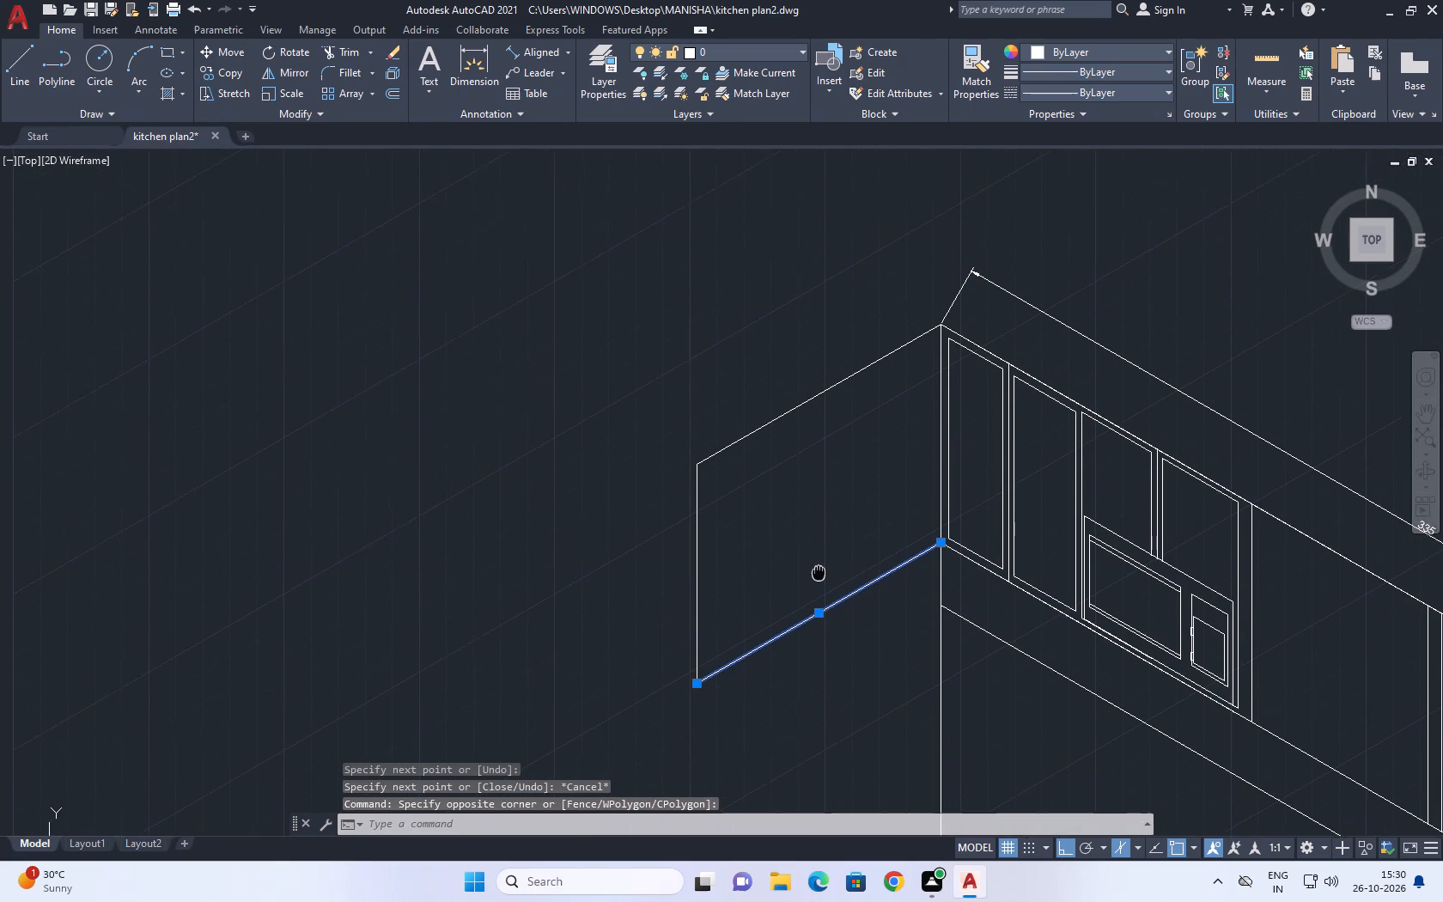
Divide the bottom edge of the blank left-hand upper cabinet face into 4 equal segments.
middle_click_drag(819, 573, 820, 576)
key("c")
key("BackSpace")
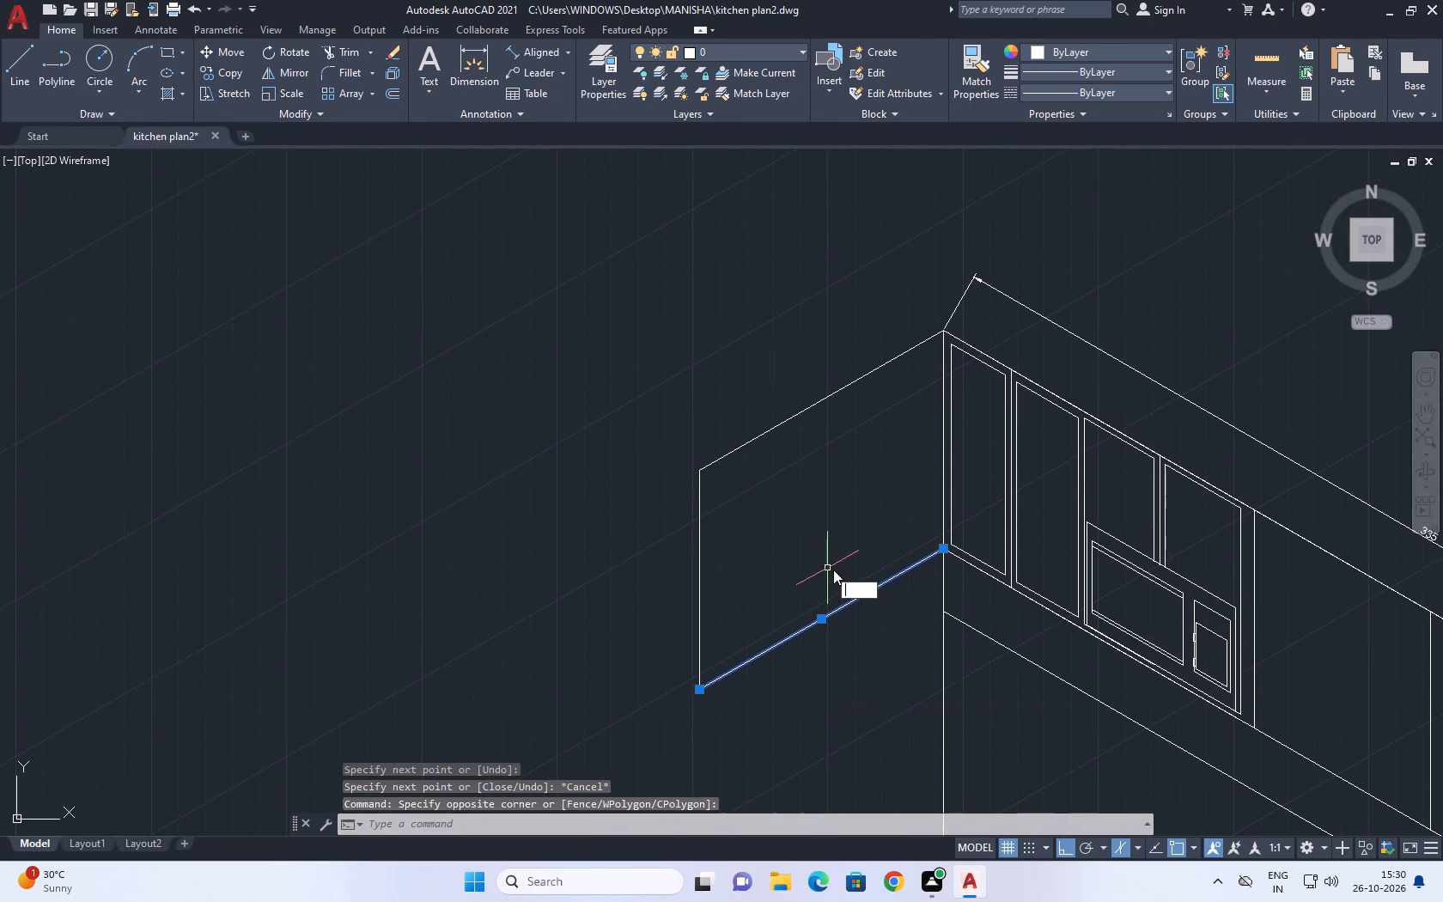
type("div")
key("space")
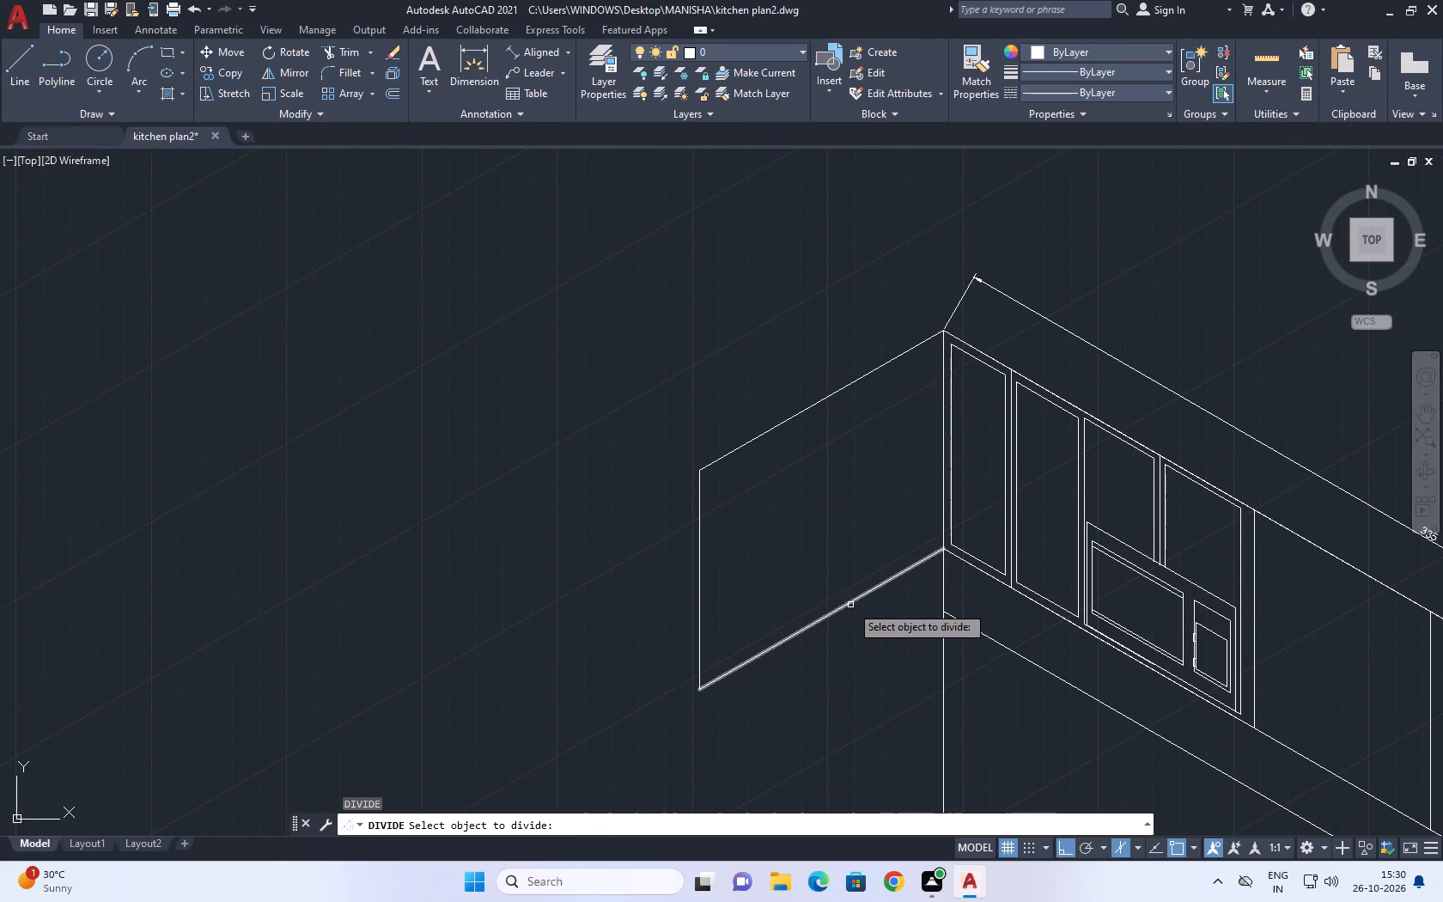
left_click(850, 600)
key("4")
key("space")
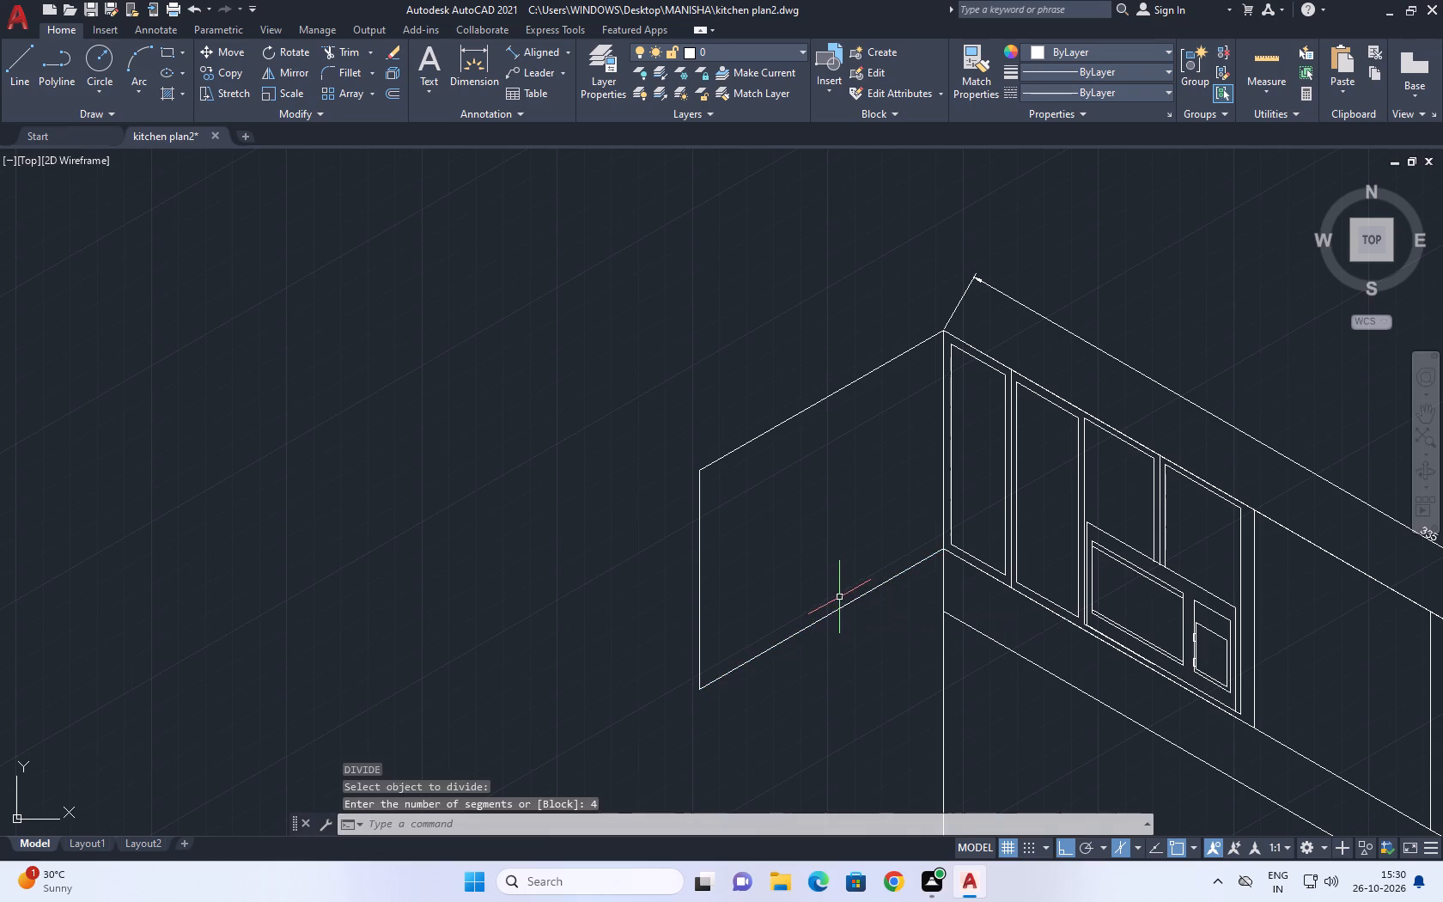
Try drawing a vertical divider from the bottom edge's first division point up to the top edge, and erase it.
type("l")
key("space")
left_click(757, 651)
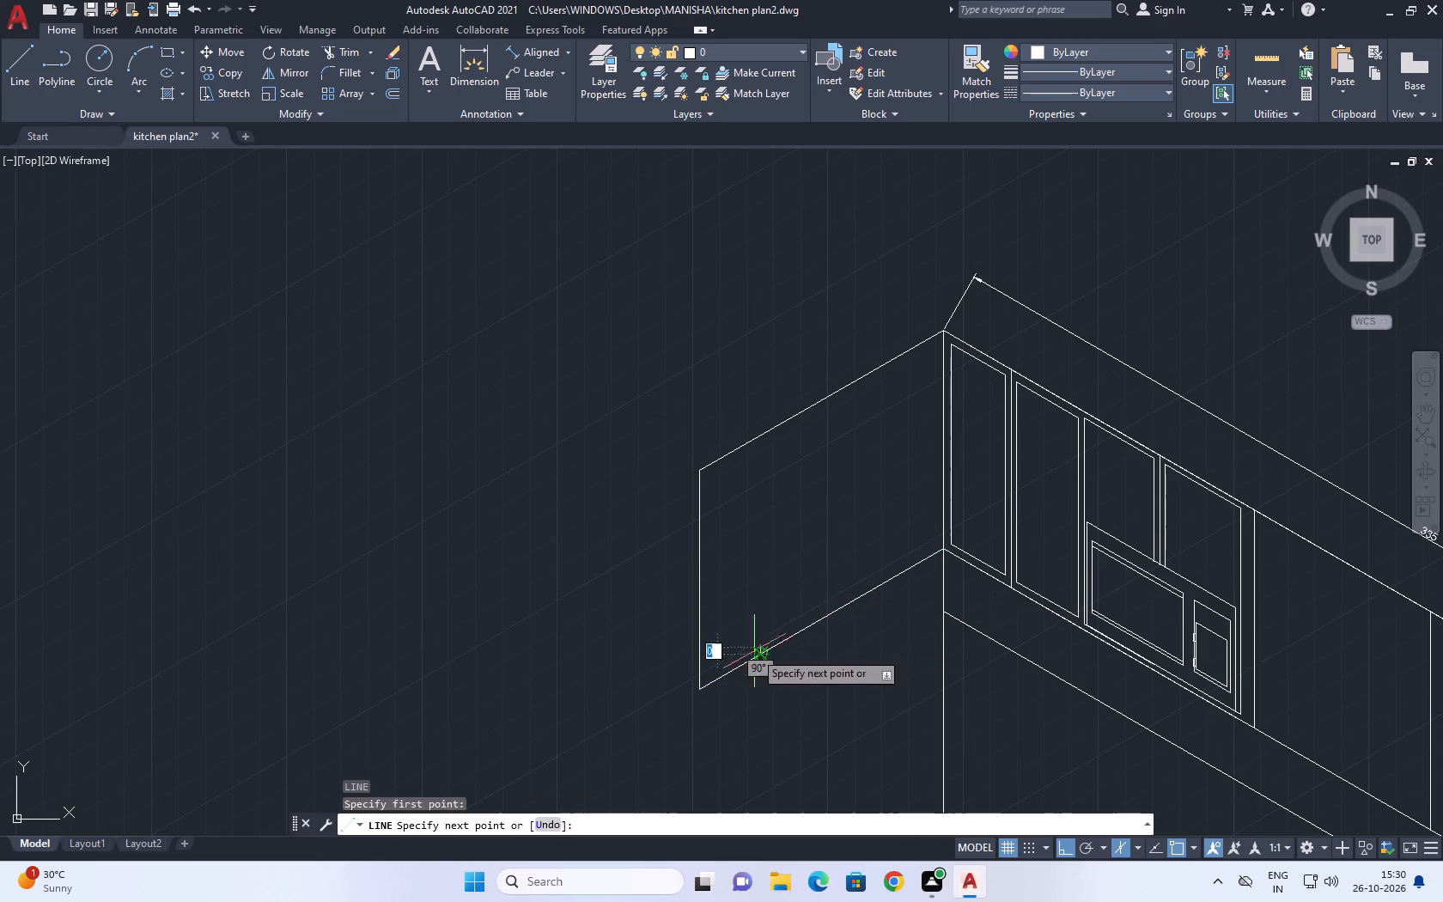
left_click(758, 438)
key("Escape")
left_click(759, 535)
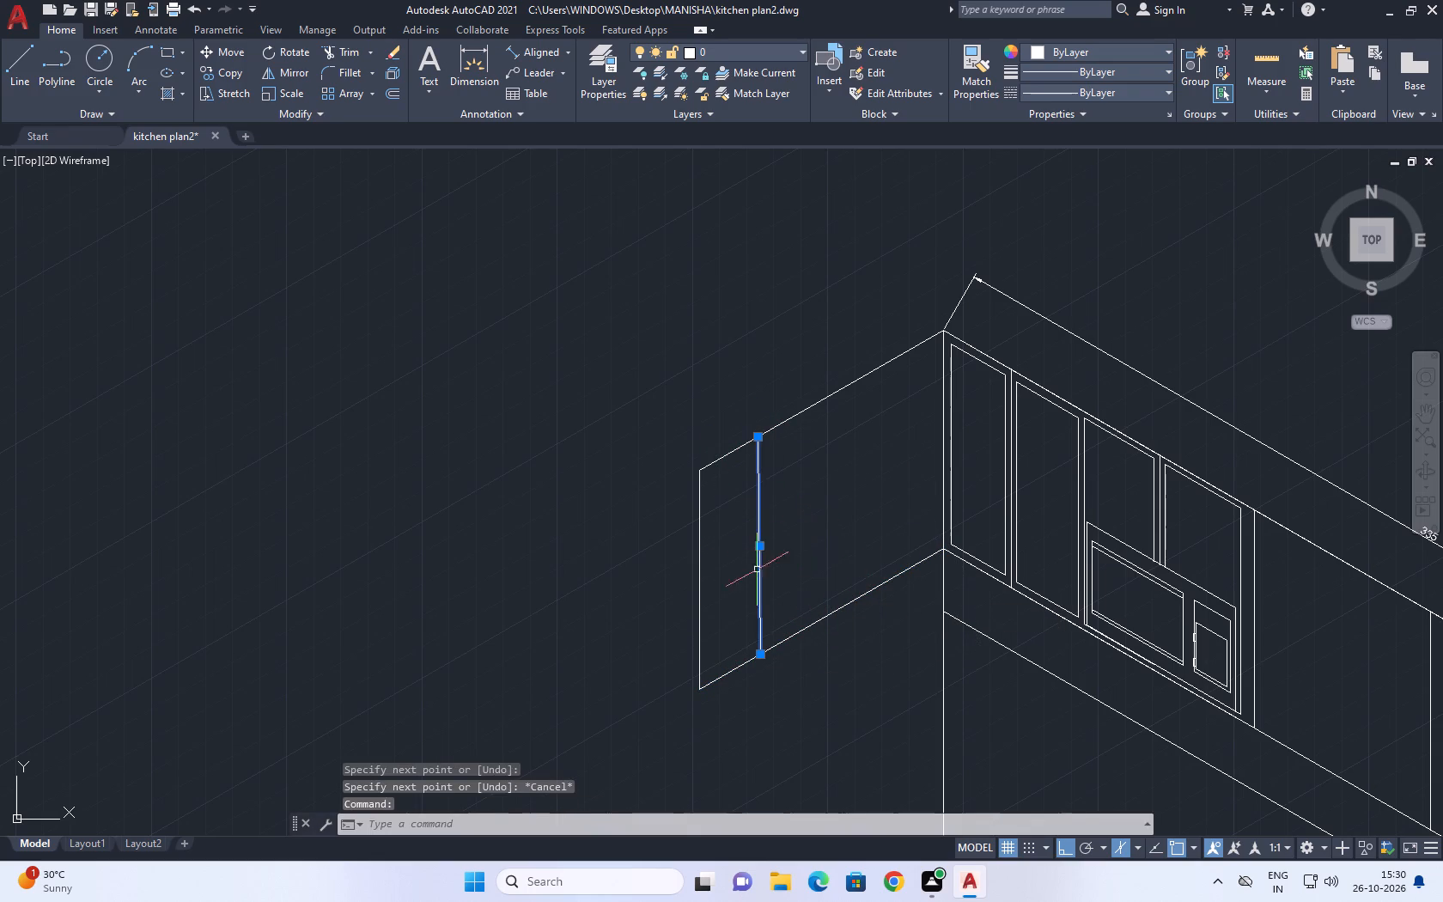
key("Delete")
Divide the top edge of the left-hand upper cabinet face into 4 equal segments.
left_click_drag(796, 448, 789, 429)
left_click(769, 405)
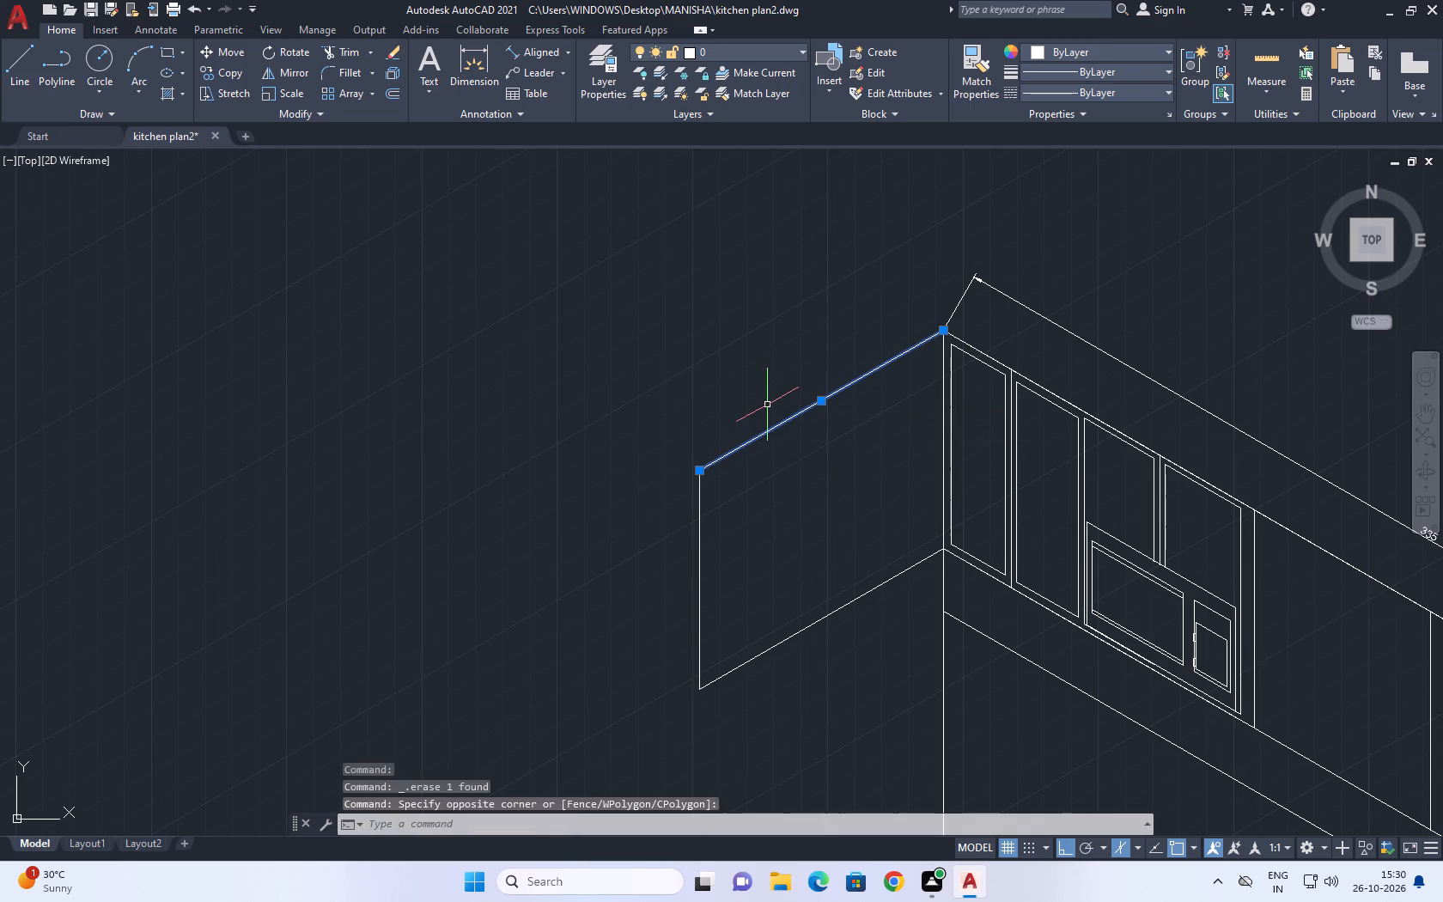
key("d")
key("i")
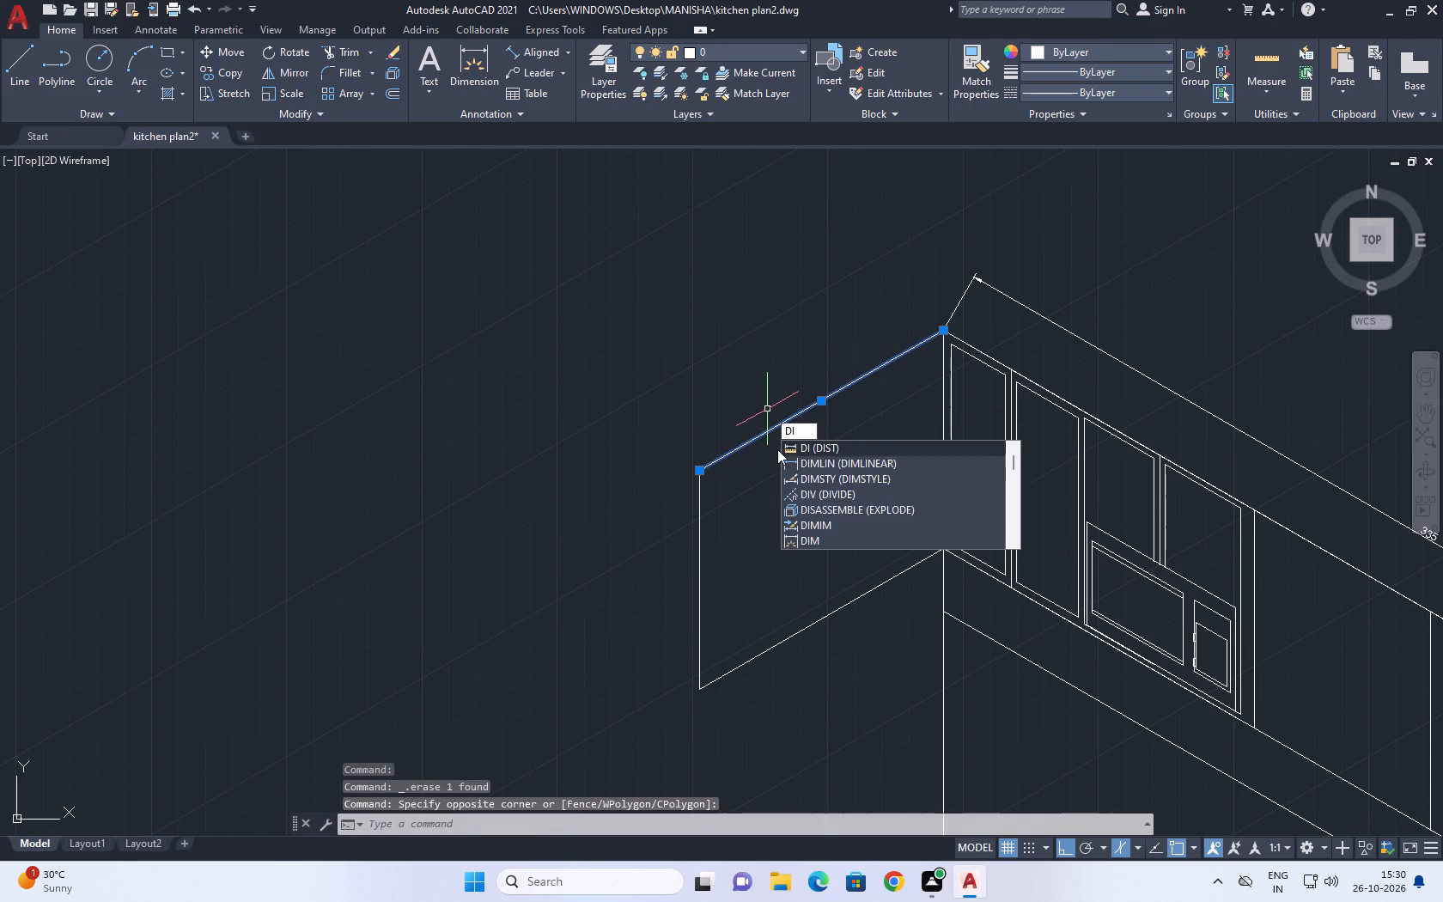
key("v")
key("space")
left_click(776, 423)
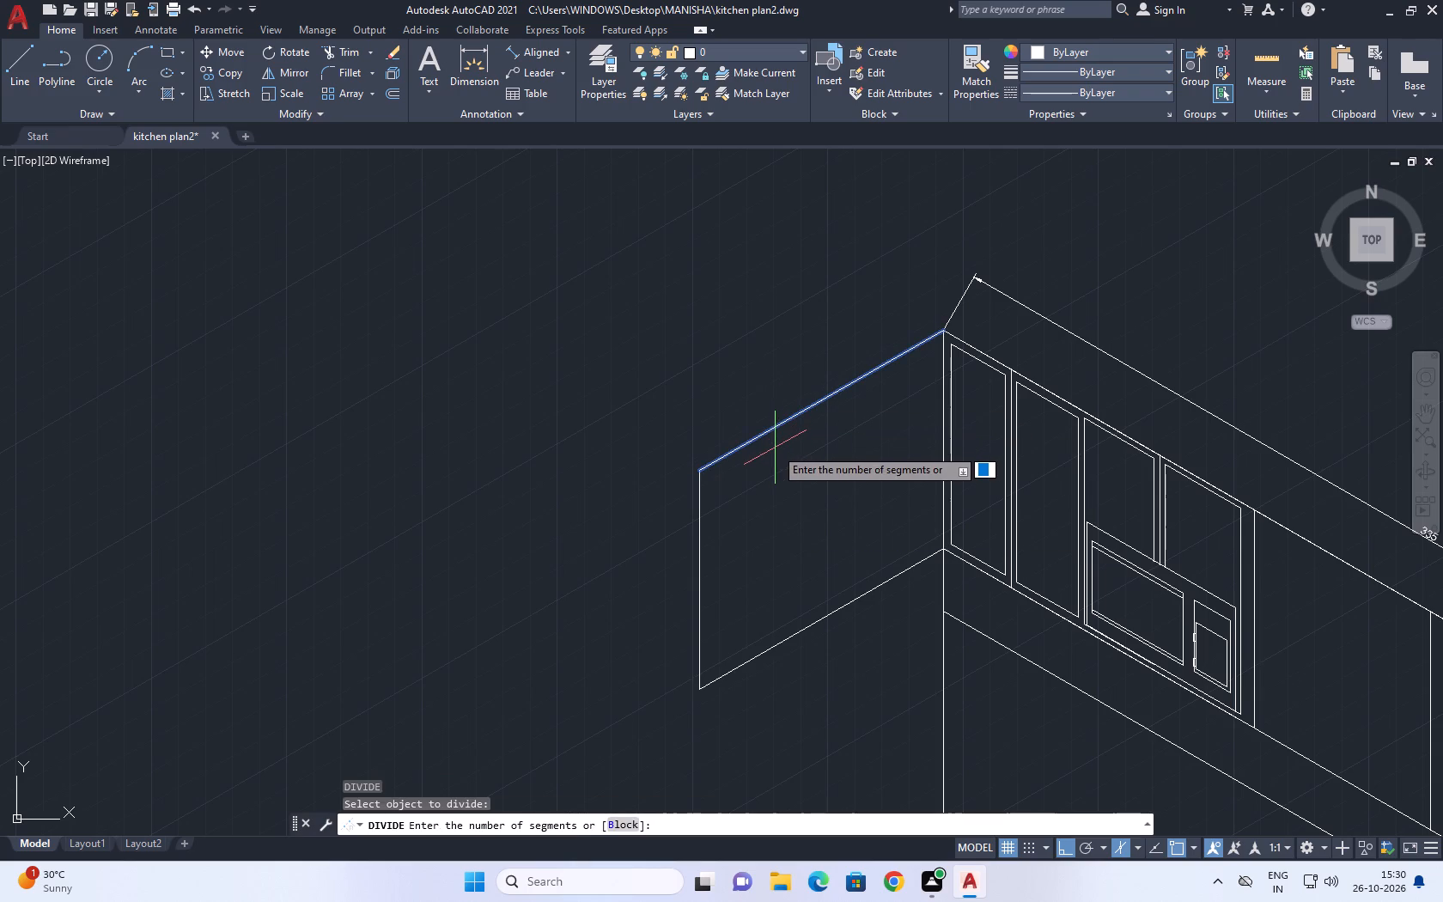
type("4")
key("space")
Draw three vertical divider lines joining the matching division points on the cabinet face's top and bottom edges.
key("l")
key("space")
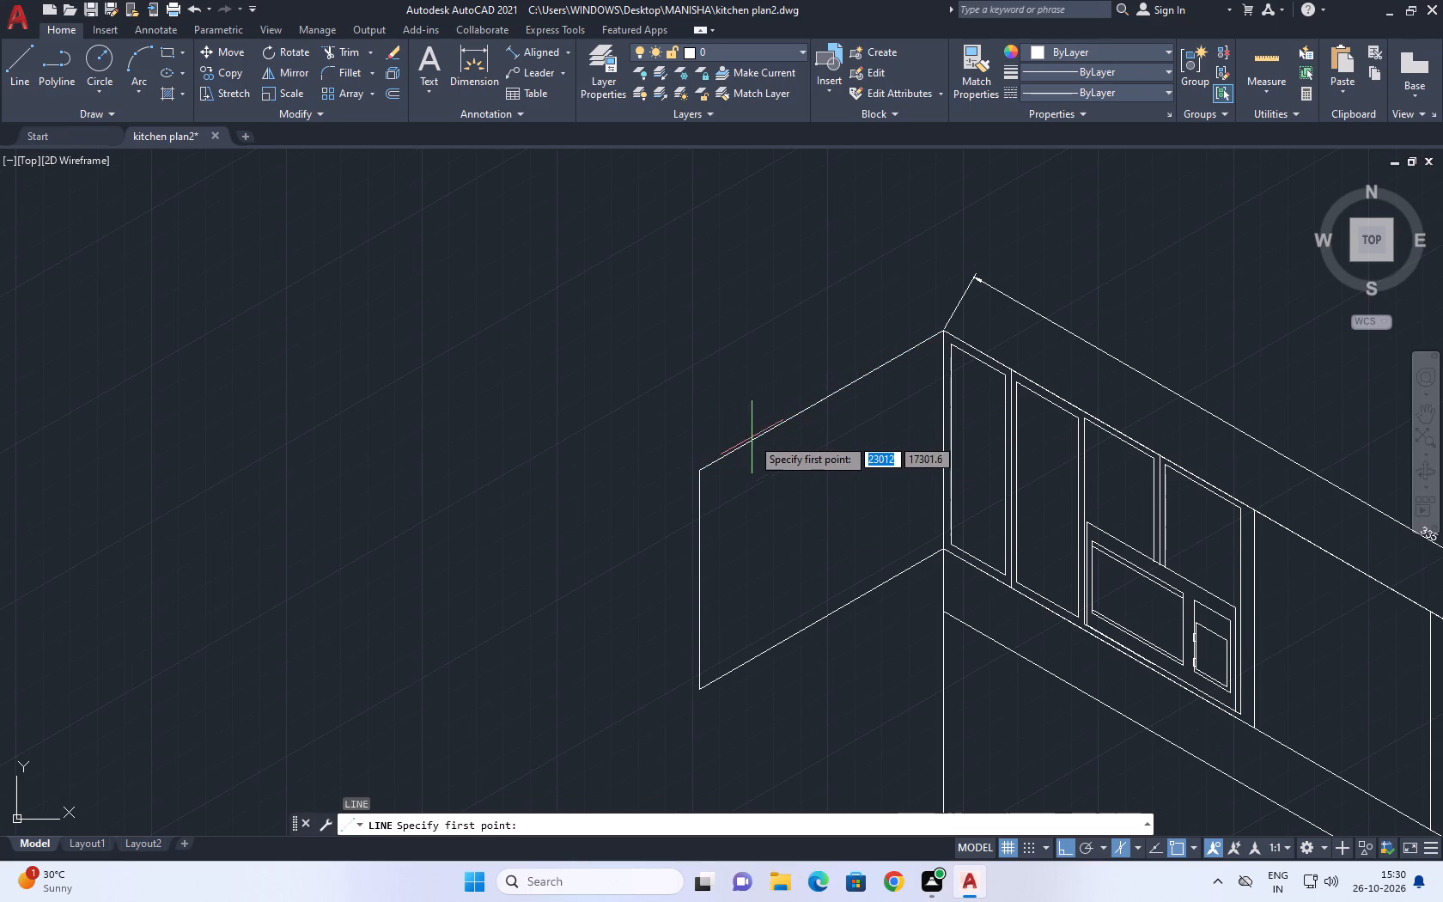
left_click(760, 435)
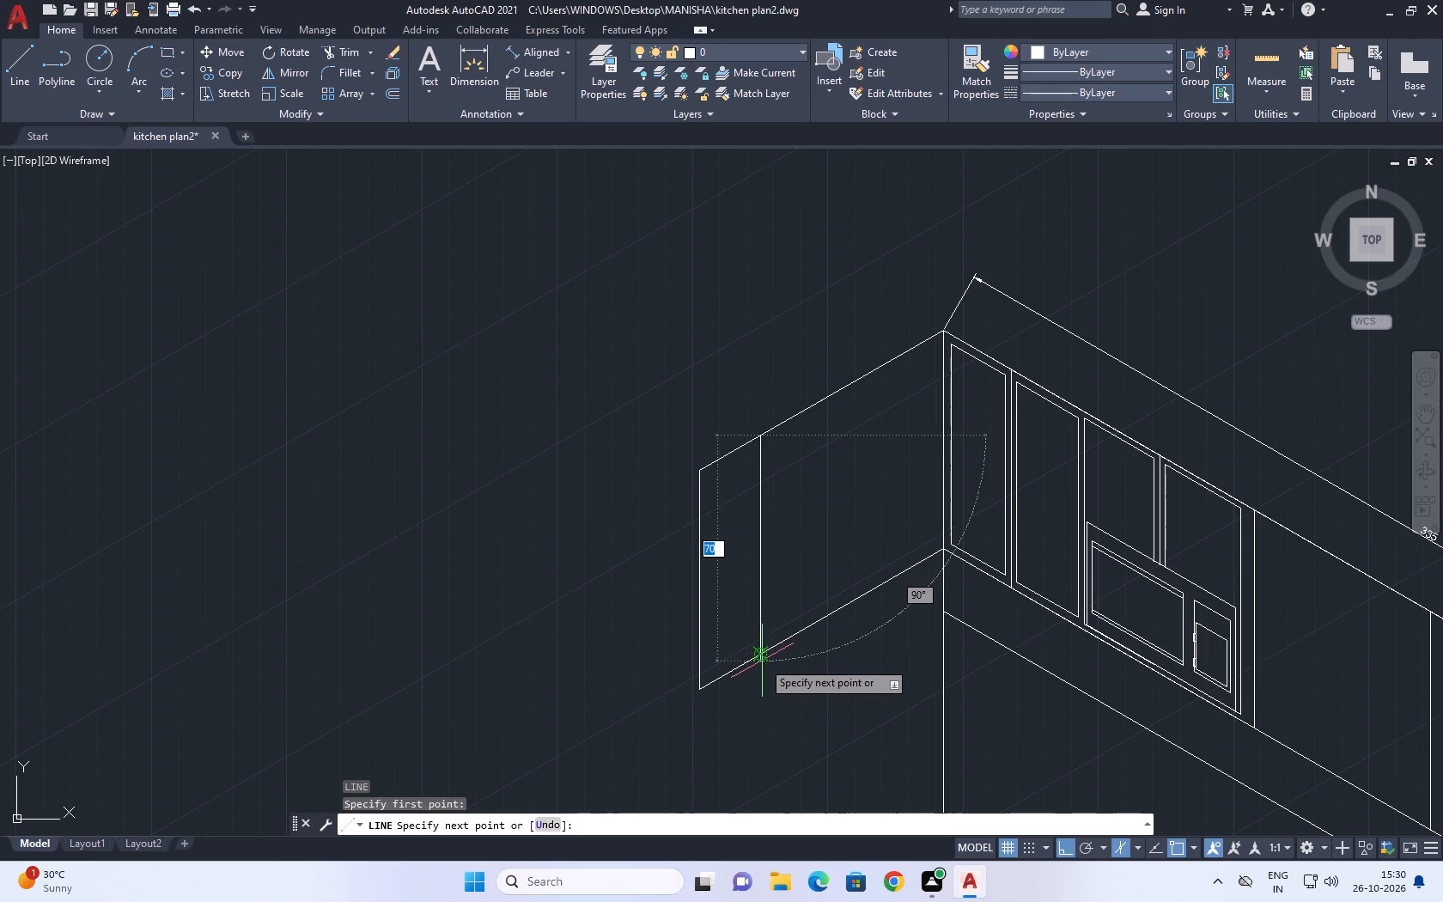
left_click(762, 661)
key("Escape")
key("space")
left_click(821, 400)
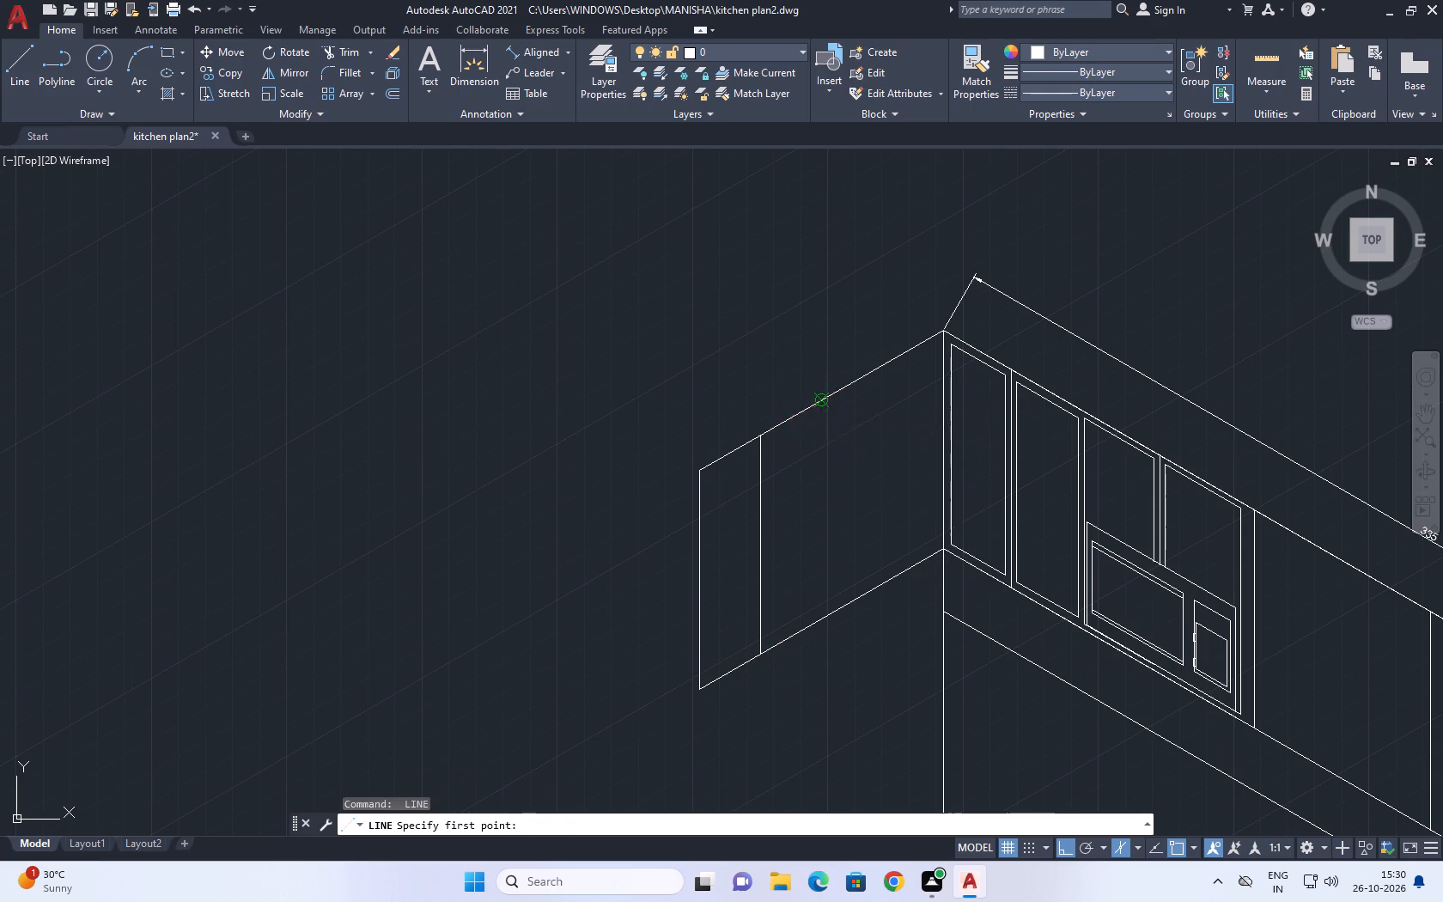
left_click(821, 617)
key("space")
key("space")
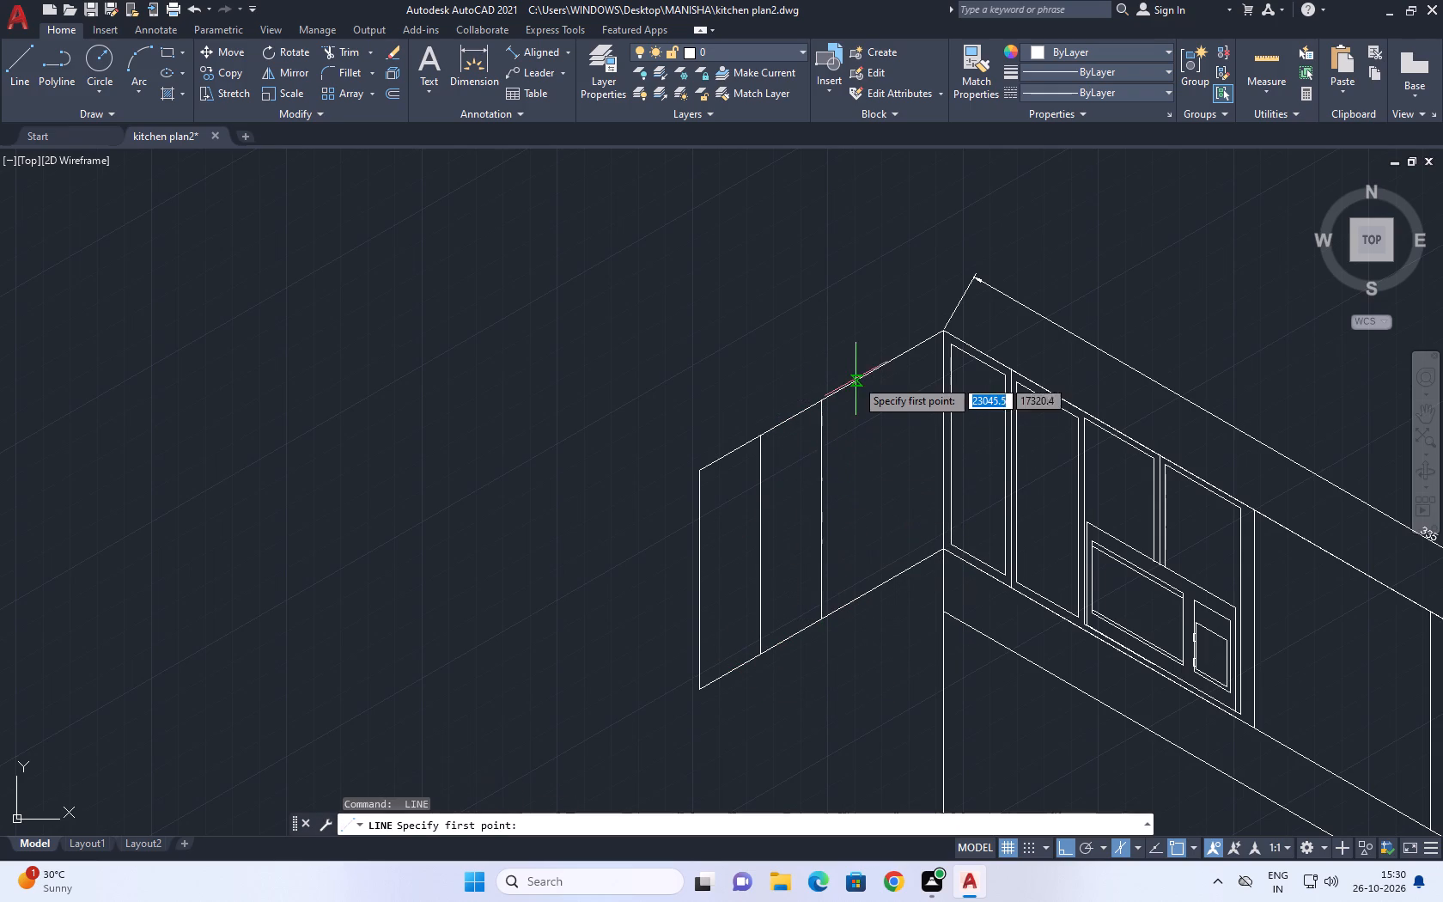
left_click(888, 365)
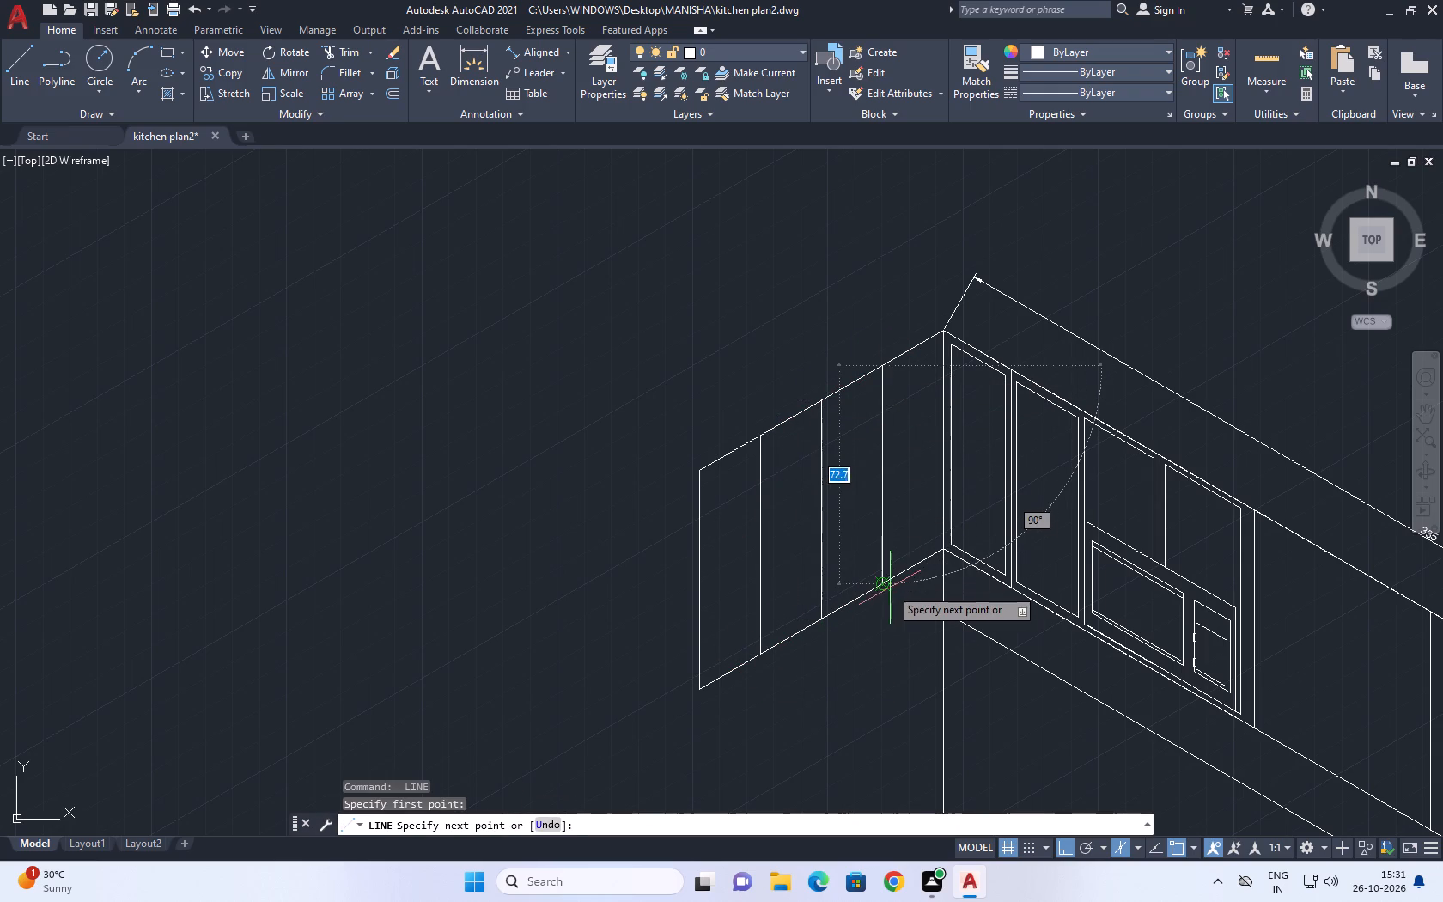
left_click(884, 584)
key("Escape")
Copy the cabinet face's bottom edge upward by 1 unit.
middle_click_drag(855, 454, 832, 549)
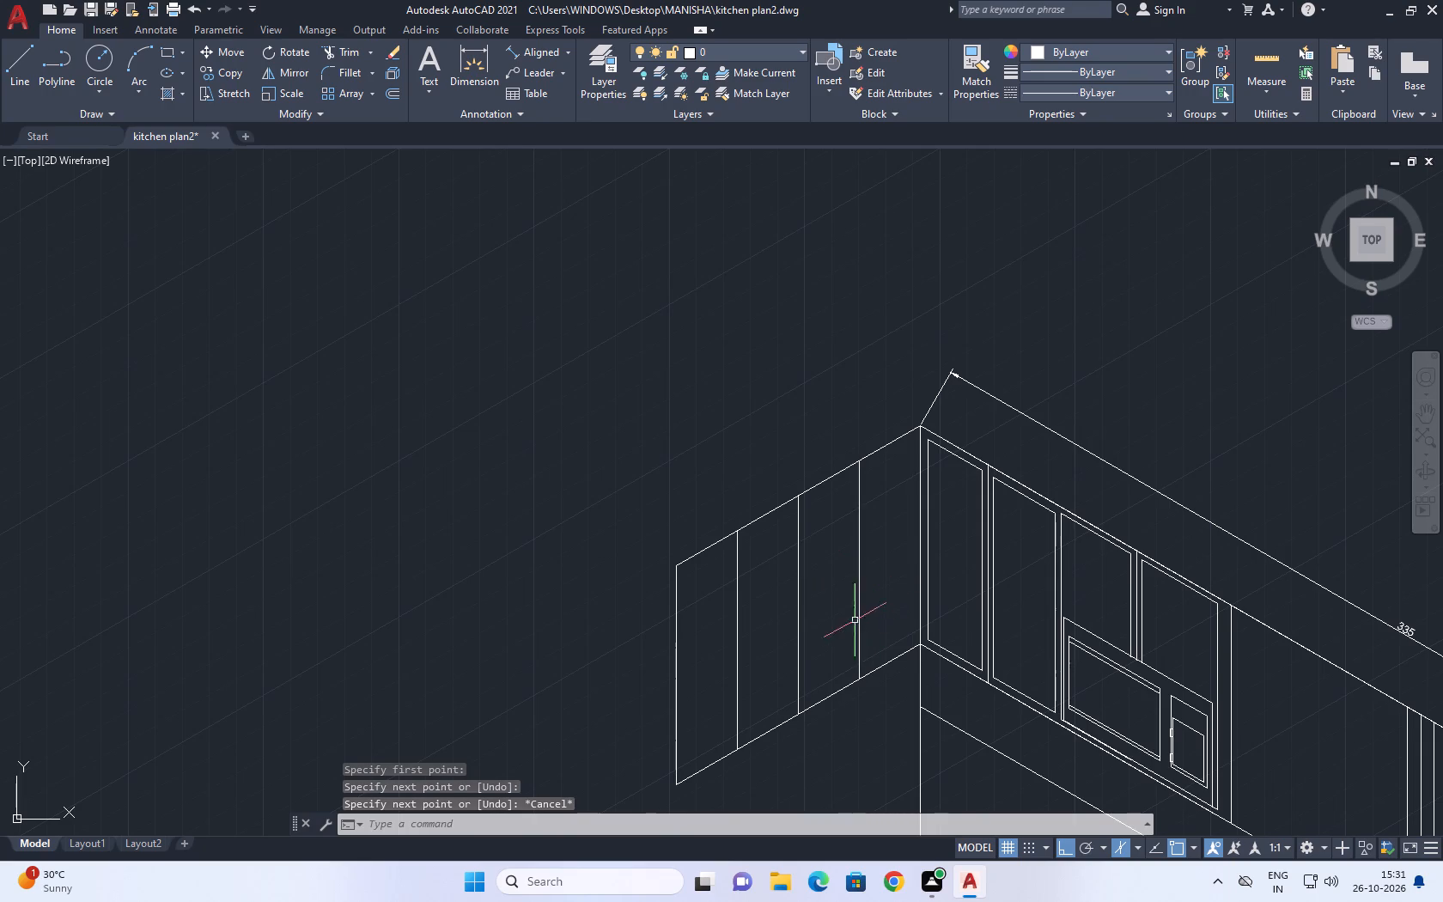
left_click(851, 690)
left_click(828, 678)
key("c")
type("o")
key("space")
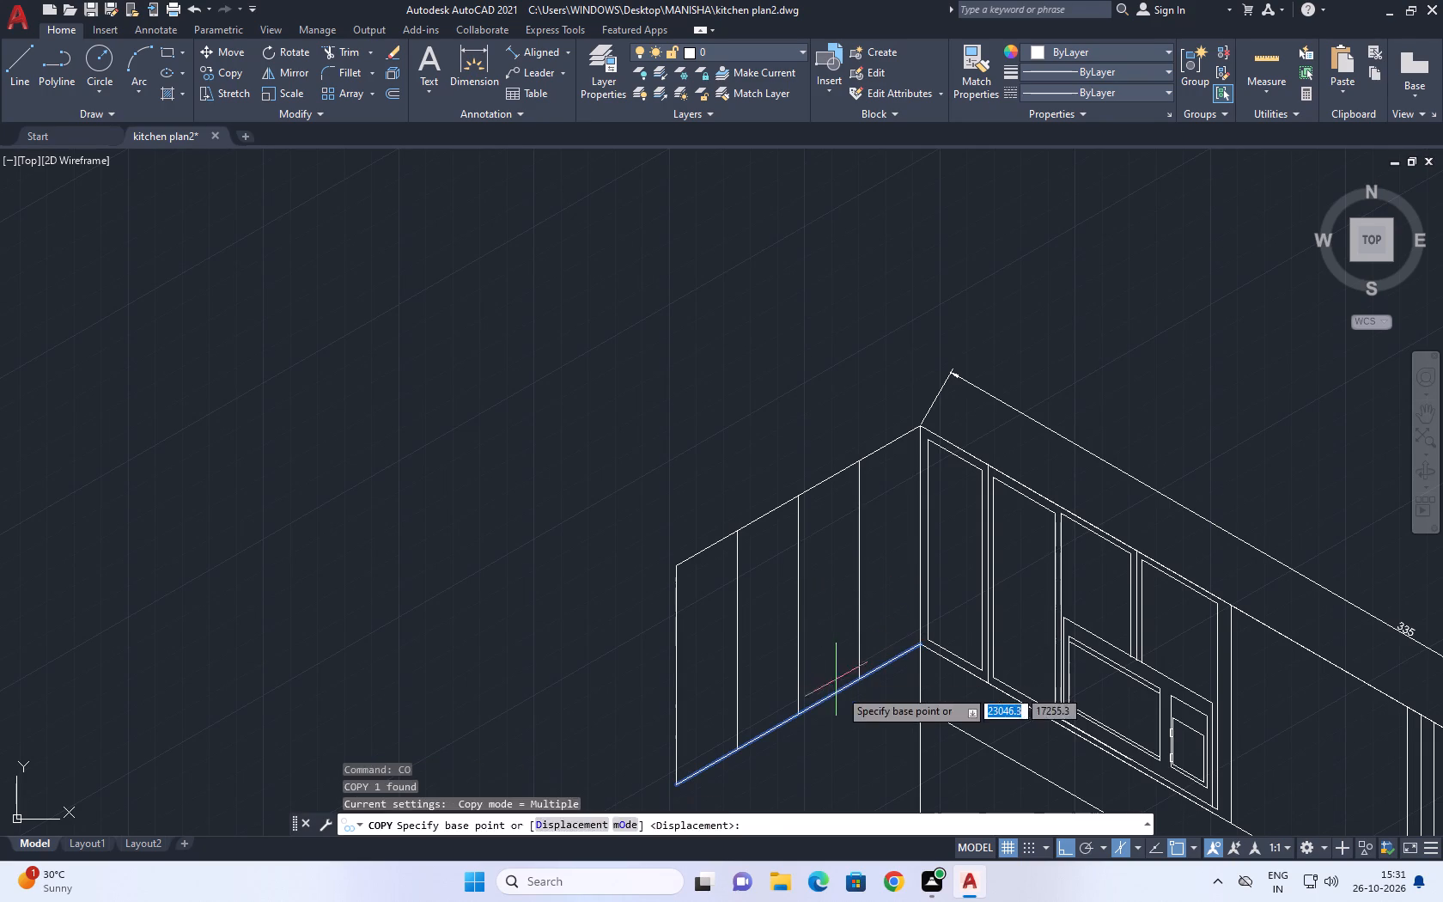
left_click(840, 694)
type("1")
key("space")
key("Escape")
Copy the cabinet face's top edge downward by 1 unit.
left_click_drag(768, 520, 766, 519)
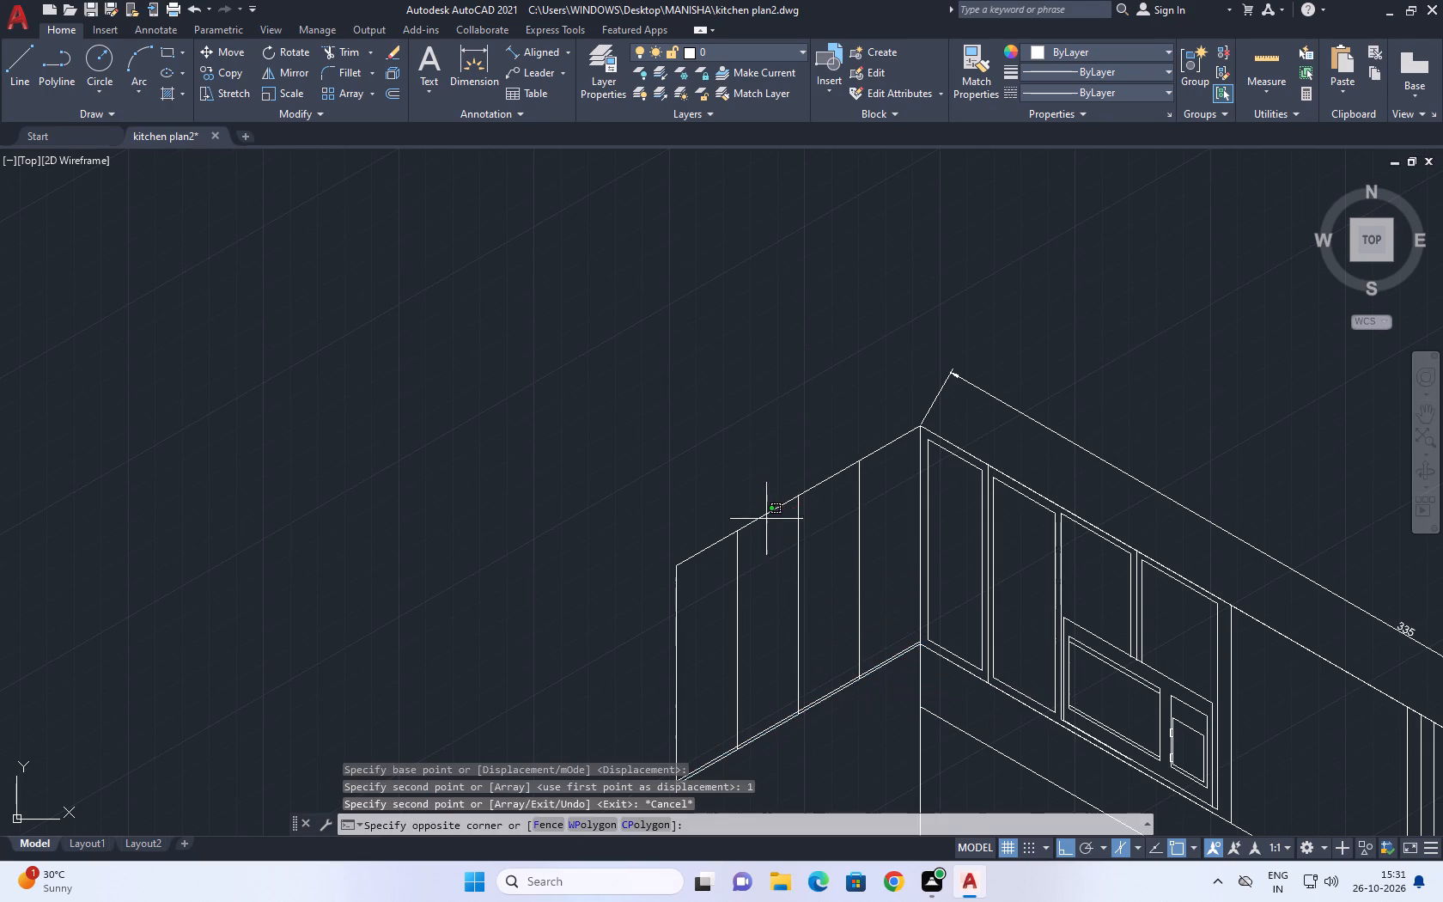
left_click_drag(766, 519, 759, 517)
left_click(738, 488)
key("c")
type("o")
key("space")
left_click_drag(735, 510, 737, 521)
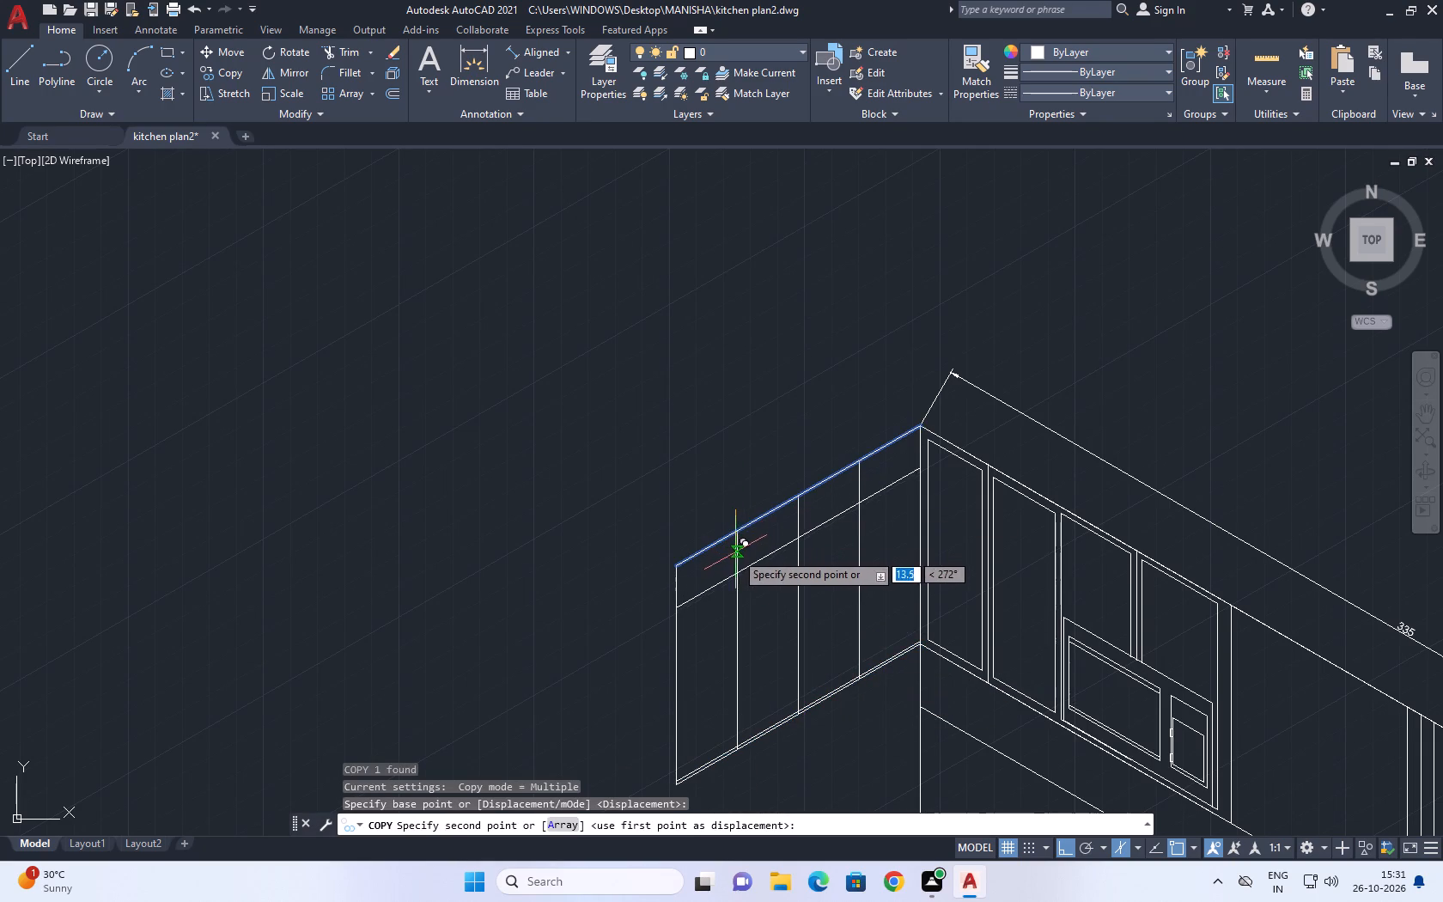
type("1")
key("space")
middle_click_drag(774, 569, 755, 533)
key("Escape")
middle_click_drag(758, 532, 752, 539)
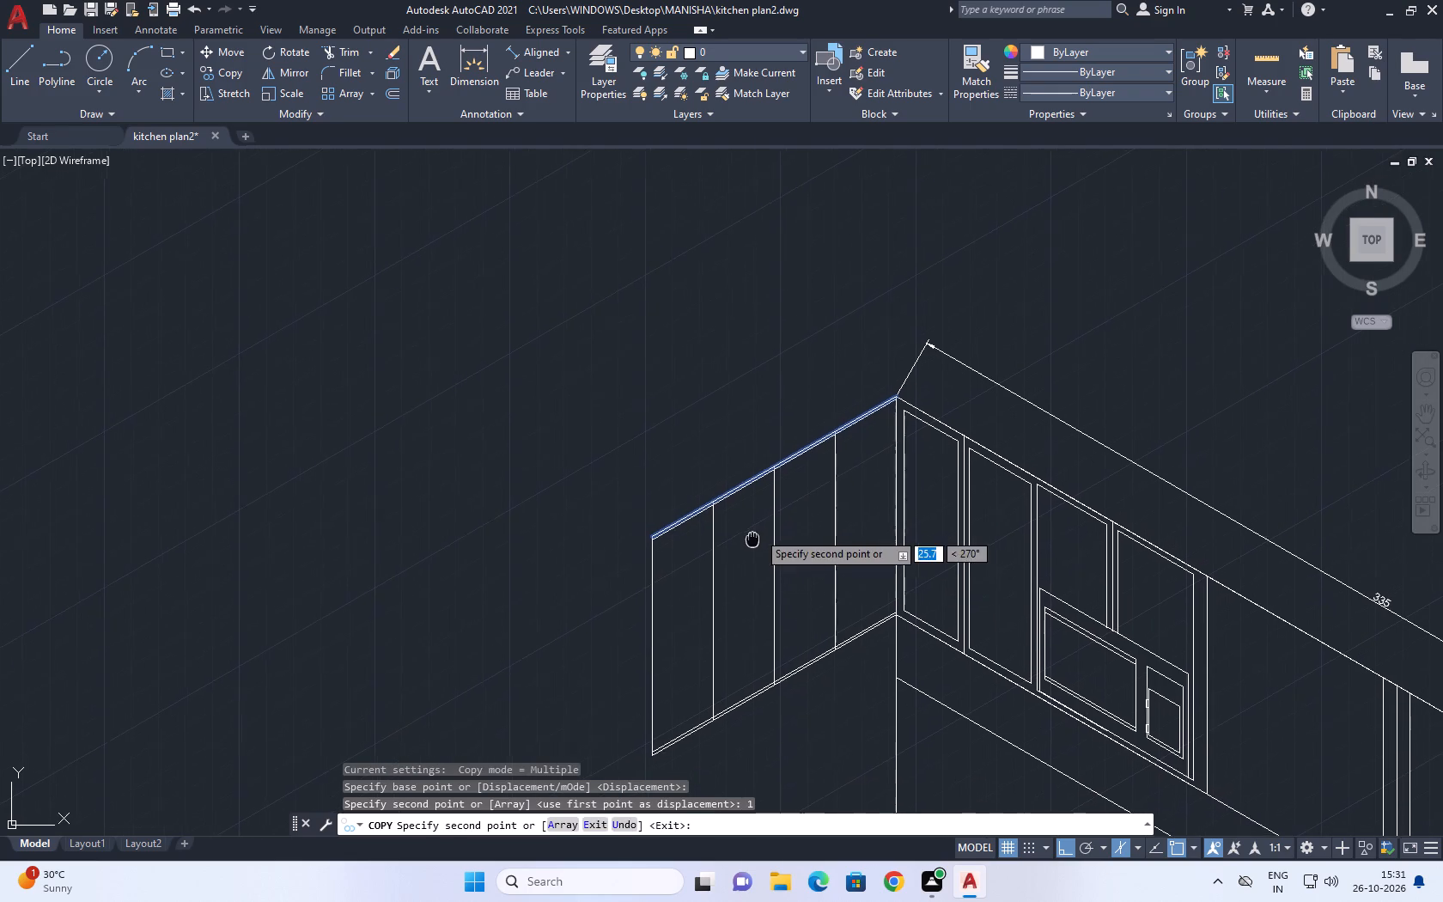
middle_click_drag(752, 539, 748, 541)
scroll(725, 606, "up", 1)
key("Escape")
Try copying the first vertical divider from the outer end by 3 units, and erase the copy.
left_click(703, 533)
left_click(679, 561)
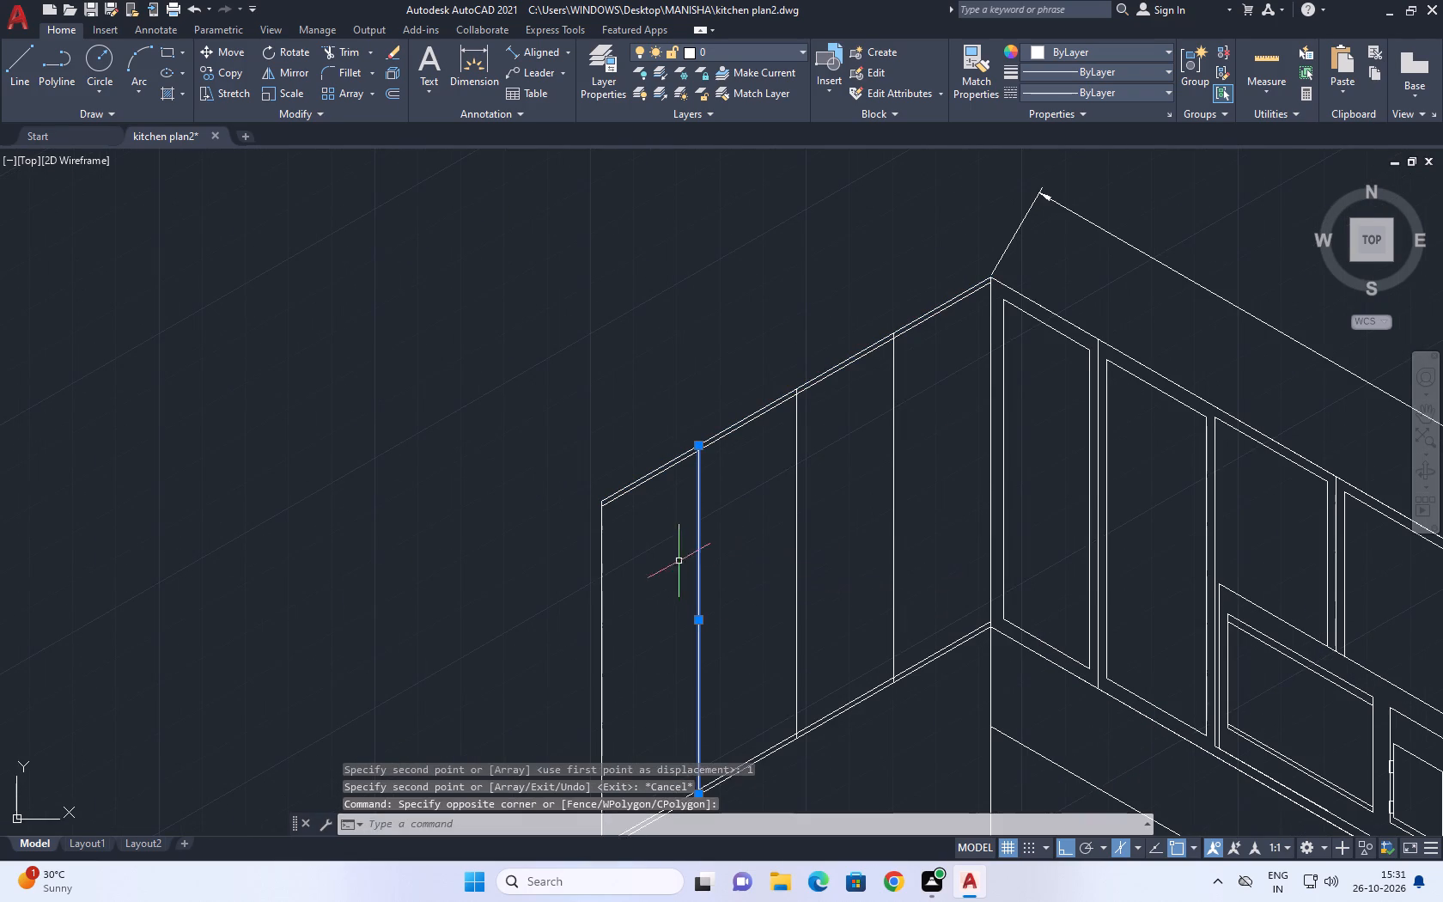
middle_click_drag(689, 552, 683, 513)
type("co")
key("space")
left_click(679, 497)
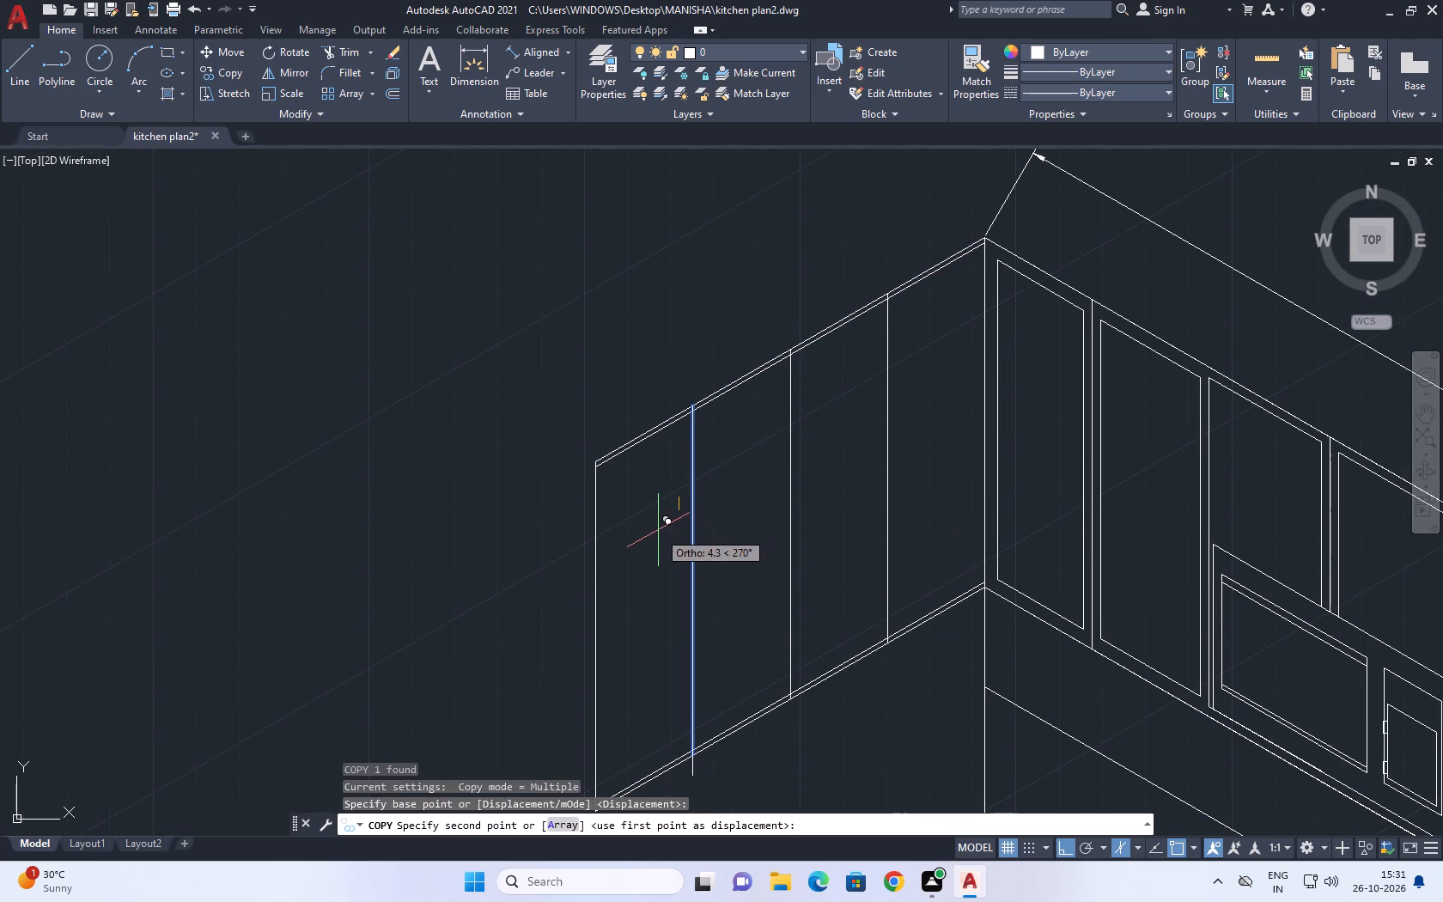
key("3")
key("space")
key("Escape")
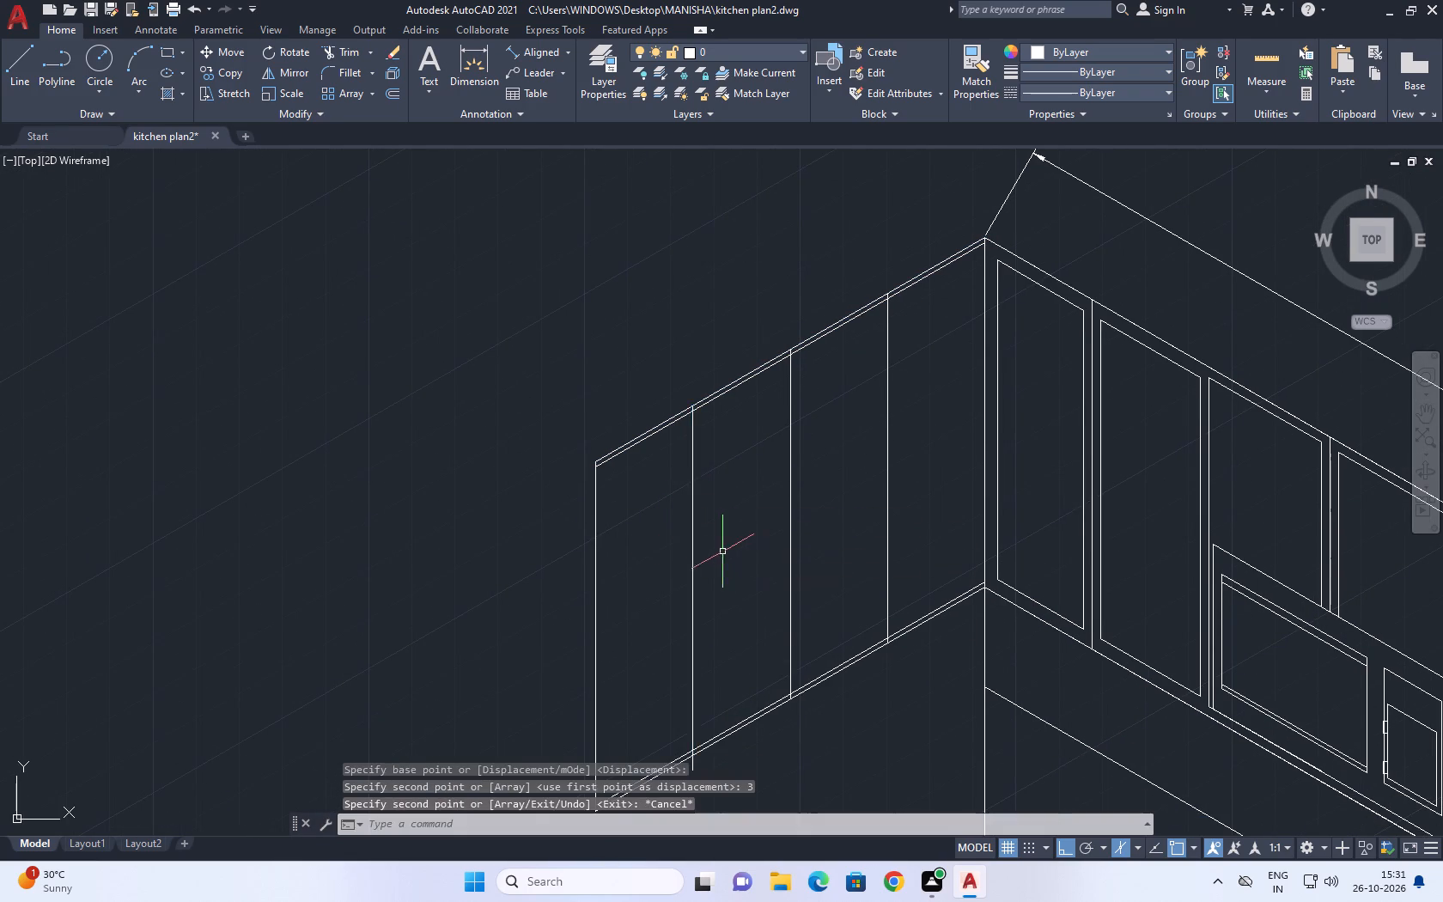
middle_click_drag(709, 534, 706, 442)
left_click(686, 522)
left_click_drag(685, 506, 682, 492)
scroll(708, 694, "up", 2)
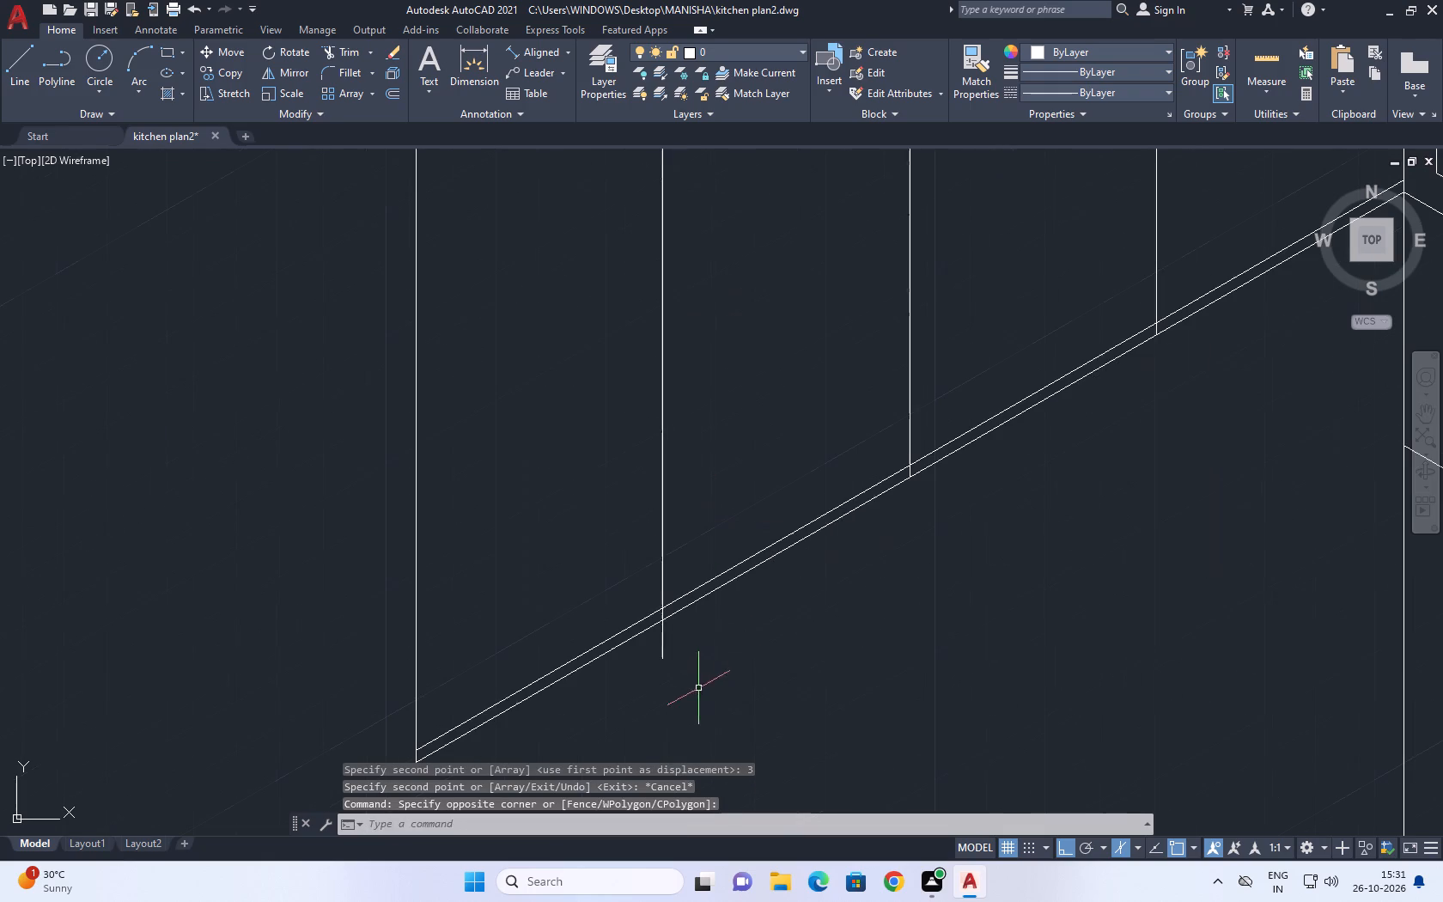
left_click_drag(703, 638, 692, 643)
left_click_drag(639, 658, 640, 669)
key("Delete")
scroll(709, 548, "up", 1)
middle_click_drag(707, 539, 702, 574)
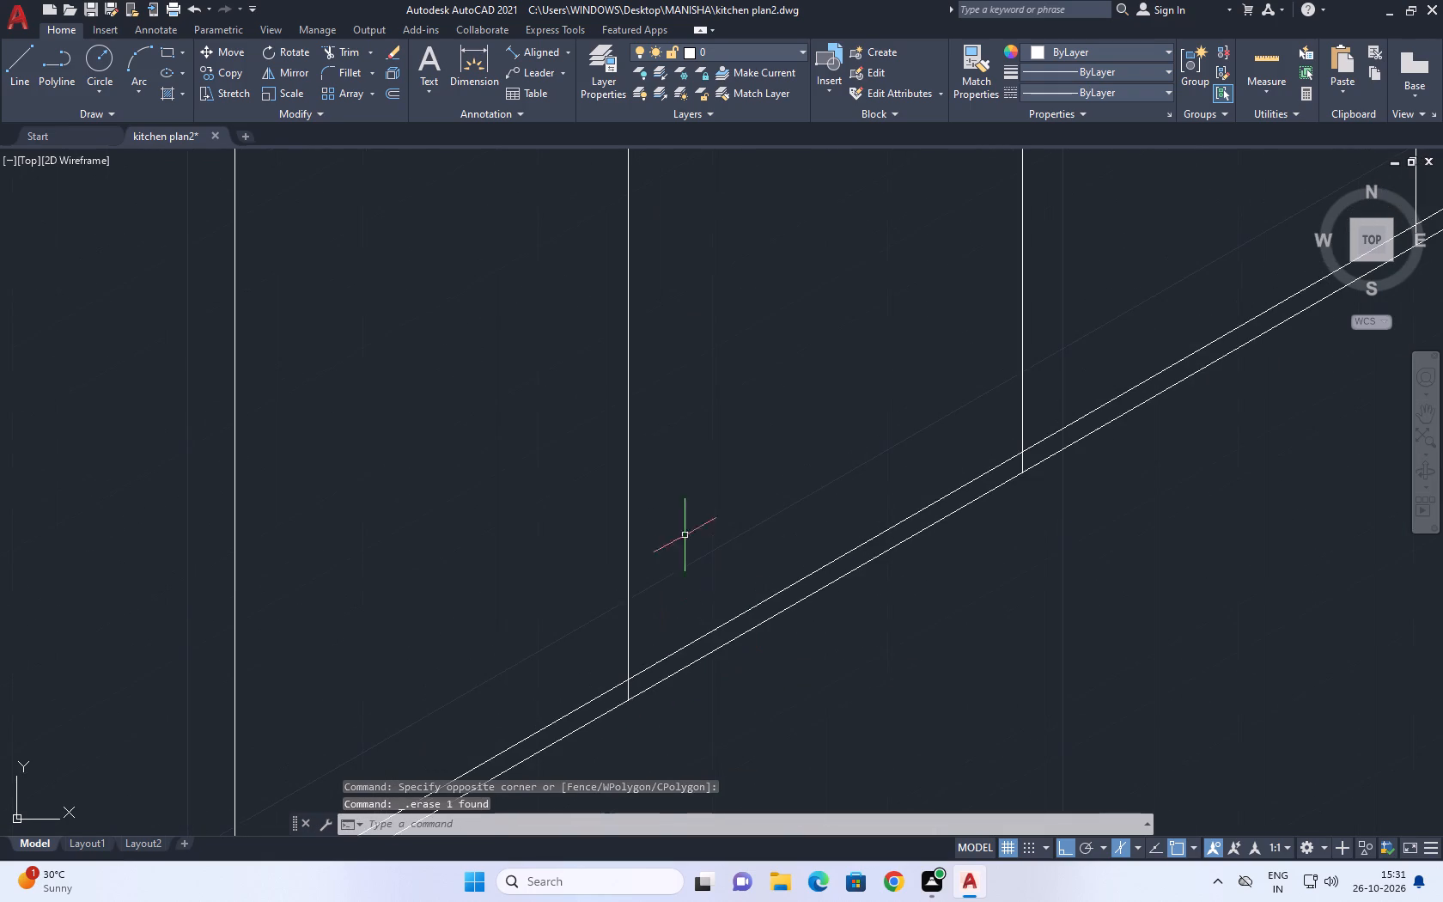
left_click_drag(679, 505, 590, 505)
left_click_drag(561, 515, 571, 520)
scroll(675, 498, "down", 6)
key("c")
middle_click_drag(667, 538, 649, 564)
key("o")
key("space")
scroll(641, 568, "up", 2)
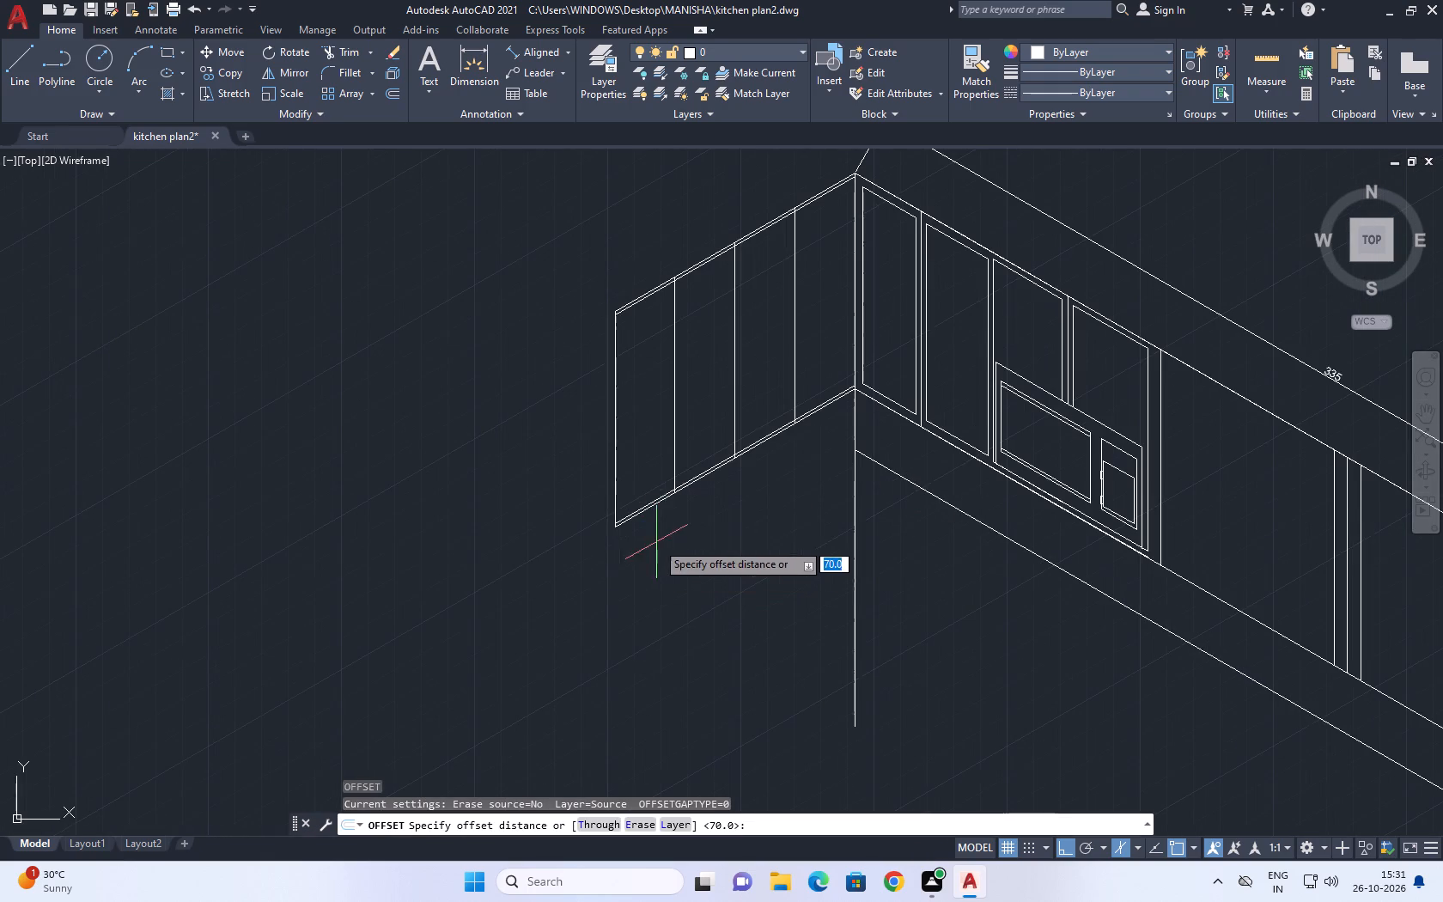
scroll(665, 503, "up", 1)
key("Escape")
Copy the first vertical divider 3 units along the bottom edge toward the cabinet's outer end.
left_click(687, 454)
left_click(673, 439)
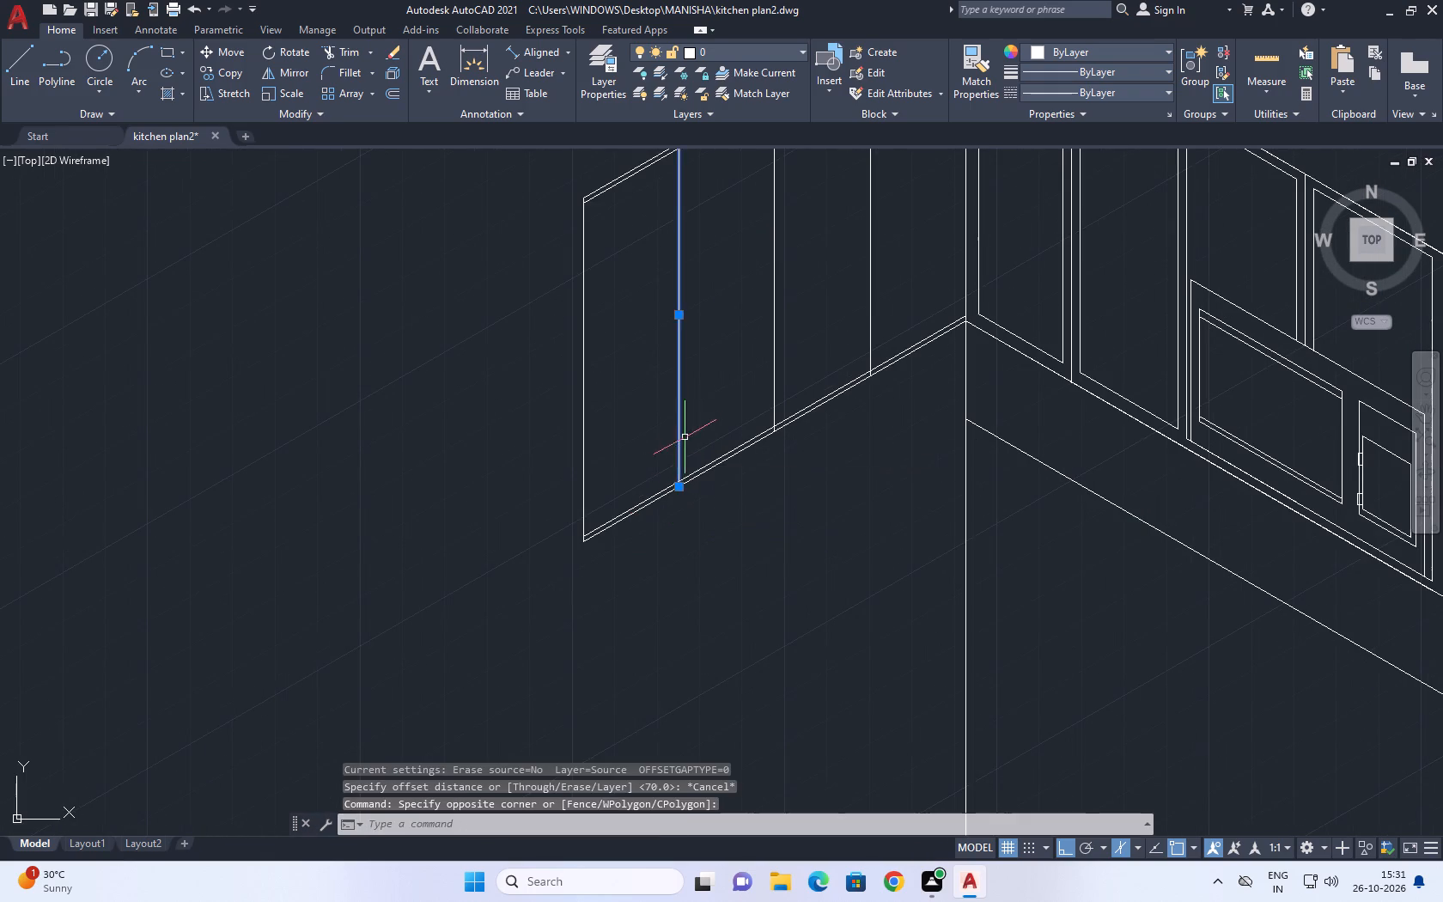
middle_click_drag(692, 433, 690, 518)
key("c")
key("o")
key("space")
scroll(655, 599, "up", 2)
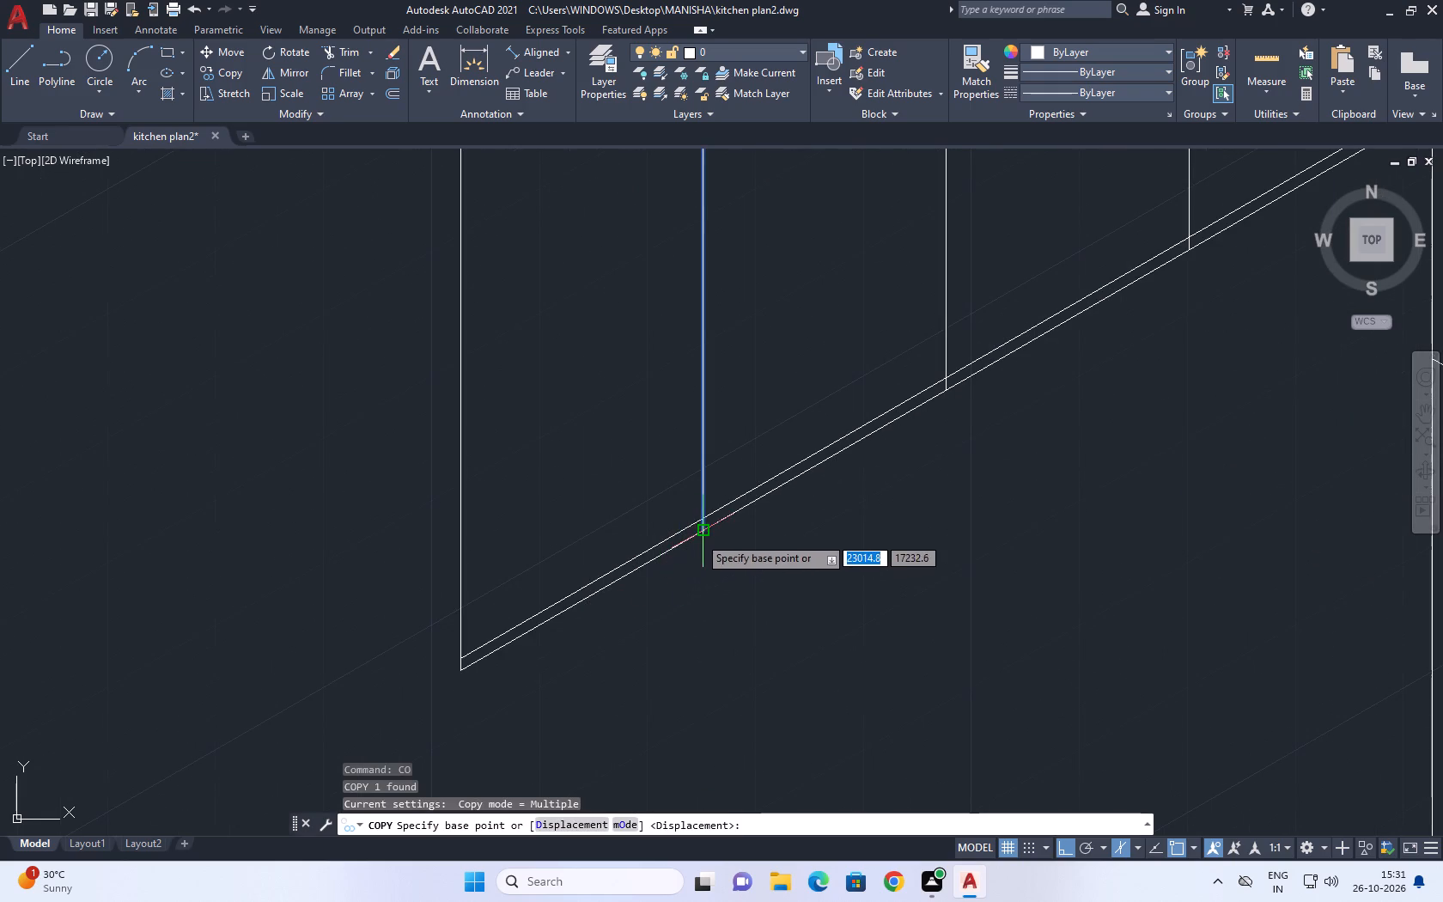
left_click(699, 534)
scroll(671, 574, "down", 1)
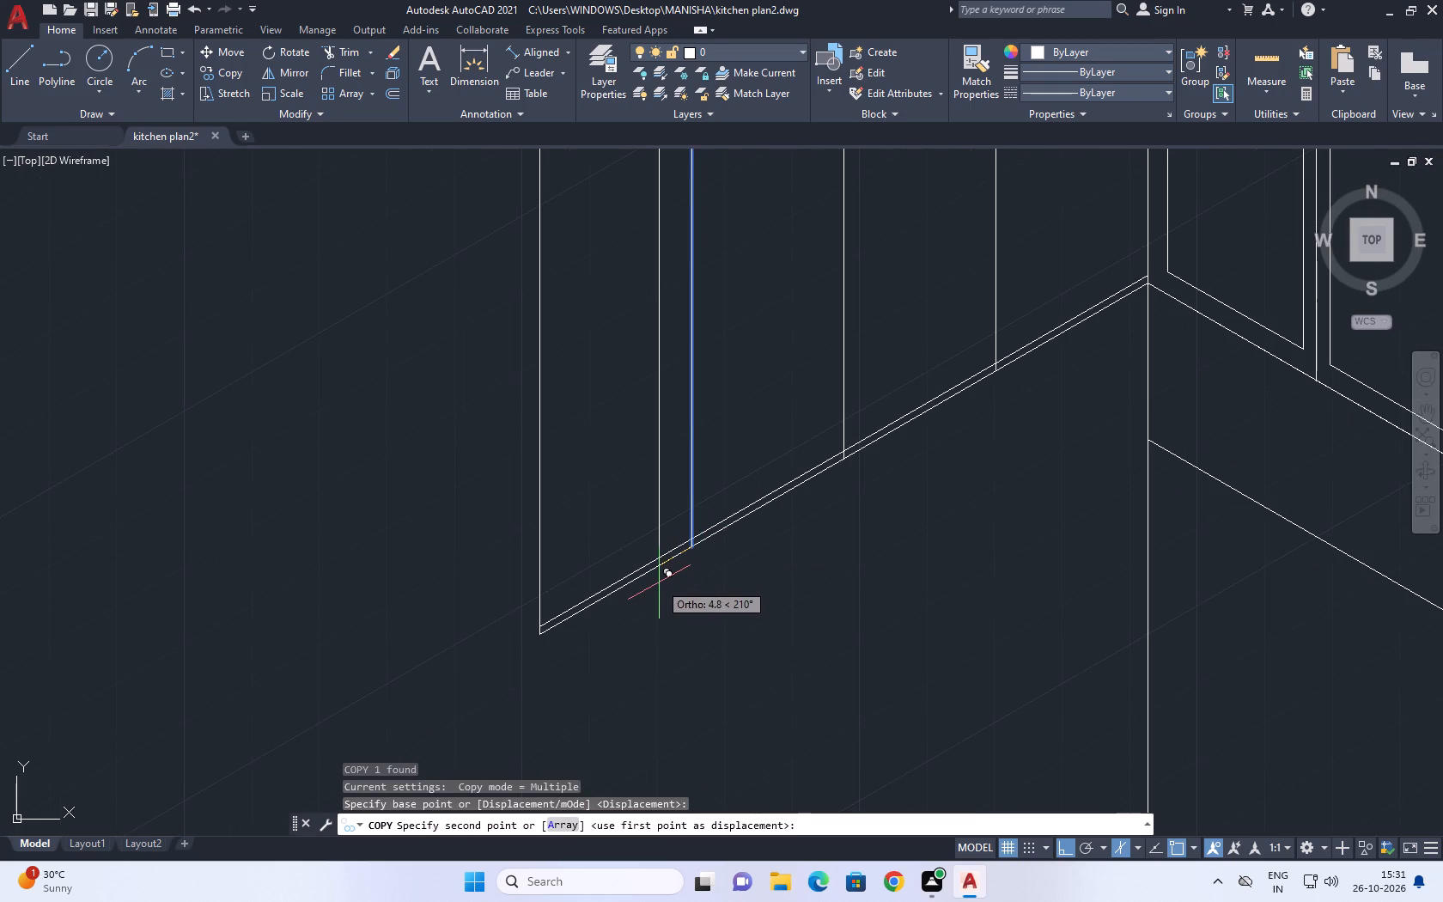
key("3")
key("space")
key("Escape")
Copy the original first divider 3 units along the bottom edge toward the inner corner.
left_click(691, 515)
middle_click_drag(679, 577, 662, 607)
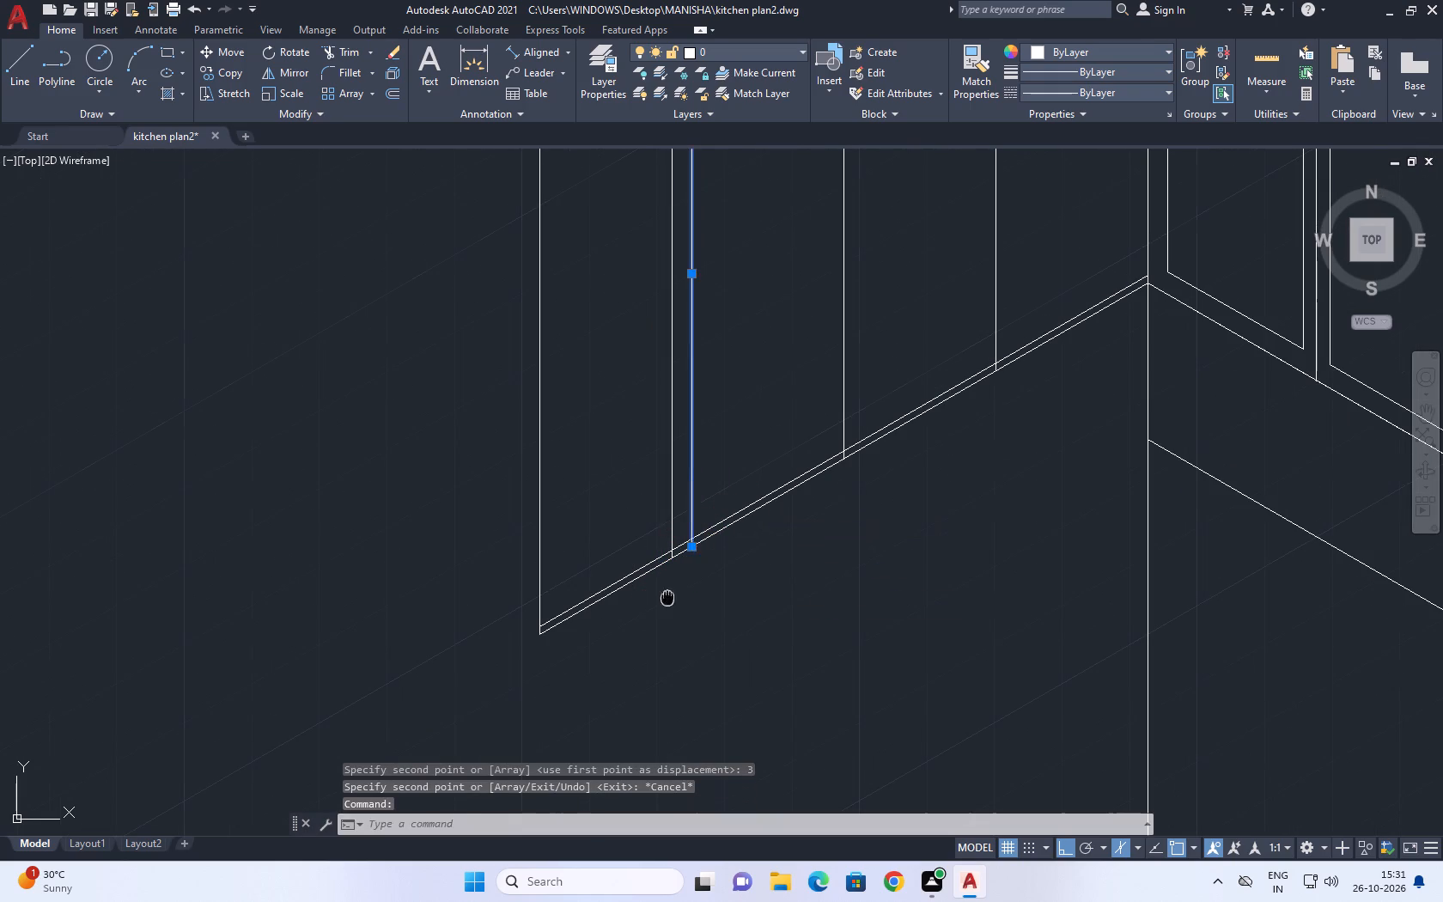
middle_click_drag(662, 607, 639, 647)
key("c")
type("o")
key("space")
left_click(642, 629)
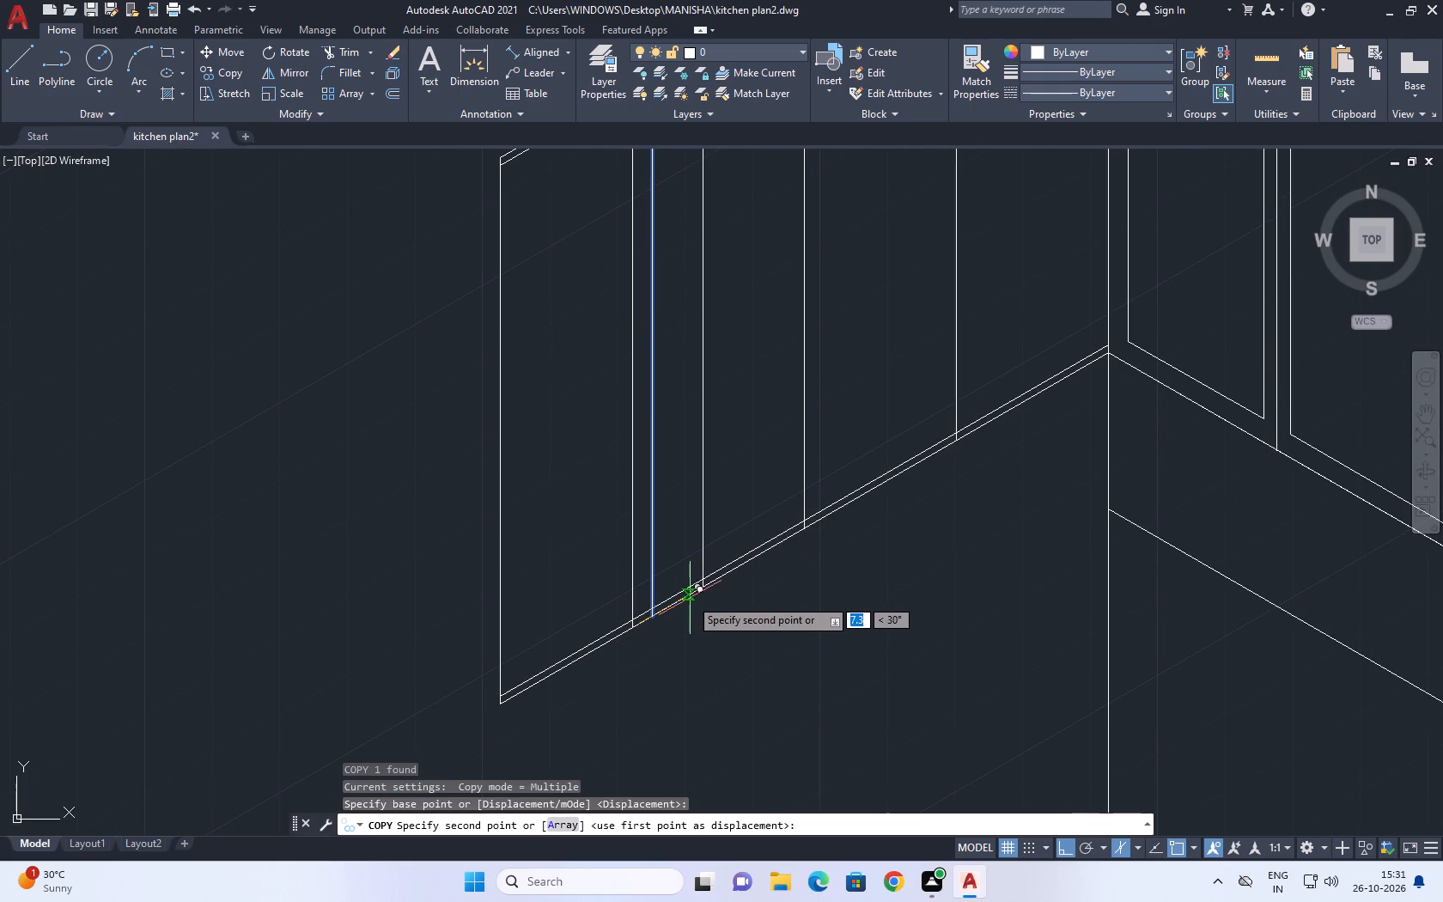
type("3")
key("space")
key("Escape")
Copy the middle vertical divider 3 units along the isometric direction toward the cabinet's outer end.
middle_click_drag(726, 539, 604, 741)
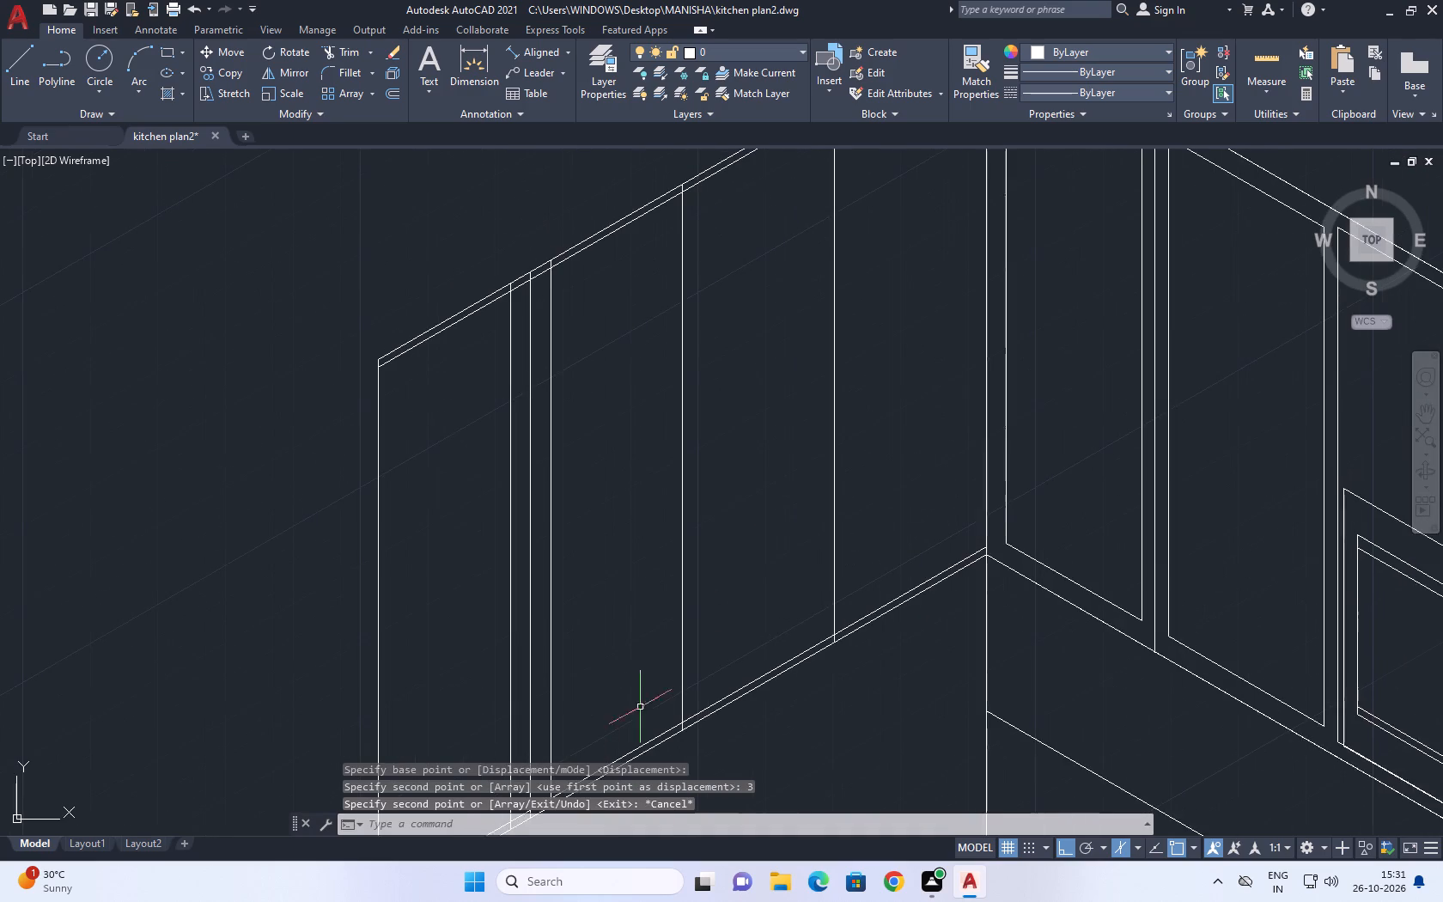
left_click(725, 589)
left_click(646, 609)
middle_click_drag(699, 582, 657, 521)
key("c")
key("o")
key("space")
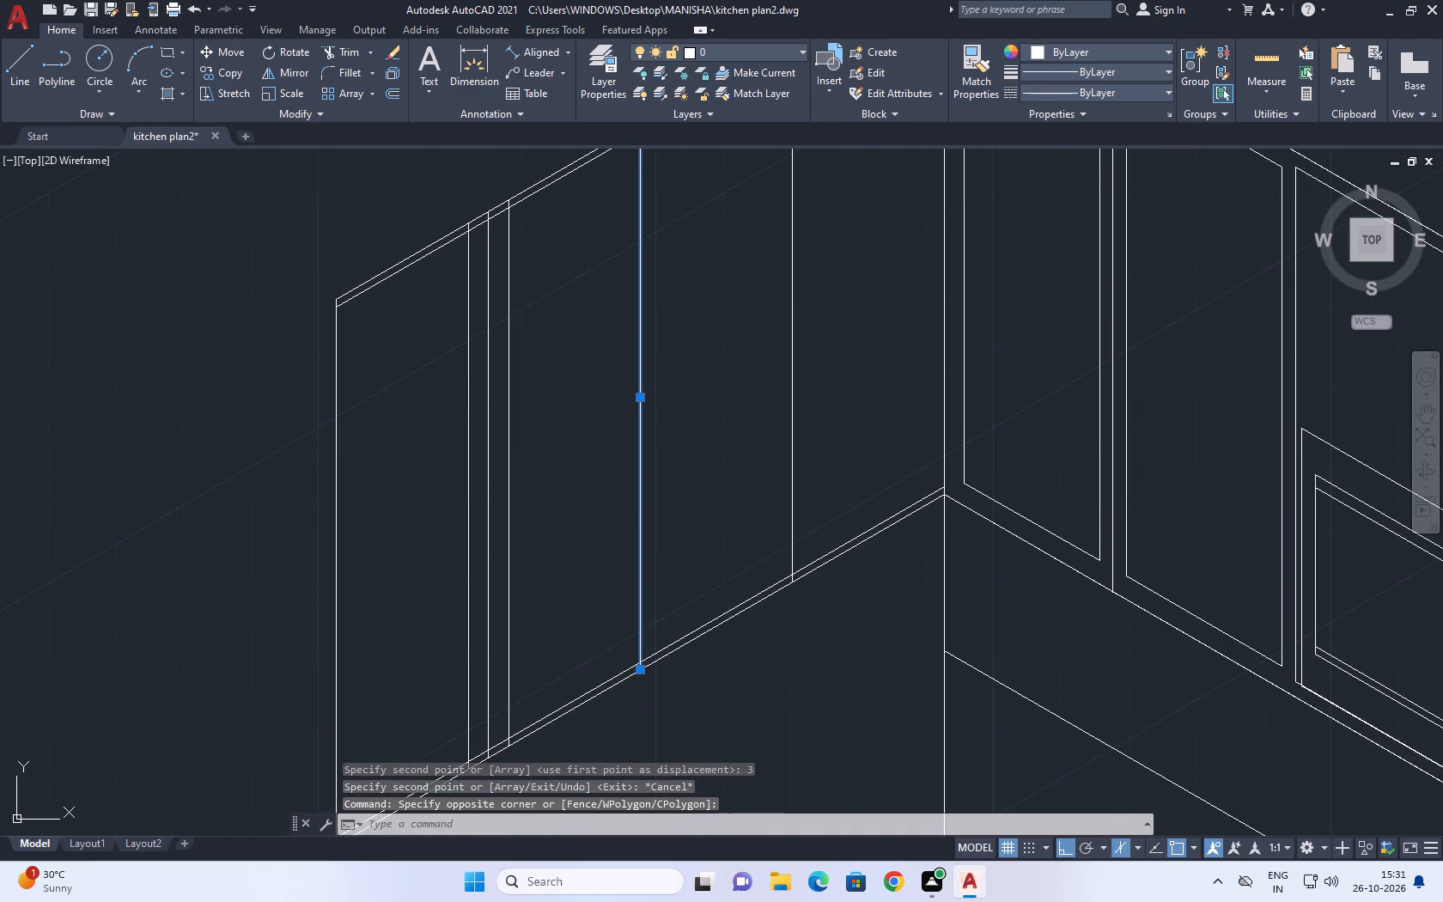
left_click(648, 558)
key("3")
key("space")
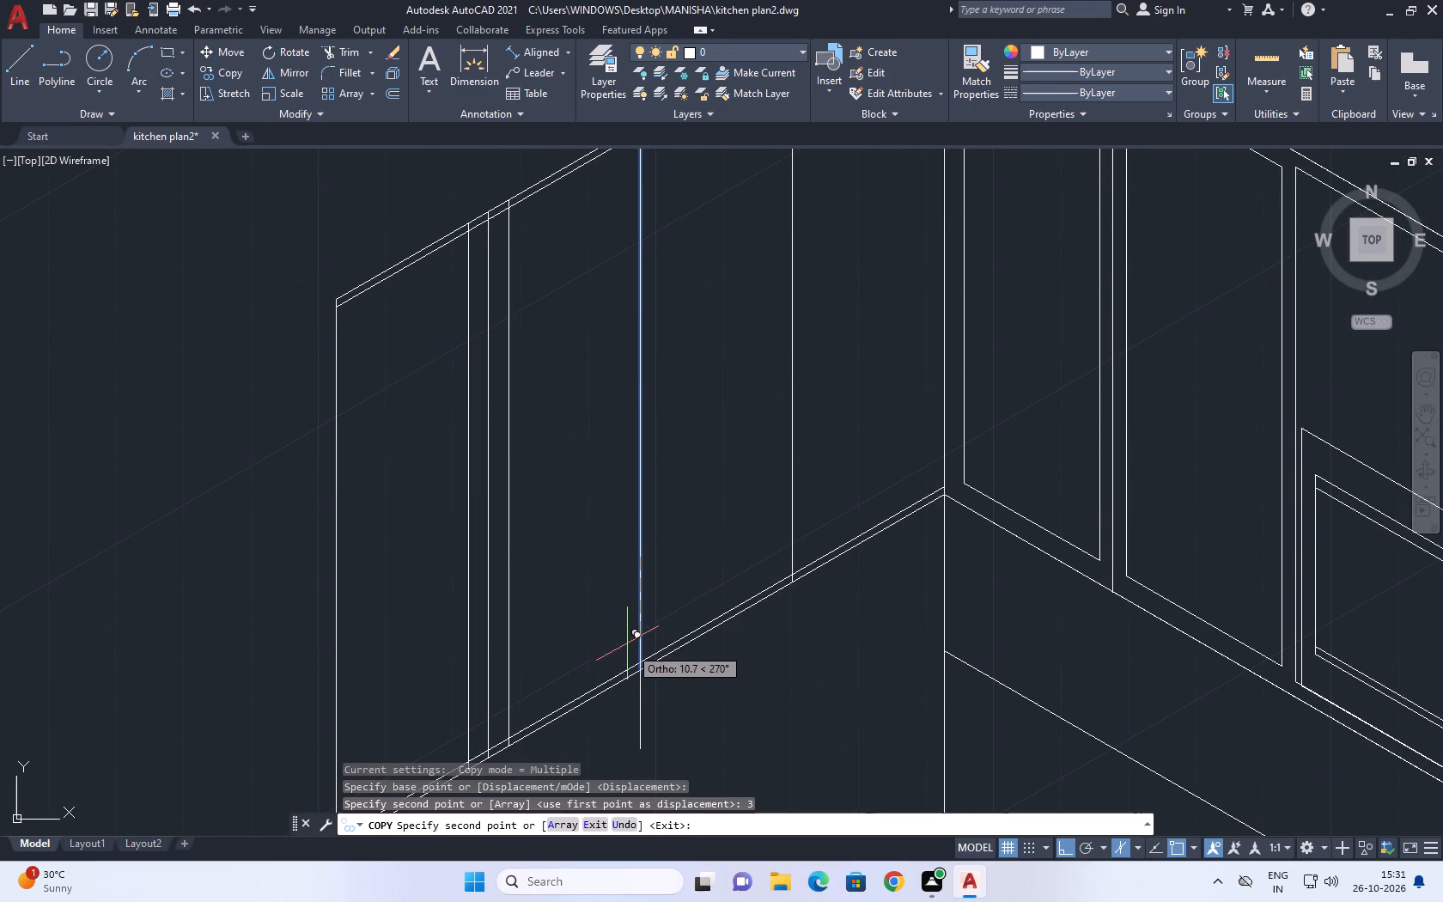
key("ctrl+z")
key("ctrl+z")
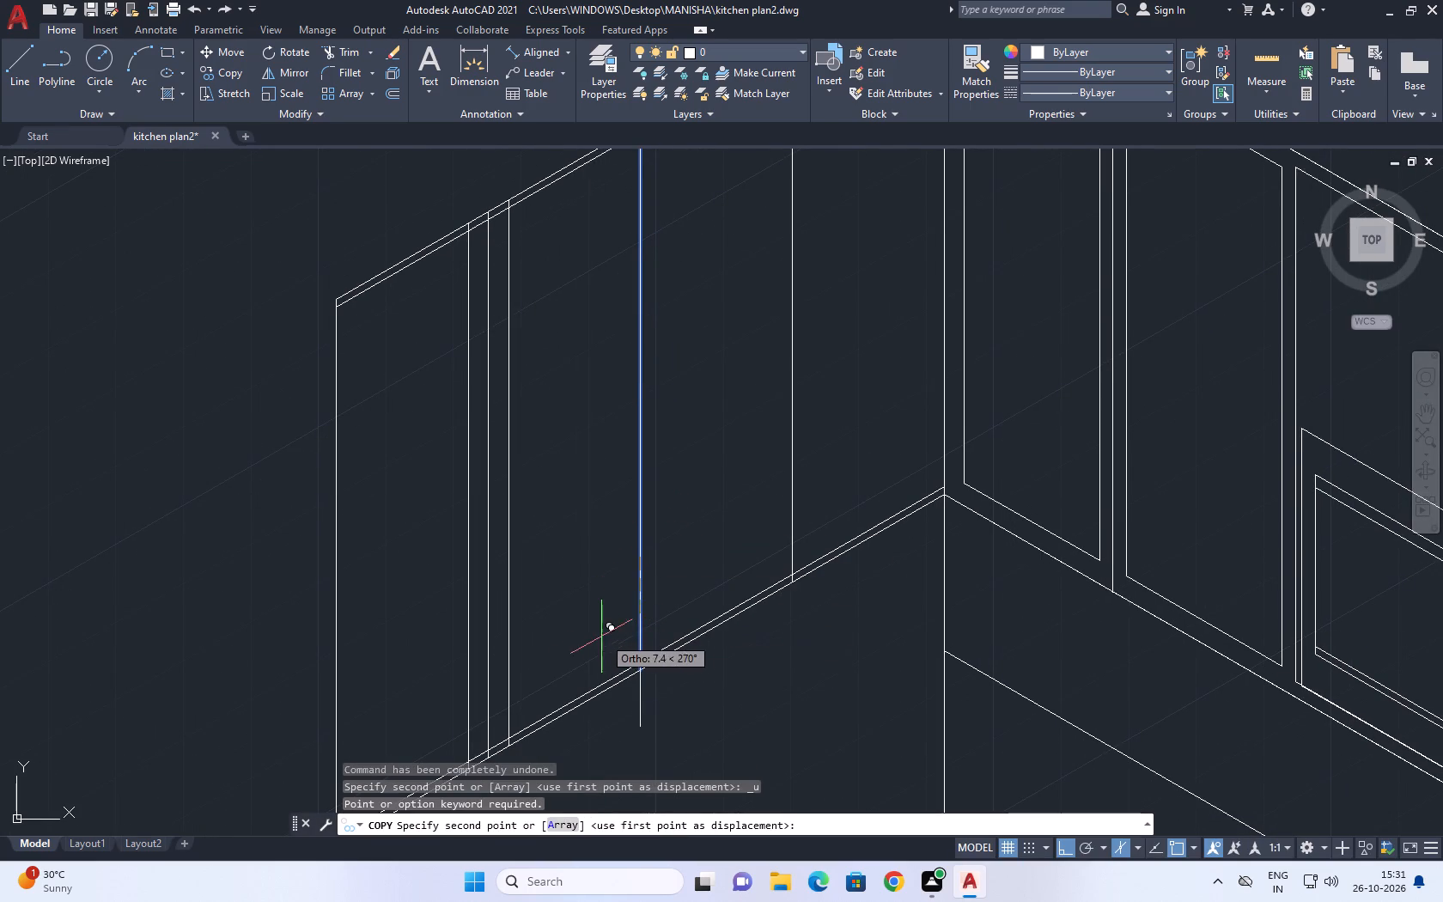
type("3")
key("space")
key("Escape")
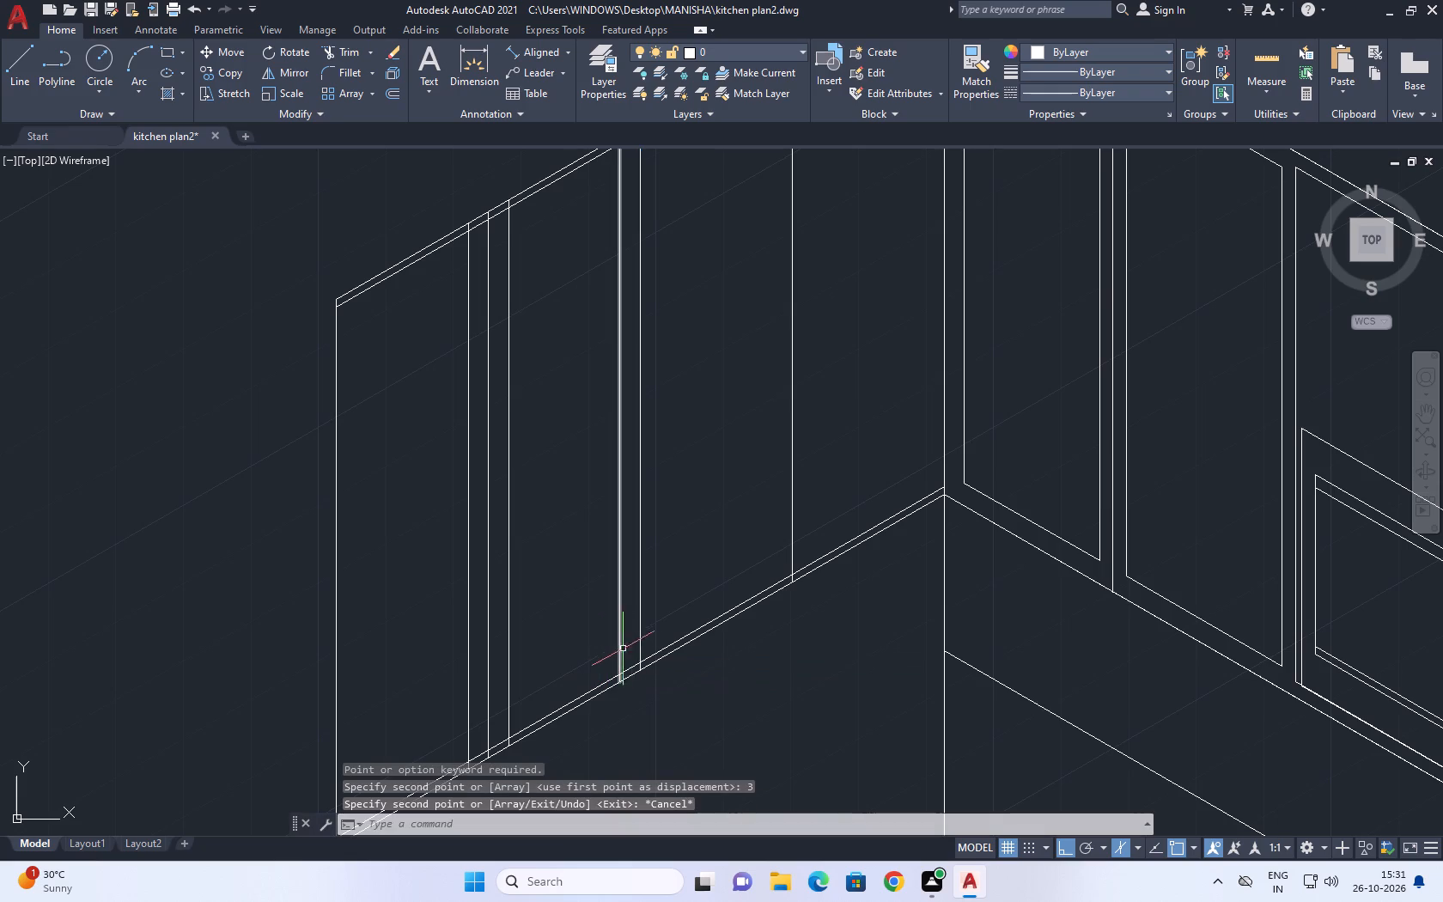
Copy the middle vertical divider 3 units along the isometric direction toward the inner corner.
left_click(638, 637)
key("c")
key("o")
key("space")
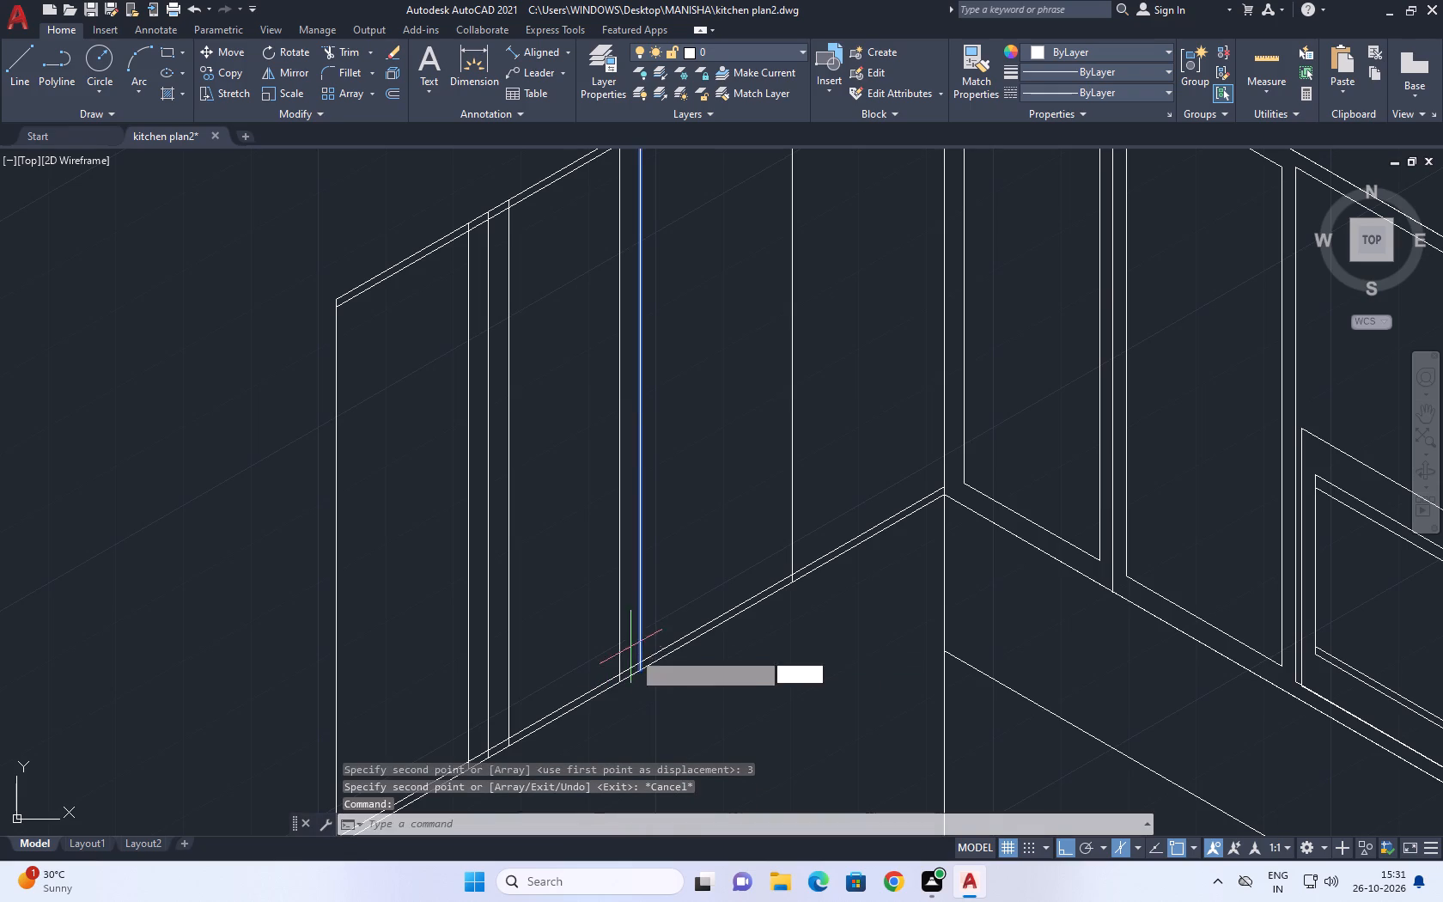
left_click(642, 666)
type("3")
key("space")
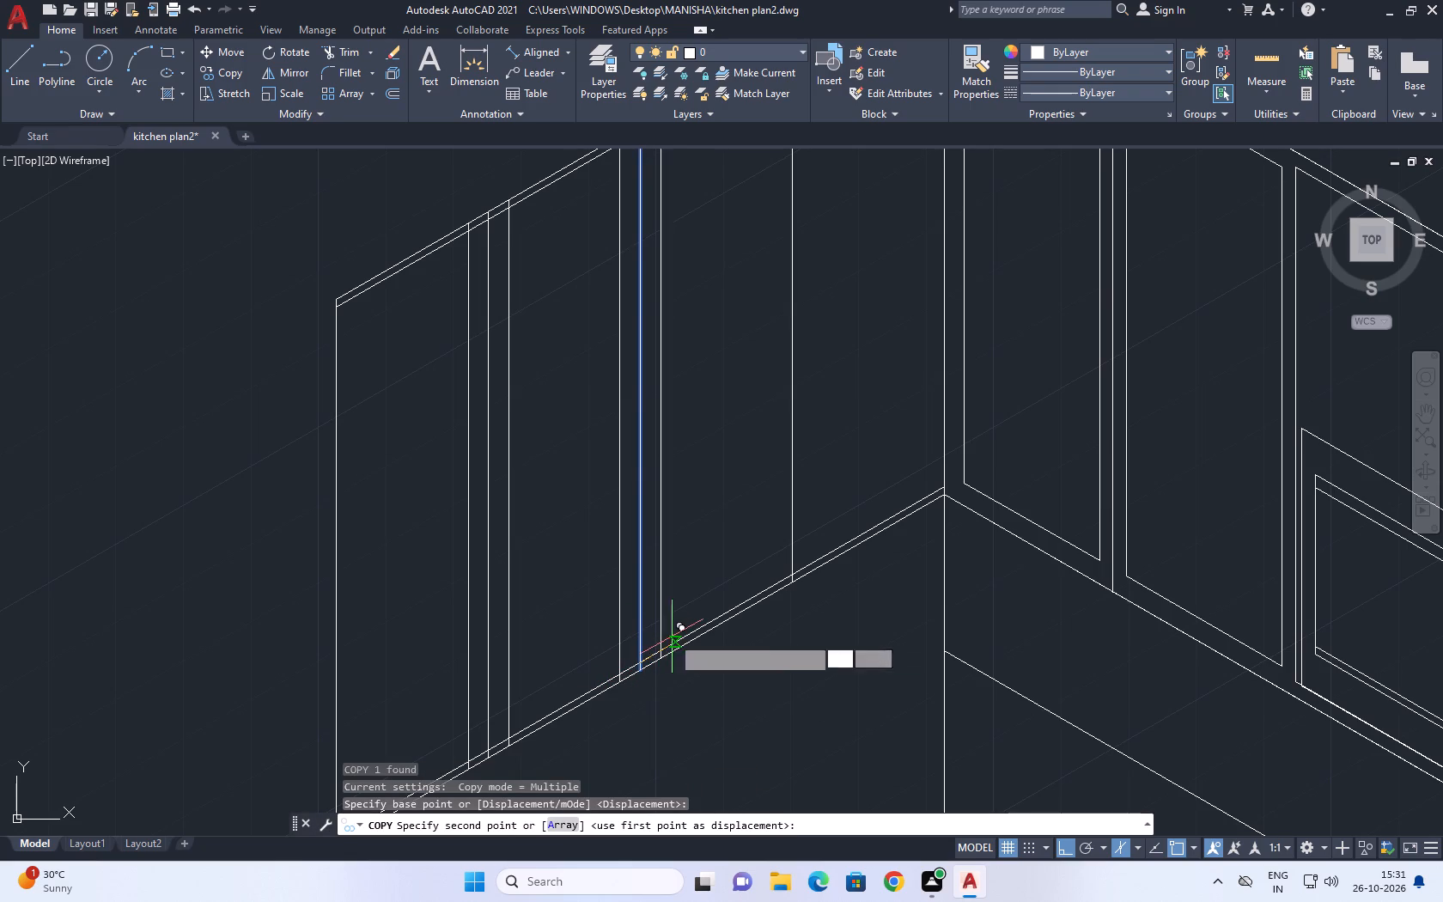
middle_click_drag(740, 567, 677, 617)
scroll(680, 614, "down", 1)
key("Escape")
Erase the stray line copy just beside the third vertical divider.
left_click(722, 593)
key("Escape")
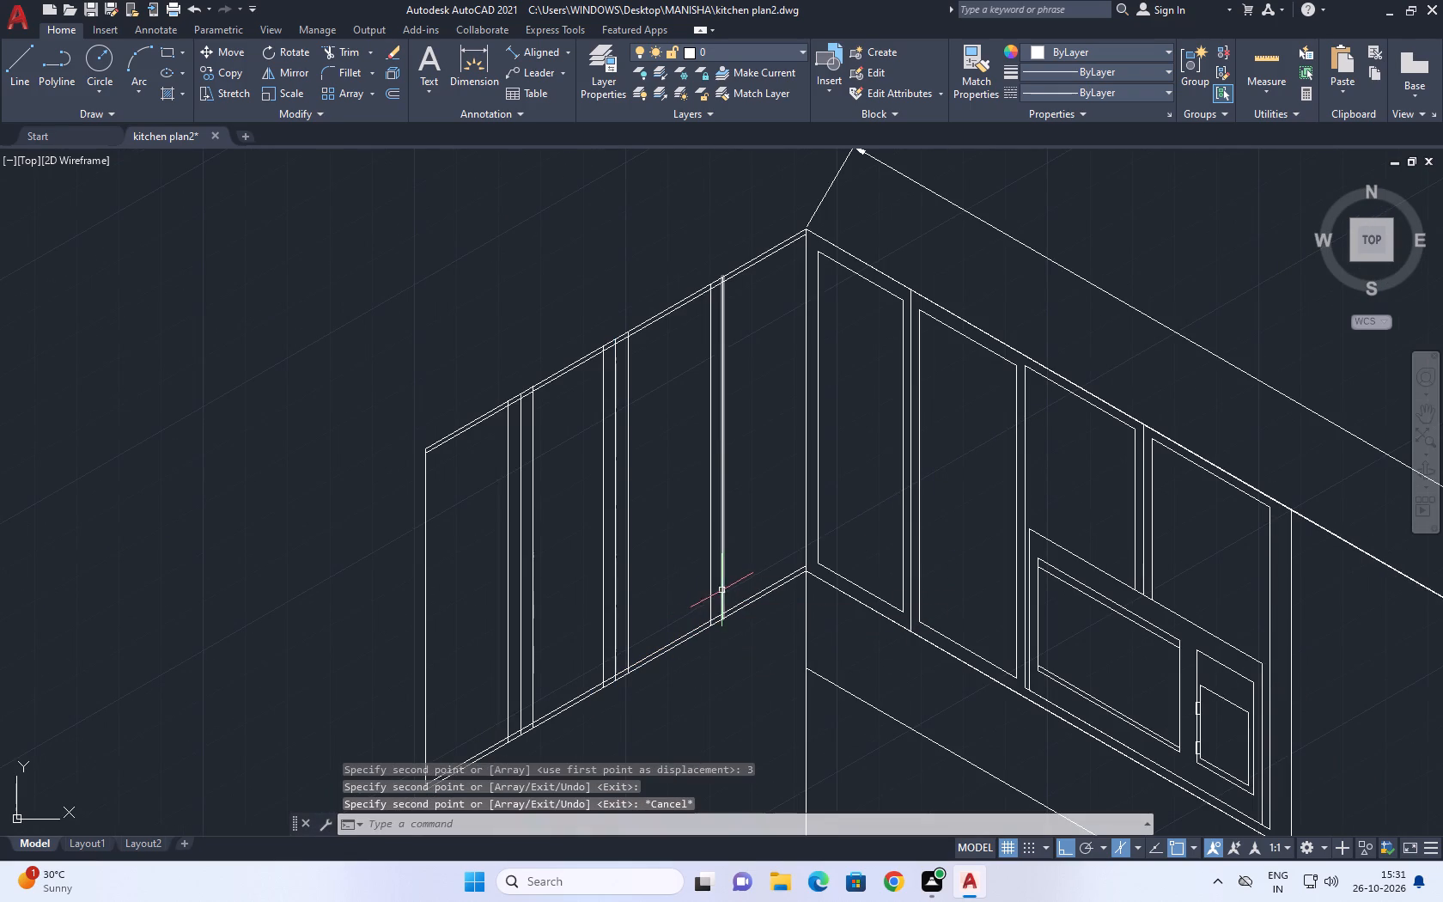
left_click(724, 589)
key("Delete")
Copy the third vertical divider 3 units along the bottom edge toward the cabinet's outer end.
left_click(711, 561)
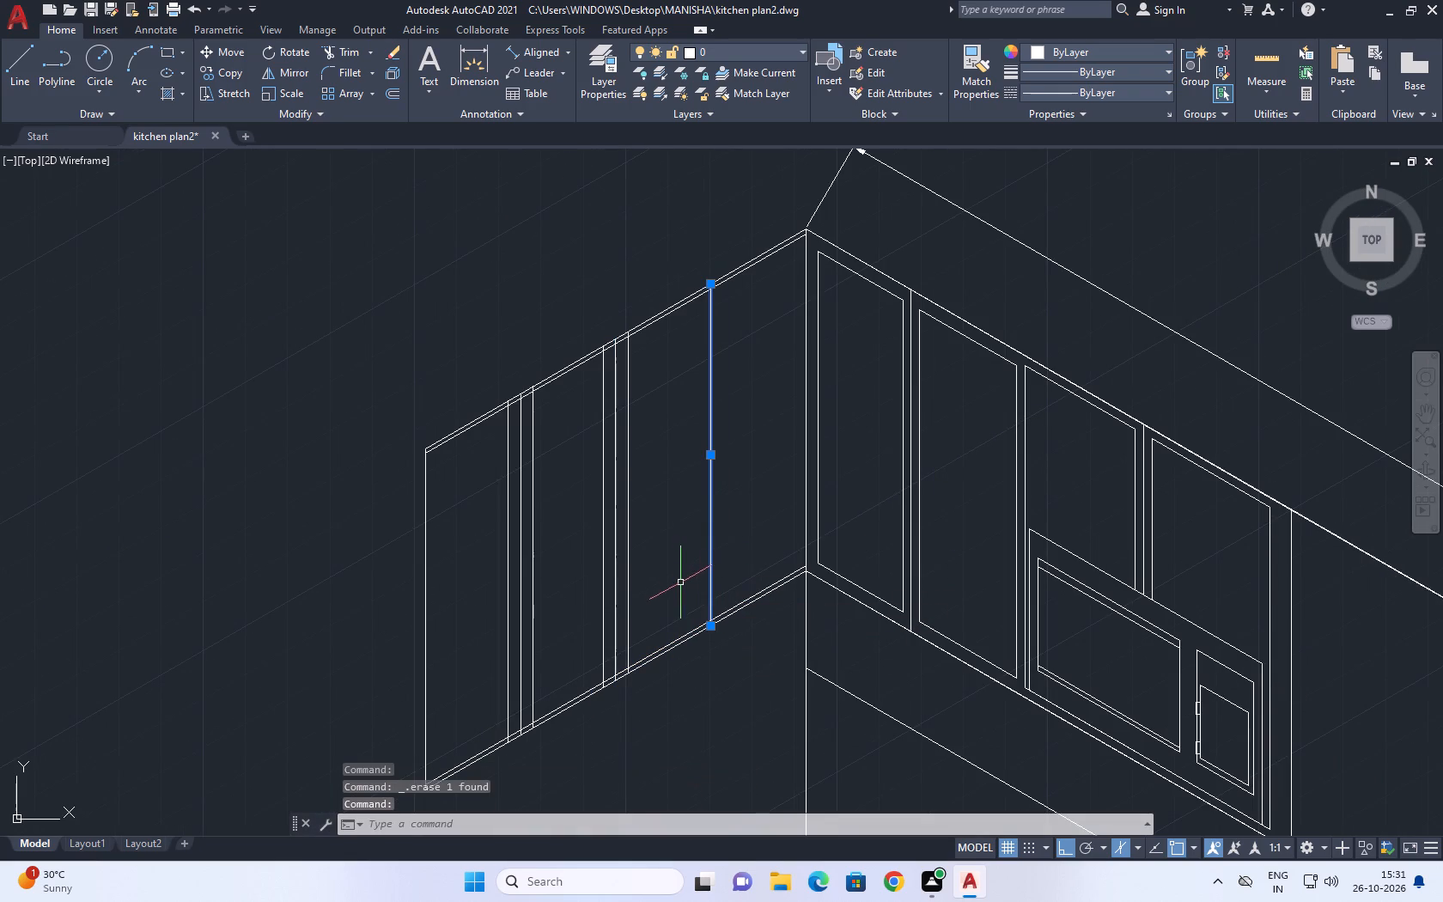
key("c")
type("o")
key("space")
left_click(705, 615)
key("3")
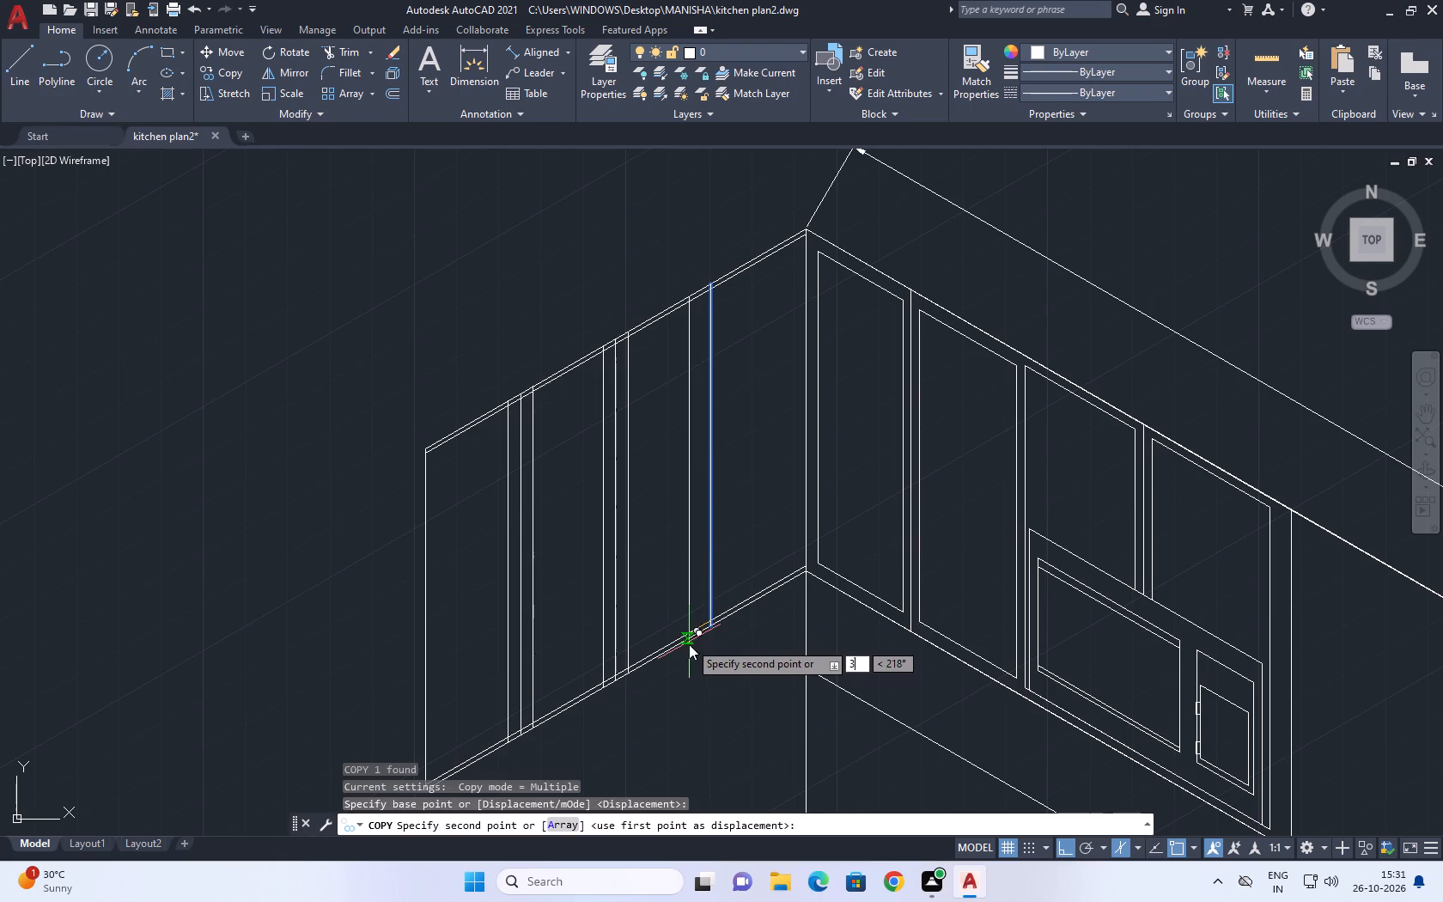
key("space")
scroll(704, 625, "up", 2)
key("Escape")
Copy the original third divider 3 units along the bottom edge toward the inner corner.
left_click(715, 601)
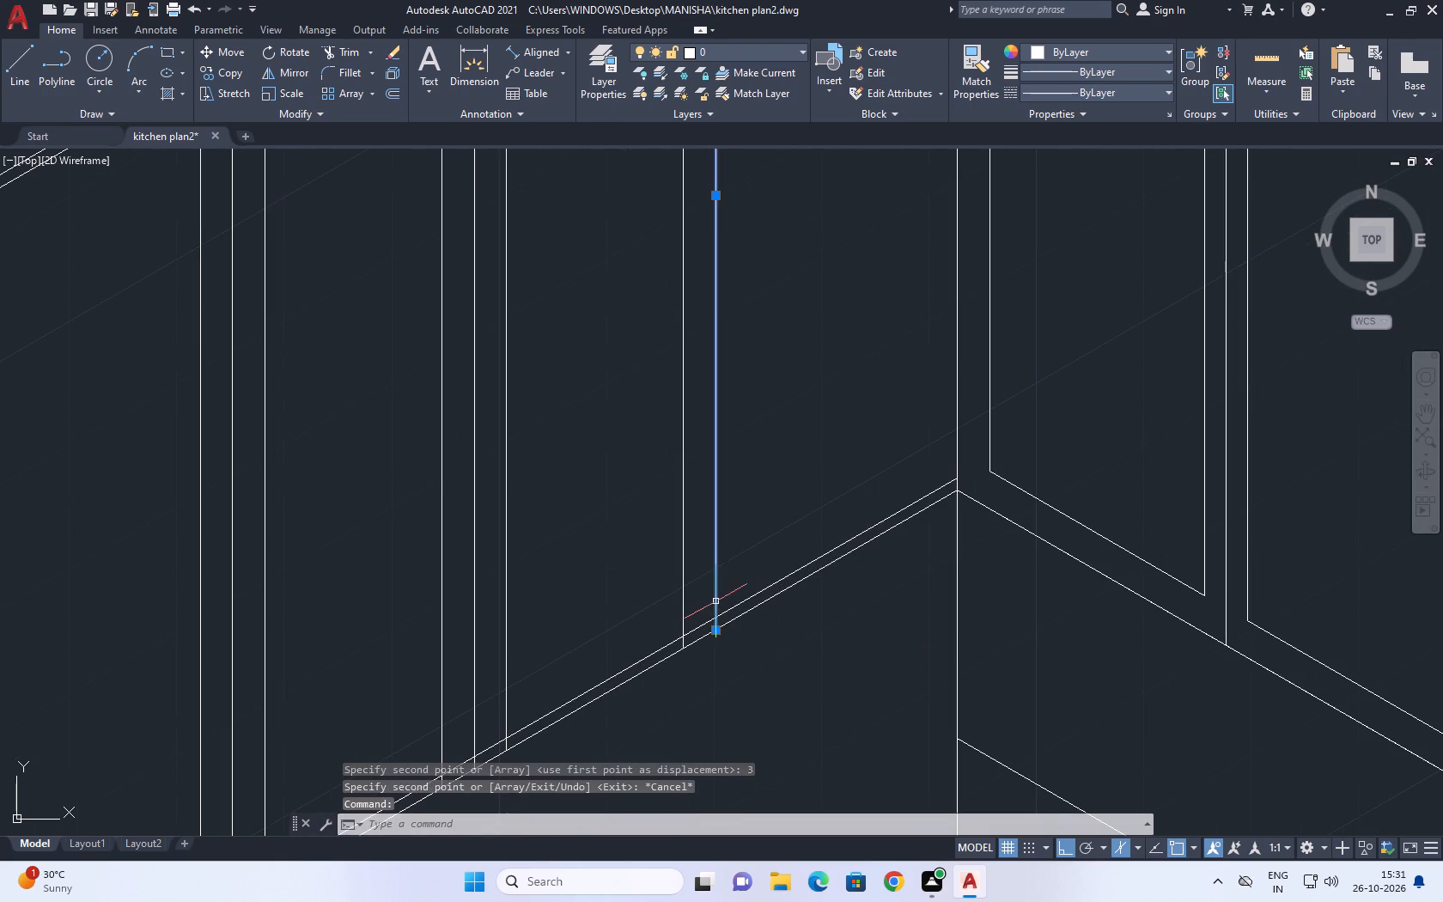
type("co")
key("space")
left_click(726, 628)
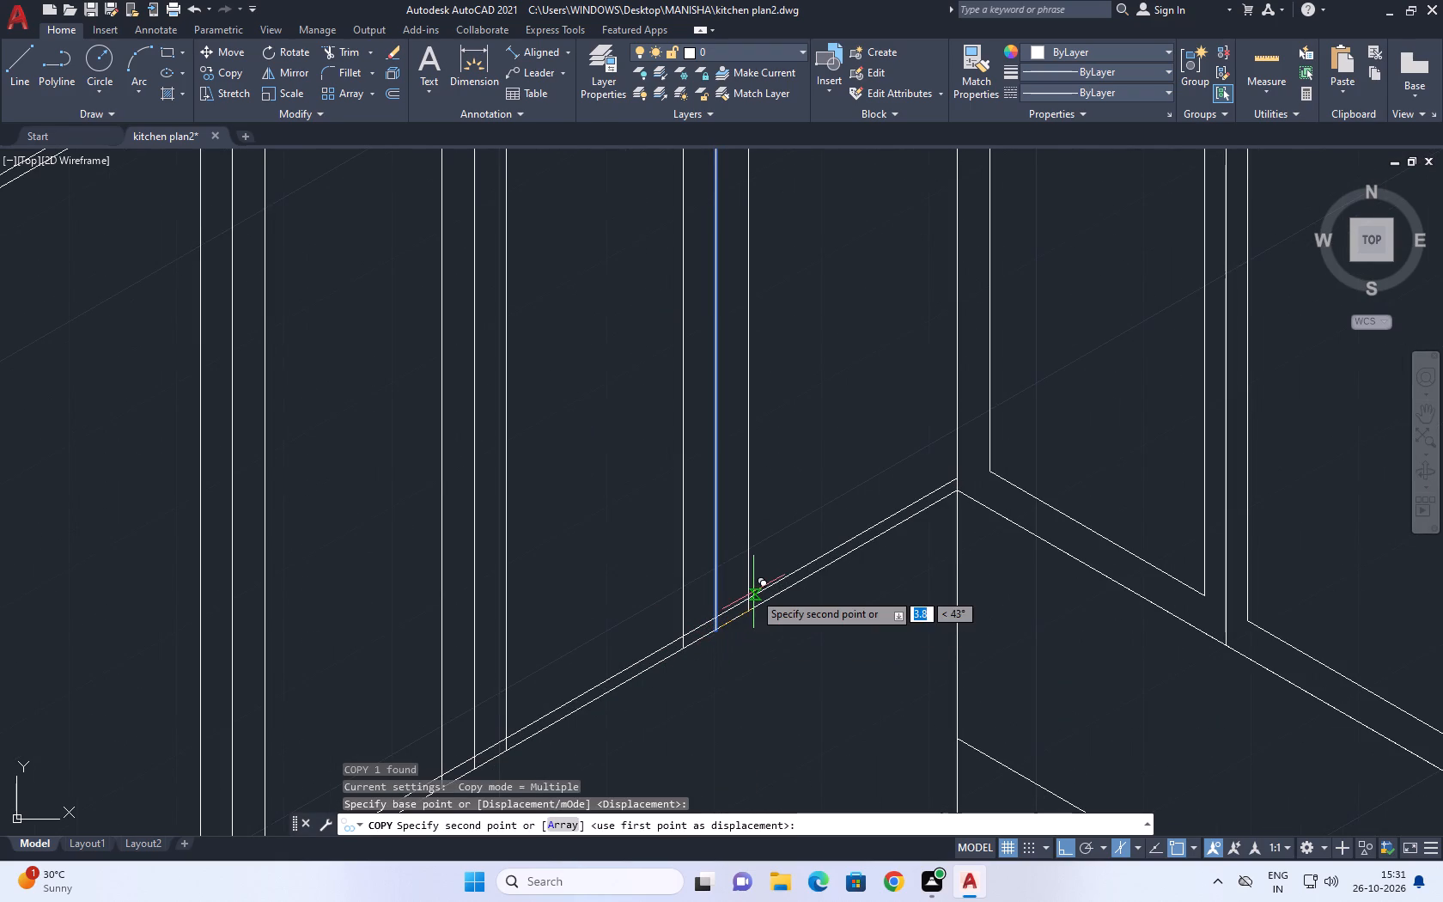
type("3")
key("space")
key("Escape")
Copy the inner line of the cabinet face's top edge 3 units straight down.
scroll(806, 571, "down", 3)
middle_click_drag(868, 364, 833, 421)
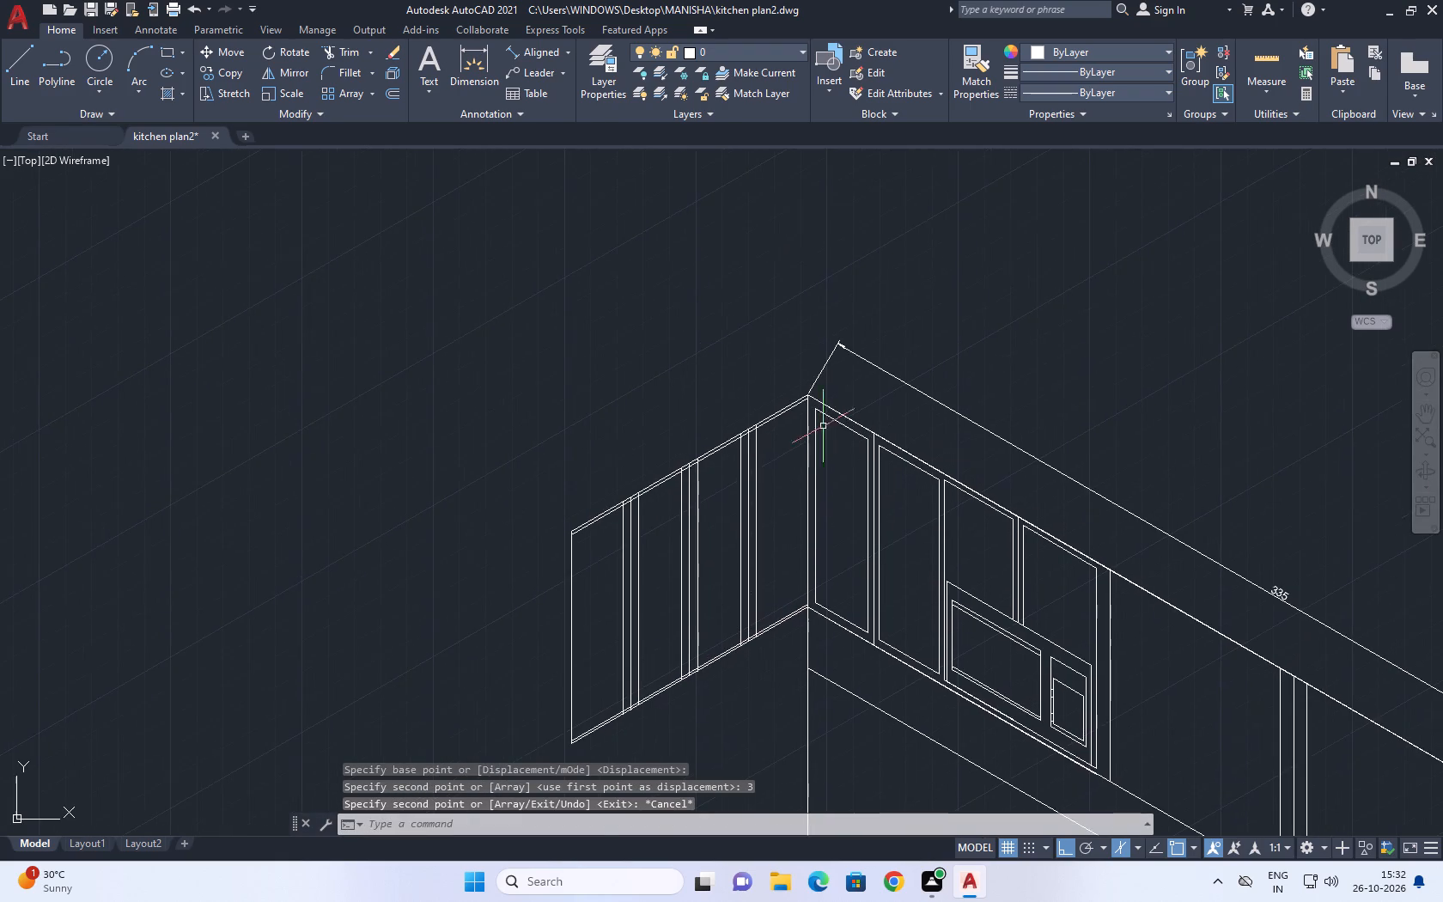
middle_click_drag(808, 518, 831, 555)
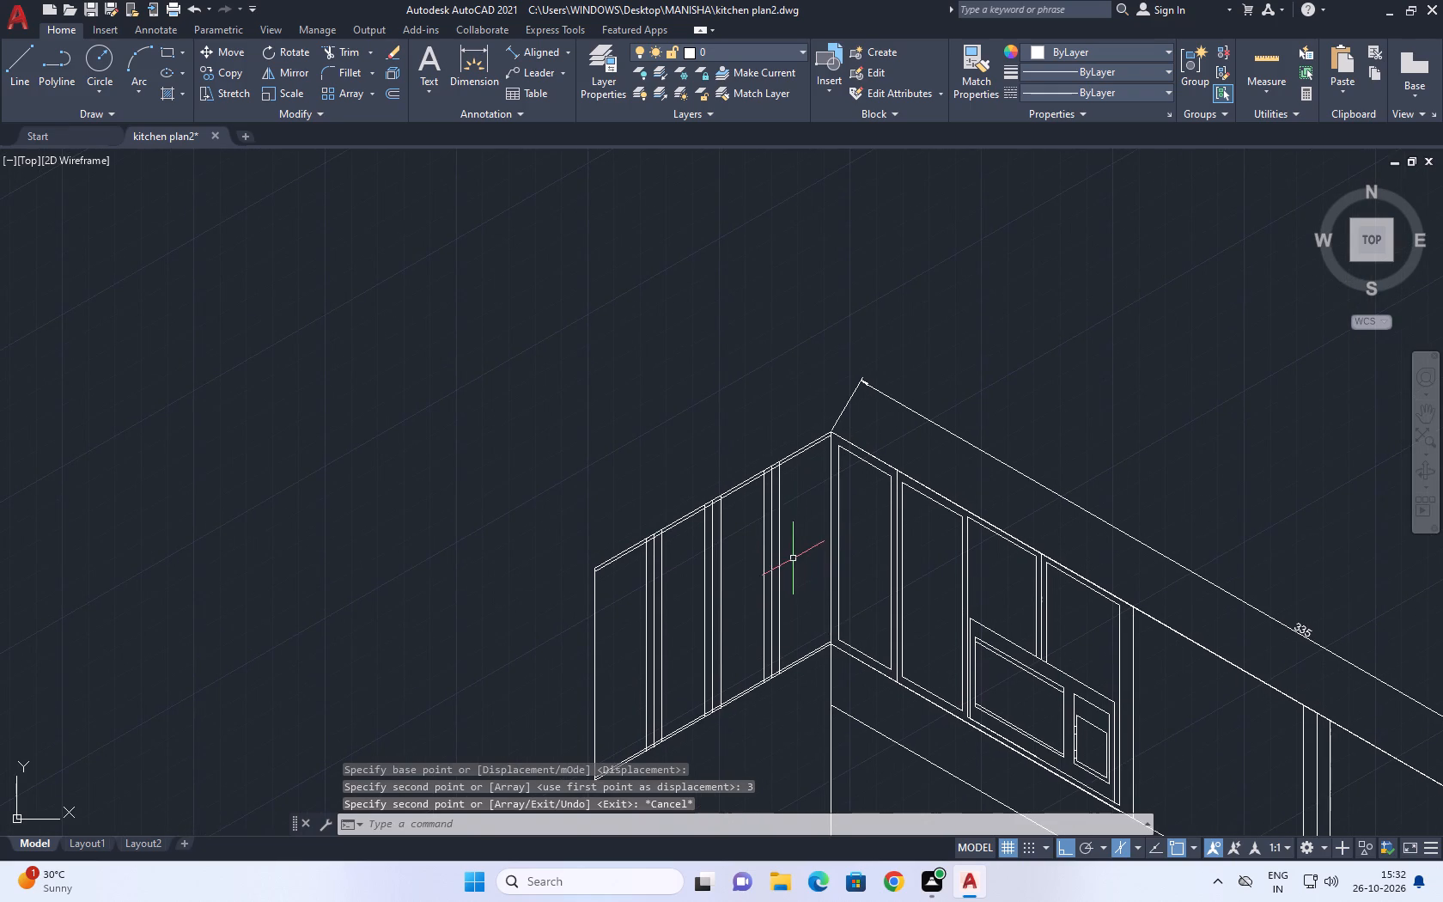
scroll(758, 516, "up", 3)
middle_click(828, 489)
middle_click_drag(712, 474, 746, 450)
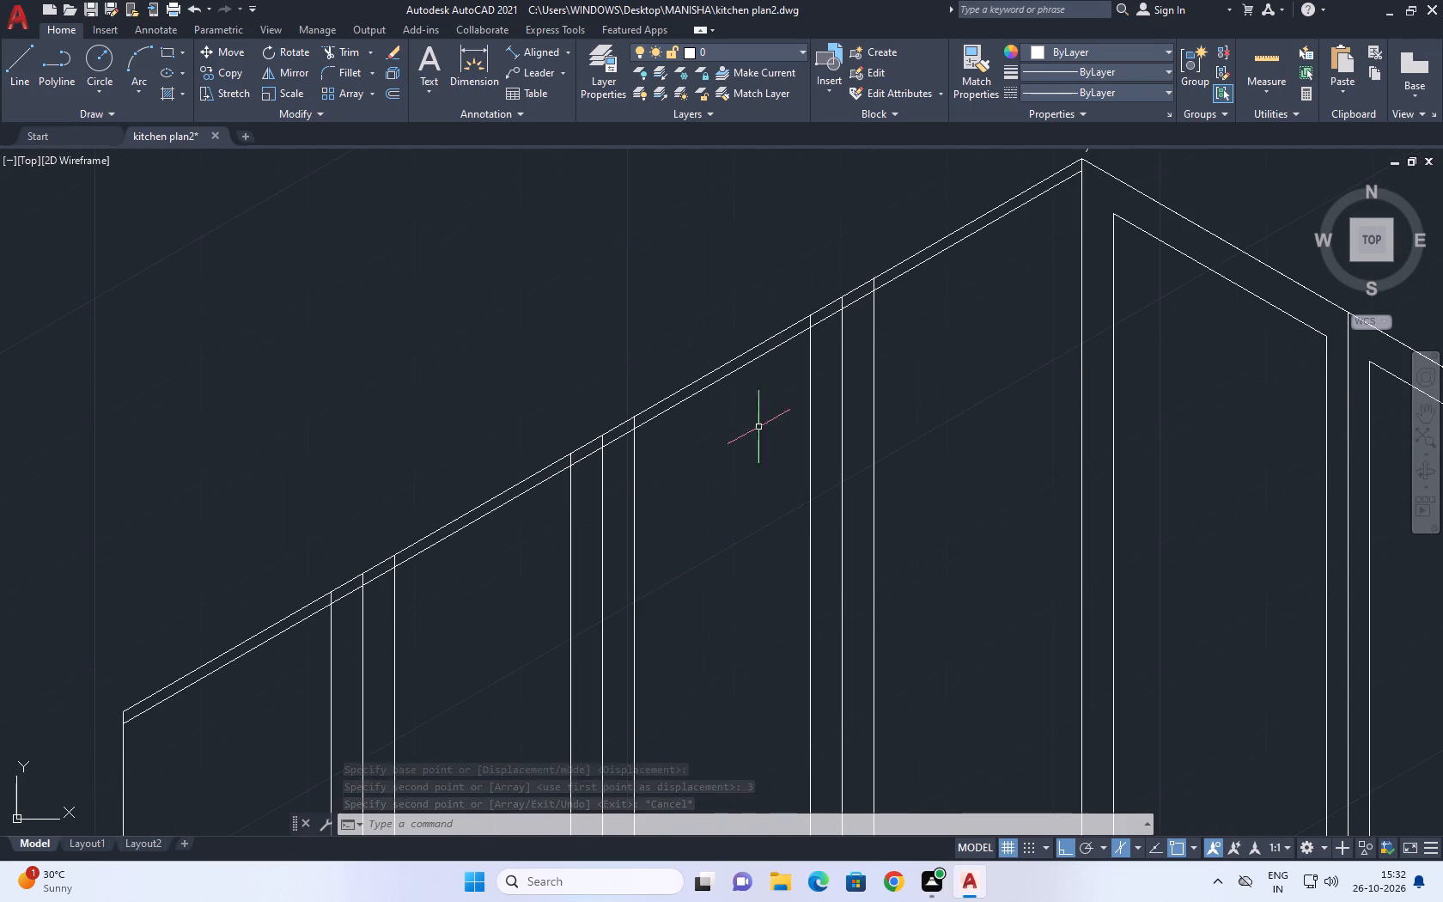
left_click(709, 385)
middle_click_drag(717, 459, 720, 492)
type("co")
key("space")
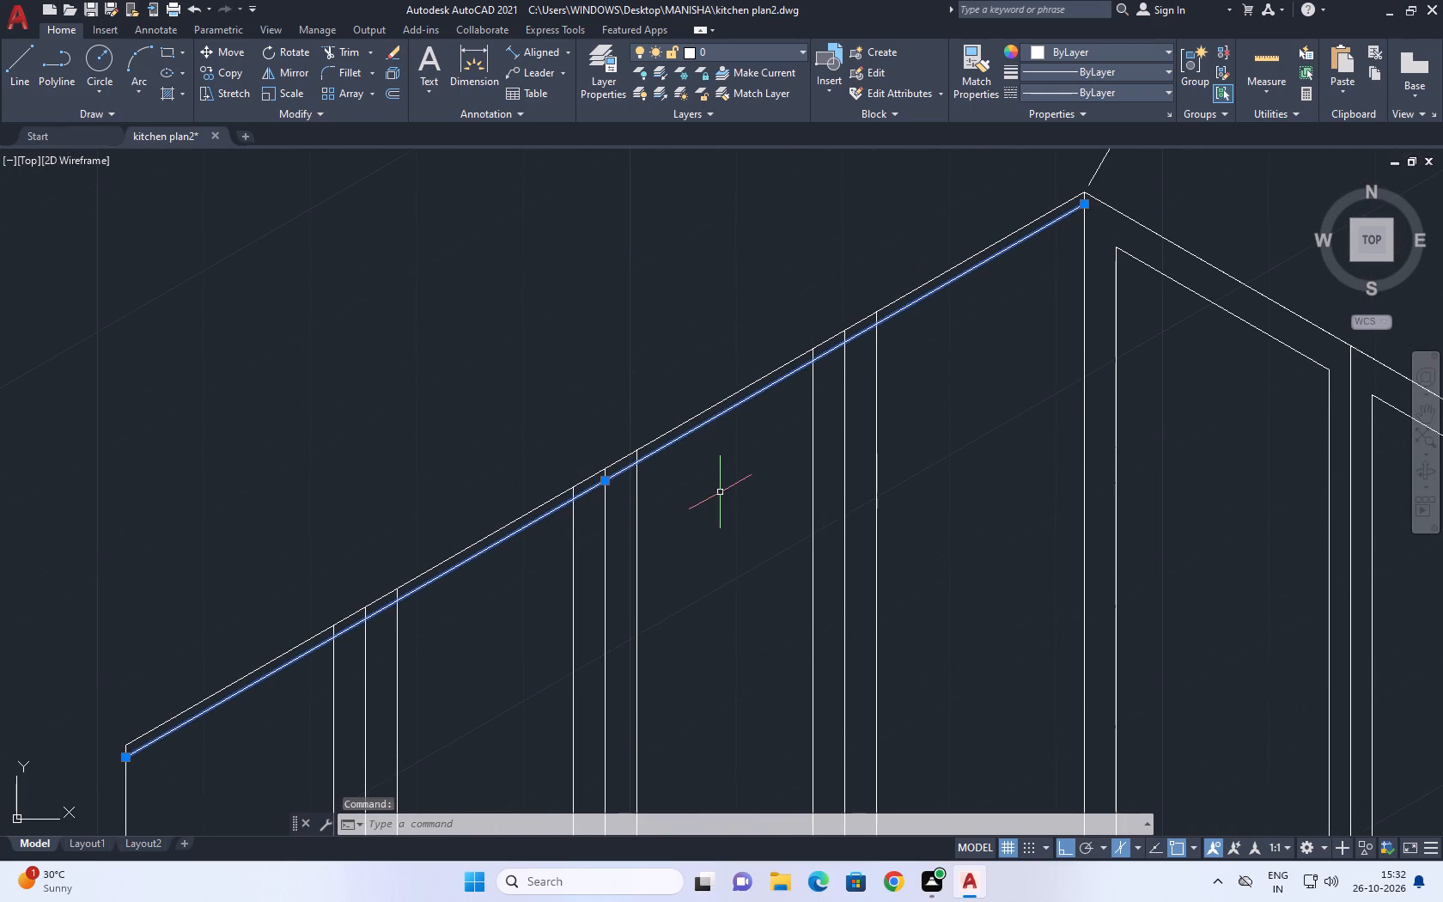
left_click_drag(721, 467, 726, 514)
key("3")
key("space")
scroll(738, 452, "down", 3)
key("space")
Copy the inner line of the cabinet face's bottom edge 3 units straight up.
scroll(769, 632, "up", 3)
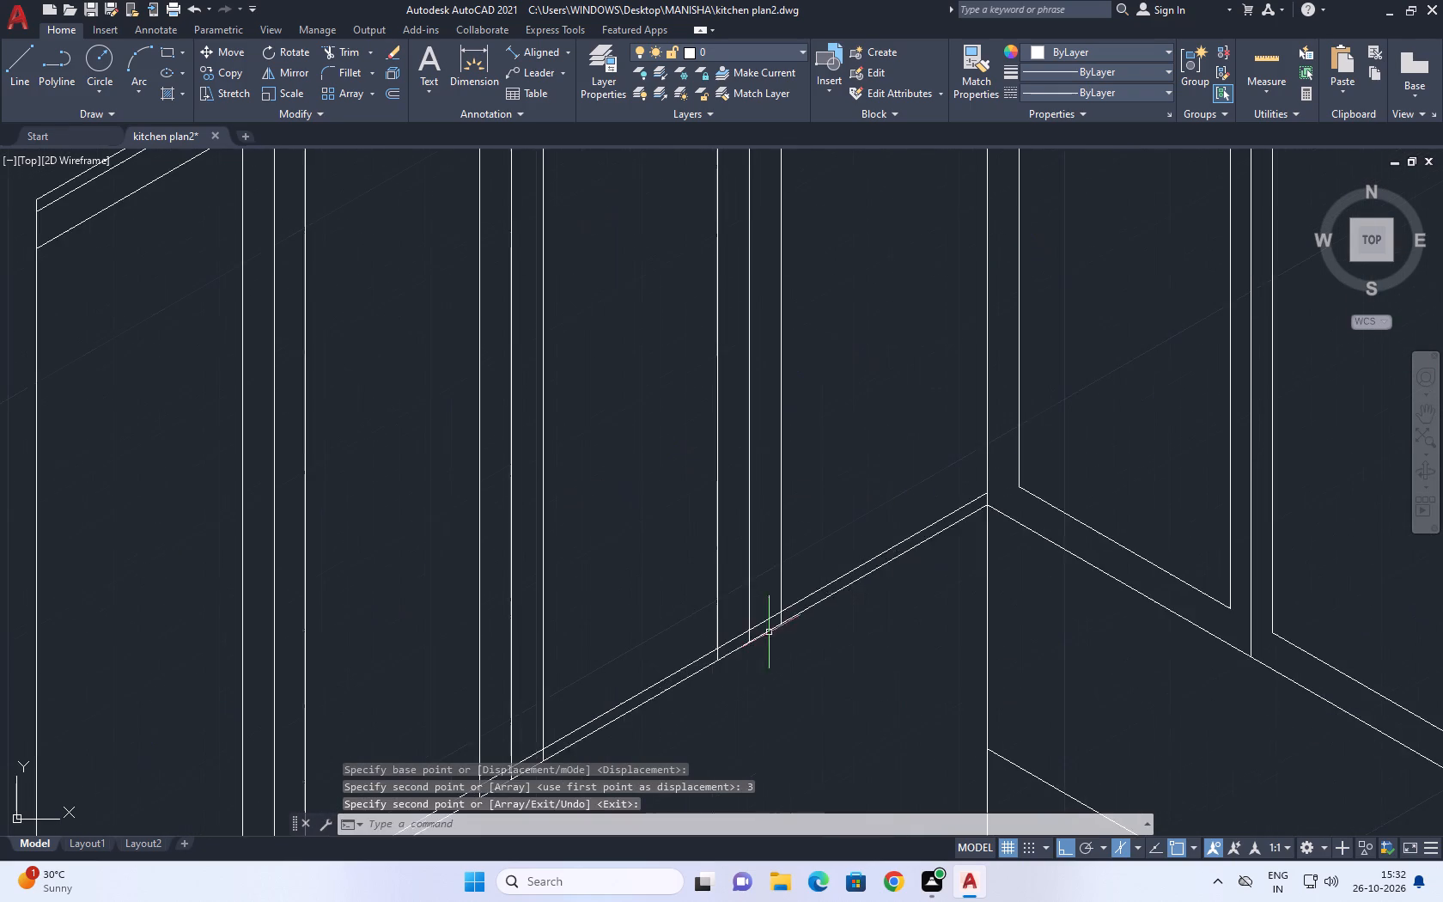
scroll(782, 611, "up", 1)
left_click(801, 607)
left_click(800, 588)
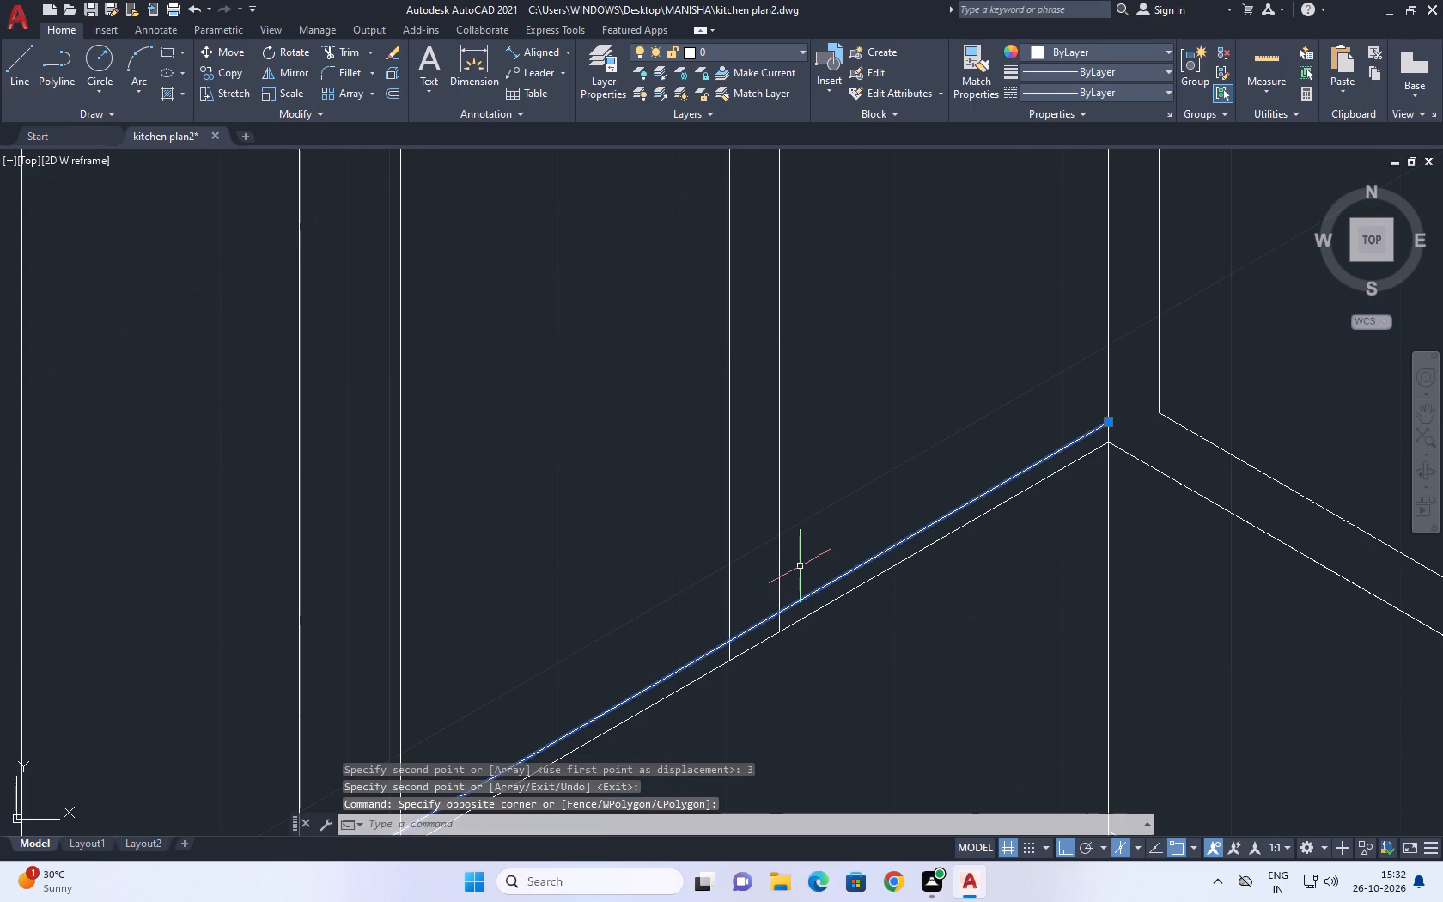
key("c")
key("o")
key("space")
left_click(800, 597)
middle_click_drag(795, 471, 799, 498)
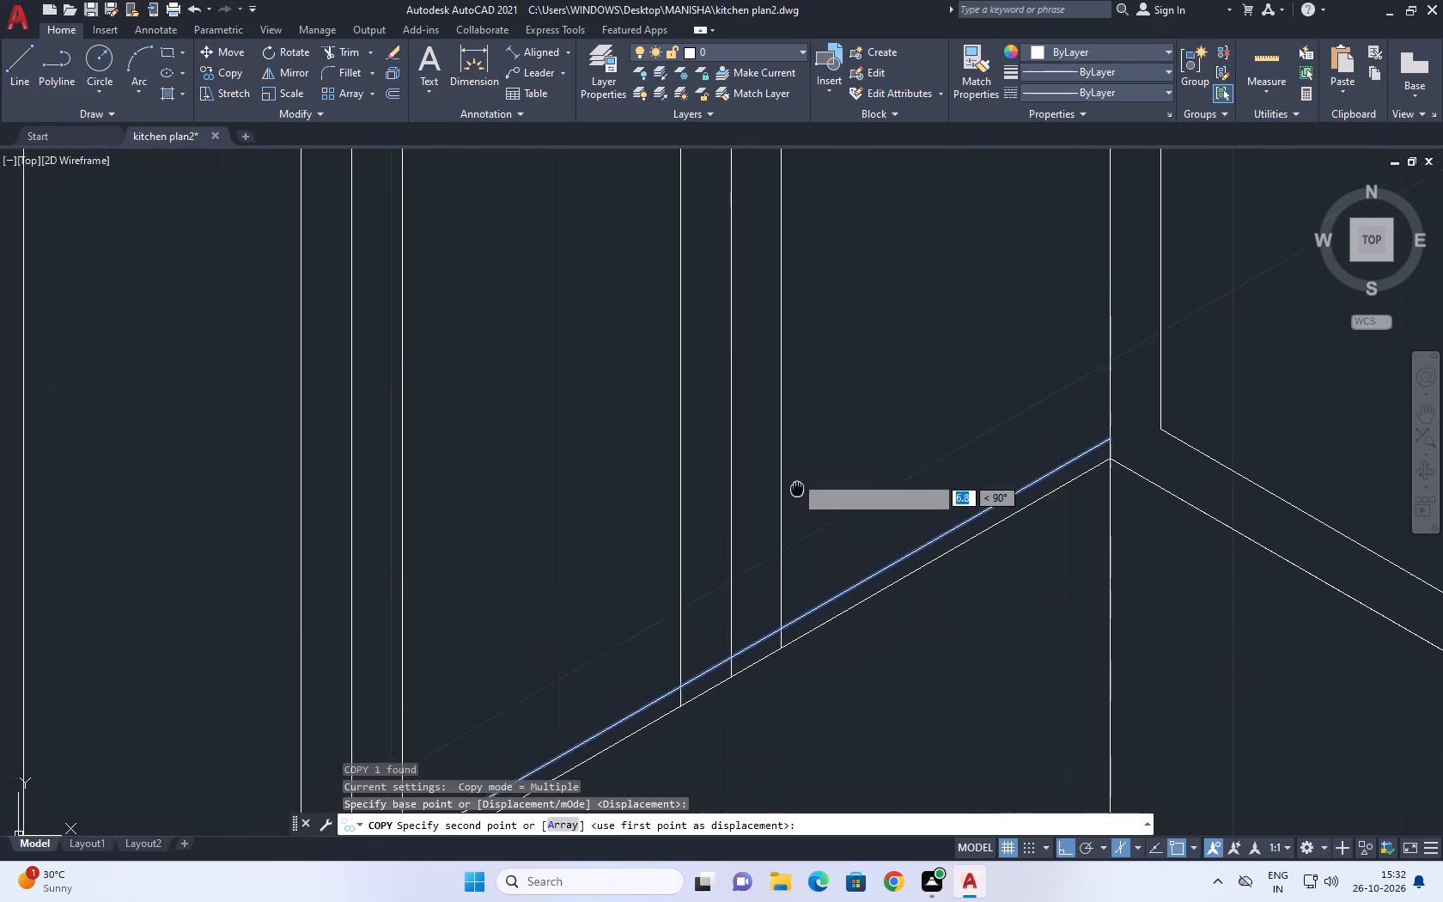
middle_click_drag(799, 498, 800, 506)
type("3")
key("space")
key("Escape")
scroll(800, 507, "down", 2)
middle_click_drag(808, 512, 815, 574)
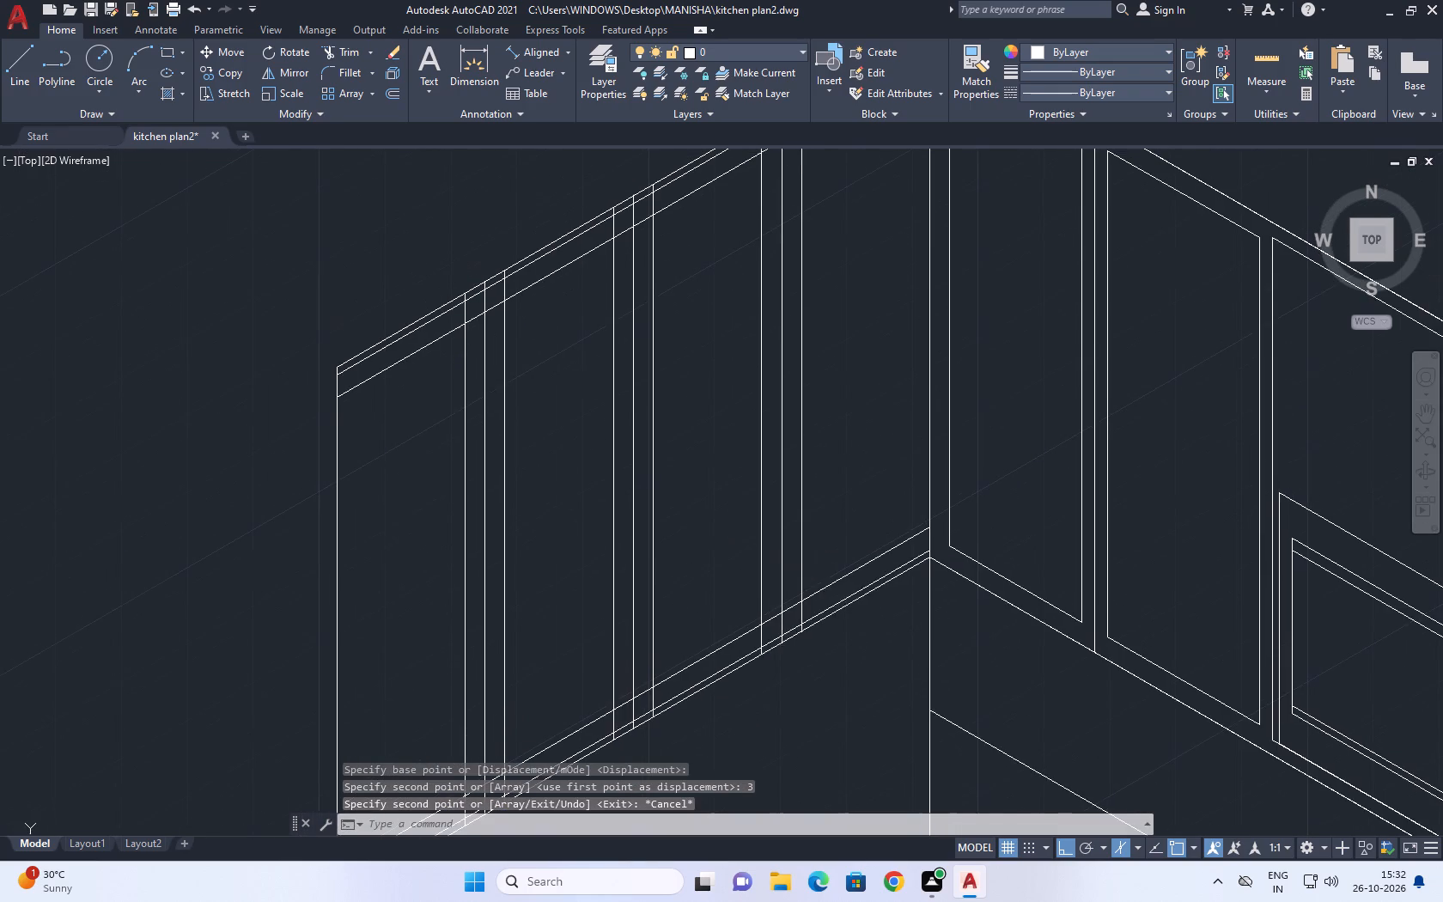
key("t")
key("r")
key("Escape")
Copy the cabinet face's outer vertical edge 3 units along the isometric direction toward the inner corner.
middle_click_drag(496, 436, 760, 345)
left_click_drag(630, 442, 622, 442)
left_click_drag(555, 463, 610, 497)
middle_click(756, 488)
key("c")
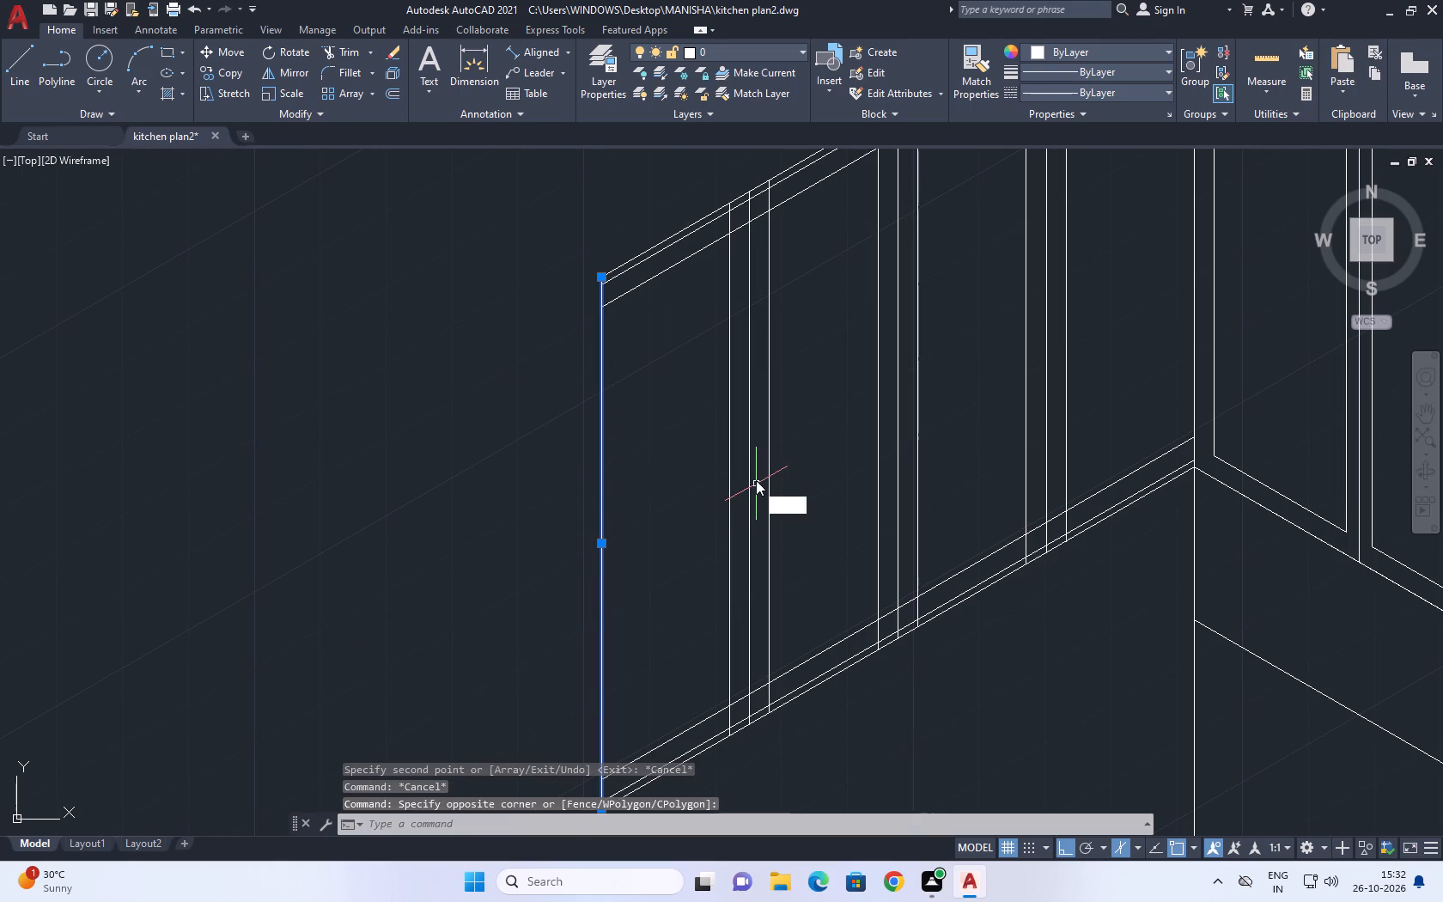
key("o")
key("space")
left_click_drag(639, 558, 651, 549)
type("3")
key("space")
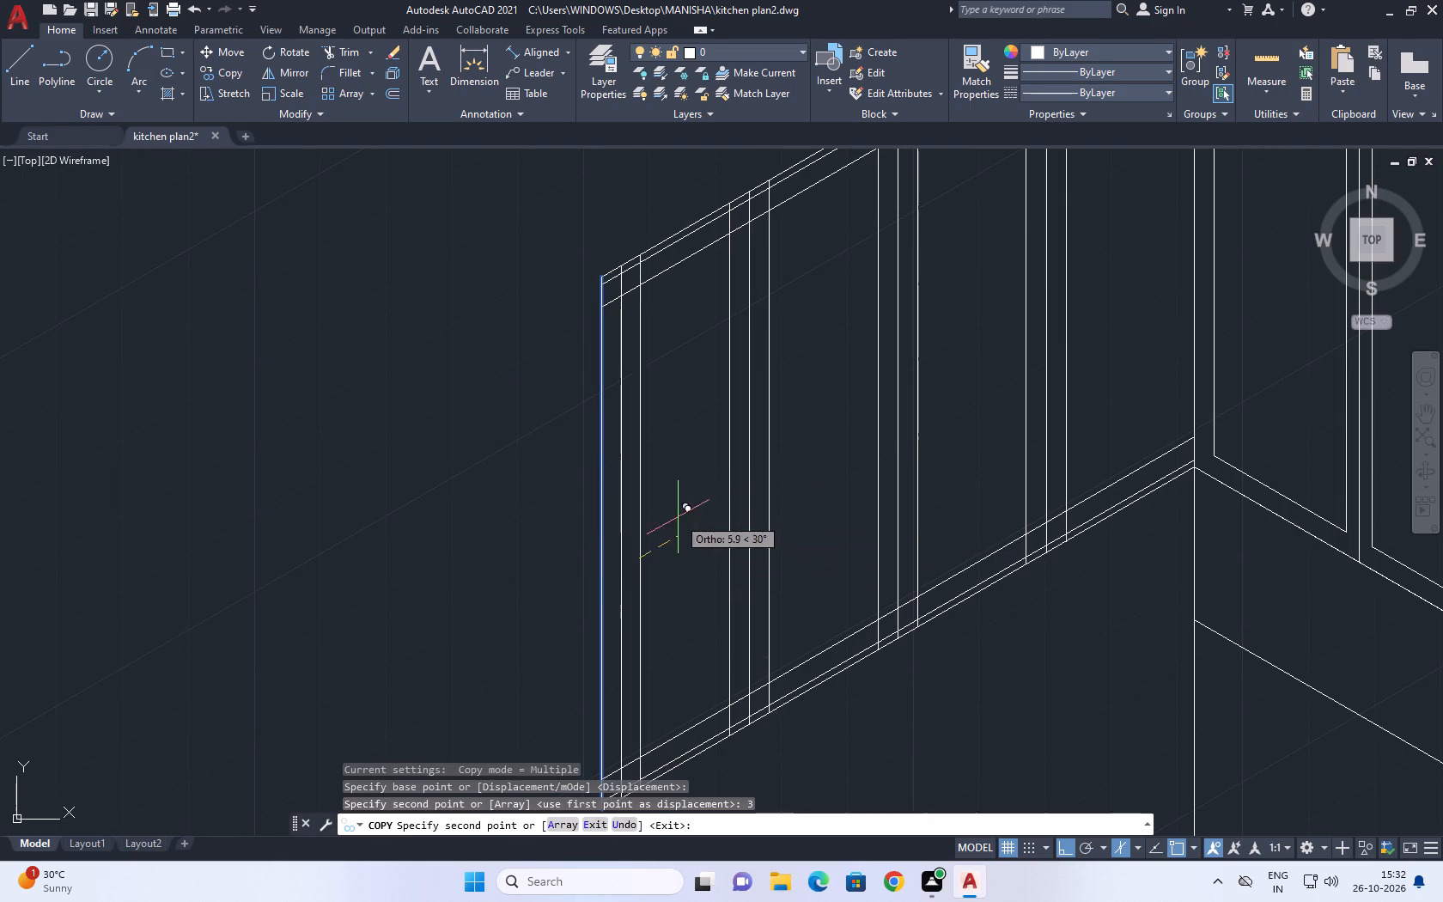
key("Escape")
Trim the crossing frame lines at the outermost panel's upper outer corner.
middle_click_drag(709, 491, 711, 555)
key("t")
key("r")
key("space")
scroll(606, 333, "up", 3)
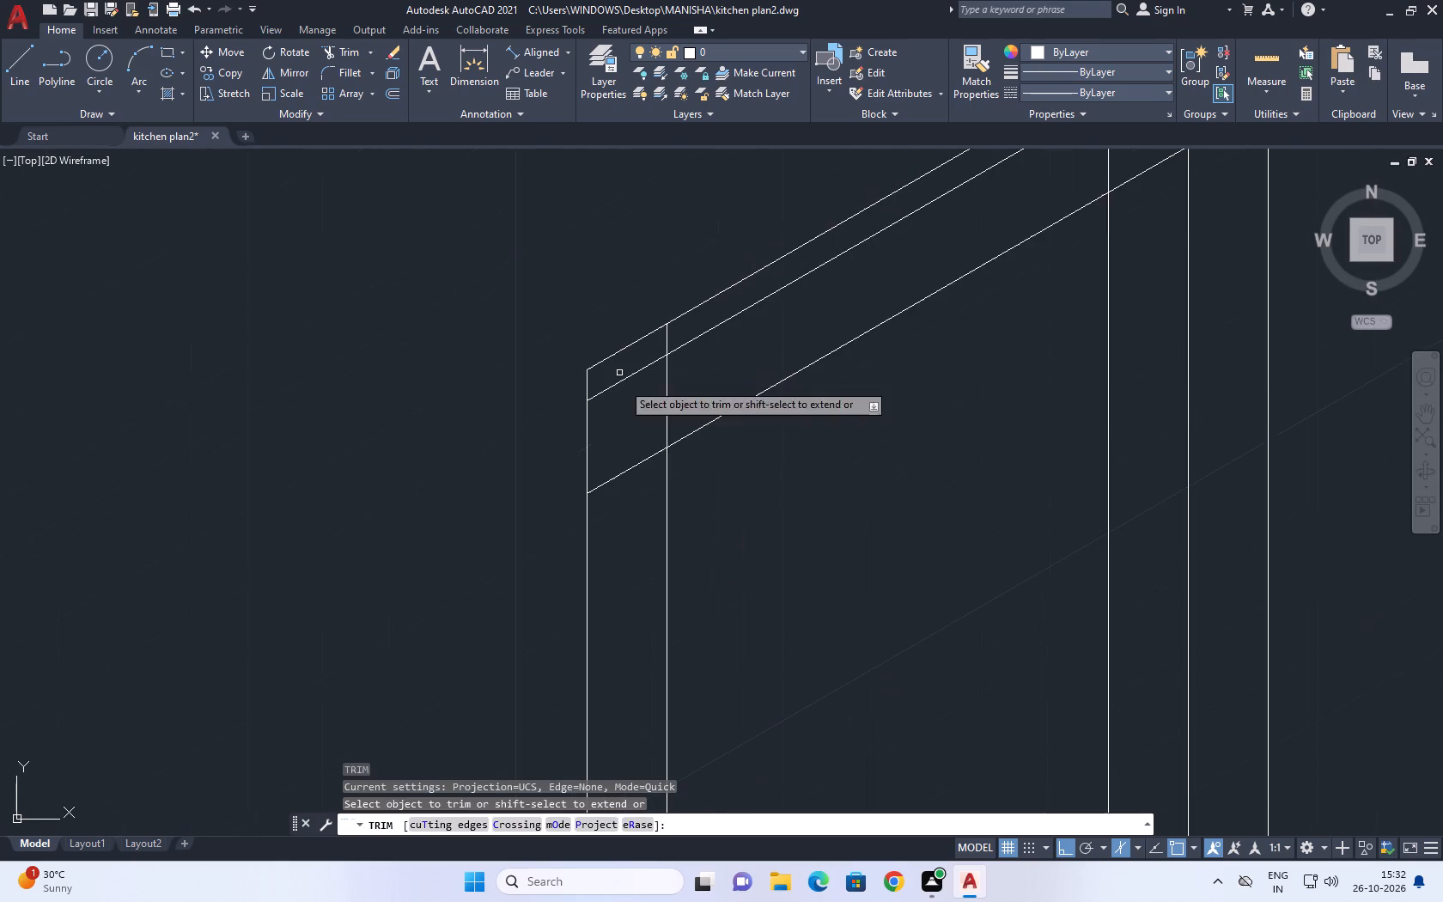
left_click(639, 473)
left_click(667, 384)
Trim the outermost panel's frame lines at its lower outer corner, including the stub between the two bottom edge lines.
scroll(681, 394, "down", 5)
middle_click_drag(737, 593, 728, 583)
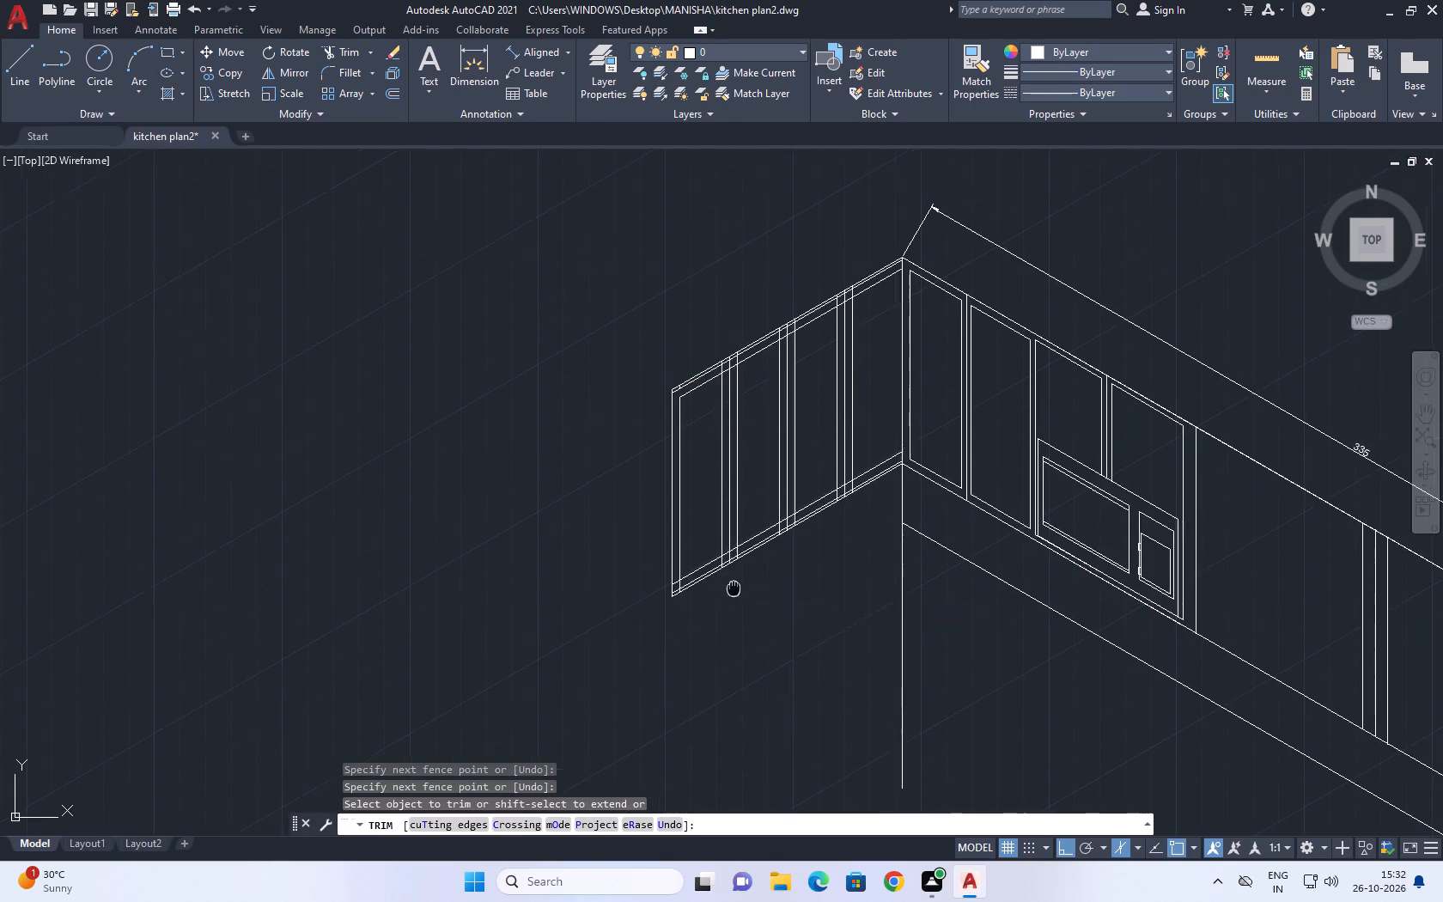
middle_click_drag(728, 583, 707, 561)
scroll(642, 568, "up", 8)
left_click(721, 501)
left_click(584, 326)
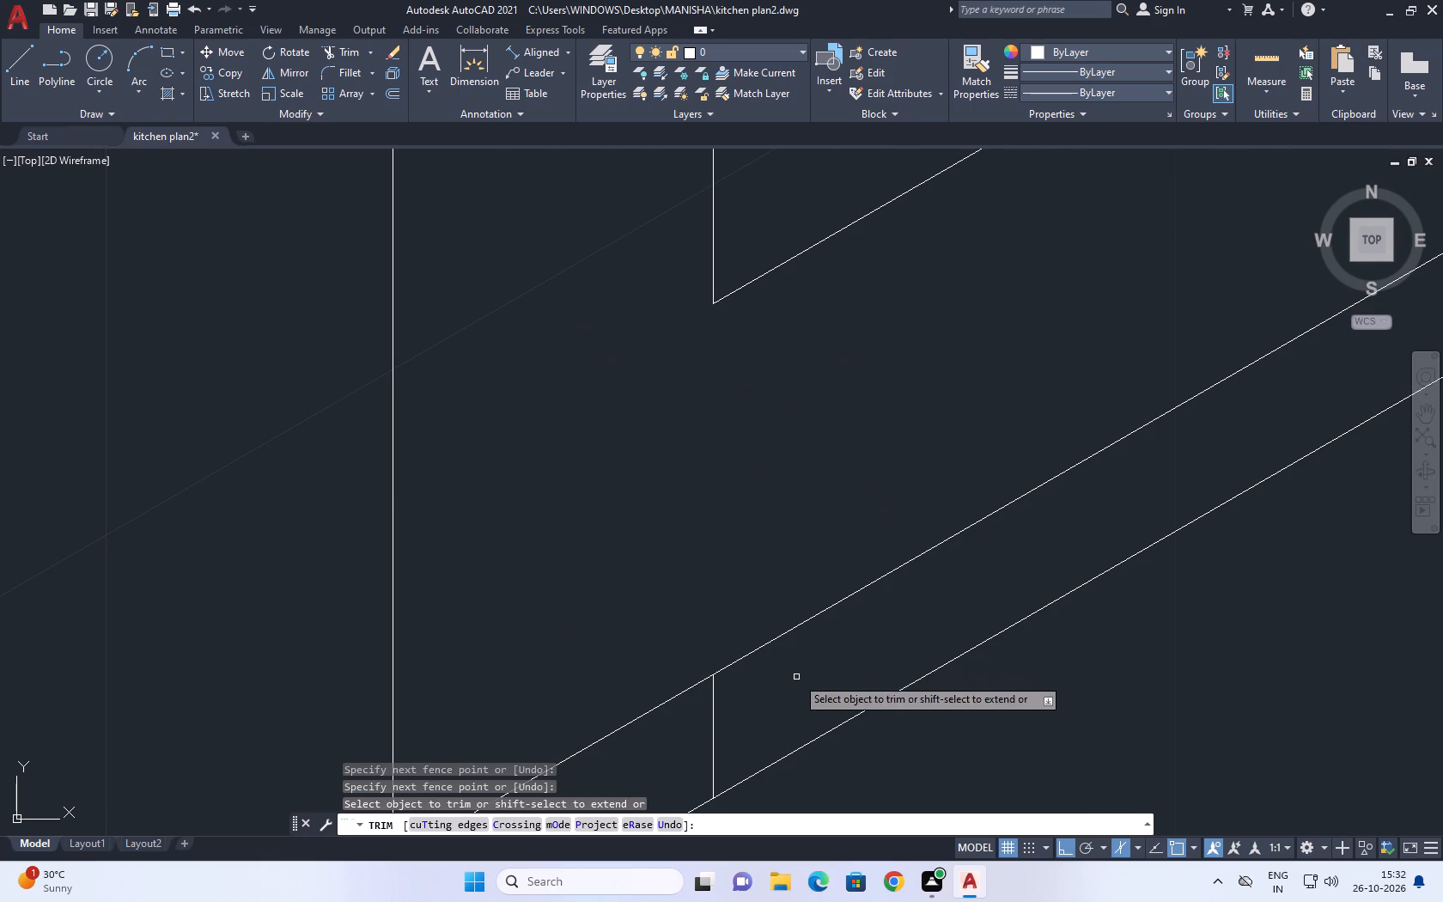
left_click(778, 695)
left_click(708, 722)
Trim the frame lines on the outer side of the first divider at the bottom edge into a clean panel corner.
scroll(739, 680, "down", 6)
middle_click_drag(824, 562, 695, 625)
scroll(695, 632, "down", 1)
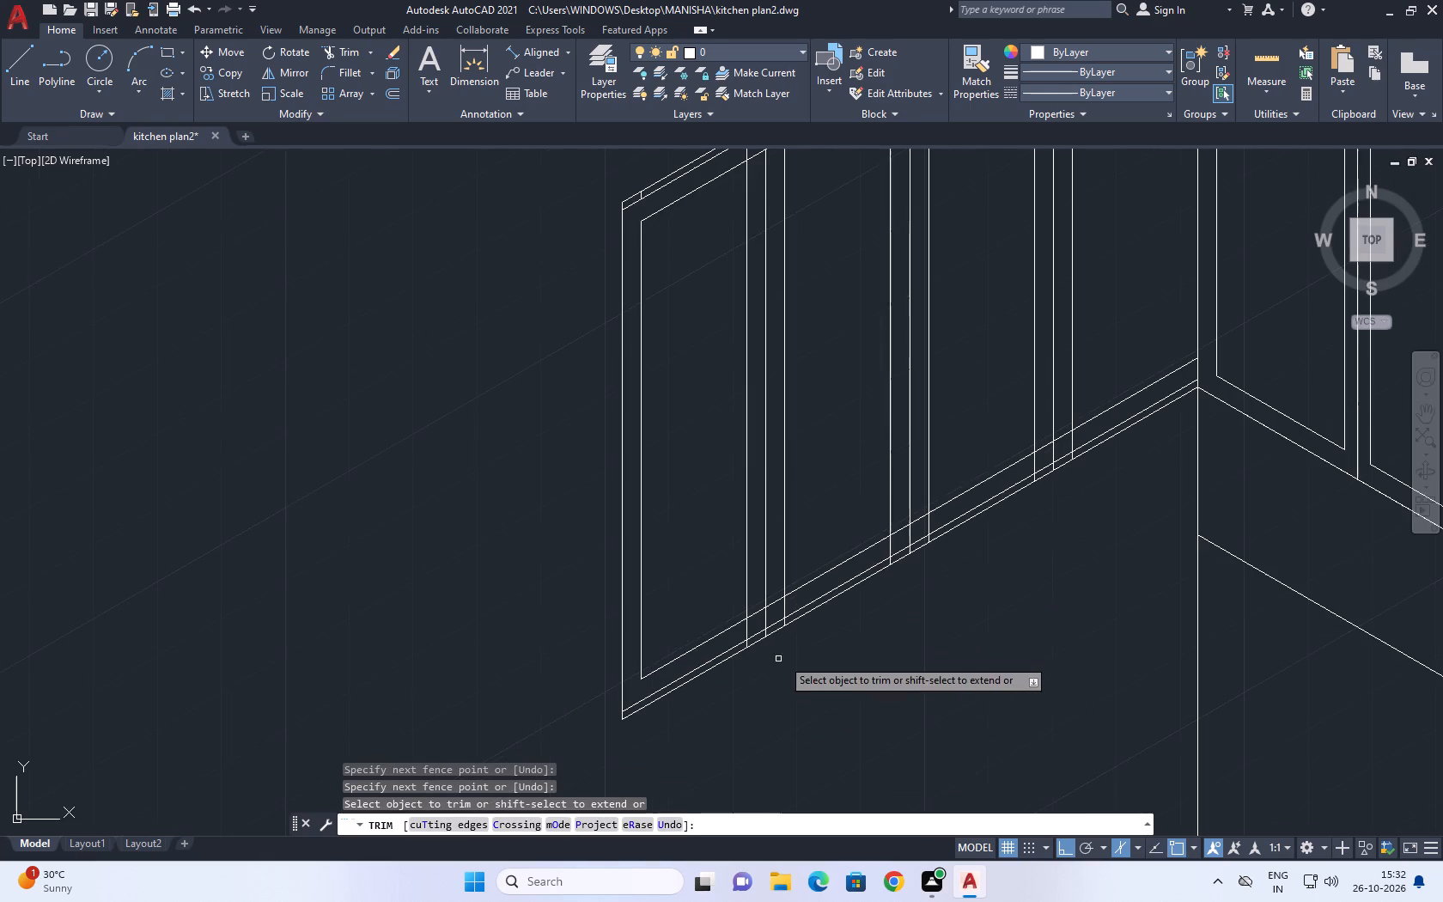
scroll(752, 648, "up", 3)
left_click(770, 574)
left_click(678, 613)
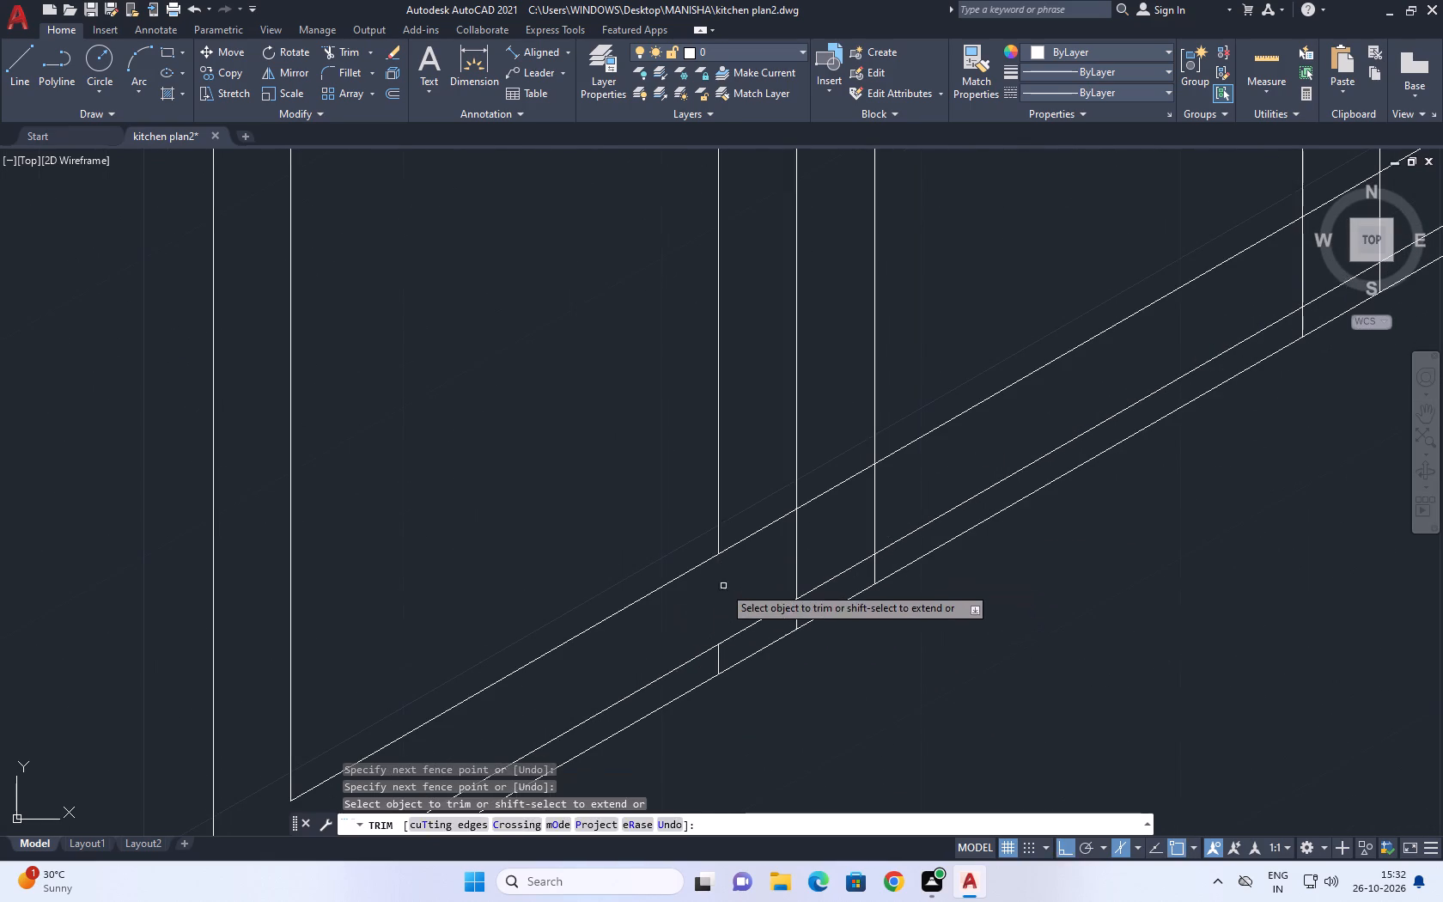
left_click(730, 577)
left_click(770, 492)
scroll(761, 702, "up", 2)
left_click(693, 574)
left_click(625, 619)
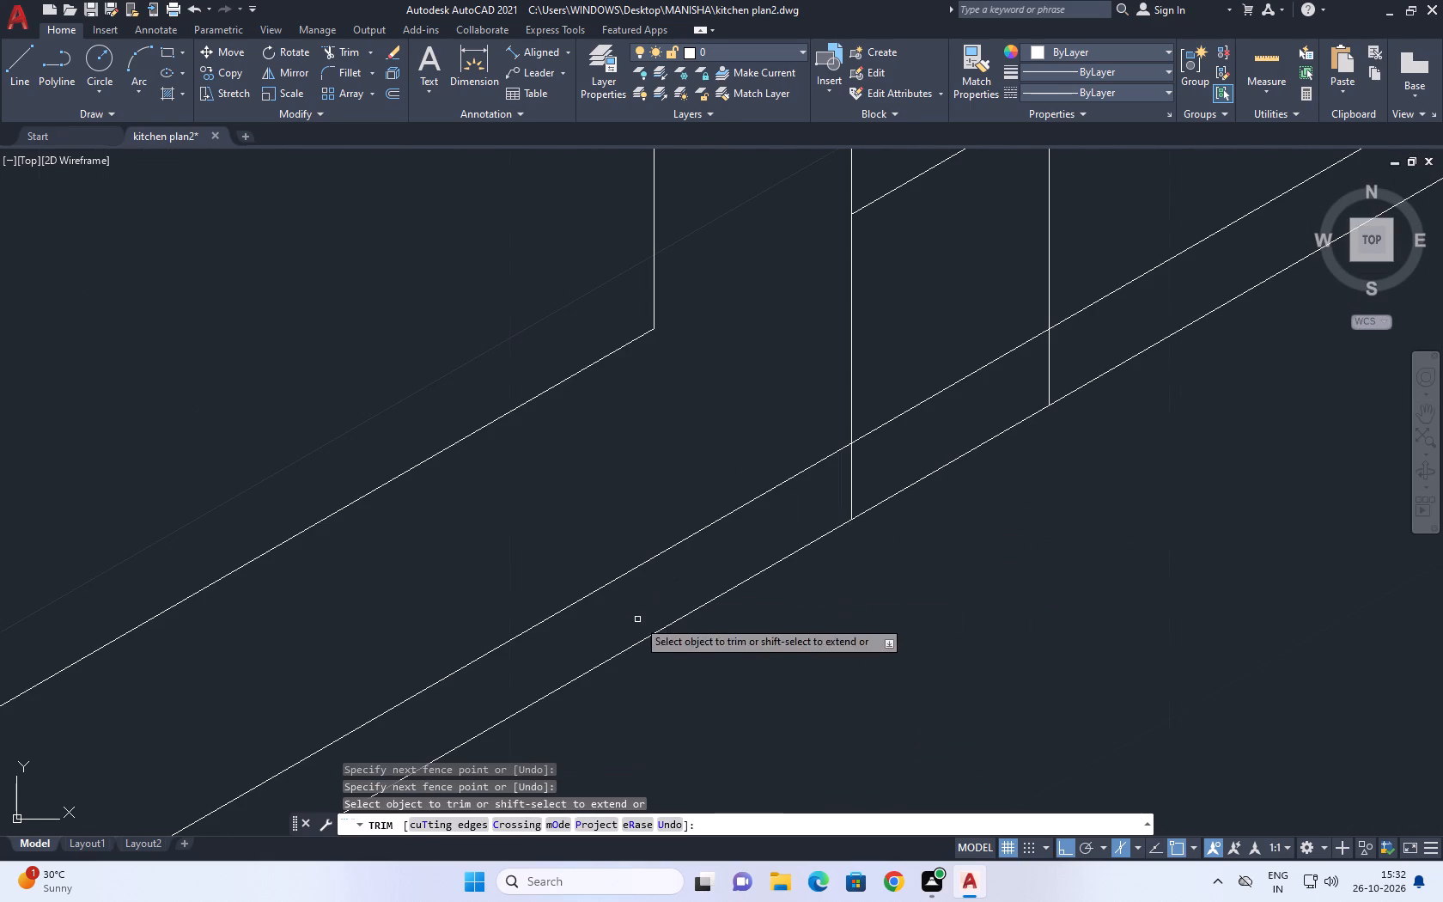
Trim the frame lines on the inner side of the first divider at the bottom edge into a clean panel corner.
middle_click_drag(733, 550, 614, 697)
left_click_drag(947, 515, 921, 528)
left_click(892, 547)
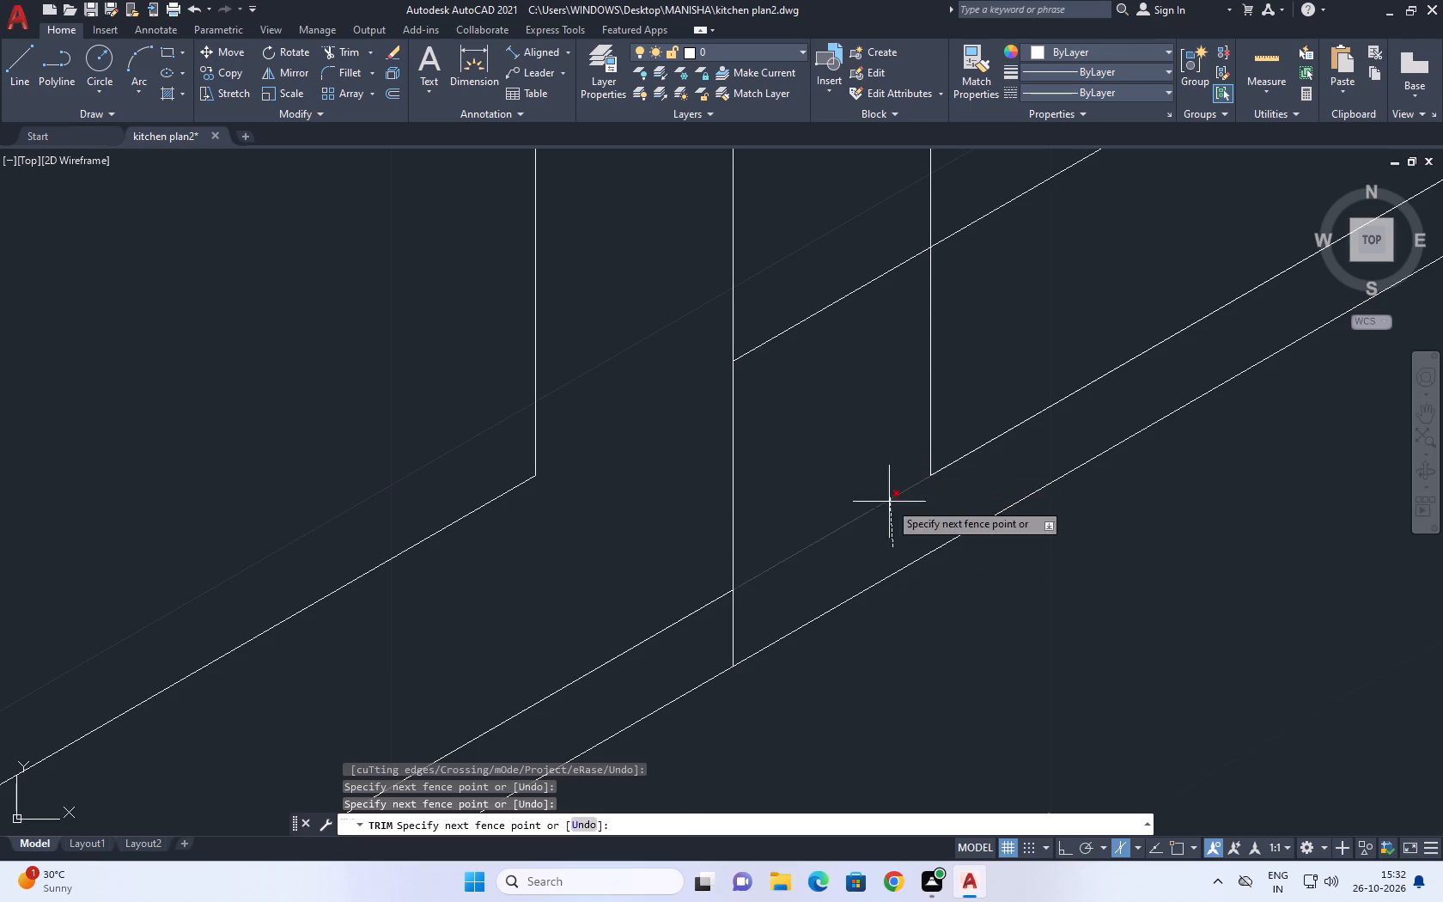
left_click(887, 545)
middle_click_drag(920, 382, 898, 601)
left_click_drag(947, 545, 937, 548)
left_click(820, 440)
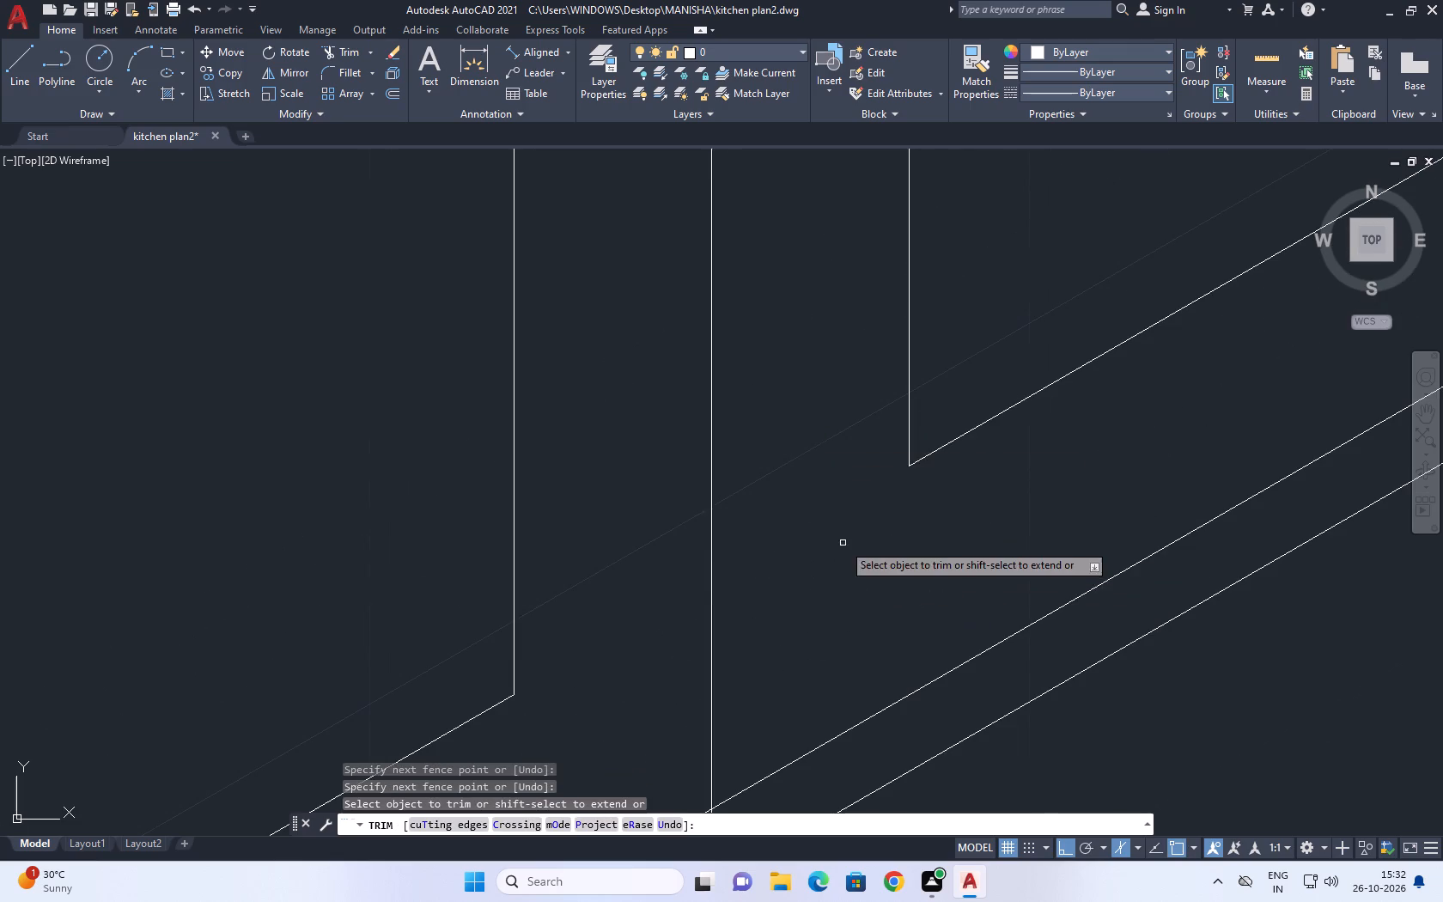
Trim the frame lines on the outer side of the middle divider at the bottom edge, including the leftover stub.
scroll(845, 548, "down", 11)
scroll(854, 498, "up", 3)
scroll(1003, 432, "up", 3)
middle_click_drag(1007, 429, 757, 658)
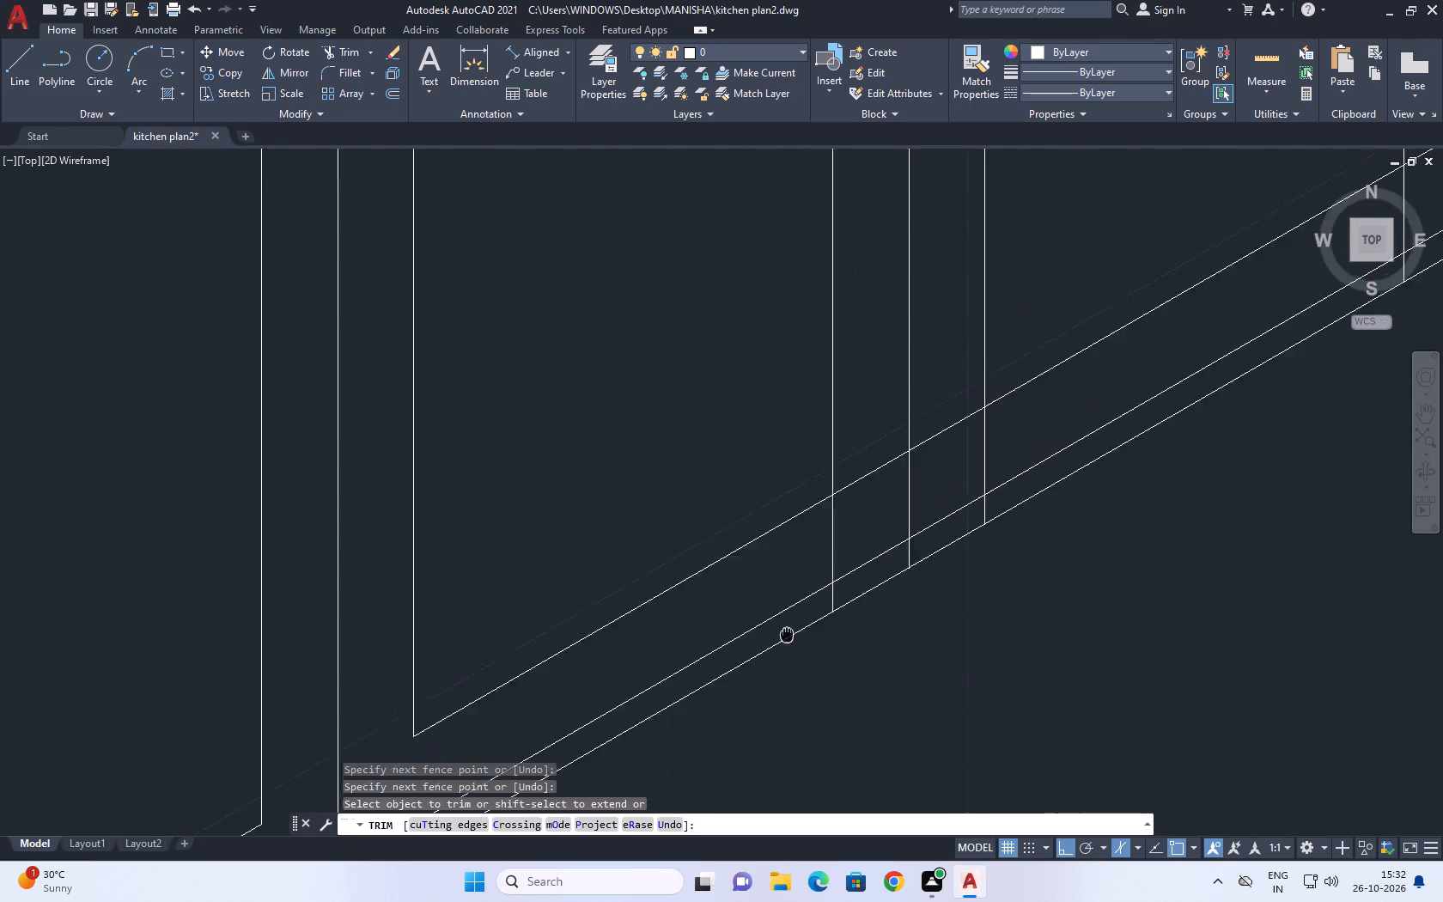
middle_click_drag(757, 658, 689, 726)
scroll(719, 685, "up", 3)
left_click(604, 661)
left_click(793, 309)
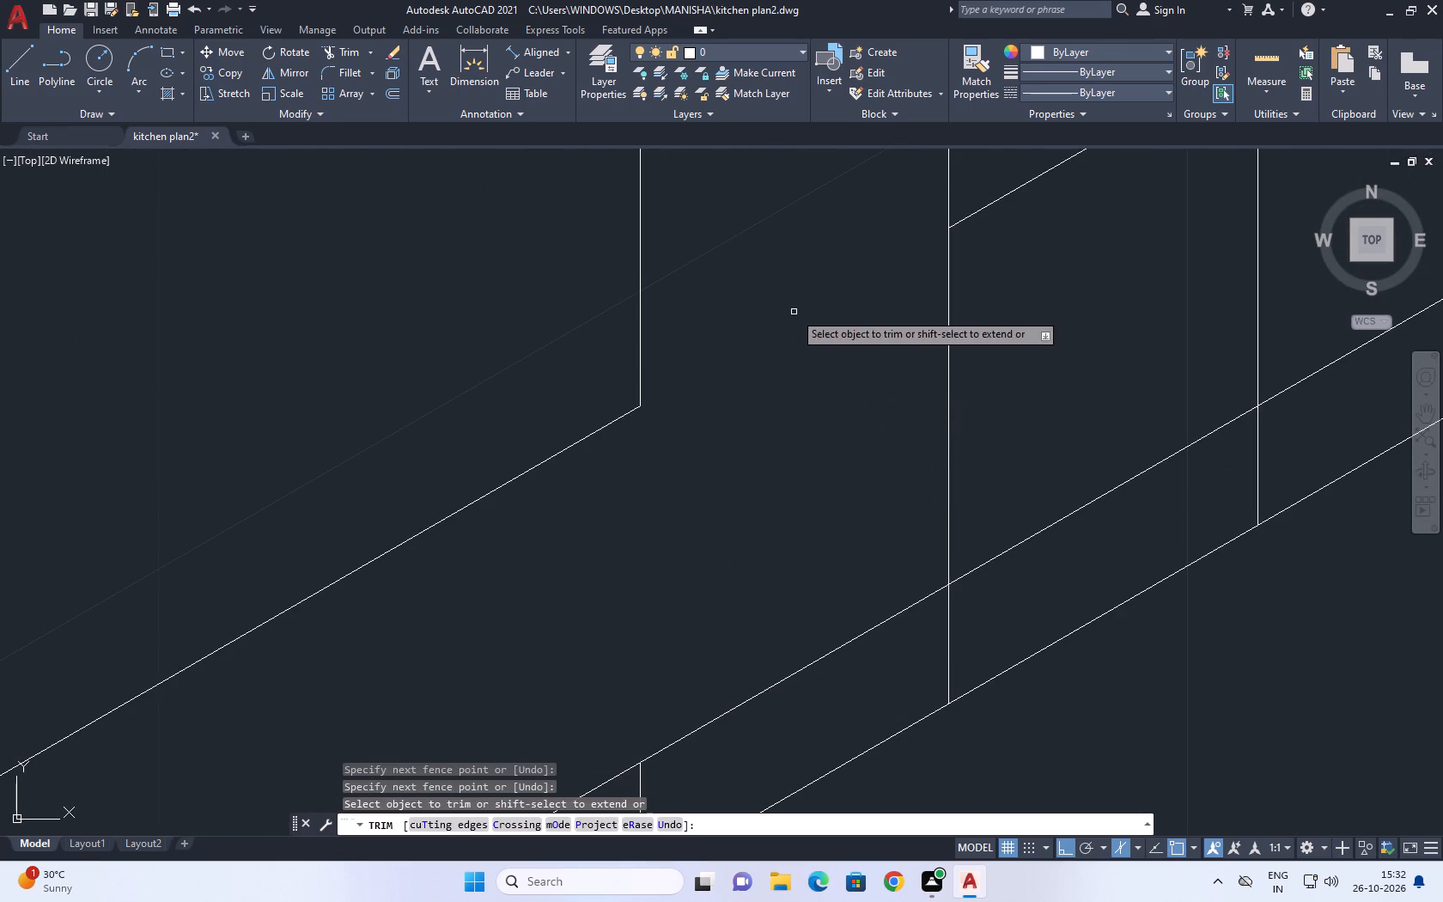
scroll(916, 483, "down", 4)
scroll(904, 524, "up", 4)
left_click_drag(705, 676, 719, 676)
left_click(795, 637)
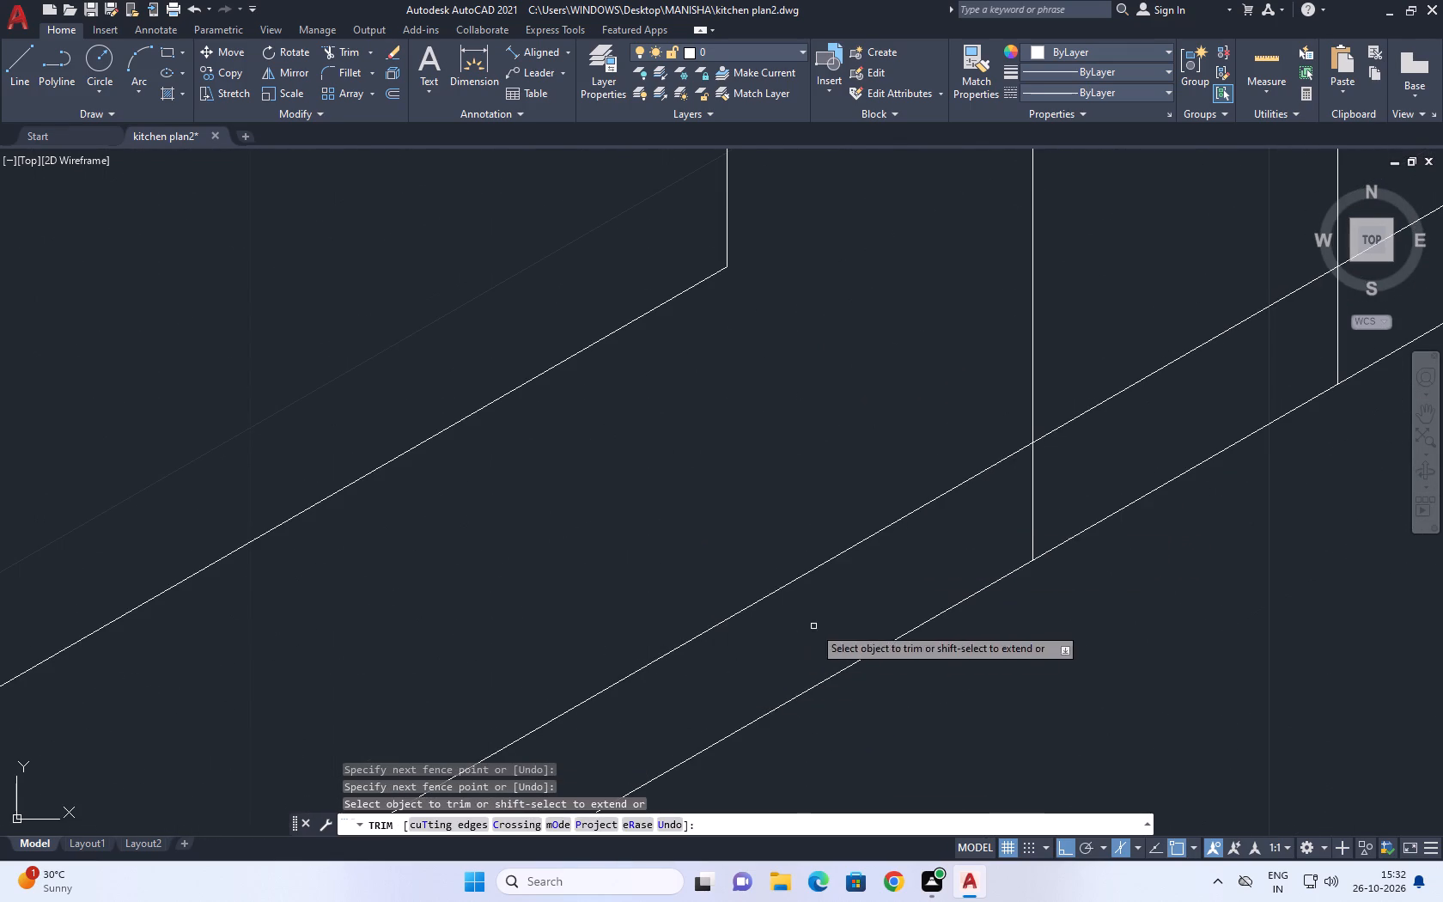
Trim the frame lines on the inner side of the middle divider at the bottom edge, including the leftover stub.
middle_click_drag(910, 503, 709, 759)
left_click(1167, 379)
left_click(1052, 422)
middle_click_drag(1094, 535, 898, 672)
scroll(891, 679, "down", 2)
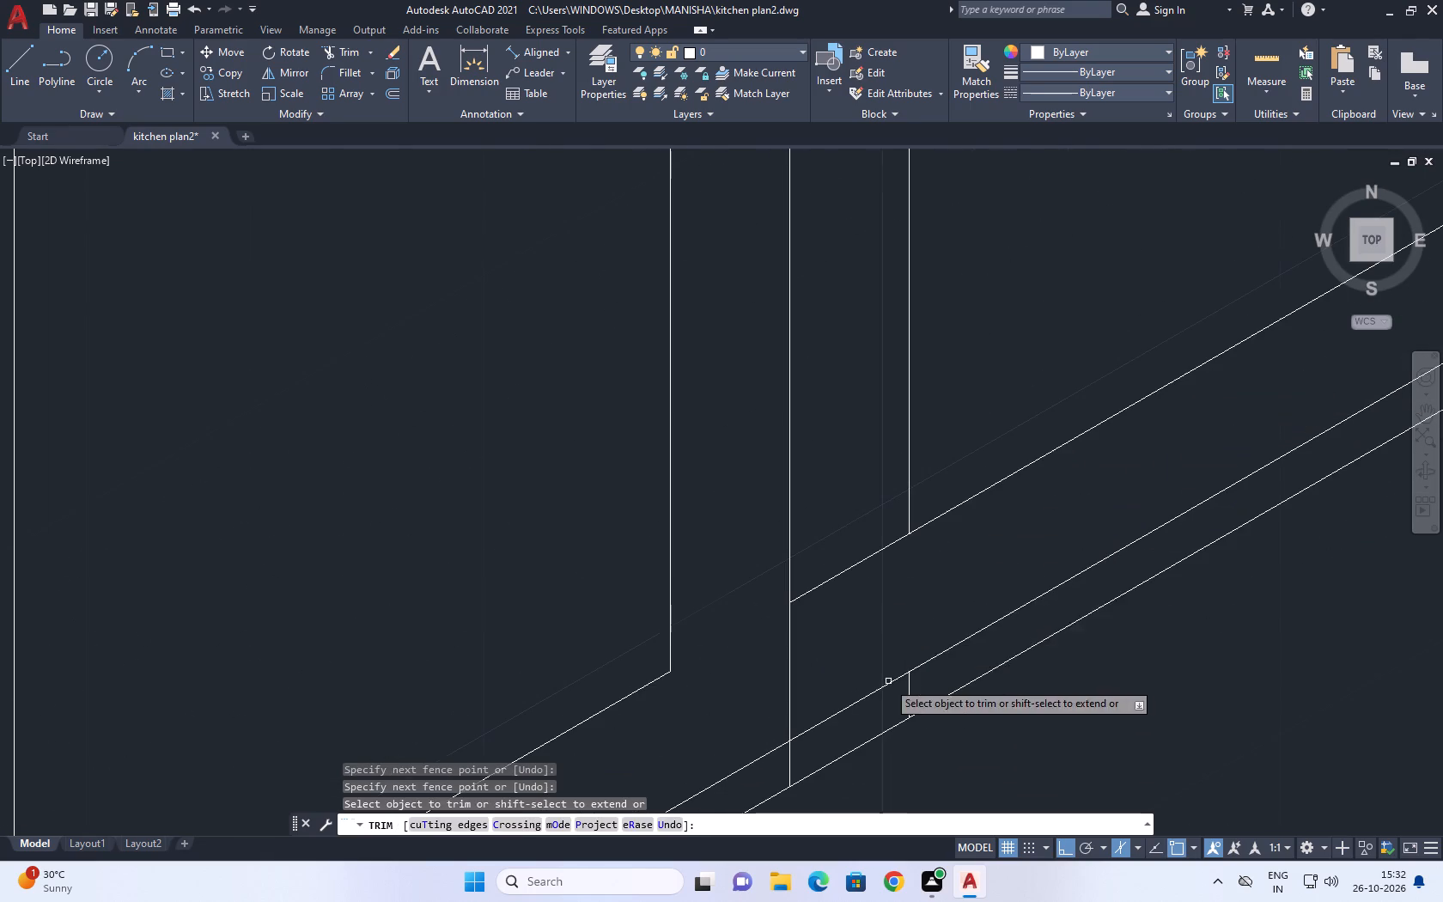
left_click(853, 548)
left_click(853, 586)
scroll(905, 728, "up", 2)
left_click_drag(948, 633, 941, 637)
left_click(855, 689)
scroll(943, 610, "down", 5)
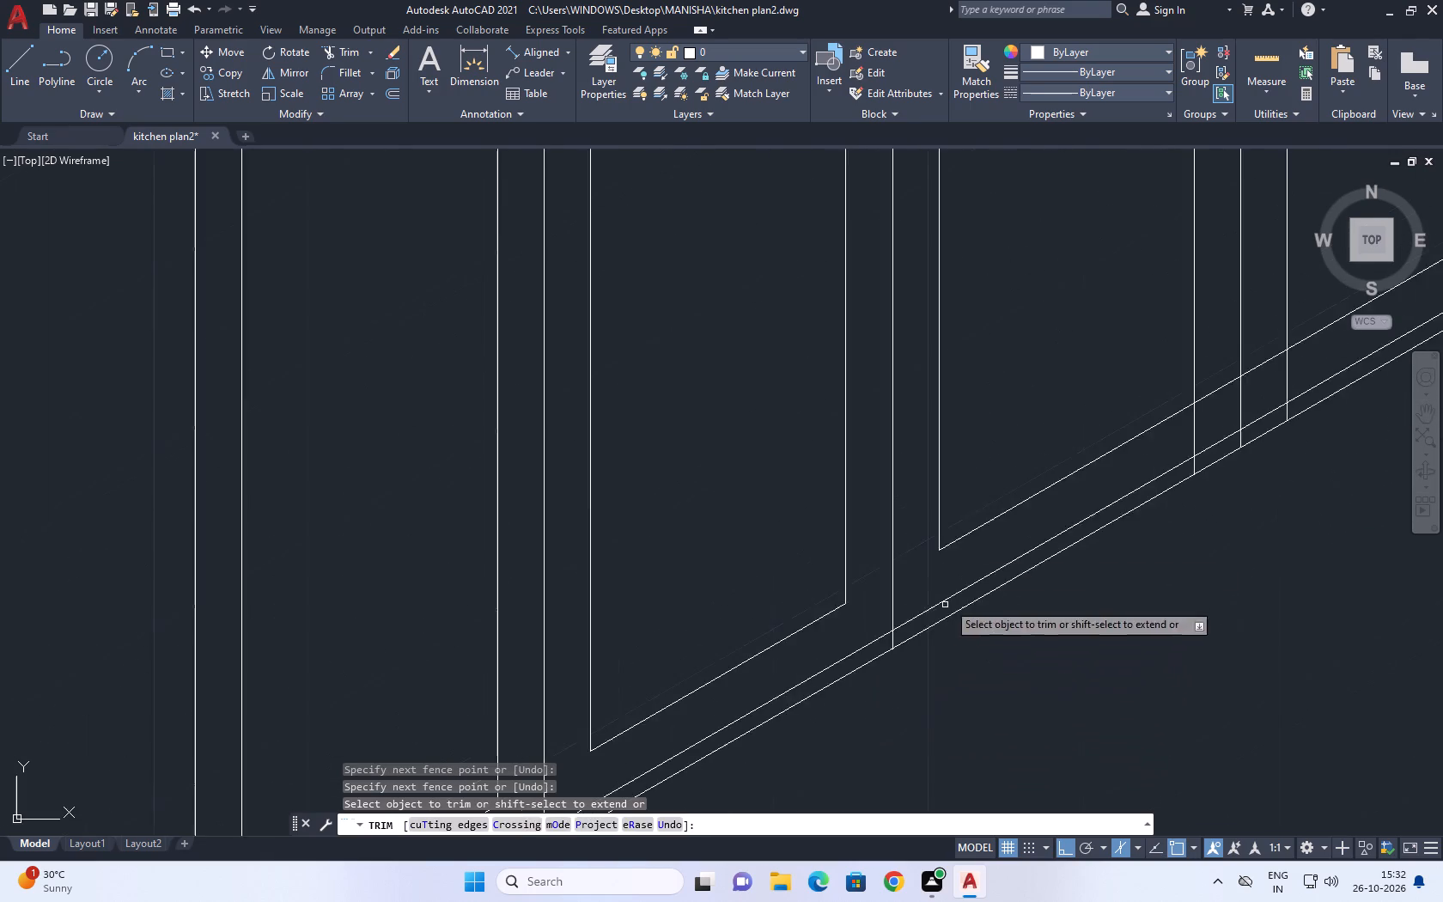
Trim the frame lines and stubs on both sides of the first divider at the top edge into clean panel corners.
scroll(965, 580, "down", 7)
middle_click_drag(950, 471, 881, 578)
scroll(853, 472, "up", 6)
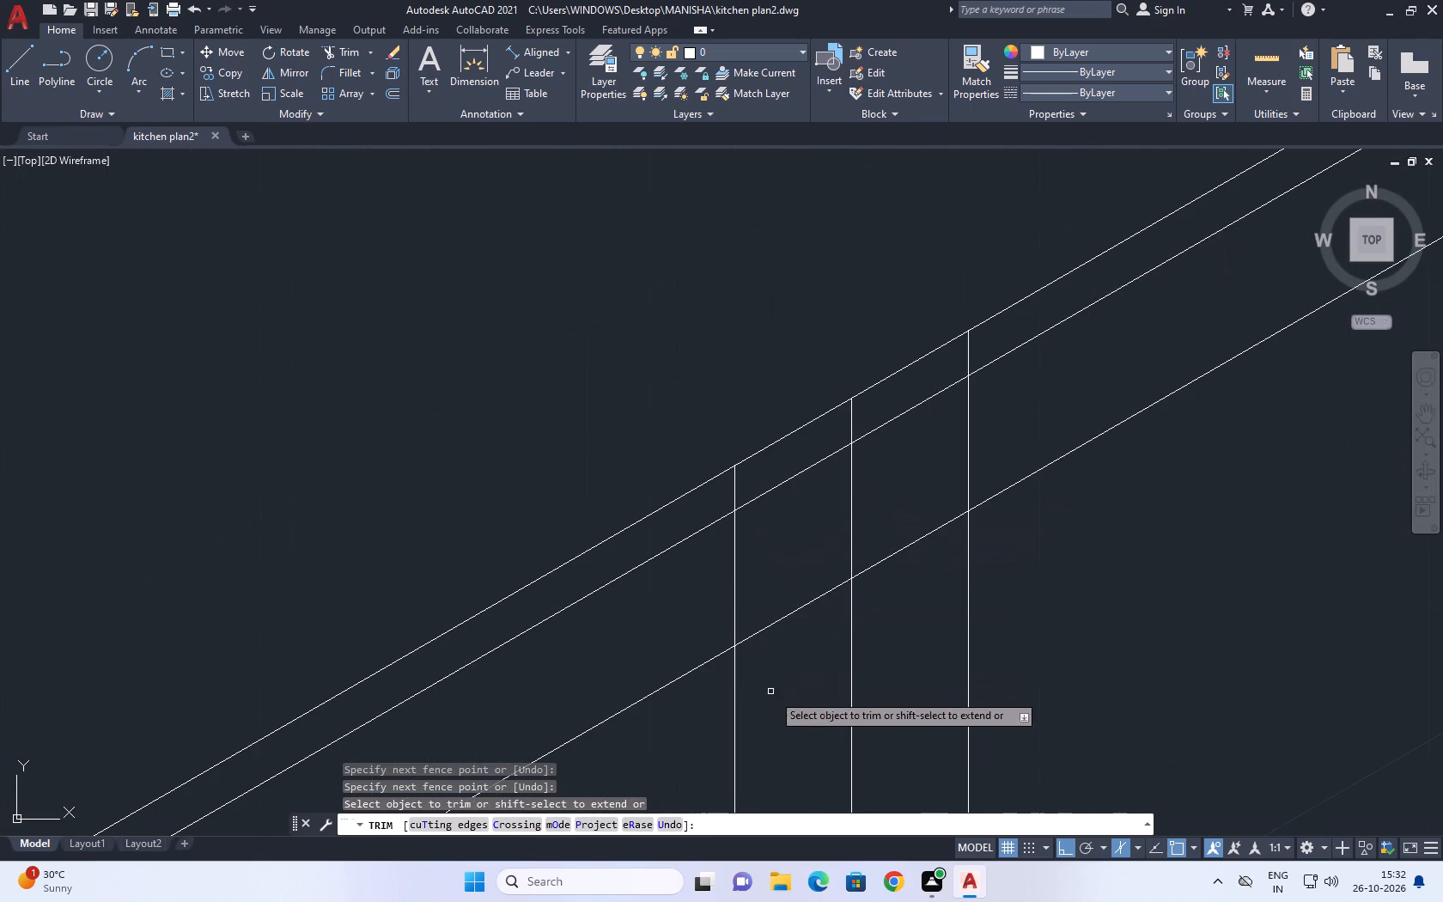
left_click_drag(787, 698, 791, 678)
left_click(697, 580)
left_click(787, 660)
left_click_drag(908, 554, 909, 539)
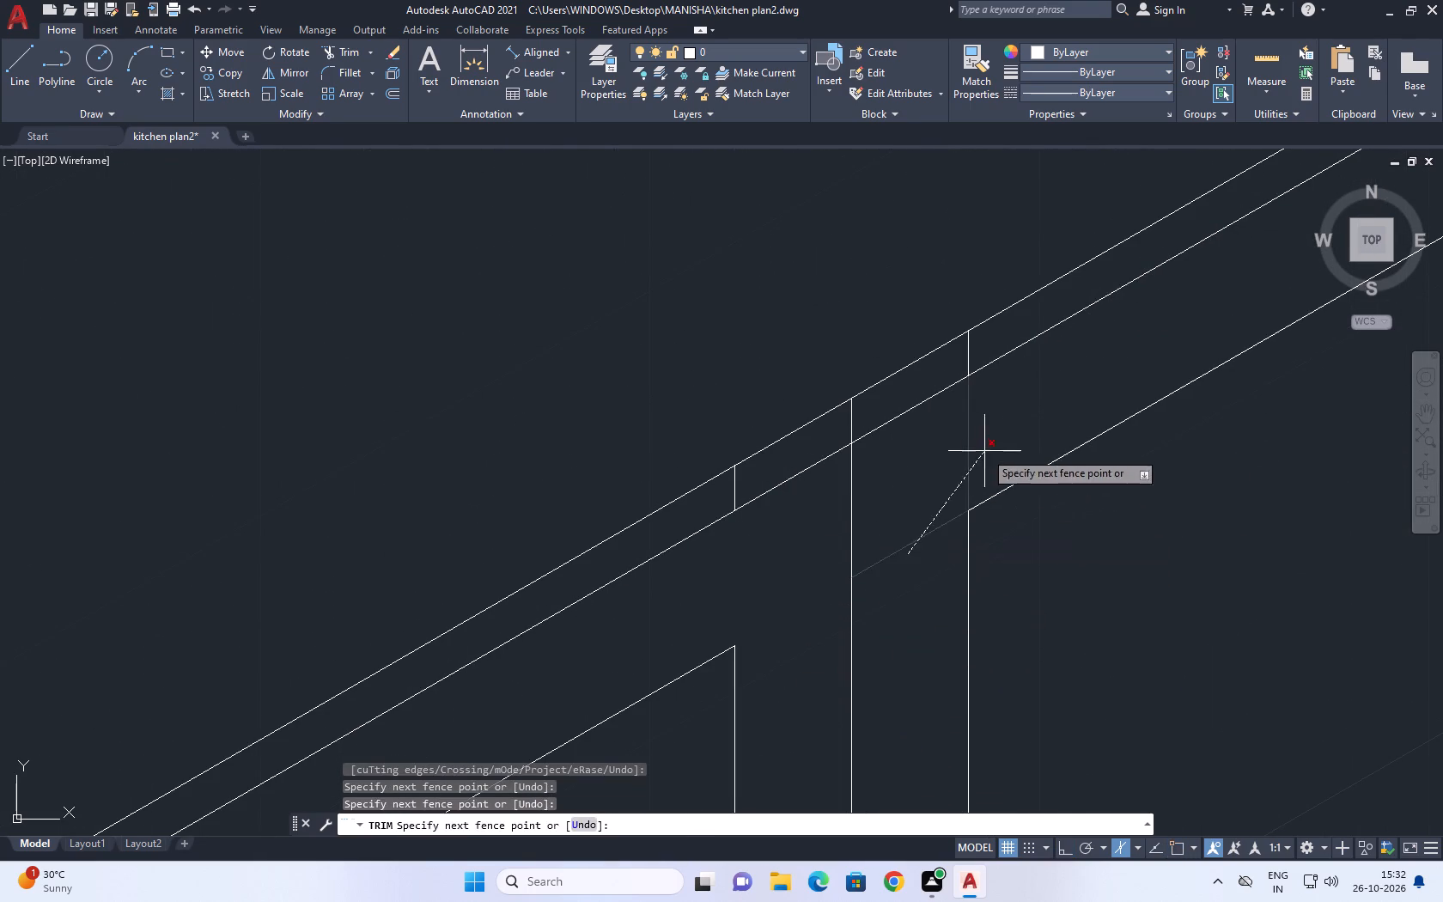
left_click(984, 451)
left_click(987, 333)
left_click(945, 362)
left_click(799, 448)
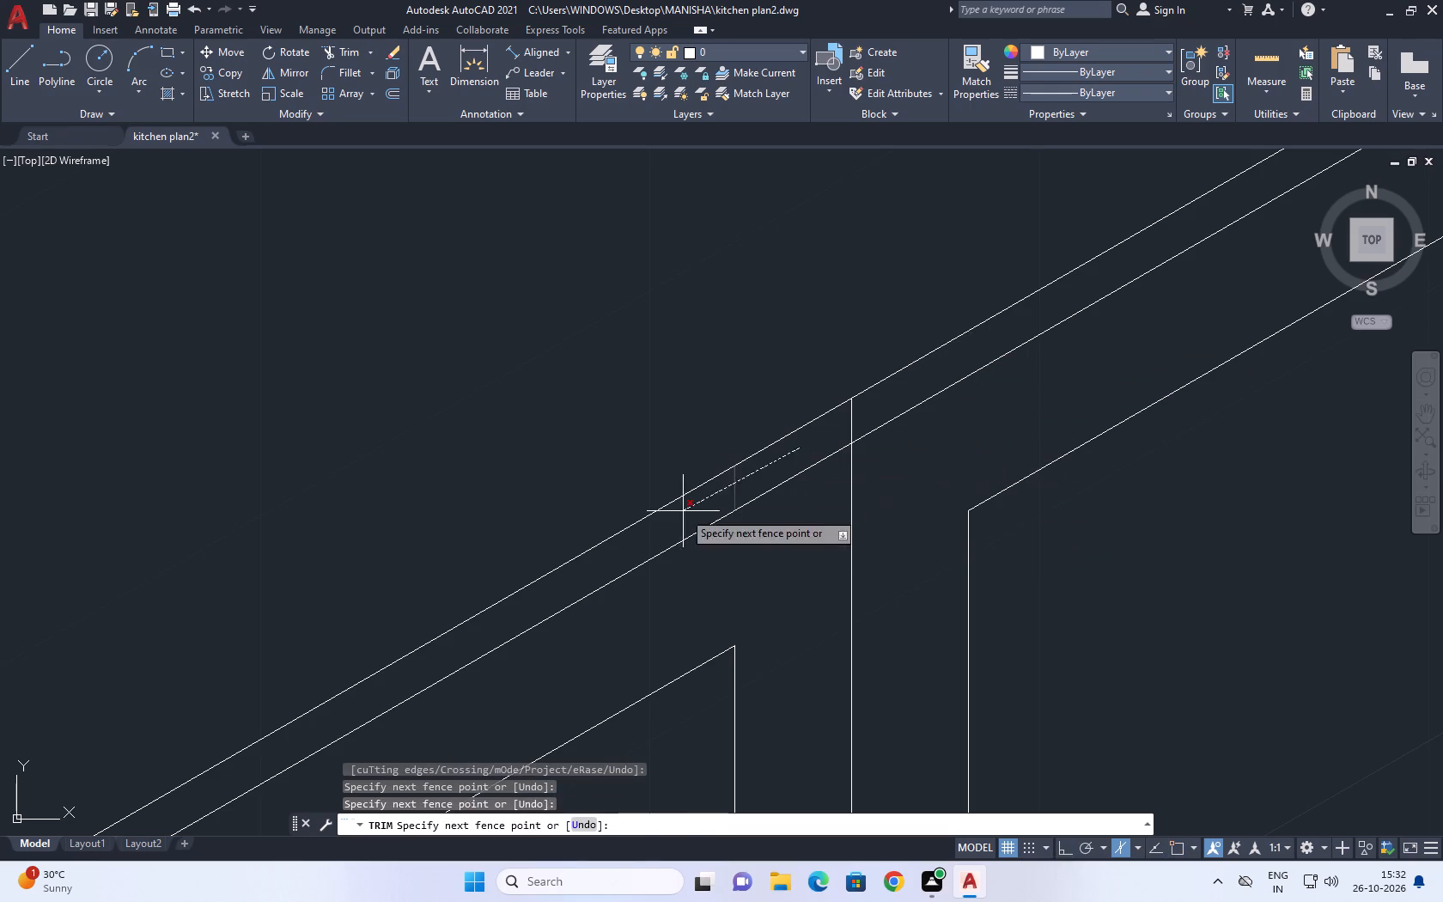
left_click(683, 511)
Trim the leftover frame-line stub between the double top edge lines at the cabinets' outer end.
scroll(844, 491, "down", 5)
scroll(782, 519, "up", 5)
left_click(807, 571)
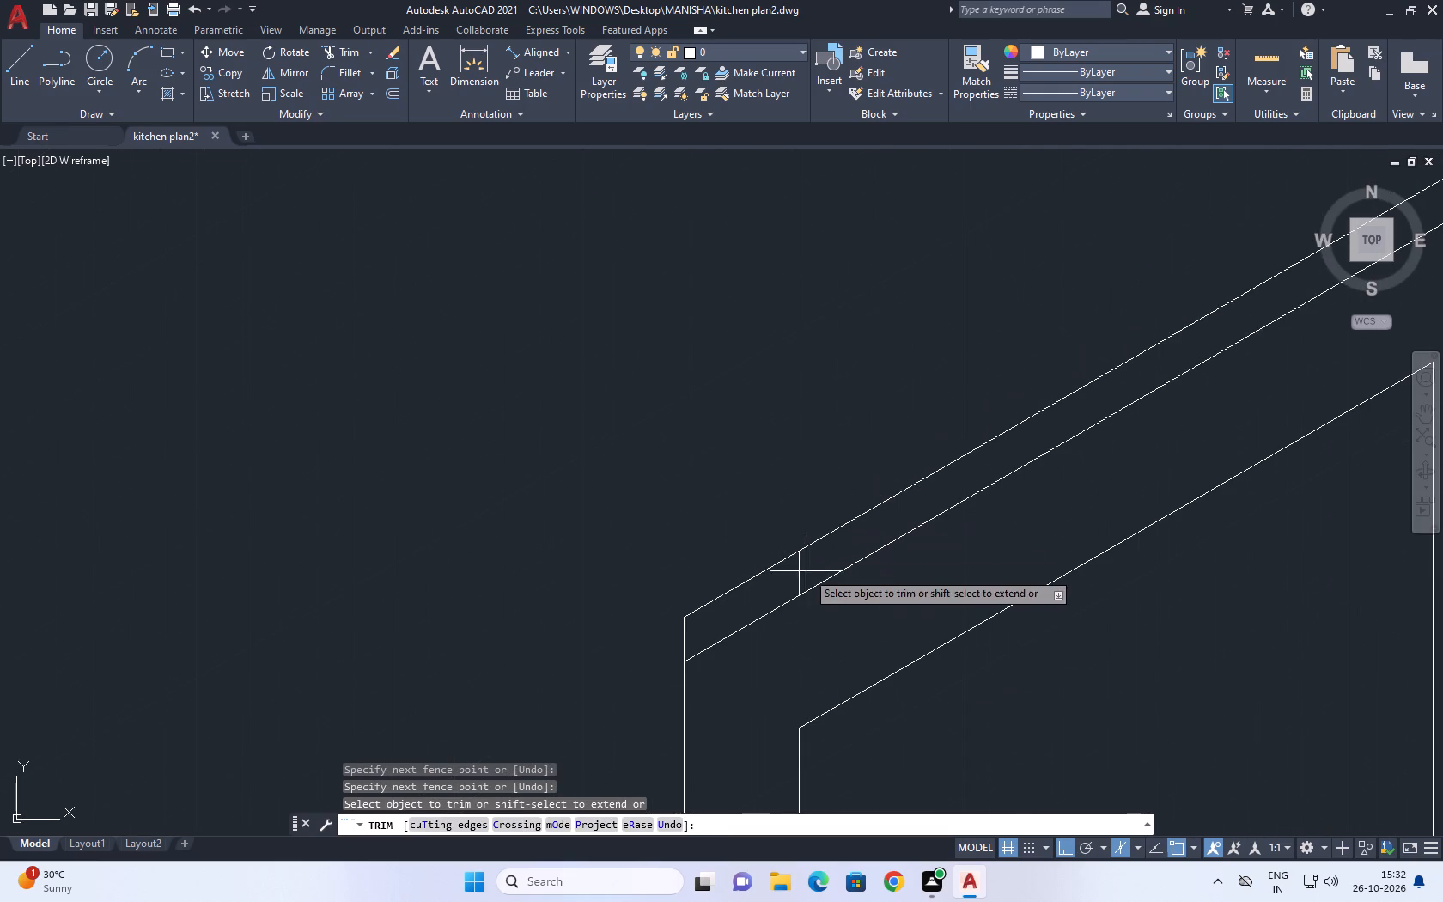
left_click(780, 582)
Trim the frame lines and stubs on both sides of the middle divider at the top edge into clean panel corners.
scroll(752, 575, "down", 5)
middle_click_drag(931, 486, 759, 616)
scroll(806, 608, "up", 3)
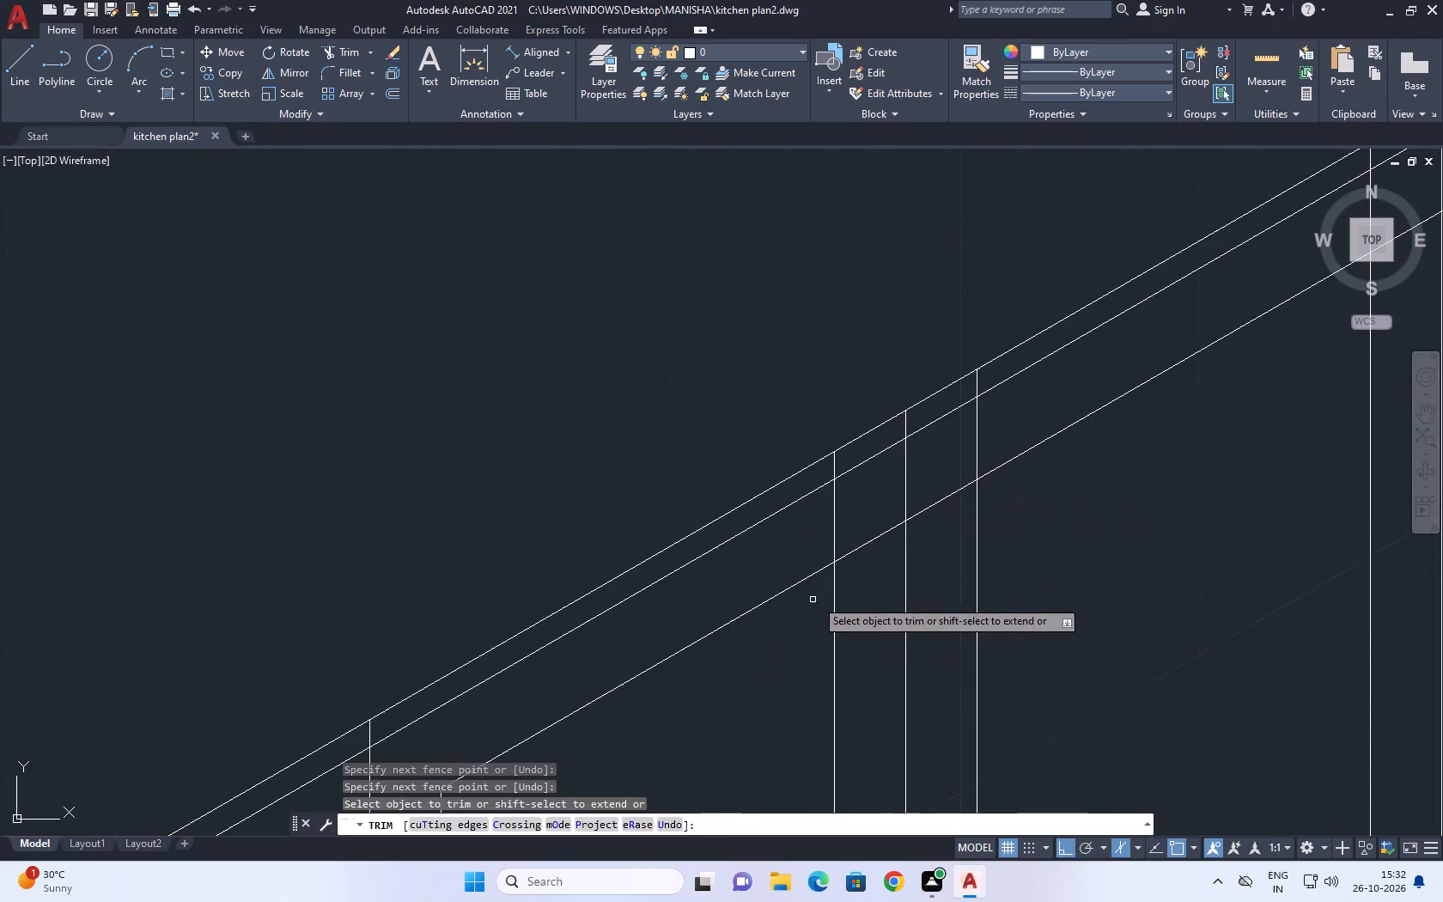
scroll(849, 498, "up", 2)
left_click(931, 629)
left_click(787, 527)
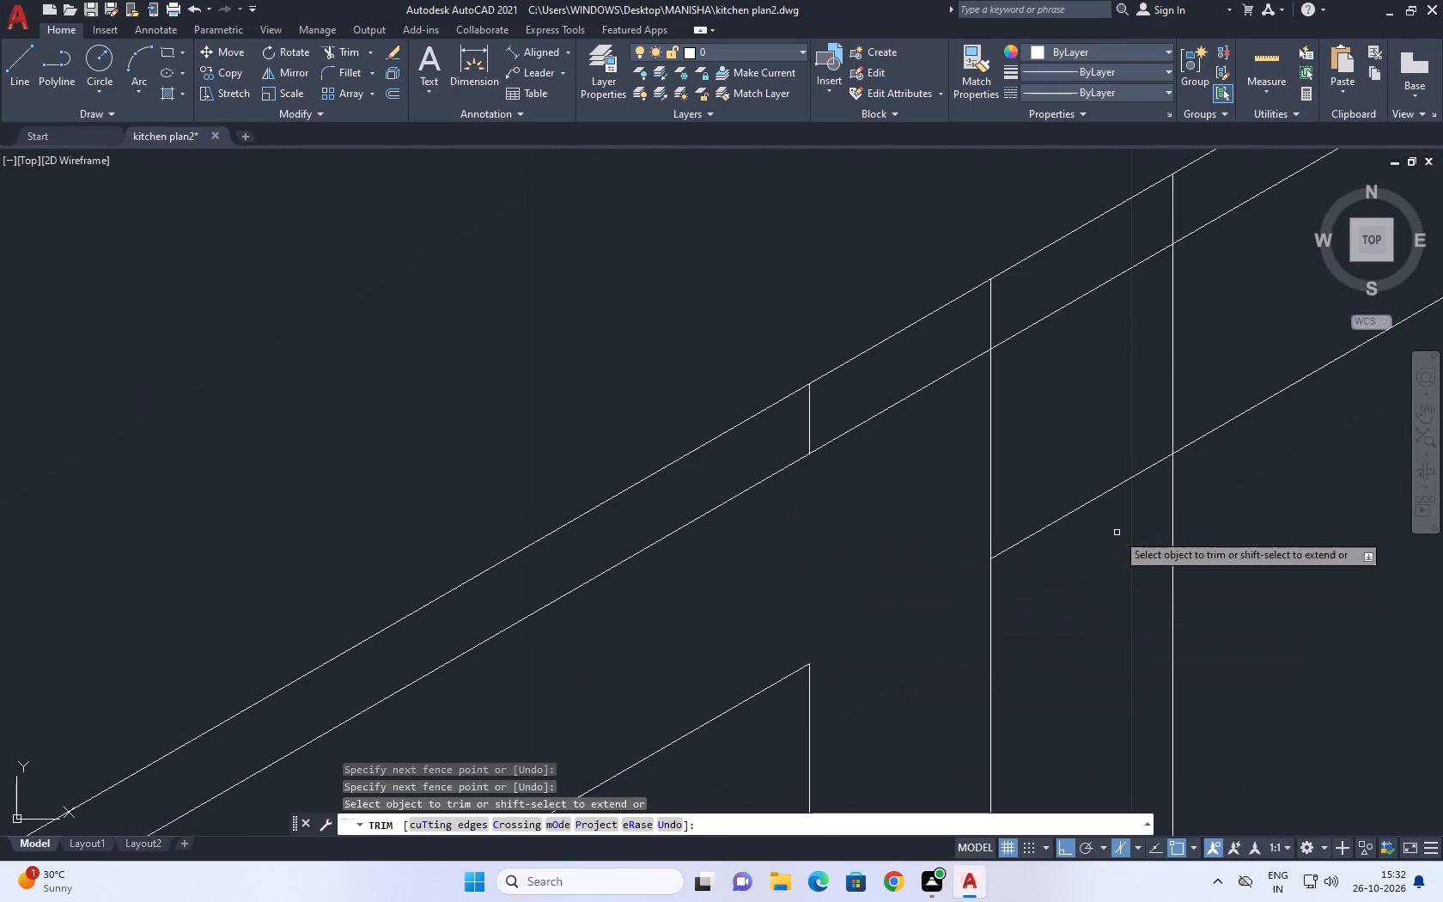
middle_click_drag(1072, 544, 948, 751)
left_click(949, 726)
left_click_drag(1015, 568, 1027, 569)
left_click(1049, 543)
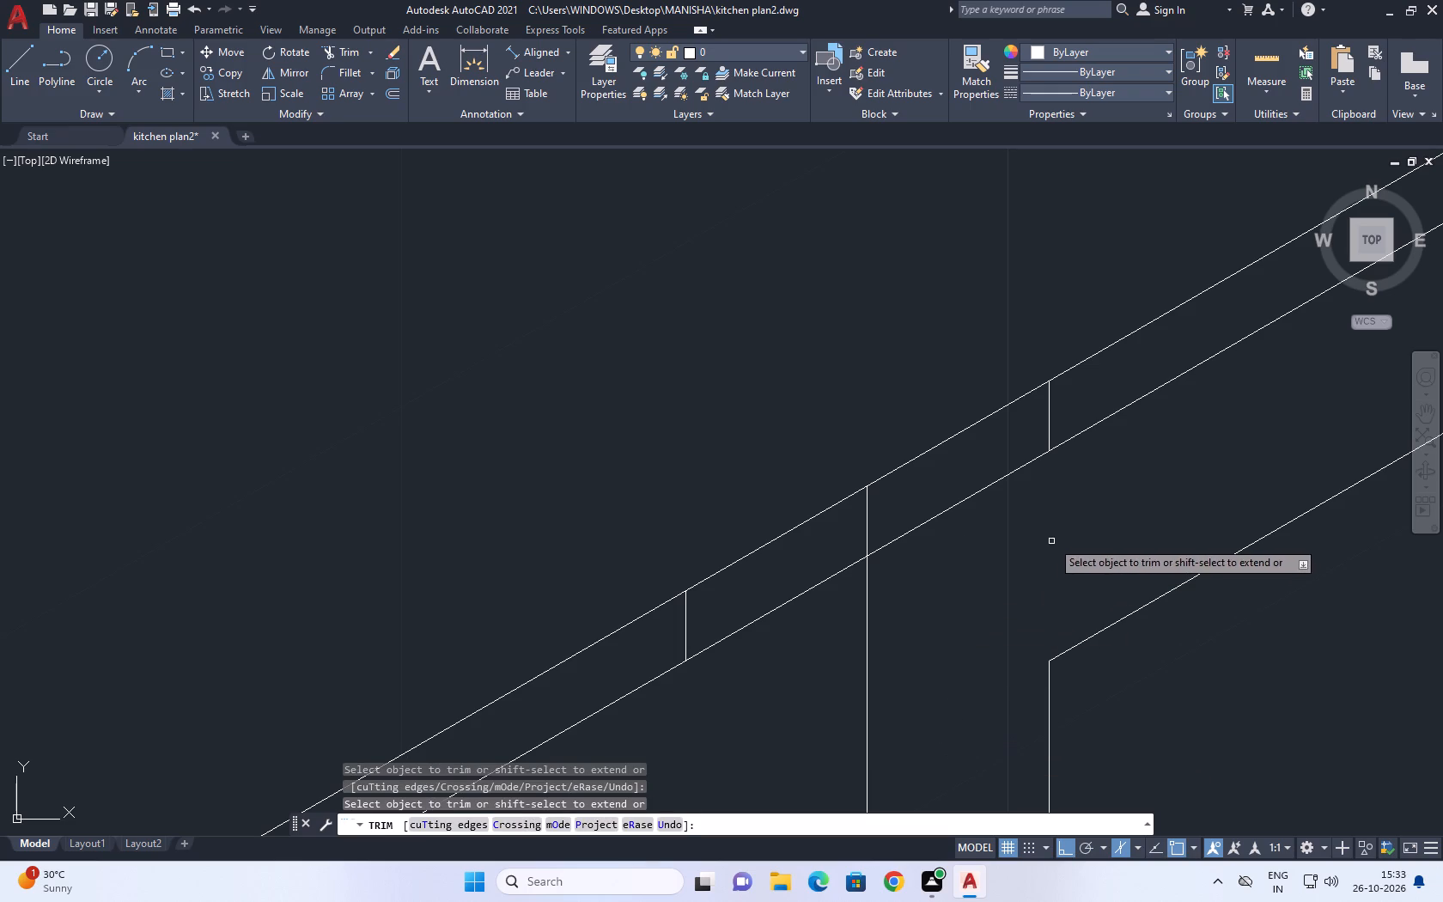
left_click_drag(1066, 402, 1055, 408)
left_click(1034, 422)
left_click(680, 628)
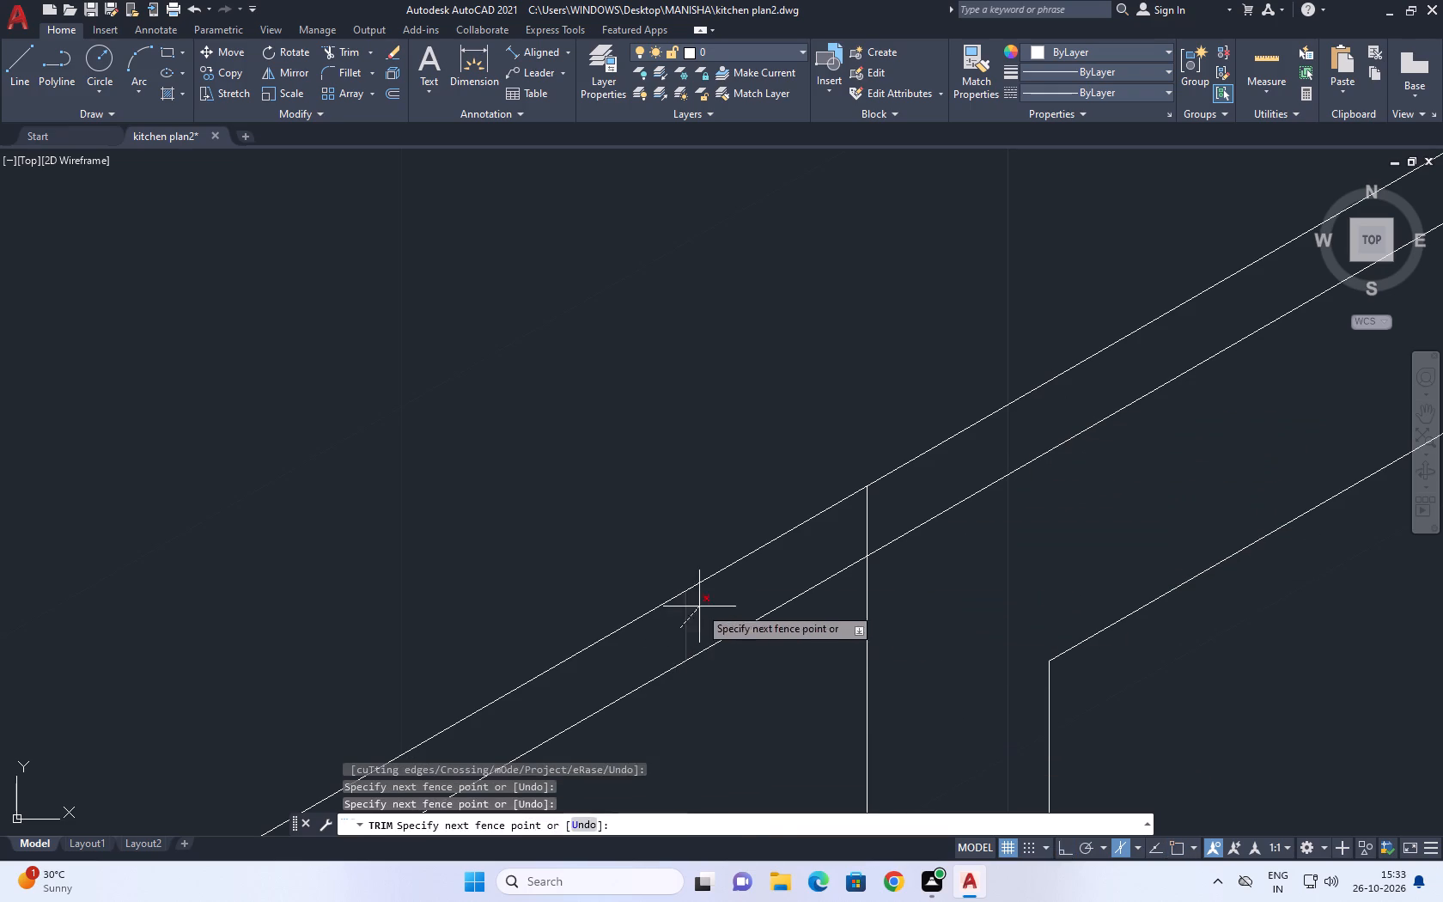
left_click(699, 606)
Trim the crossing frame lines on the outer side of the third divider at the top edge.
scroll(707, 599, "down", 4)
middle_click_drag(865, 566, 835, 600)
scroll(910, 553, "up", 4)
left_click_drag(883, 566, 874, 558)
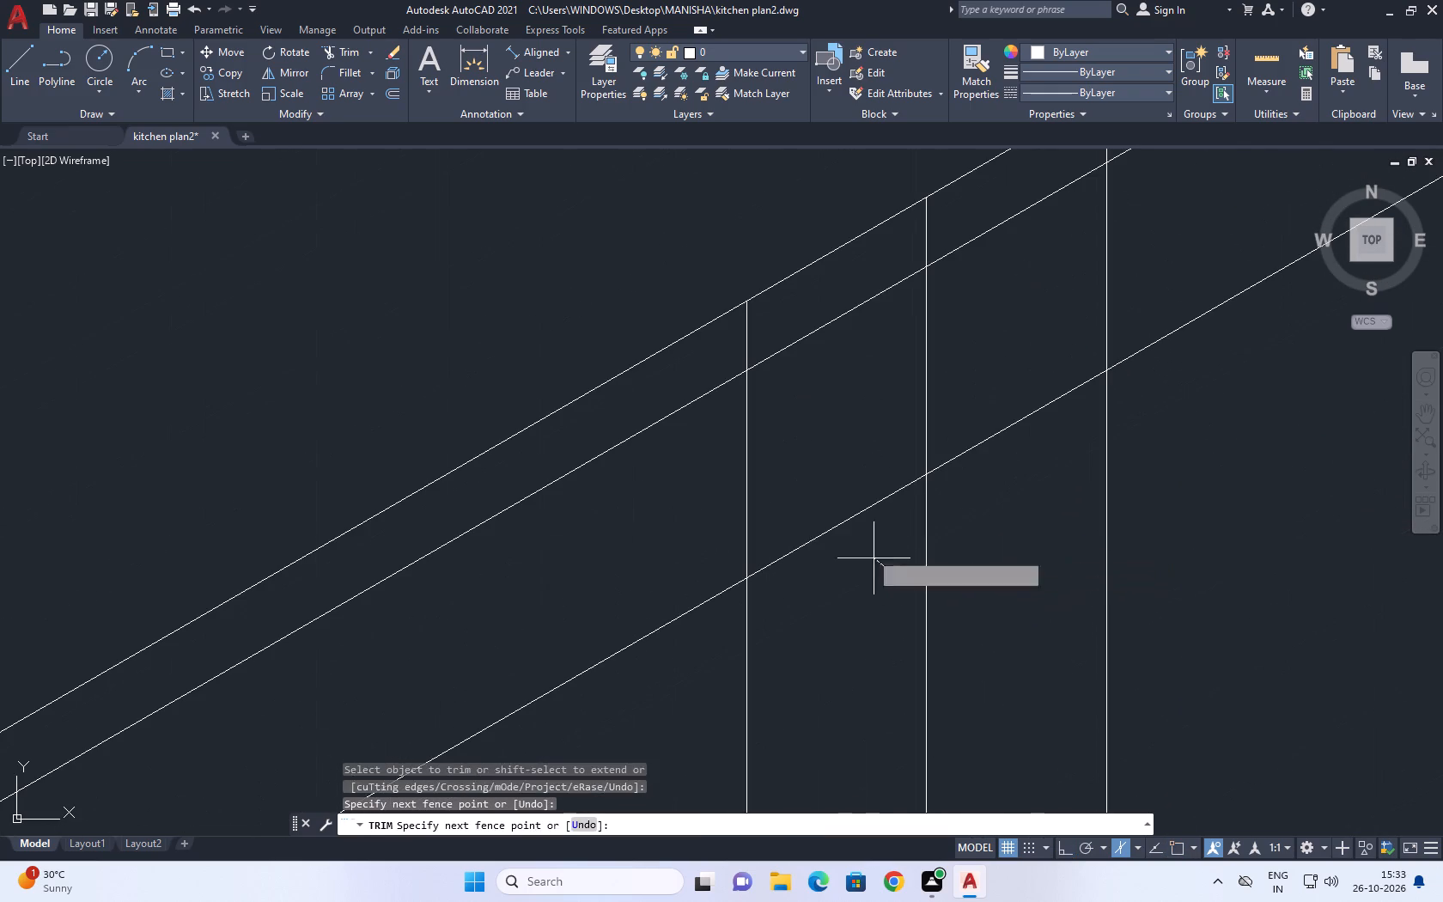
left_click(730, 483)
Trim the inner side of the third divider at the top edge, including the leftover stubs on both sides.
middle_click_drag(761, 500, 599, 695)
scroll(745, 546, "up", 1)
scroll(980, 568, "down", 2)
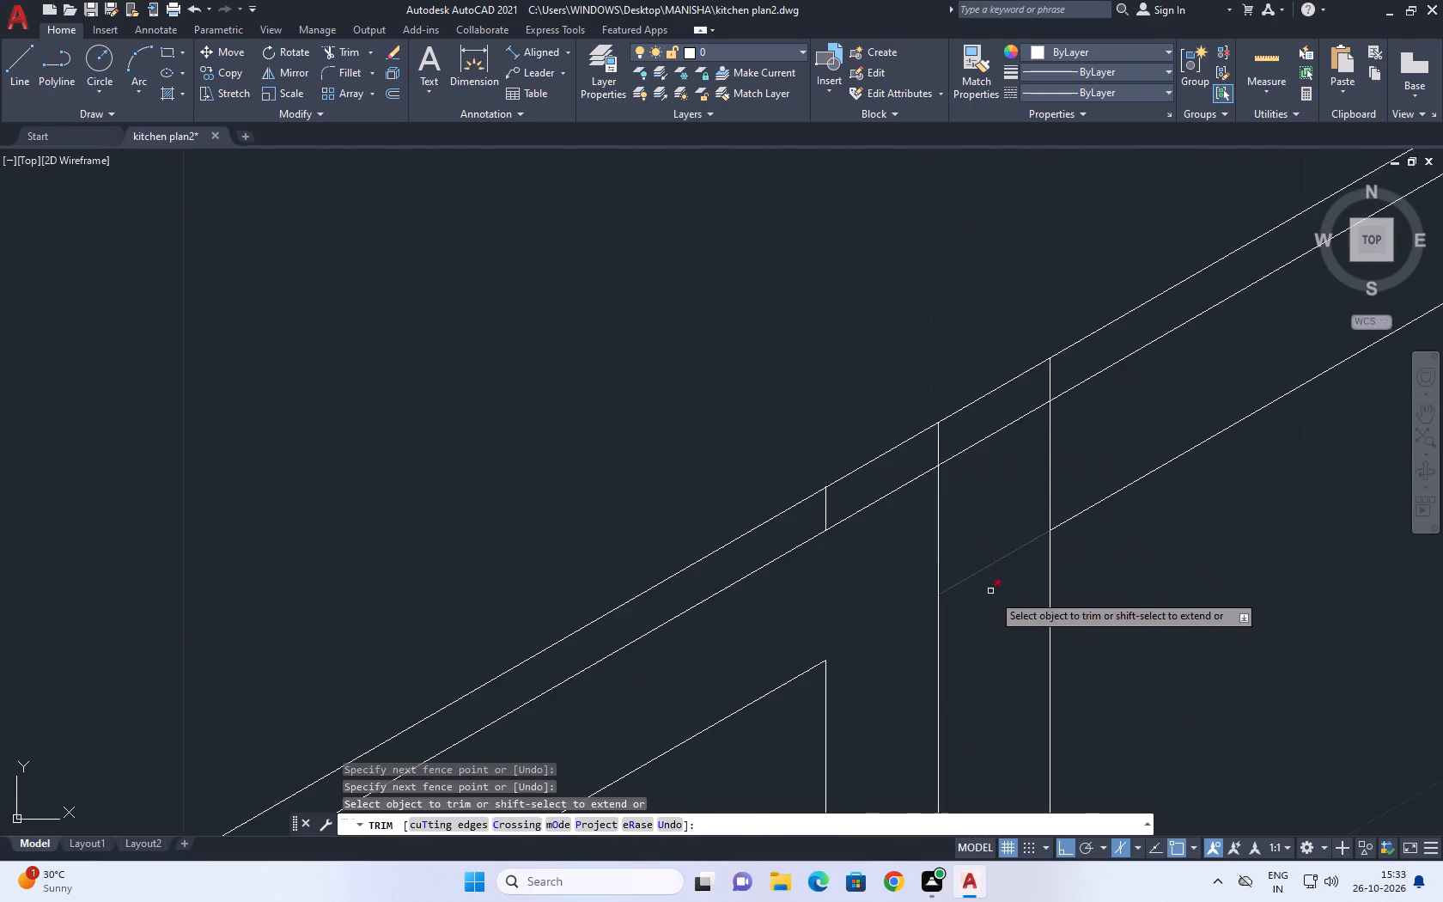
scroll(994, 598, "up", 2)
left_click_drag(989, 554, 990, 532)
left_click_drag(1142, 395, 1131, 397)
left_click(946, 551)
scroll(936, 472, "down", 5)
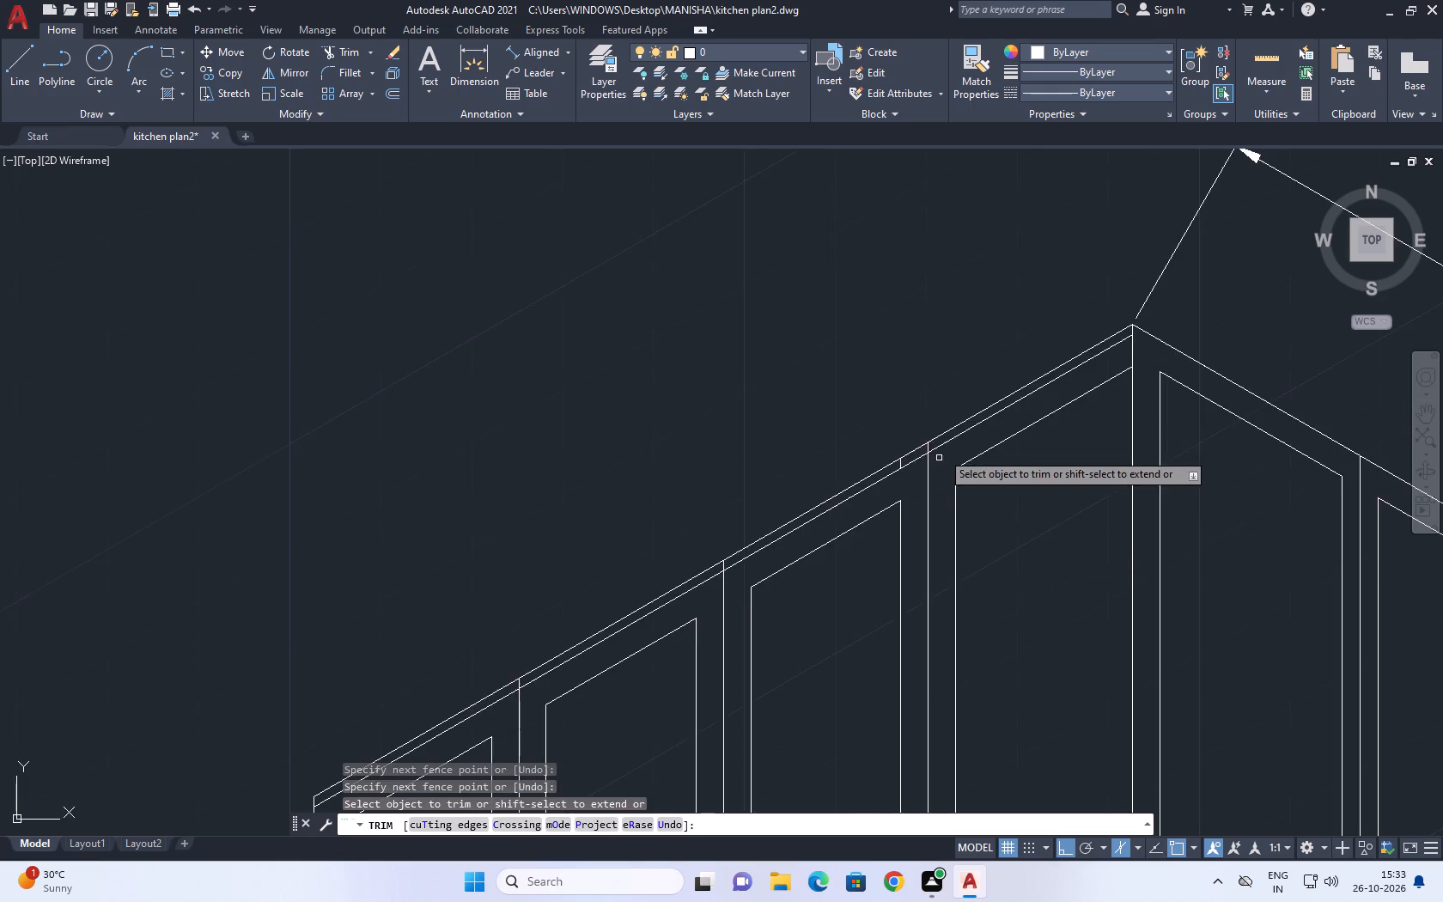
middle_click_drag(945, 455, 929, 510)
scroll(889, 517, "up", 4)
left_click(895, 552)
left_click(855, 570)
Trim the frame lines on the outer side of the third divider at the bottom edge, including the leftover stub.
scroll(899, 409, "down", 6)
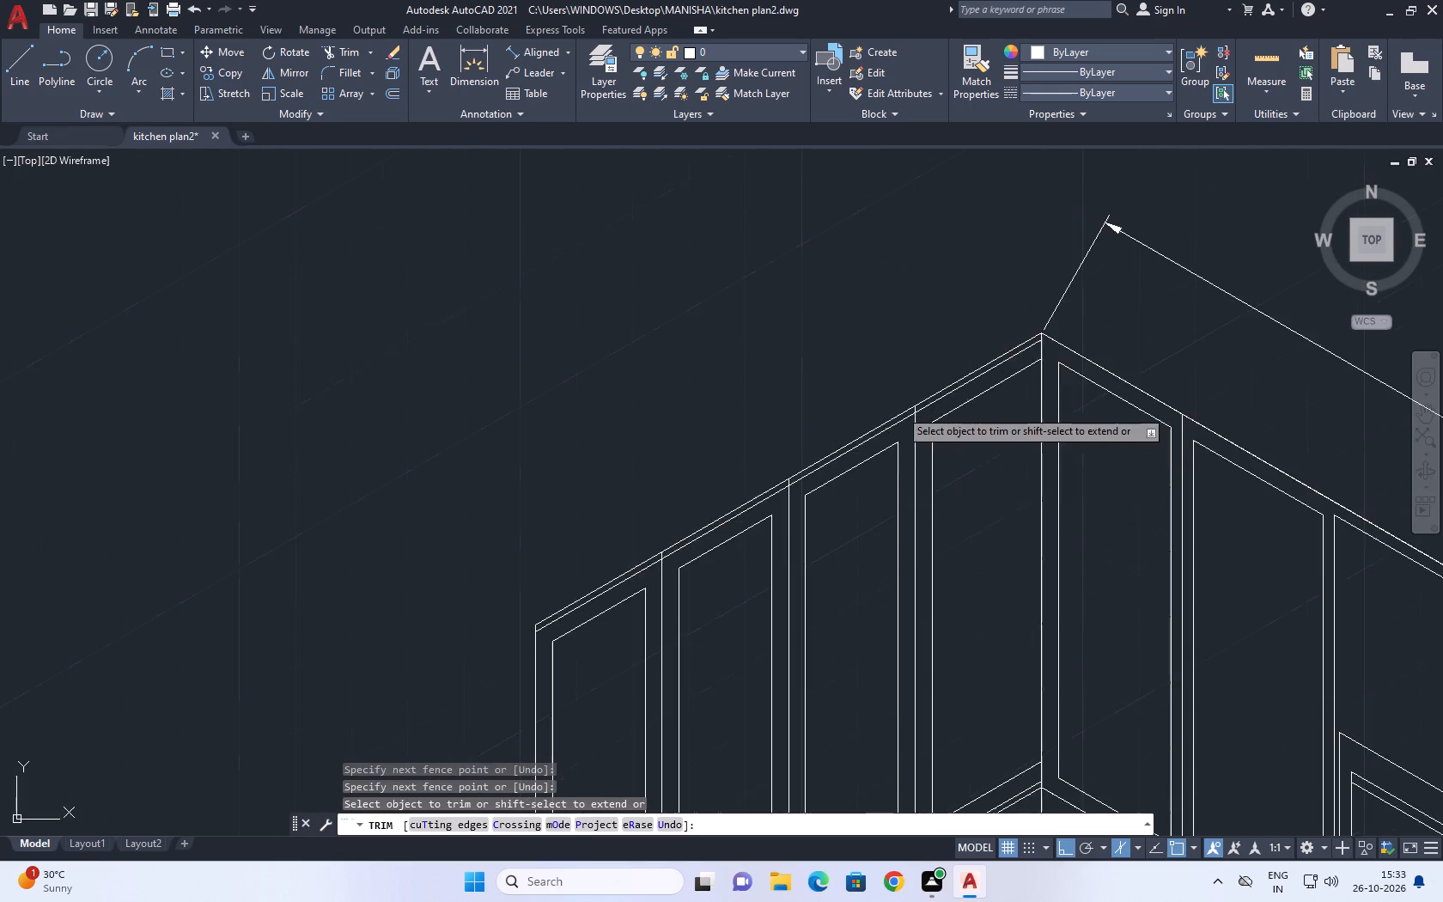
middle_click_drag(920, 666, 795, 396)
scroll(771, 606, "up", 5)
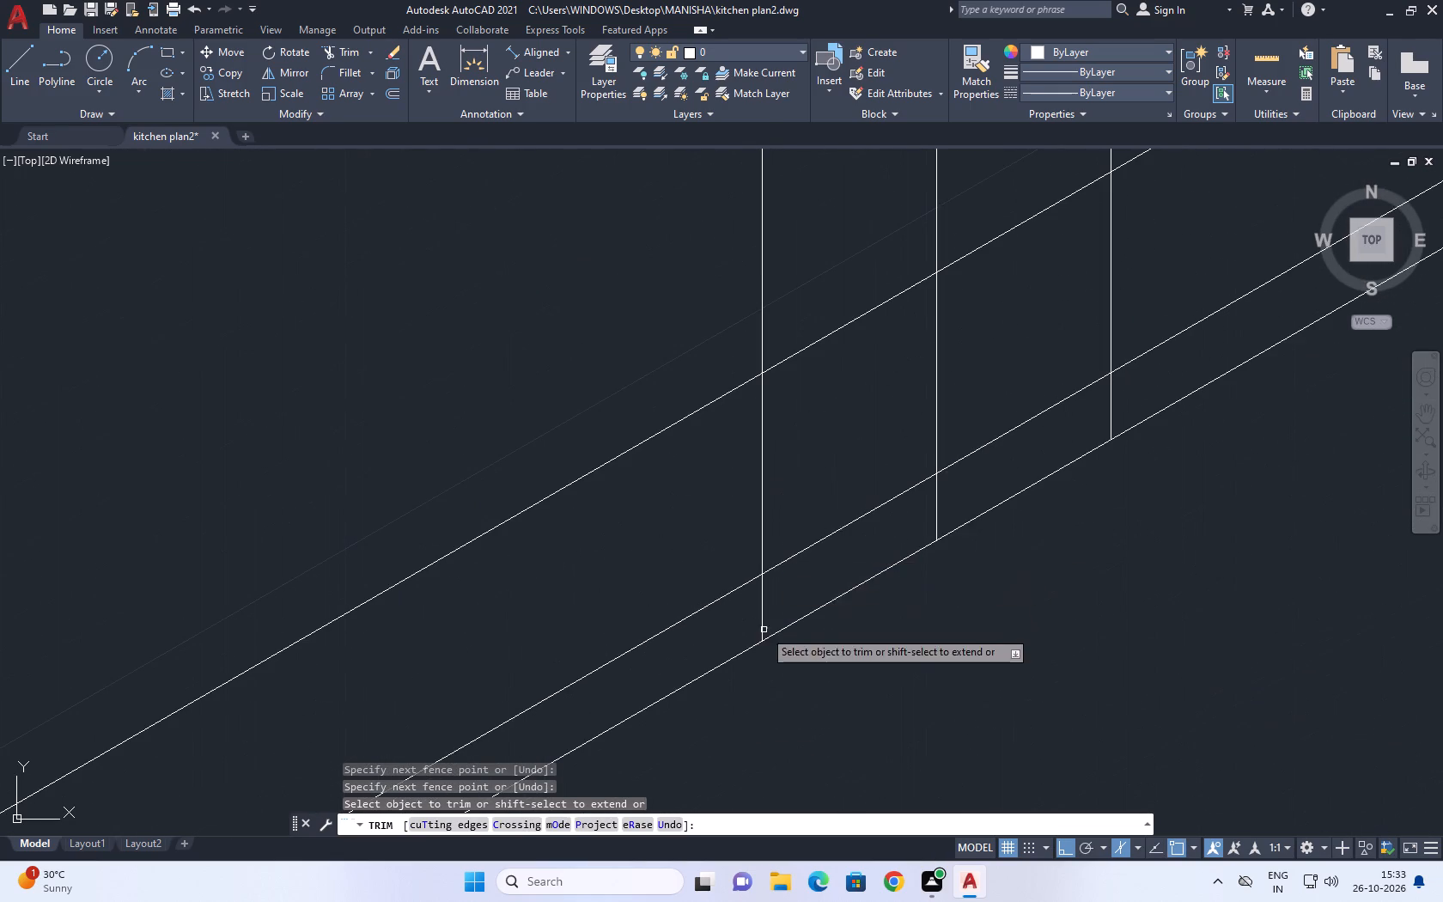
left_click_drag(735, 508, 749, 500)
left_click(872, 308)
middle_click_drag(879, 405, 785, 512)
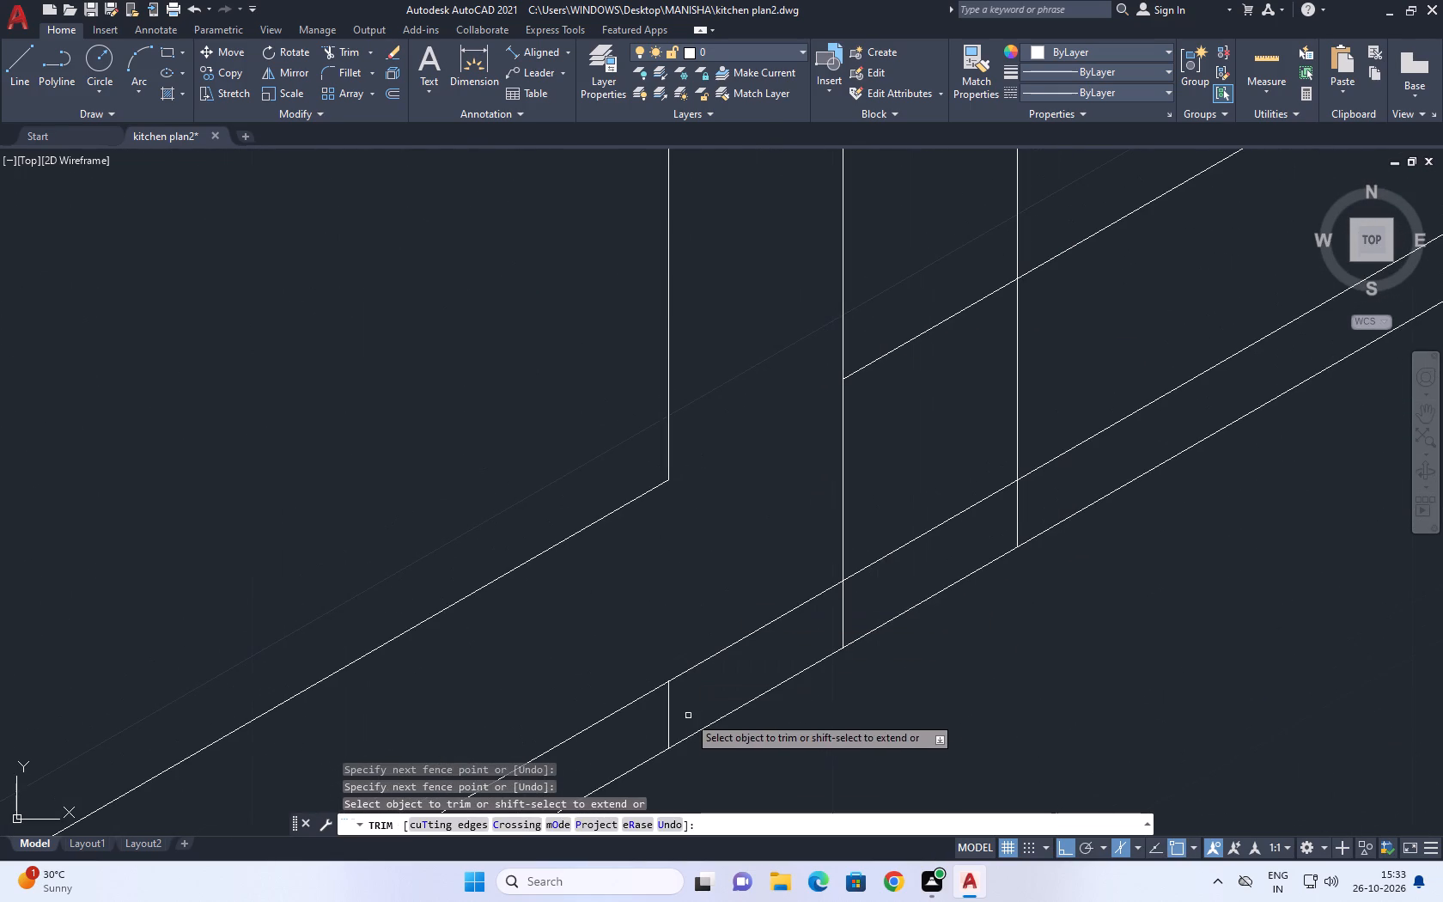
left_click(687, 716)
left_click(666, 728)
Trim the frame lines on the inner side of the third divider at the bottom edge, including the leftover stub.
scroll(754, 612, "down", 4)
middle_click_drag(842, 540, 821, 570)
scroll(803, 570, "up", 3)
left_click_drag(808, 611, 799, 607)
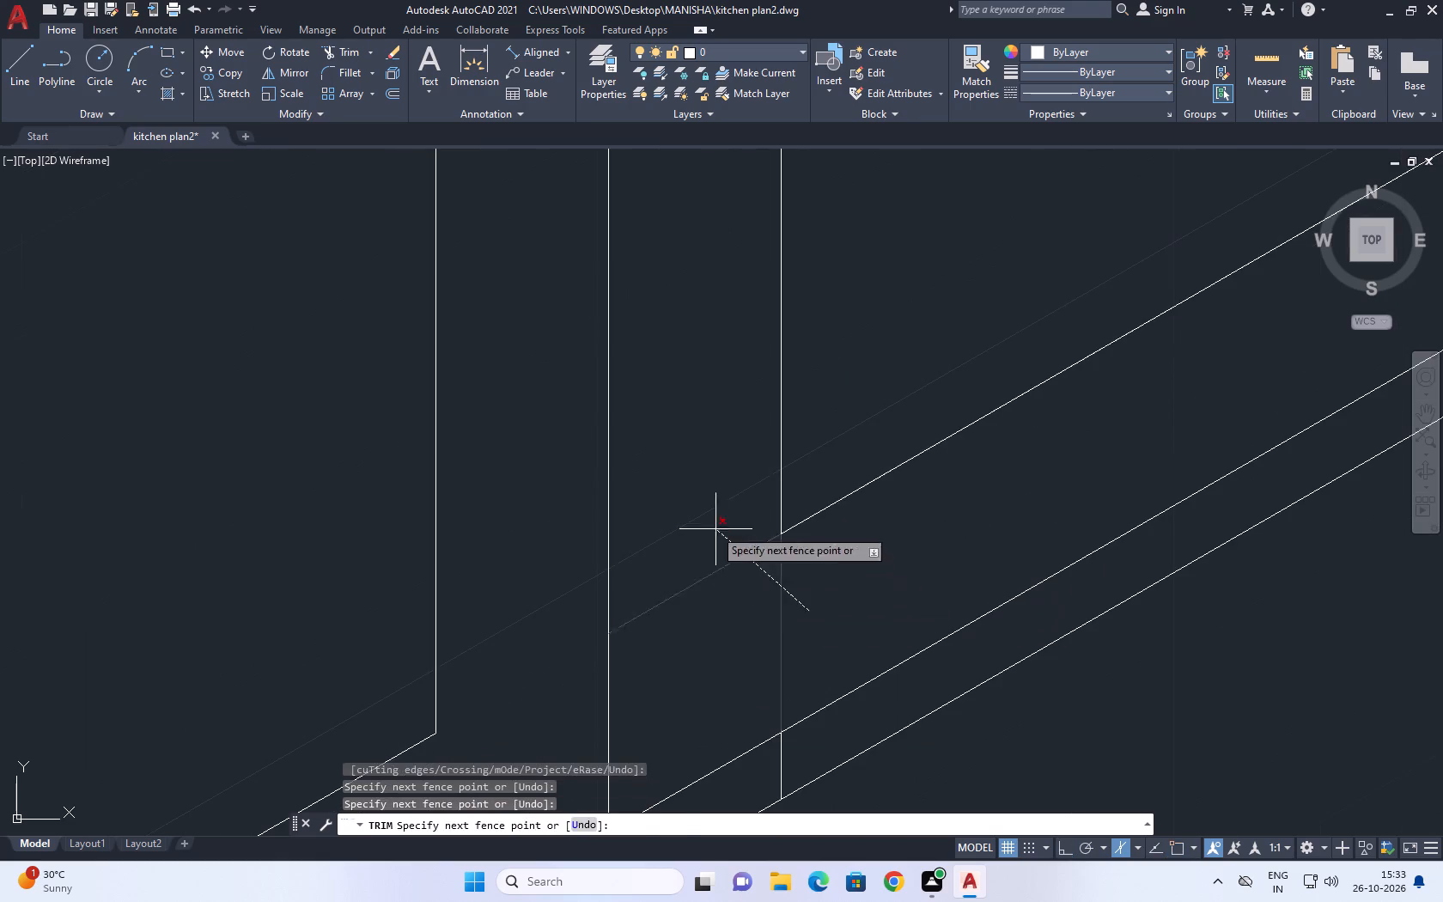
left_click(712, 526)
scroll(780, 677, "down", 2)
scroll(755, 810, "up", 1)
middle_click_drag(763, 662, 774, 559)
scroll(795, 647, "up", 1)
left_click(830, 525)
left_click(768, 546)
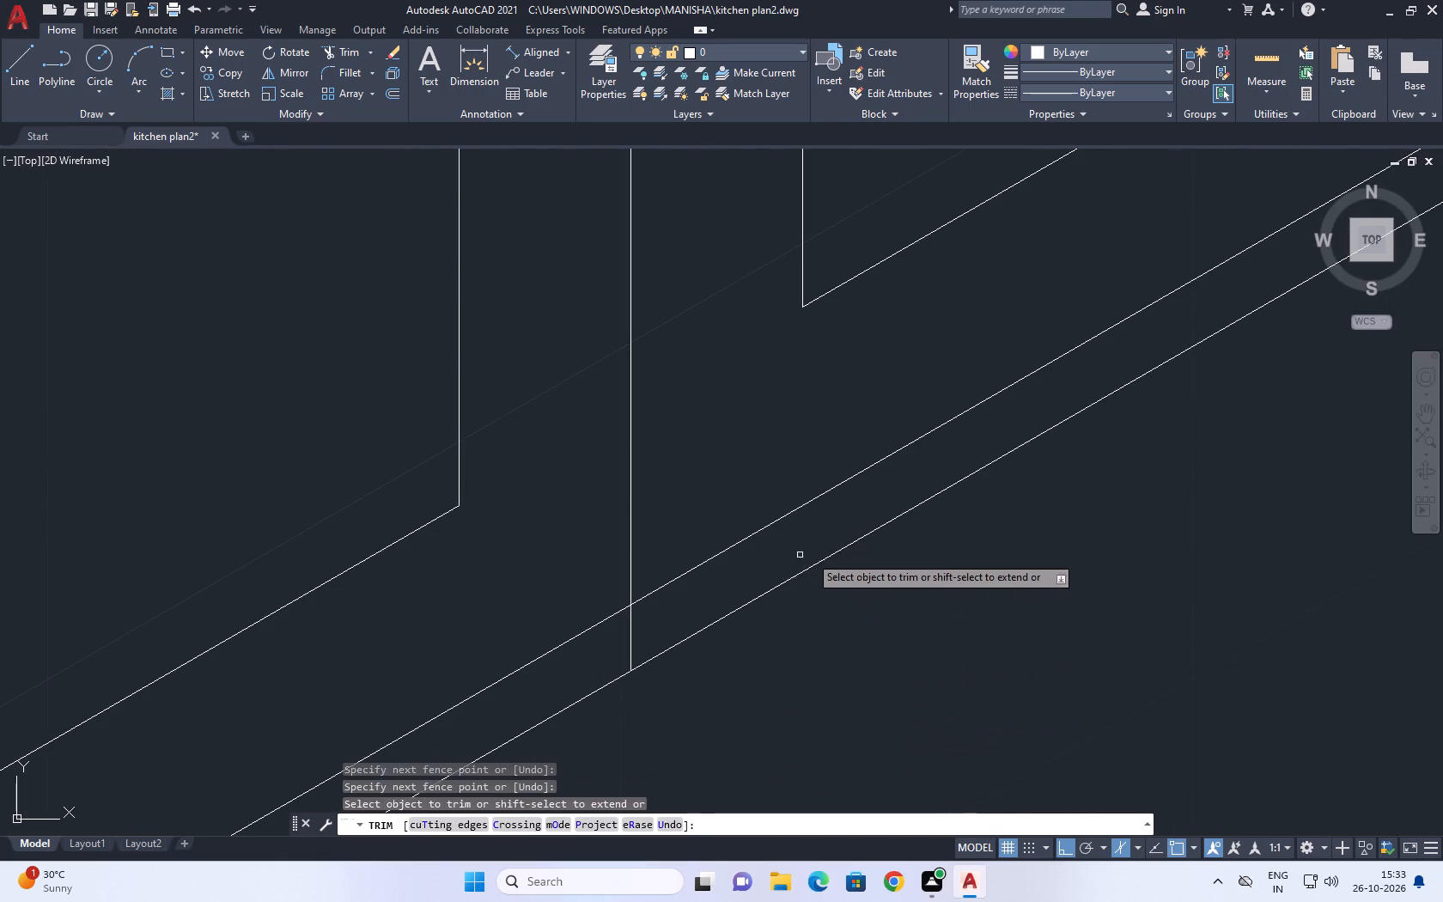
Trim the end of the first divider between the double bottom edge lines.
scroll(862, 533, "down", 5)
middle_click_drag(769, 579, 898, 438)
scroll(642, 600, "down", 1)
scroll(709, 563, "down", 3)
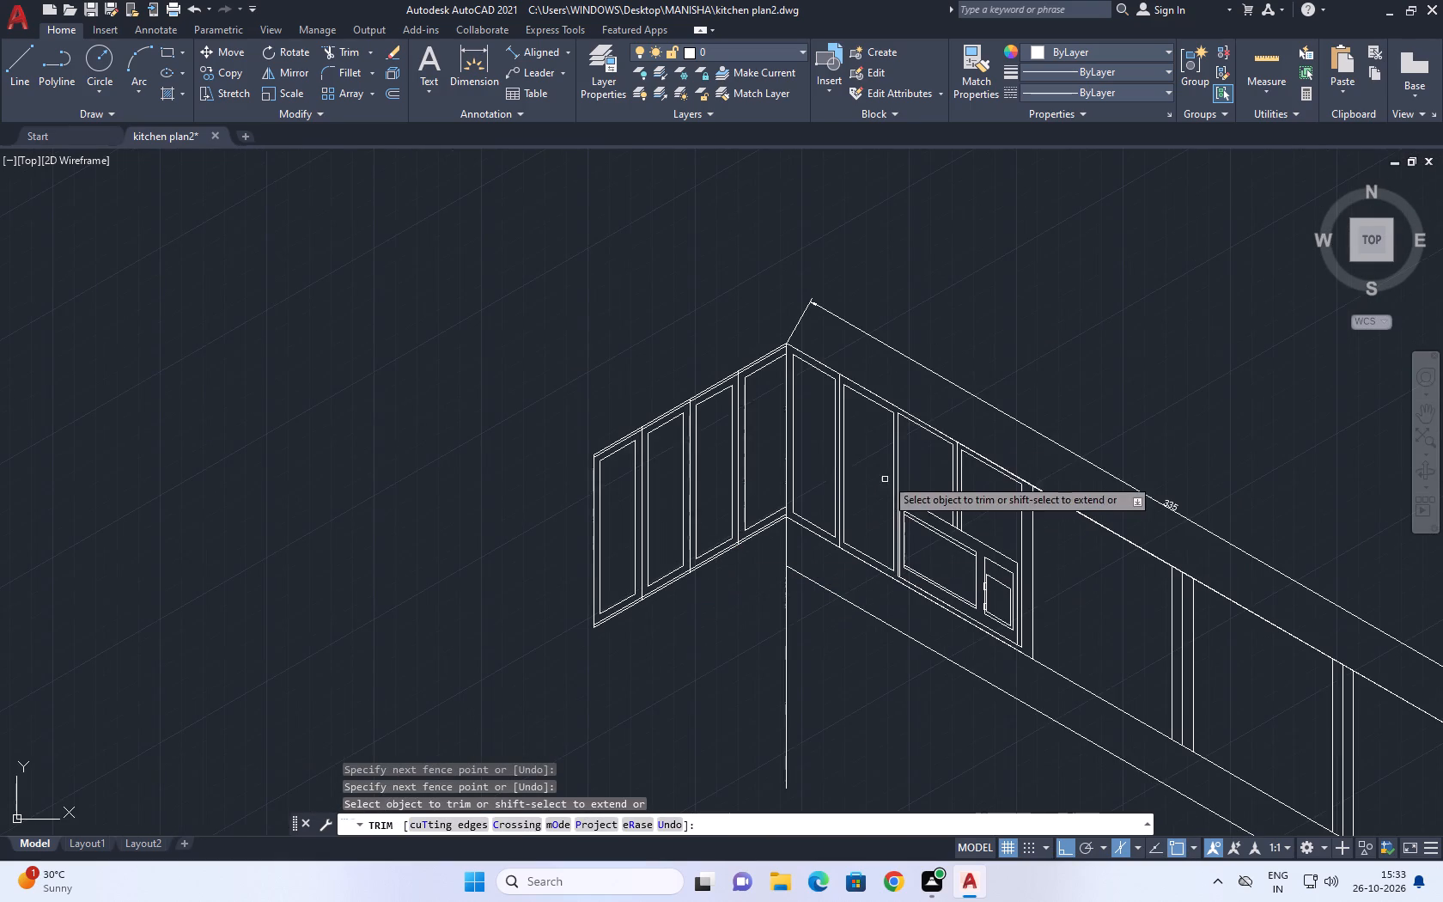
middle_click_drag(703, 462, 735, 359)
scroll(644, 476, "up", 2)
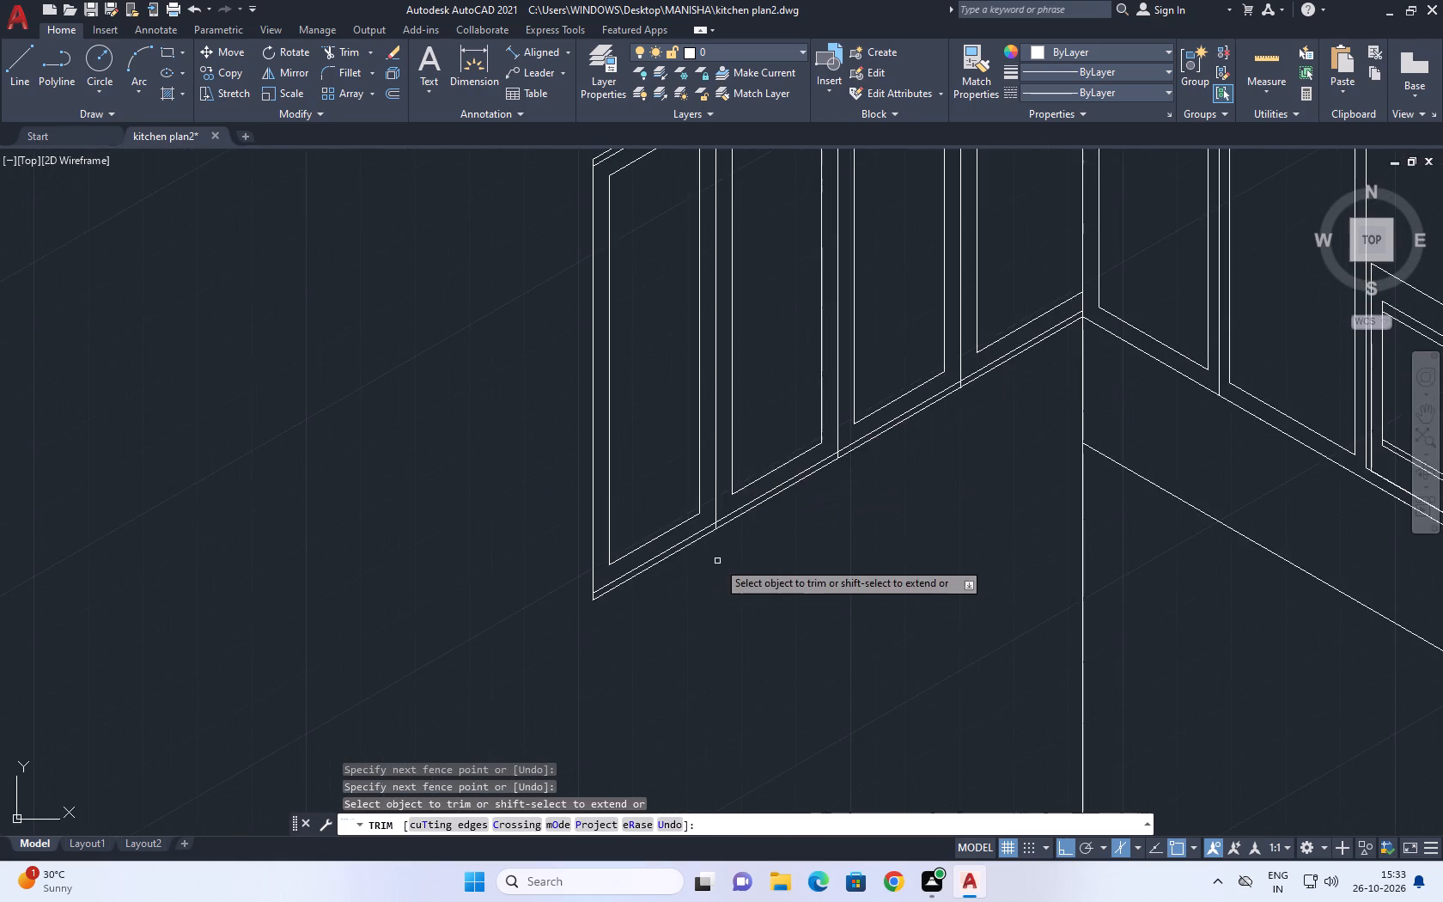
scroll(725, 540, "up", 5)
left_click(701, 473)
left_click(661, 503)
Trim the ends of the middle and third dividers between the double bottom edge lines.
scroll(738, 472, "down", 6)
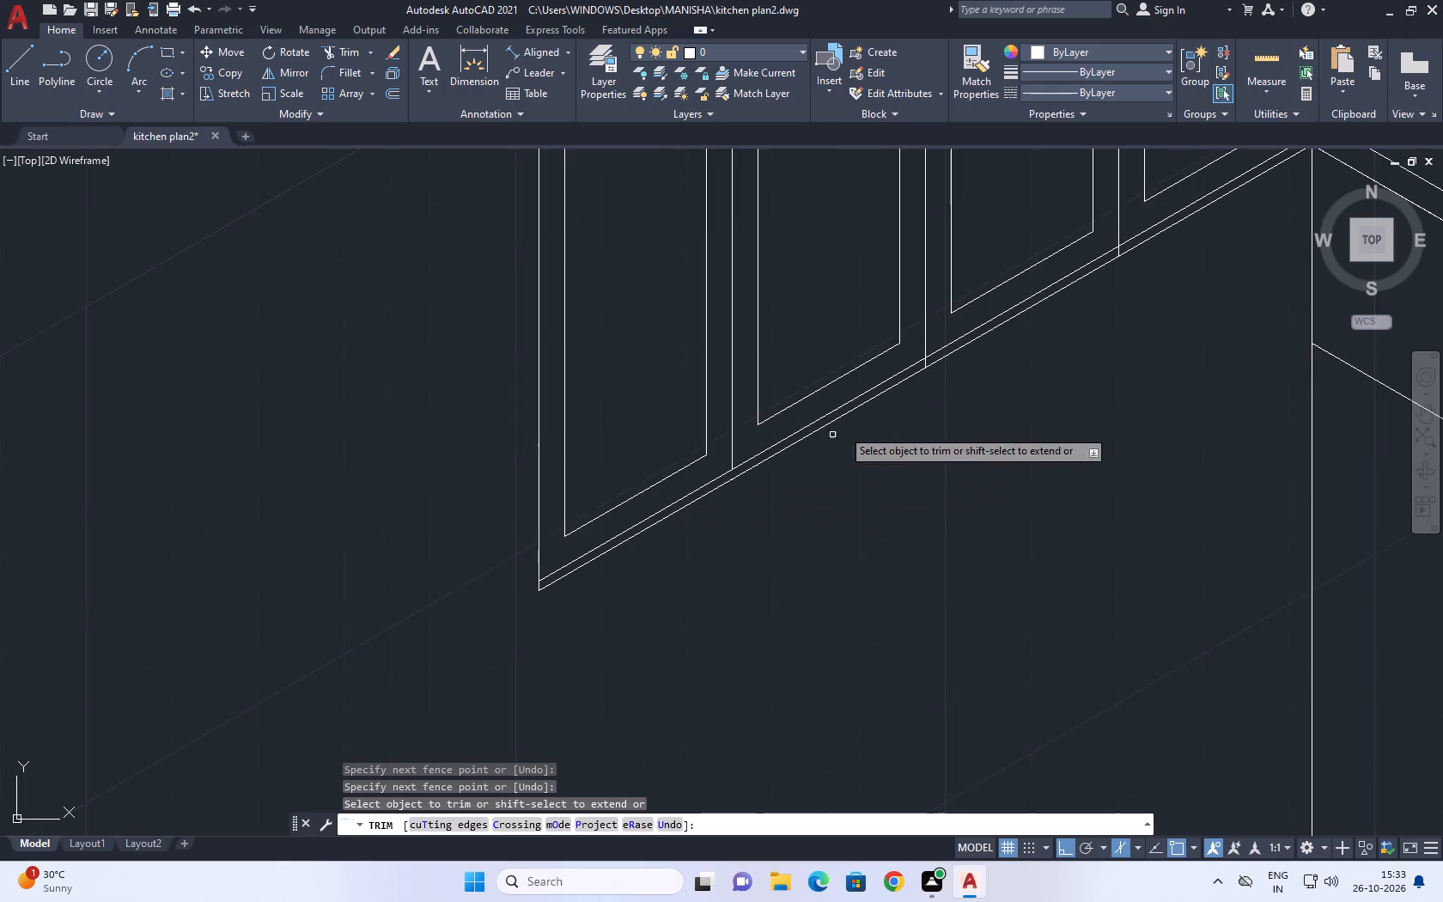
middle_click_drag(843, 475, 724, 588)
scroll(819, 498, "up", 3)
scroll(773, 442, "up", 3)
left_click(808, 402)
left_click_drag(746, 441, 742, 453)
scroll(793, 436, "down", 2)
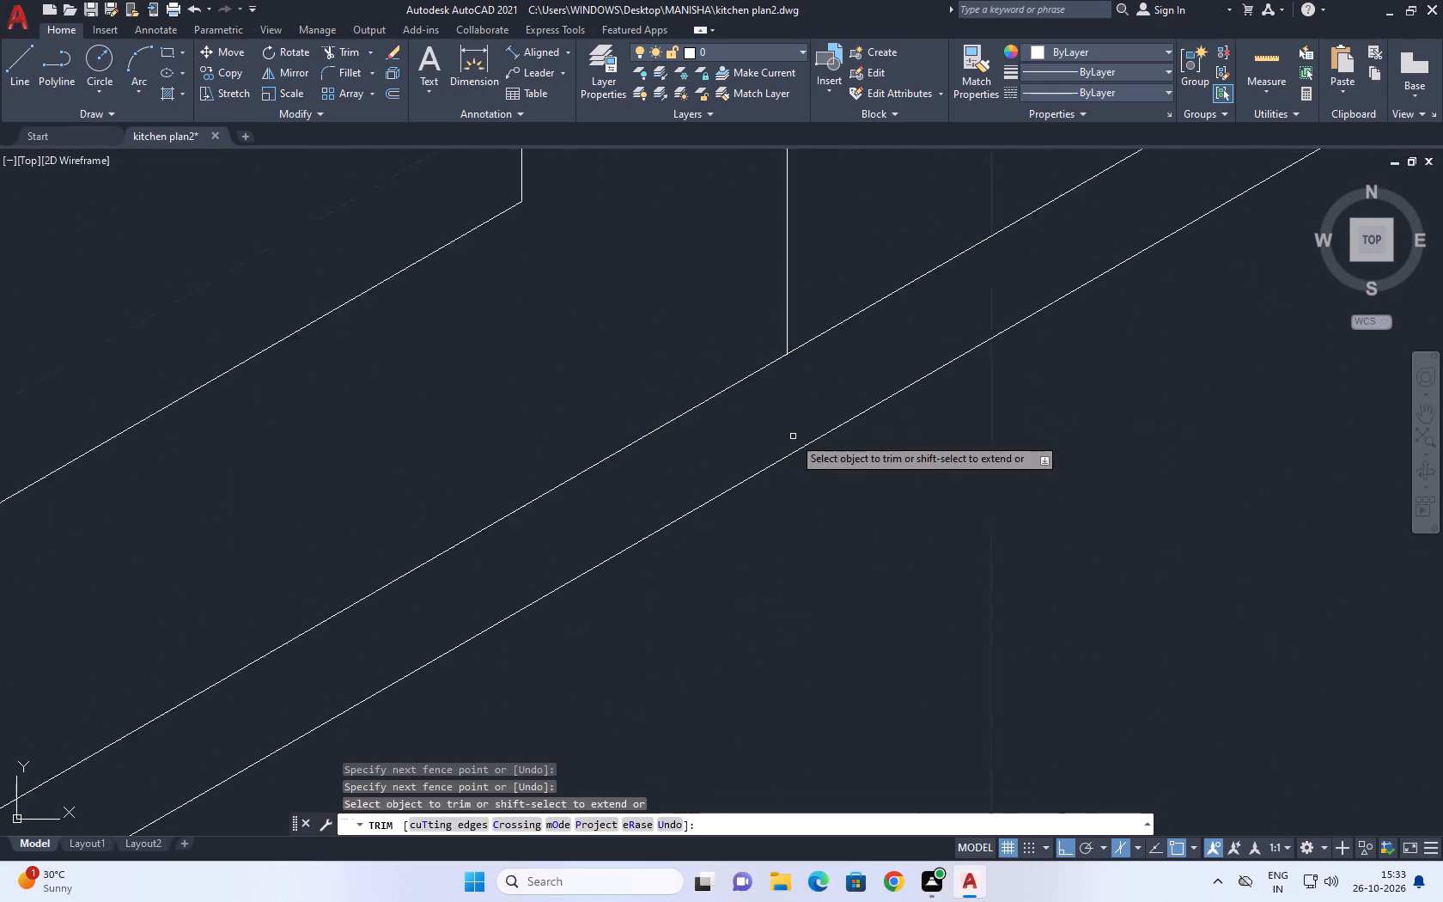
scroll(793, 436, "down", 3)
middle_click_drag(977, 365, 562, 791)
scroll(861, 556, "up", 3)
left_click(882, 597)
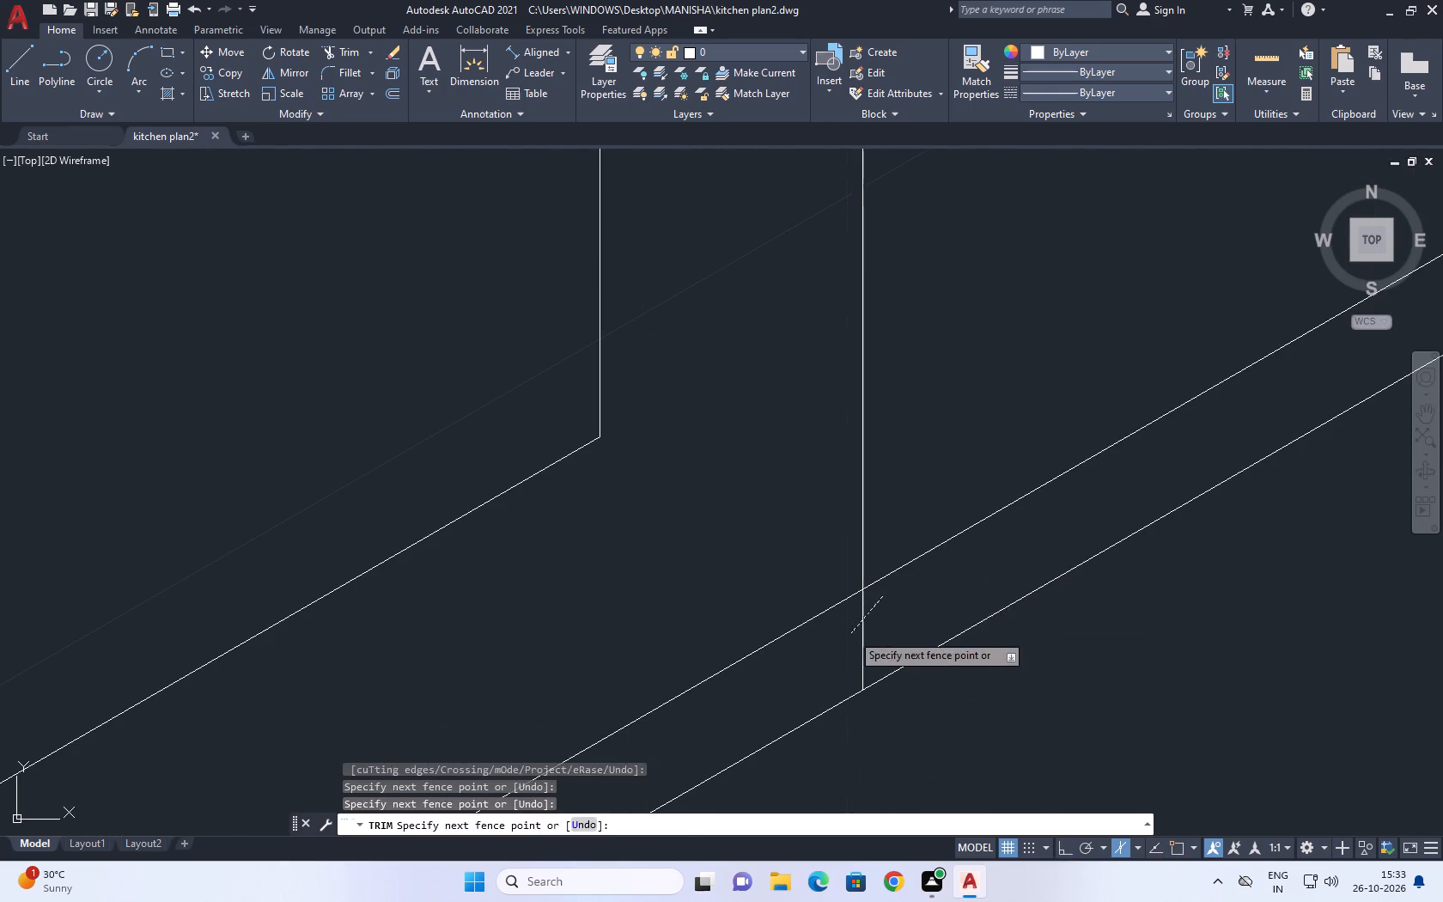
left_click(851, 633)
Trim the end of the first divider between the double top edge lines.
scroll(922, 544, "down", 10)
middle_click_drag(990, 431, 940, 558)
scroll(758, 401, "up", 3)
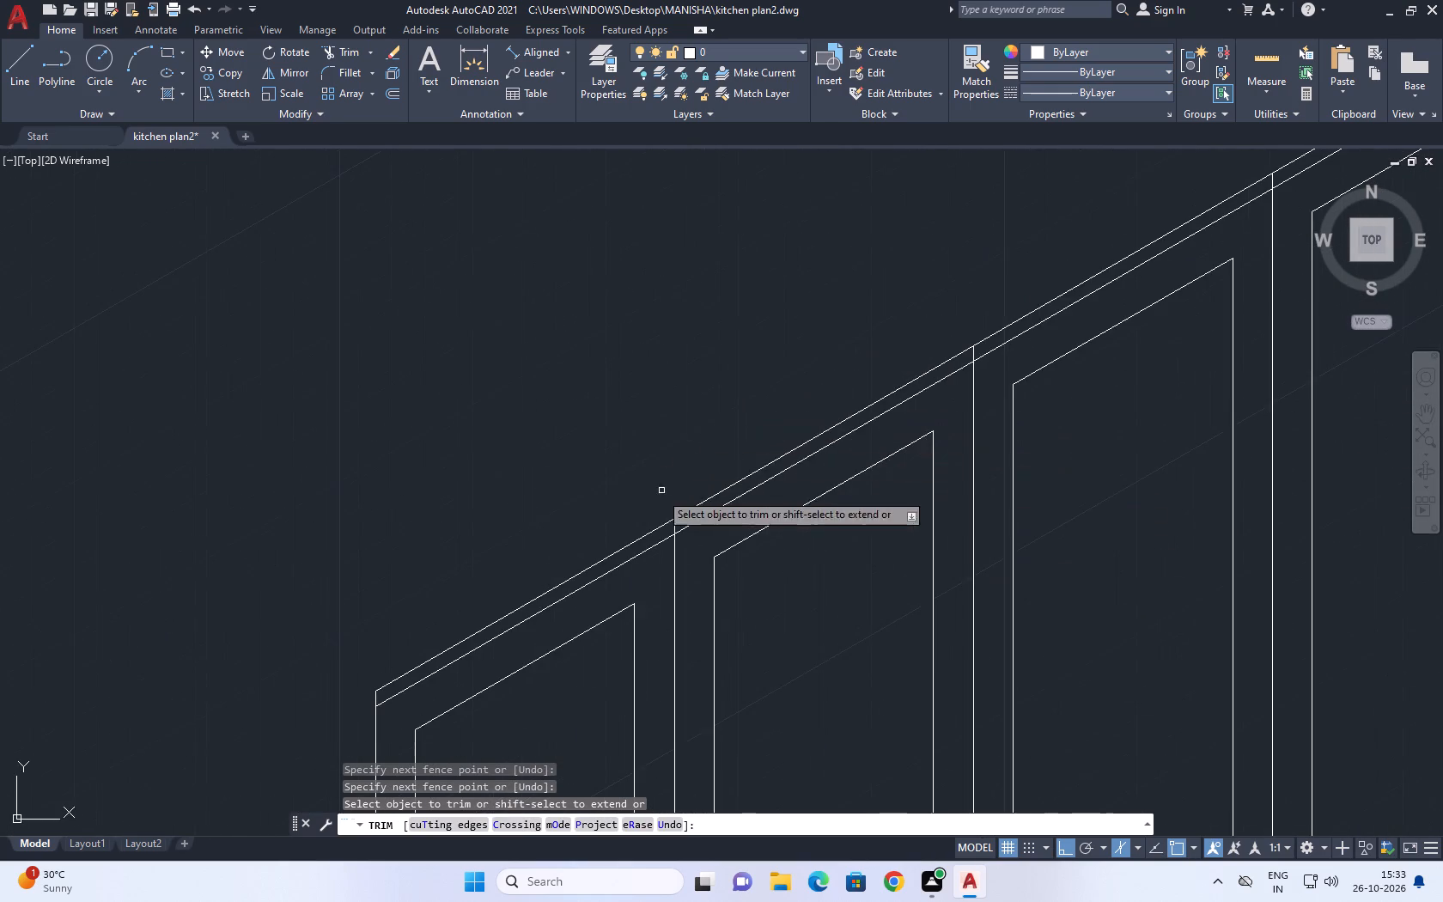
scroll(679, 558, "up", 4)
left_click(640, 369)
left_click(584, 411)
Trim the ends of the middle and third dividers between the double top edge lines, and finish trimming.
scroll(702, 426, "down", 6)
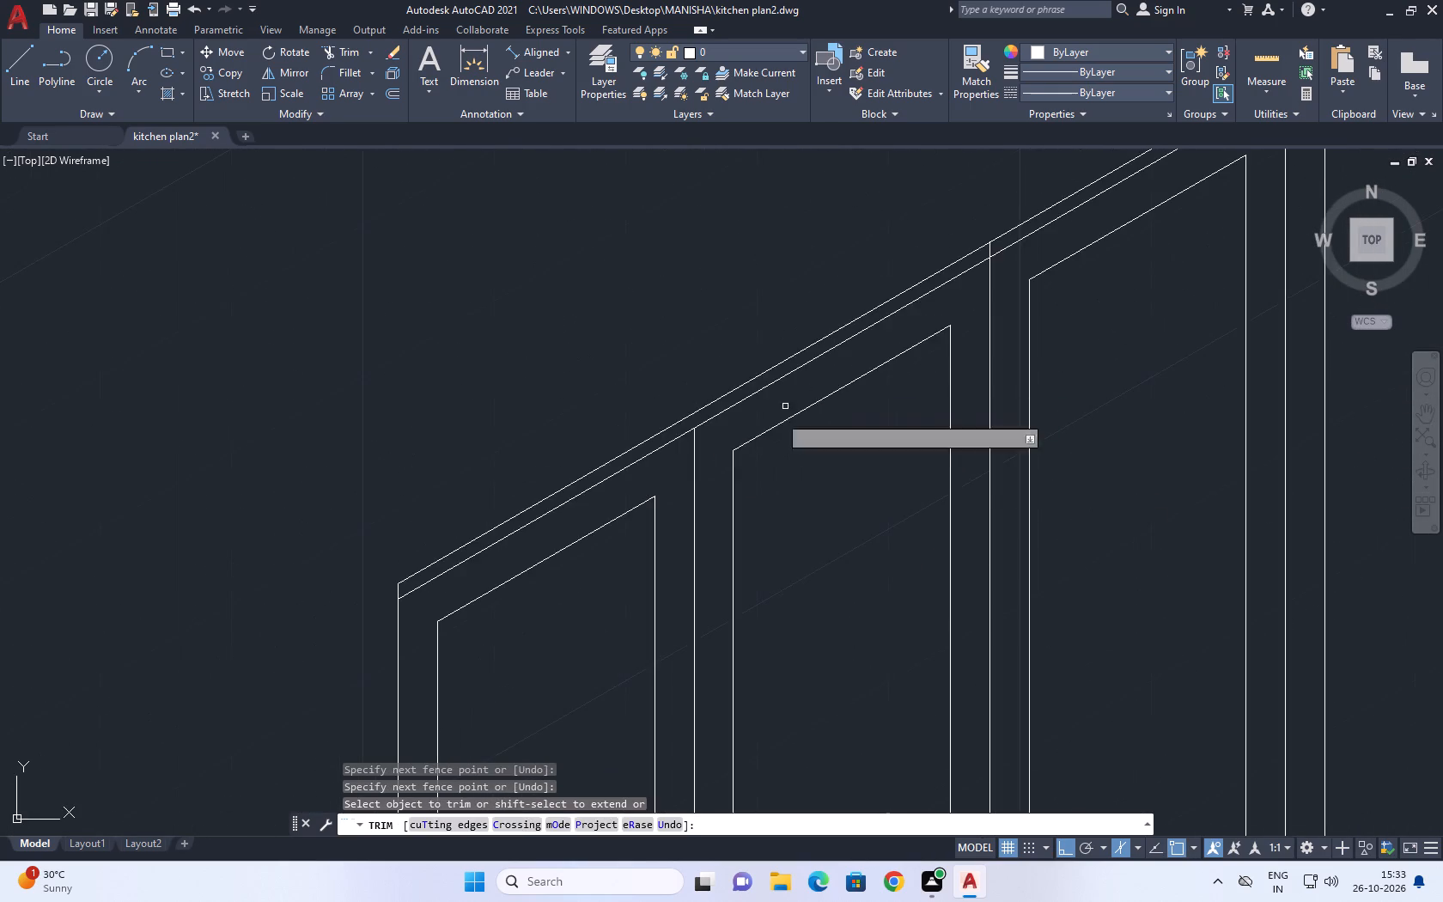
middle_click_drag(734, 478, 609, 716)
scroll(867, 494, "up", 4)
left_click(853, 477)
left_click(822, 510)
scroll(843, 505, "down", 6)
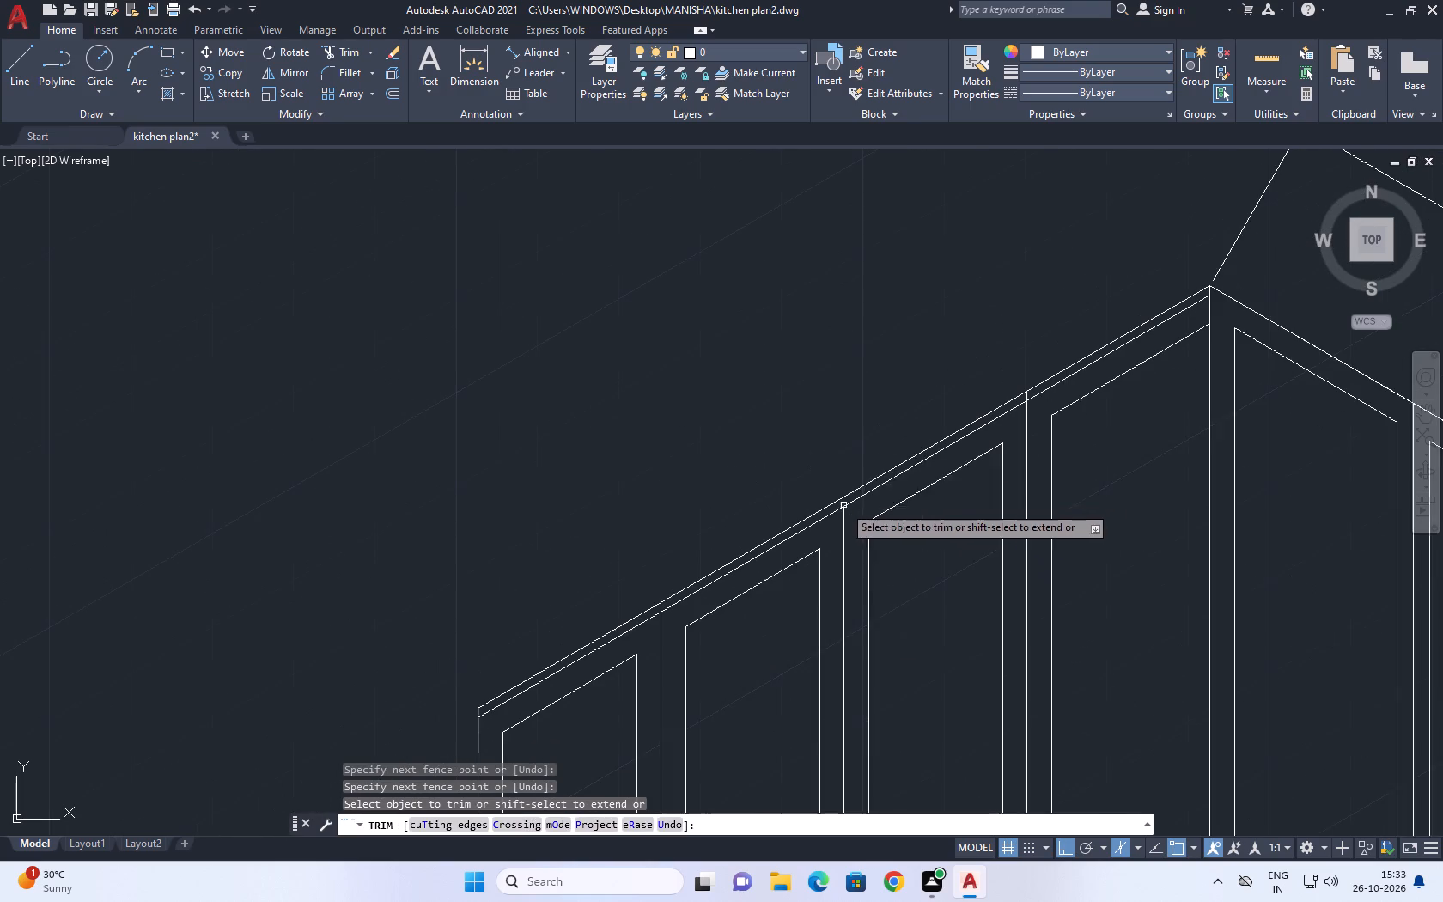
middle_click_drag(860, 458, 599, 702)
scroll(756, 657, "up", 6)
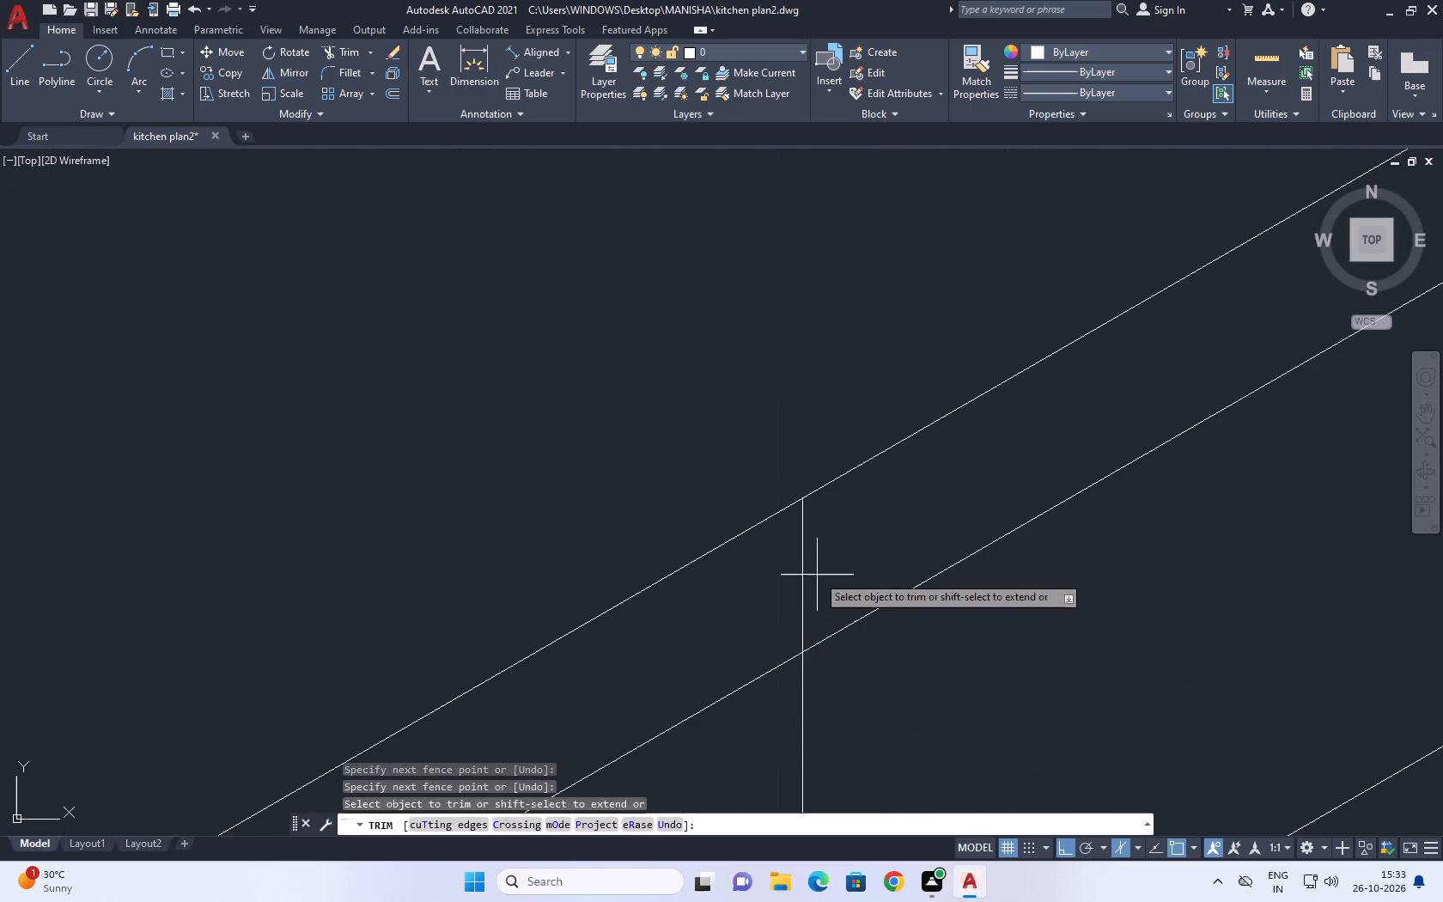
left_click(817, 575)
left_click_drag(783, 589, 776, 596)
right_click(834, 585)
left_click(871, 604)
With ortho off, draw a four-point bowed spline for a handle near the bottom, between the second door panel and the middle divider.
scroll(869, 570, "down", 8)
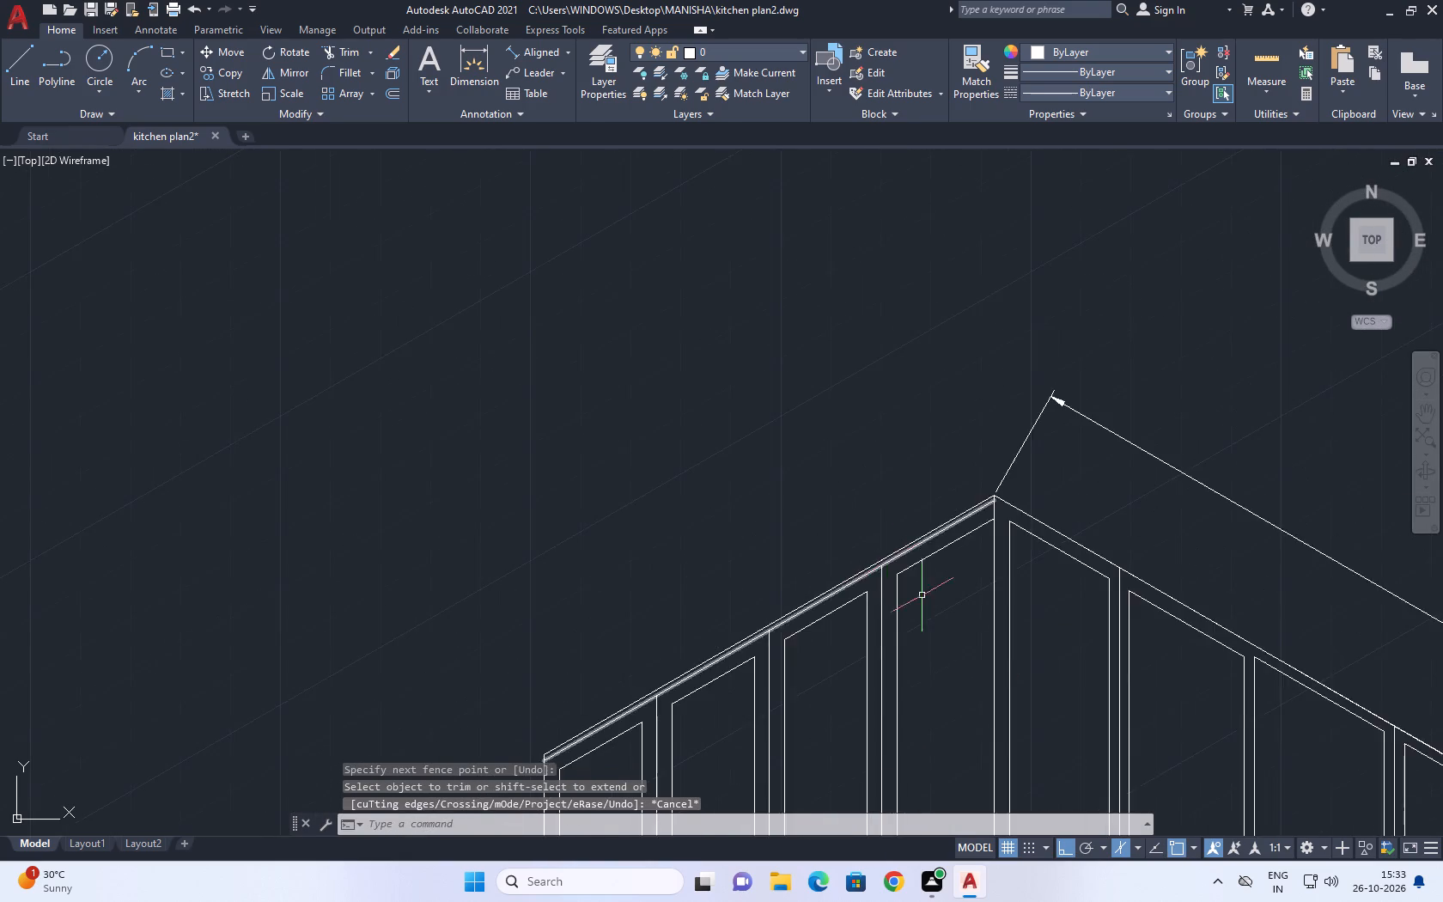
middle_click_drag(1003, 730, 906, 524)
middle_click_drag(878, 659, 886, 462)
middle_click_drag(880, 460, 795, 586)
scroll(880, 460, "down", 1)
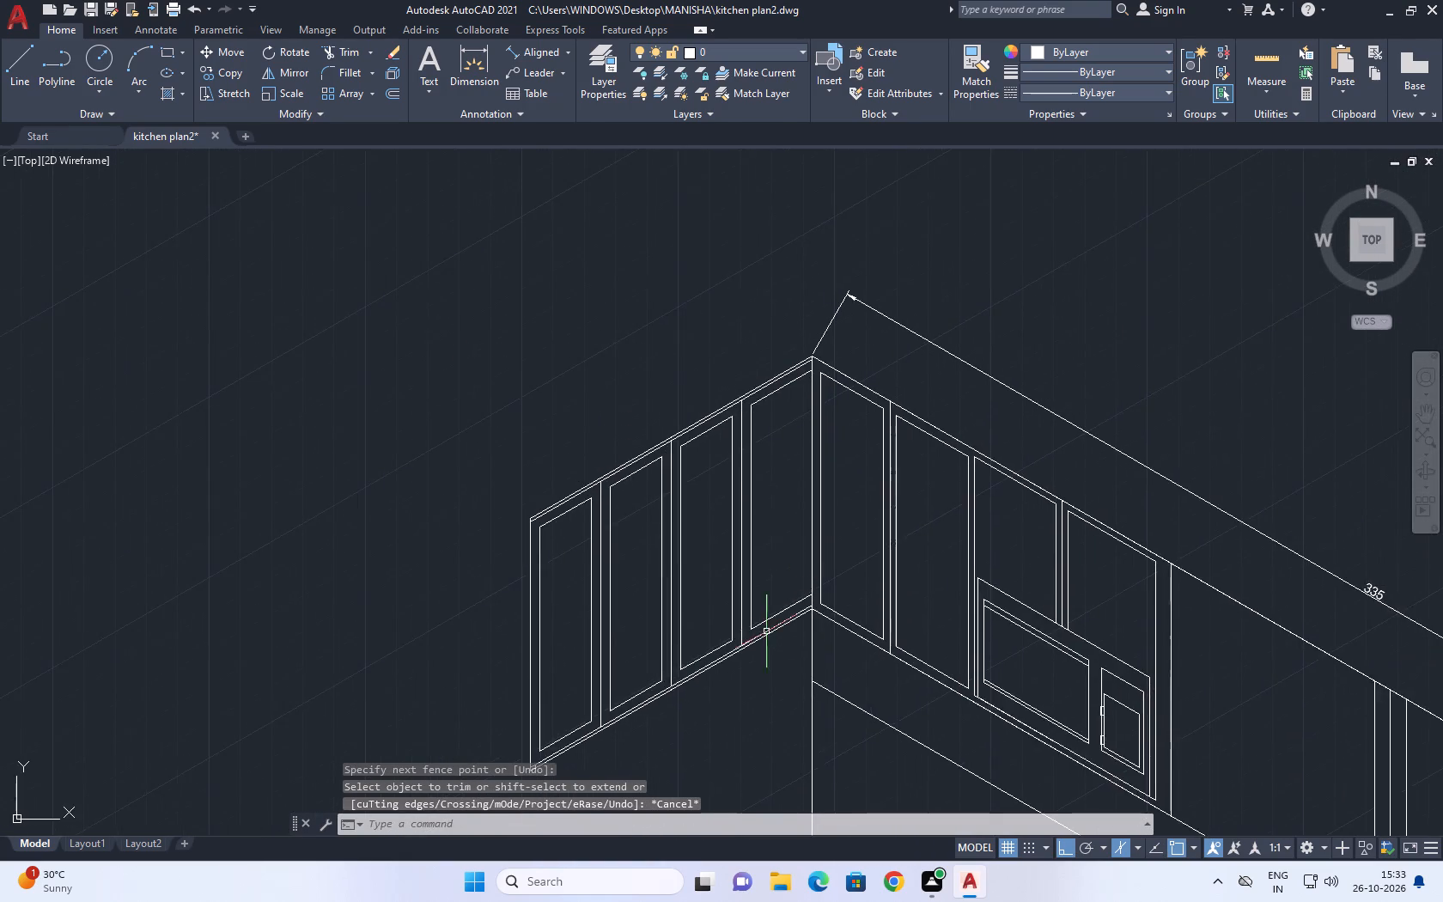
middle_click_drag(844, 602, 765, 603)
scroll(844, 602, "down", 1)
scroll(685, 628, "up", 1)
key("s")
scroll(683, 625, "up", 1)
key("p")
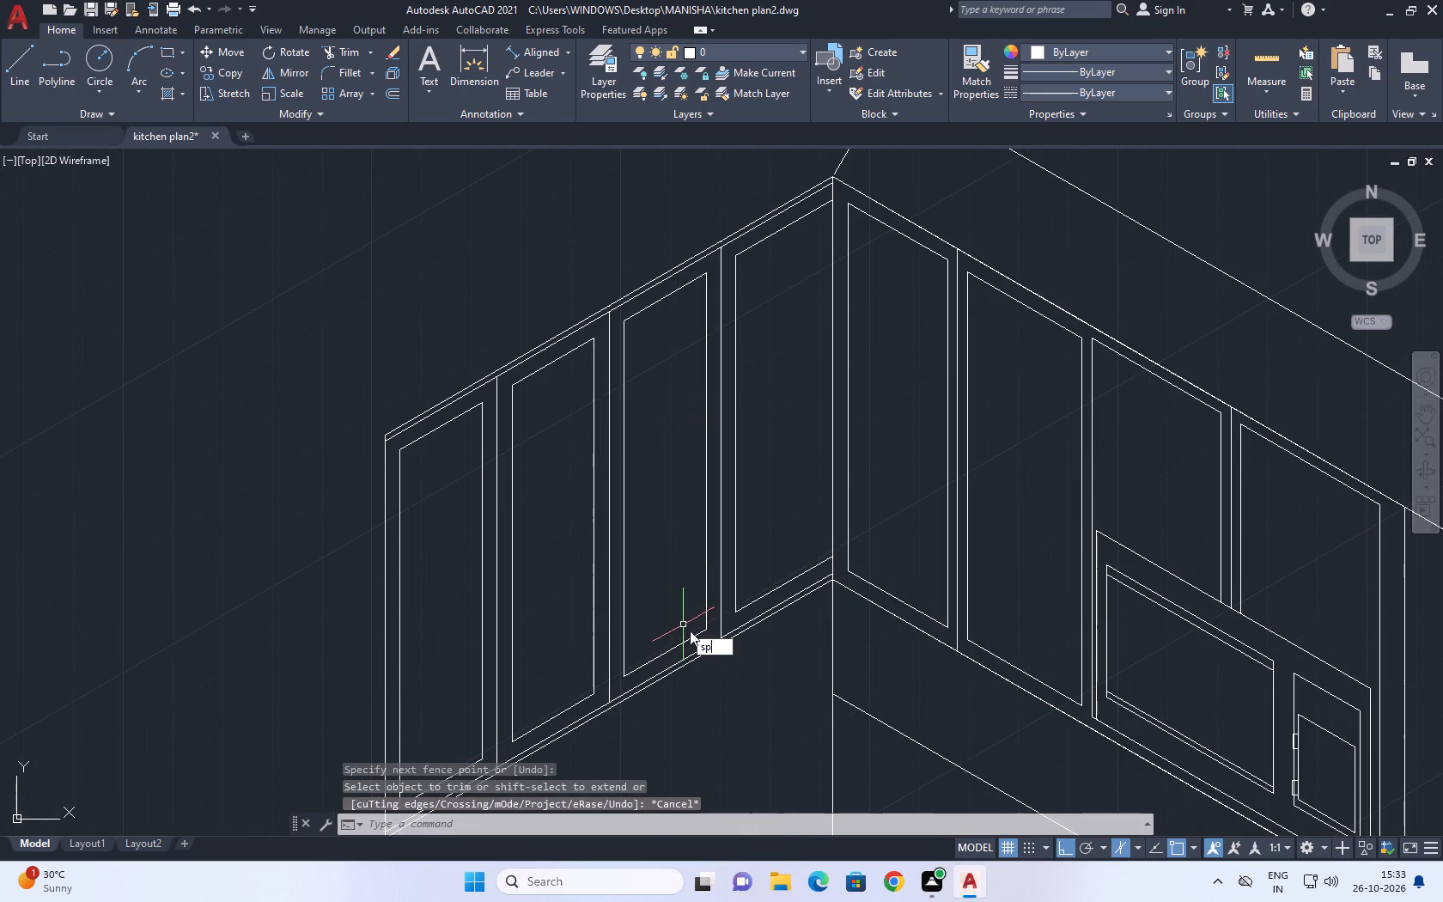
key("l")
key("space")
middle_click_drag(618, 689, 775, 658)
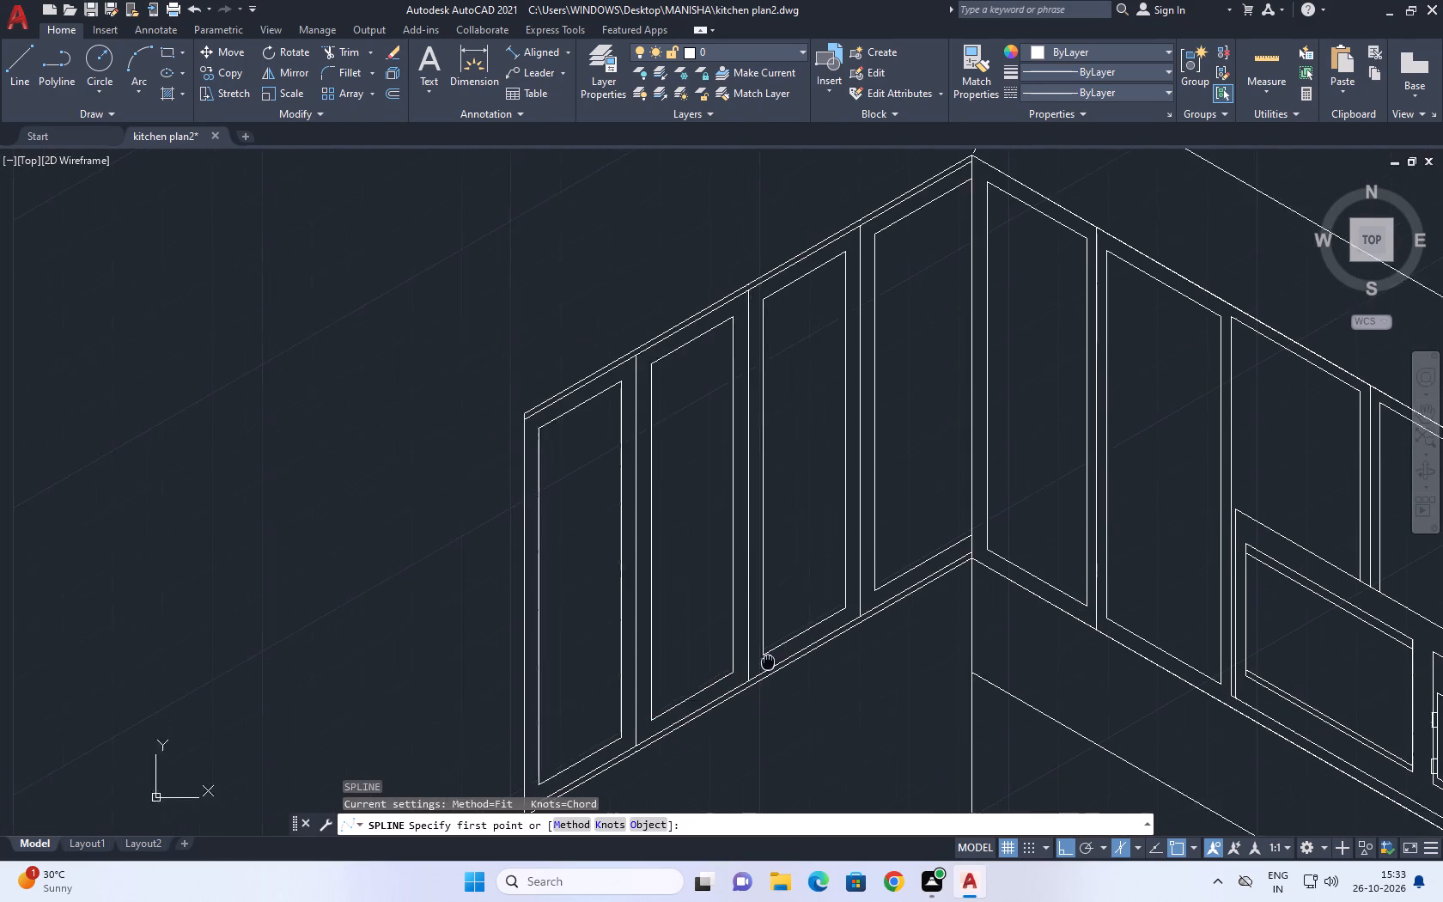
middle_click_drag(775, 658, 776, 658)
scroll(674, 694, "up", 2)
scroll(882, 614, "up", 2)
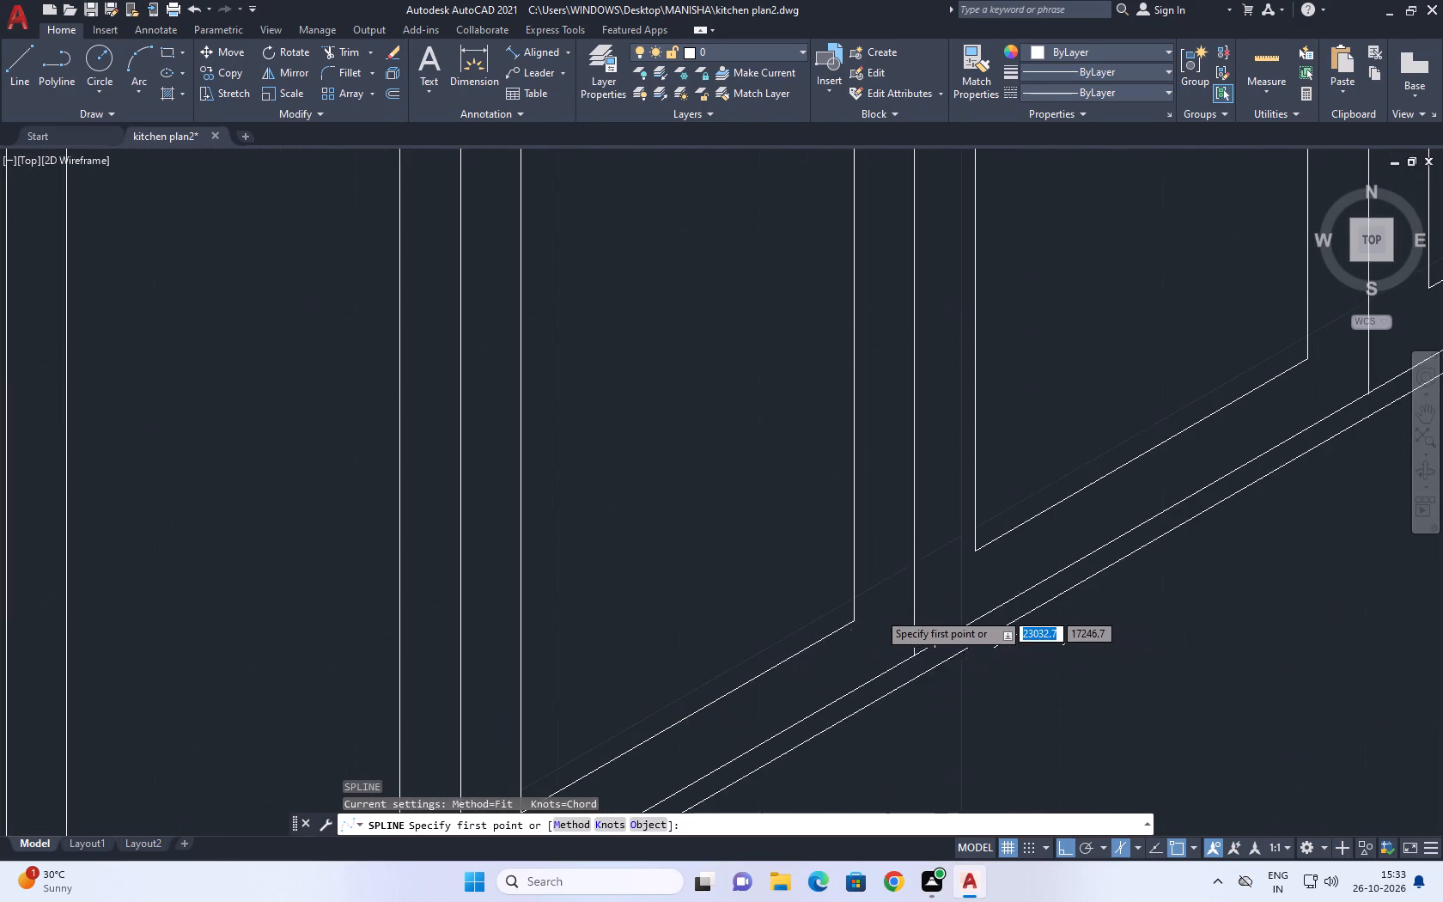
scroll(877, 606, "up", 1)
left_click_drag(874, 627, 874, 640)
middle_click_drag(888, 498, 895, 558)
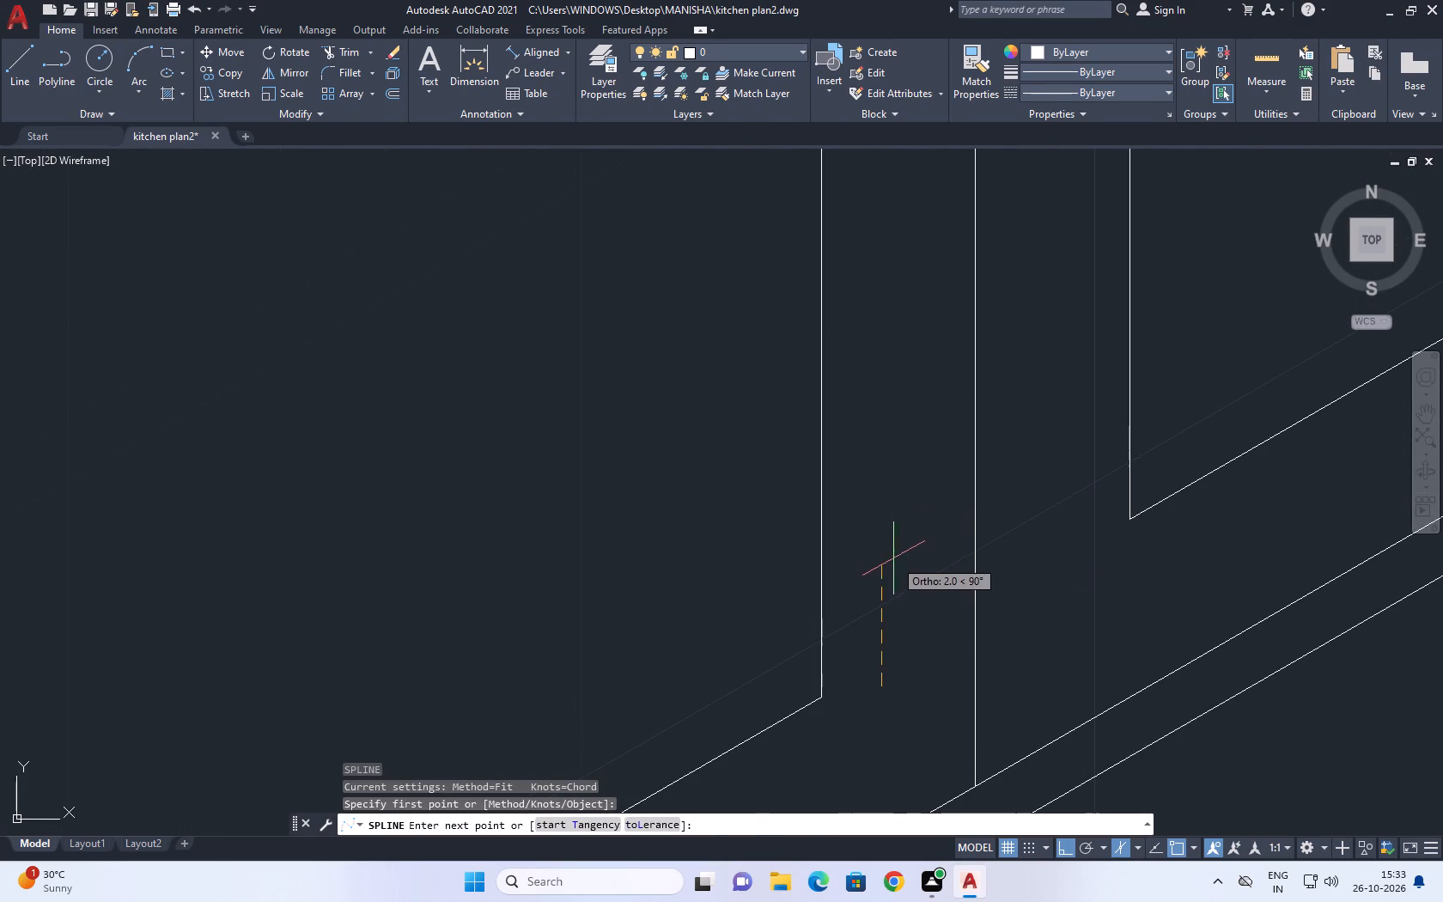
key("F8")
left_click(866, 626)
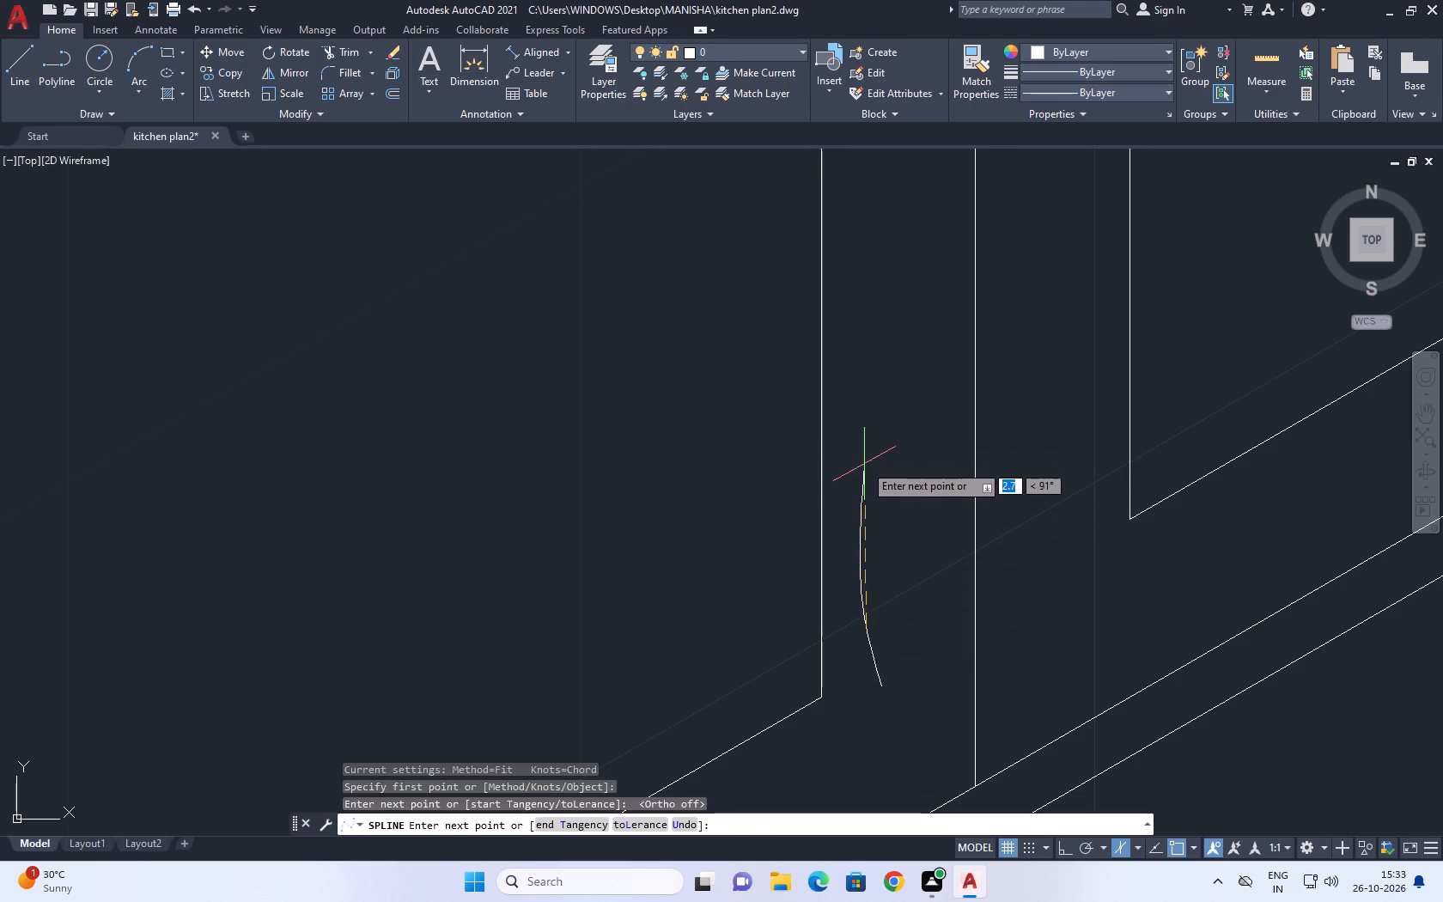
left_click(864, 464)
left_click(887, 397)
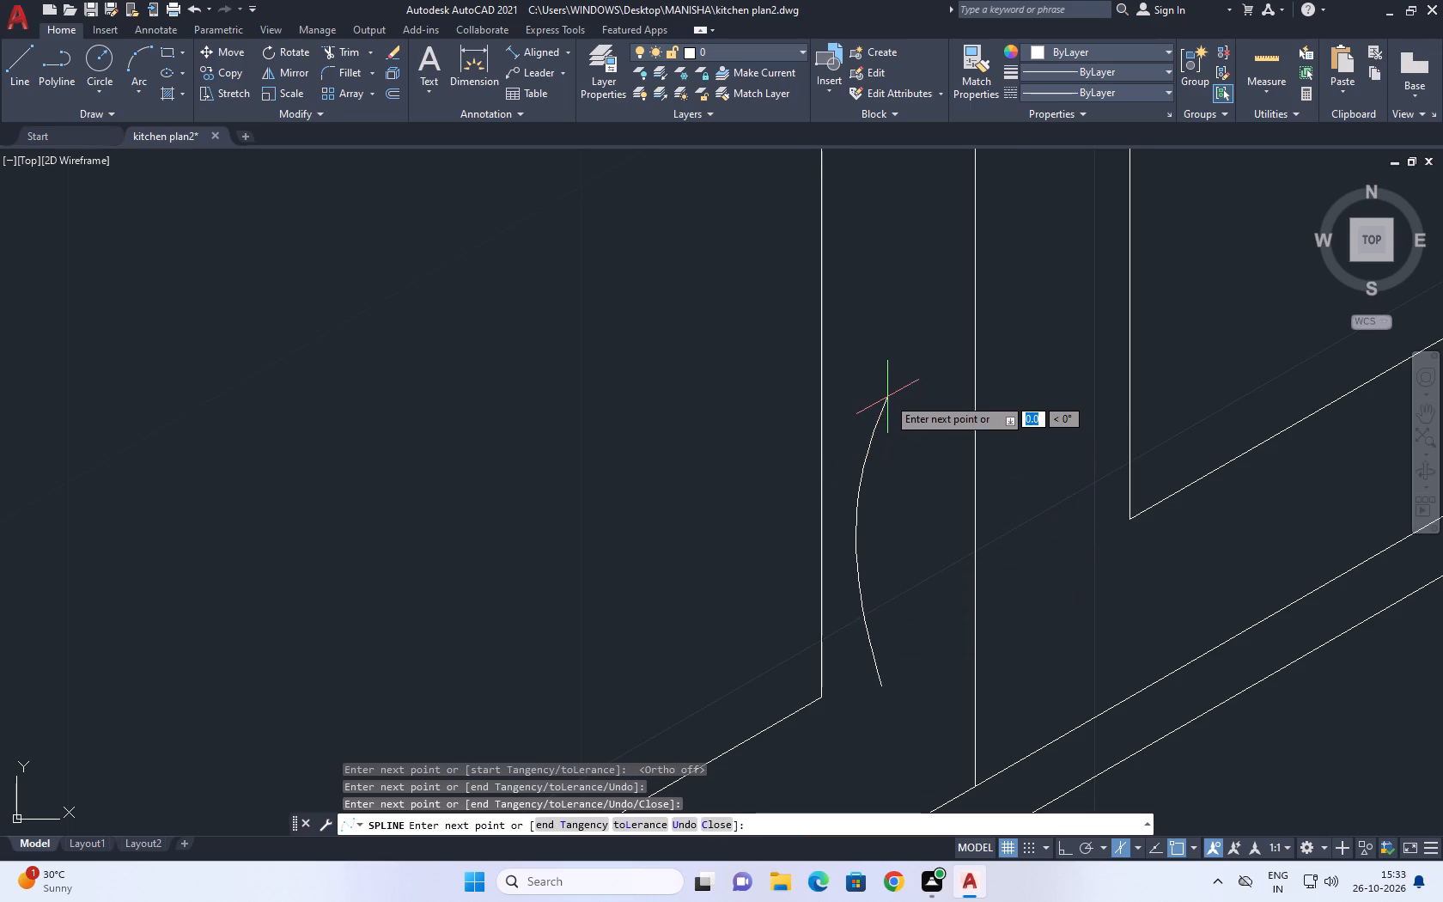
key("space")
Copy the handle curve towards the middle divider, once at 2 units and once at about 0.6 units.
left_click(872, 430)
type("co")
key("space")
left_click(858, 570)
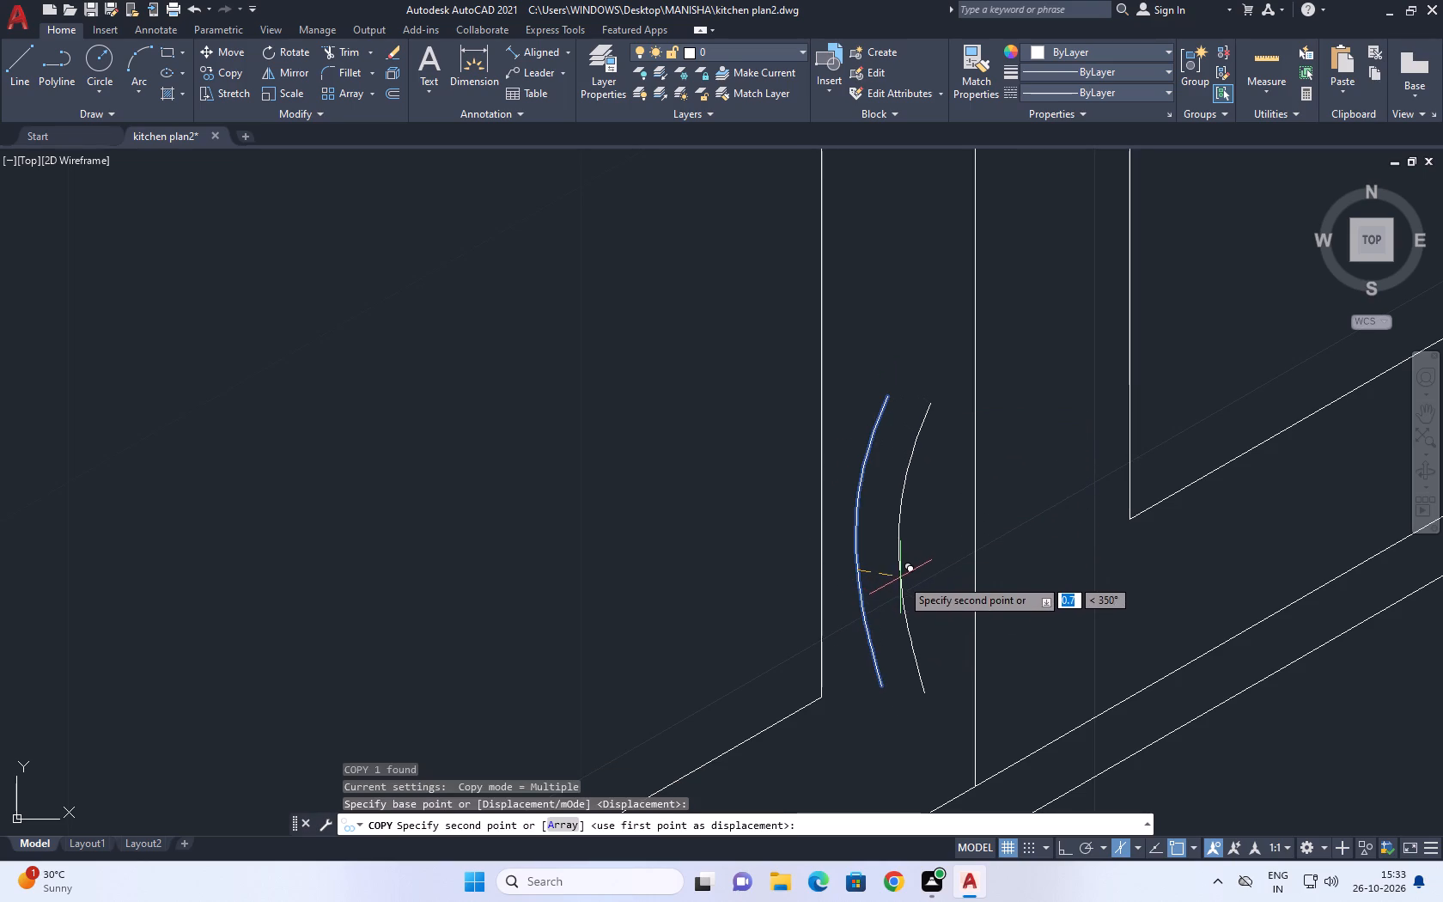
type("2")
key("space")
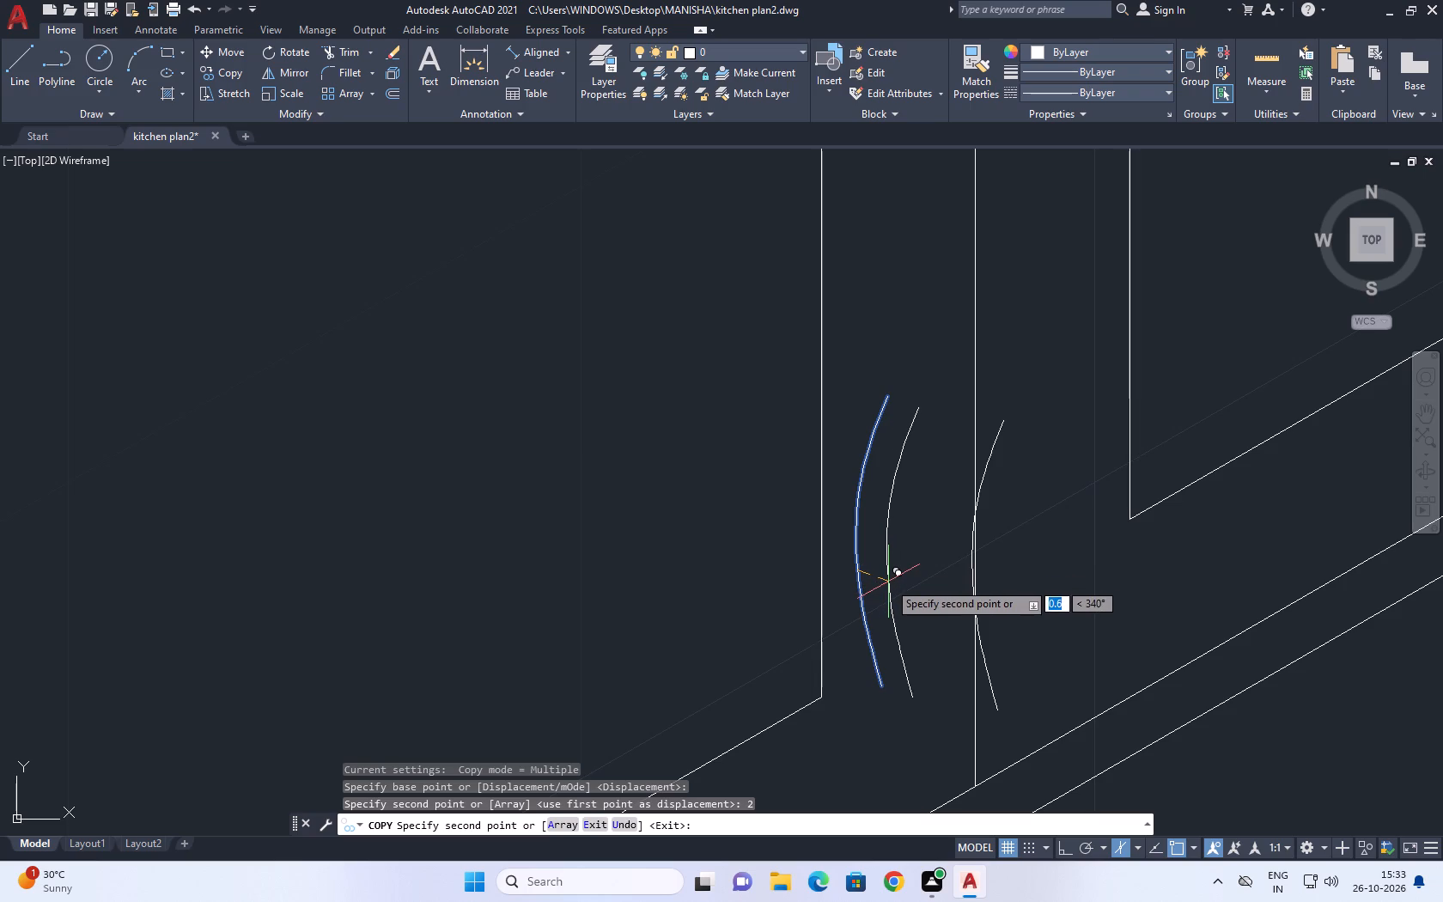
left_click(888, 582)
key("Escape")
Delete the handle curve copy that overlaps the middle divider.
left_click(1029, 417)
left_click(995, 430)
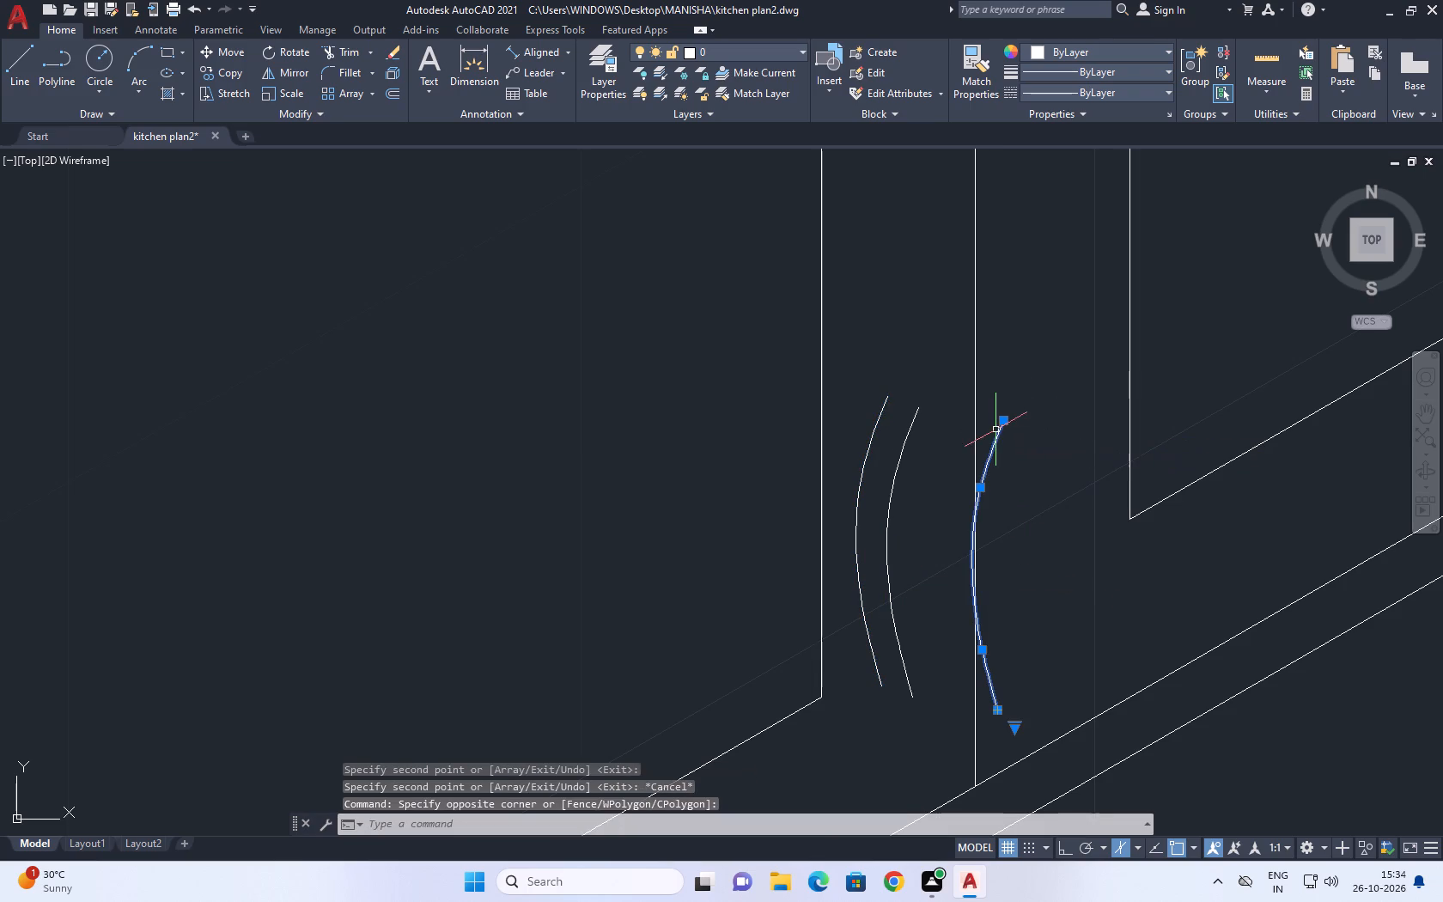
key("Delete")
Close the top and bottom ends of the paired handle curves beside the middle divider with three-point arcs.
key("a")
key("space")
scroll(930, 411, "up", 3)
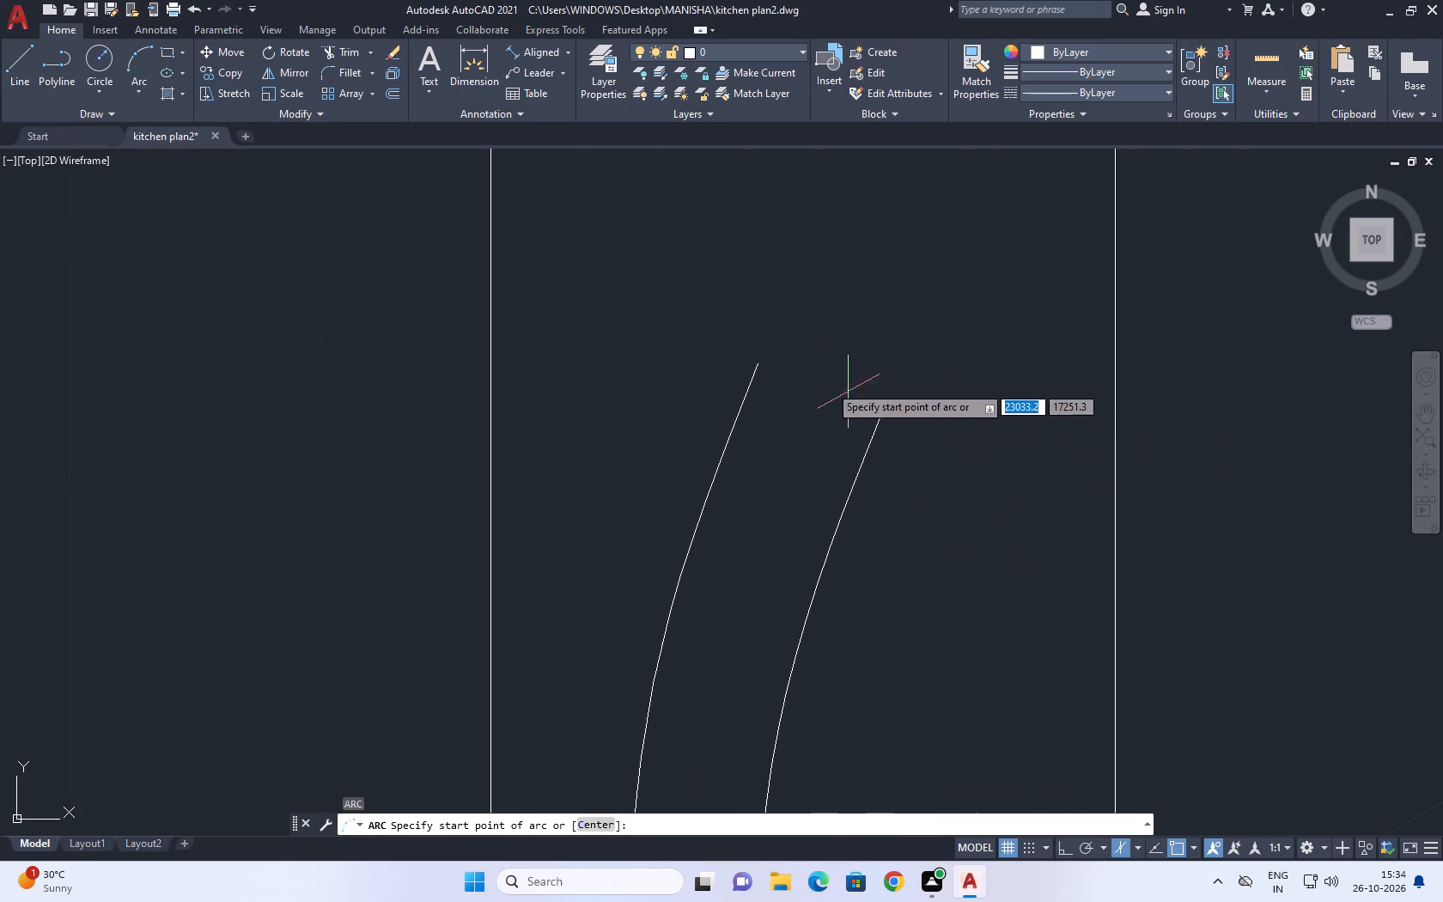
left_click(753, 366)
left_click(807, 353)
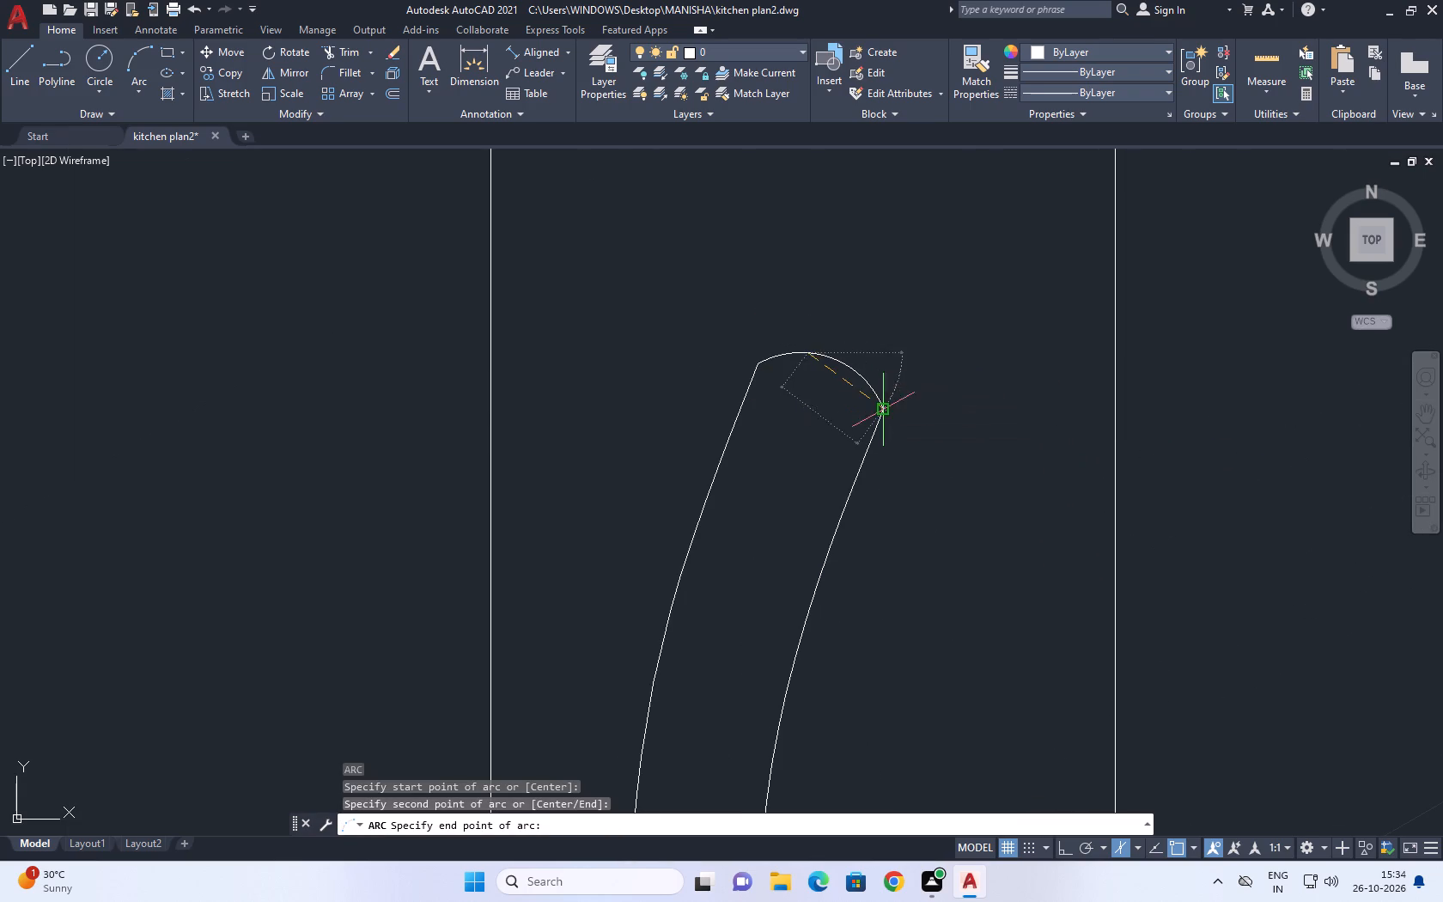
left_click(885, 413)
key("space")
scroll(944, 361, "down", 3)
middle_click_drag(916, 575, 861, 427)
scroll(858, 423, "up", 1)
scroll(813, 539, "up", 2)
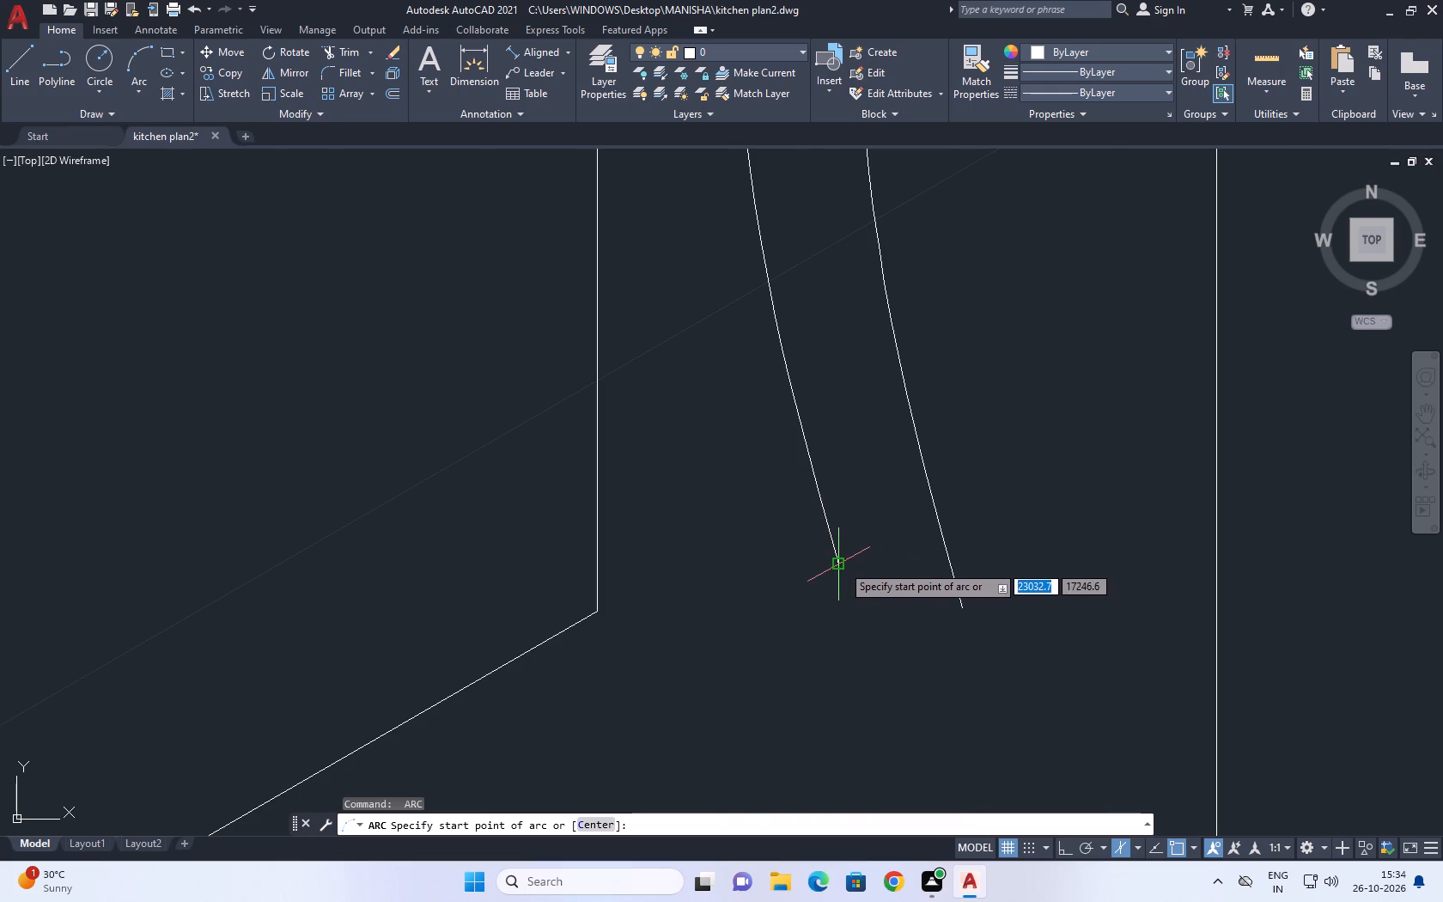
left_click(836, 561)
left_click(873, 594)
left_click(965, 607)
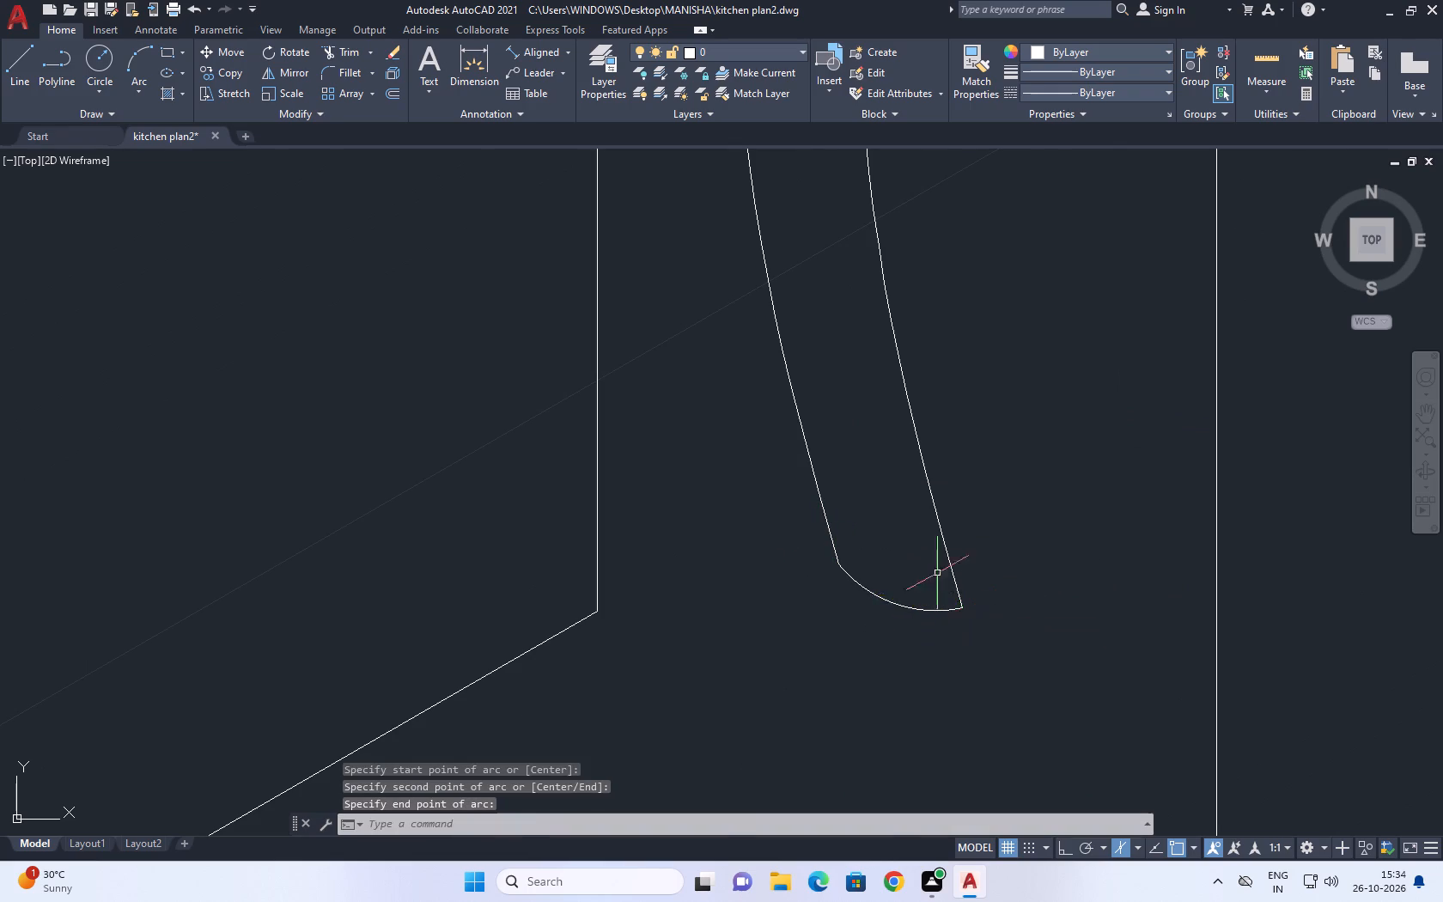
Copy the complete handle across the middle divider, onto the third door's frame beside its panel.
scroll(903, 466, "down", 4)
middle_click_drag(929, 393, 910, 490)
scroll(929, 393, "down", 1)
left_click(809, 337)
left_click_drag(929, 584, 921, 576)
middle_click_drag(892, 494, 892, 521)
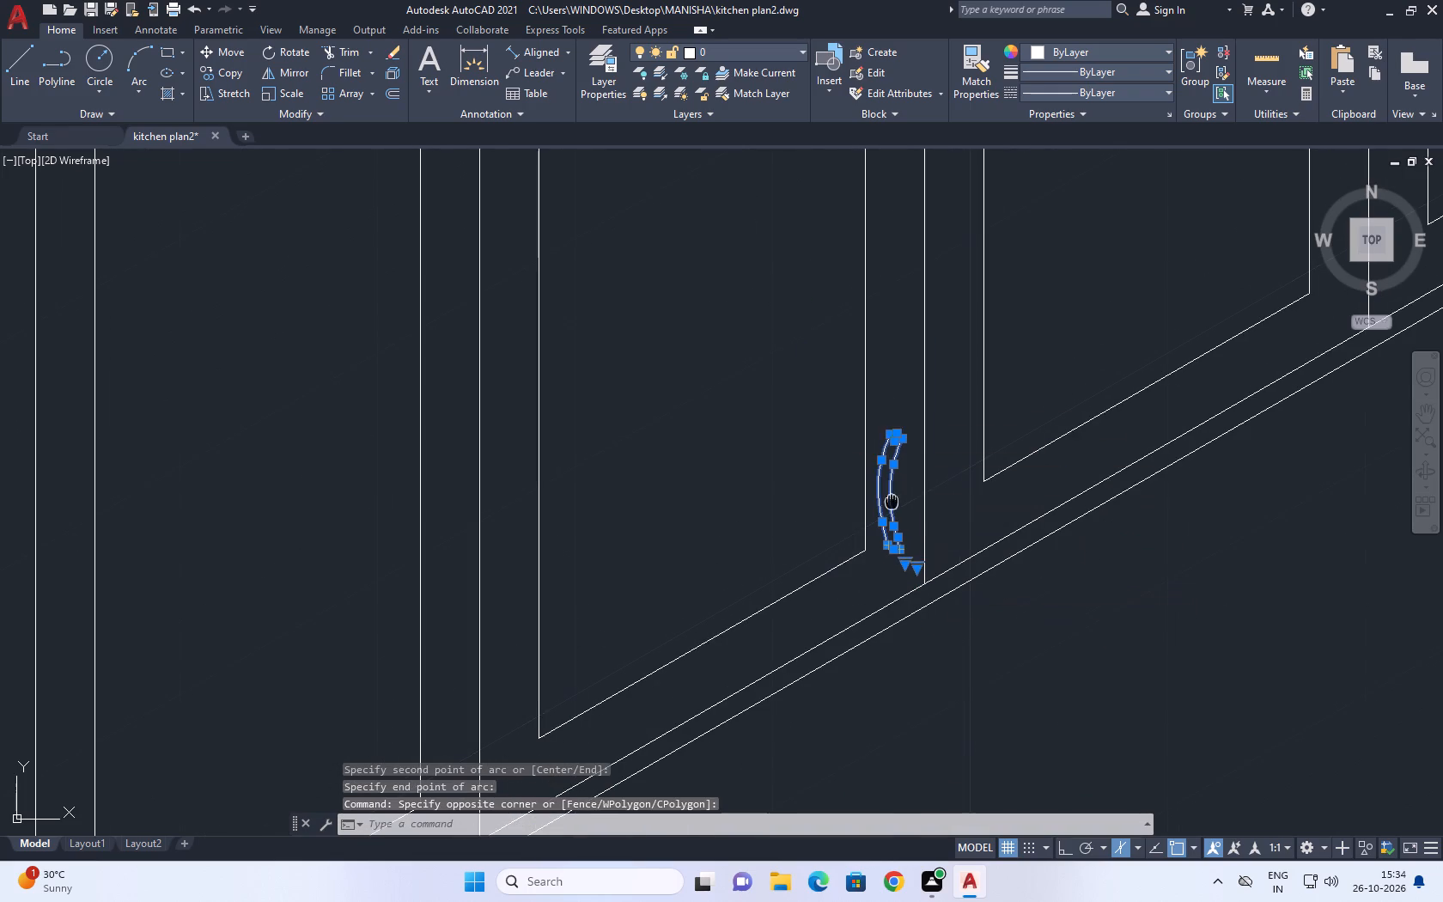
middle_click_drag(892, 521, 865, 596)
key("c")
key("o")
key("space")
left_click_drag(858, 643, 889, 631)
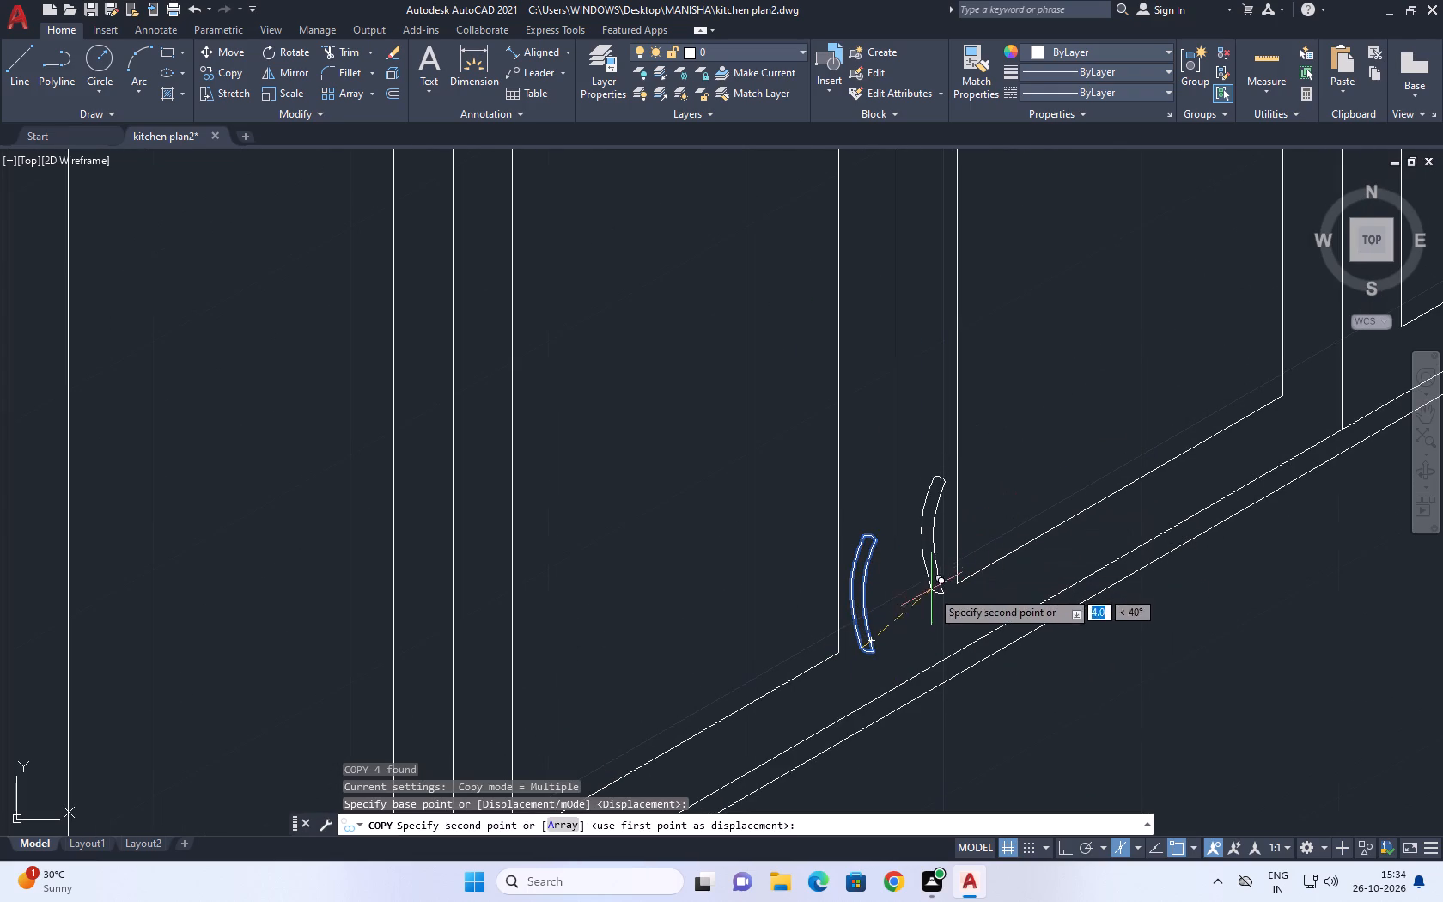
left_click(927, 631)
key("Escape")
Delete both curved handles on either side of the middle divider.
scroll(933, 446, "down", 4)
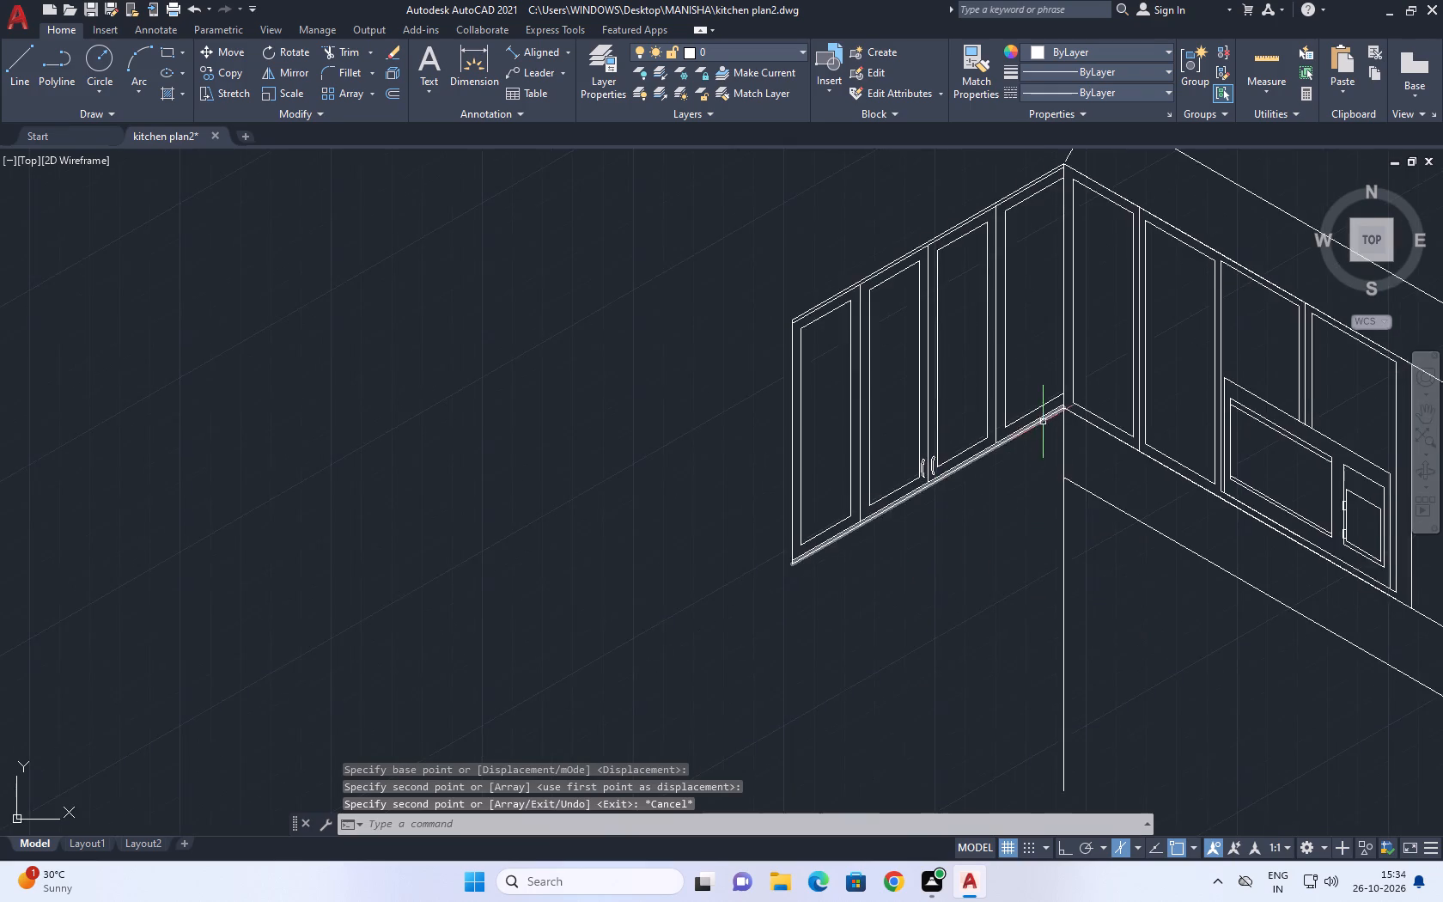
middle_click_drag(1043, 422, 822, 506)
scroll(735, 560, "up", 3)
middle_click_drag(618, 549, 630, 476)
scroll(564, 436, "up", 1)
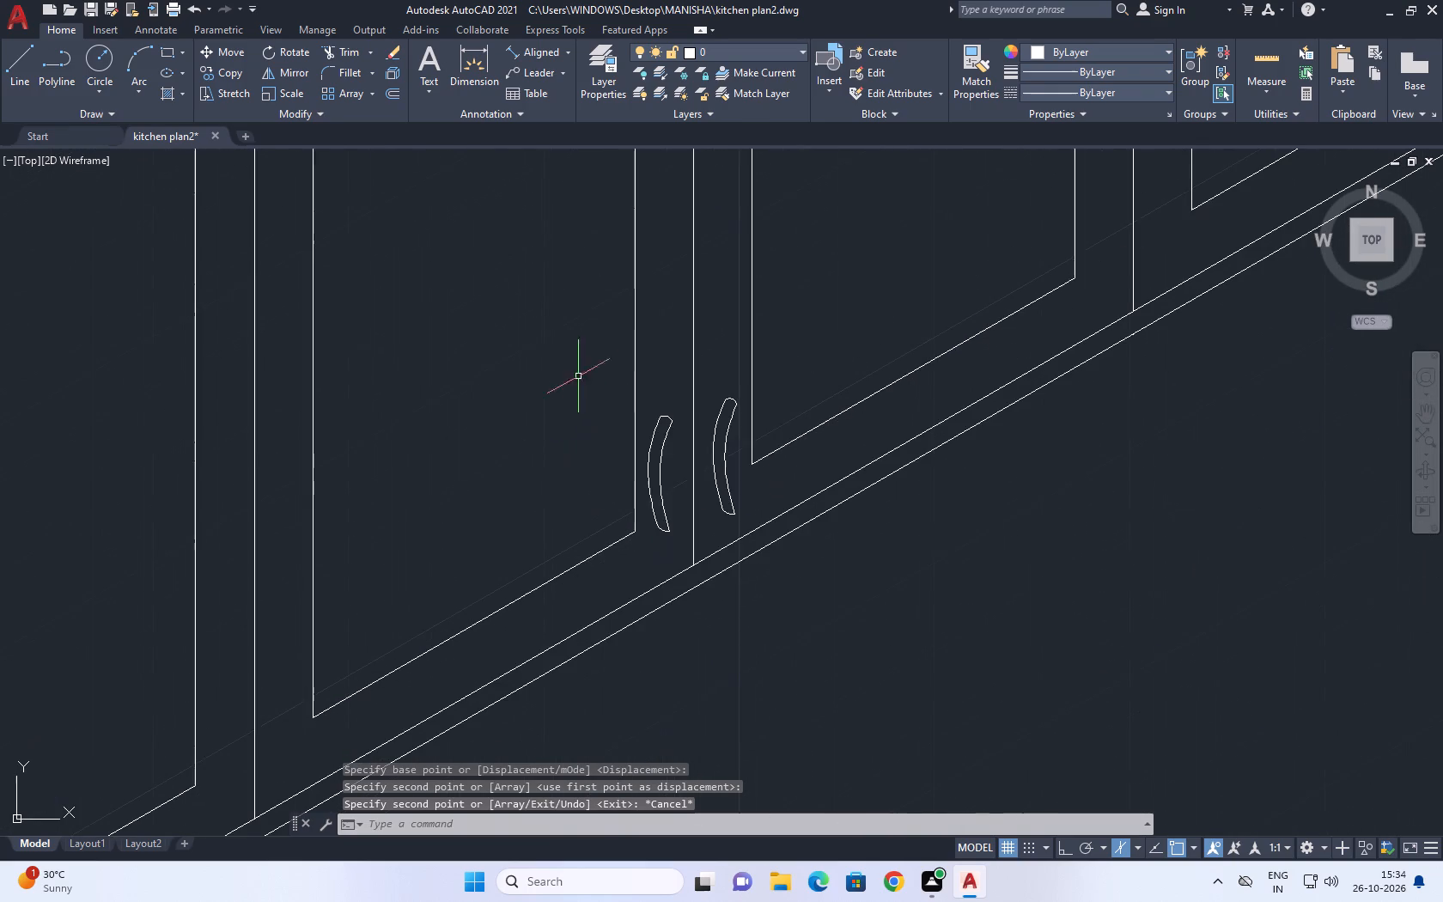
left_click_drag(584, 365, 655, 408)
left_click(811, 583)
middle_click_drag(809, 517, 839, 614)
key("Delete")
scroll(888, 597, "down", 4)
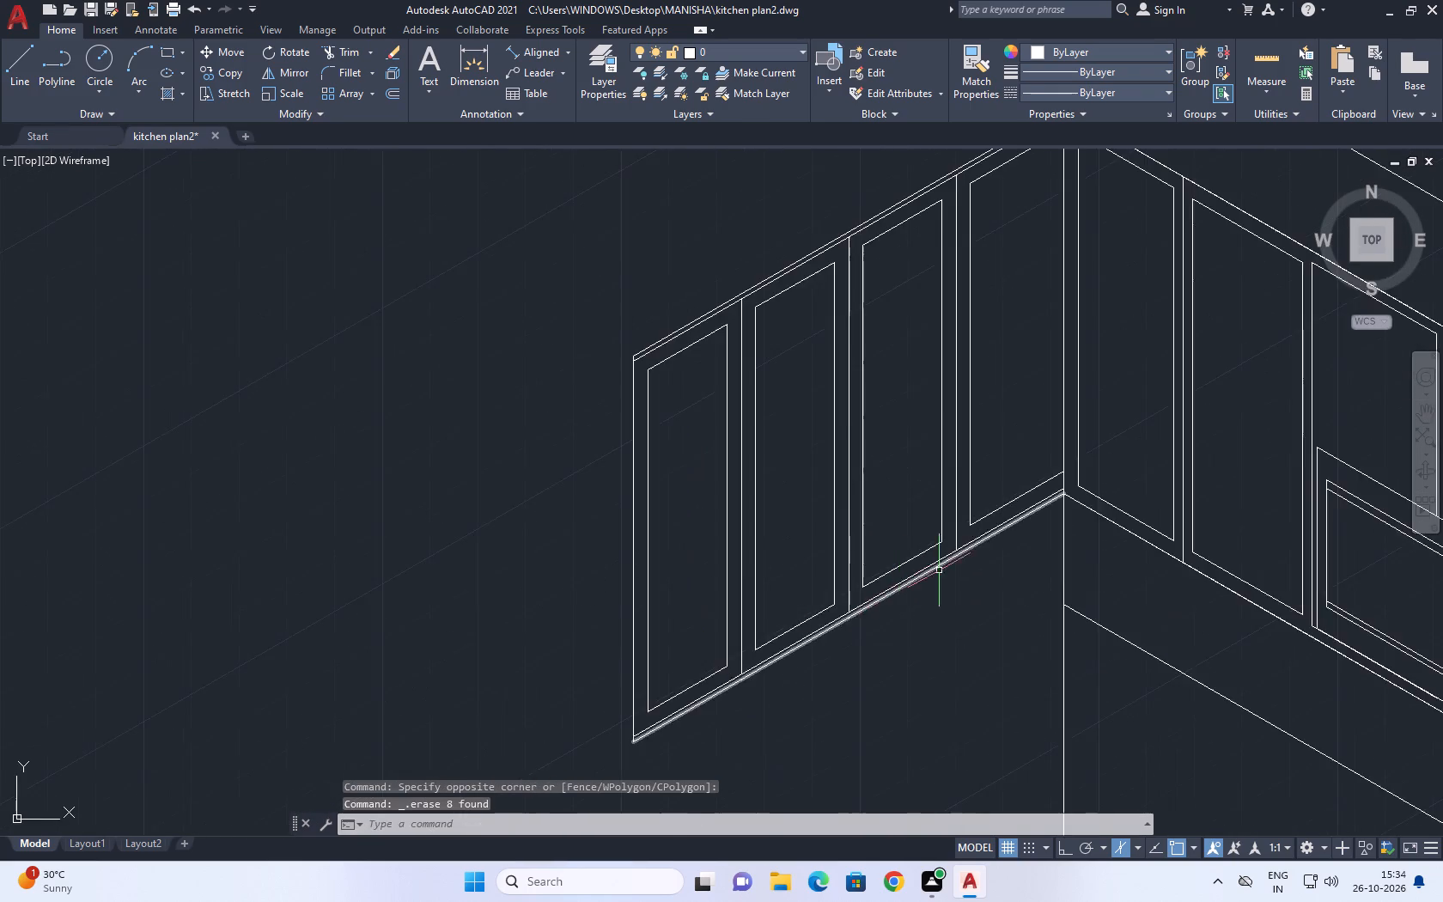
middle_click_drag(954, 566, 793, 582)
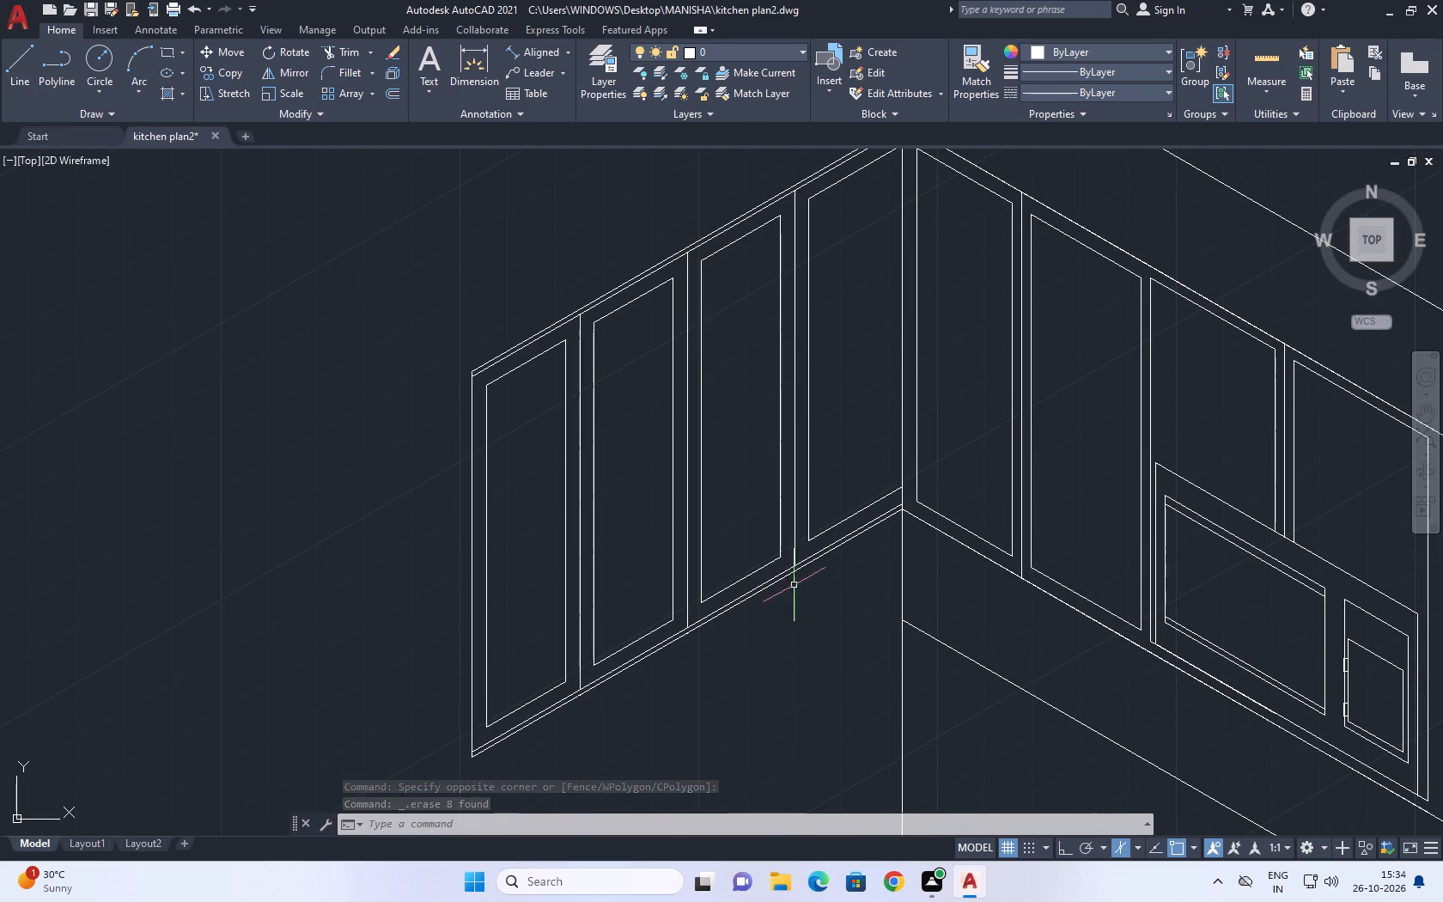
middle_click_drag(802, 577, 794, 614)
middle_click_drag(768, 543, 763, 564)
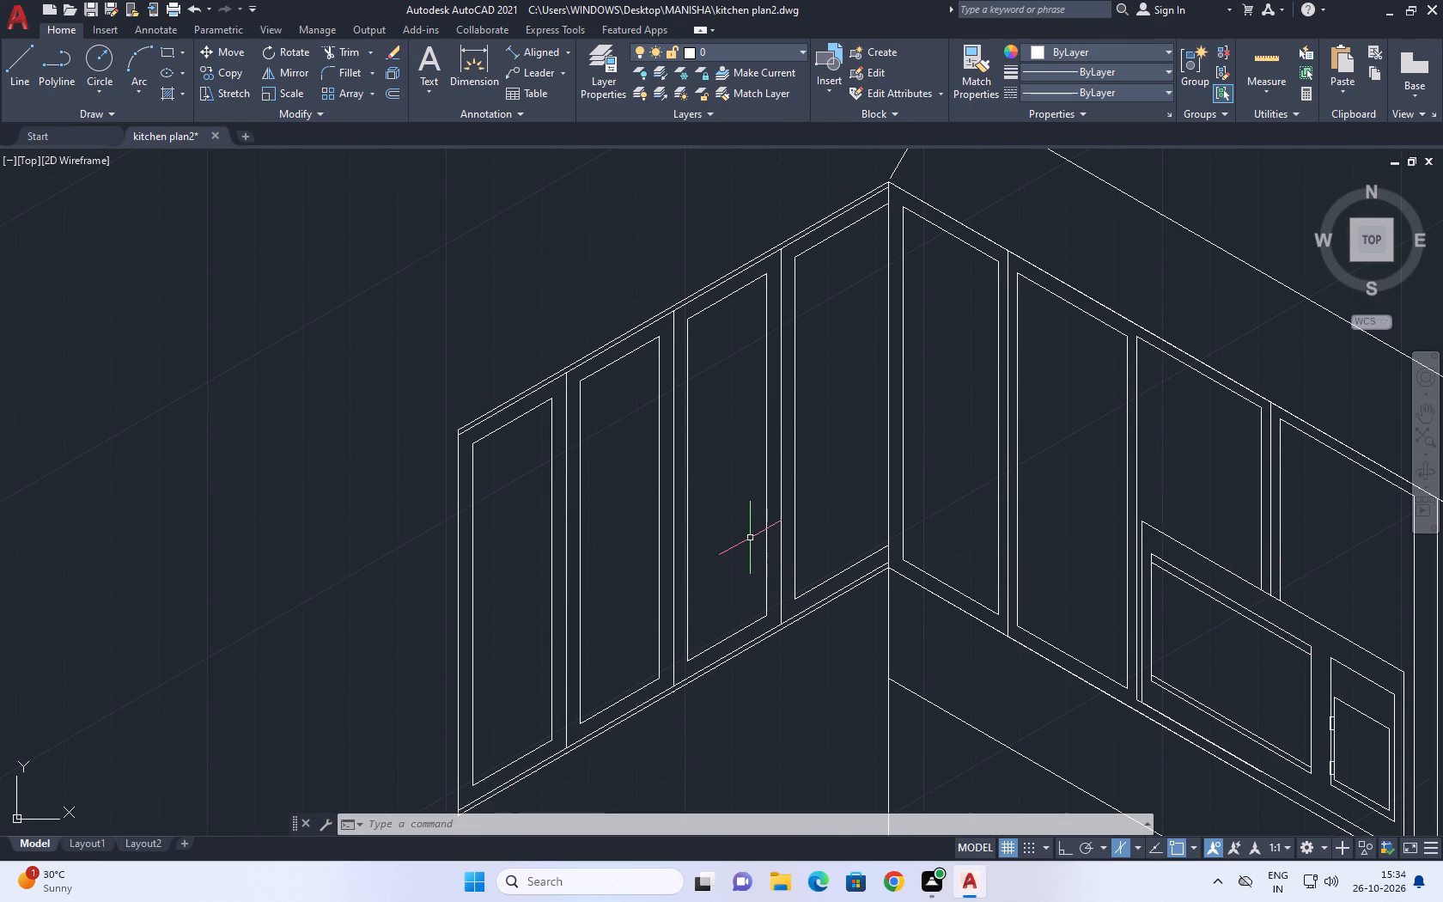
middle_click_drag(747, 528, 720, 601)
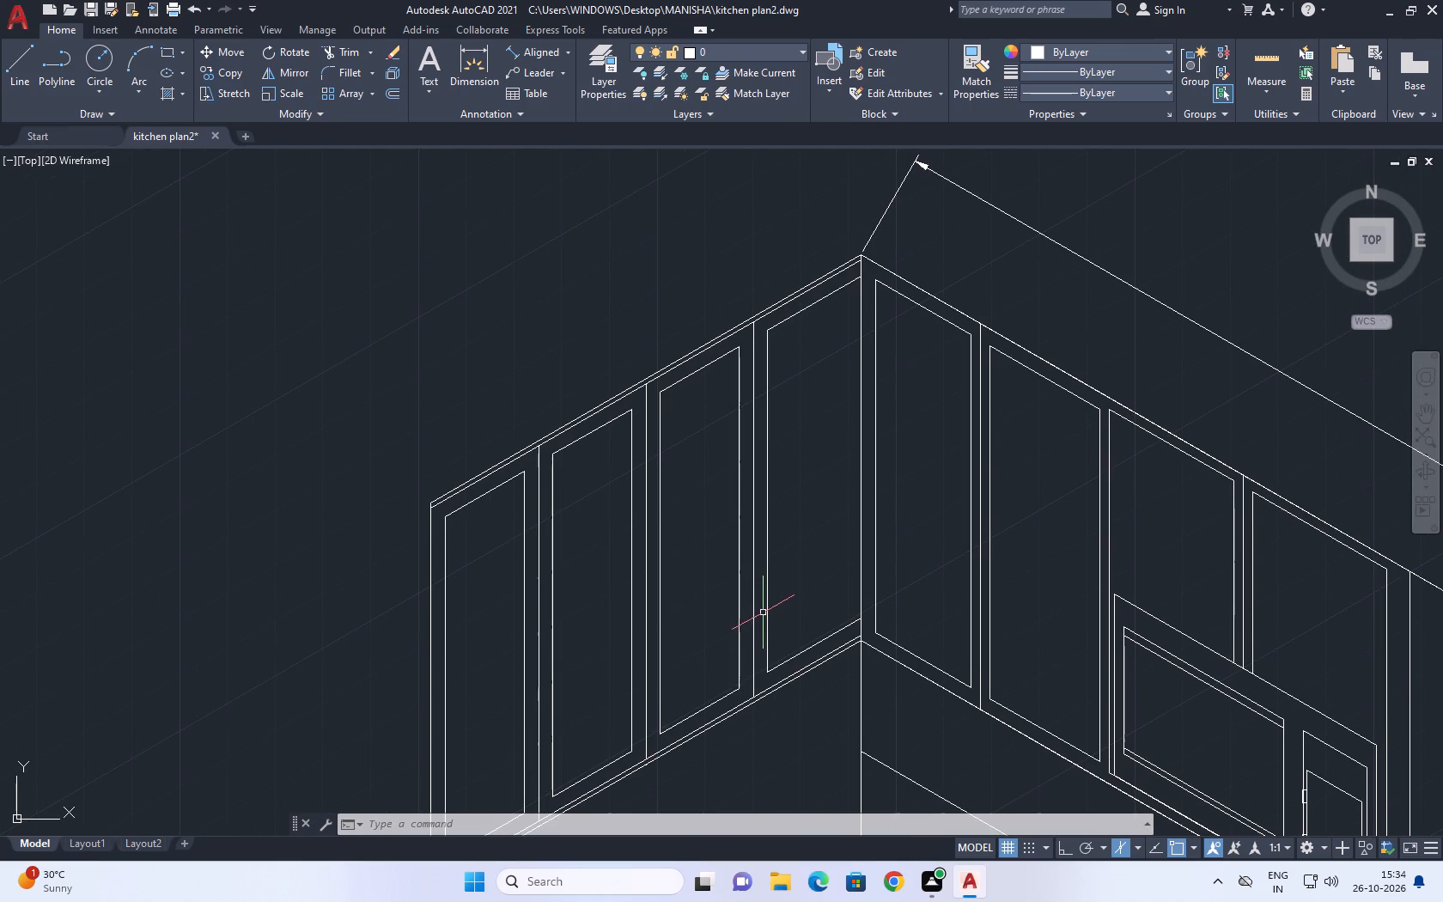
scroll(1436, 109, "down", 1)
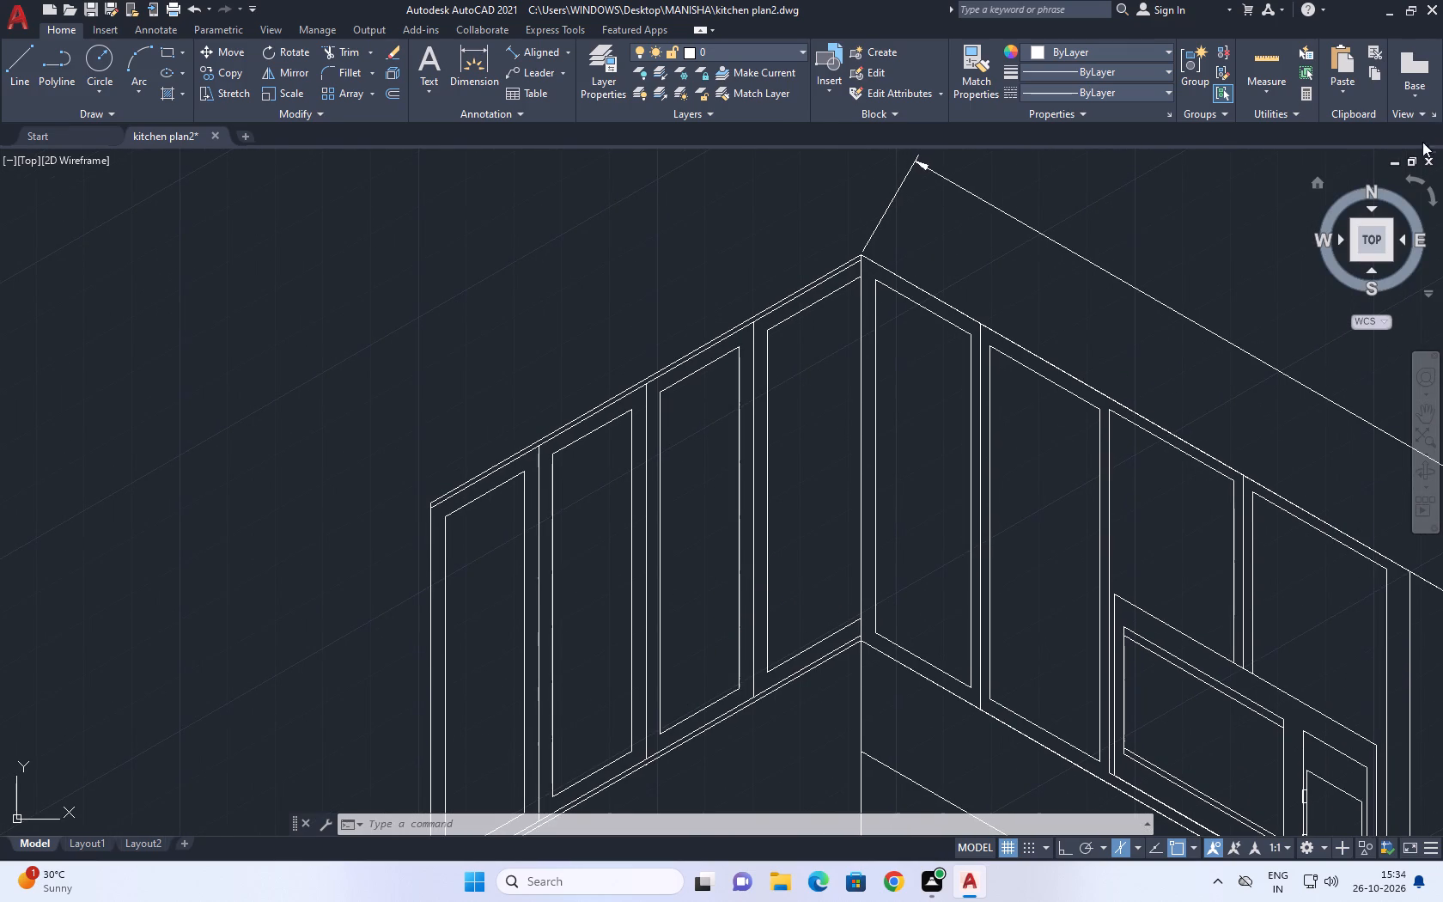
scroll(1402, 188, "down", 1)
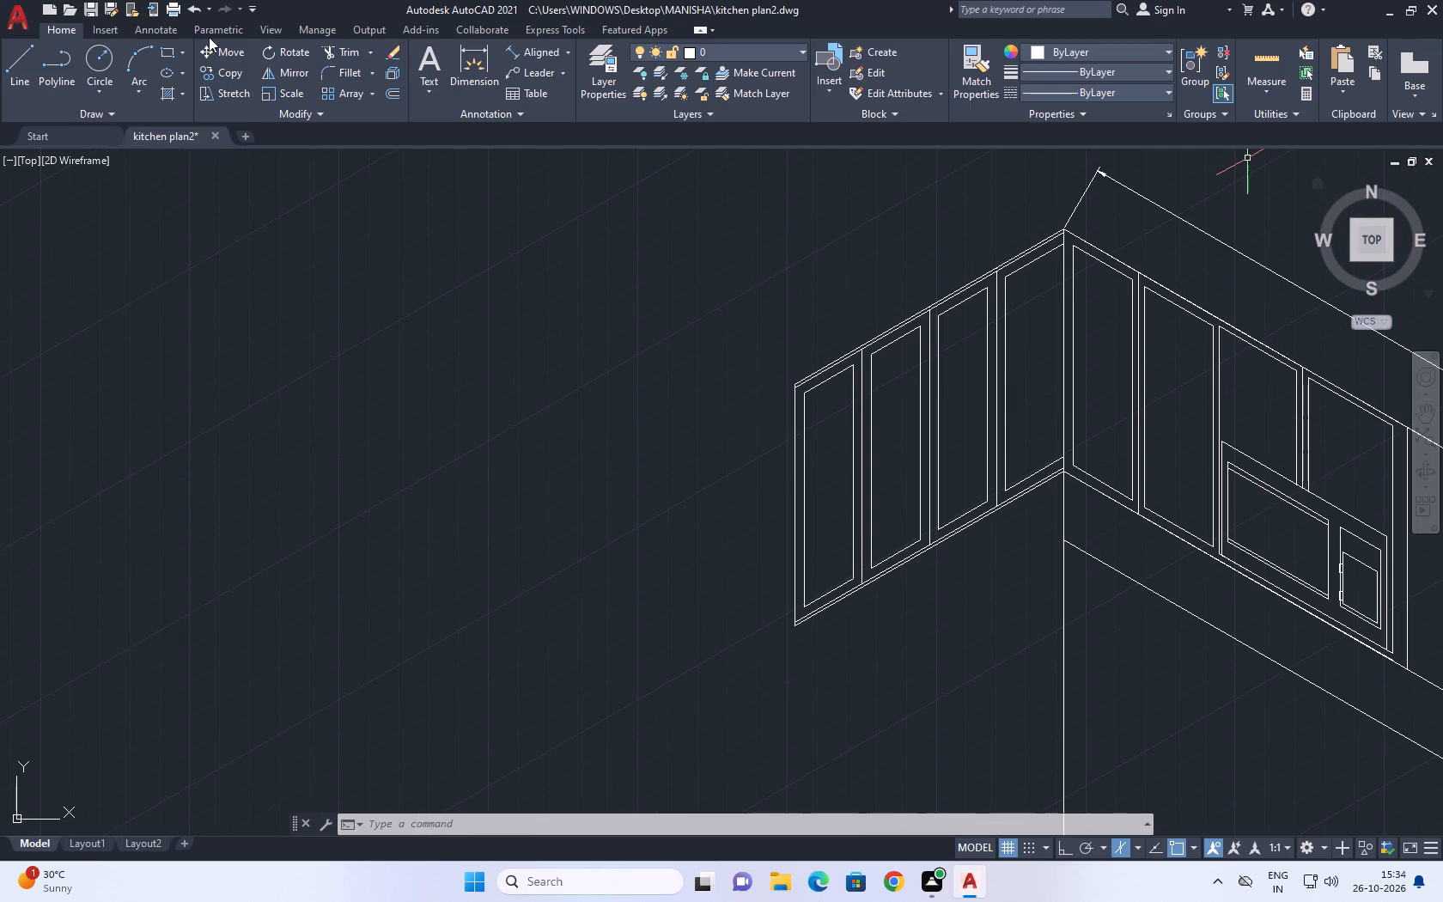
Save the drawing as kitchen plan2, replacing the existing file.
left_click(12, 9)
left_click(47, 212)
left_click(949, 597)
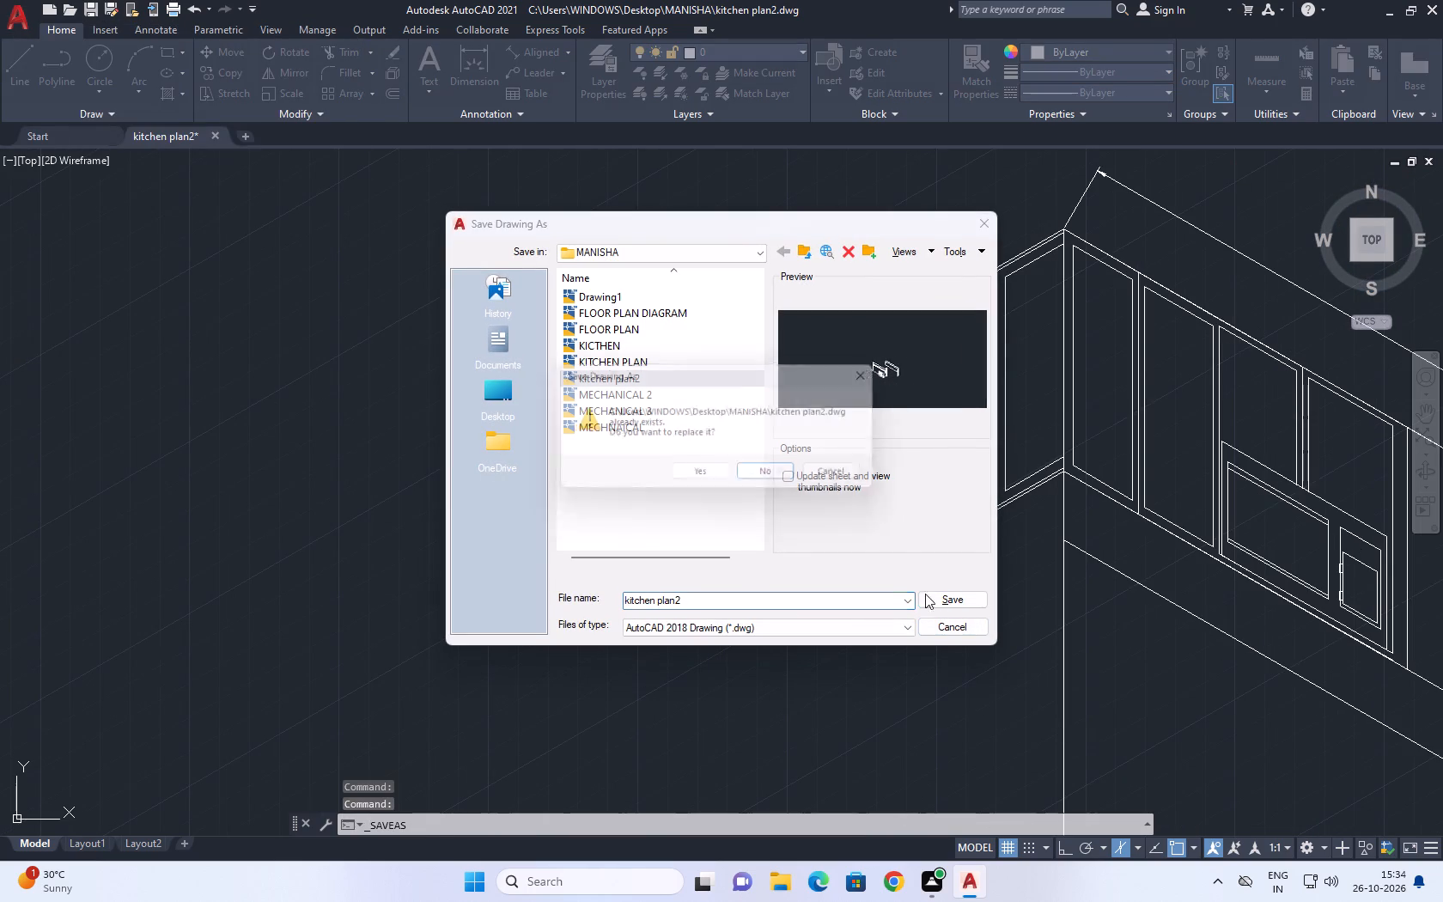
left_click(708, 480)
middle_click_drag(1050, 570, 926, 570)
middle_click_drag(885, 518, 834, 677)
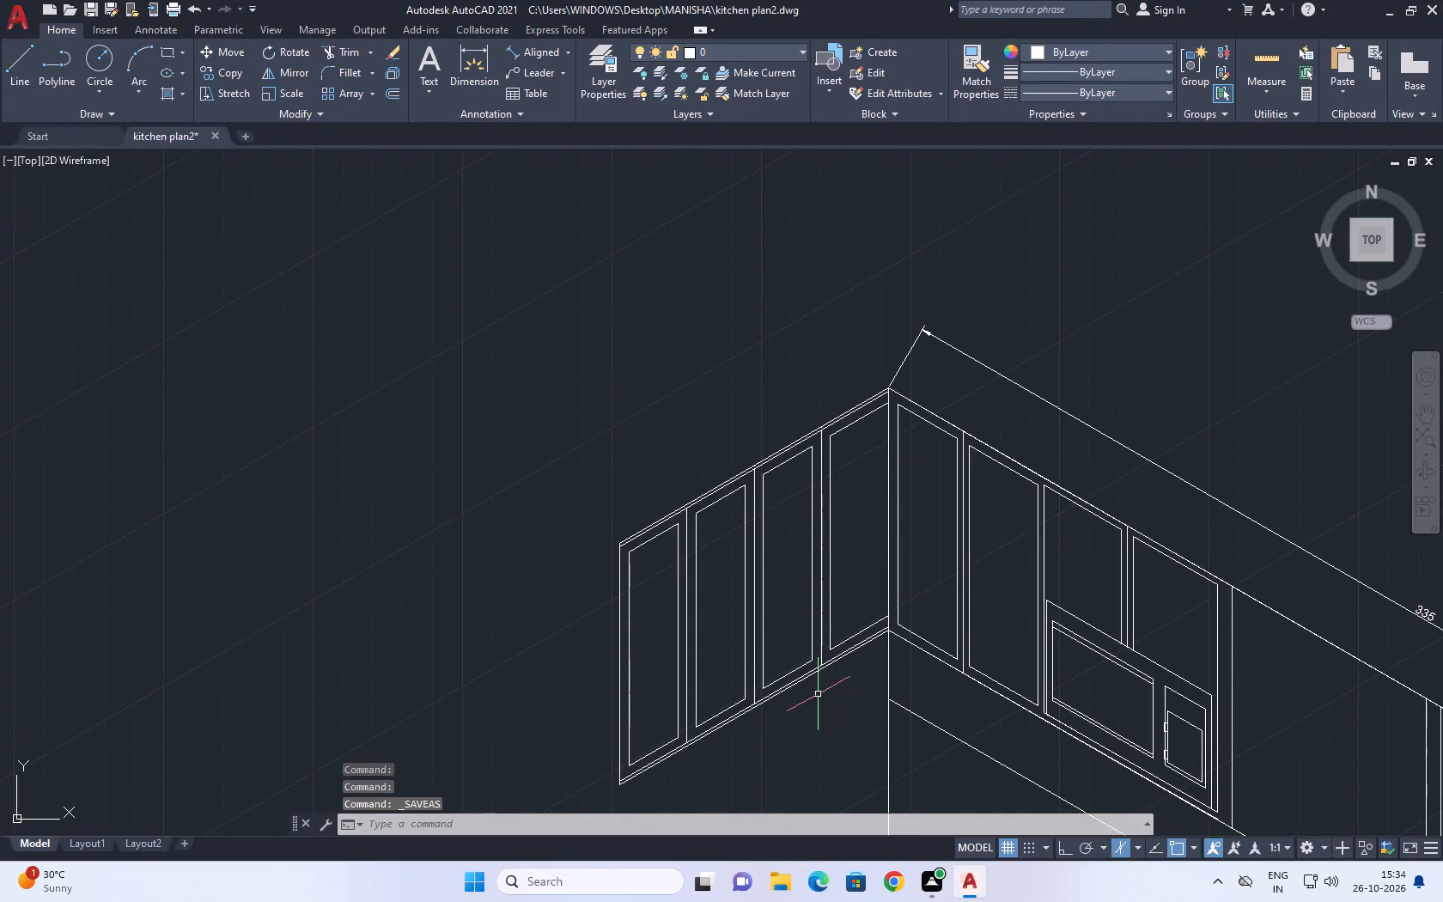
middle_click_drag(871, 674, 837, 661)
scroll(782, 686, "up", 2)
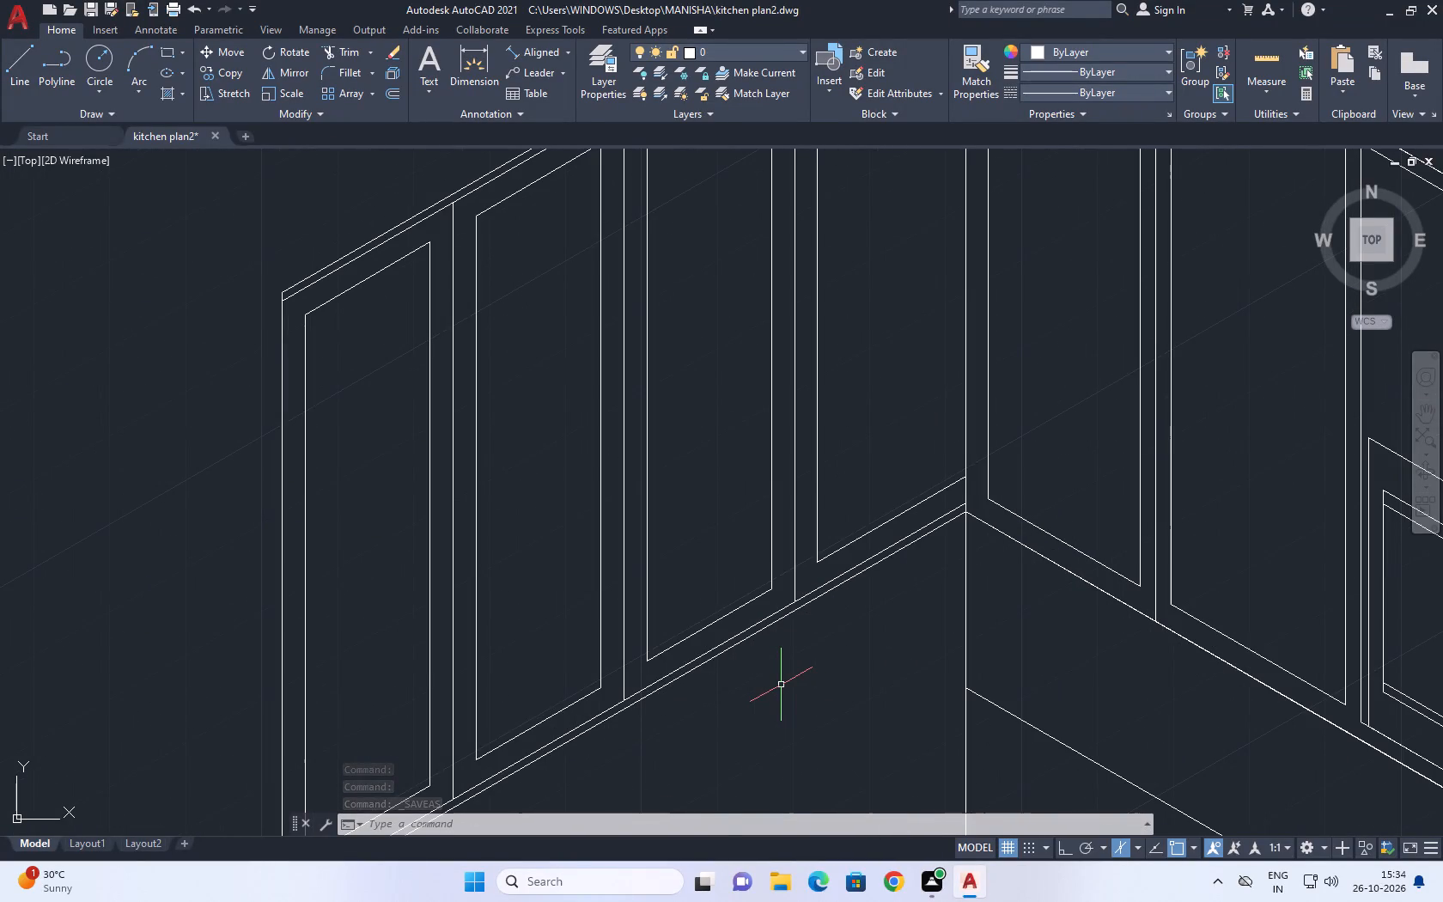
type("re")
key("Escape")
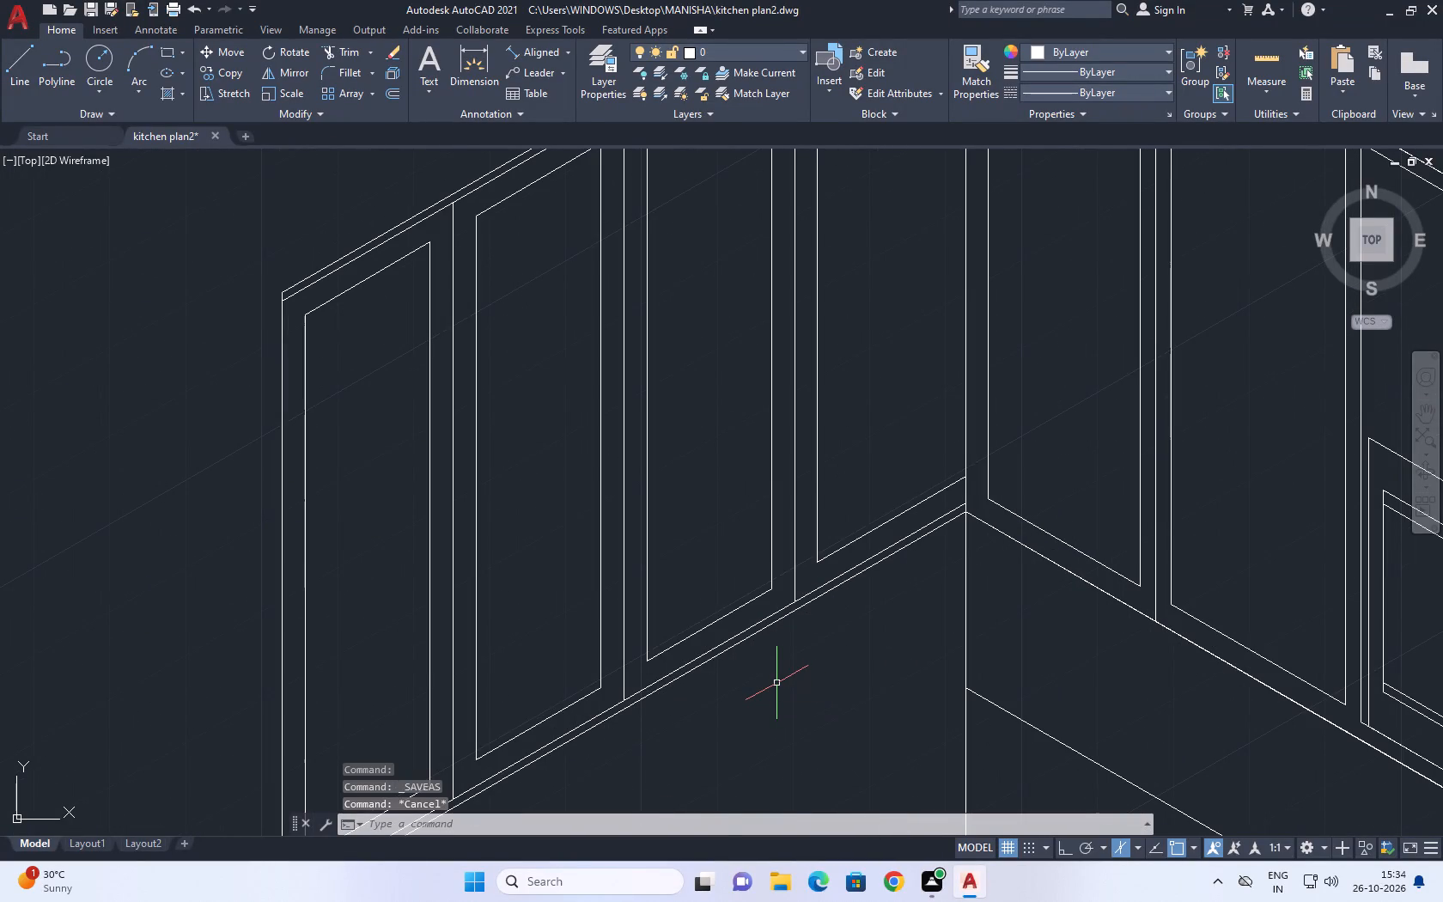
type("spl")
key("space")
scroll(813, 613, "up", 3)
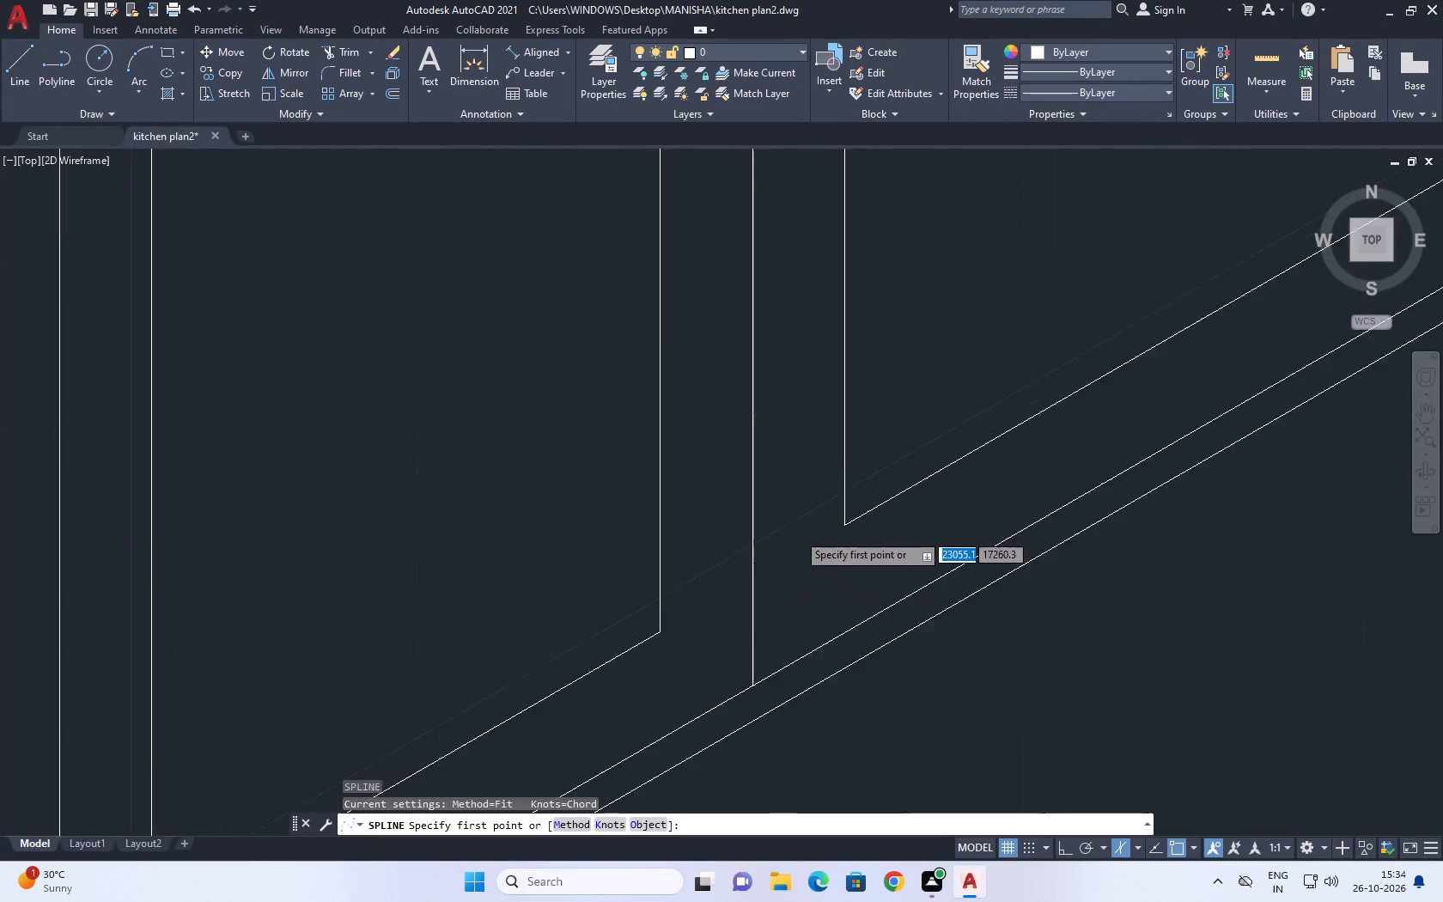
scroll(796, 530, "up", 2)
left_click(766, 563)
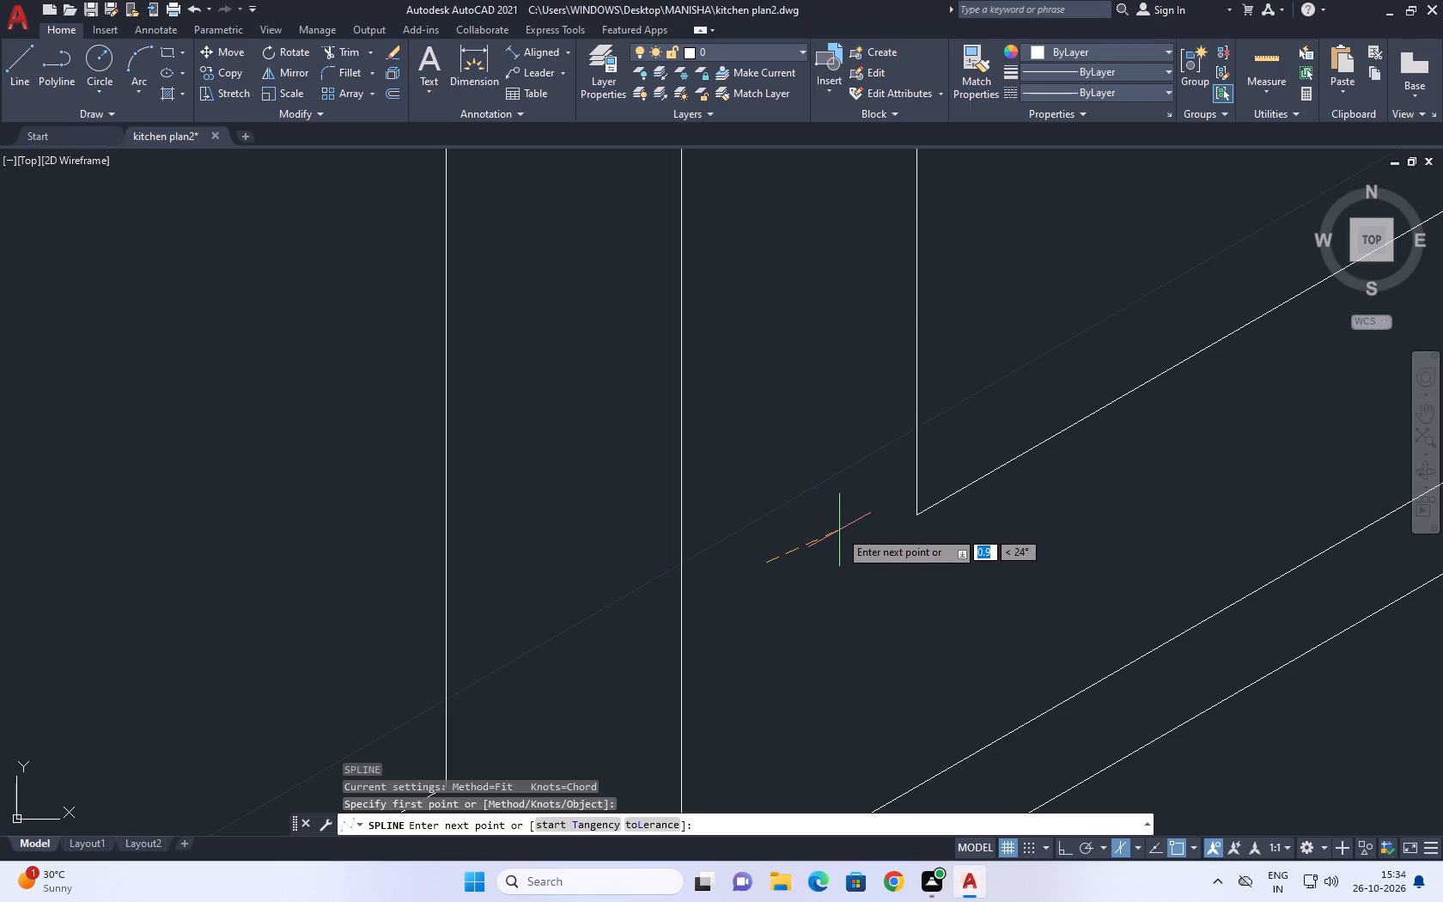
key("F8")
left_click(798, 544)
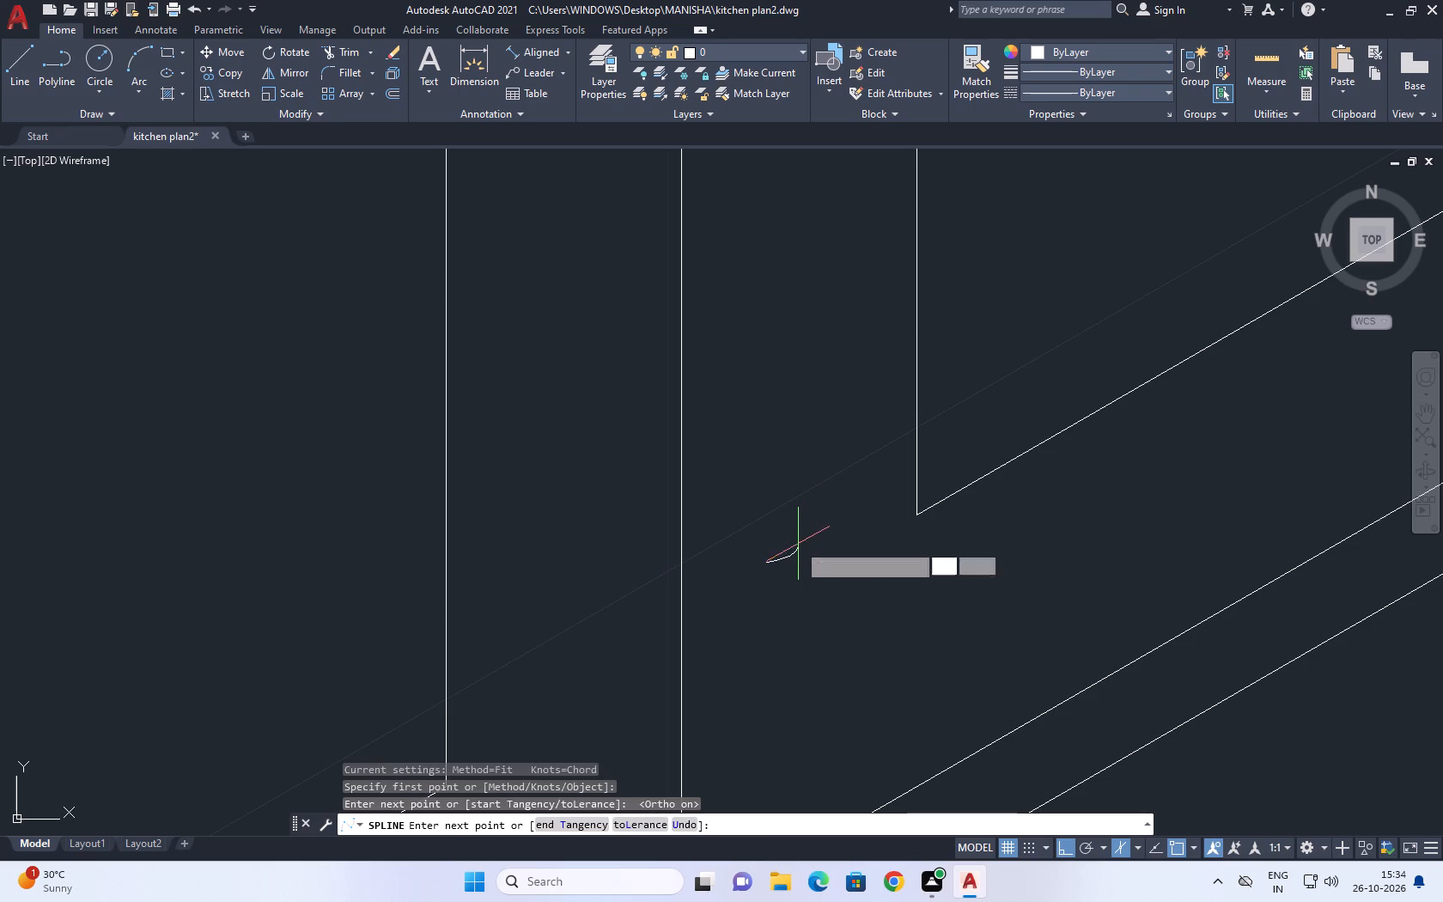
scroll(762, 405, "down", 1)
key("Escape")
With ortho off, draw a four-point spline for a handle near the bottom, between the third divider and the fourth door panel.
middle_click_drag(773, 455, 750, 524)
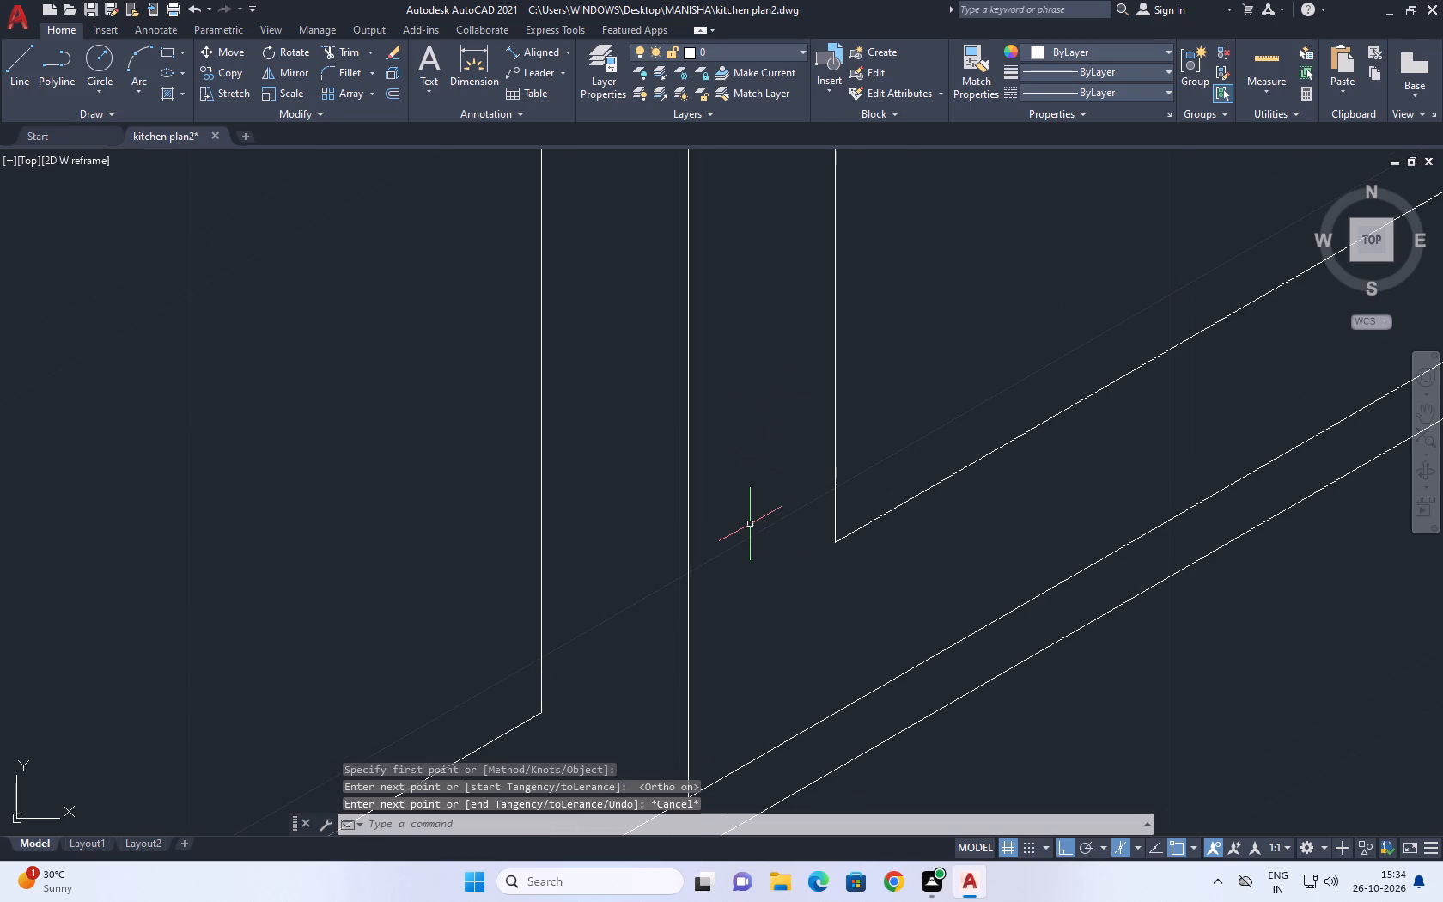
key("space")
scroll(753, 492, "down", 2)
scroll(751, 465, "up", 2)
left_click(768, 354)
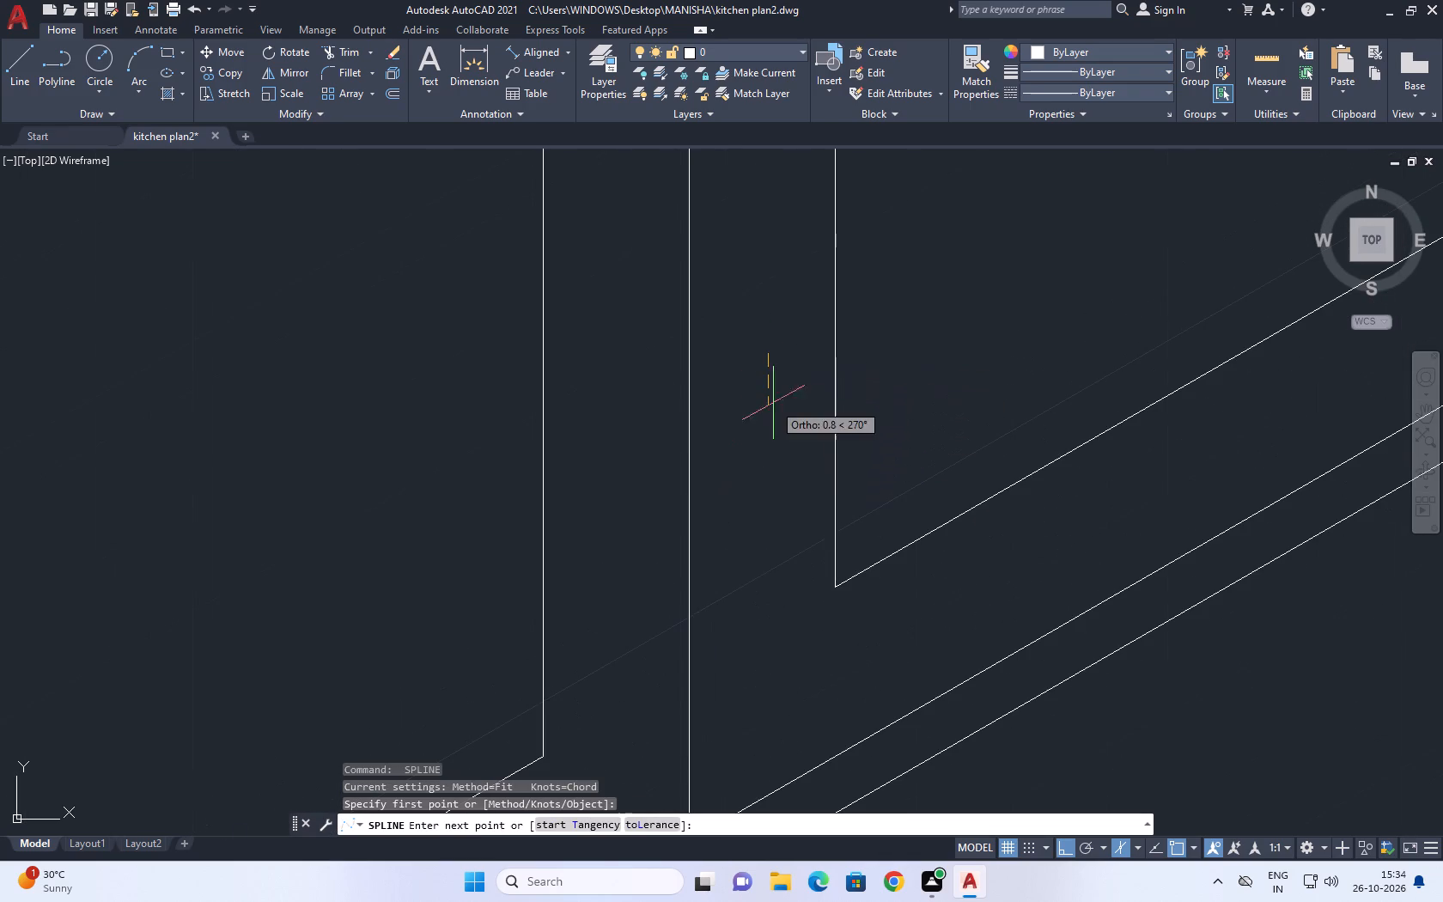
key("F8")
left_click(773, 428)
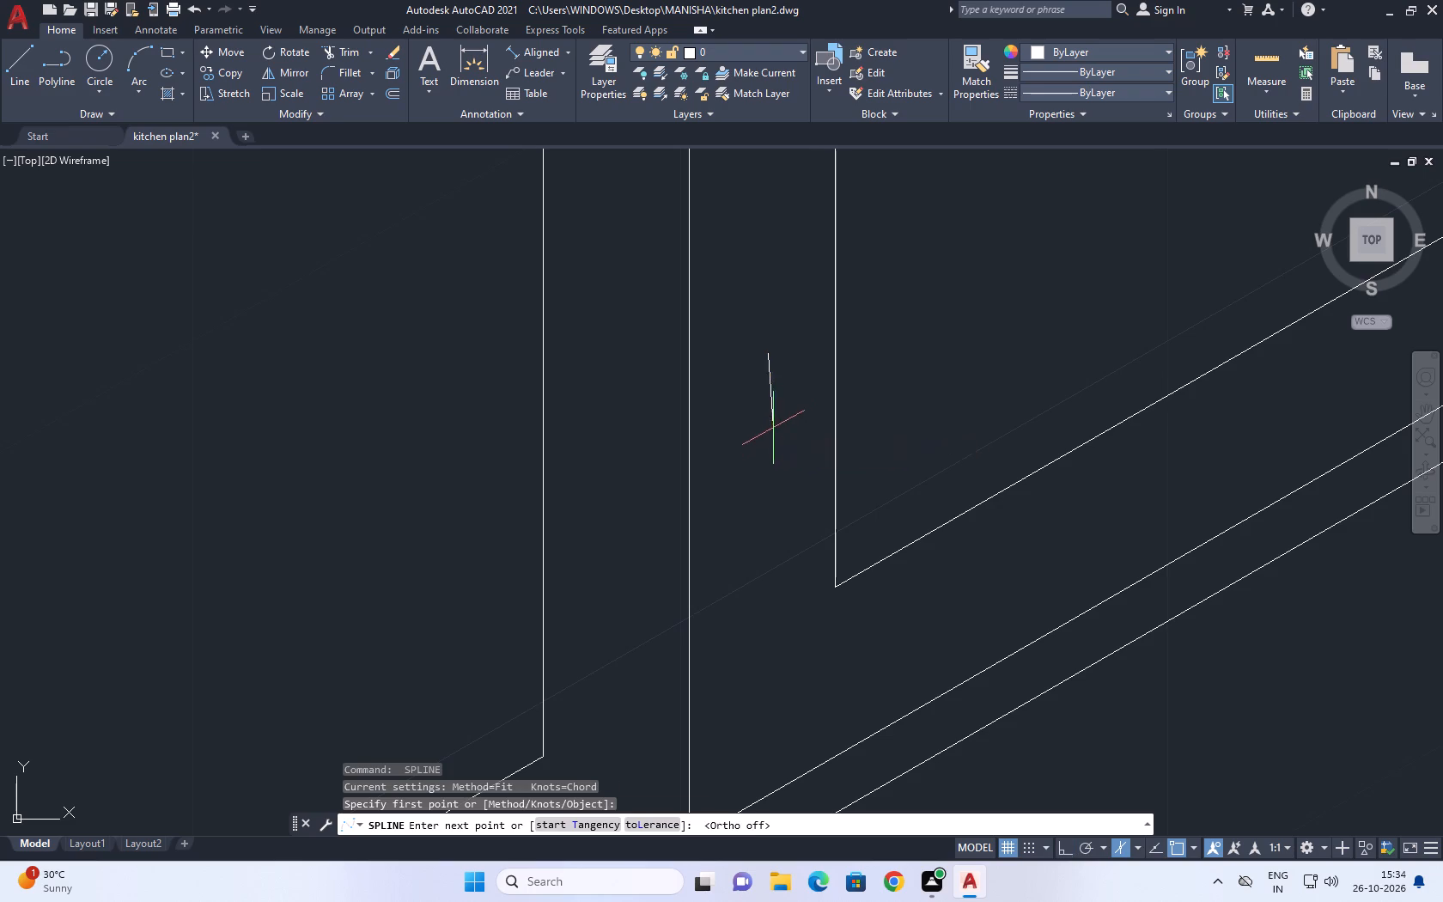
left_click(781, 480)
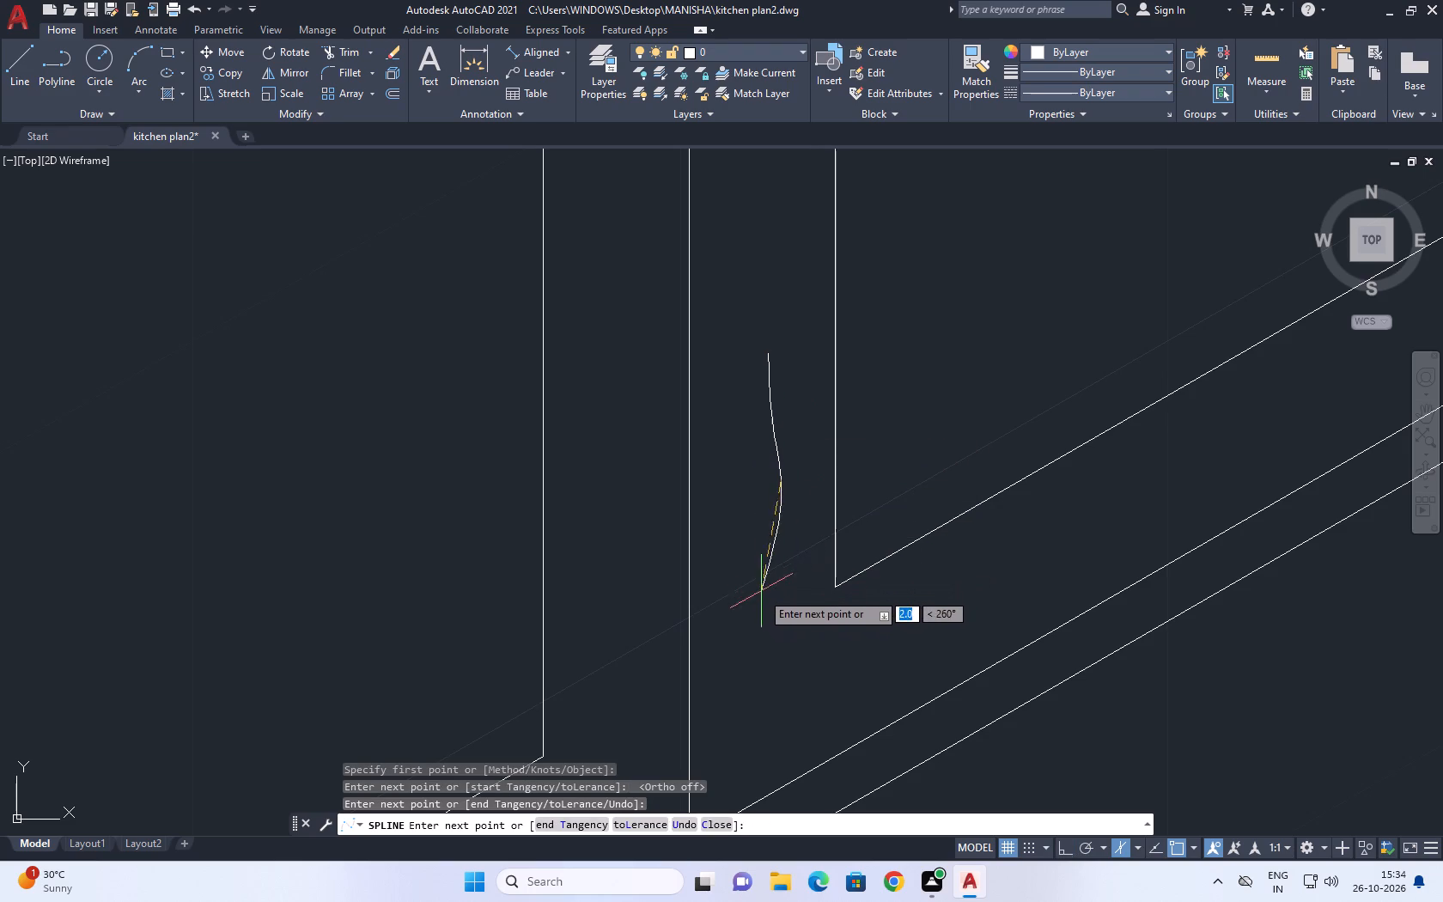
left_click(764, 635)
key("space")
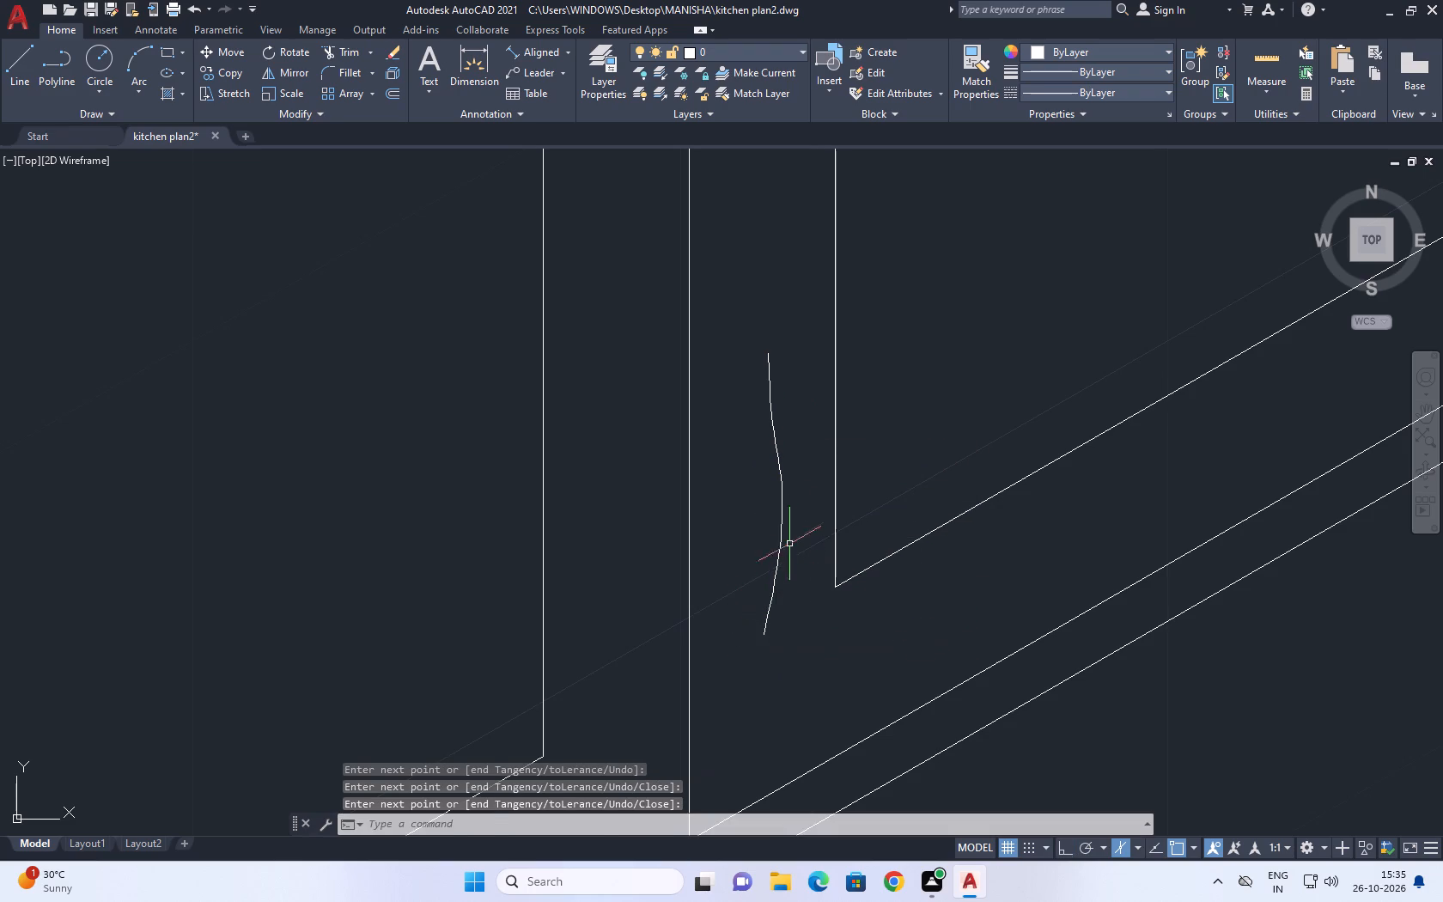
Stretch the spline's two middle fit points to give the handle curve an even bow towards the fourth door panel.
left_click(789, 534)
left_click_drag(751, 480, 751, 470)
scroll(758, 417, "up", 2)
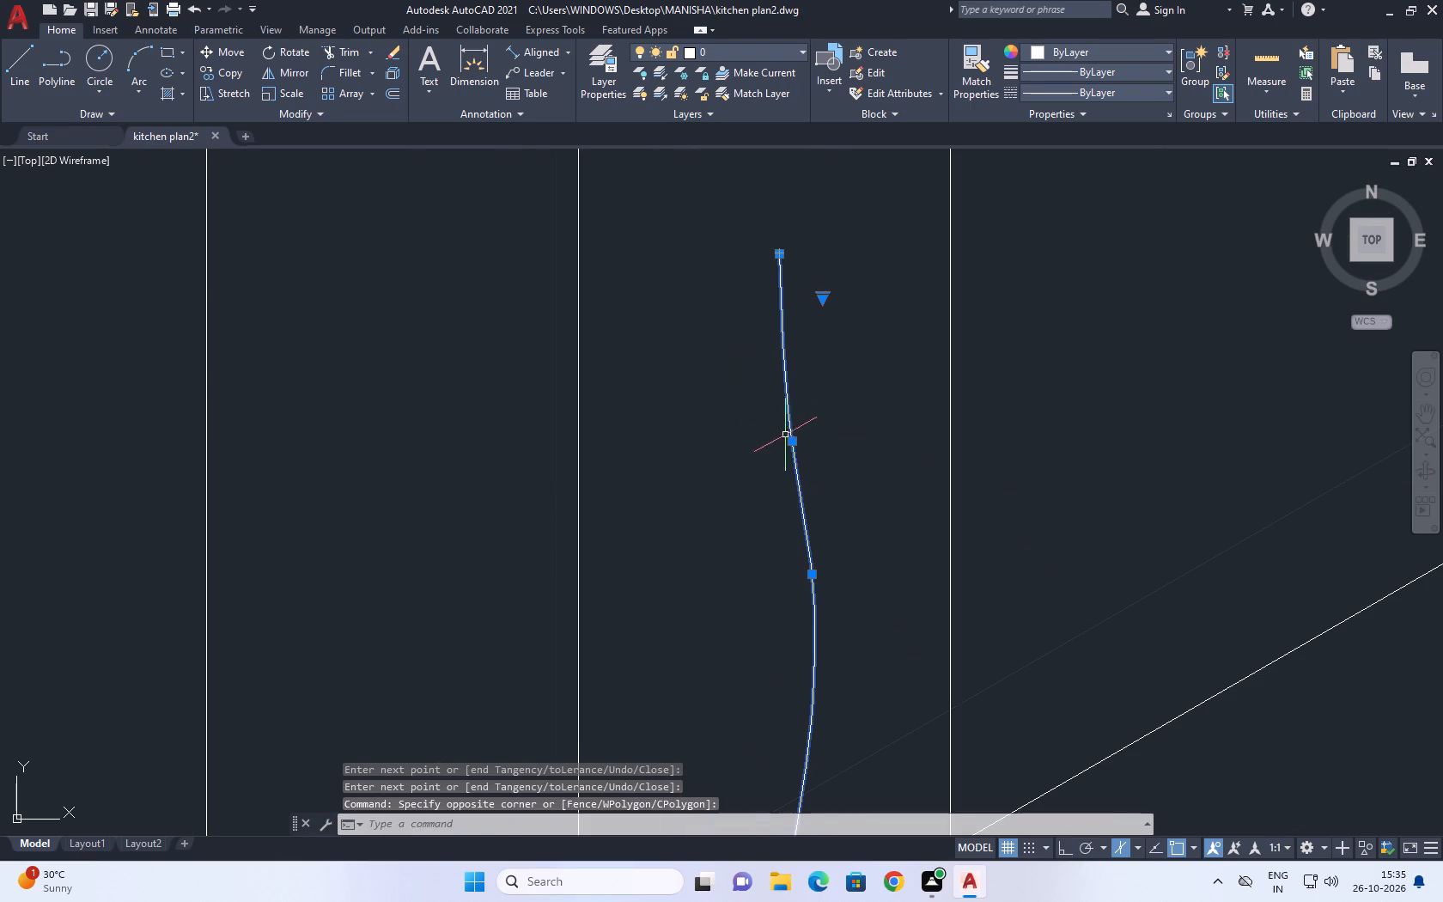
left_click(796, 443)
left_click(813, 437)
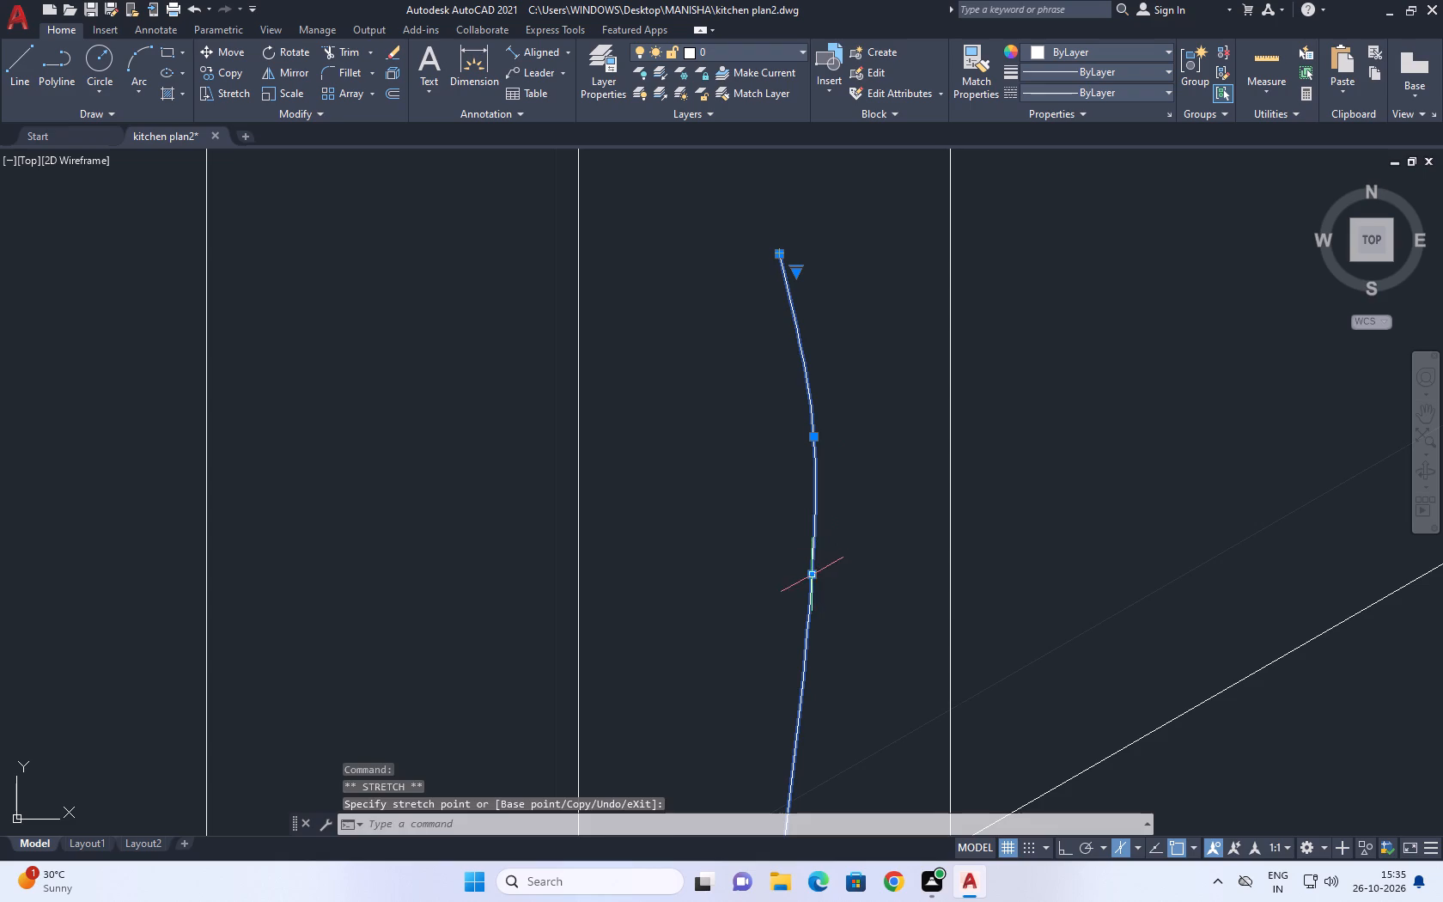
left_click(813, 572)
left_click(819, 625)
Copy the handle curve towards the third divider, once at 2 units and once at about 0.6 units.
scroll(830, 558, "down", 3)
middle_click_drag(836, 567, 830, 619)
type("co")
key("space")
left_click(826, 622)
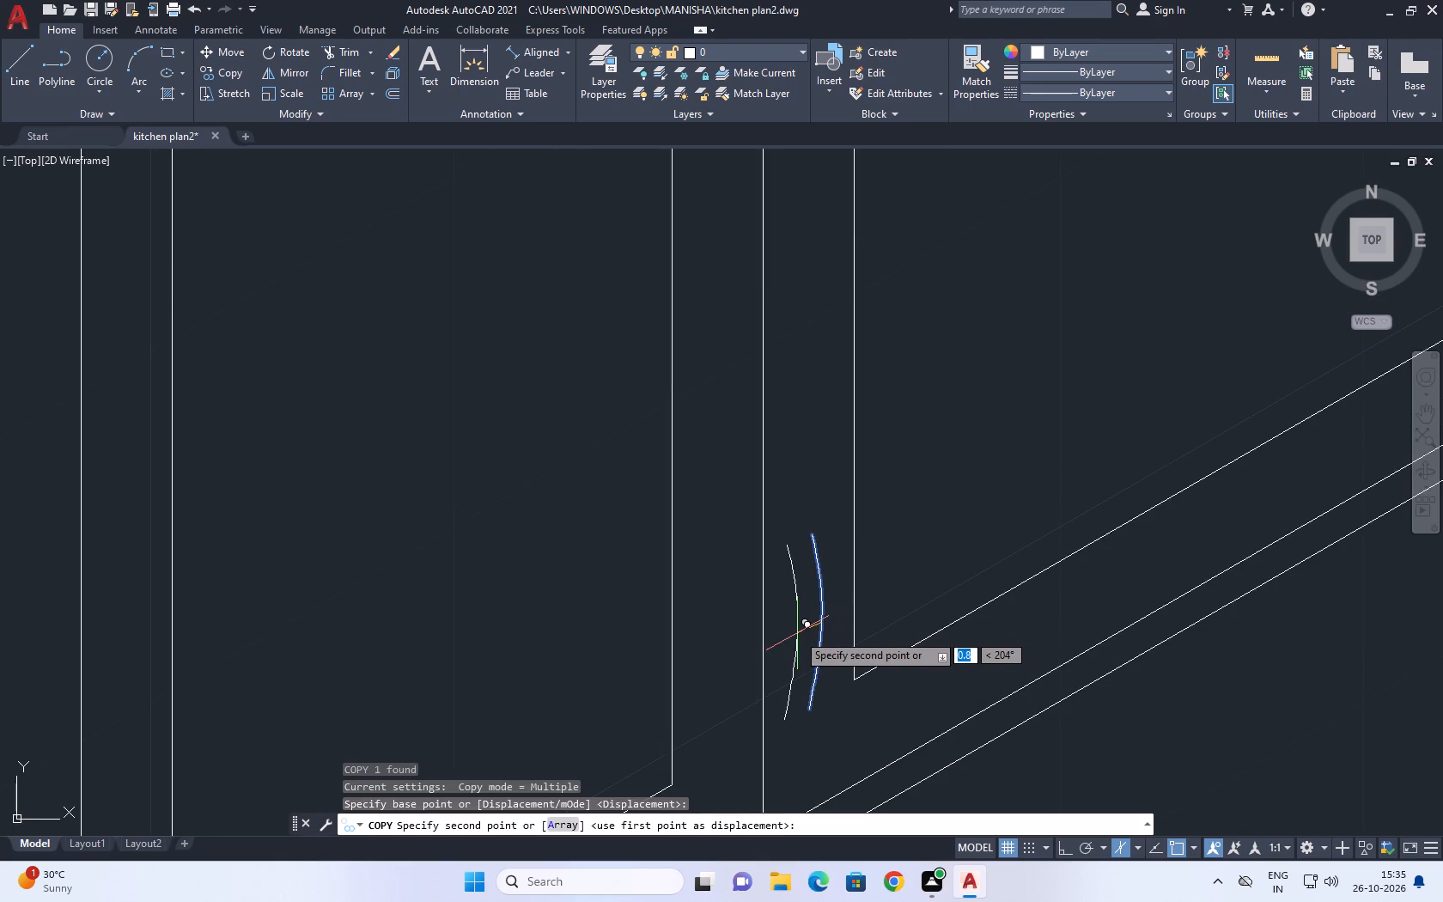
type("2")
key("space")
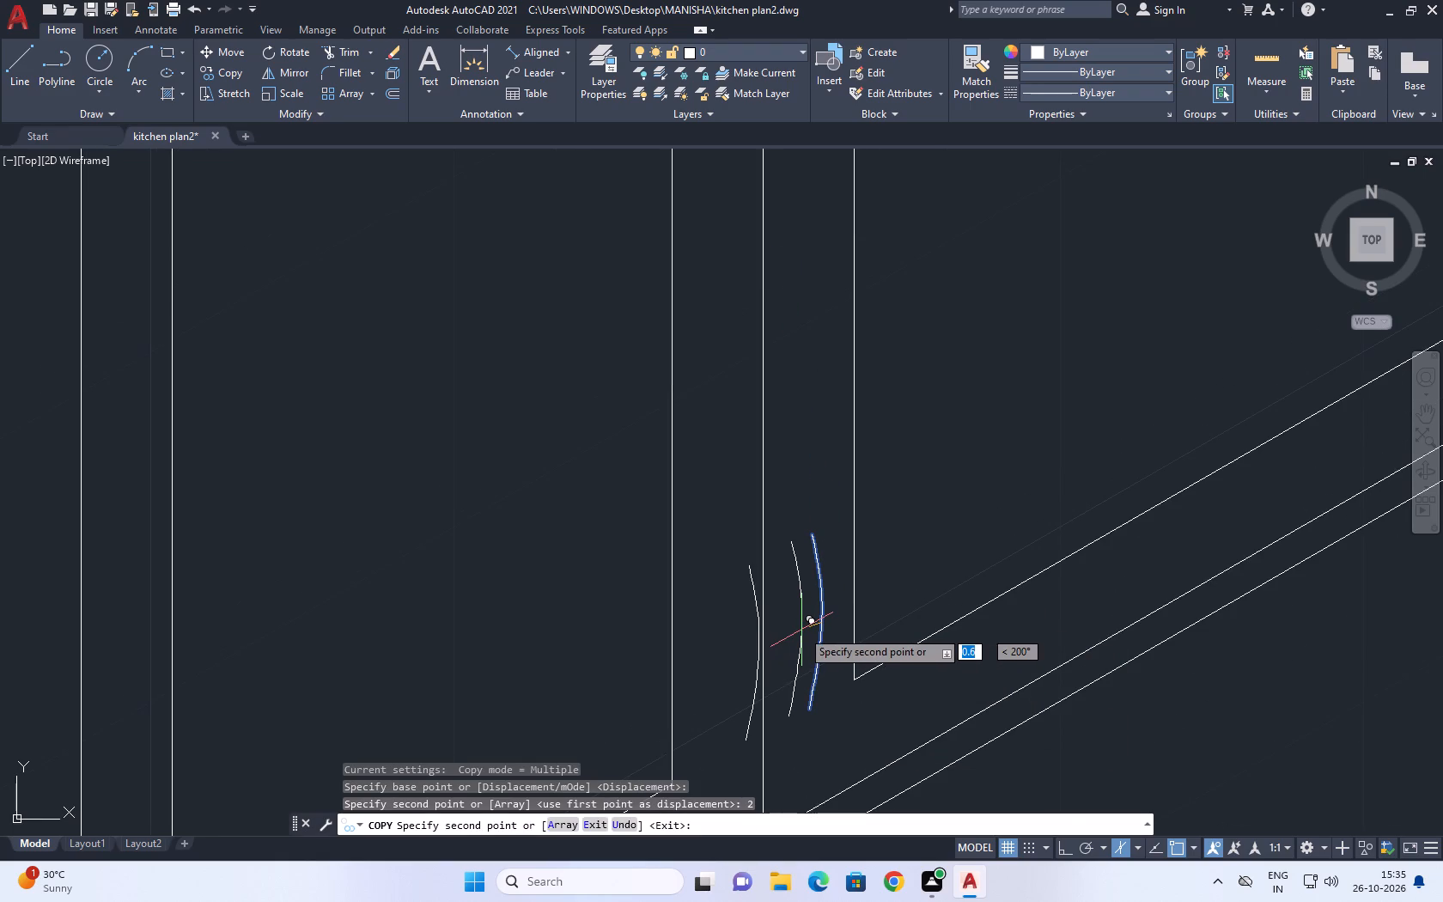
left_click(801, 630)
key("Escape")
Delete the handle curve copy on the far side of the third divider.
scroll(742, 633, "up", 2)
left_click(792, 546)
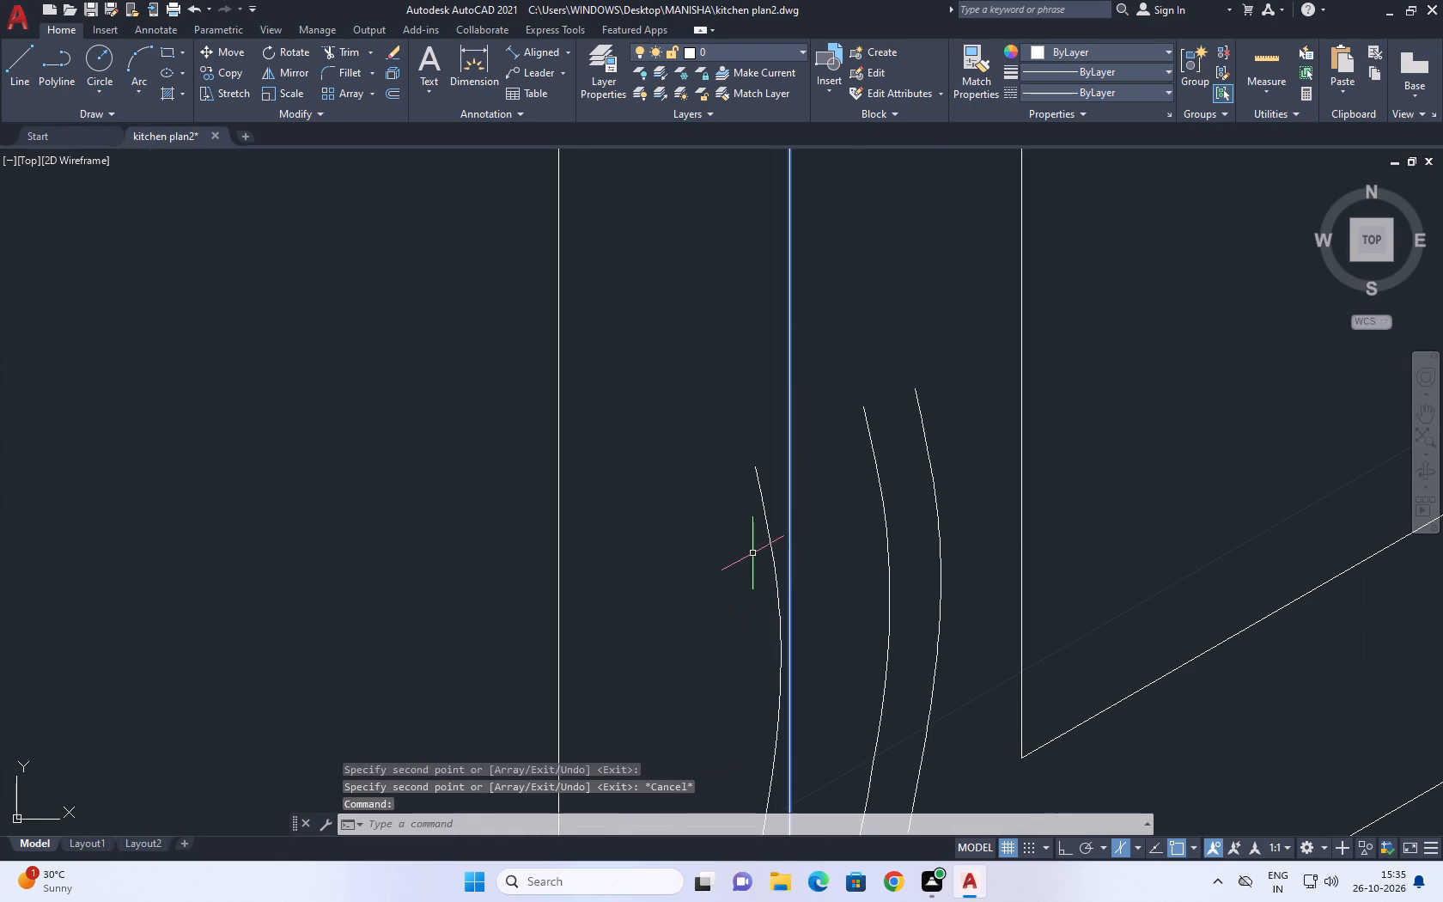
key("Escape")
left_click(770, 504)
left_click(733, 533)
key("Delete")
Close the top ends of the two handle curves beside the third divider with a three-point arc.
middle_click_drag(801, 589, 695, 547)
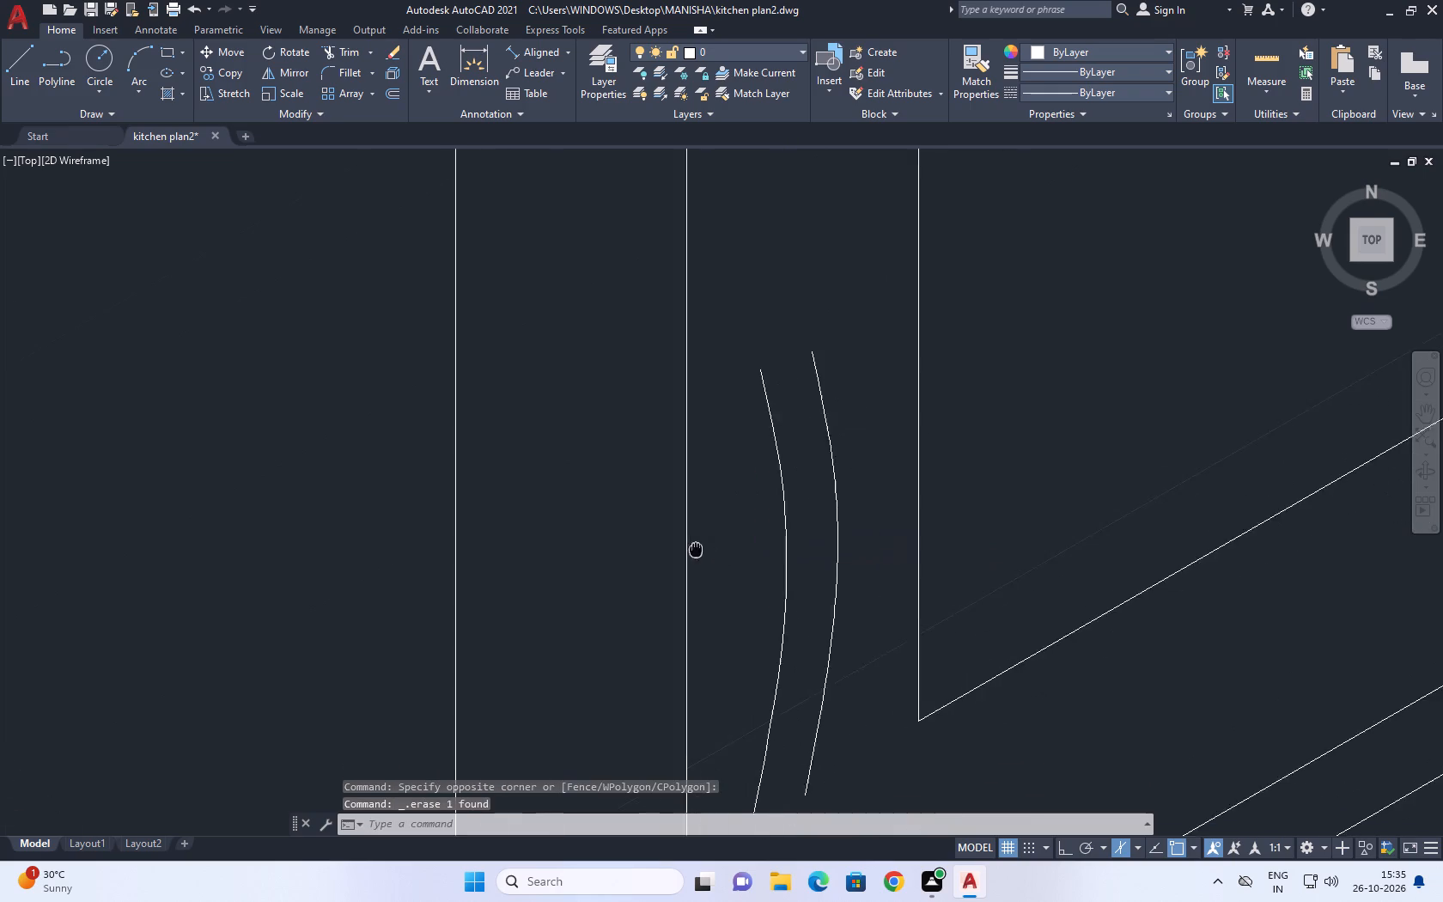
middle_click_drag(764, 422, 742, 465)
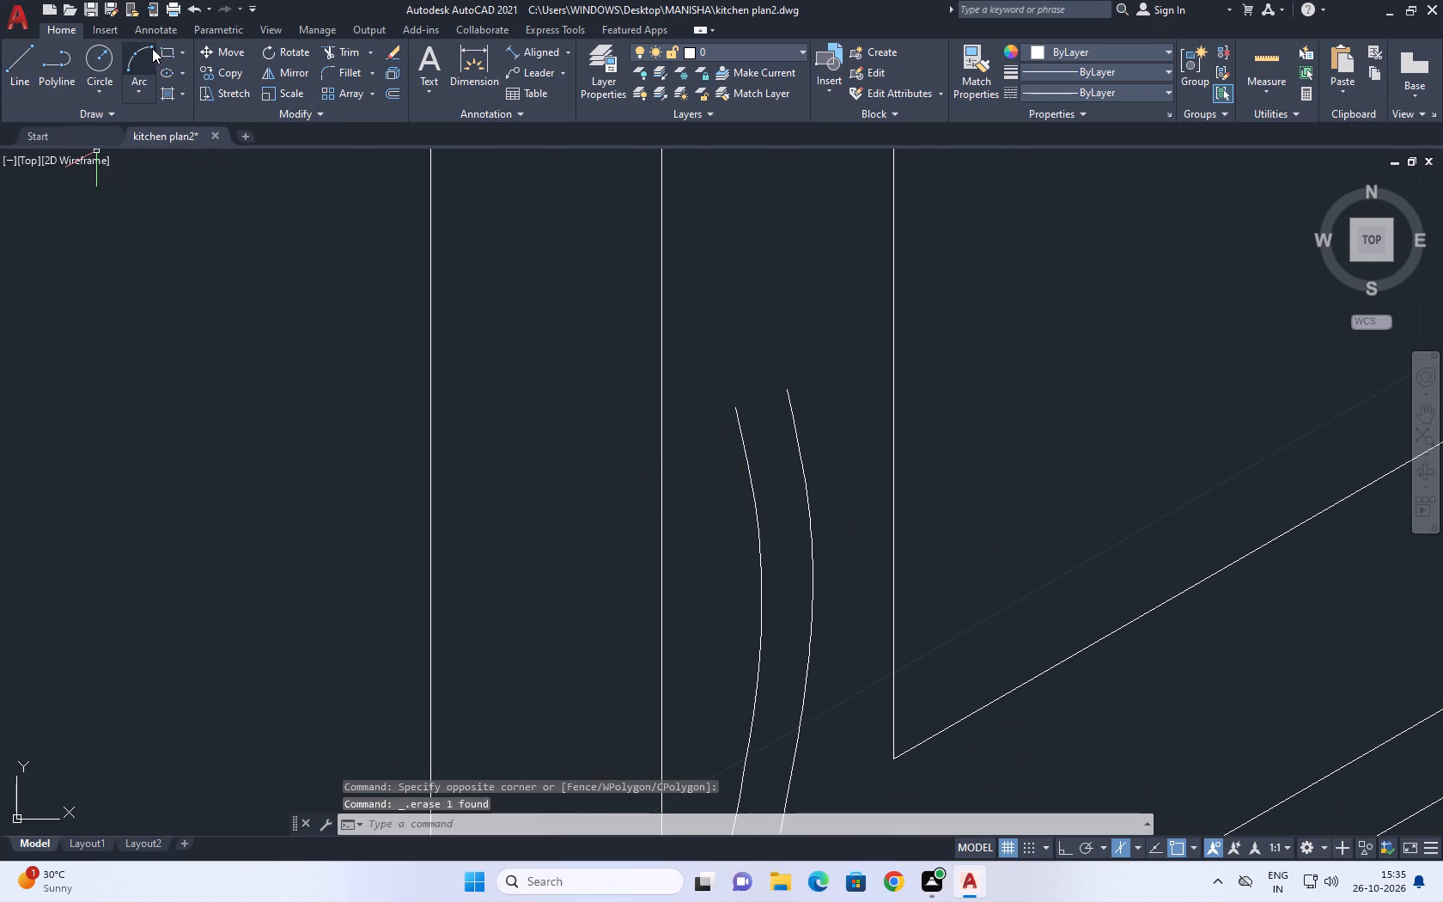
left_click(134, 56)
scroll(708, 381, "up", 2)
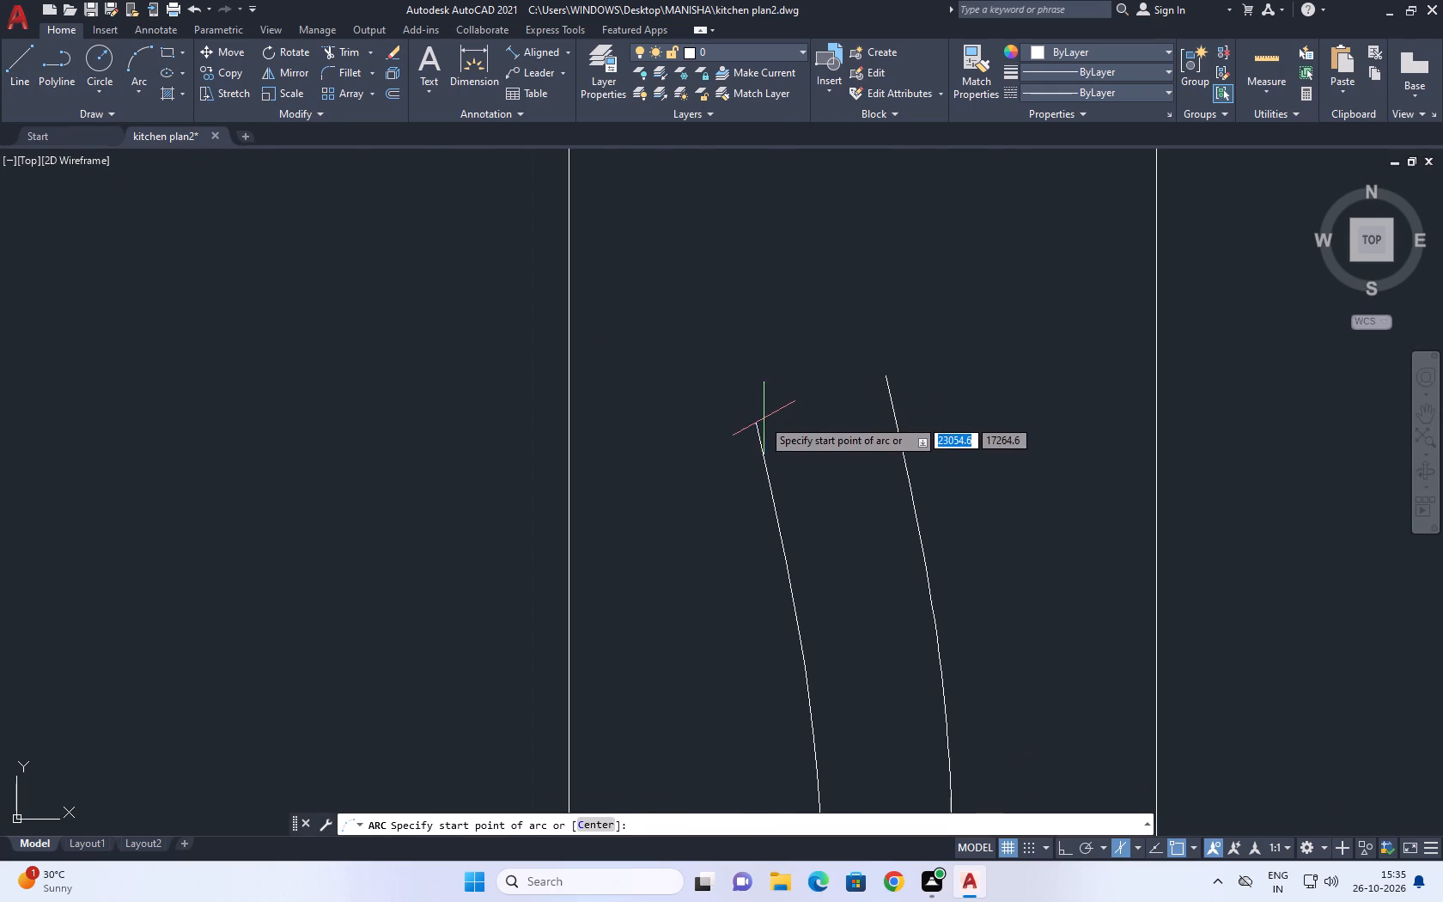
left_click(758, 421)
left_click(774, 344)
left_click(886, 372)
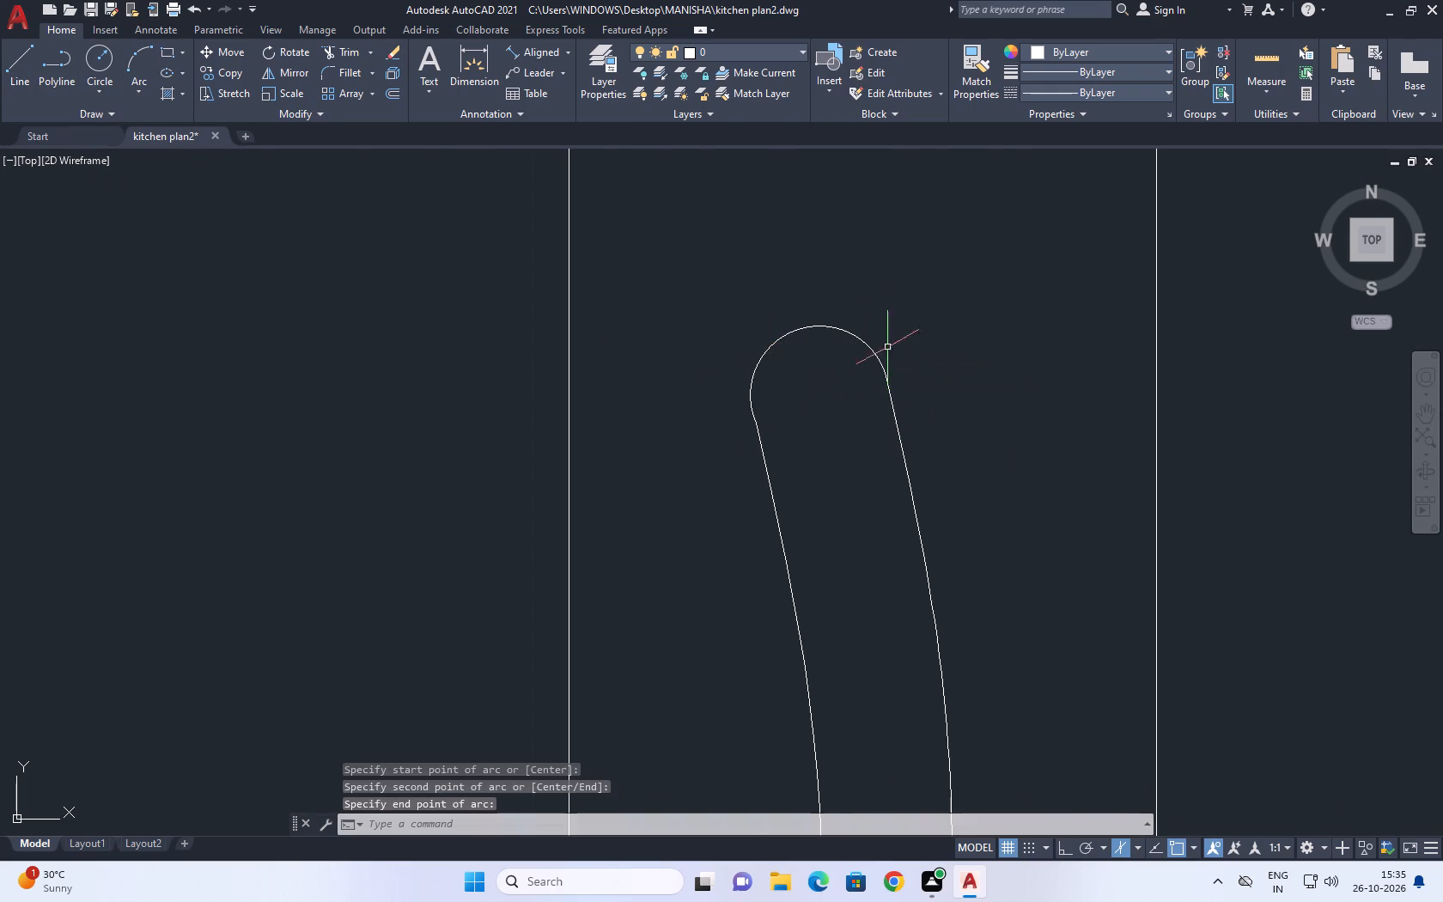
Close the bottom ends of the two handle curves with a second three-point arc.
scroll(868, 253, "down", 5)
scroll(887, 441, "up", 2)
right_click(889, 443)
left_click(947, 460)
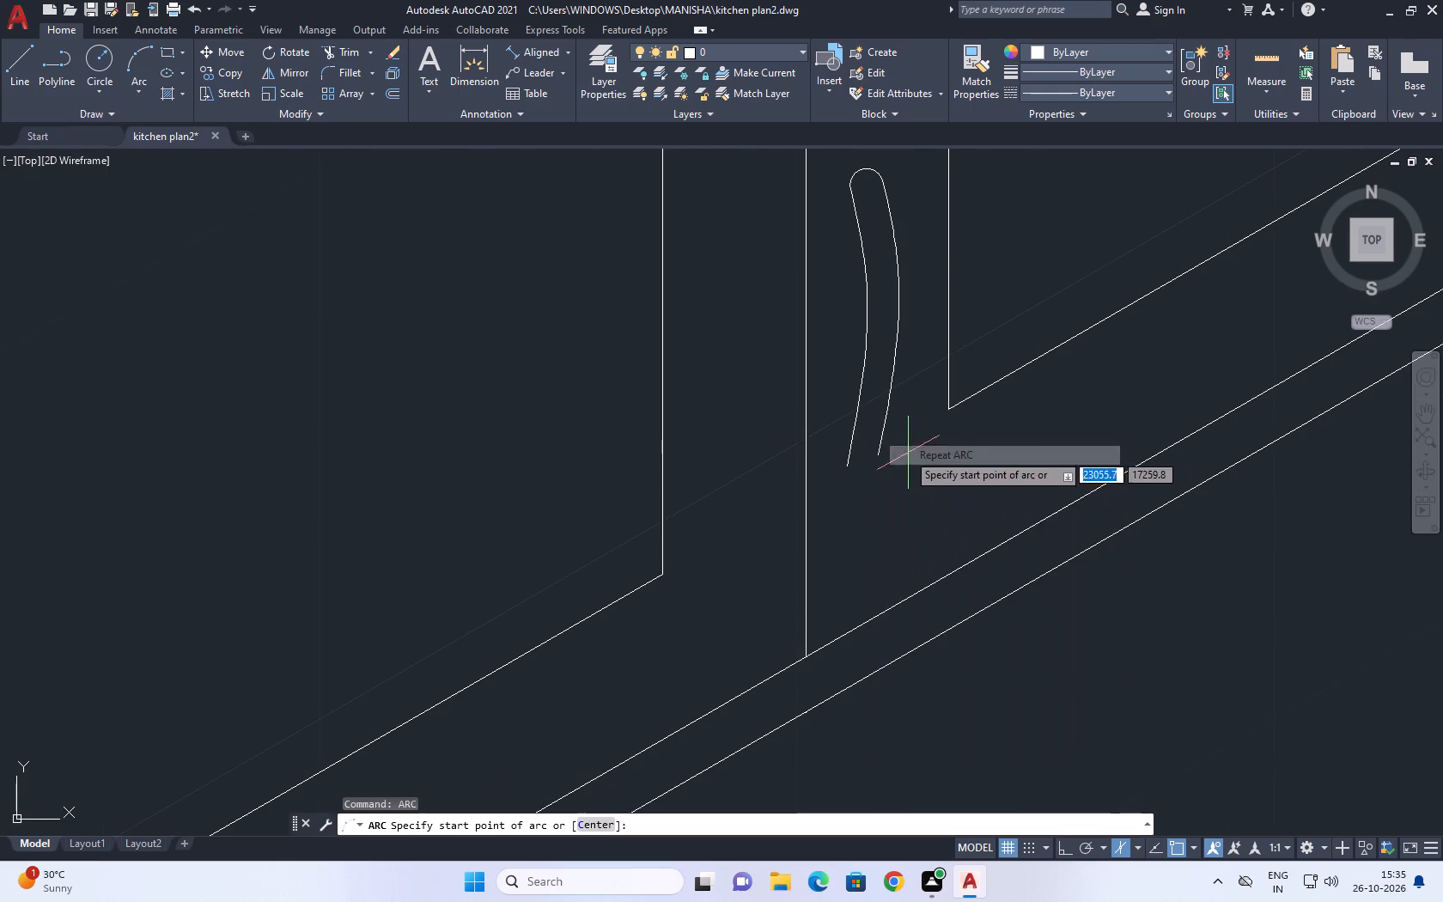
scroll(867, 456, "up", 2)
left_click(826, 481)
left_click(870, 497)
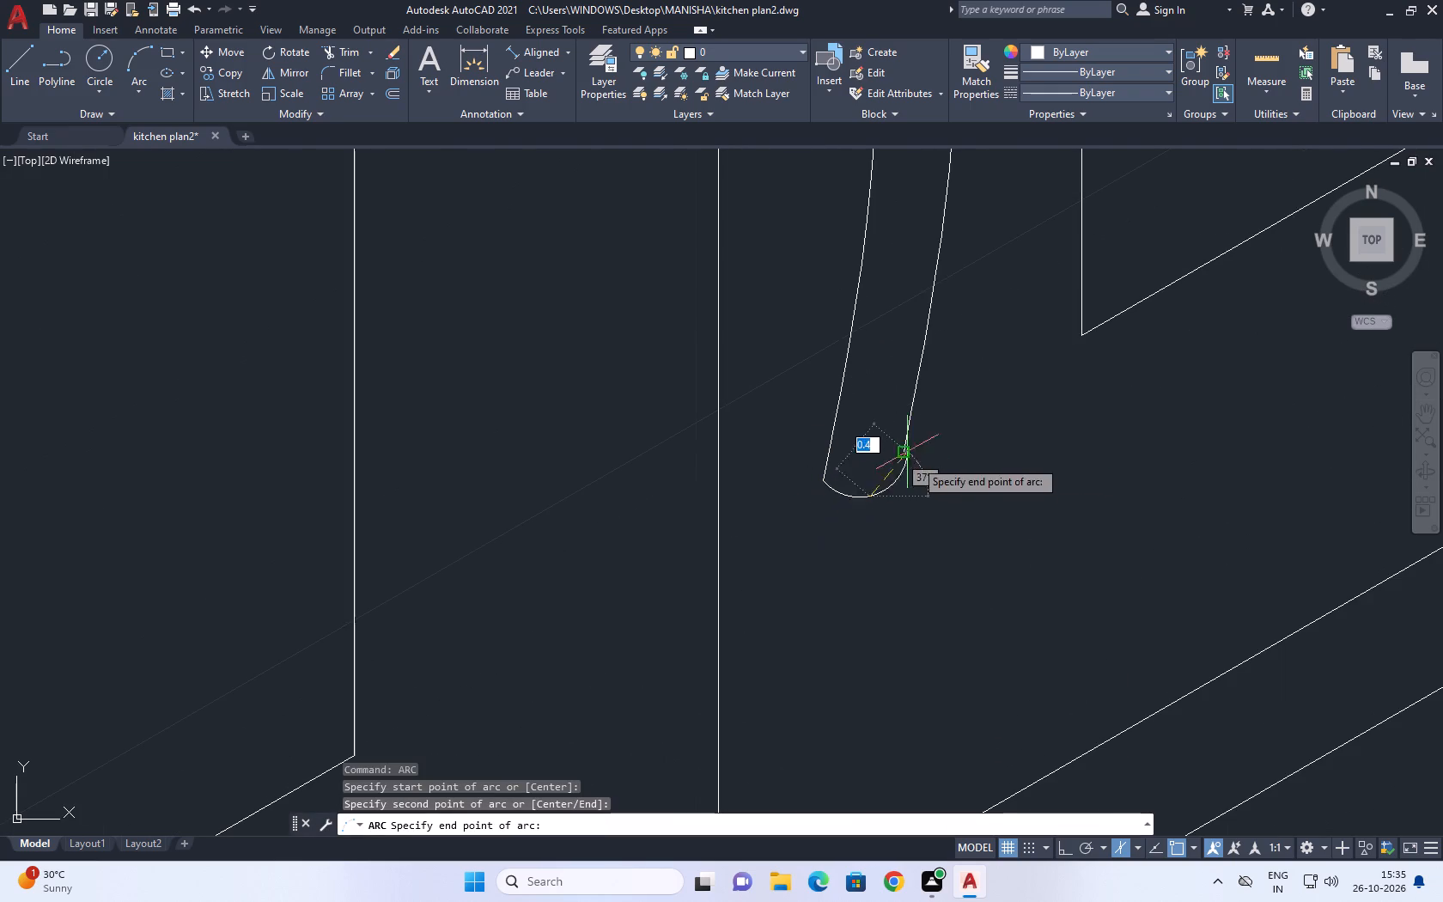
left_click(910, 450)
right_click(953, 463)
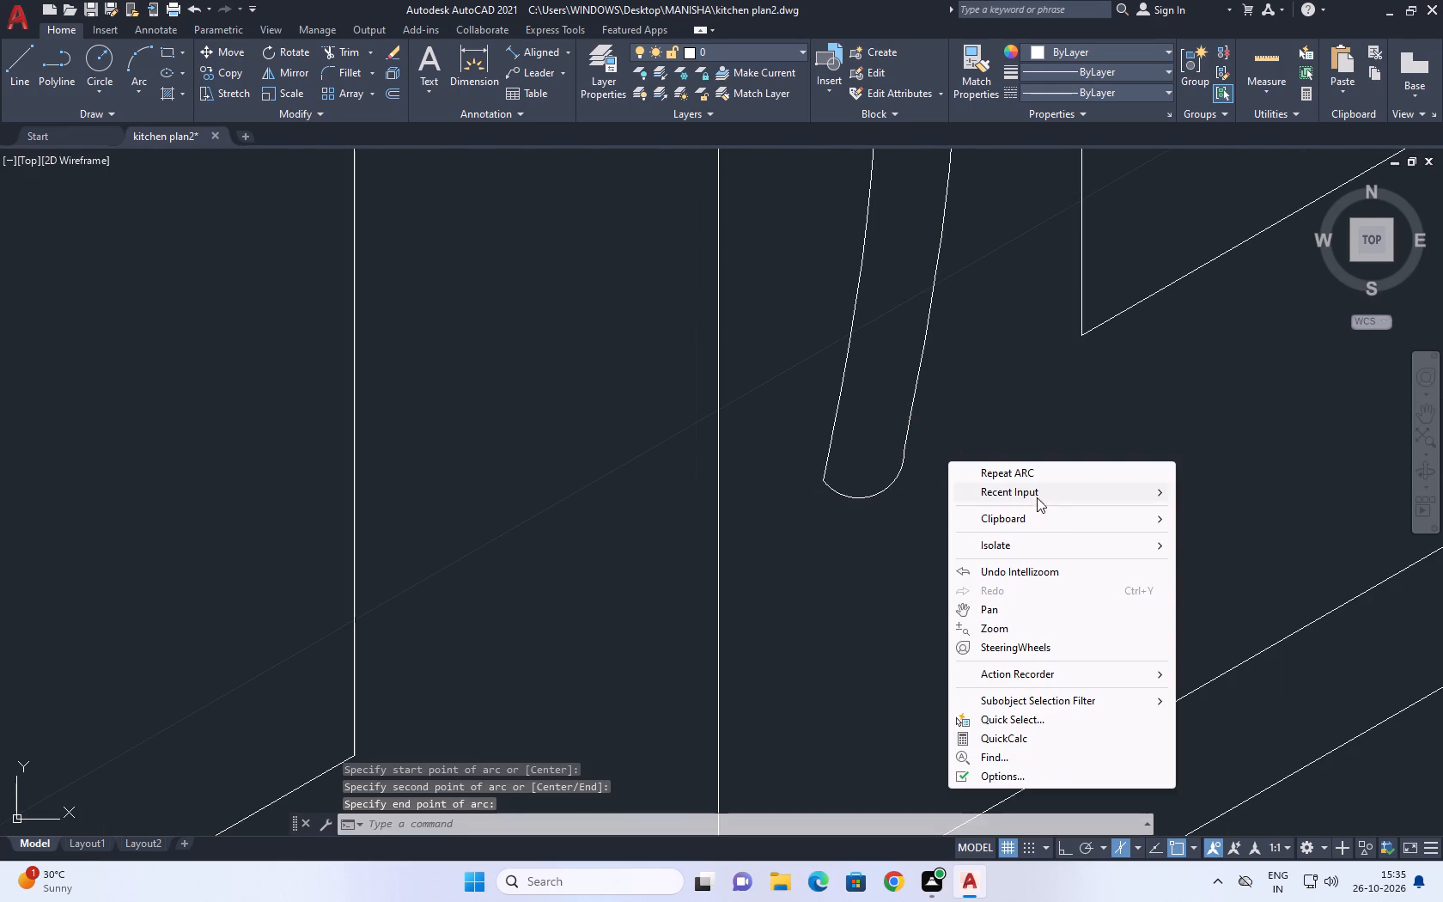
left_click_drag(740, 470, 746, 481)
left_click(740, 509)
Copy the complete handle across the third divider, between the divider and the third door panel.
scroll(824, 487, "down", 4)
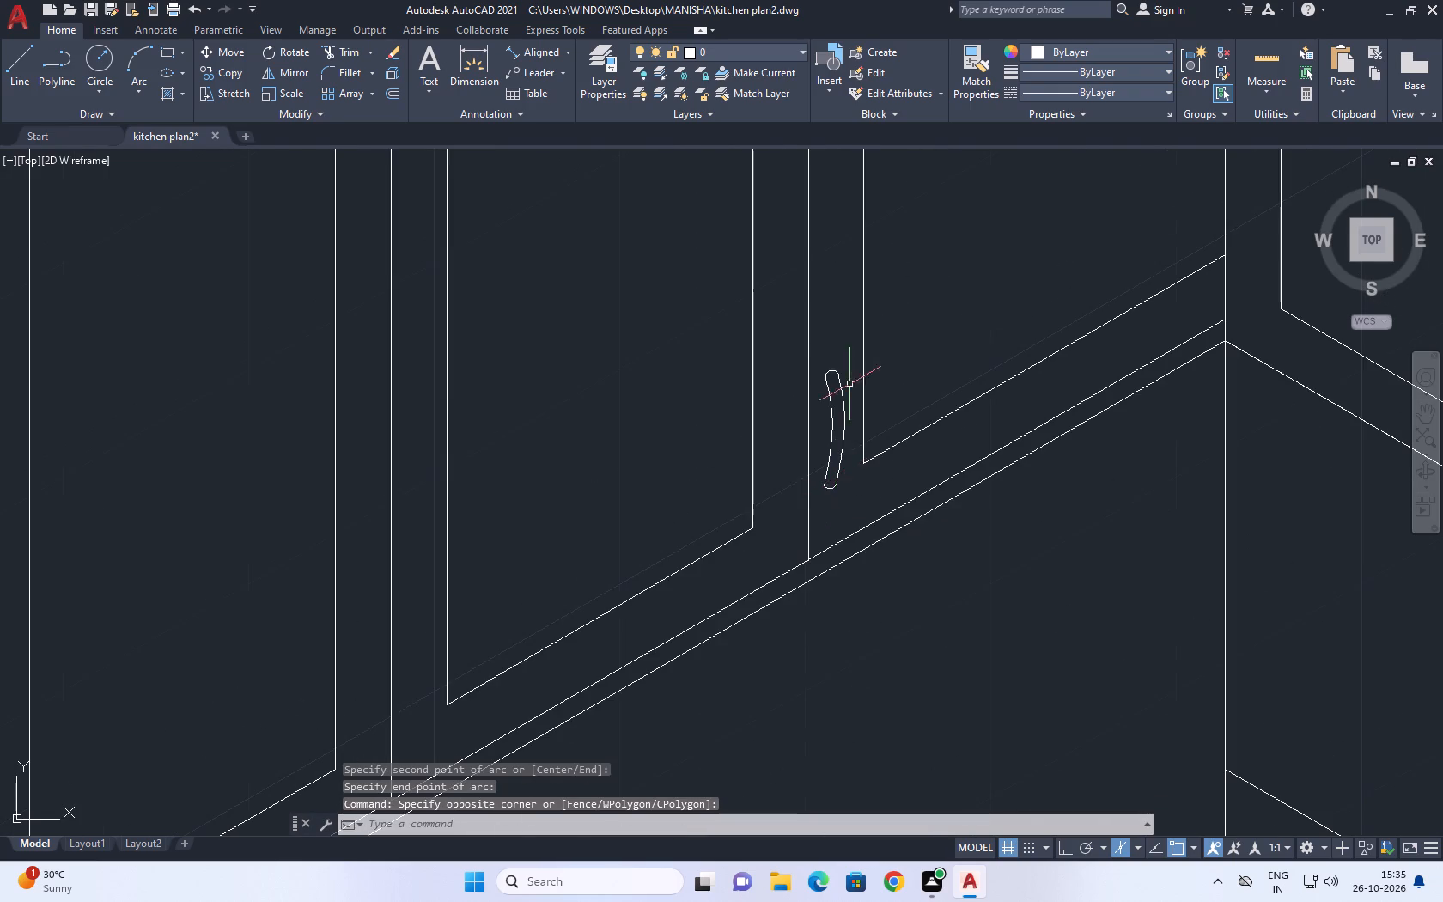
scroll(795, 393, "up", 1)
left_click_drag(805, 338, 814, 339)
left_click(879, 576)
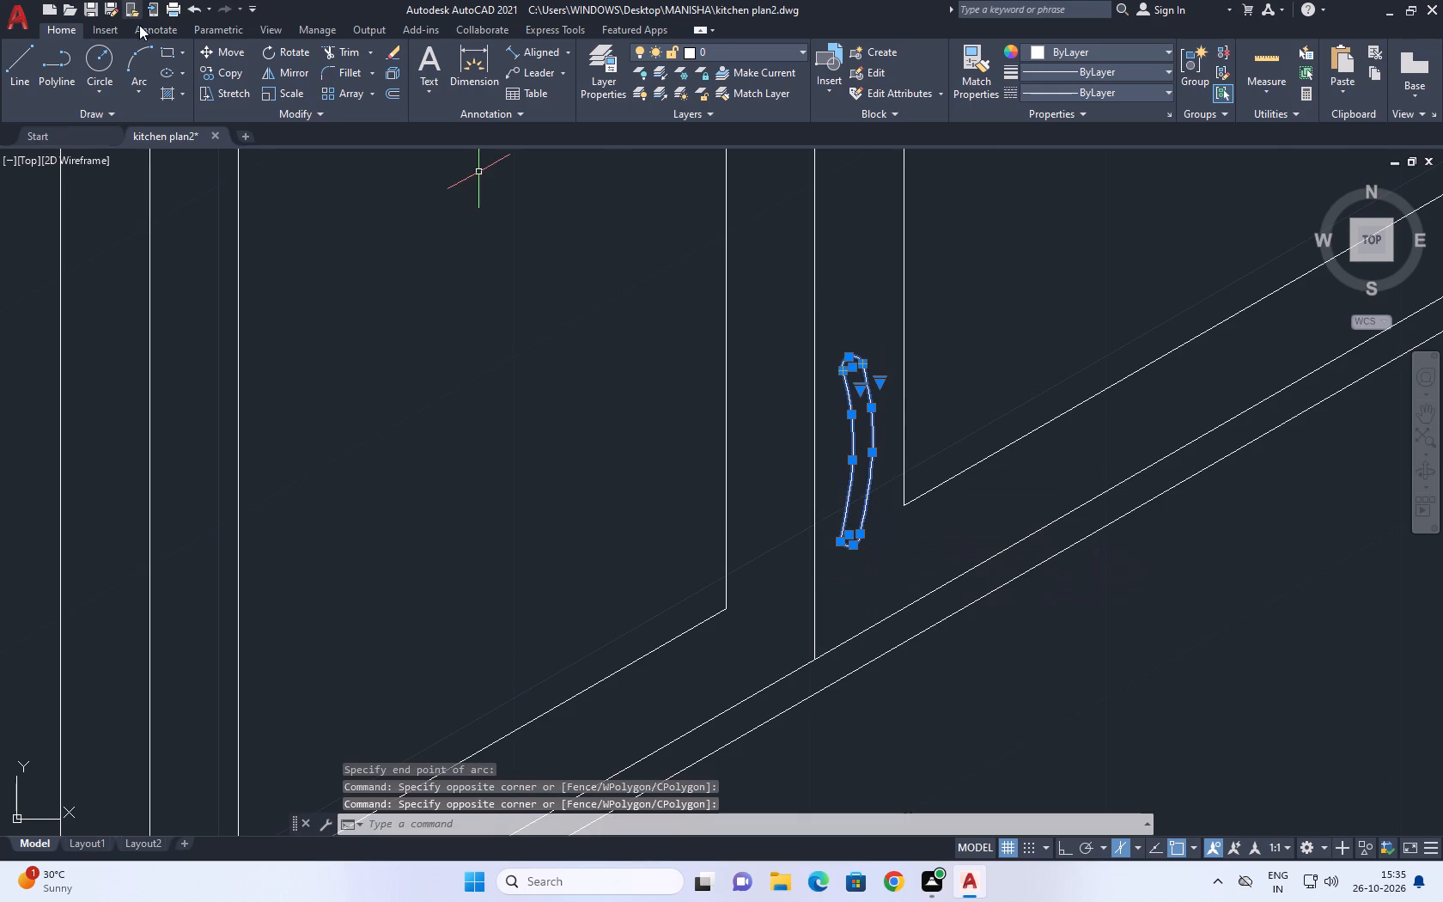
left_click(234, 76)
left_click(854, 427)
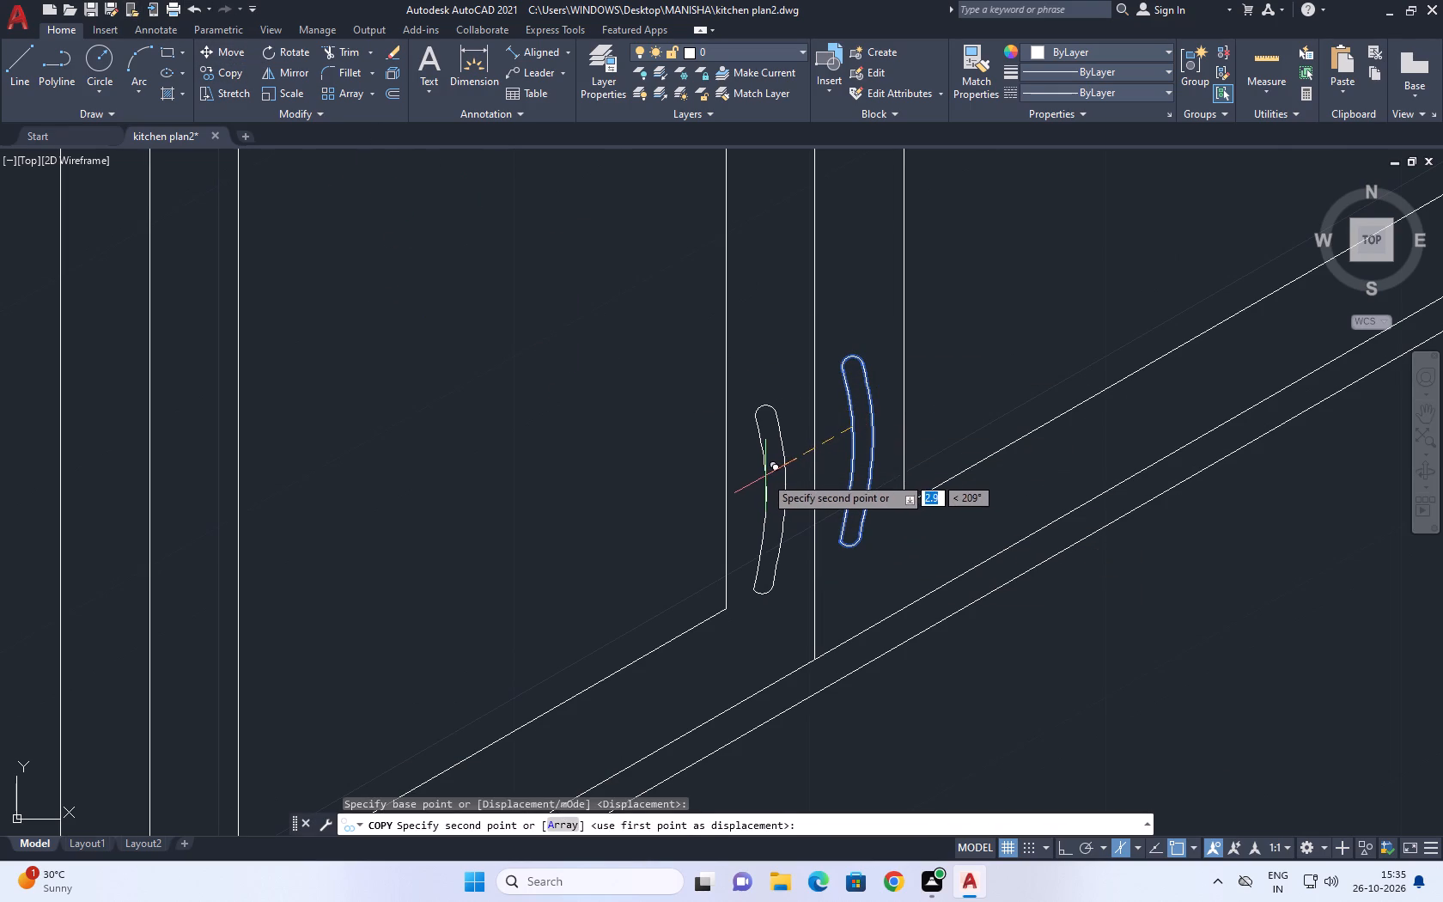
left_click(761, 476)
Place four more handle copies, one on each side of the second divider and one on each side of the first divider.
scroll(721, 432, "down", 3)
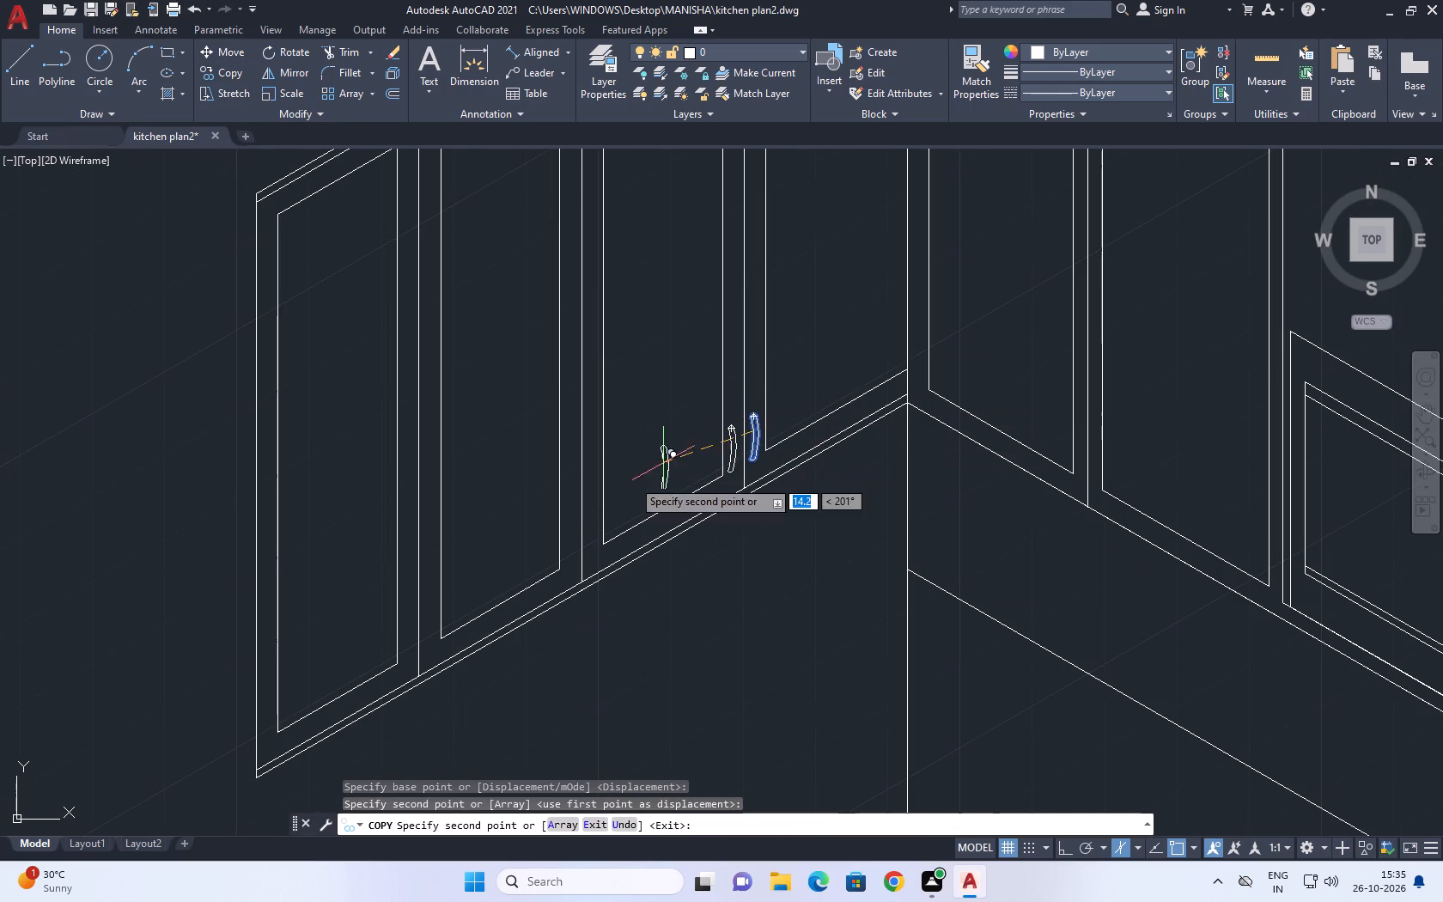
scroll(583, 538, "up", 1)
left_click(590, 531)
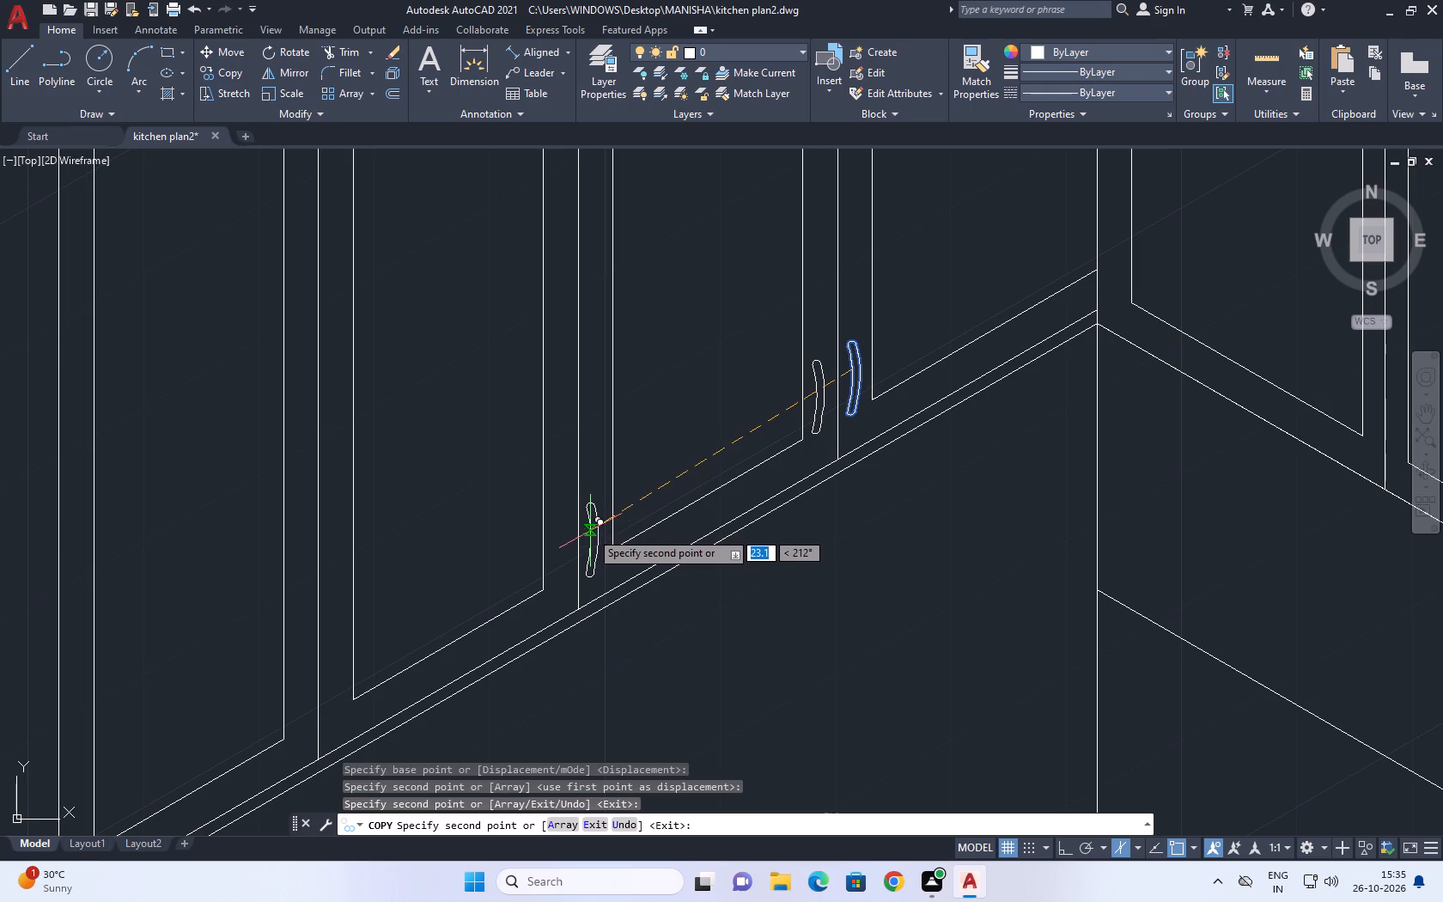
left_click(563, 539)
scroll(602, 505, "down", 2)
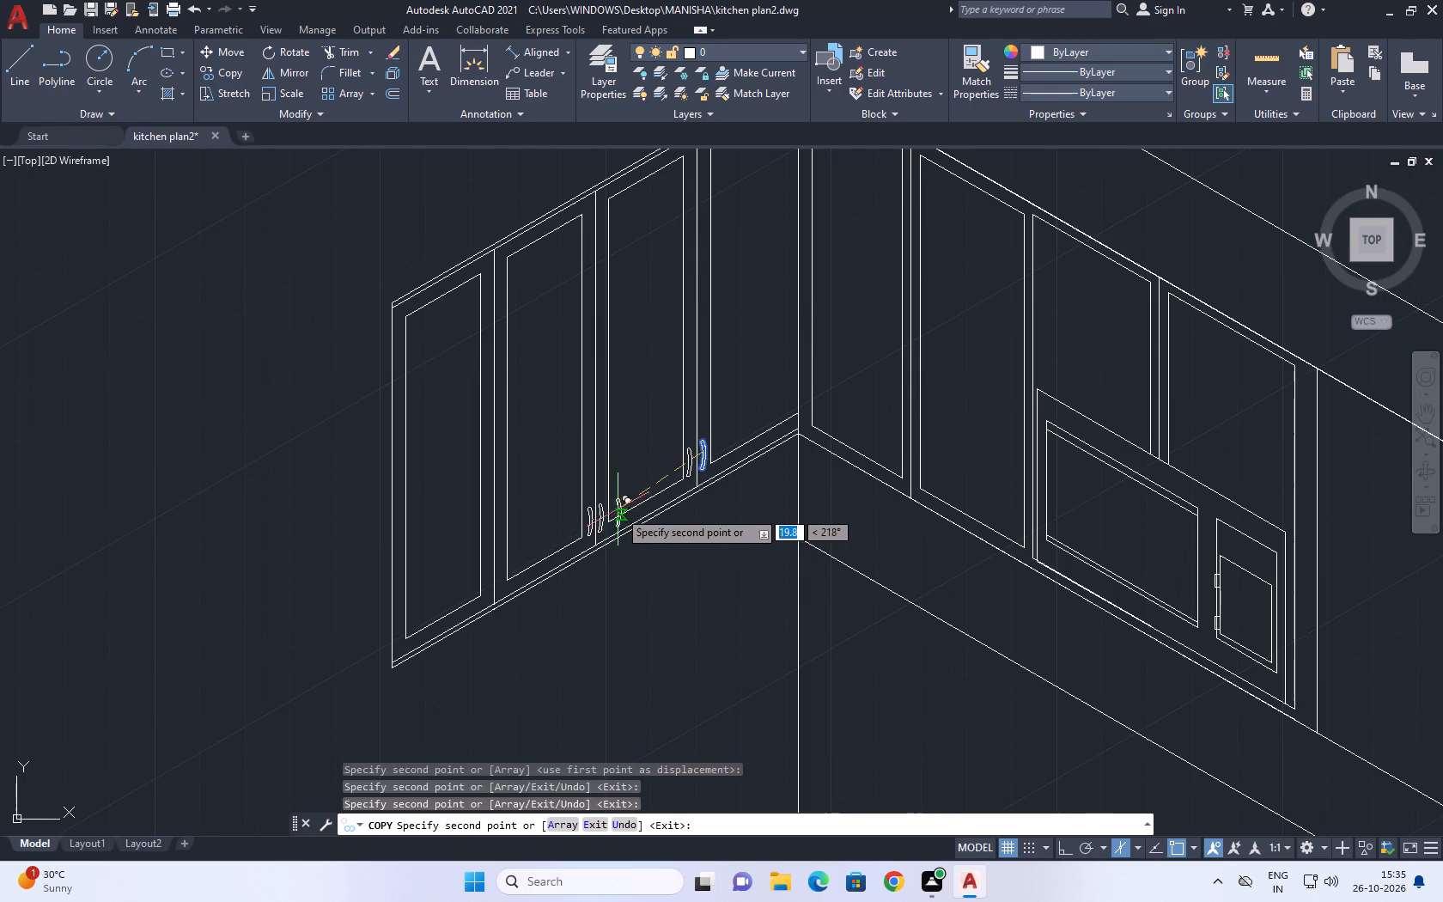
scroll(483, 582, "up", 3)
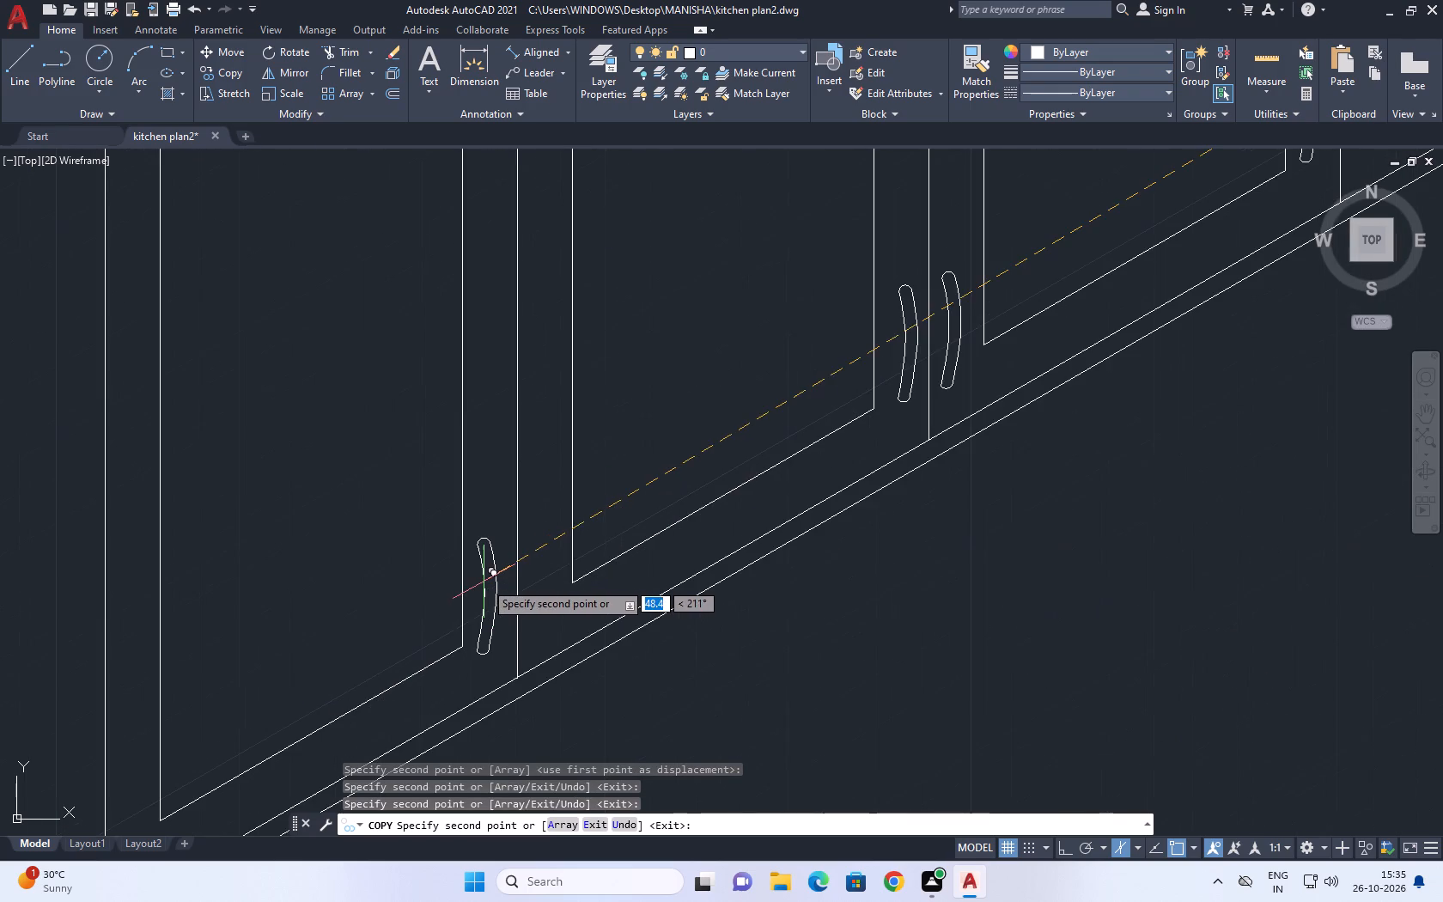
left_click(484, 581)
left_click(538, 566)
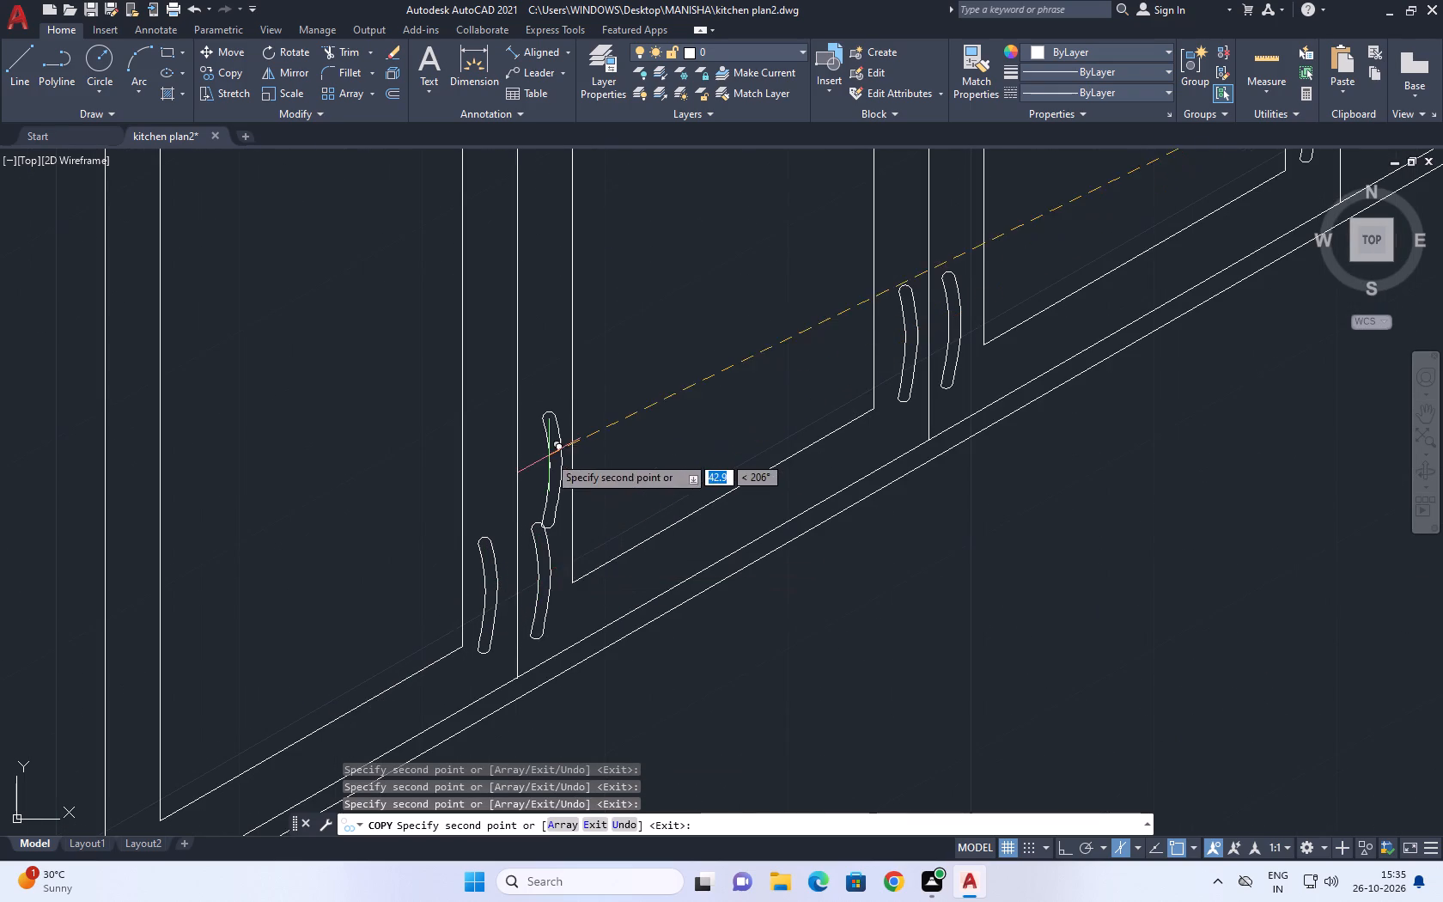
right_click(548, 455)
left_click(602, 487)
Copy the bottom edge lines of the long right-hand upper cabinet run 1 unit upwards.
scroll(733, 497, "down", 4)
middle_click_drag(806, 466, 737, 523)
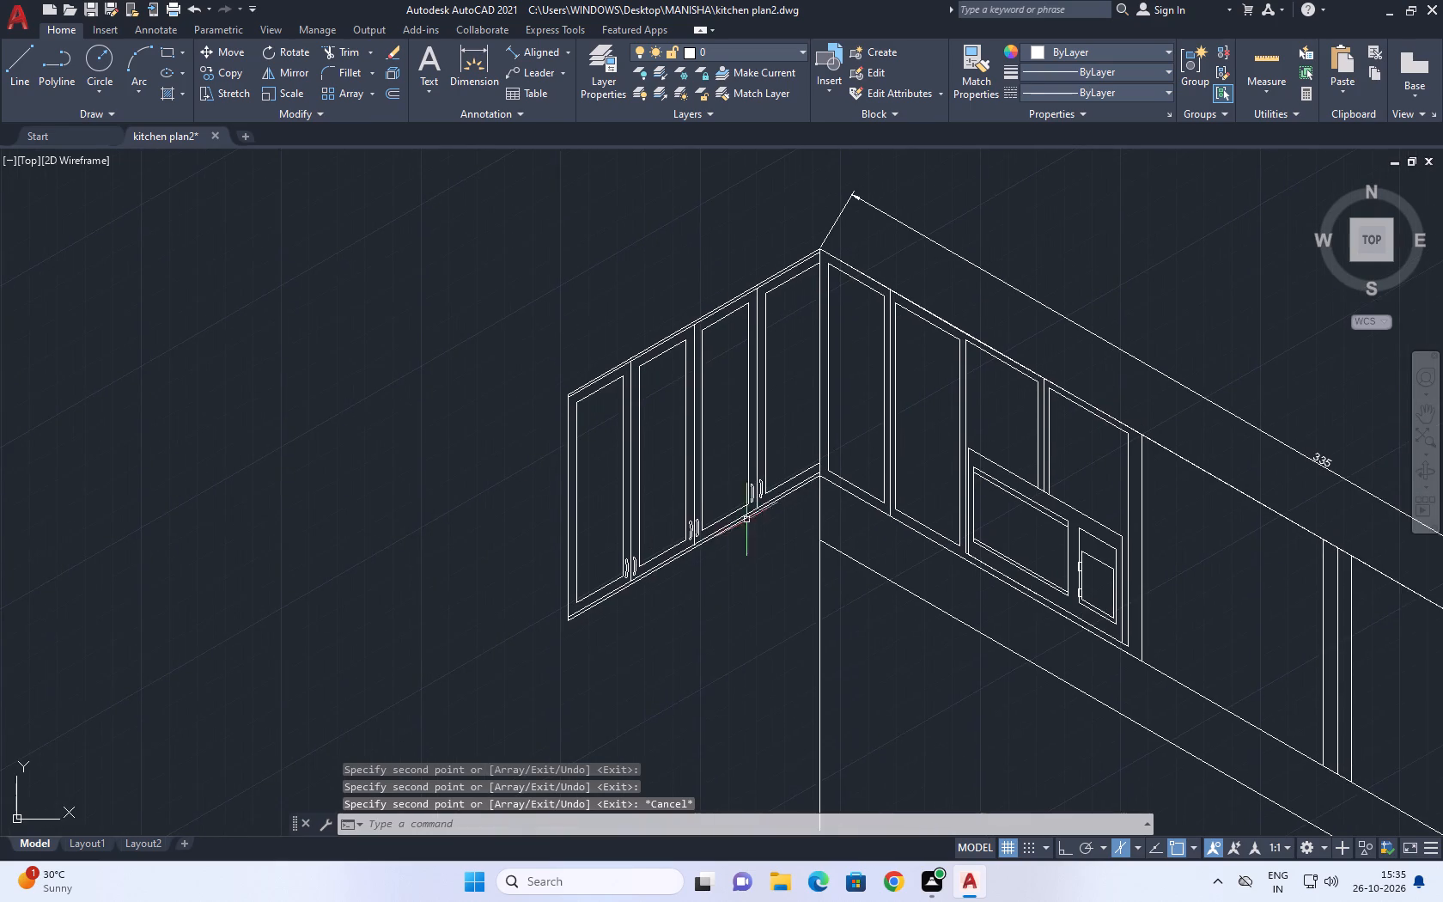
middle_click_drag(758, 520, 676, 562)
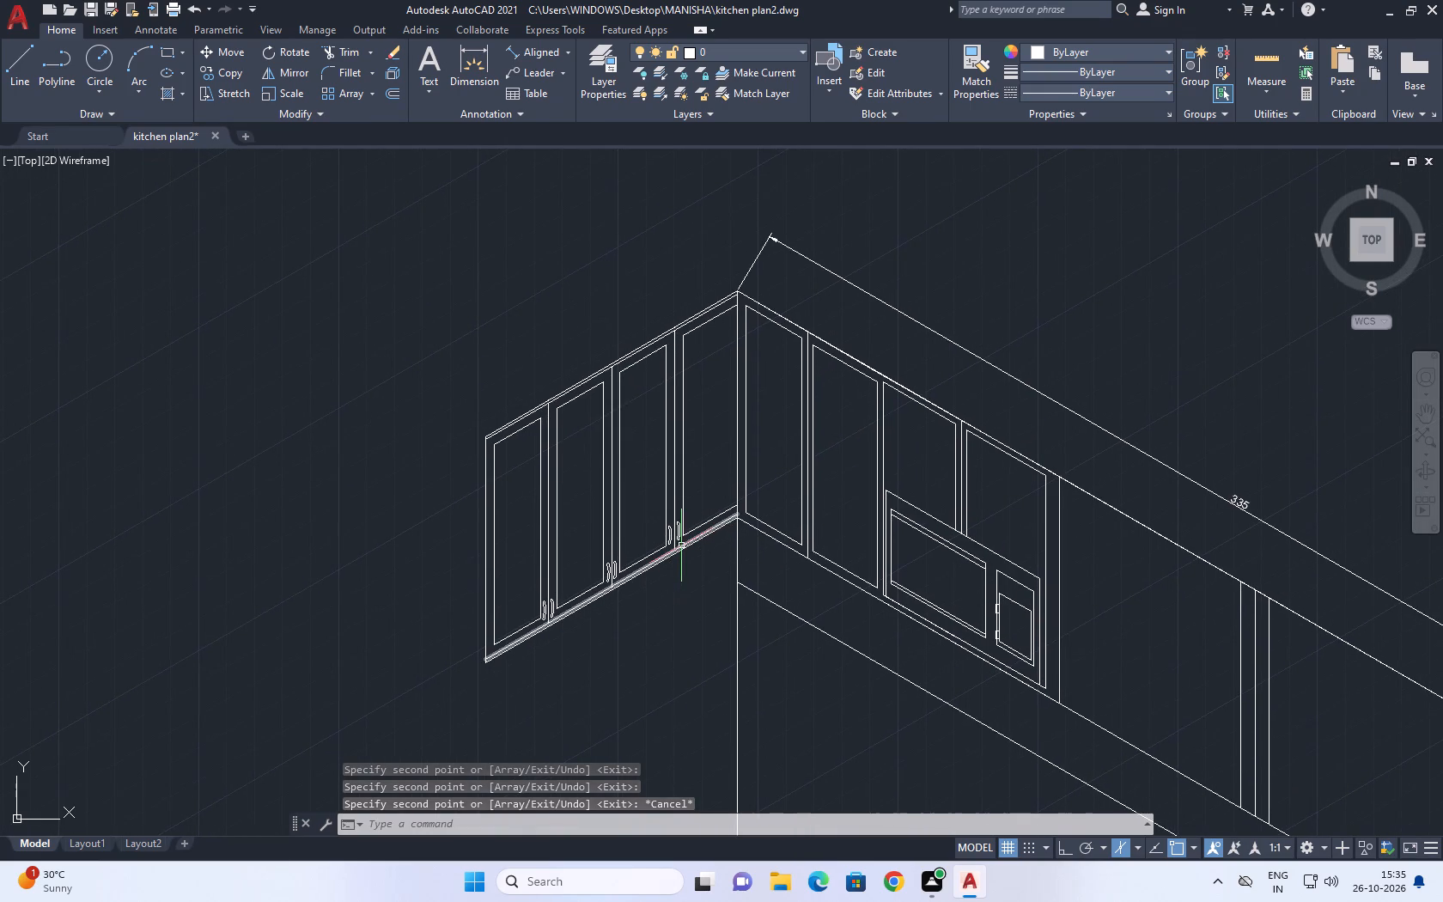
middle_click_drag(679, 367, 650, 436)
middle_click_drag(672, 509, 693, 332)
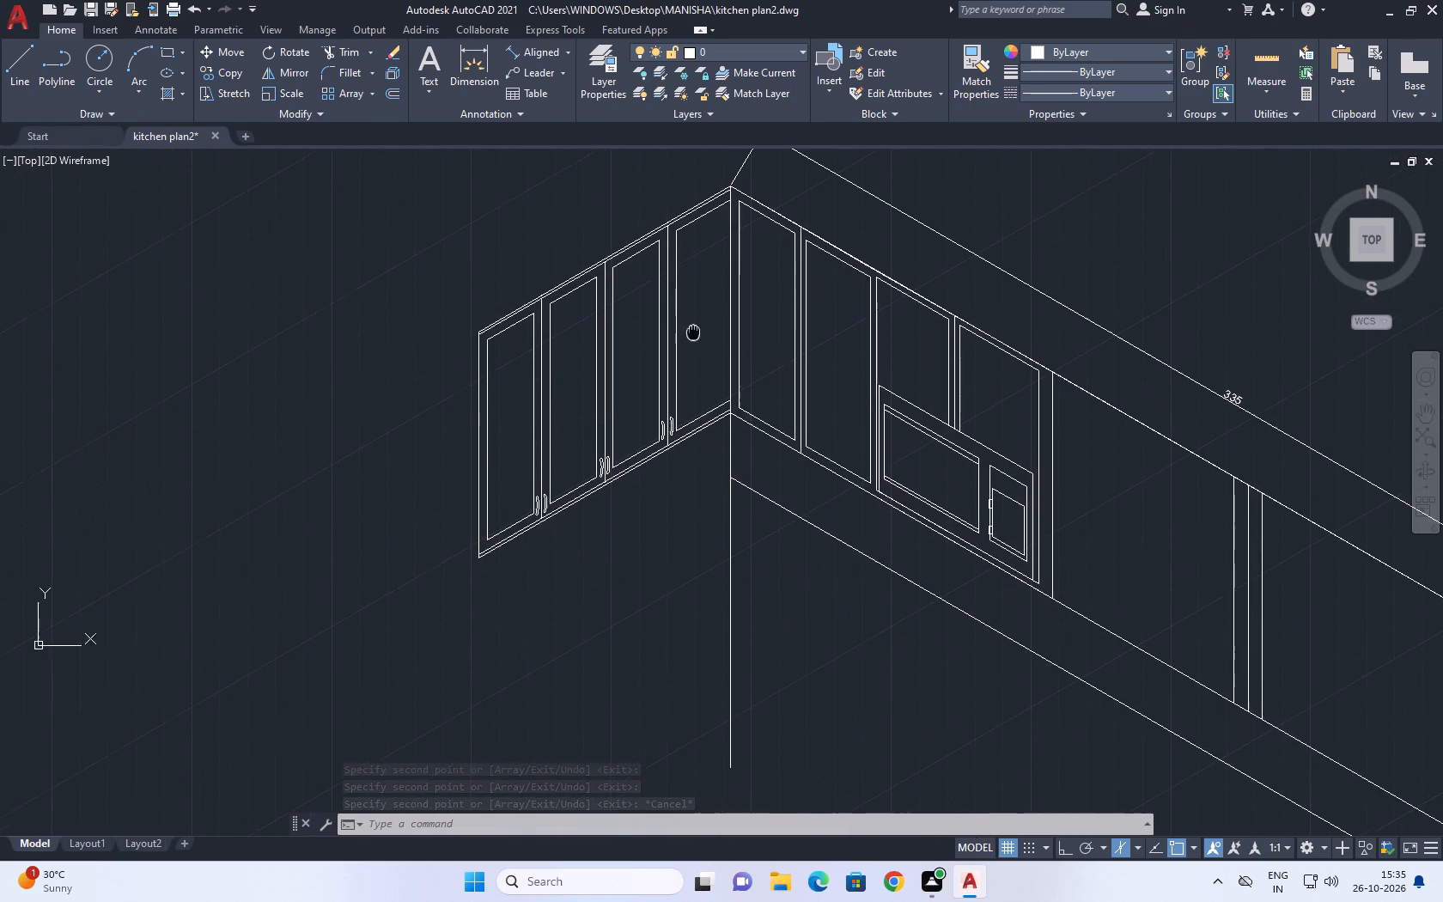
middle_click_drag(714, 366, 729, 249)
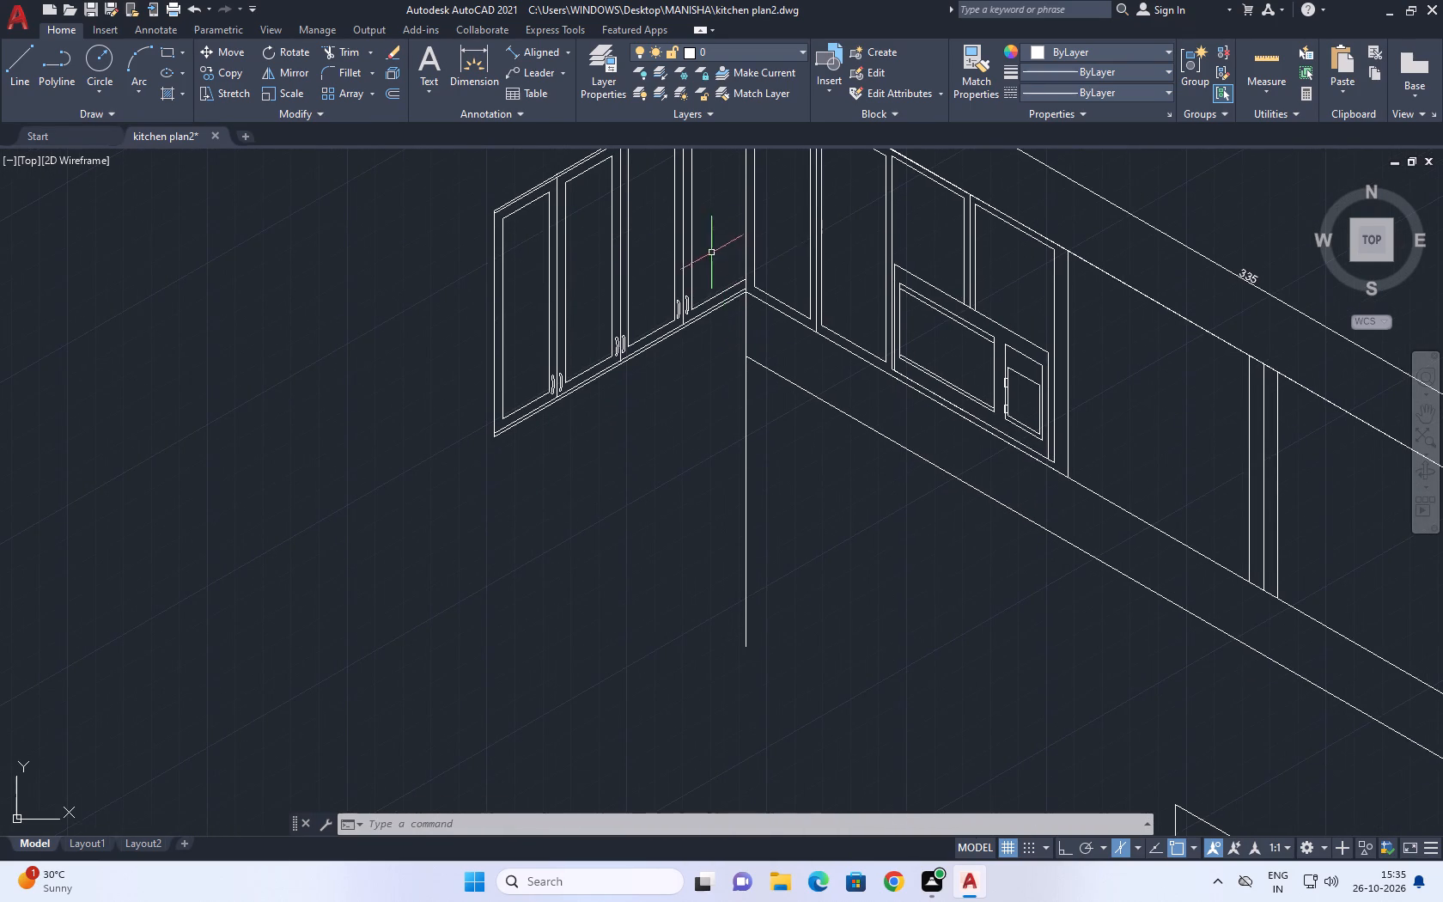
middle_click_drag(742, 327, 743, 355)
scroll(777, 334, "up", 2)
left_click(777, 334)
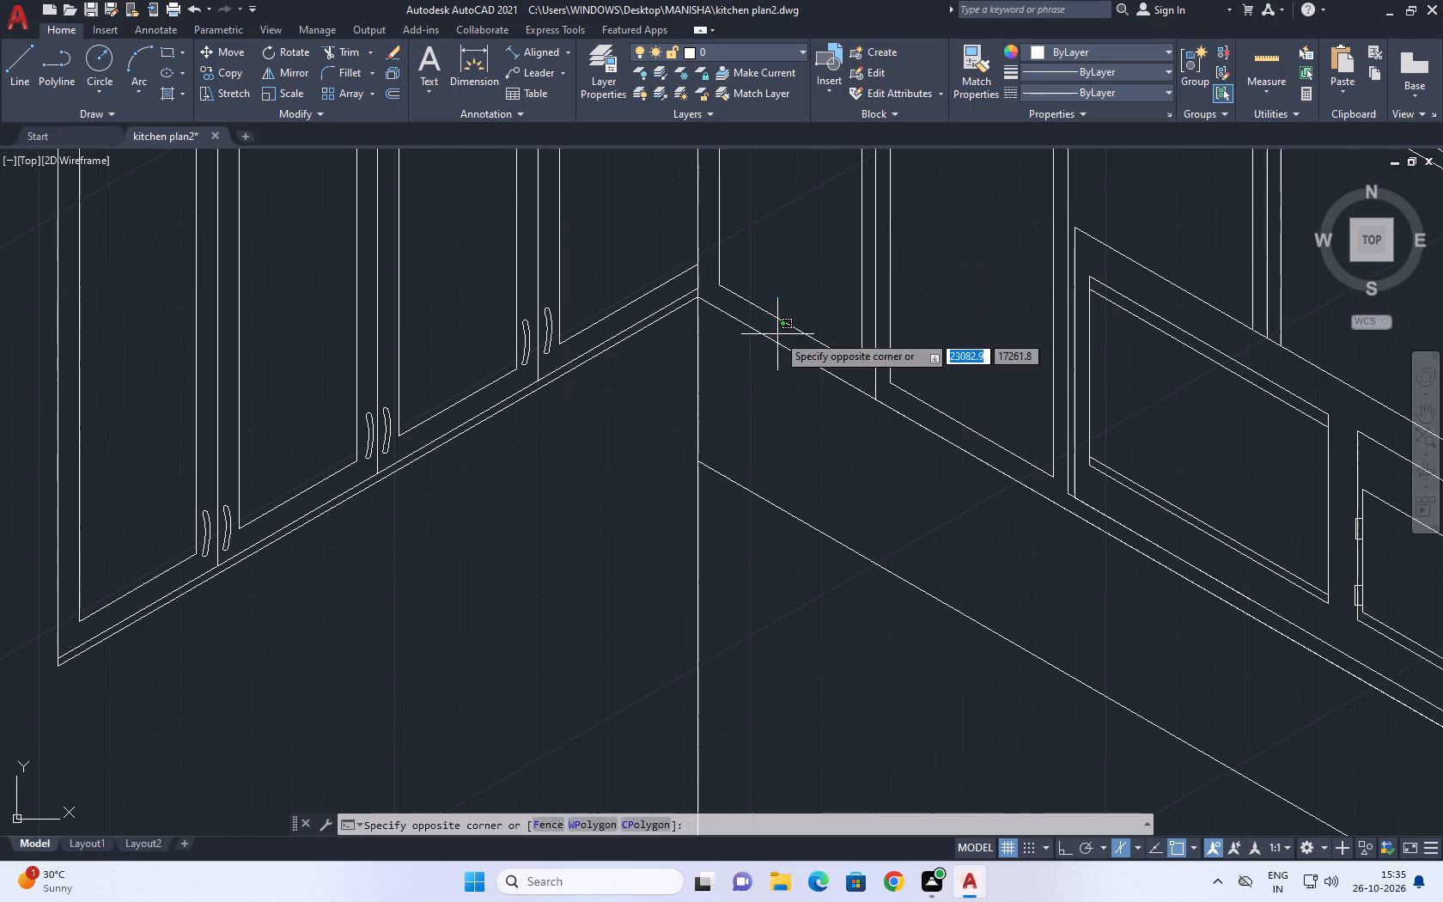
left_click(760, 320)
middle_click_drag(777, 404, 776, 428)
key("c")
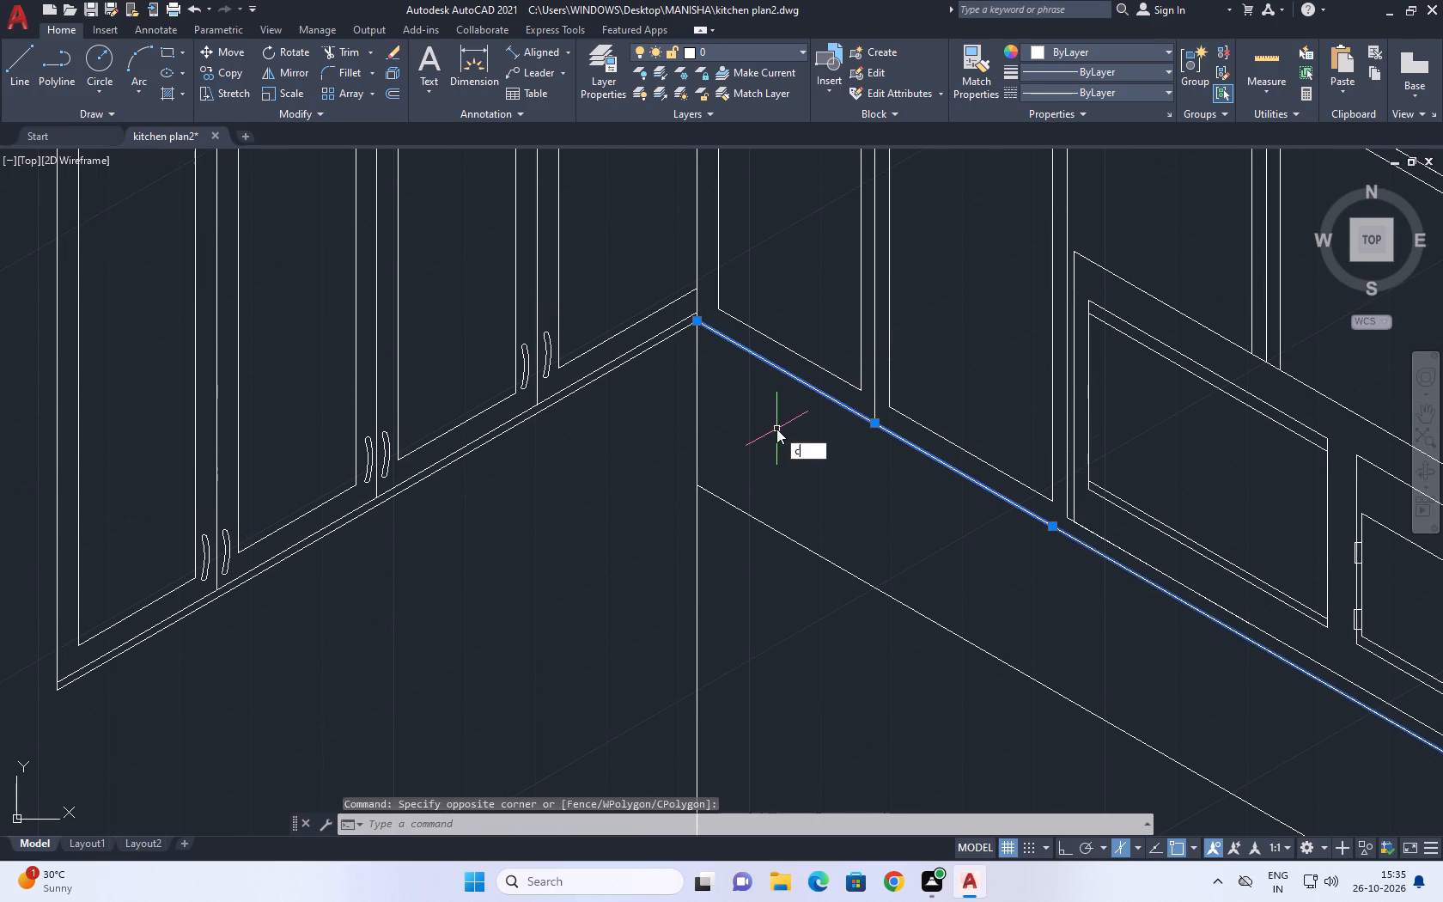
key("o")
key("space")
left_click(779, 397)
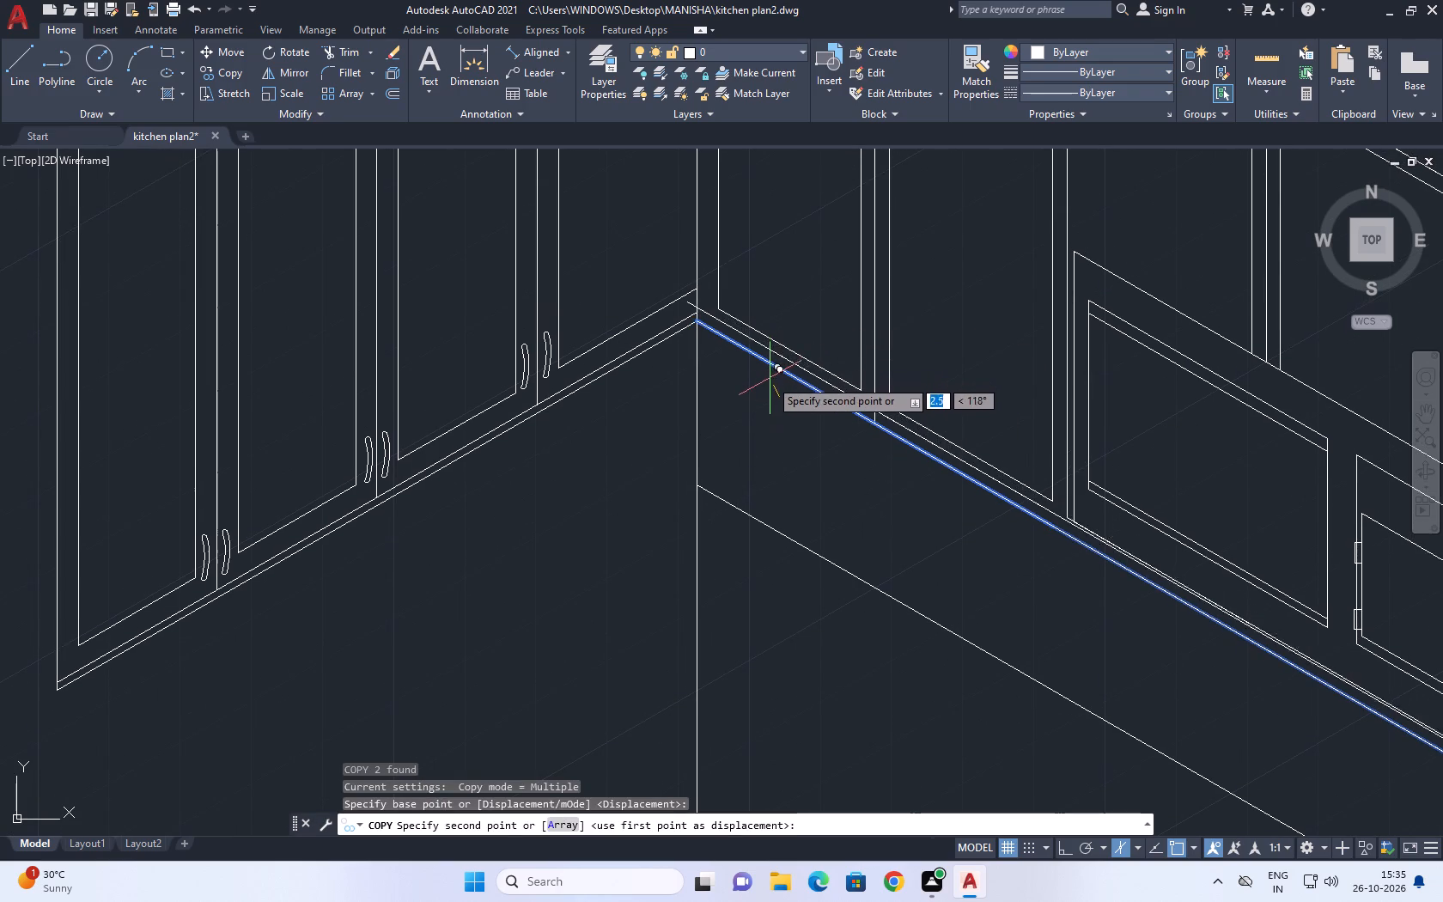
key("1")
key("space")
key("Escape")
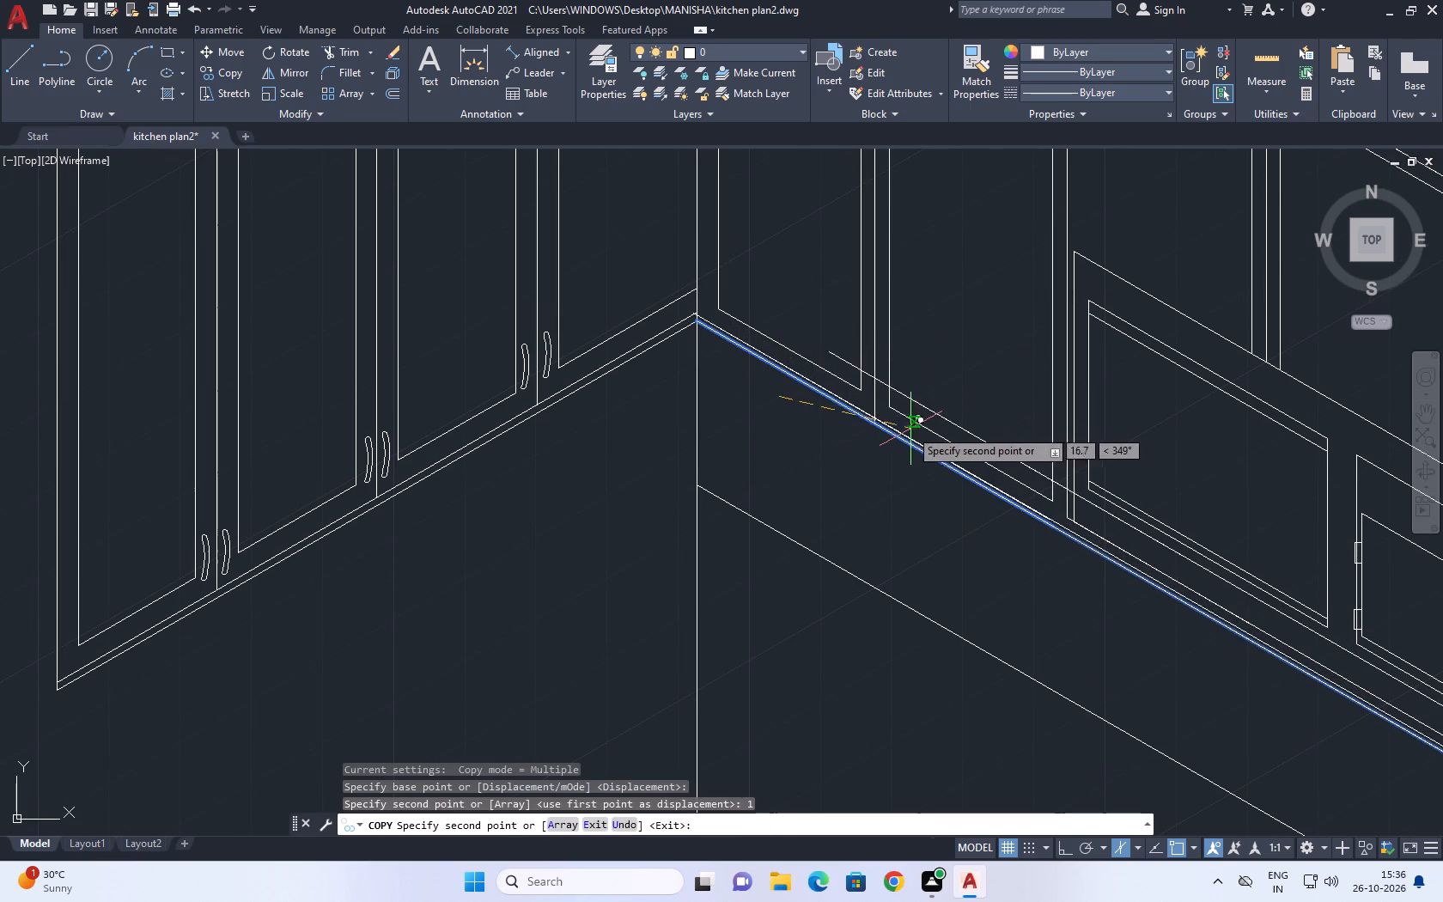
Move the copied bottom lines so their corner end meets the end of the left-hand cabinets' inner bottom line.
scroll(778, 378, "up", 2)
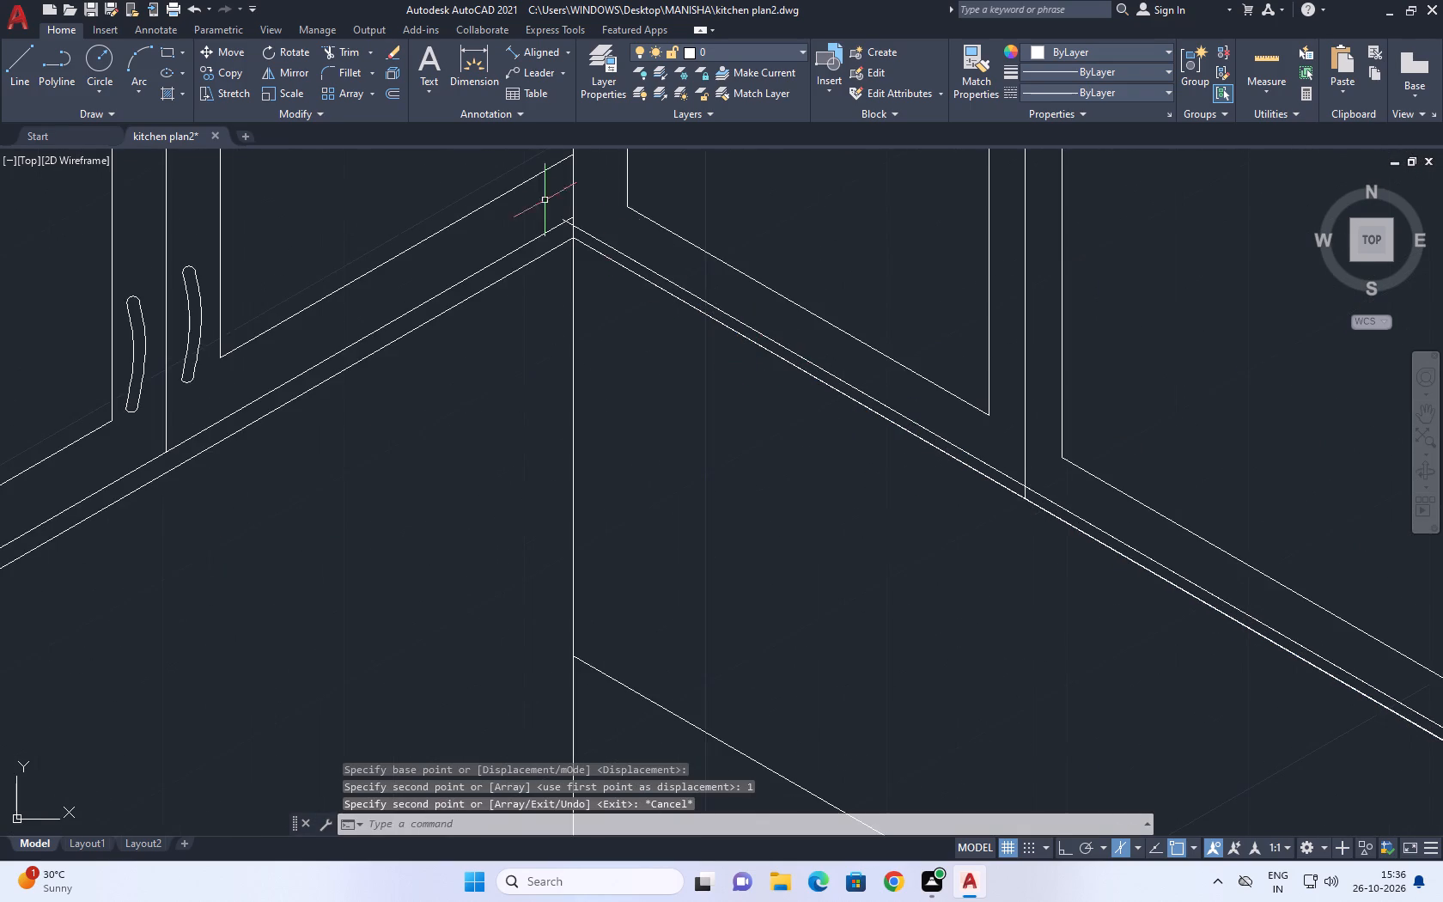
scroll(537, 196, "up", 2)
left_click(706, 306)
left_click(691, 312)
type("m")
key("space")
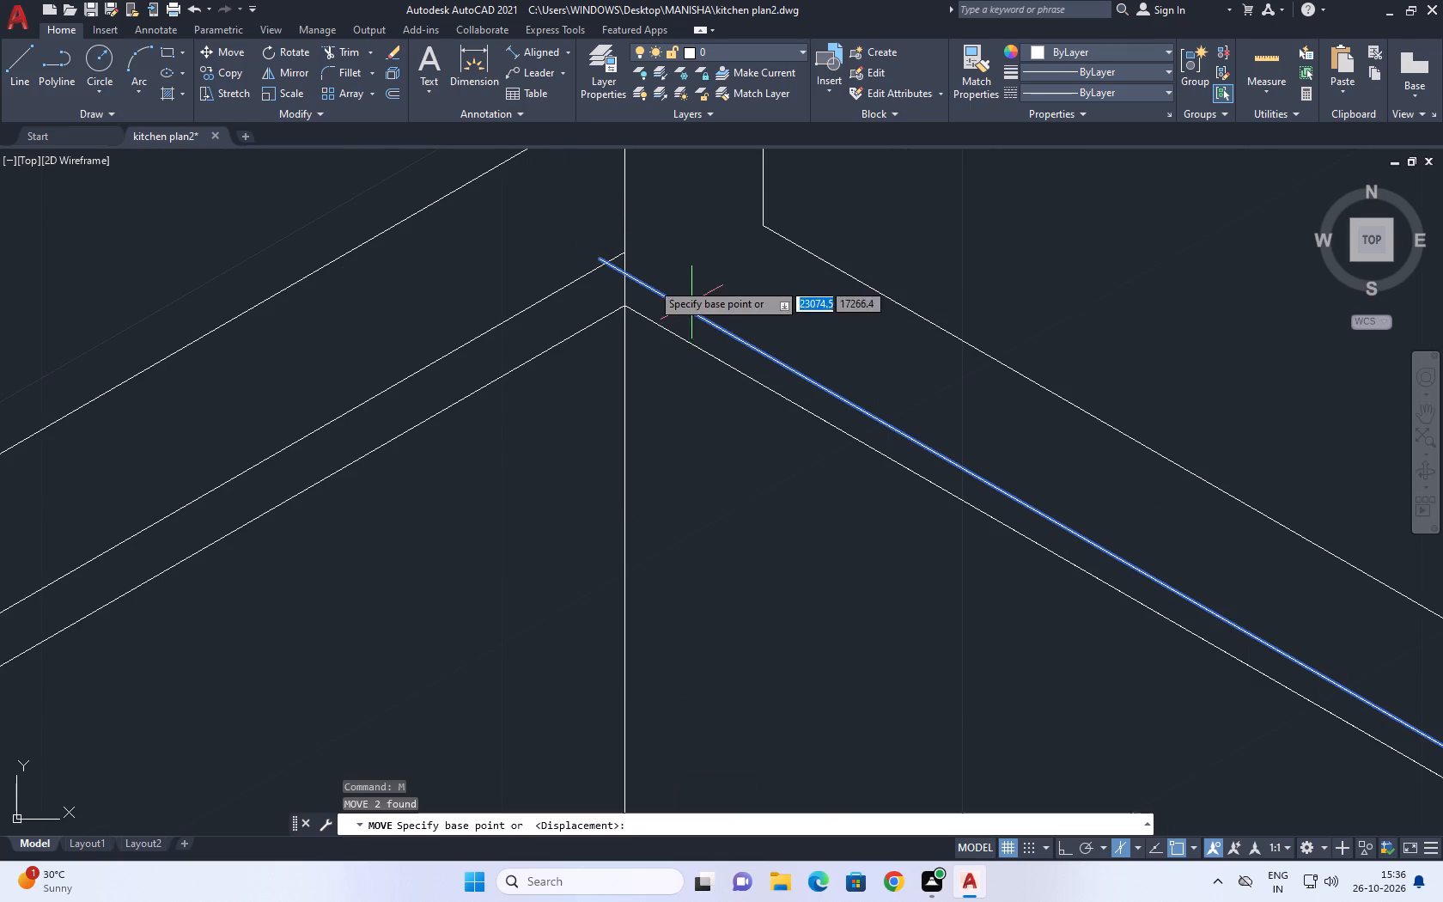
scroll(586, 251, "up", 1)
left_click(609, 263)
left_click(646, 258)
Stretch the far end of the copied bottom line to meet the bottom edge of the short return cabinet.
scroll(594, 312, "down", 4)
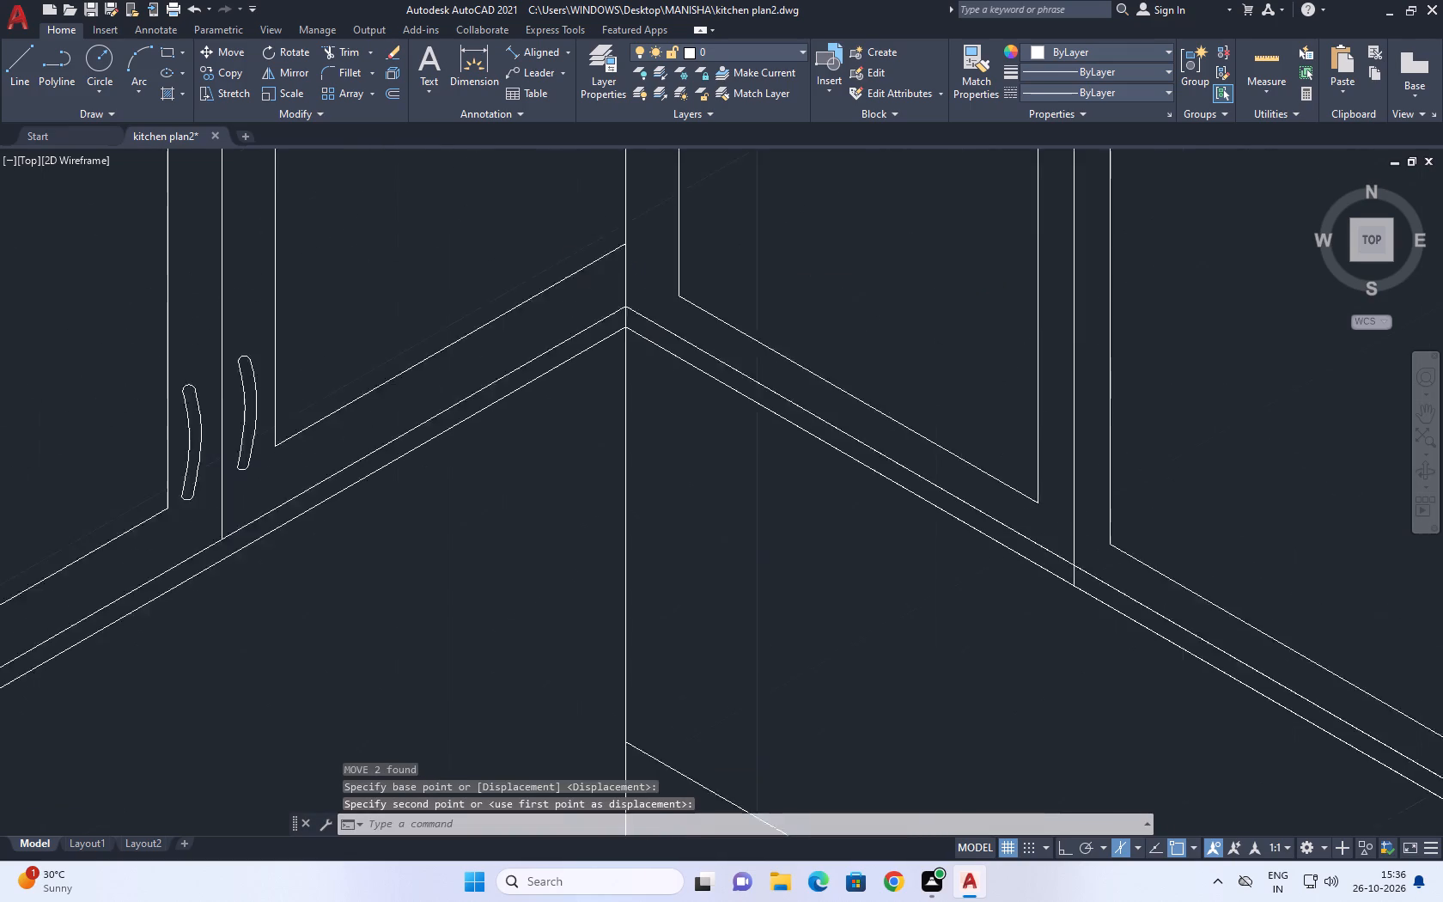
scroll(677, 328, "down", 8)
scroll(1029, 437, "up", 5)
scroll(1143, 515, "up", 3)
scroll(1044, 388, "up", 2)
left_click(1029, 419)
left_click(977, 428)
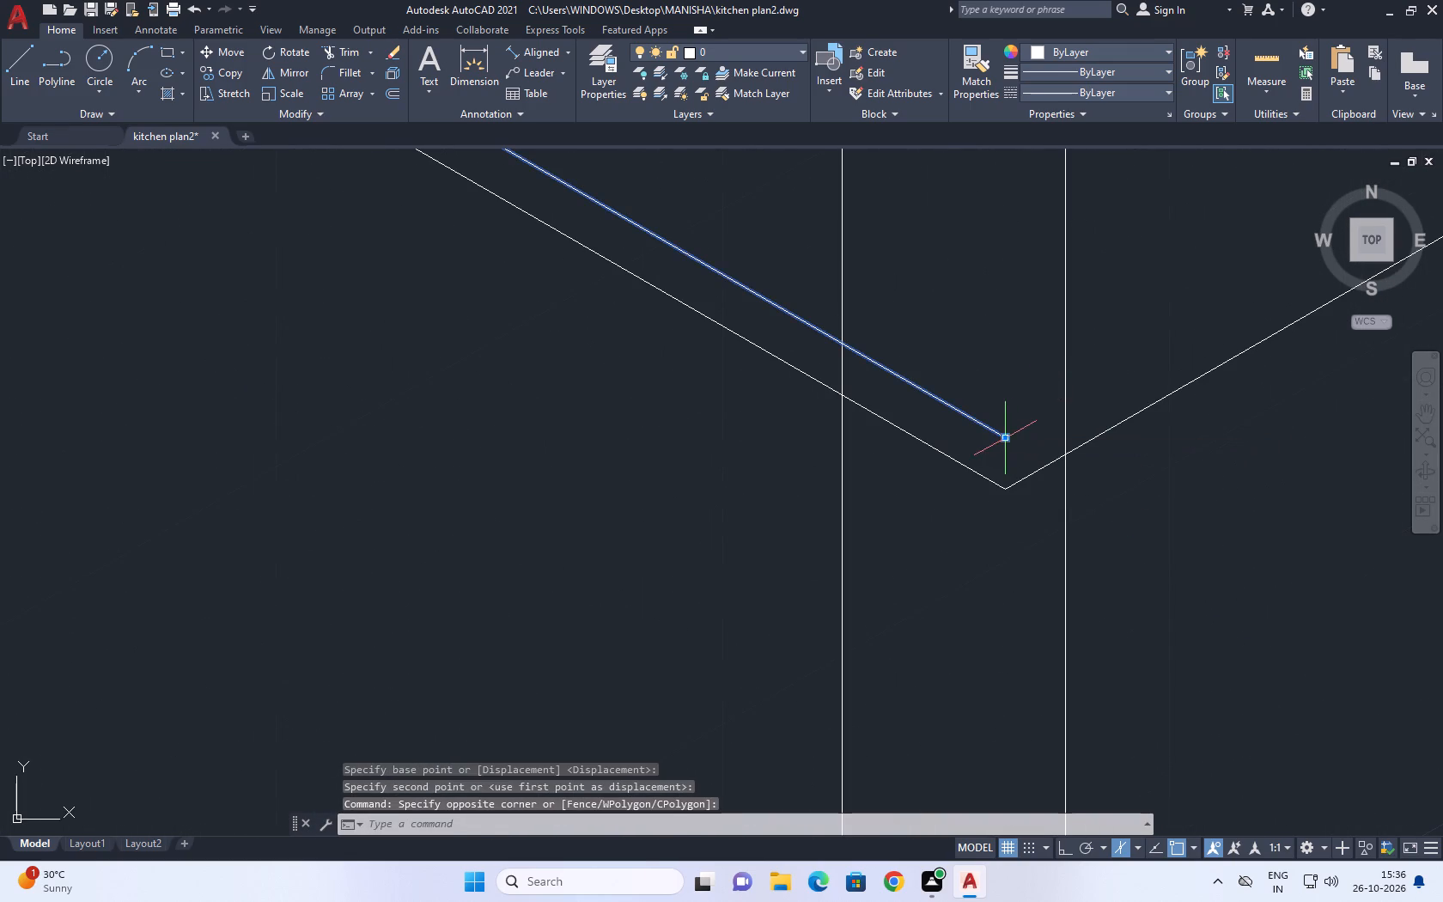
left_click(1008, 437)
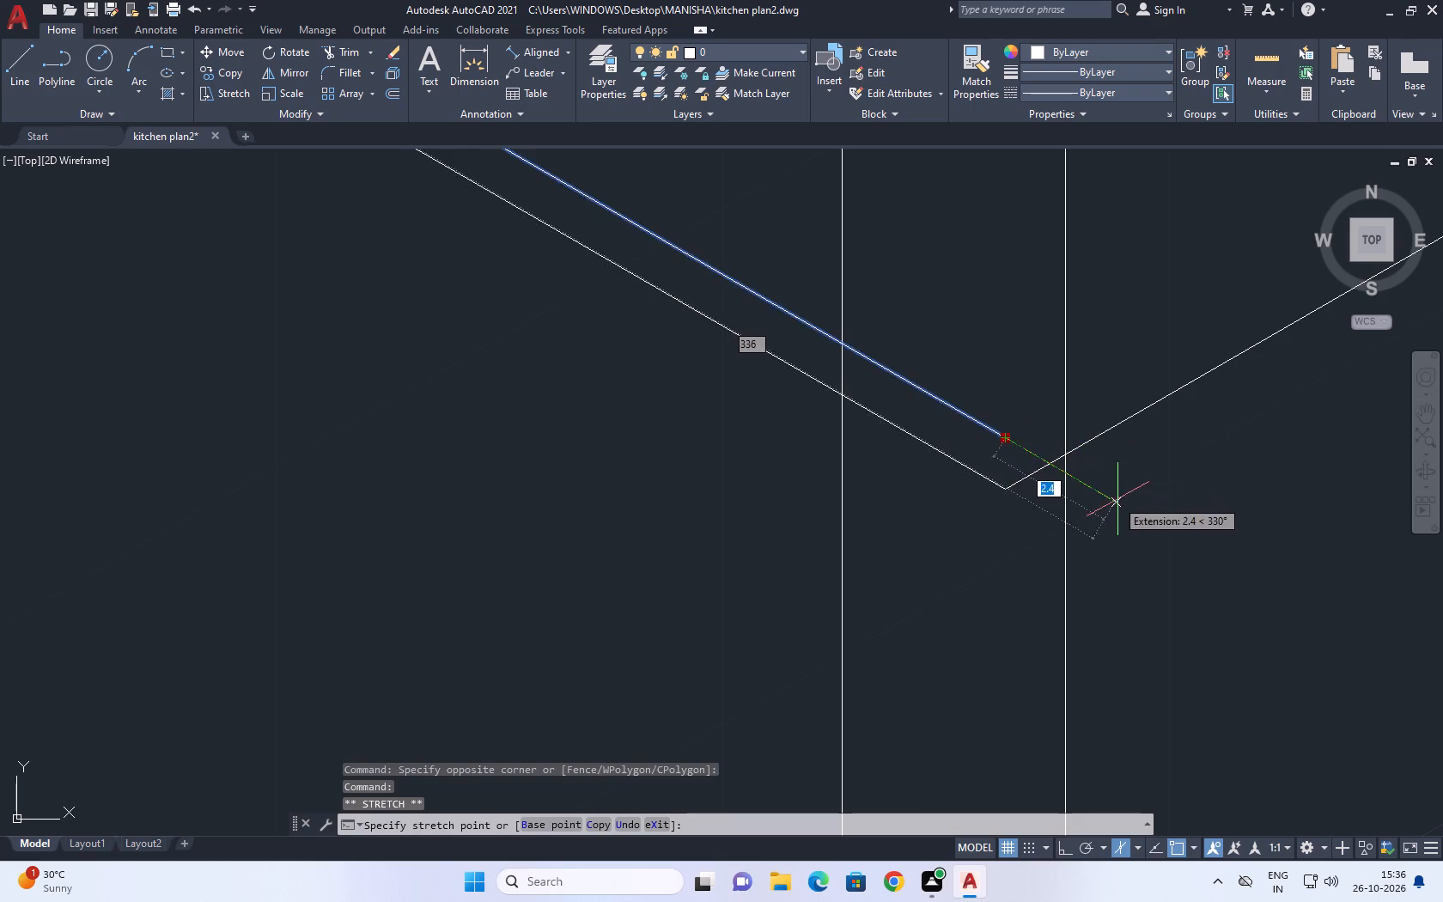
left_click(1121, 502)
key("Escape")
left_click(1126, 503)
left_click(1111, 497)
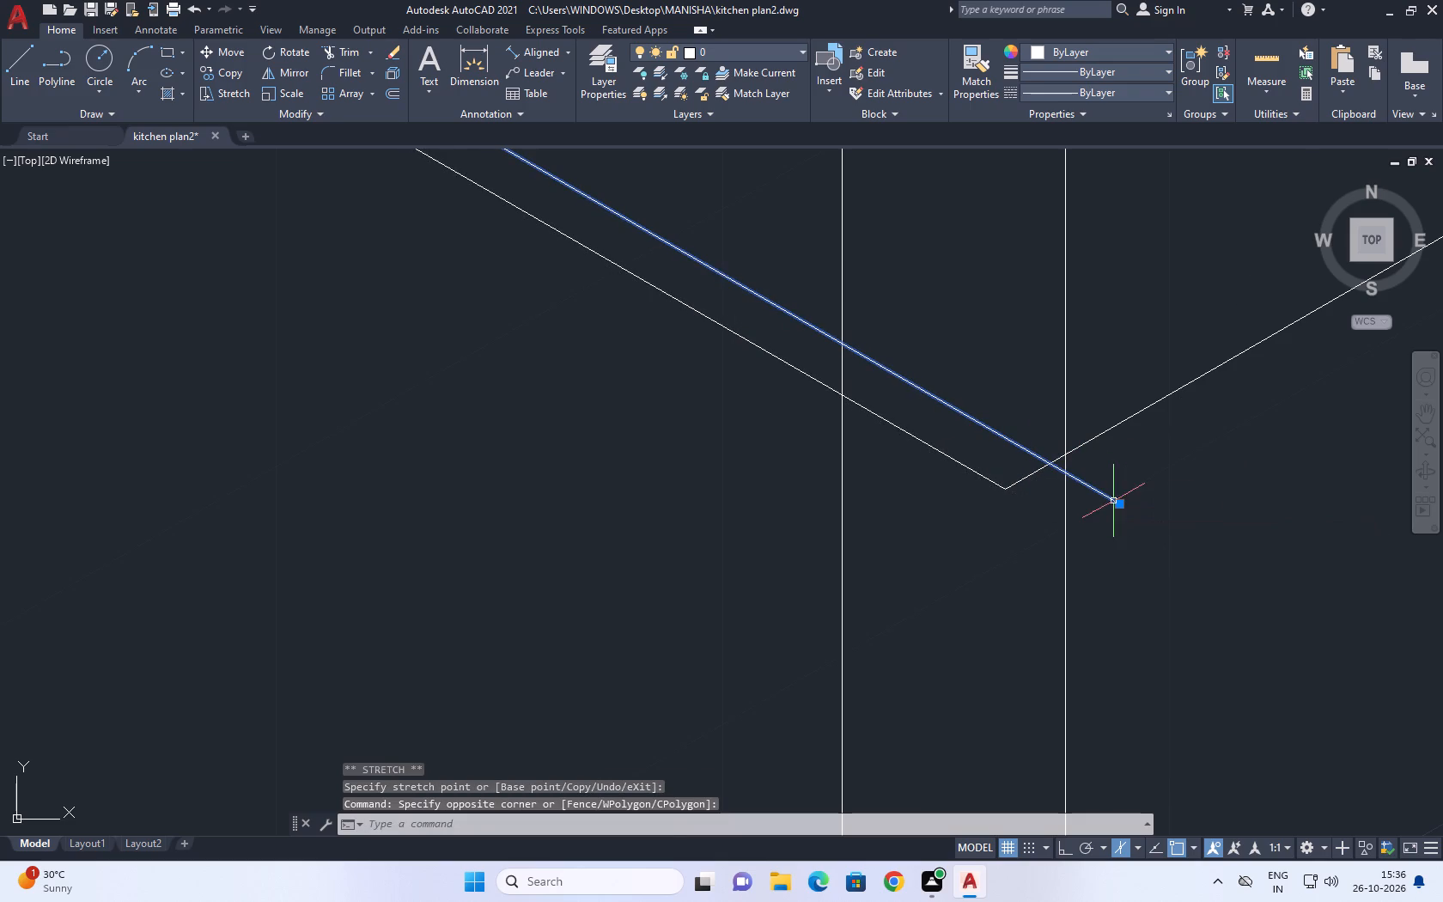
left_click(1118, 503)
left_click(1044, 466)
key("Escape")
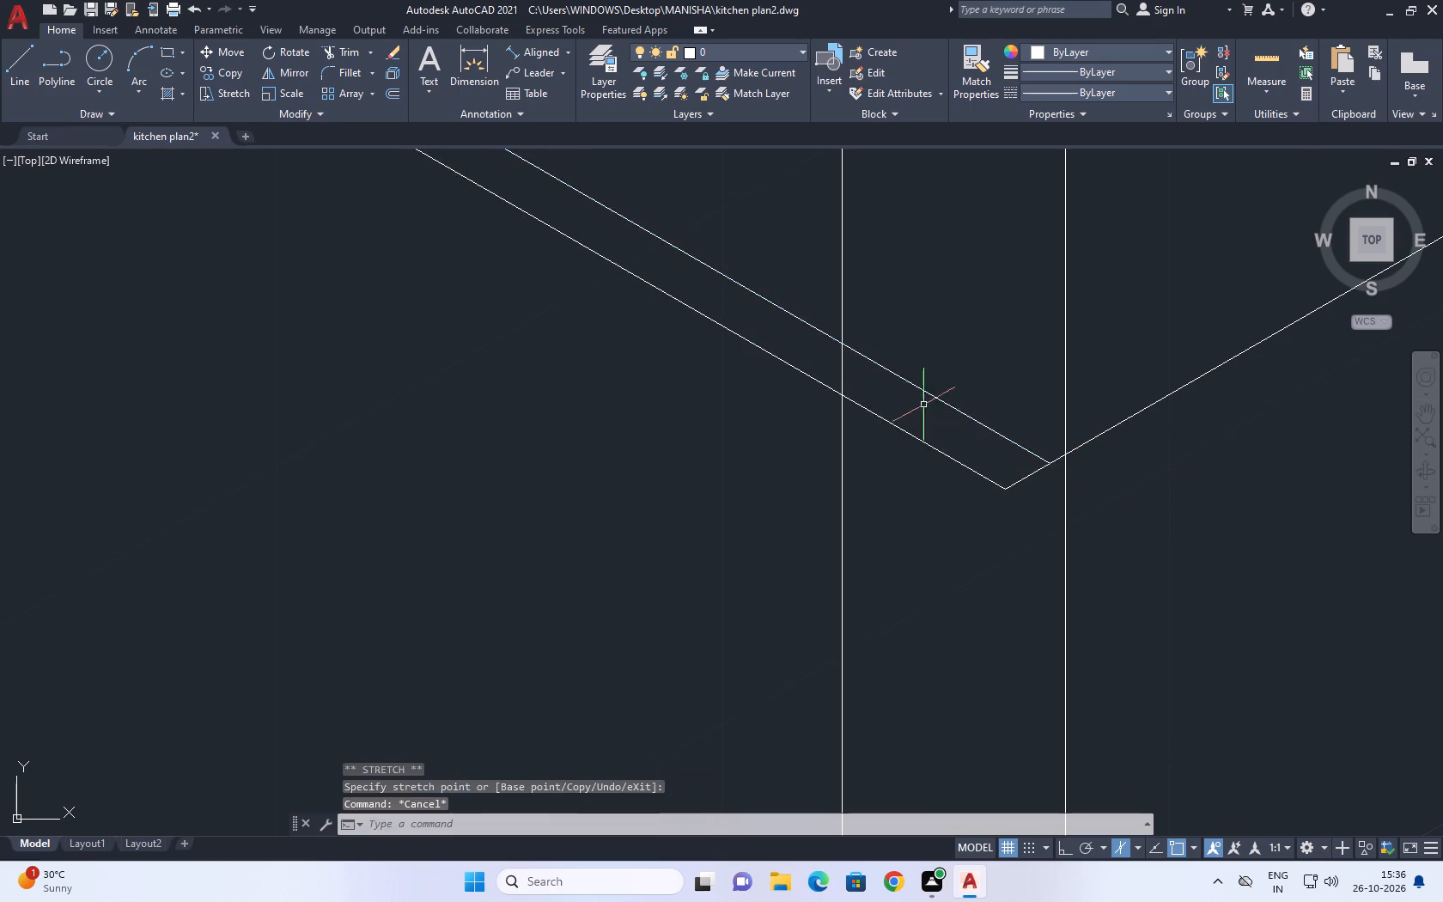
Draw a 90-unit line from the counter line's inner corner, parallel to the bottom edge of the left-hand upper cabinets.
scroll(1037, 460, "down", 4)
middle_click_drag(1046, 432, 1003, 488)
scroll(1001, 491, "down", 4)
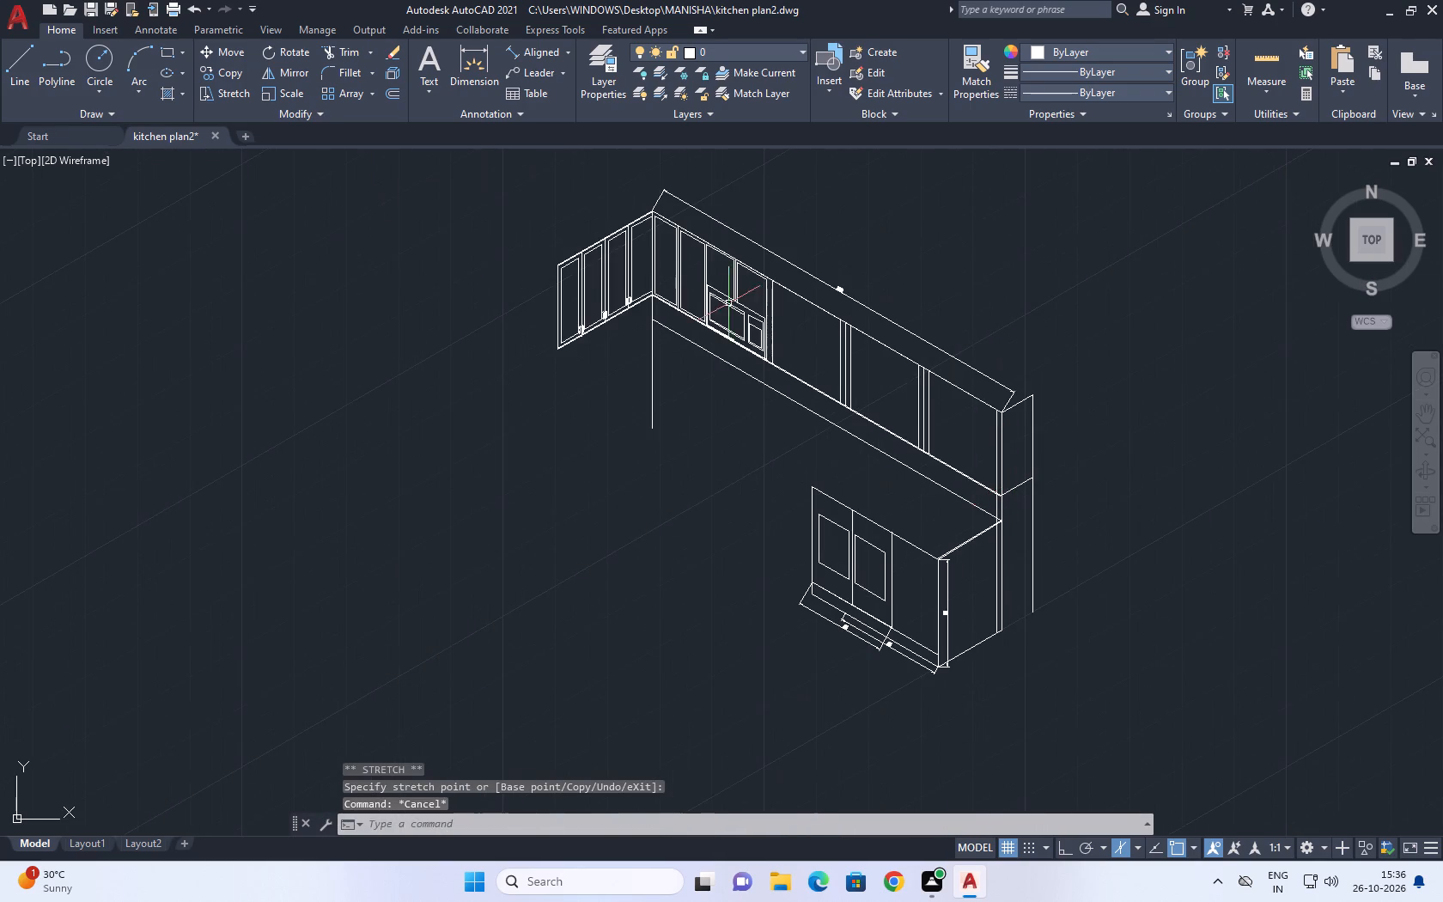
middle_click_drag(740, 318, 863, 407)
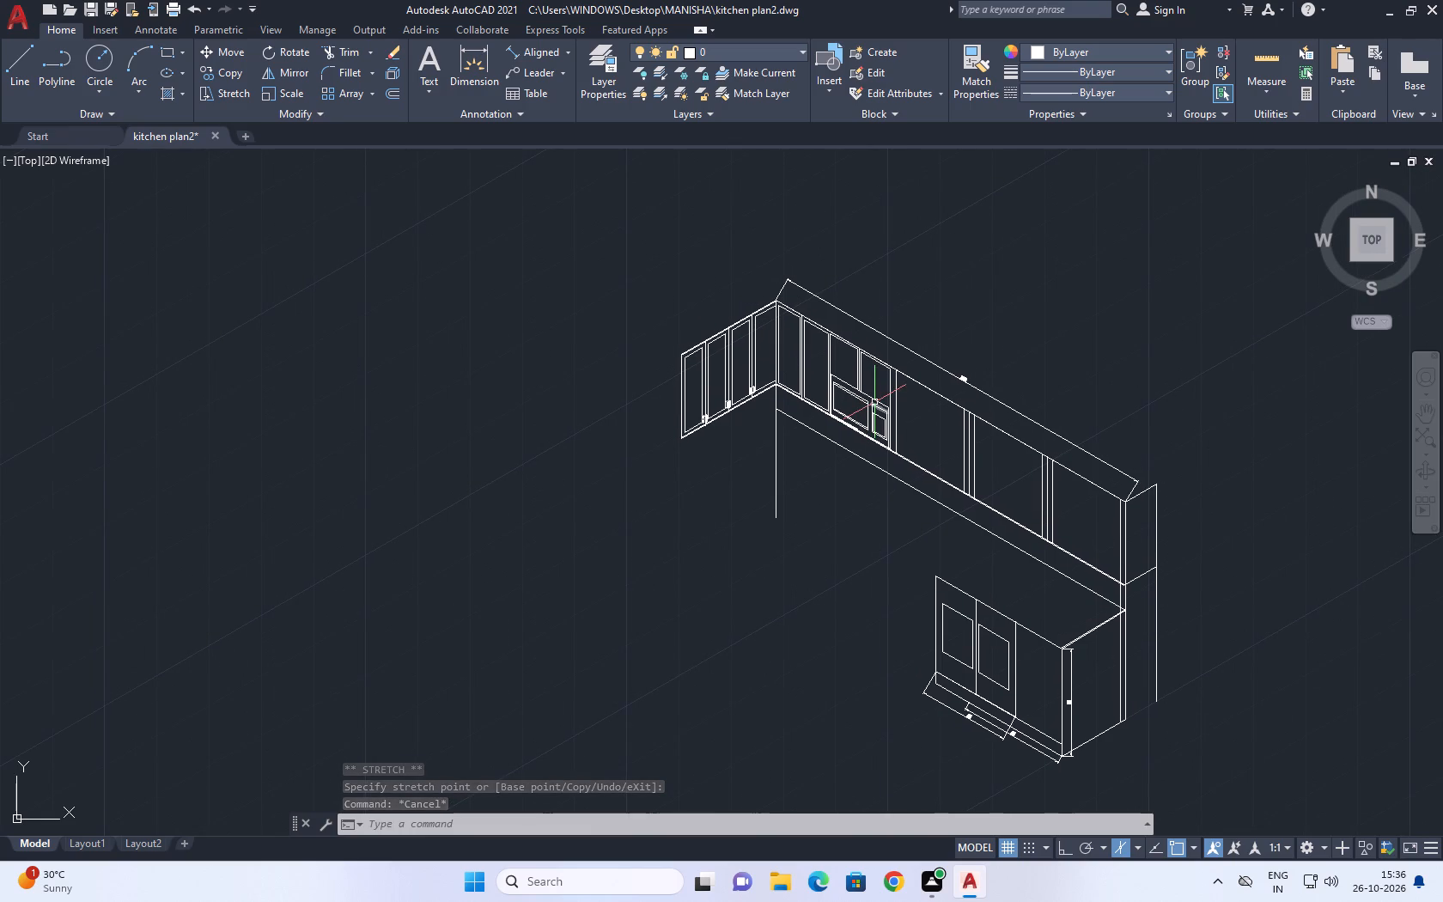
middle_click_drag(983, 582, 983, 485)
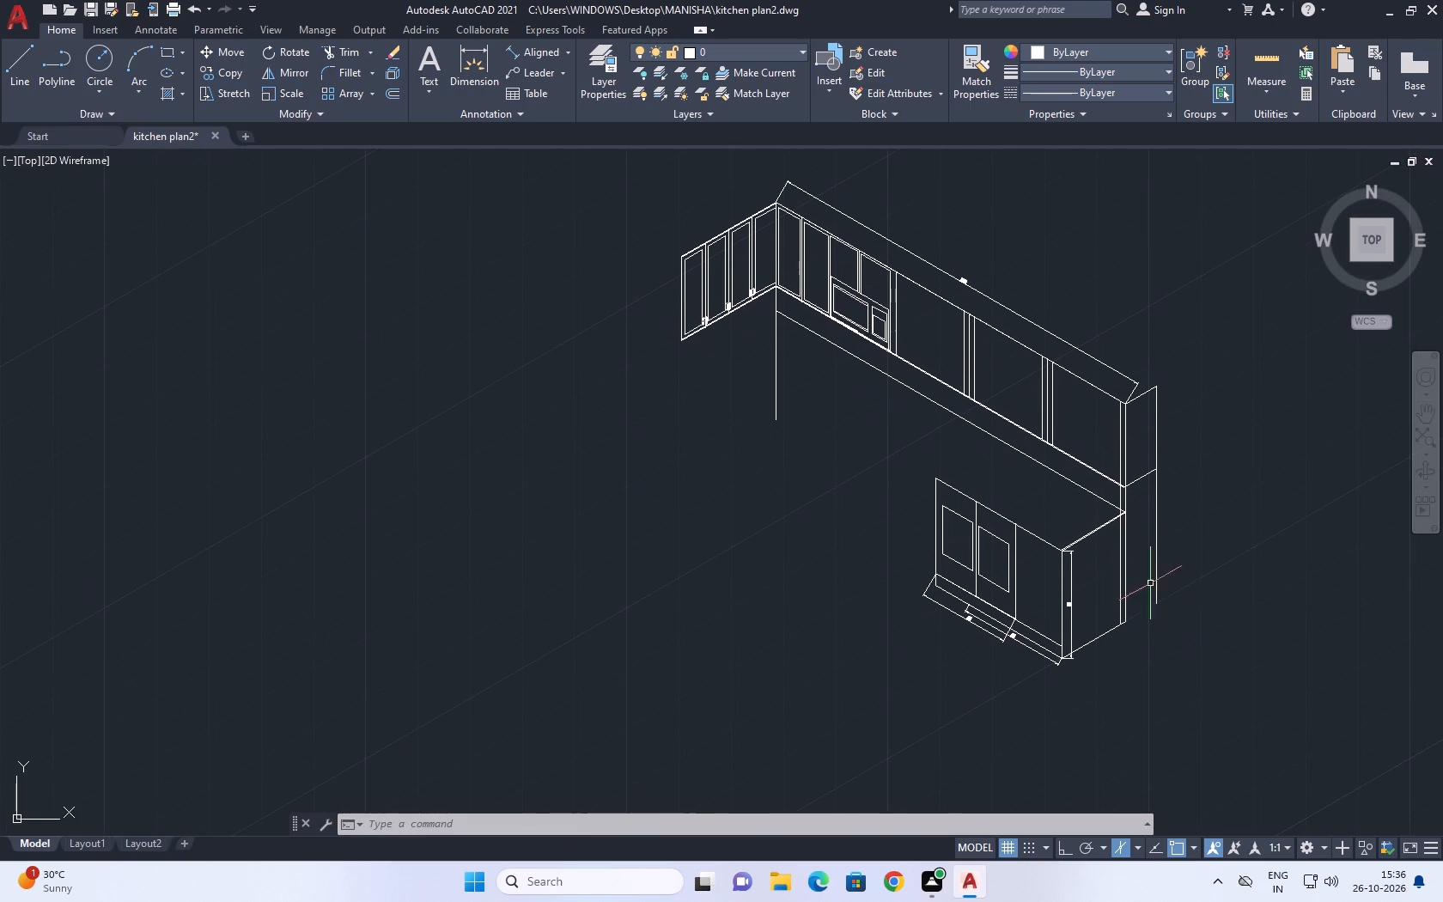
key("l")
key("space")
scroll(782, 309, "up", 3)
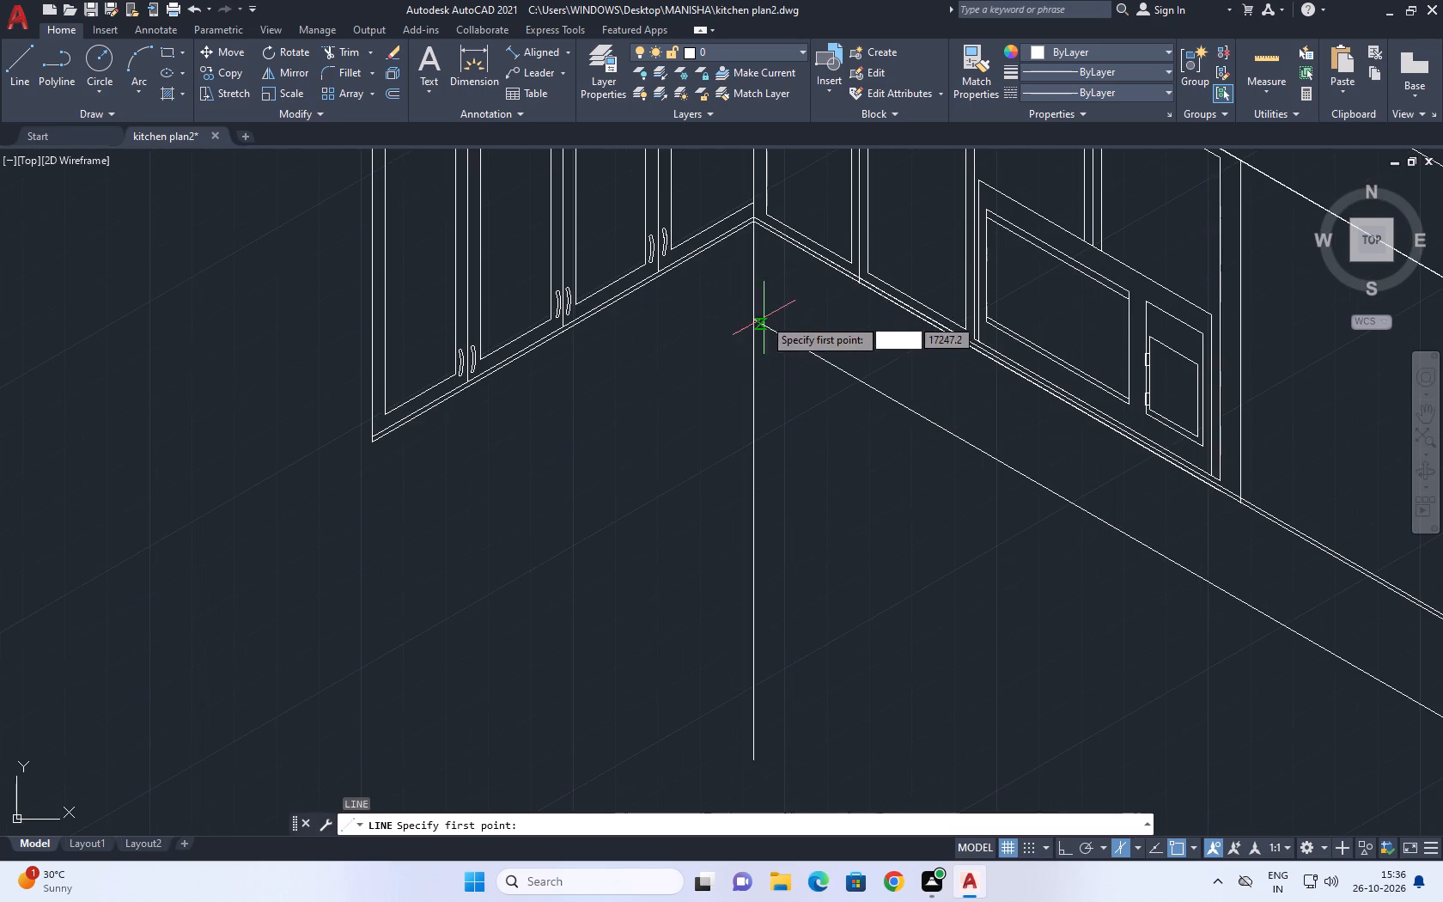
left_click(754, 317)
scroll(626, 357, "down", 3)
middle_click_drag(508, 450, 662, 414)
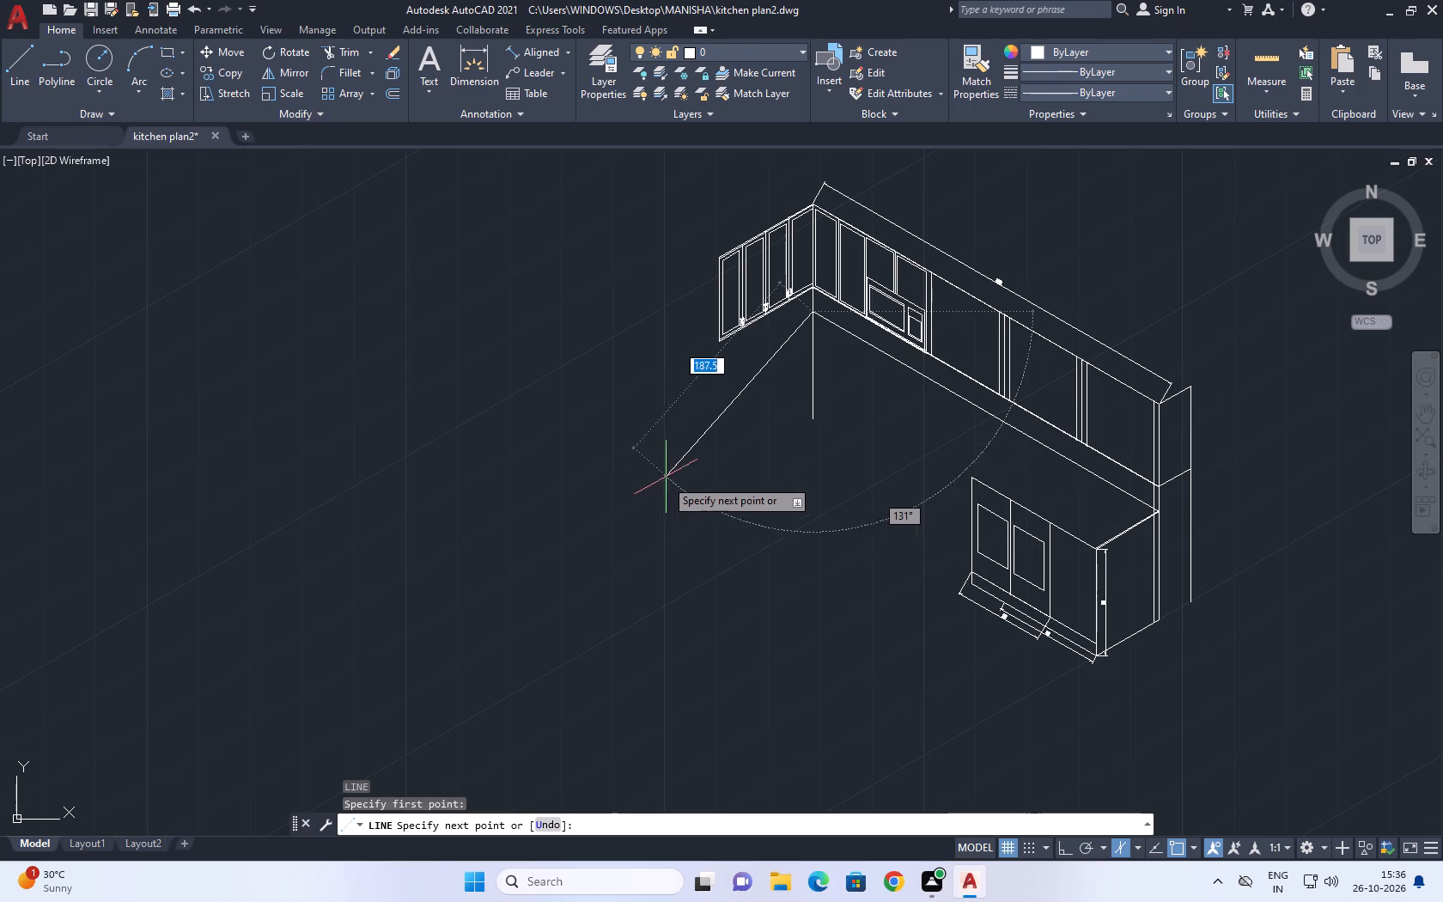
key("F8")
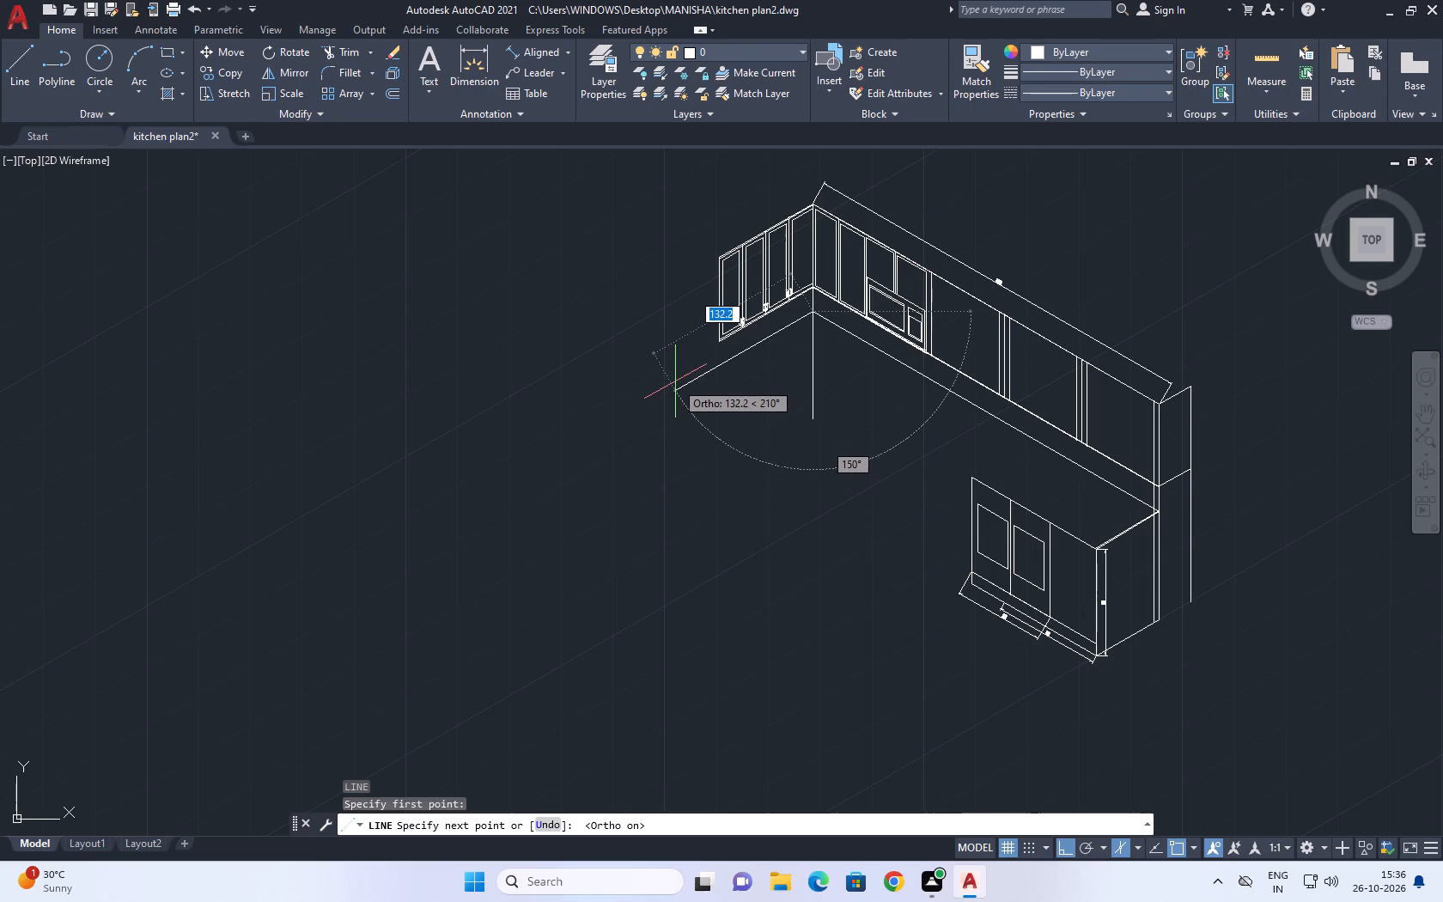
key("9")
type("0")
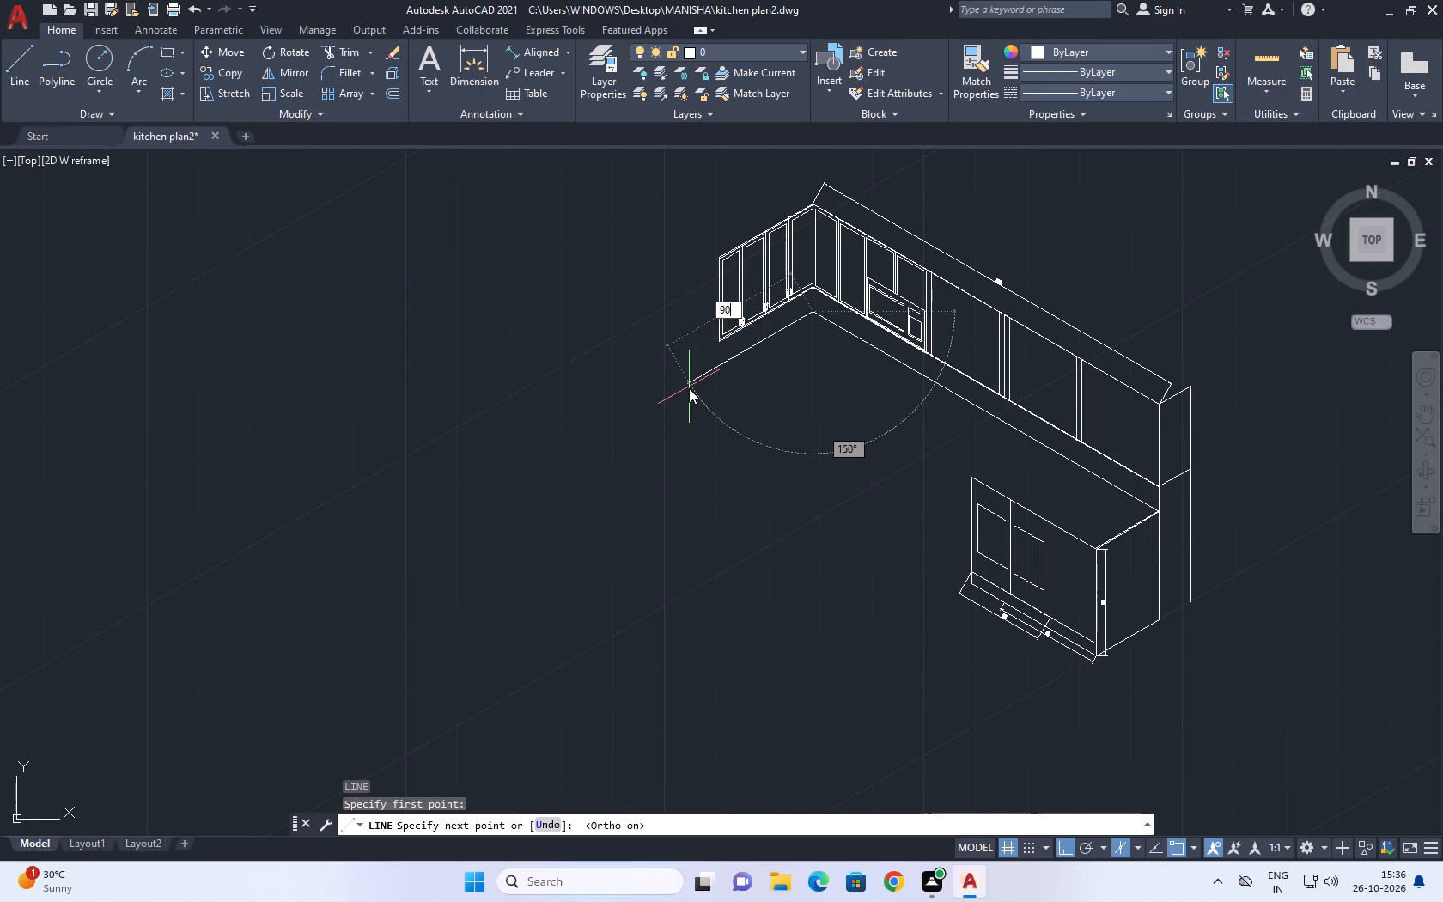
key("space")
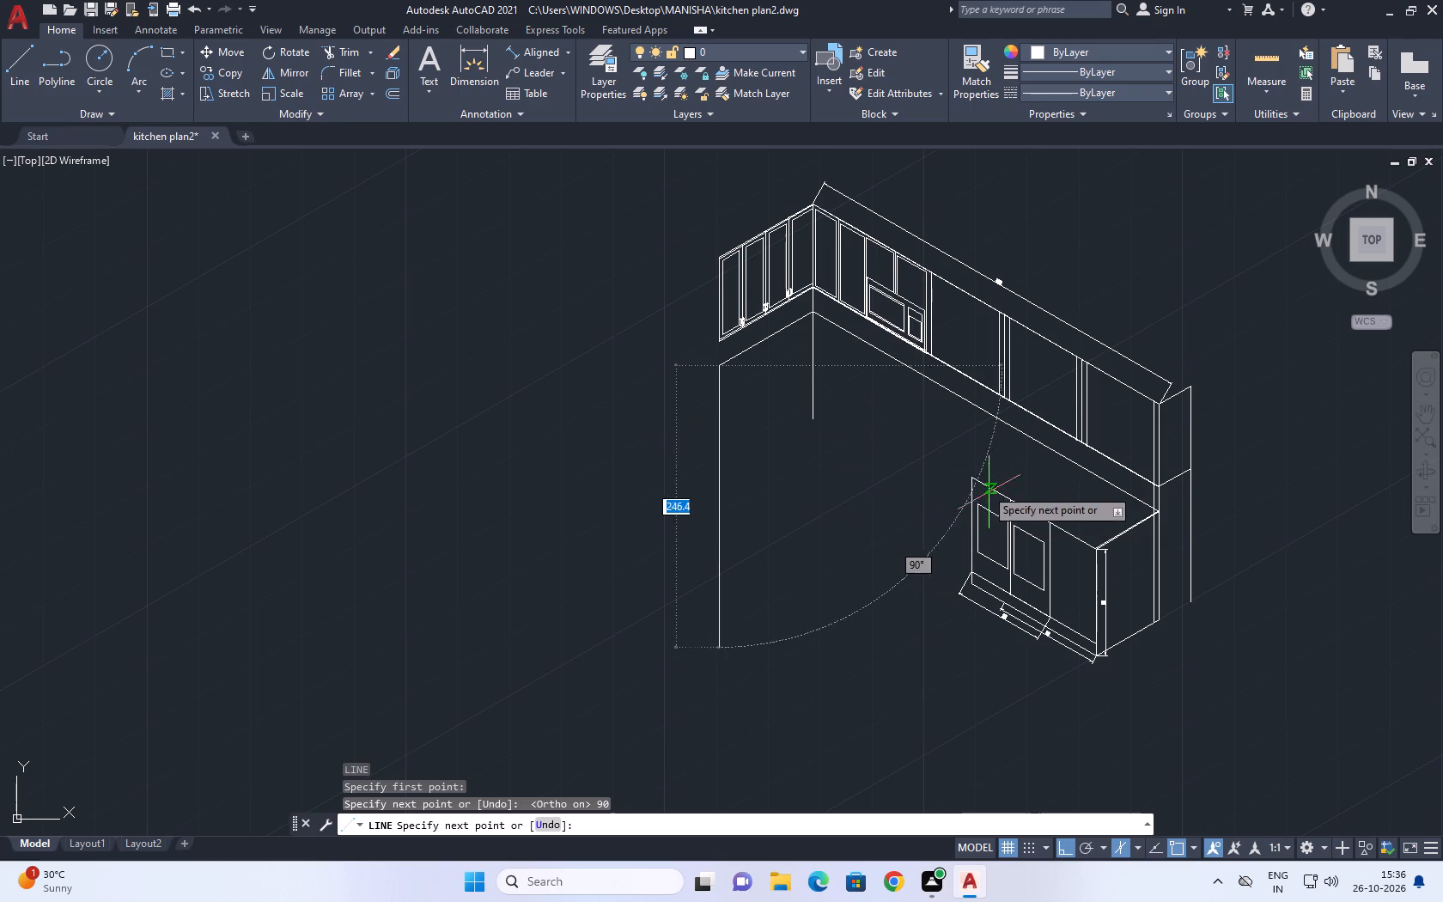
middle_click_drag(977, 518, 931, 482)
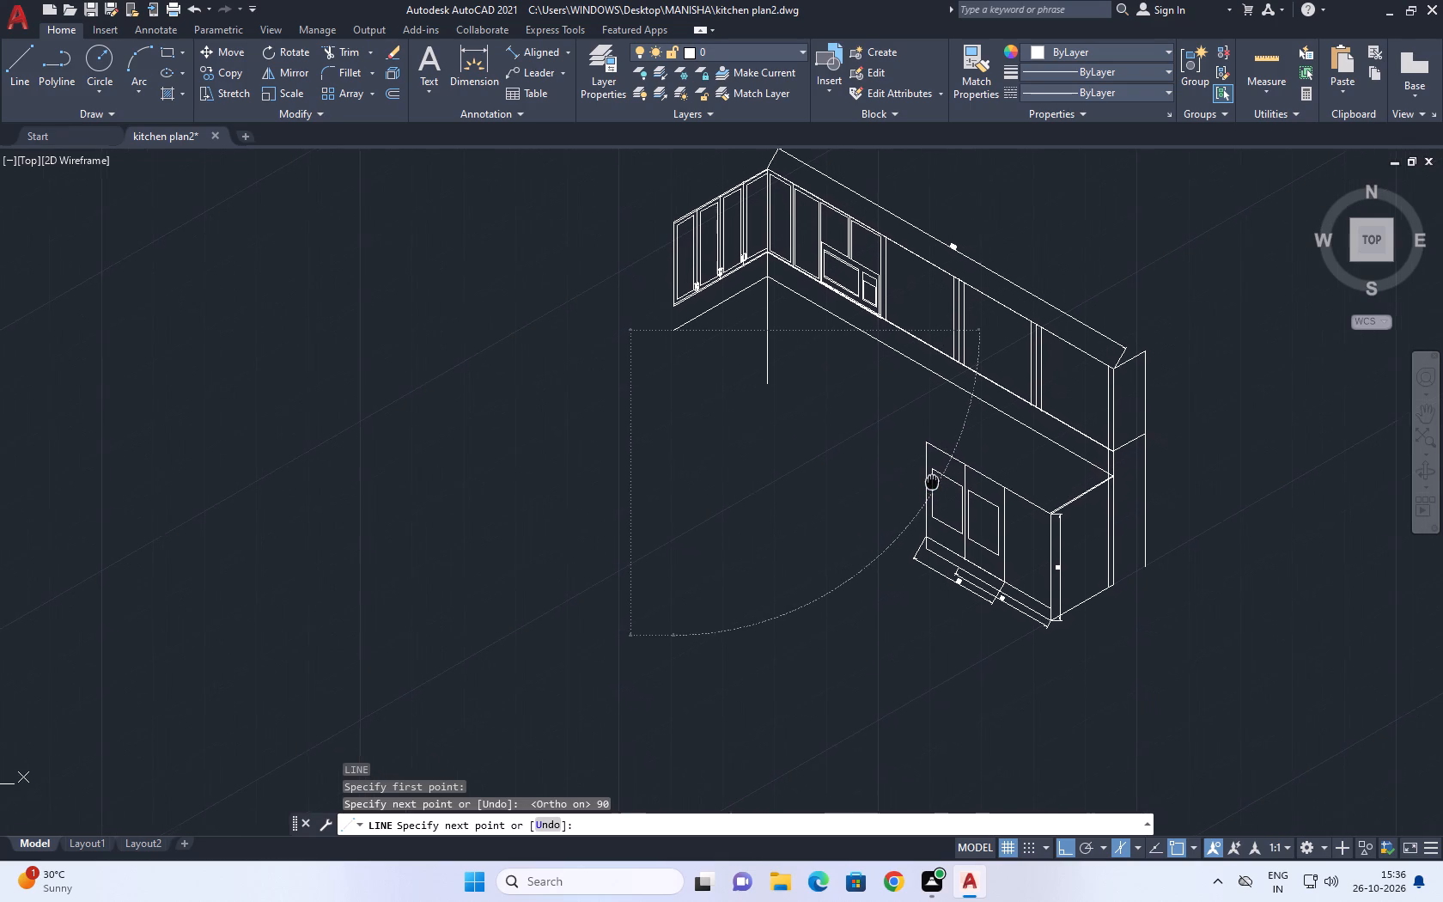
middle_click_drag(931, 482, 930, 482)
key("Escape")
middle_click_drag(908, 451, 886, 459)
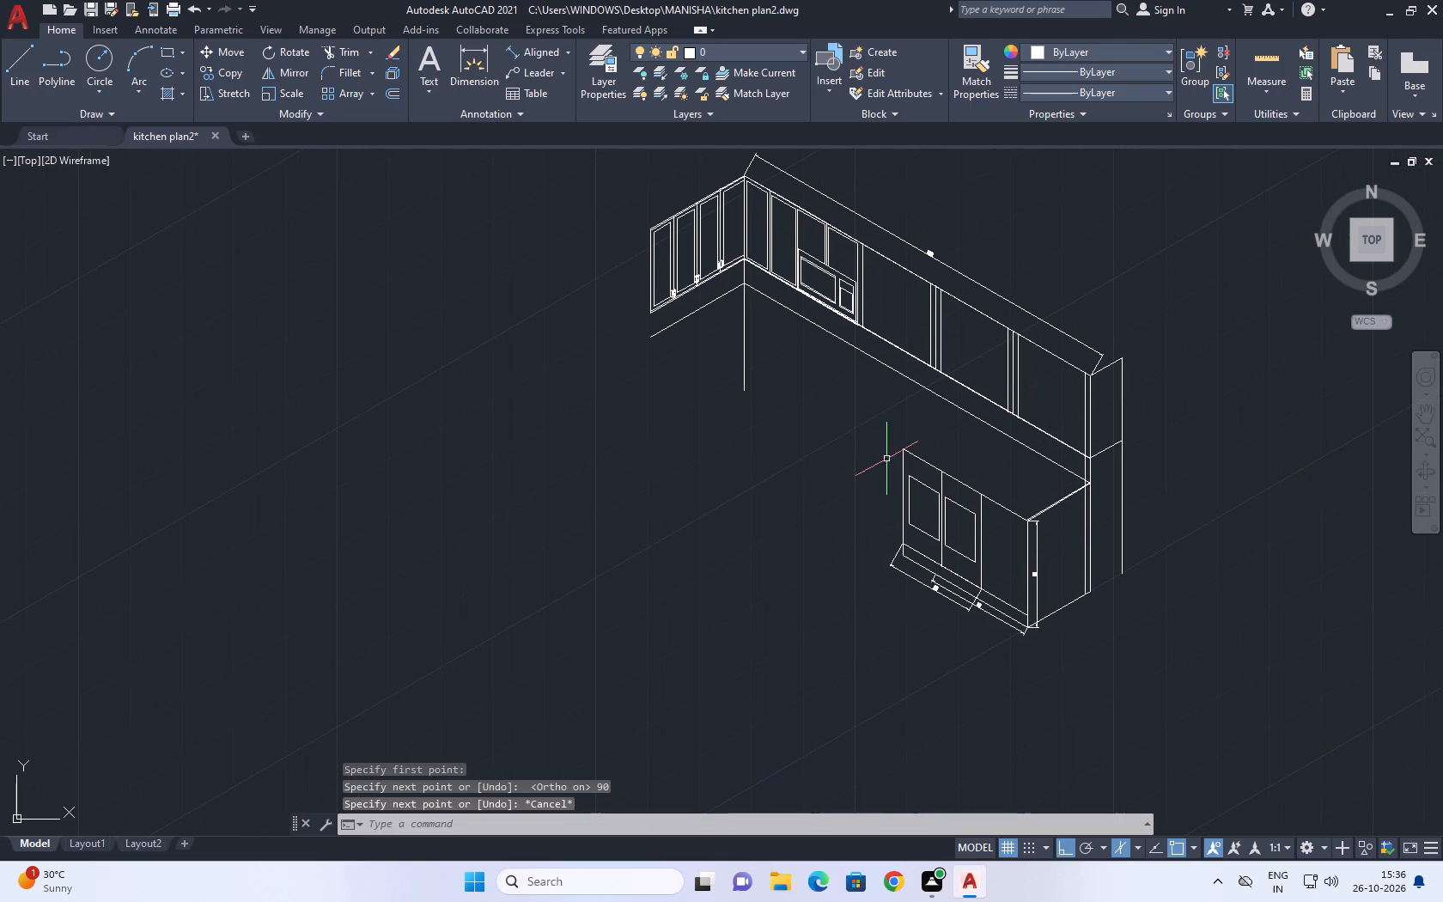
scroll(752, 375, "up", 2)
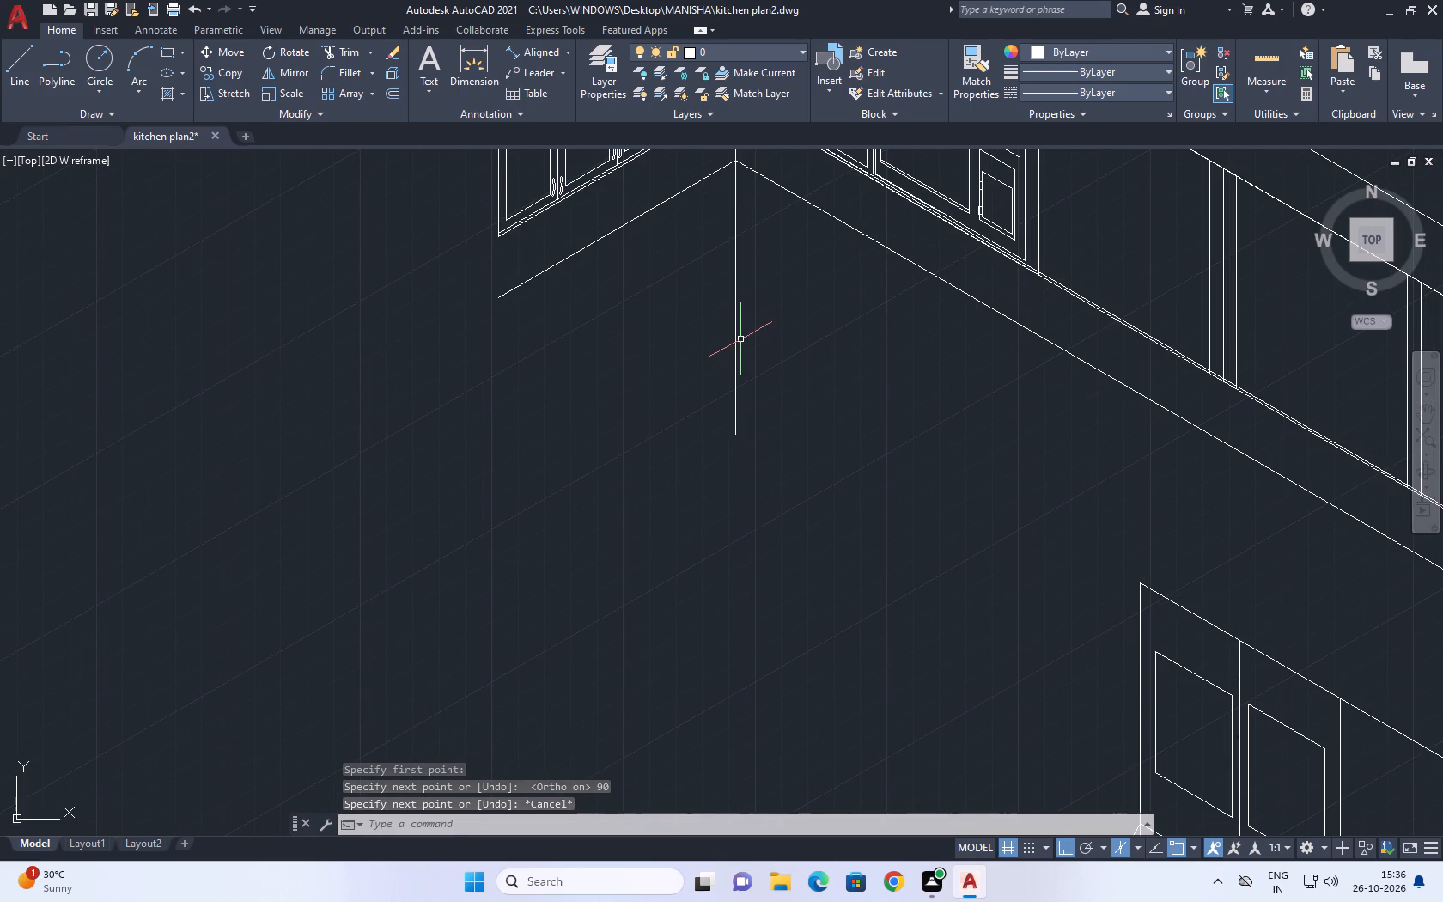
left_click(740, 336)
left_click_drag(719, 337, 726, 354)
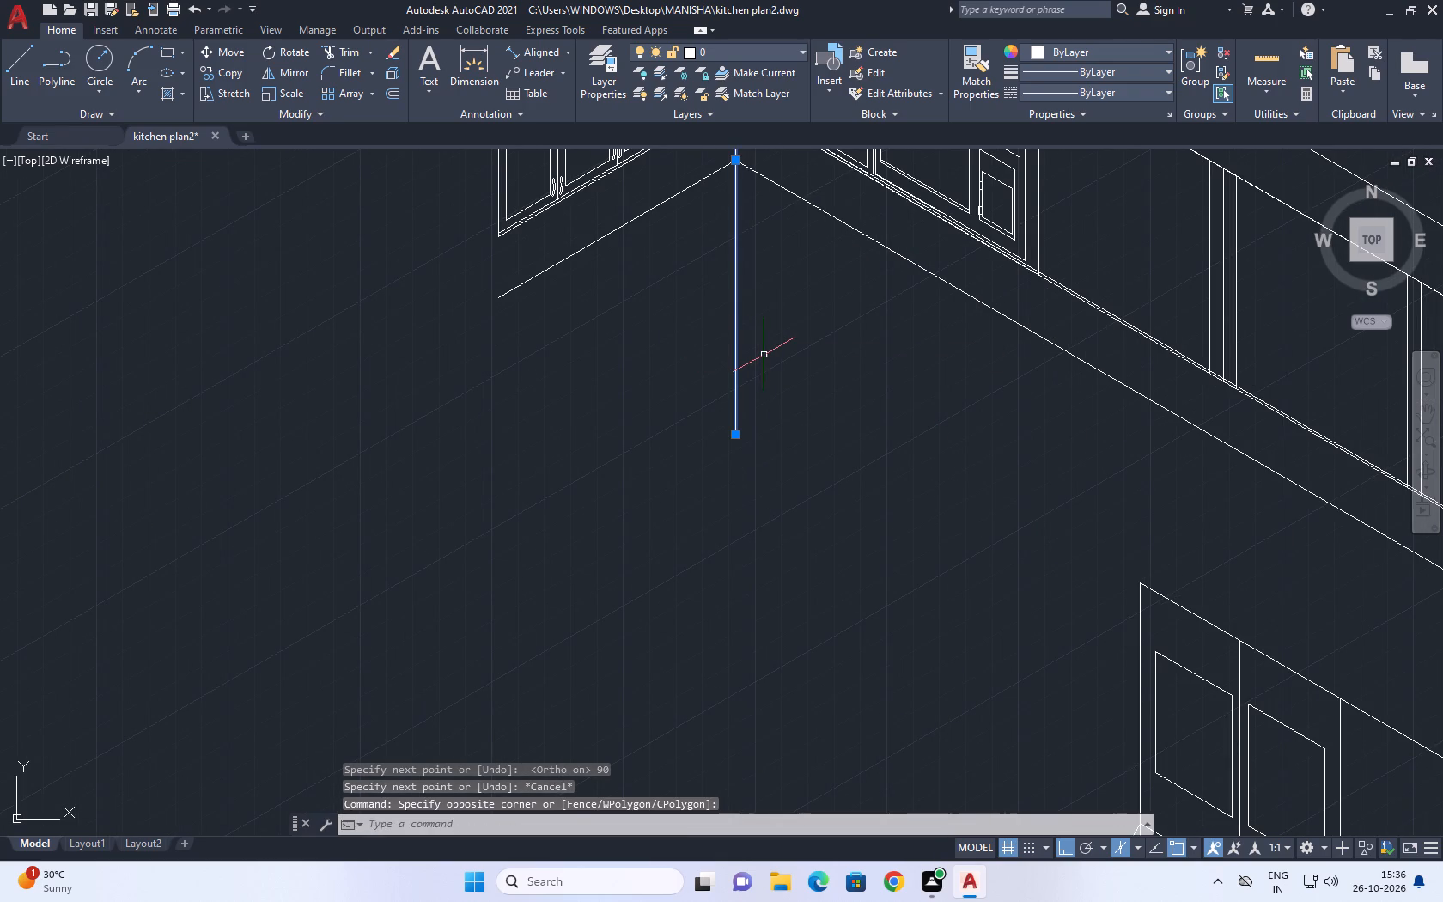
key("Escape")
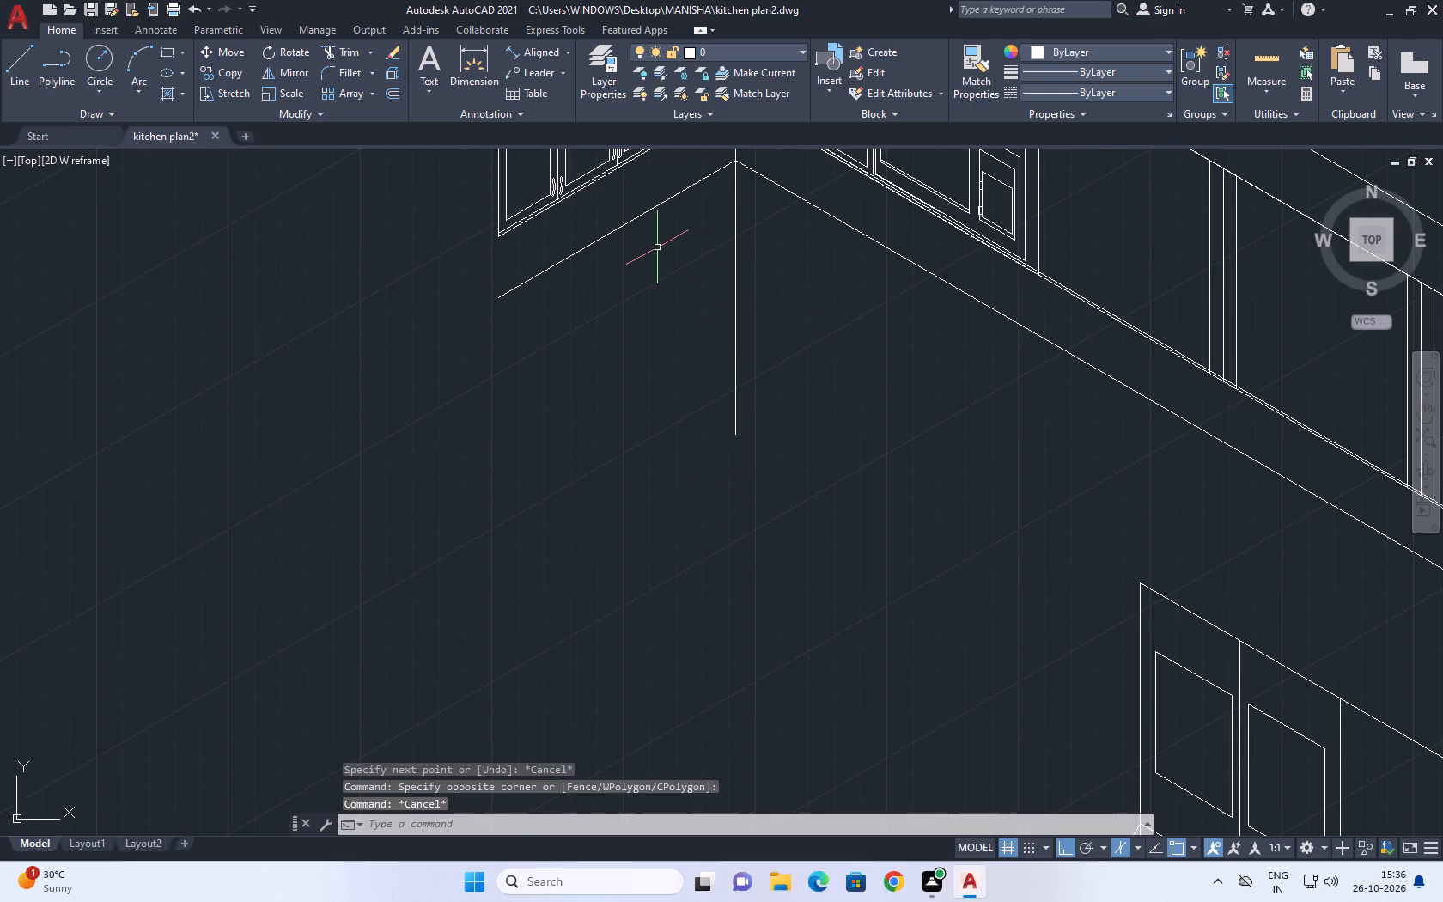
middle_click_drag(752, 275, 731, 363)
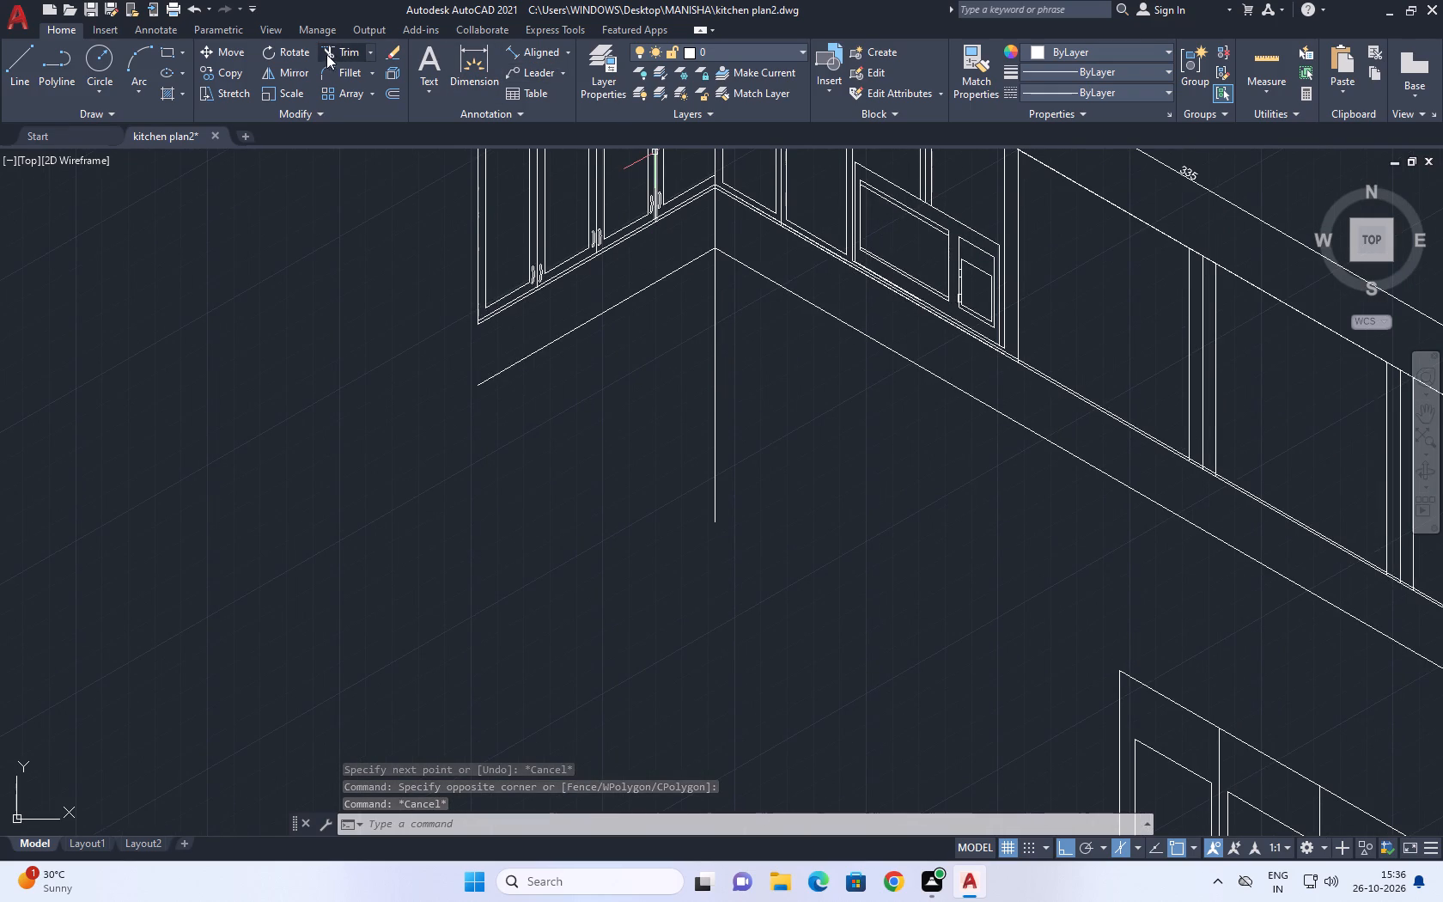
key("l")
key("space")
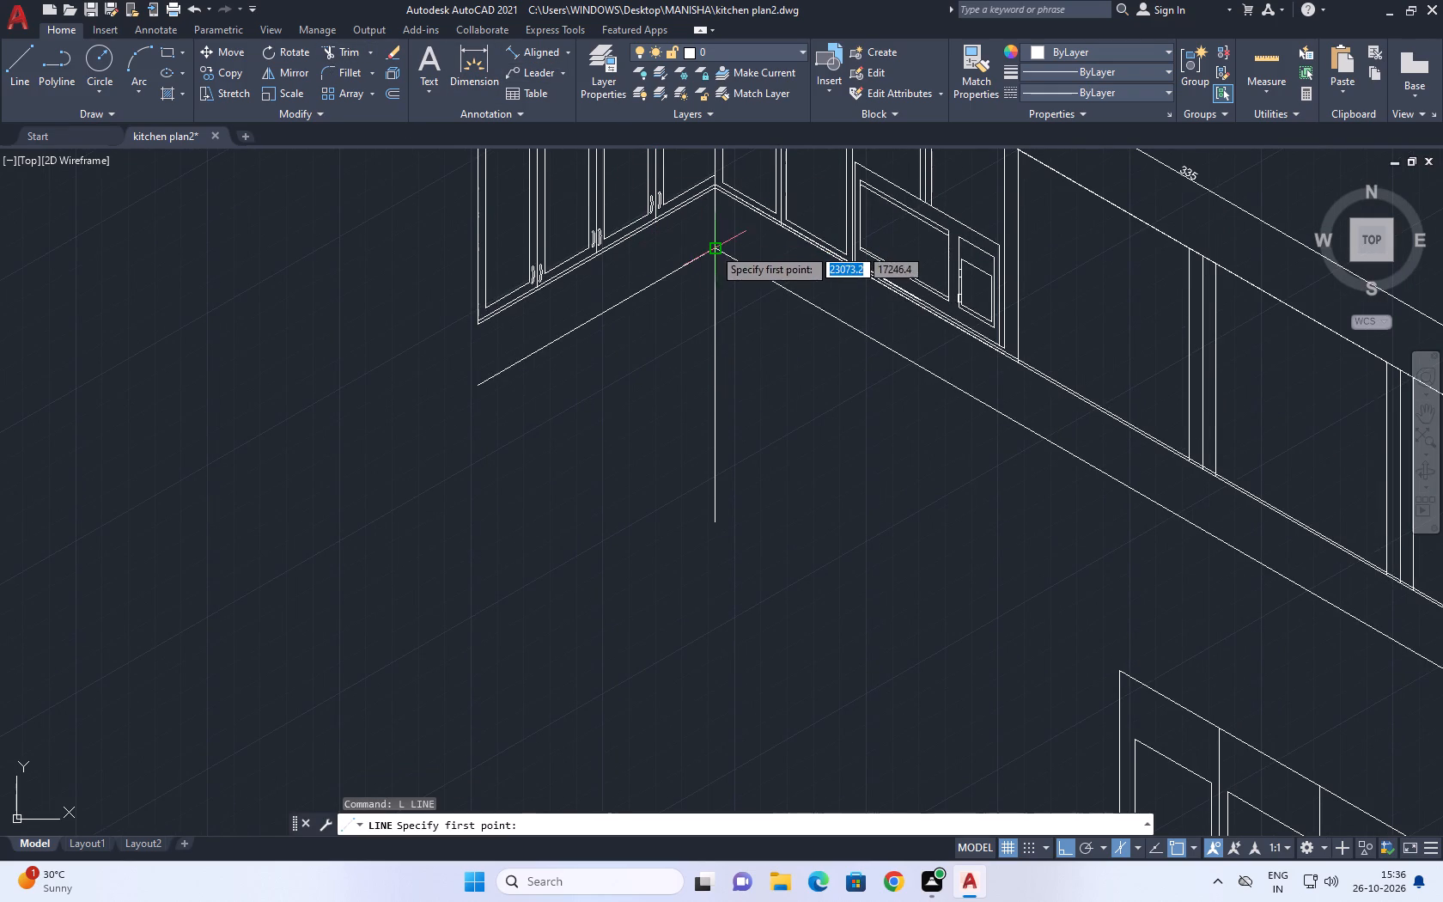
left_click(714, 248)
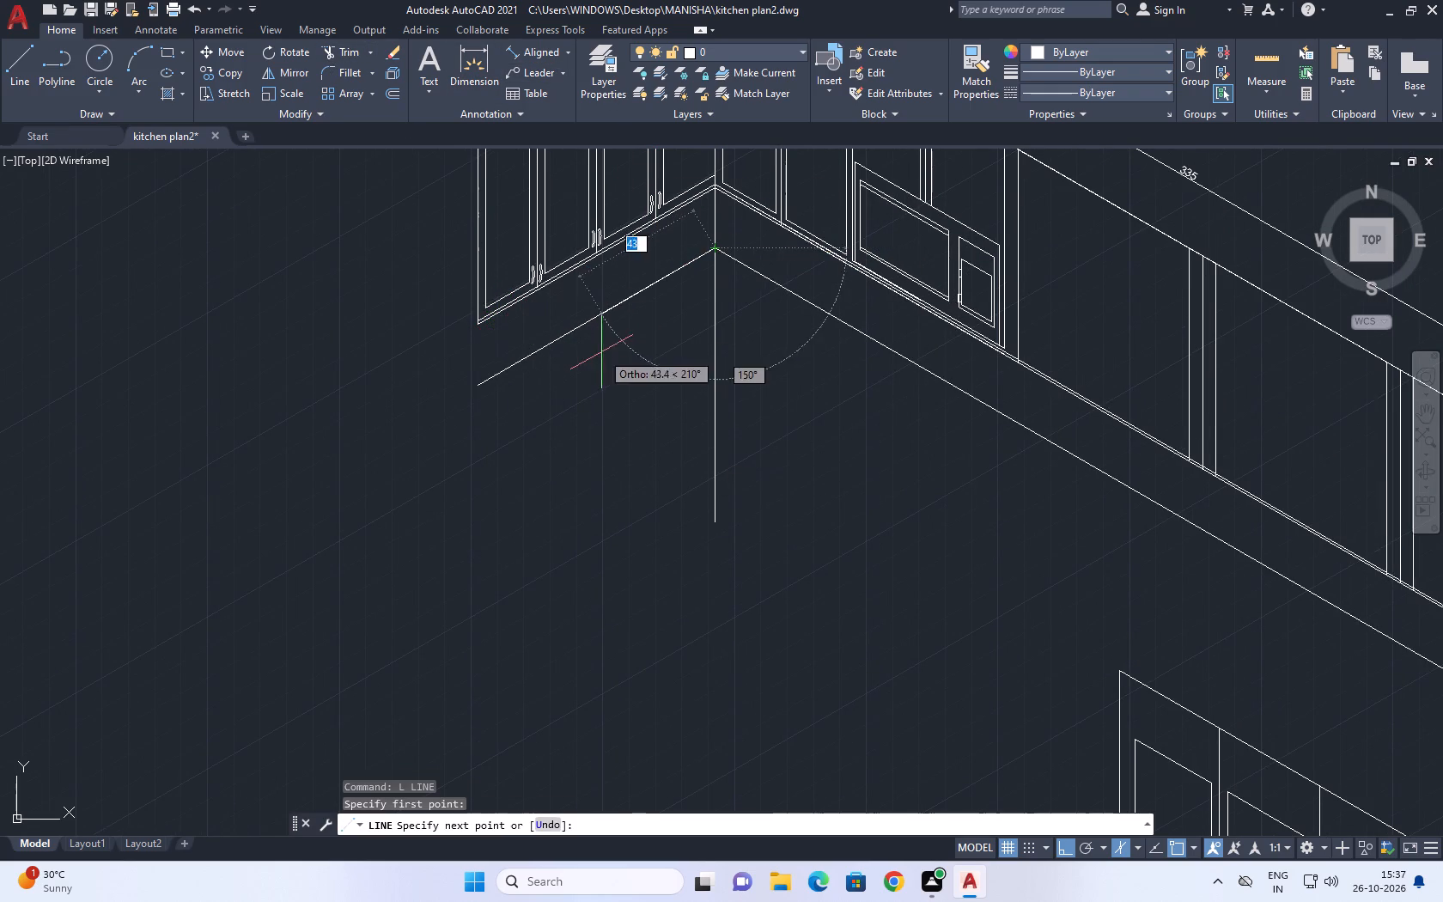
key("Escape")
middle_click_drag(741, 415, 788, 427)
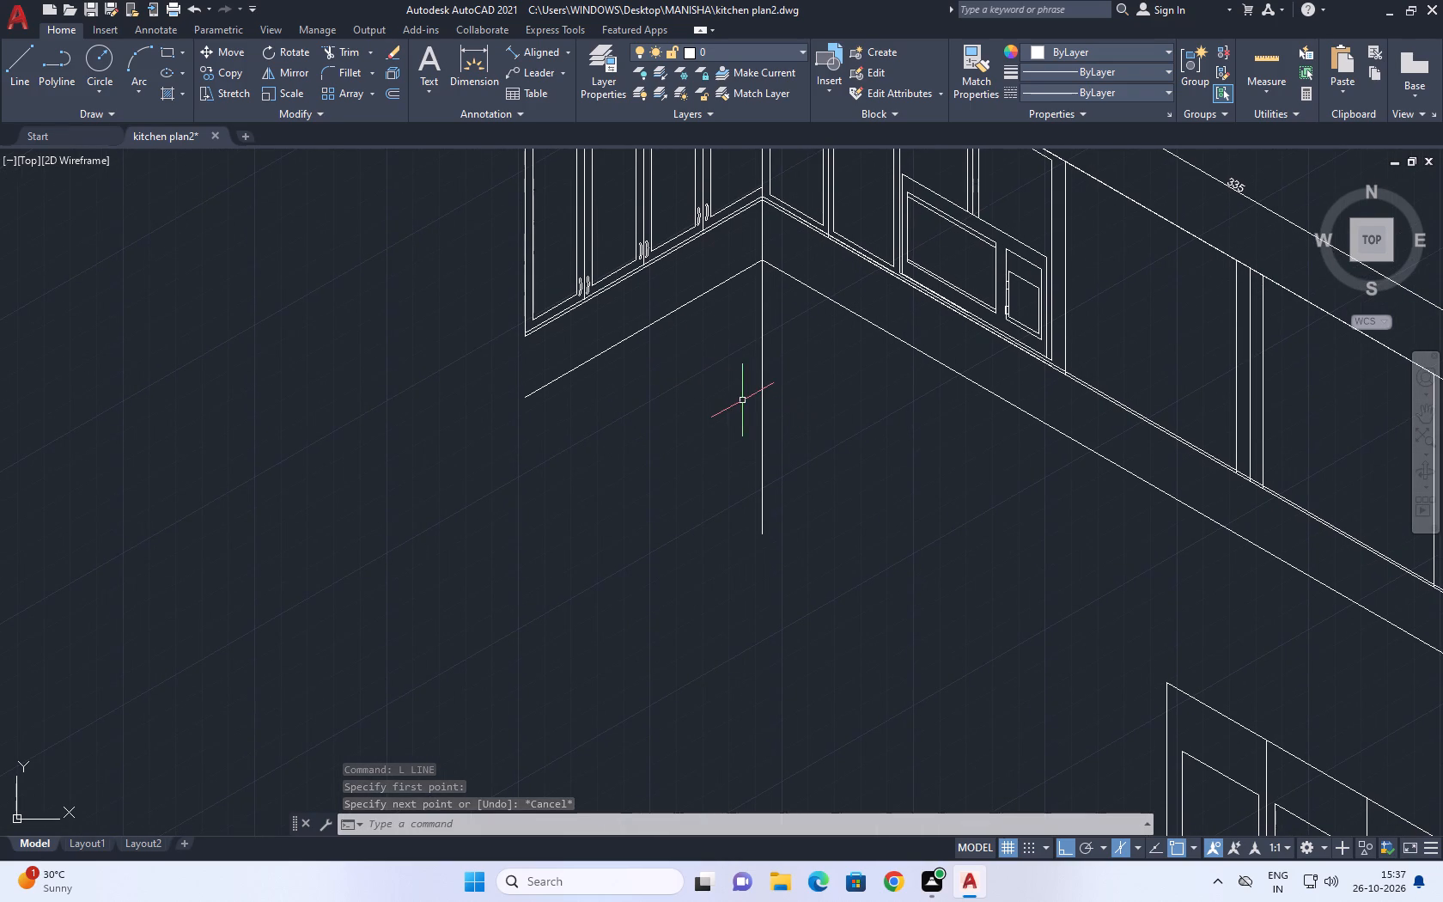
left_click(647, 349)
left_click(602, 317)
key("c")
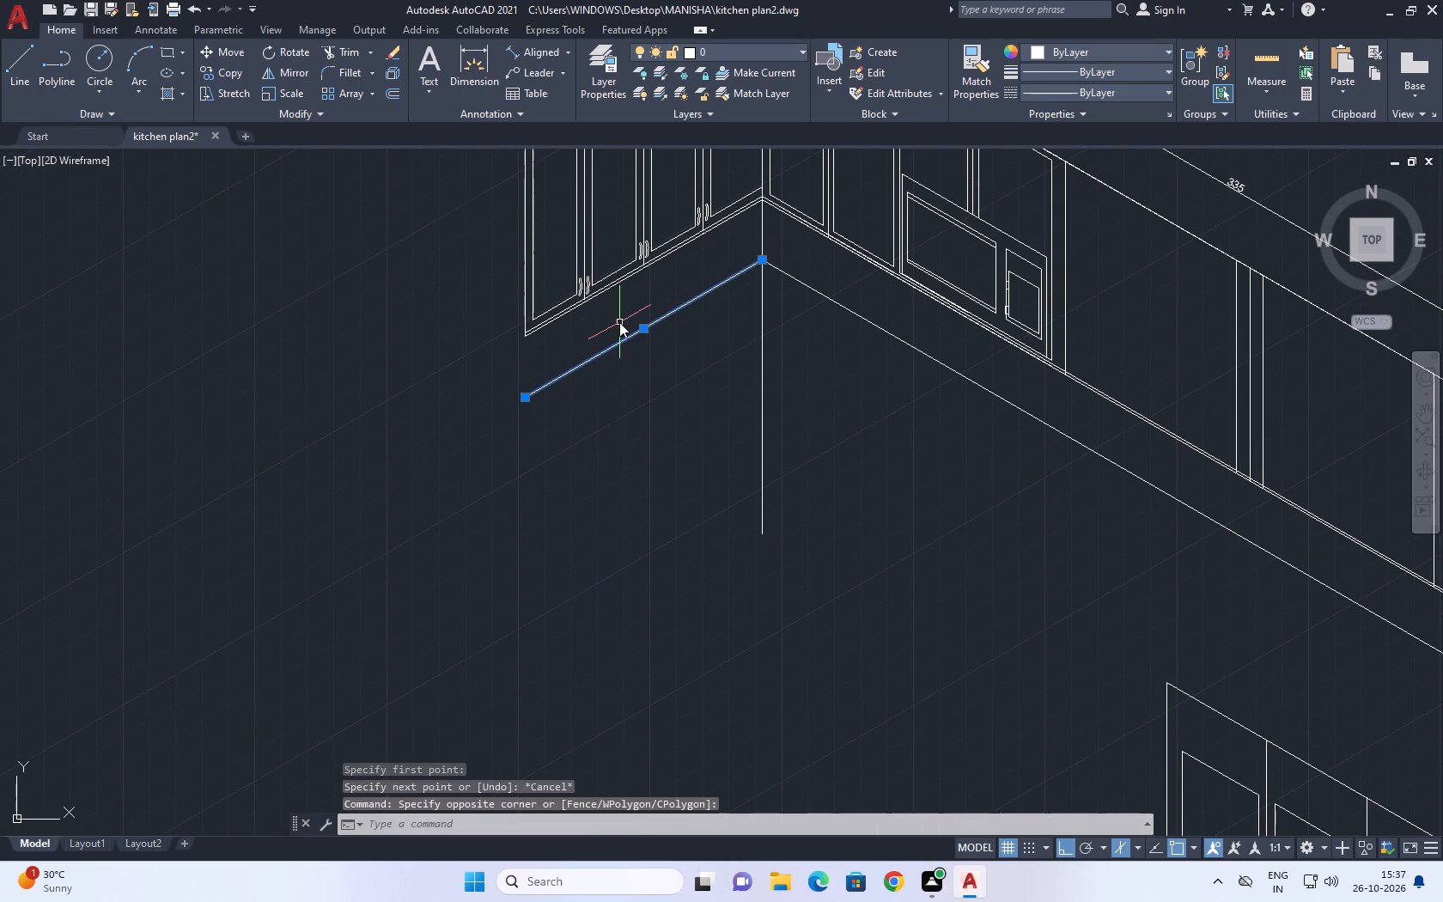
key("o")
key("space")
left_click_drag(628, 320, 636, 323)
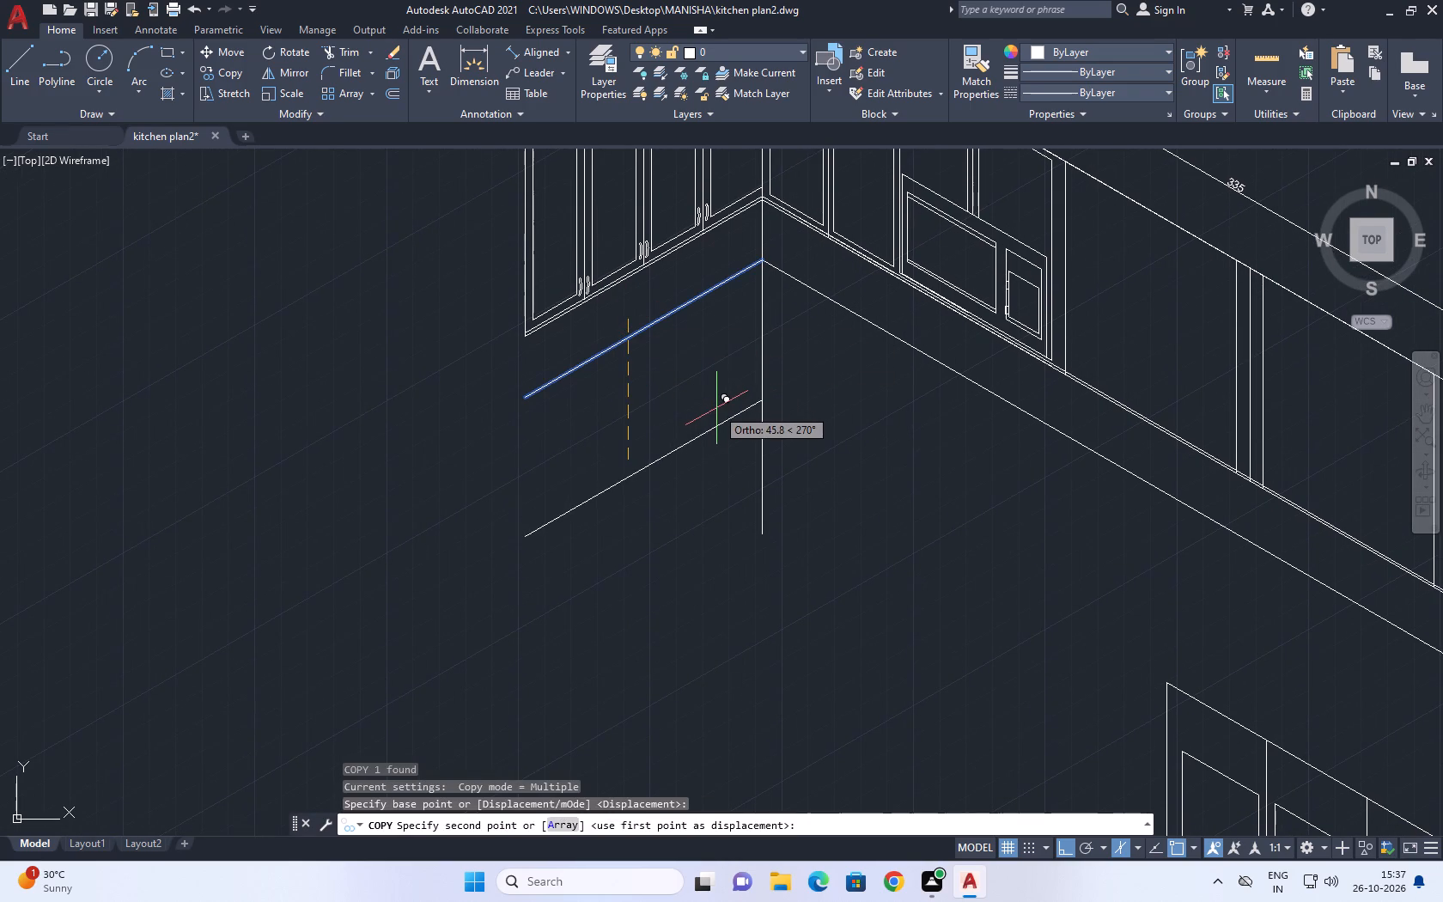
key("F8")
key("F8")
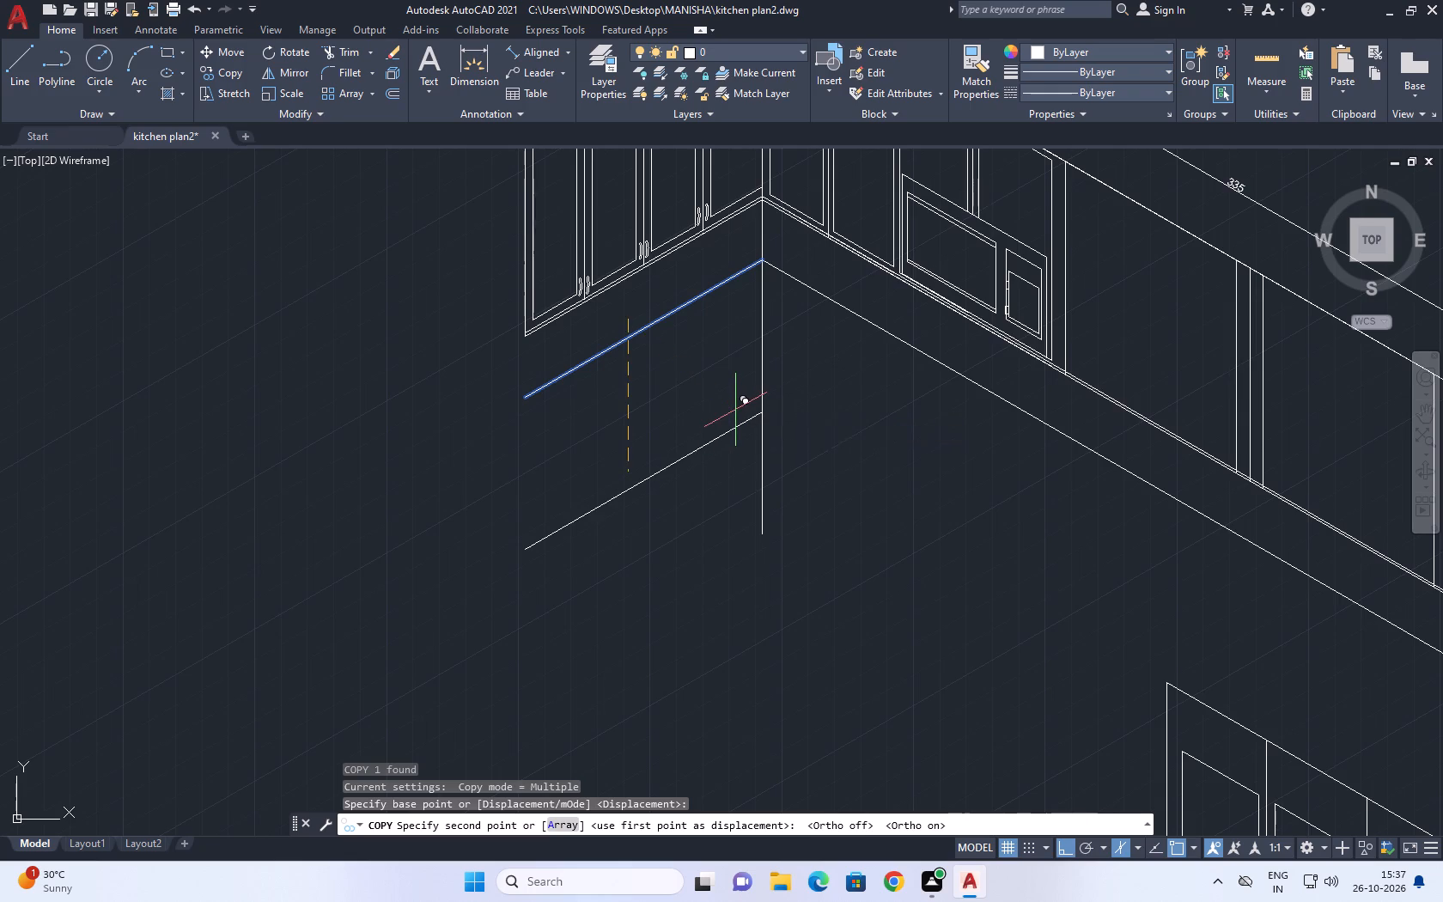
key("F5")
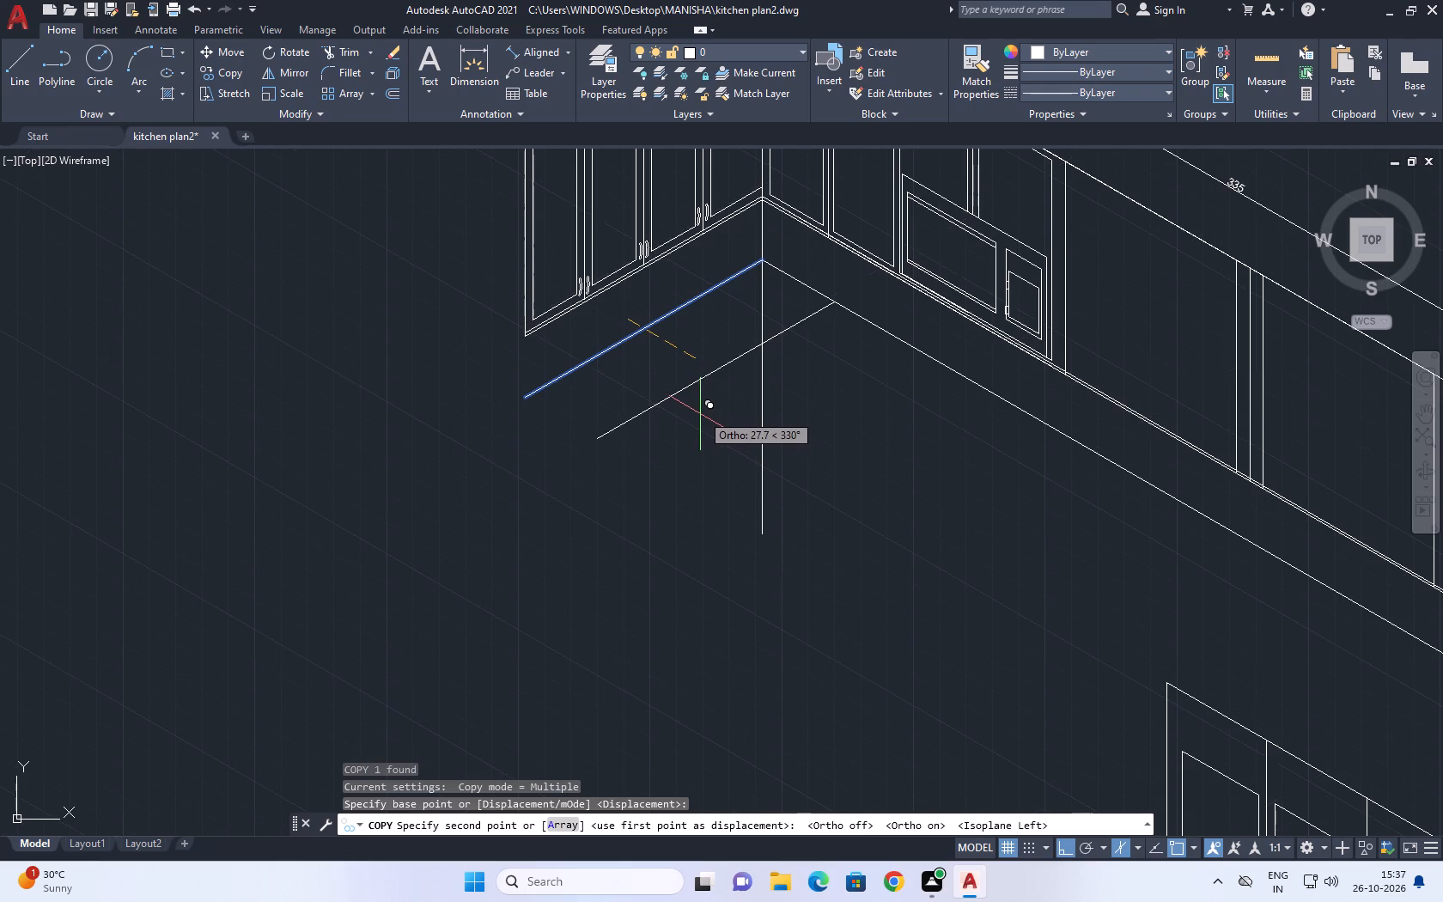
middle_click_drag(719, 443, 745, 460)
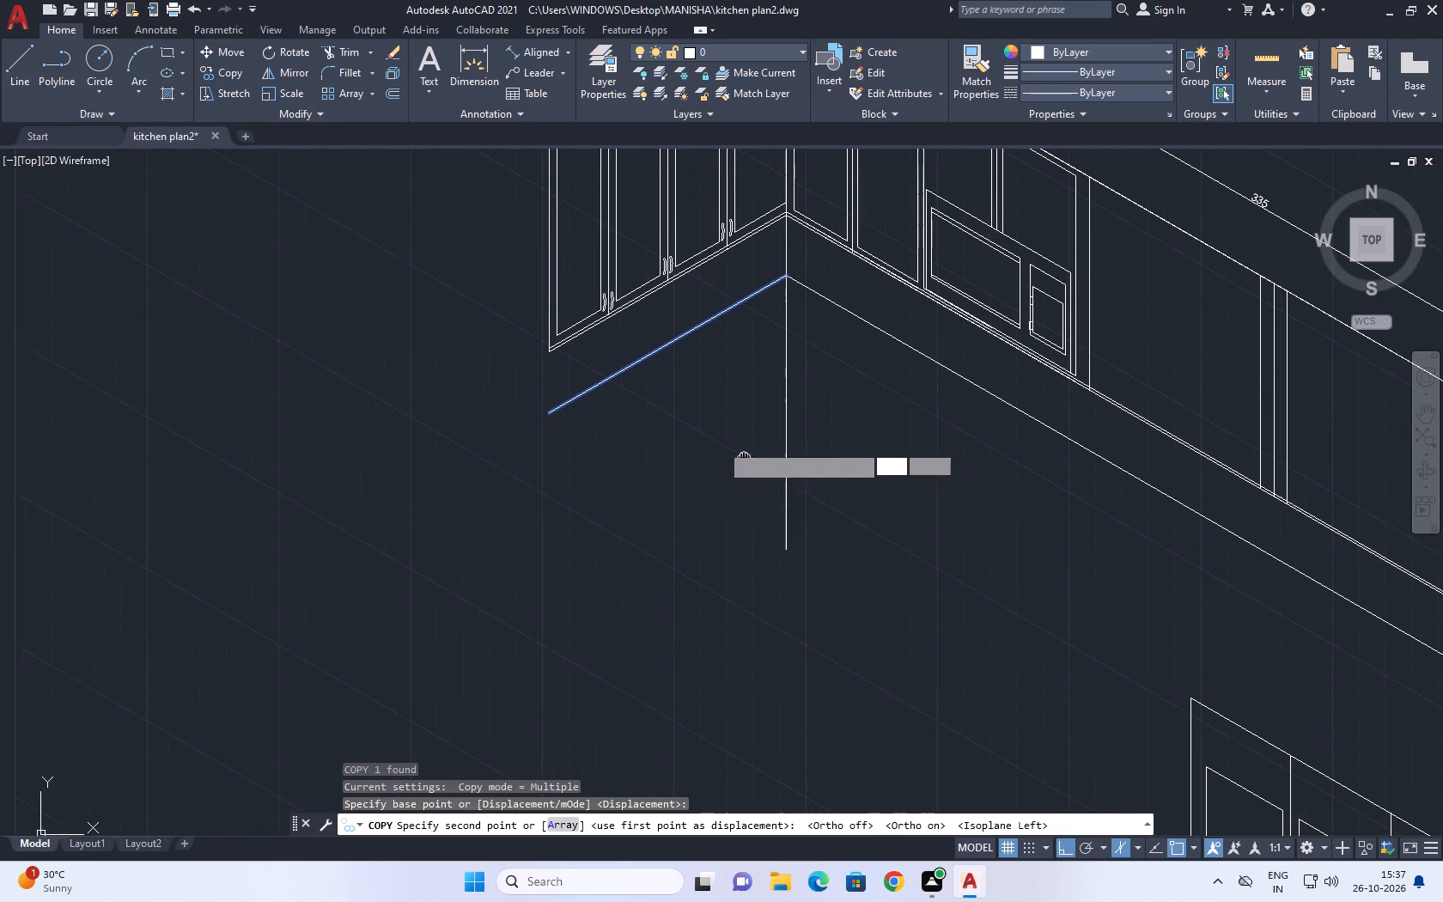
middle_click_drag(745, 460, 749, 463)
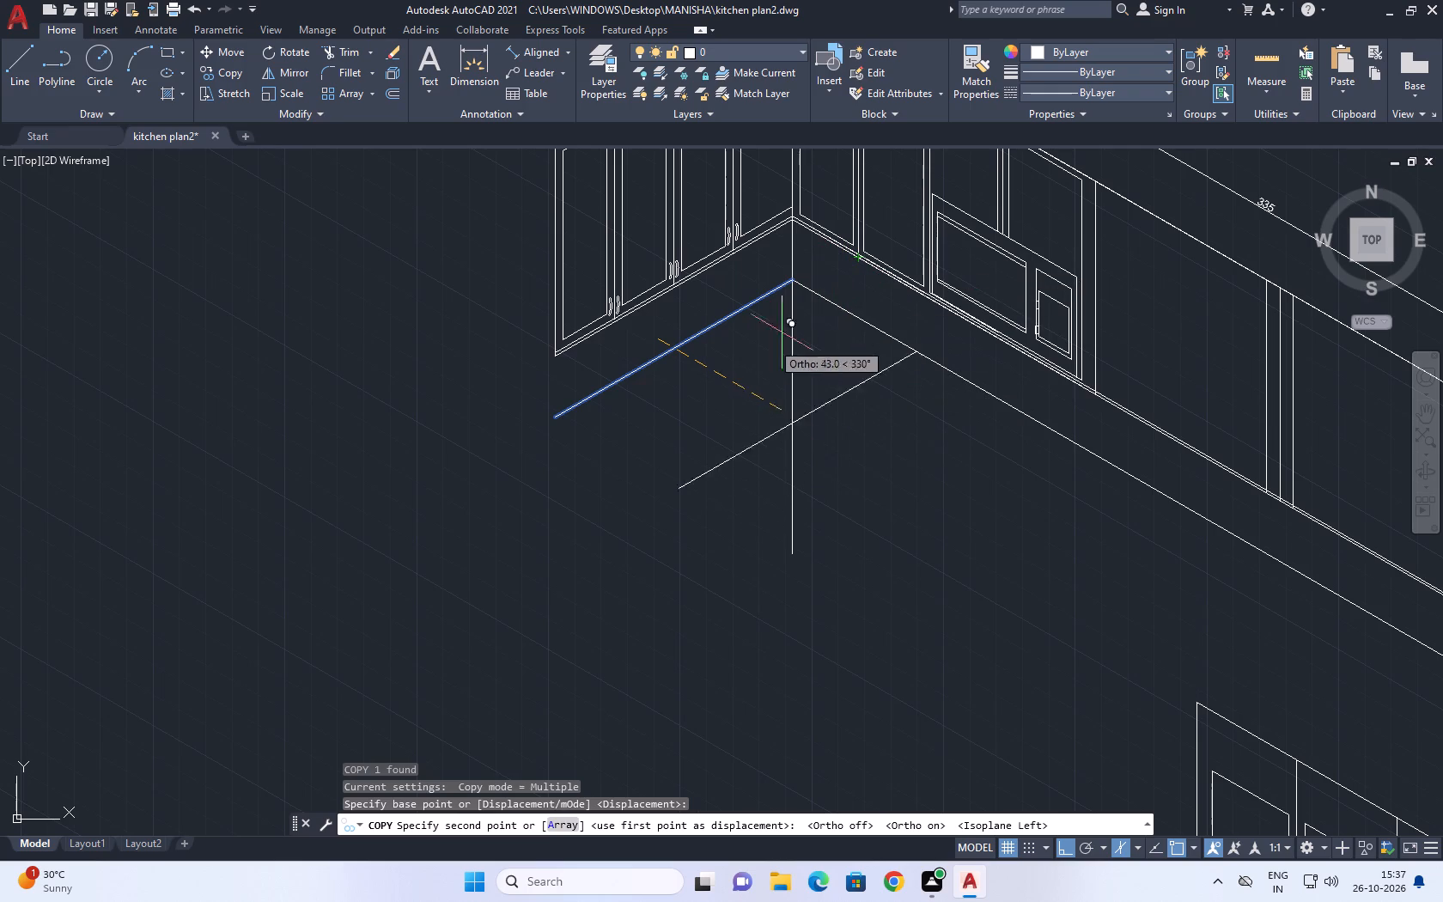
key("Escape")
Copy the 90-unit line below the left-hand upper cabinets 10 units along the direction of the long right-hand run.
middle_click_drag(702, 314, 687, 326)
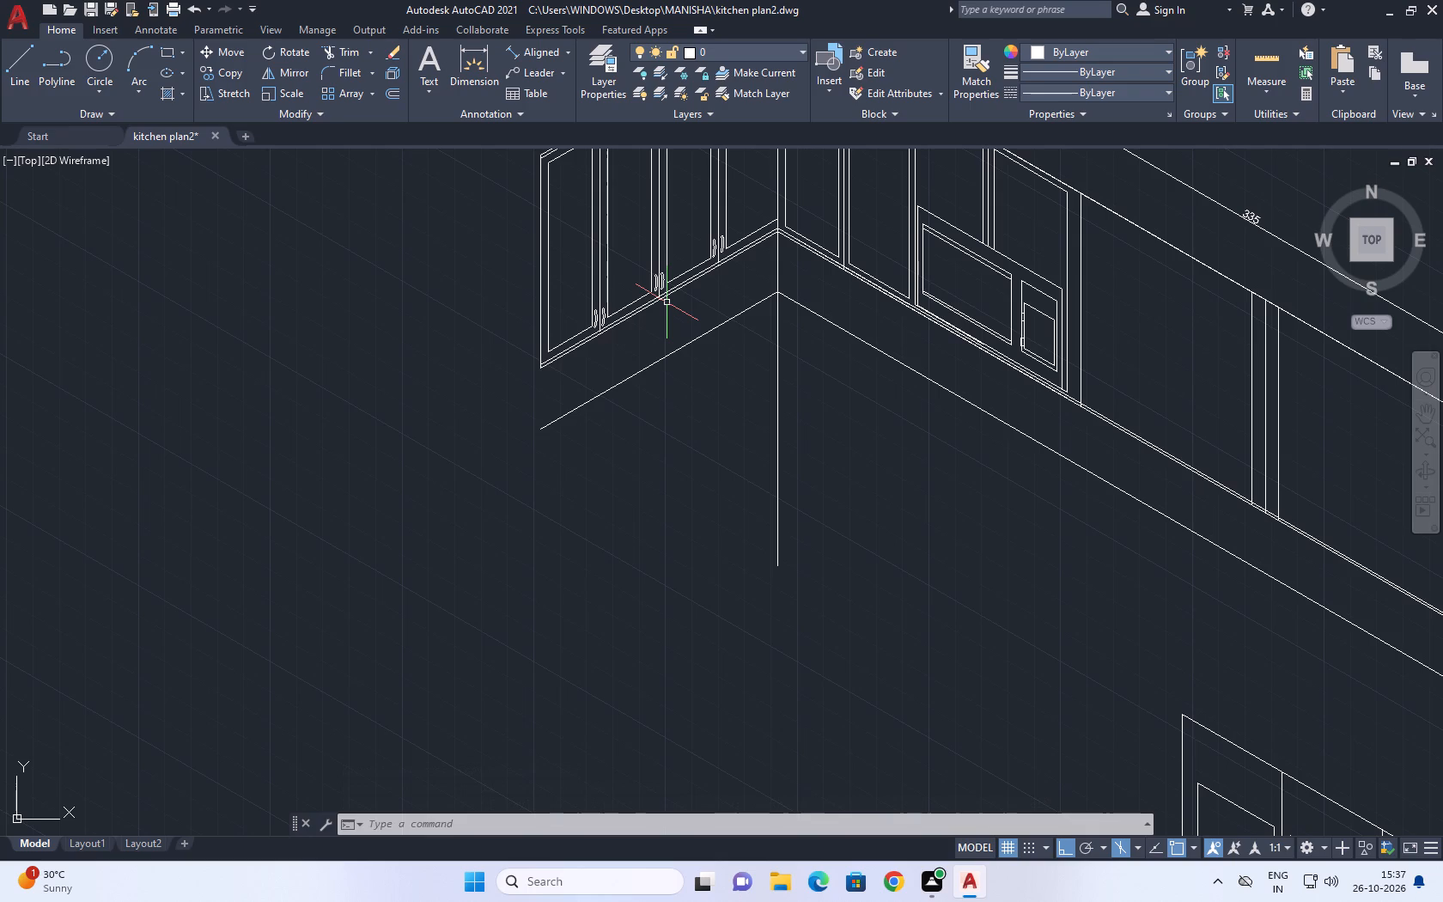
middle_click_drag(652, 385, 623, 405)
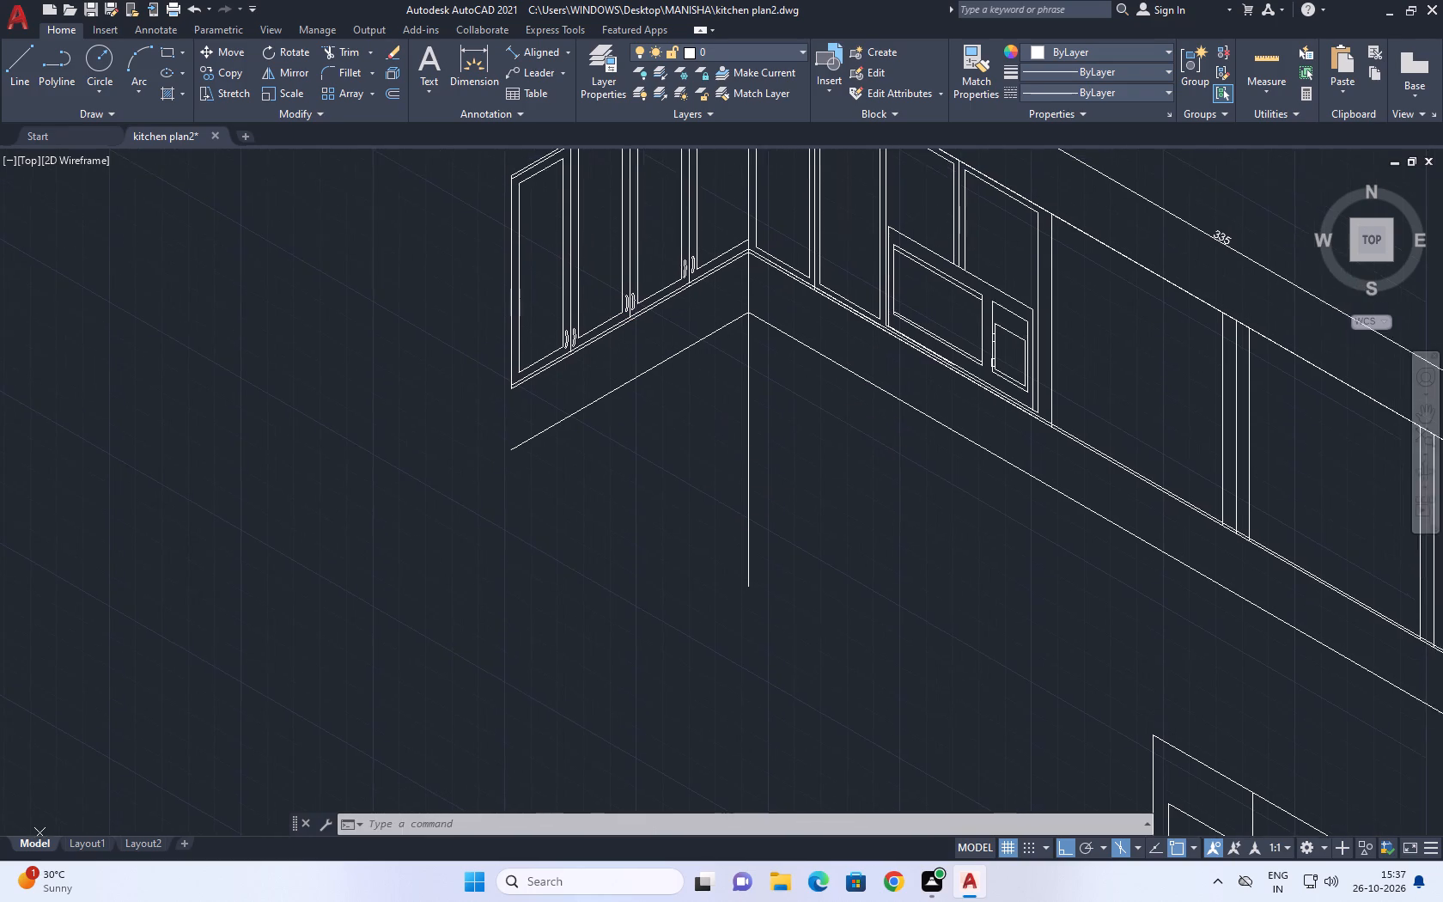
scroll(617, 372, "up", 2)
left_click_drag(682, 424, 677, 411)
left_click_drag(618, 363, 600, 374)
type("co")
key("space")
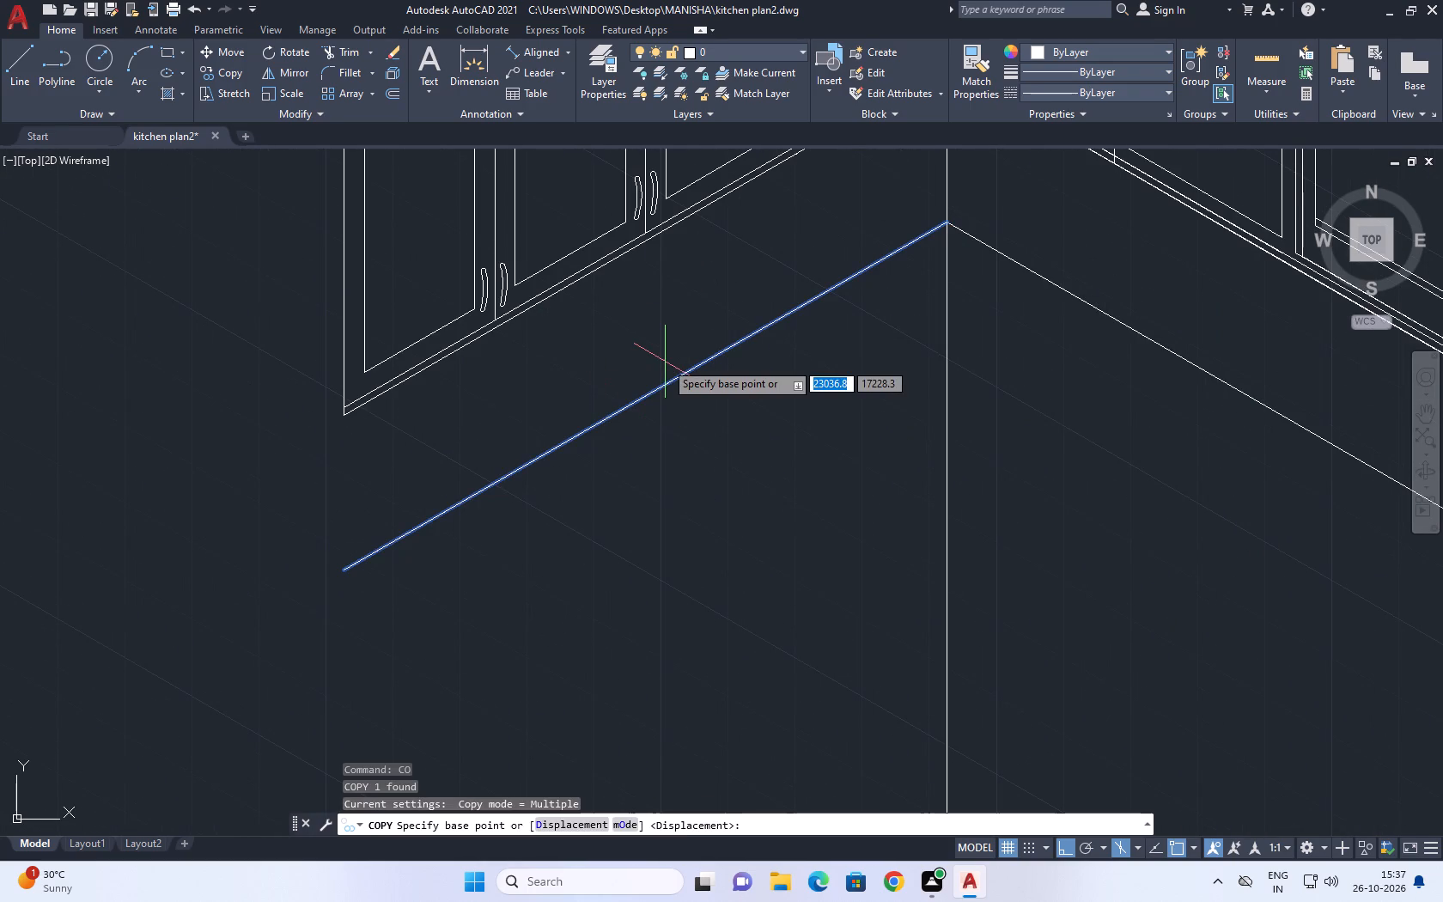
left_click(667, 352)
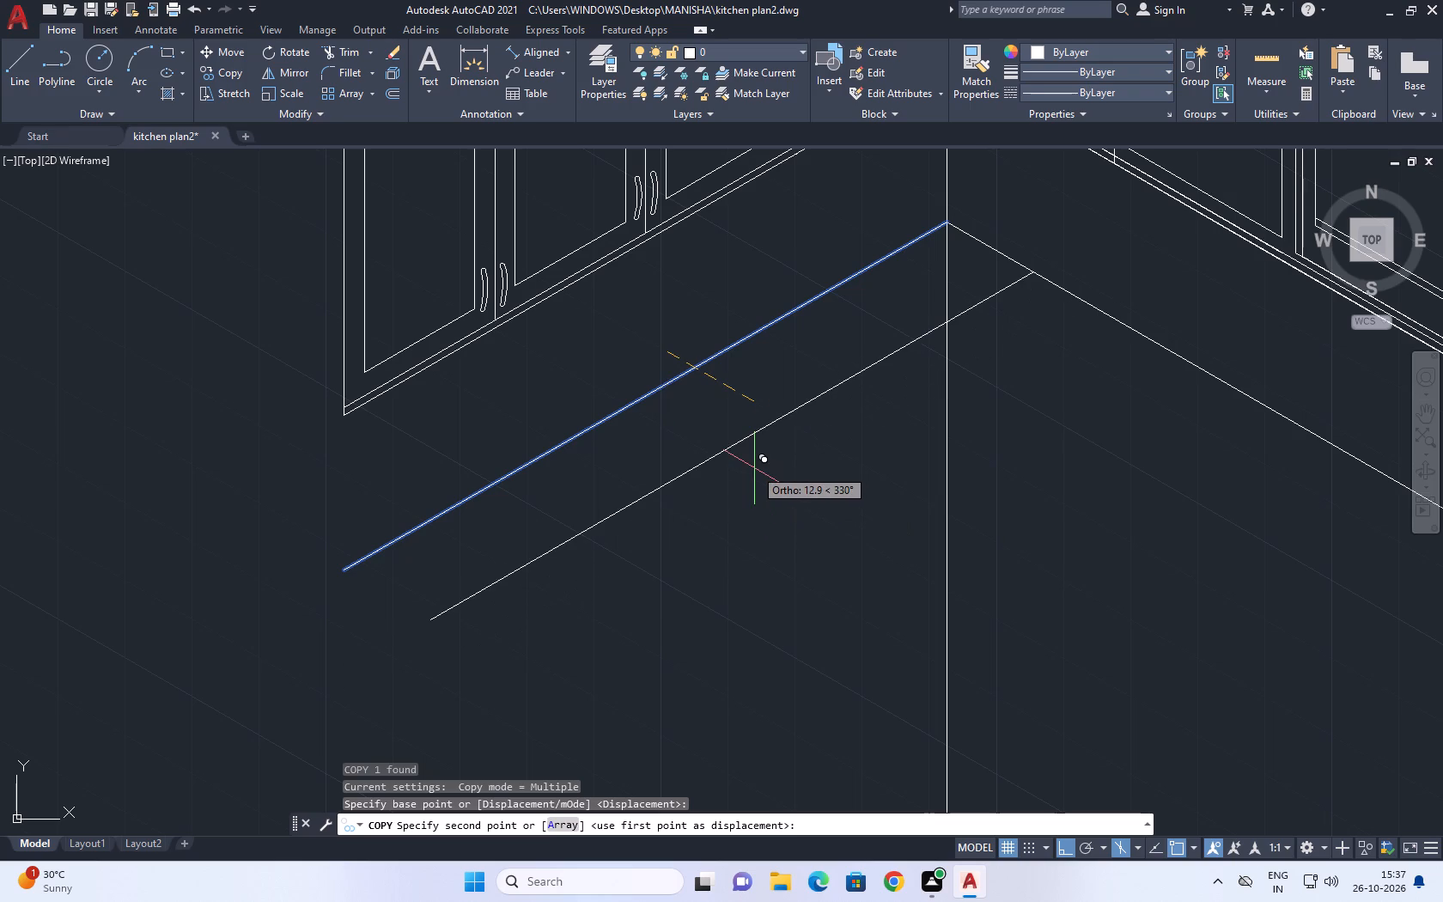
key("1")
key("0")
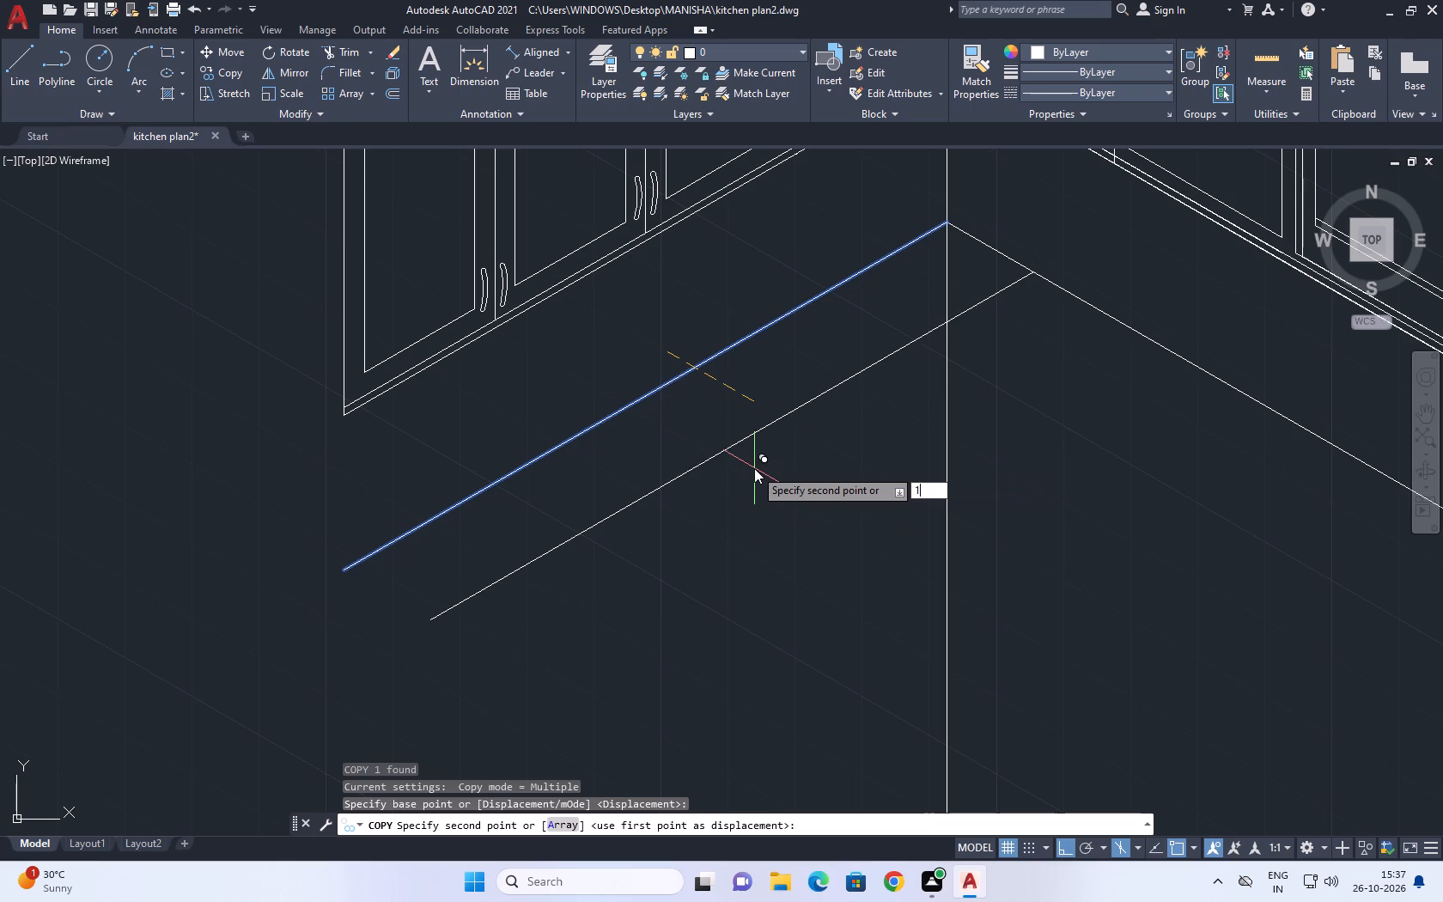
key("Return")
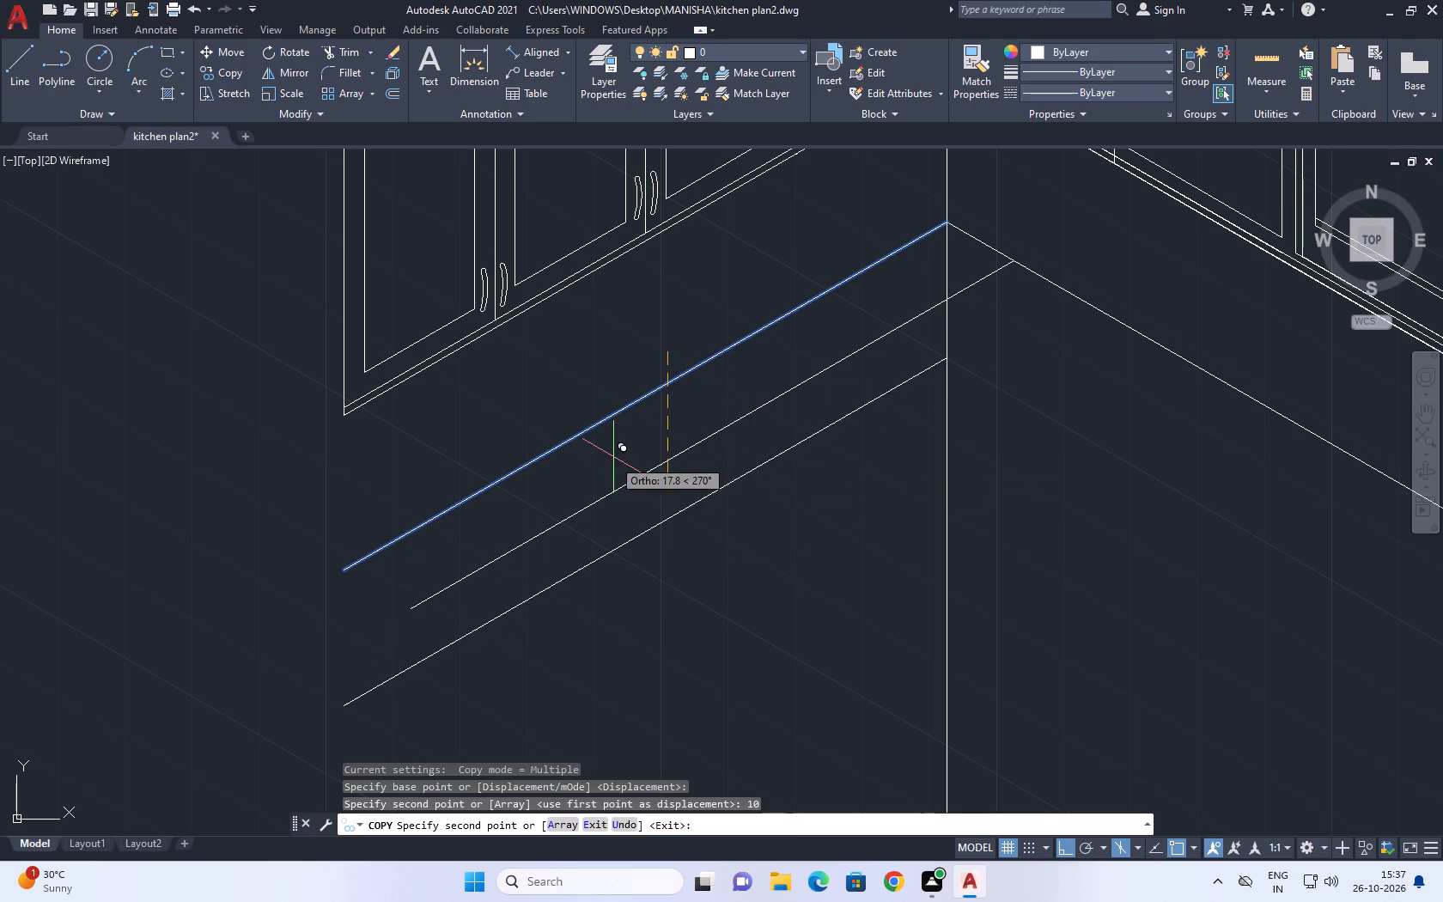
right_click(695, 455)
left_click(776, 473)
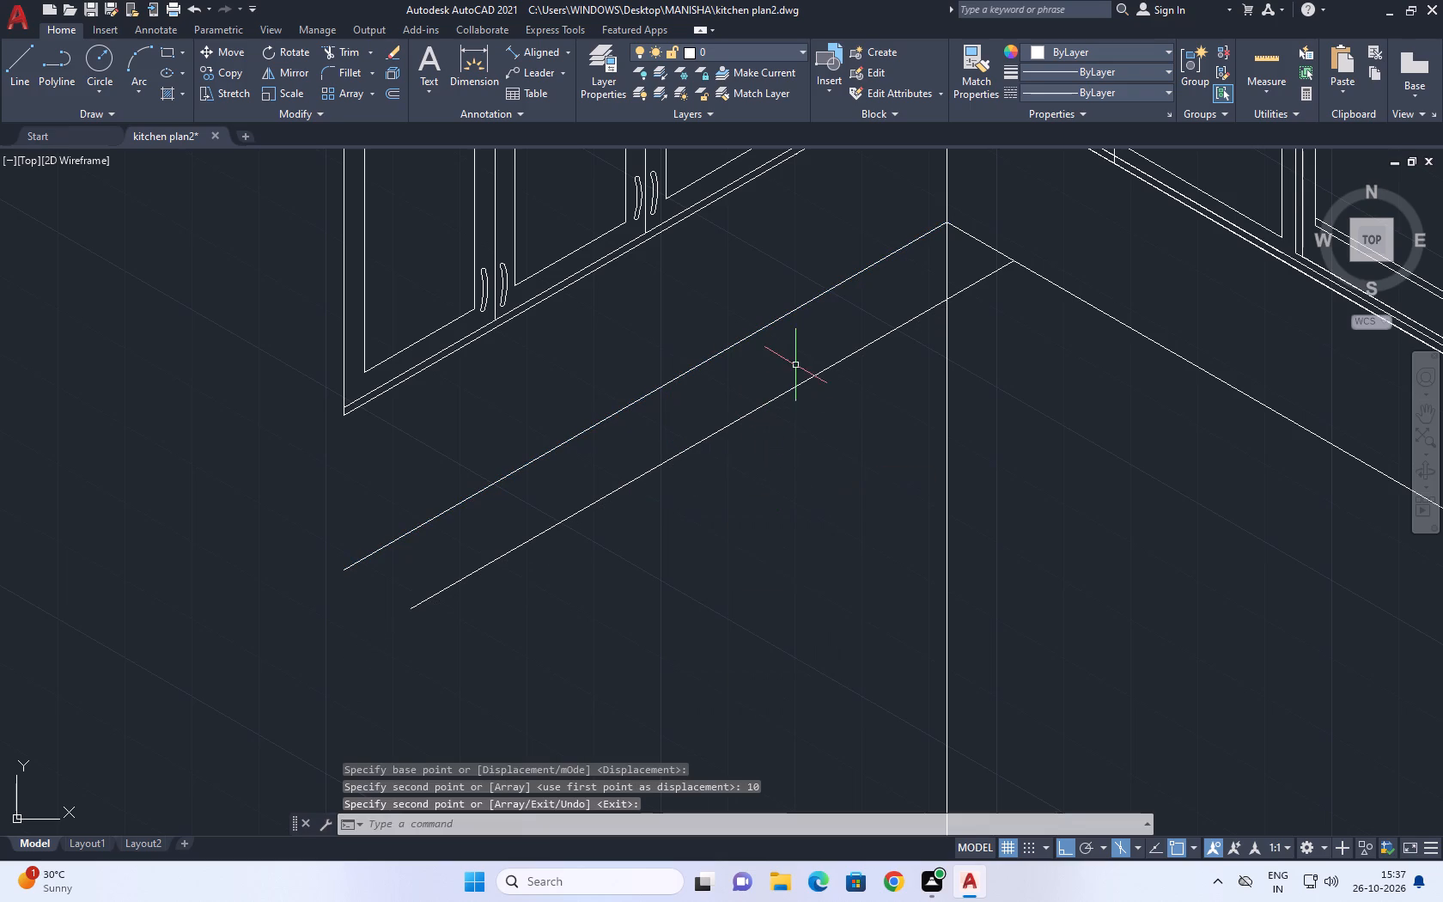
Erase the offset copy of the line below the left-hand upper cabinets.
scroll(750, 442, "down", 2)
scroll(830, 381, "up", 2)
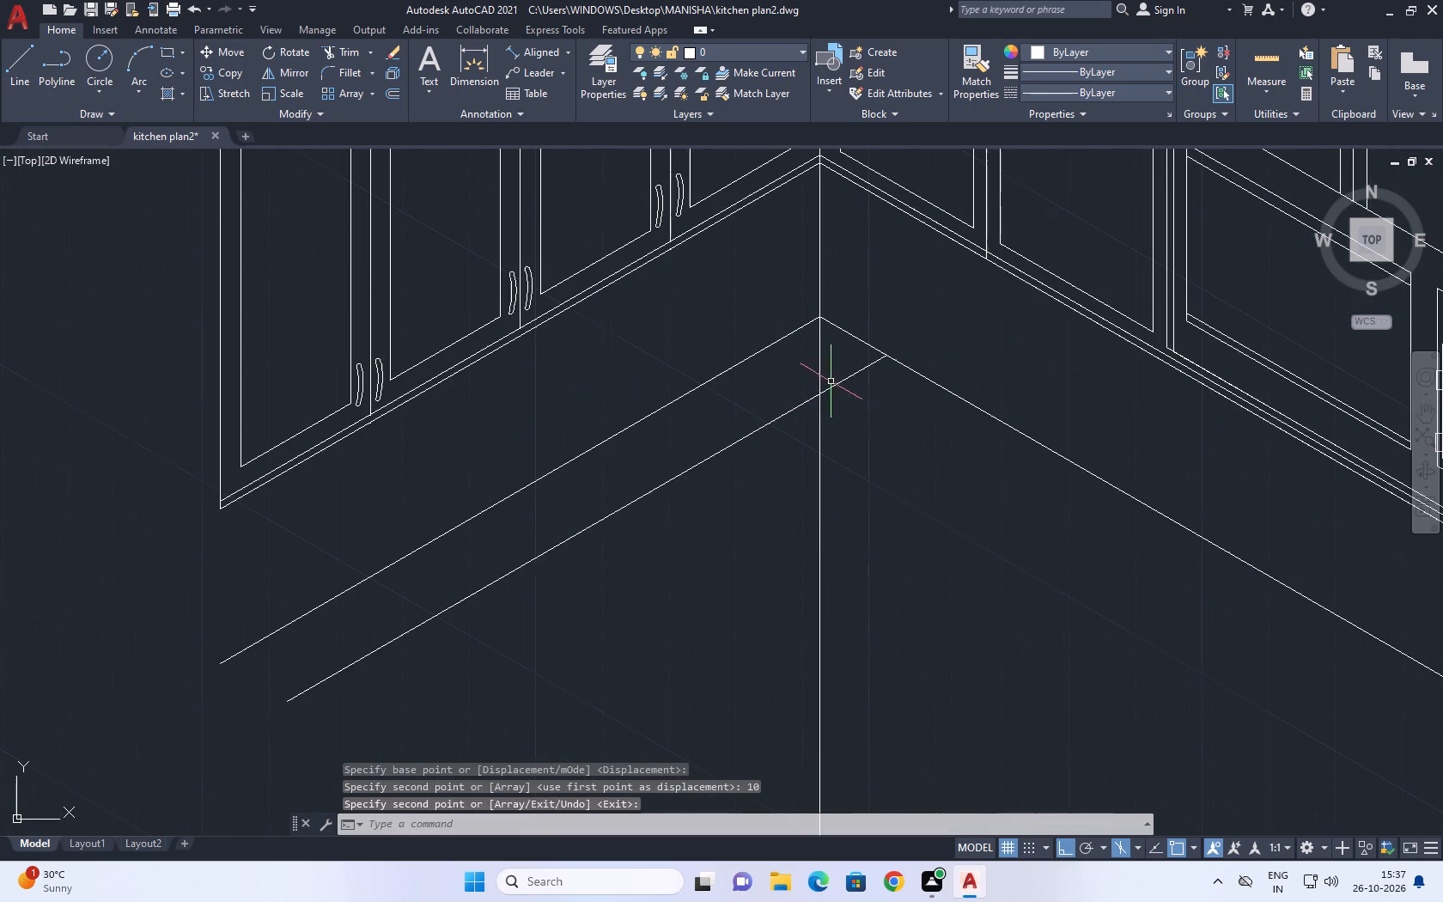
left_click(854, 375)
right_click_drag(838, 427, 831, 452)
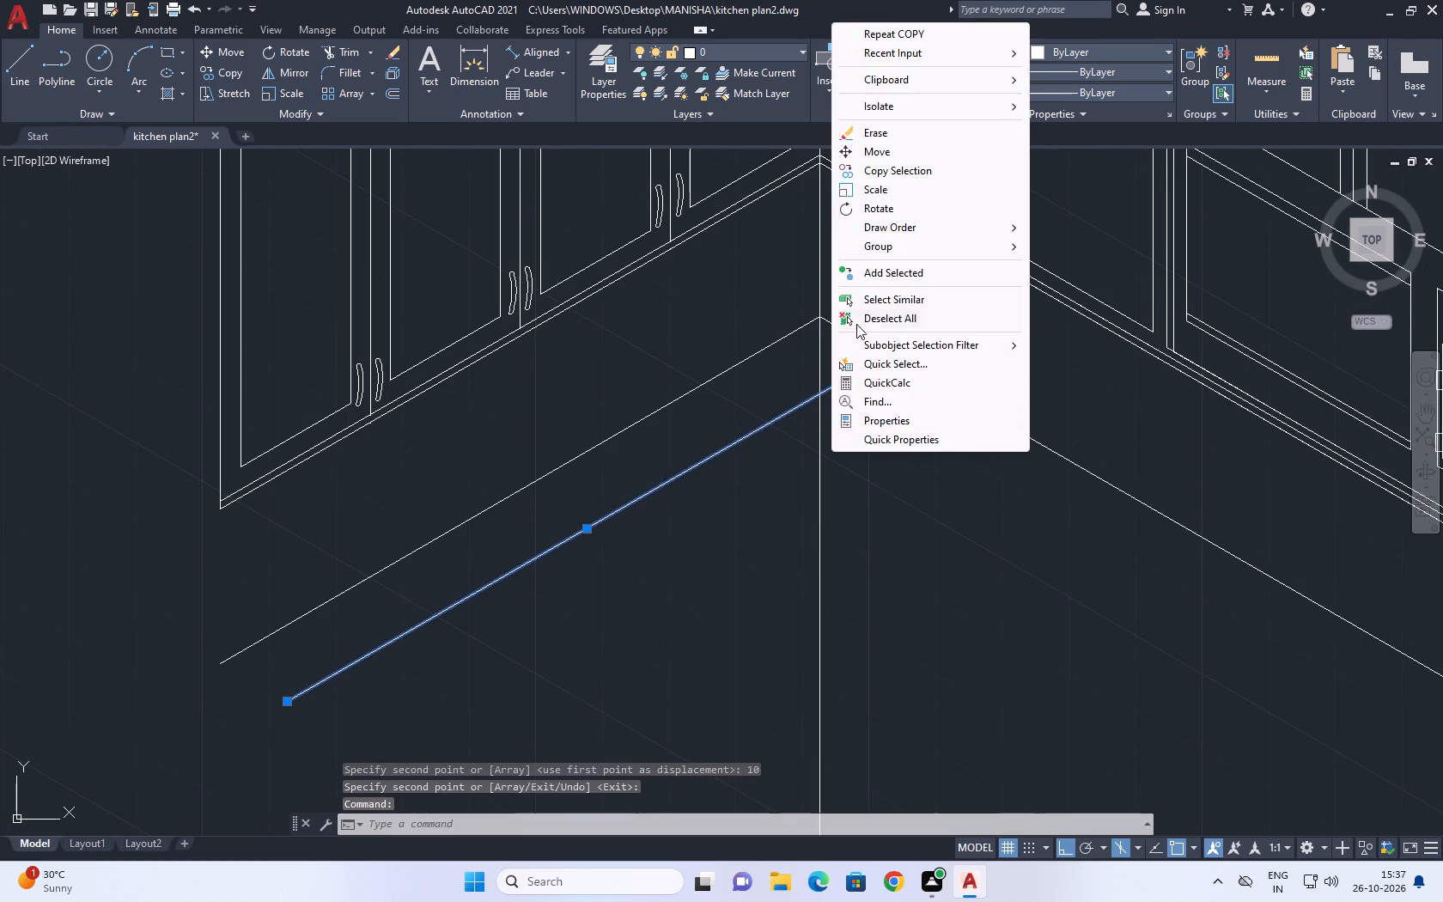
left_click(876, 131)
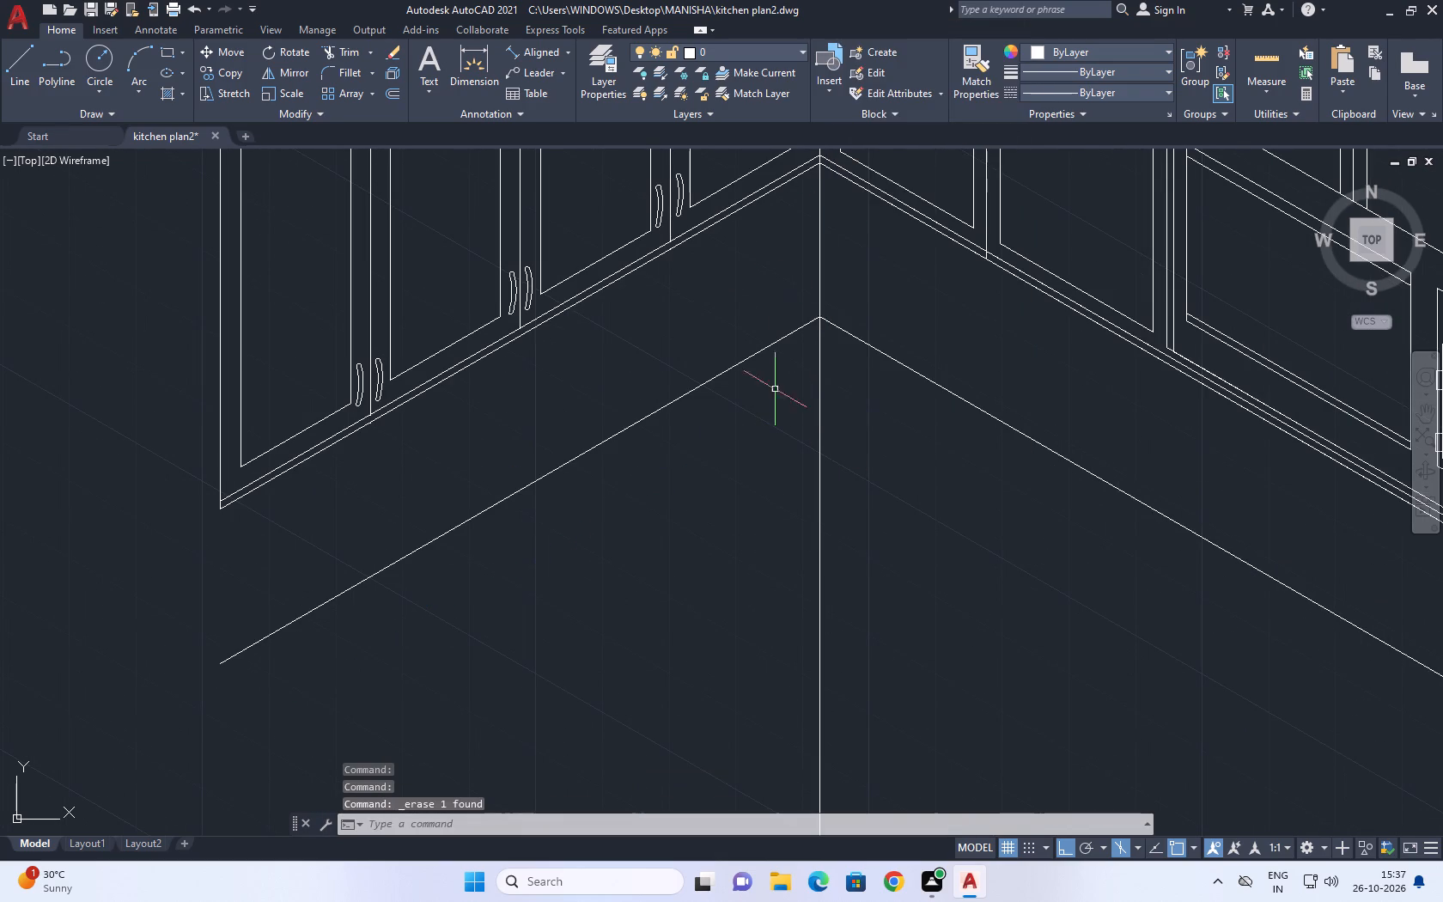
From the outer end of the line below the left-hand upper cabinets, draw a 2-unit return, then a parallel line running just past the long counter line.
scroll(775, 405, "down", 2)
middle_click_drag(813, 393, 821, 414)
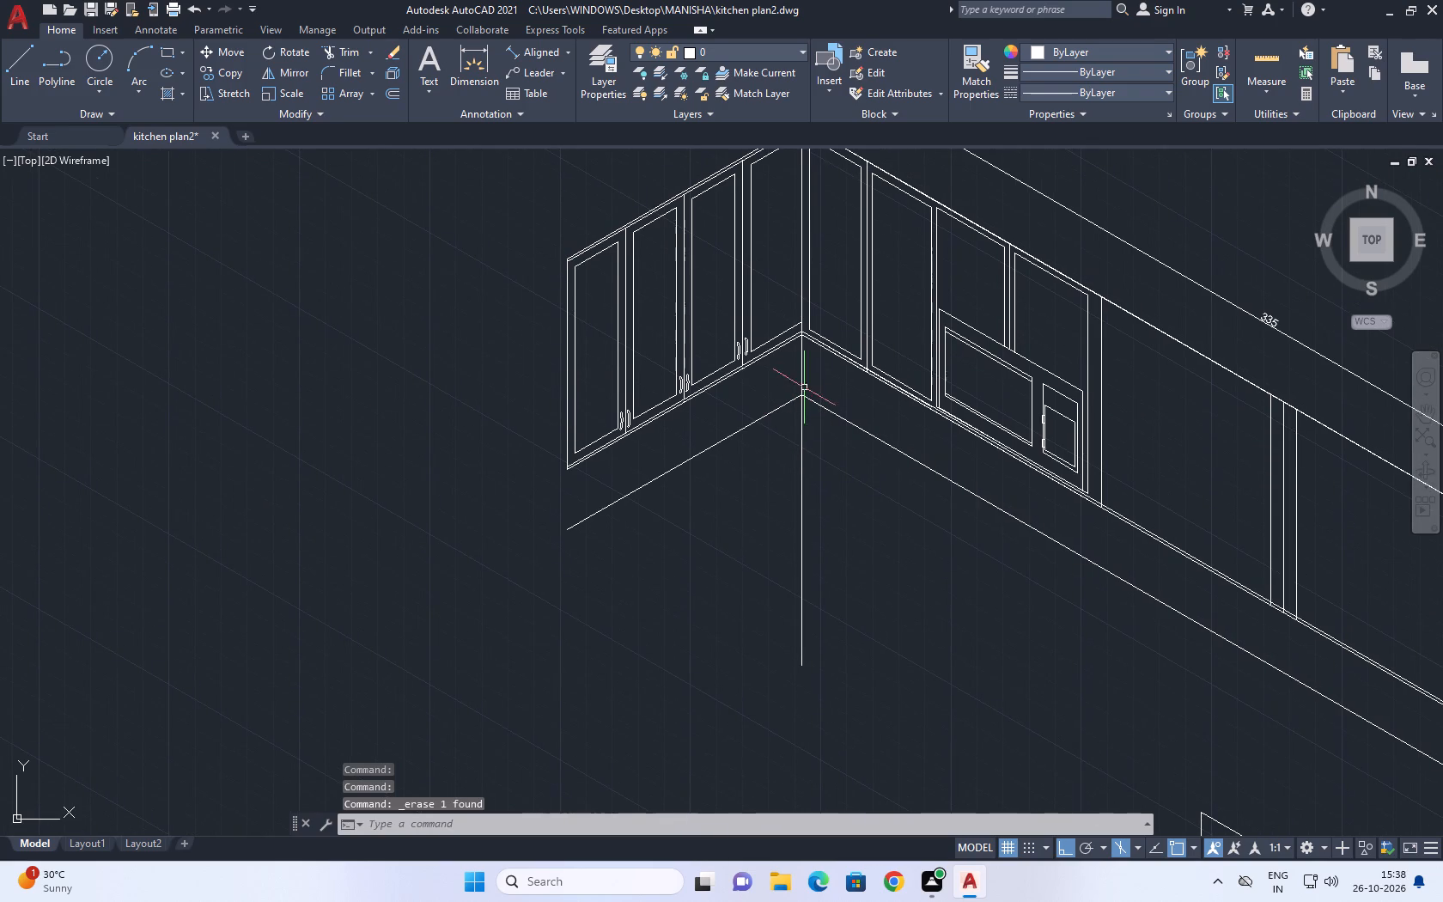
left_click(0, 50)
left_click(9, 72)
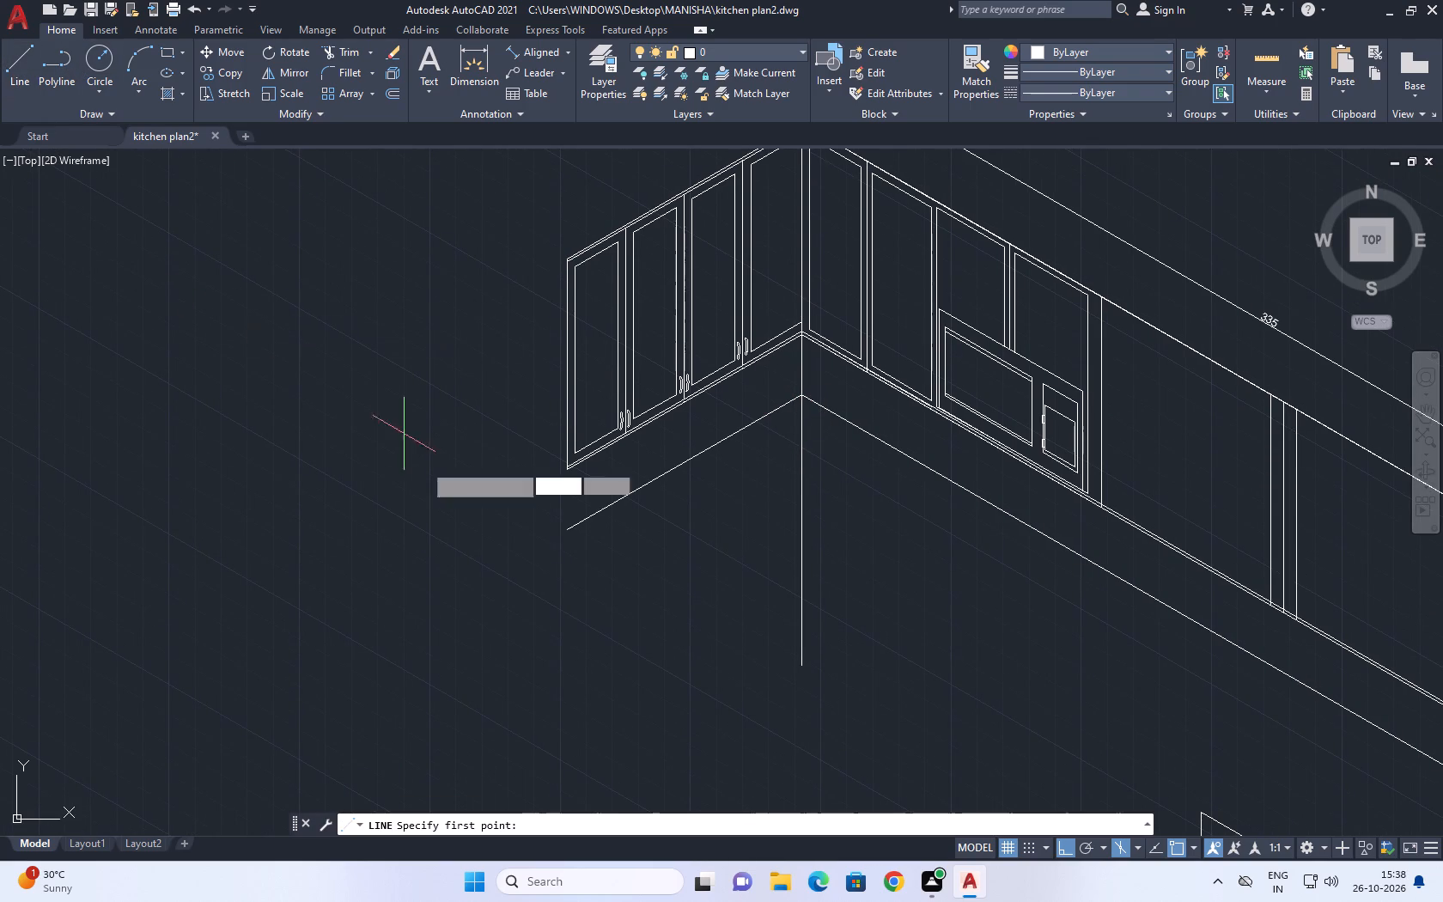
scroll(680, 481, "up", 2)
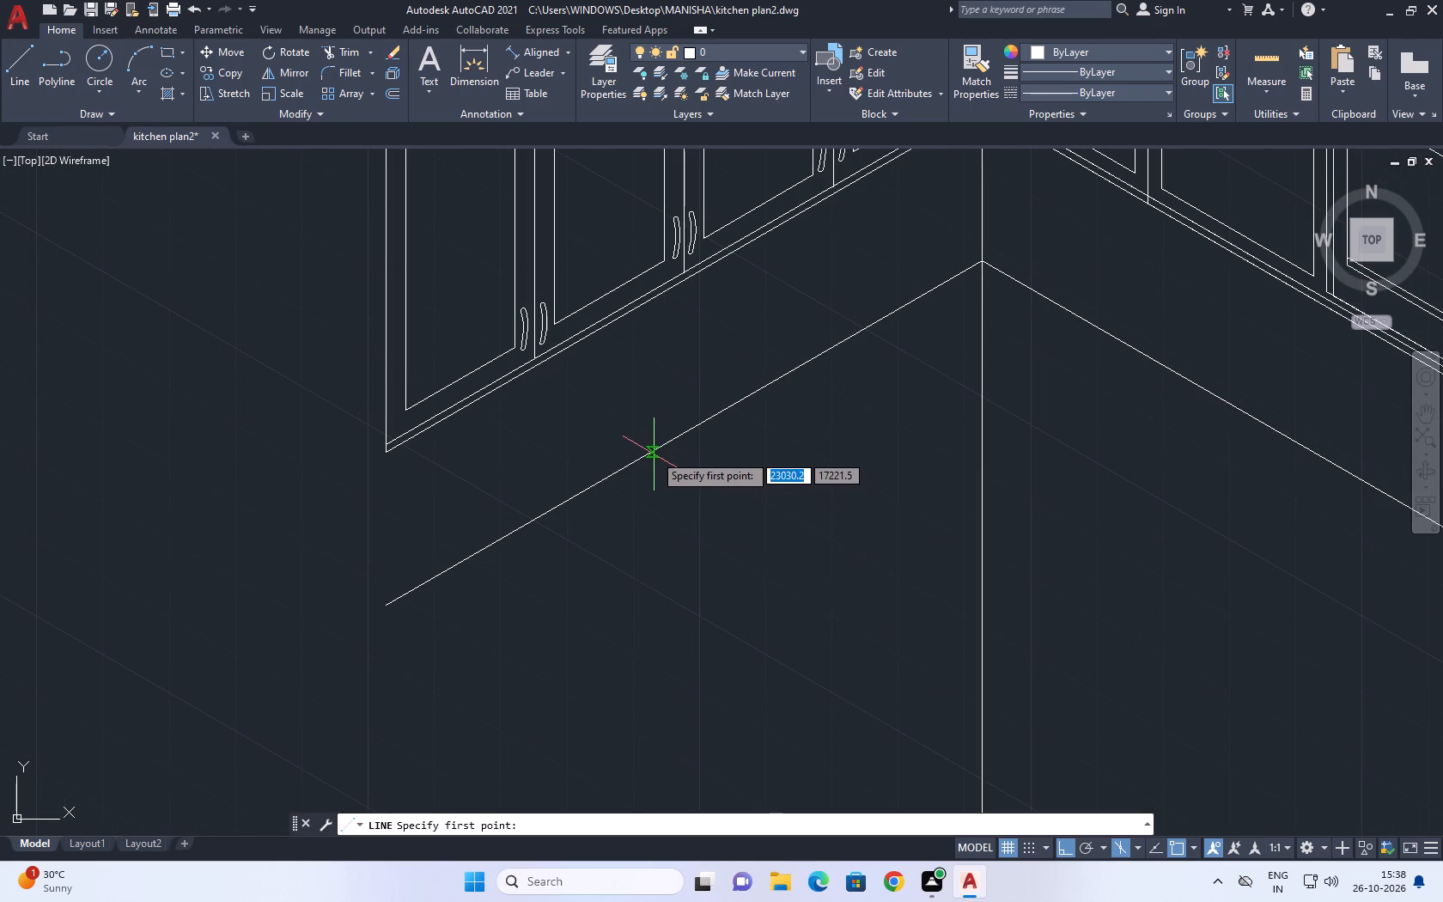
scroll(655, 451, "down", 1)
left_click(479, 545)
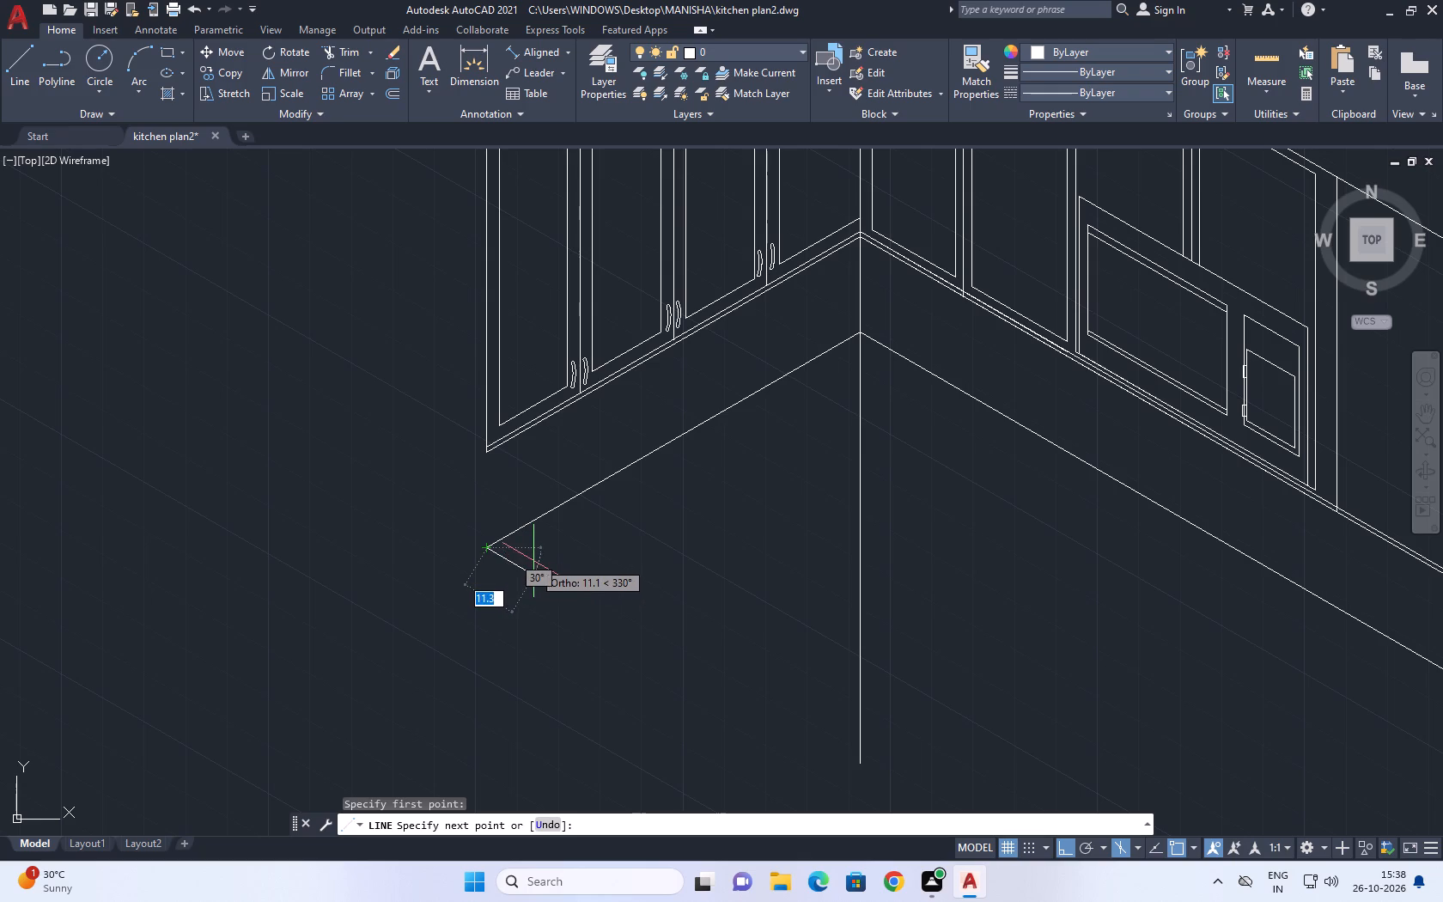
key("2")
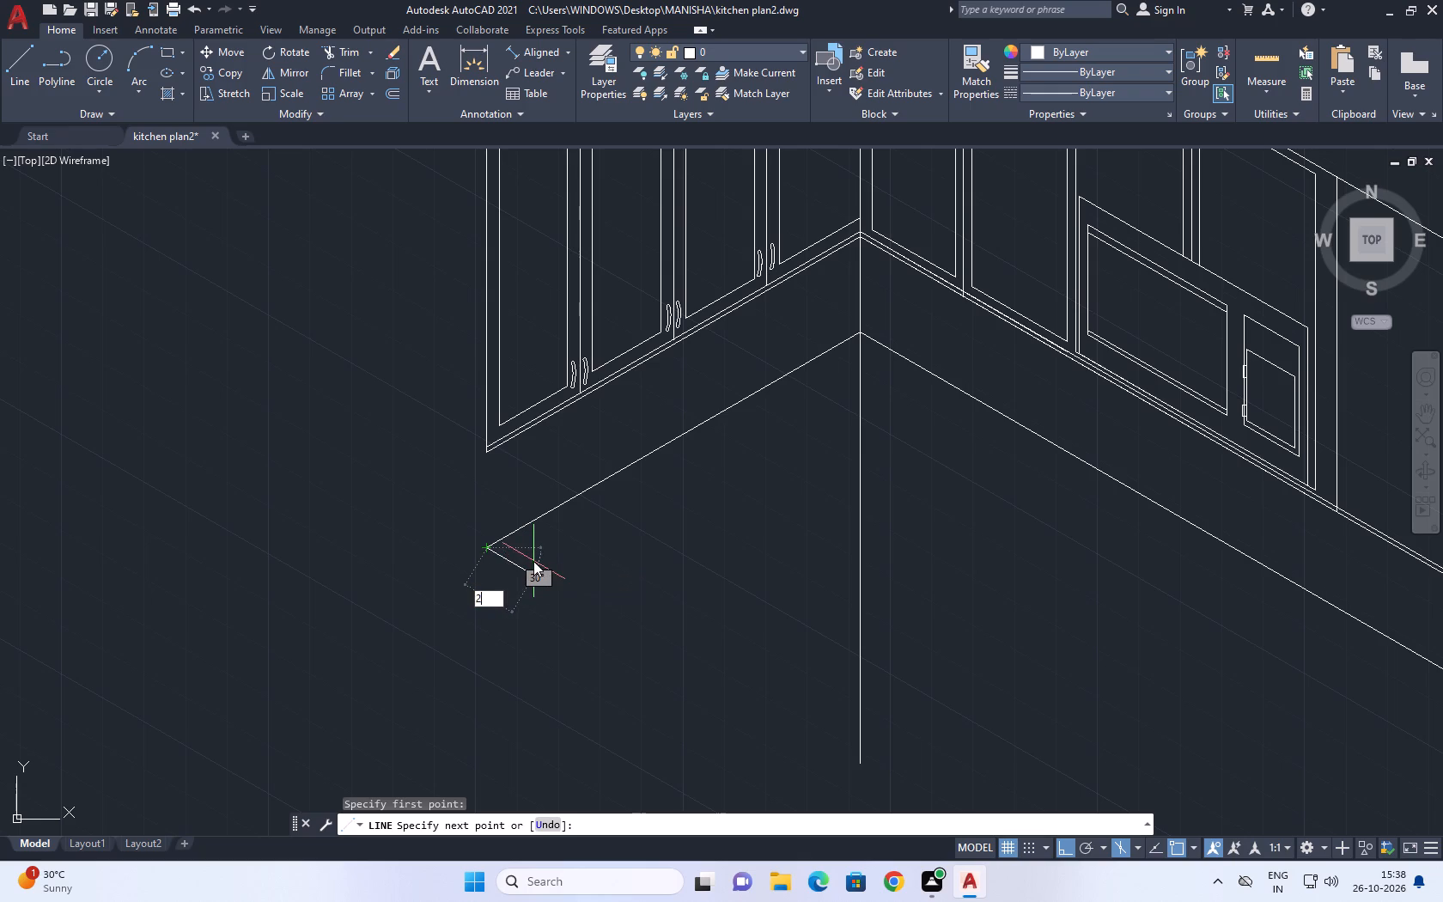
key("Return")
scroll(895, 392, "up", 1)
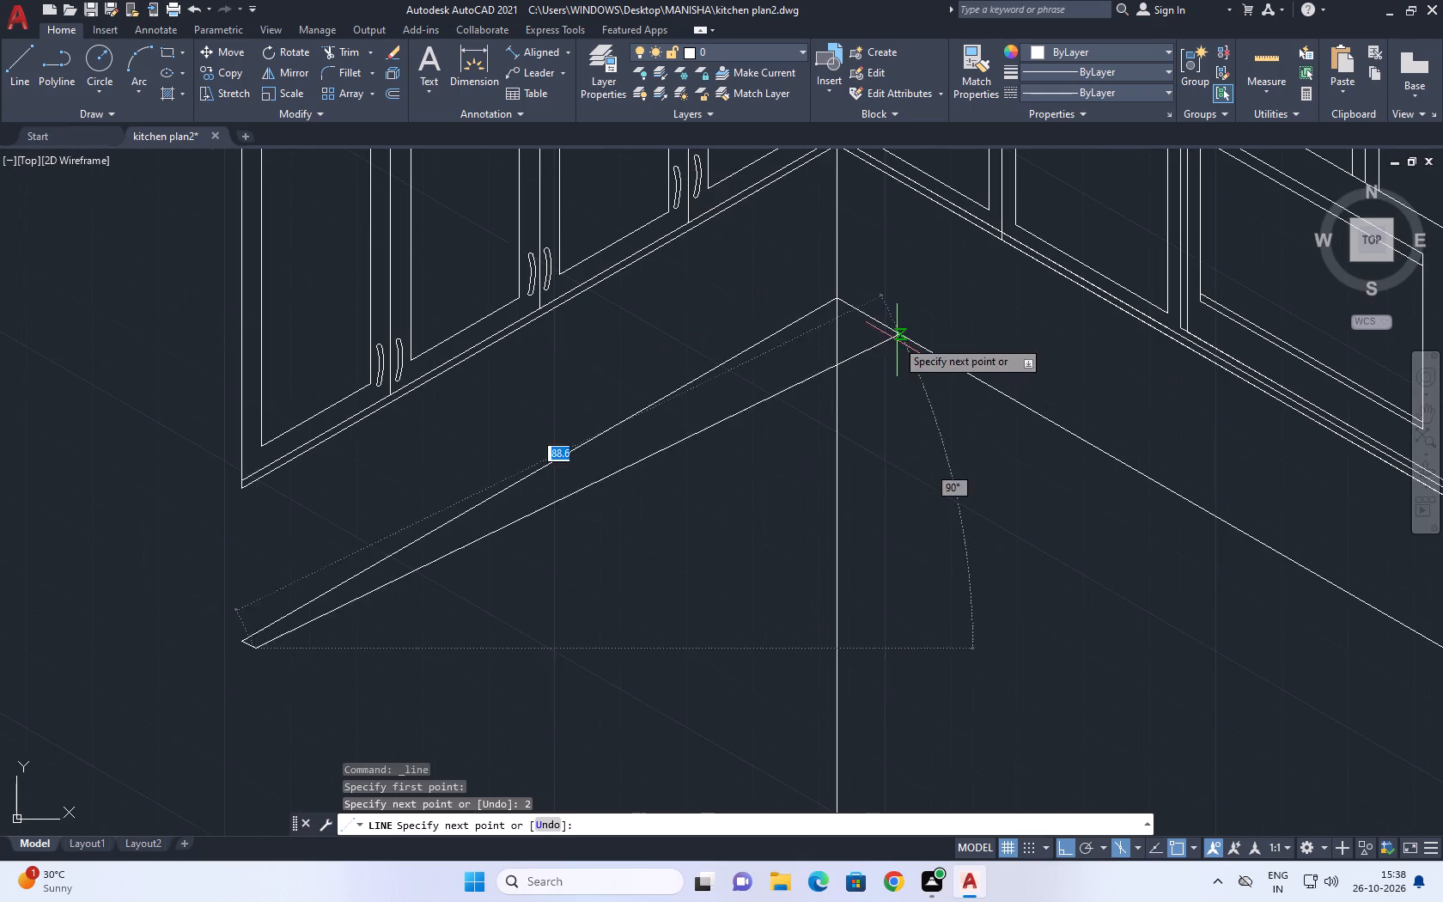
scroll(850, 320, "up", 1)
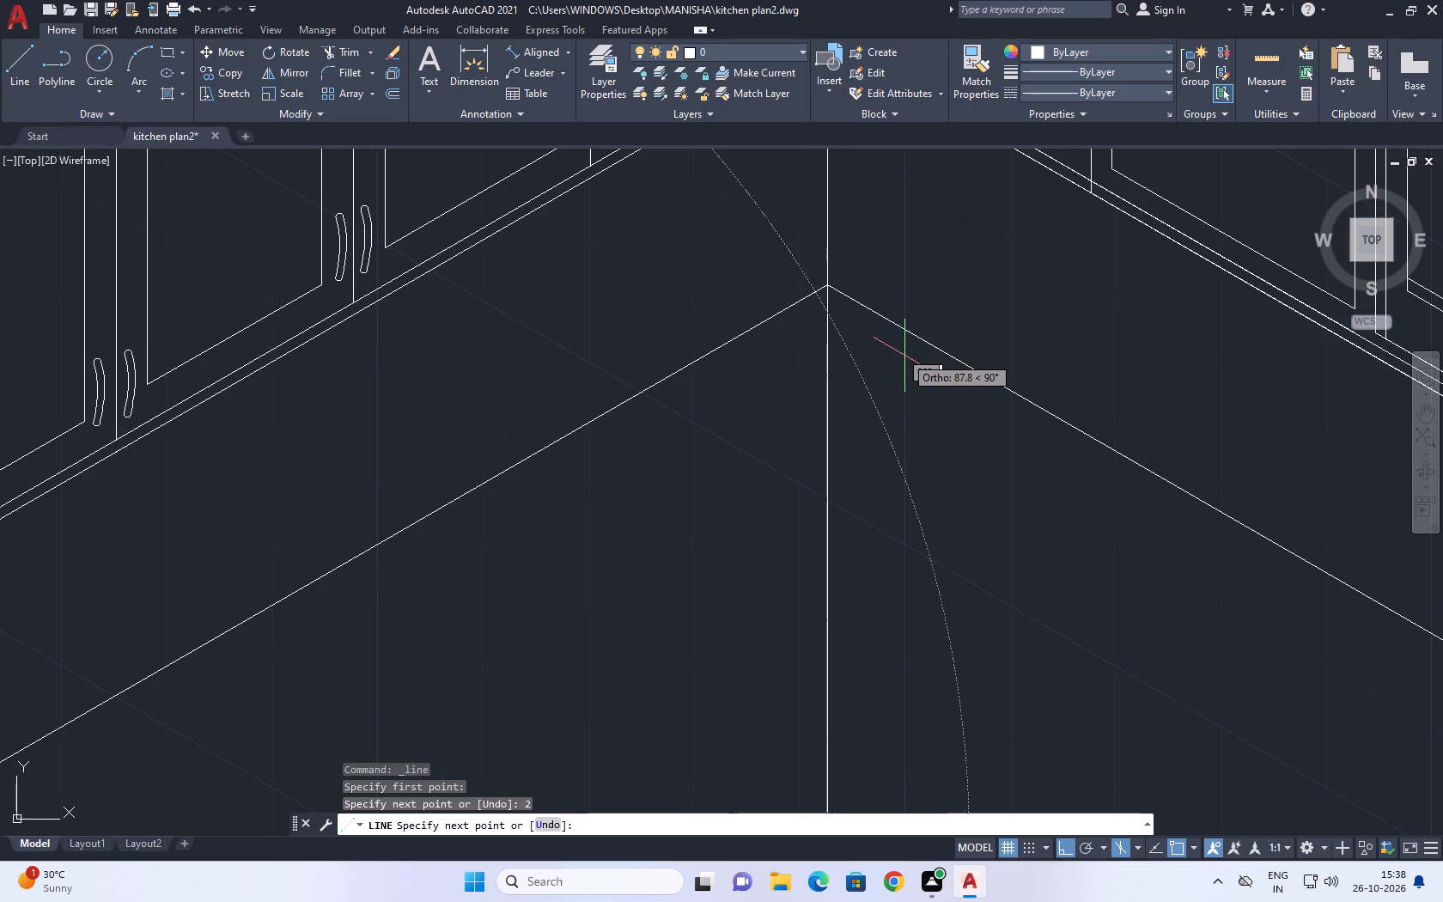
scroll(928, 301, "down", 2)
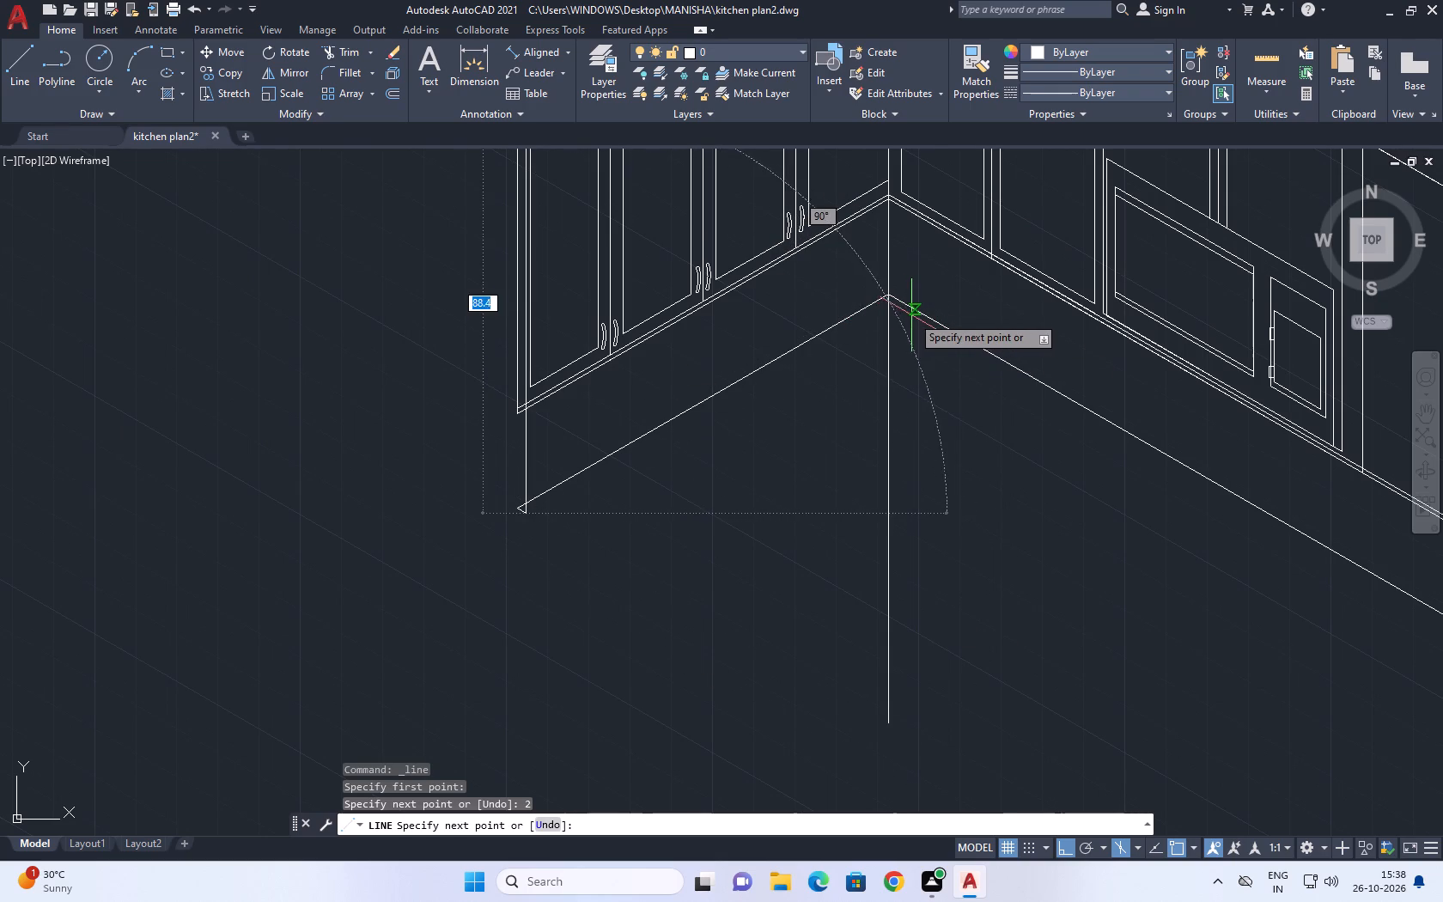
scroll(892, 313, "up", 3)
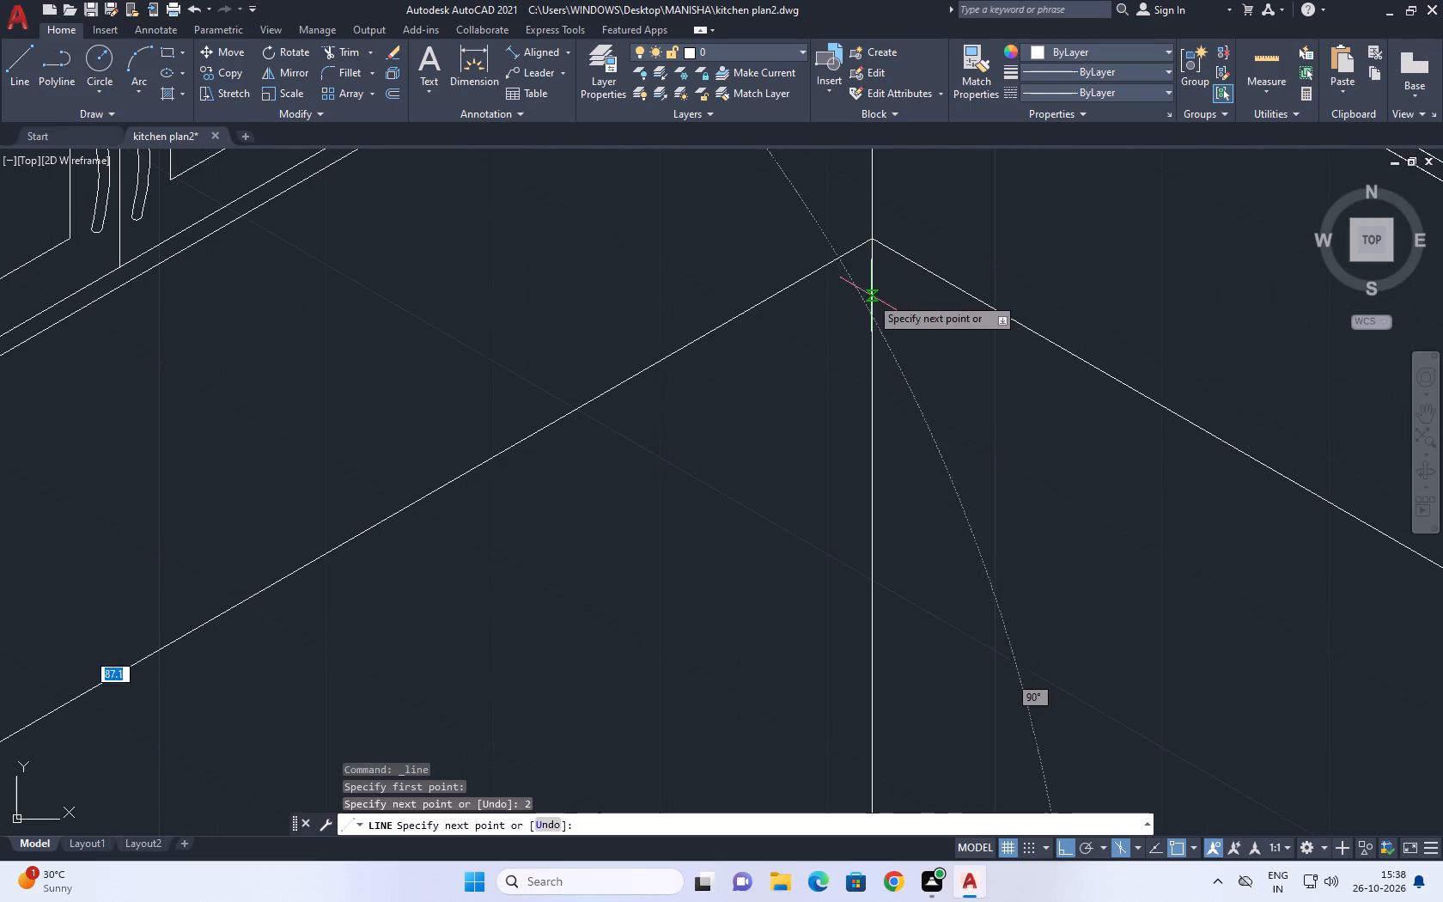
middle_click_drag(941, 242, 888, 314)
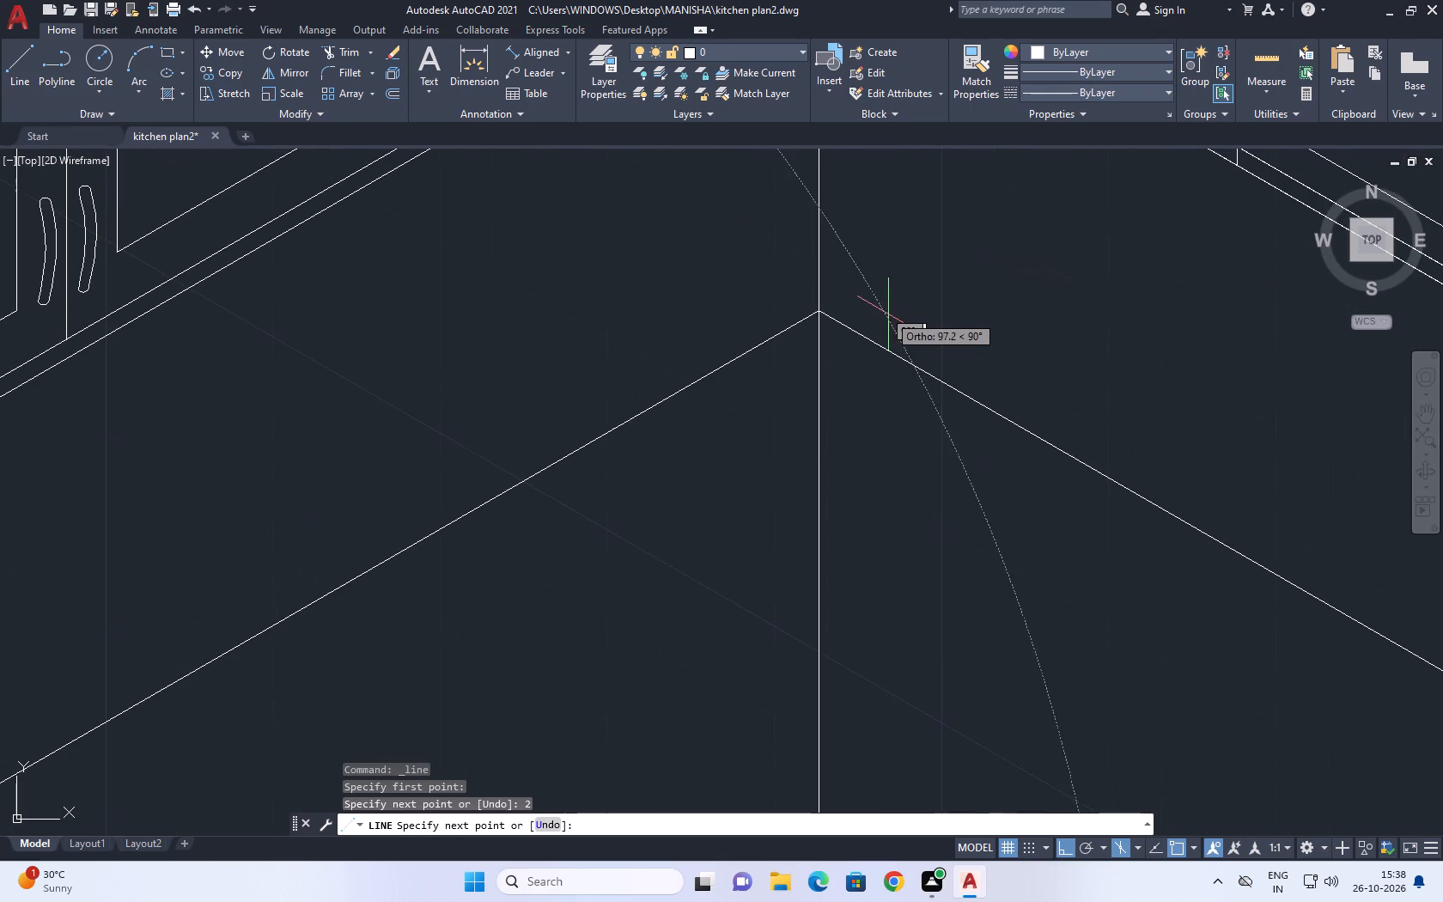
scroll(924, 307, "down", 2)
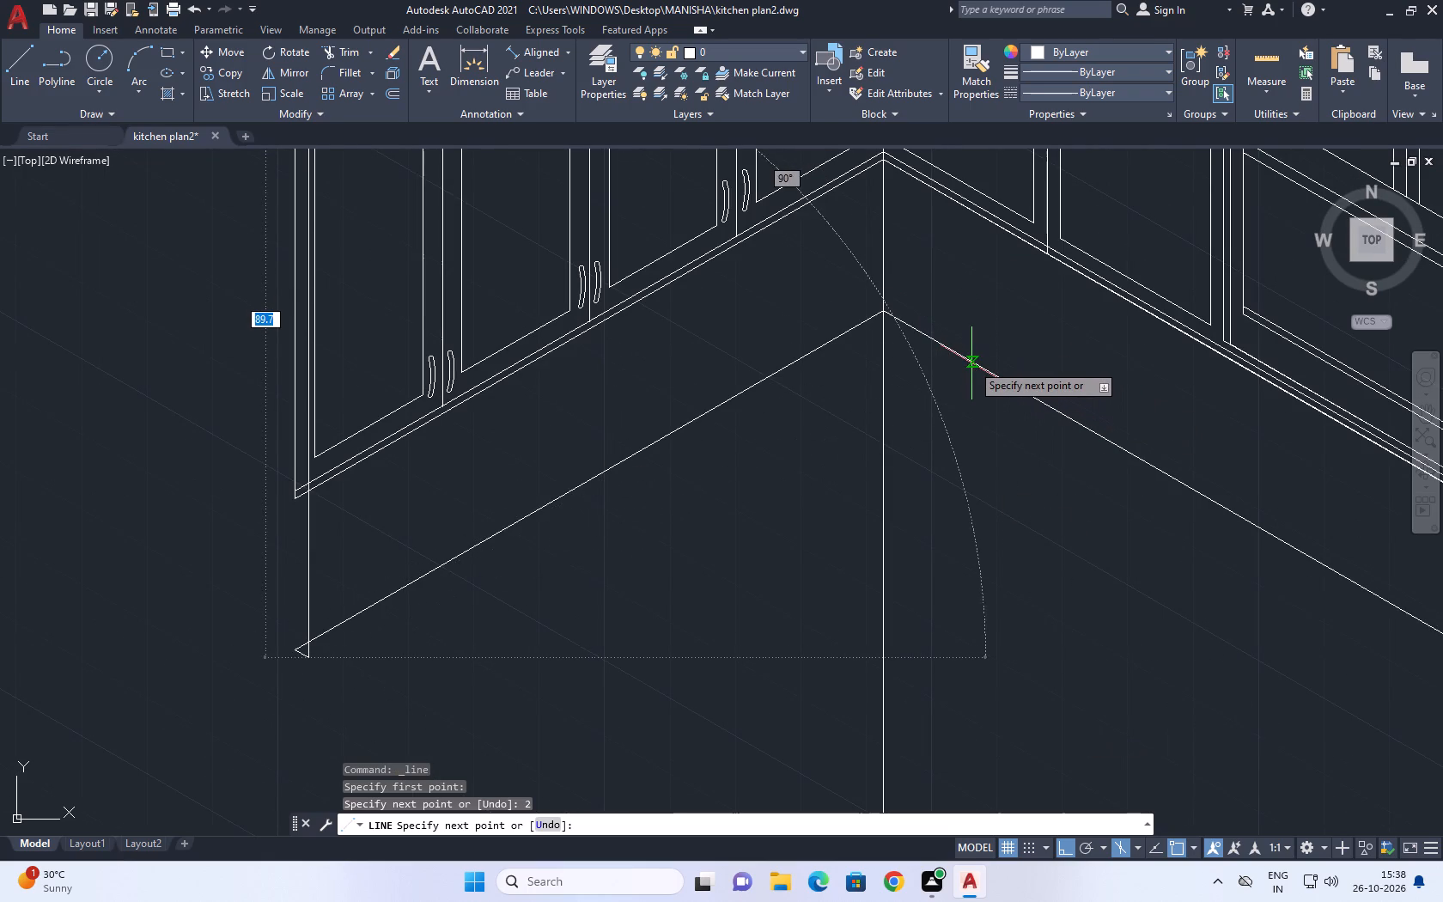
key("F5")
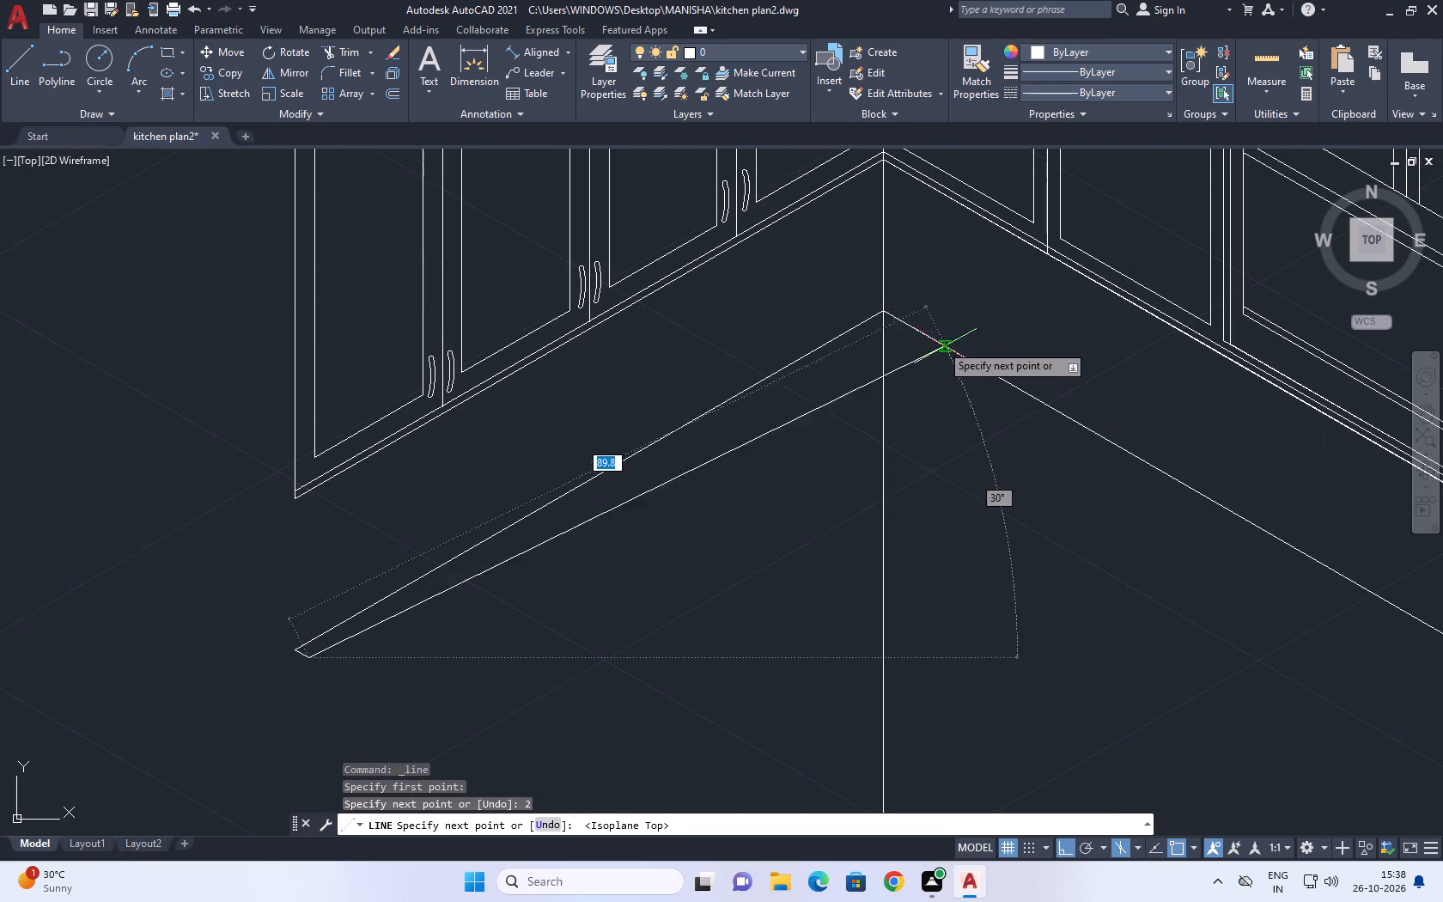
scroll(888, 314, "up", 3)
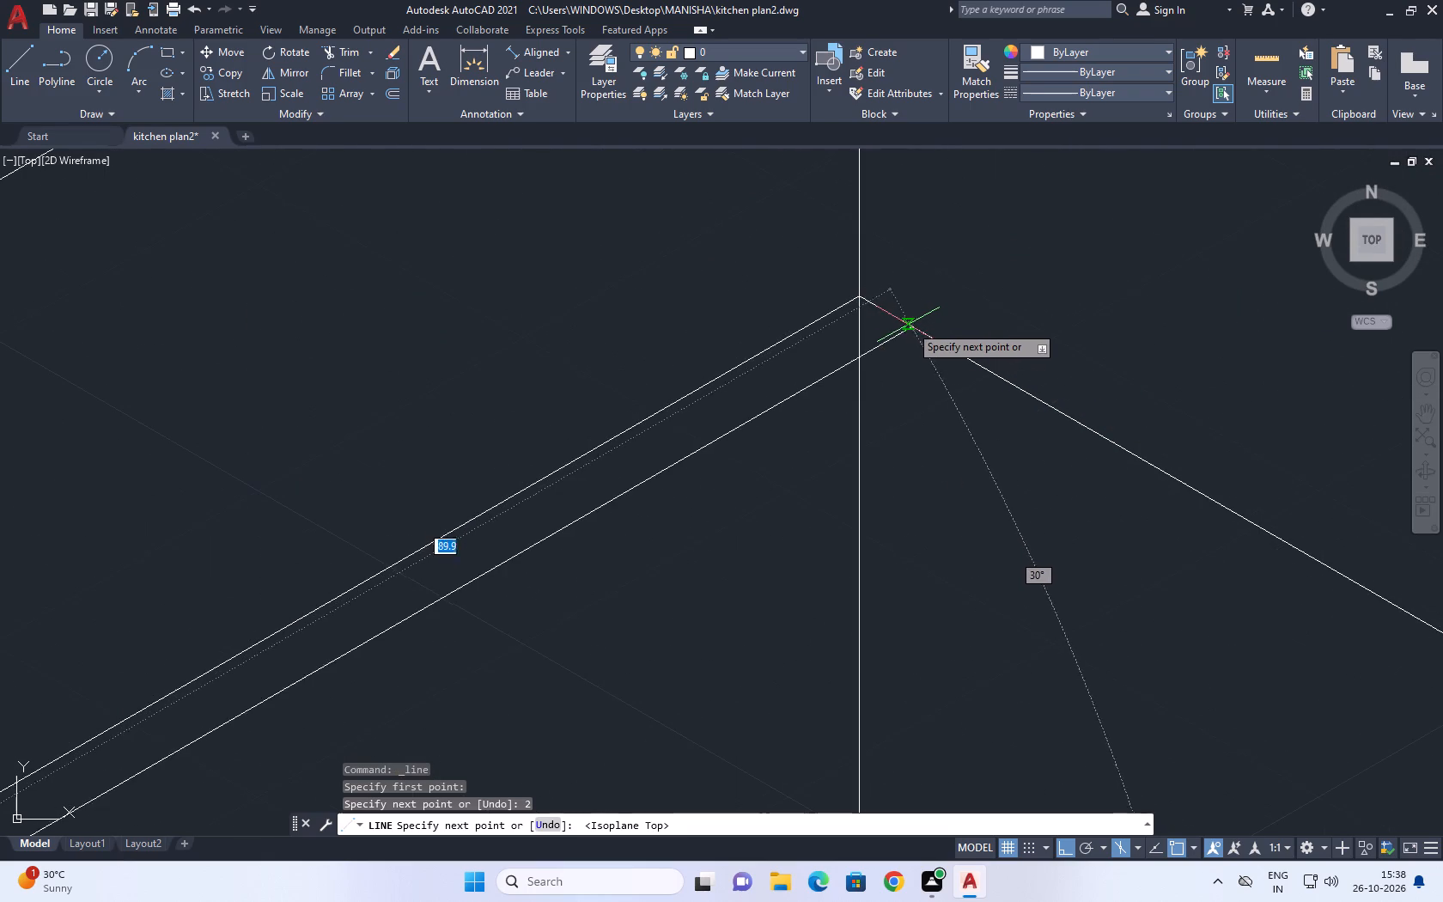
scroll(910, 325, "up", 2)
left_click(990, 290)
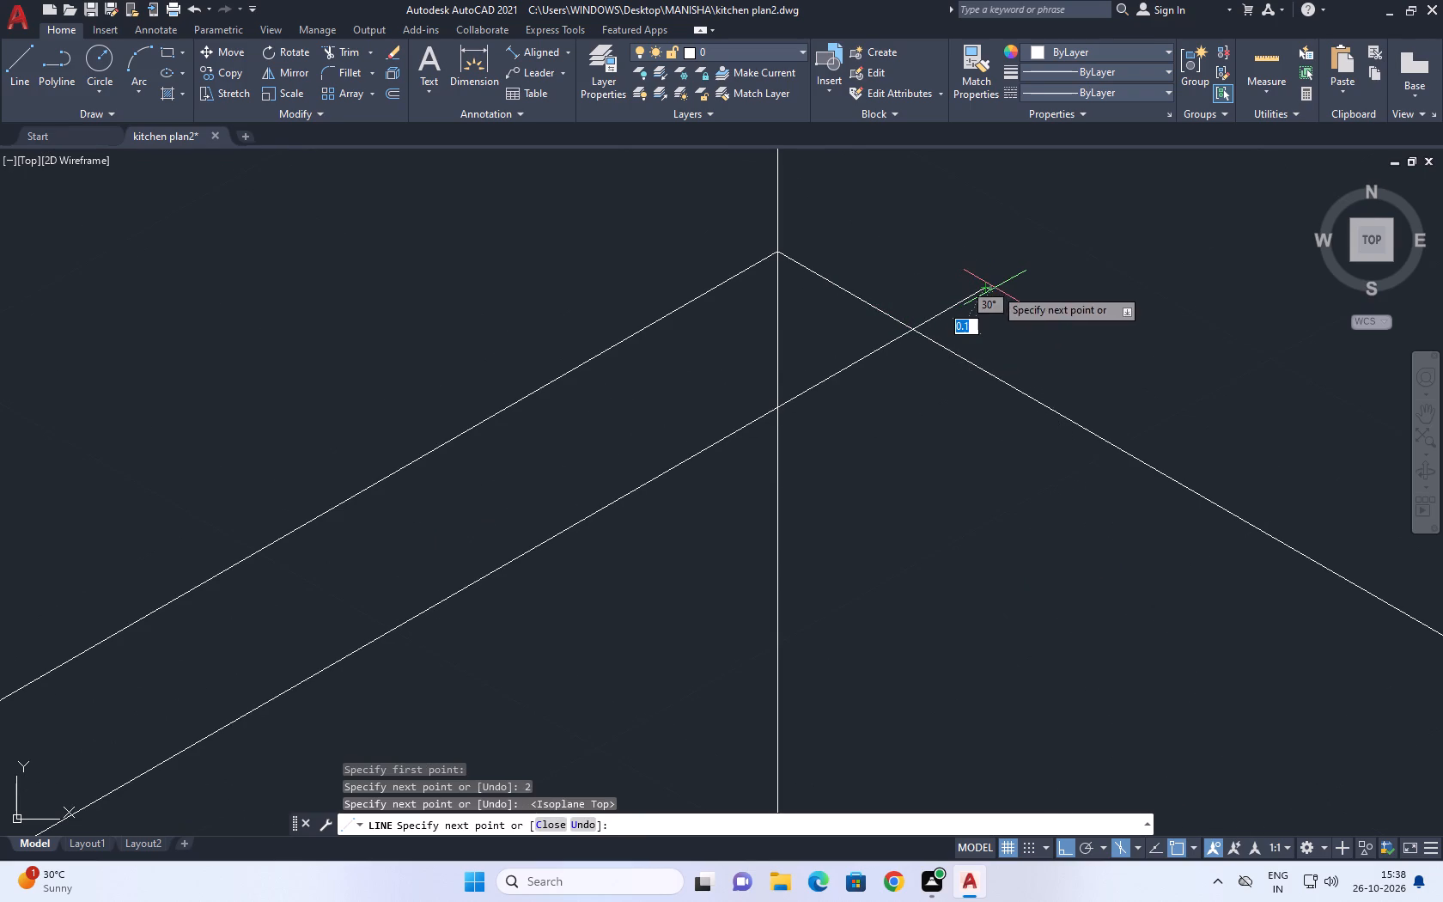
right_click(995, 288)
left_click(1041, 312)
Stretch the inner end of the new parallel line back to meet the long counter line near the corner.
left_click_drag(1015, 303, 1007, 292)
left_click(956, 233)
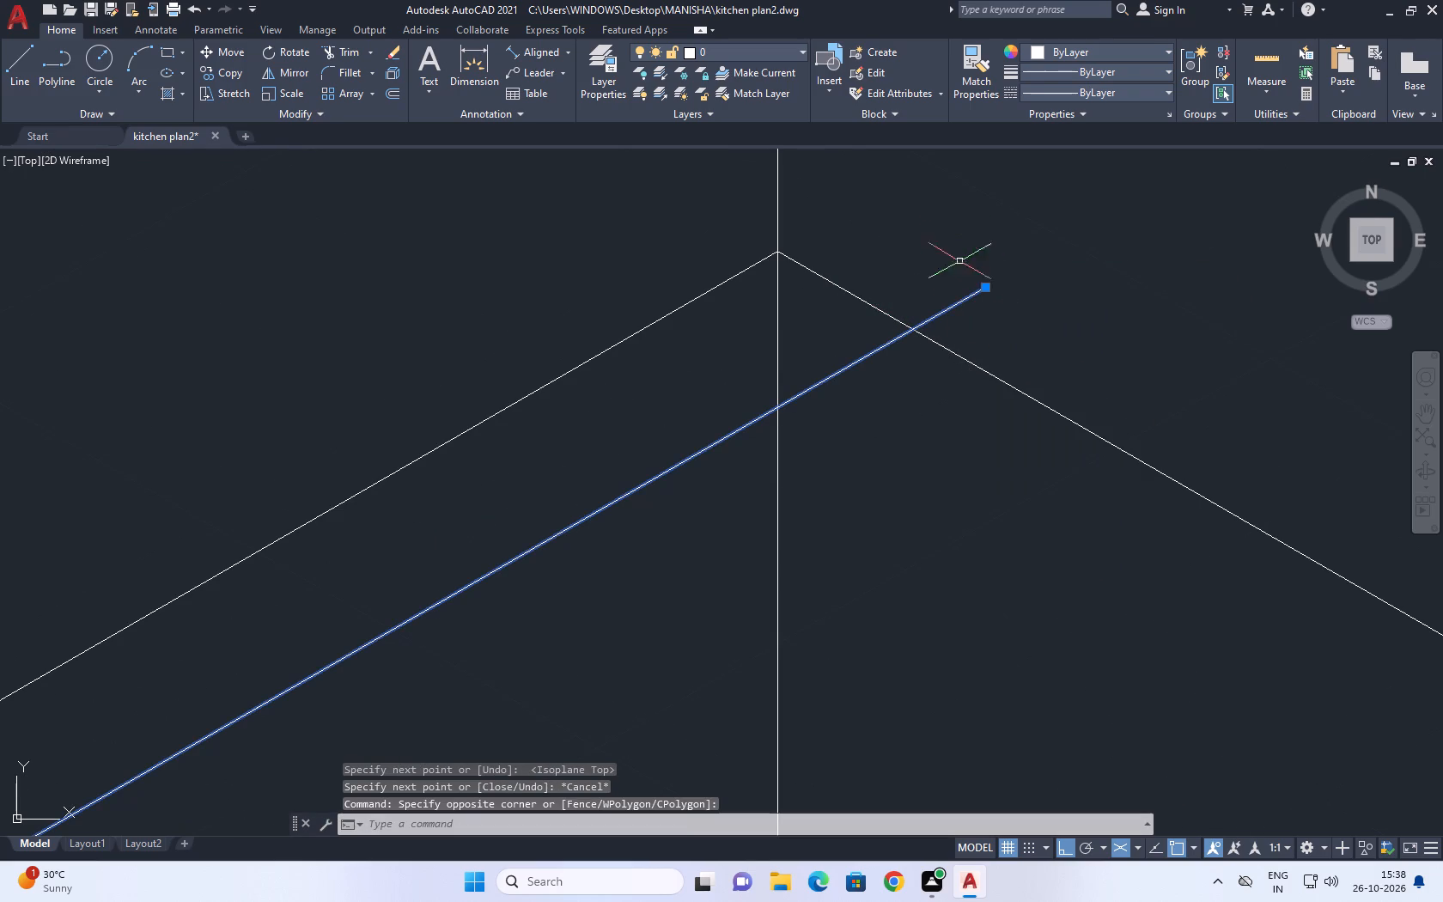
left_click(983, 285)
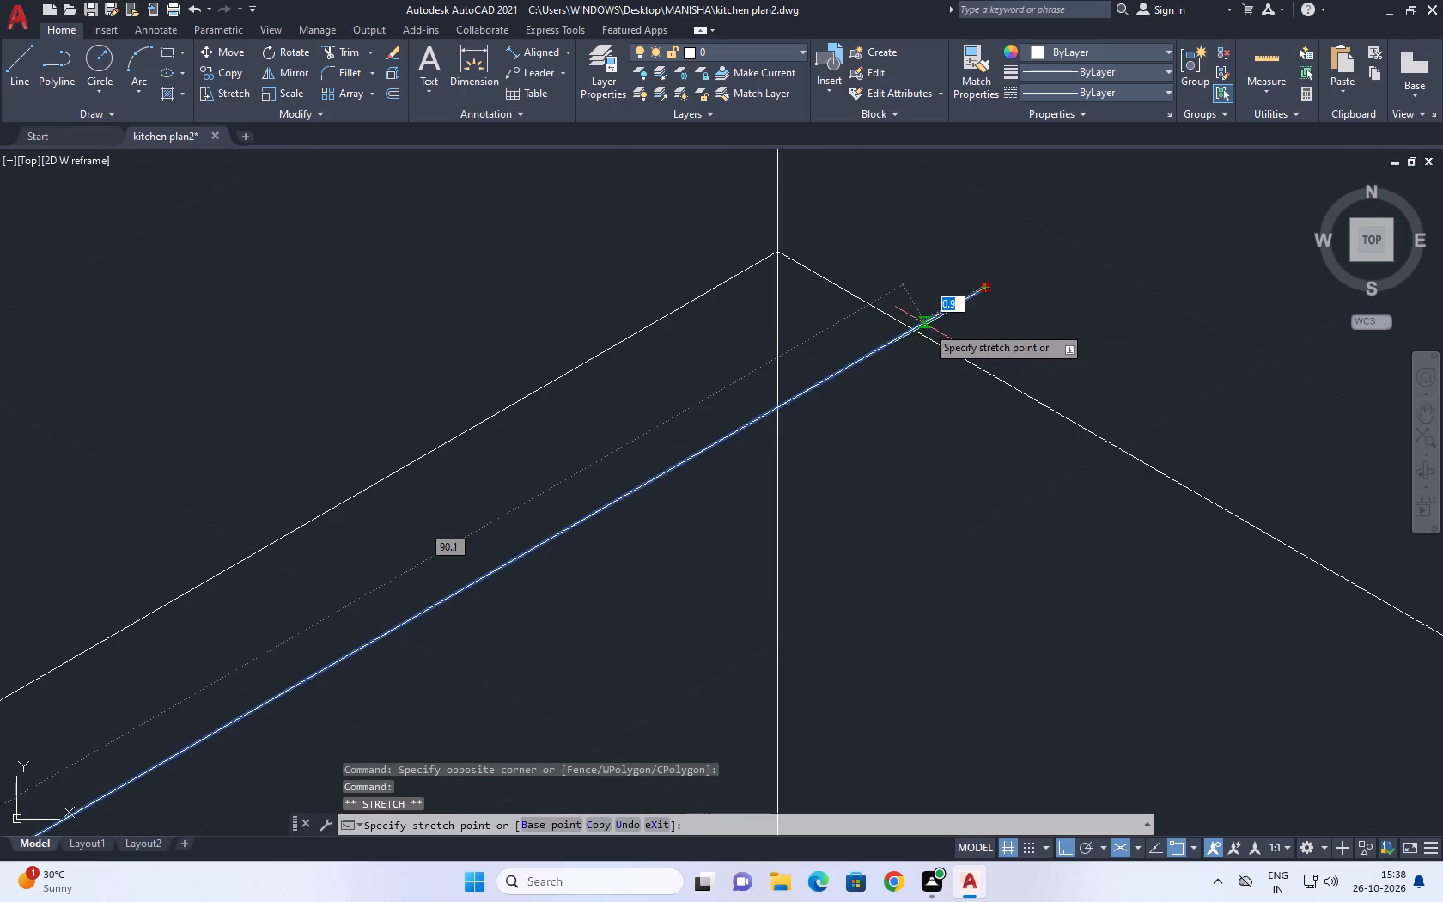
left_click(910, 328)
middle_click_drag(965, 303, 916, 359)
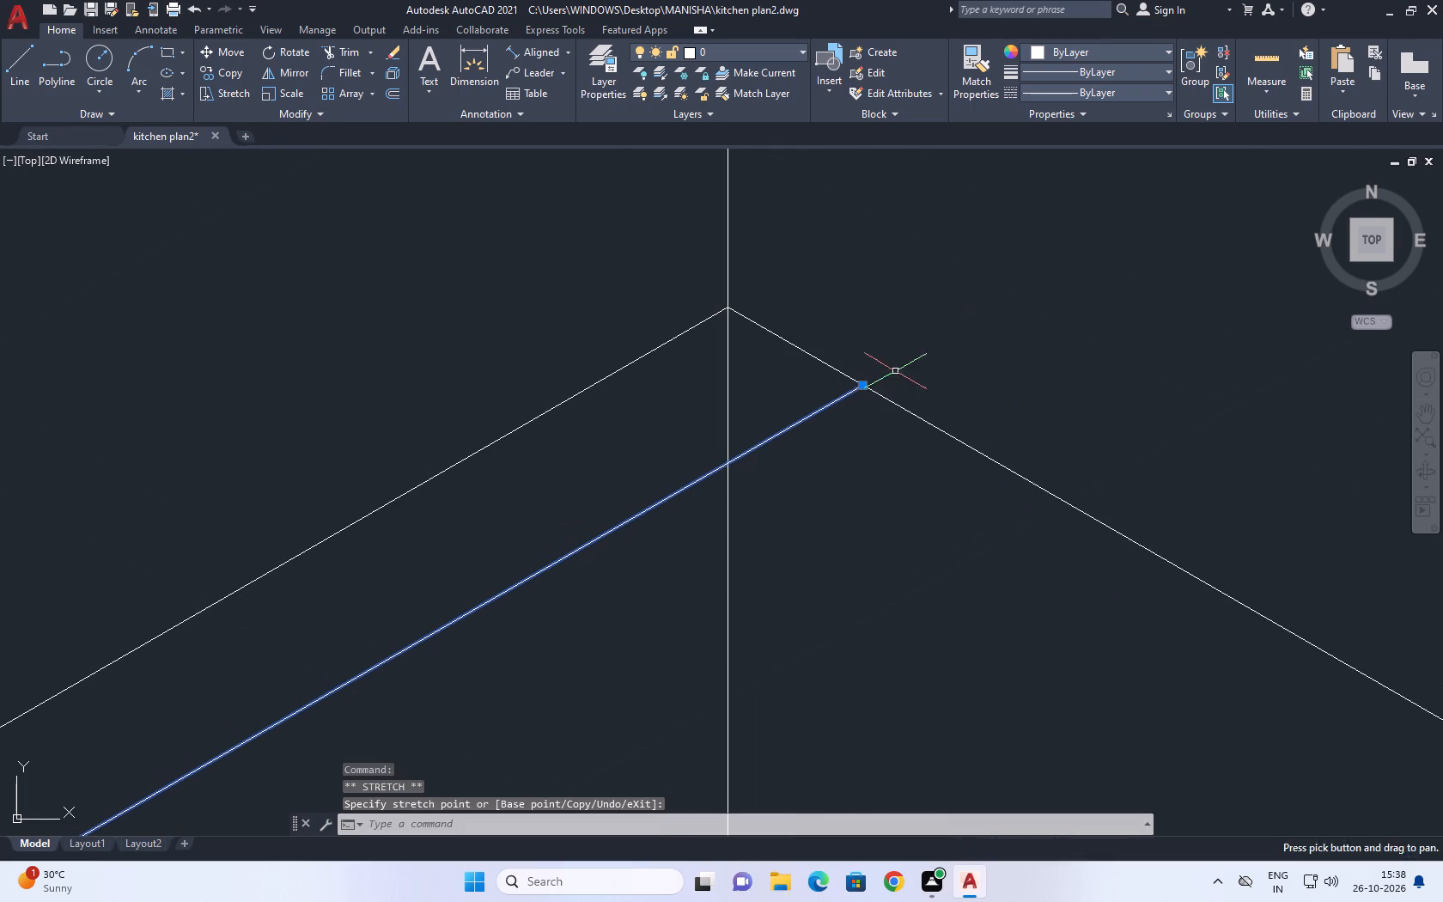
right_click_drag(888, 265, 878, 241)
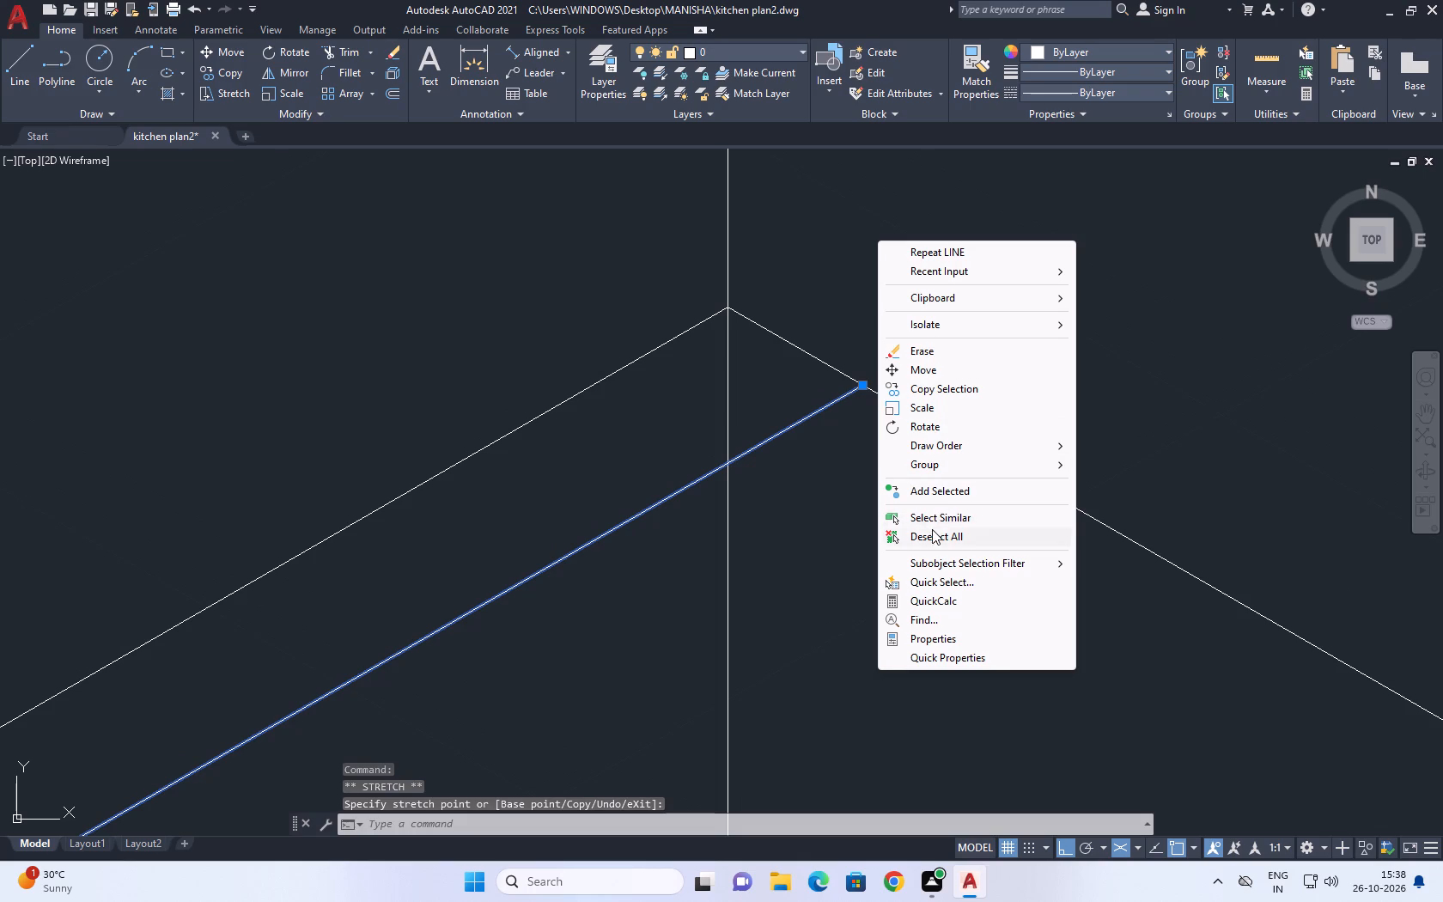
left_click(931, 528)
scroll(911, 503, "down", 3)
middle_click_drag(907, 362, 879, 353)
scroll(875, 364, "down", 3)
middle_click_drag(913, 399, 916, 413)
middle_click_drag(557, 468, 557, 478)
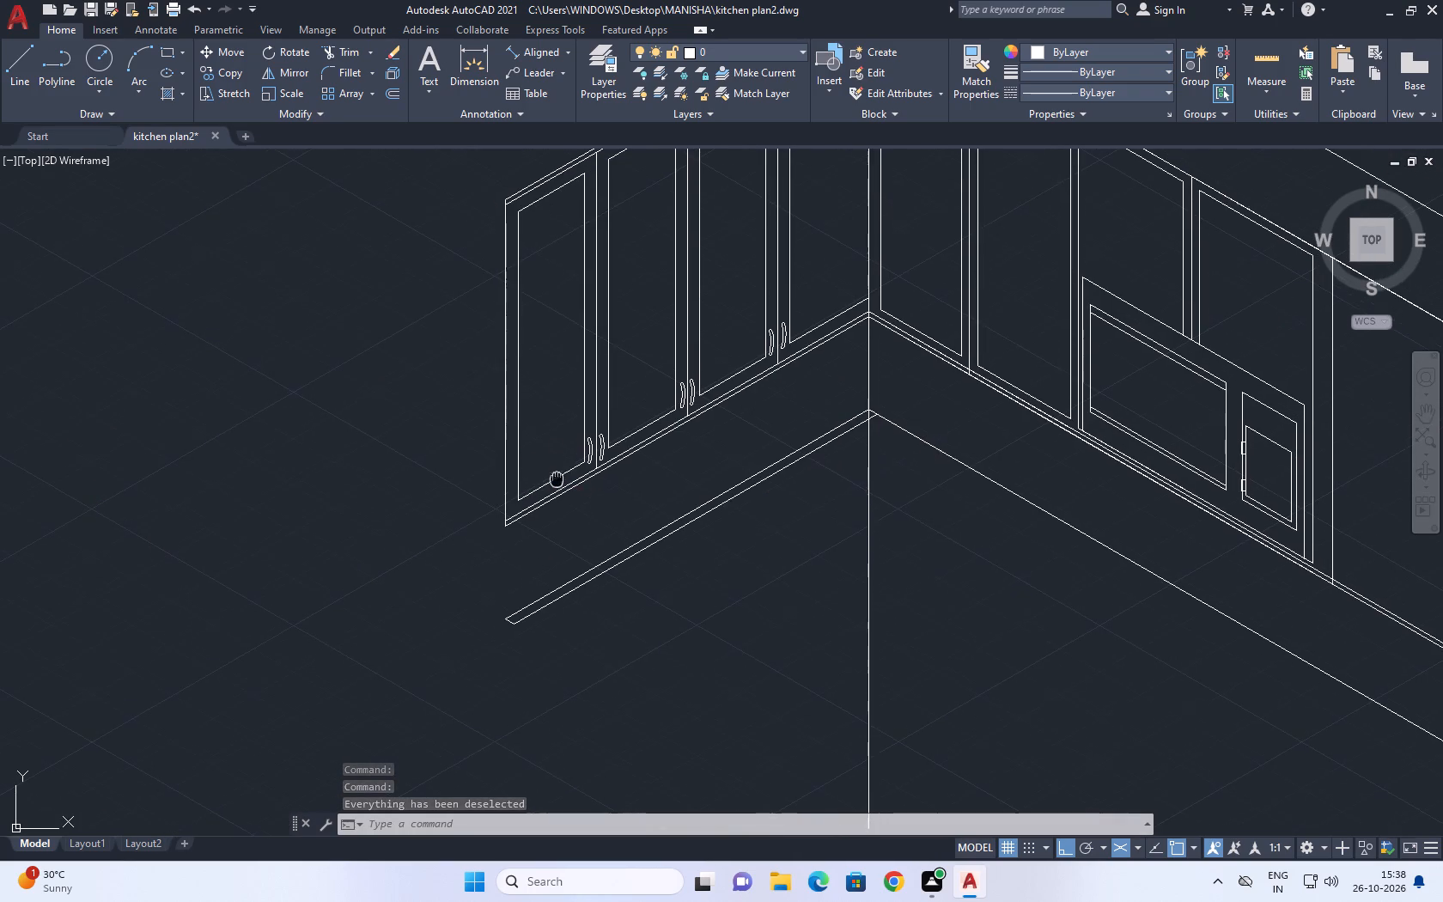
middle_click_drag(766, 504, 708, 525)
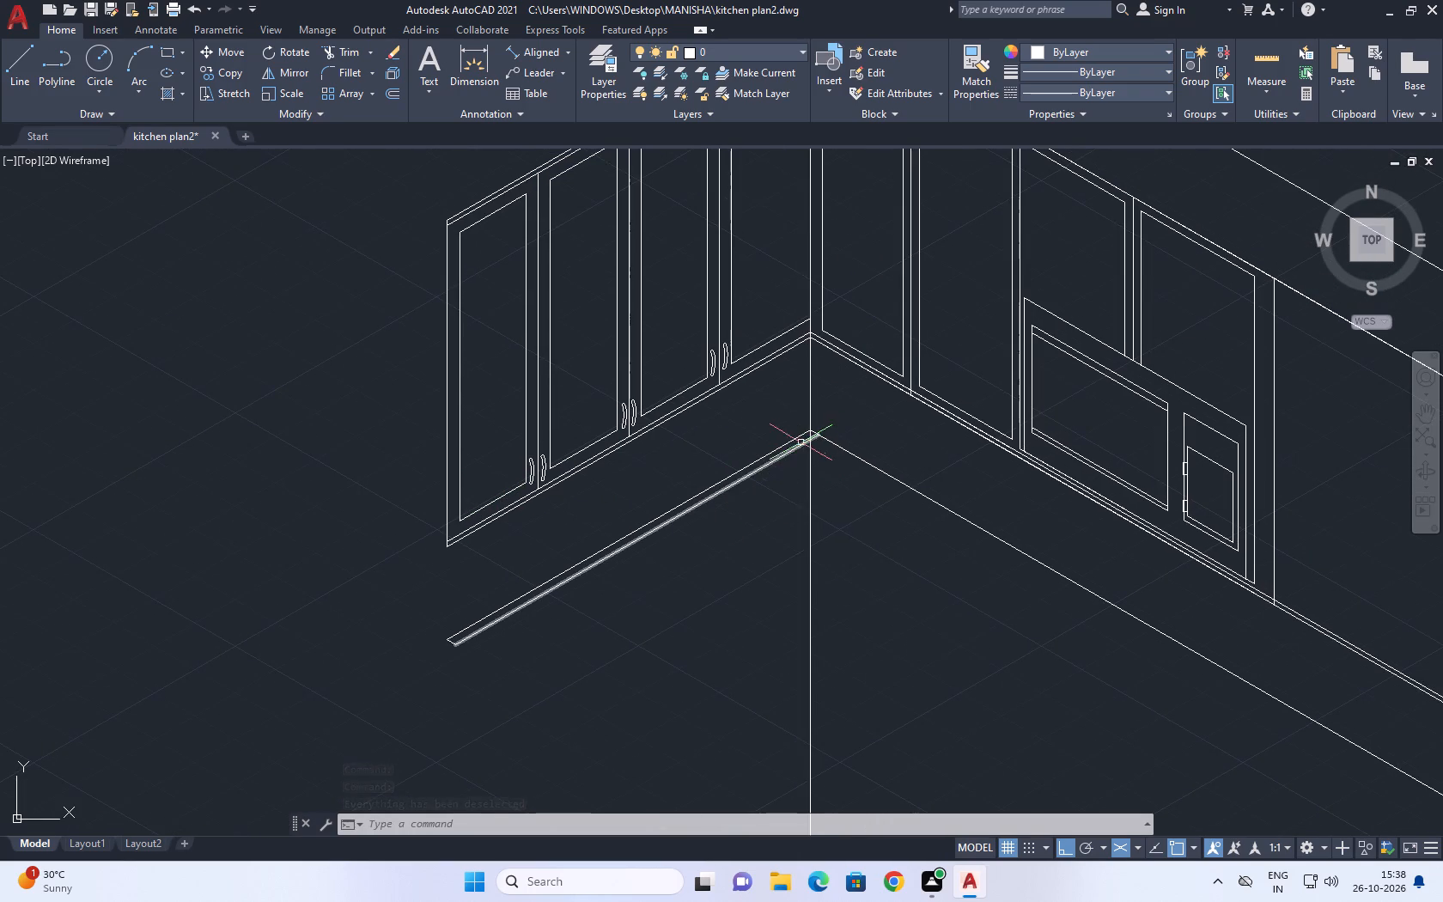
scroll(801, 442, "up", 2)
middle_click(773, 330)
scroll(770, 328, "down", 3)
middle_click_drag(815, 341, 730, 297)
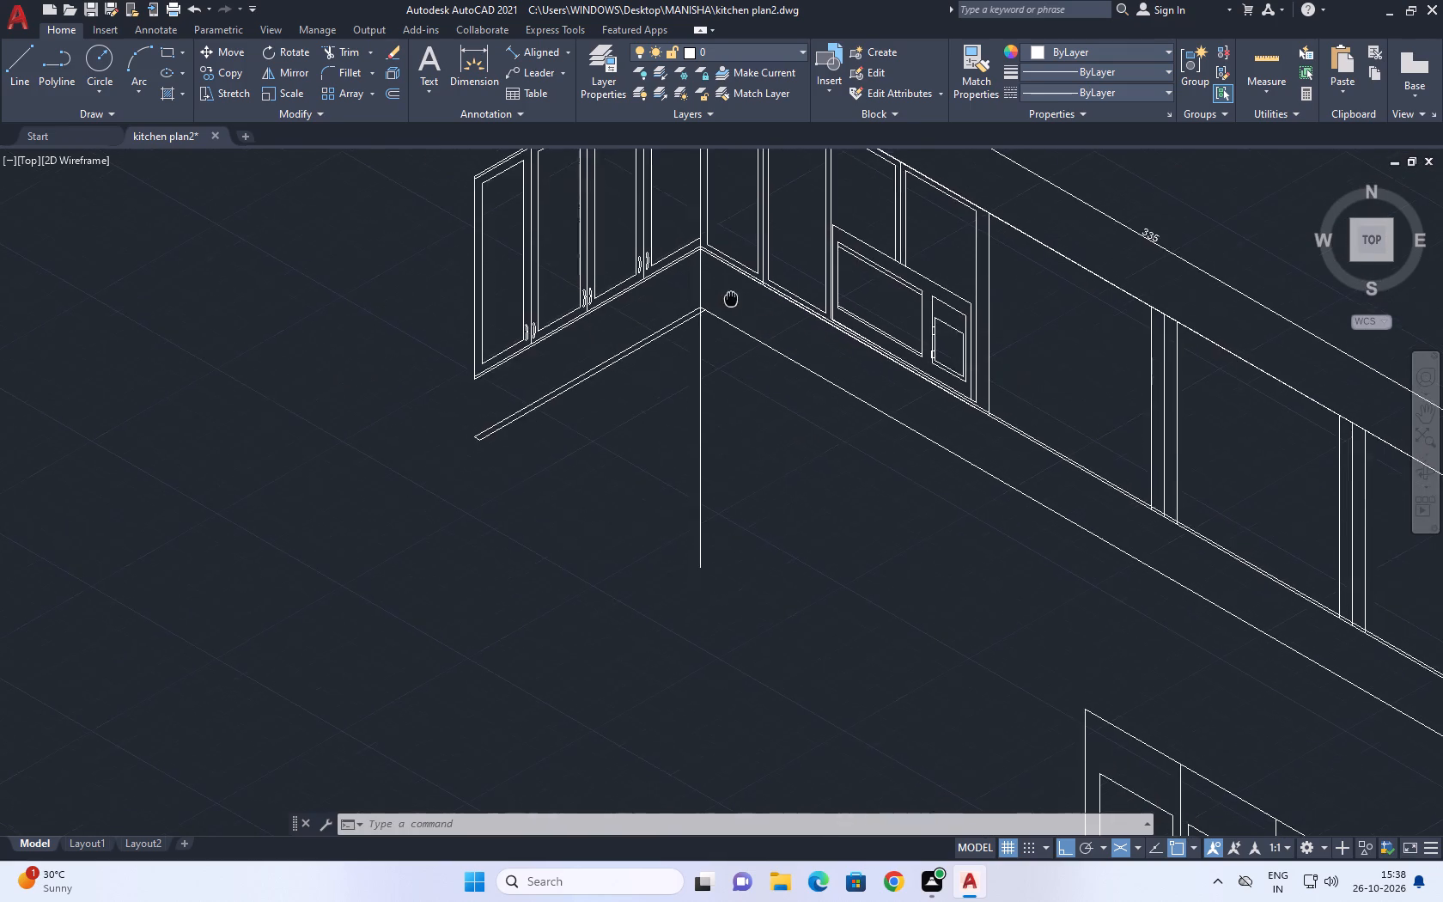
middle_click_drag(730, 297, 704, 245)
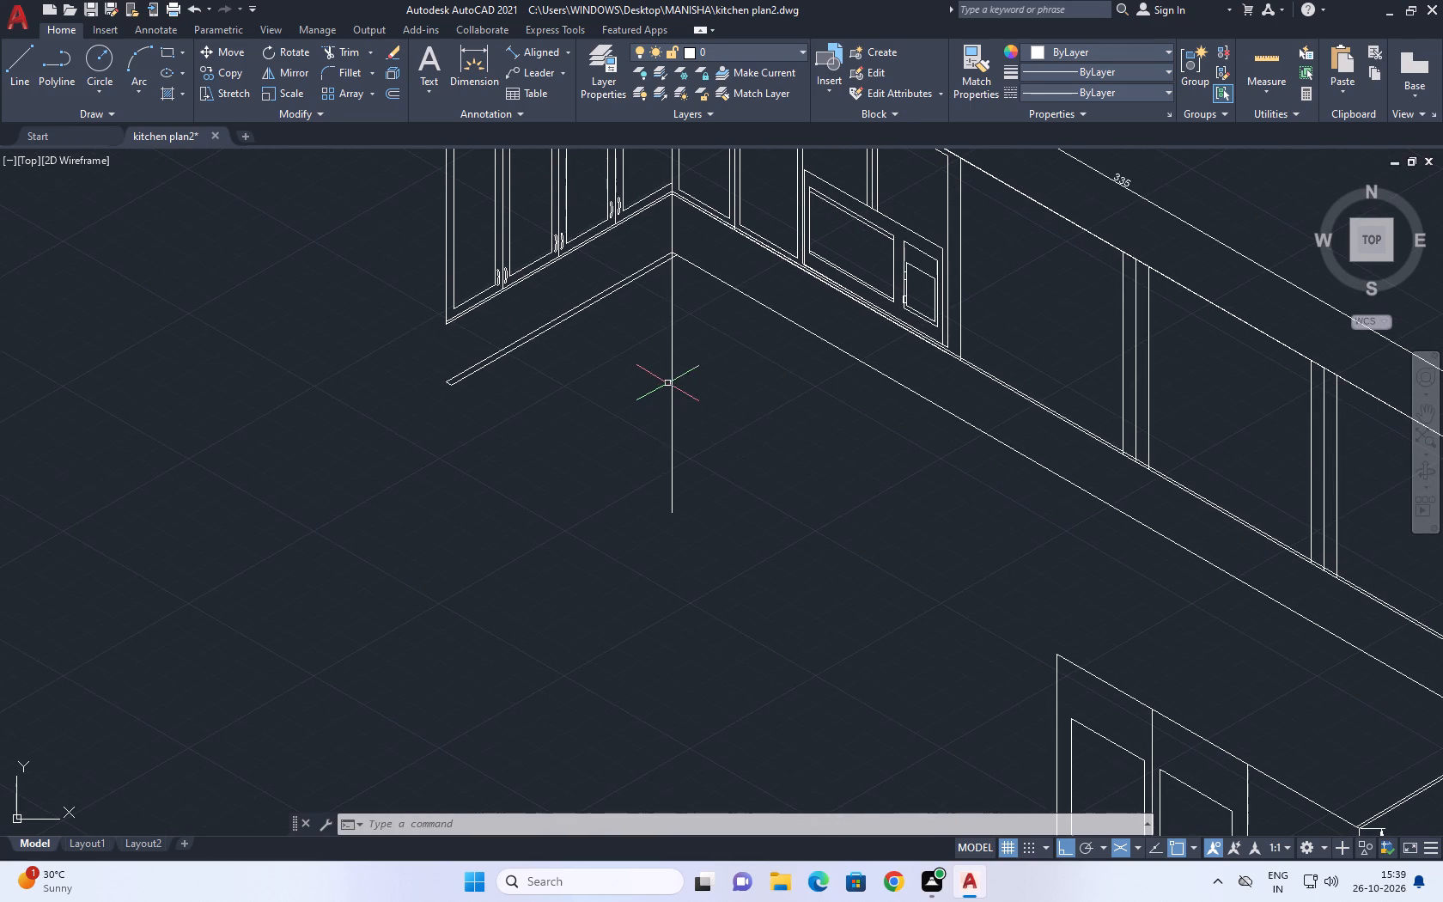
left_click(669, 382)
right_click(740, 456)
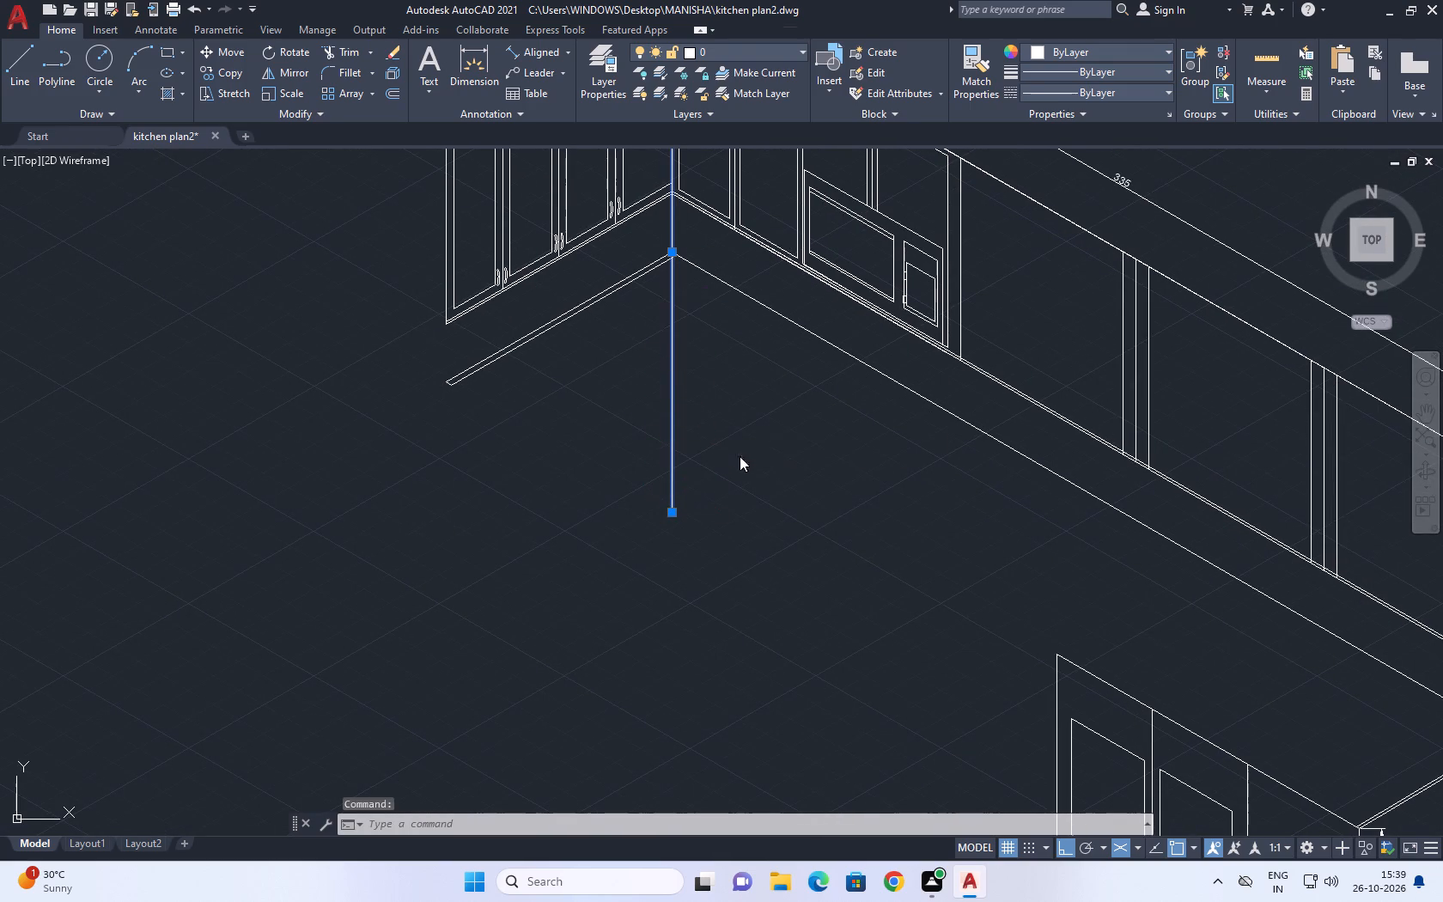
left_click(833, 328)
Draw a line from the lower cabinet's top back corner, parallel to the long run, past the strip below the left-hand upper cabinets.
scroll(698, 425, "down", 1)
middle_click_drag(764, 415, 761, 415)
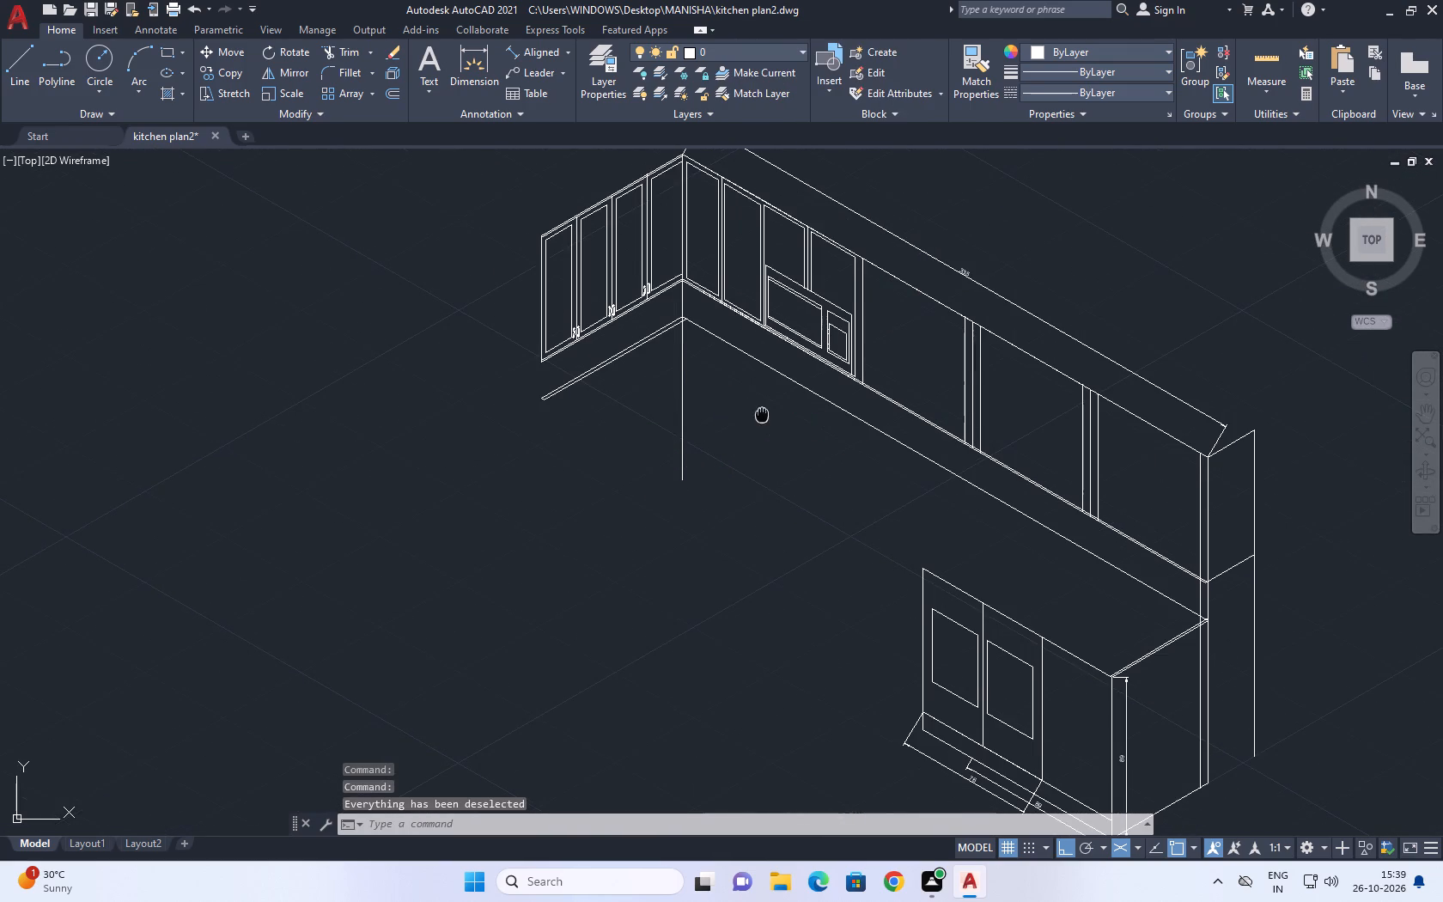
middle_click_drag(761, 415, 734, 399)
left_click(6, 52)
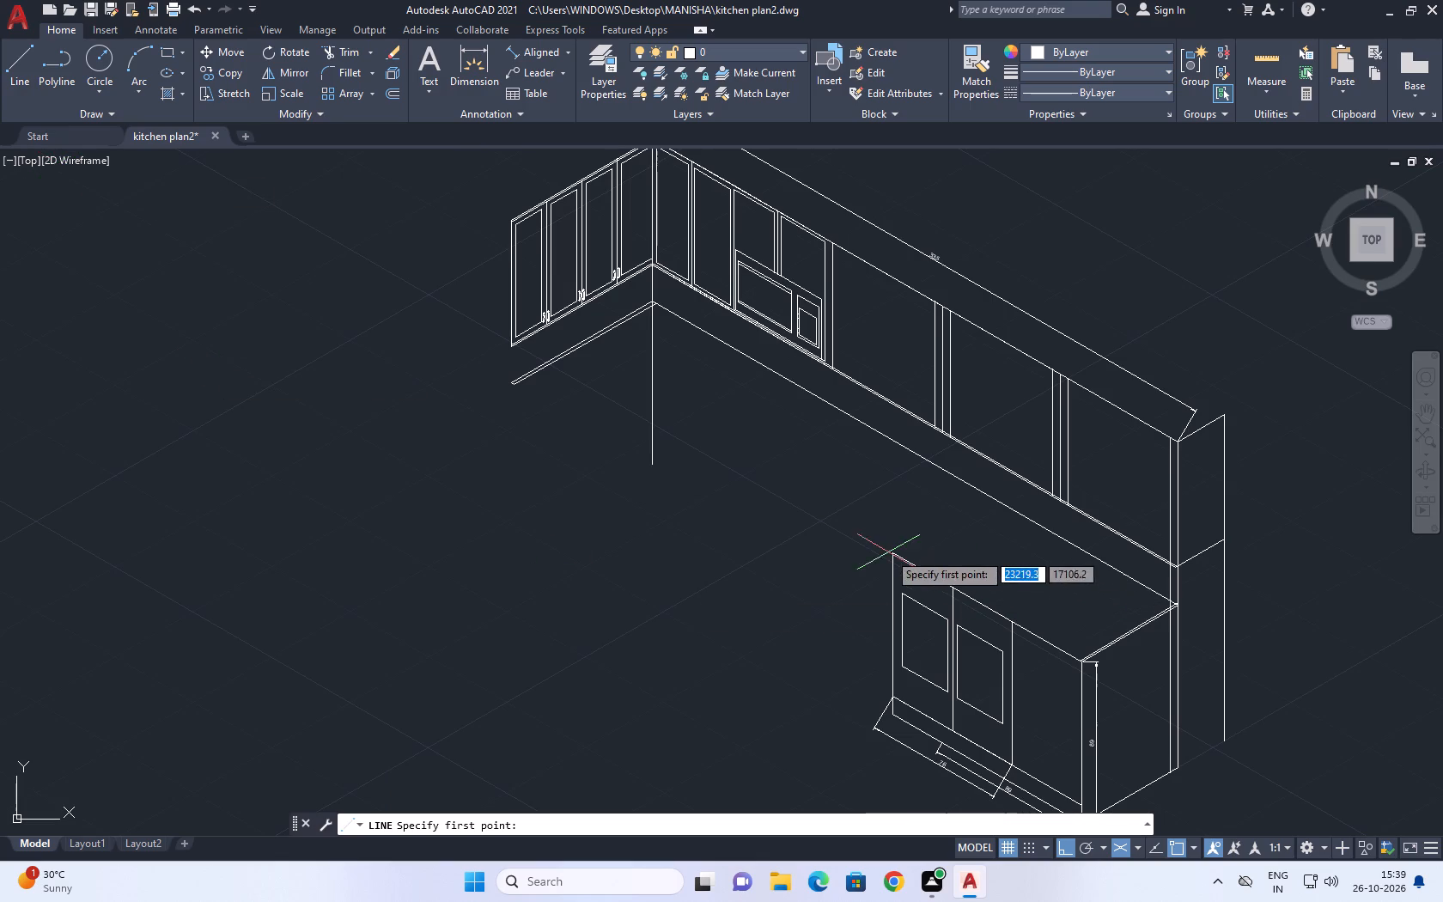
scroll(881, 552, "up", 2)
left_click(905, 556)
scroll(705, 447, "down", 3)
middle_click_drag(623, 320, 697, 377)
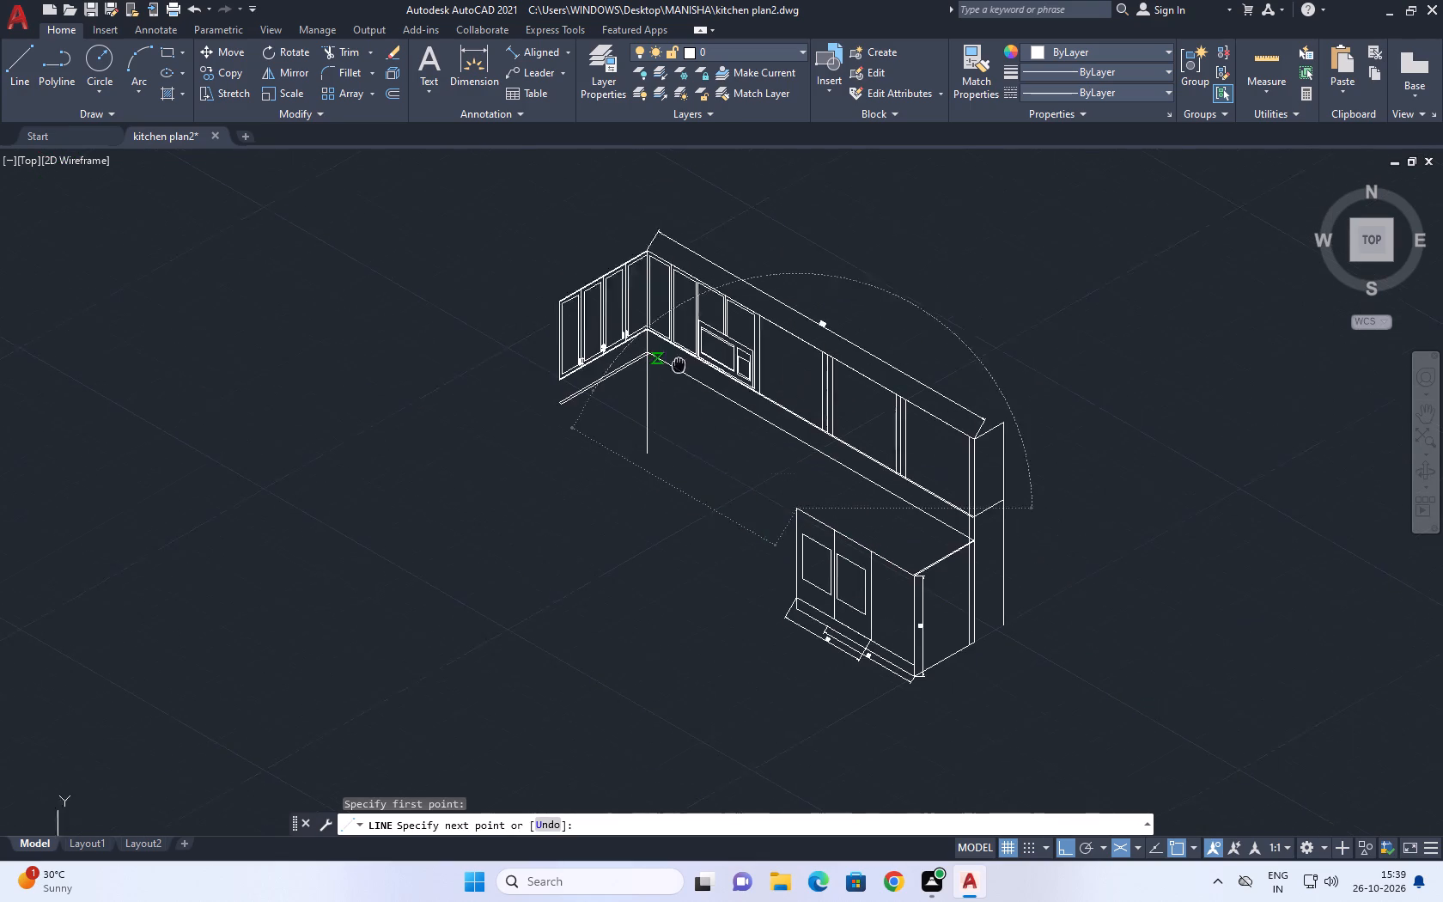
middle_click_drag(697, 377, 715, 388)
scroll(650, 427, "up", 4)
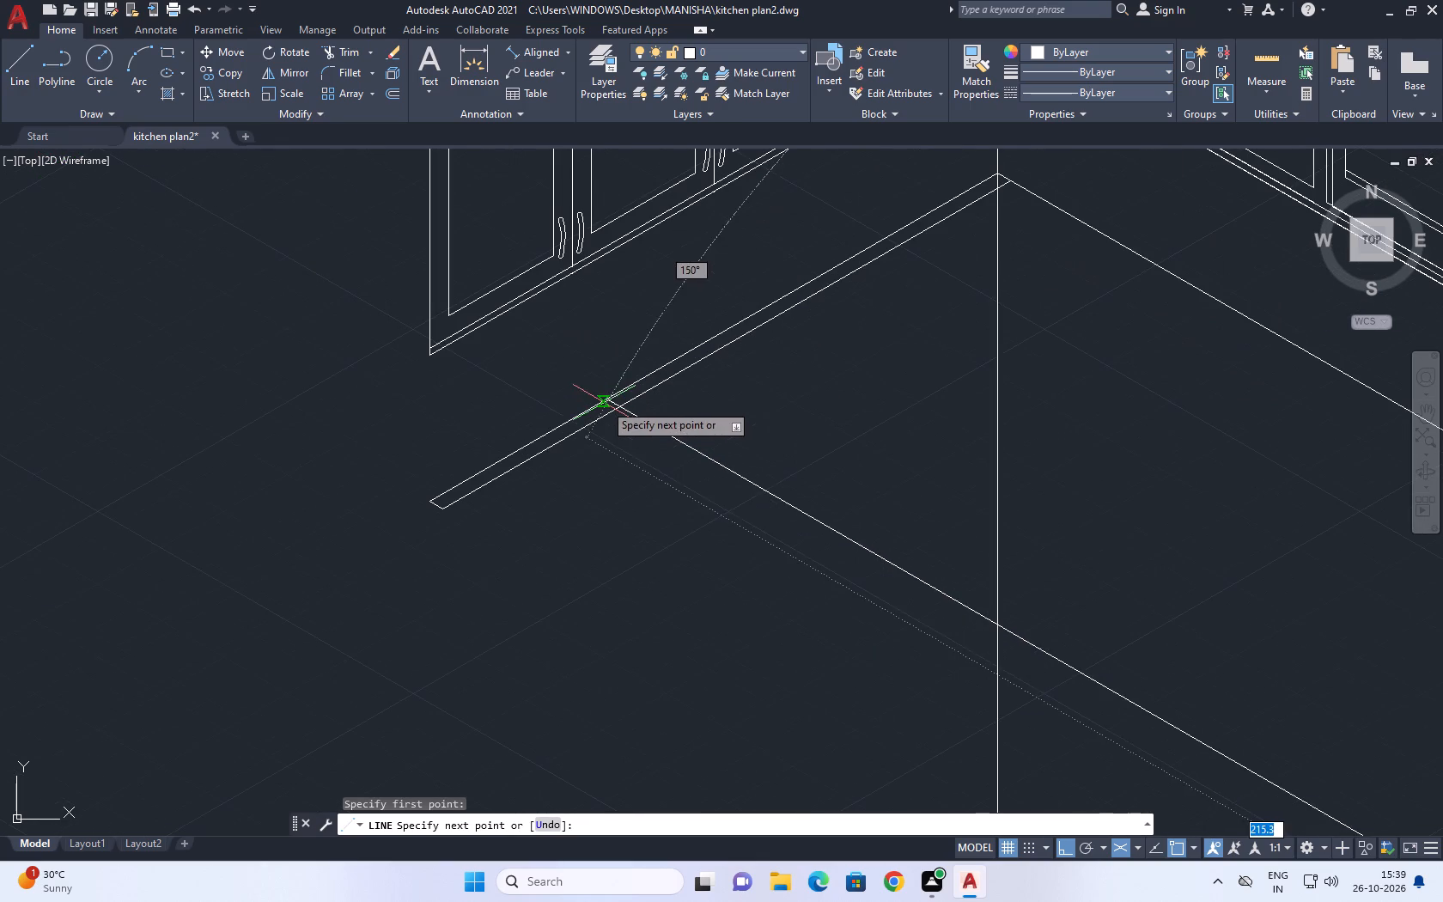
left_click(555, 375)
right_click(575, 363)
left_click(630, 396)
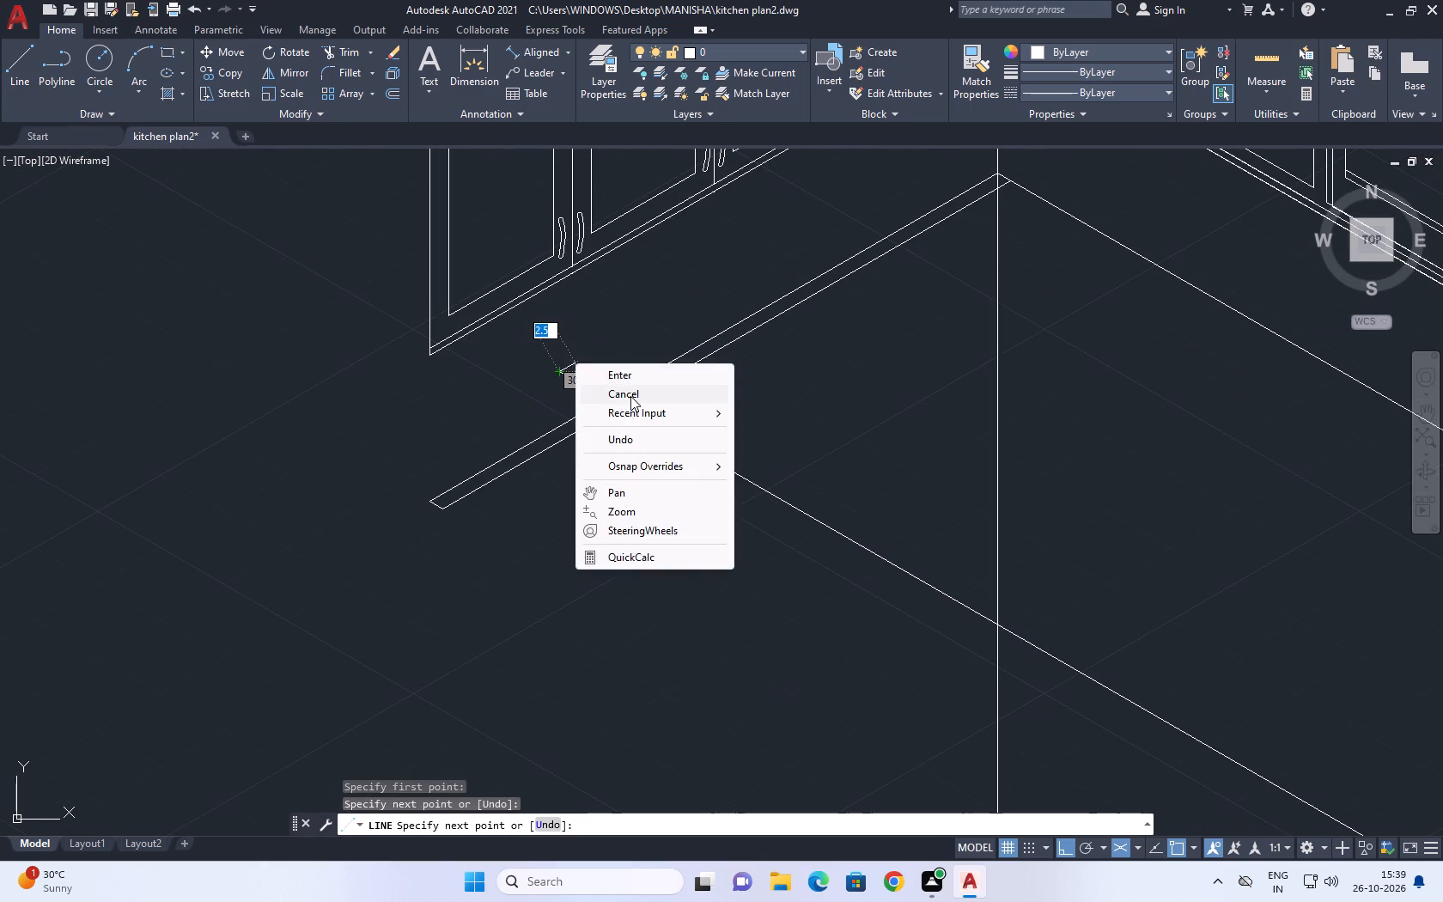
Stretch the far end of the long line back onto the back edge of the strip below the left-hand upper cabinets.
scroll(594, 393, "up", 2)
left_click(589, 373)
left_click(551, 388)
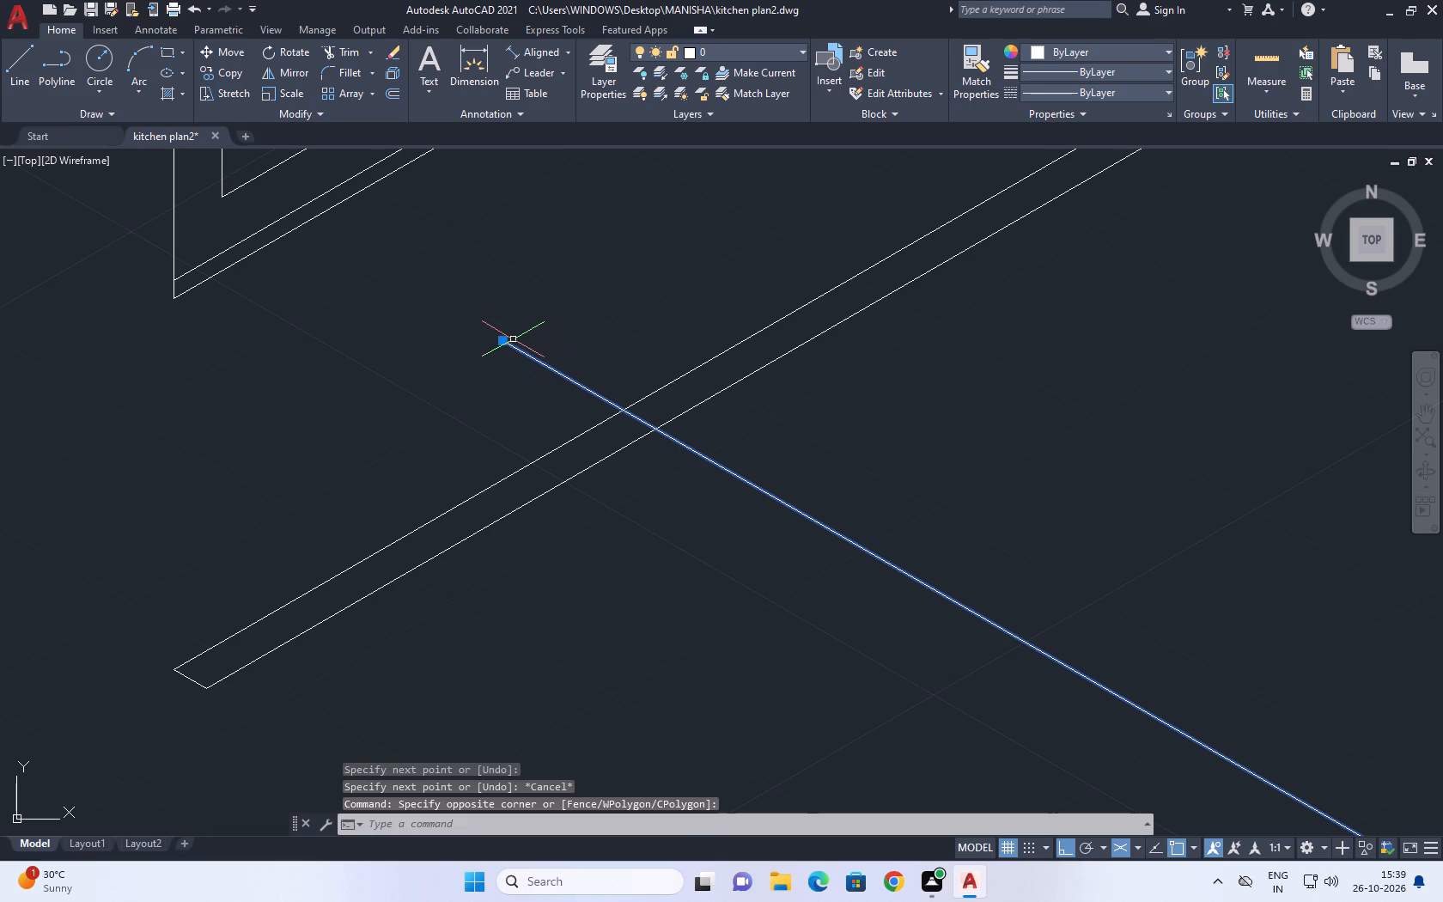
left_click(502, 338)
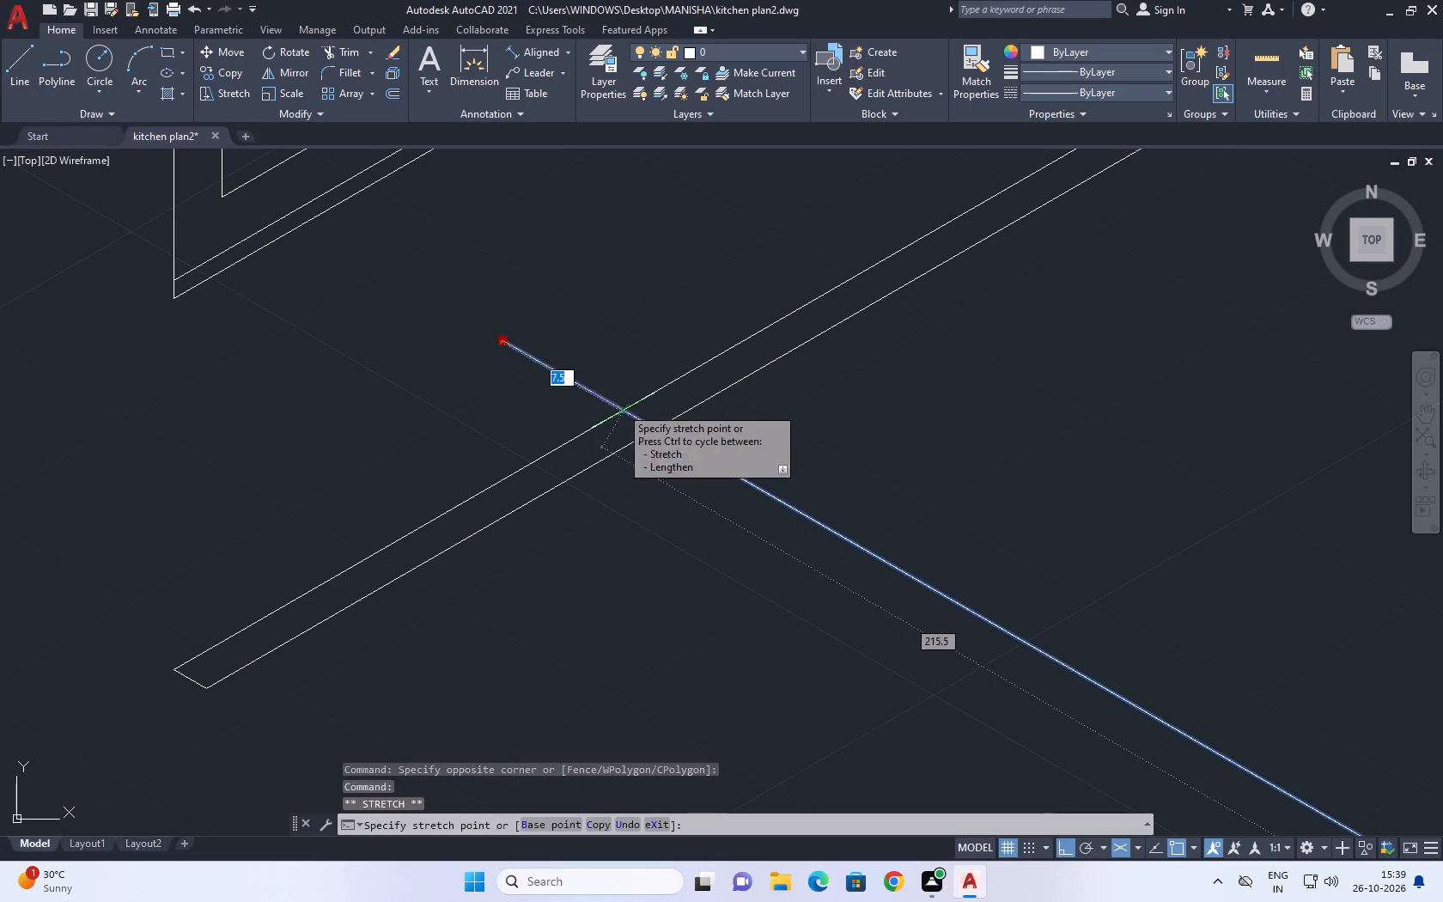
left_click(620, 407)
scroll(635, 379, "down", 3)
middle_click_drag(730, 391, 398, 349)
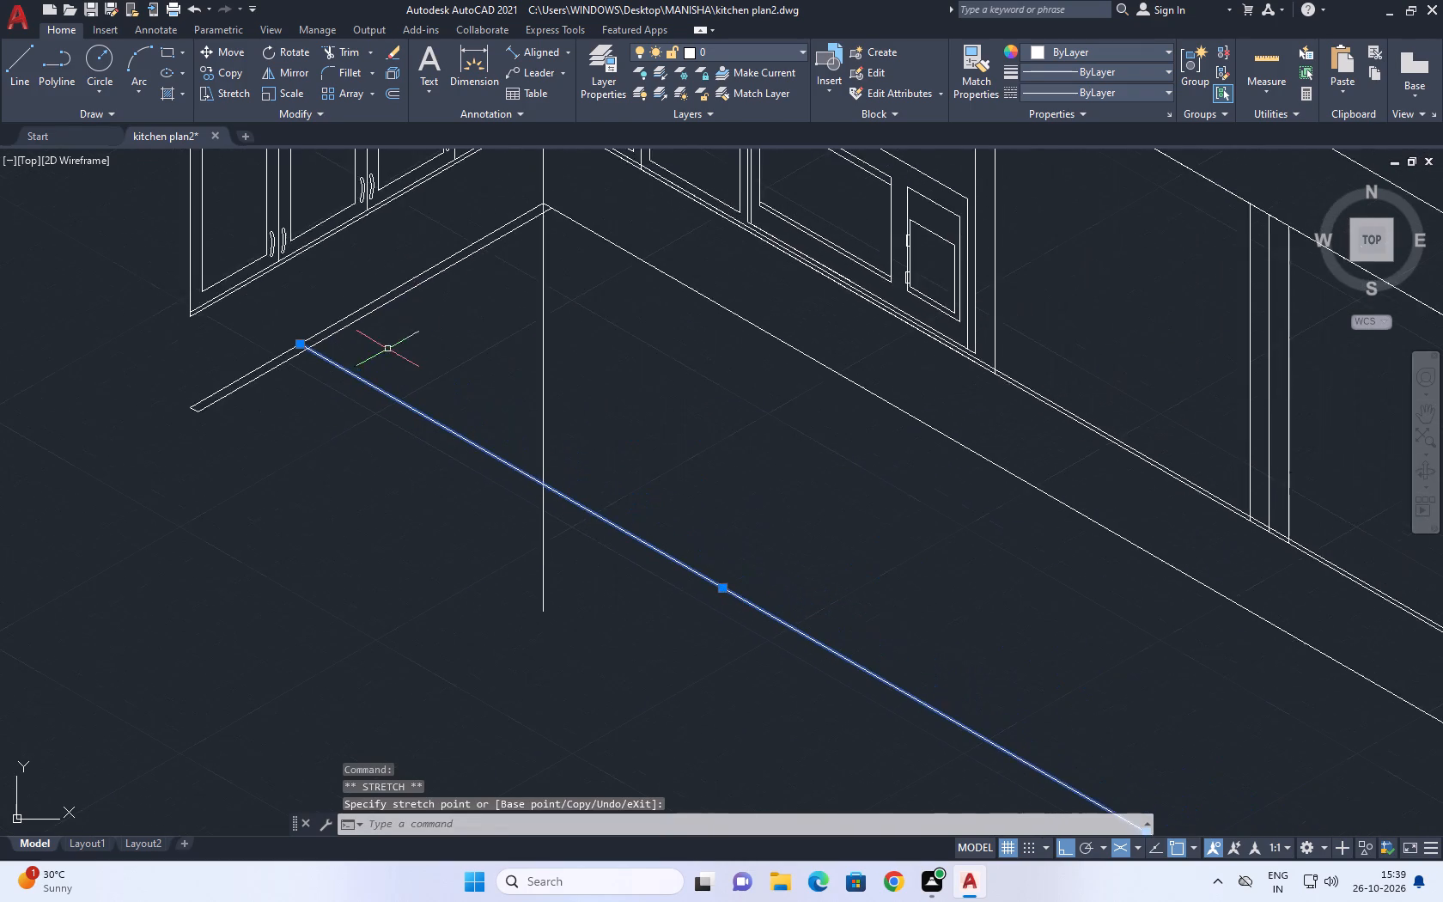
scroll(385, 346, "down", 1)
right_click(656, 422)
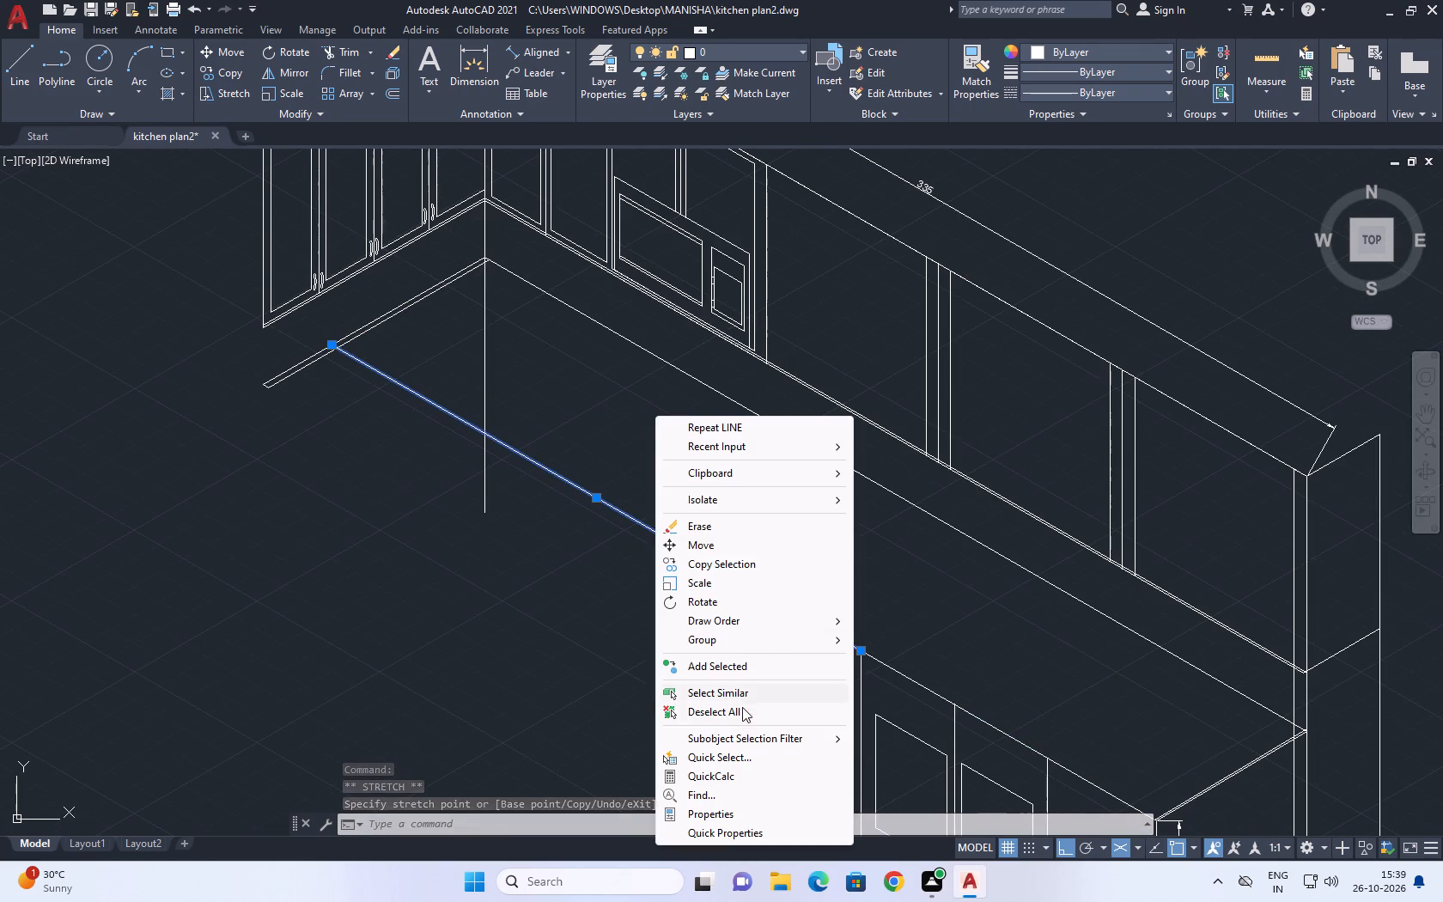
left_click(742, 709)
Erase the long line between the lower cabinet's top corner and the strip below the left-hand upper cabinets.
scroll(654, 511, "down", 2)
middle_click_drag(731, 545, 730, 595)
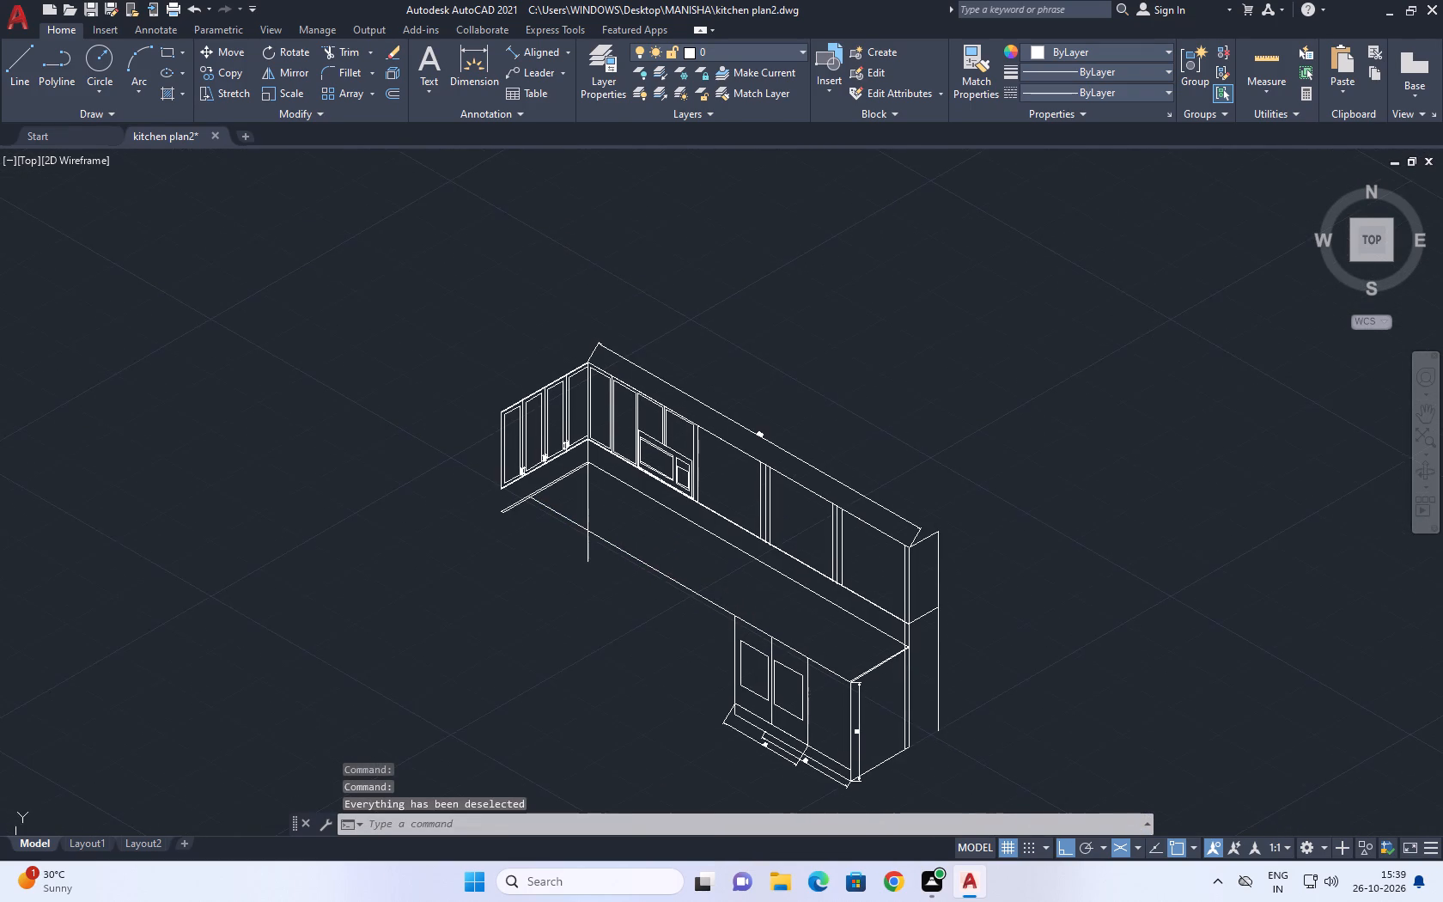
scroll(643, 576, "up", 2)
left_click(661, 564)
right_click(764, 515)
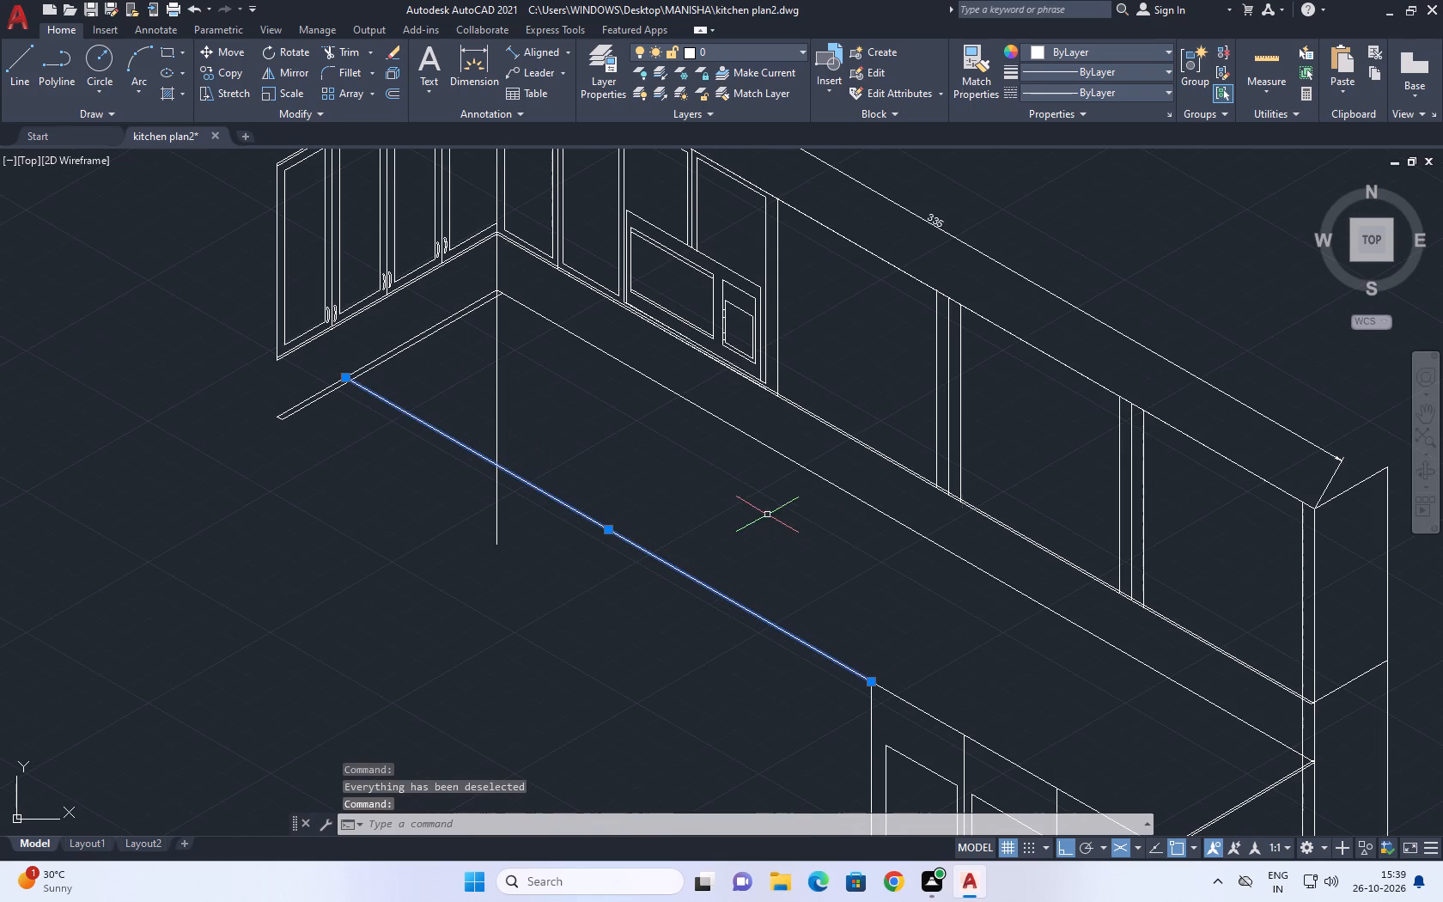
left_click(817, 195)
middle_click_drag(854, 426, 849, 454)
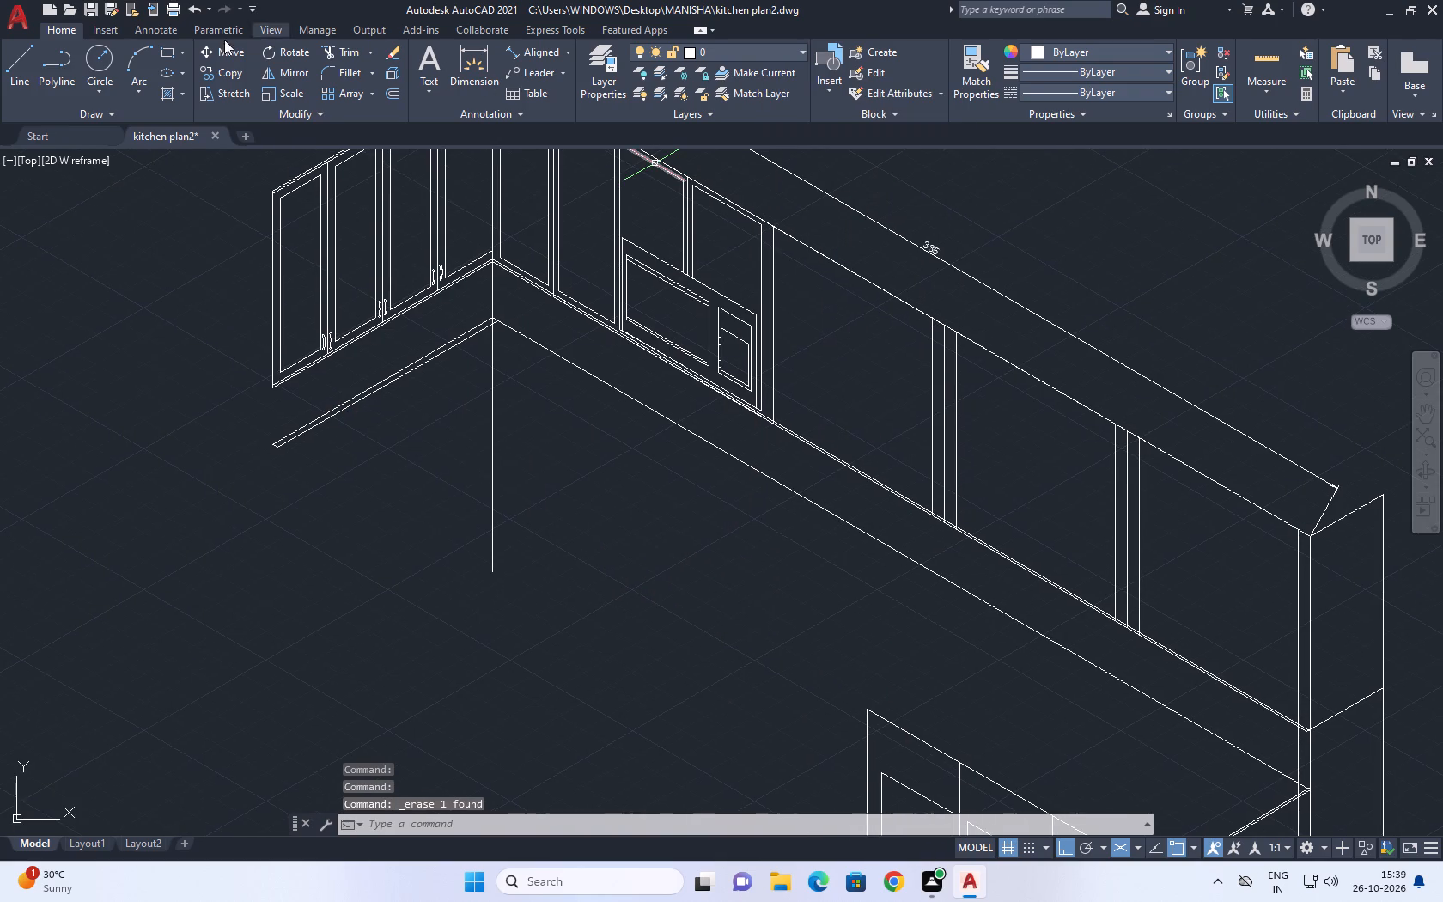
Draw a line from the lower cabinet's top back corner, parallel to the long run, past the strip below the left-hand upper cabinets.
left_click(21, 60)
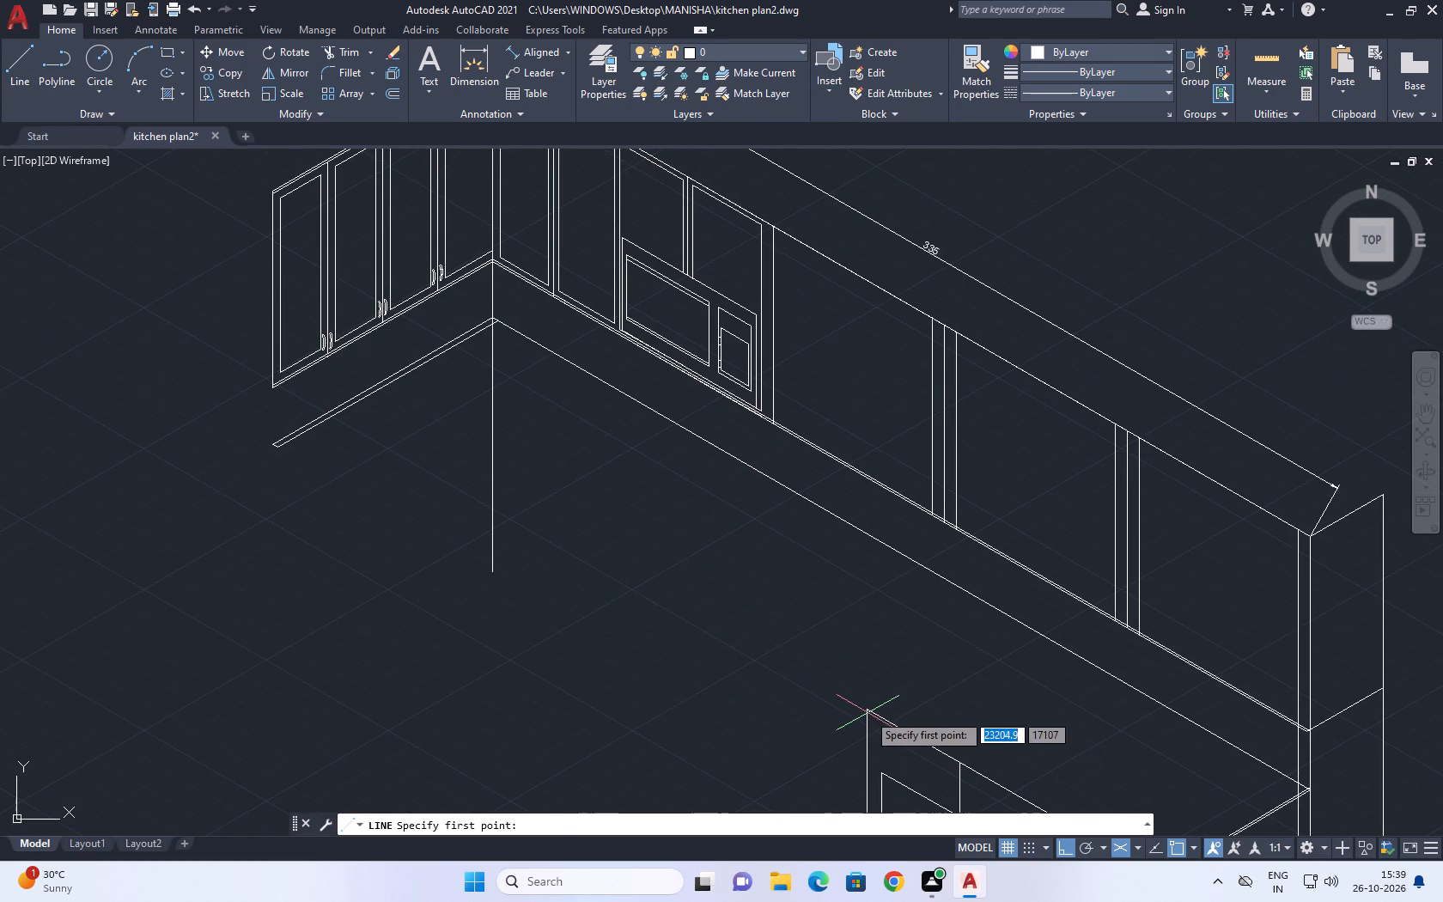
left_click(871, 712)
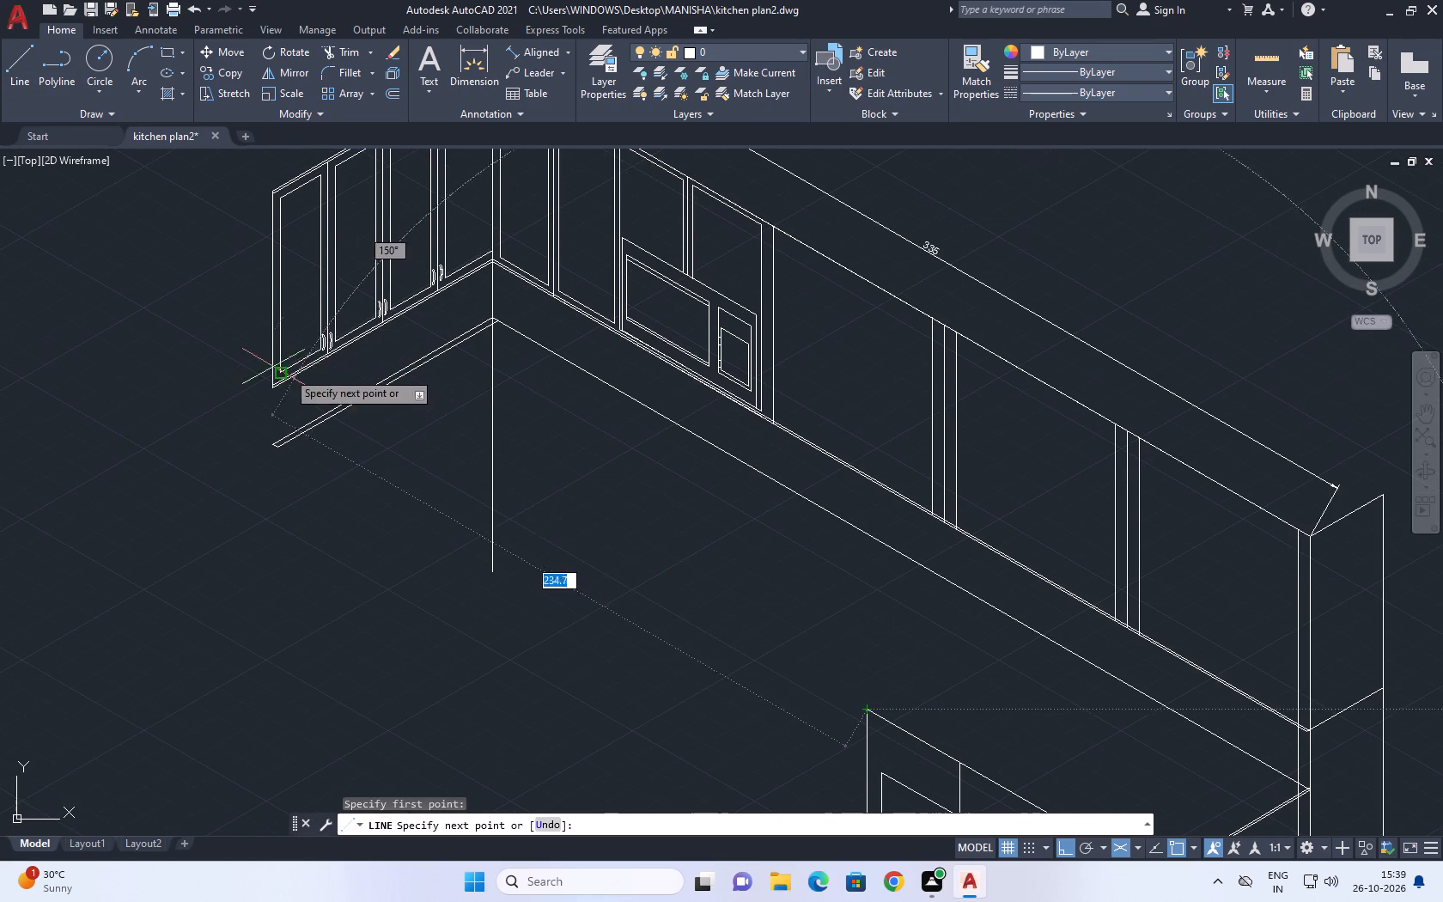
scroll(344, 399, "up", 2)
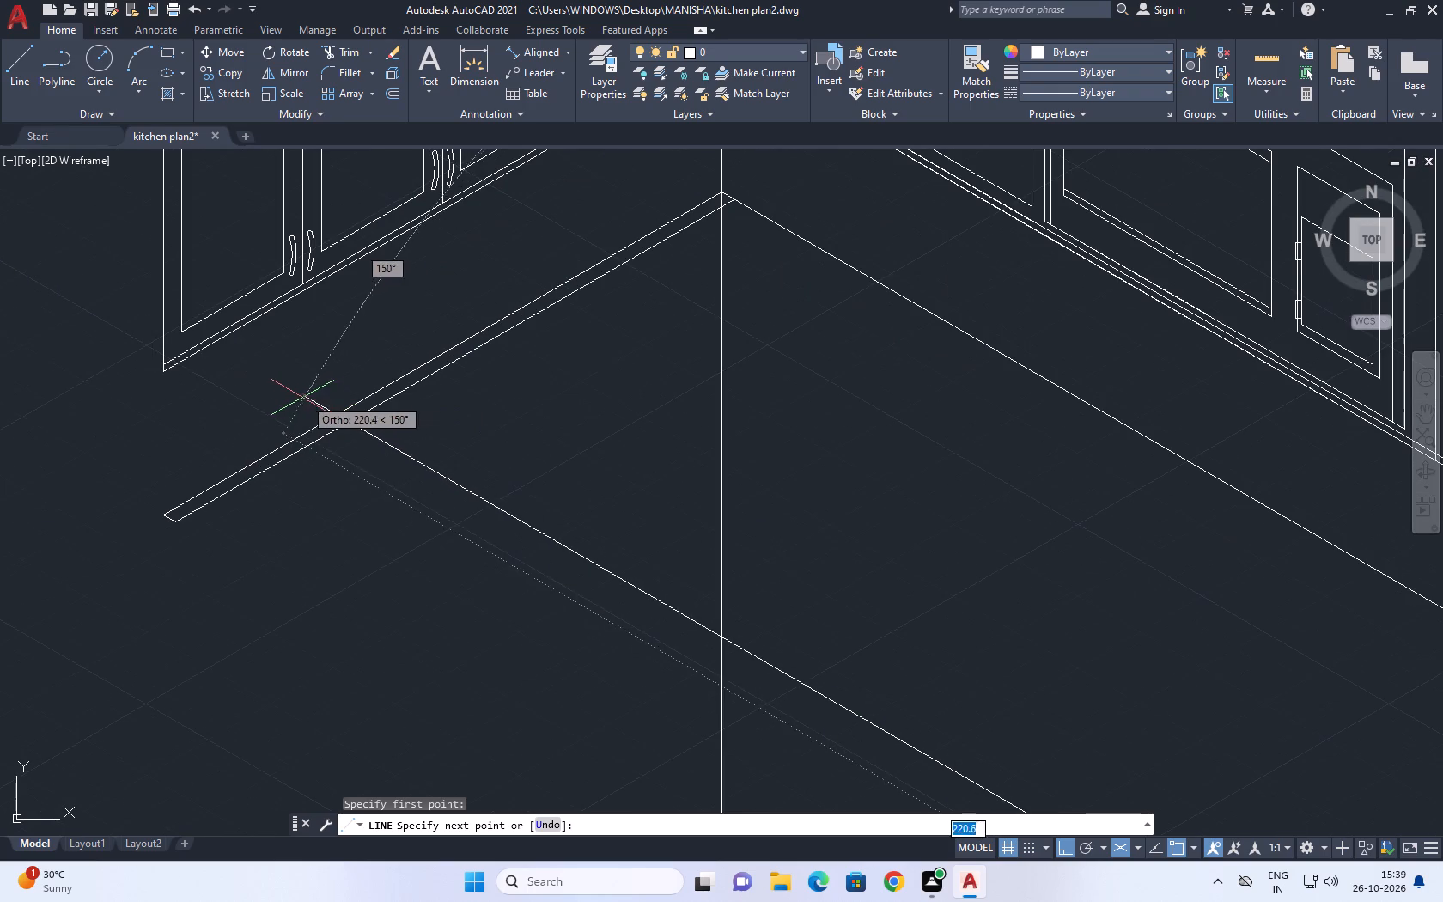
left_click(300, 397)
right_click(321, 381)
left_click_drag(382, 413, 379, 404)
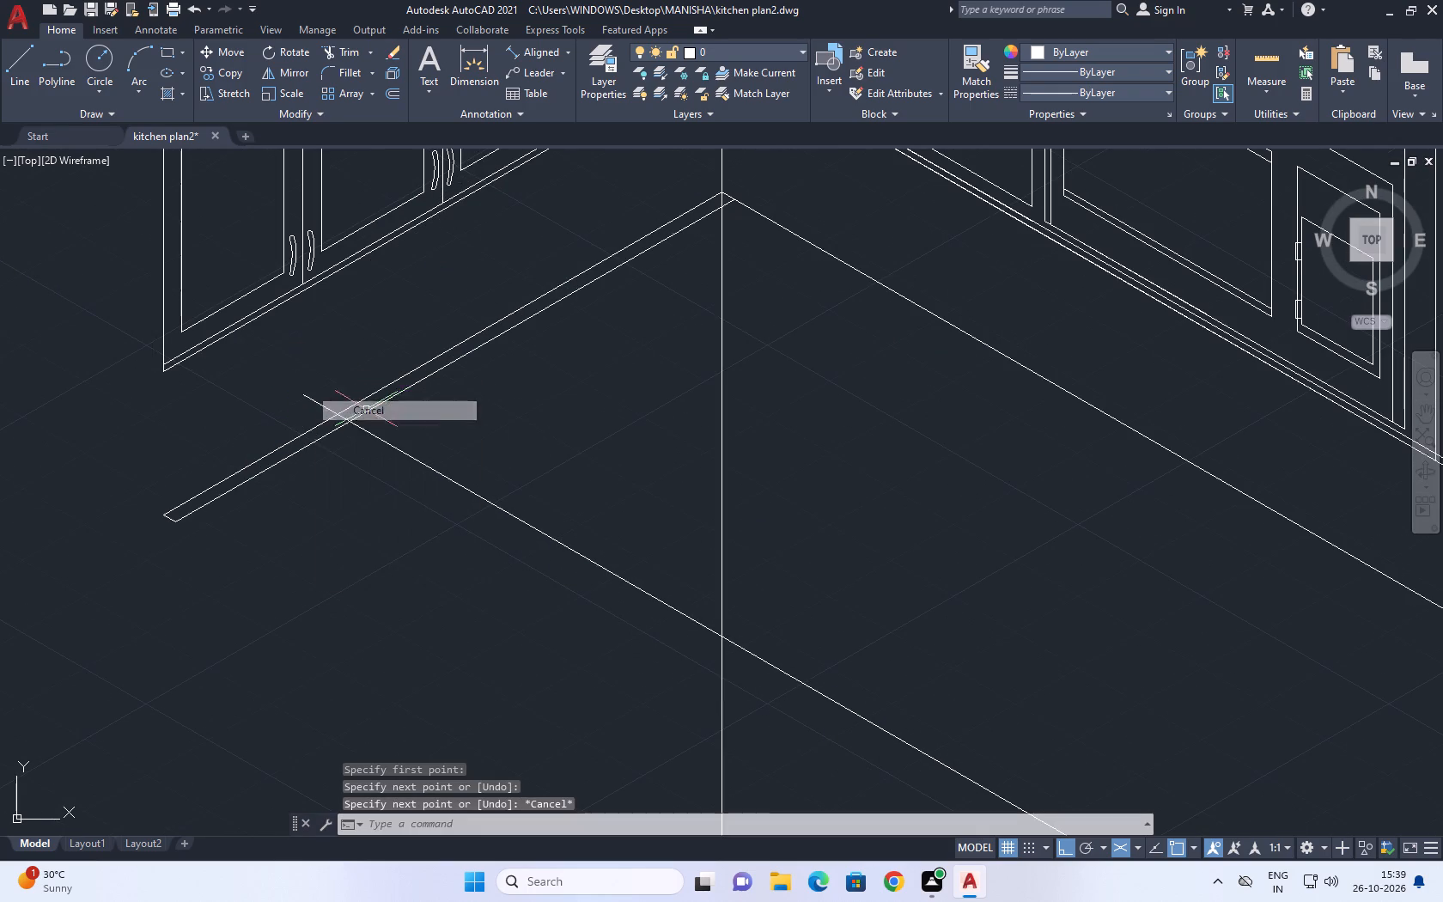
Stretch the far end of the new long line back onto the front edge of the strip below the left-hand upper cabinets.
scroll(332, 423, "up", 2)
left_click(356, 409)
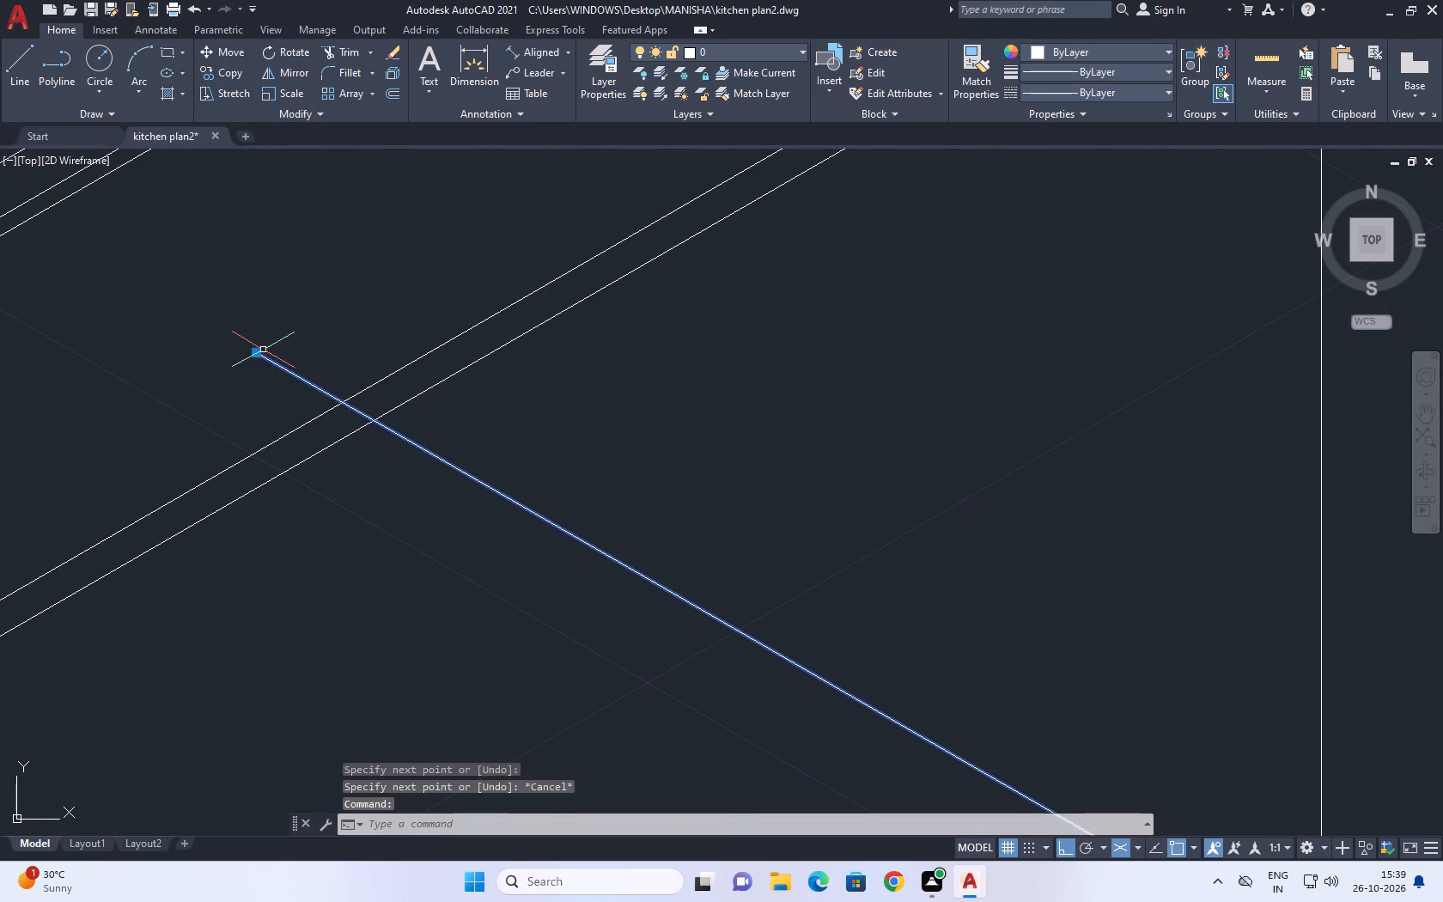
left_click(255, 350)
left_click(376, 422)
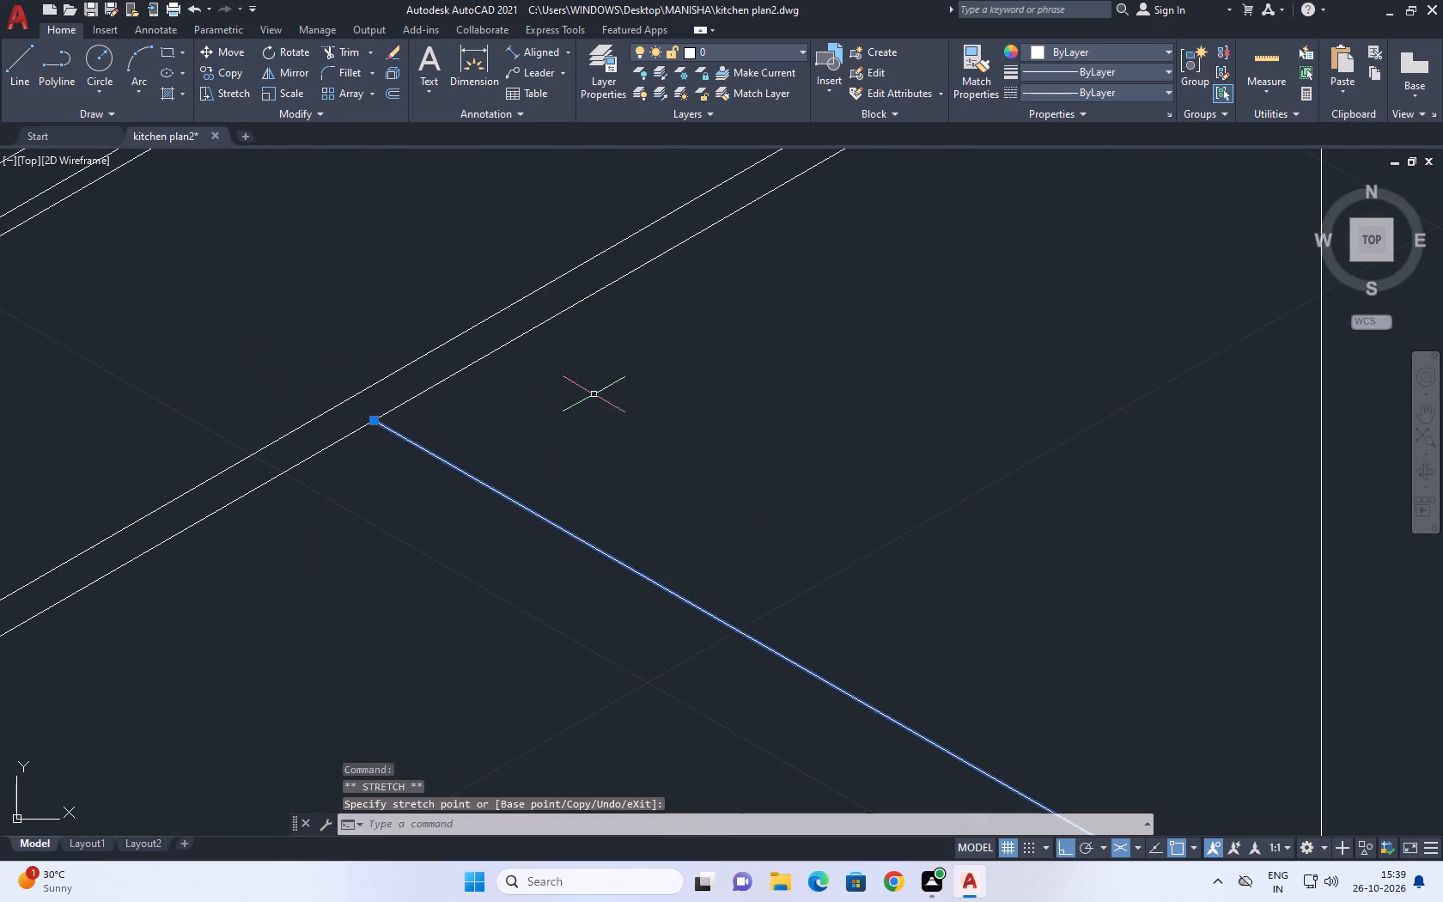
middle_click_drag(601, 430, 499, 489)
scroll(548, 495, "down", 1)
right_click(632, 445)
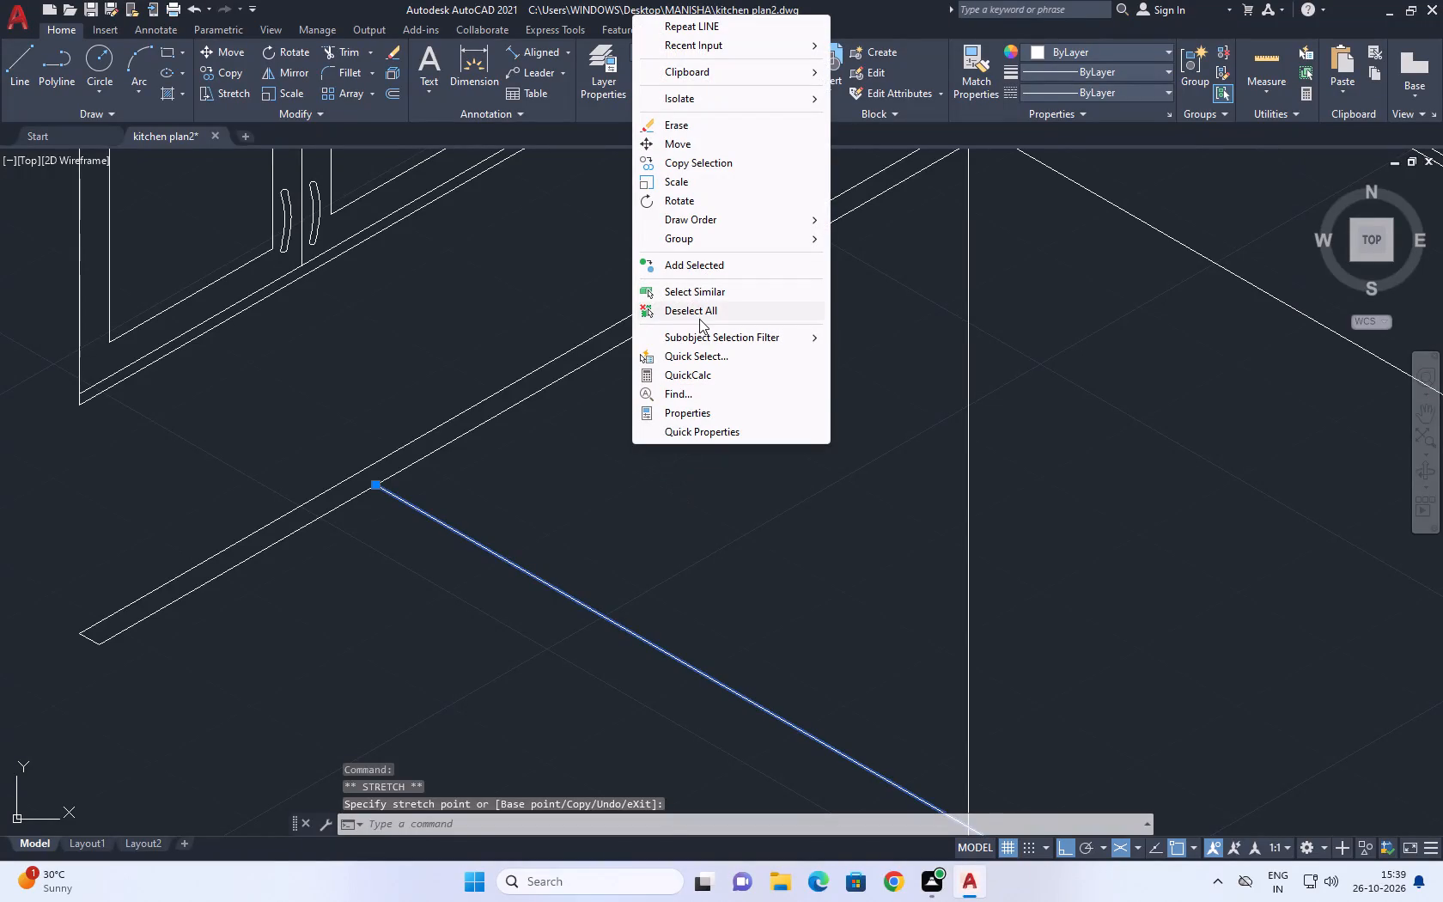
left_click(702, 318)
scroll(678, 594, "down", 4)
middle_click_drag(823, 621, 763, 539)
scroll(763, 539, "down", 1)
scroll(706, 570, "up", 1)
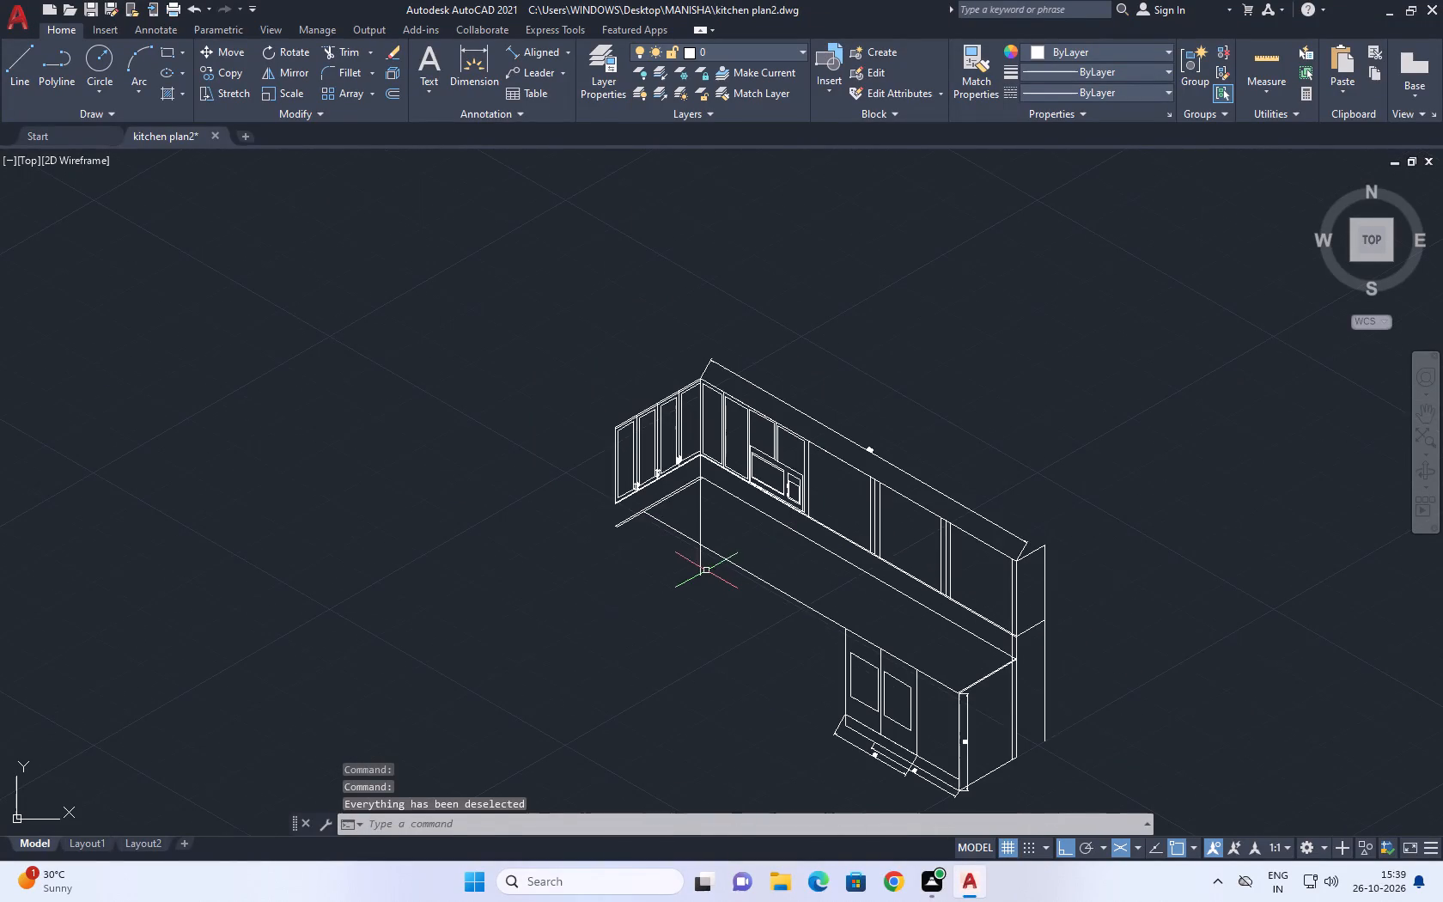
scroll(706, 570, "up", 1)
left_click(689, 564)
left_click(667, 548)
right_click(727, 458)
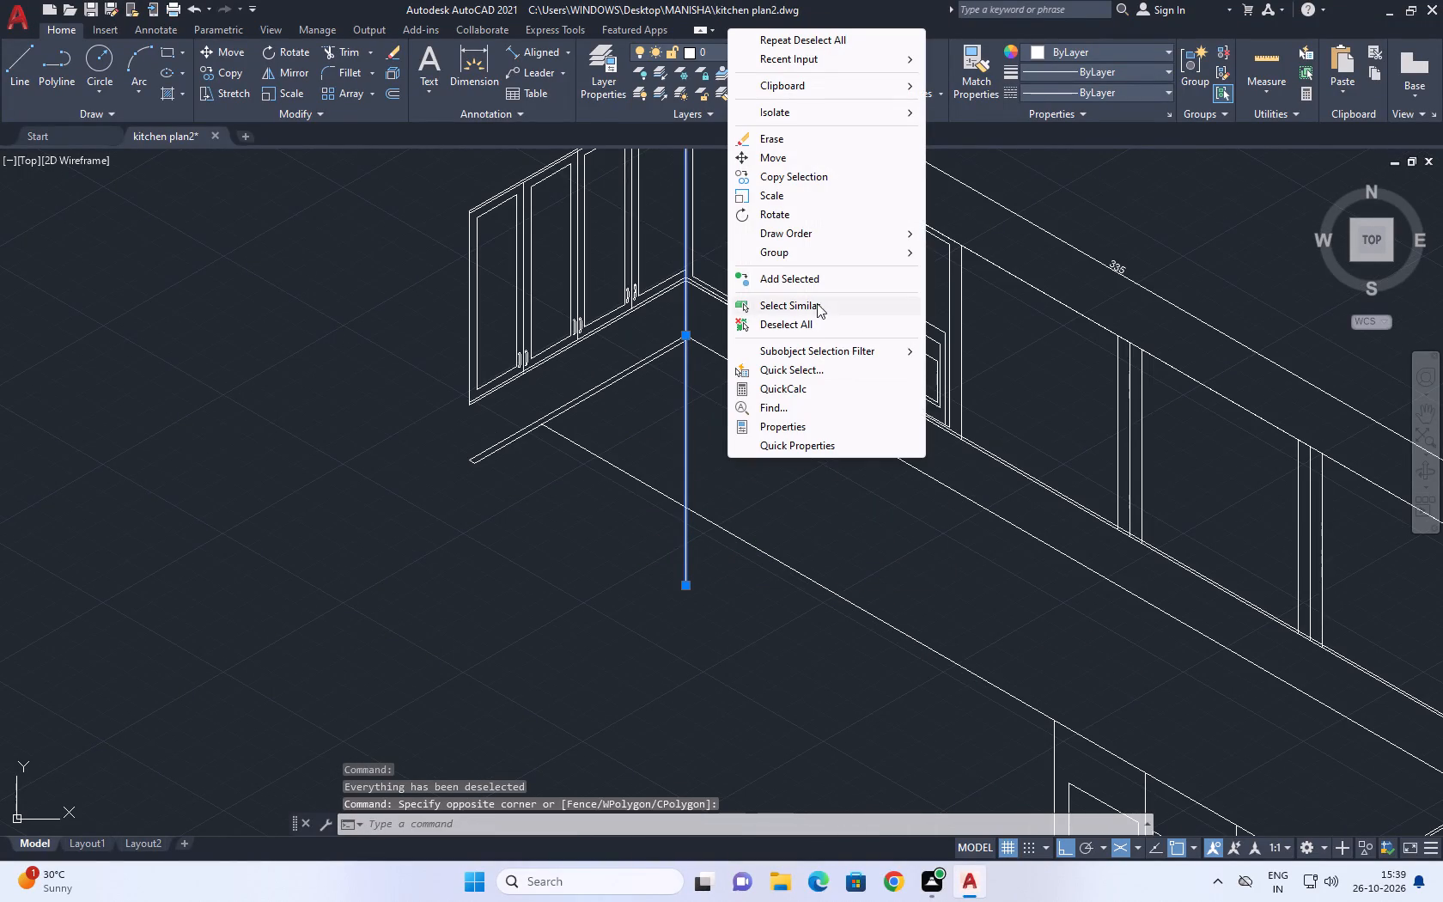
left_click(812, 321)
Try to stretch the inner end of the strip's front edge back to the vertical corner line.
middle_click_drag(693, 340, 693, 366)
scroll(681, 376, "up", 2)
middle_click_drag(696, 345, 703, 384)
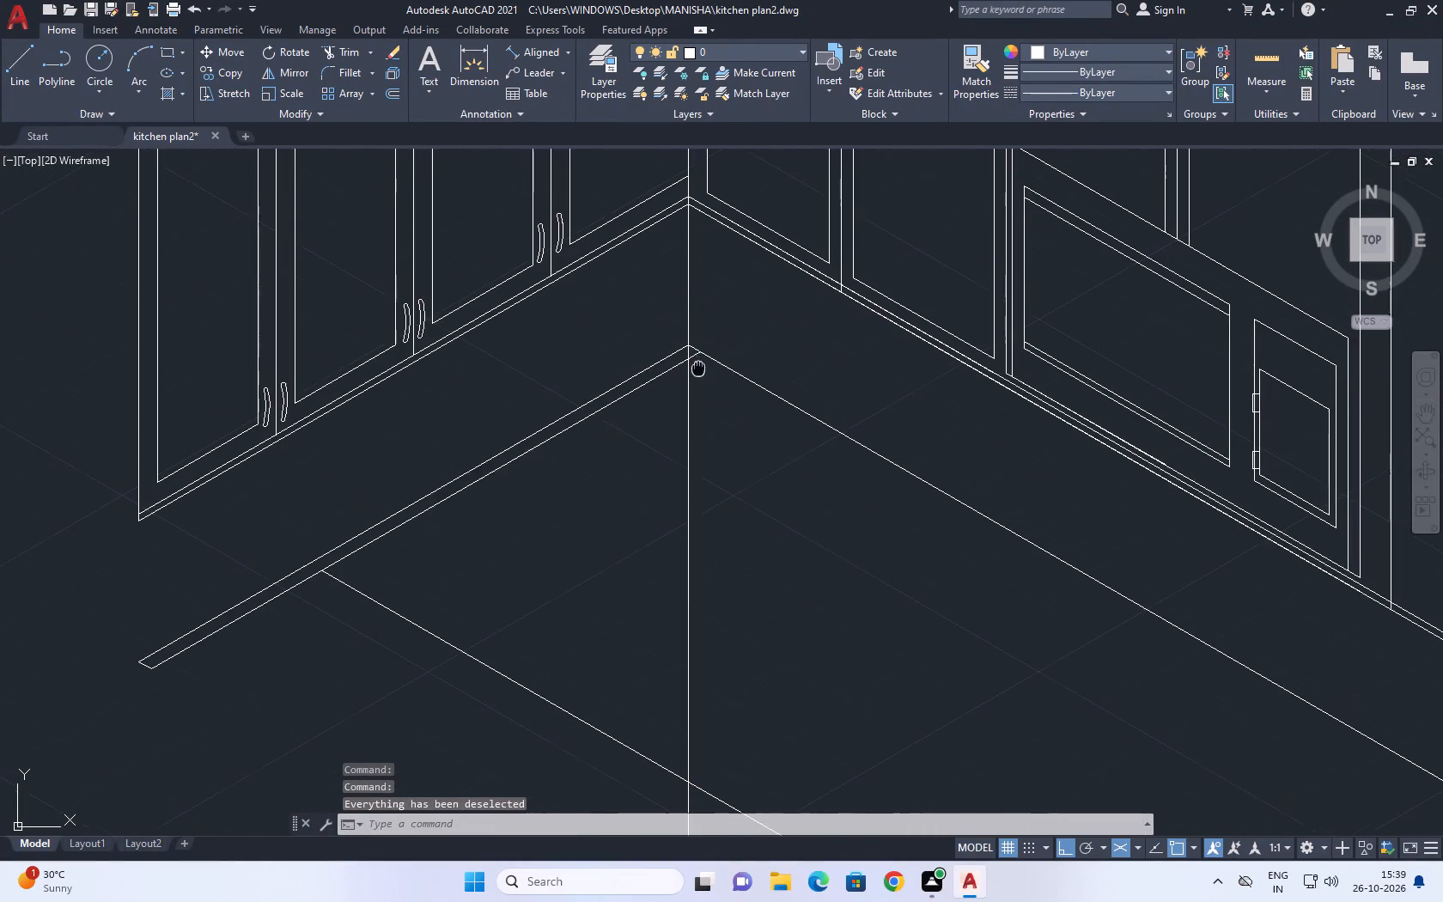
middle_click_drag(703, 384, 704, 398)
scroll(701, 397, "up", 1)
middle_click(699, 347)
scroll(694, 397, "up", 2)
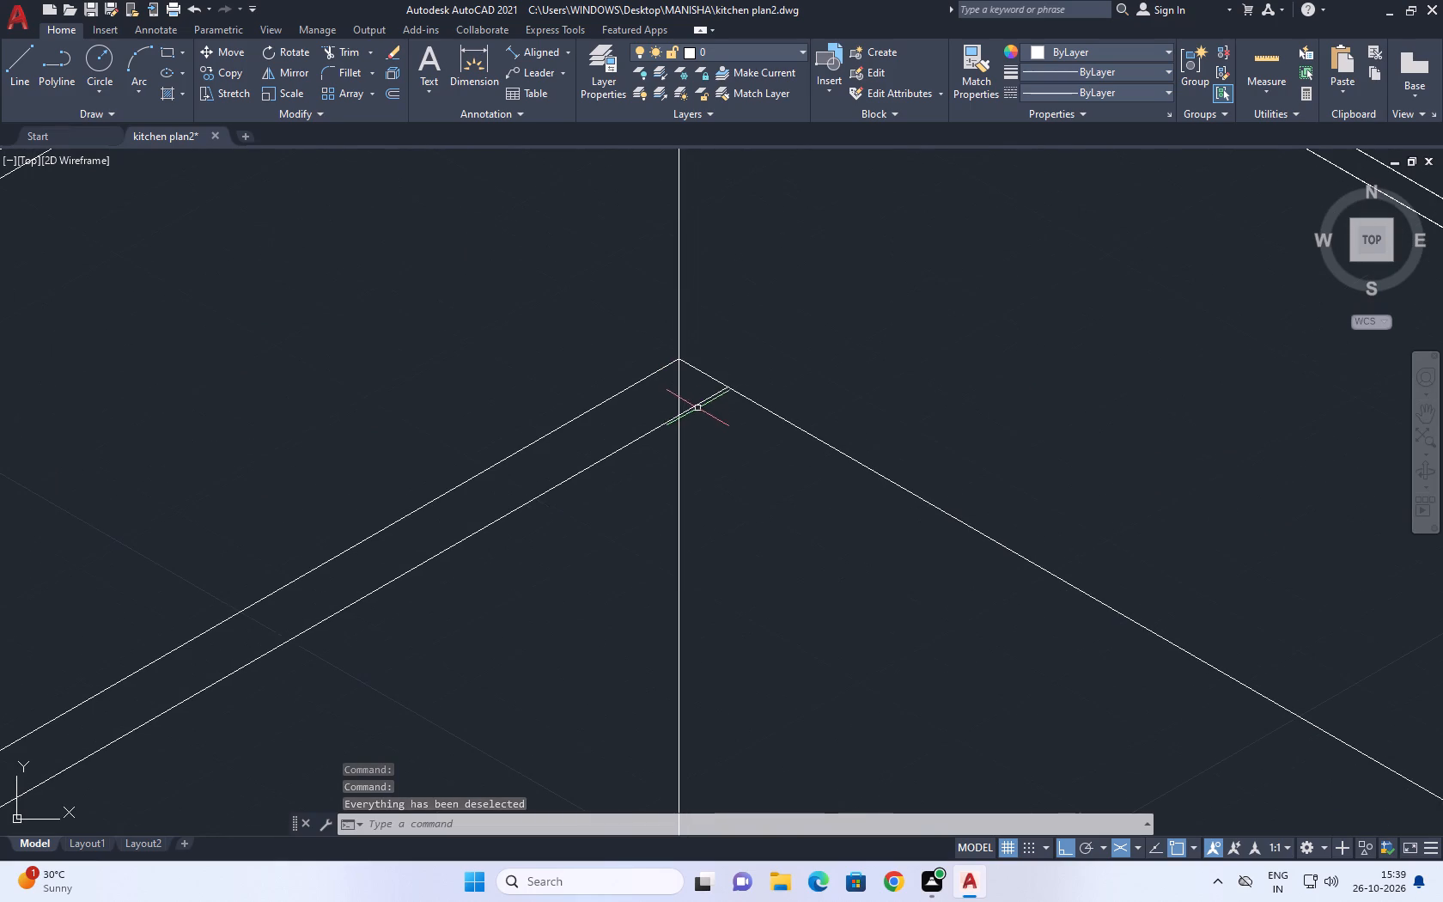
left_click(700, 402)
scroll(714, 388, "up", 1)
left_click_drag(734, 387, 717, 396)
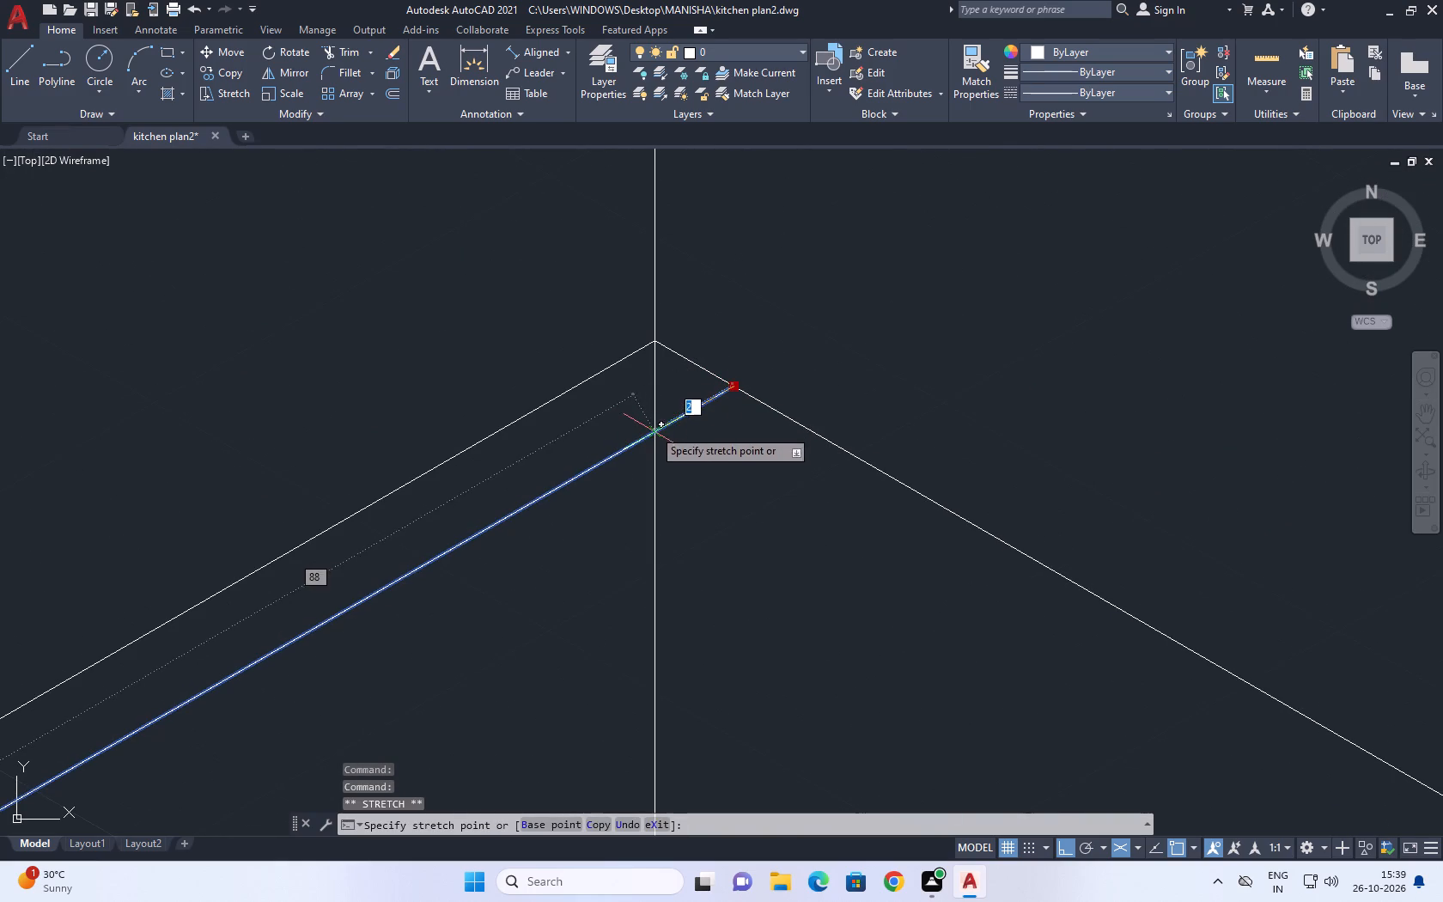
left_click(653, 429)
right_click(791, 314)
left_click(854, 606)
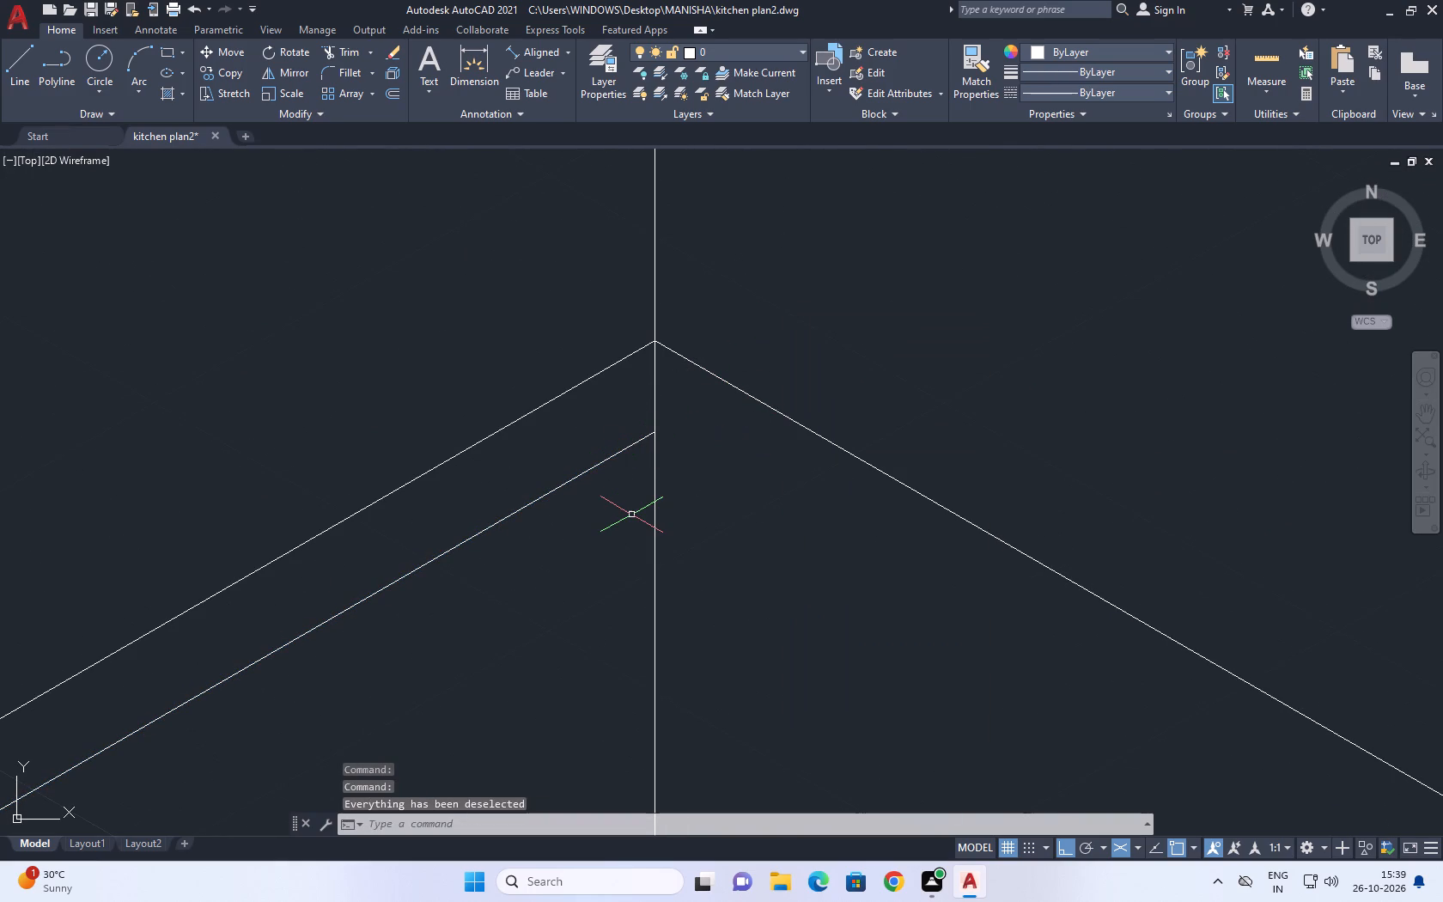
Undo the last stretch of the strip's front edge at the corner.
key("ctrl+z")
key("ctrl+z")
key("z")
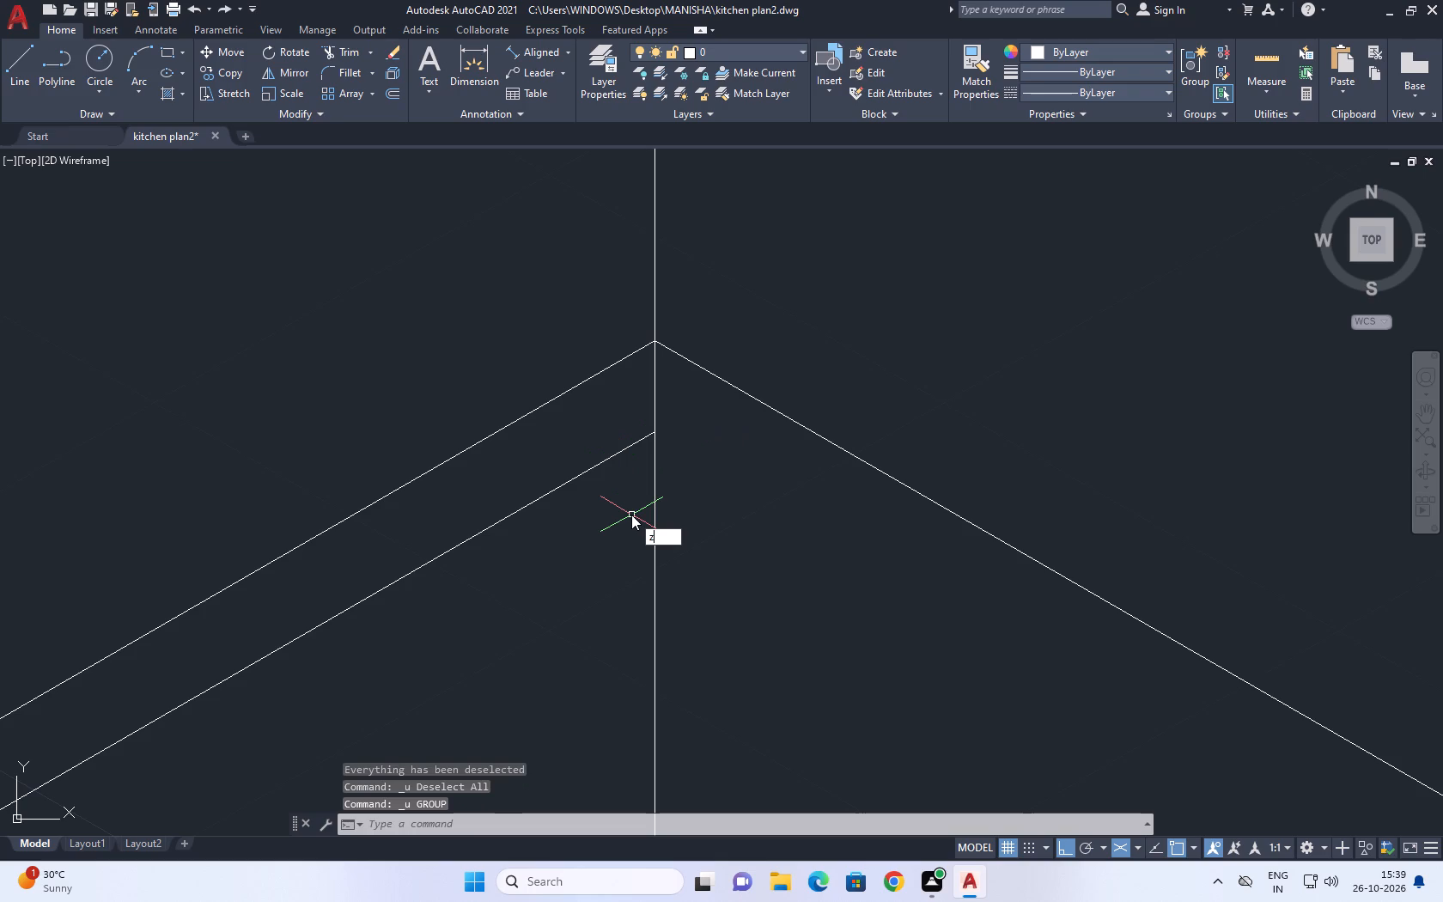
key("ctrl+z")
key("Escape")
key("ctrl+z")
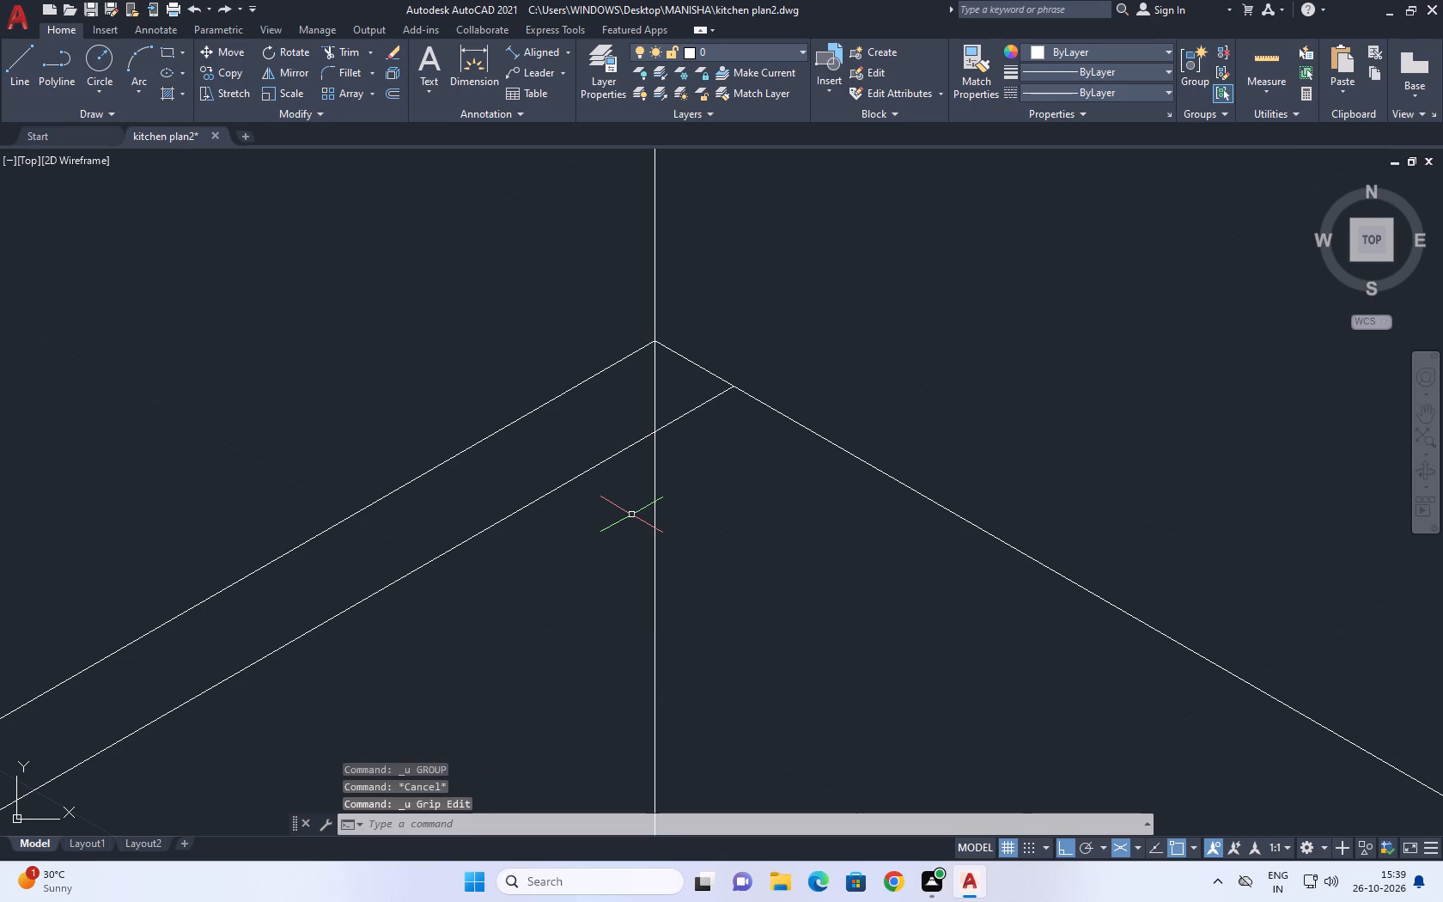
Examine the lower cabinets and how the counter lines meet them along the long run.
scroll(694, 464, "down", 6)
middle_click_drag(749, 411, 700, 341)
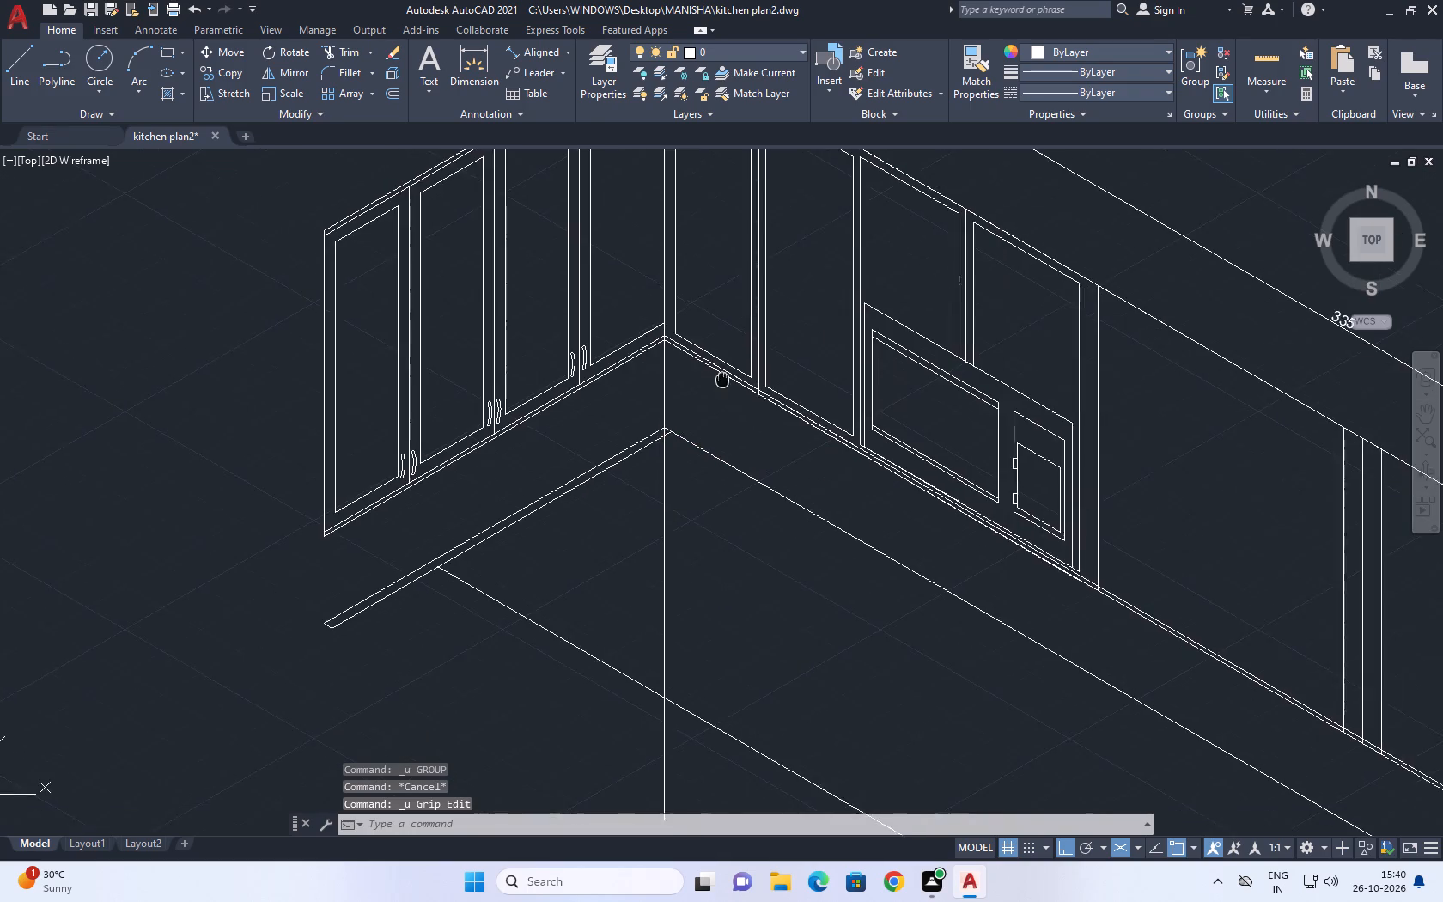
middle_click_drag(700, 341, 688, 326)
scroll(594, 448, "down", 2)
middle_click_drag(648, 428, 577, 294)
middle_click(682, 469)
middle_click_drag(969, 570, 920, 533)
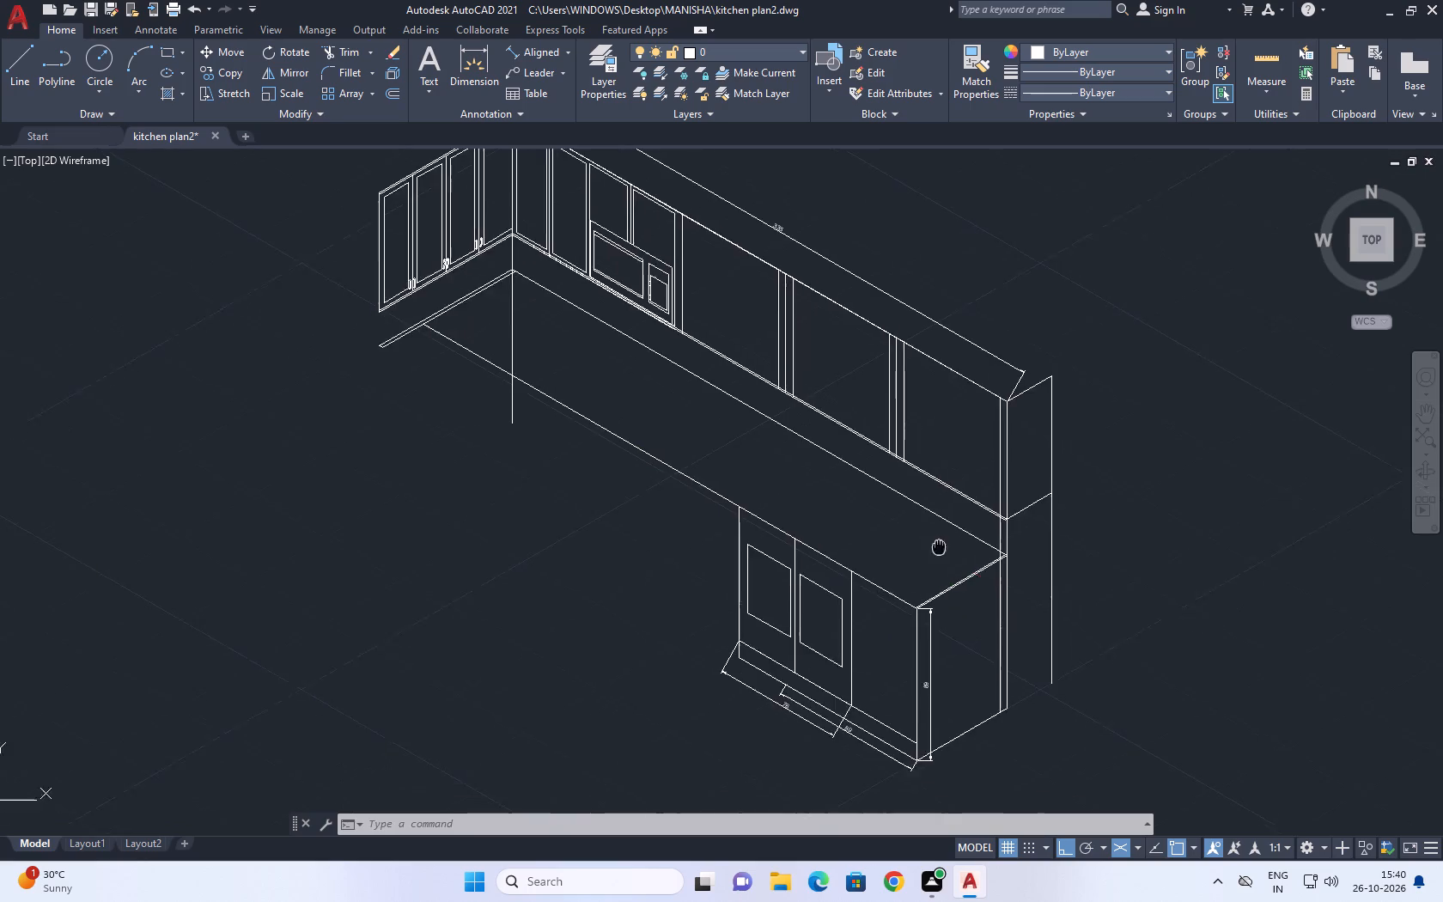
middle_click_drag(920, 533, 795, 450)
scroll(792, 610, "up", 3)
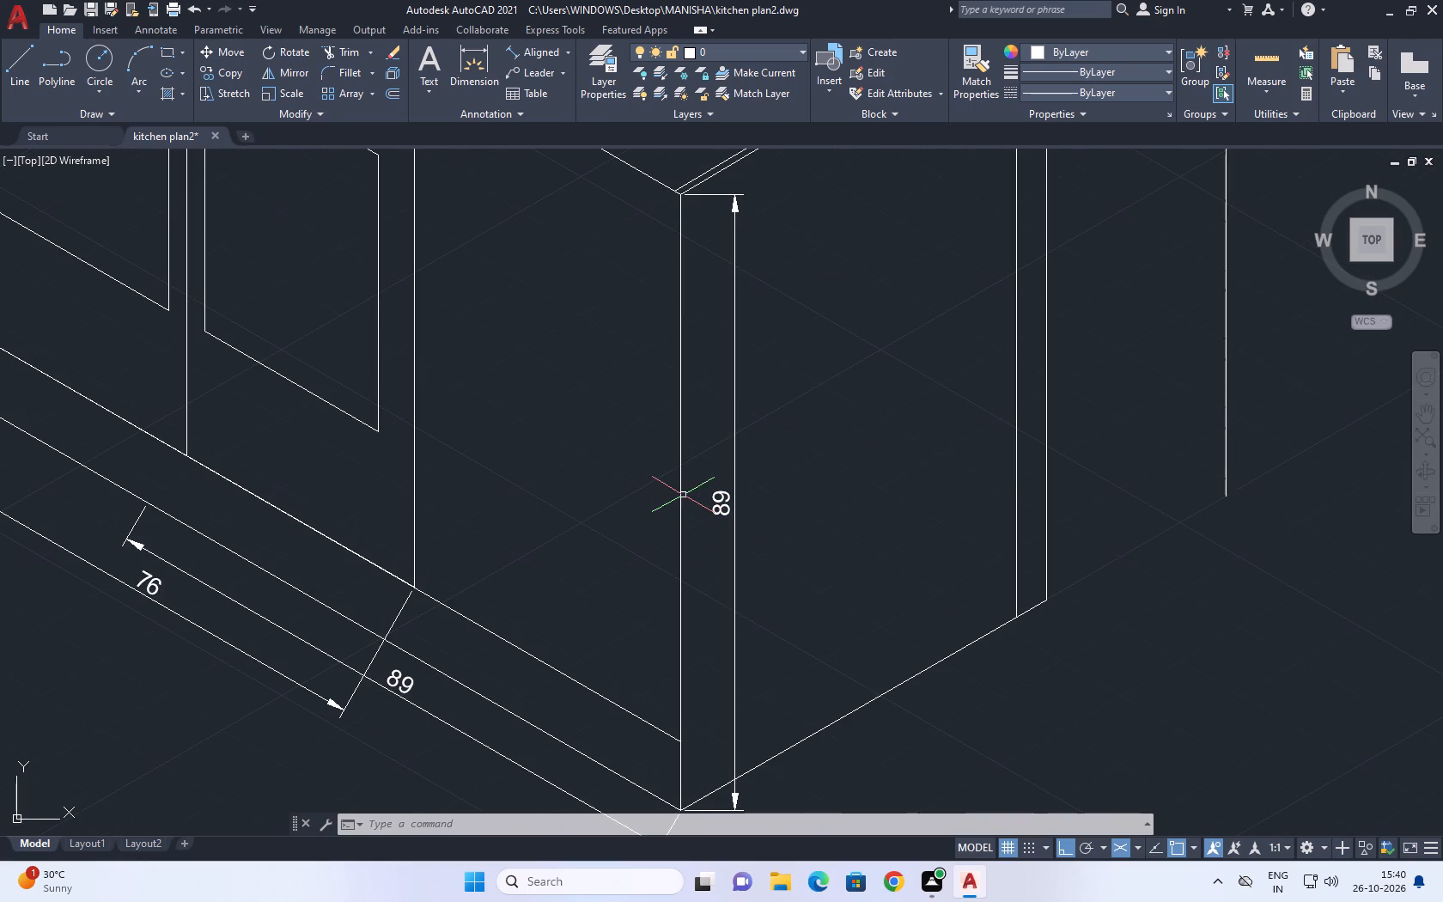
middle_click_drag(641, 357, 820, 498)
scroll(820, 479, "down", 1)
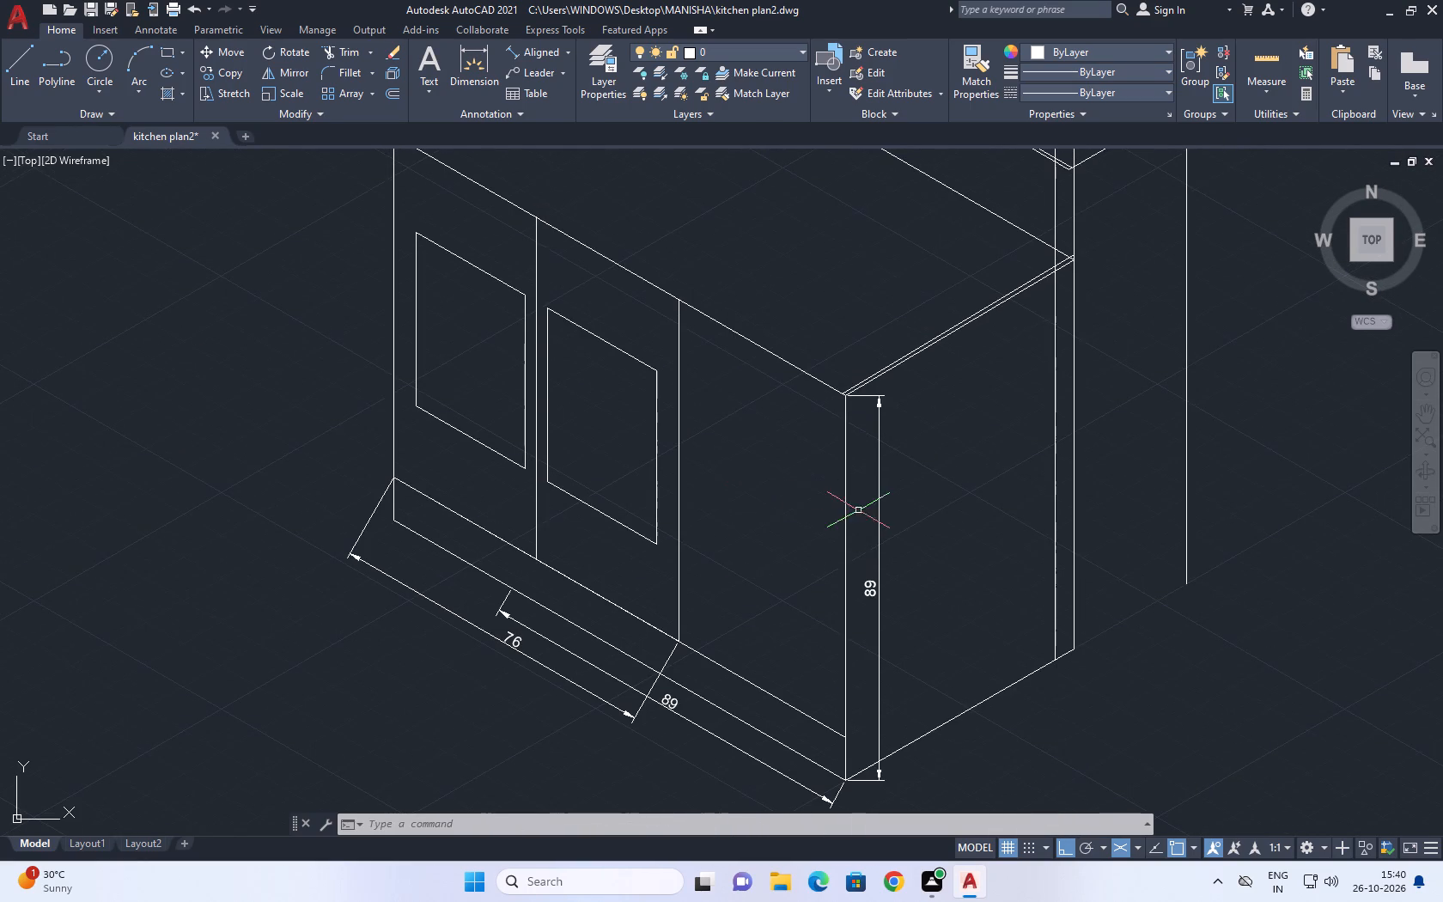
middle_click_drag(862, 510, 832, 558)
scroll(810, 491, "down", 2)
middle_click_drag(790, 406, 797, 449)
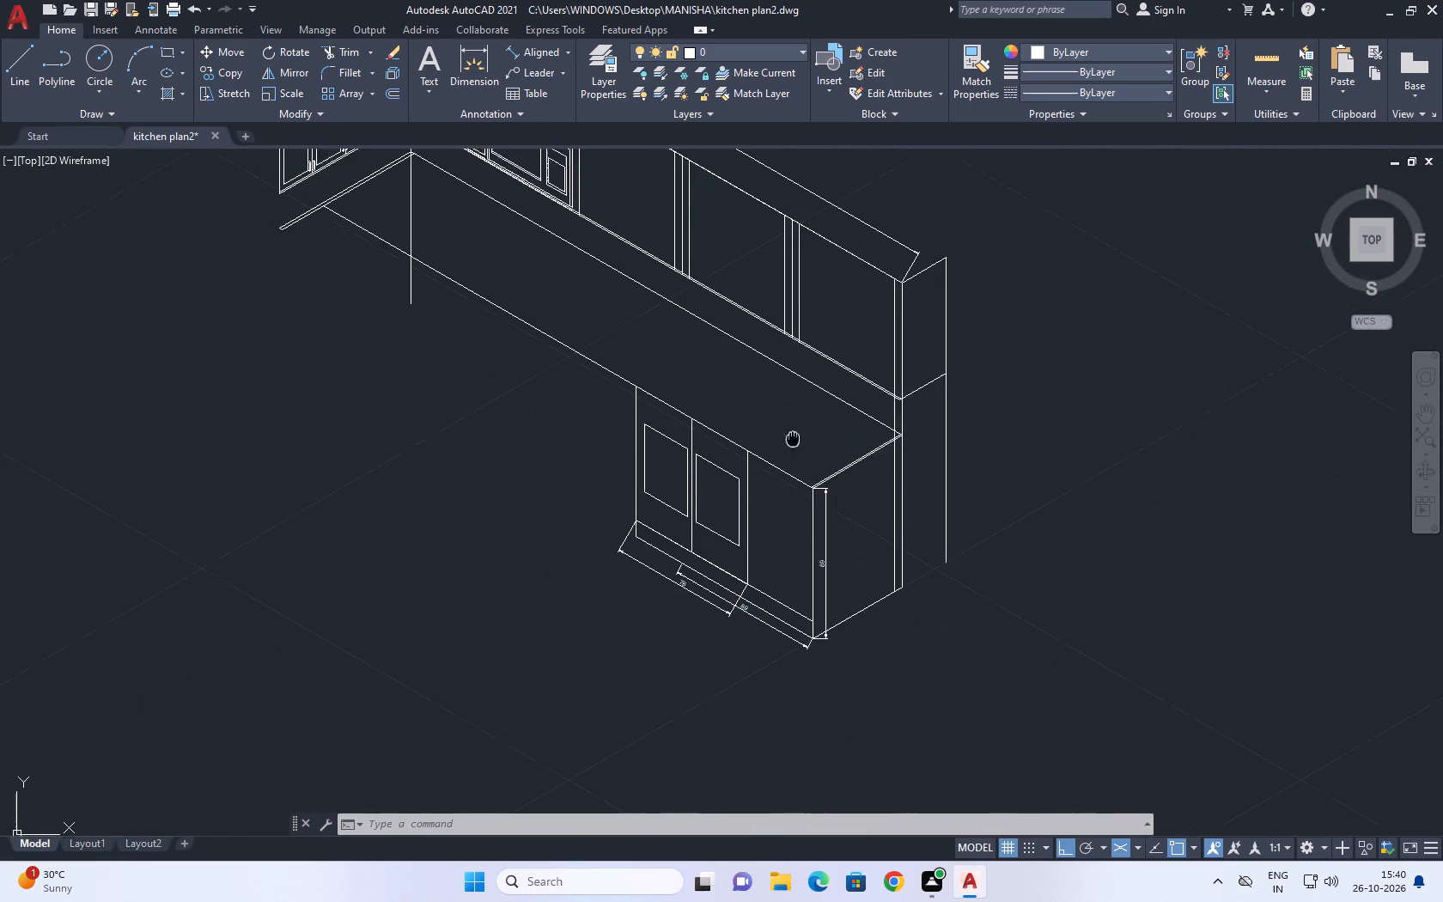
middle_click_drag(797, 449, 817, 511)
middle_click_drag(740, 364, 760, 415)
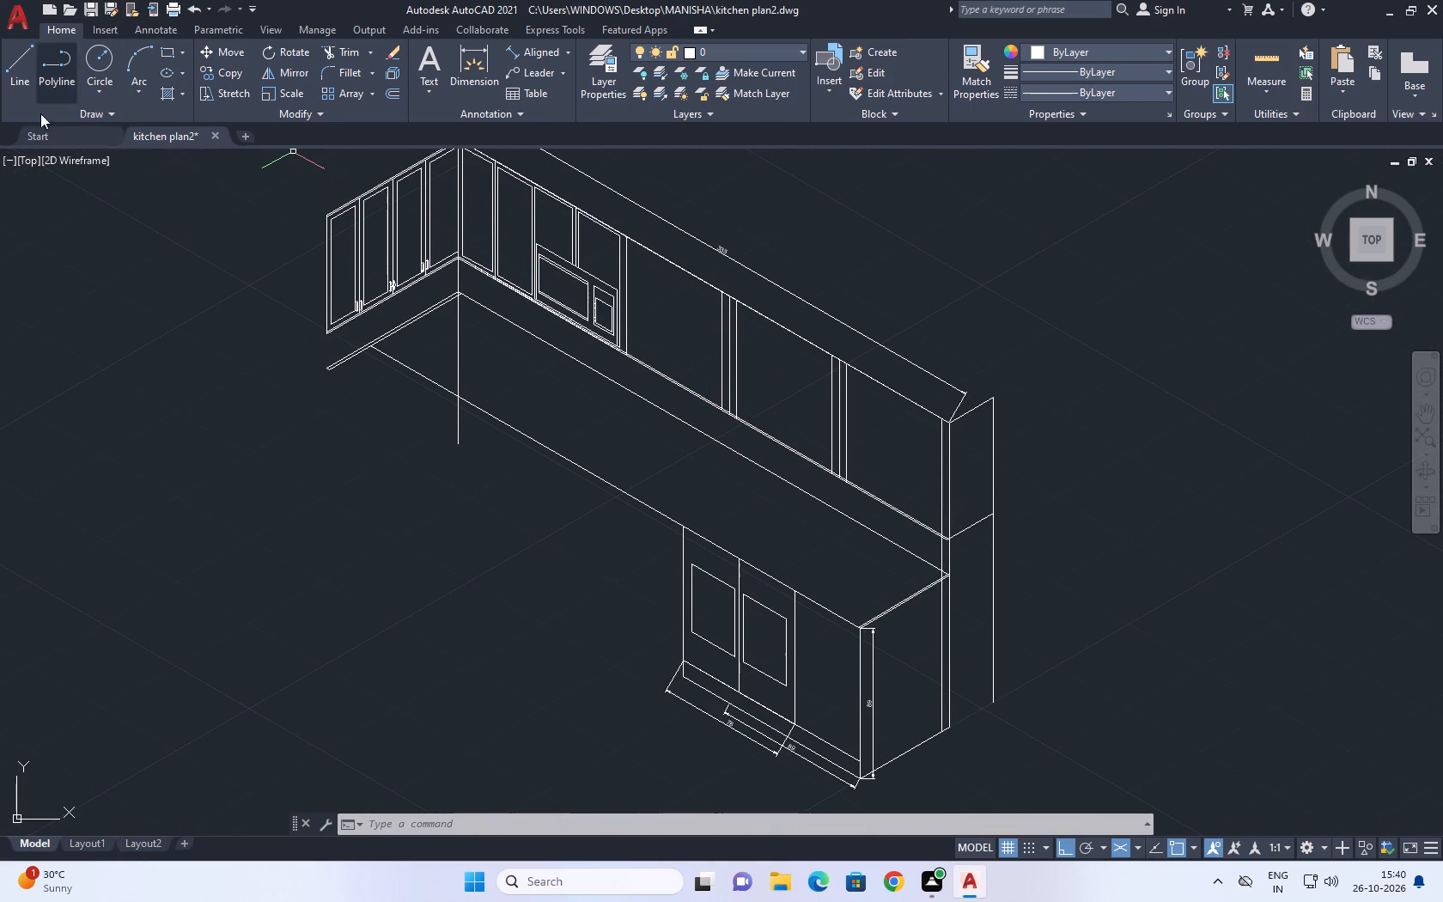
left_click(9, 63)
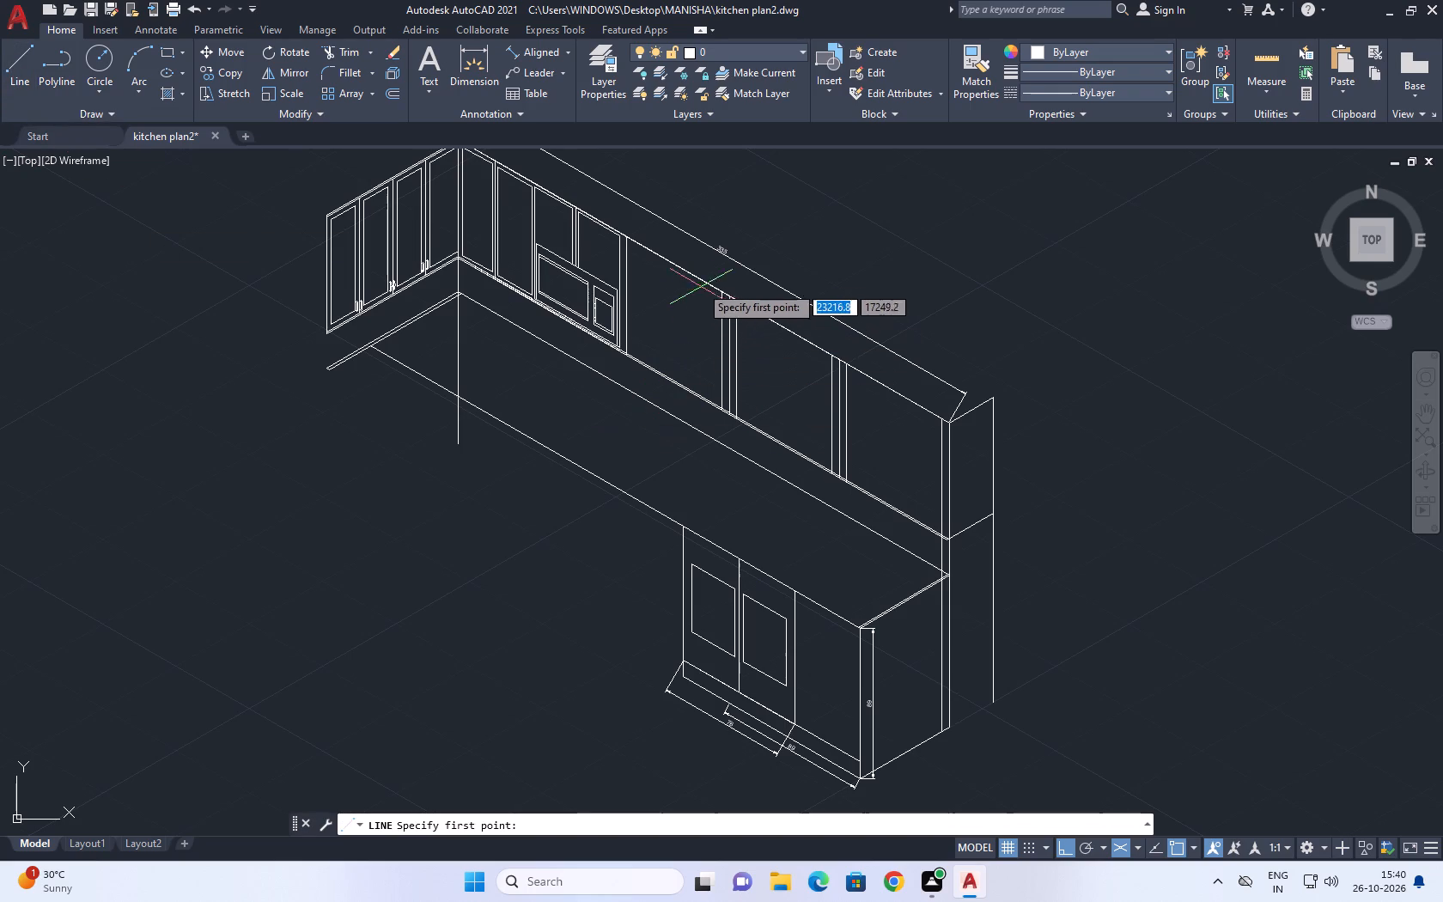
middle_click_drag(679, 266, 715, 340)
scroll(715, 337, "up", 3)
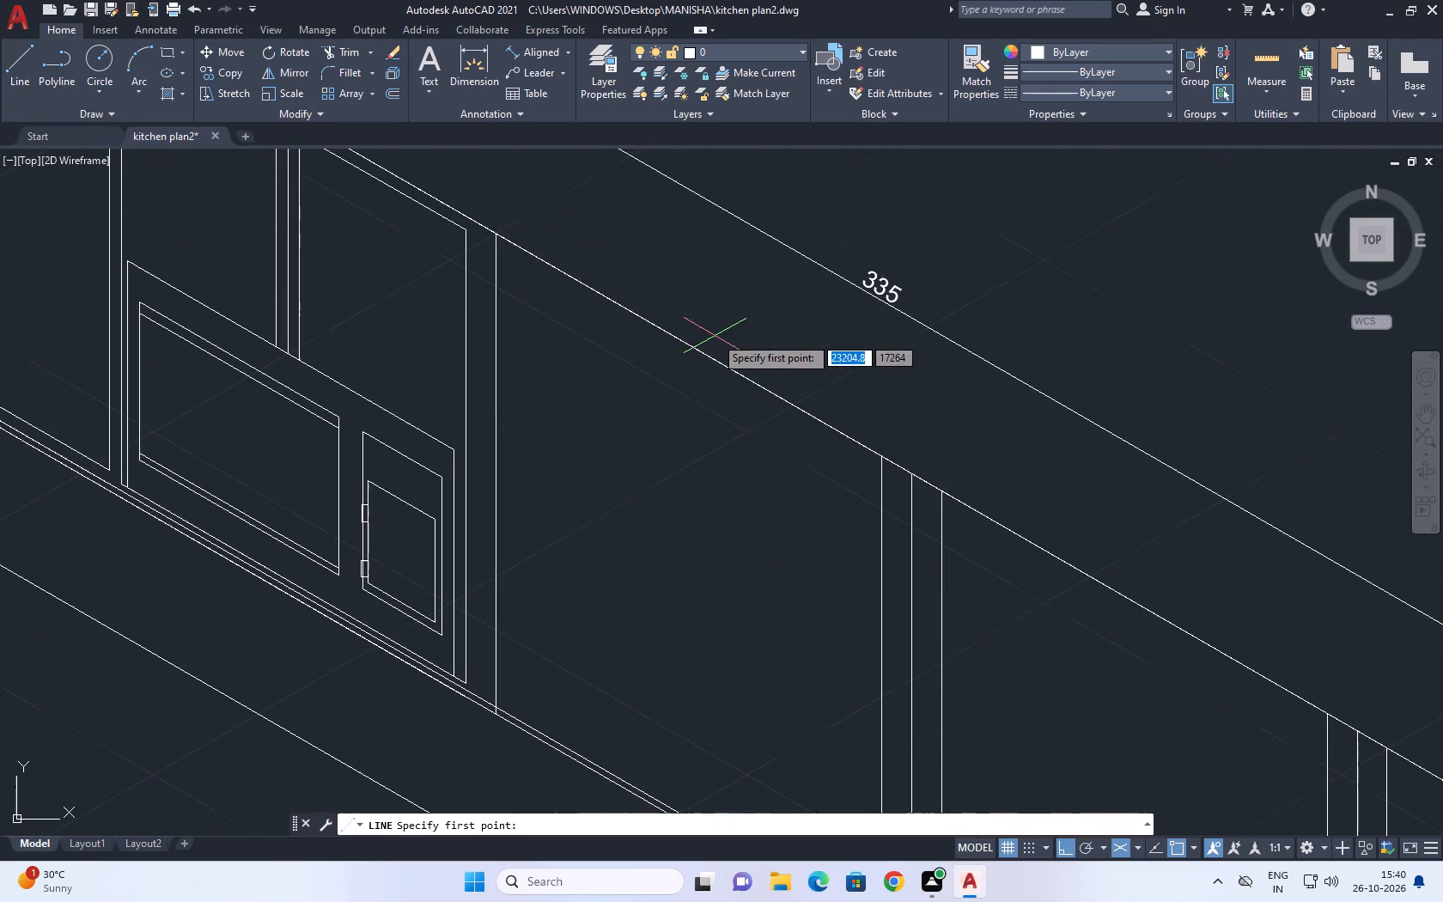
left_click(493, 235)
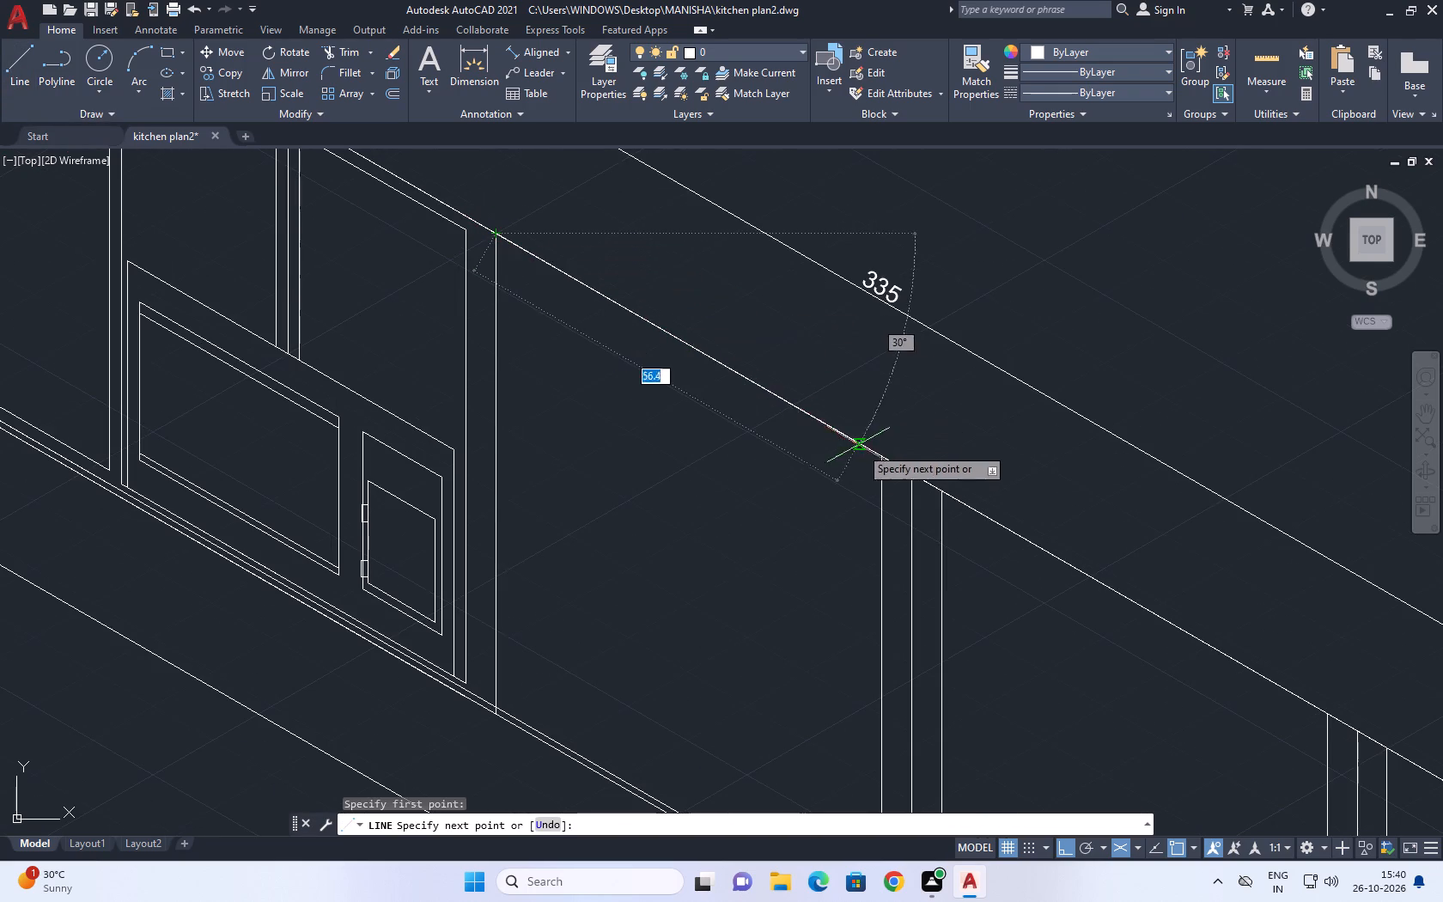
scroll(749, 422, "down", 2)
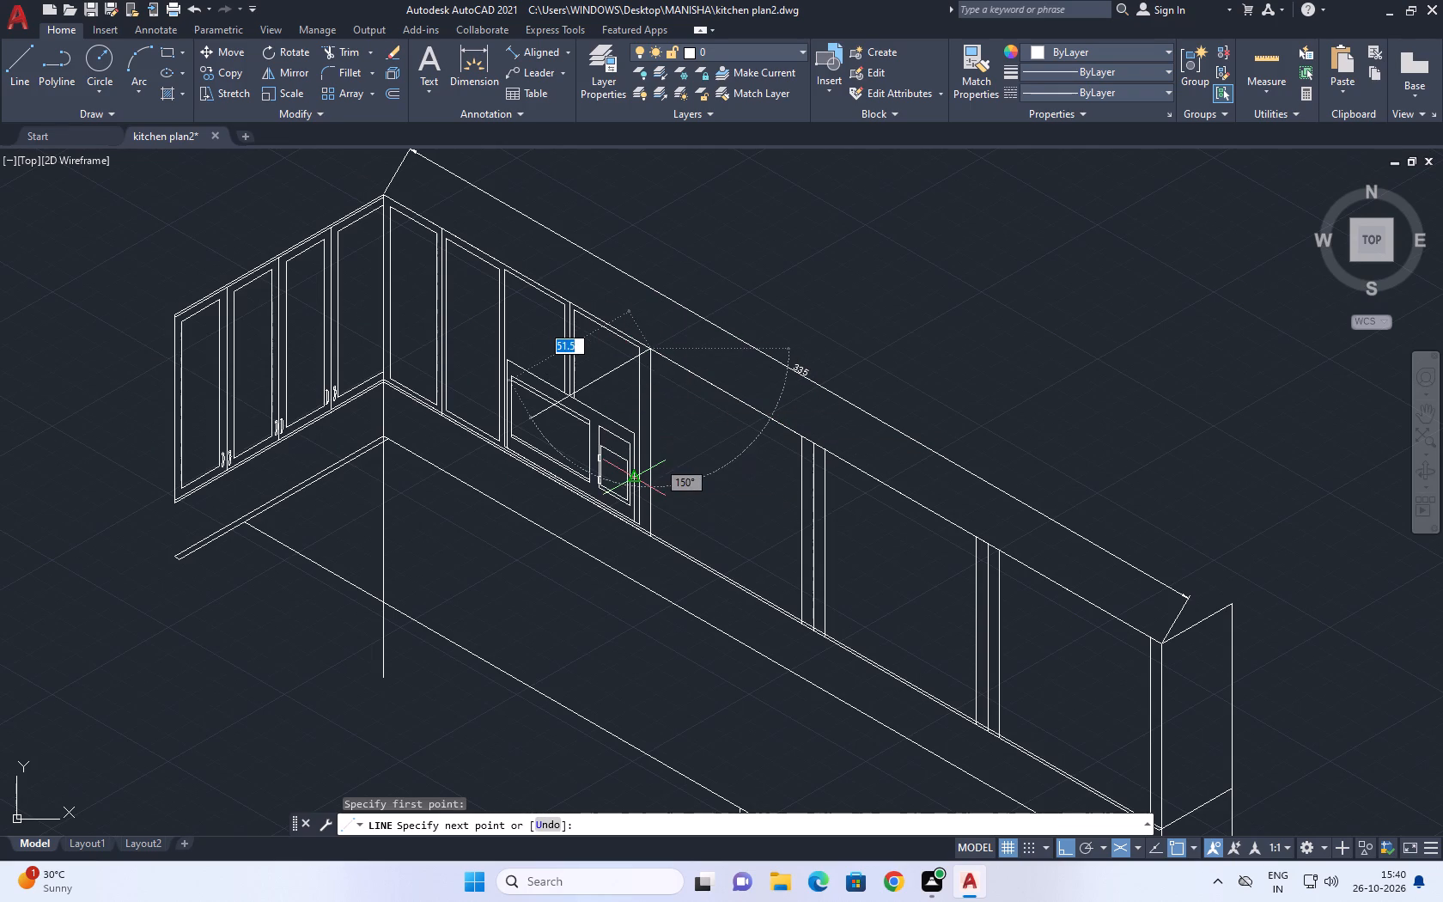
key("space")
Copy the top edge line of the undetailed upper-cabinet bays on the long run 3 units straight down.
middle_click_drag(935, 531, 835, 428)
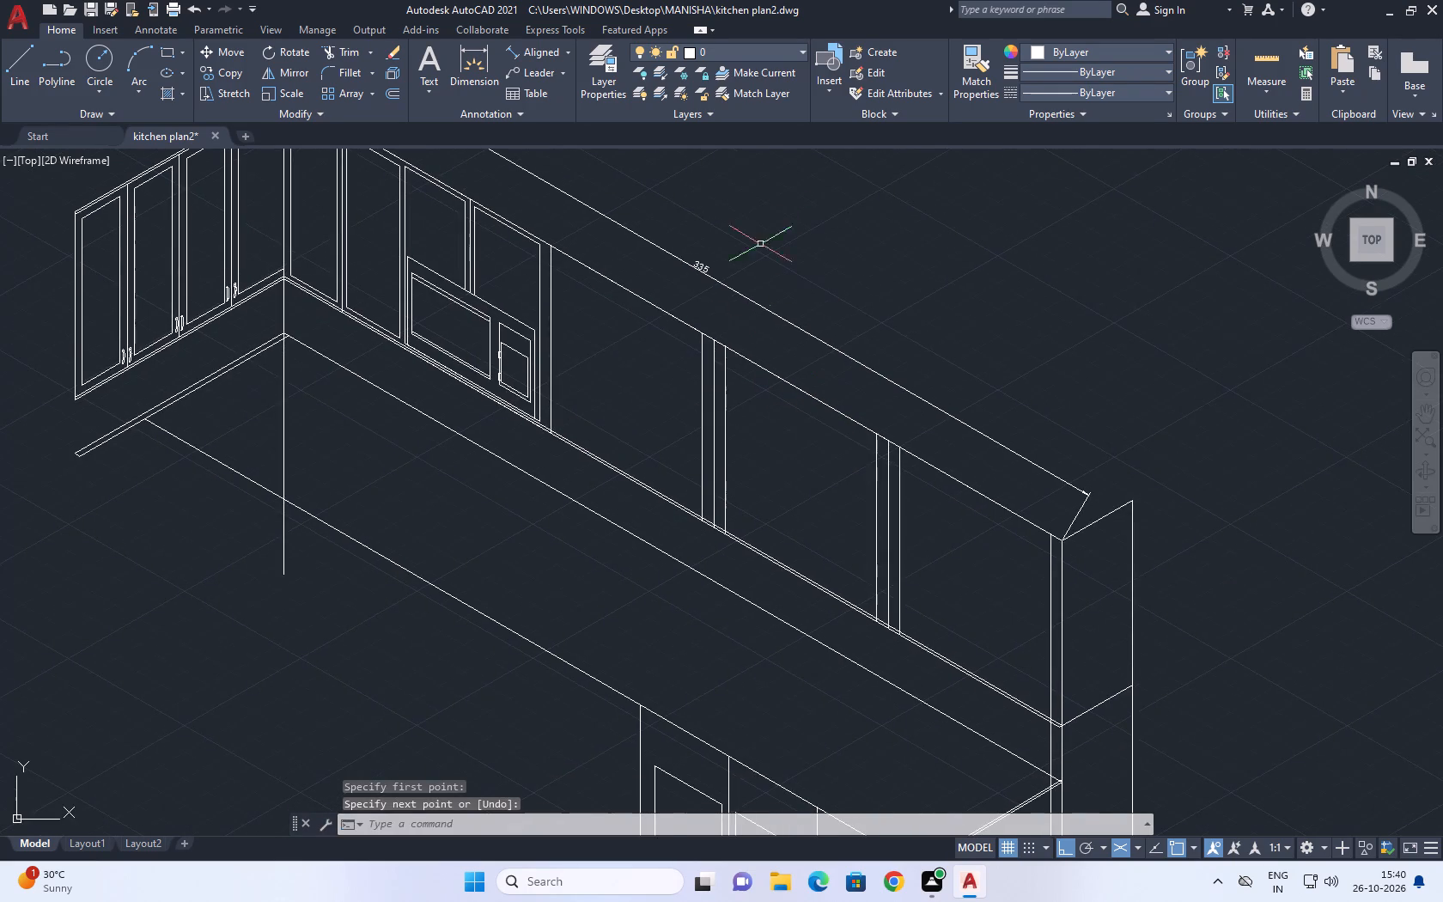
middle_click_drag(491, 348, 543, 463)
middle_click_drag(759, 528, 642, 478)
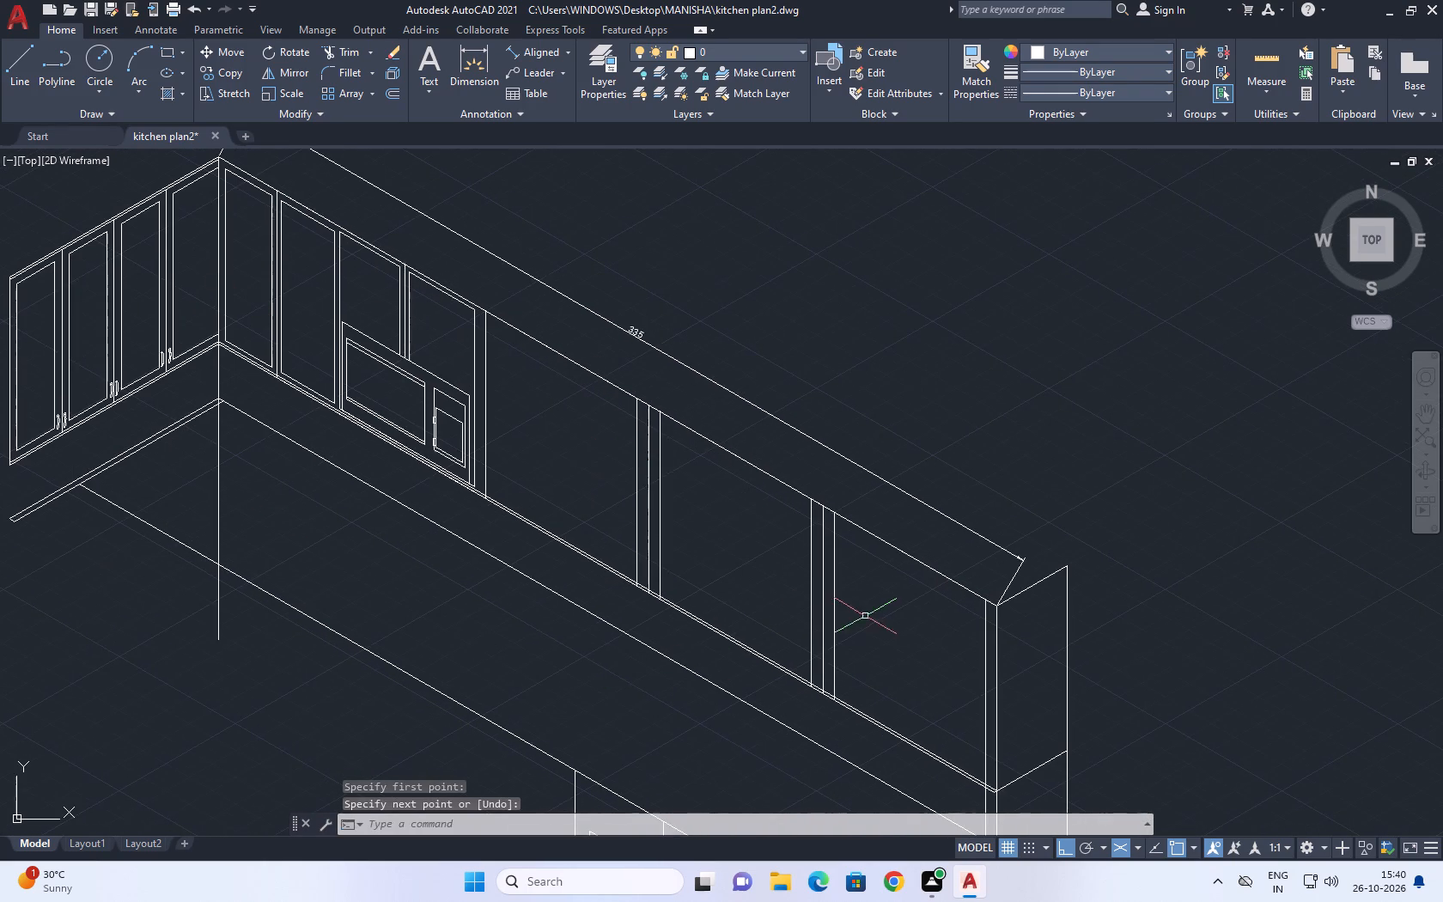
left_click(876, 537)
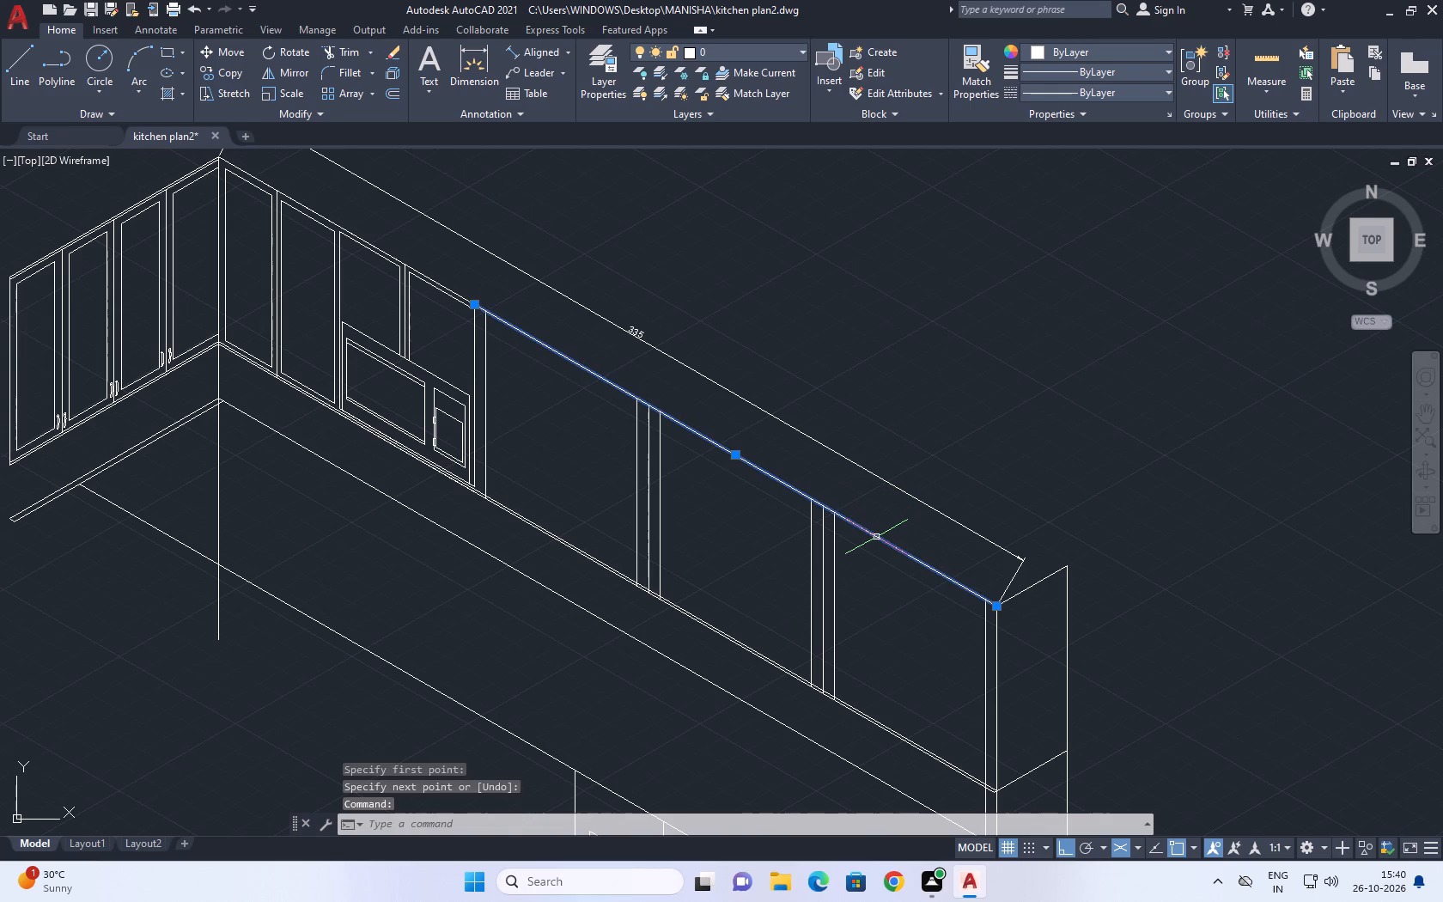
key("c")
type("o")
key("space")
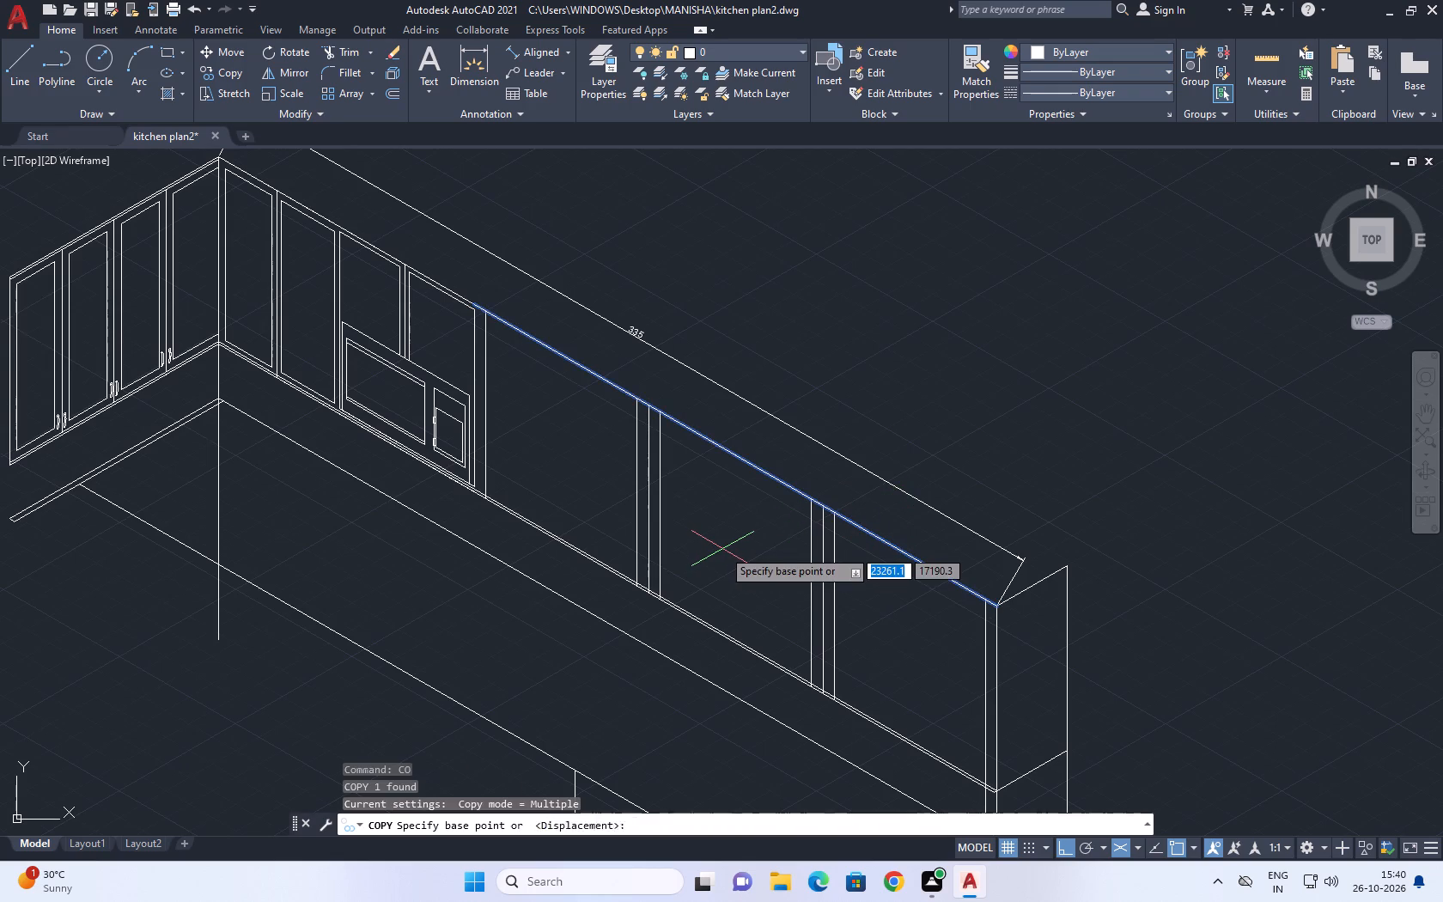
left_click(791, 477)
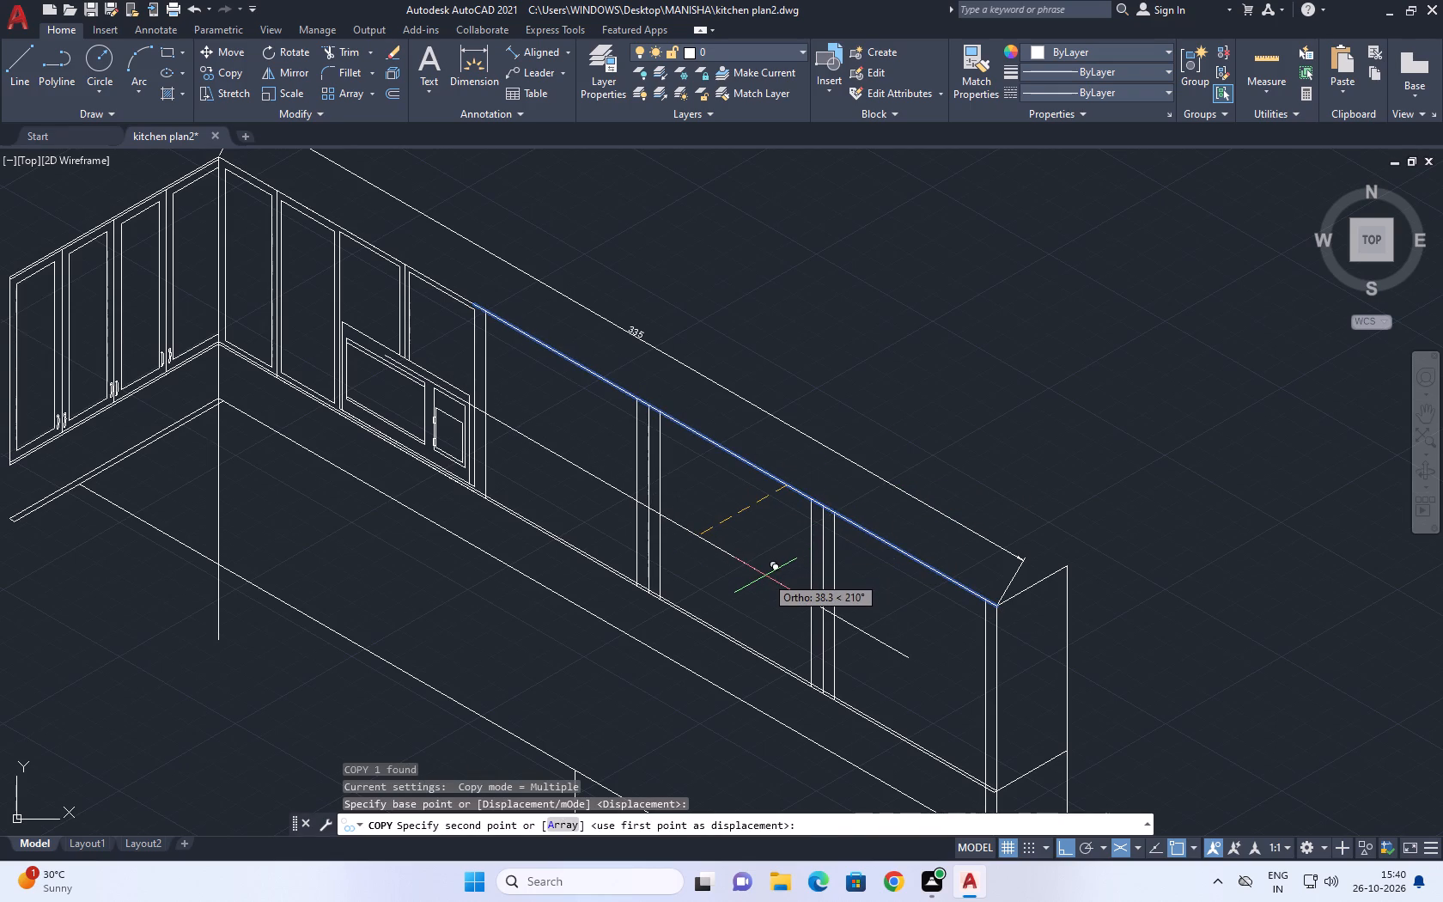
key("F5")
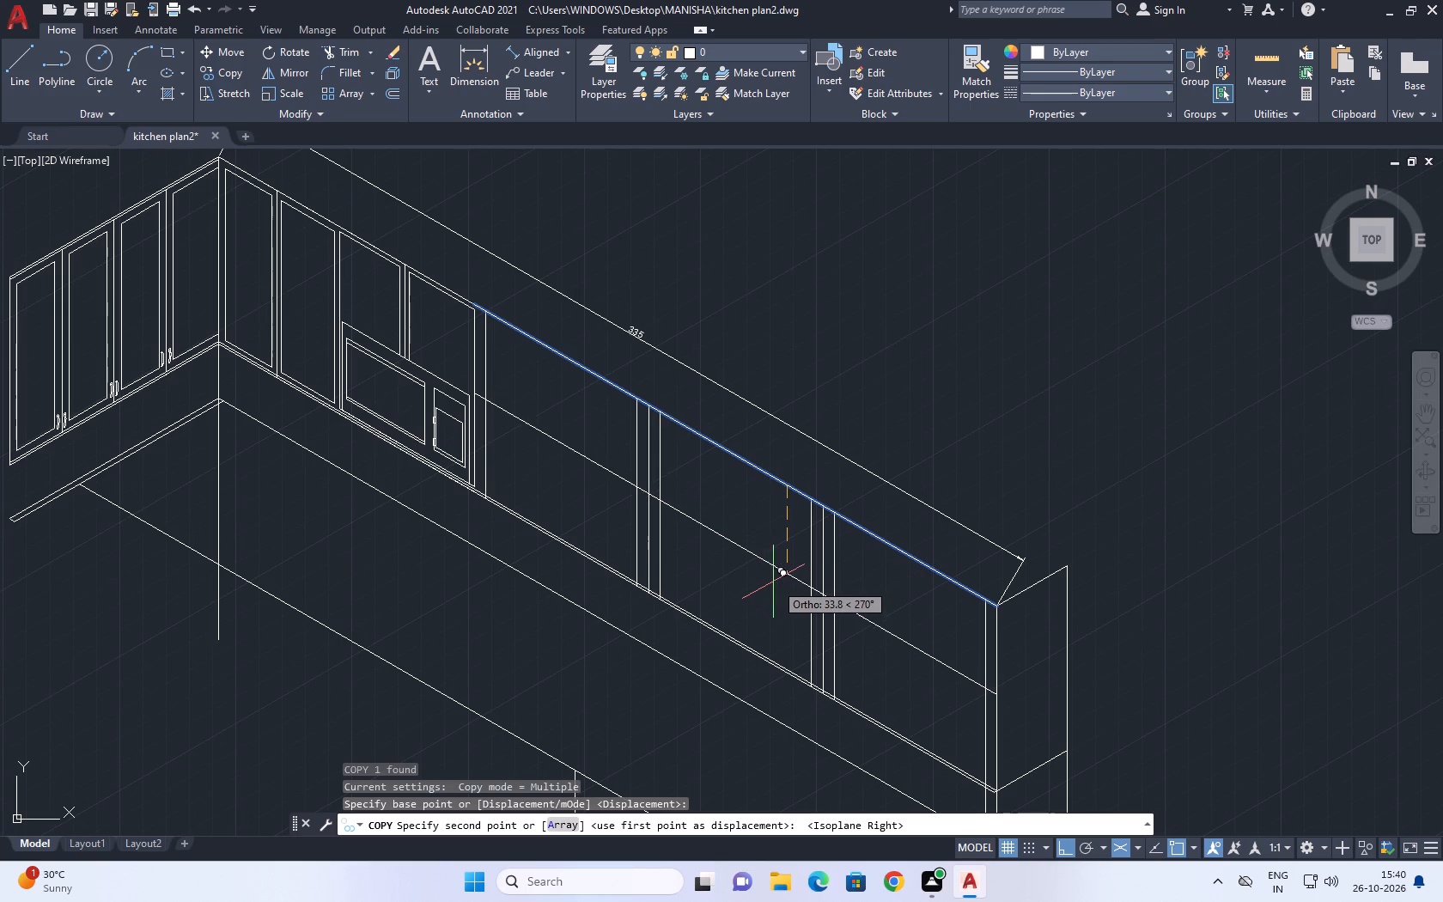
key("3")
key("Return")
right_click_drag(773, 588, 763, 569)
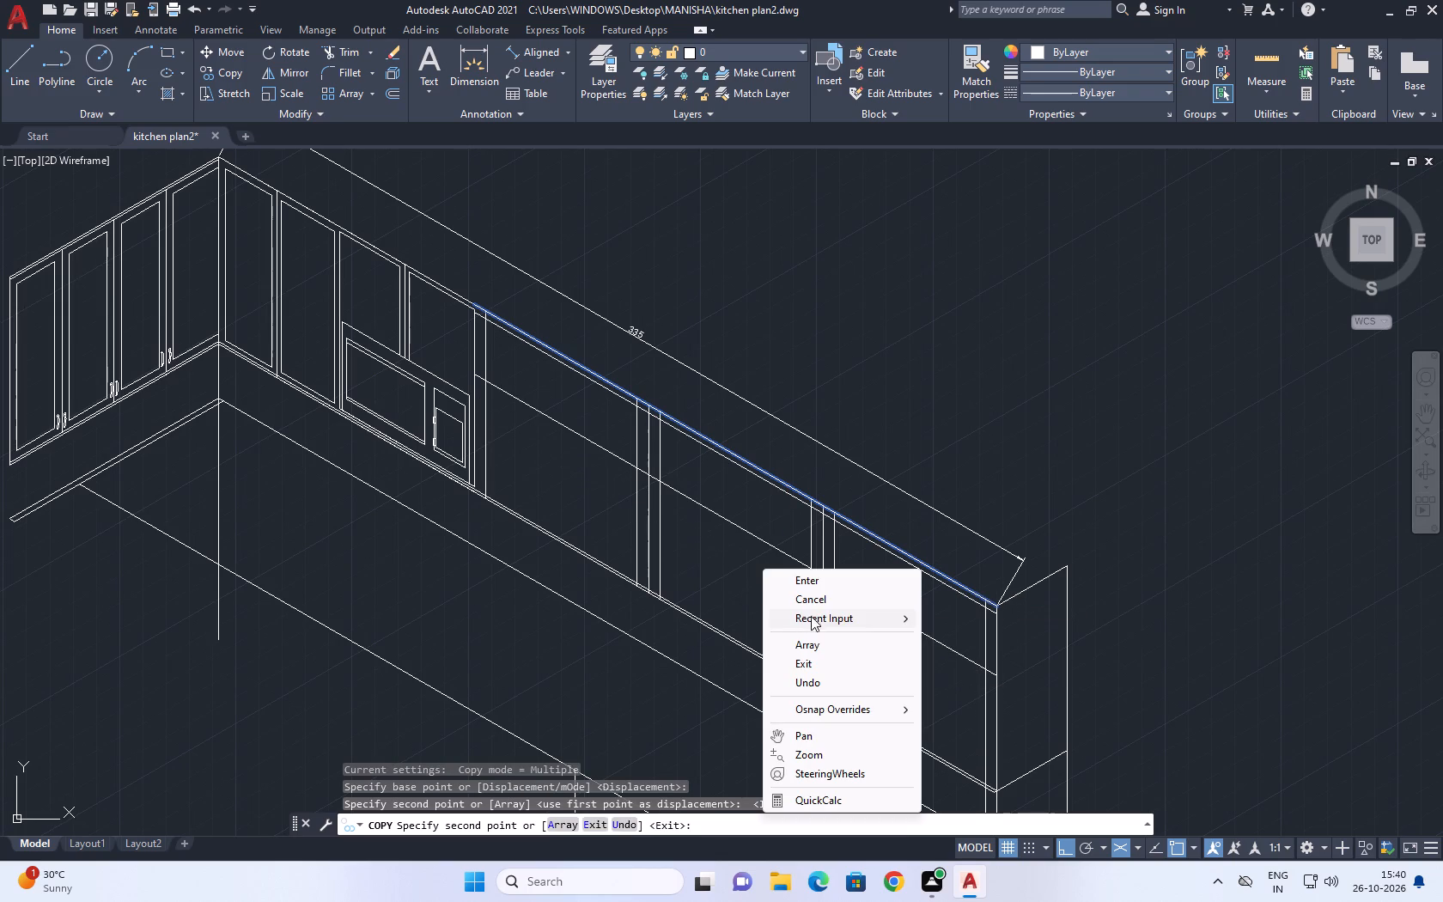
left_click(833, 591)
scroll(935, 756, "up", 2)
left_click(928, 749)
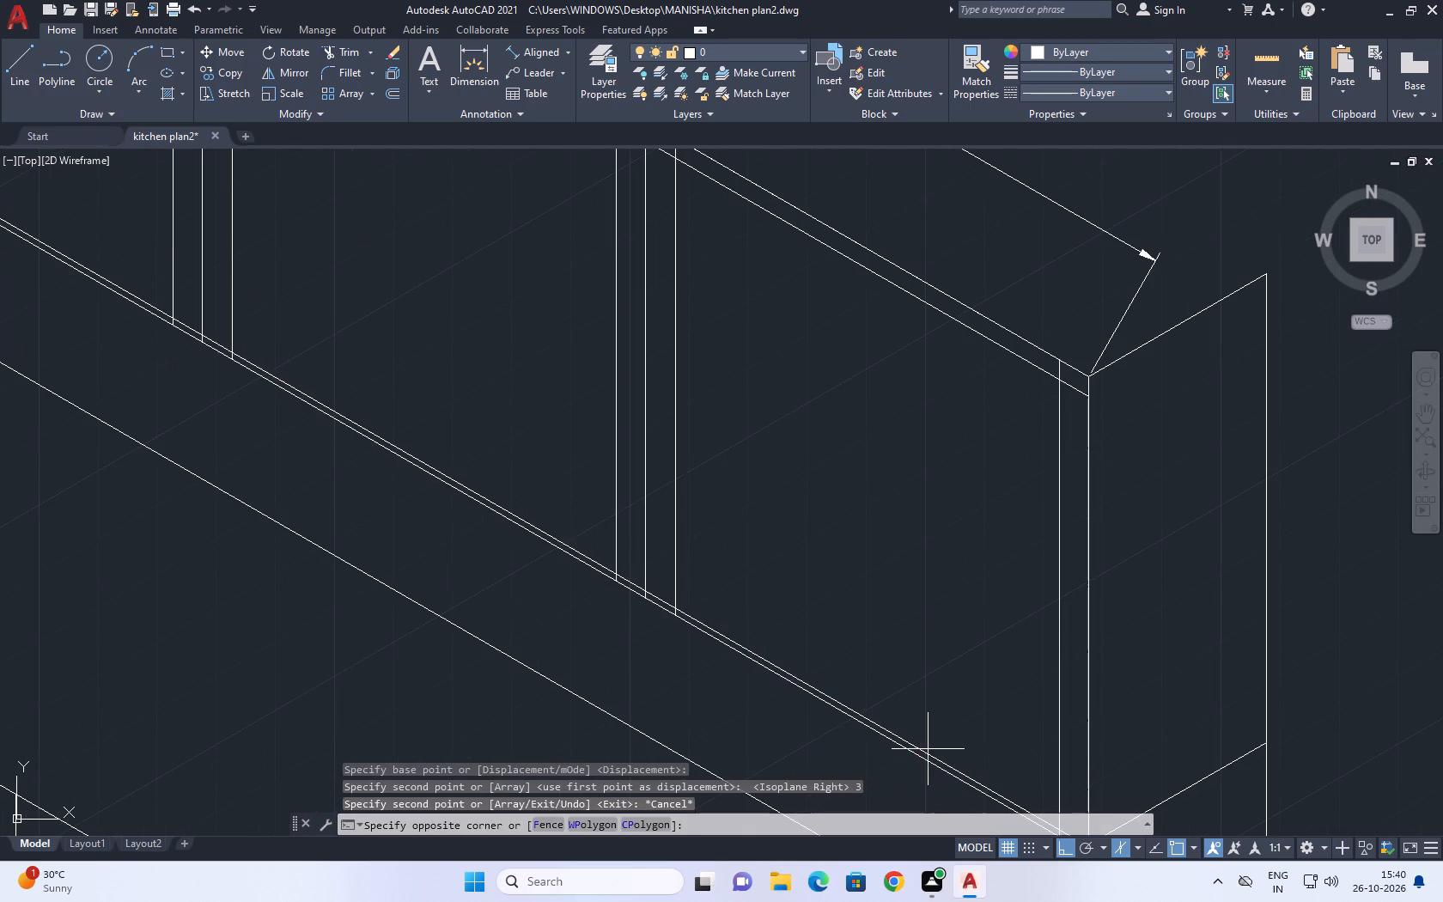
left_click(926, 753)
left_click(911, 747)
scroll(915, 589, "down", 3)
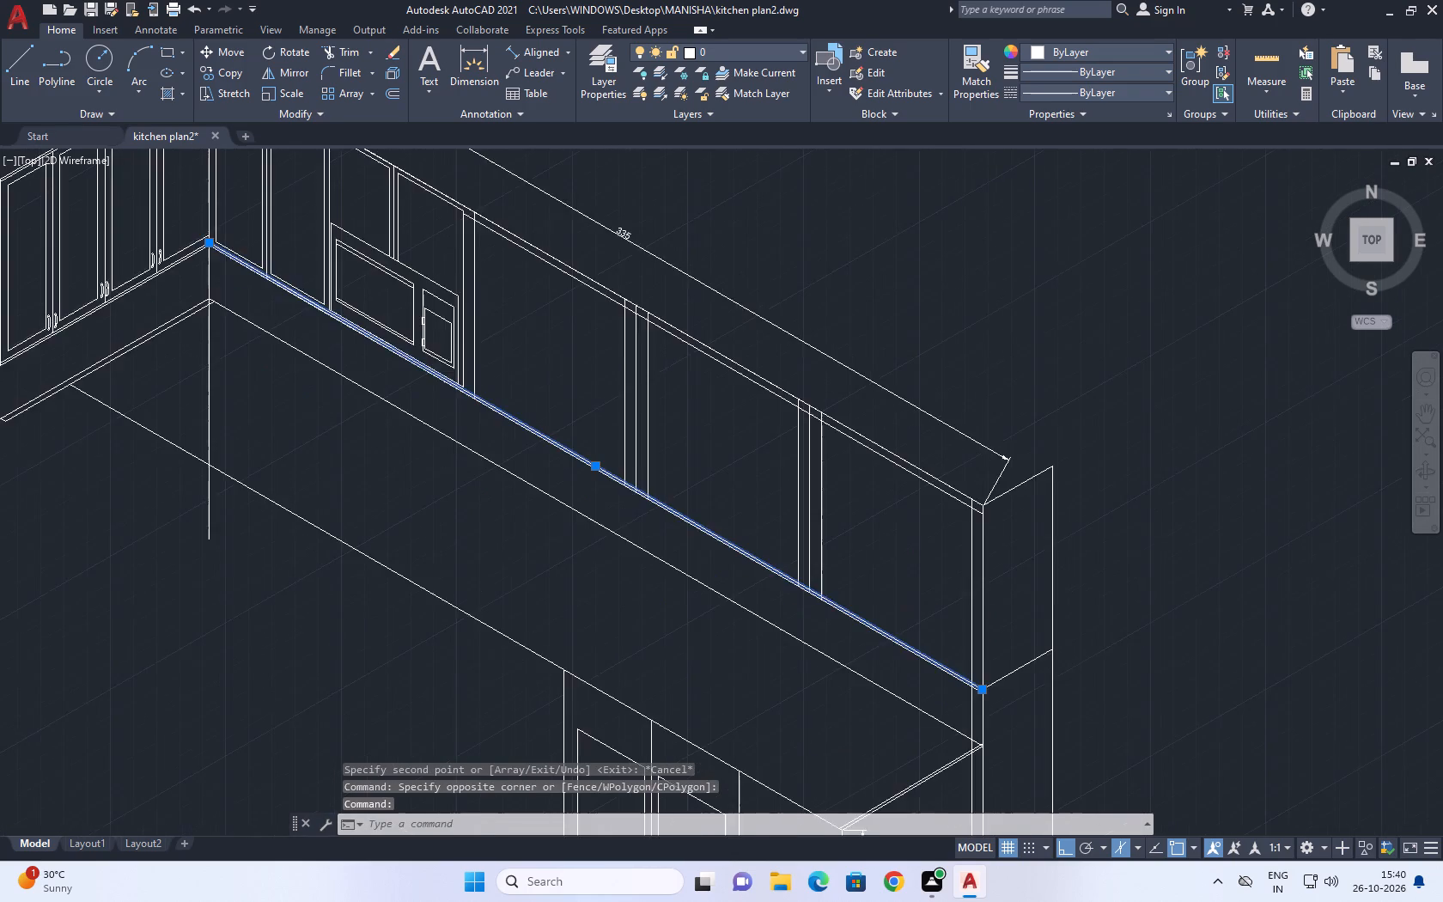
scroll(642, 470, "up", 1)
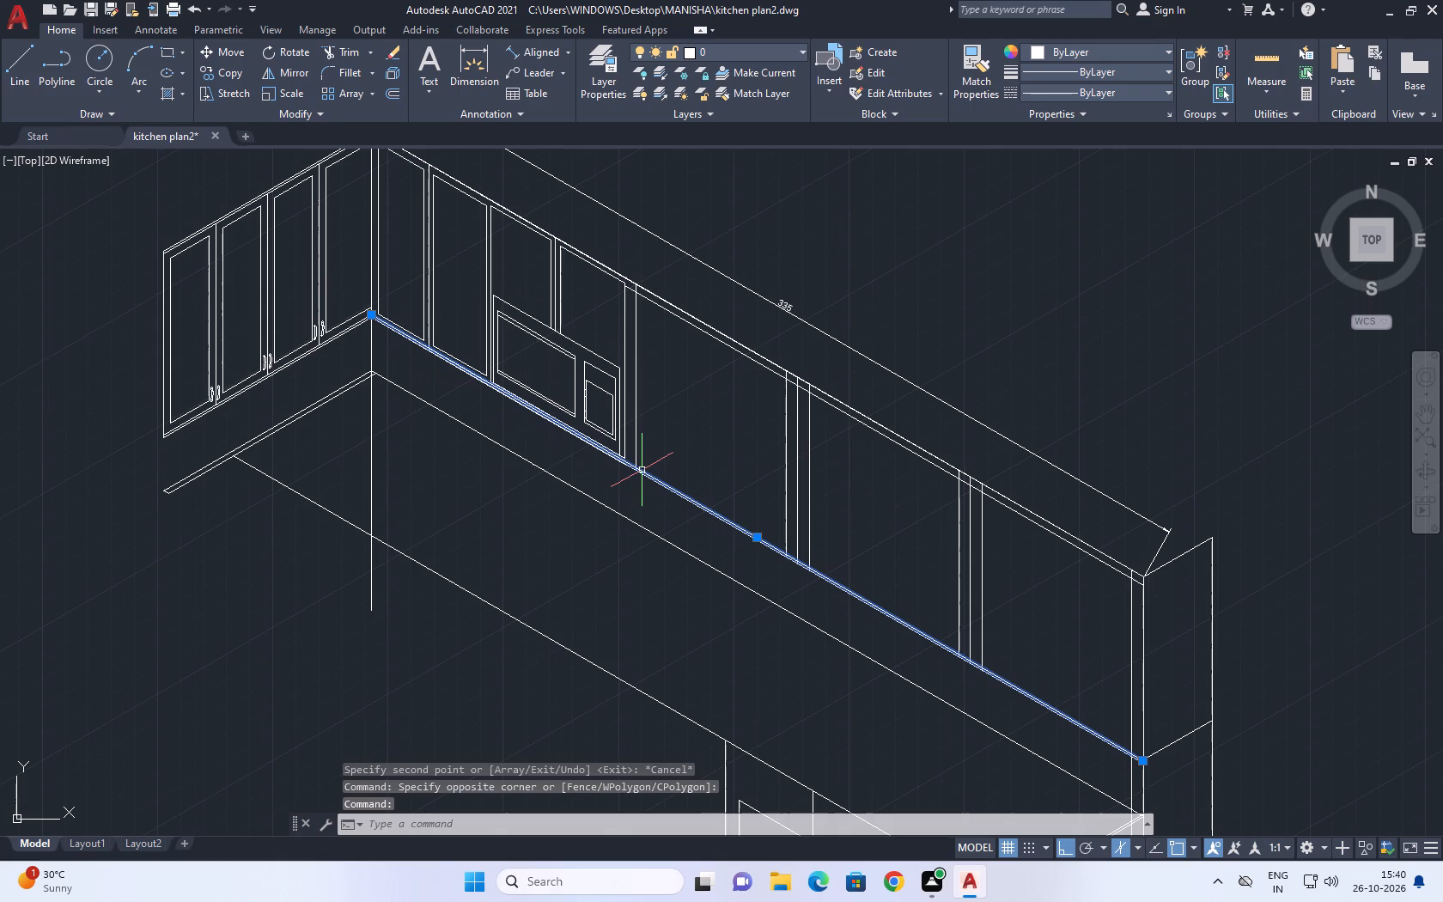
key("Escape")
Draw a line along the bottom edge of the undetailed upper-cabinet bays, from the vertical beside the microwave unit to the inner vertical at the far end.
key("l")
key("space")
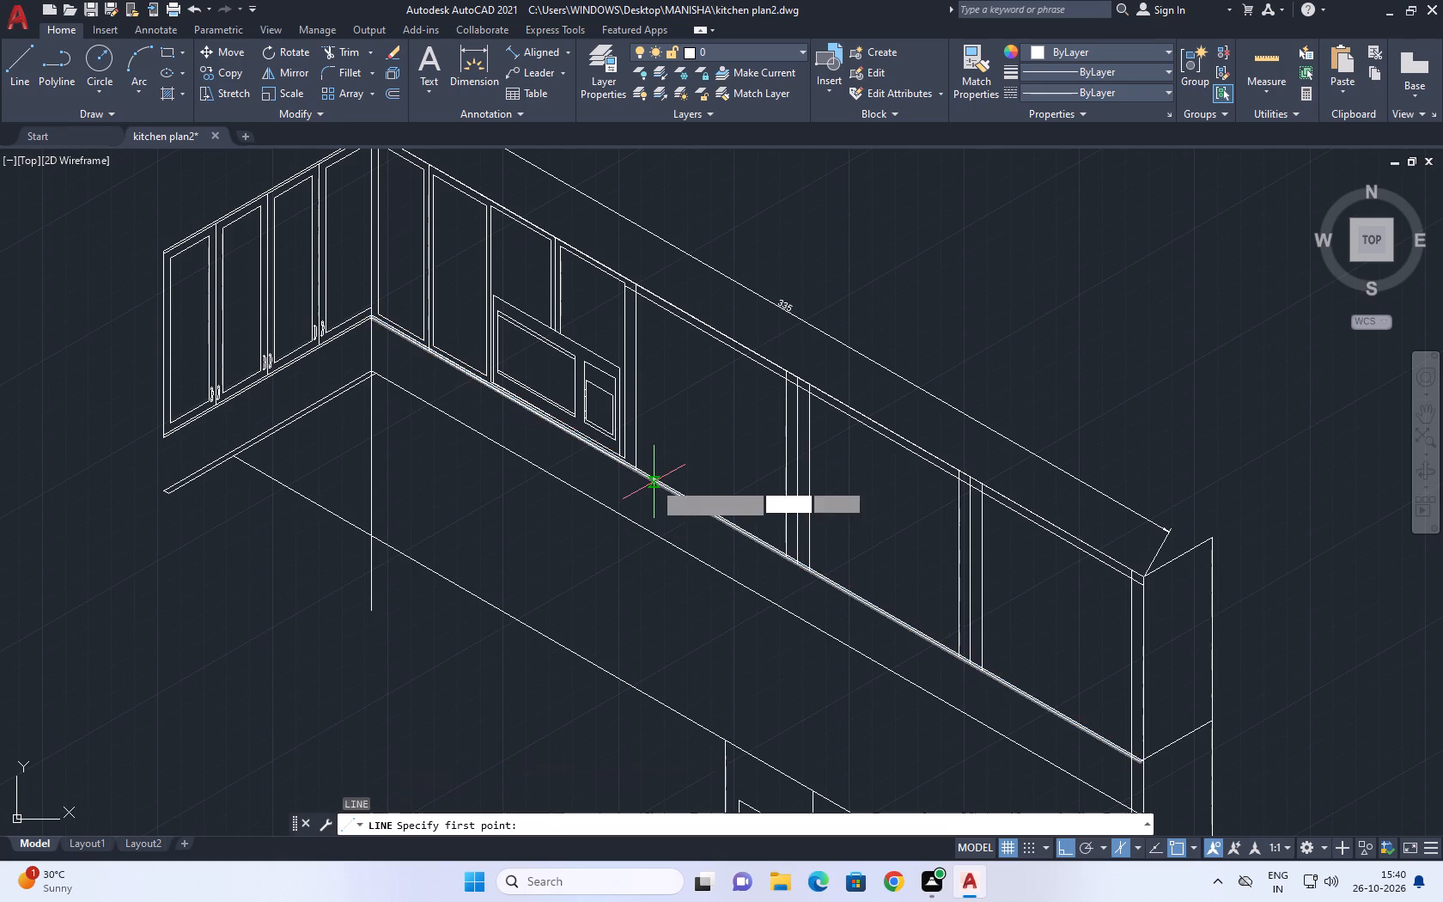
scroll(654, 482, "up", 5)
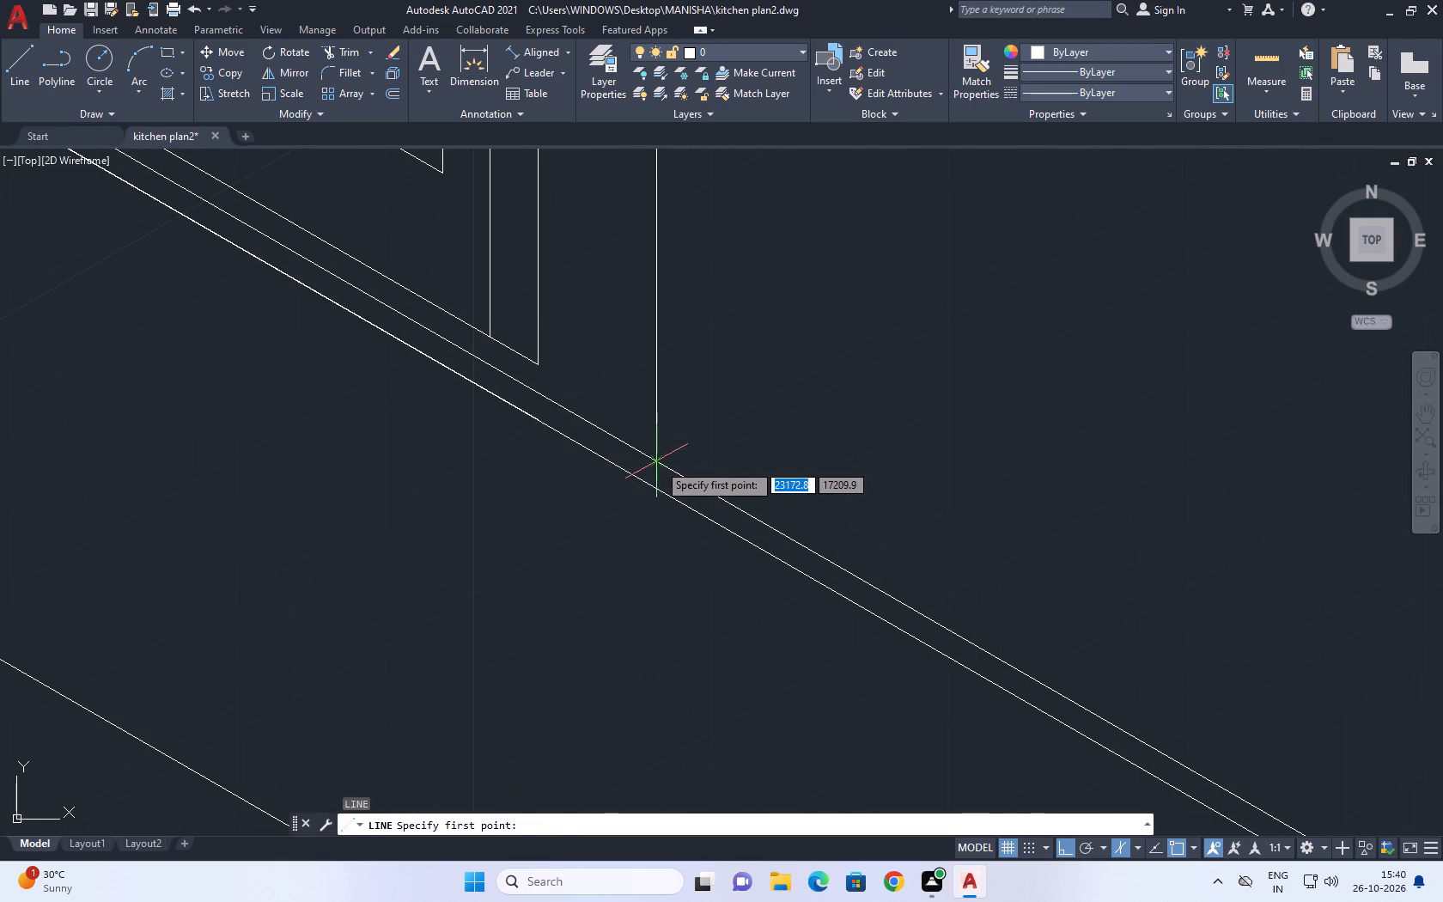
left_click(656, 463)
scroll(769, 399, "down", 2)
middle_click_drag(1068, 487, 685, 405)
scroll(716, 416, "down", 2)
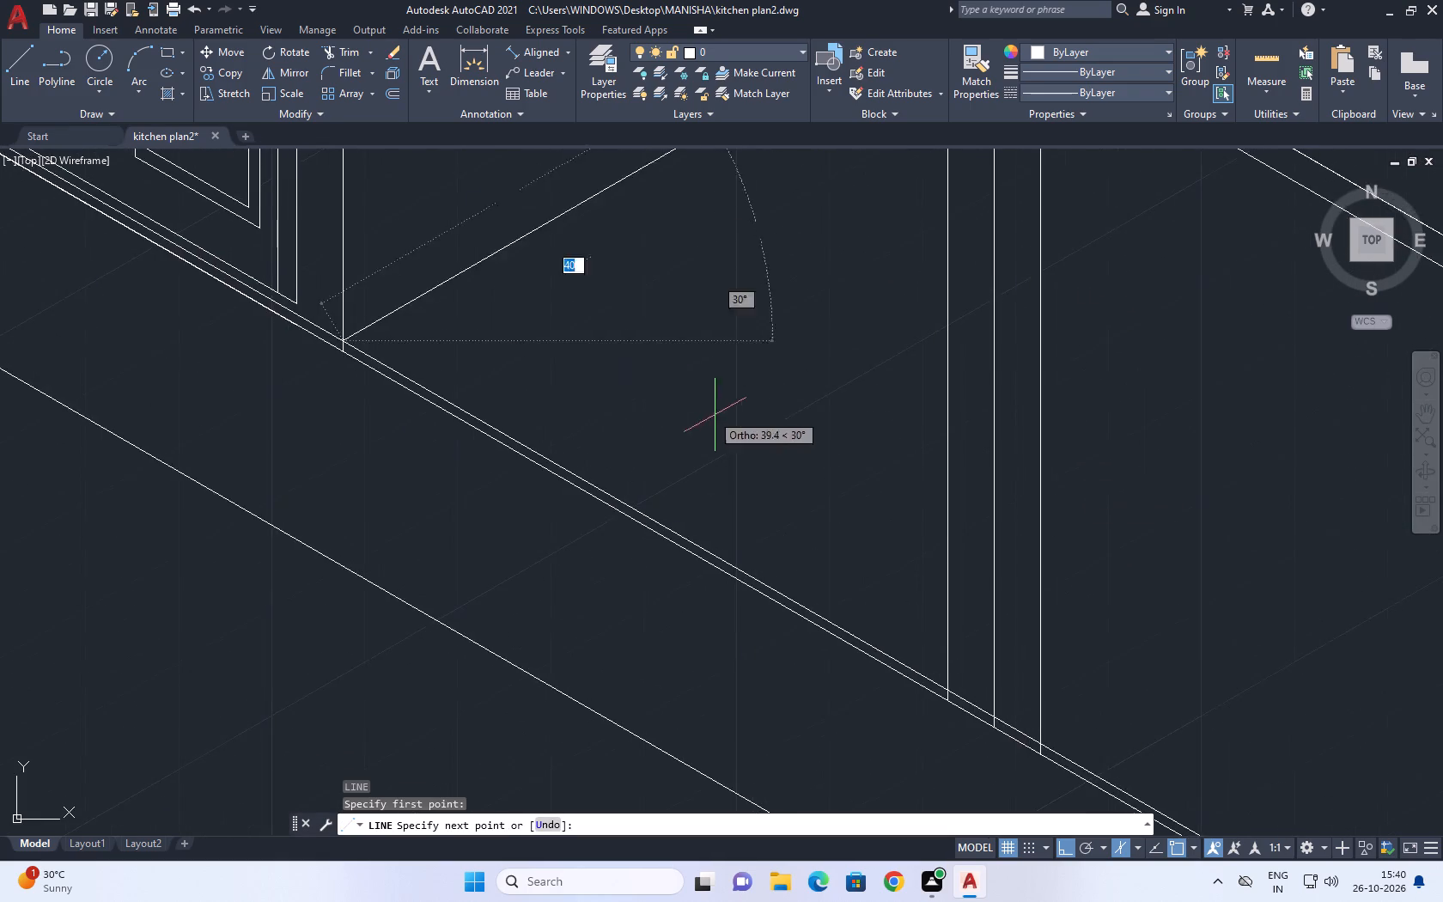
scroll(718, 417, "down", 3)
key("F5")
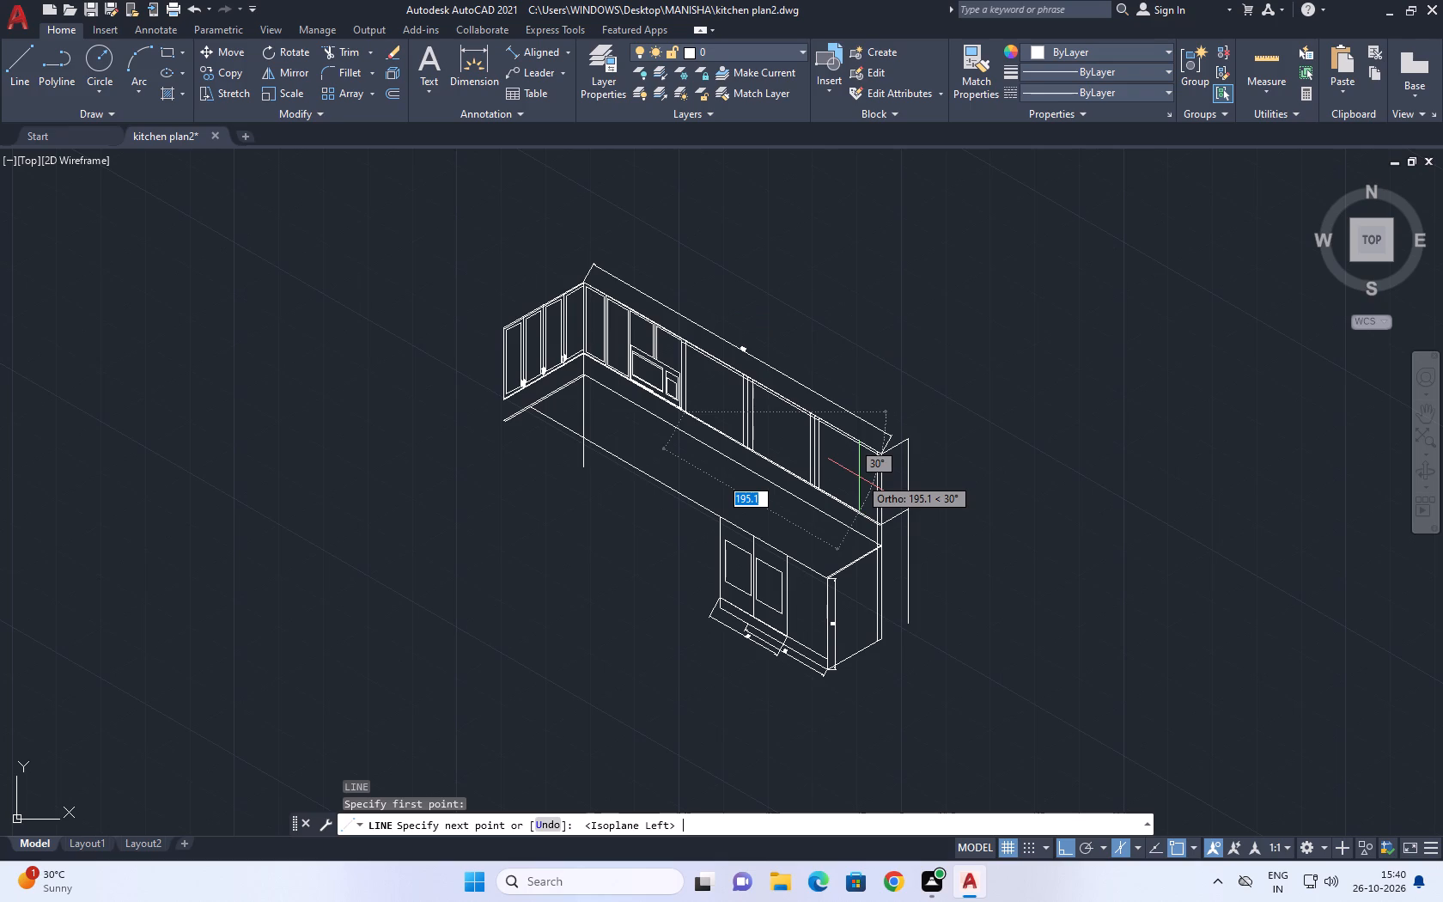
scroll(854, 499, "up", 4)
scroll(997, 649, "up", 2)
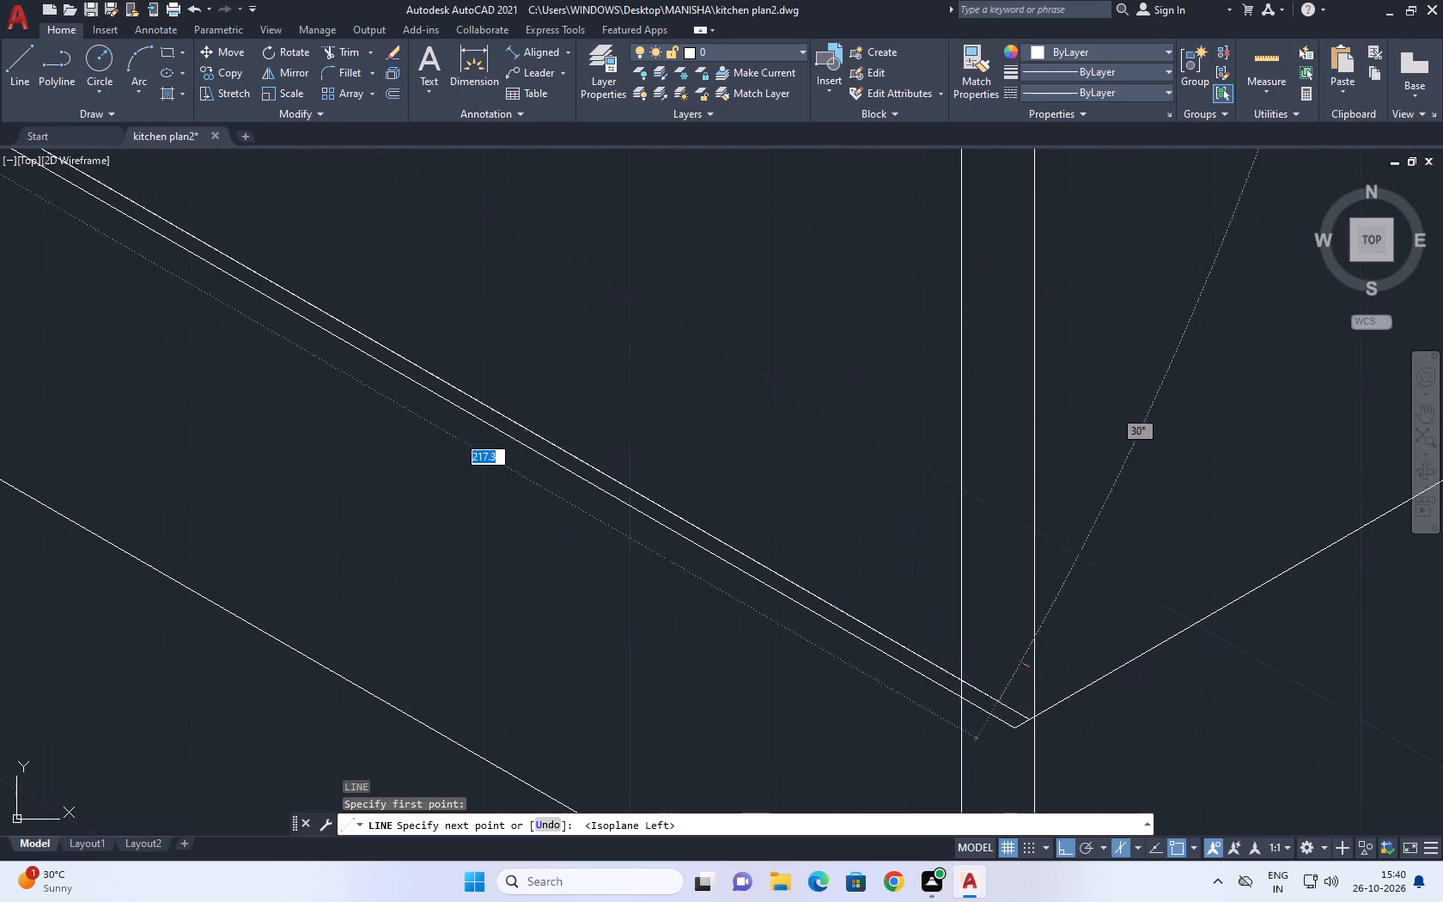
left_click(962, 675)
right_click(839, 494)
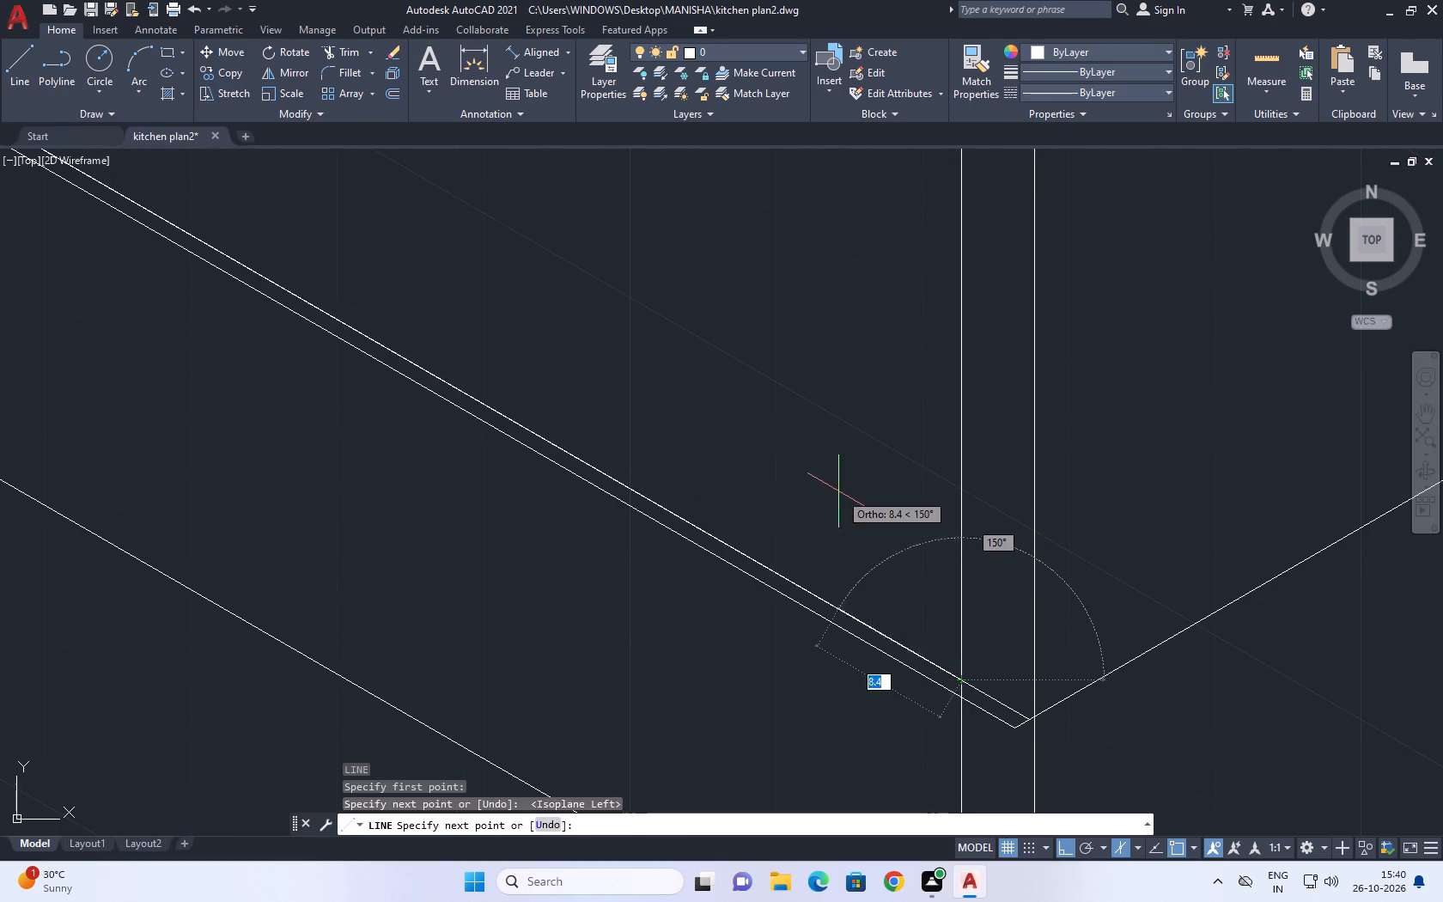
left_click(910, 515)
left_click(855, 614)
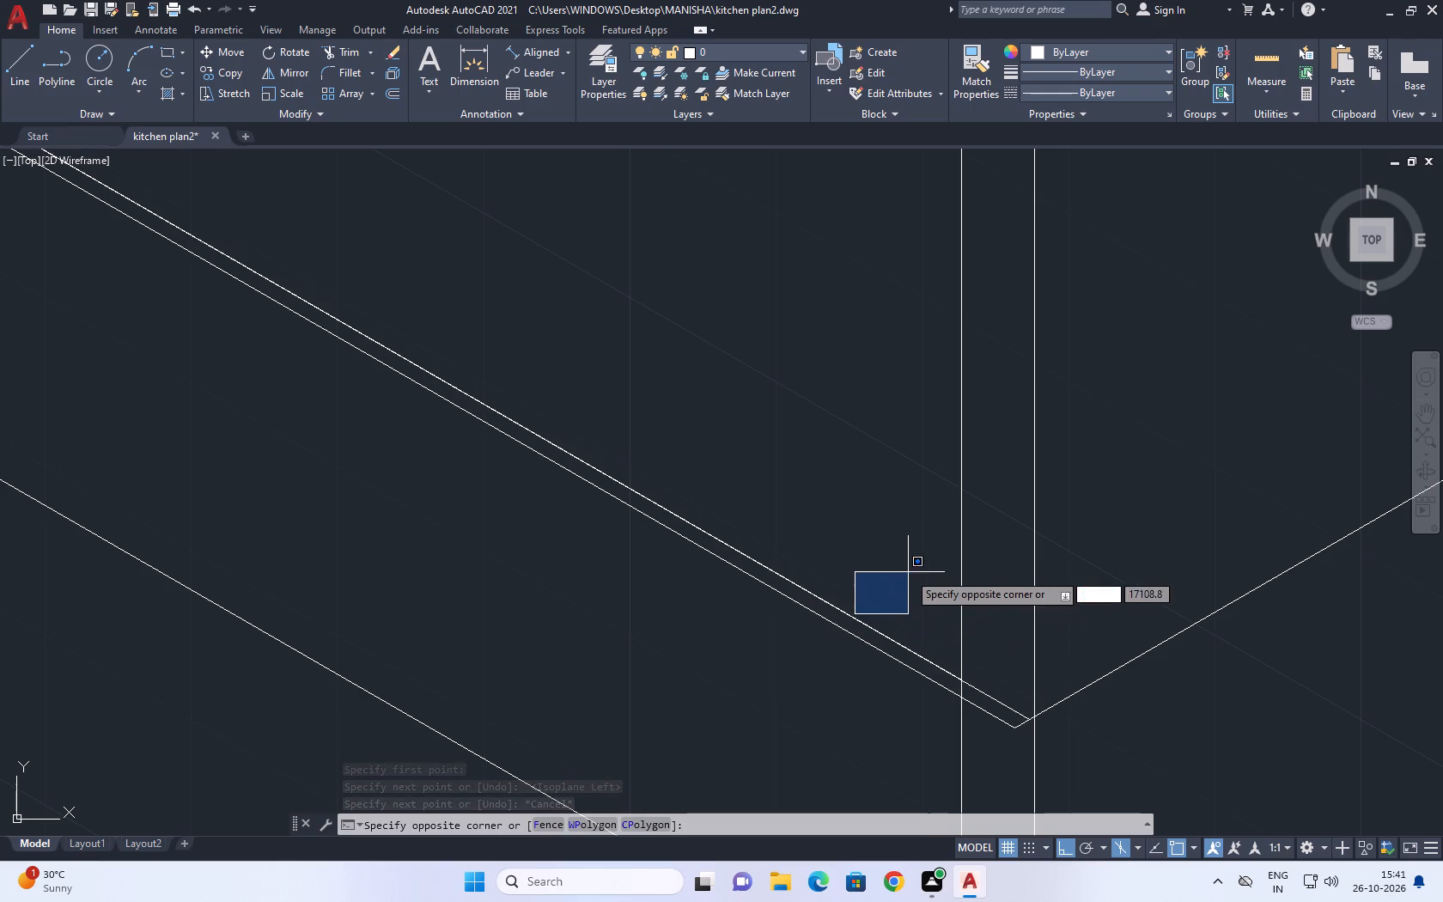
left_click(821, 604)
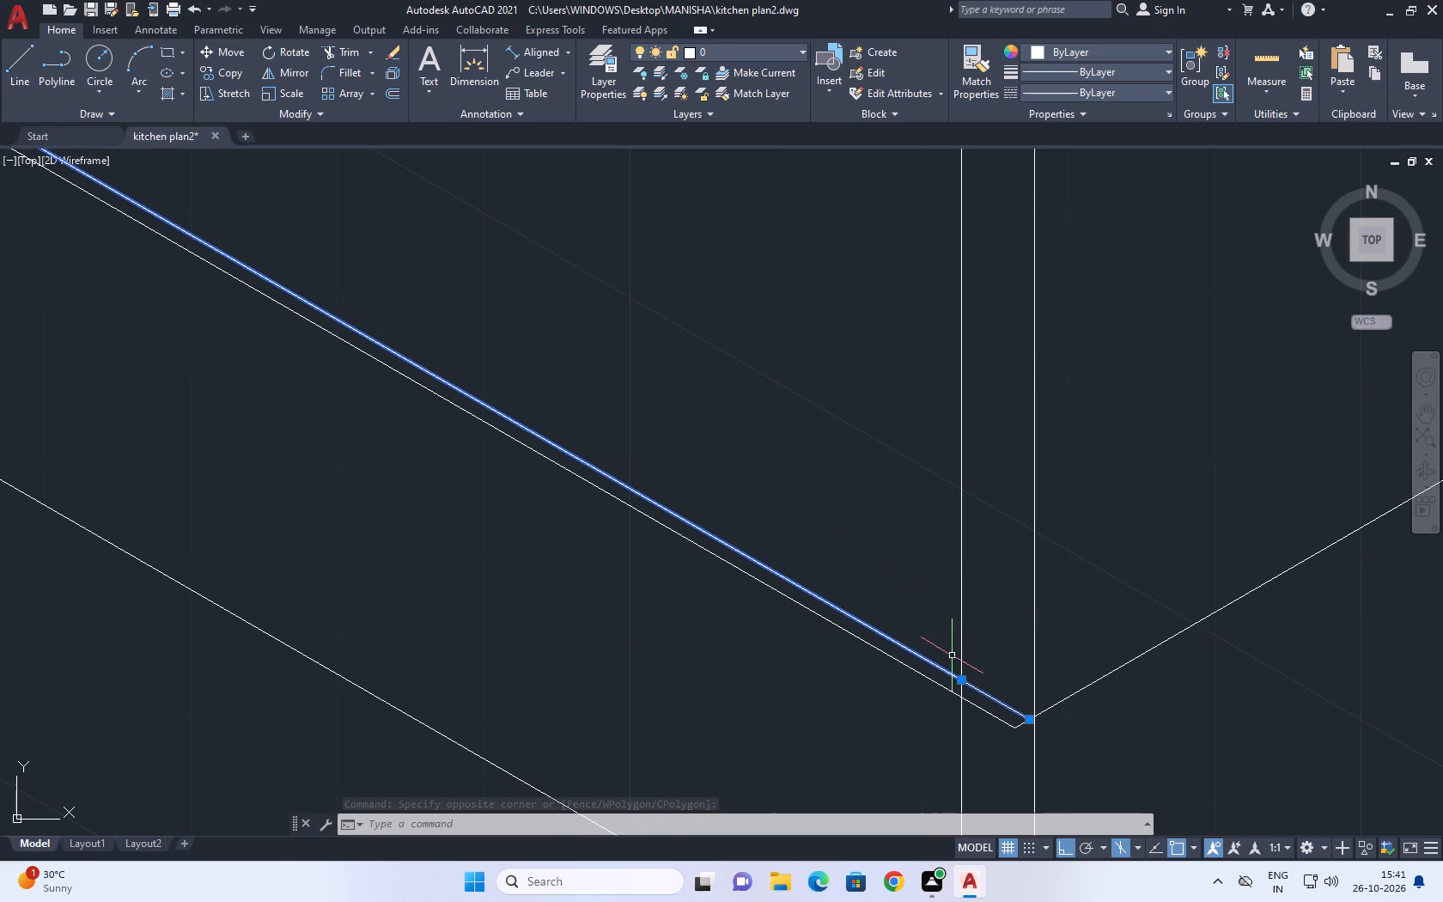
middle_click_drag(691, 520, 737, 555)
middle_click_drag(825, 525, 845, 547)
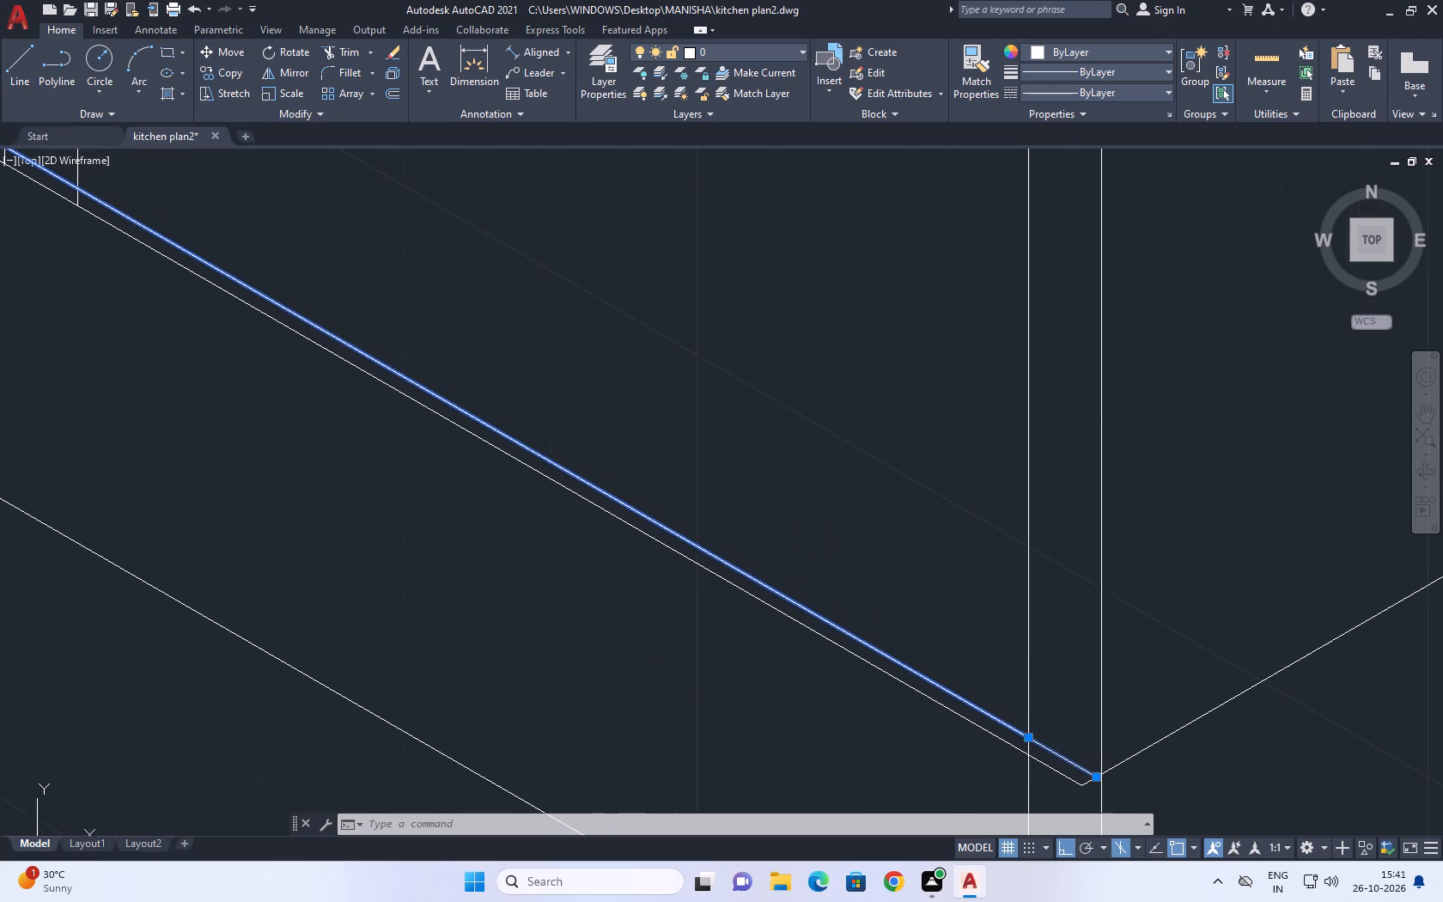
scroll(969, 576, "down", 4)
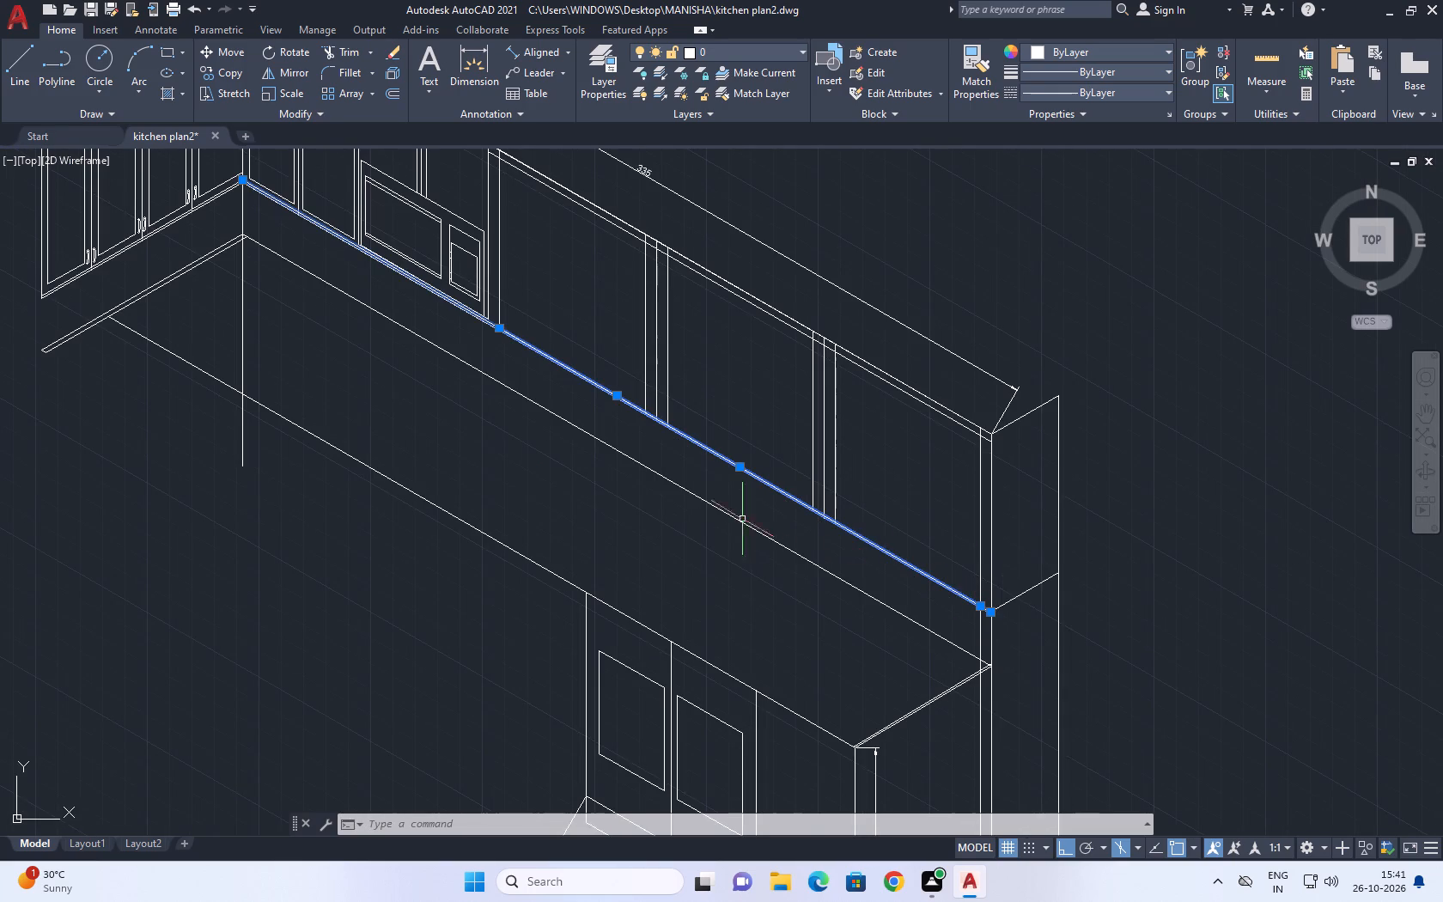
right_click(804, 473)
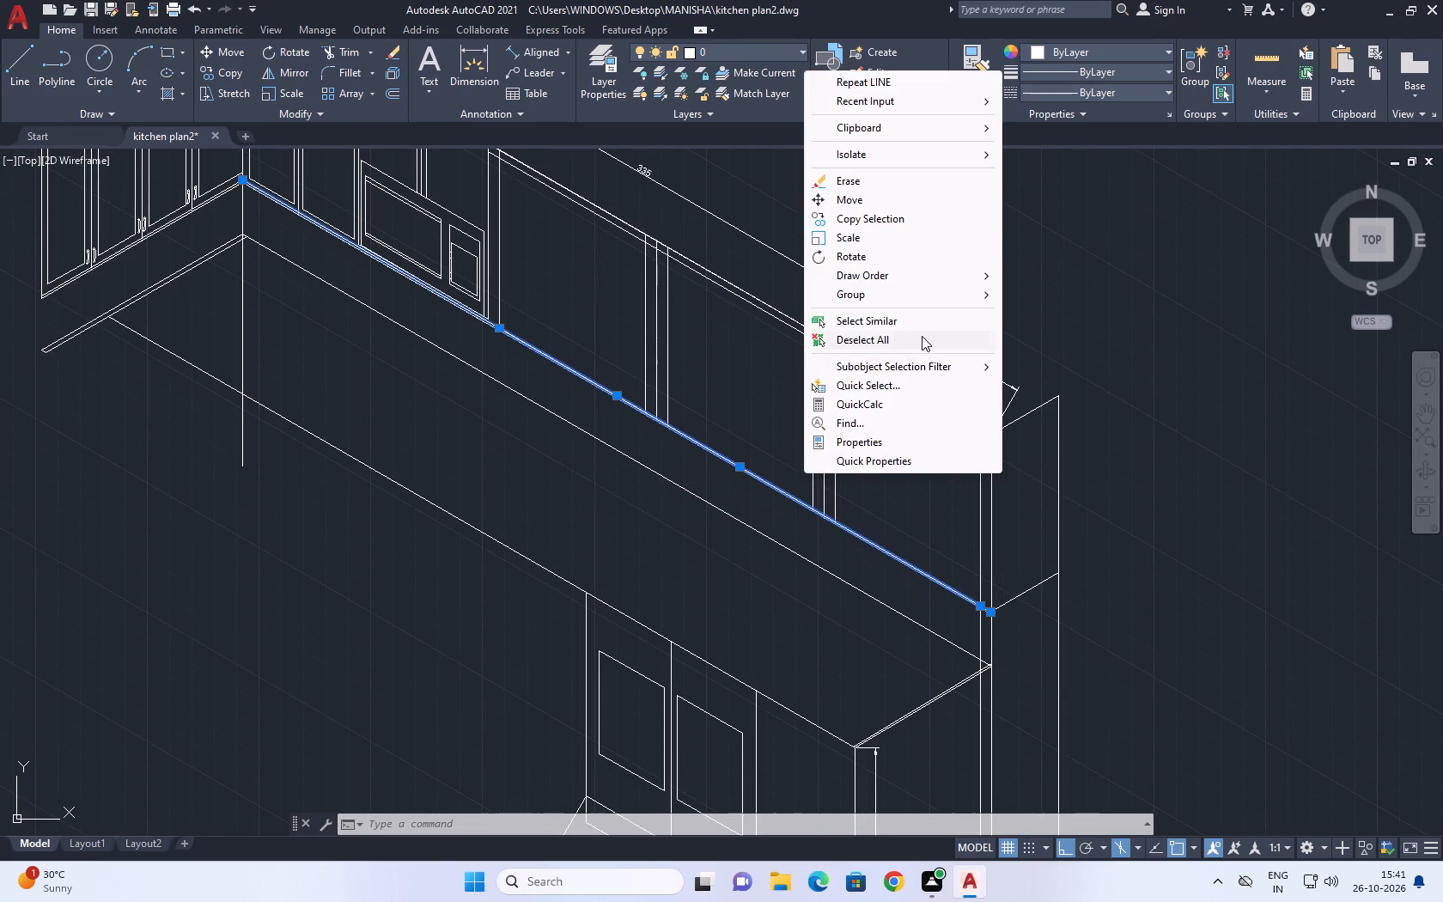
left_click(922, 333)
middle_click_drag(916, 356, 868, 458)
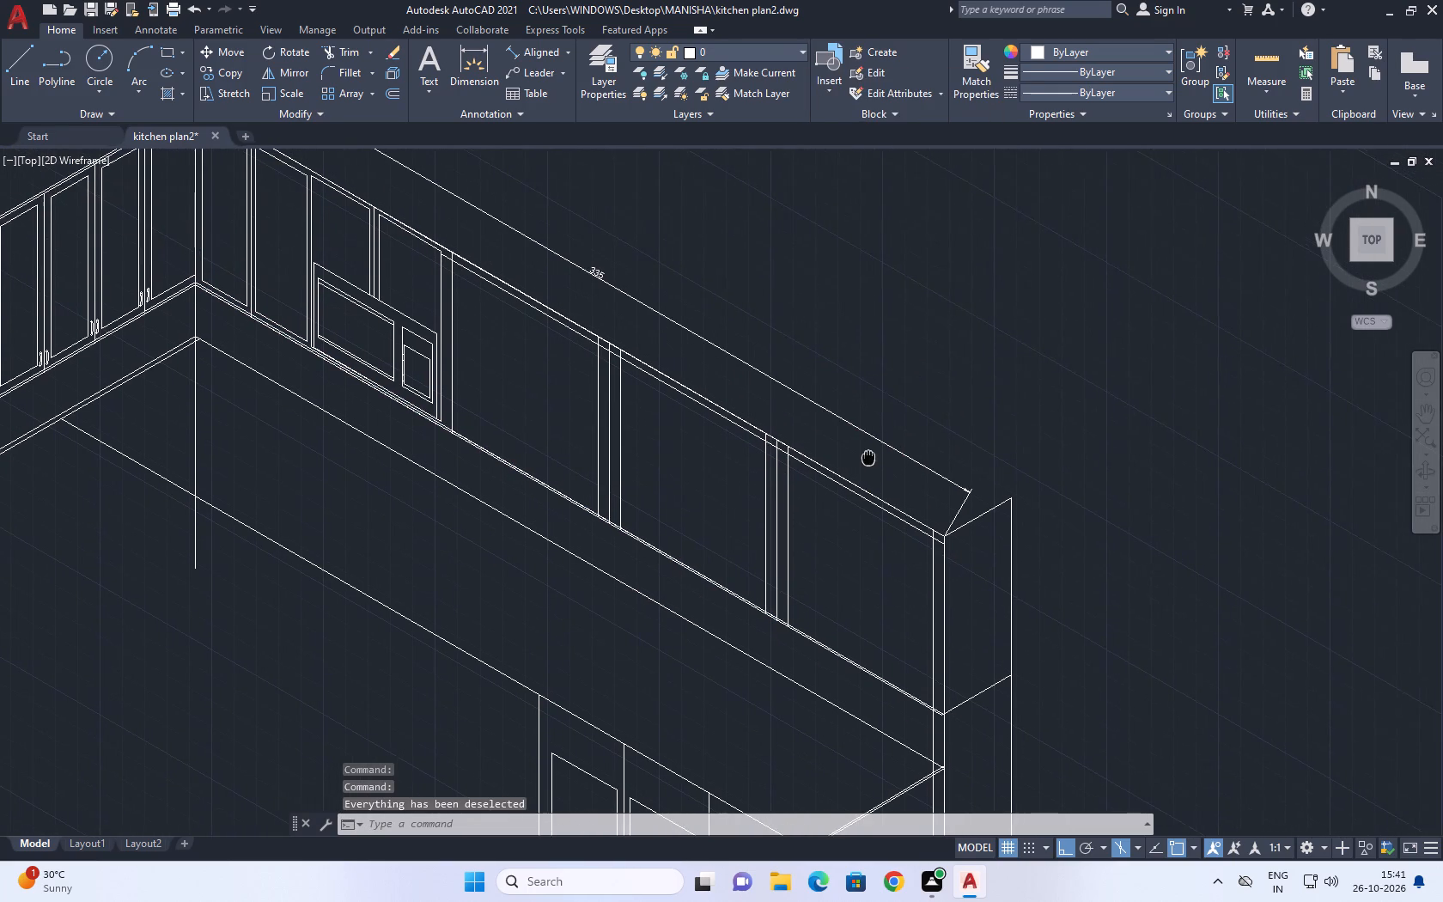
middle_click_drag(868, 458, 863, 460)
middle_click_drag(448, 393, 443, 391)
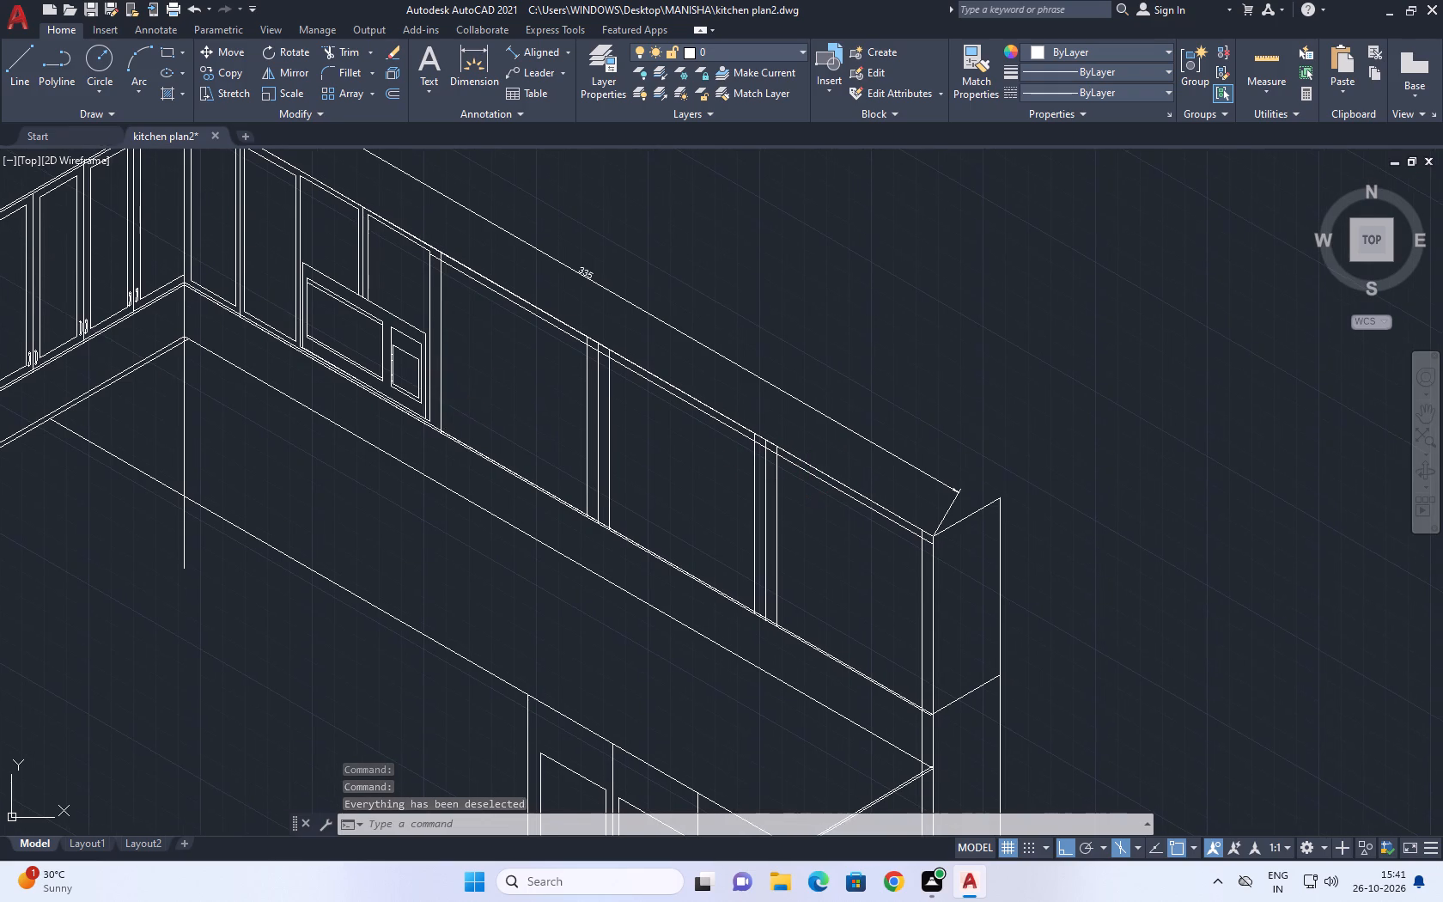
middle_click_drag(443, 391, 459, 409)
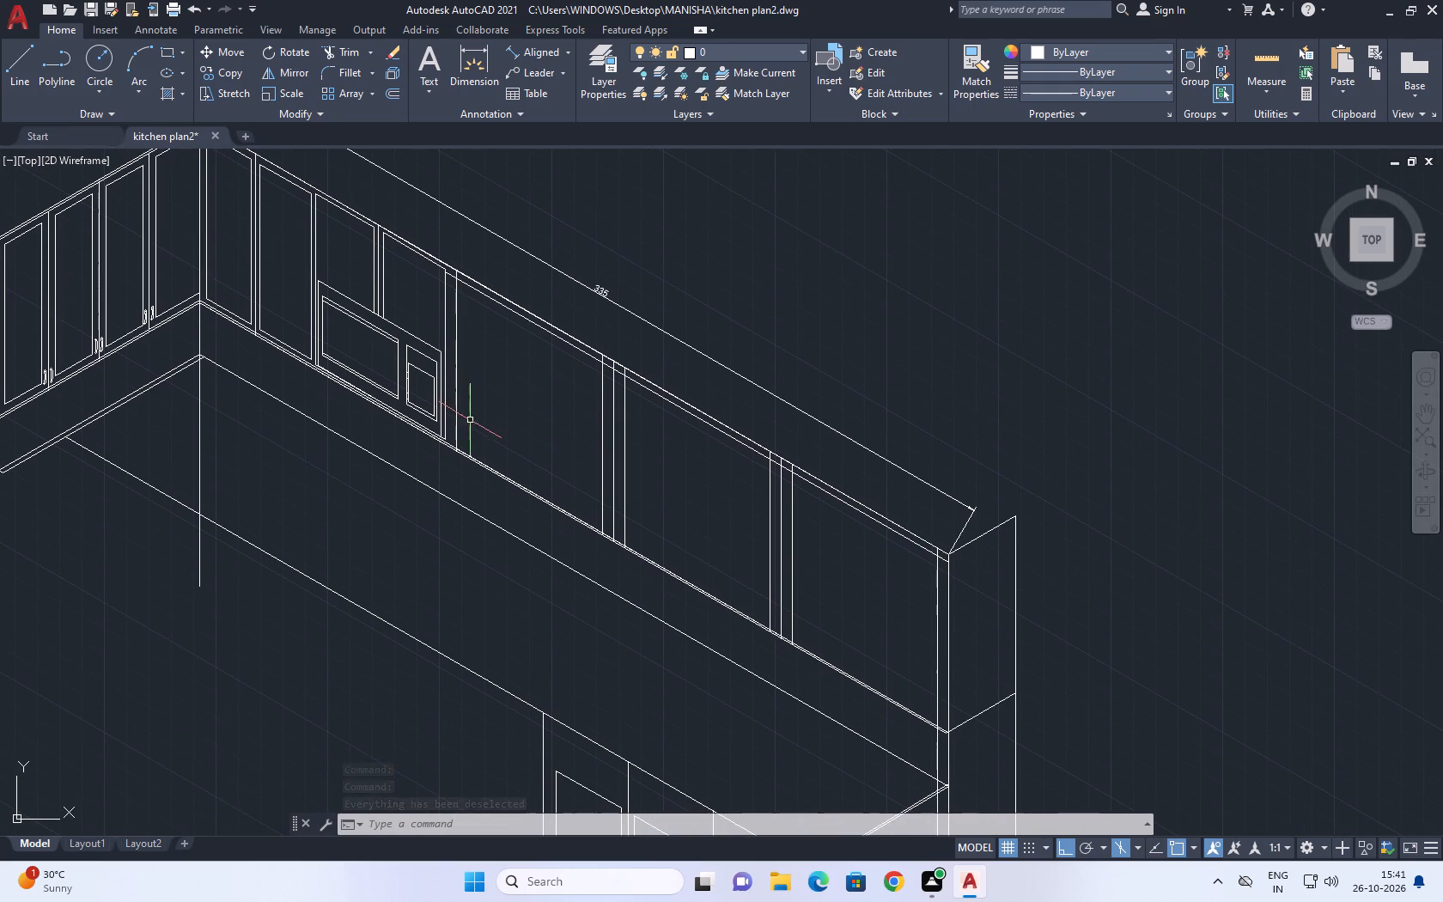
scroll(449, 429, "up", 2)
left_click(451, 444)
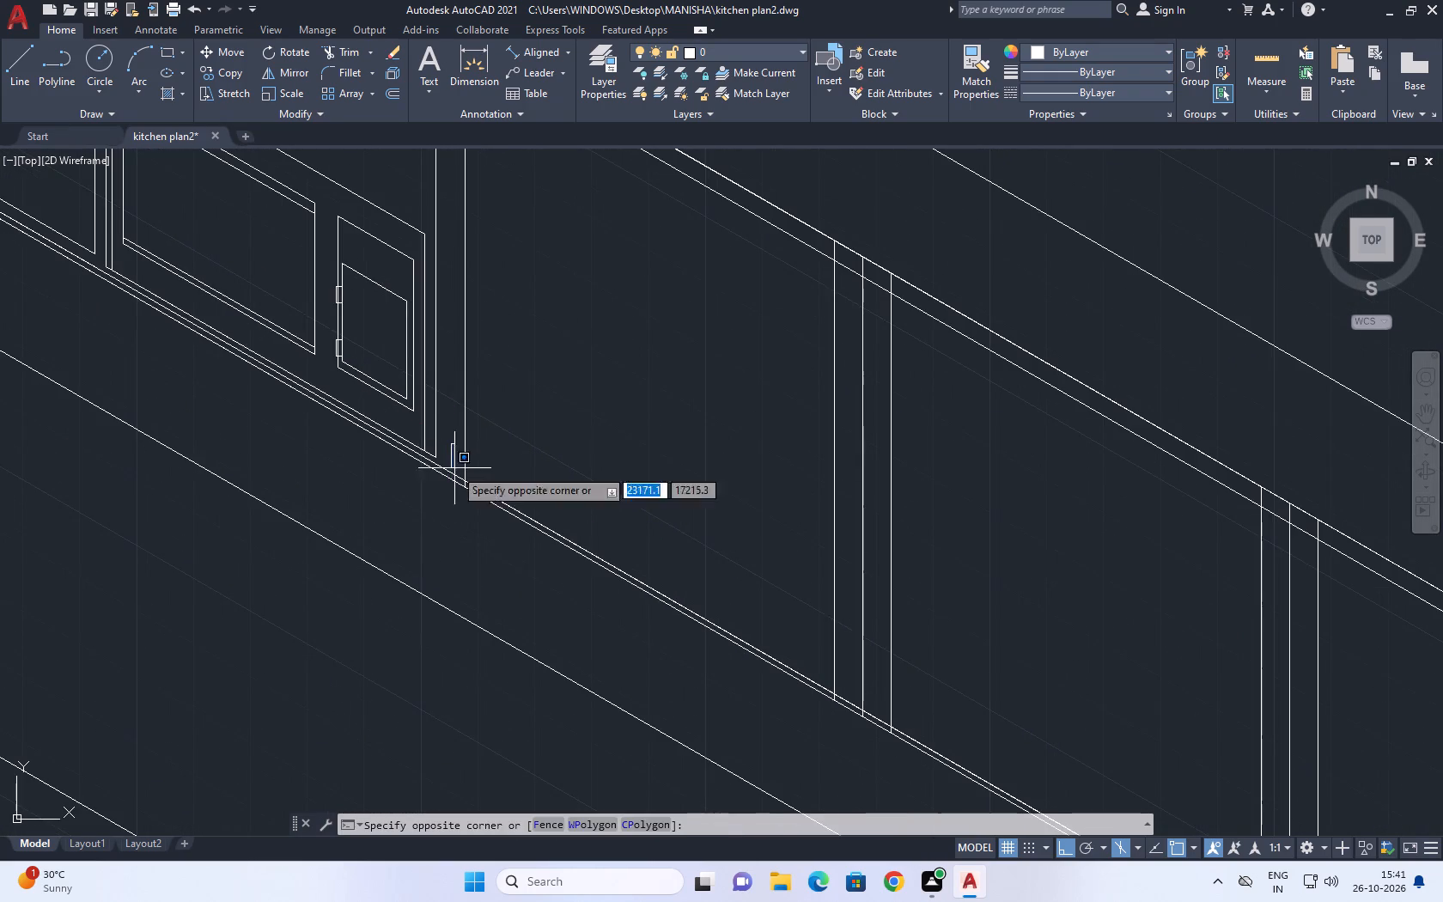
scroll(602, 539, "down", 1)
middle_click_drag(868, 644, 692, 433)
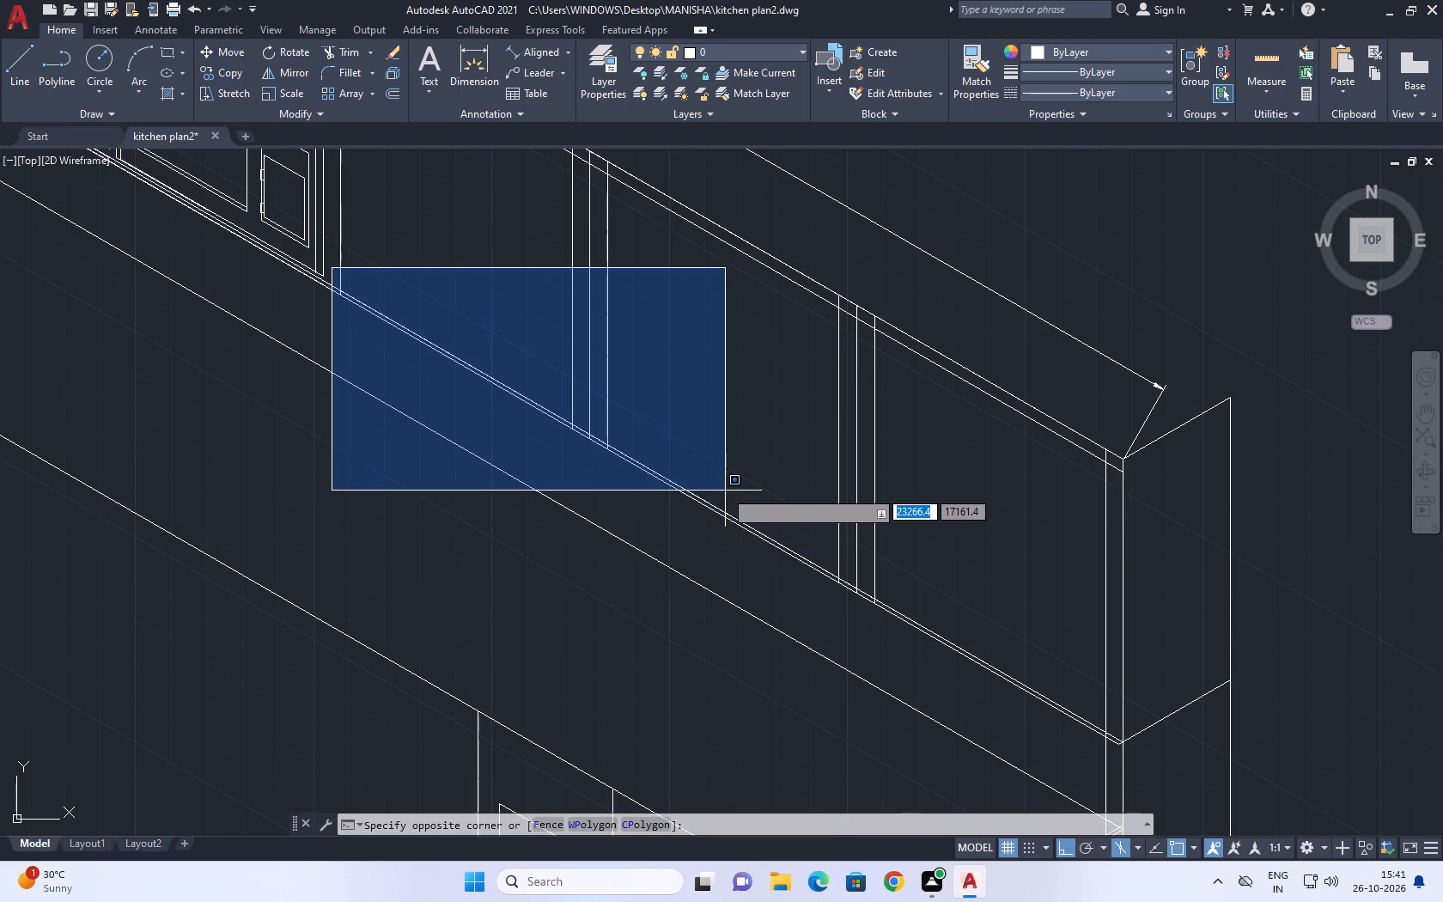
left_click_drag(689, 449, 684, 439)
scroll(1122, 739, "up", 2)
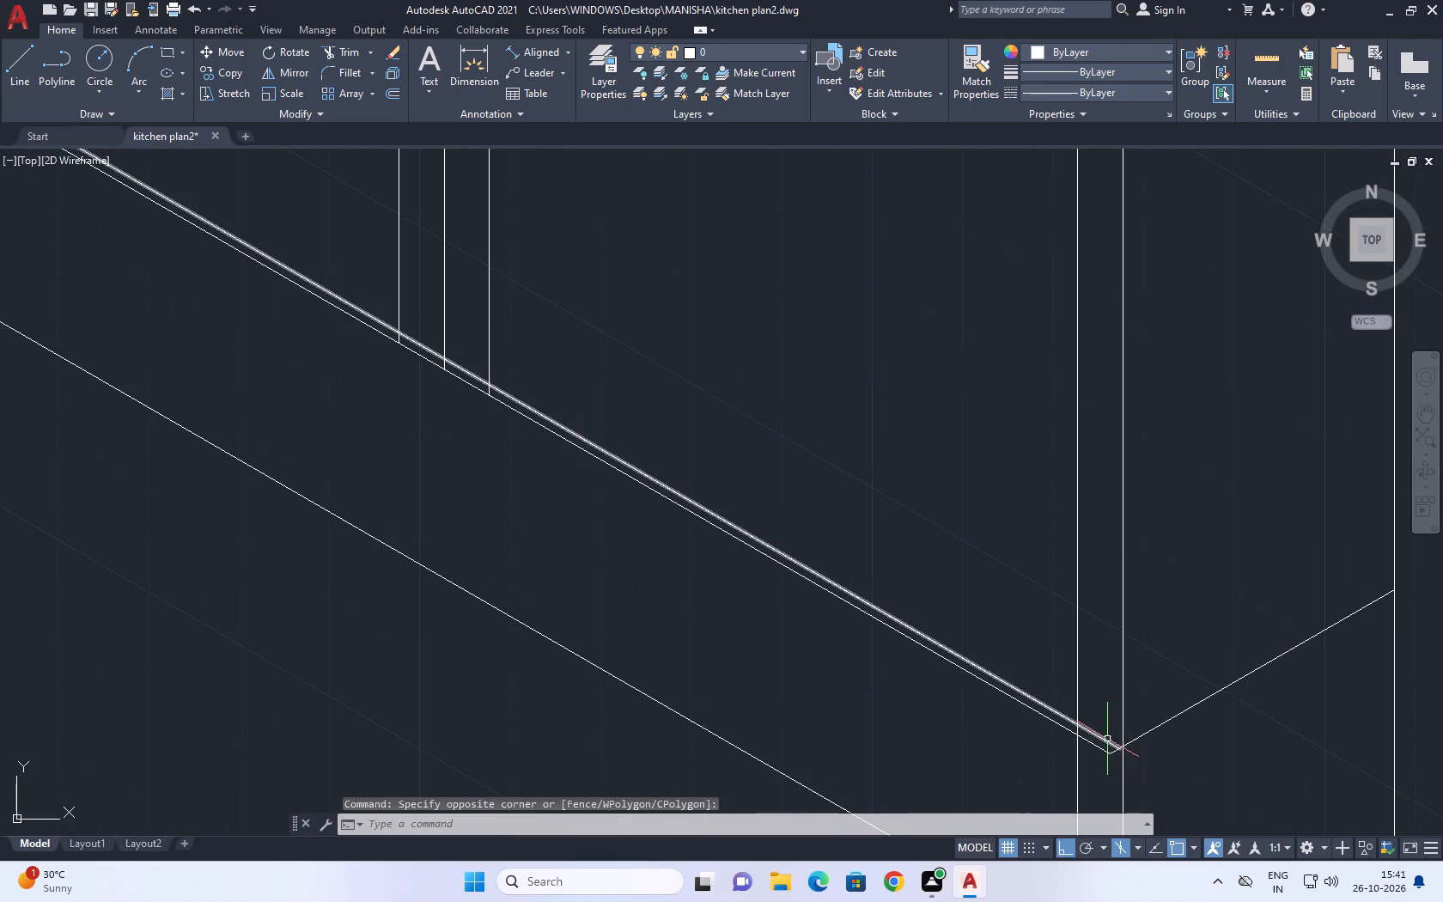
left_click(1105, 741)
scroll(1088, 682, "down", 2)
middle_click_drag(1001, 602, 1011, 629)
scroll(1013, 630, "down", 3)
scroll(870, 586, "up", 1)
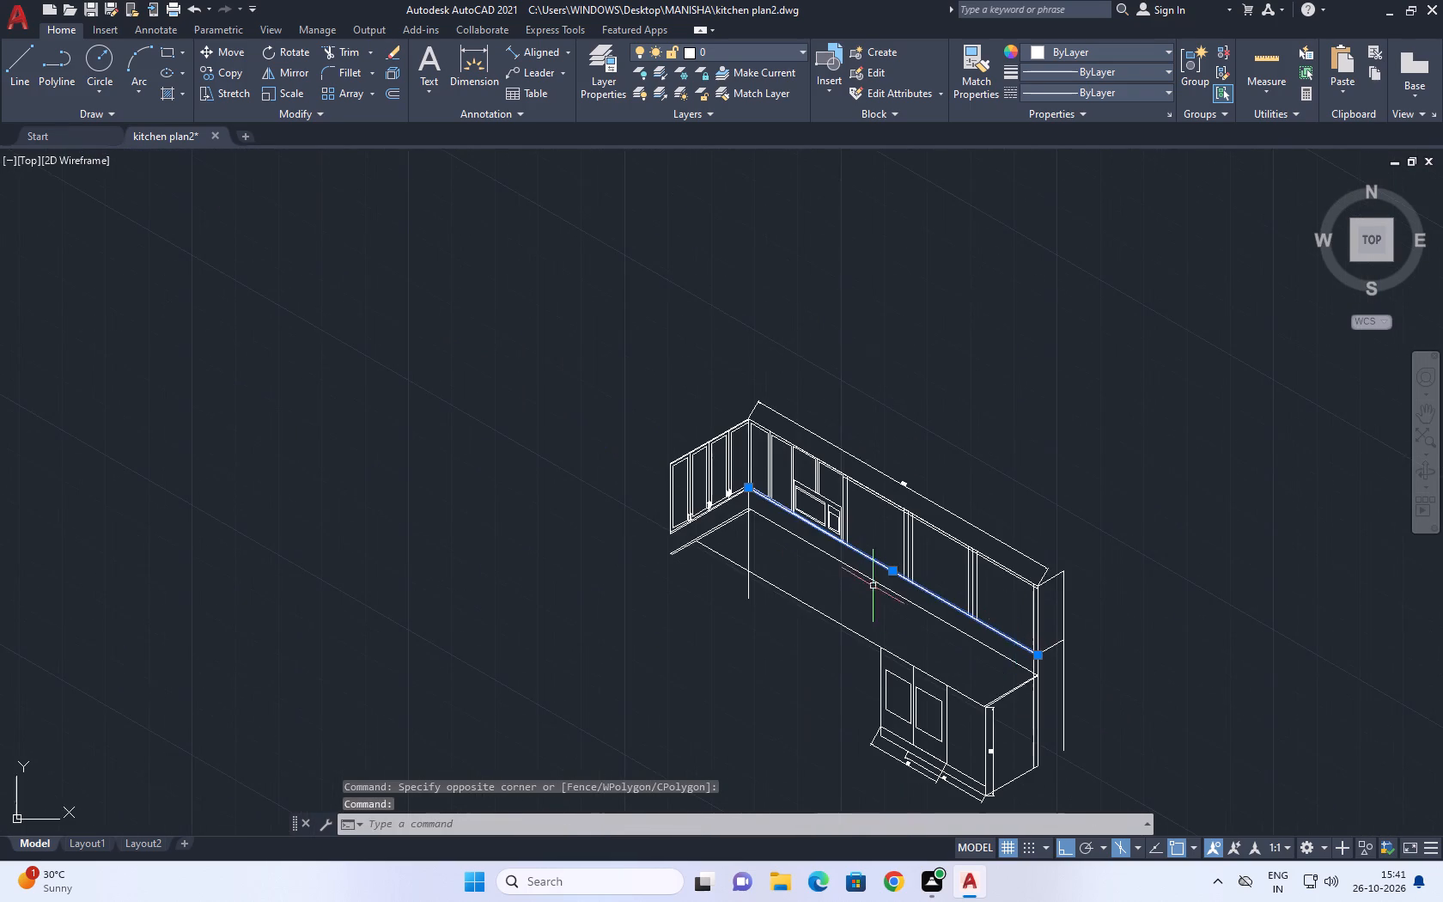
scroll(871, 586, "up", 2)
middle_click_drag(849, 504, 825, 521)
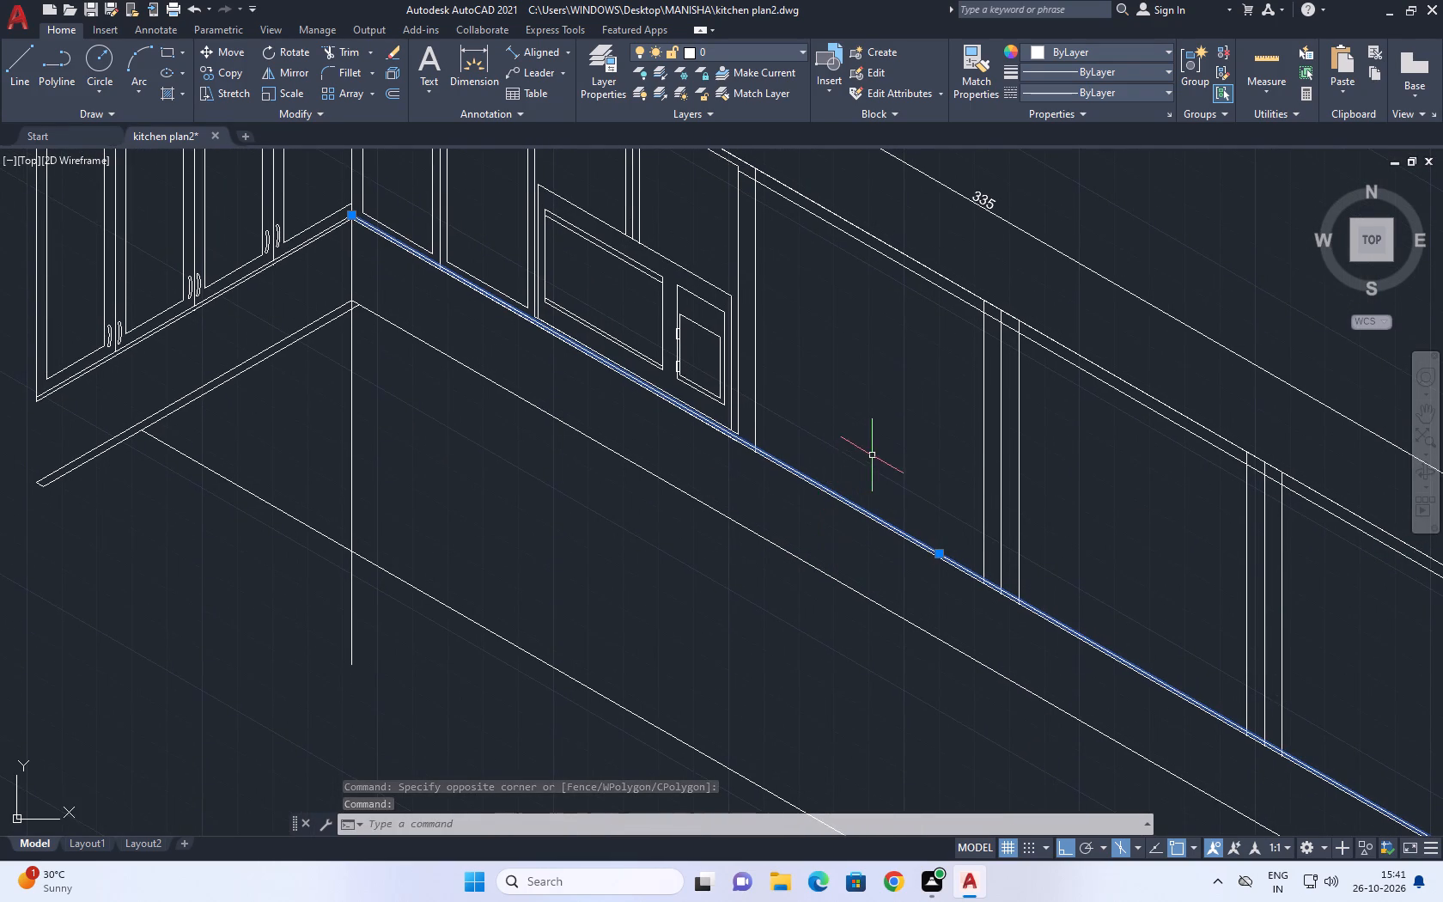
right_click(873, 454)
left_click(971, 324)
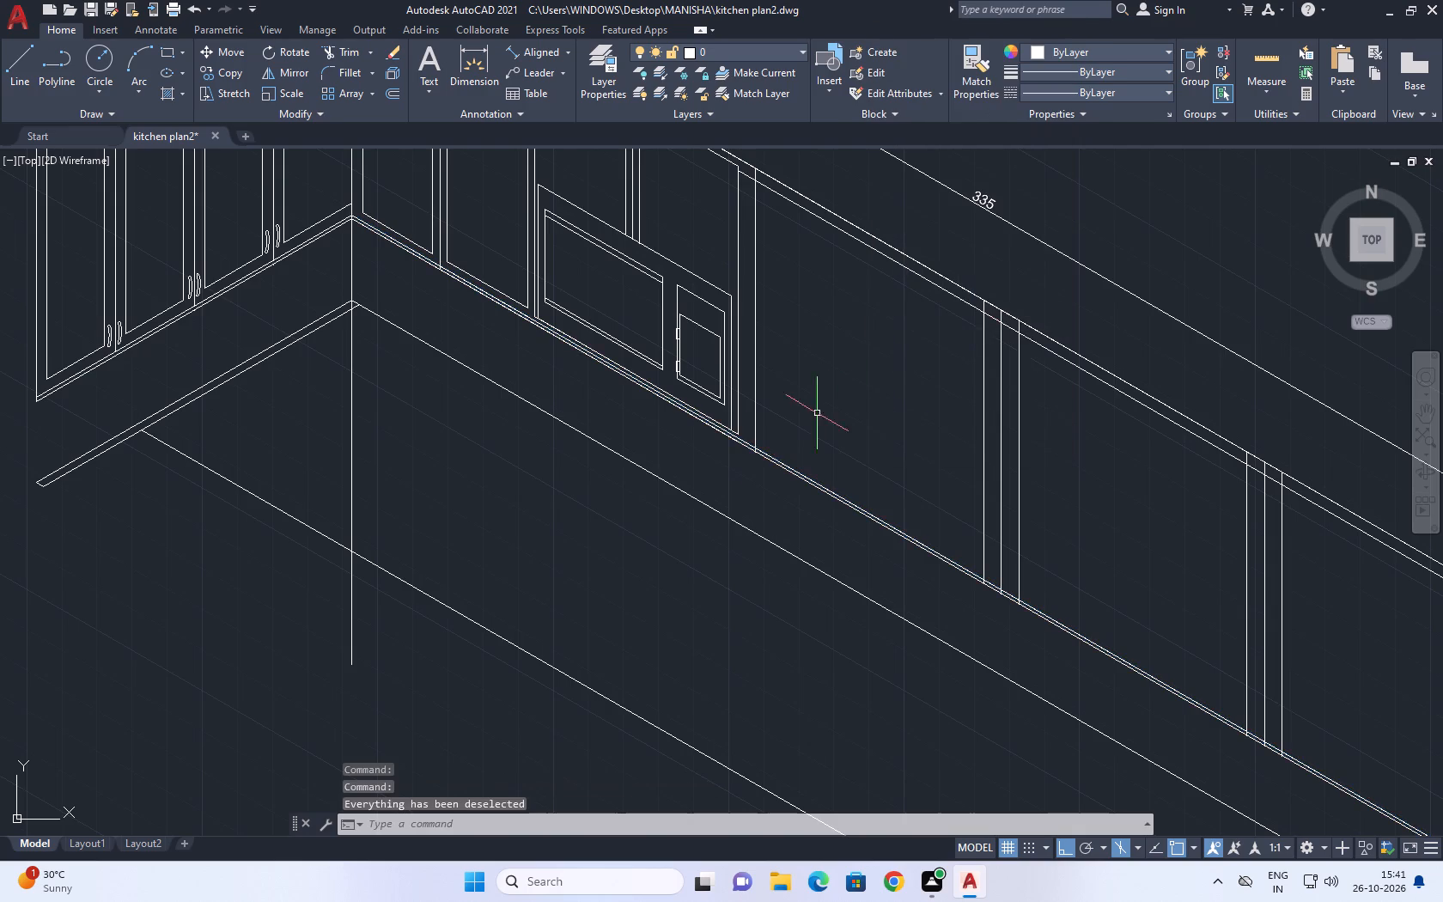
Copy the new bottom edge line of the undetailed upper-cabinet bays 3 units straight up.
scroll(746, 458, "up", 1)
left_click(769, 448)
scroll(768, 465, "up", 1)
middle_click_drag(747, 452, 702, 483)
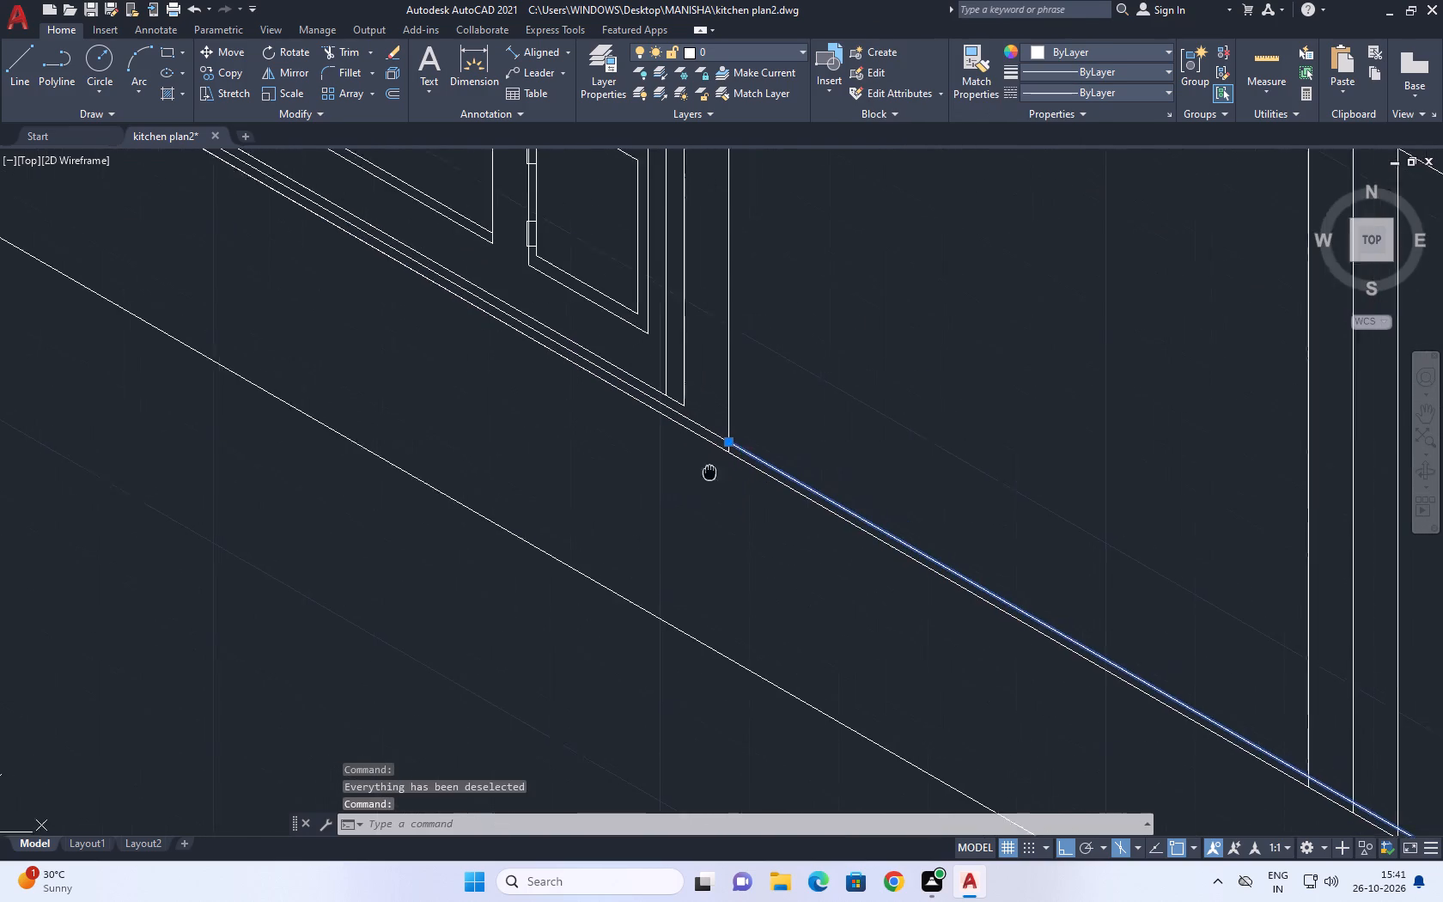
middle_click_drag(702, 483, 667, 558)
type("ci")
key("BackSpace")
key("BackSpace")
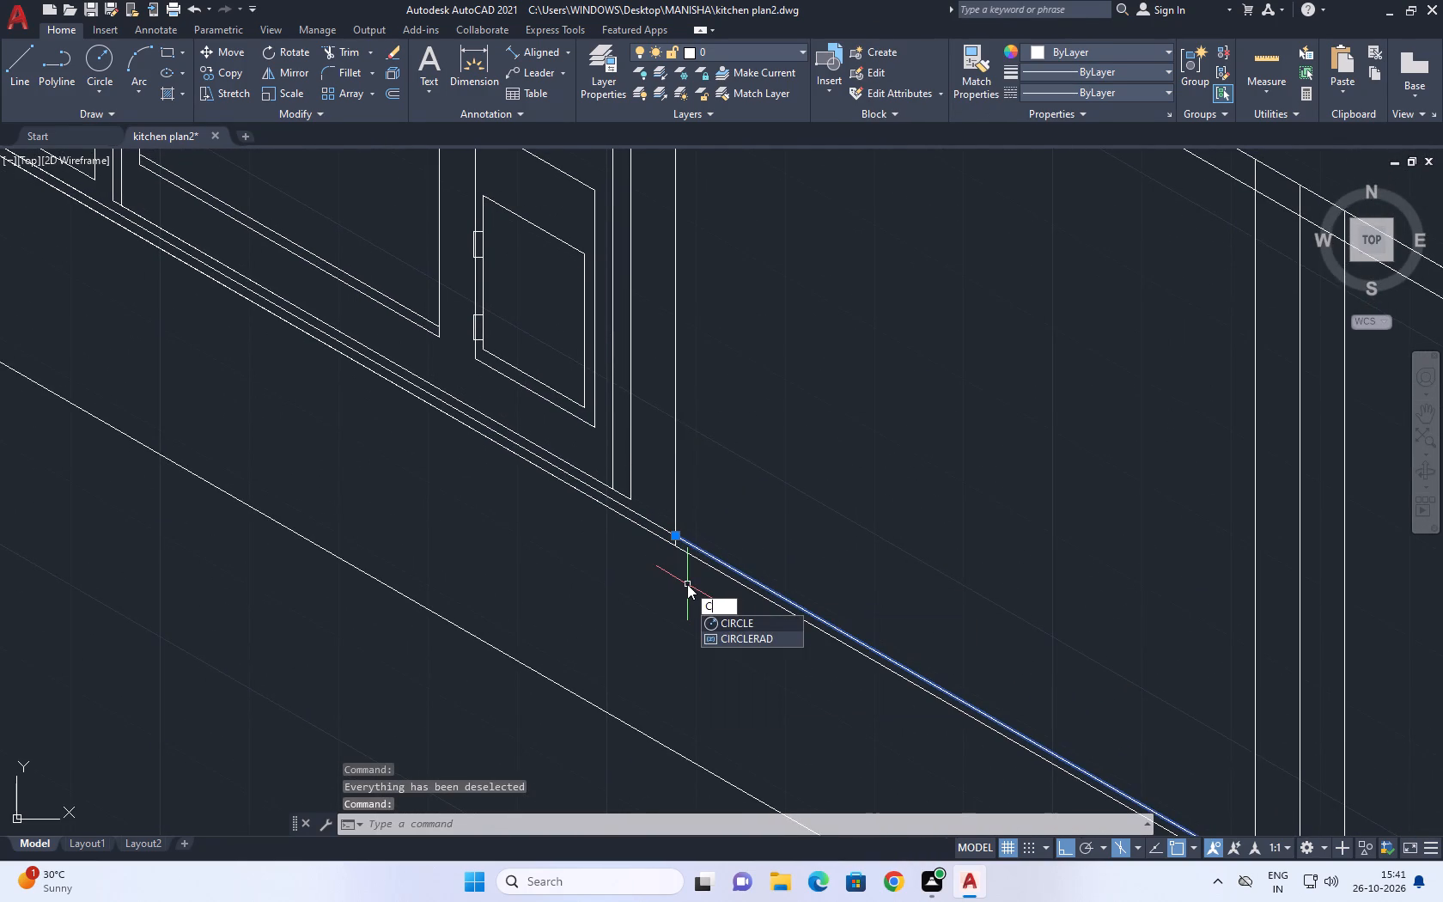
key("o")
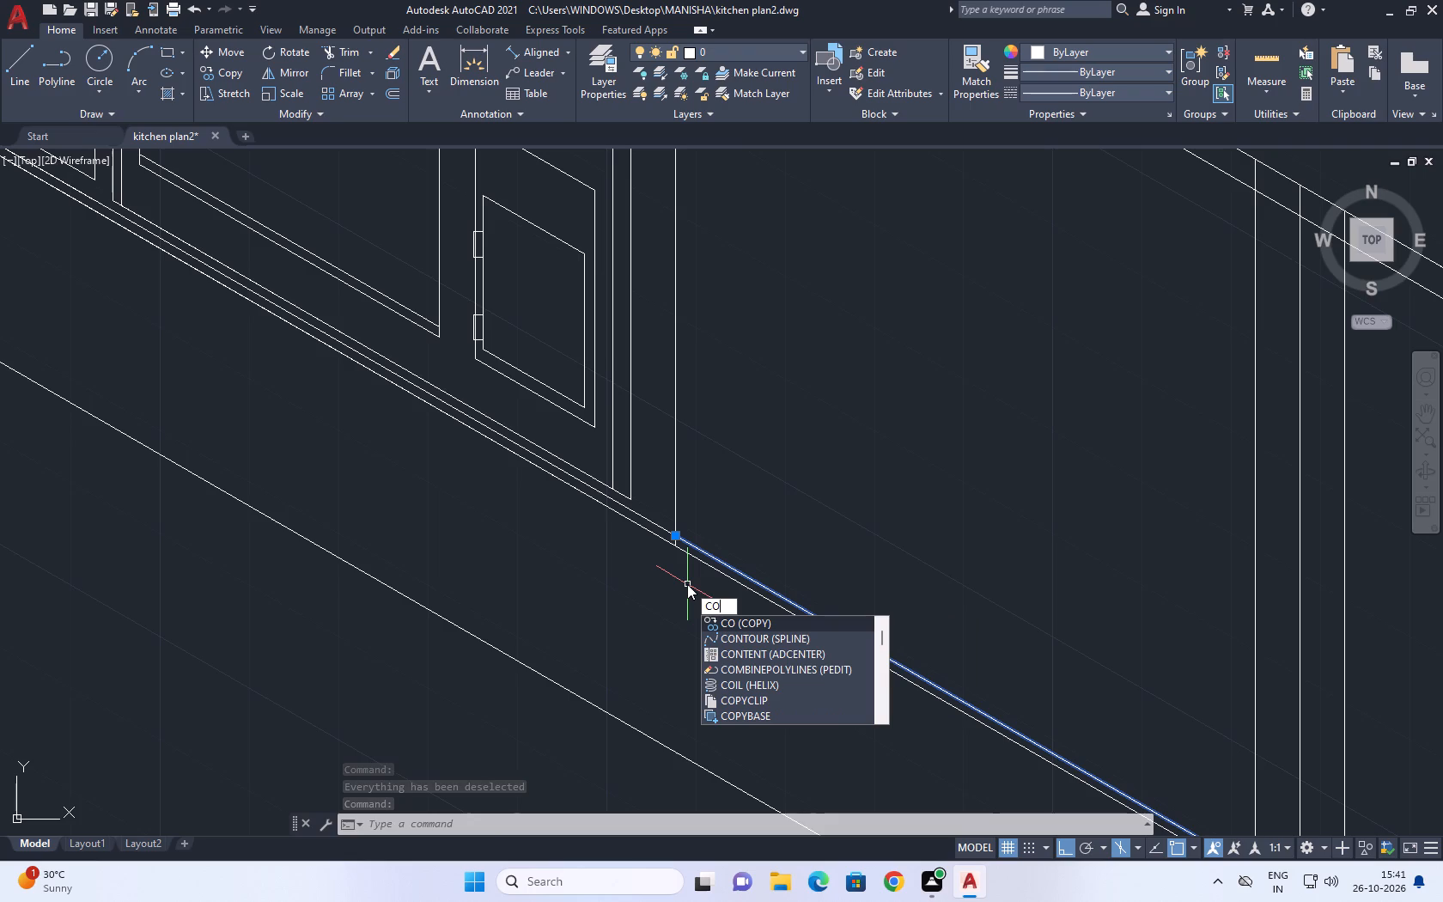
key("space")
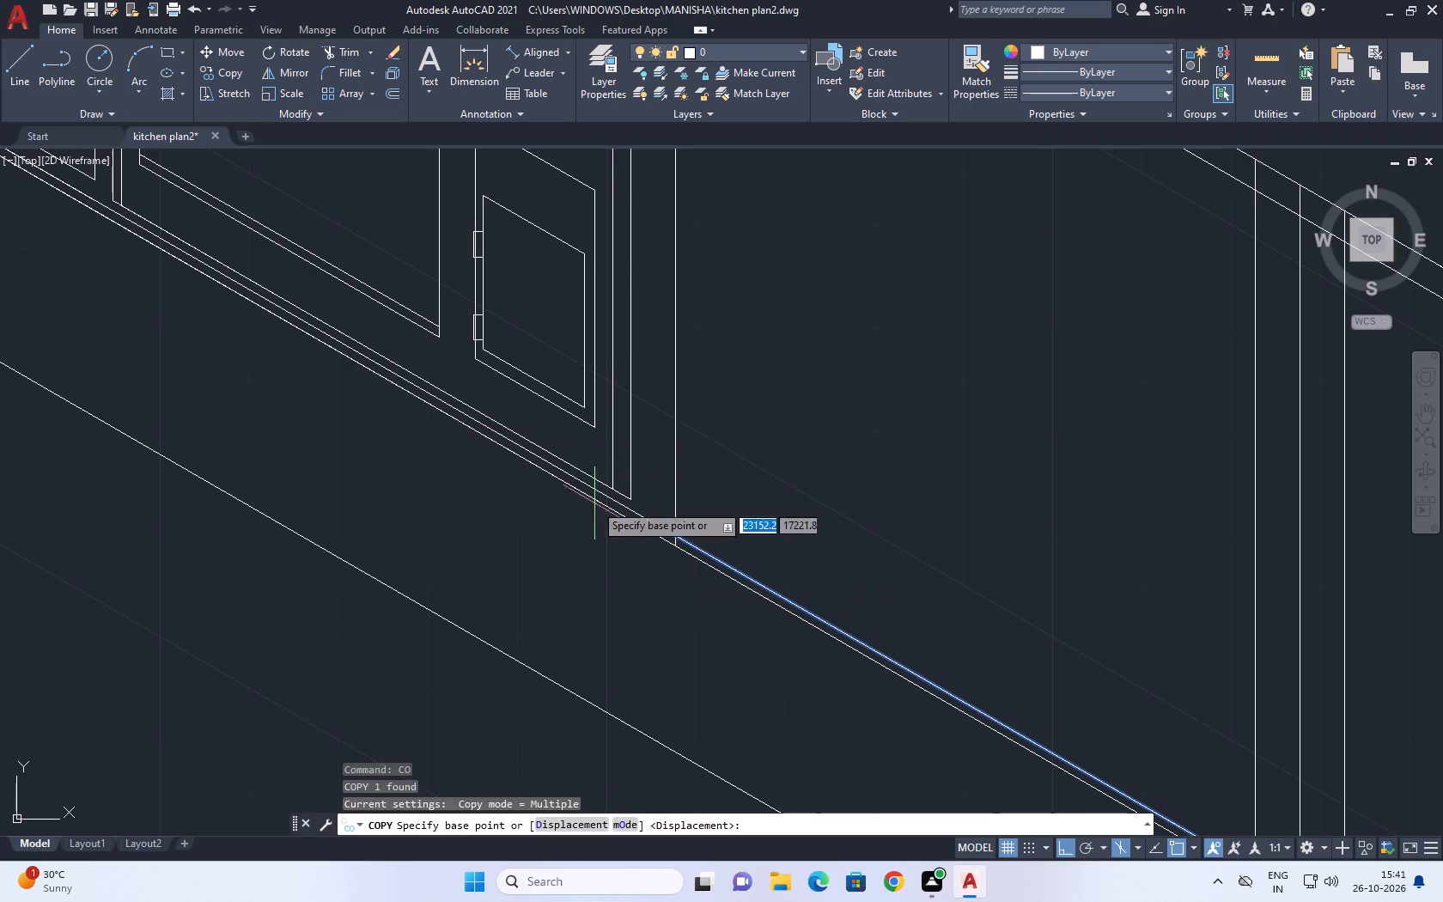
left_click(712, 558)
key("3")
key("Return")
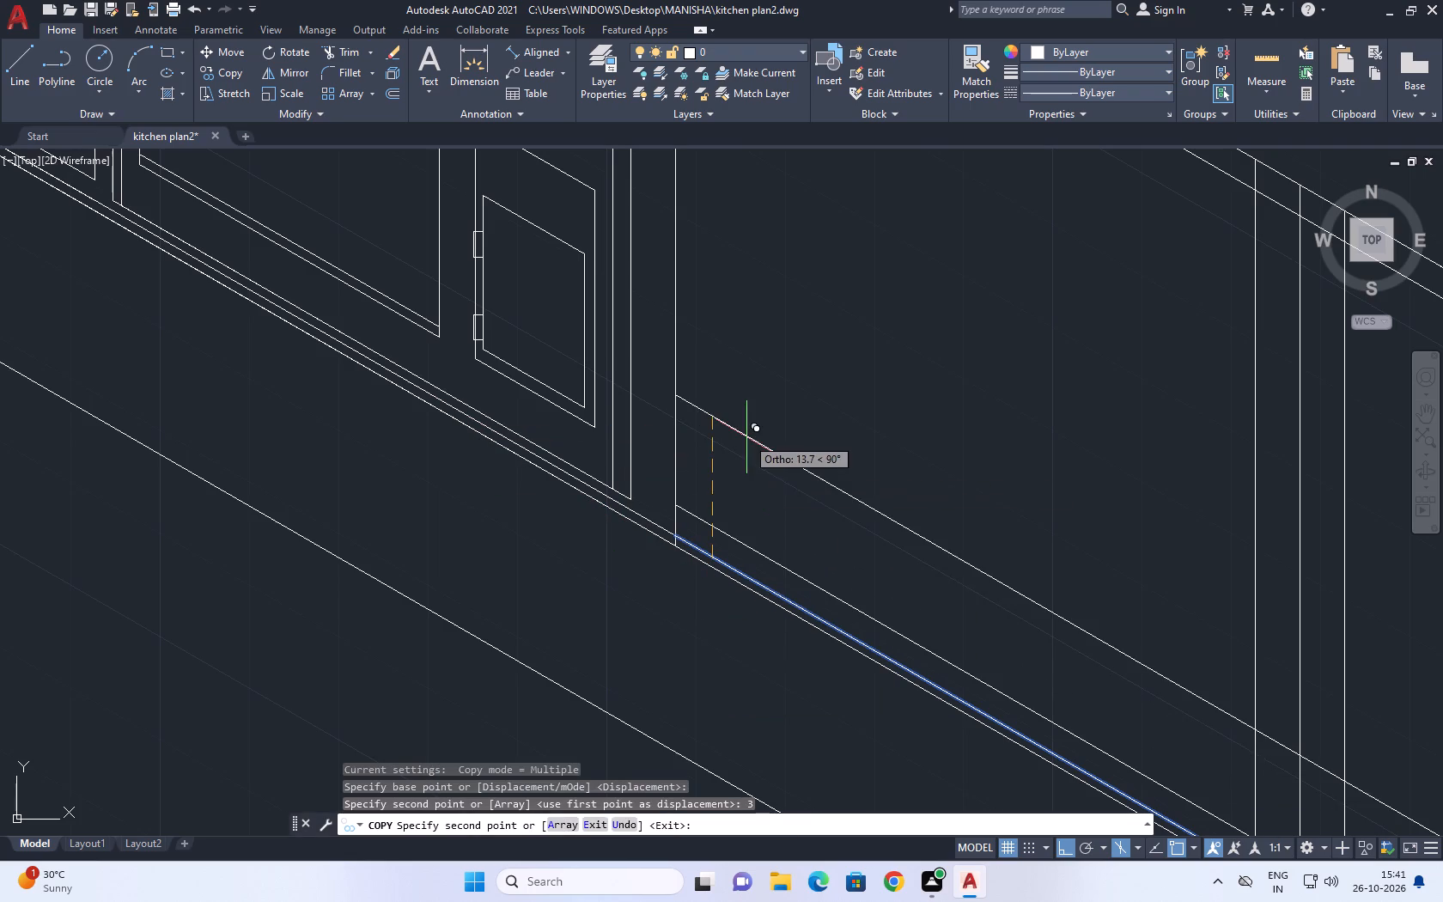
scroll(734, 540, "down", 1)
right_click(795, 447)
left_click(866, 467)
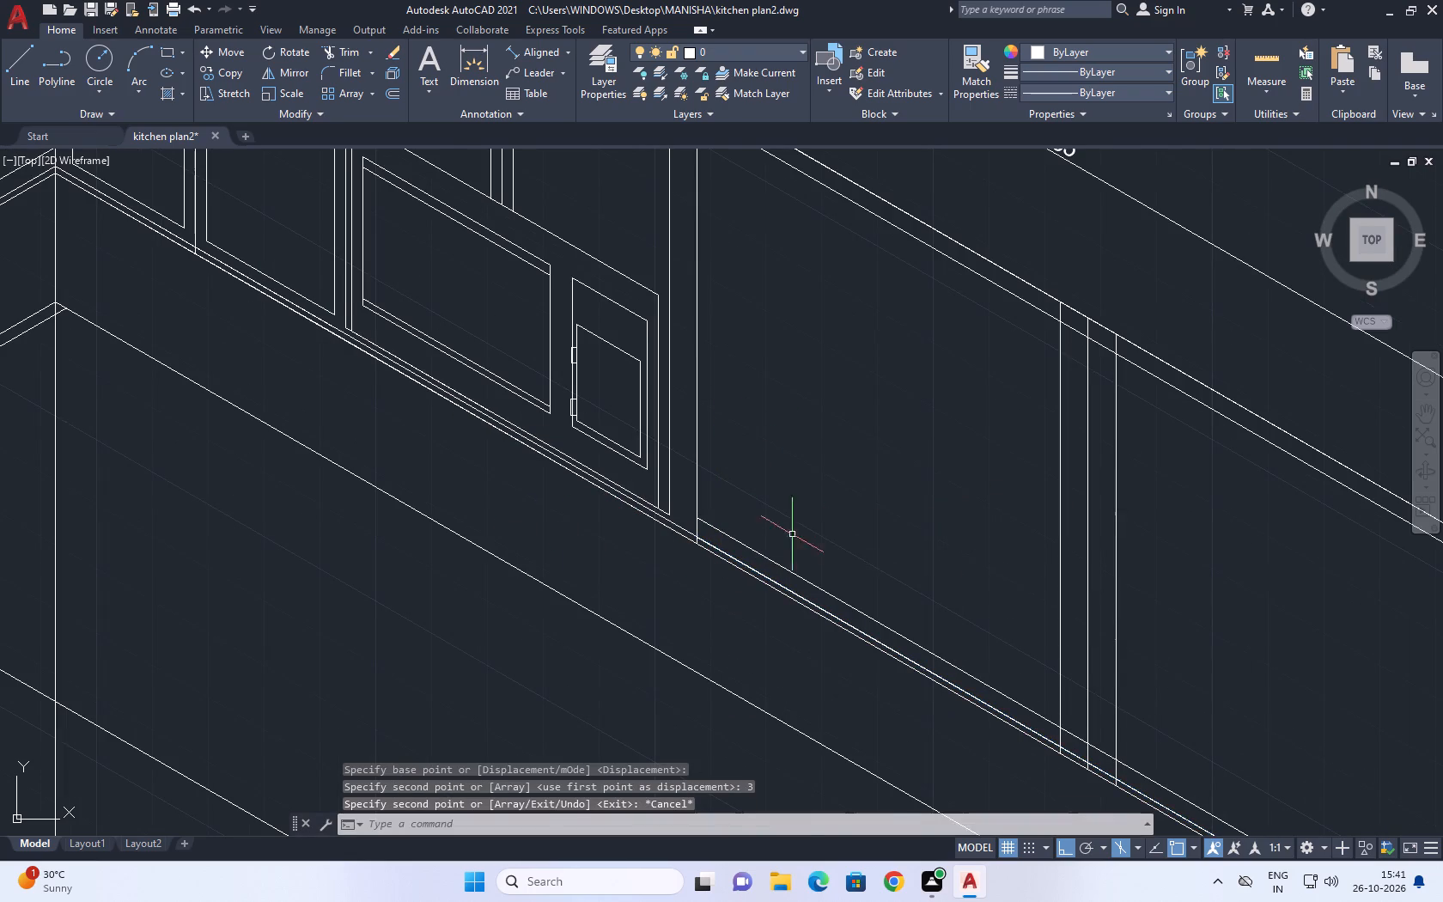
Trim the inner top line across the first divider between the undetailed bays, along with the outer verticals' stubs above it.
middle_click_drag(886, 534, 386, 493)
scroll(887, 527, "down", 1)
middle_click_drag(879, 542, 712, 523)
scroll(727, 519, "down", 1)
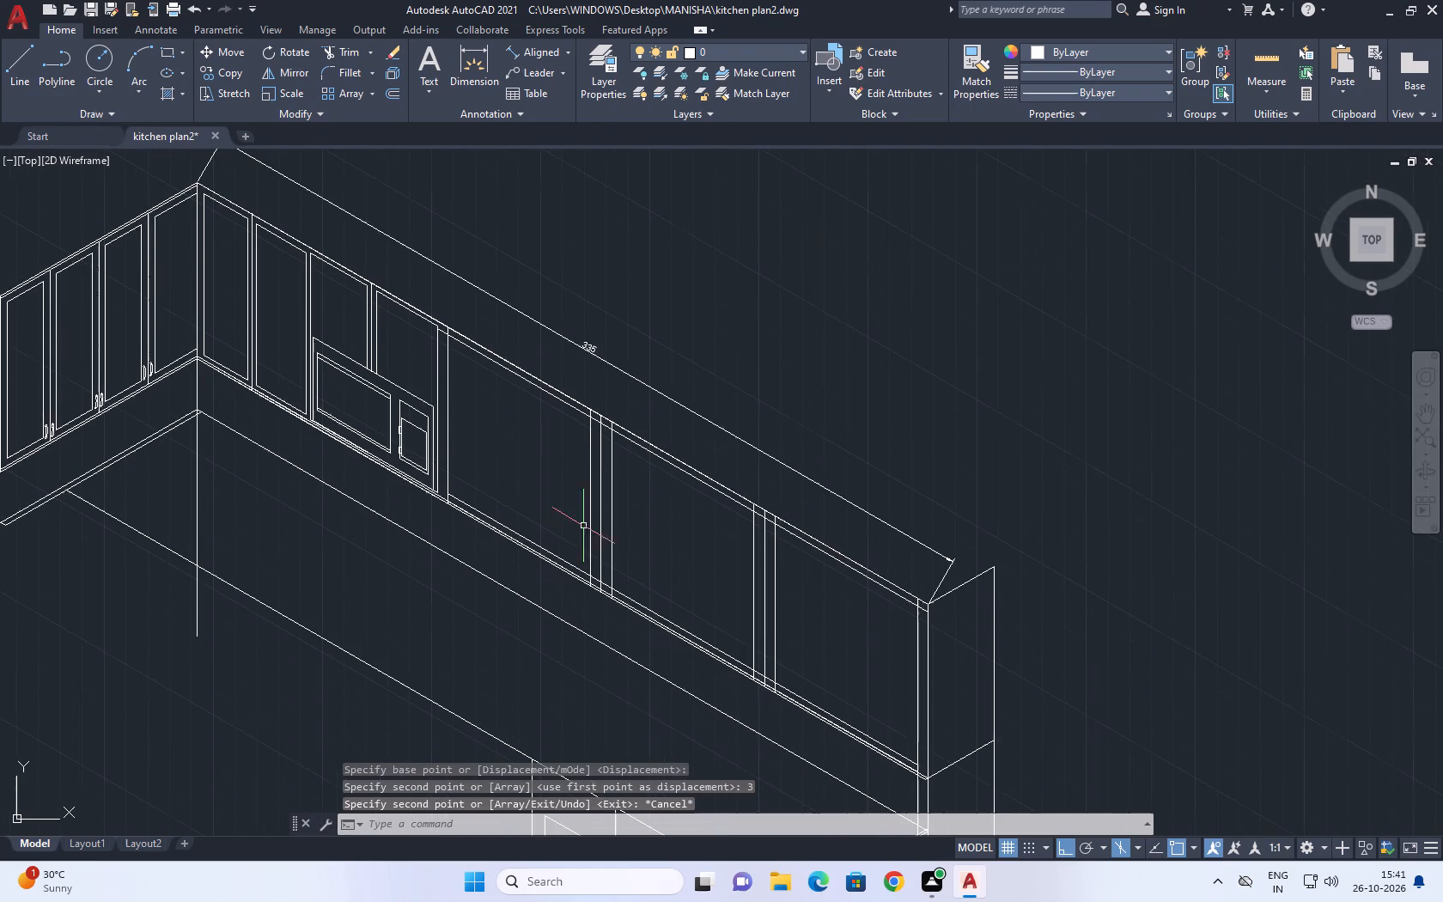
left_click(347, 45)
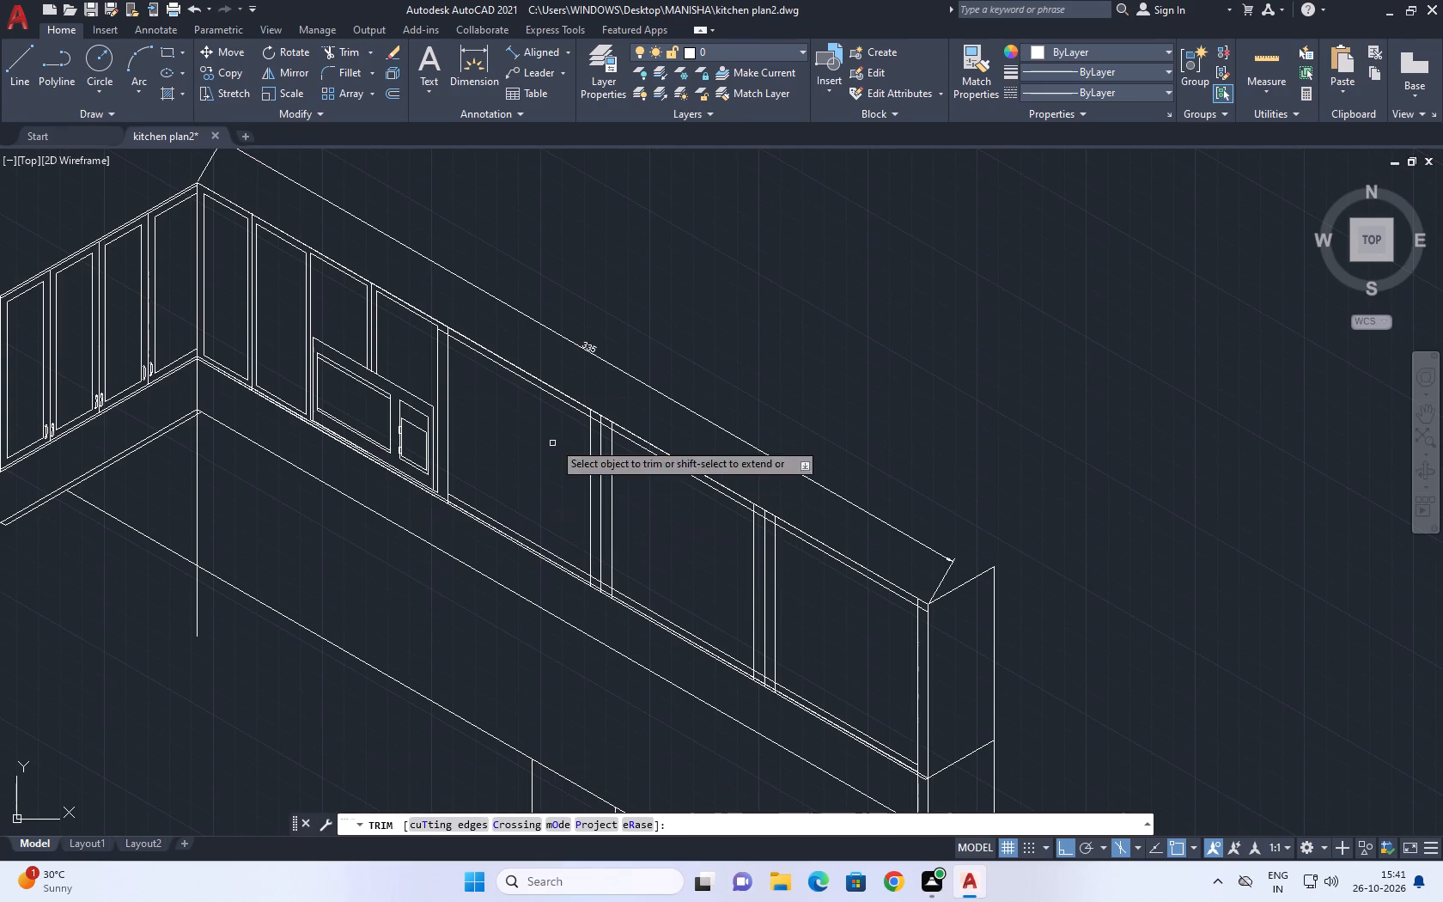
scroll(620, 413, "up", 3)
scroll(528, 465, "up", 2)
left_click_drag(506, 445, 498, 424)
left_click(411, 337)
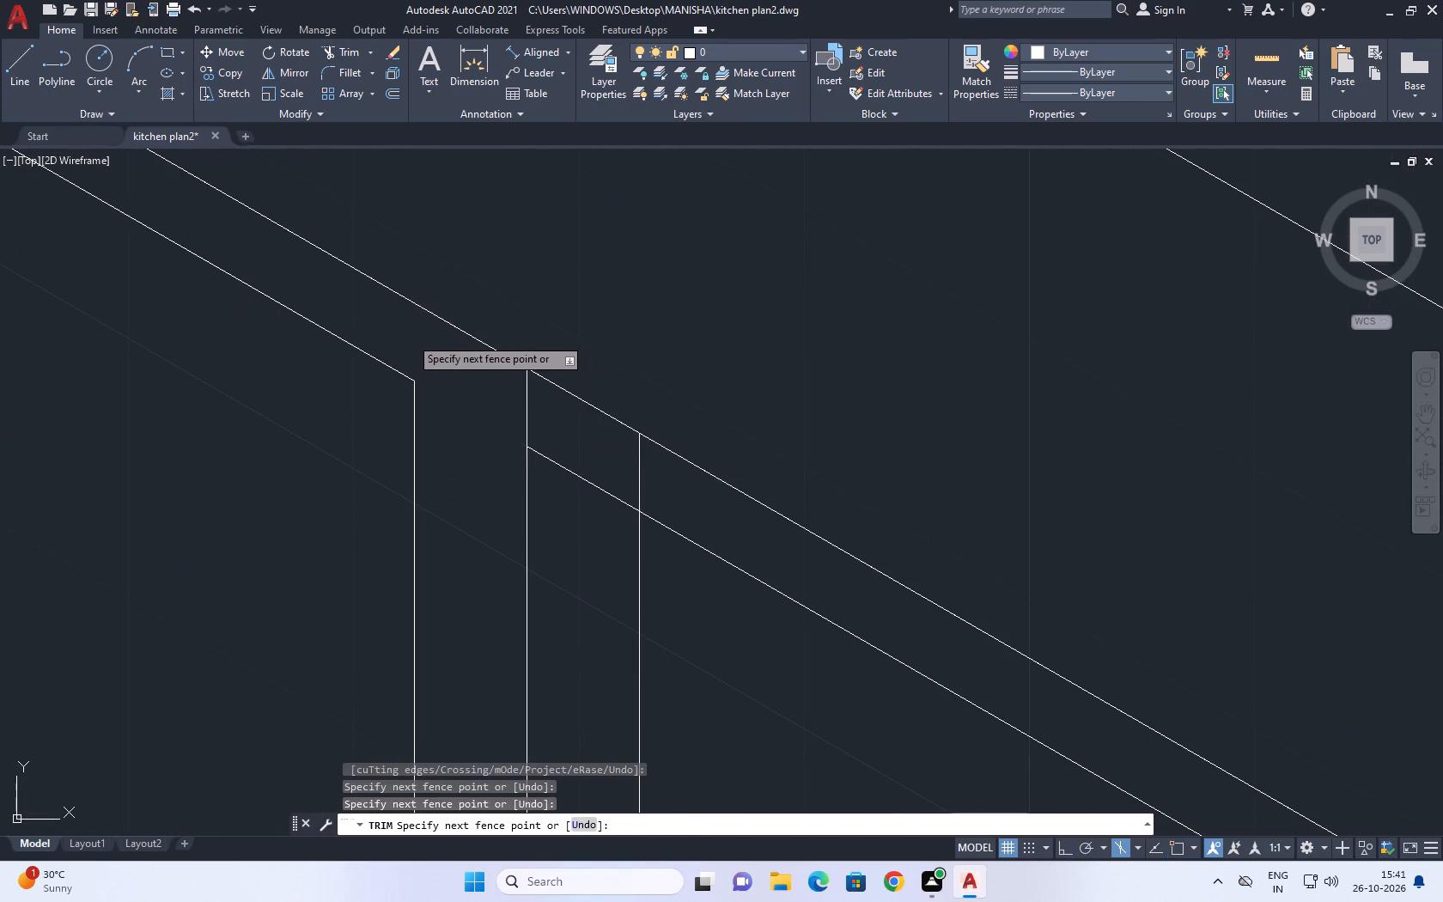
left_click(571, 488)
left_click(647, 466)
scroll(563, 436, "down", 6)
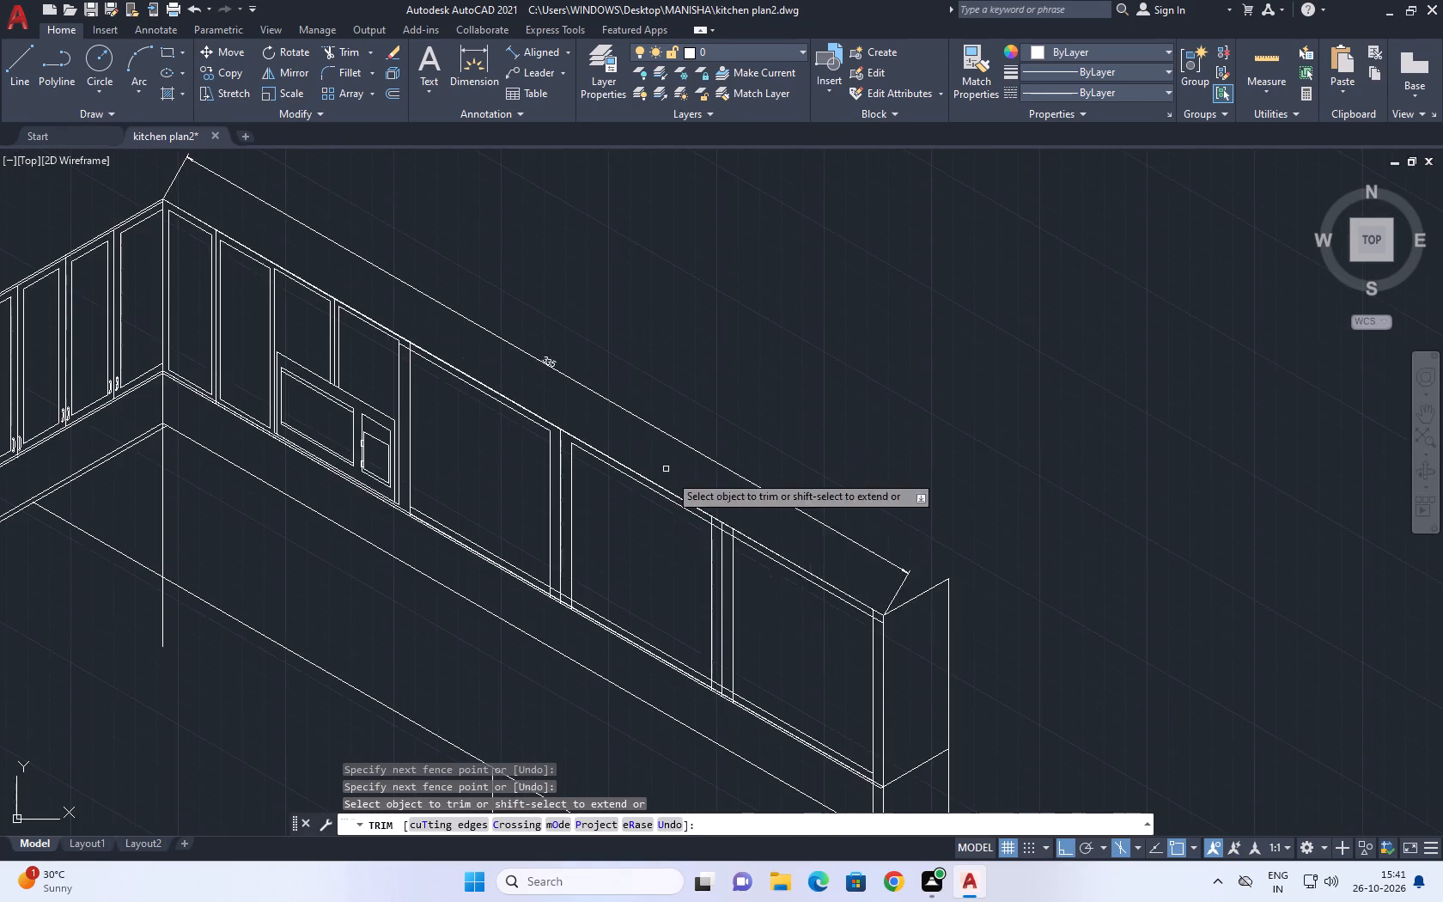
Trim the inner bottom line between the first divider's centre line and its far-side vertical, along with that vertical's stub below.
middle_click_drag(697, 593, 696, 558)
scroll(694, 549, "down", 1)
scroll(506, 544, "up", 3)
scroll(875, 566, "up", 3)
middle_click_drag(778, 545, 643, 434)
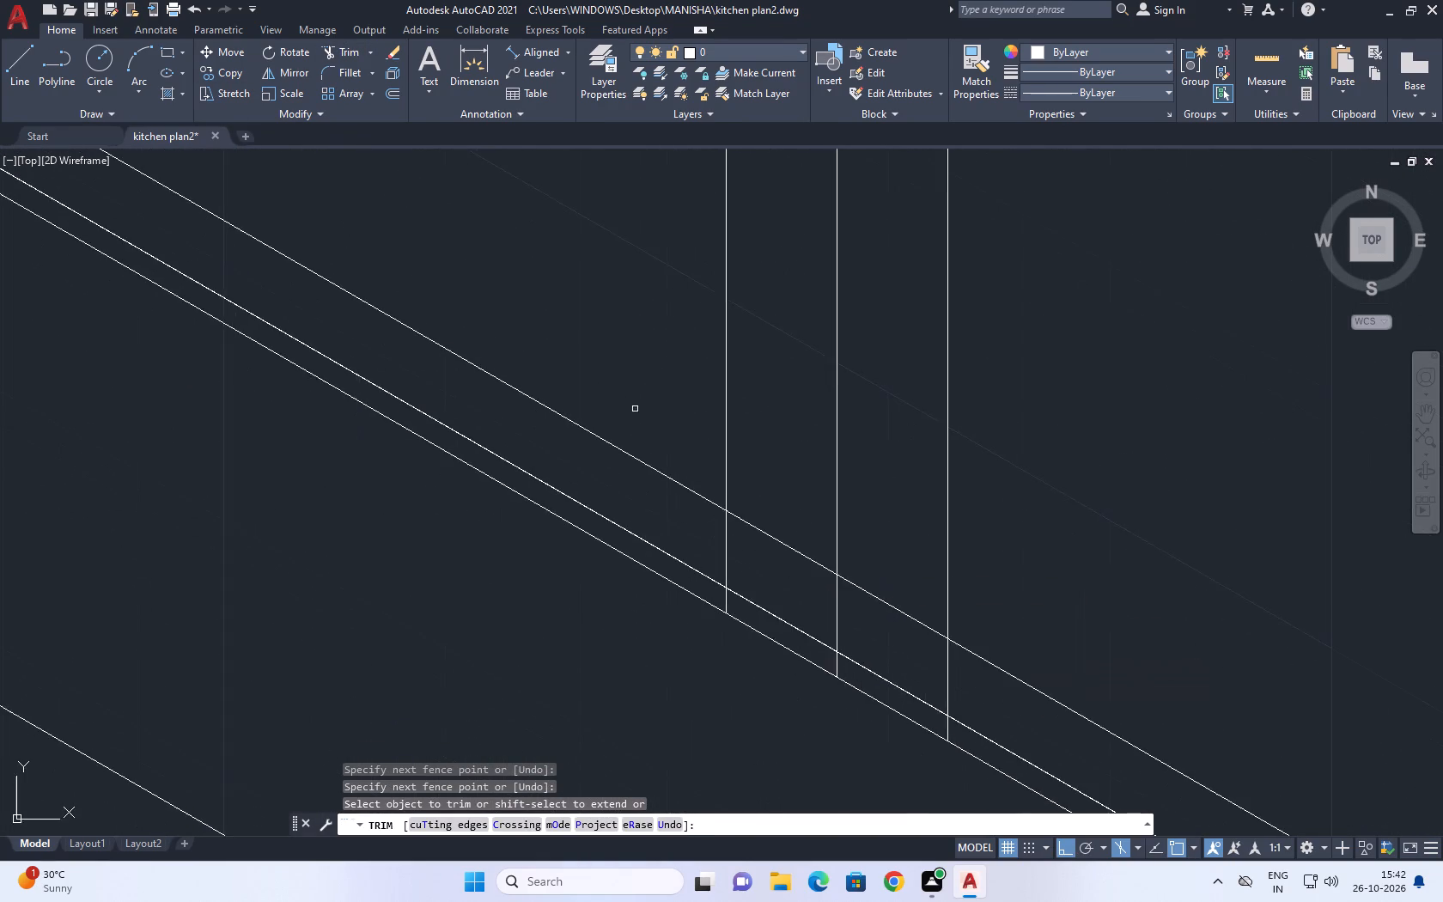
scroll(804, 603, "up", 2)
left_click(1168, 759)
left_click(1020, 564)
Trim the inner bottom line between the first divider's near-side vertical and centre line, along with the near-side vertical's stubs below.
middle_click_drag(925, 578, 732, 343)
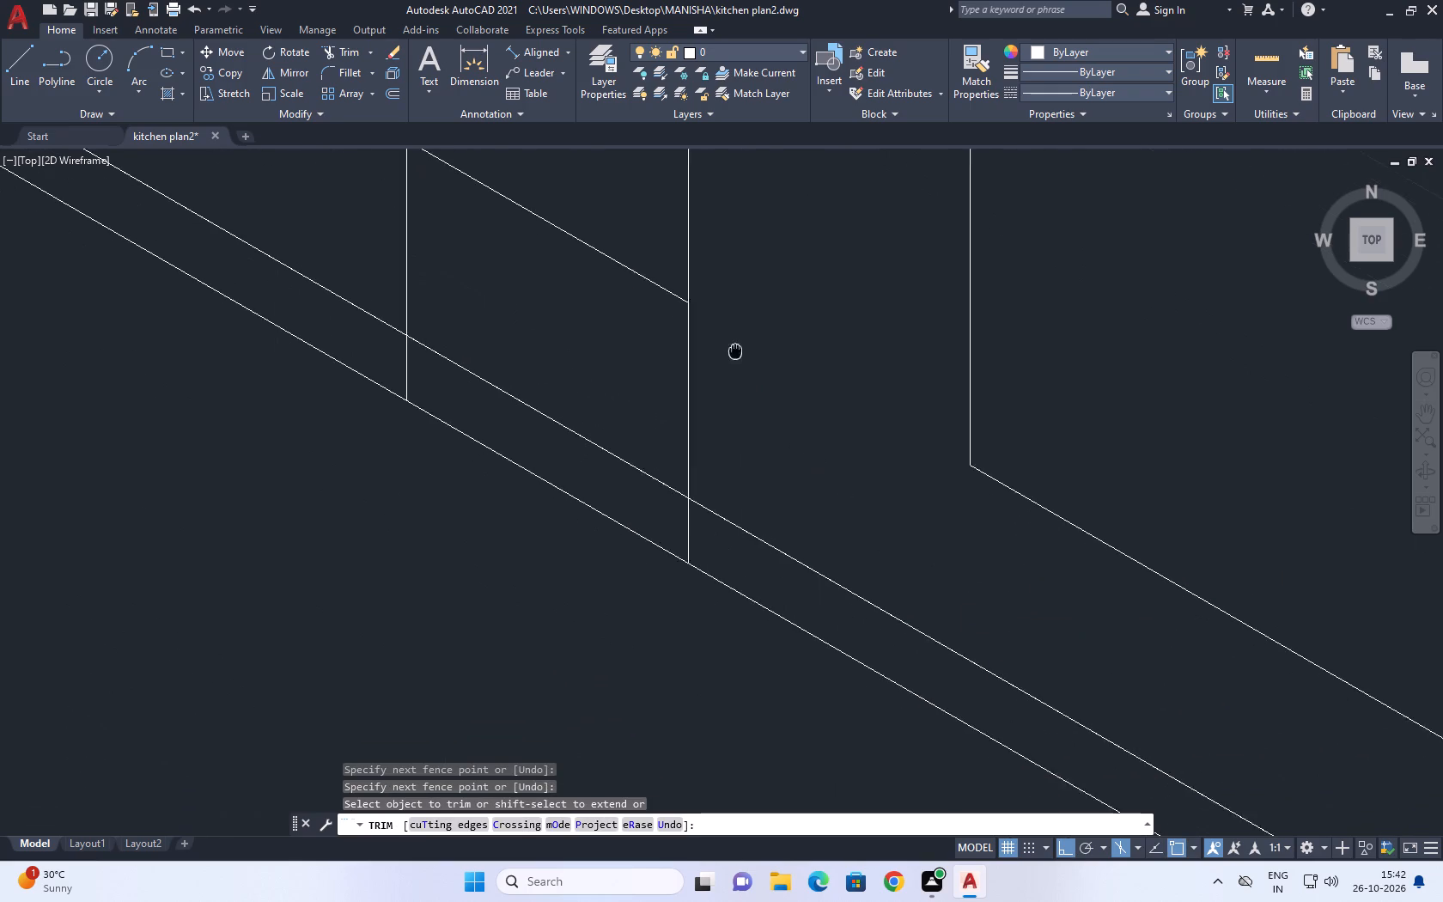
middle_click_drag(732, 343, 713, 319)
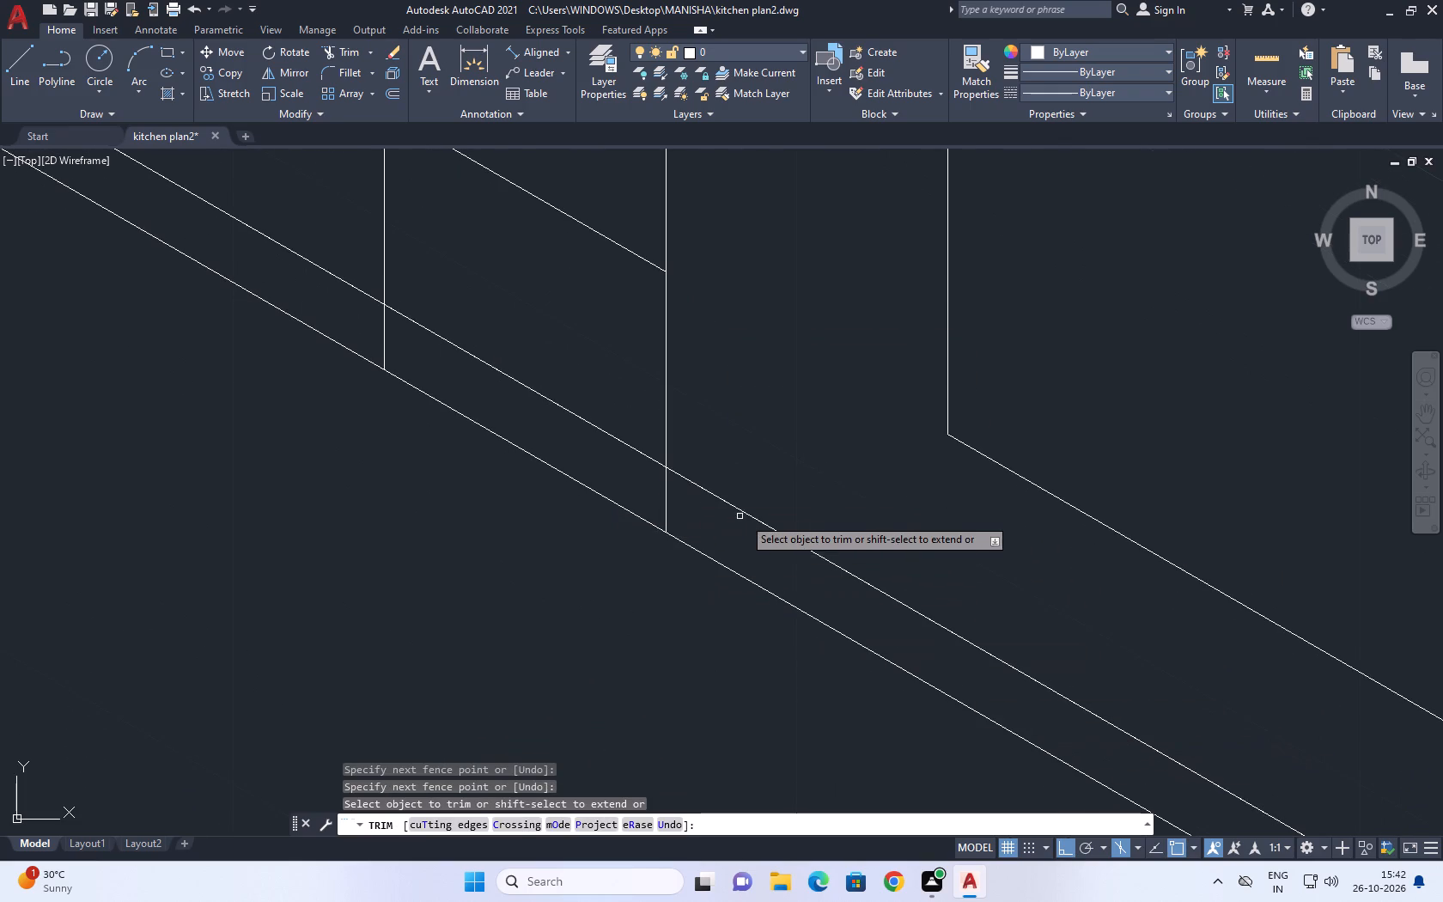
scroll(750, 520, "down", 4)
scroll(691, 472, "up", 3)
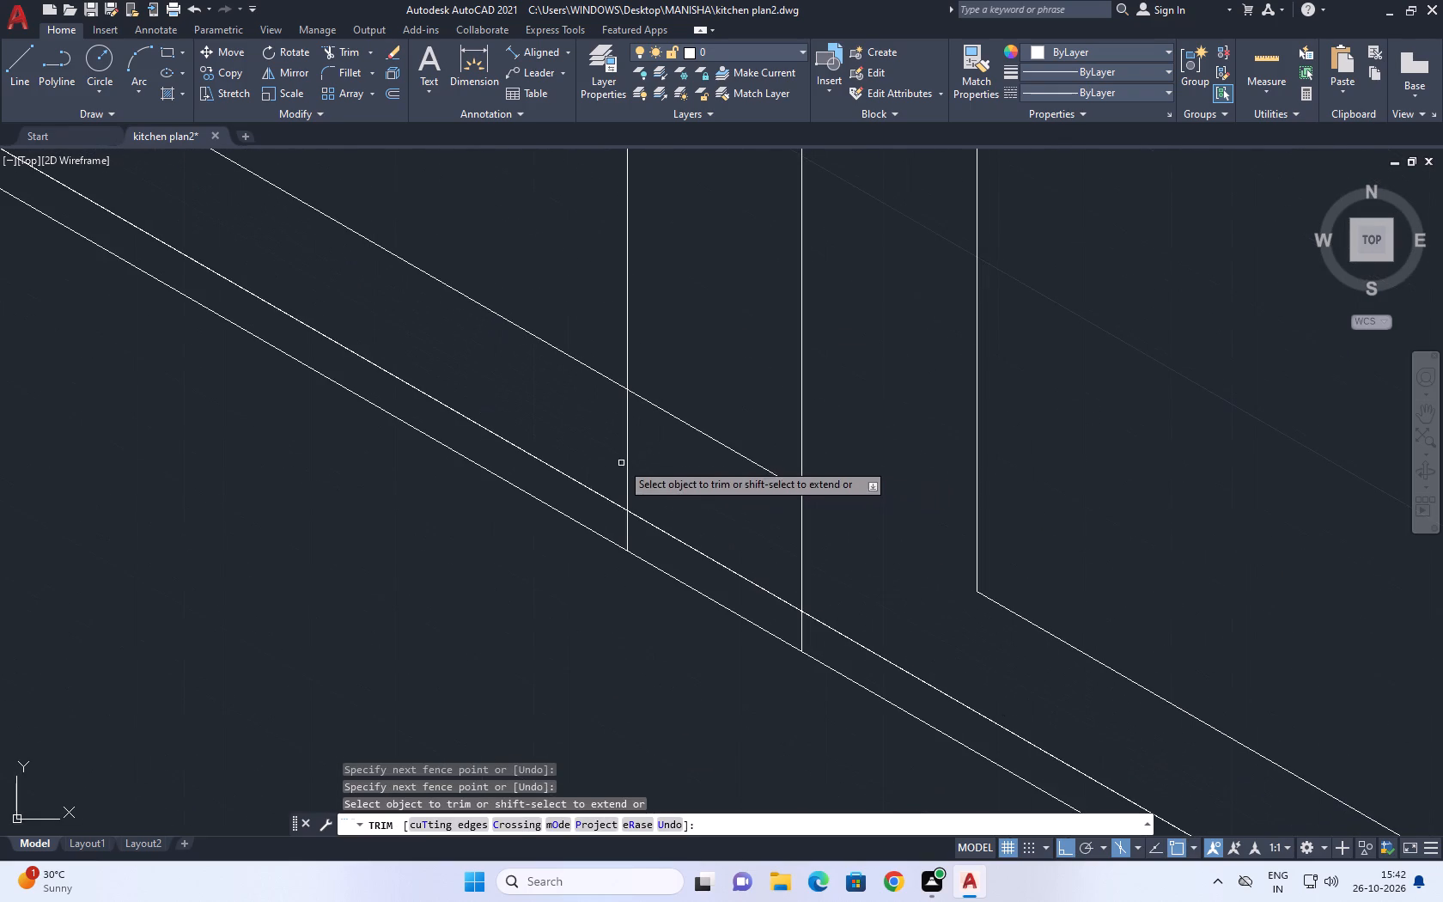
left_click(625, 458)
left_click(728, 410)
left_click(681, 436)
left_click_drag(645, 543, 633, 531)
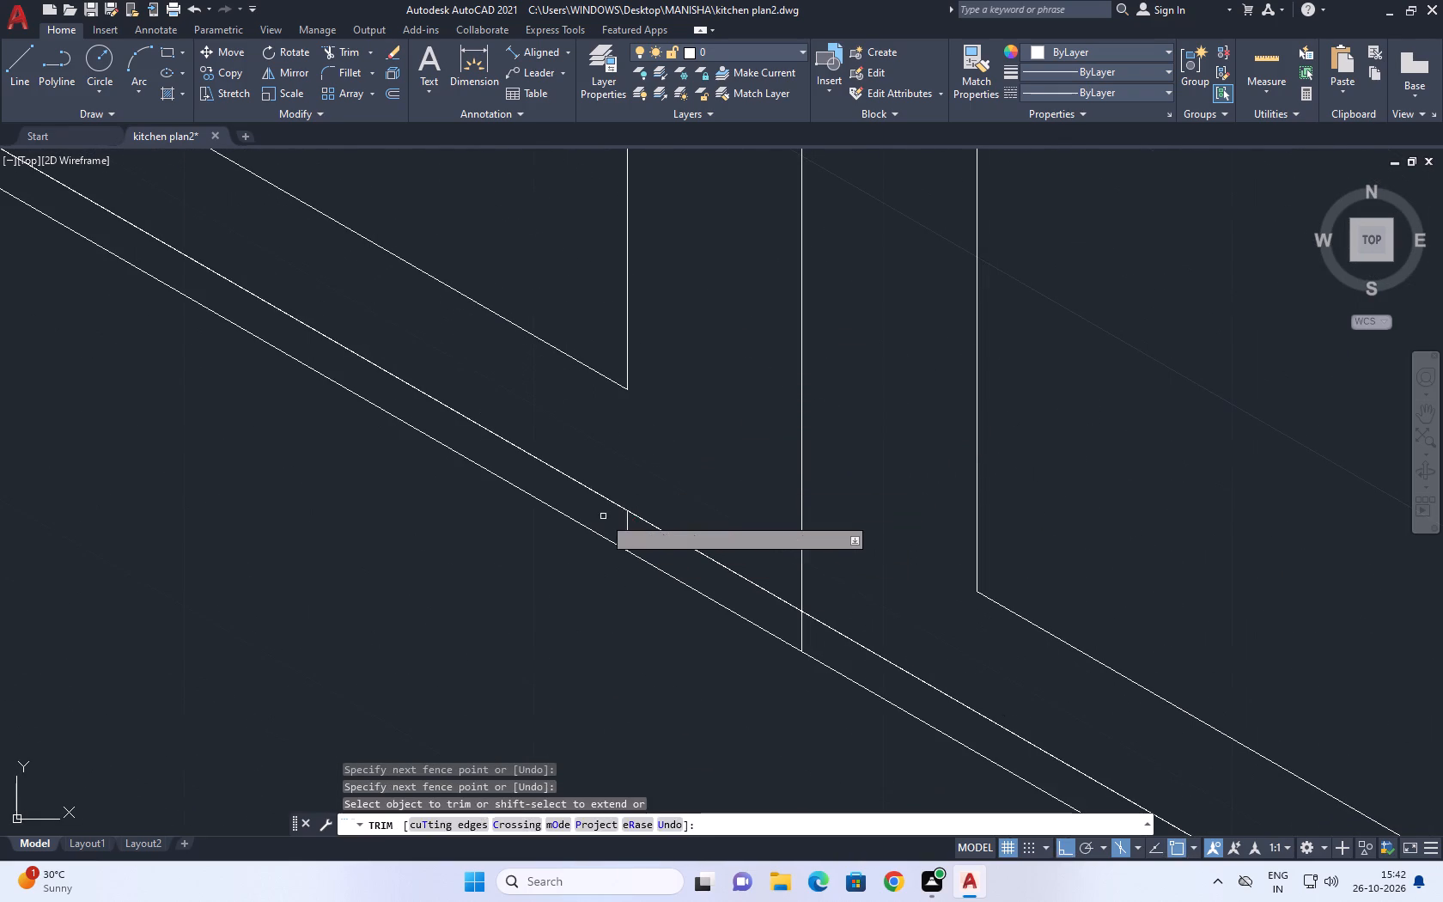
left_click_drag(603, 516, 660, 531)
scroll(728, 552, "down", 6)
Trim the short end of the second divider's far-side vertical that overshoots the upper of the two bottom edge lines.
middle_click_drag(855, 537, 802, 526)
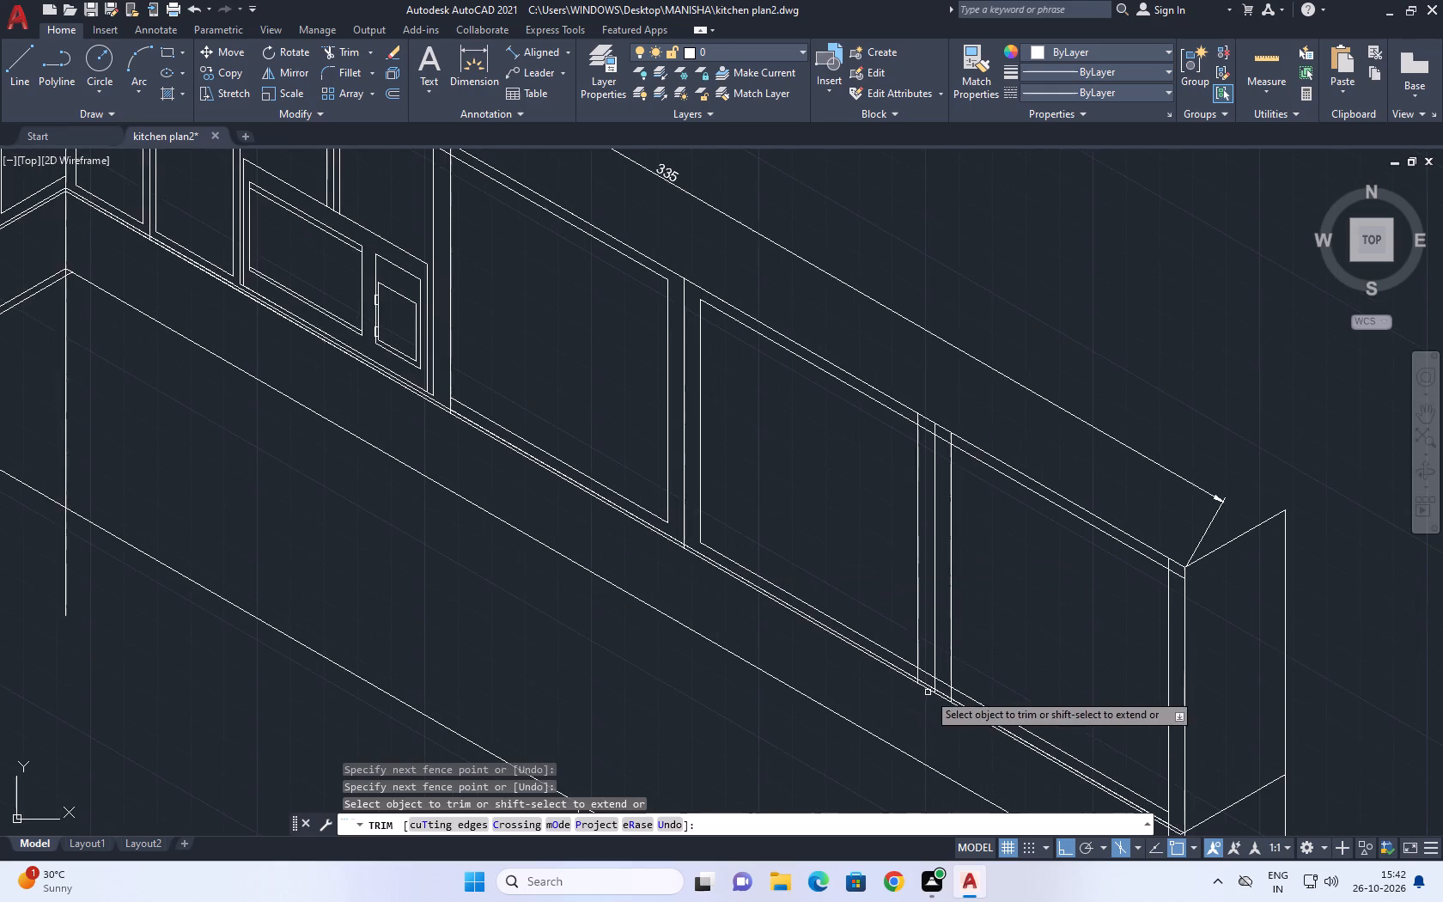
scroll(926, 678, "up", 1)
middle_click_drag(927, 678, 656, 679)
scroll(691, 704, "up", 2)
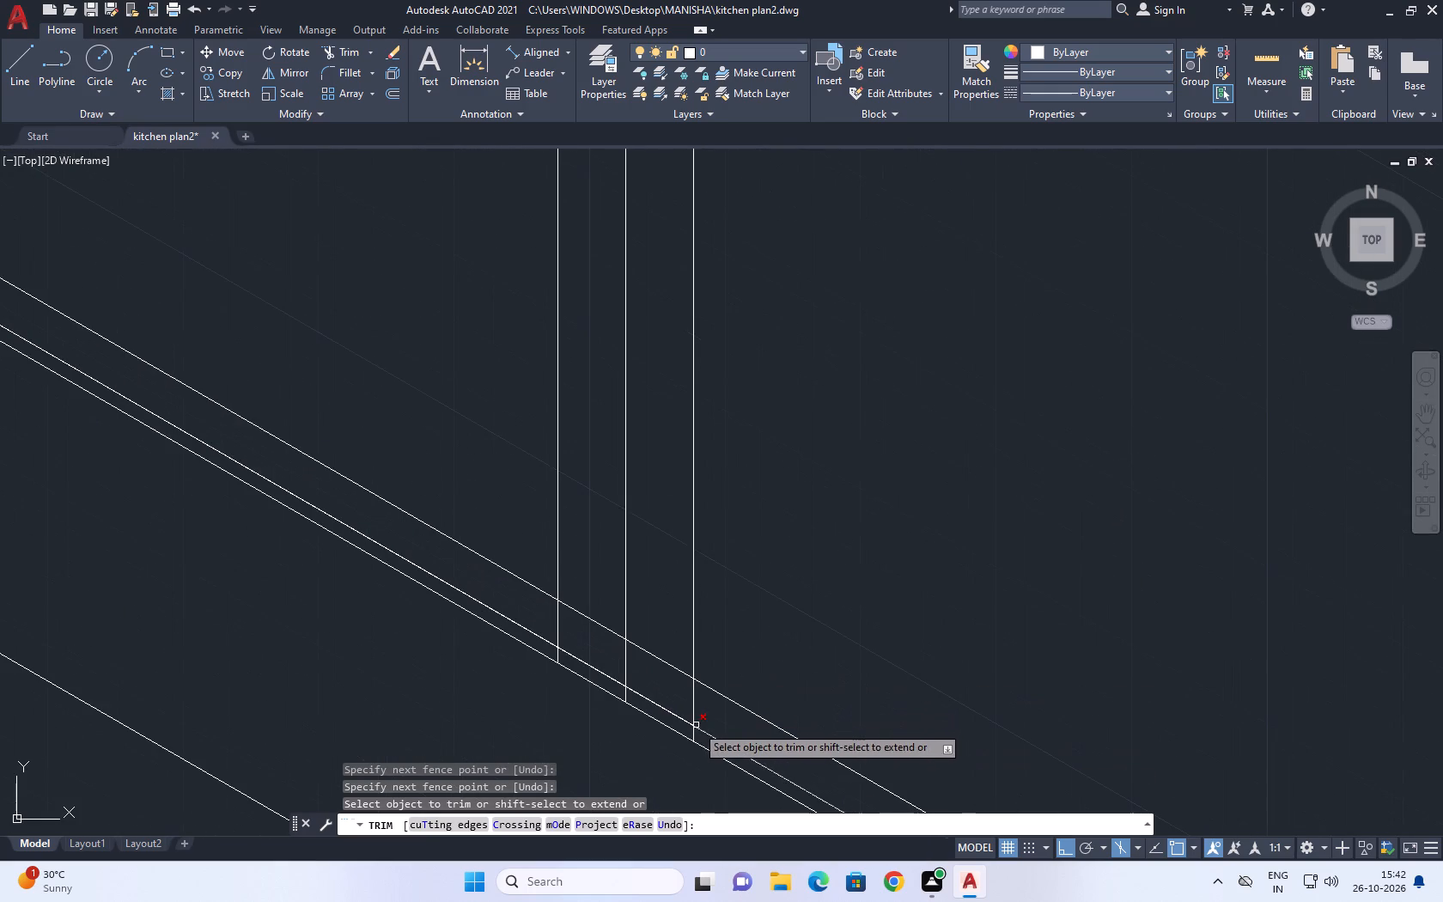
left_click(691, 734)
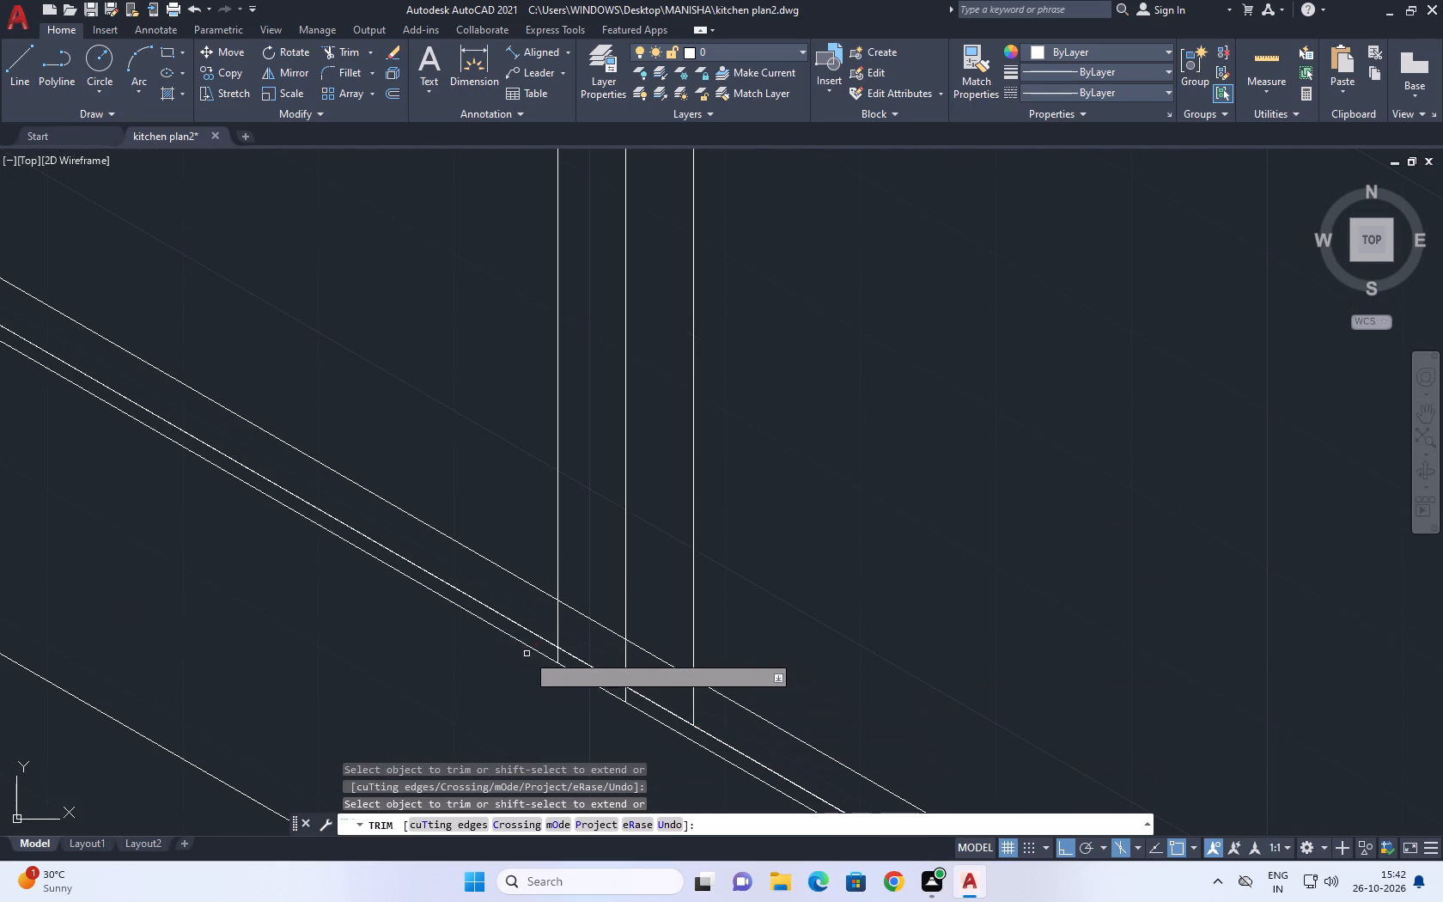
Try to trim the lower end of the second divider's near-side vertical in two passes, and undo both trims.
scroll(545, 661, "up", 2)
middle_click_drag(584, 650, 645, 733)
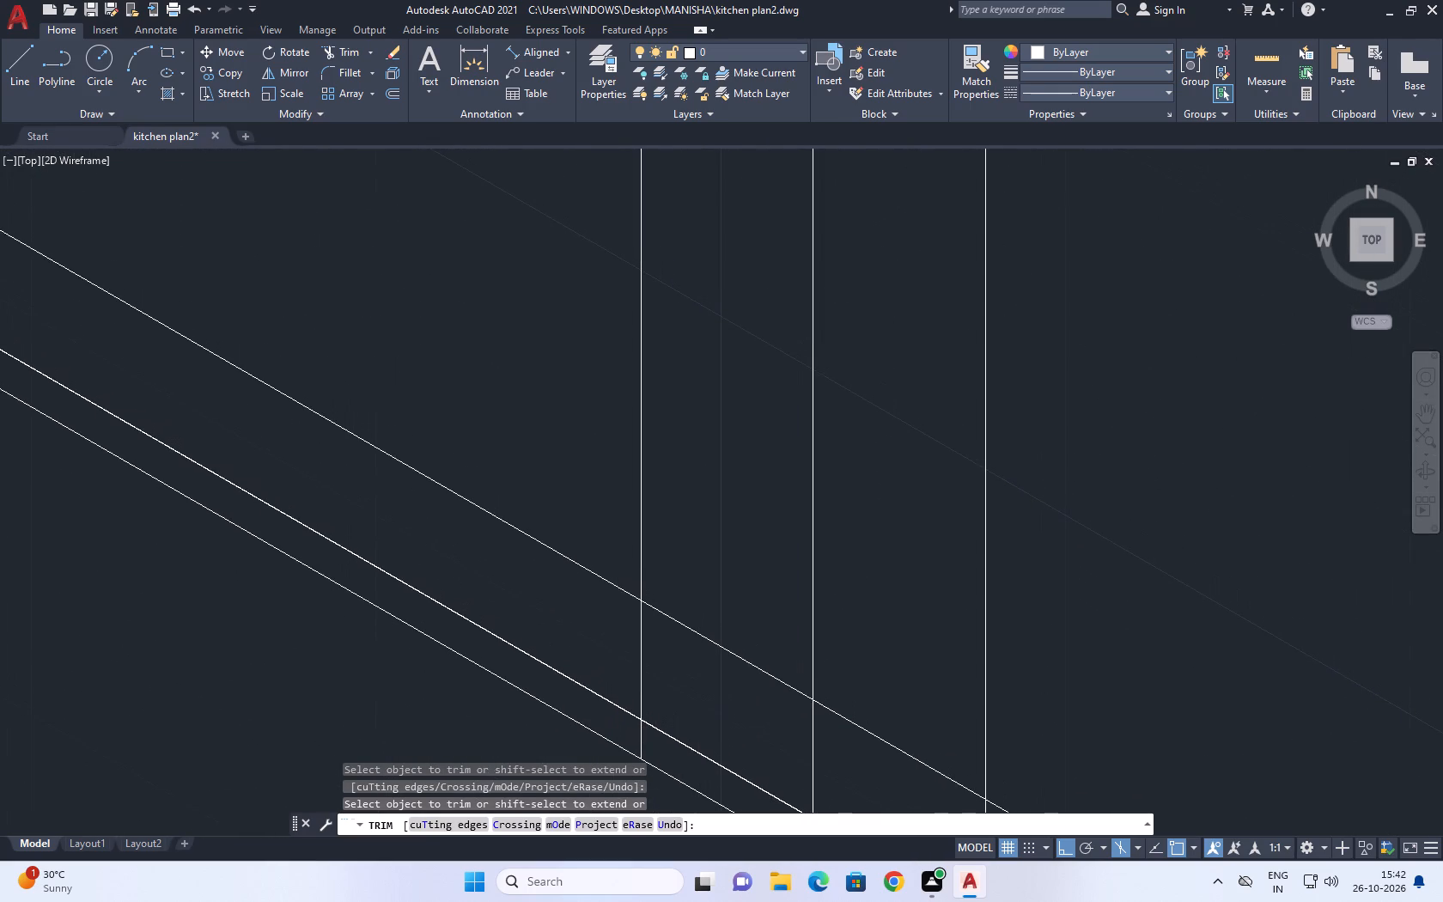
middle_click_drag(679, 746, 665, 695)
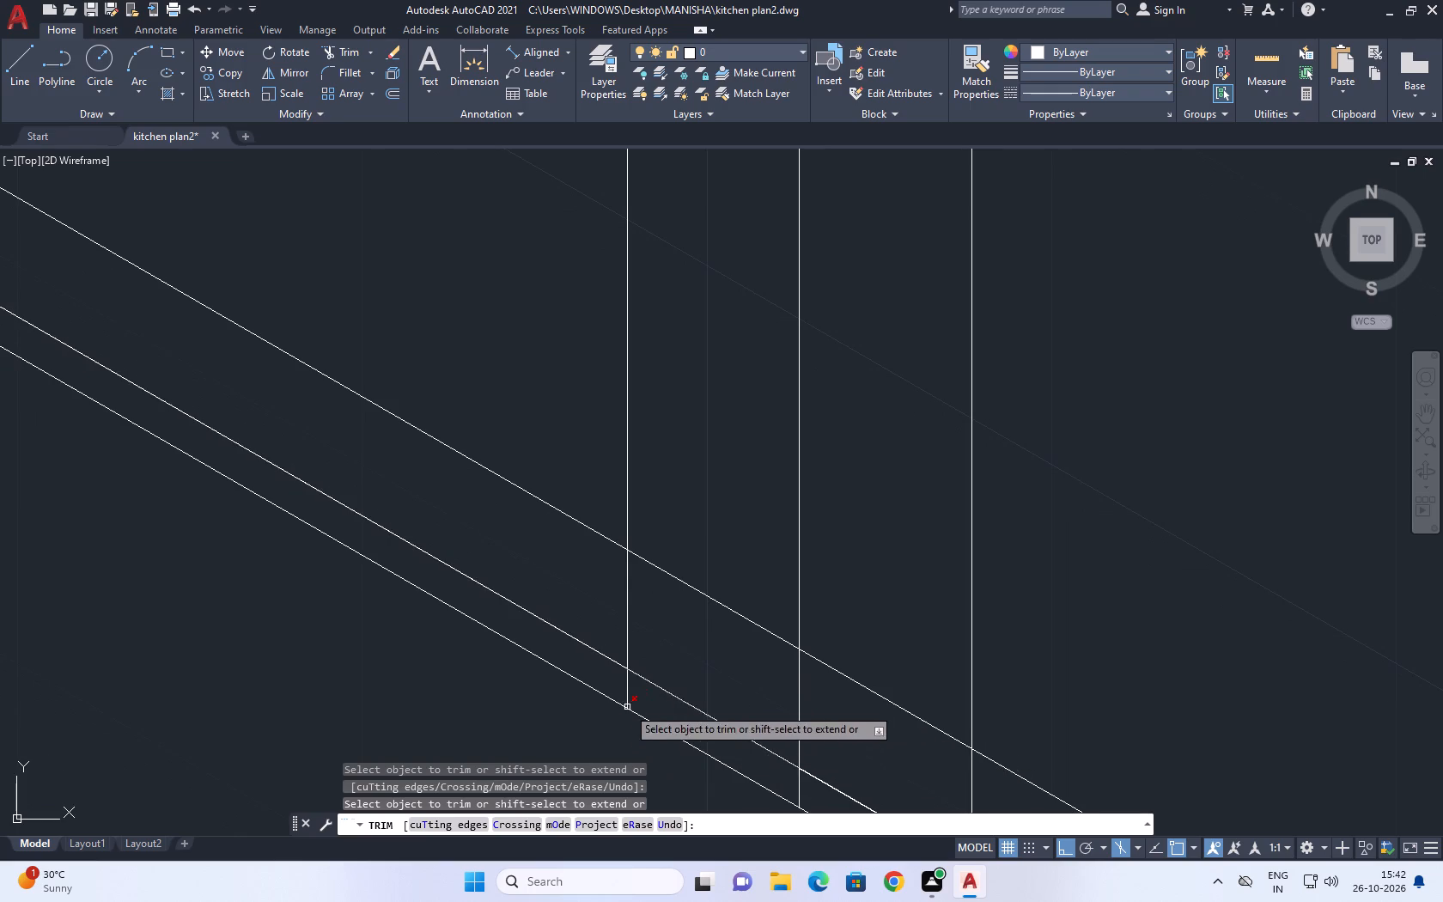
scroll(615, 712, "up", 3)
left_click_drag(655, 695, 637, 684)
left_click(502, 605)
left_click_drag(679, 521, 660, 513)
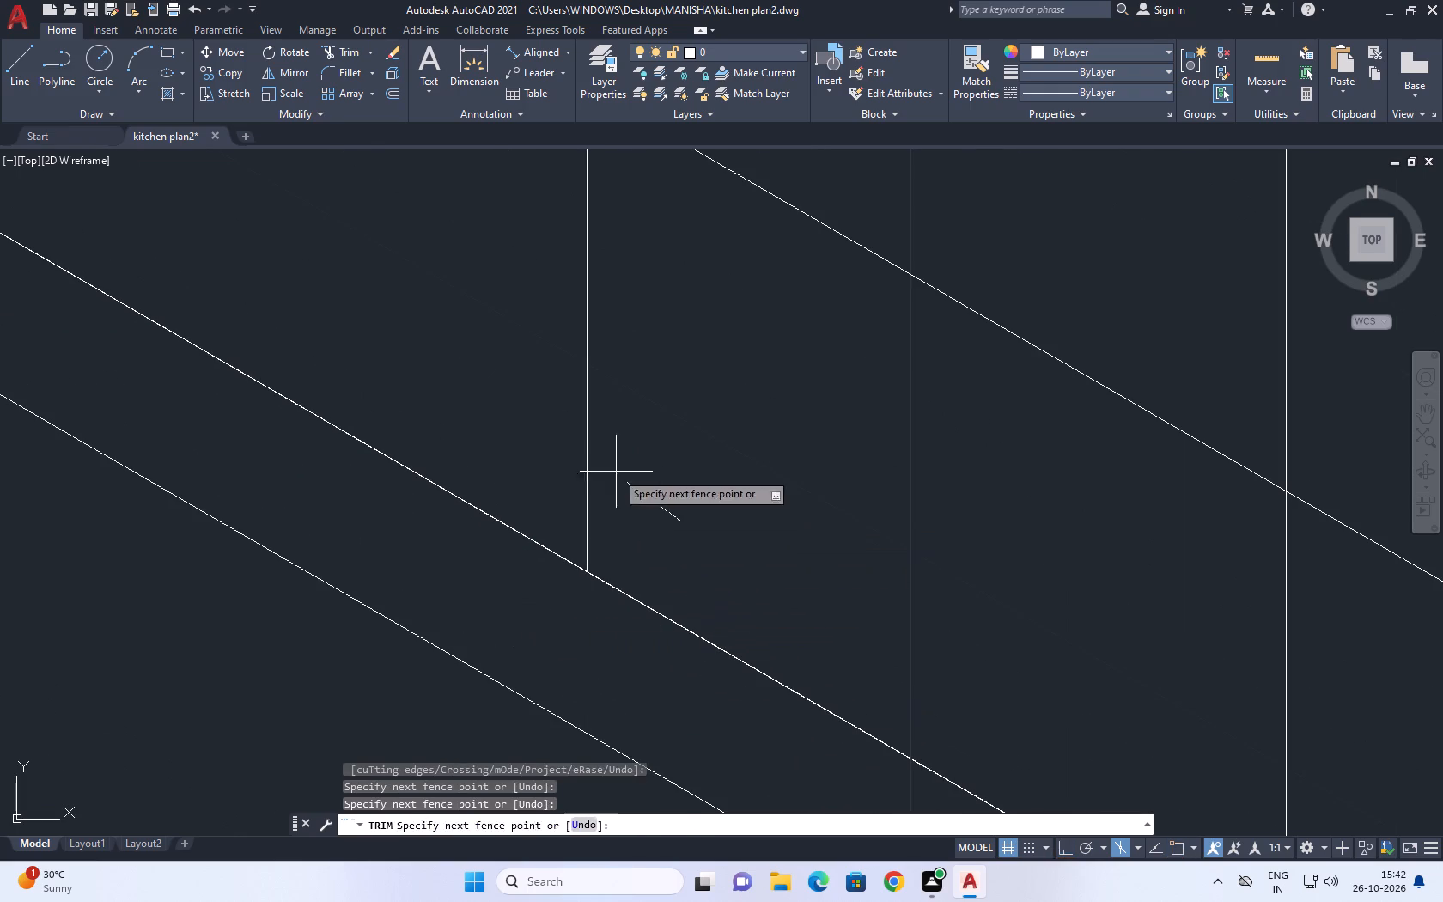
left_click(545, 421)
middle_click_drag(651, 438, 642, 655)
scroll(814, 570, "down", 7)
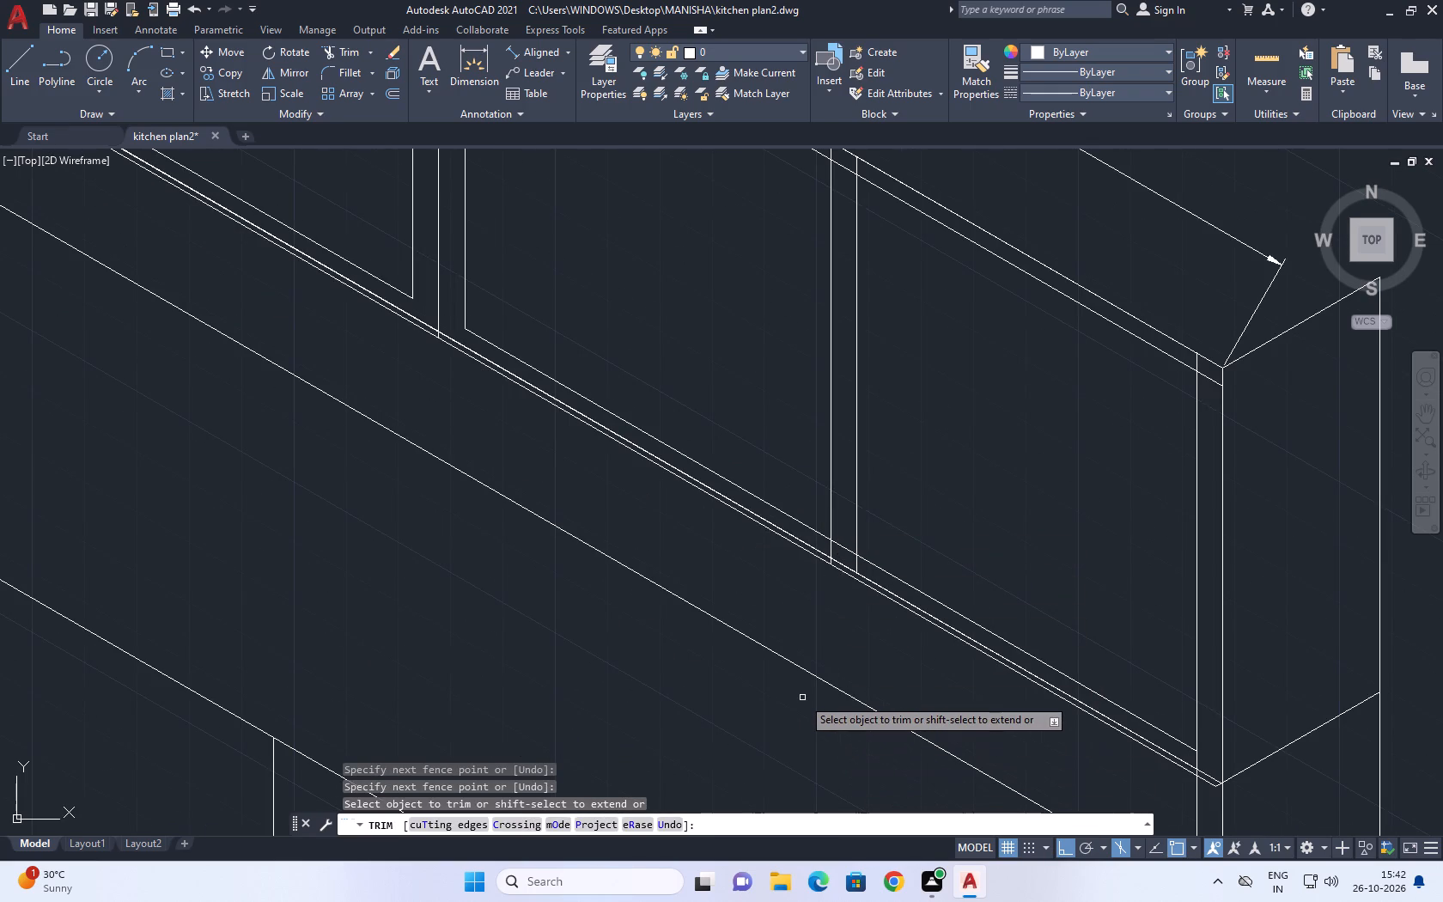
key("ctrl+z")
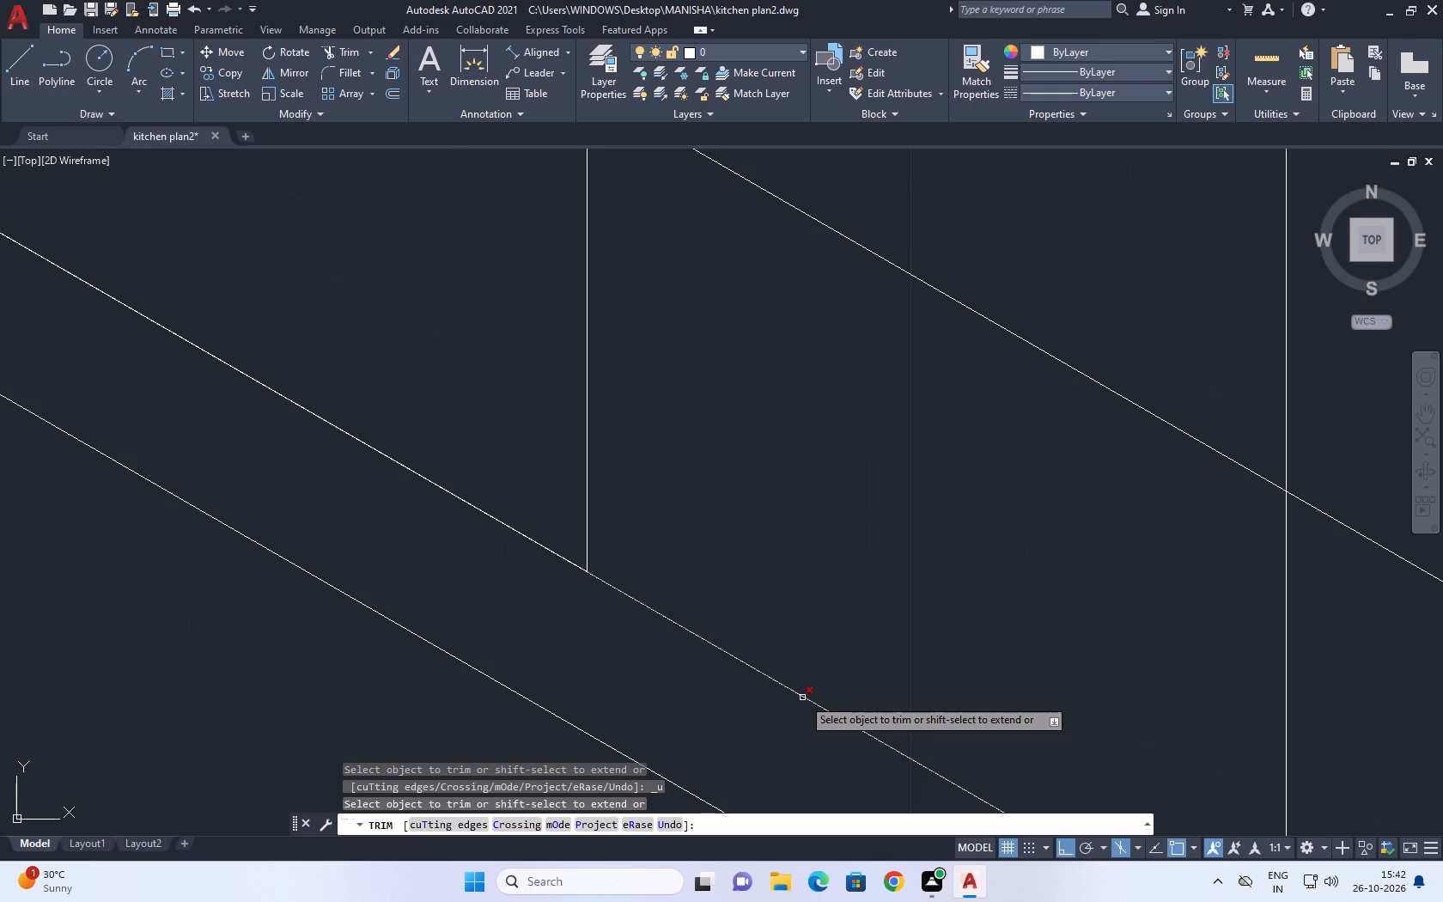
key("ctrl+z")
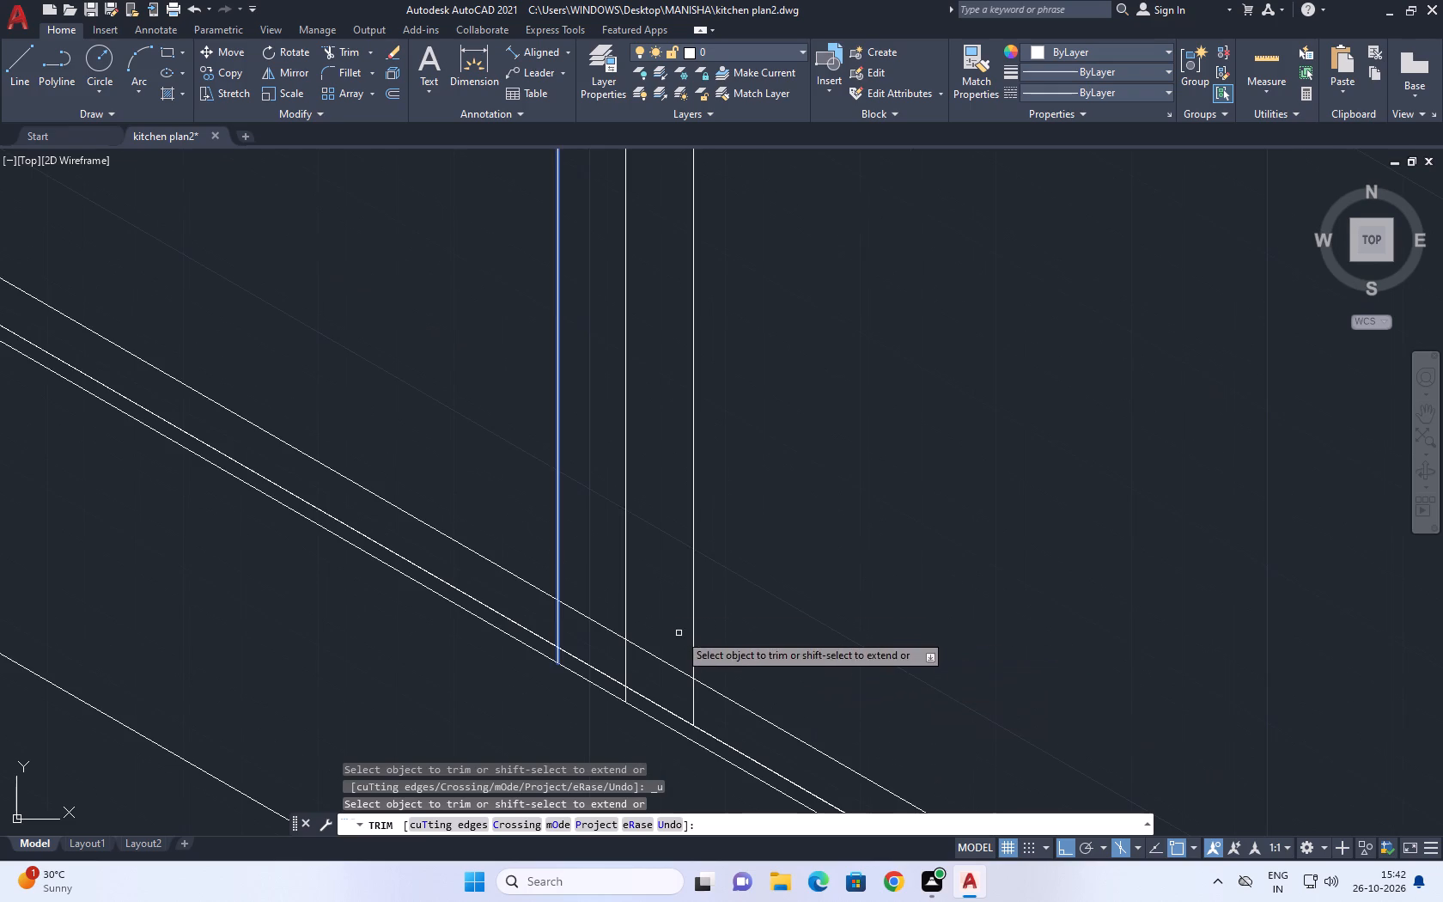
Trim the inner bottom line across the second divider, along with the near-side vertical's stubs below it.
scroll(553, 667, "up", 3)
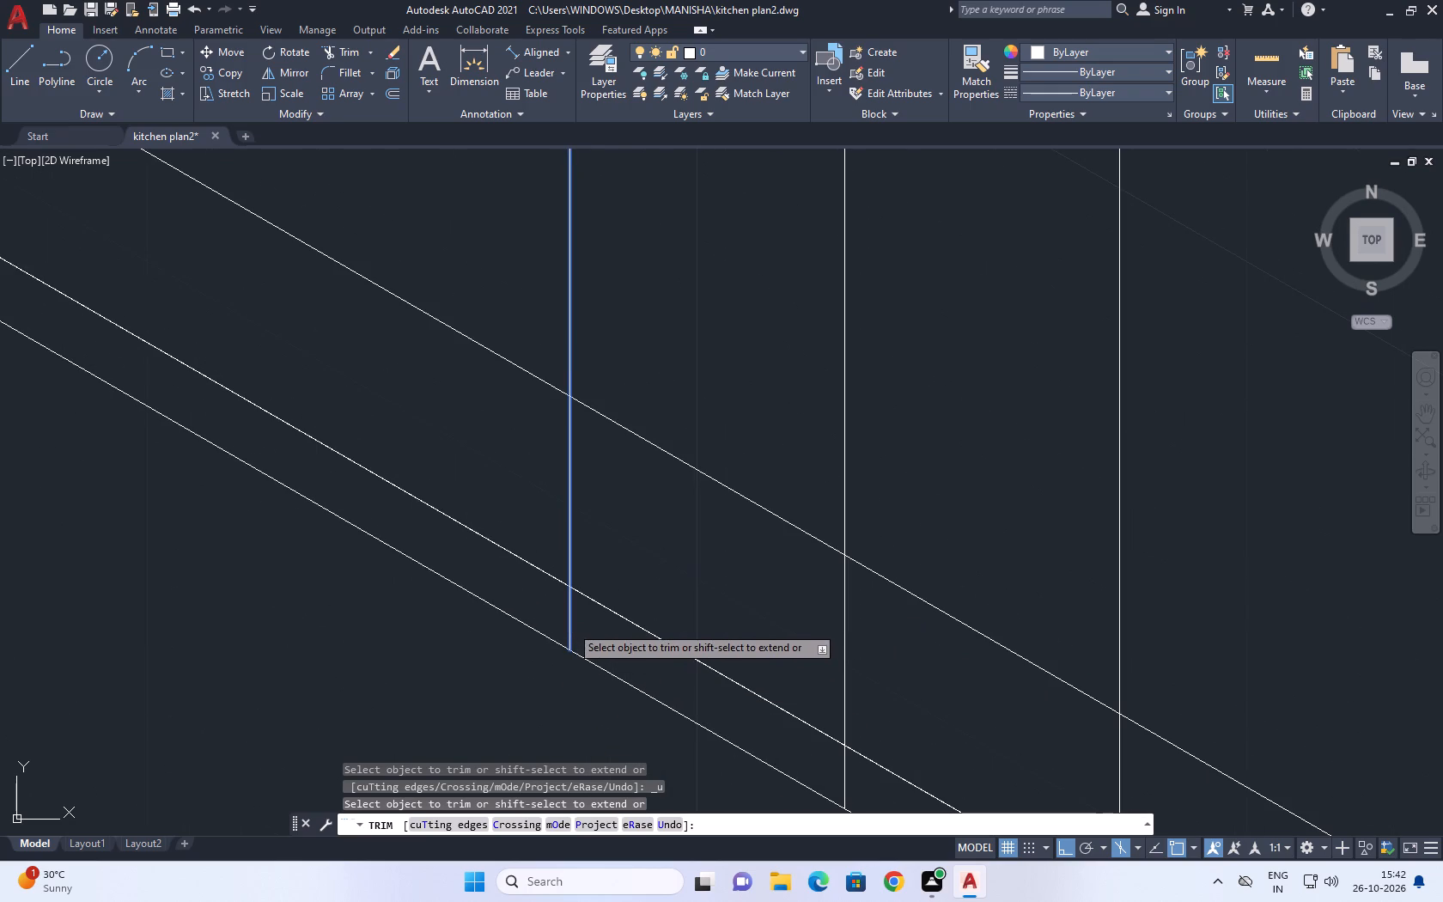
left_click(570, 625)
left_click(592, 548)
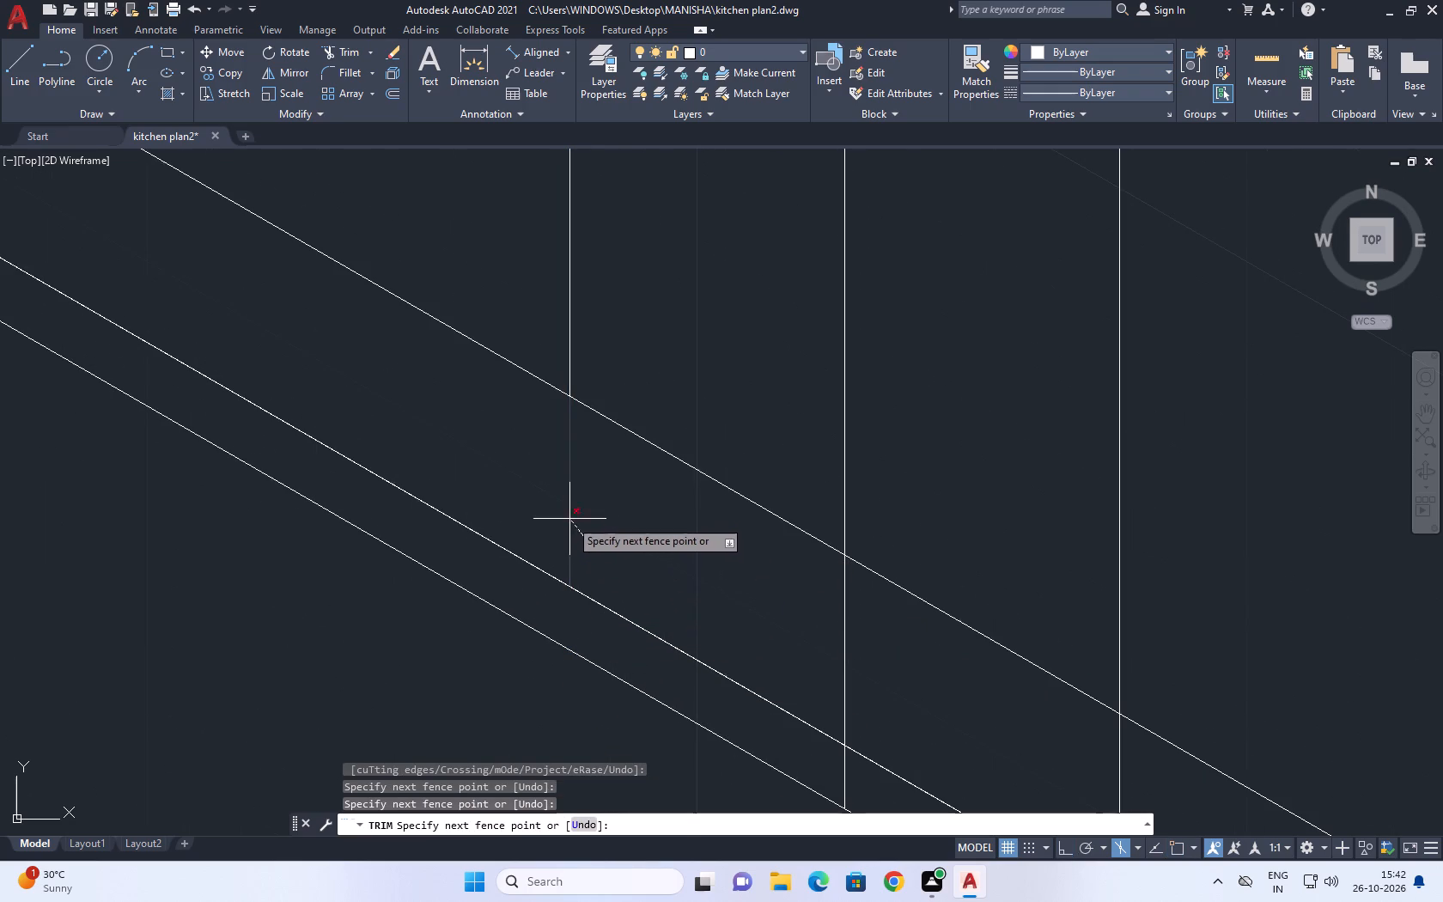
left_click(565, 525)
left_click(700, 471)
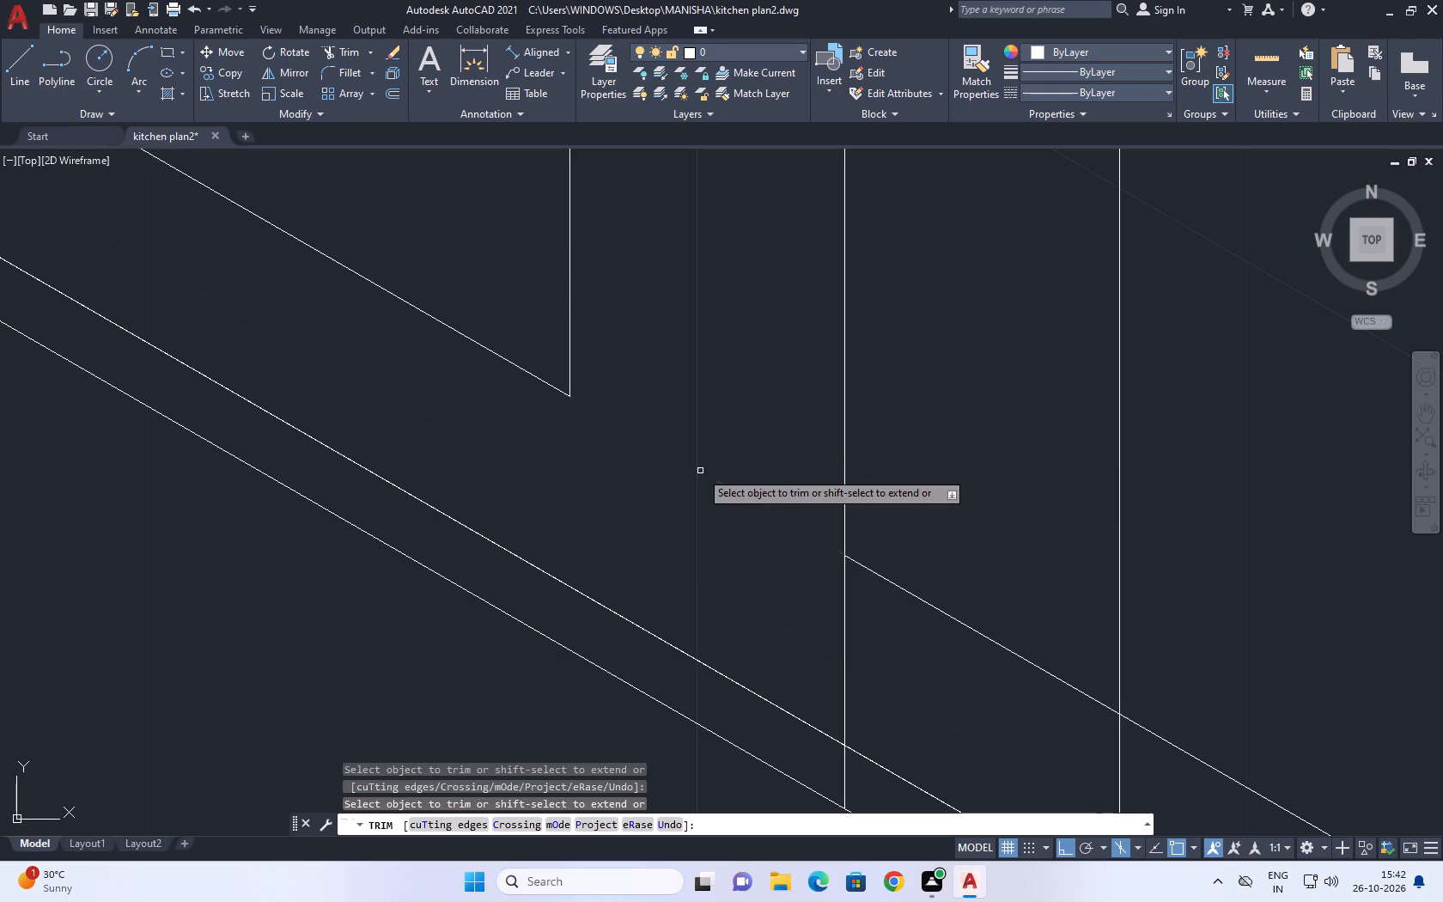
scroll(705, 524, "down", 2)
left_click(830, 570)
left_click(827, 585)
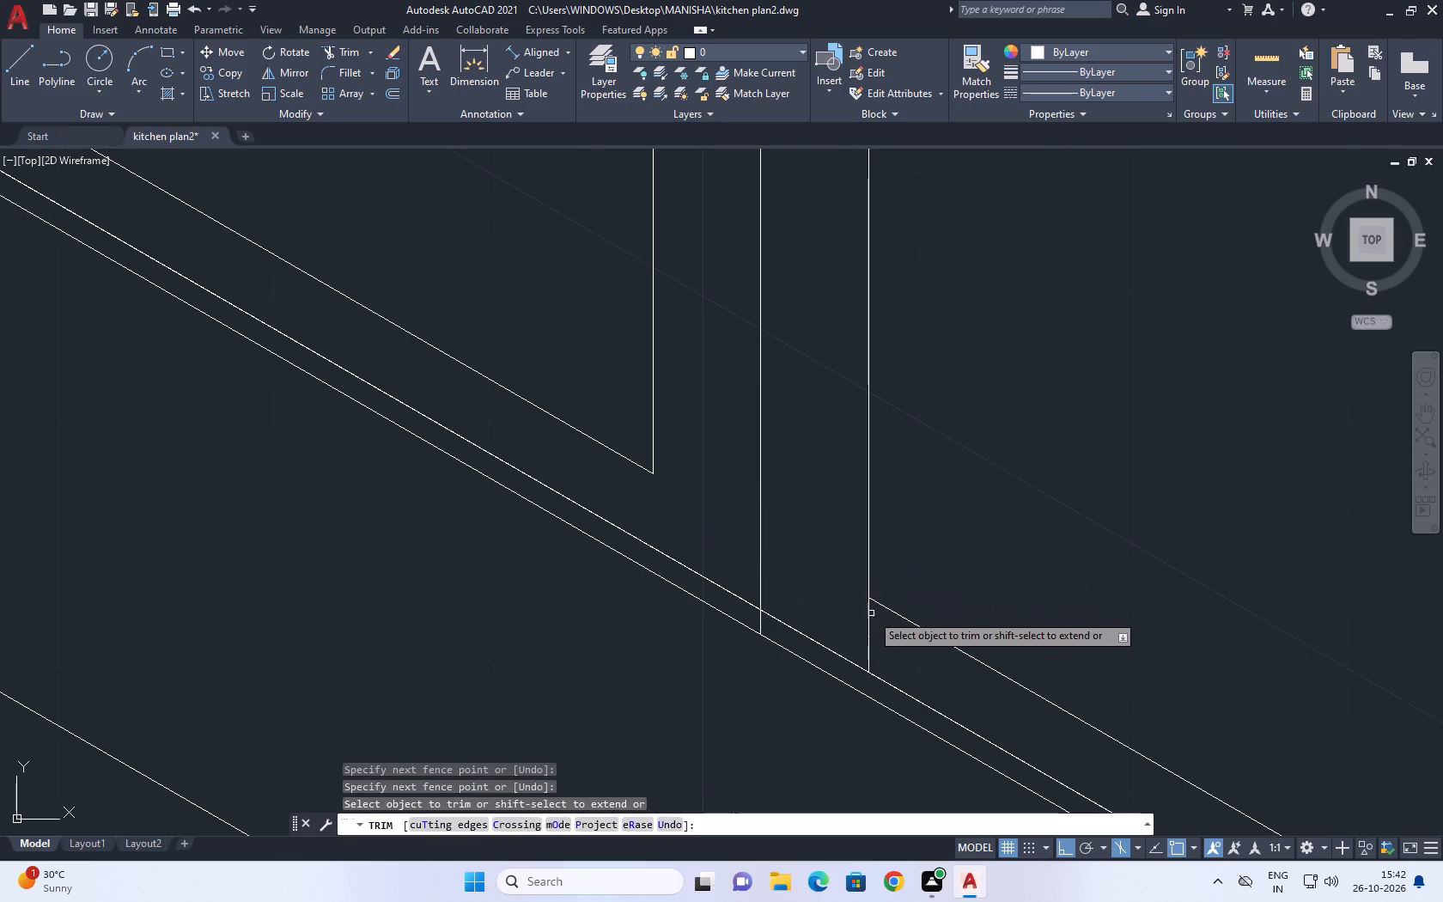
Trim the short end of the second divider's centre line that overshoots the upper of the two bottom edge lines.
middle_click_drag(872, 621, 734, 612)
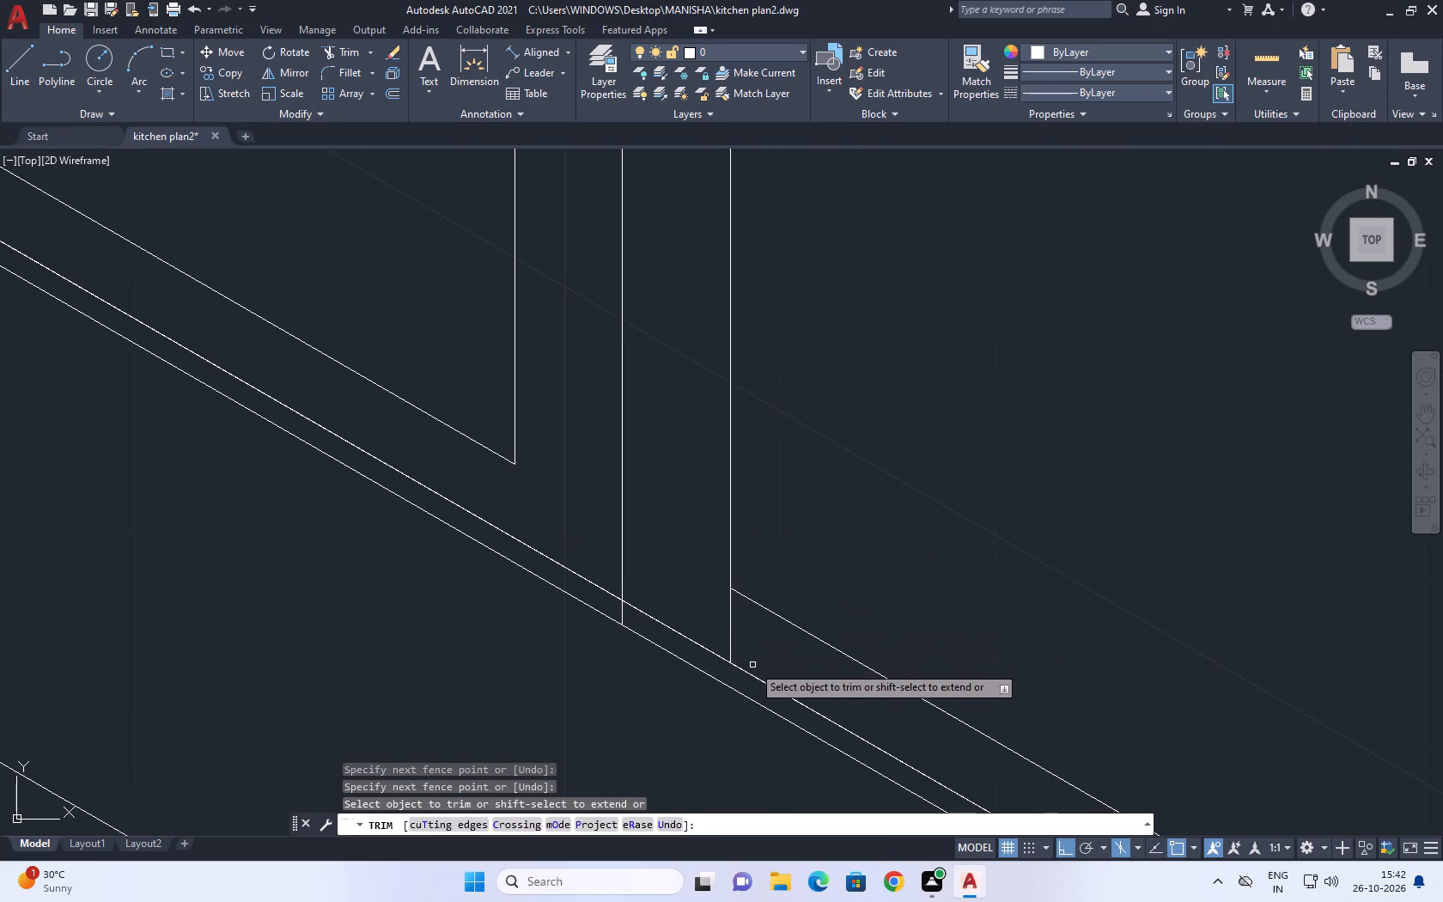
middle_click_drag(758, 691, 796, 716)
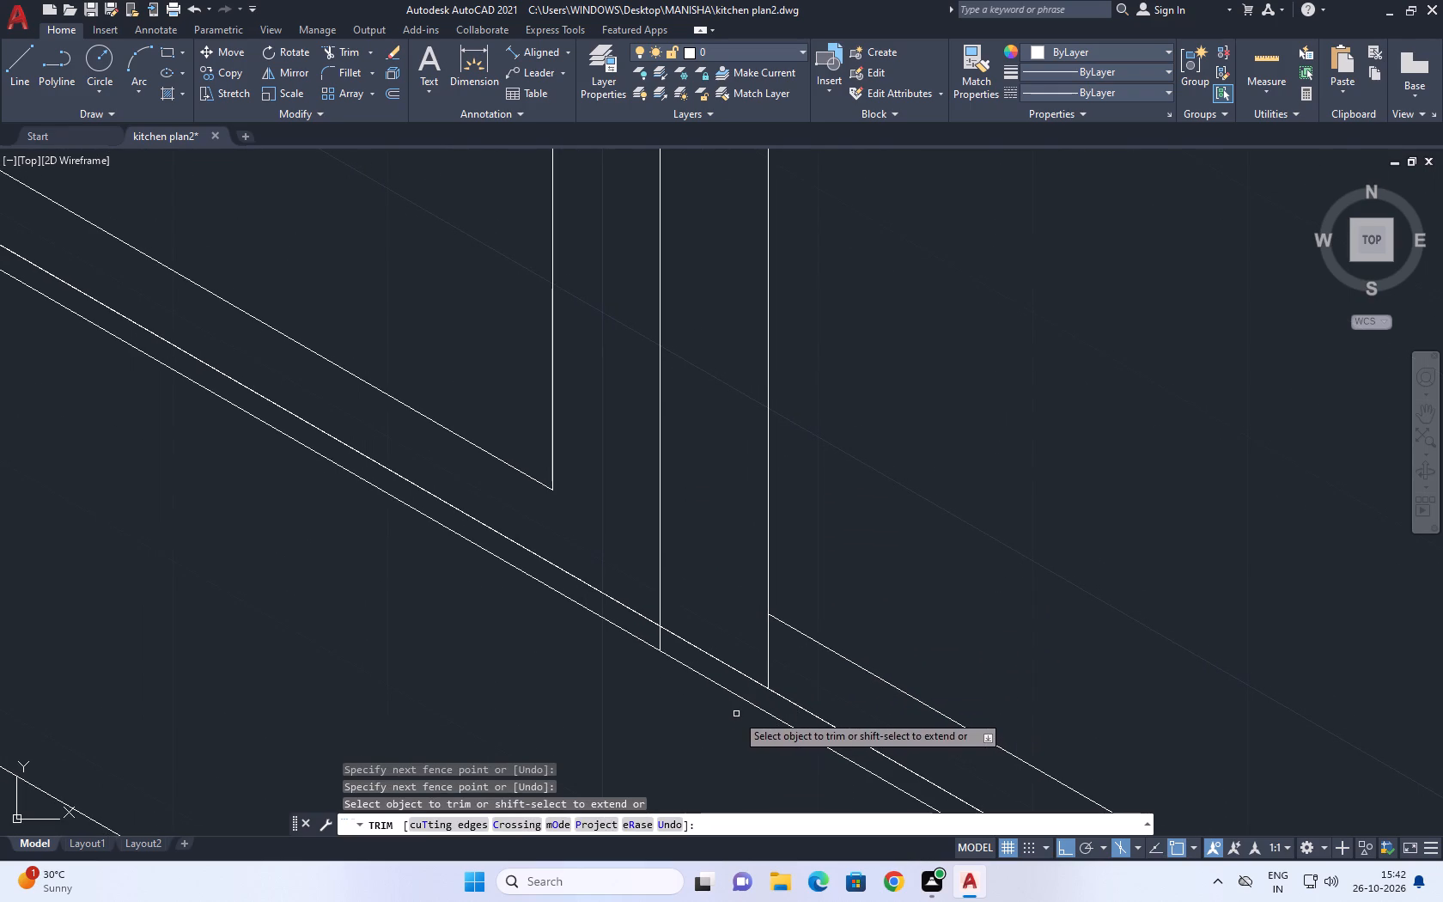
middle_click_drag(715, 740, 852, 667)
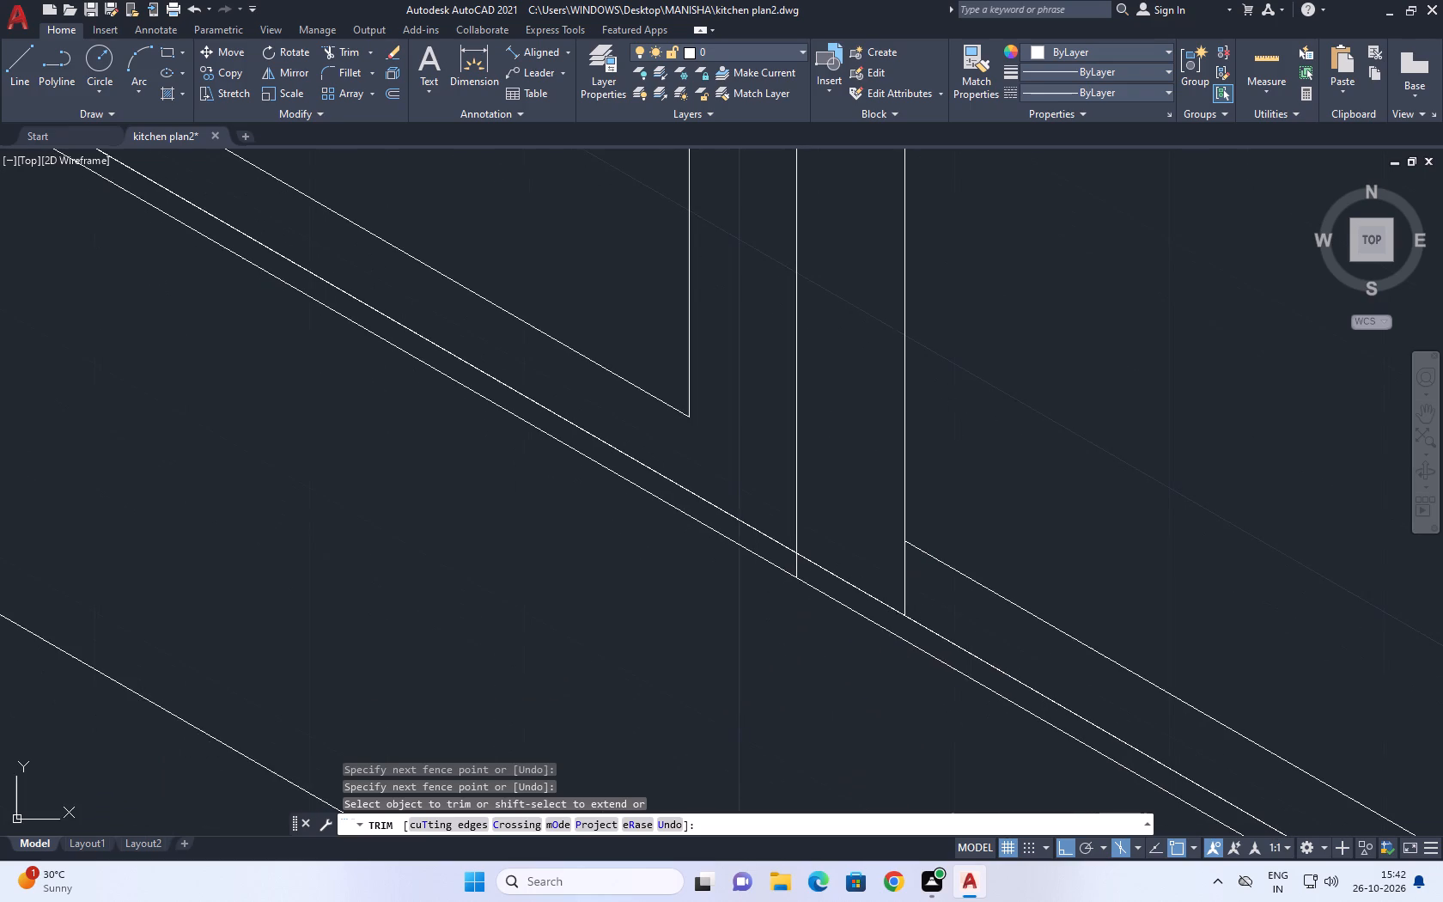
scroll(385, 477, "down", 1)
middle_click_drag(403, 480, 402, 600)
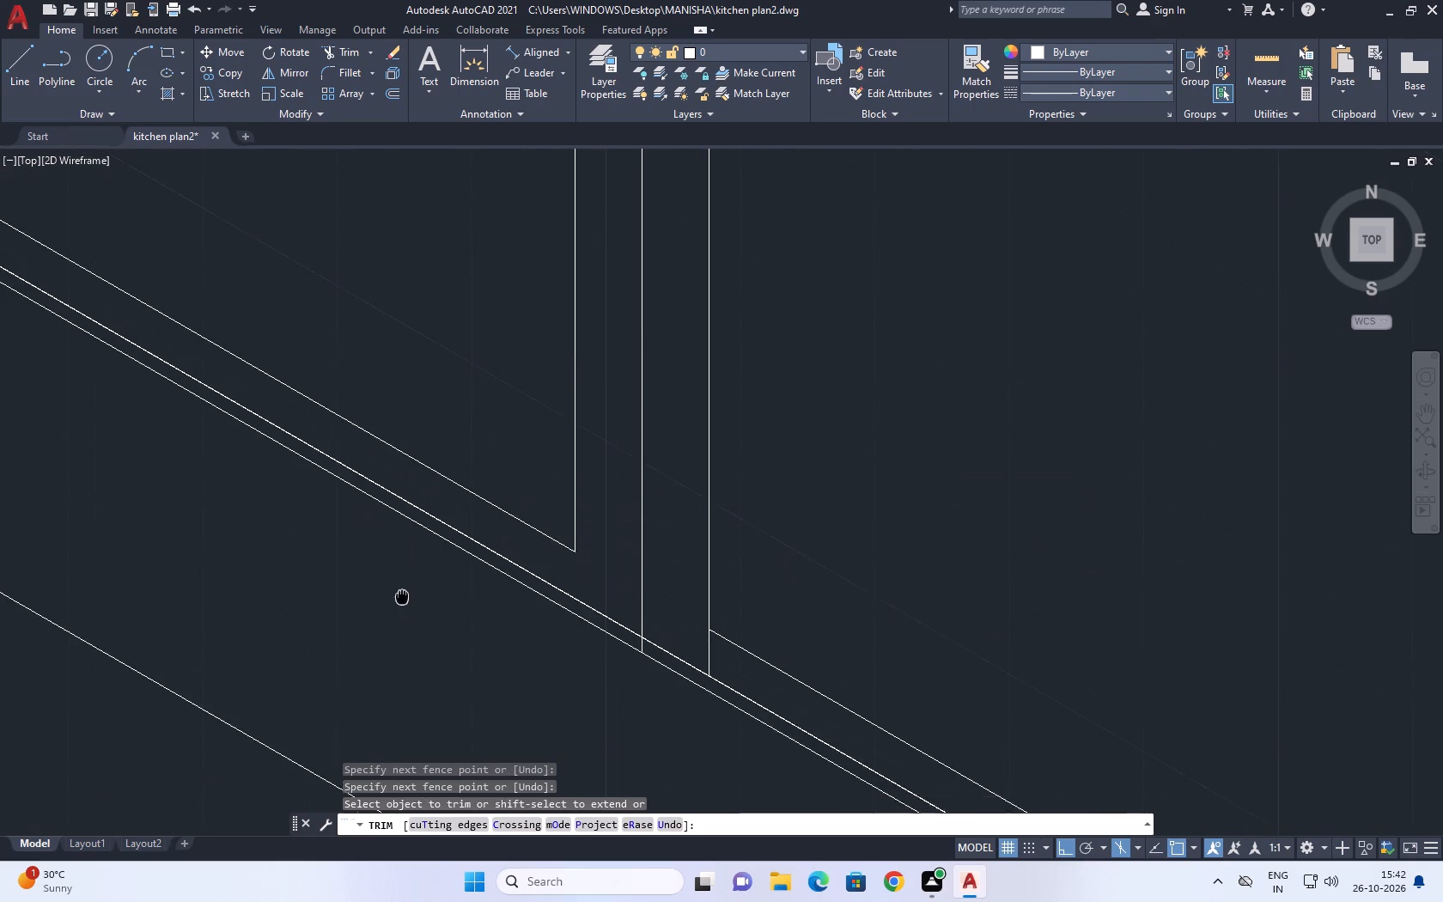
middle_click_drag(402, 600, 400, 613)
middle_click_drag(627, 658, 620, 695)
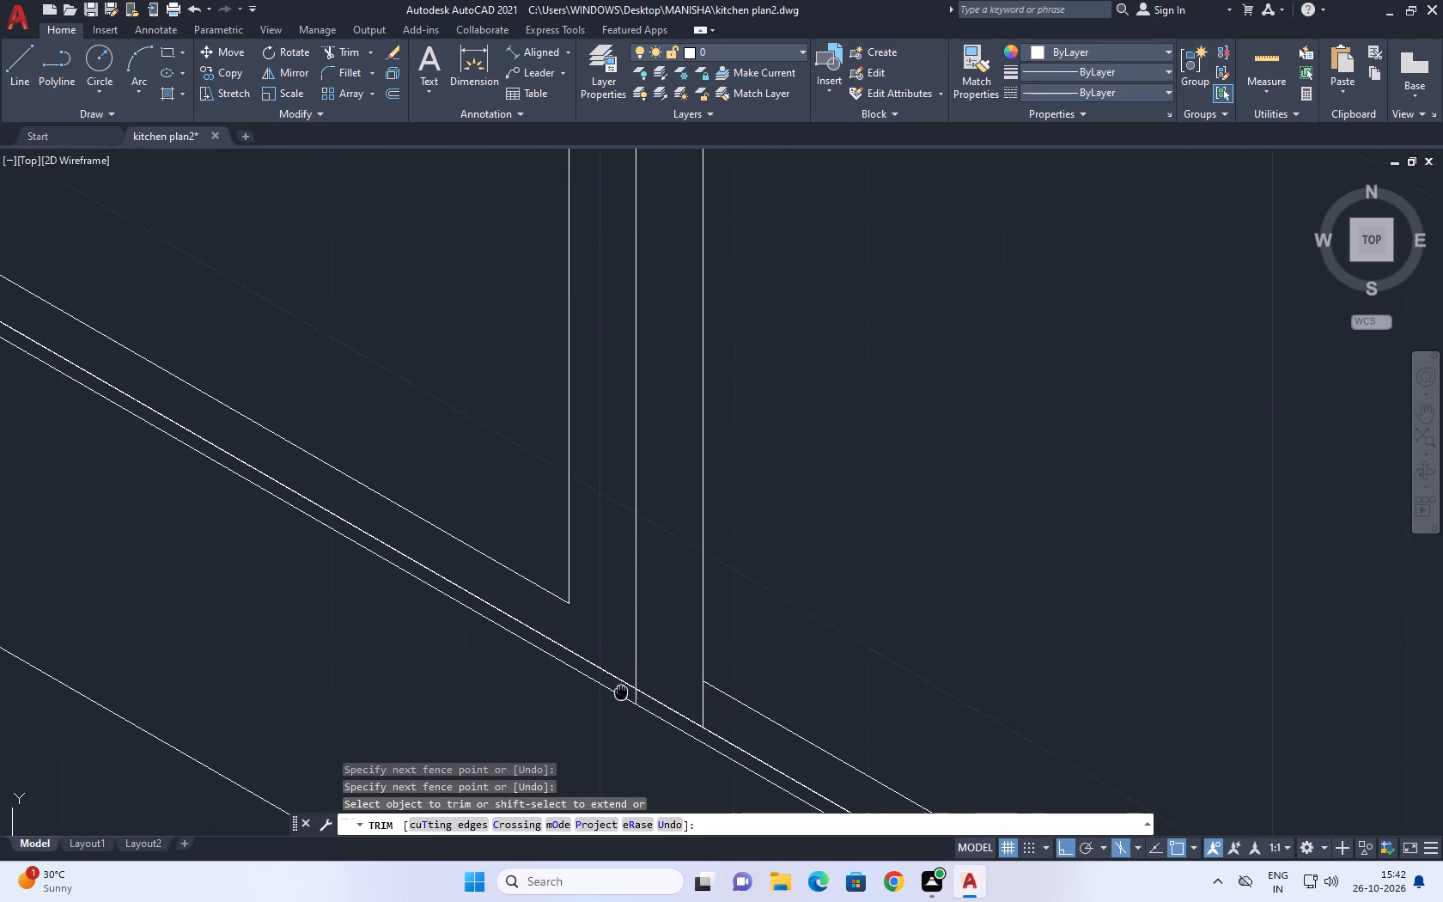
middle_click_drag(620, 695, 603, 733)
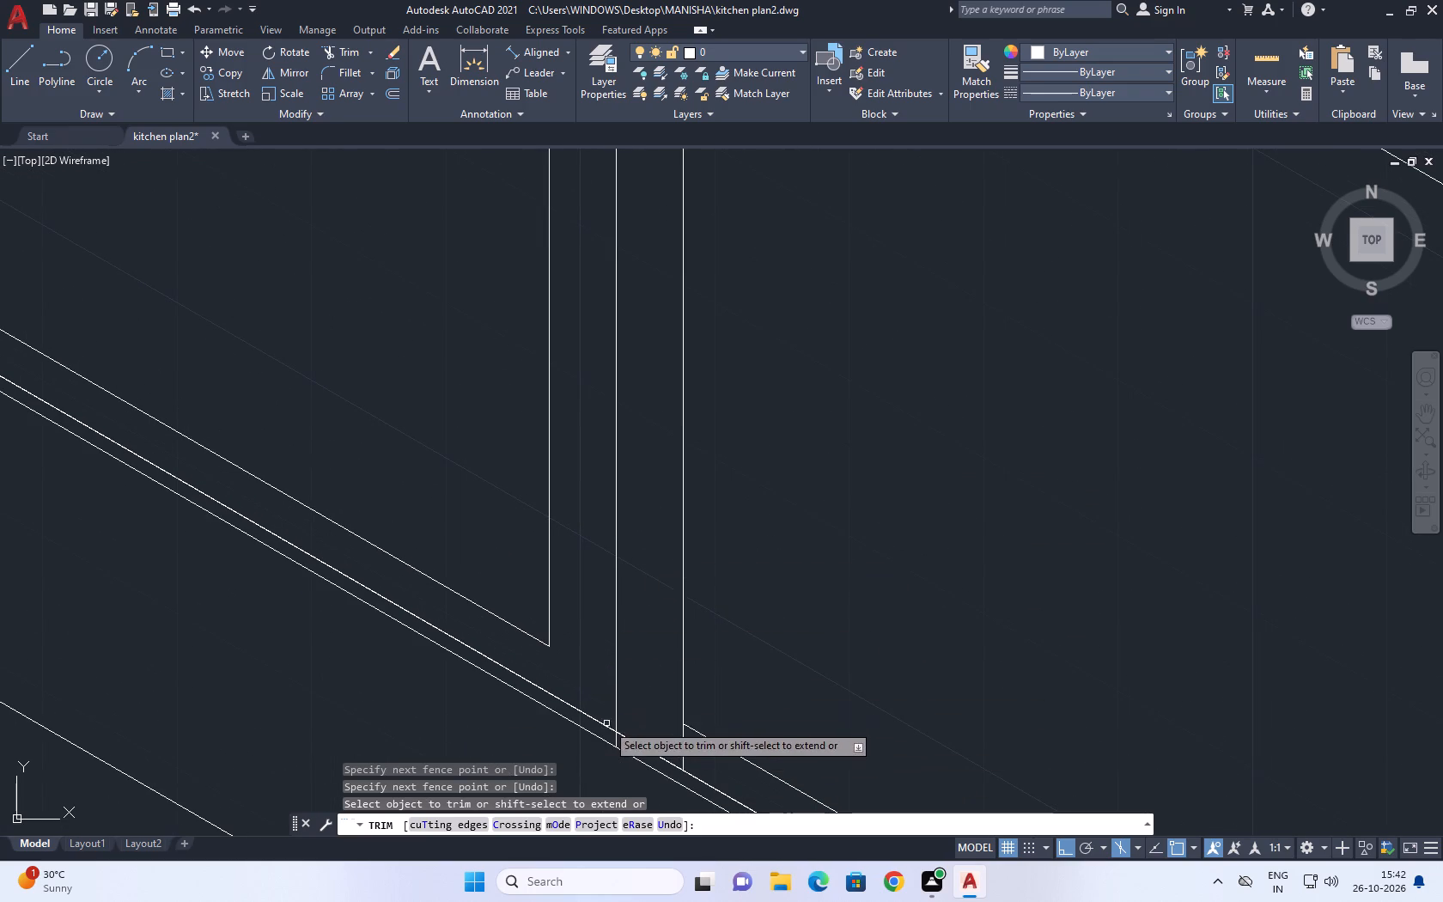
scroll(606, 734, "up", 3)
left_click(635, 762)
Trim the second divider's far-side vertical stub below the inner bottom line.
middle_click_drag(685, 730, 628, 570)
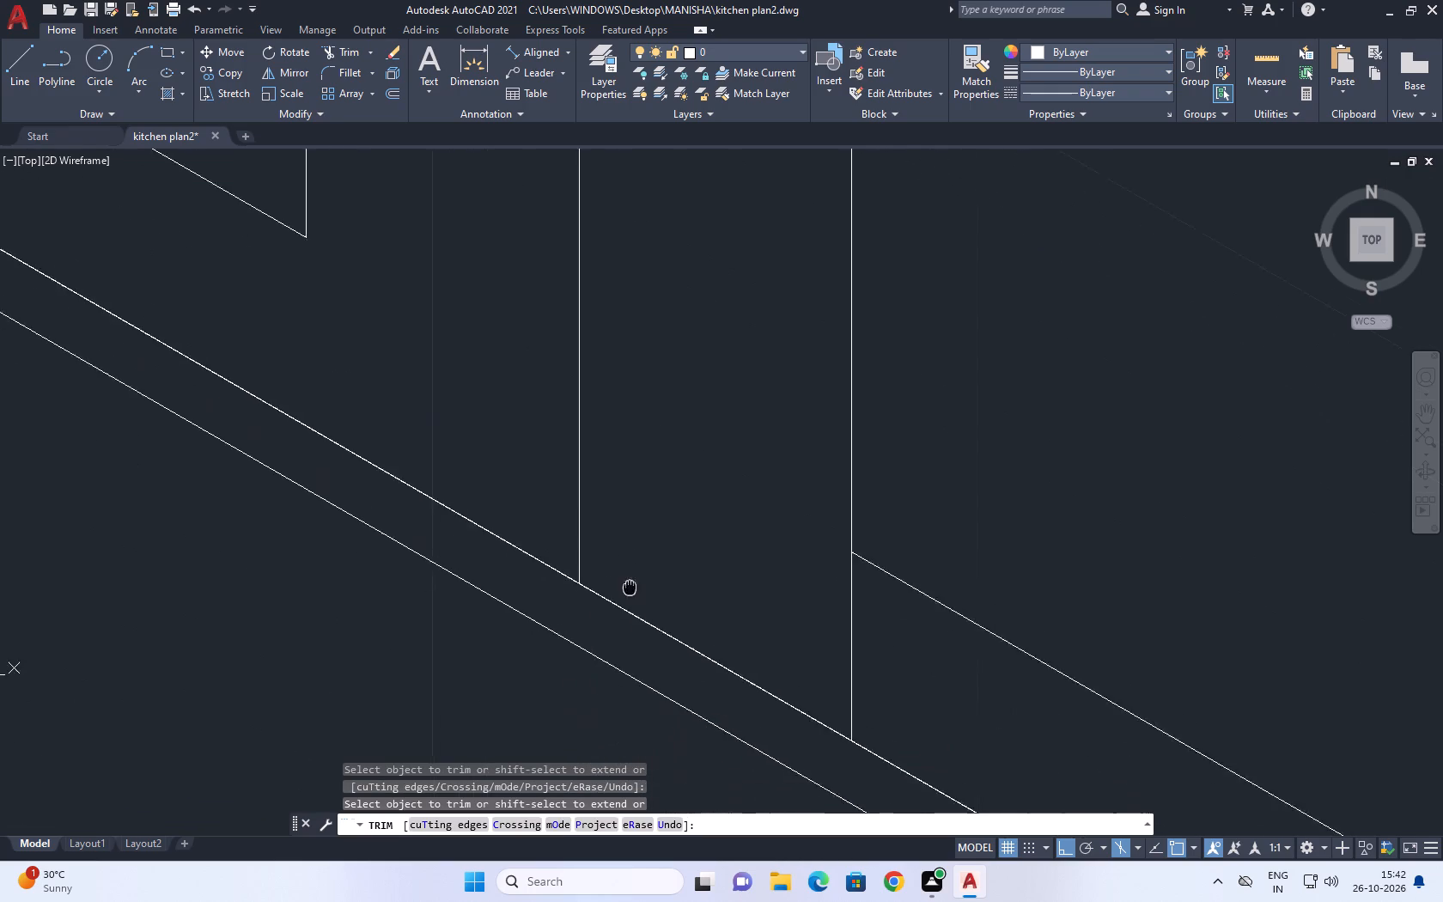
middle_click_drag(628, 570, 599, 411)
middle_click_drag(781, 522, 733, 511)
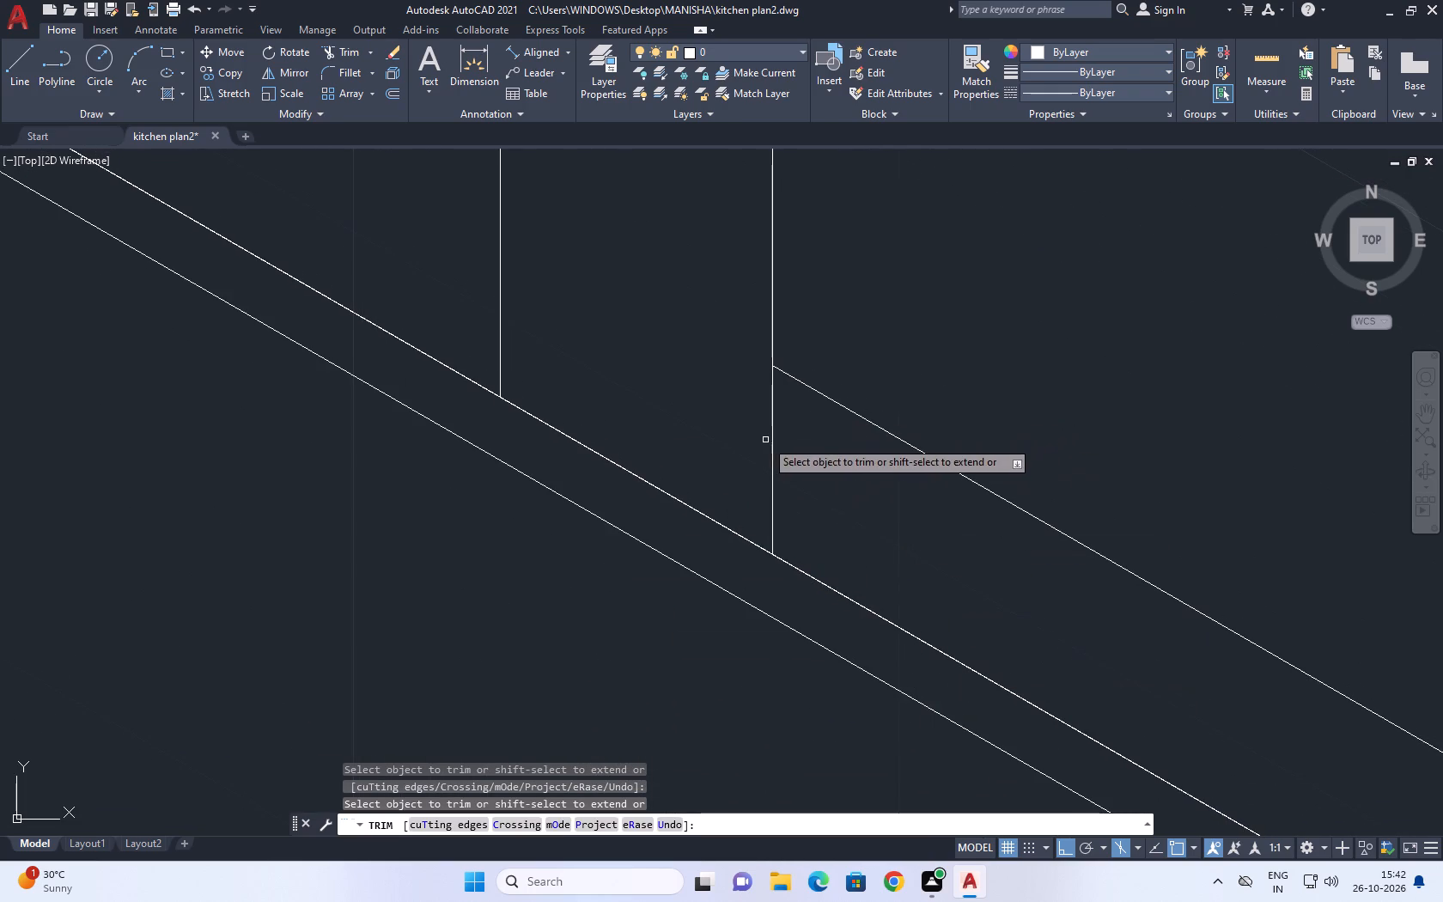
middle_click_drag(765, 440, 778, 521)
middle_click_drag(781, 521, 763, 557)
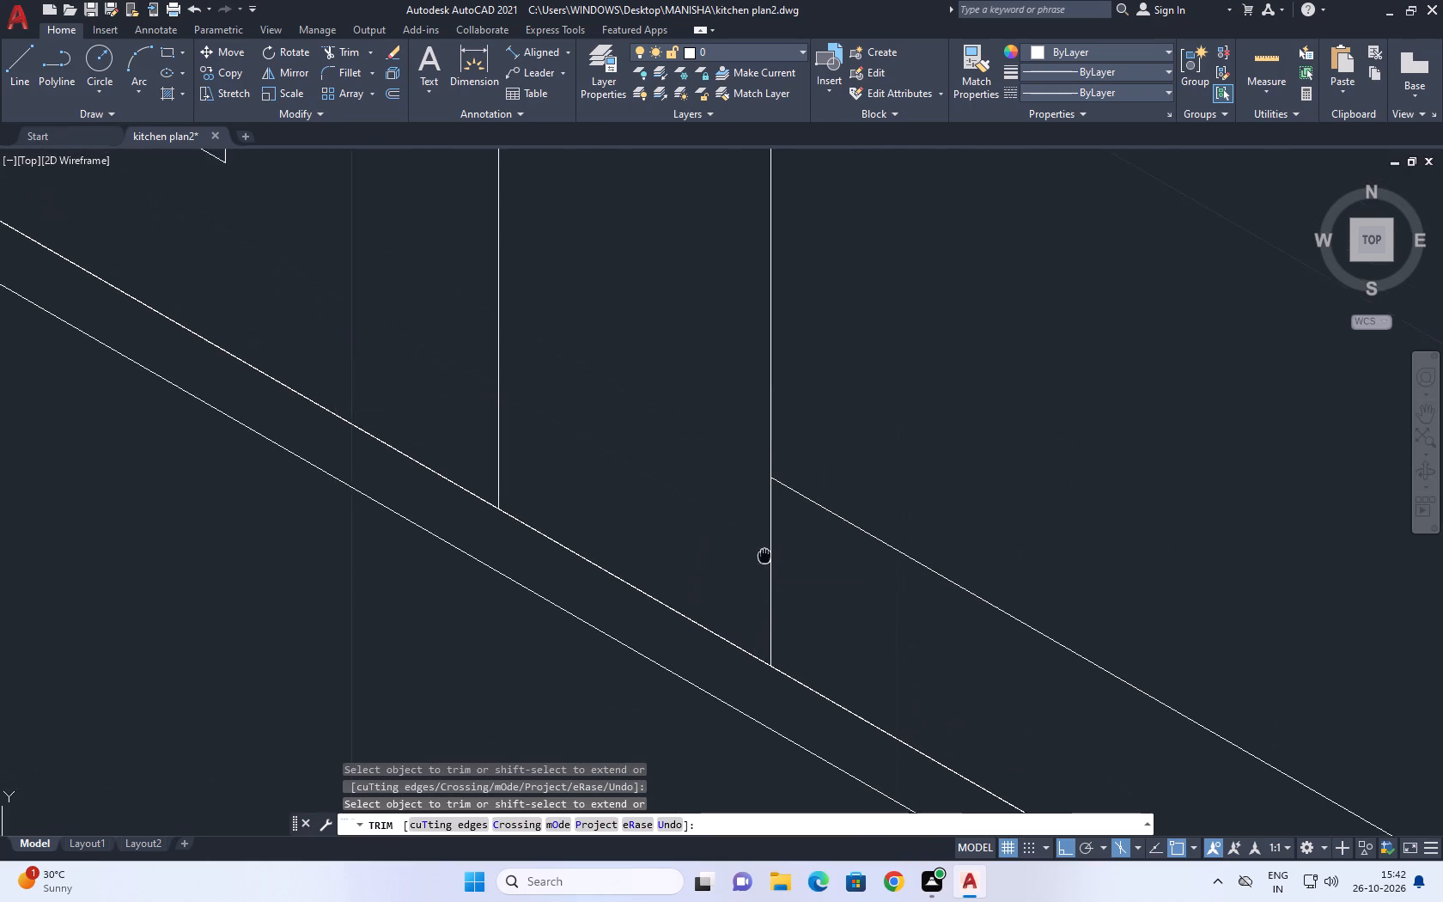
middle_click_drag(763, 557, 752, 555)
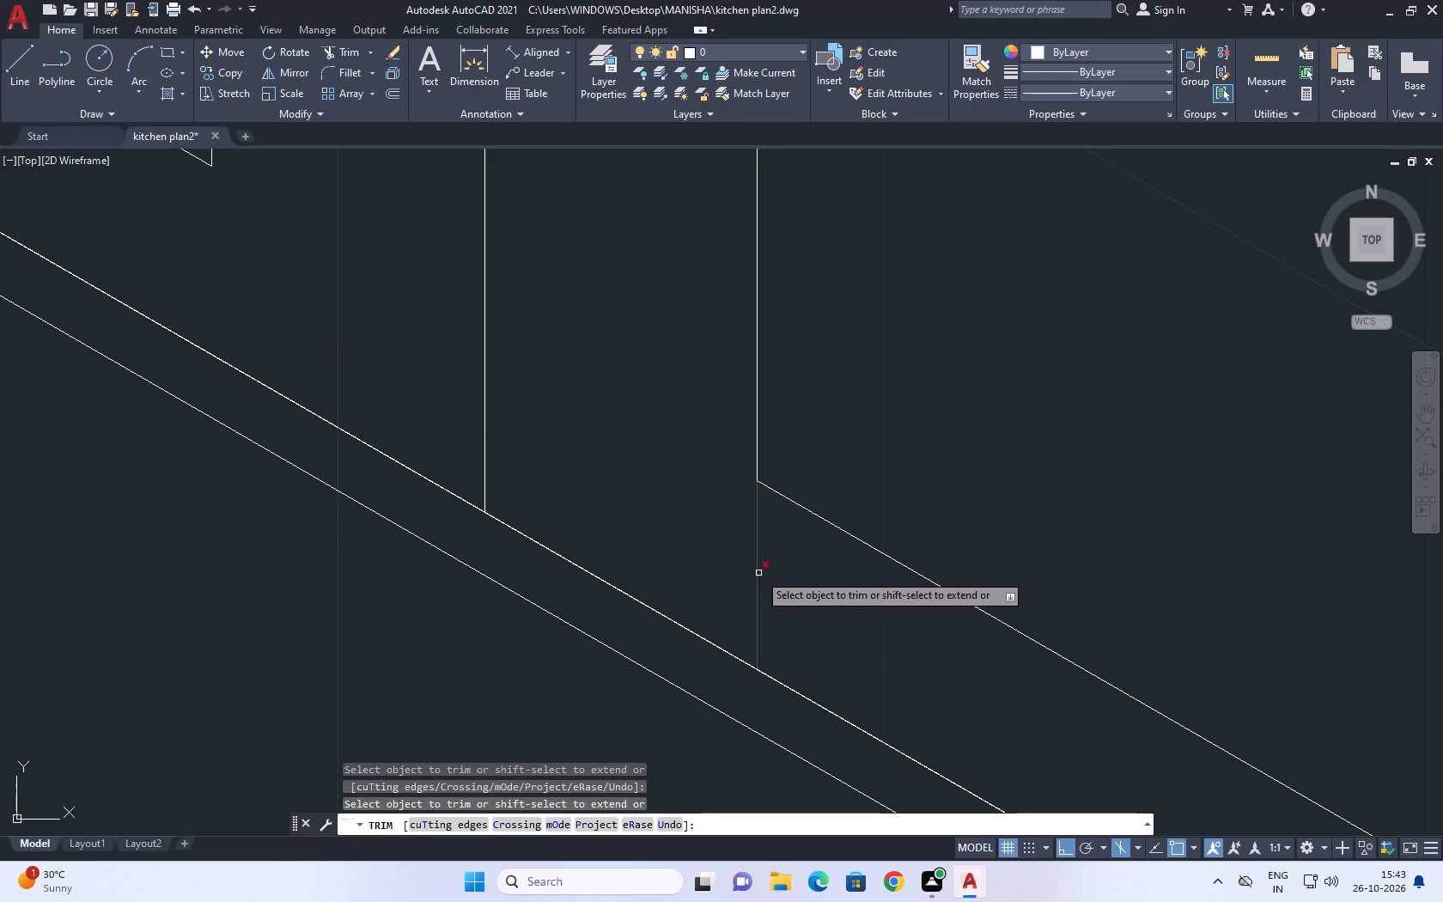
left_click(760, 571)
left_click(748, 555)
Trim the inner top line and inner vertical where they overrun each other at the last bay's far top corner.
scroll(702, 322, "down", 4)
middle_click_drag(726, 362, 711, 391)
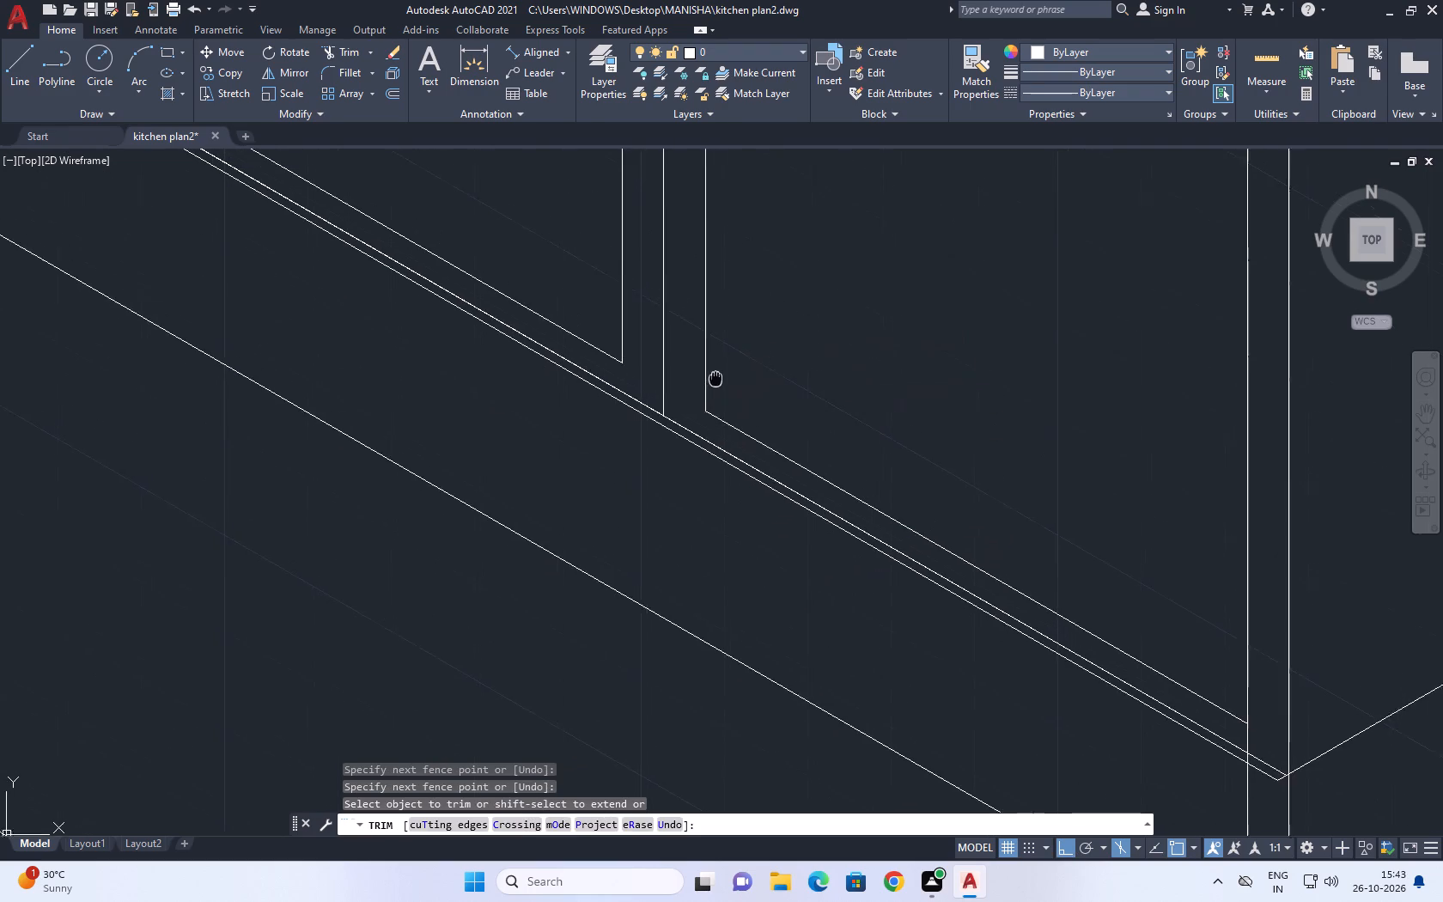
middle_click_drag(711, 391, 702, 454)
middle_click_drag(873, 581, 624, 661)
middle_click_drag(962, 304, 923, 362)
middle_click_drag(950, 343, 835, 476)
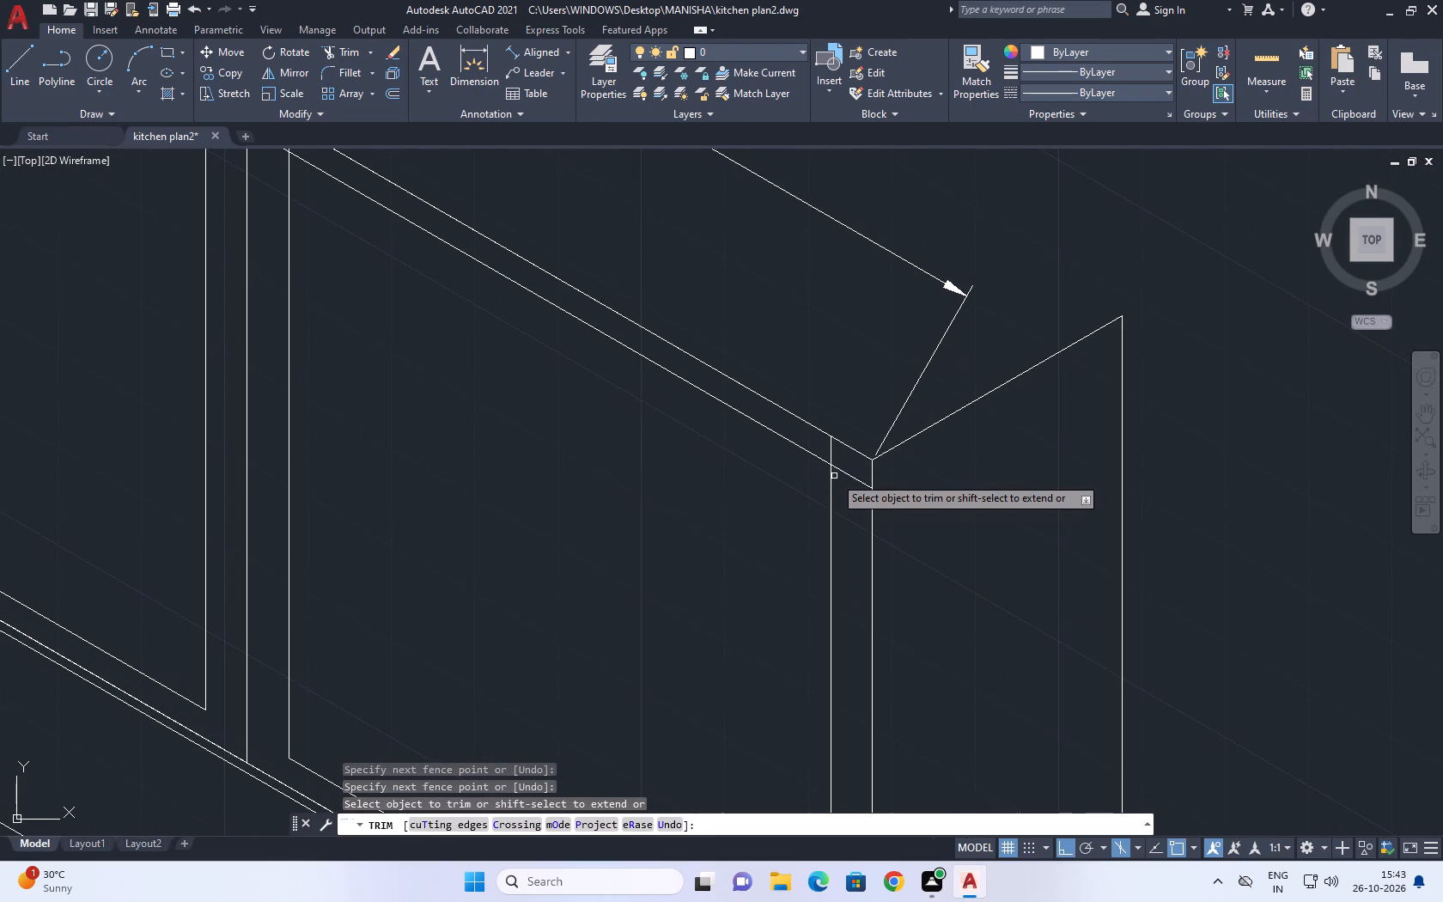
middle_click_drag(841, 448, 752, 471)
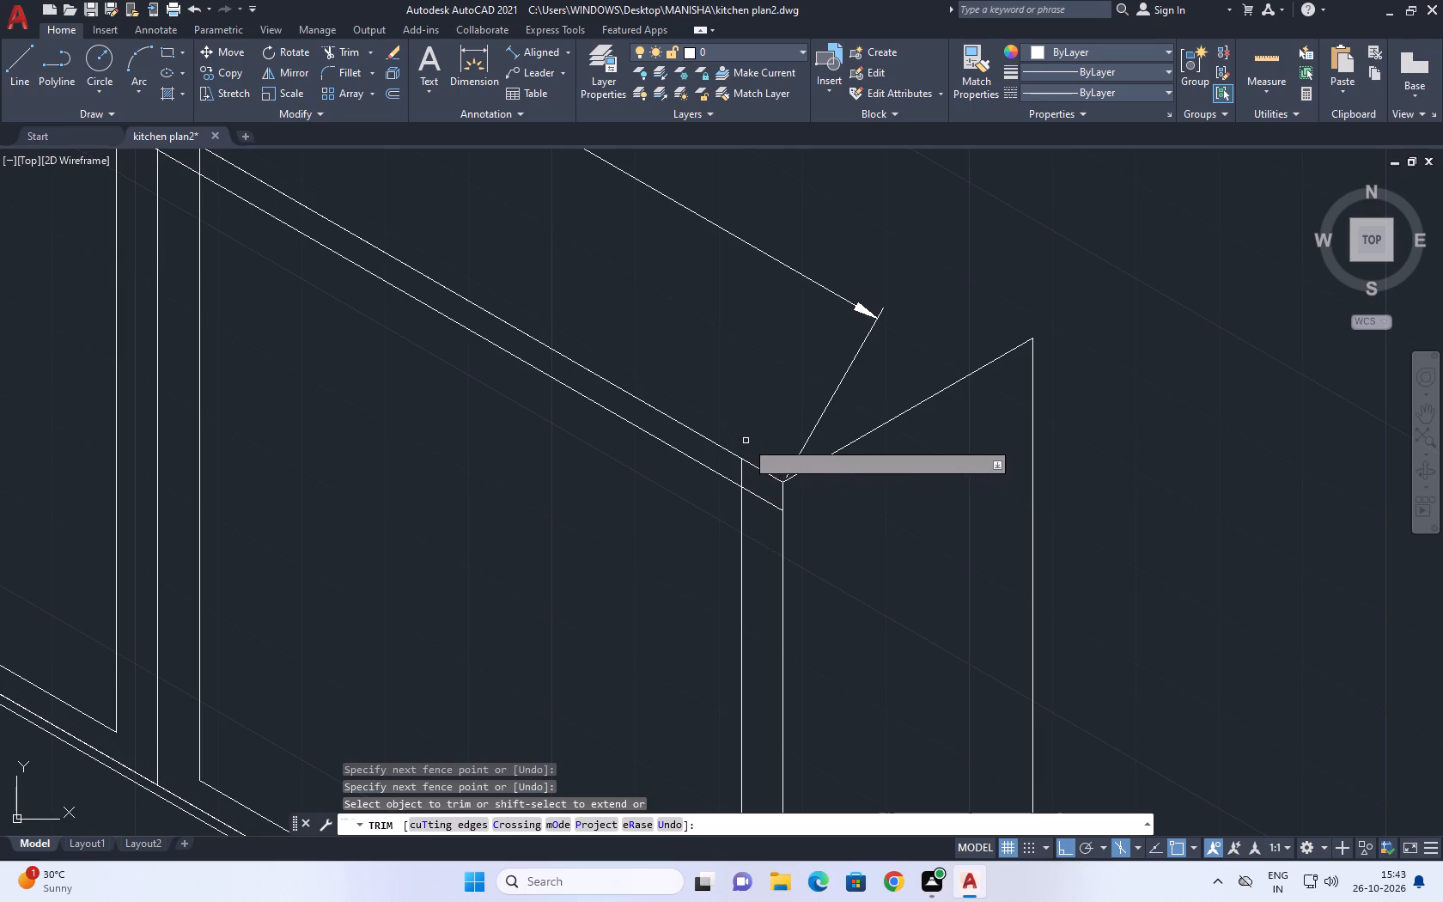
middle_click_drag(636, 432, 513, 436)
scroll(513, 436, "down", 1)
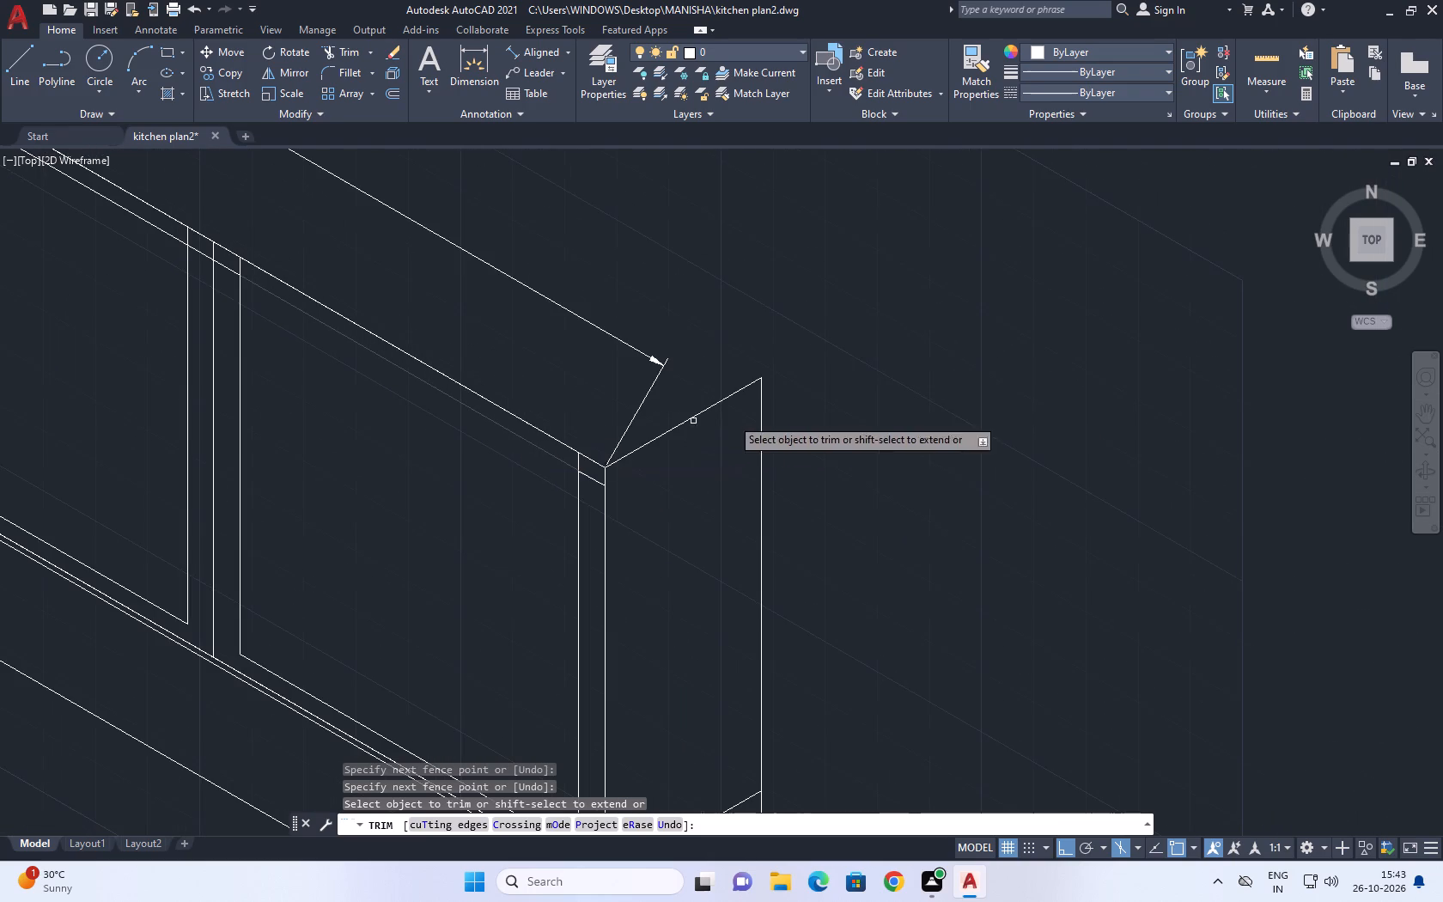
middle_click_drag(909, 393, 715, 454)
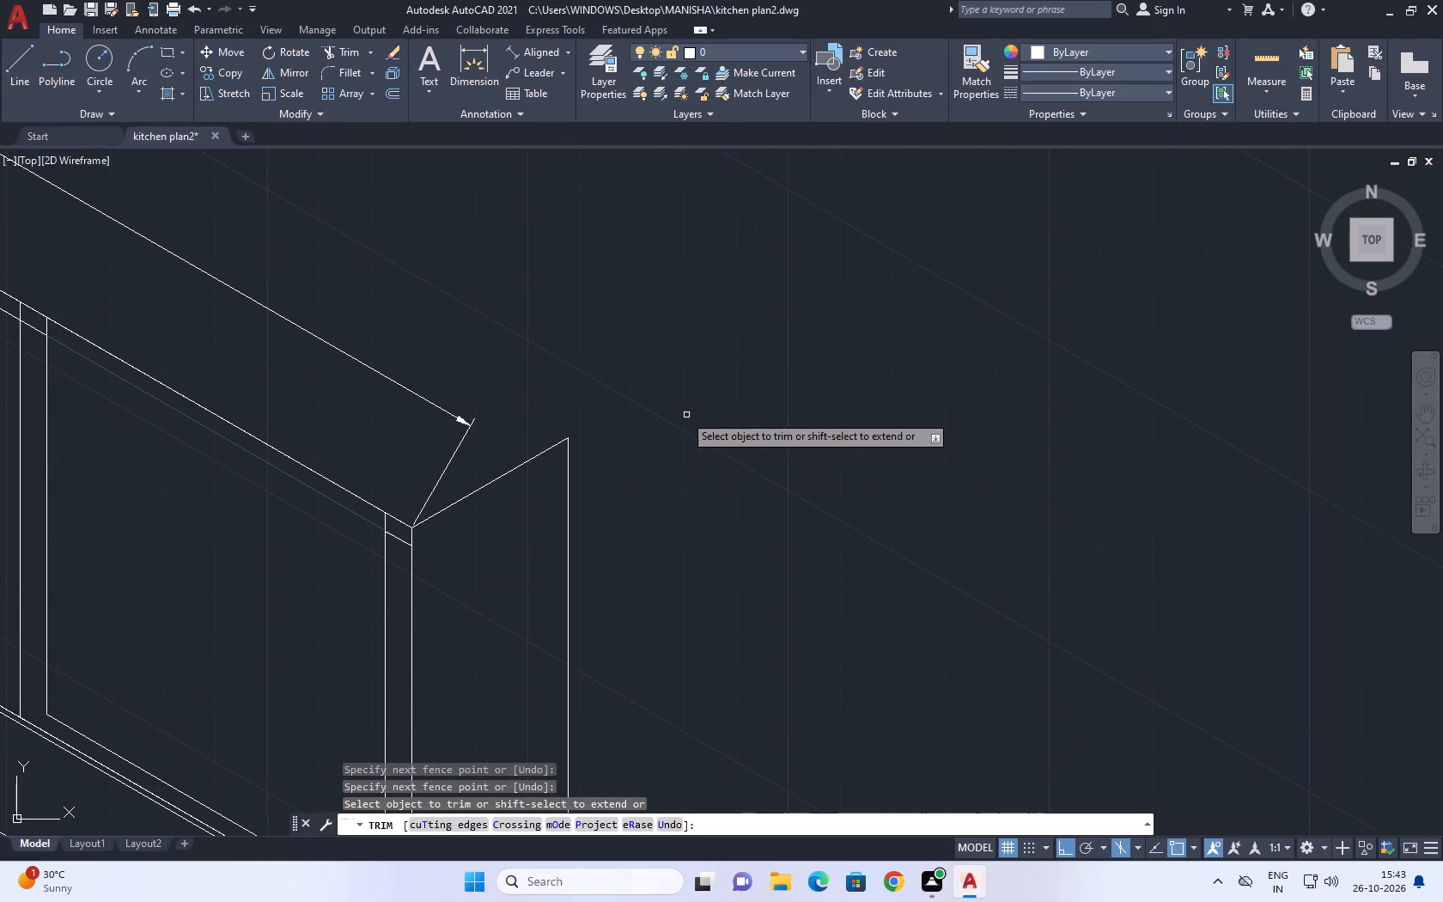
middle_click_drag(477, 478, 770, 402)
scroll(685, 462, "up", 1)
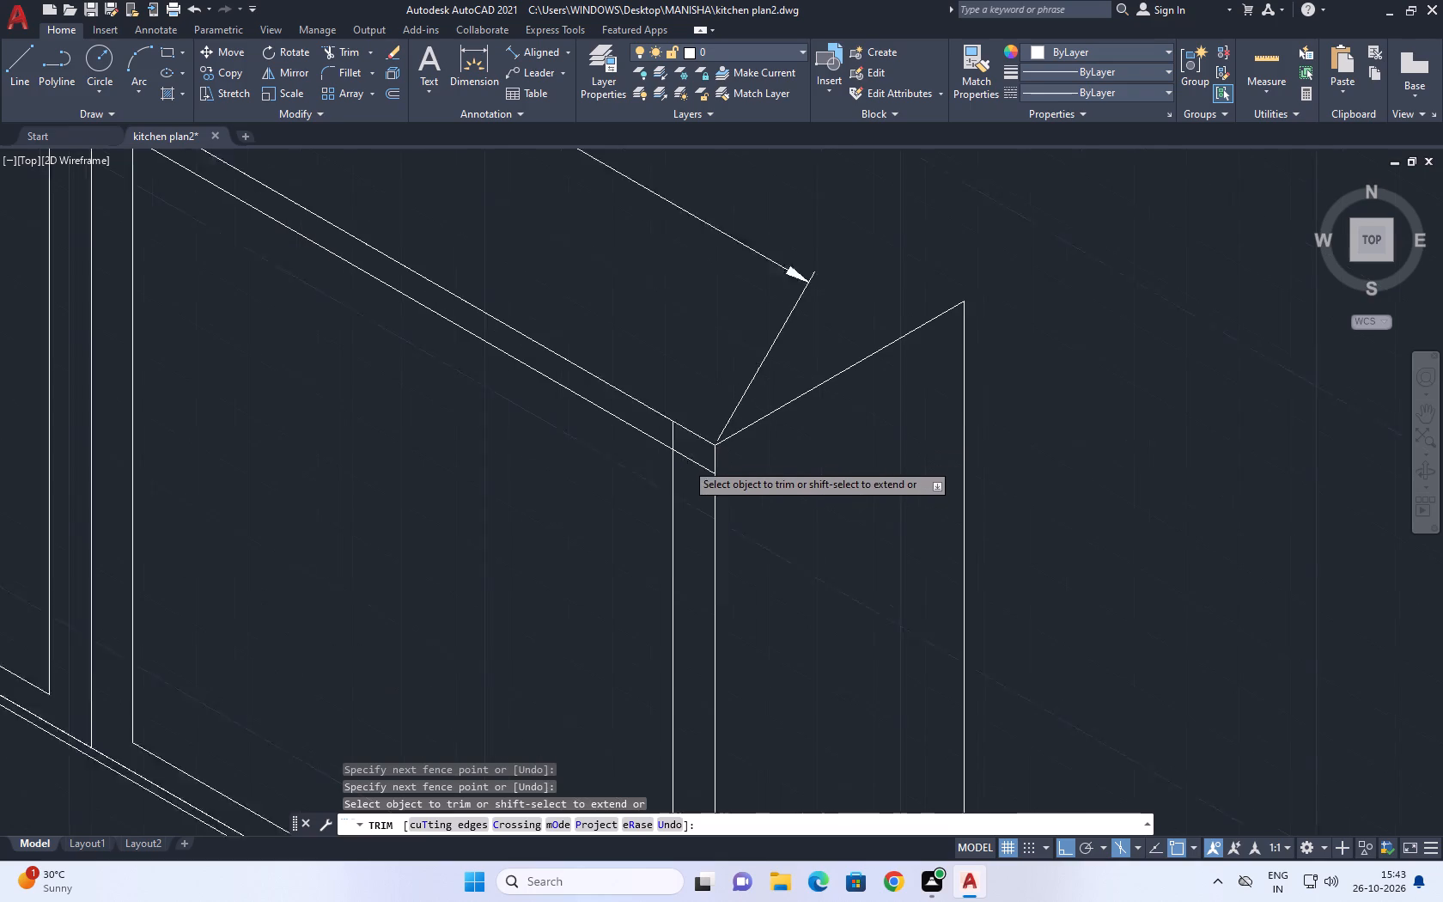
scroll(685, 462, "up", 1)
left_click(685, 456)
left_click(665, 417)
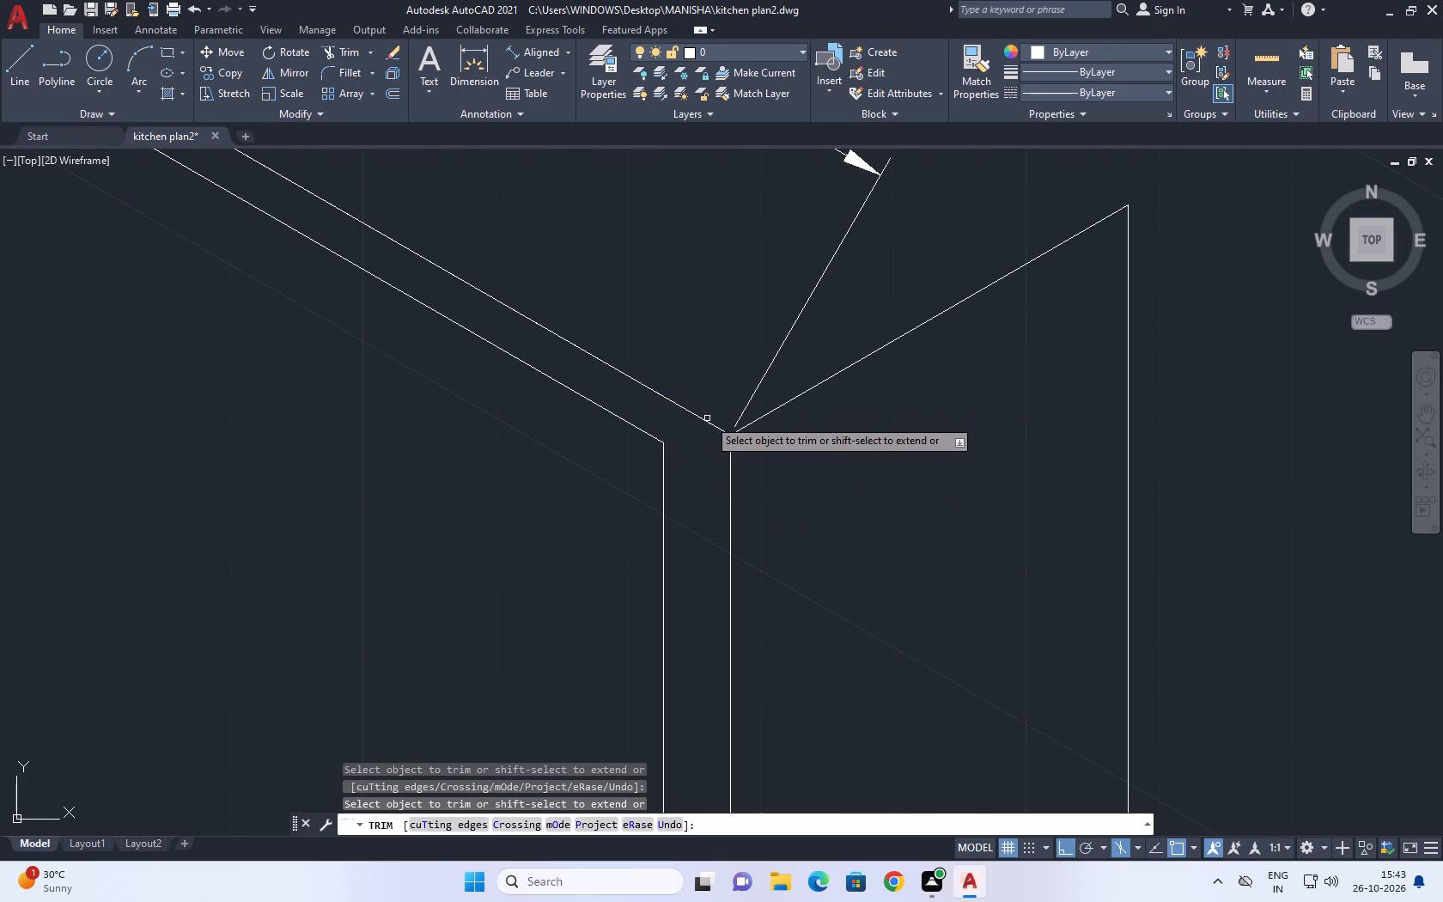
Trim the last bay's far inner vertical between the inner bottom line and the cabinet's bottom edge.
scroll(709, 424, "down", 4)
scroll(714, 593, "up", 4)
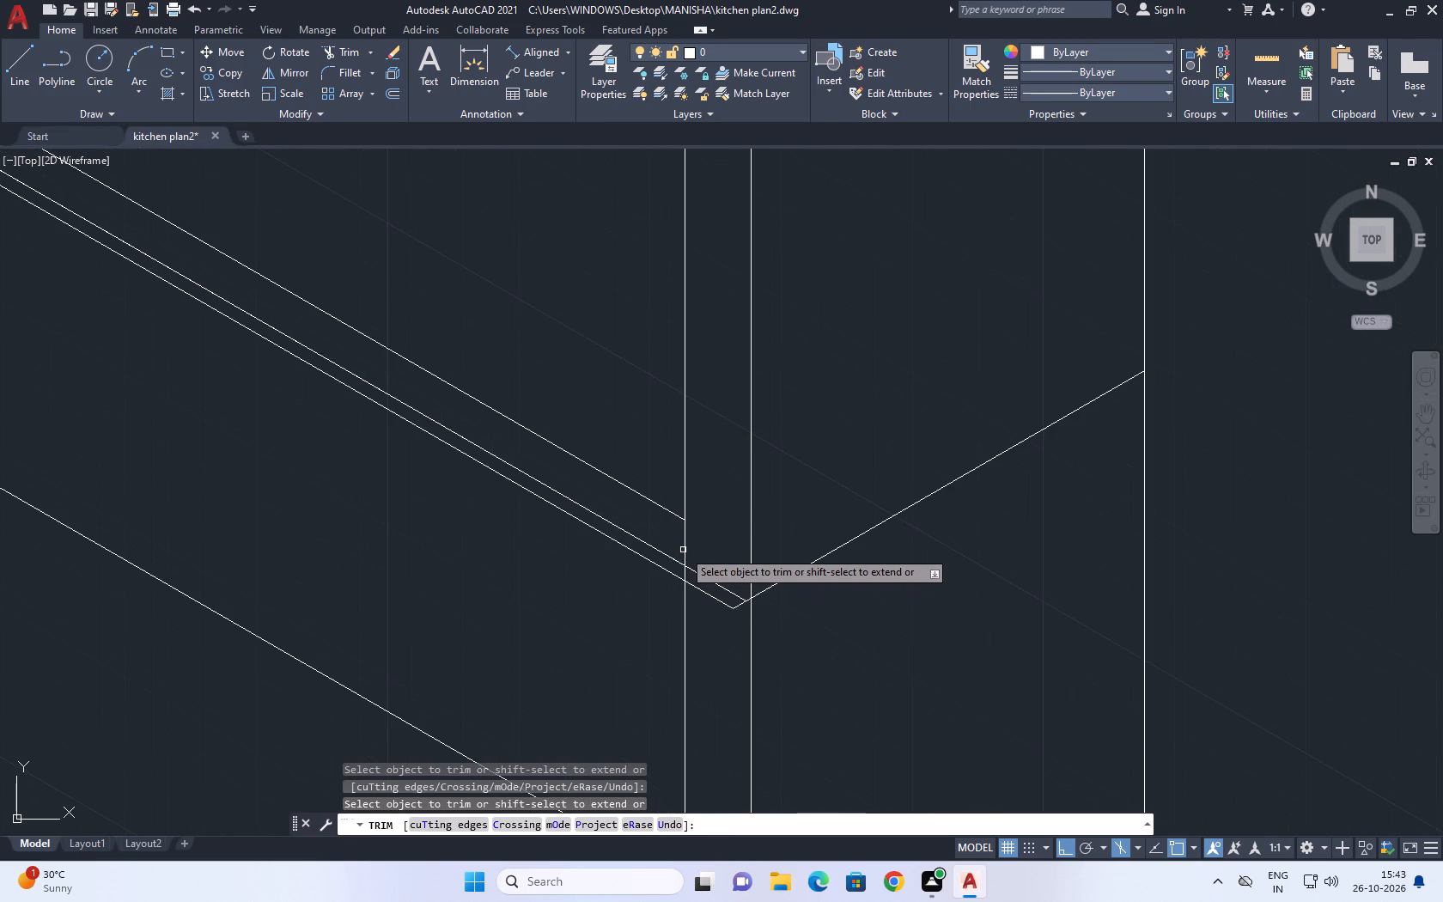
left_click(684, 546)
scroll(982, 527, "down", 4)
middle_click_drag(975, 466, 975, 501)
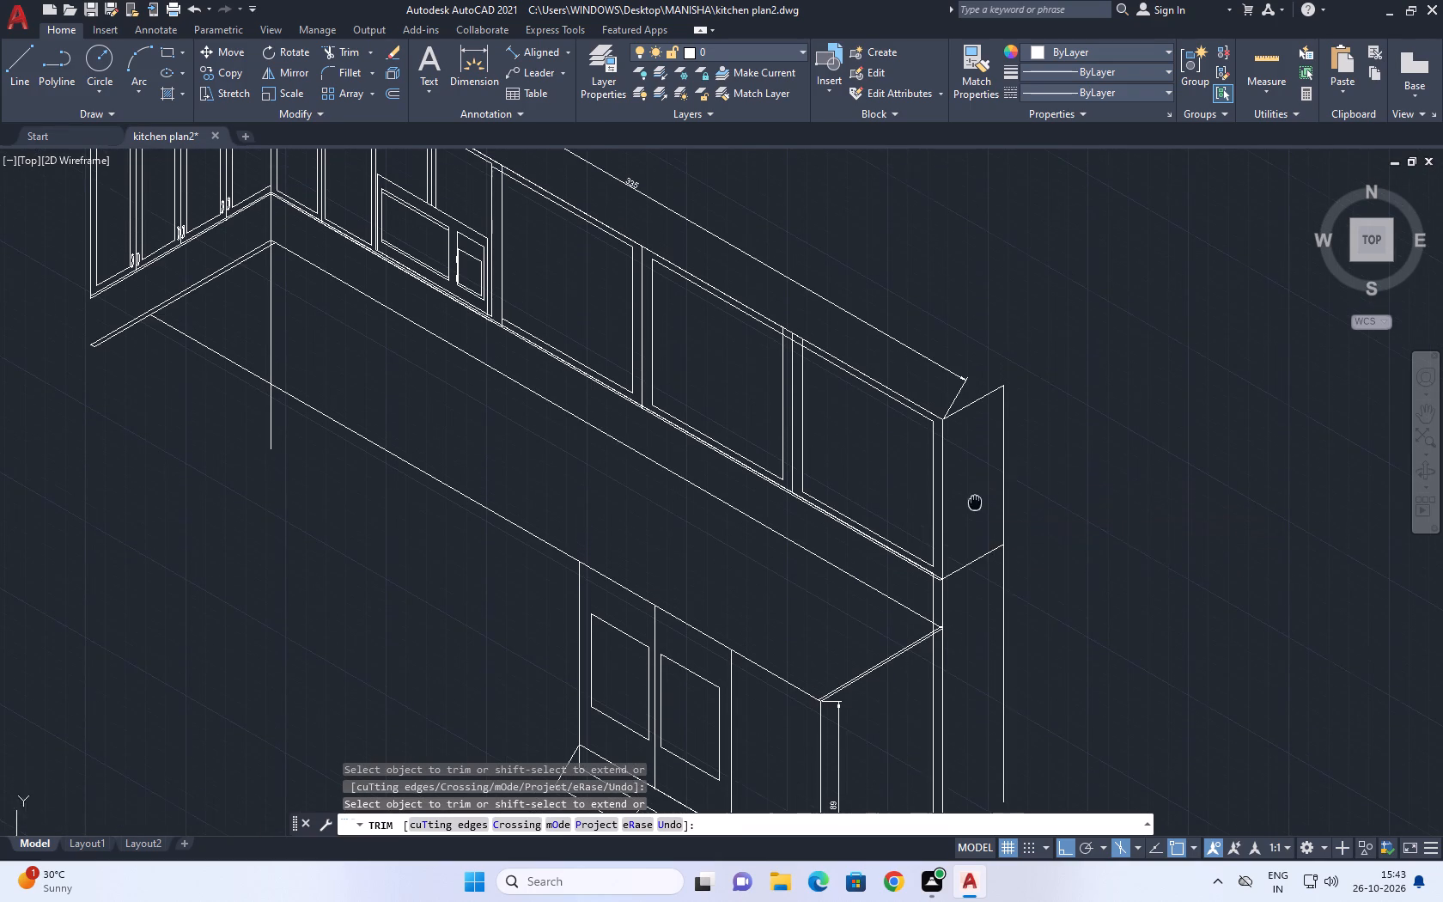
Trim the inner top line across the second divider, along with both side verticals' stubs above it.
scroll(791, 341, "up", 4)
left_click(828, 356)
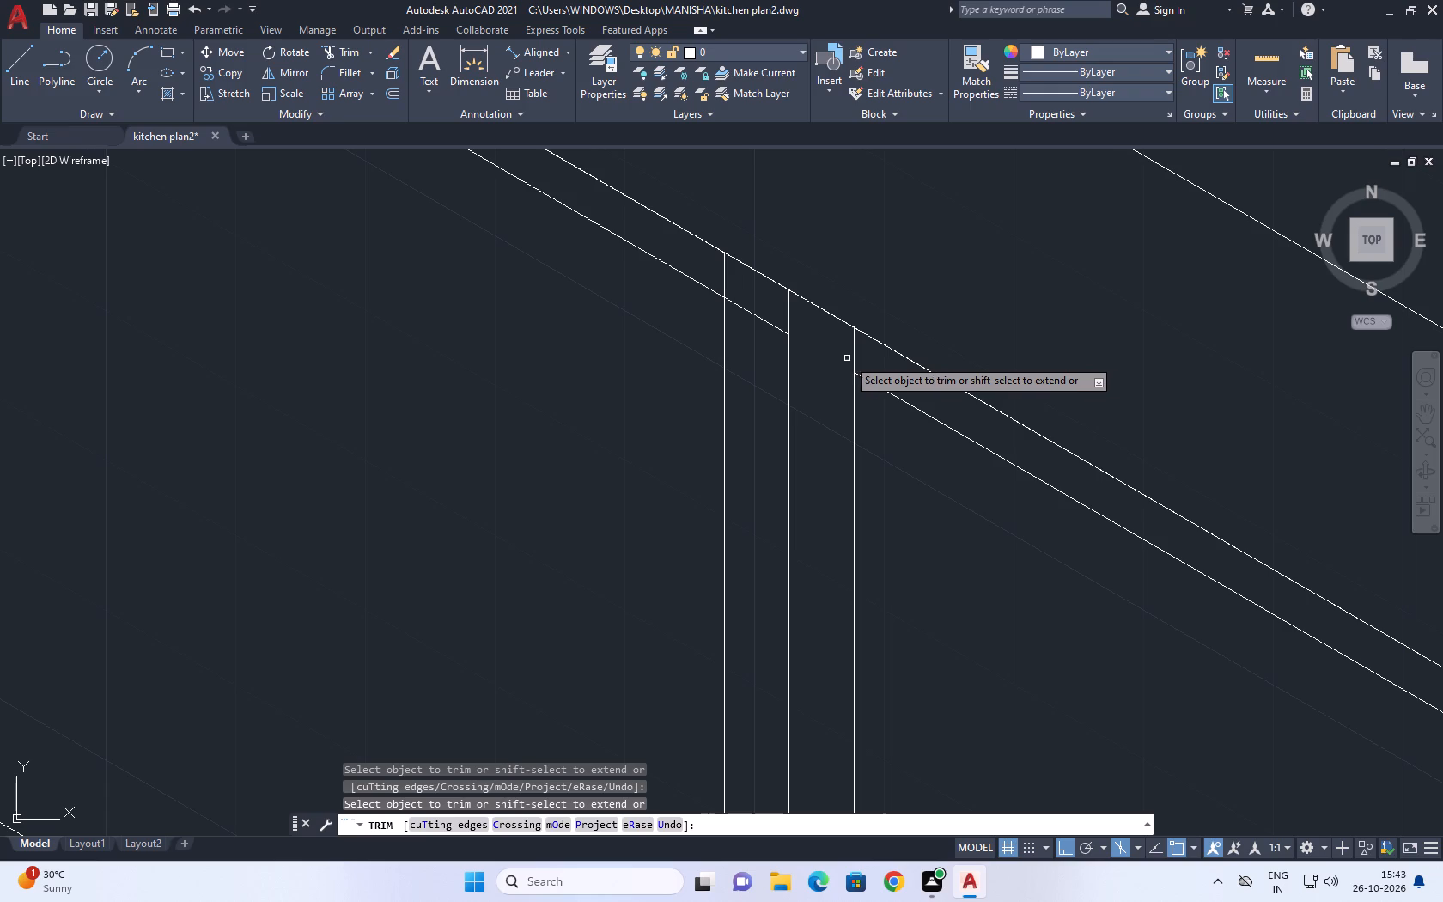
left_click(852, 357)
middle_click_drag(819, 375, 1136, 567)
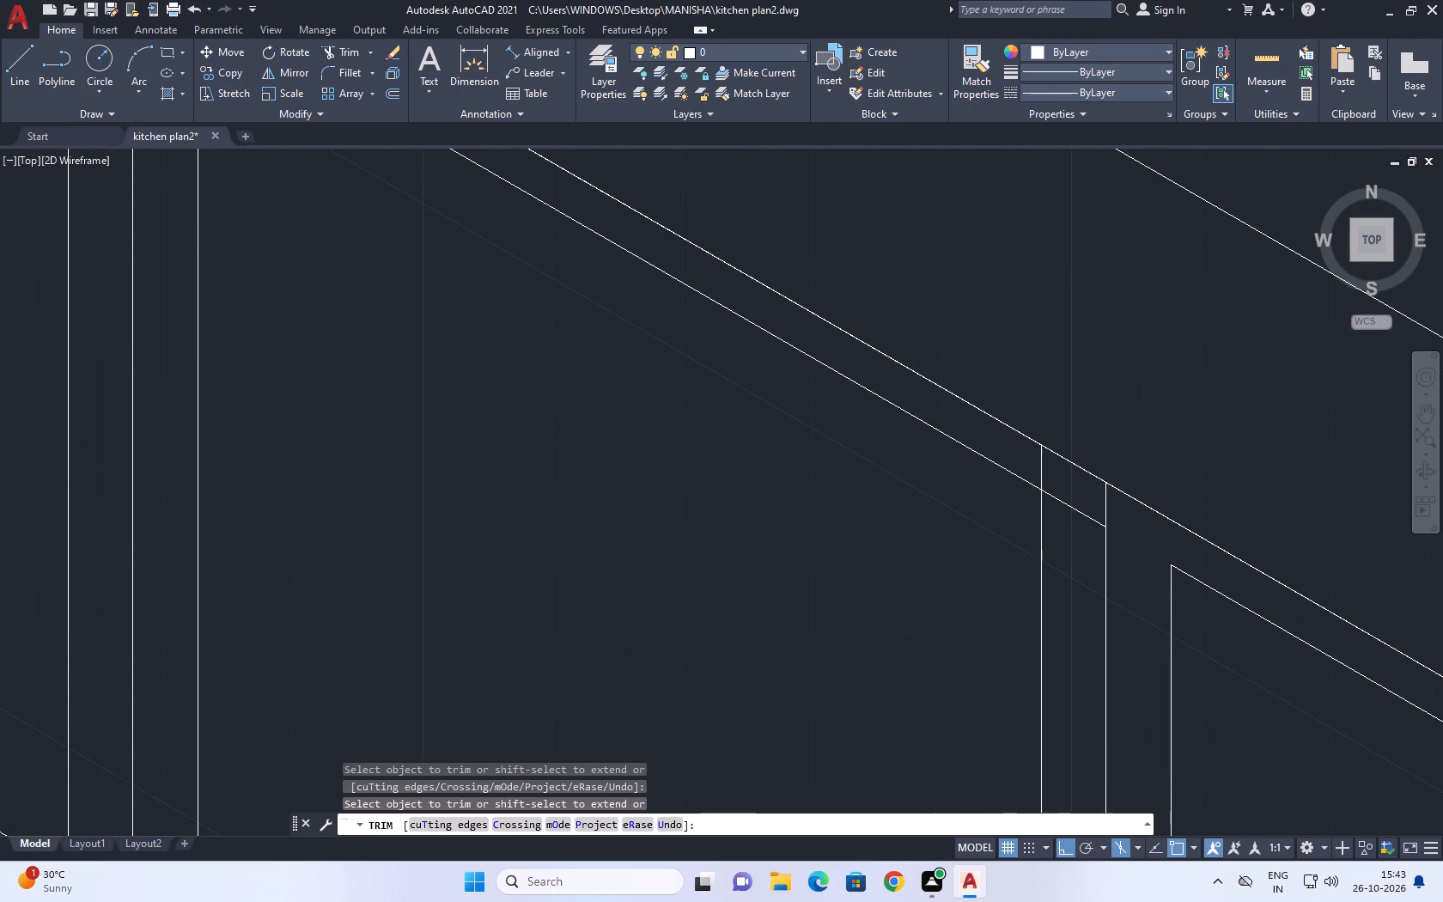
middle_click_drag(733, 424, 758, 487)
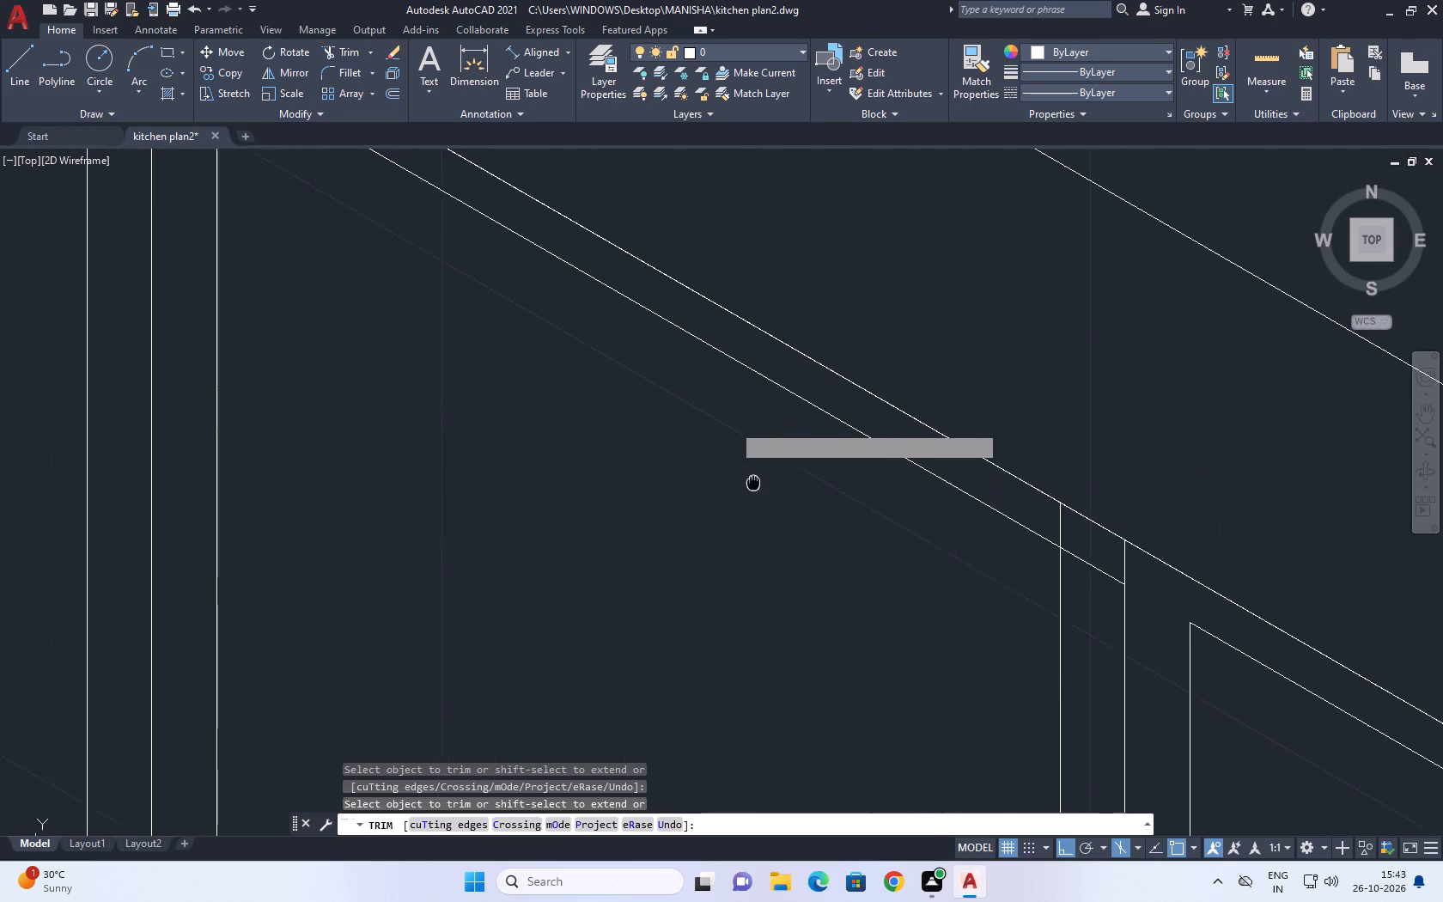
middle_click_drag(758, 487, 898, 558)
scroll(907, 557, "down", 1)
scroll(1132, 623, "up", 1)
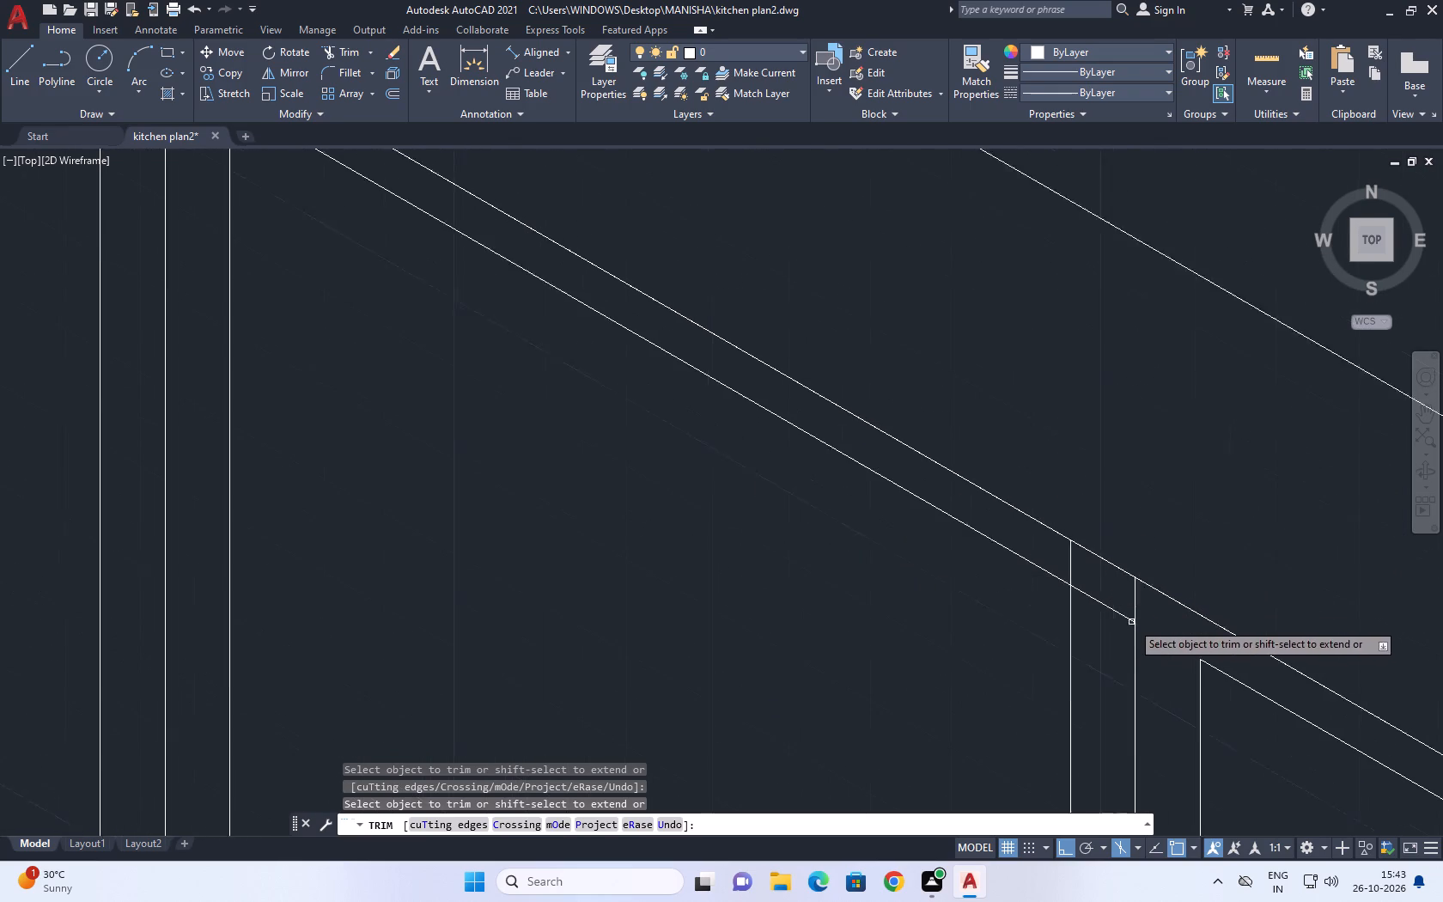
scroll(1130, 622, "up", 1)
left_click(1099, 613)
left_click(1025, 514)
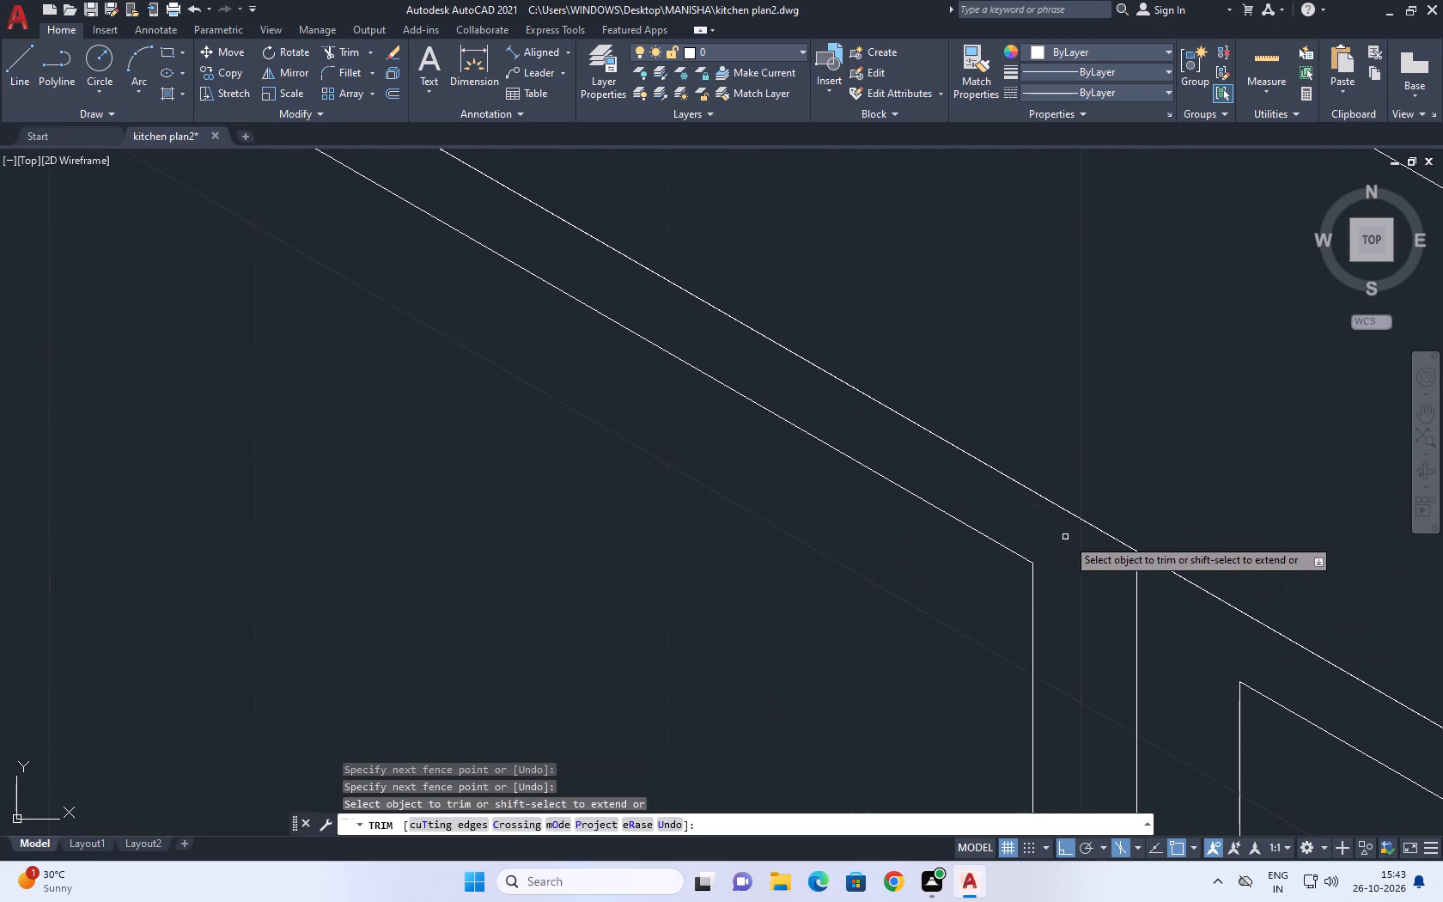
scroll(1081, 533, "down", 5)
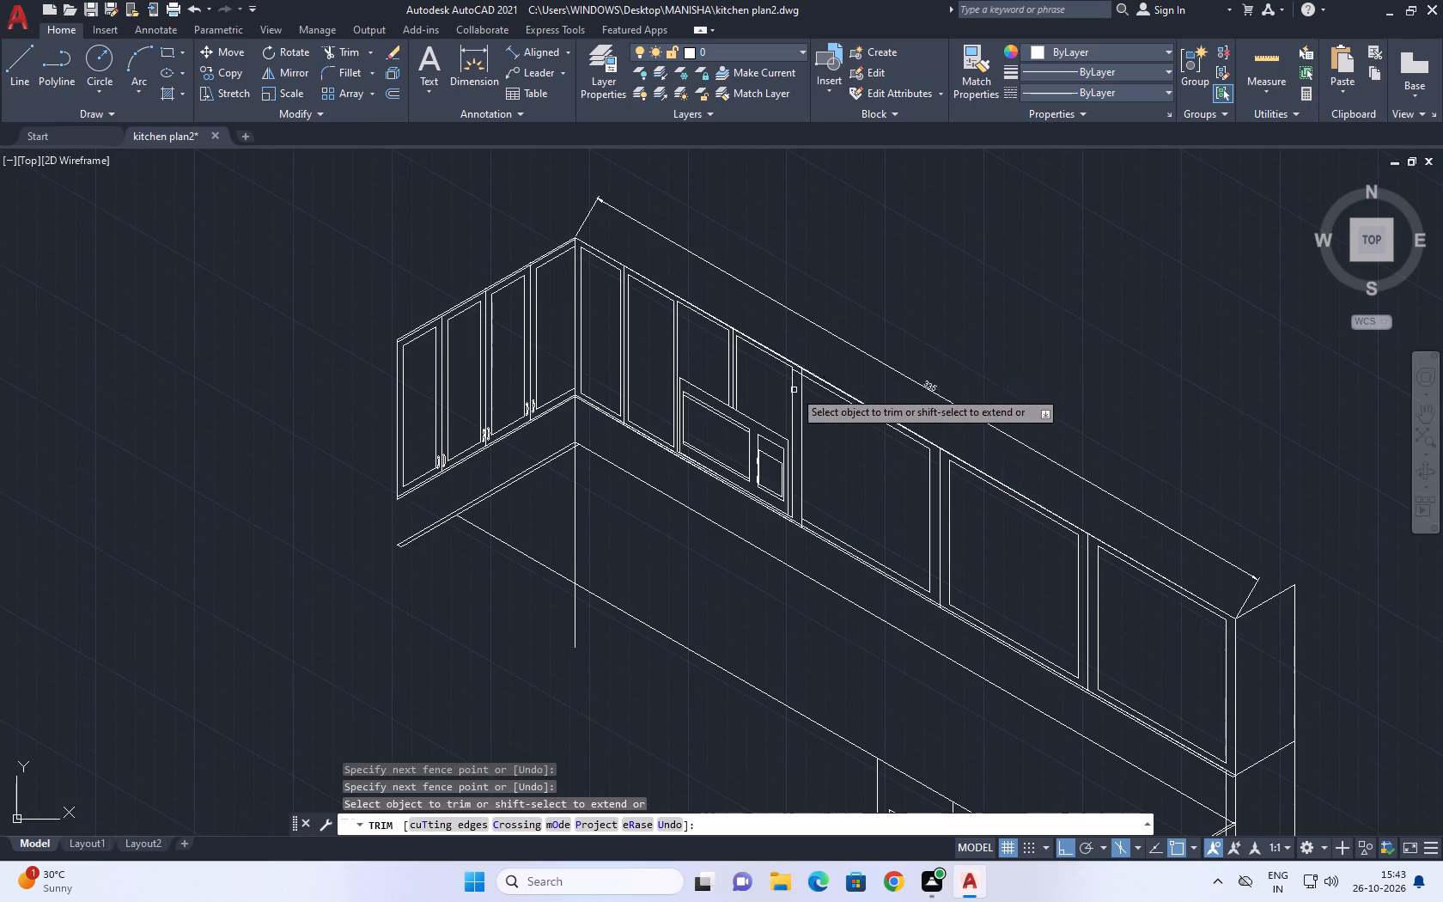
scroll(794, 390, "up", 3)
scroll(917, 423, "down", 2)
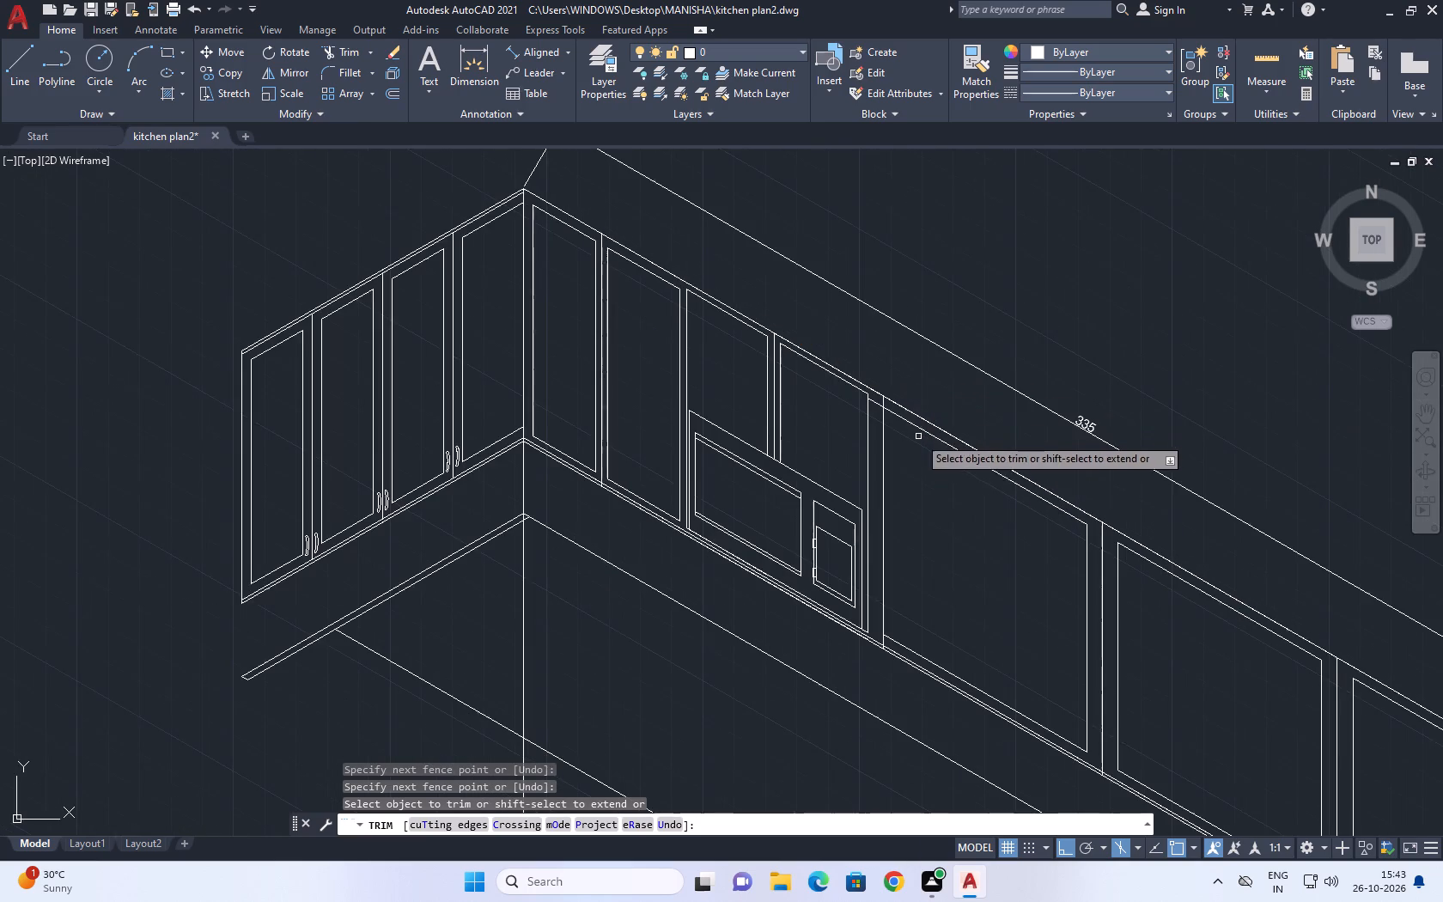
middle_click_drag(929, 493, 744, 347)
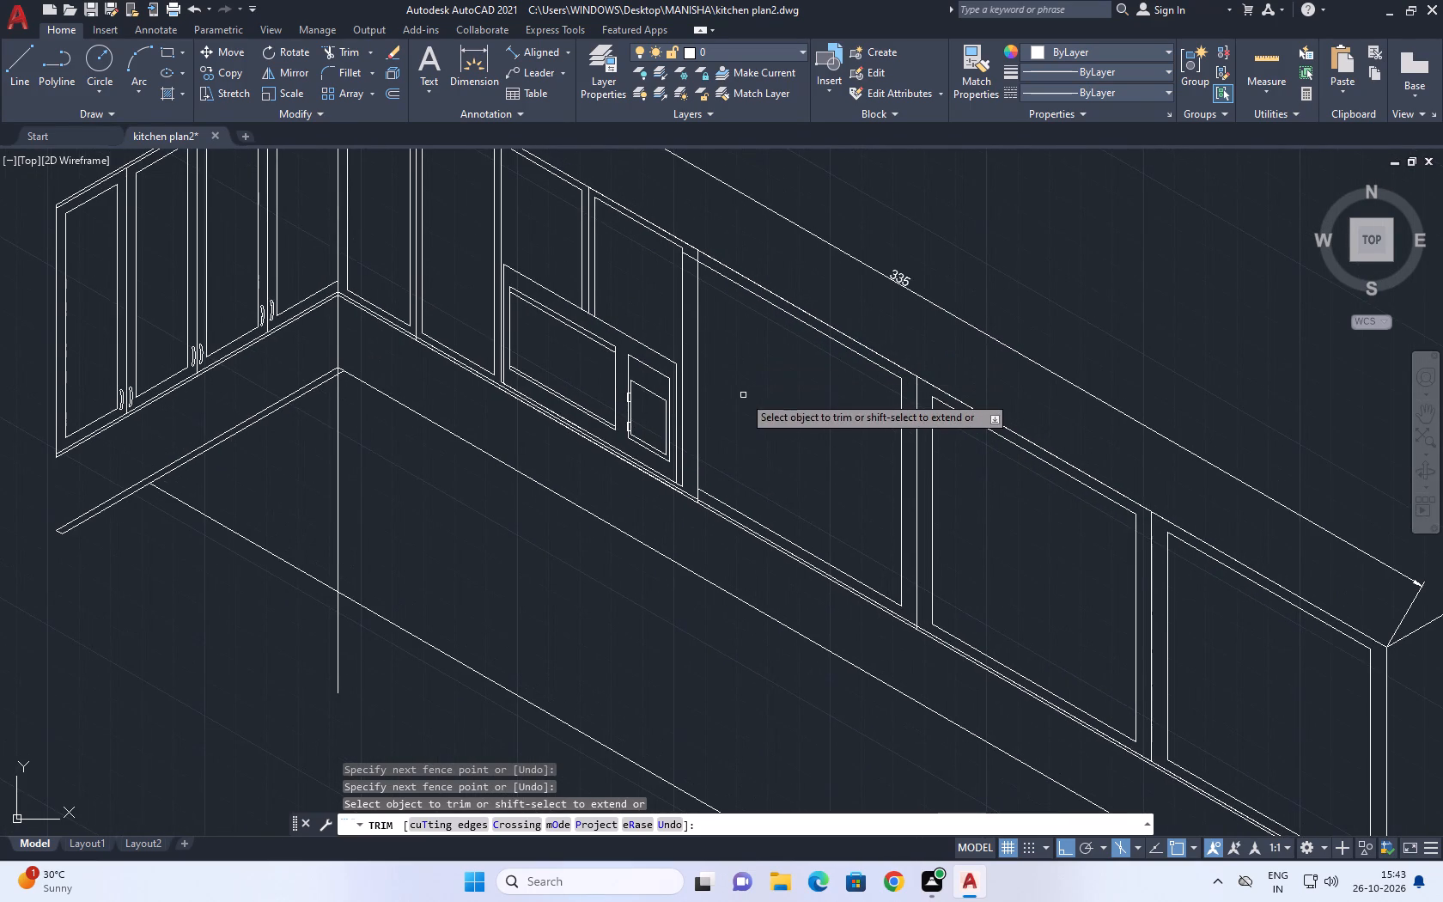
right_click(743, 395)
left_click(813, 429)
Examine the whole isometric kitchen drawing, from the short upper run to the far end panel and base cabinets.
scroll(598, 398, "down", 1)
middle_click_drag(351, 363, 435, 424)
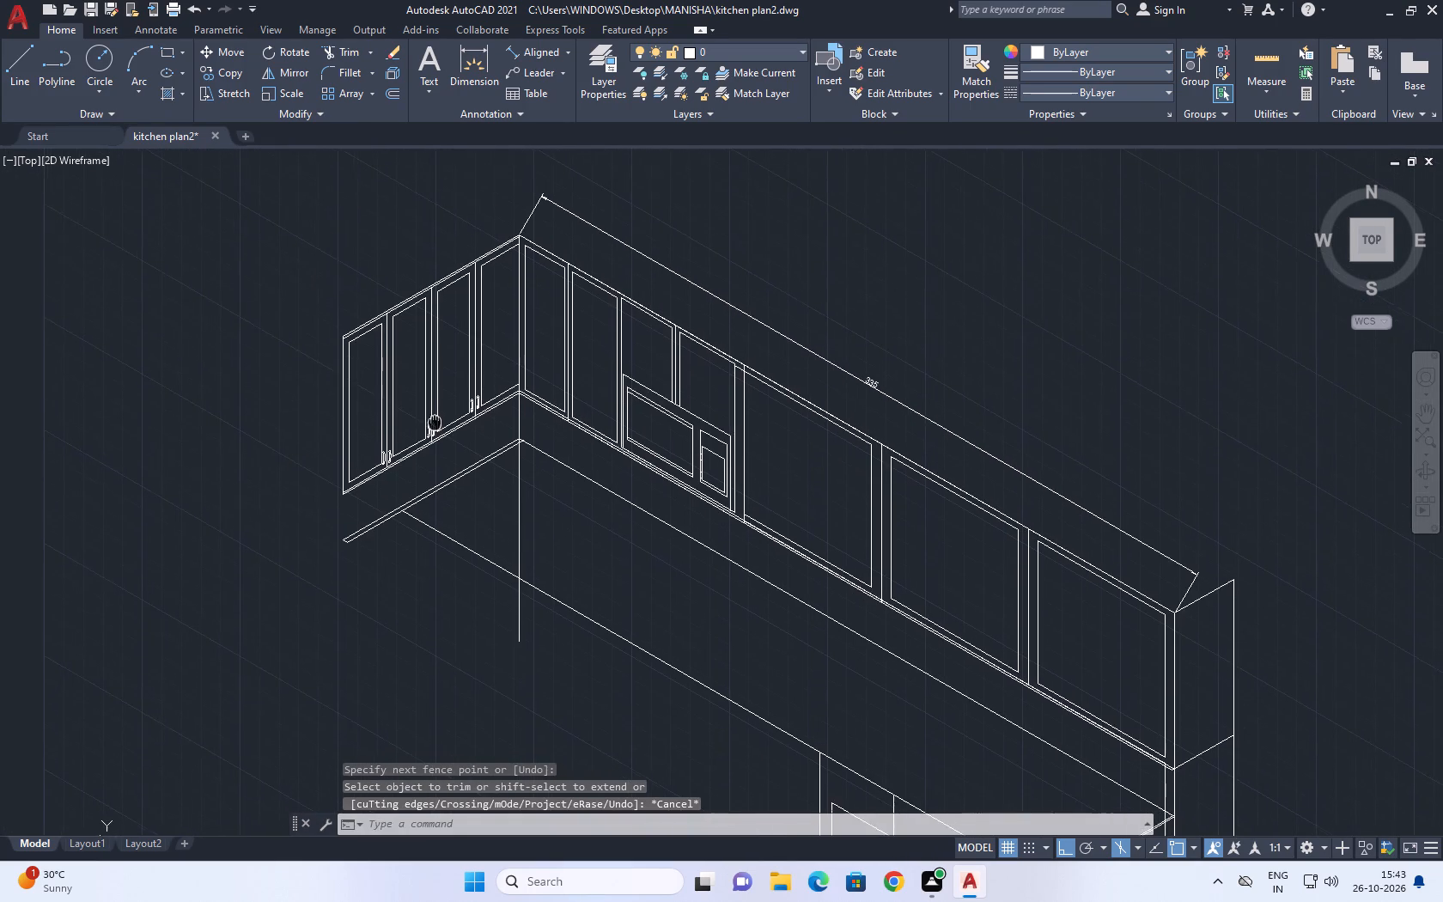
middle_click_drag(435, 424, 438, 432)
middle_click_drag(547, 564, 506, 541)
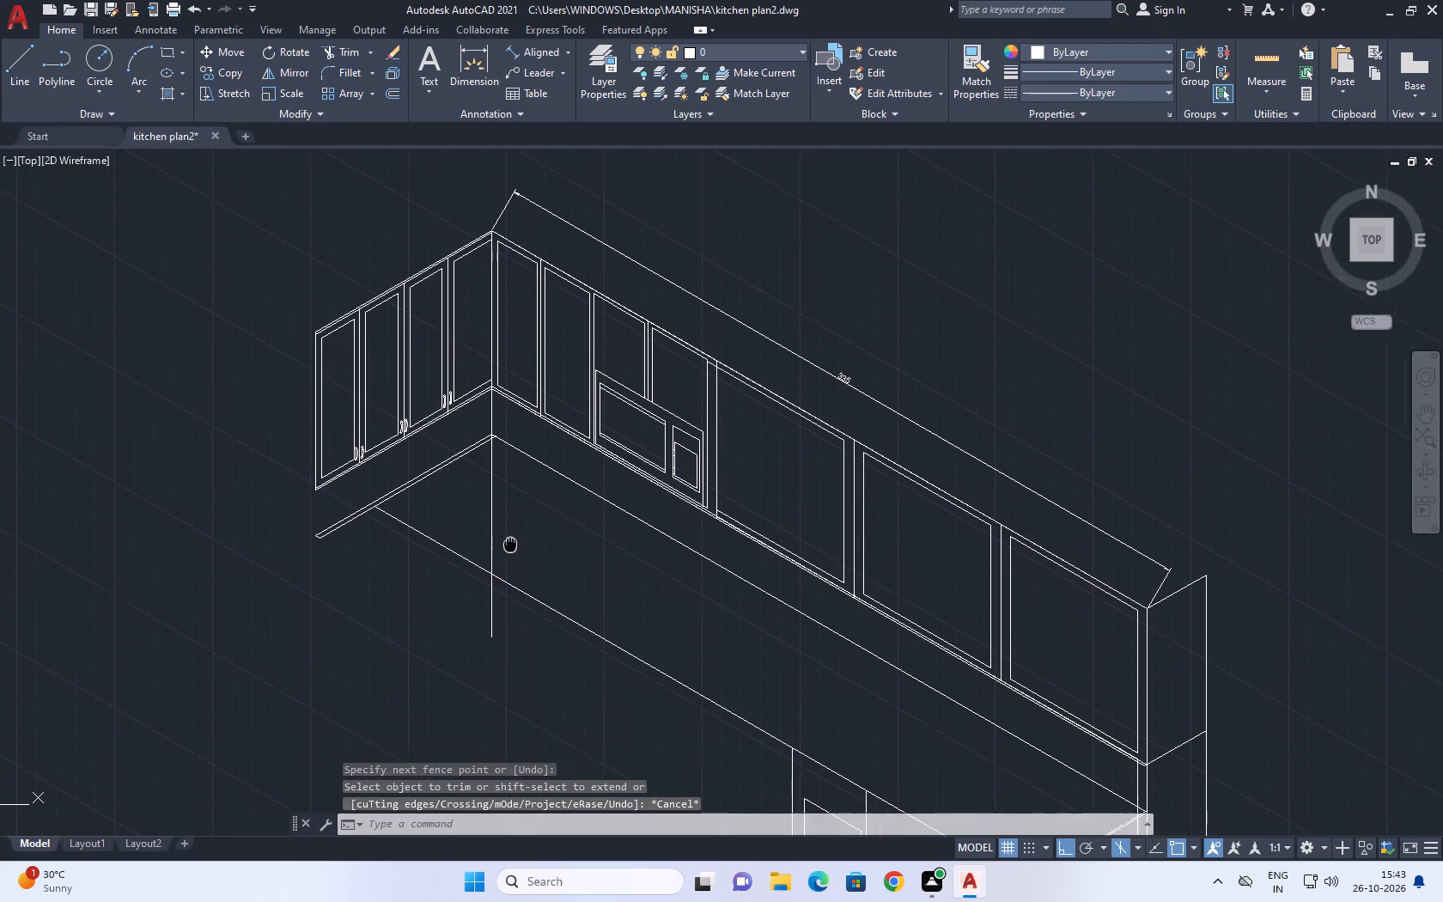
middle_click_drag(506, 541, 506, 529)
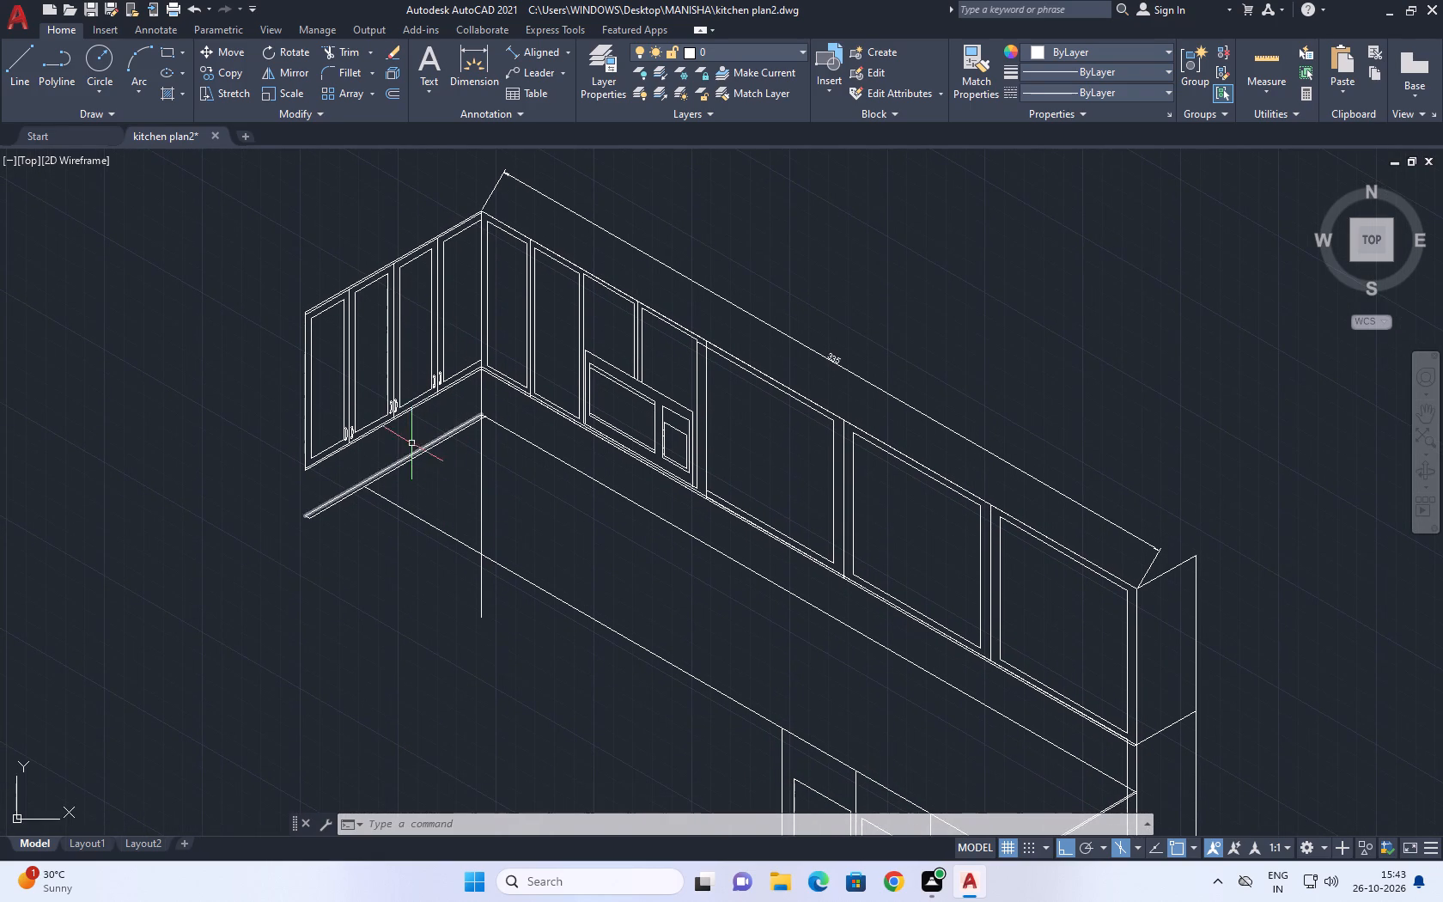
scroll(390, 422, "up", 2)
scroll(388, 420, "down", 1)
scroll(386, 405, "up", 3)
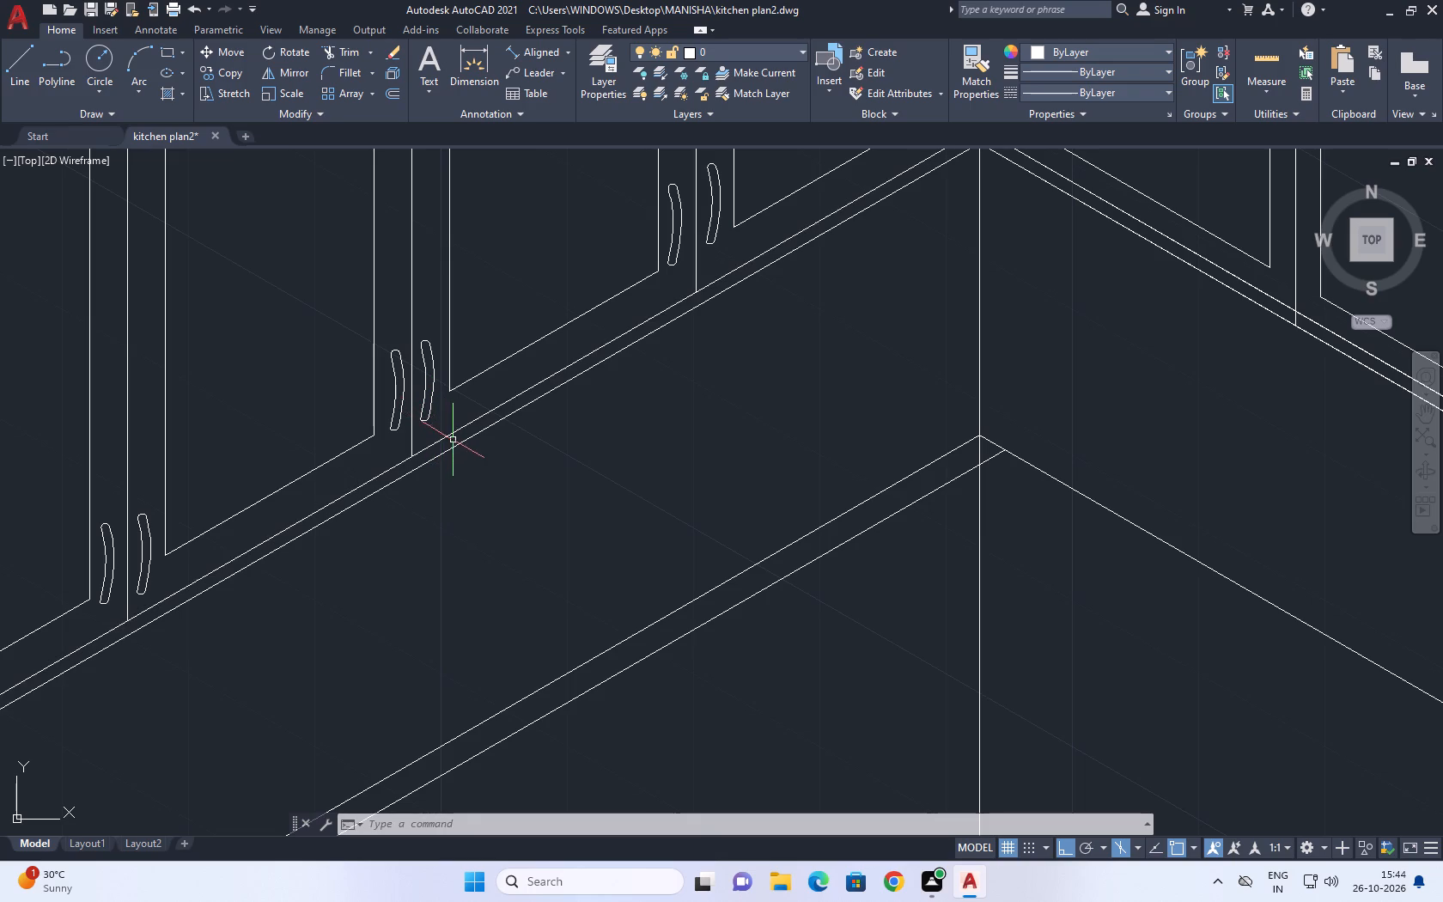
scroll(743, 469, "down", 2)
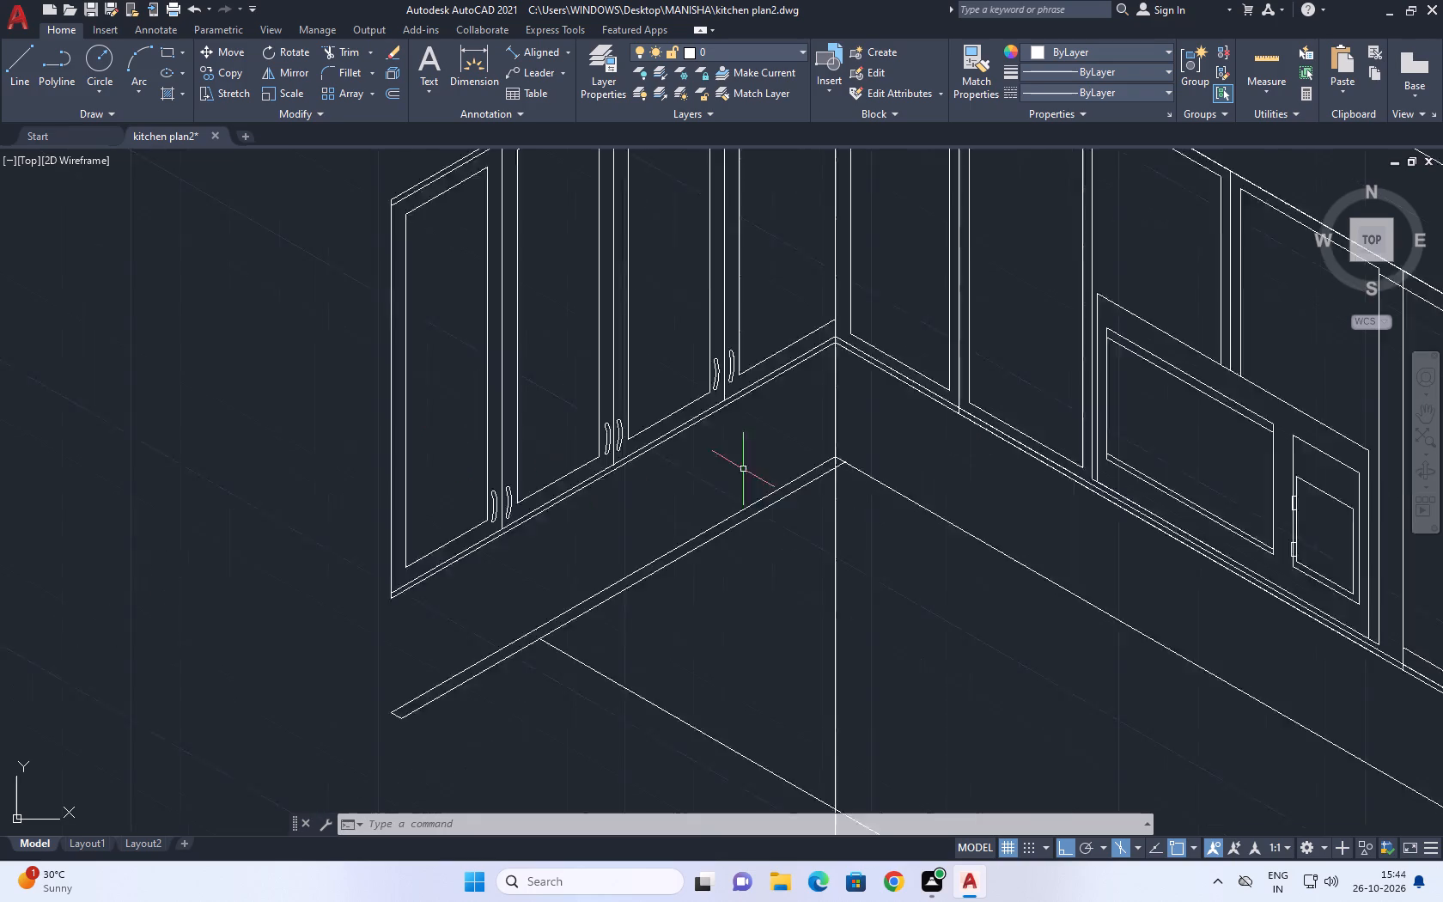
scroll(743, 469, "down", 2)
middle_click_drag(881, 457, 503, 297)
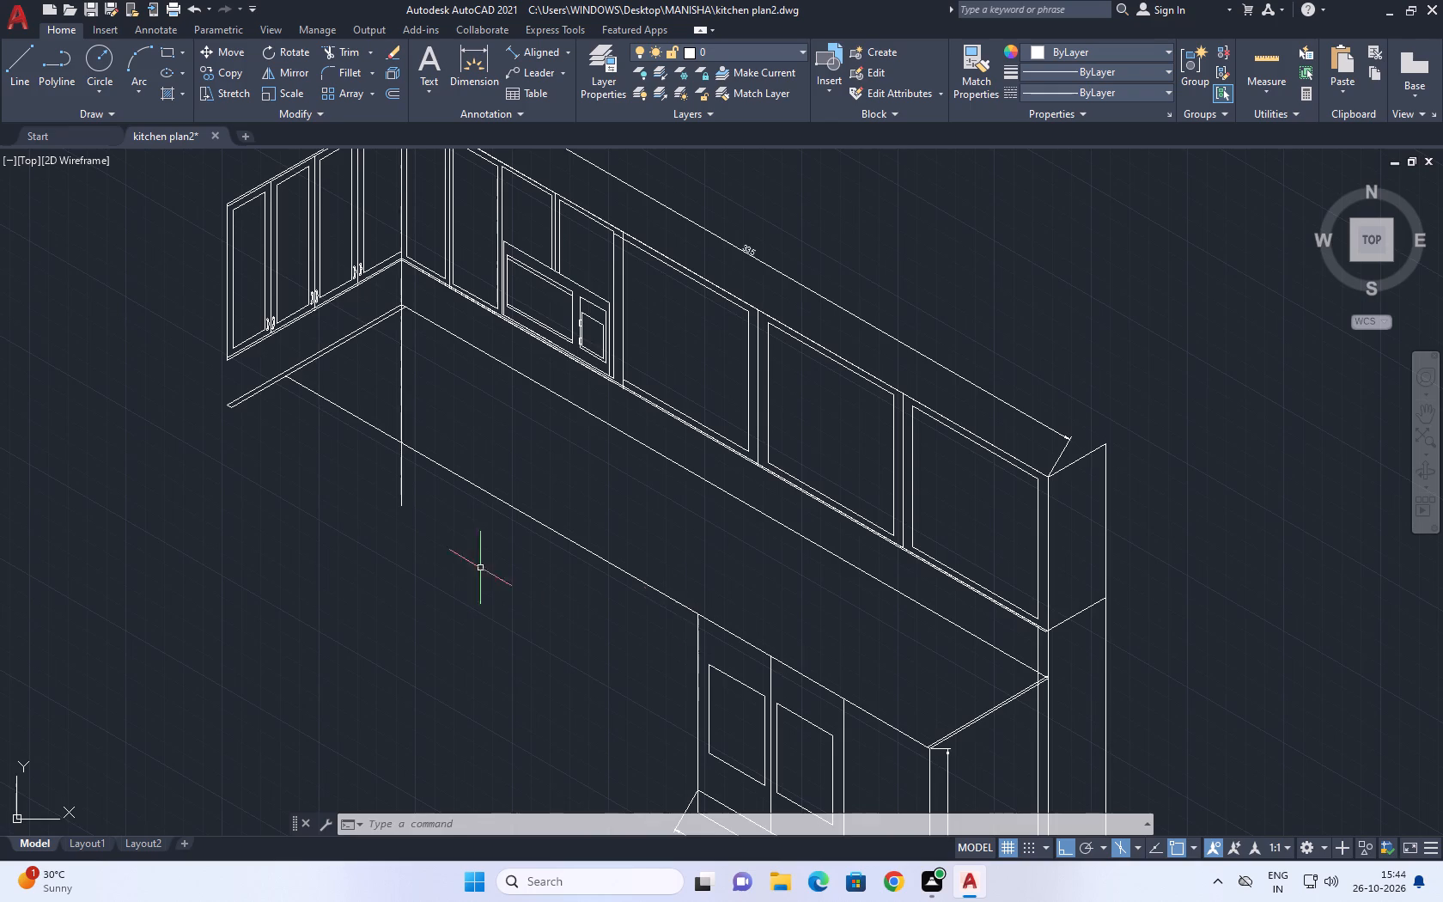
middle_click_drag(954, 553, 806, 579)
scroll(799, 570, "down", 1)
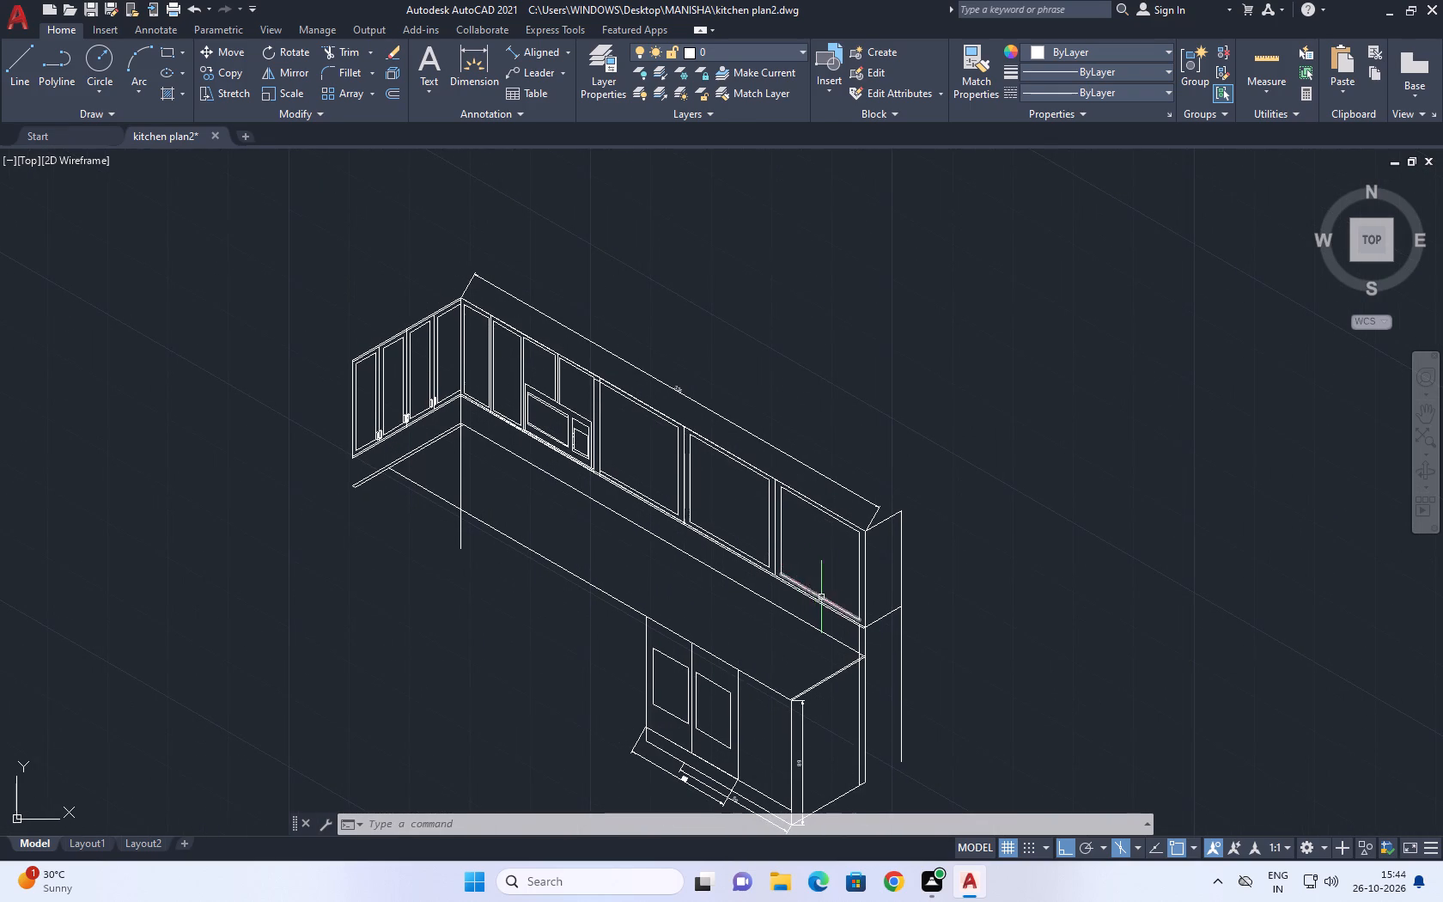
middle_click_drag(742, 568, 742, 598)
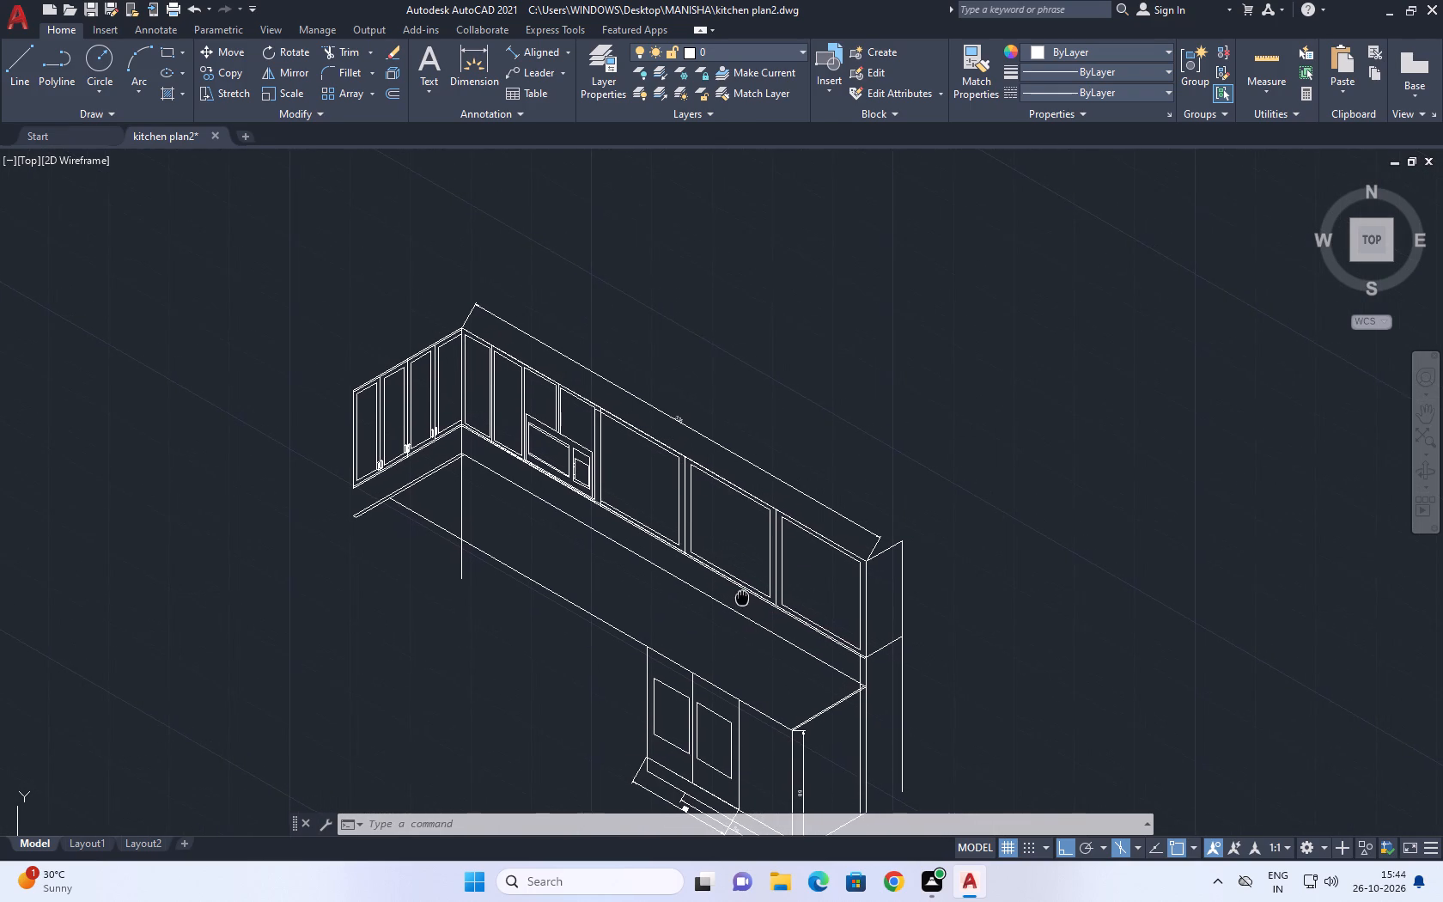
middle_click_drag(742, 598, 740, 610)
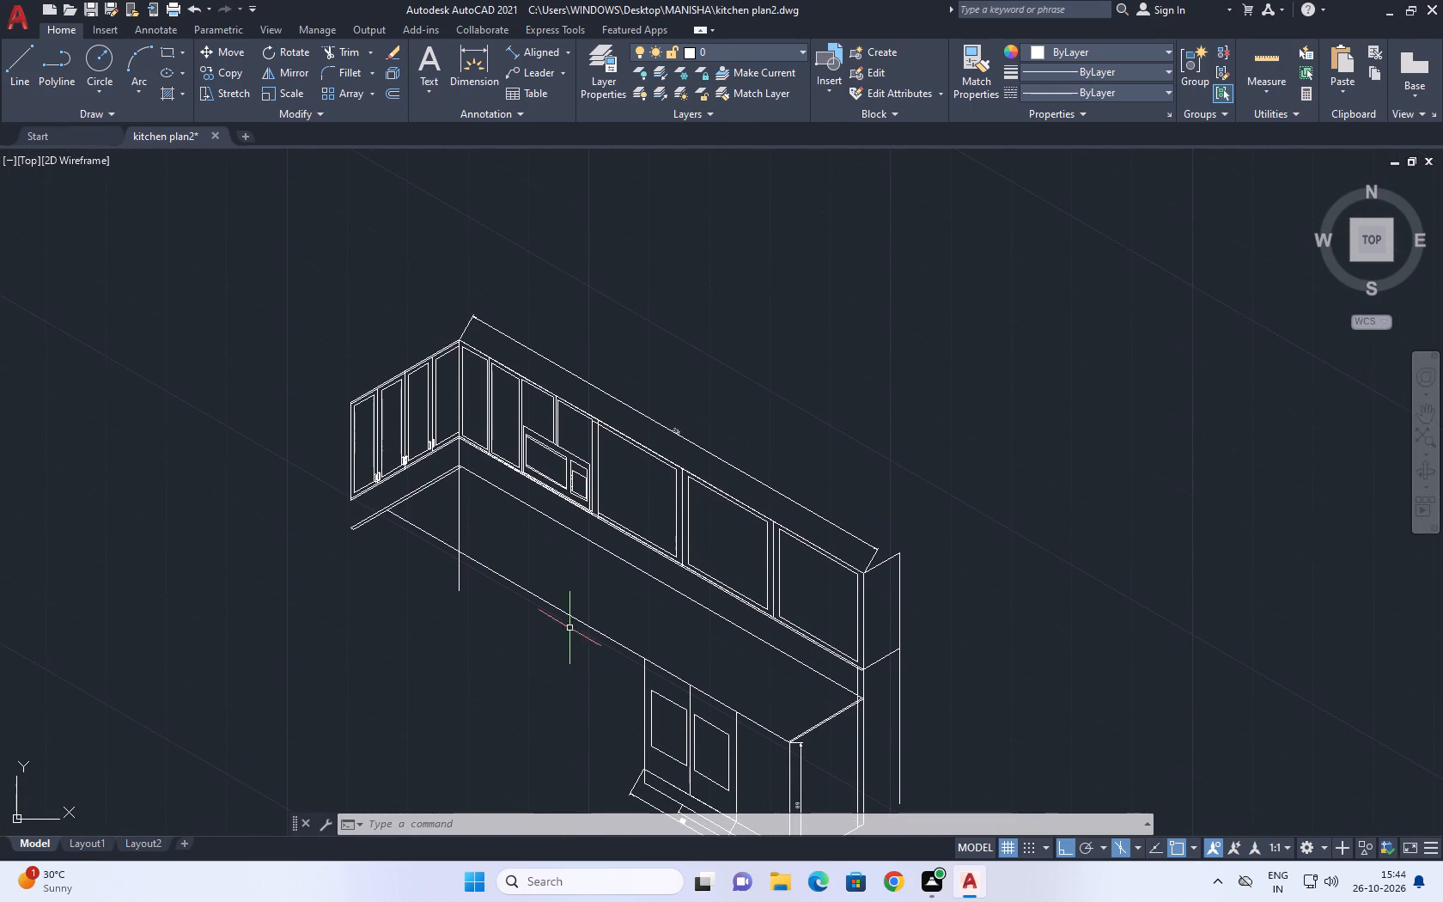
middle_click_drag(701, 671, 737, 715)
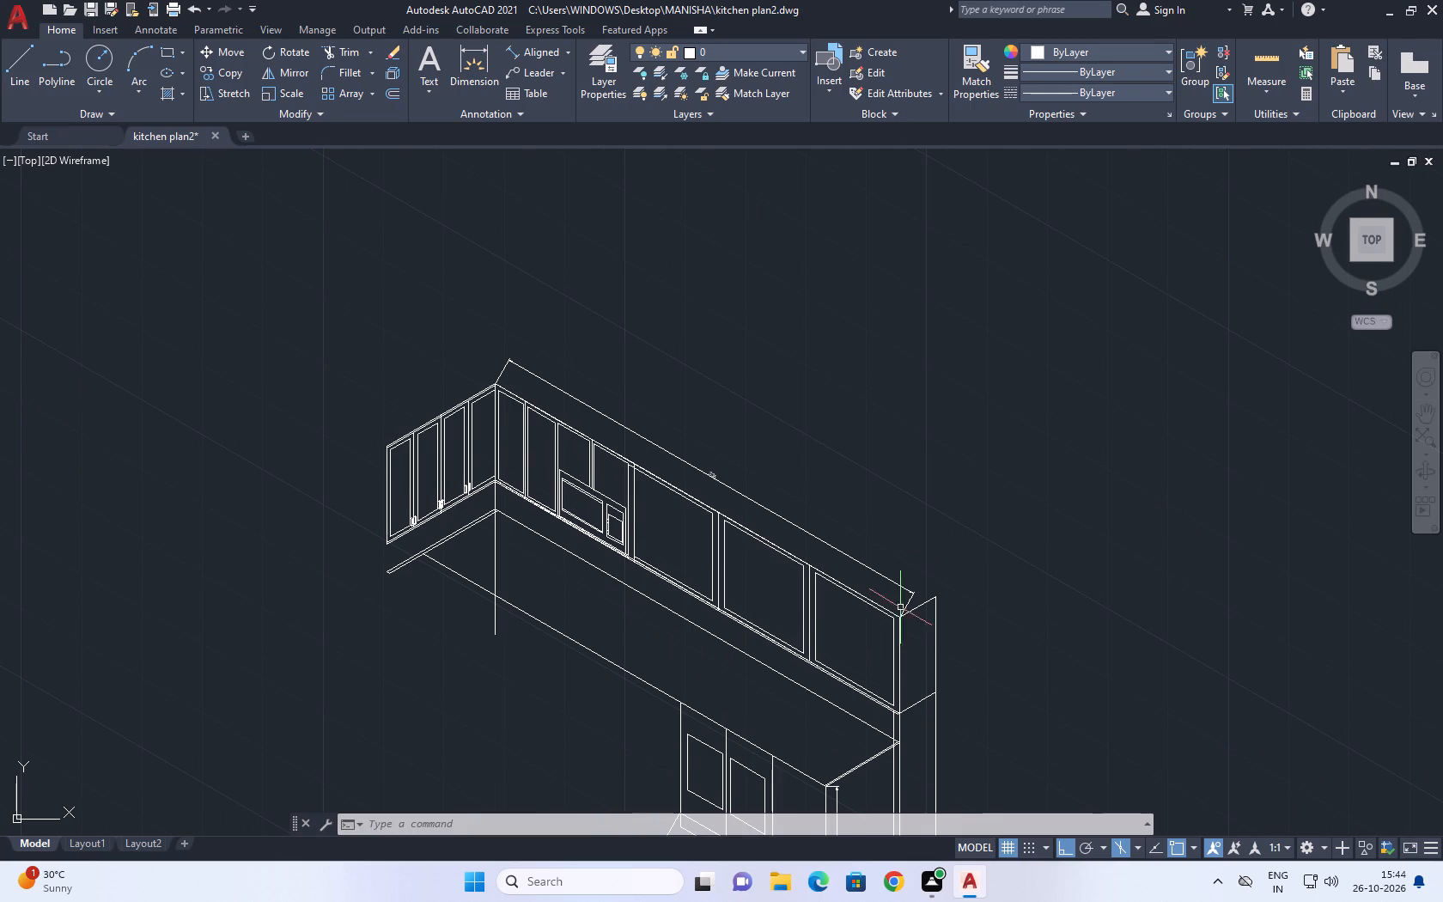
middle_click_drag(892, 631, 910, 513)
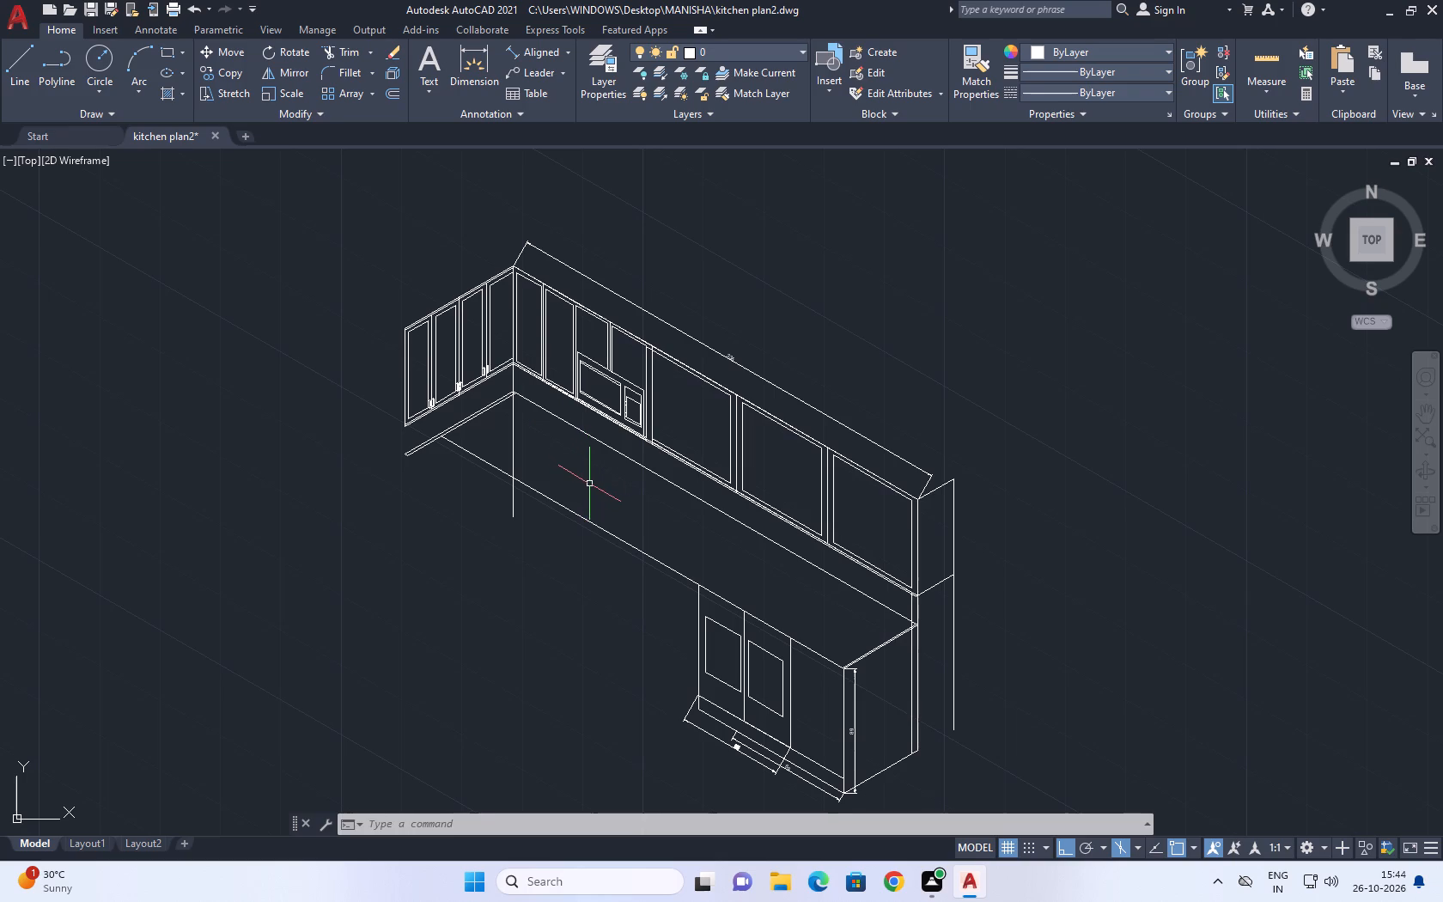
middle_click_drag(830, 564, 819, 550)
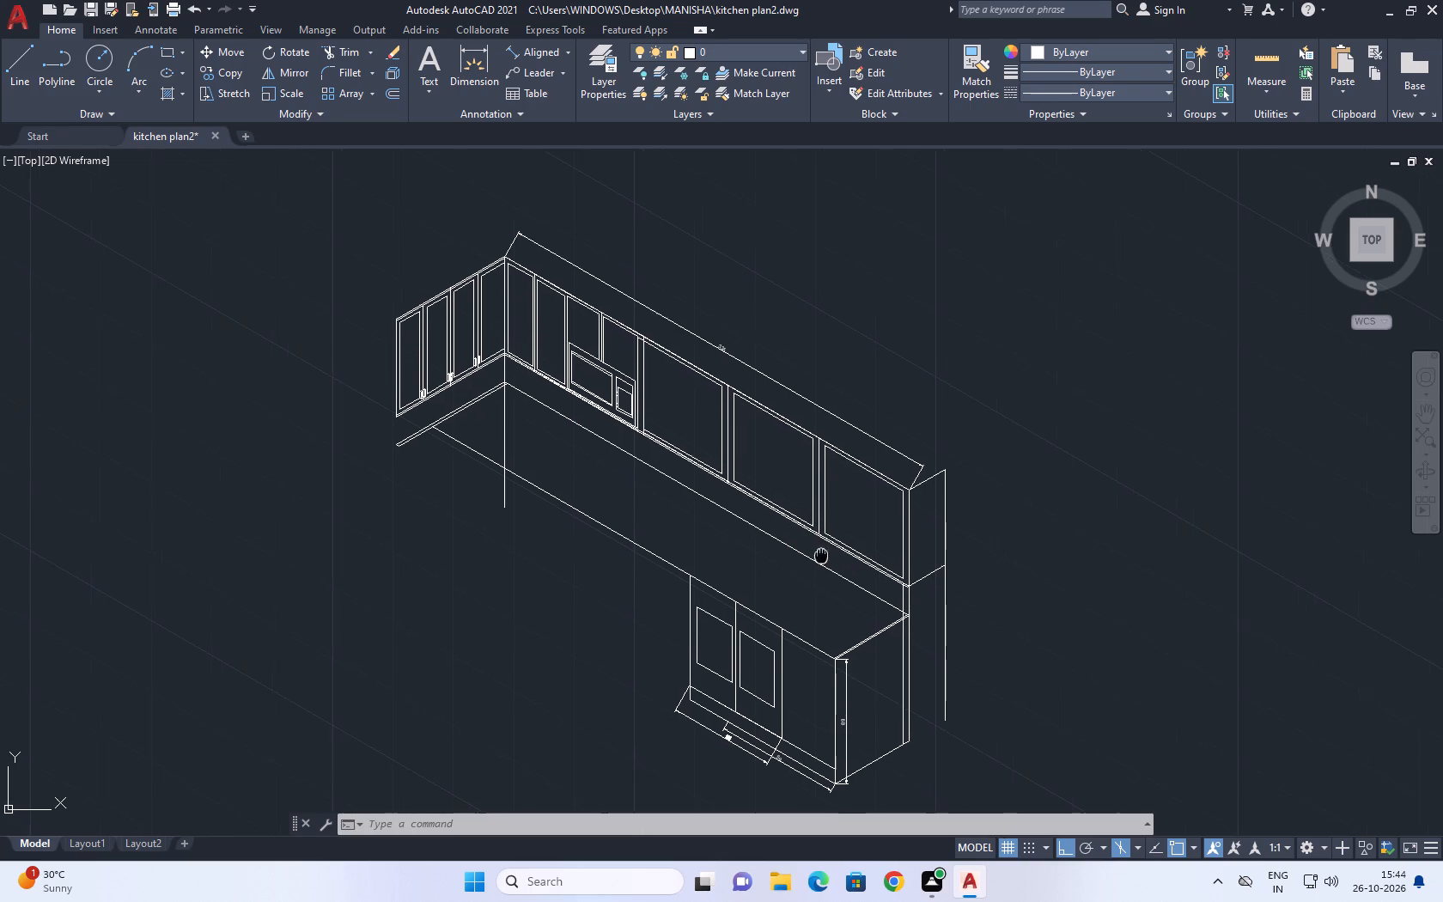
middle_click_drag(819, 550, 815, 546)
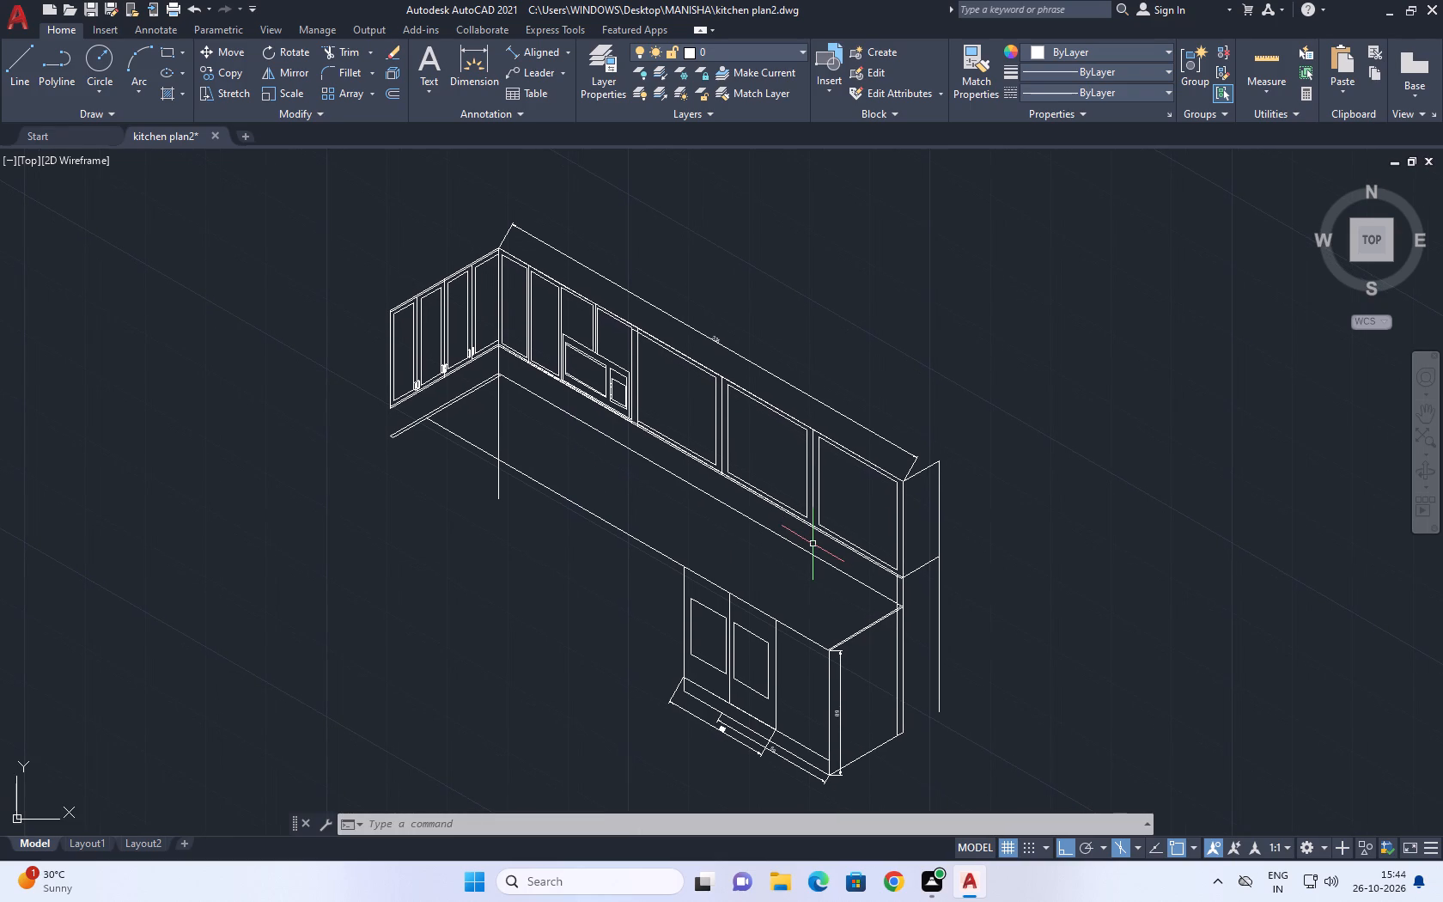
middle_click_drag(765, 568, 776, 595)
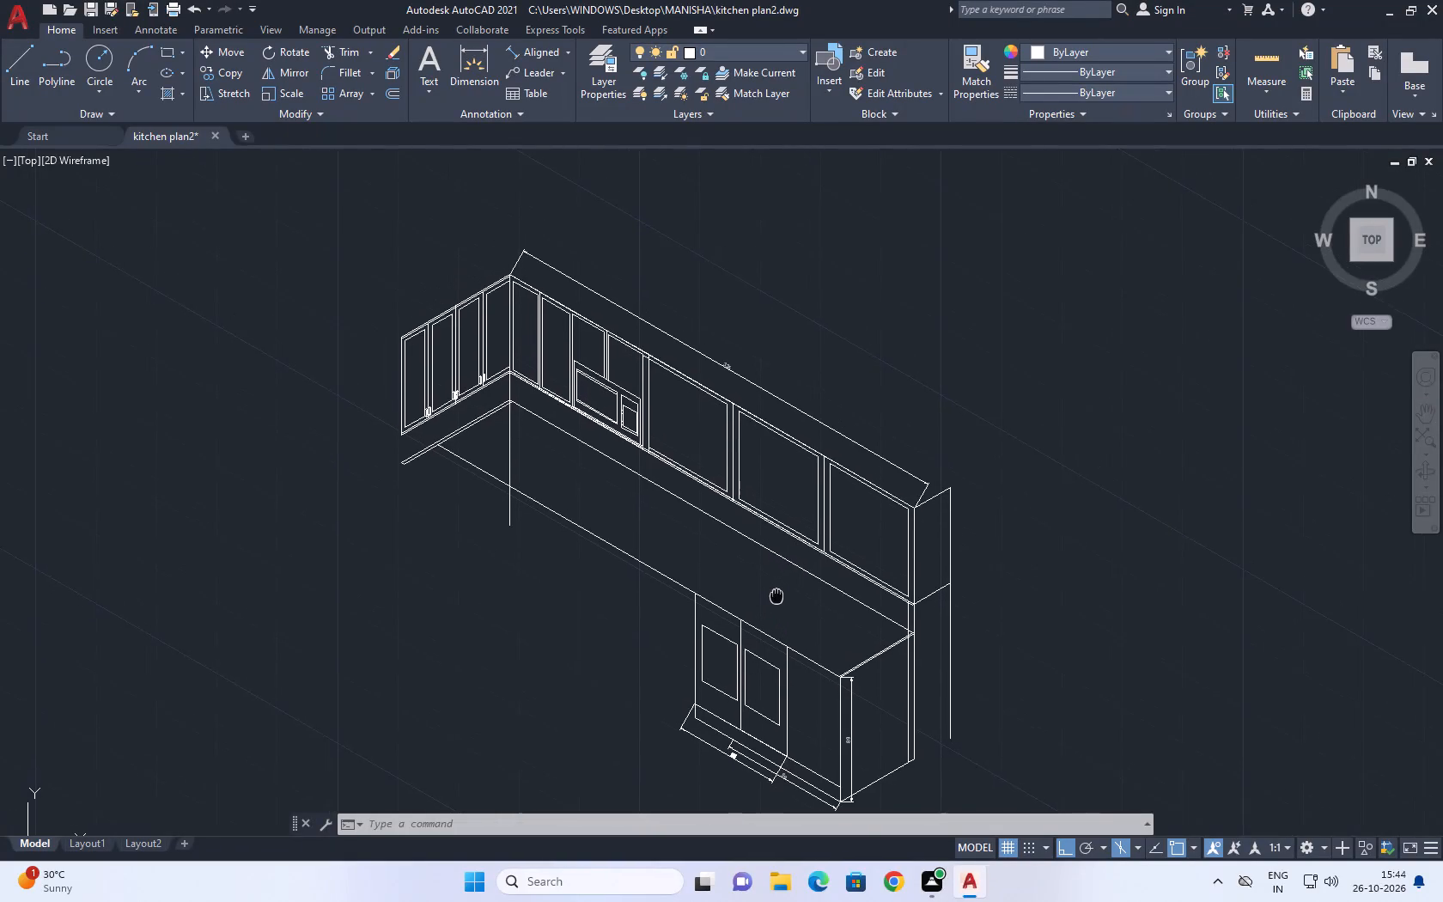
middle_click_drag(776, 595, 743, 561)
Erase the leftover inner vertical line running down below the last upper-cabinet bay at the long run's far end.
scroll(849, 627, "up", 1)
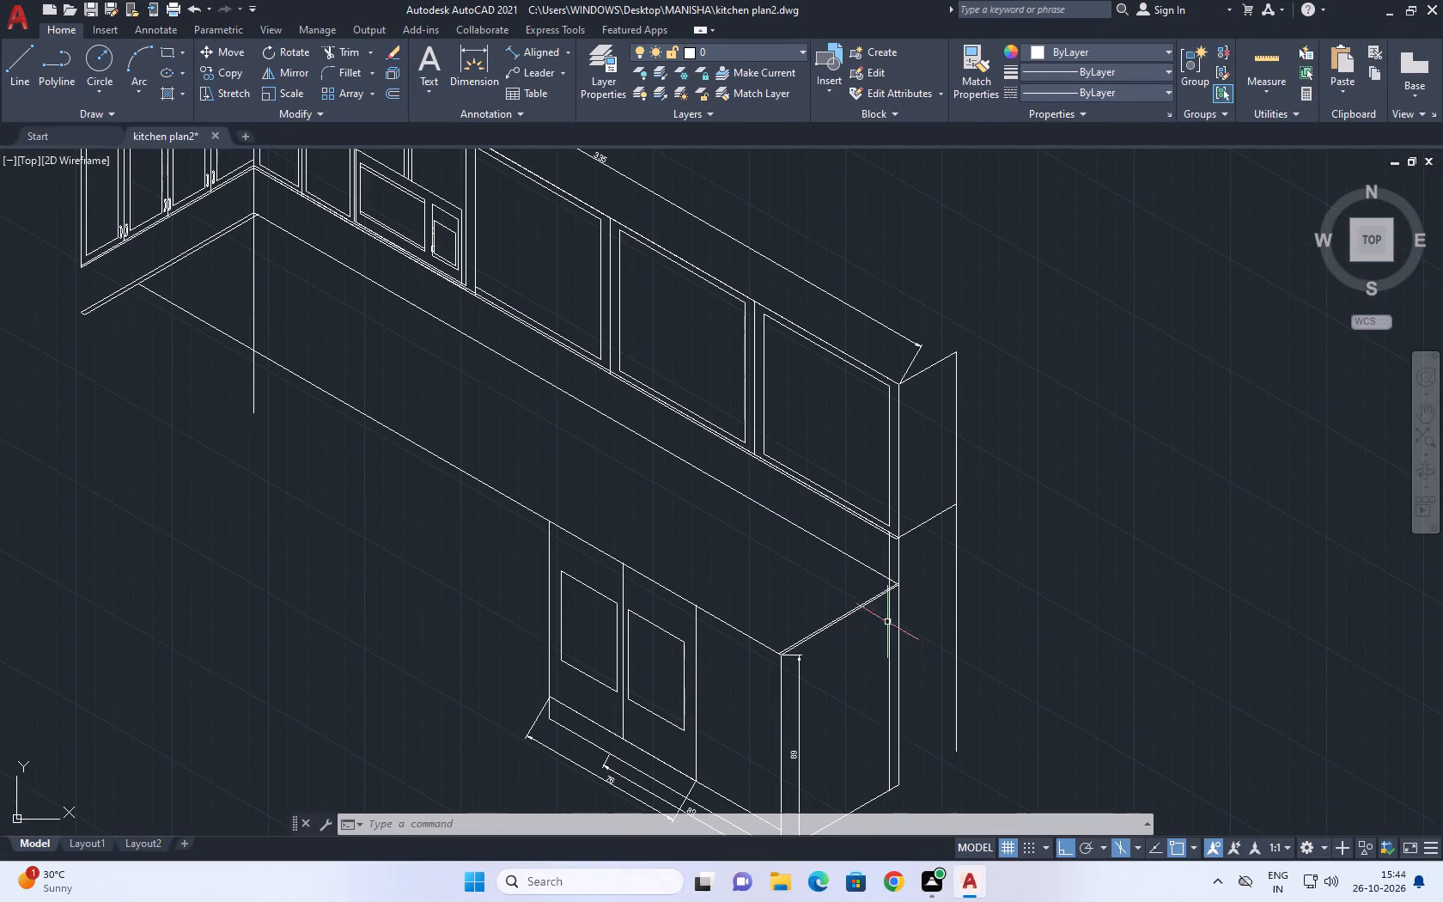
scroll(876, 584, "up", 3)
middle_click_drag(941, 585, 928, 698)
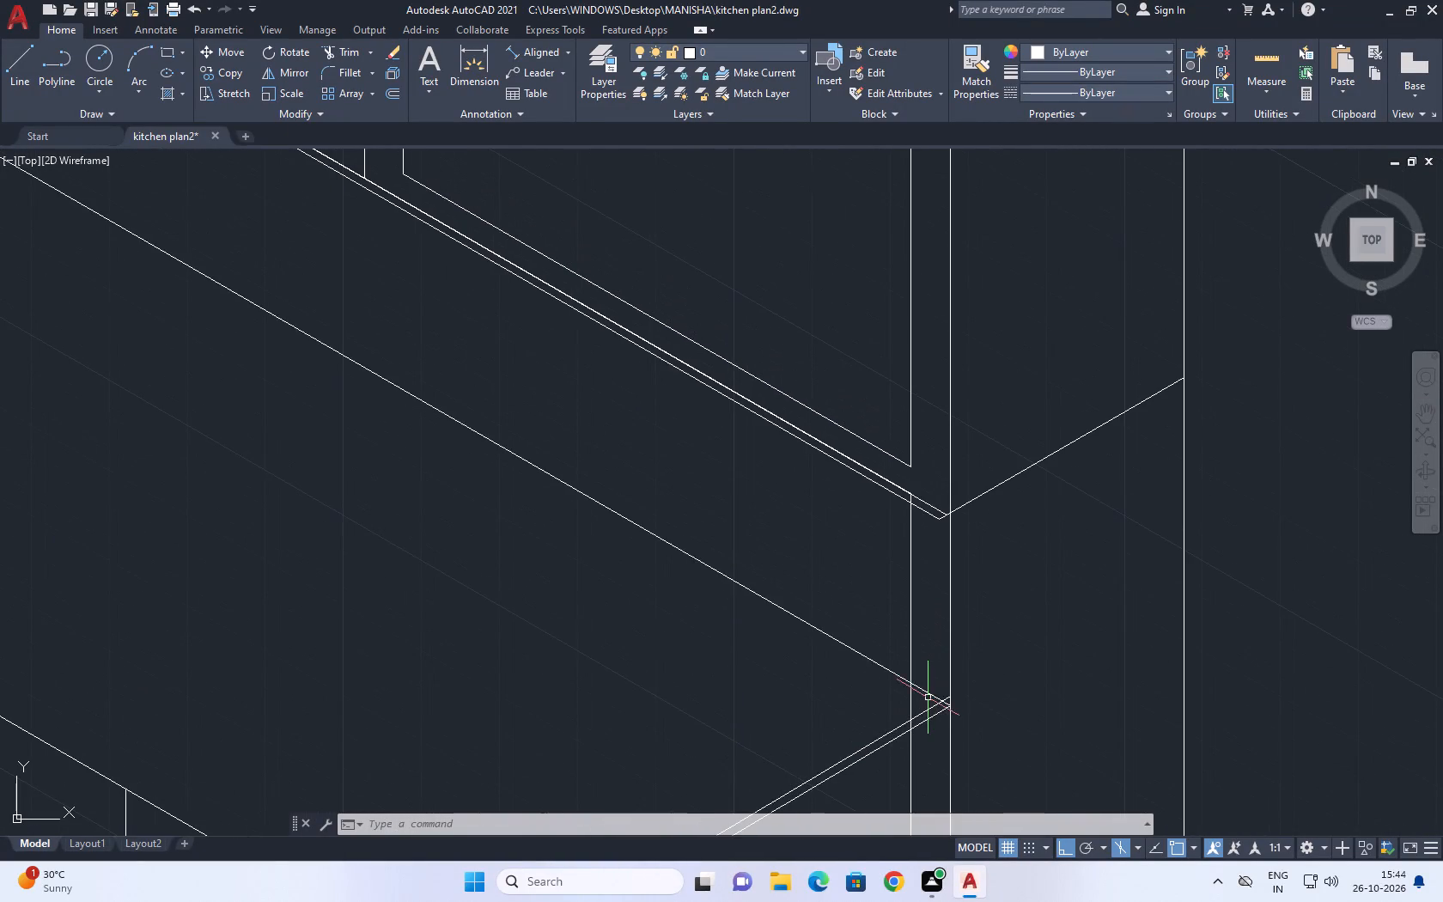
left_click(921, 569)
left_click(879, 555)
key("Delete")
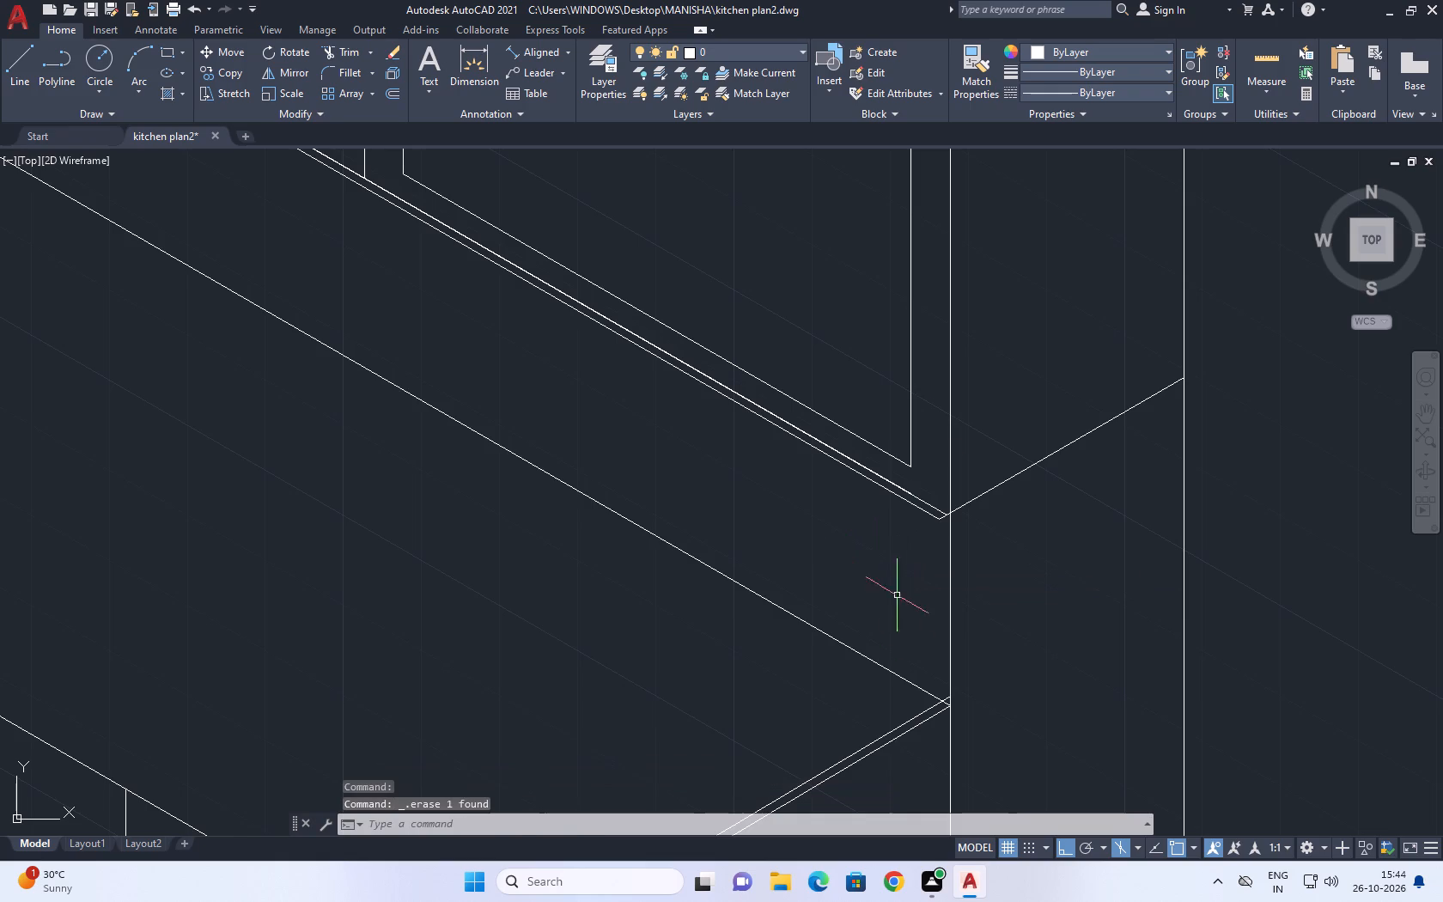
Shorten the upper of the two counter end-edge lines to finish on the counter's back line at the end panel.
scroll(947, 434, "down", 2)
scroll(953, 565, "up", 5)
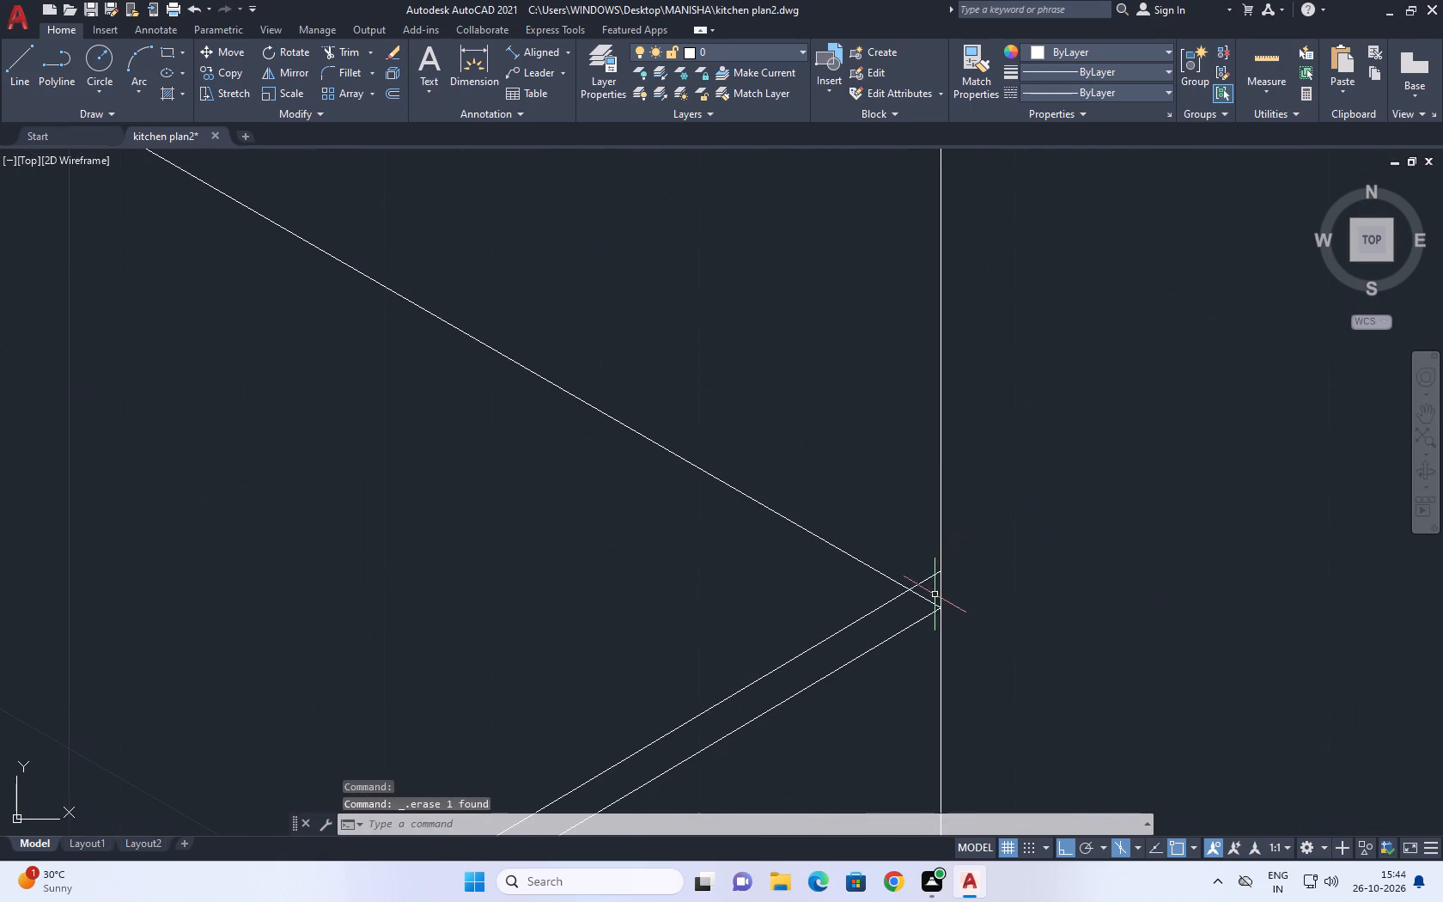
middle_click(934, 594)
scroll(907, 576, "down", 4)
middle_click_drag(924, 527, 938, 550)
scroll(928, 592, "up", 6)
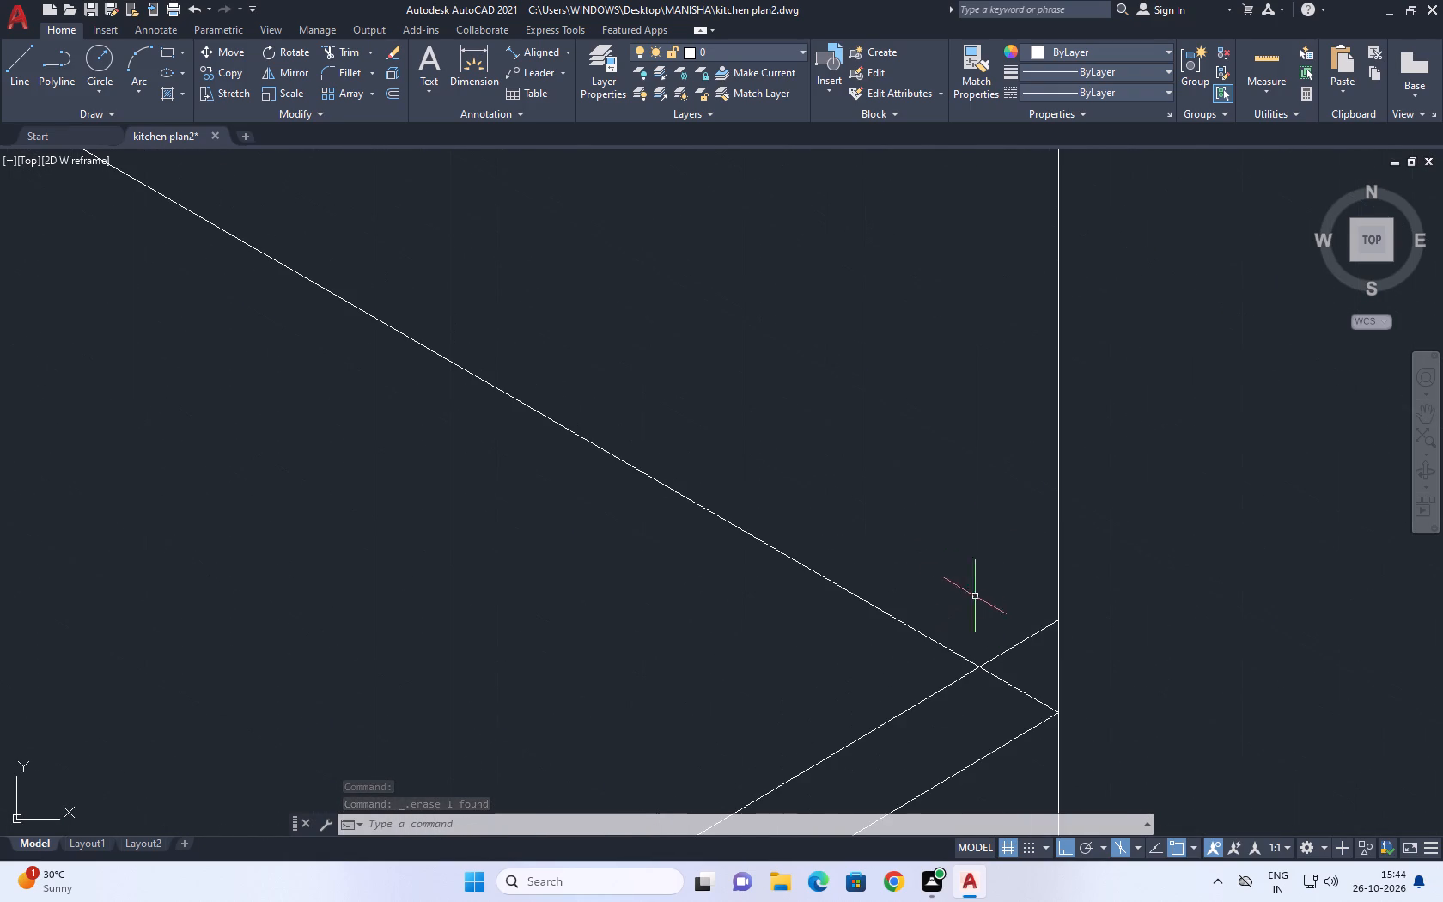
left_click(1052, 631)
left_click(1030, 611)
left_click(1061, 622)
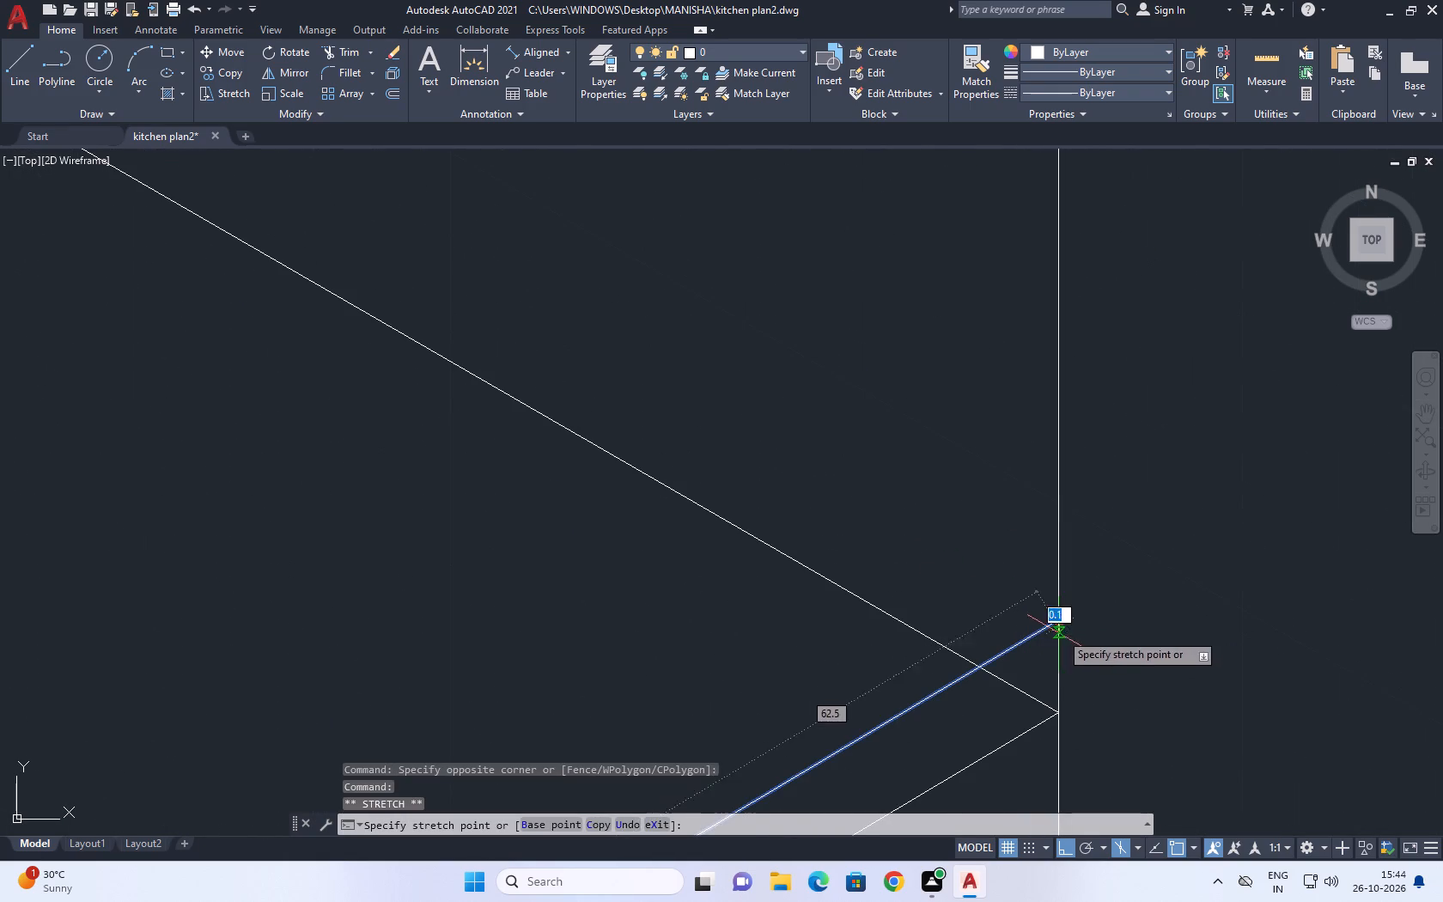
left_click(973, 667)
scroll(1002, 611, "down", 3)
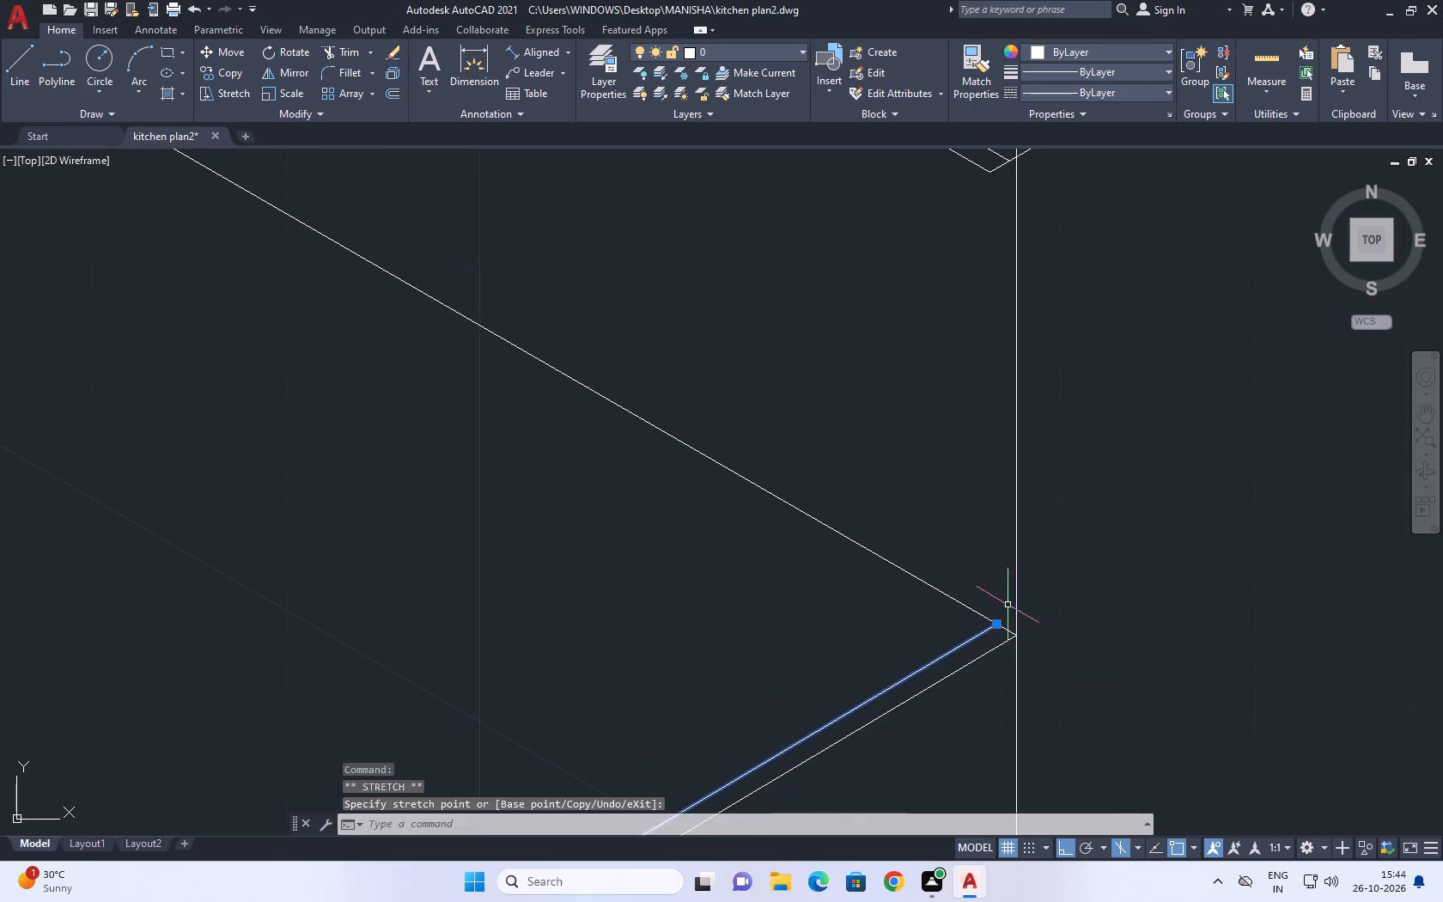
middle_click_drag(1028, 603, 1042, 620)
scroll(1042, 613, "down", 2)
middle_click_drag(1046, 556, 858, 617)
middle_click_drag(786, 588, 784, 585)
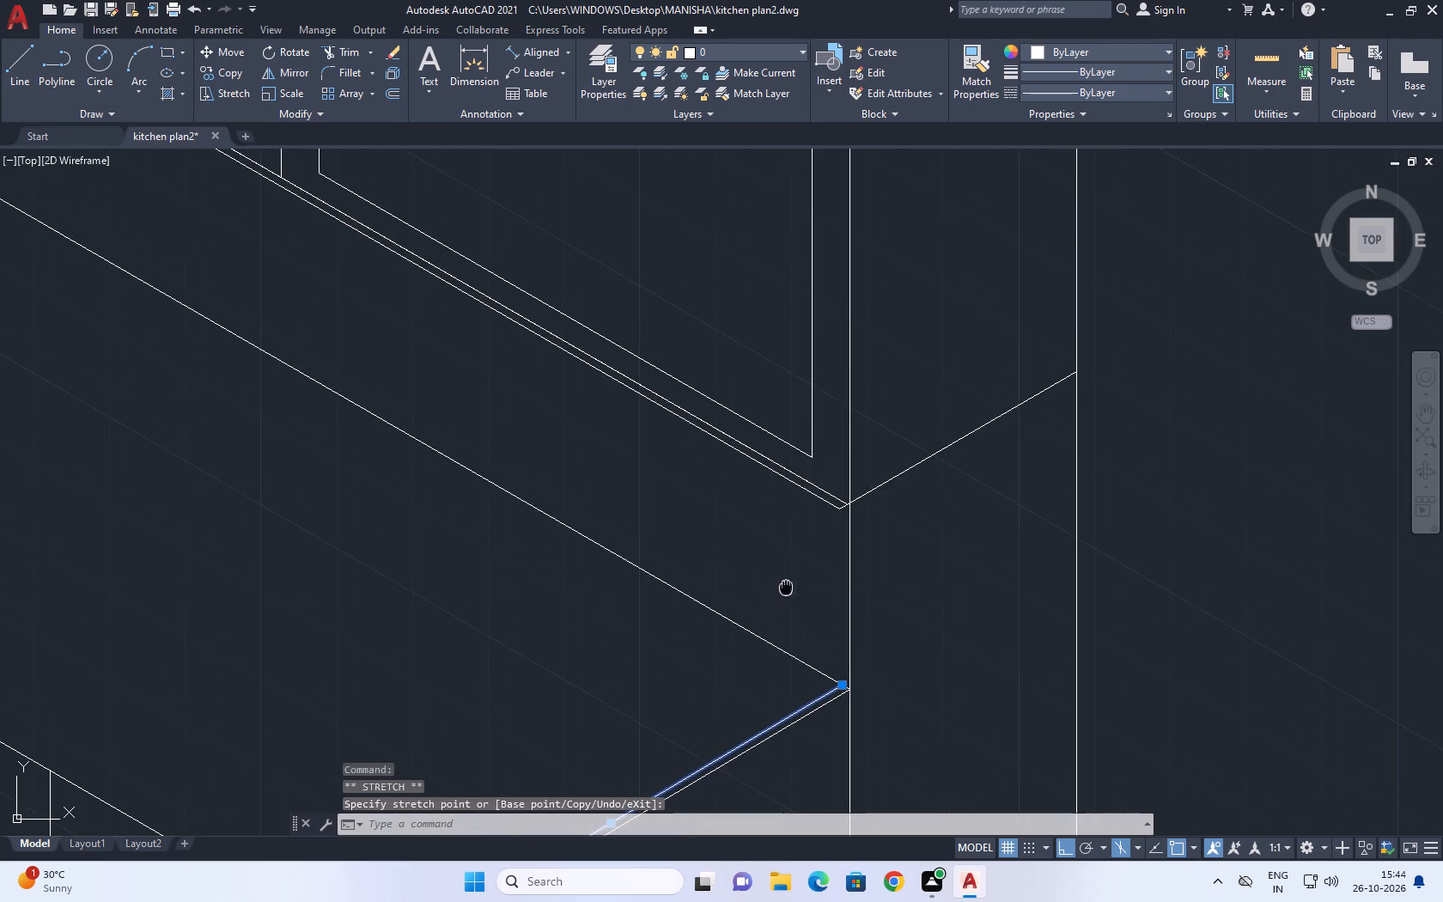
middle_click_drag(784, 585, 673, 487)
right_click_drag(709, 528, 704, 519)
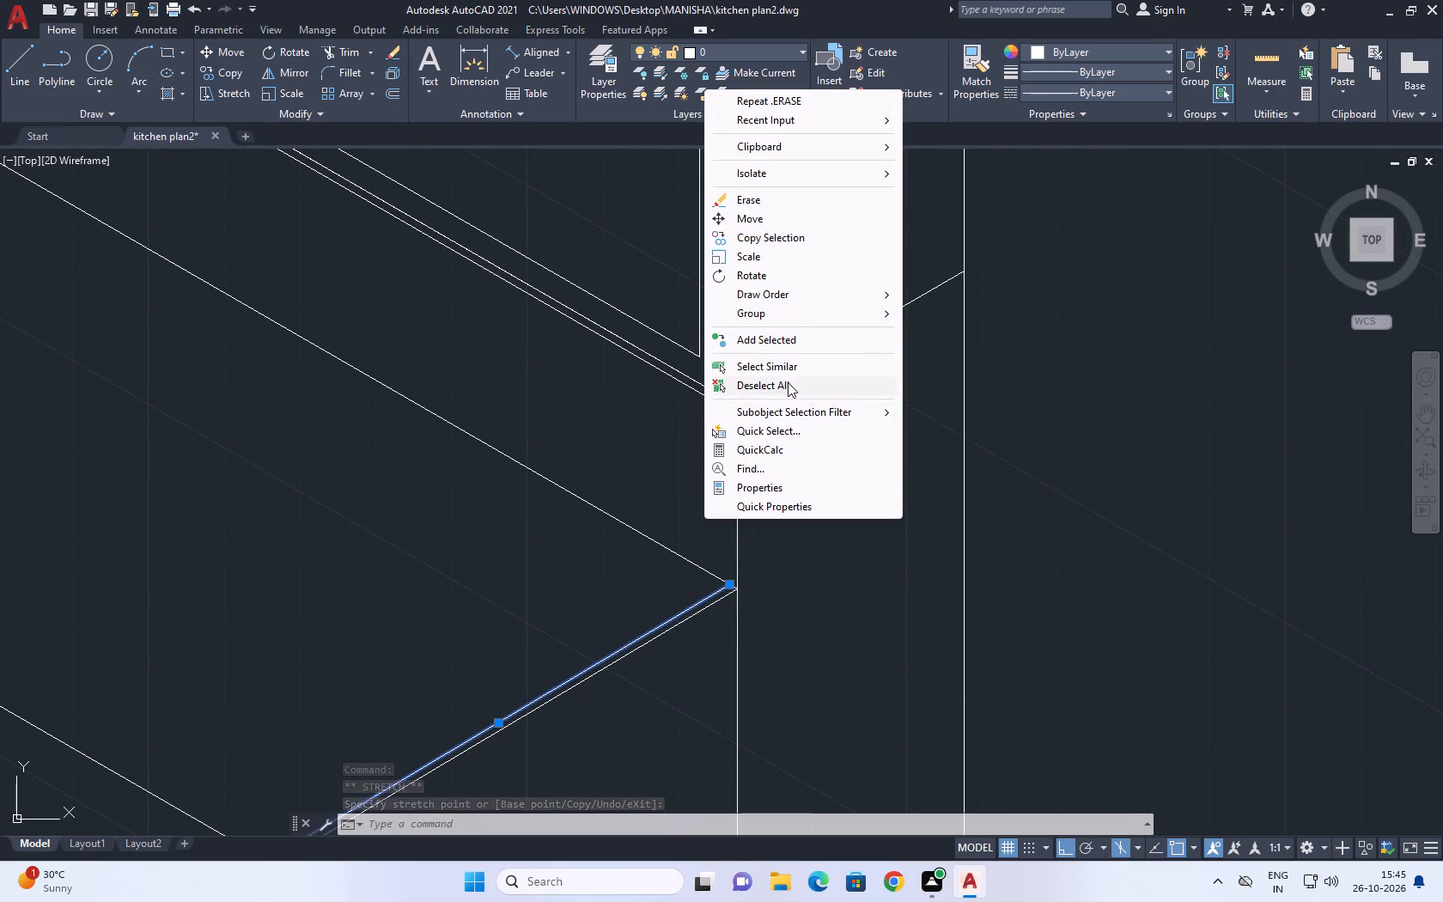
left_click(788, 382)
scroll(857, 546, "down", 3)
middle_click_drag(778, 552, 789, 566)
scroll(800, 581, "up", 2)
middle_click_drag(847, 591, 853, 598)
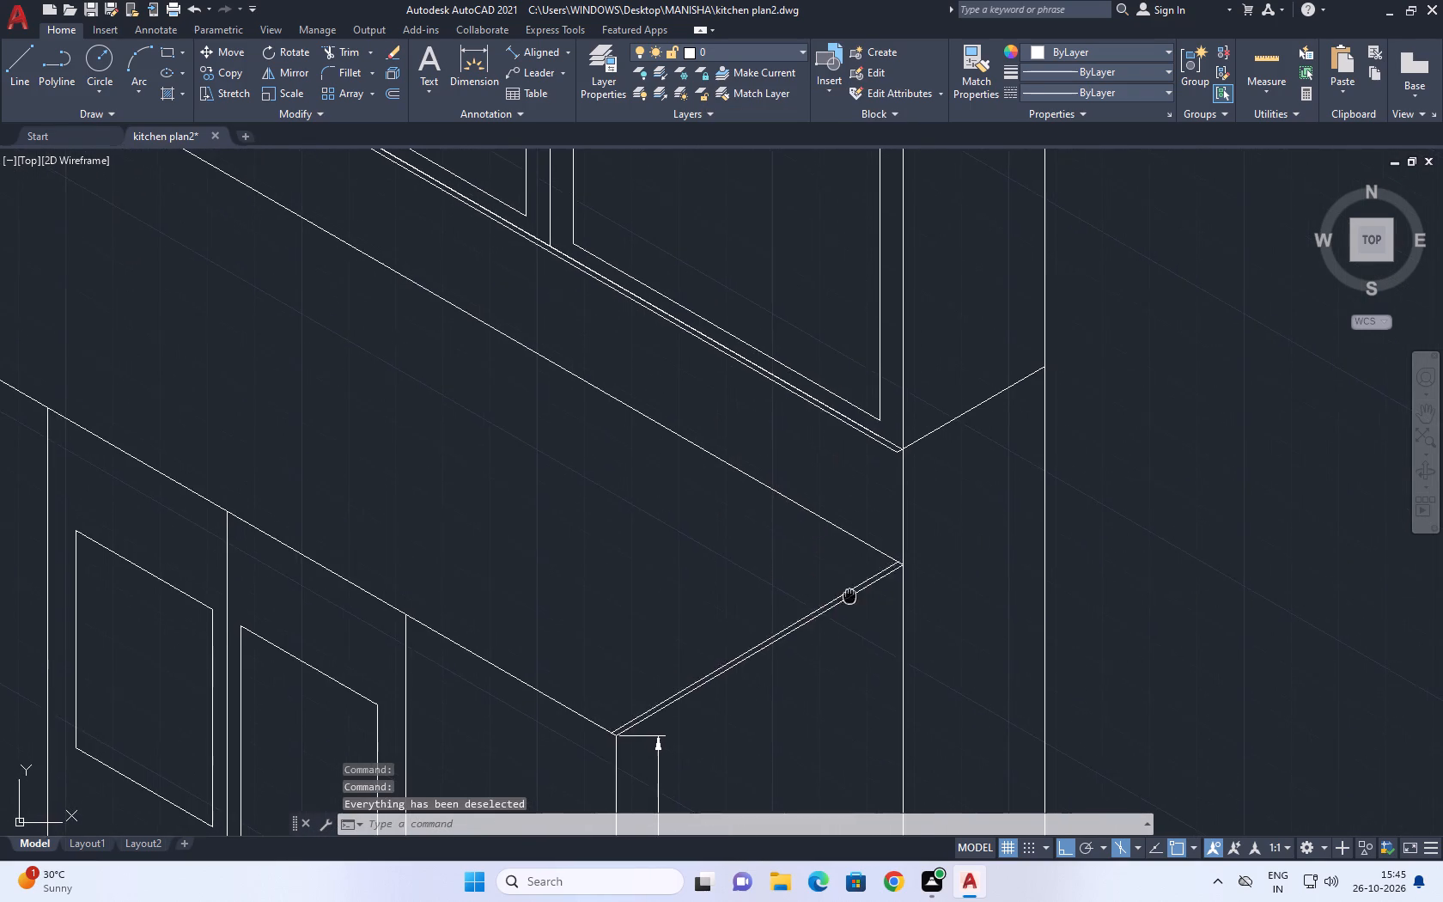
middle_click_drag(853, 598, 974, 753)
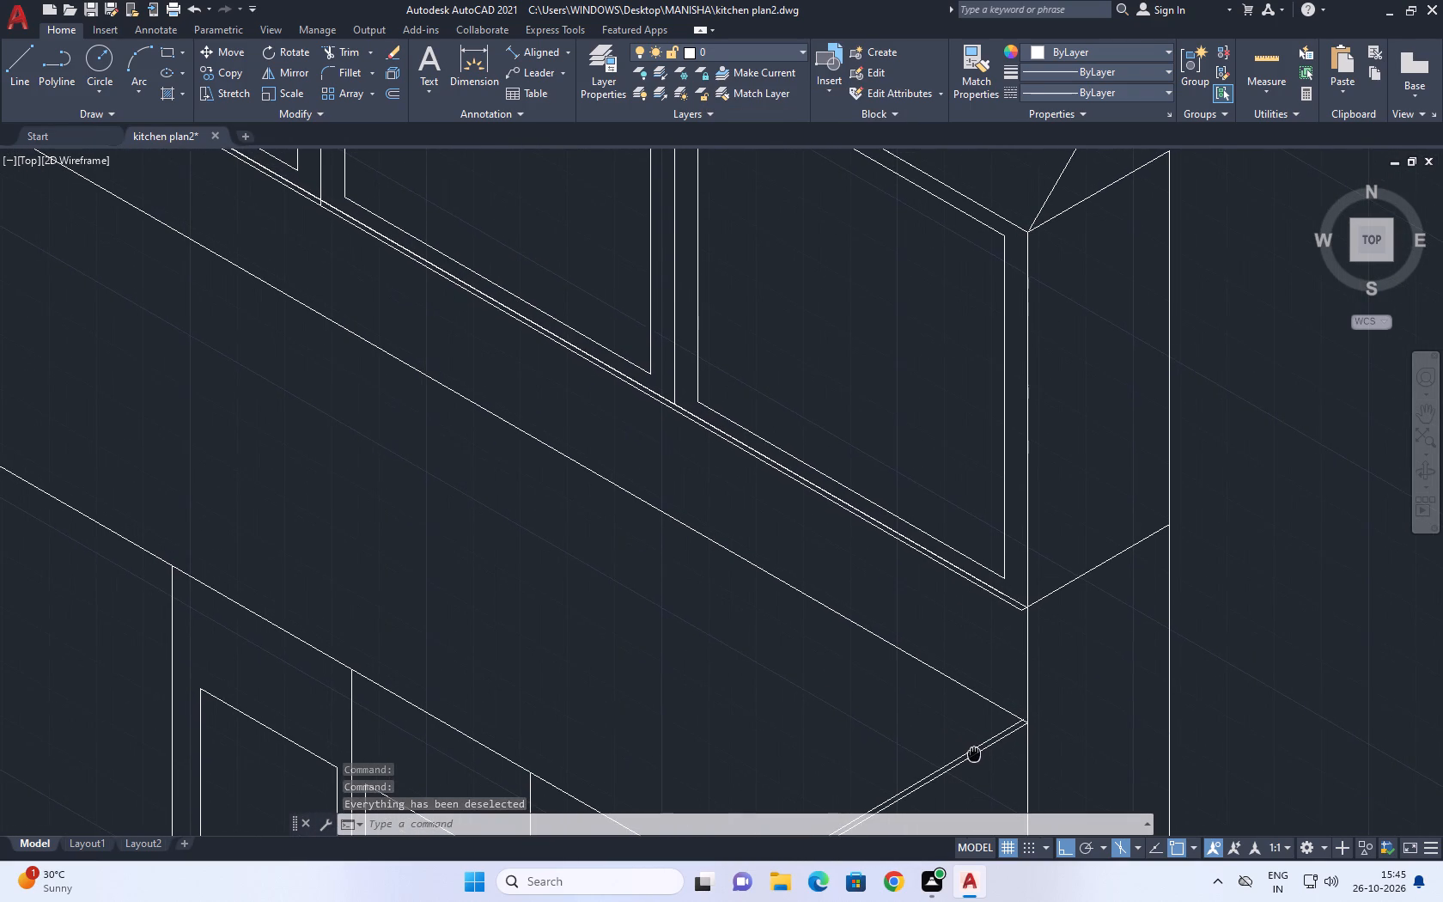
Examine the counter's back and edge lines from the end panel to the inside corner beneath the upper cabinets.
middle_click_drag(974, 753, 976, 753)
scroll(1041, 724, "down", 1)
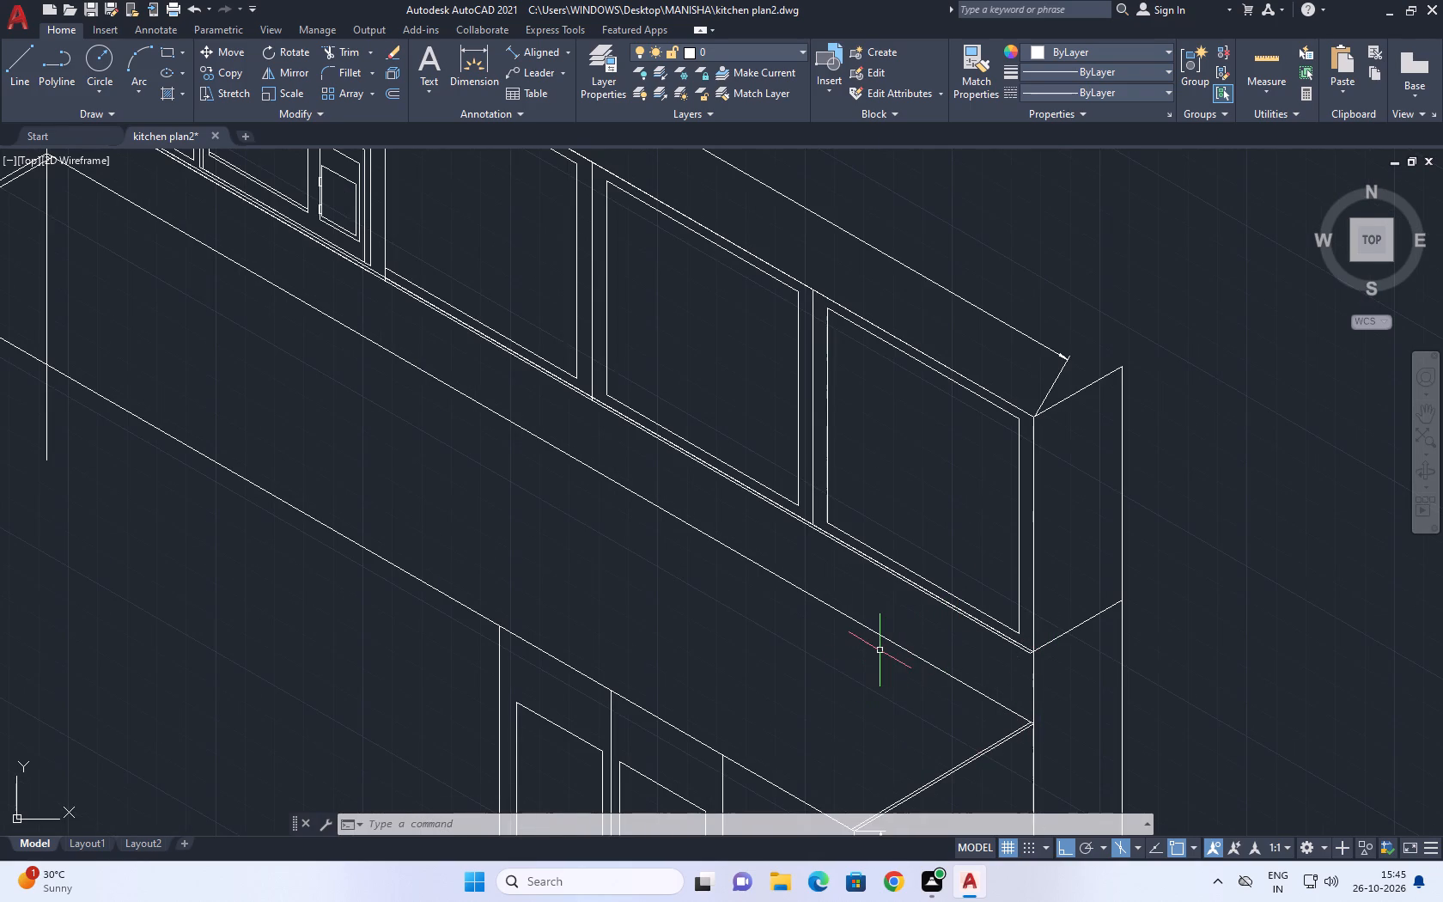
middle_click_drag(879, 649, 904, 739)
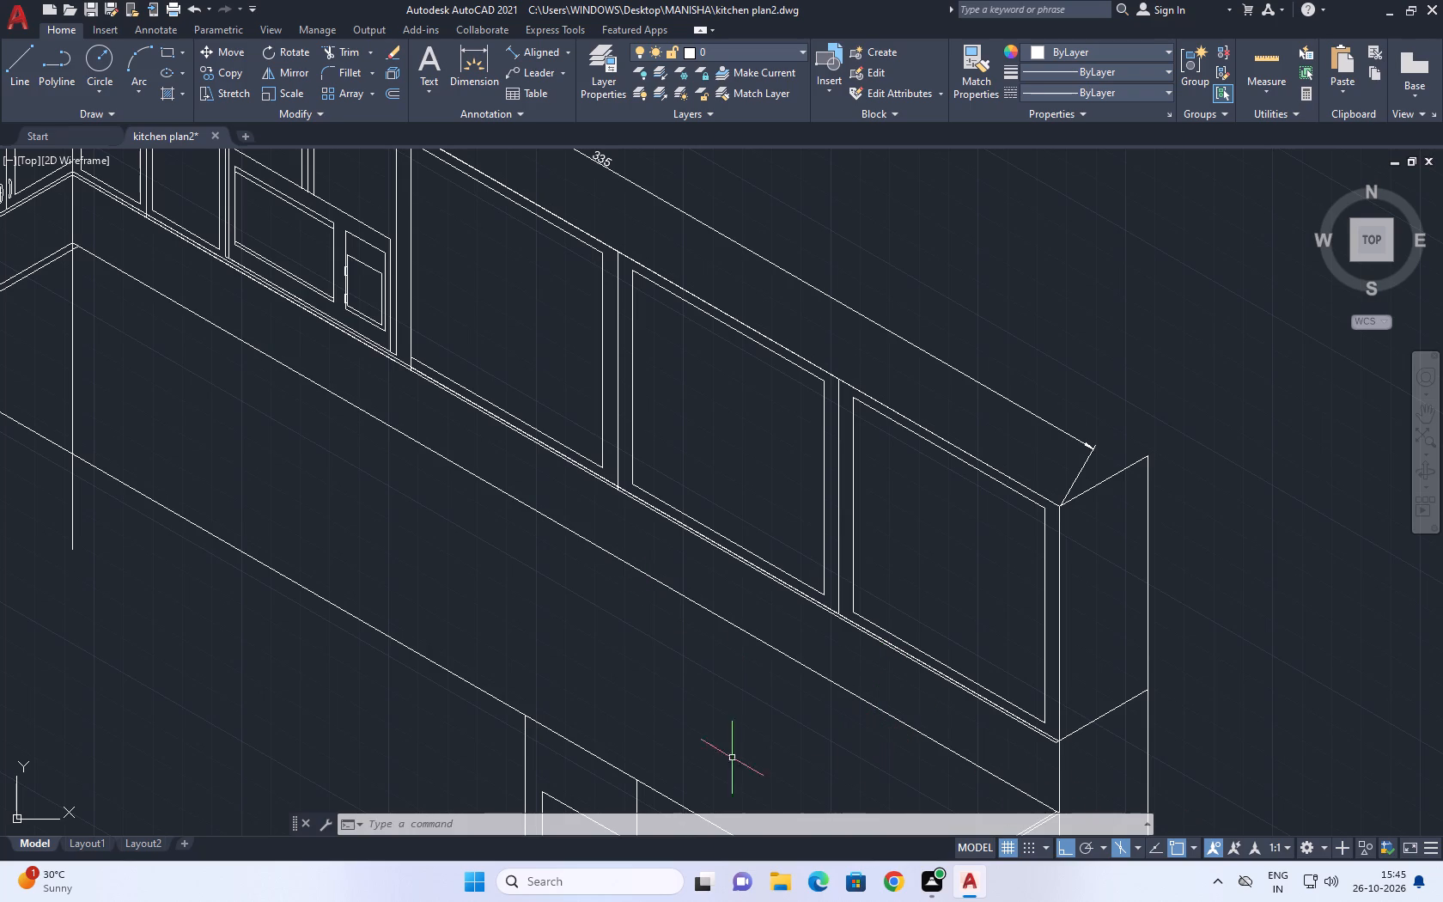
scroll(786, 499, "down", 1)
middle_click_drag(784, 681, 790, 693)
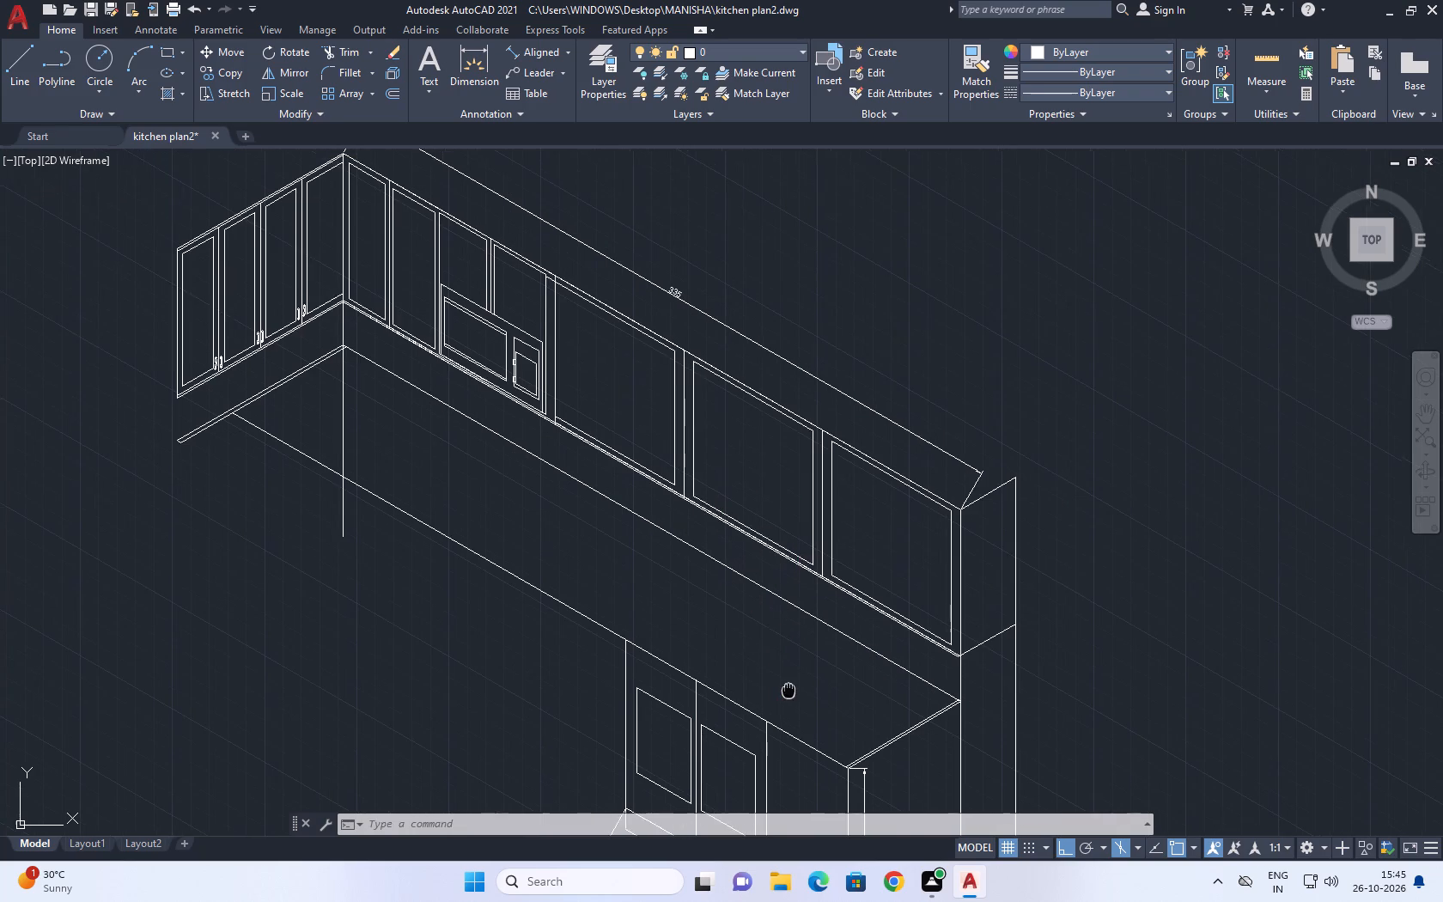
middle_click_drag(790, 693, 809, 727)
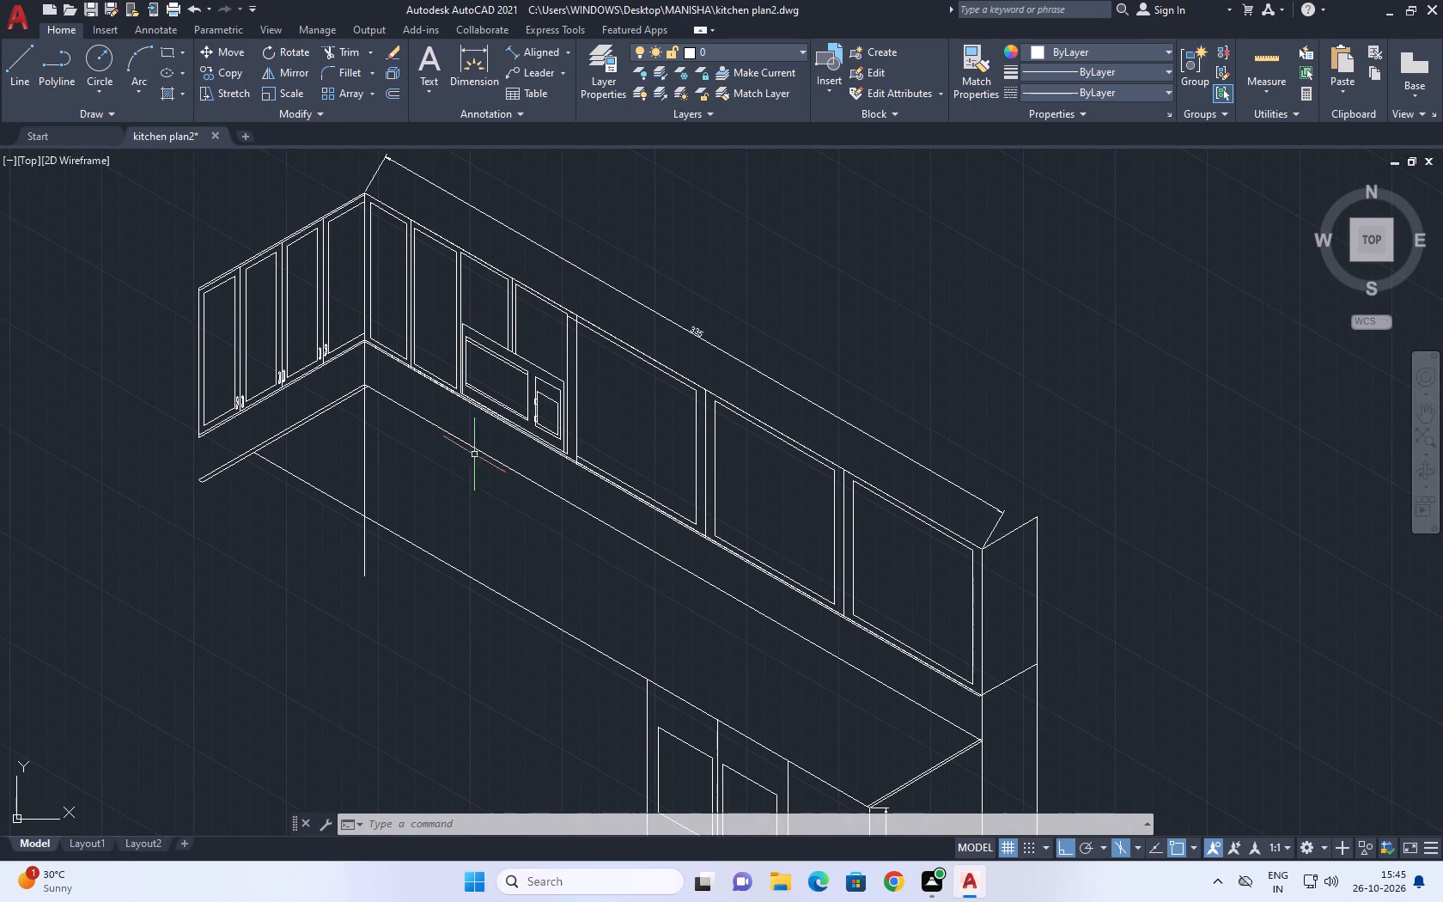
scroll(351, 405, "up", 3)
left_click(394, 347)
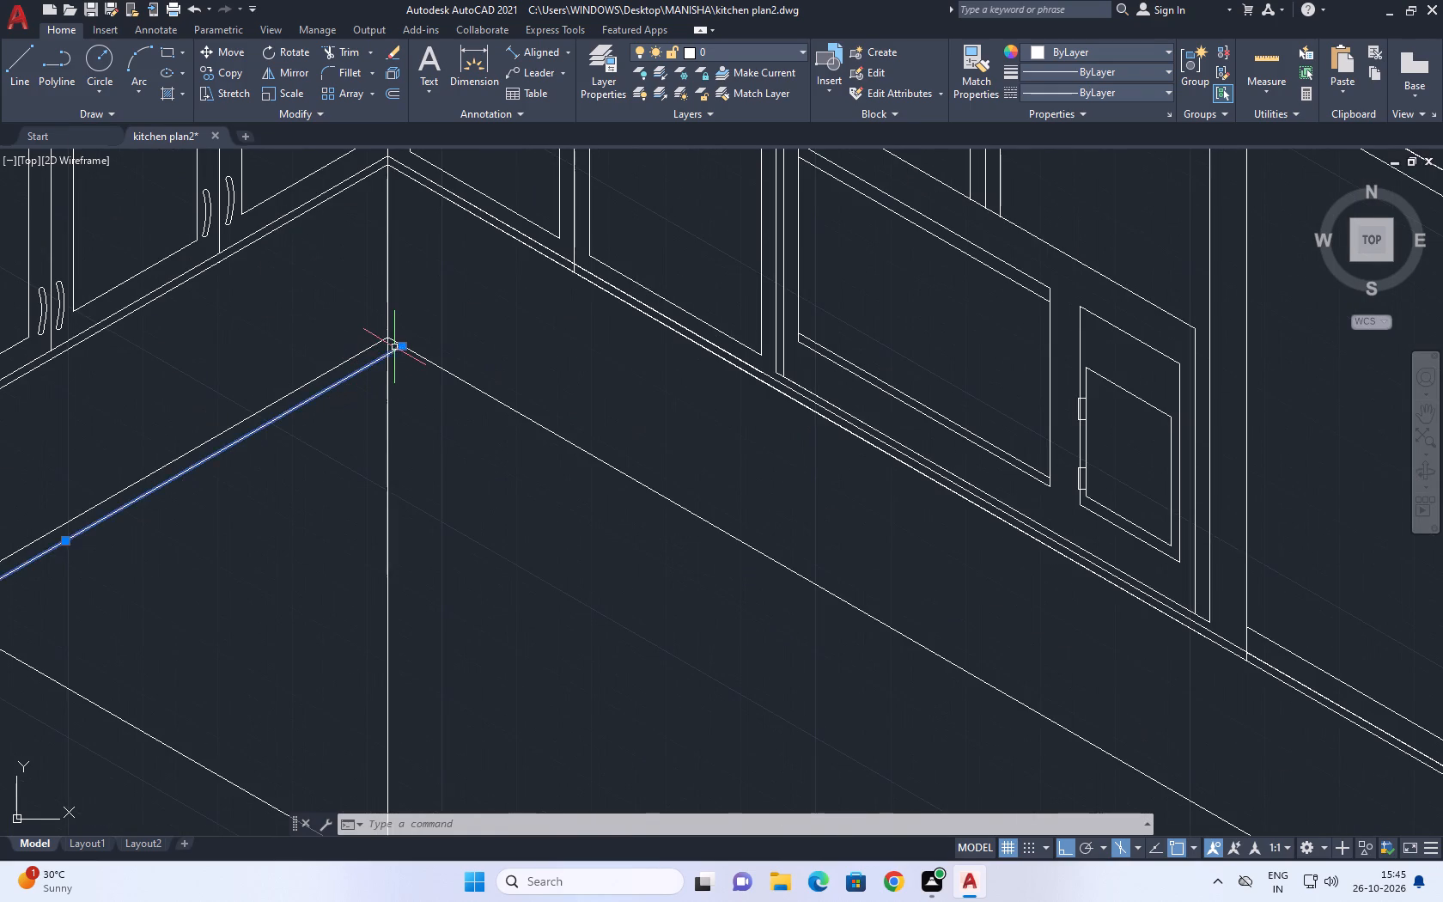
scroll(394, 347, "up", 1)
scroll(361, 357, "down", 3)
middle_click_drag(400, 350, 389, 356)
right_click(413, 399)
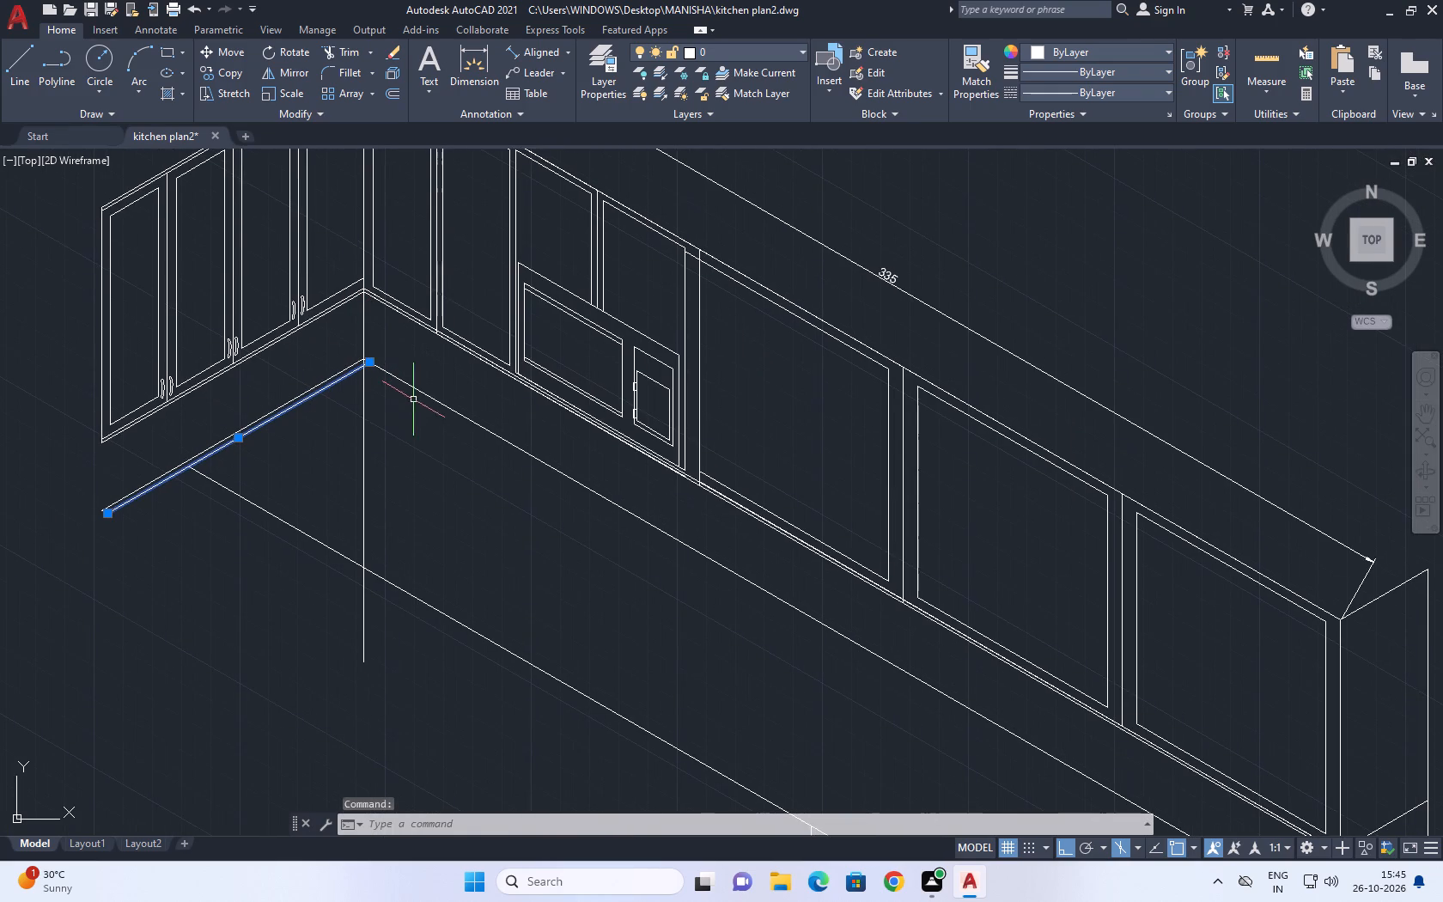
left_click(514, 701)
scroll(410, 493, "down", 2)
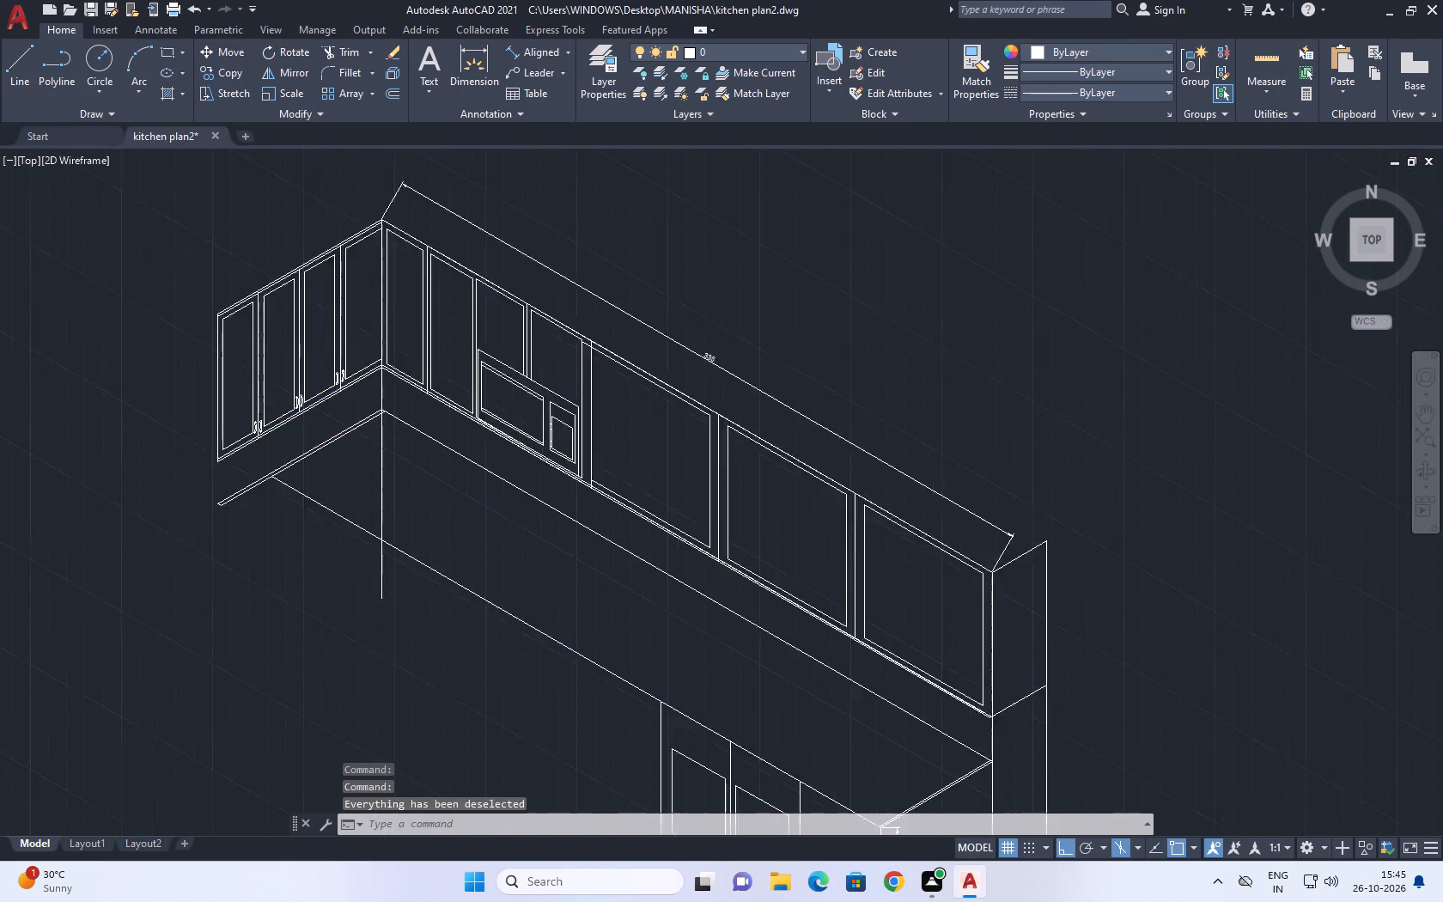
middle_click(723, 533)
scroll(758, 659, "up", 1)
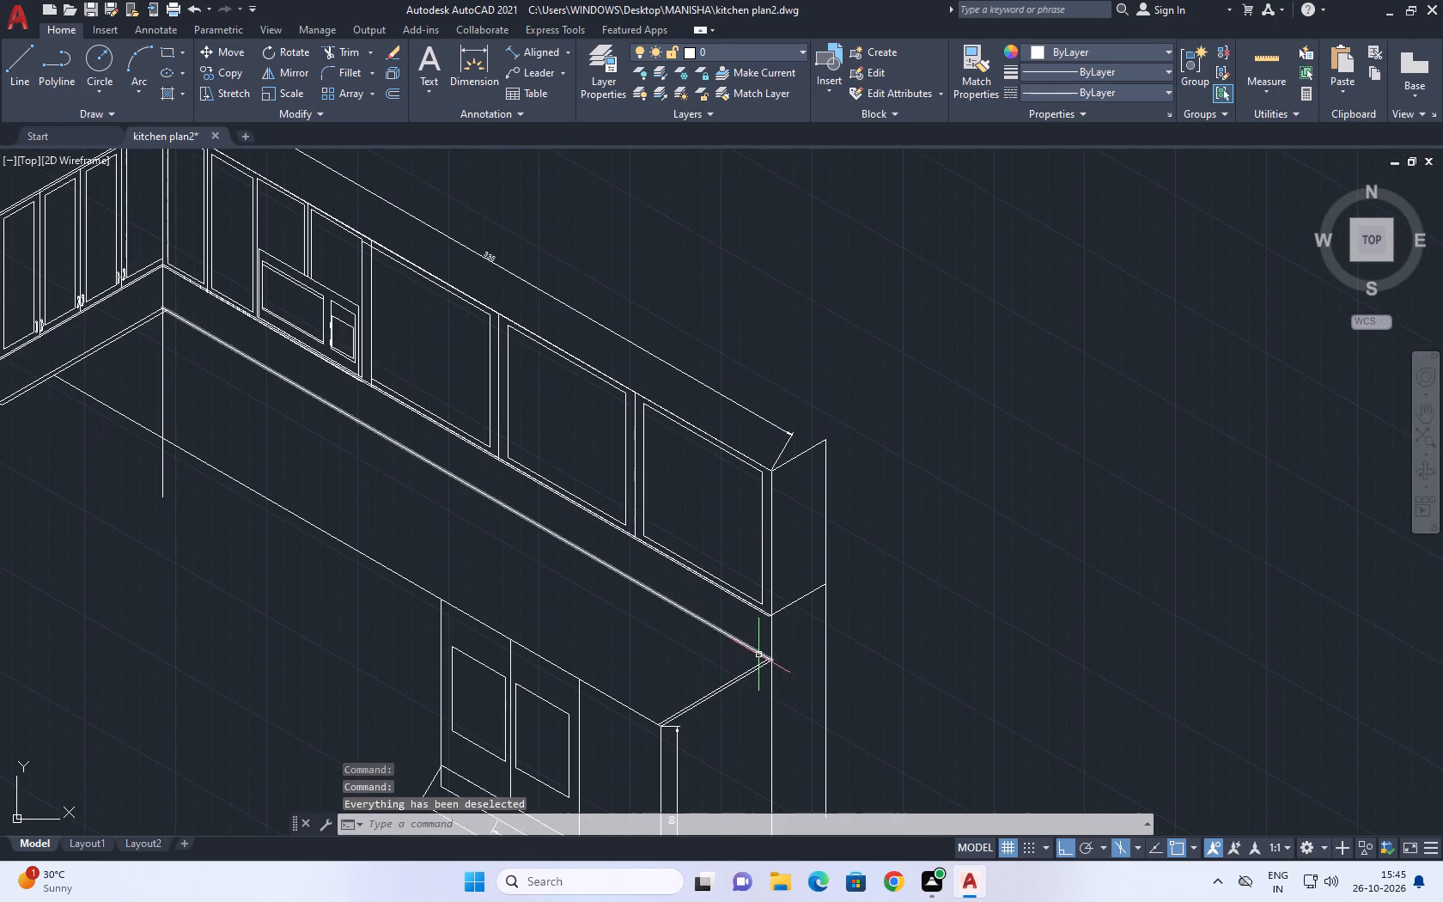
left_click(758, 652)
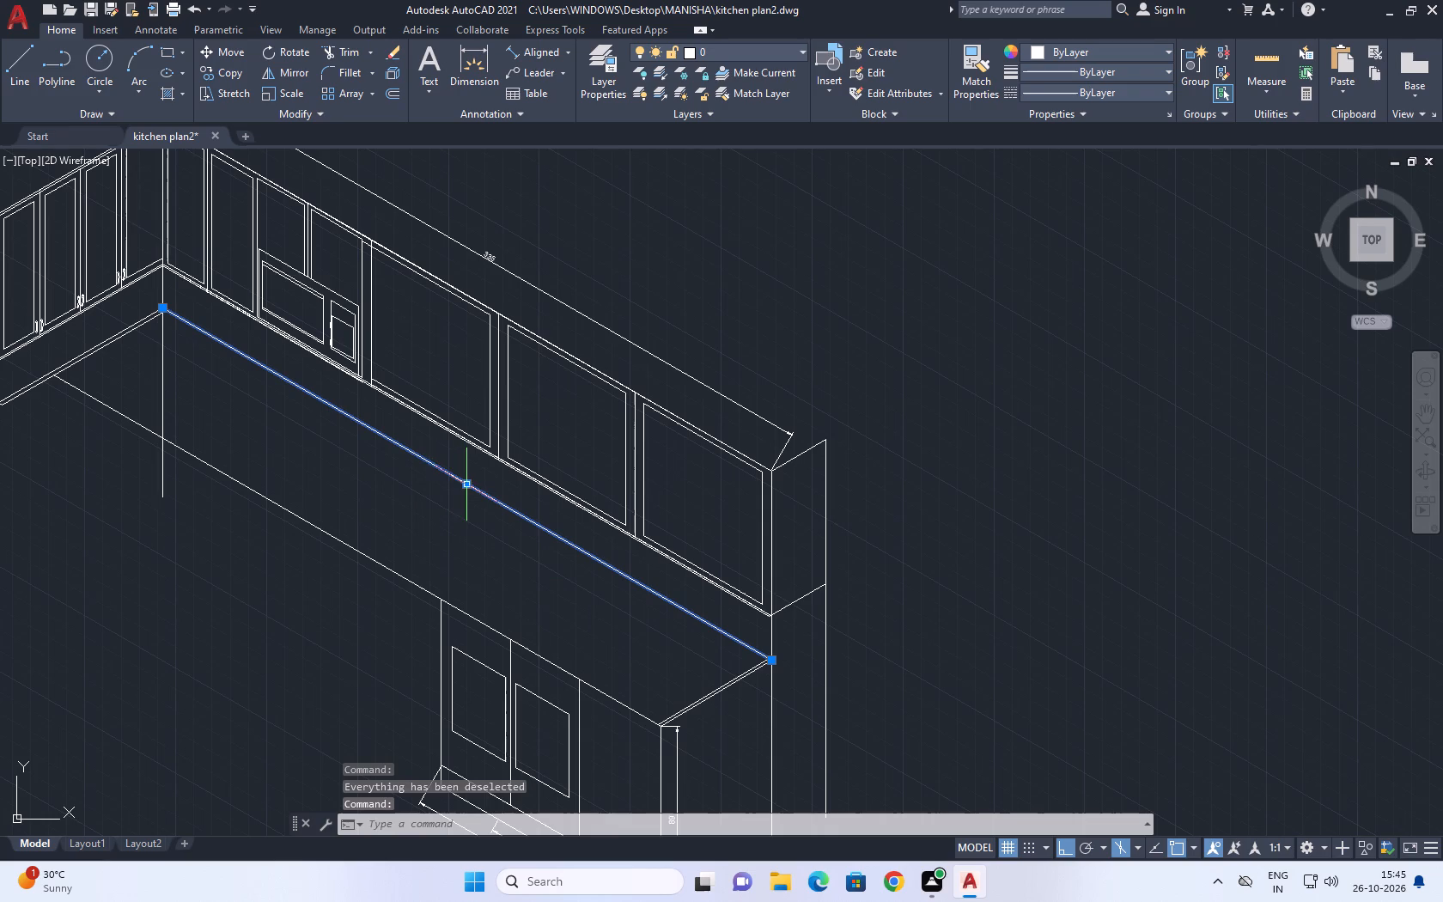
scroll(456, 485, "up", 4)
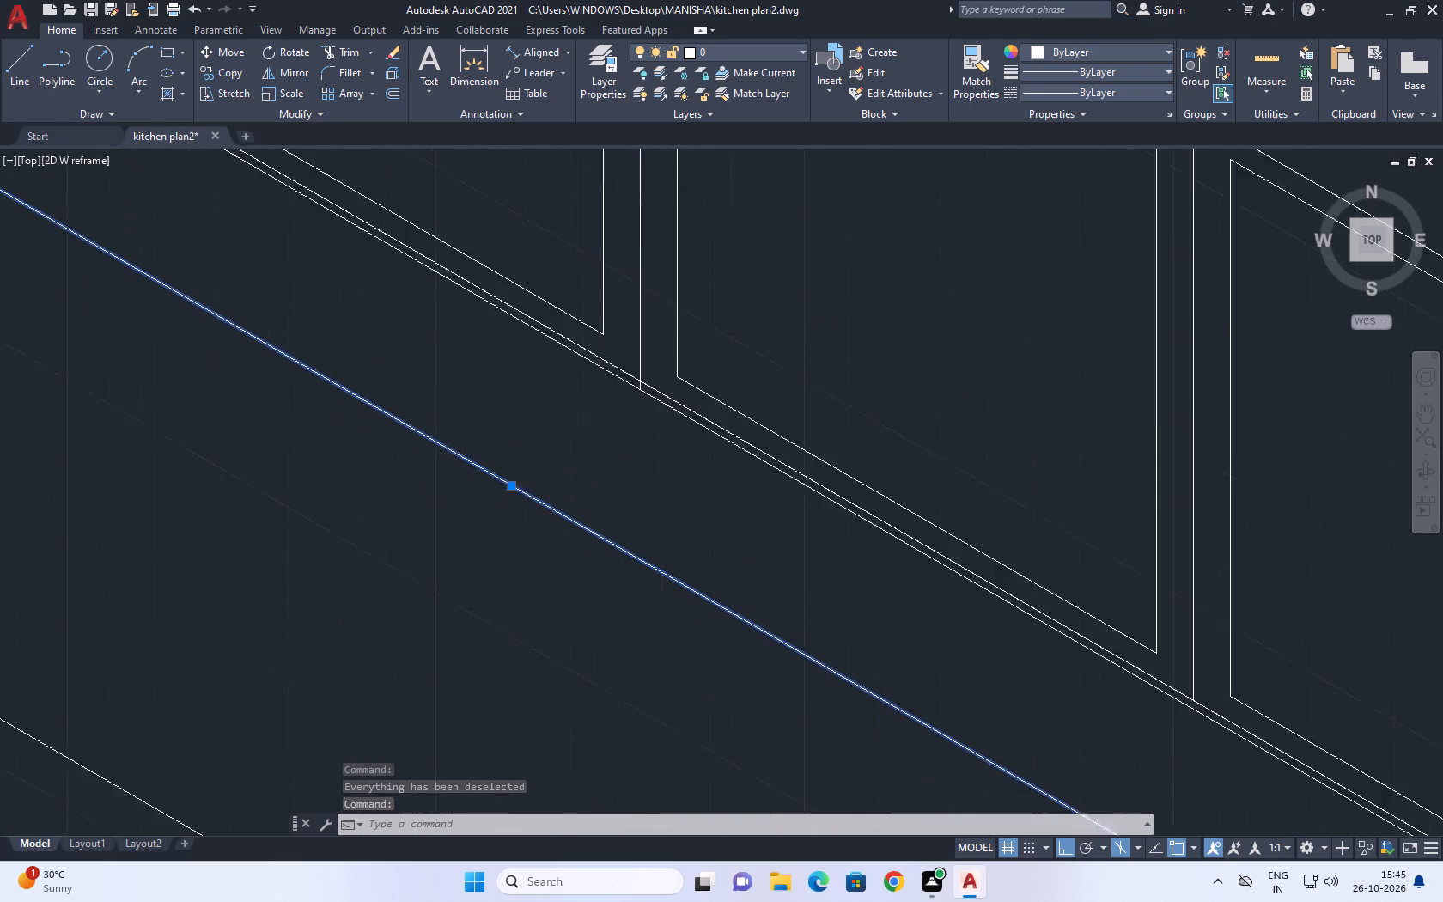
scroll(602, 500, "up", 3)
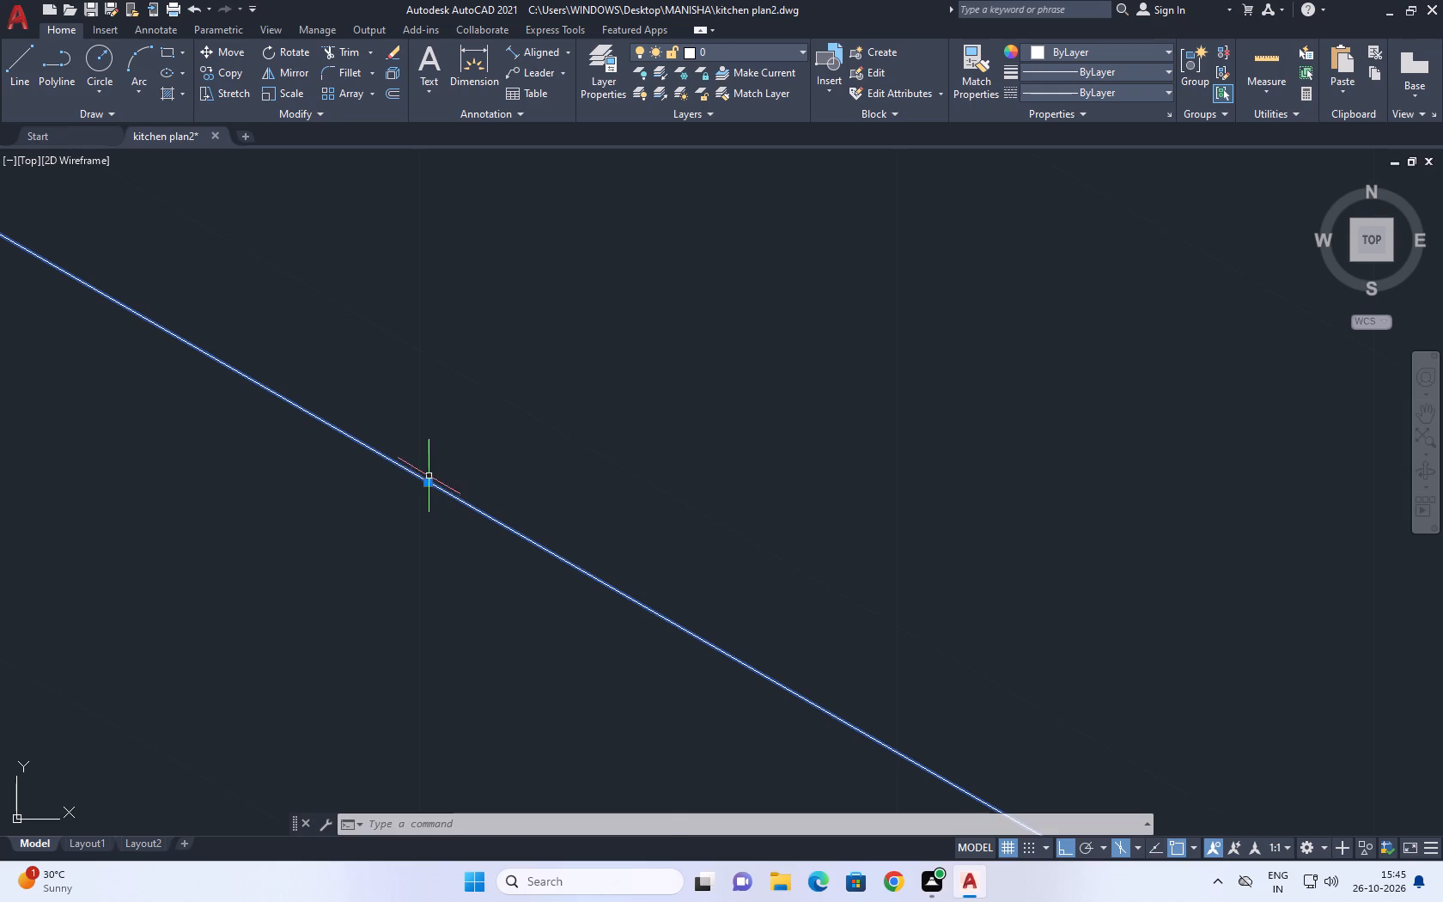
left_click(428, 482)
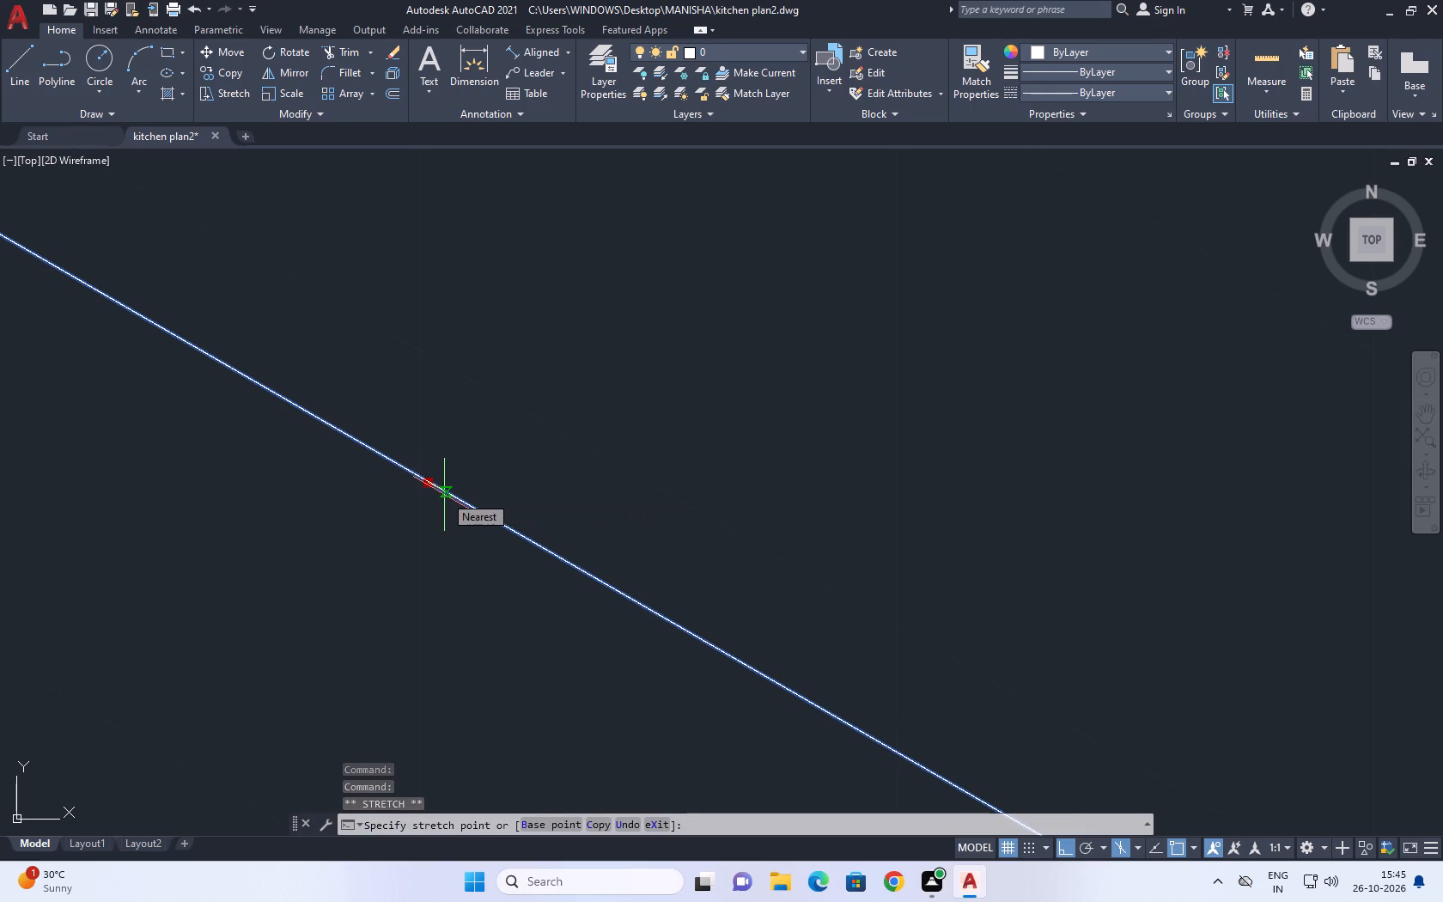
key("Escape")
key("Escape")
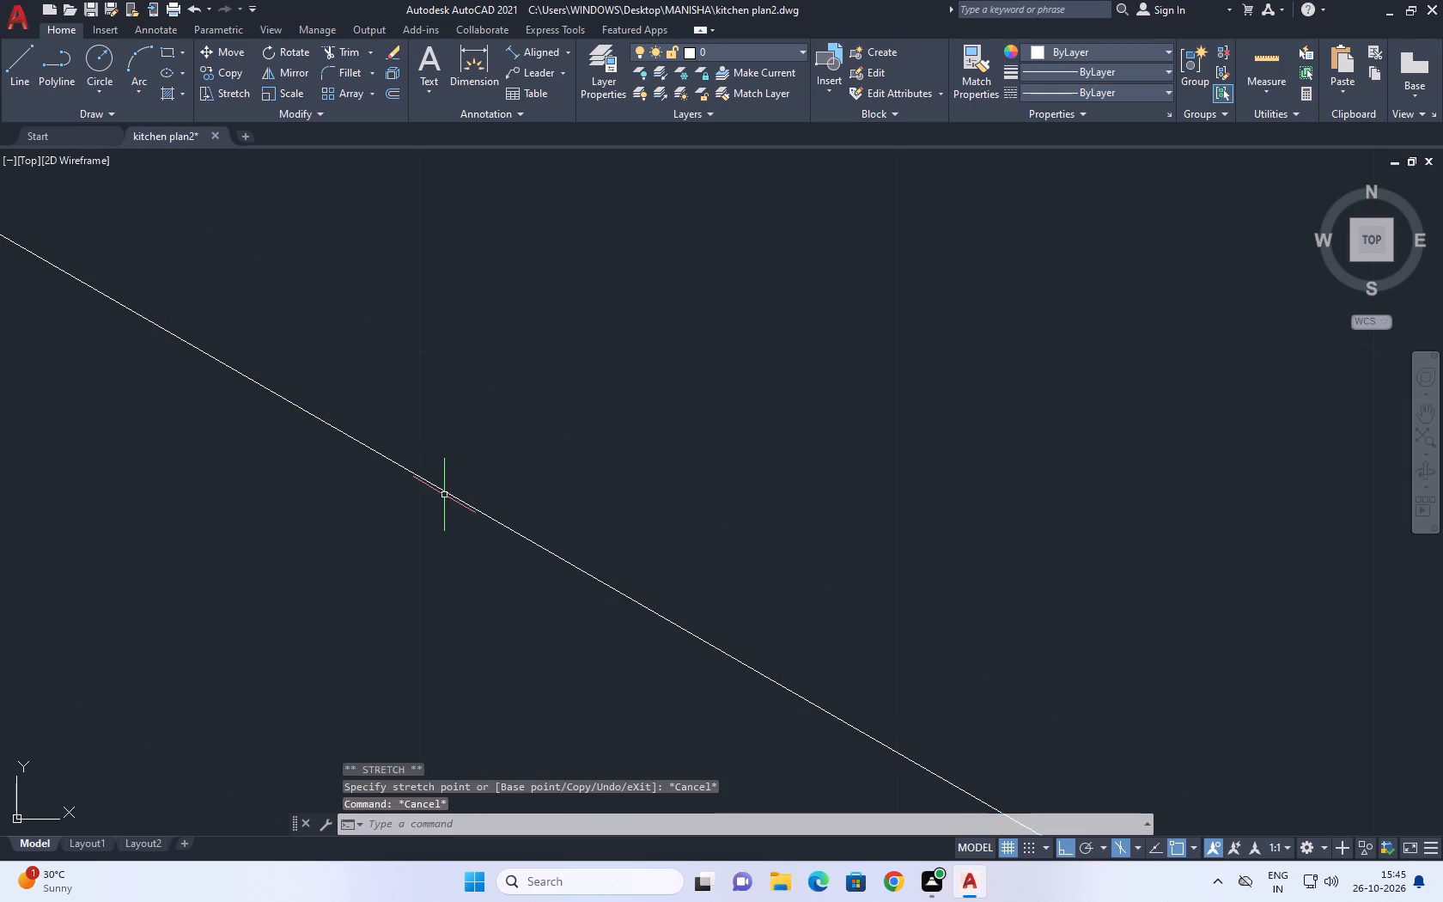
Copy the counter's two collinear front-edge lines 2 units back toward the wall, using the Top isoplane.
scroll(594, 498, "down", 7)
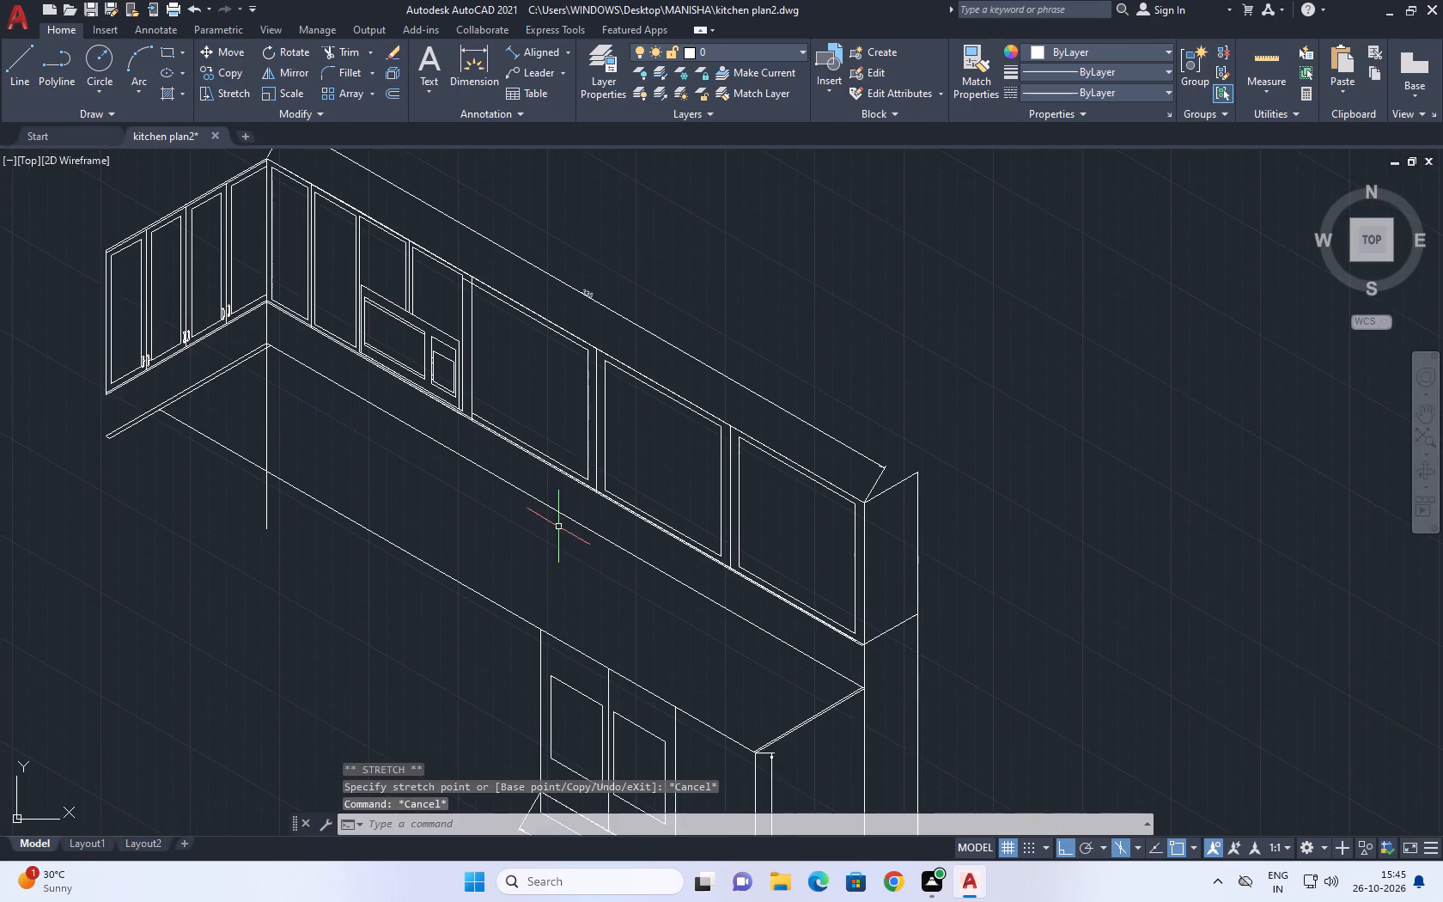
middle_click_drag(551, 533, 543, 503)
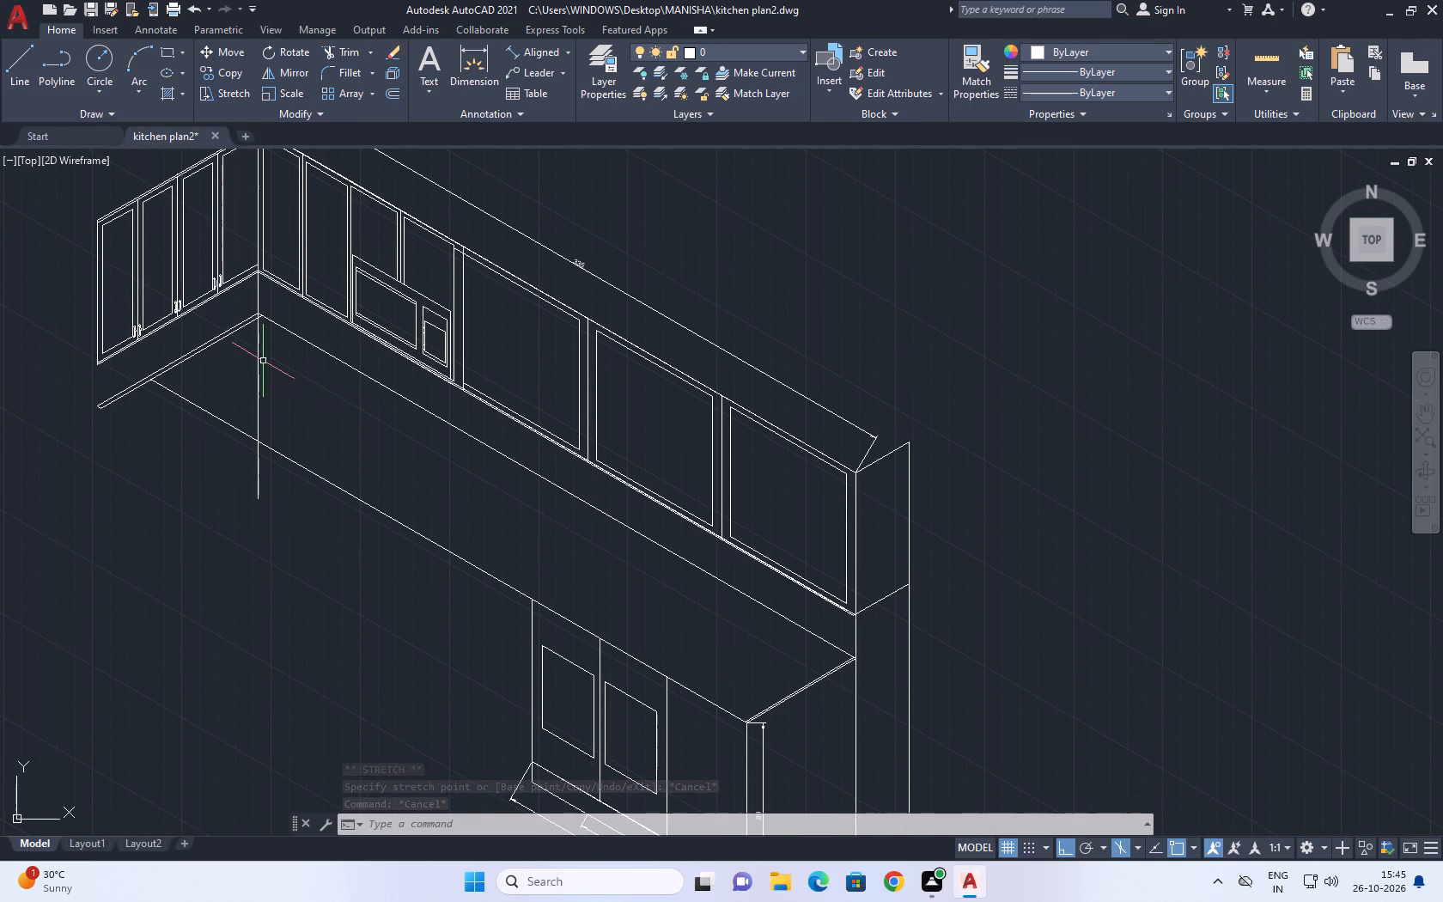
left_click(516, 588)
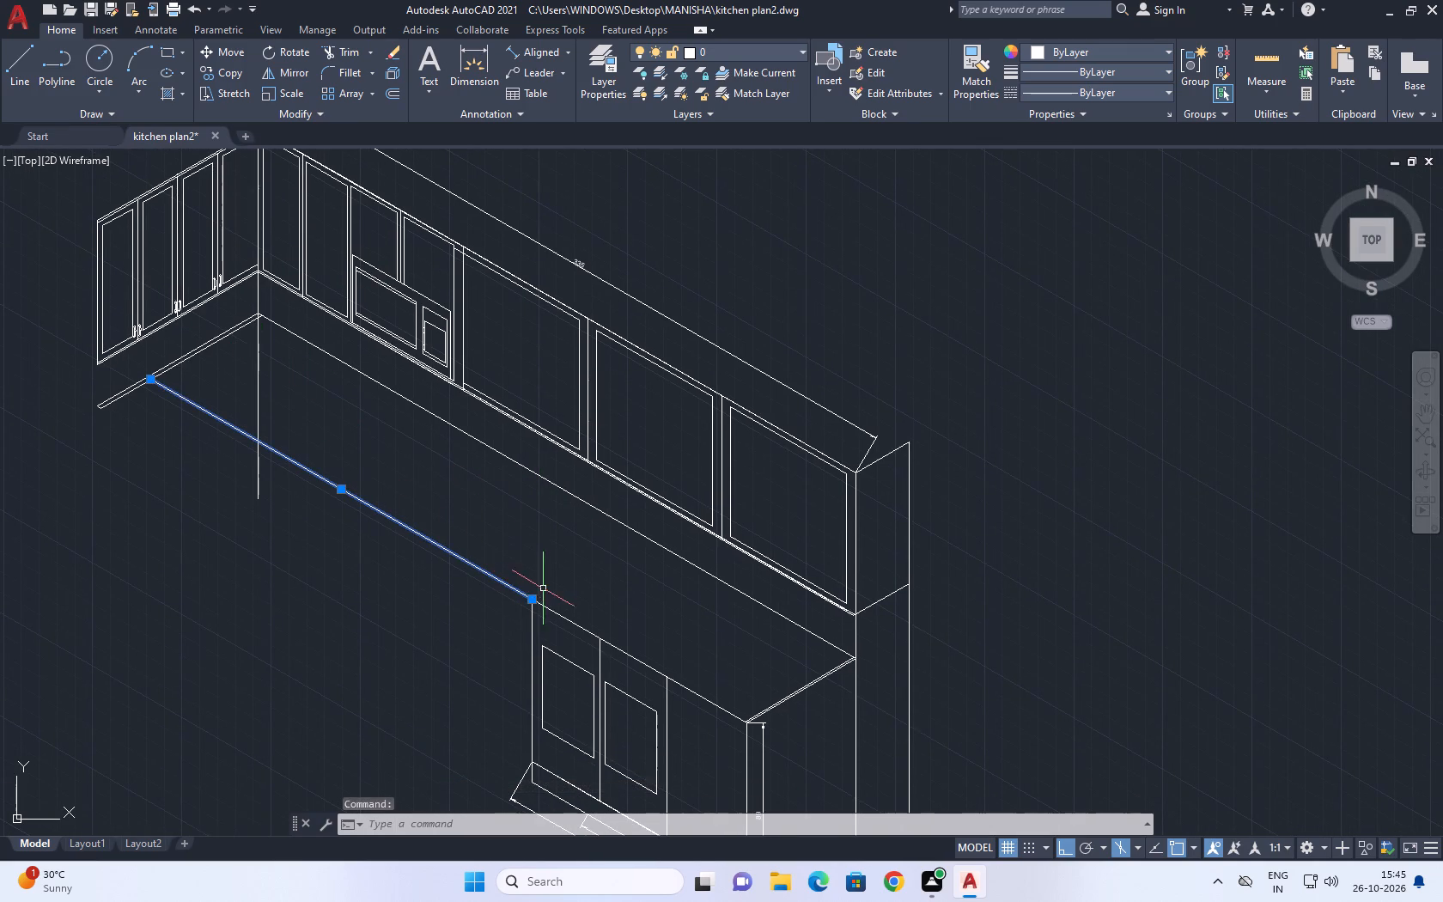
left_click(549, 606)
left_click(545, 611)
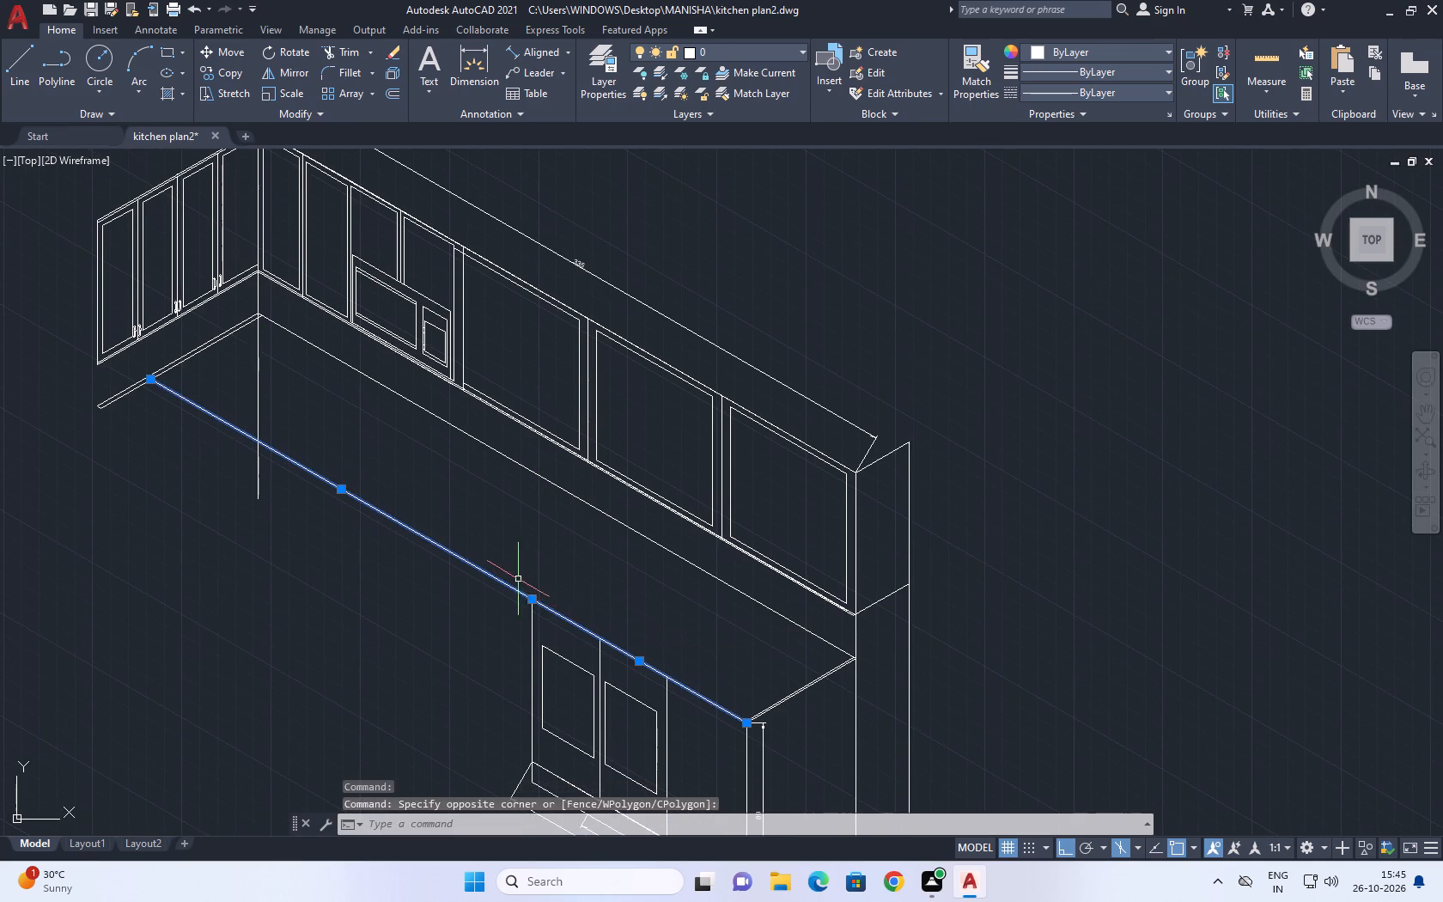
middle_click_drag(517, 594, 528, 657)
type("co")
key("space")
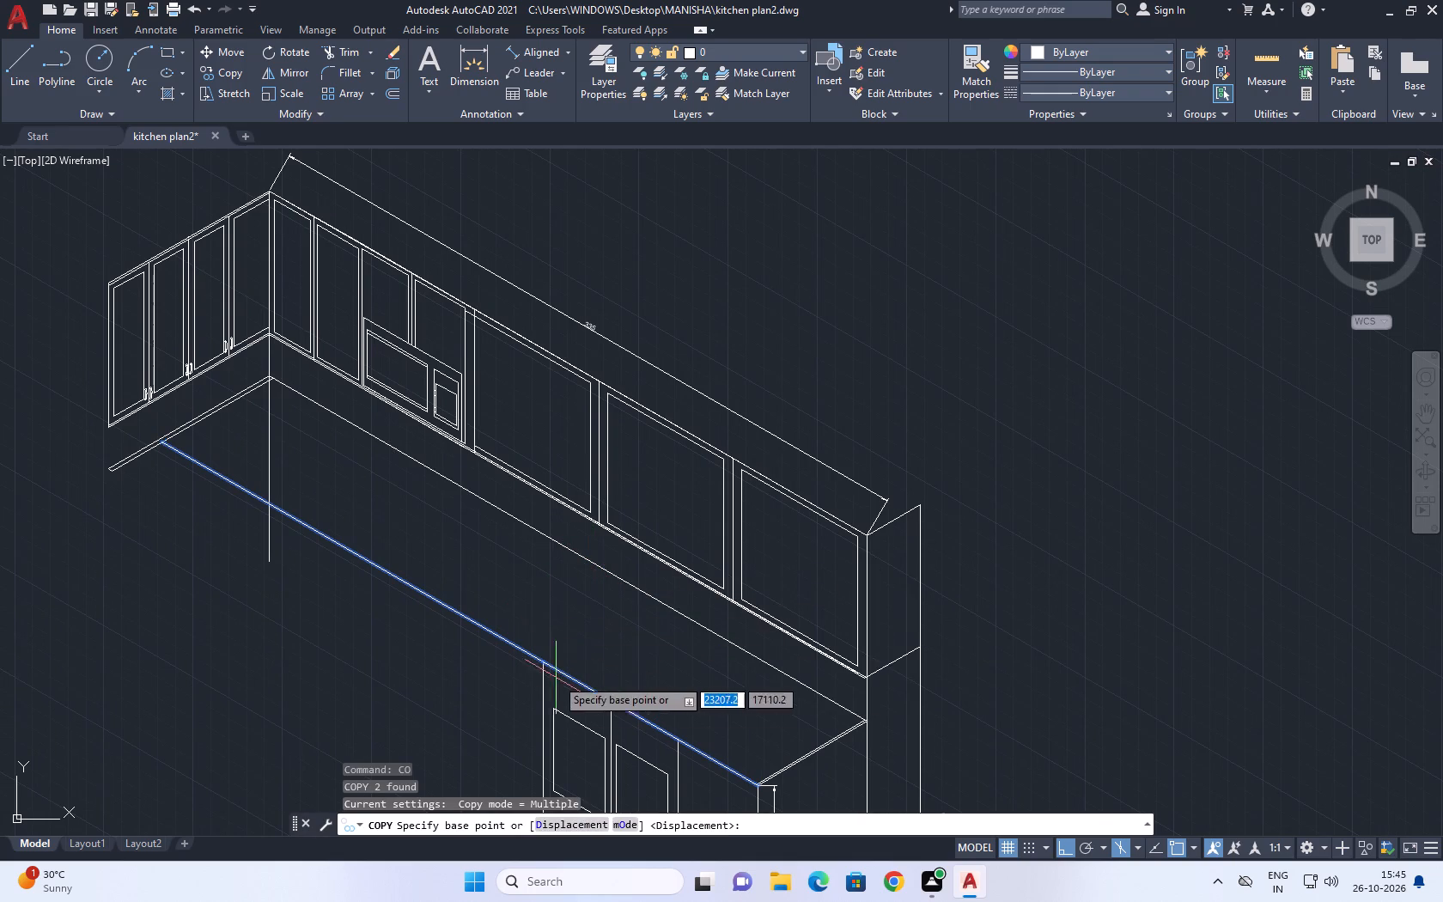
scroll(523, 667, "up", 3)
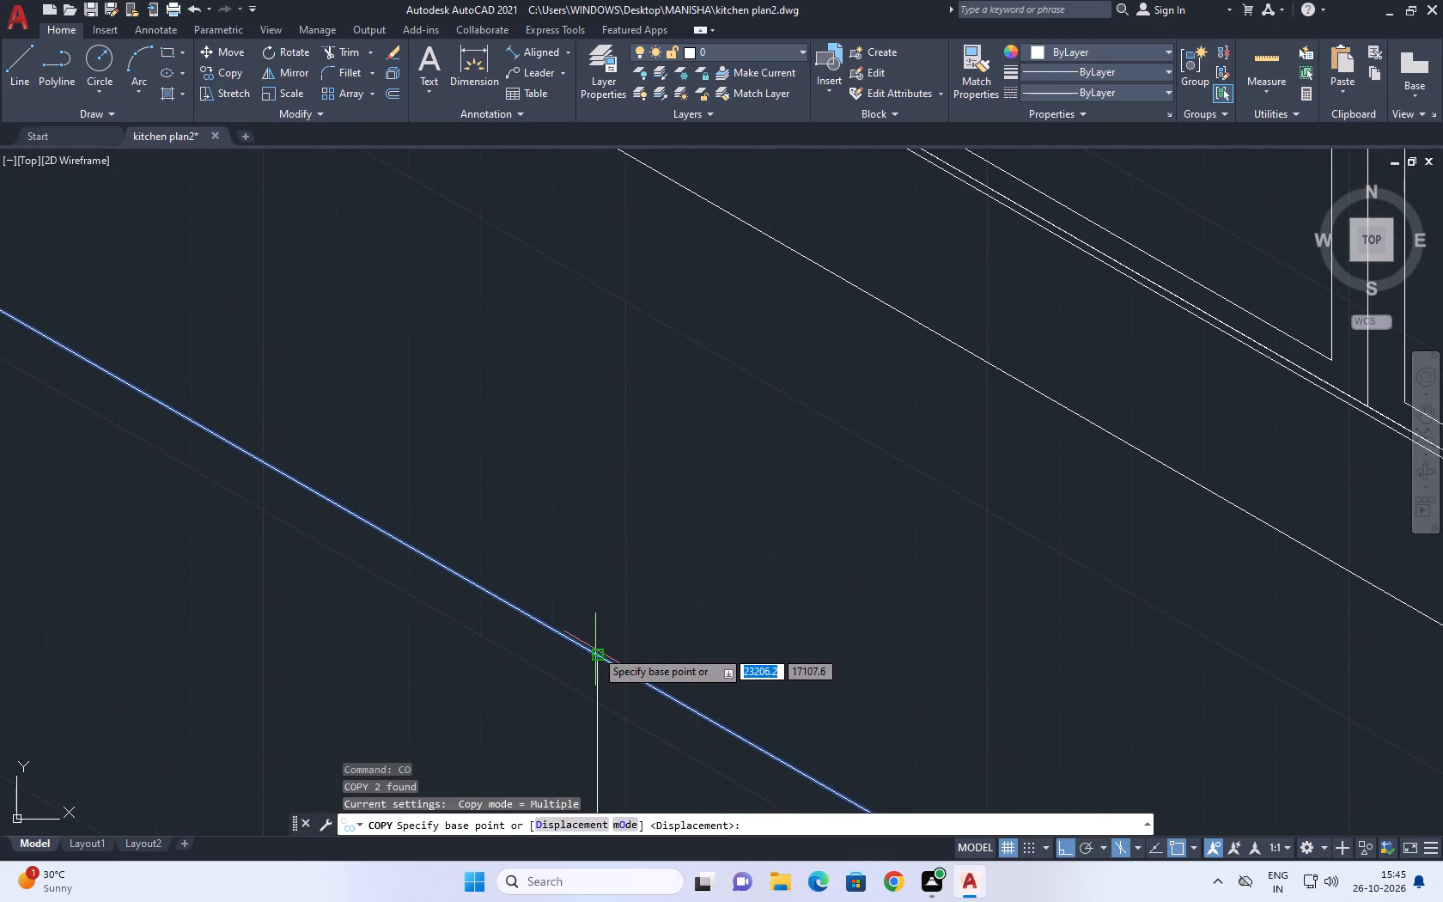
left_click(600, 658)
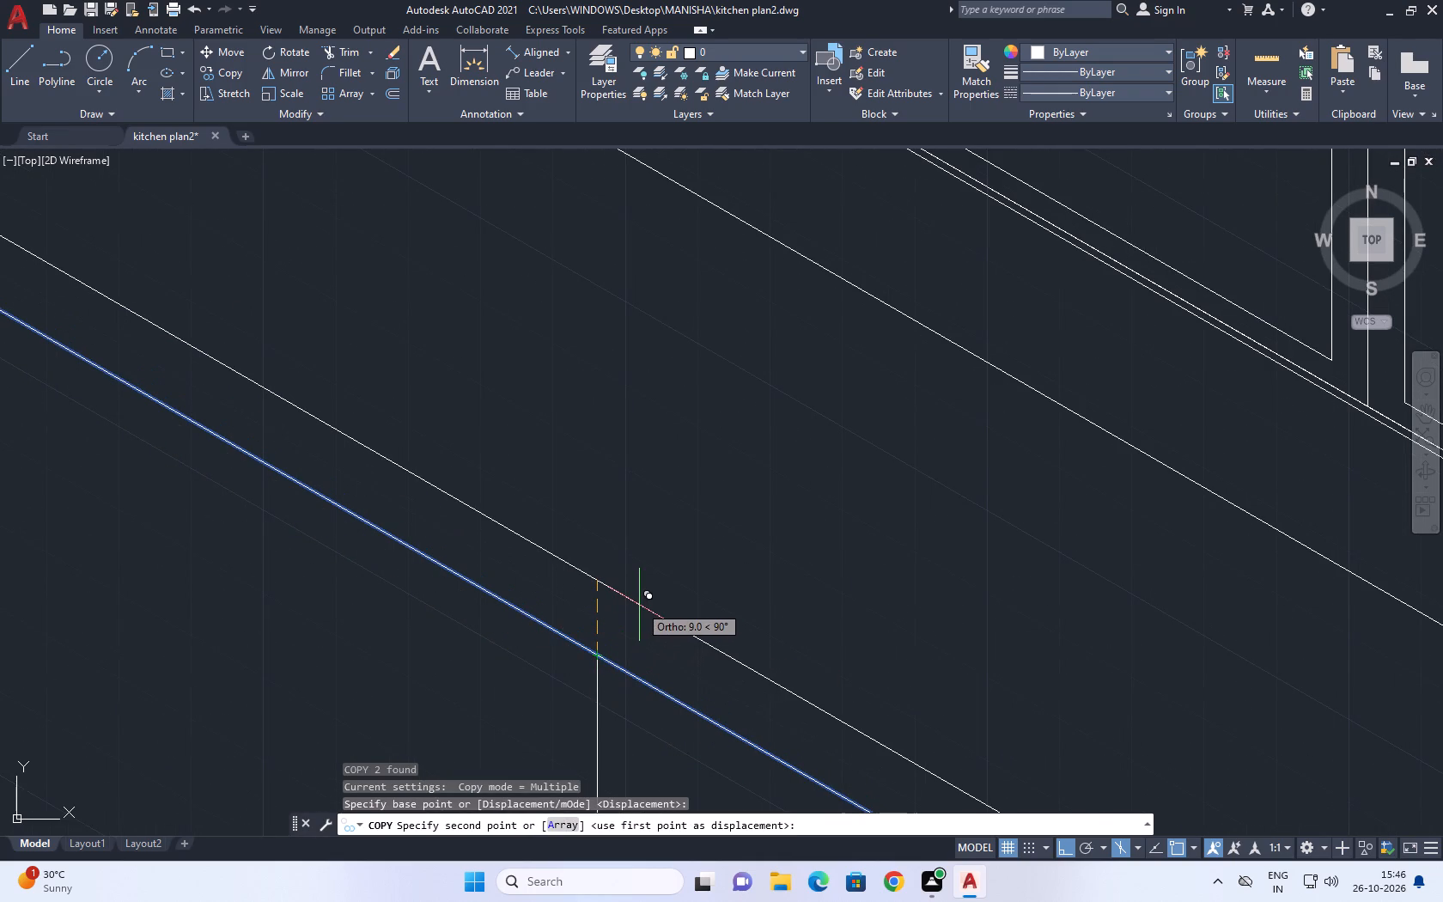
scroll(643, 605, "down", 2)
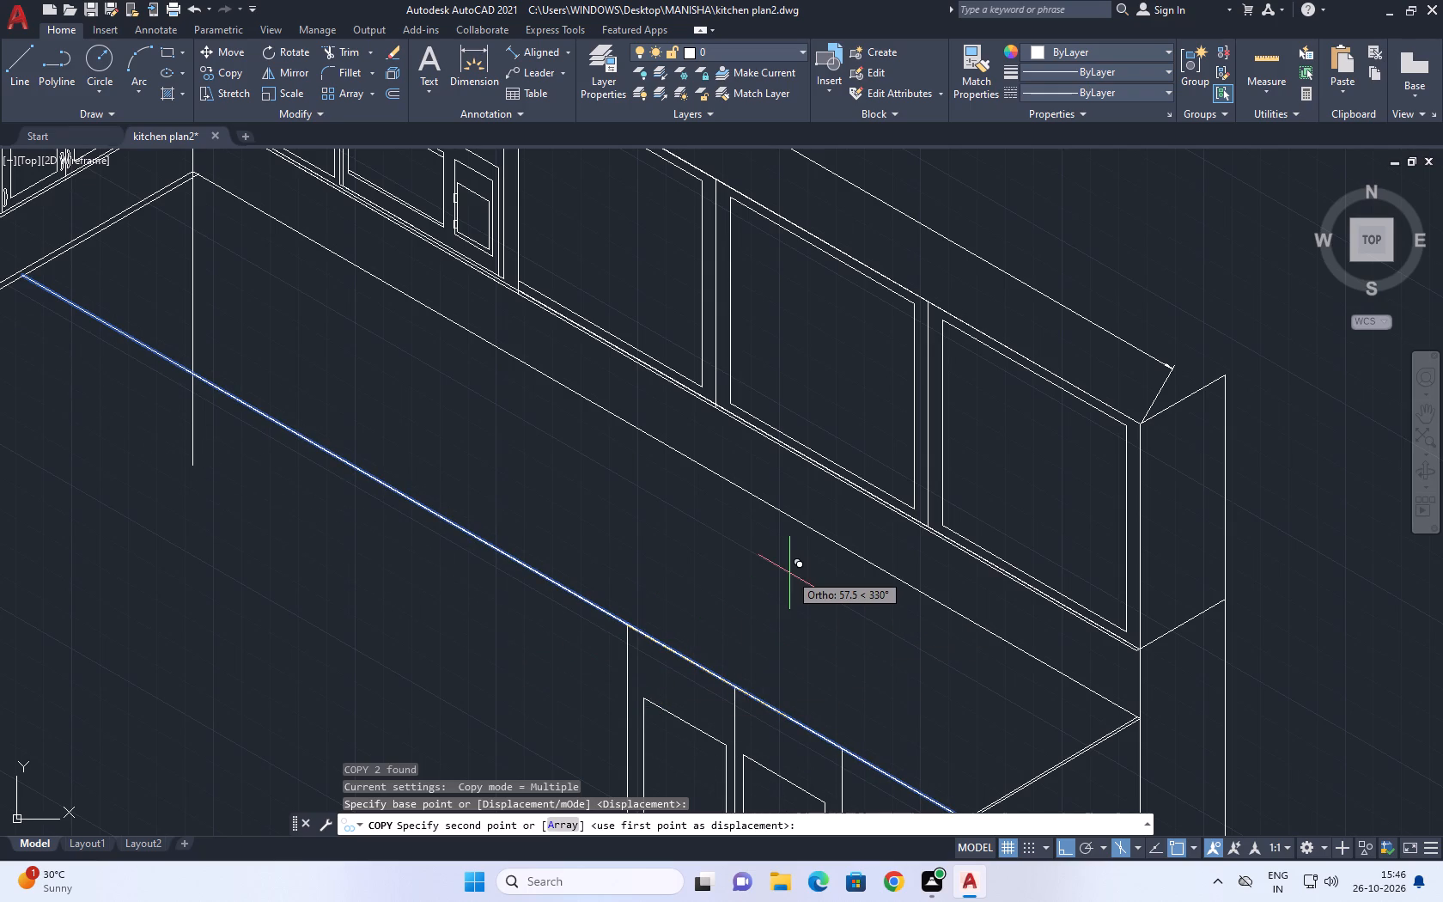
key("F5")
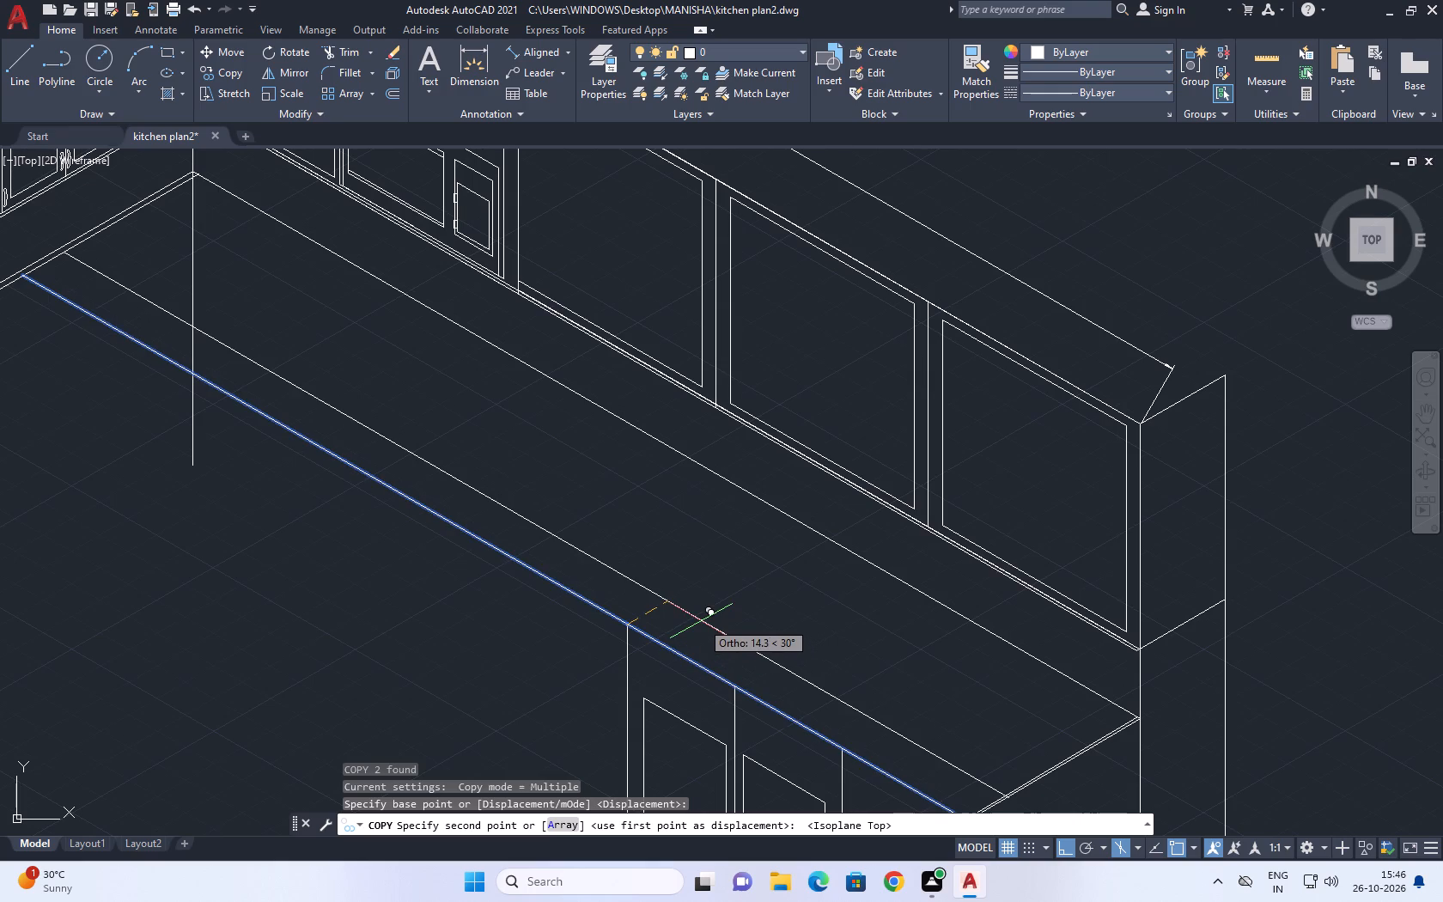
key("2")
key("Return")
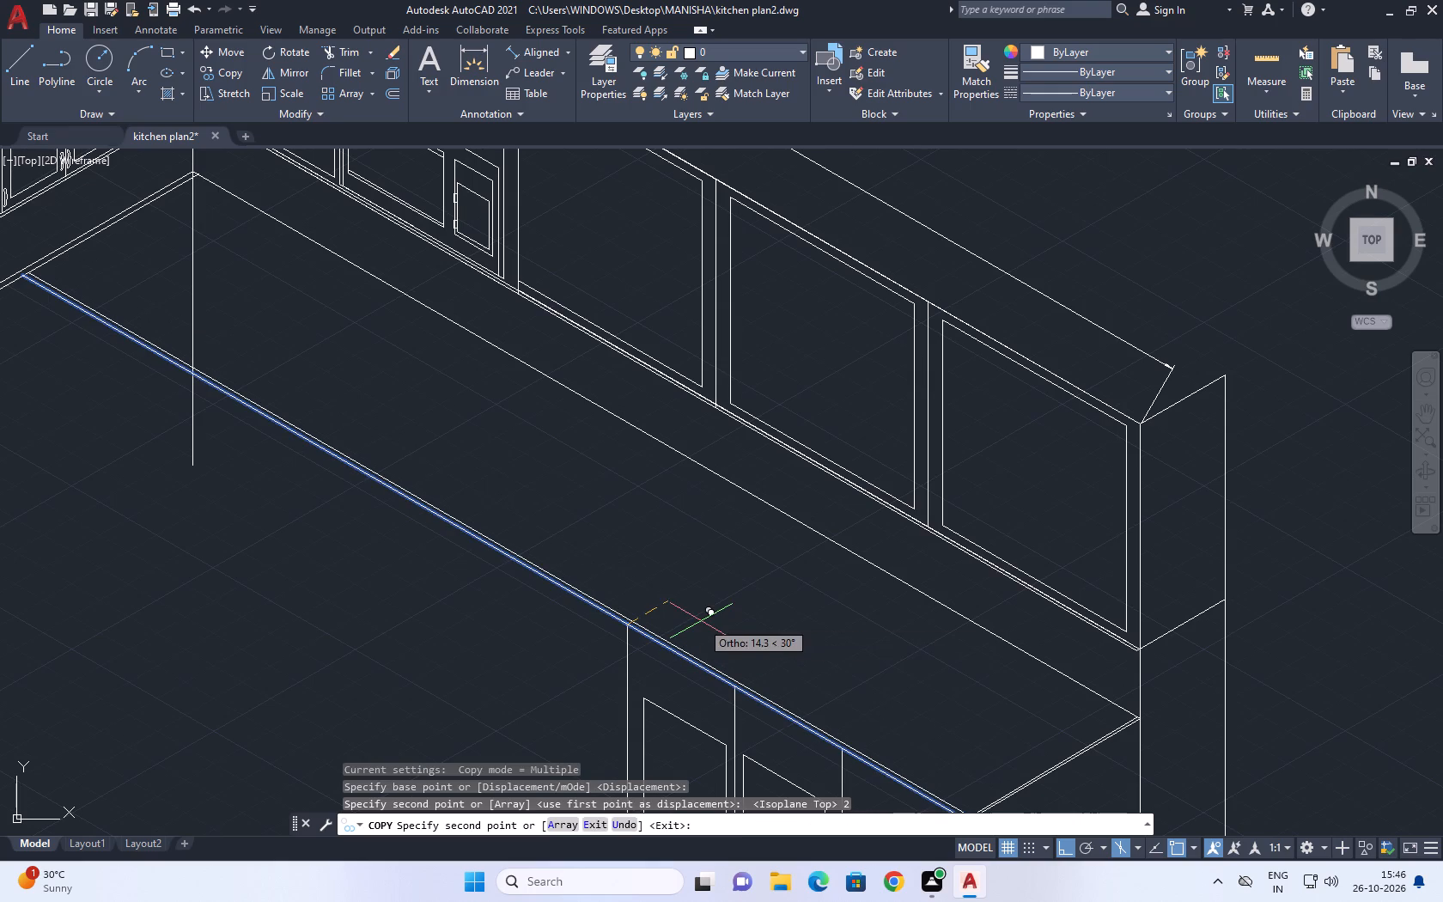
right_click_drag(636, 583, 628, 576)
left_click(667, 590)
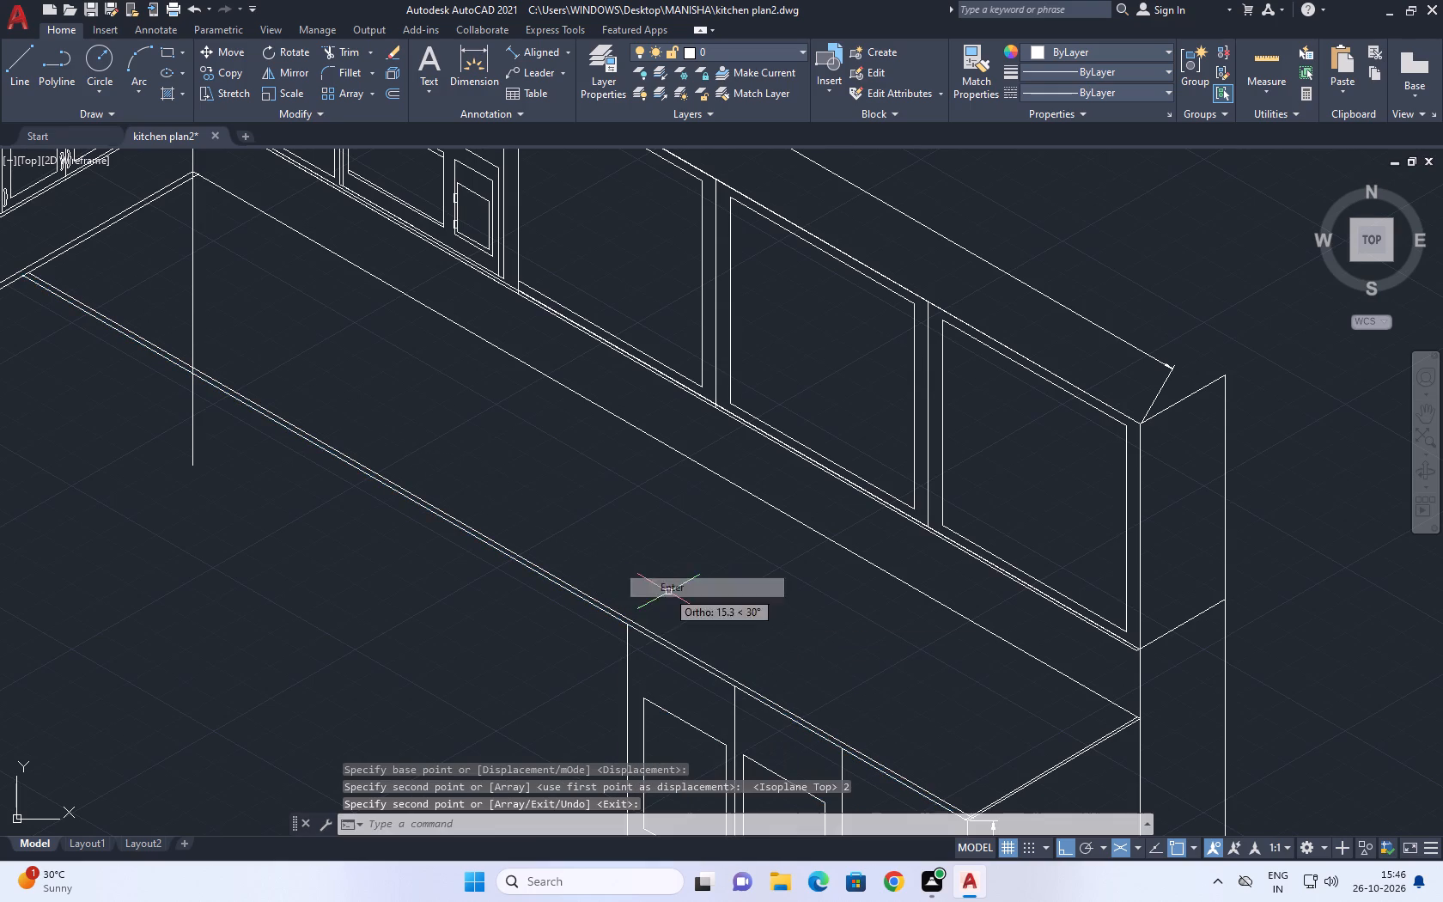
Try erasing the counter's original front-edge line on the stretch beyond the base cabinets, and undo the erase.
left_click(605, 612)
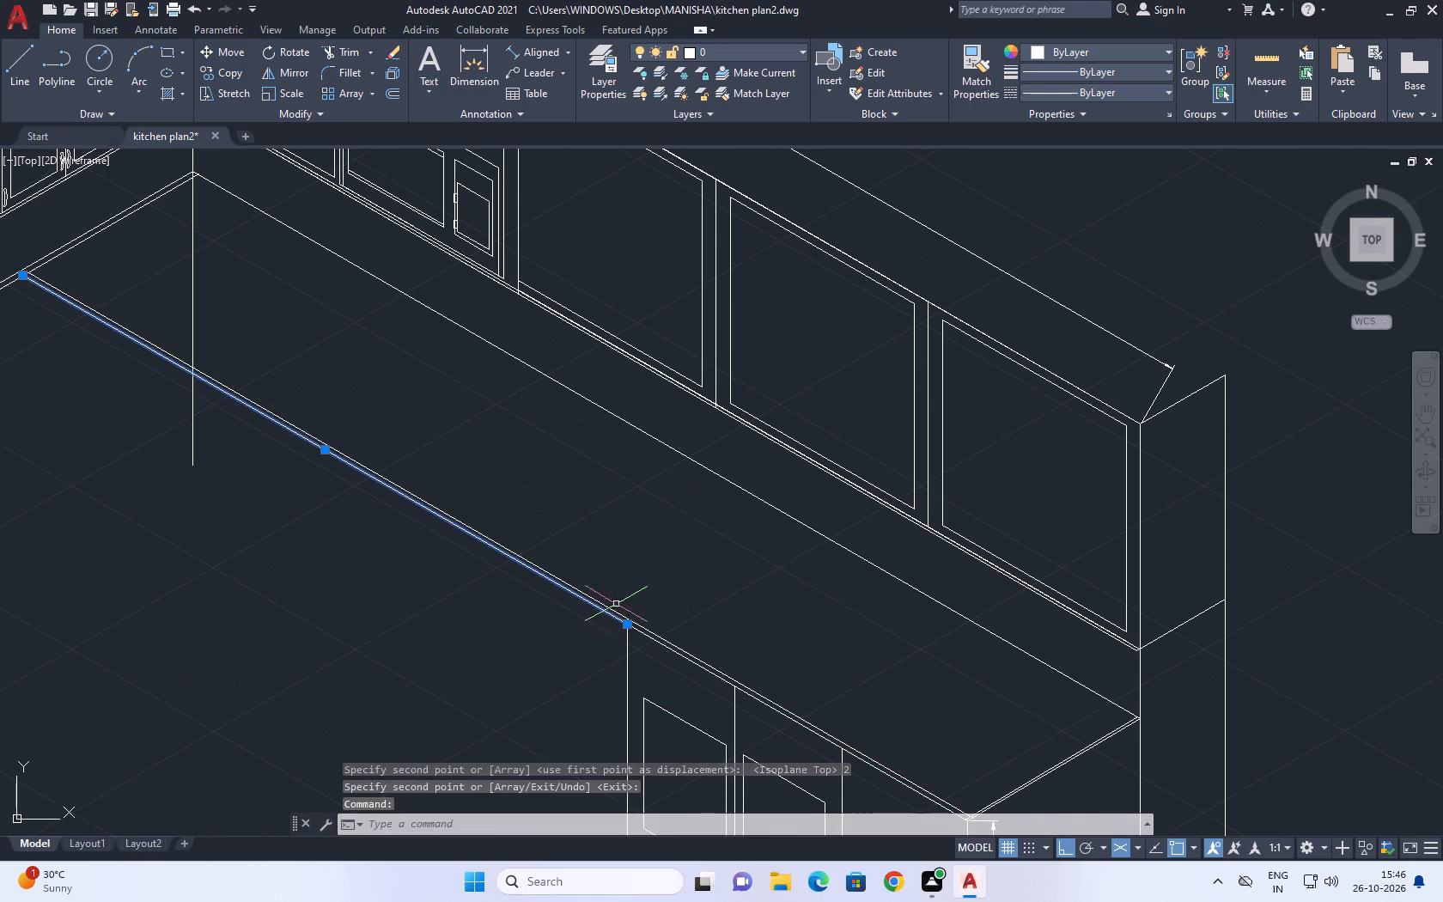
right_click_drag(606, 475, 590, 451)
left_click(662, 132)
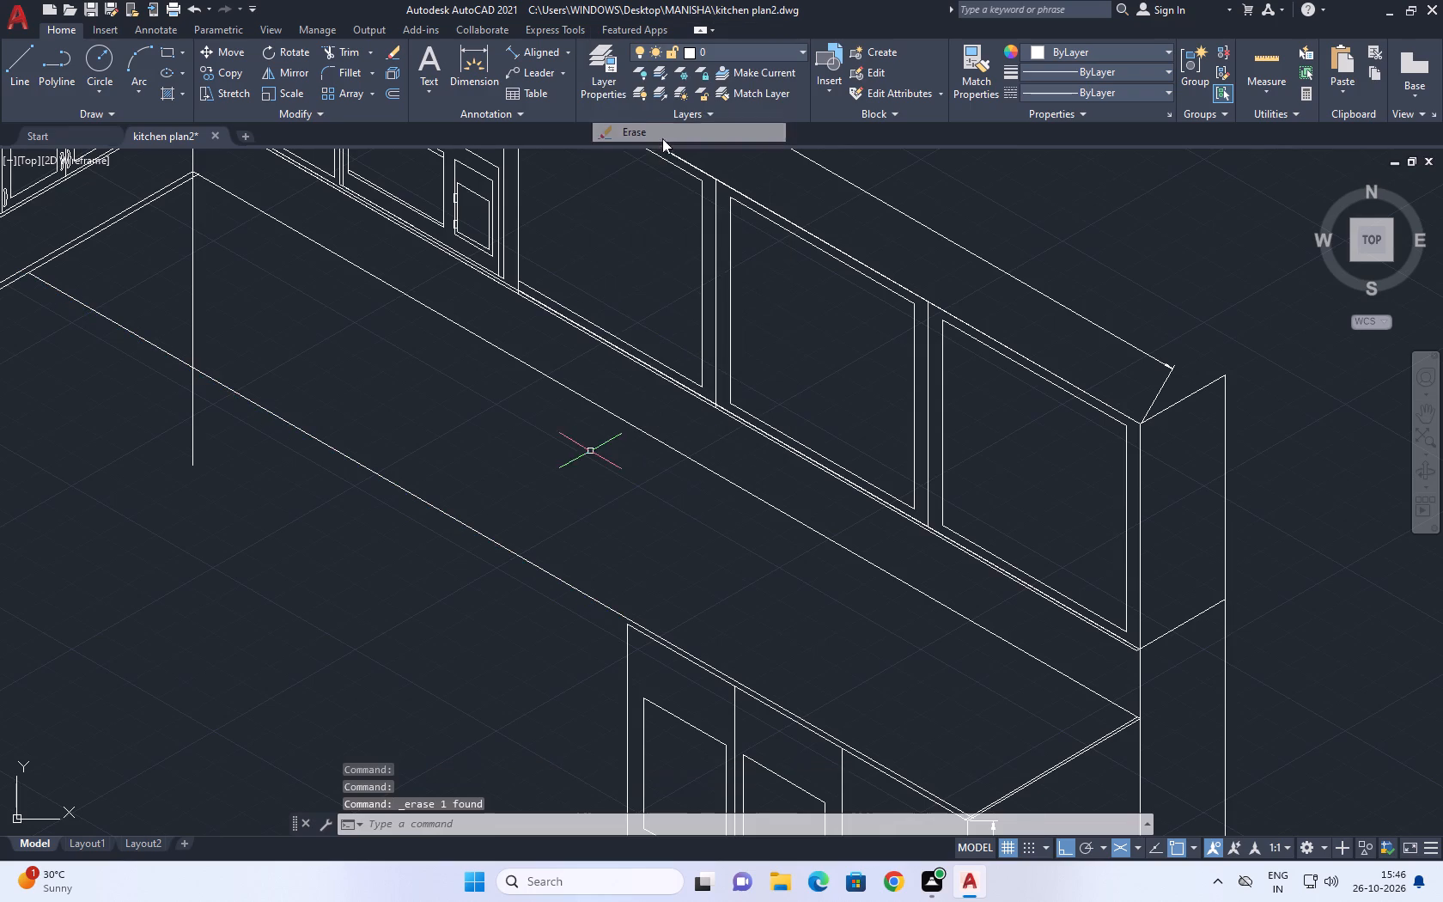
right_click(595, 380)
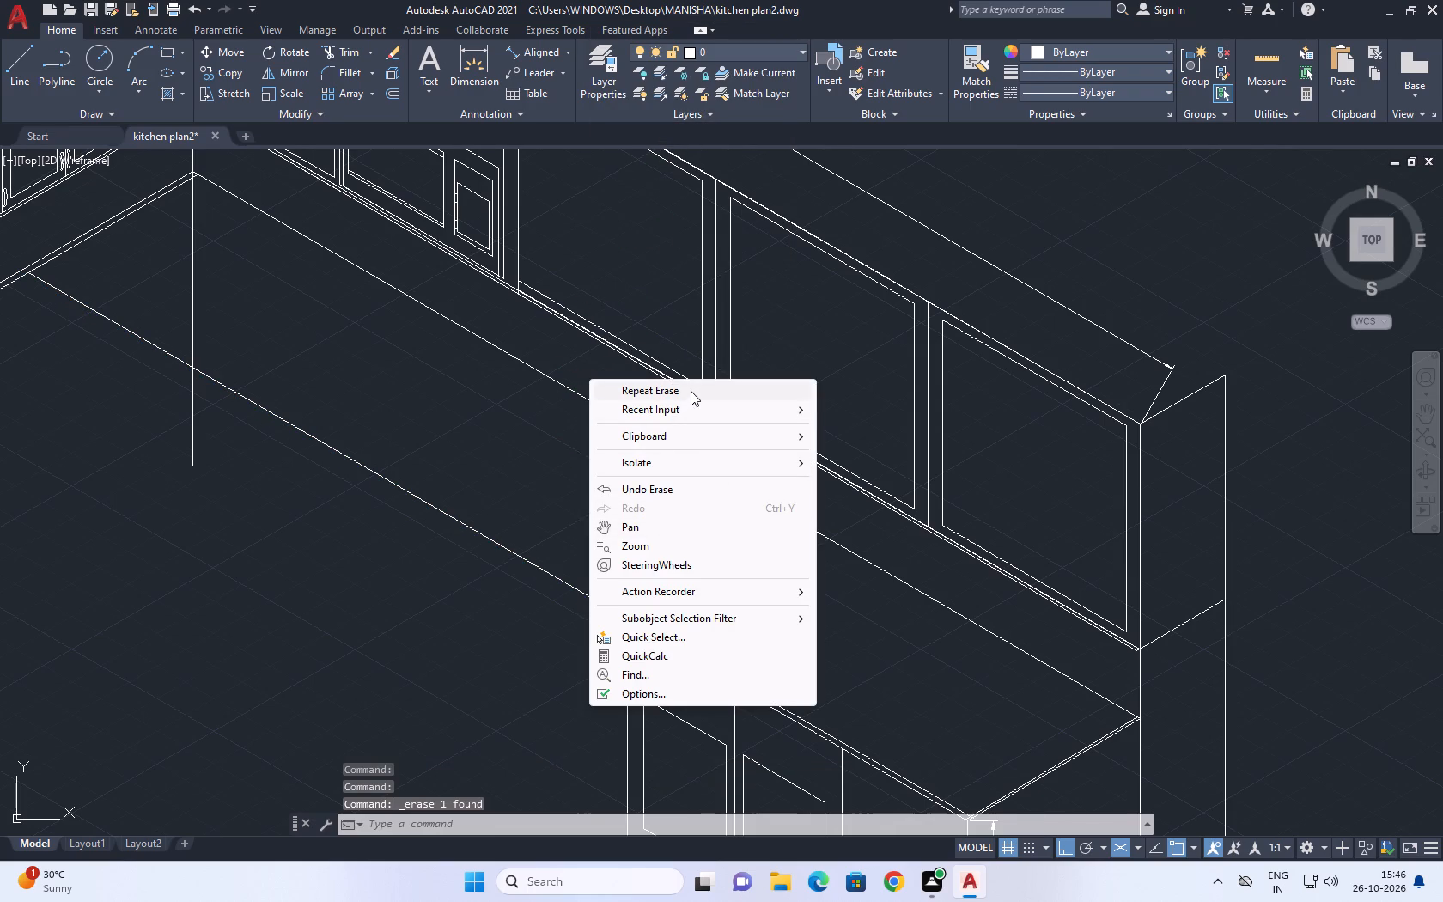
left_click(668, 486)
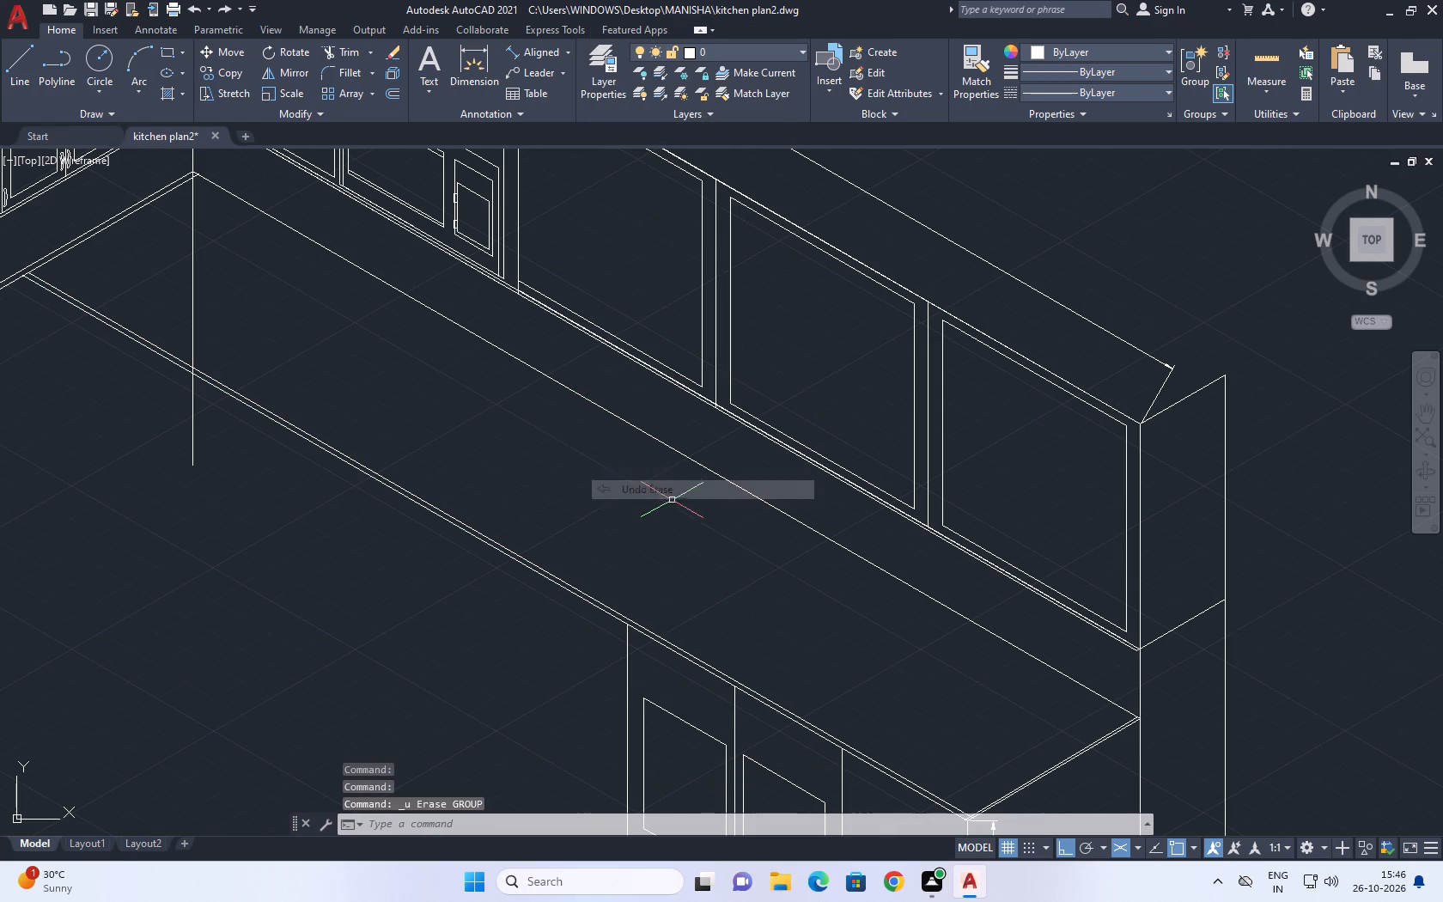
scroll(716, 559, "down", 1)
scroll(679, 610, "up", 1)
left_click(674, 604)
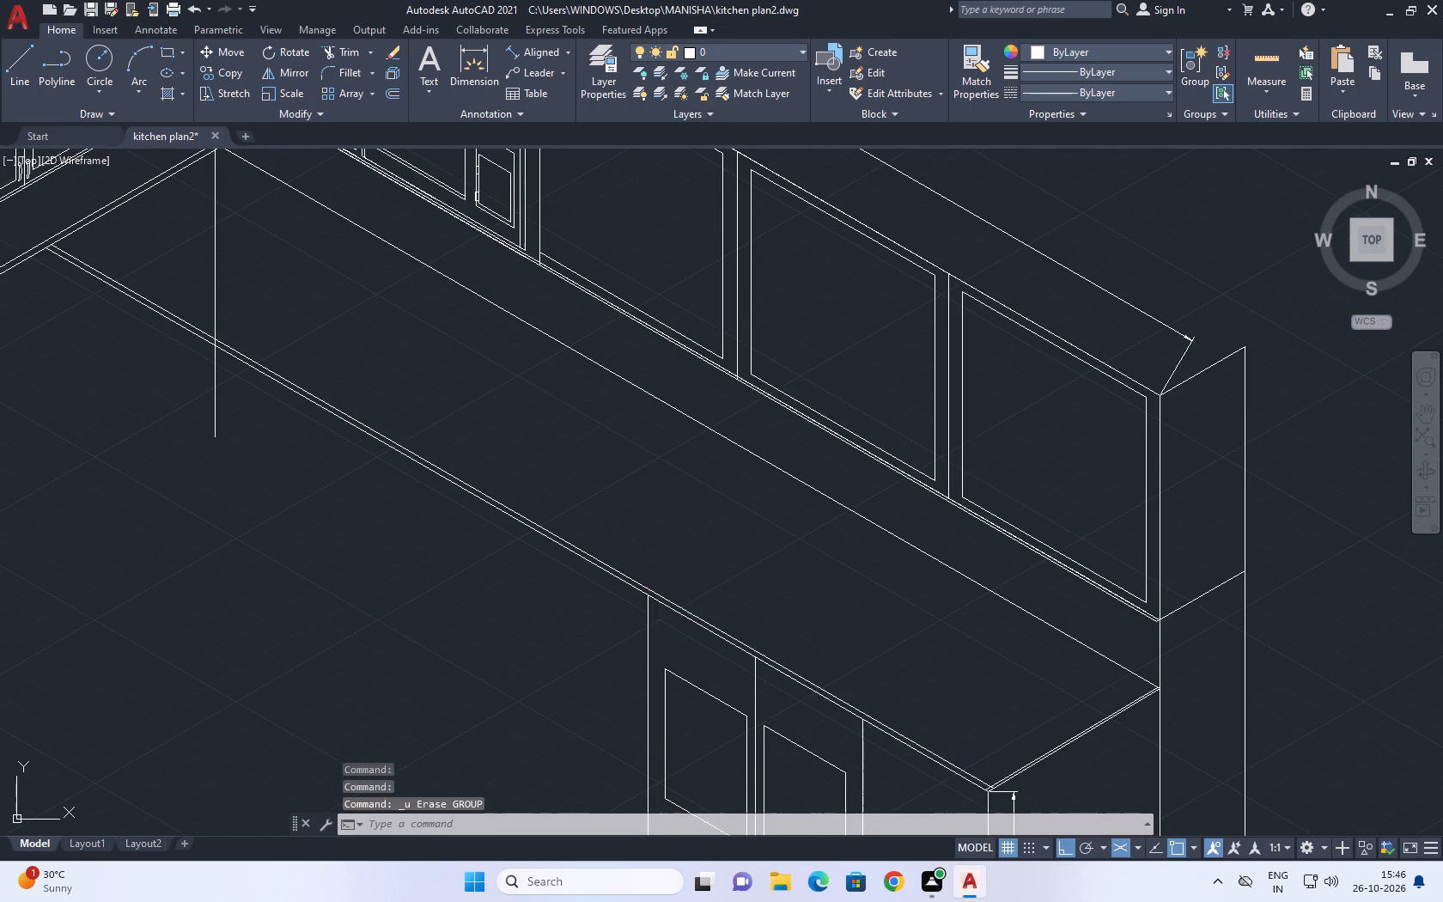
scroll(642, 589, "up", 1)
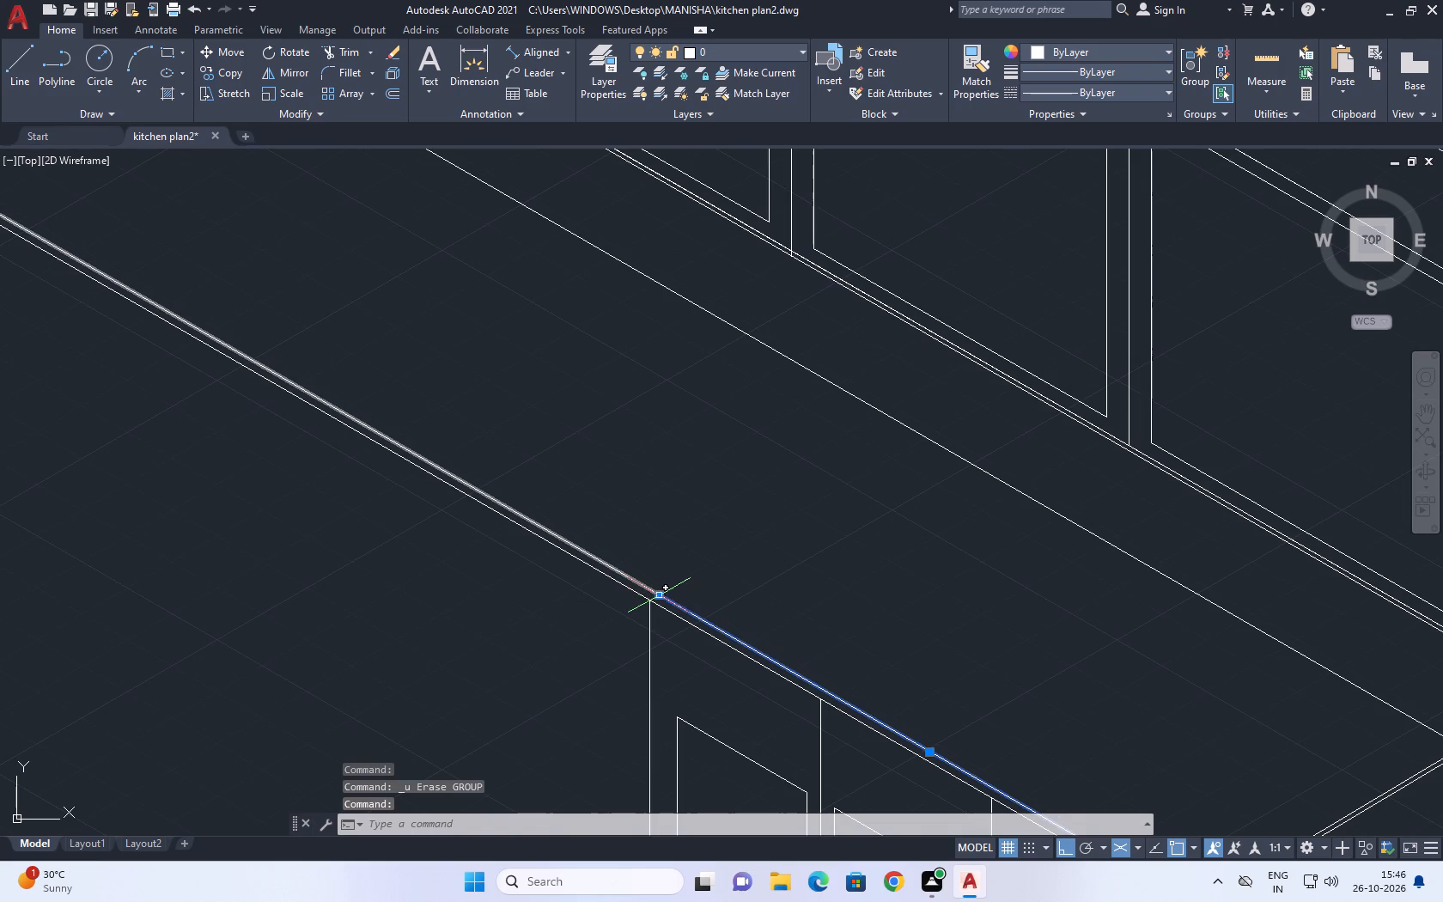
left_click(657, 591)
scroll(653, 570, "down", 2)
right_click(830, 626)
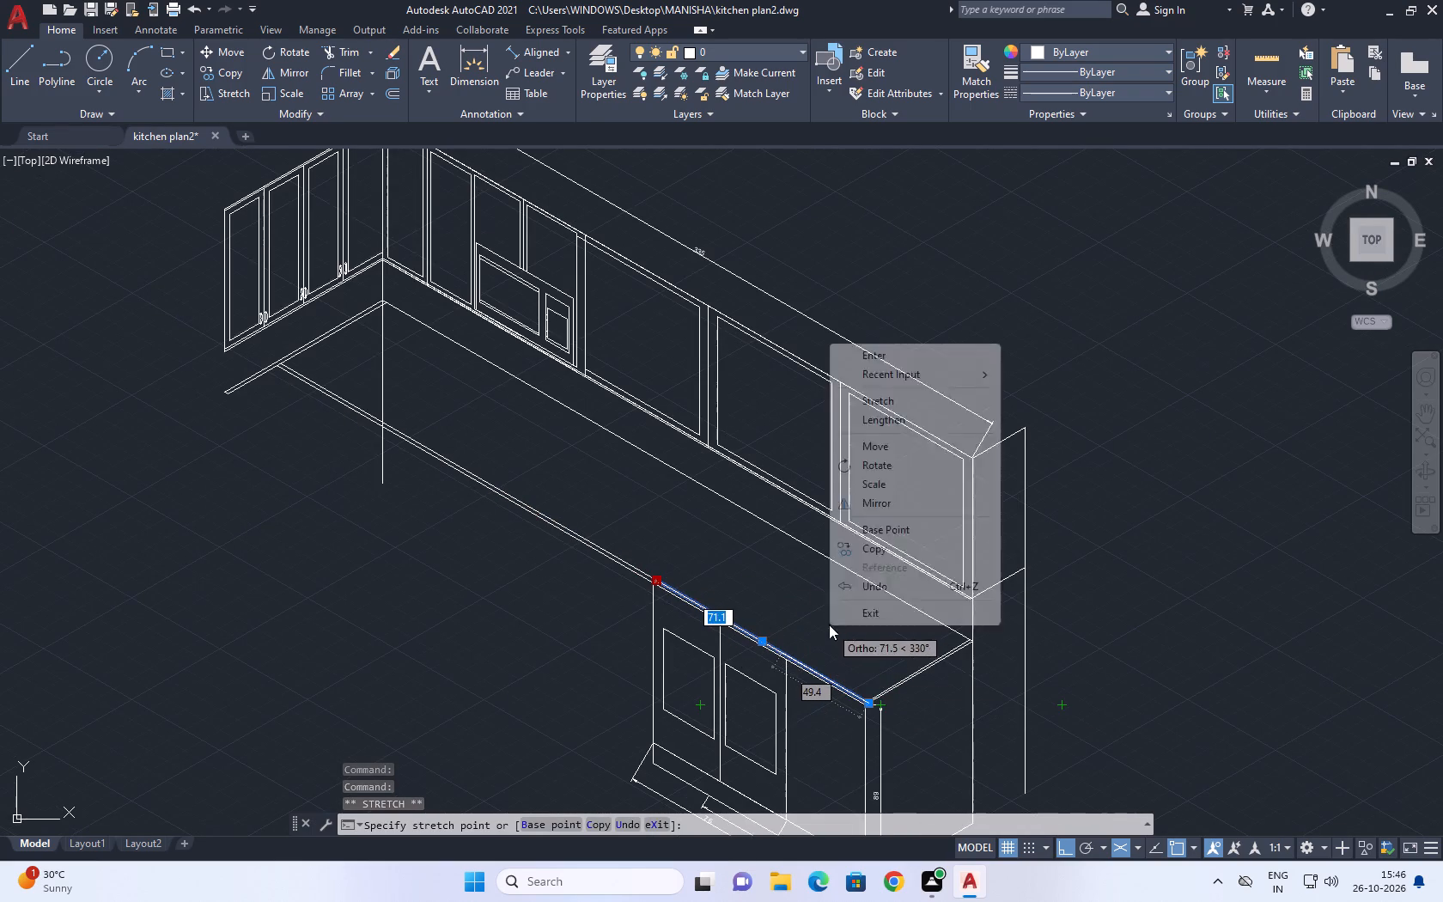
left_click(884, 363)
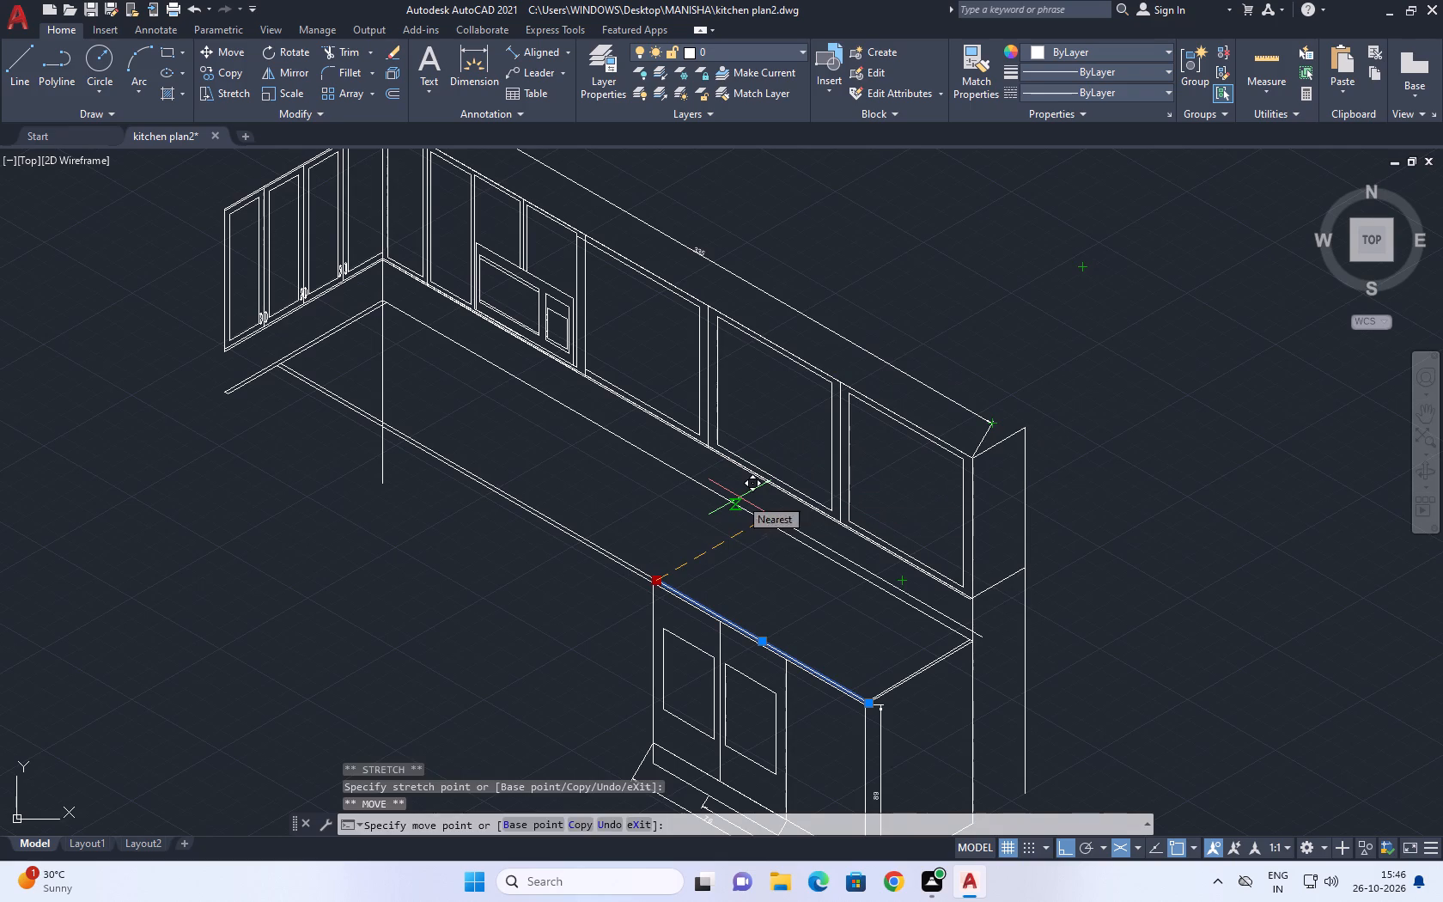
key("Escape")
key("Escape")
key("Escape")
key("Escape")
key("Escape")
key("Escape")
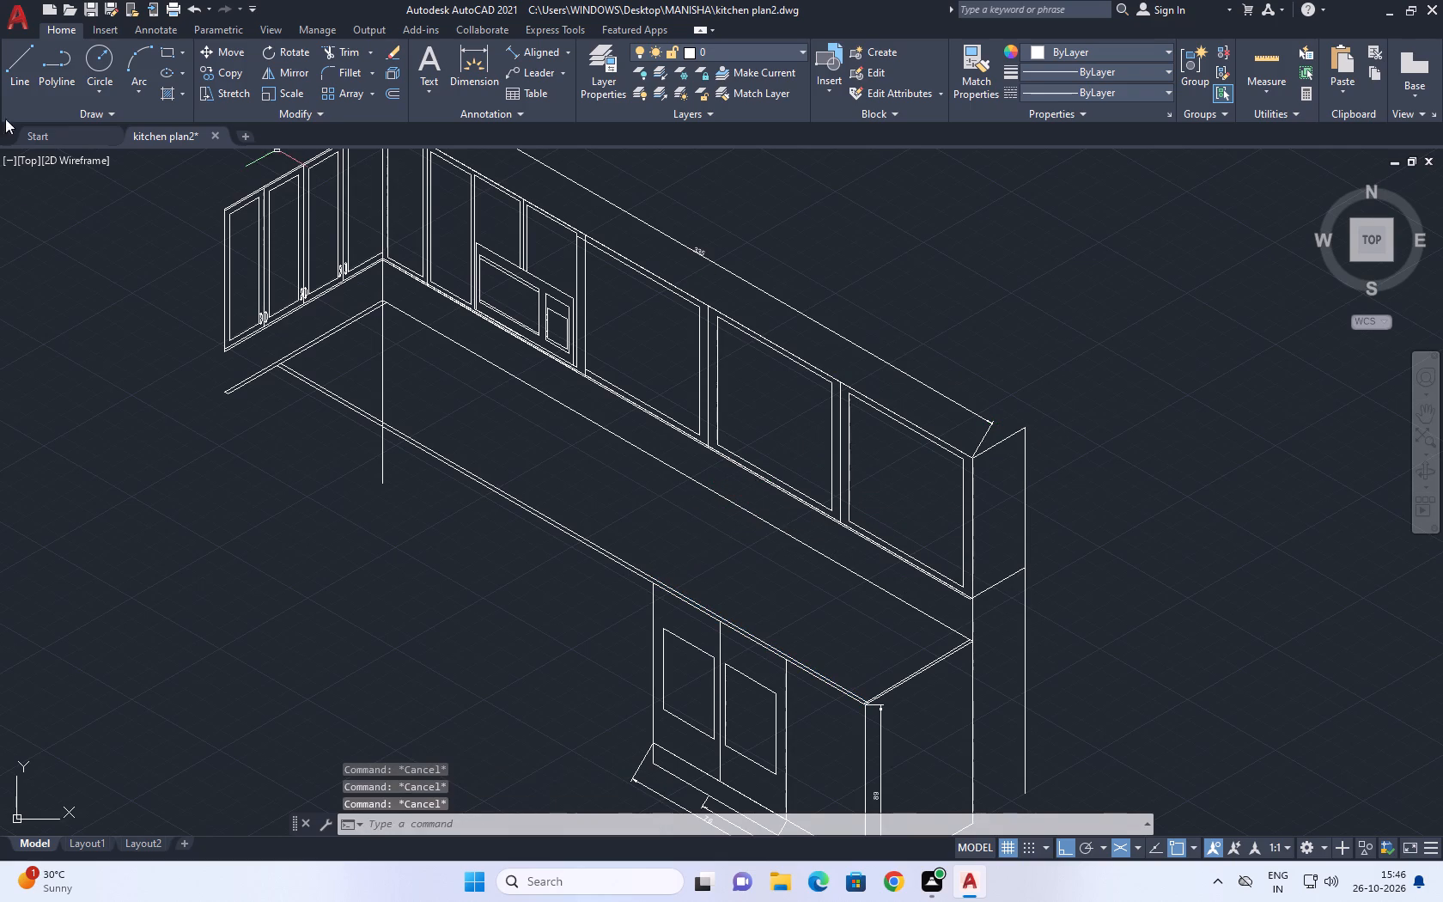
Draw a floor line about 220 units long from the base cabinets' lower outer corner, parallel to the counter front, past the corner vertical.
middle_click_drag(406, 358, 497, 508)
scroll(499, 504, "down", 1)
middle_click_drag(629, 489, 609, 411)
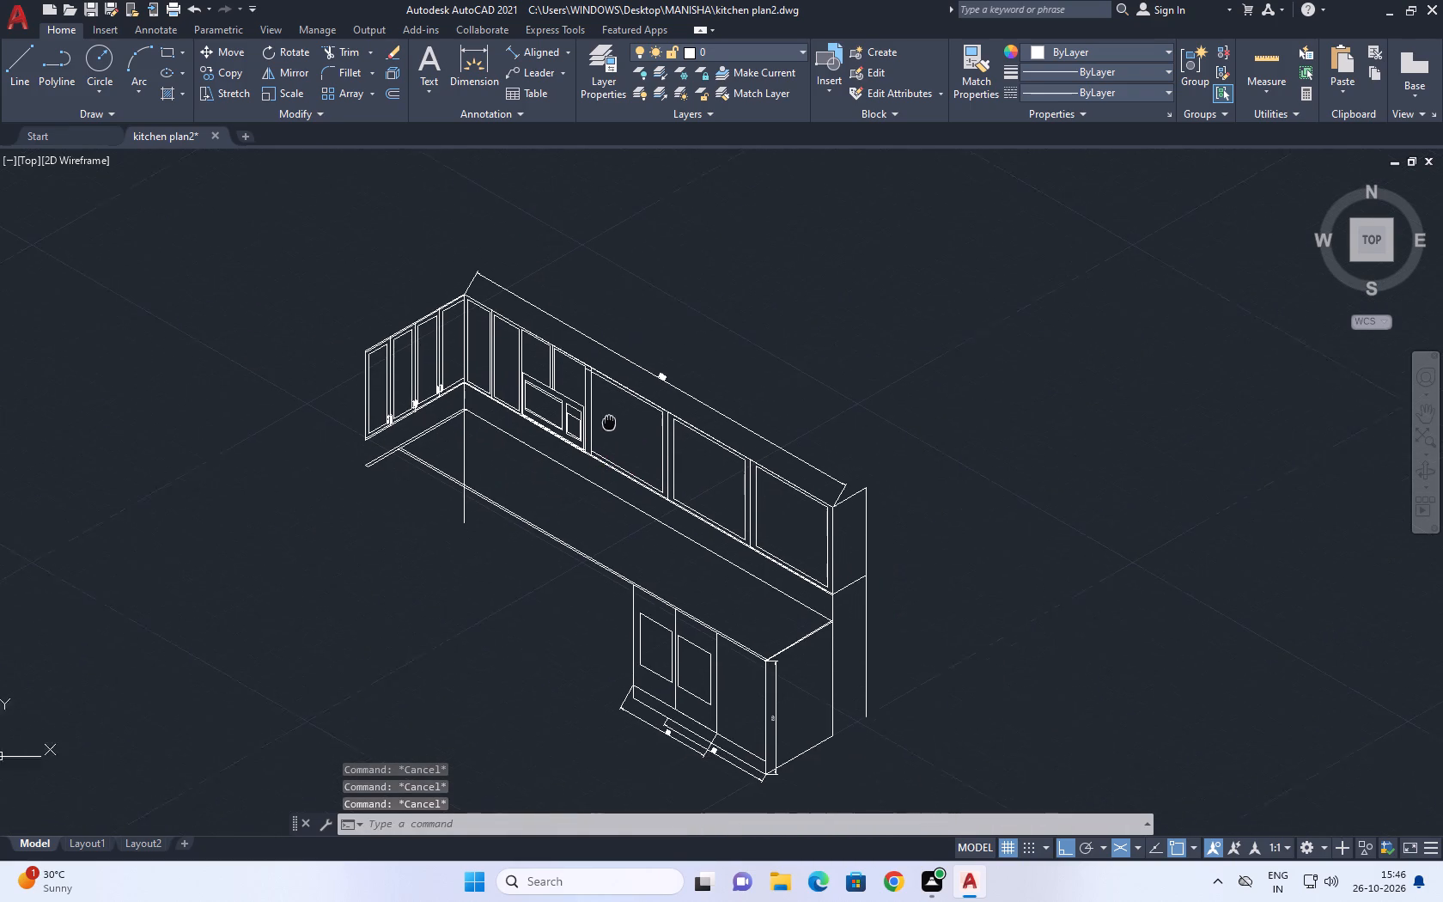
middle_click_drag(609, 411, 609, 401)
scroll(637, 674, "up", 1)
scroll(514, 620, "up", 1)
middle_click(550, 637)
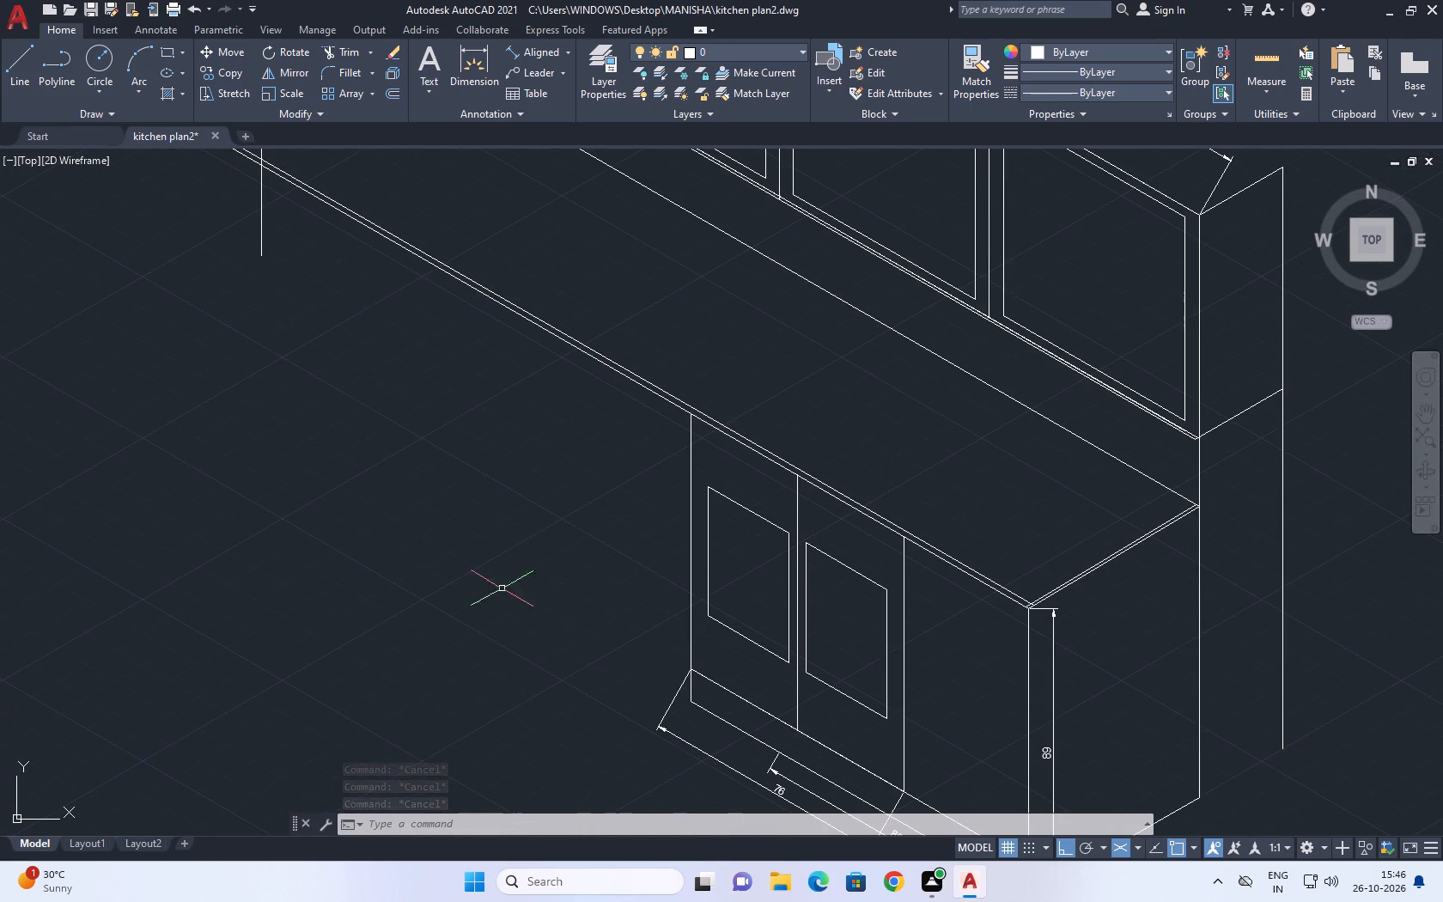
left_click(7, 64)
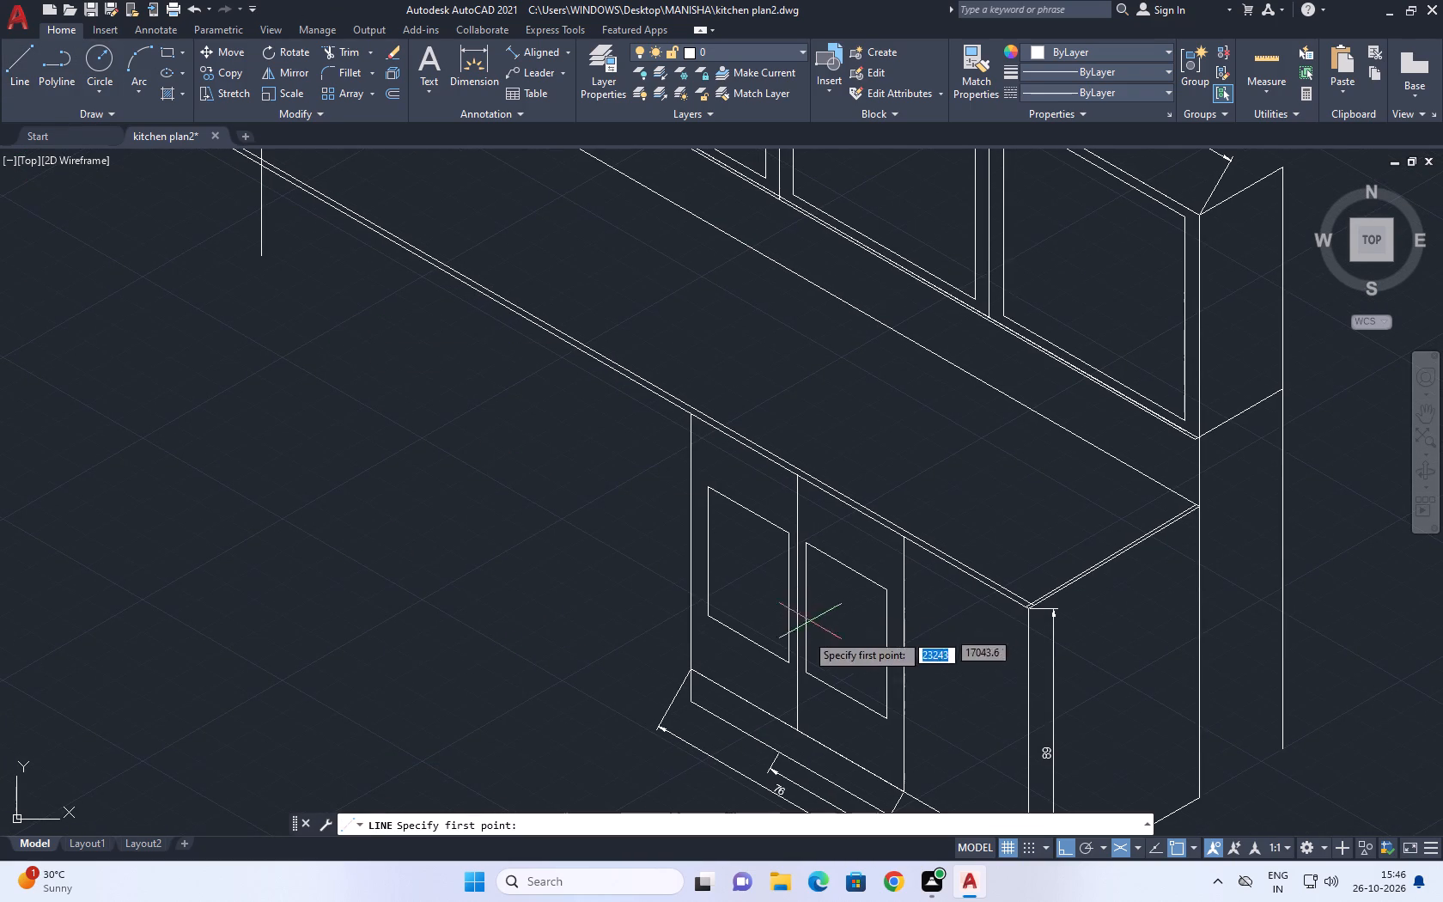
left_click(694, 704)
scroll(148, 383, "down", 2)
middle_click_drag(179, 414, 737, 454)
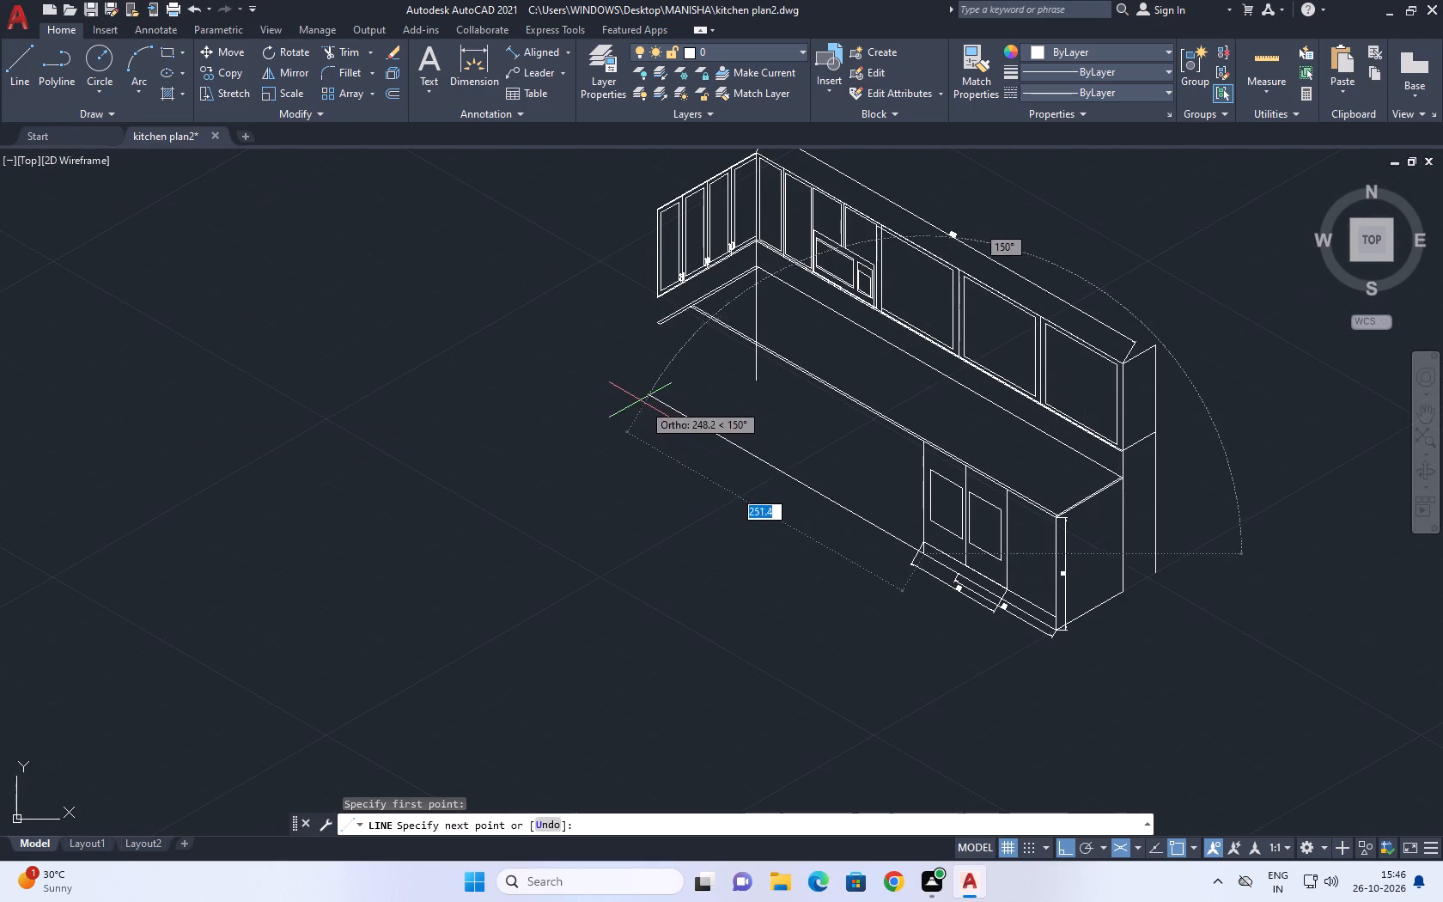
scroll(726, 406, "up", 1)
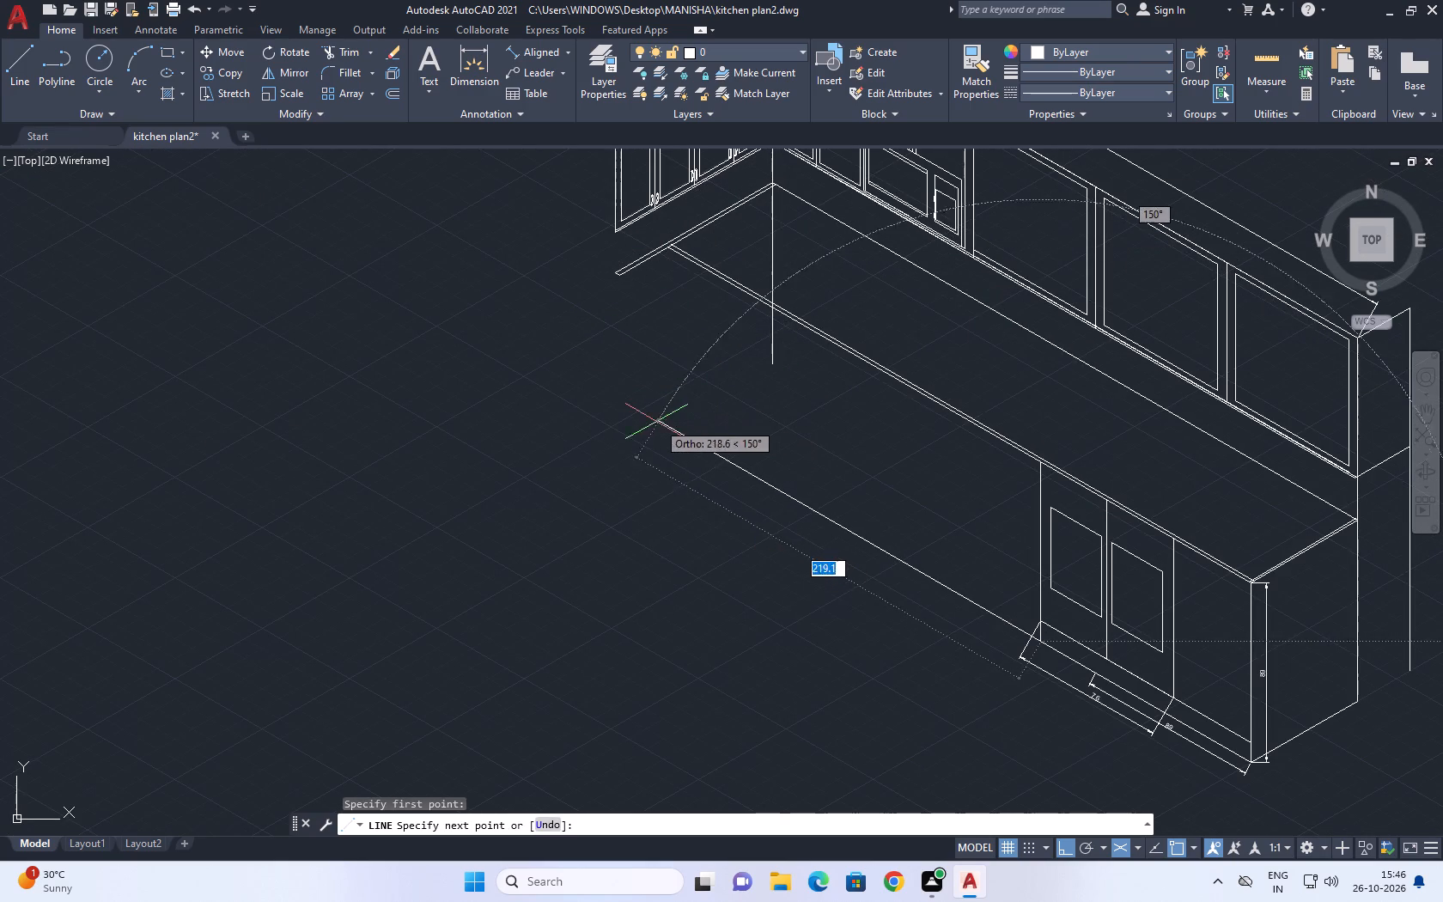
left_click(646, 418)
right_click(654, 403)
left_click(721, 432)
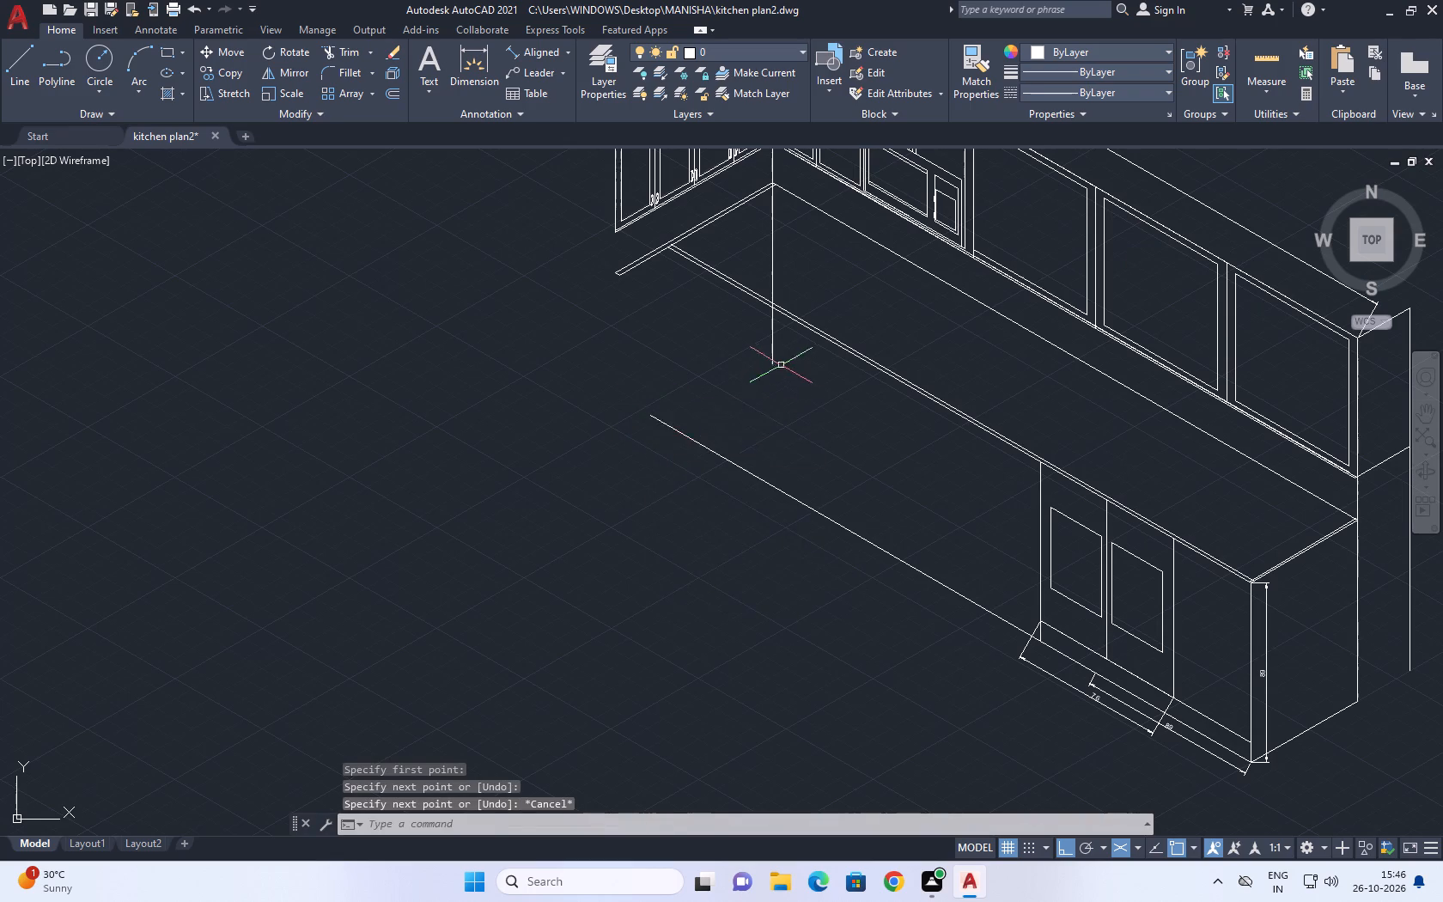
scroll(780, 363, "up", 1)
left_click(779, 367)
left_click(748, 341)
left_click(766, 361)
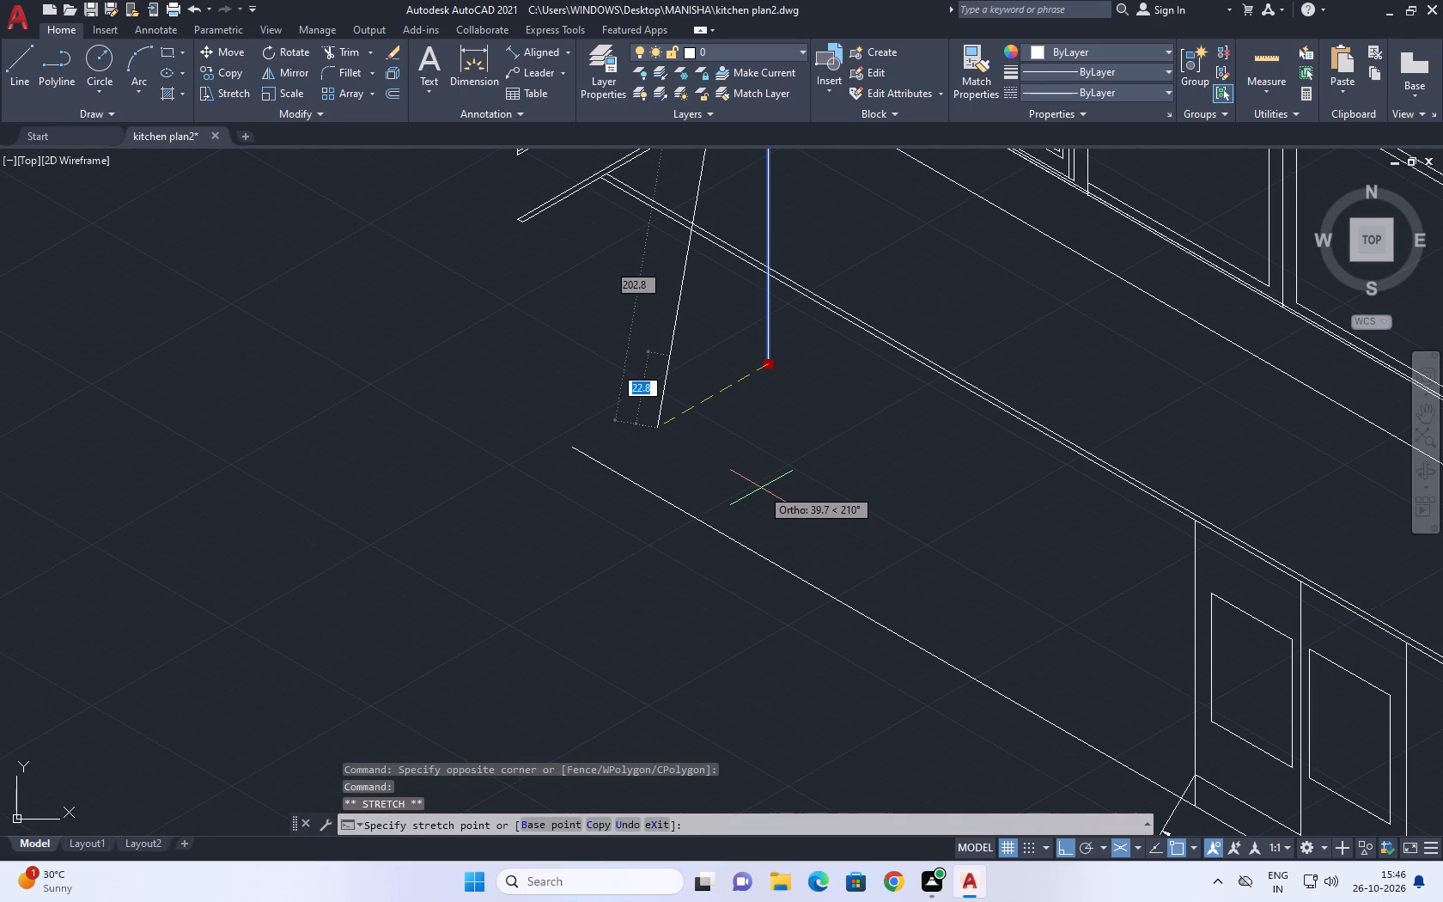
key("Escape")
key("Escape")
Extend the vertical line at the inside corner down to the new floor line.
type("ex")
key("space")
left_click(795, 340)
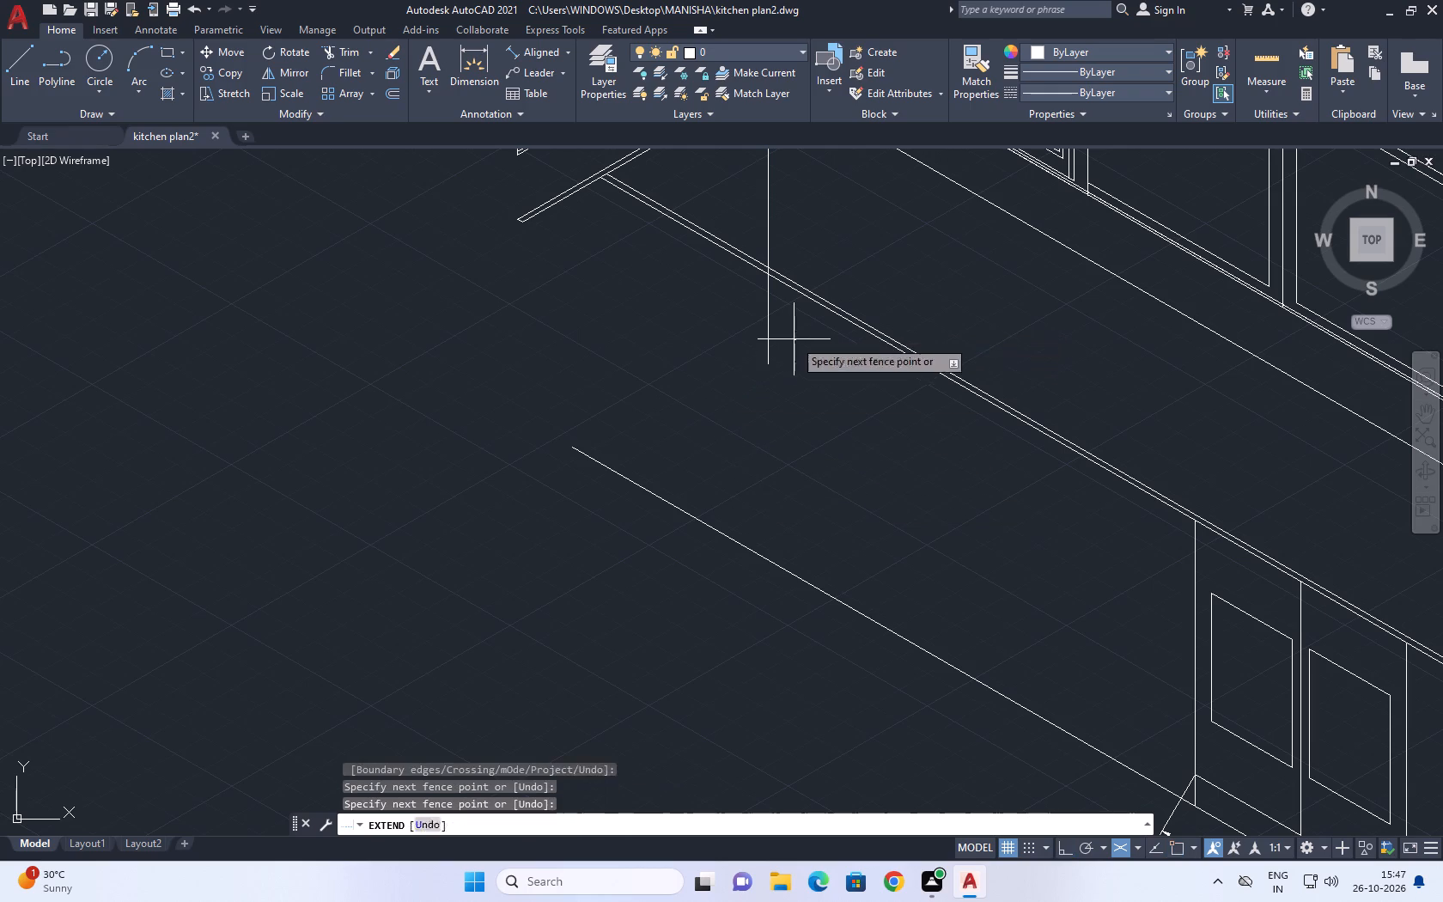
left_click(735, 339)
right_click(809, 403)
left_click(847, 427)
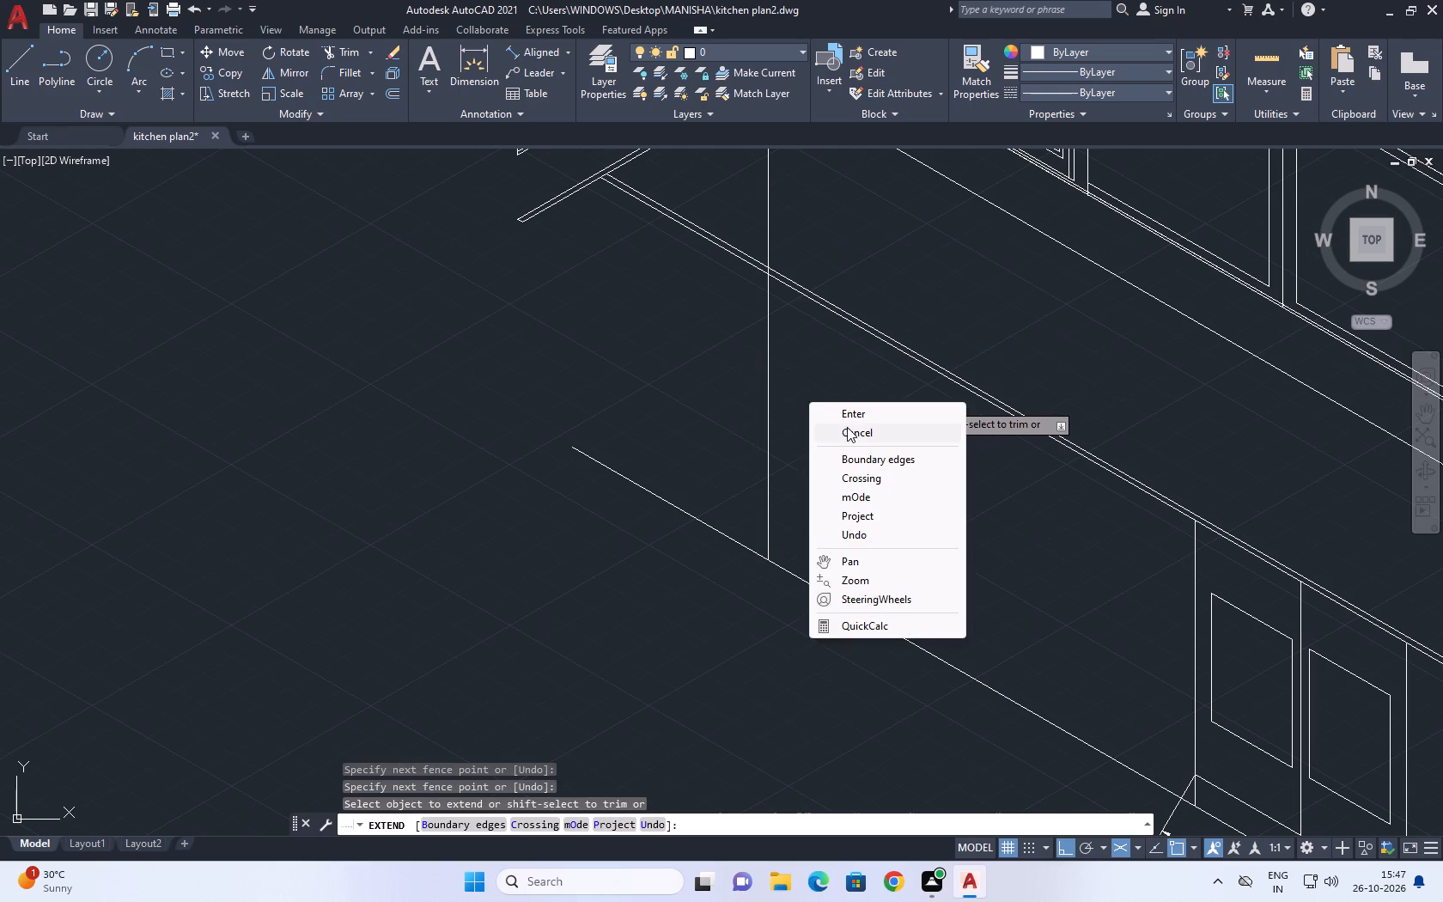
Trim the inside-corner vertical line from the counter's back corner down to the outer front-edge line, including the pieces between the double lines.
scroll(759, 369, "down", 2)
middle_click_drag(852, 364, 866, 384)
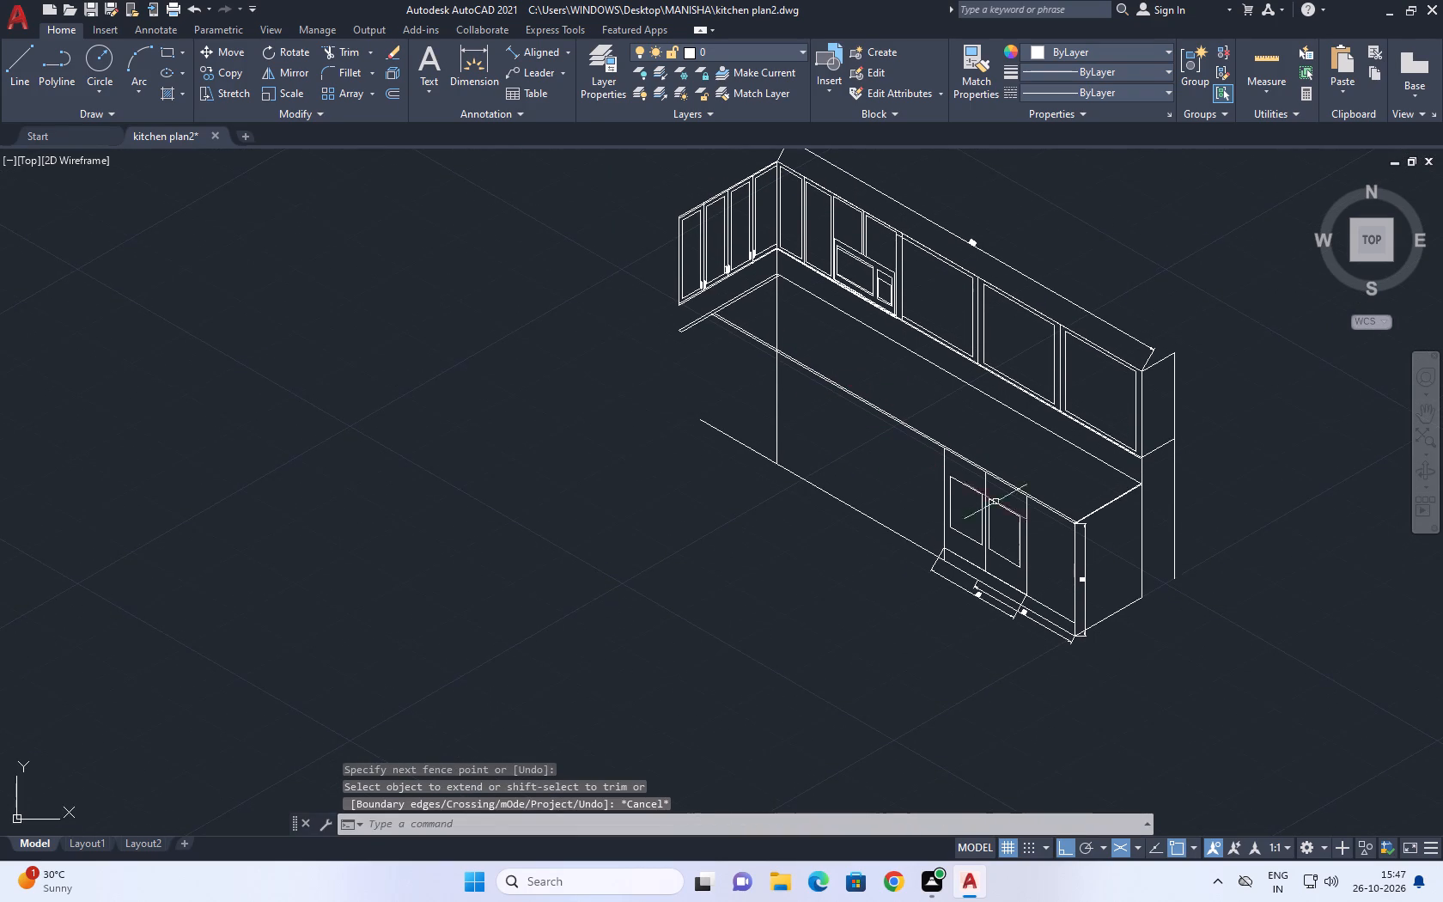
middle_click_drag(1003, 478, 977, 430)
scroll(719, 245, "up", 1)
middle_click_drag(717, 238, 727, 305)
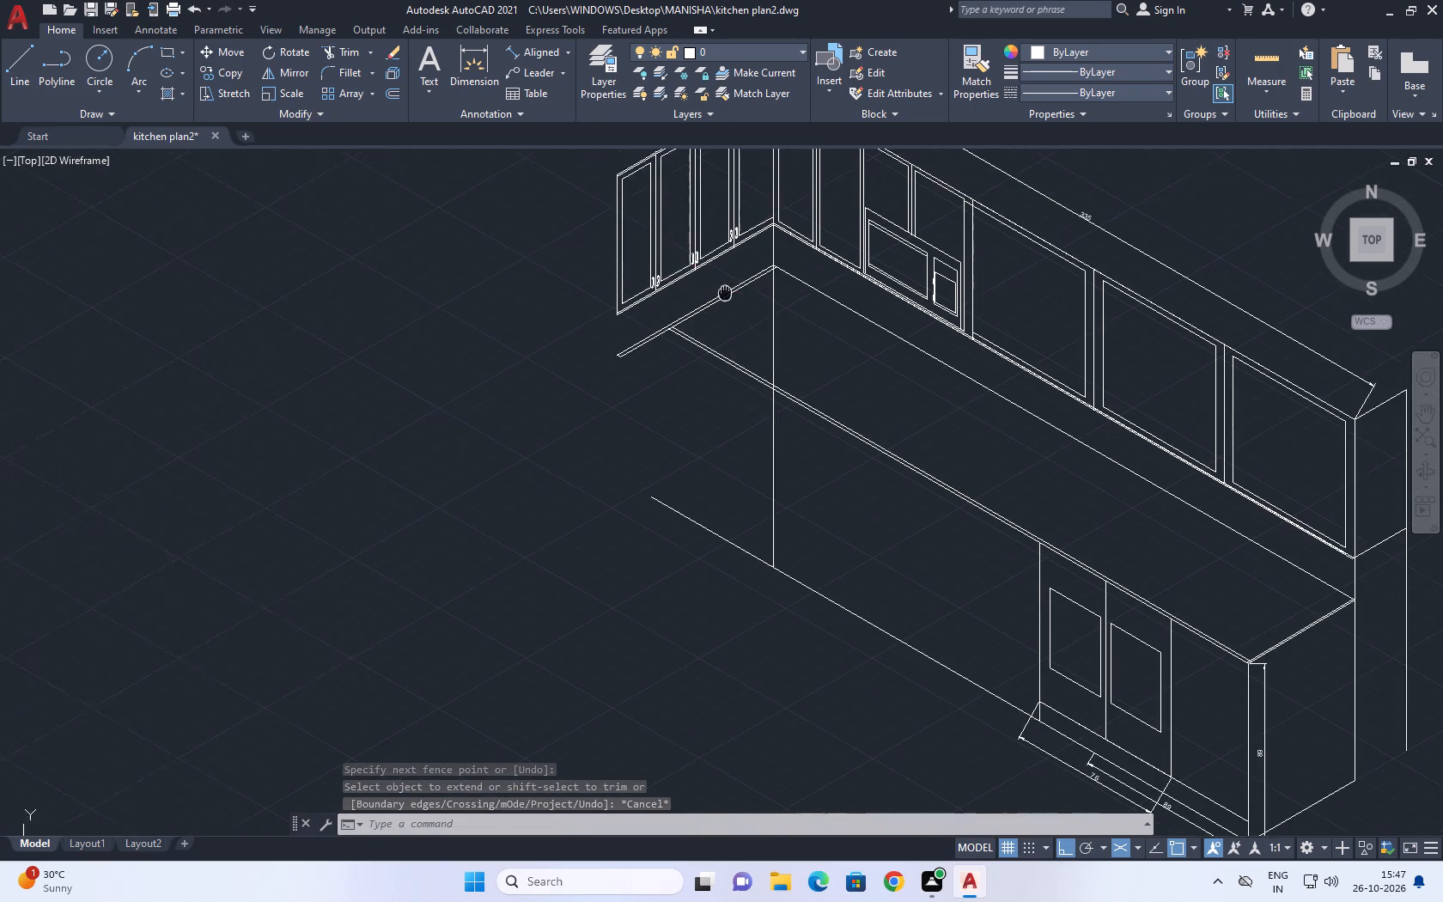
middle_click_drag(727, 305, 725, 369)
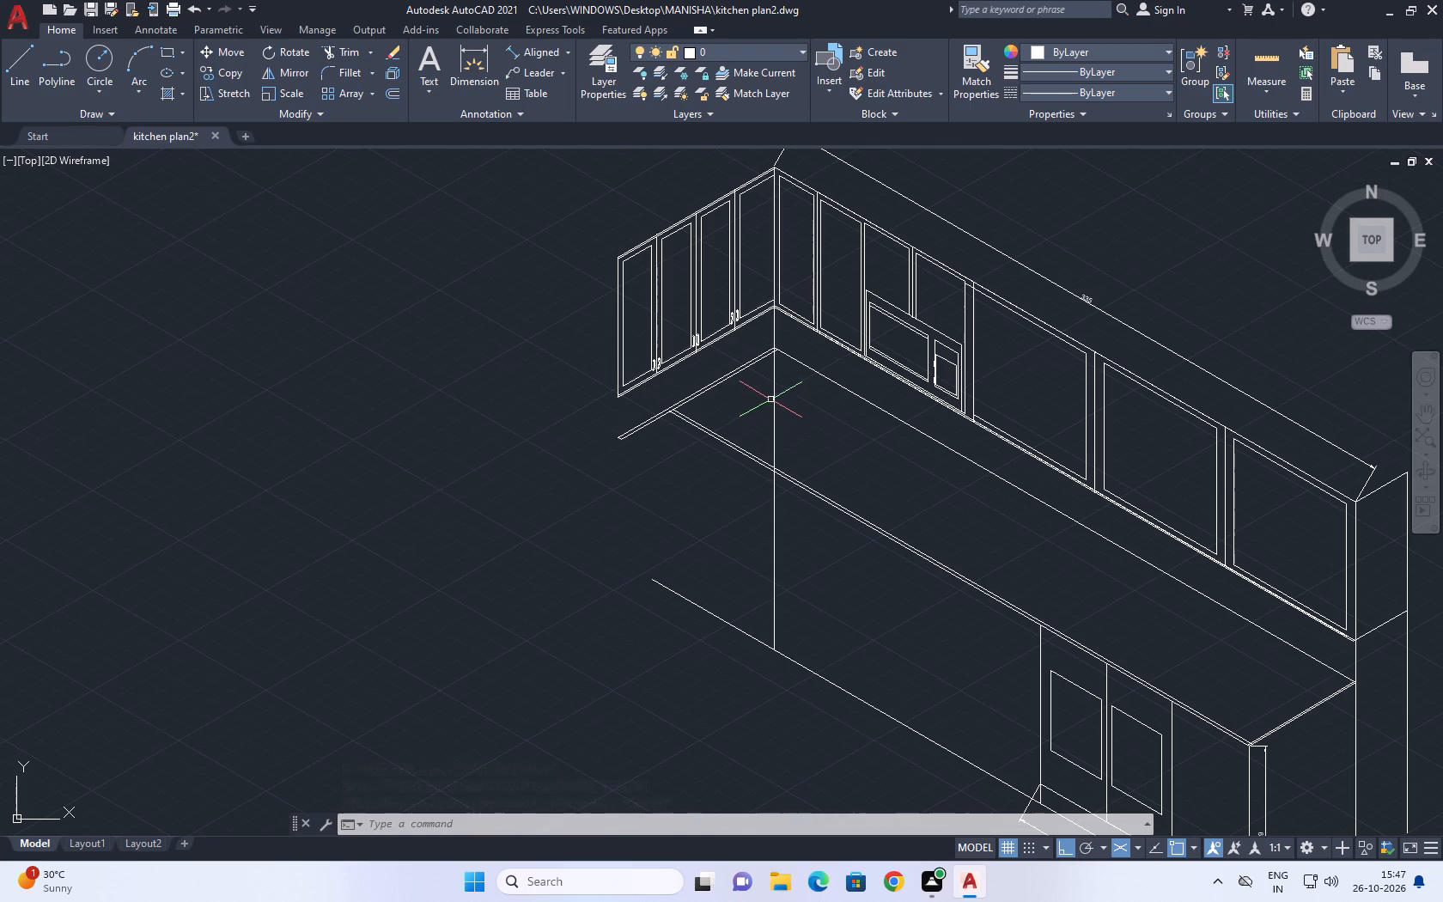
left_click(357, 49)
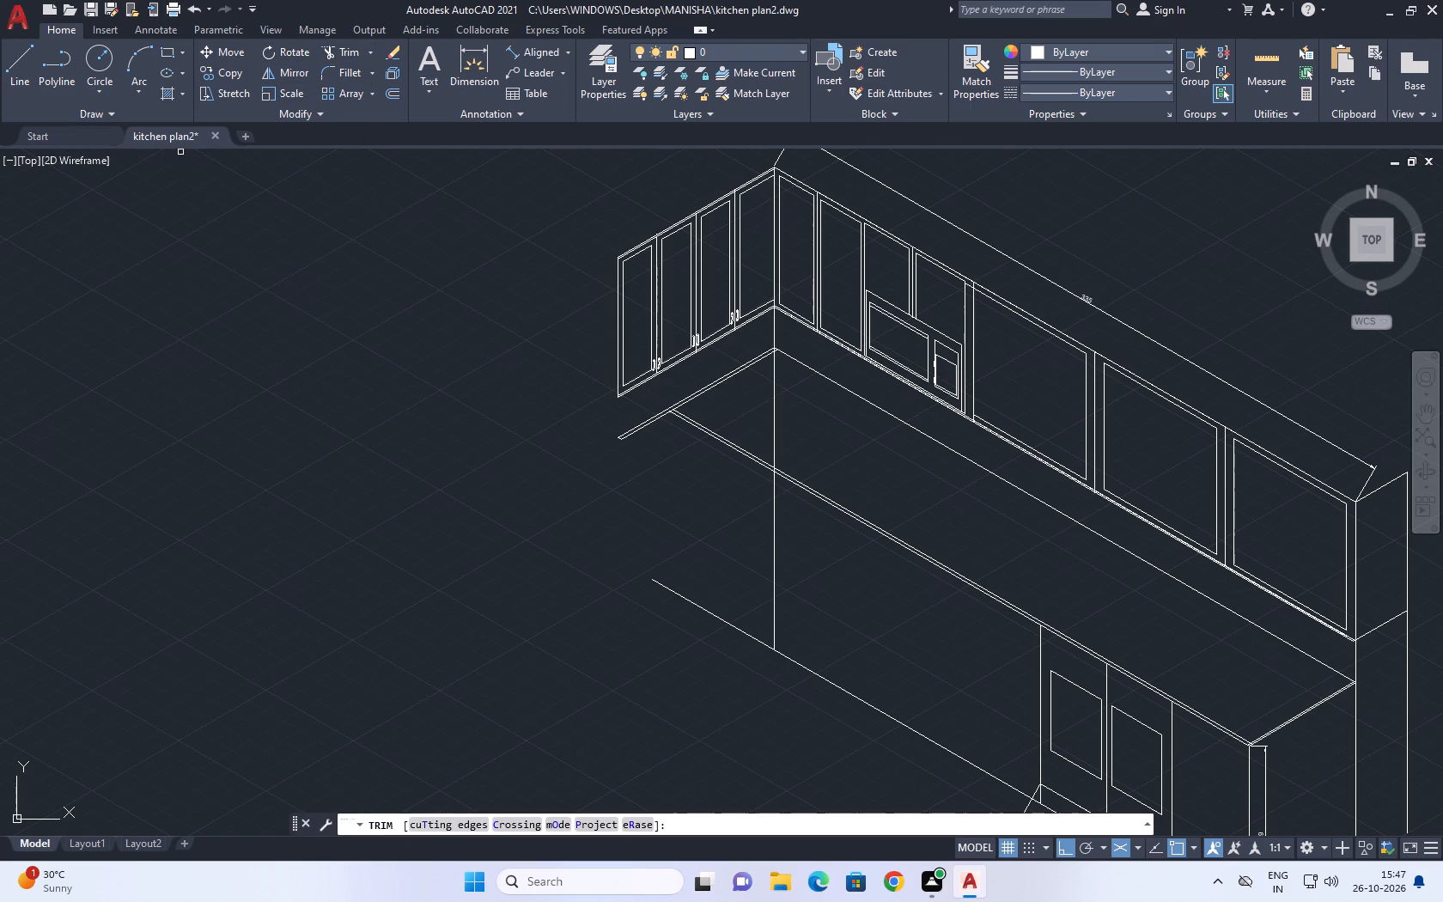
left_click(774, 378)
scroll(762, 338, "up", 3)
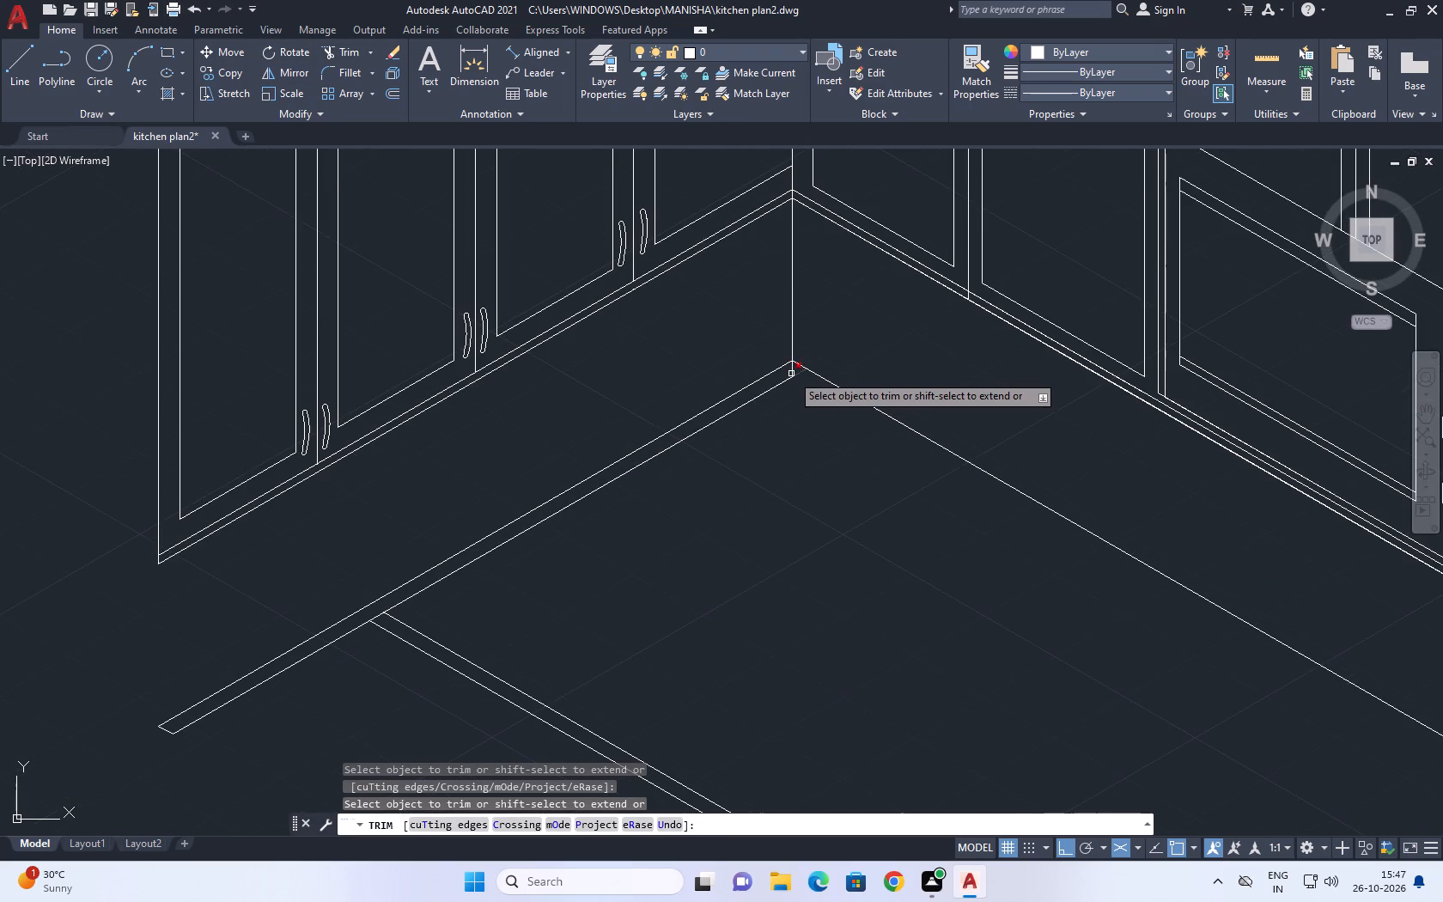
left_click(791, 372)
scroll(776, 350, "down", 2)
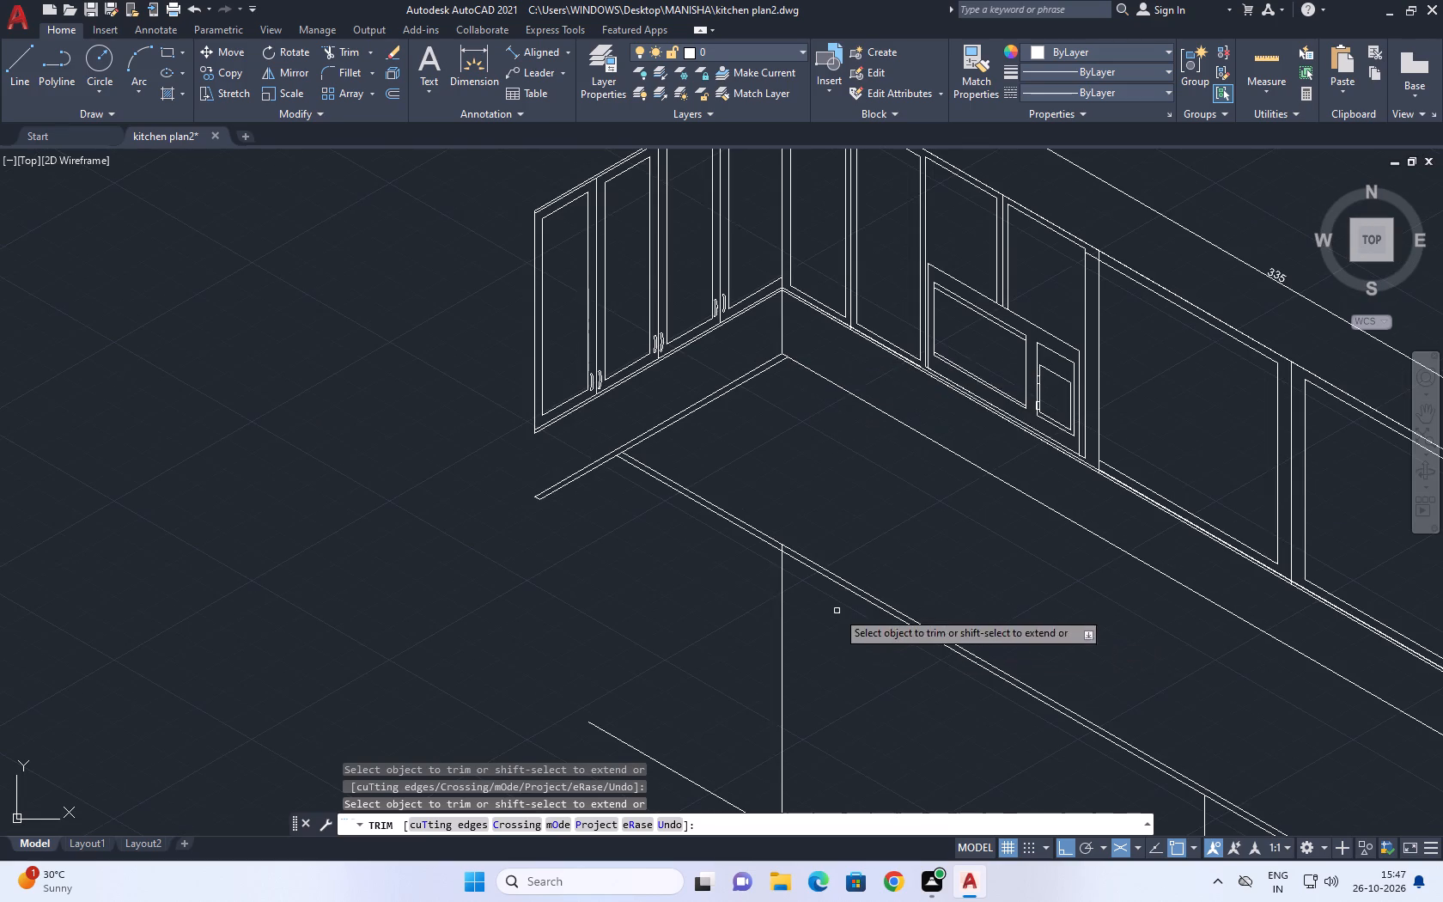
scroll(767, 568, "up", 2)
scroll(812, 508, "up", 3)
left_click(783, 538)
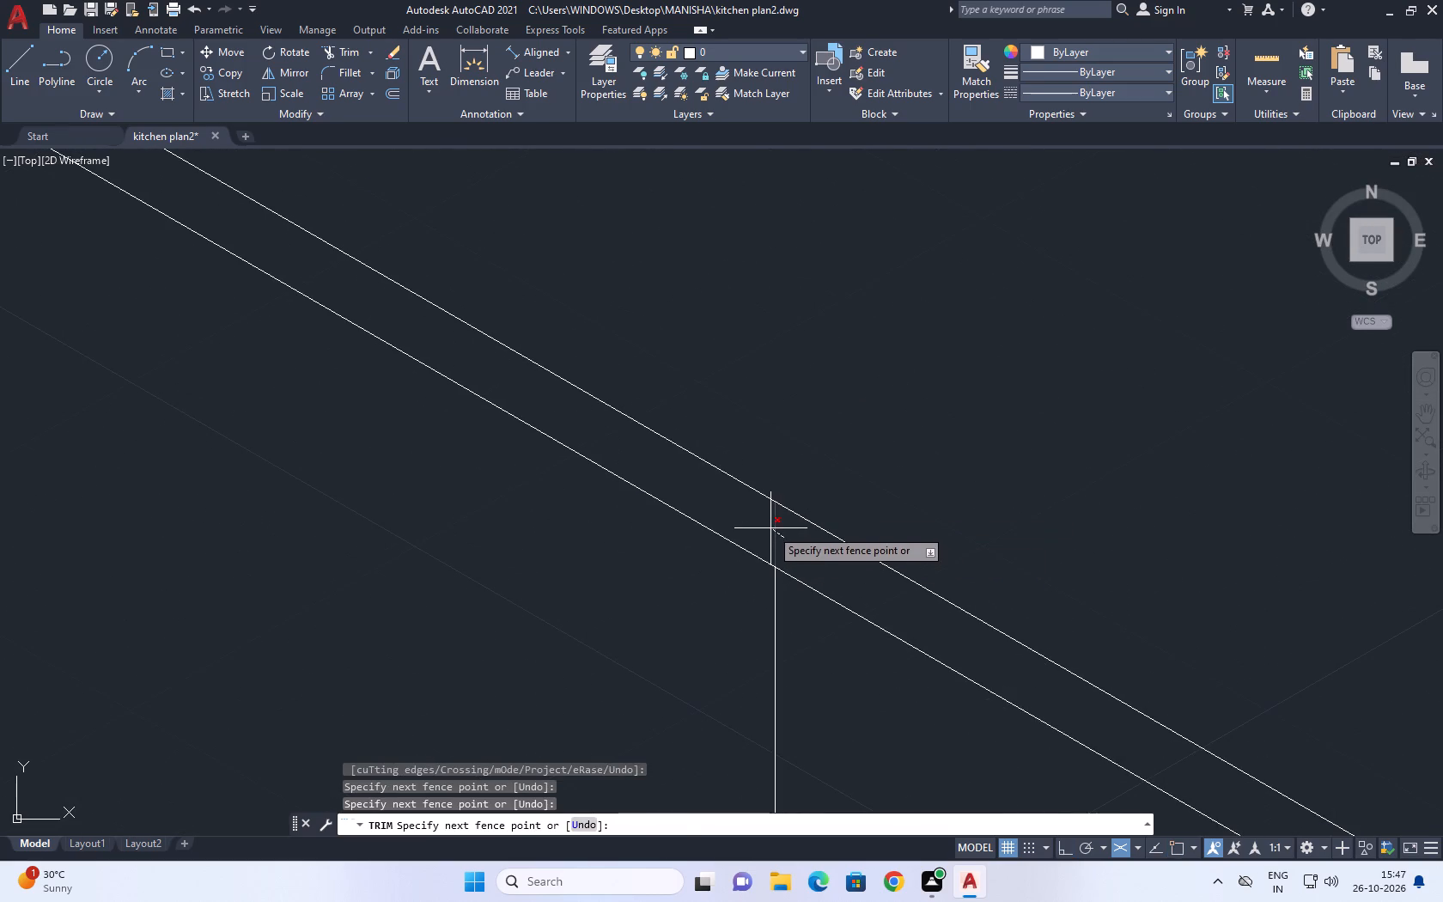
left_click(770, 528)
right_click(803, 393)
left_click(853, 422)
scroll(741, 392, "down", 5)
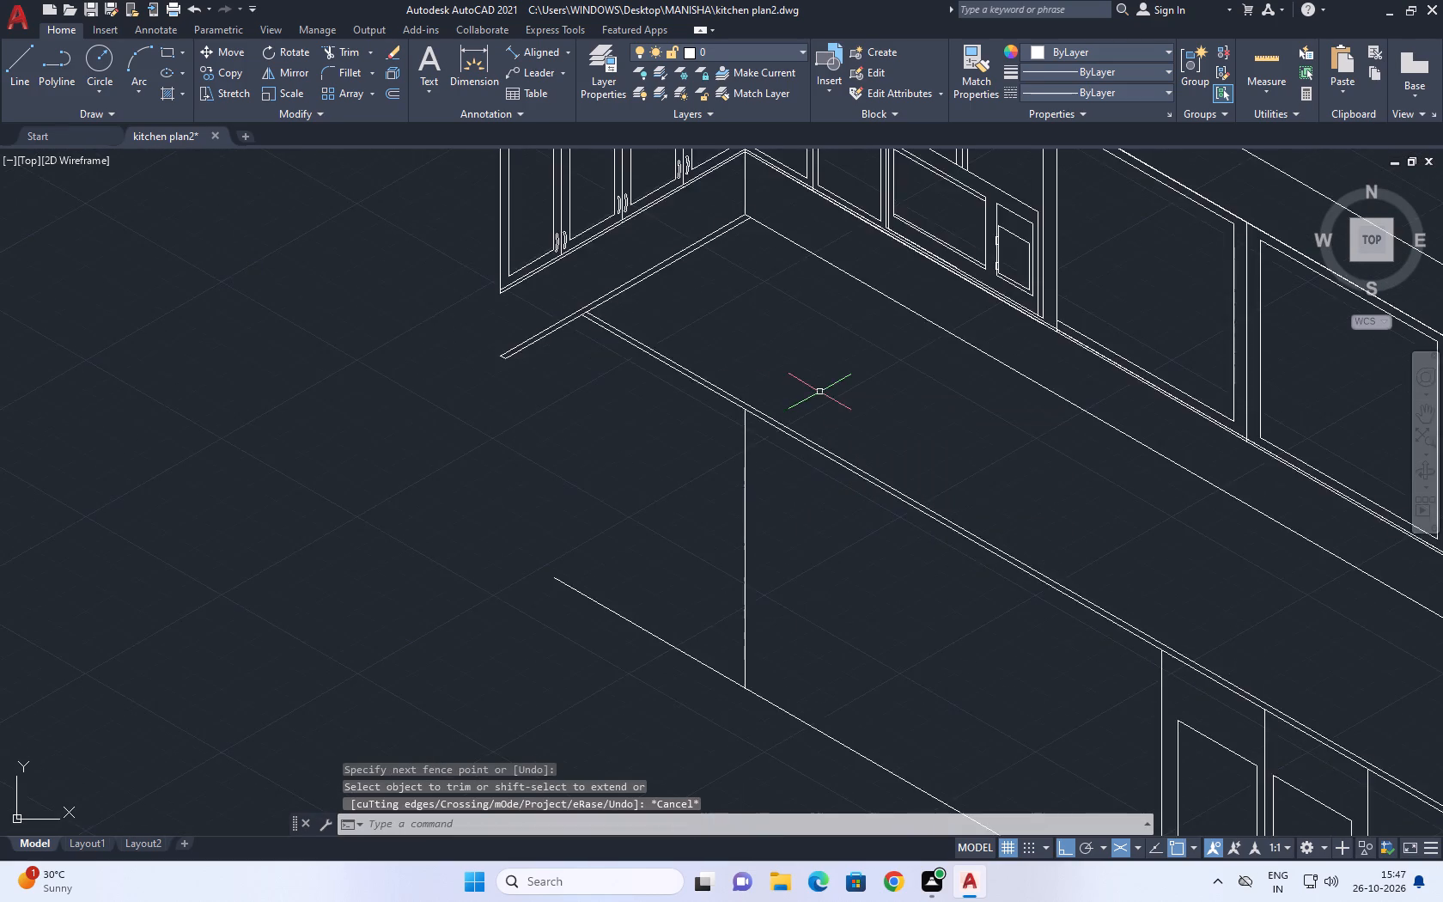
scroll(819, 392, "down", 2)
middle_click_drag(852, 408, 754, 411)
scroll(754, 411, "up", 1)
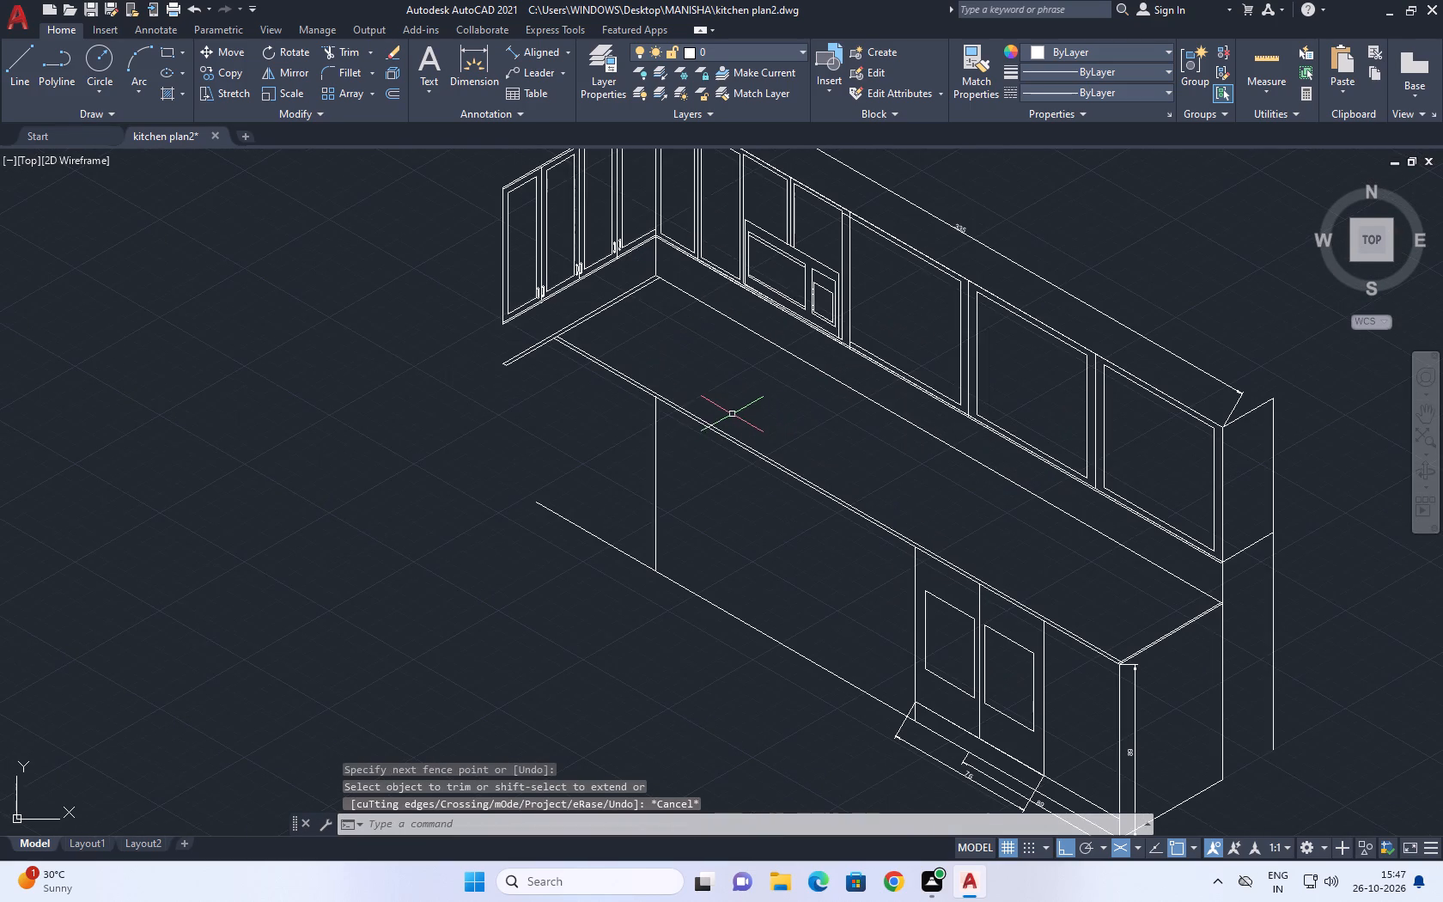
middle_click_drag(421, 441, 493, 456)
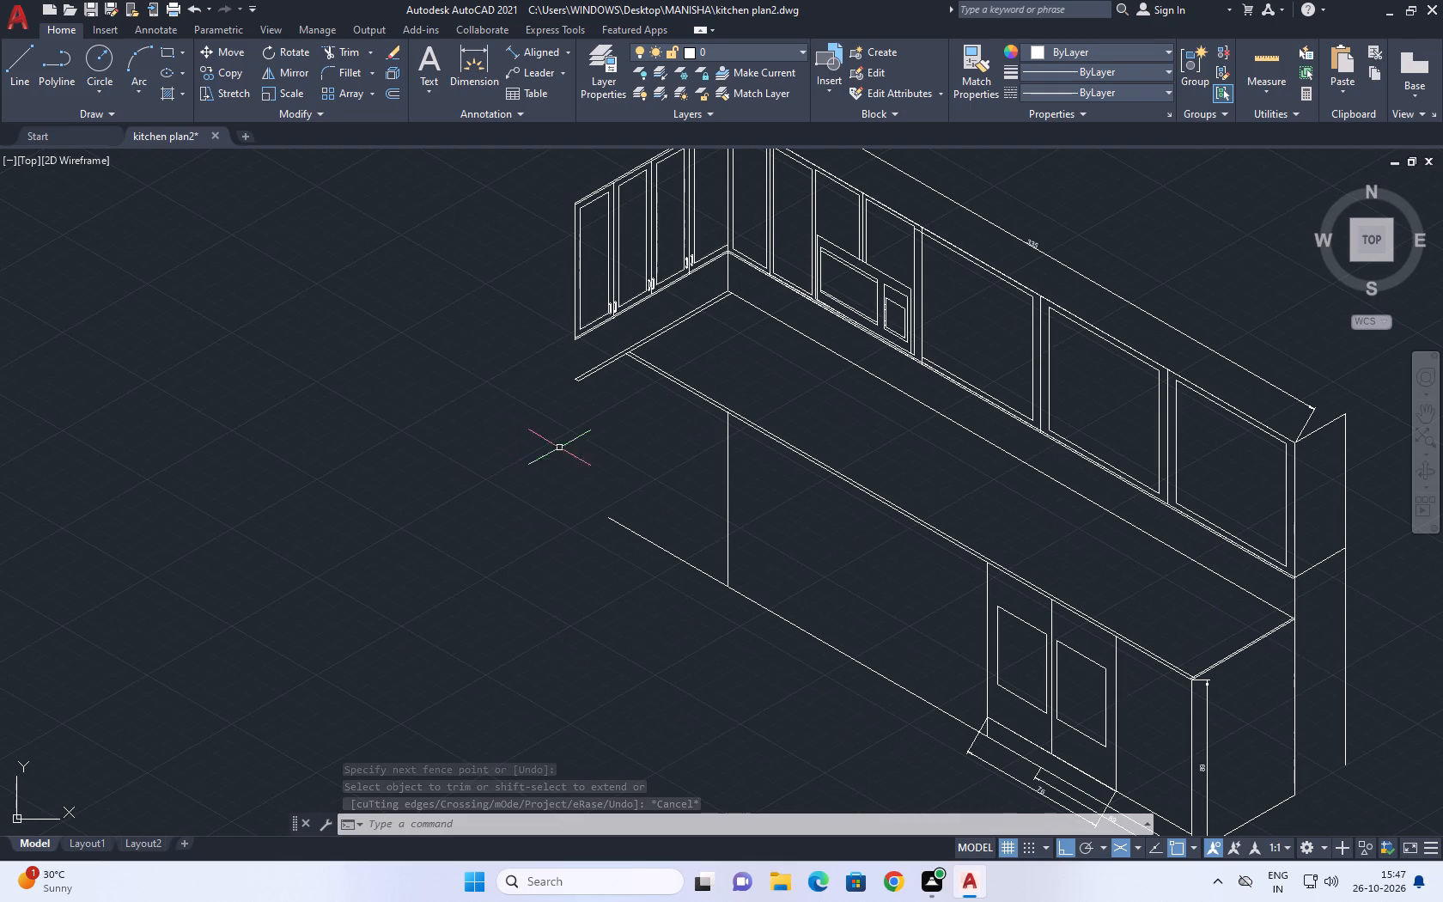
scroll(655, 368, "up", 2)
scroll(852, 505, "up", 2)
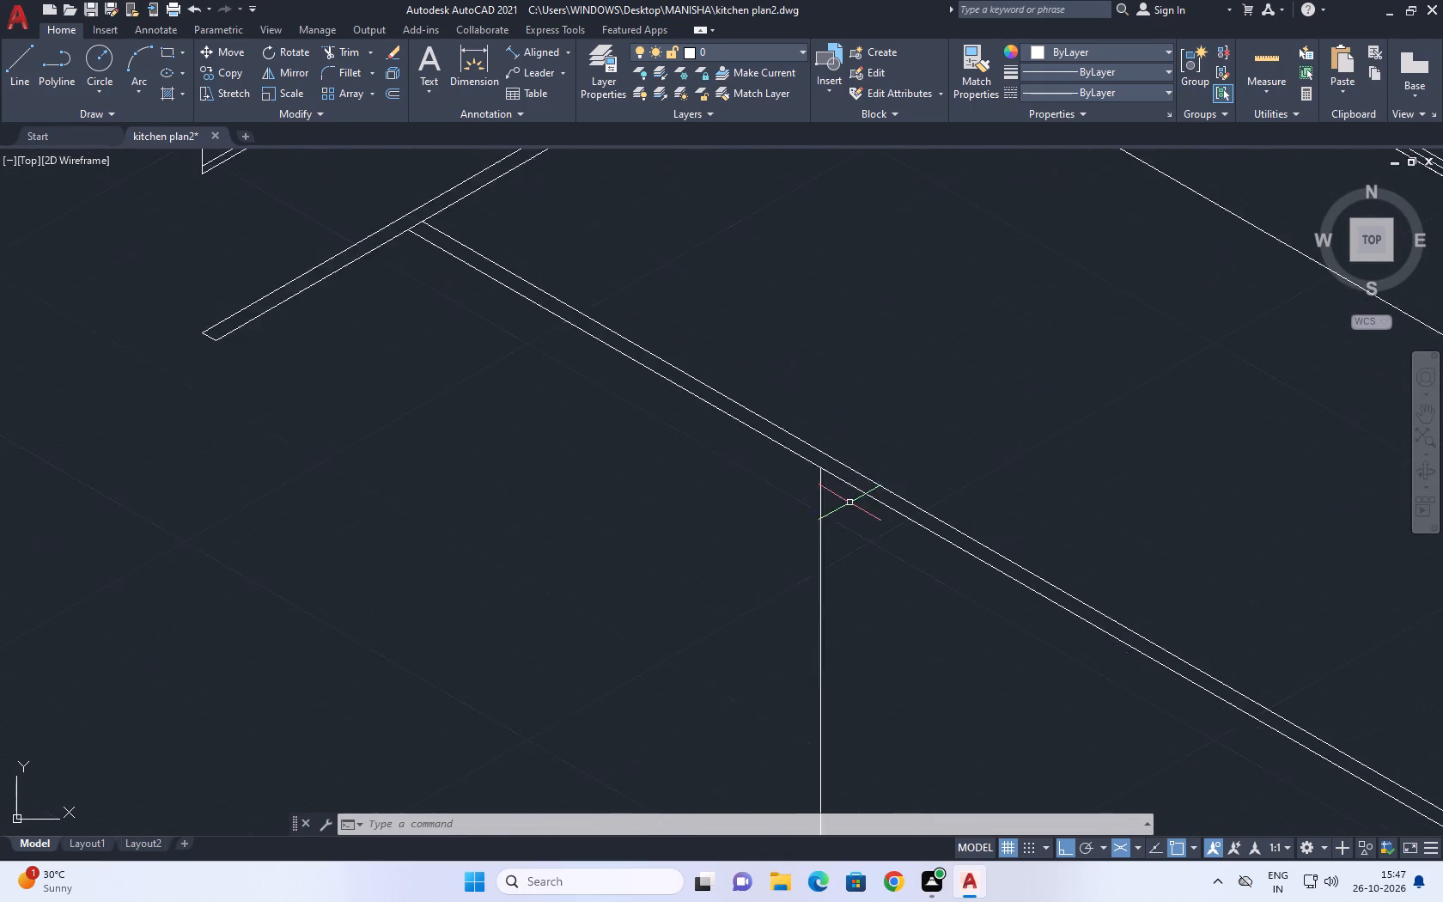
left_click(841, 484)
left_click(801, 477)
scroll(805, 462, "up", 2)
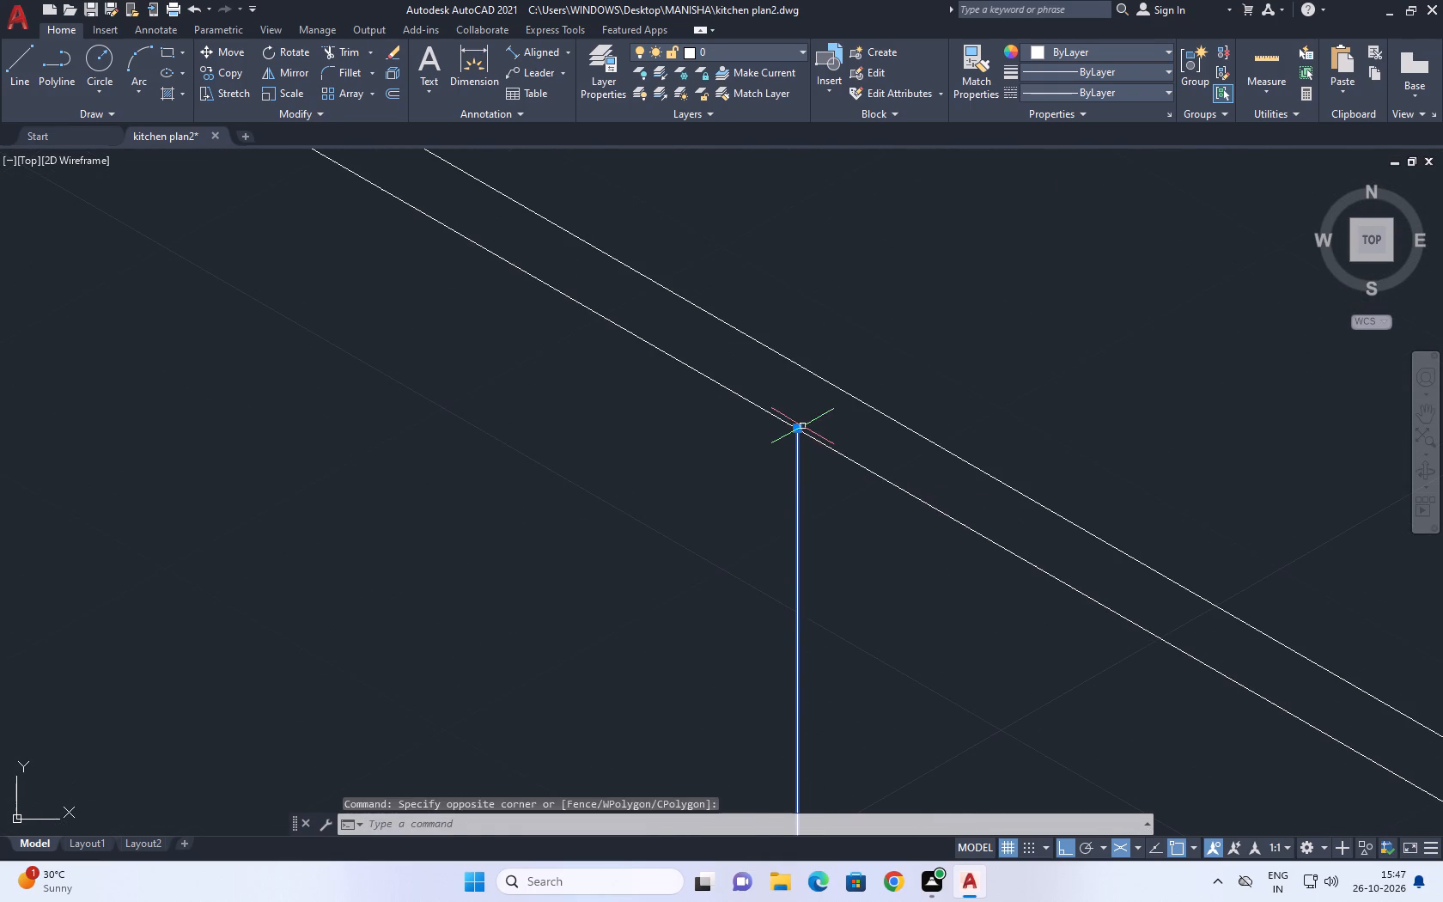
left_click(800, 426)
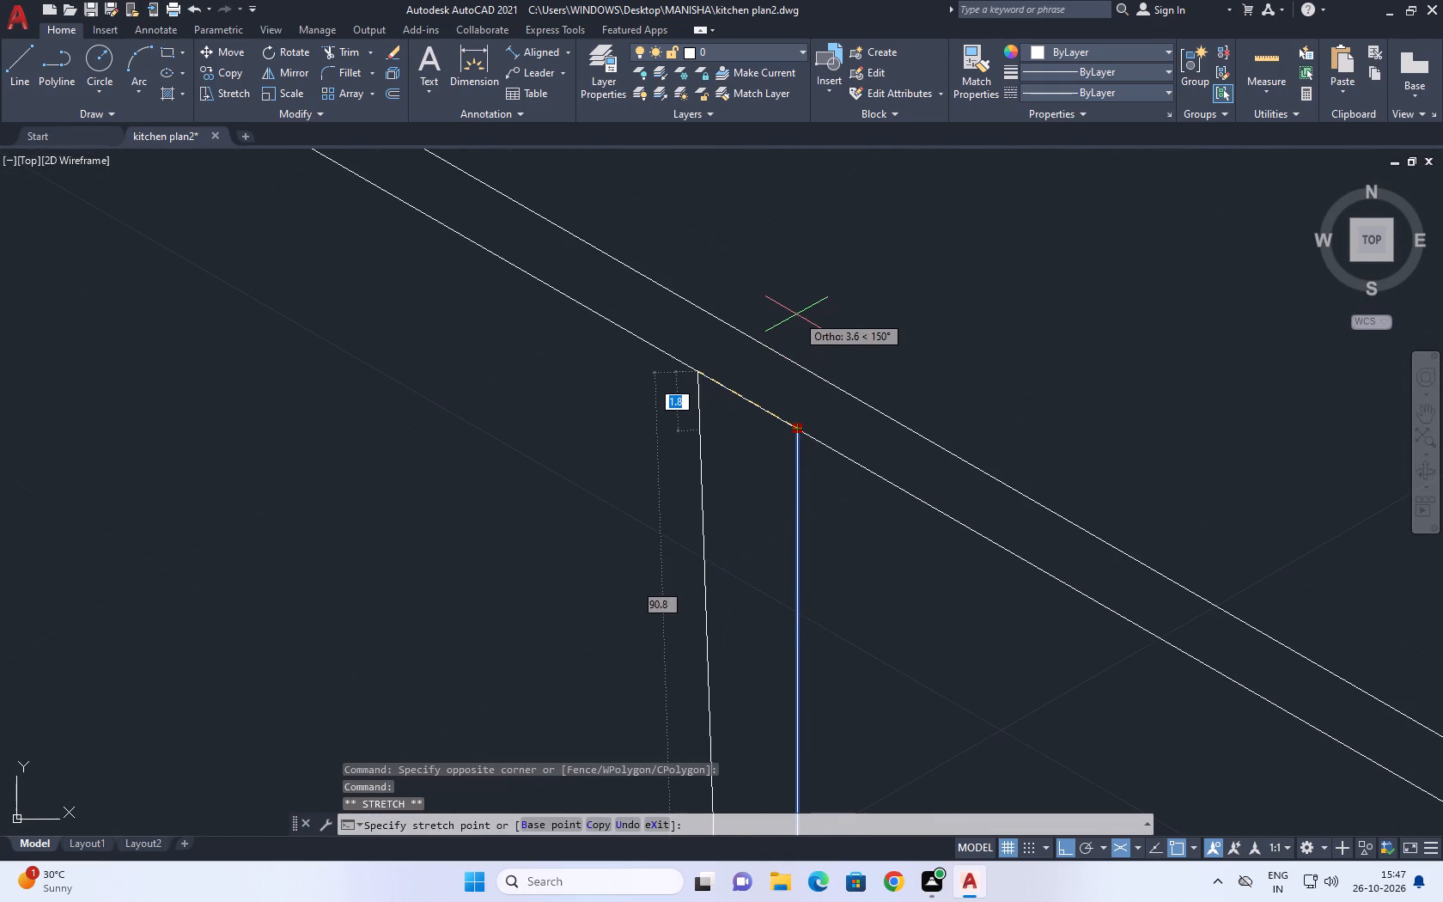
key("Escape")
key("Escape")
Draw a short 30° line from the top of the trimmed vertical across the counter's double front edge.
type("l")
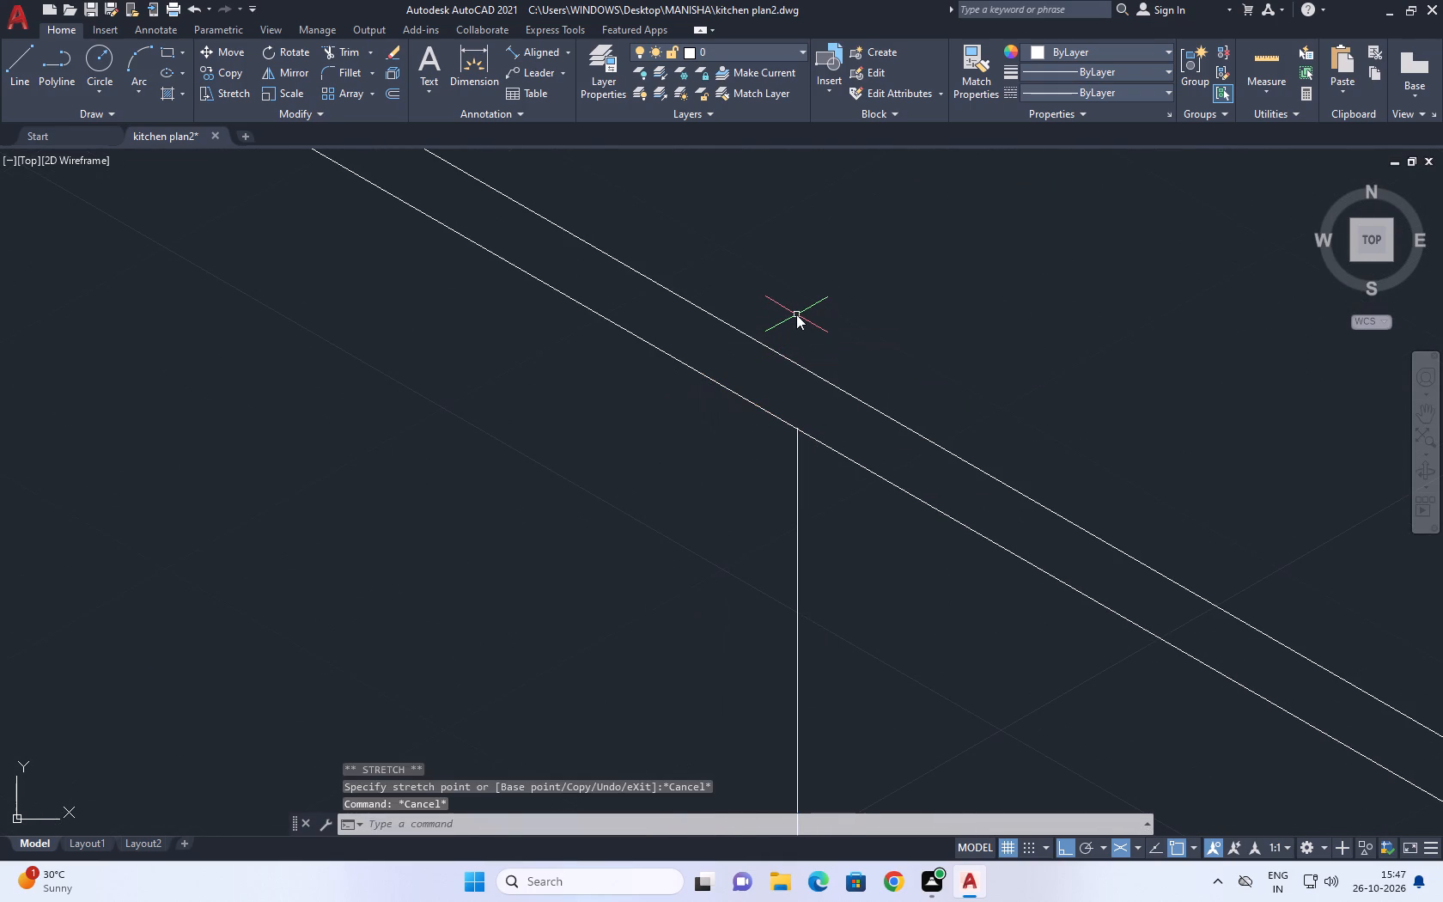
key("space")
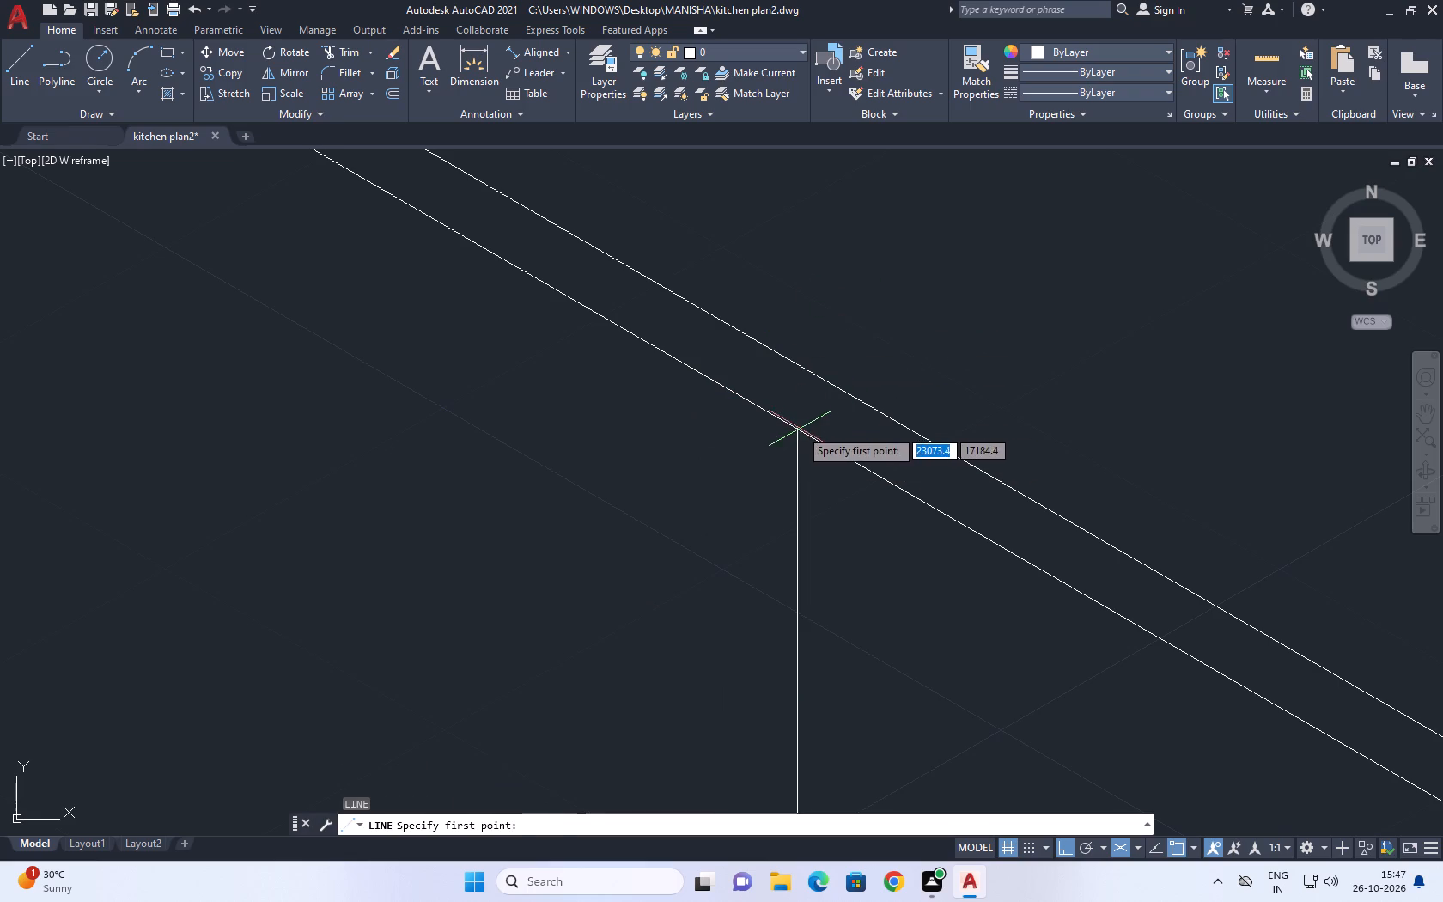
left_click(795, 429)
left_click(939, 332)
right_click(939, 332)
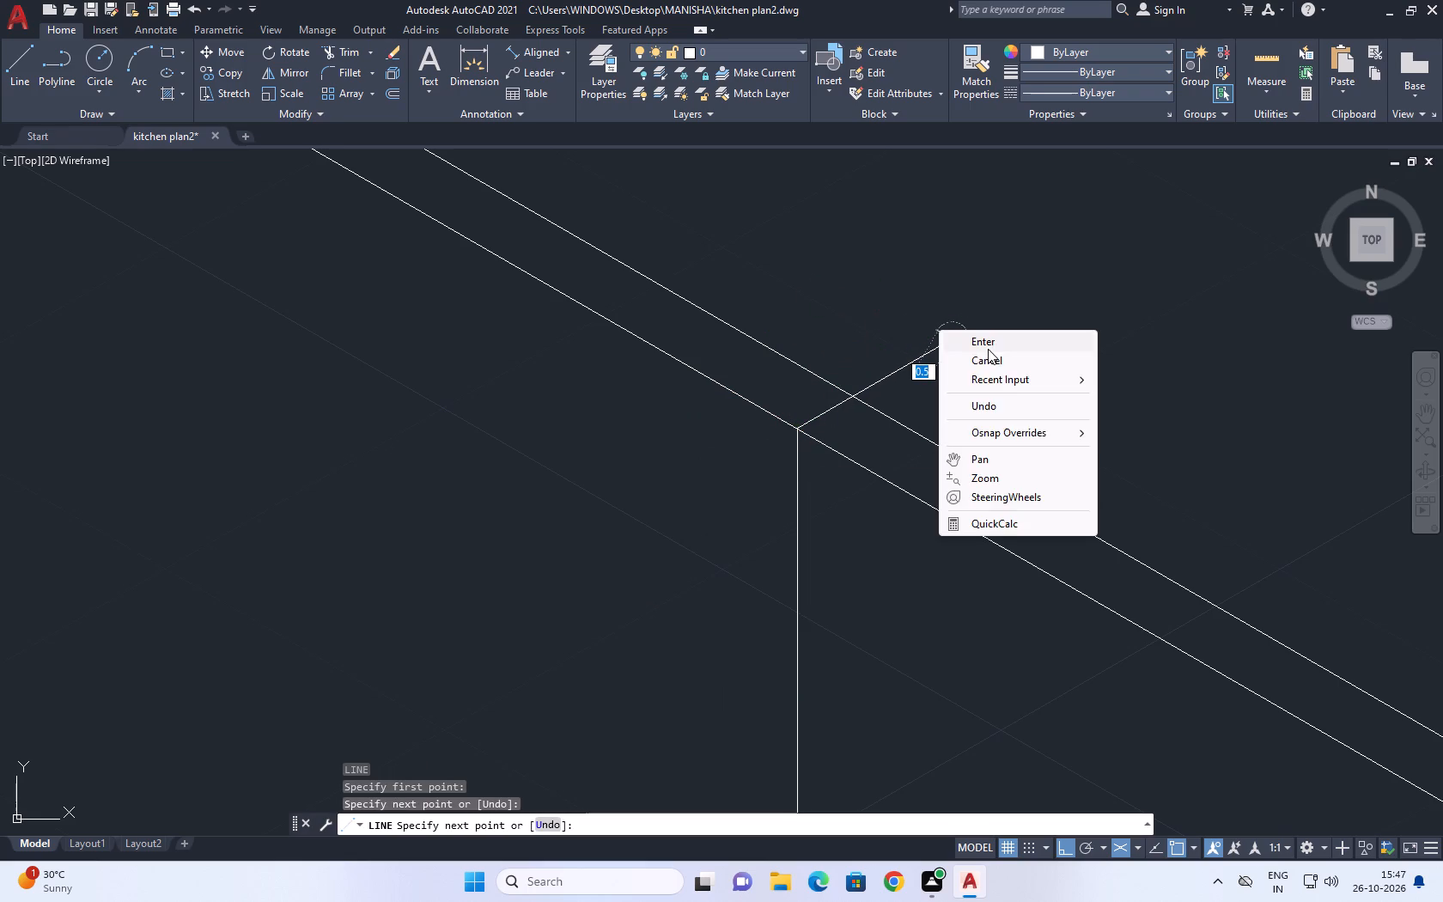
left_click(989, 349)
Shorten the new crossing line to end on the inner of the two counter front-edge lines.
scroll(955, 357, "down", 2)
scroll(956, 357, "up", 2)
left_click(954, 356)
left_click(878, 304)
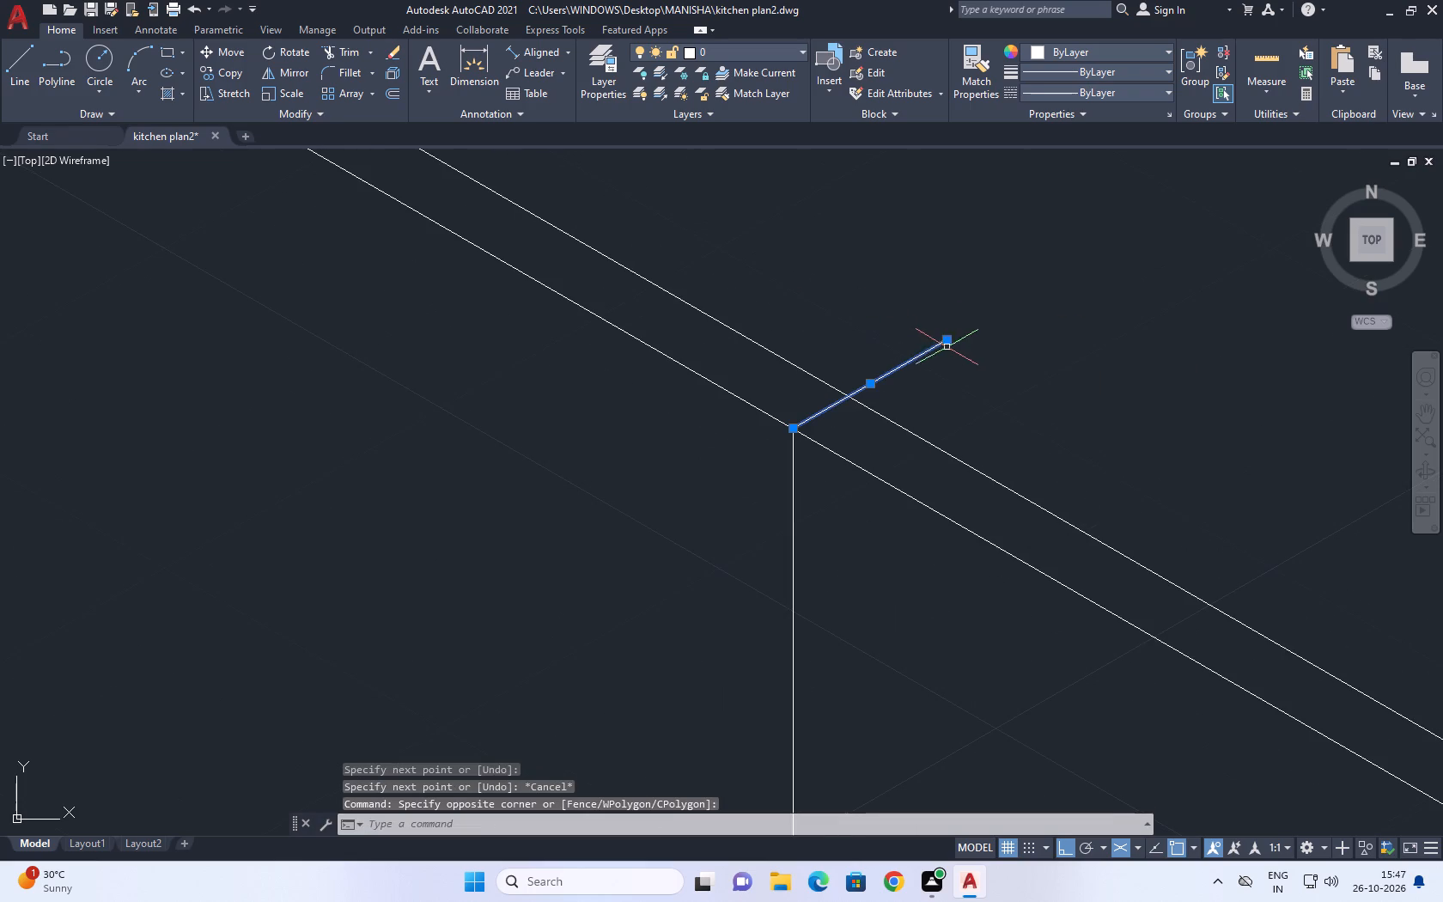
left_click(949, 338)
left_click(849, 399)
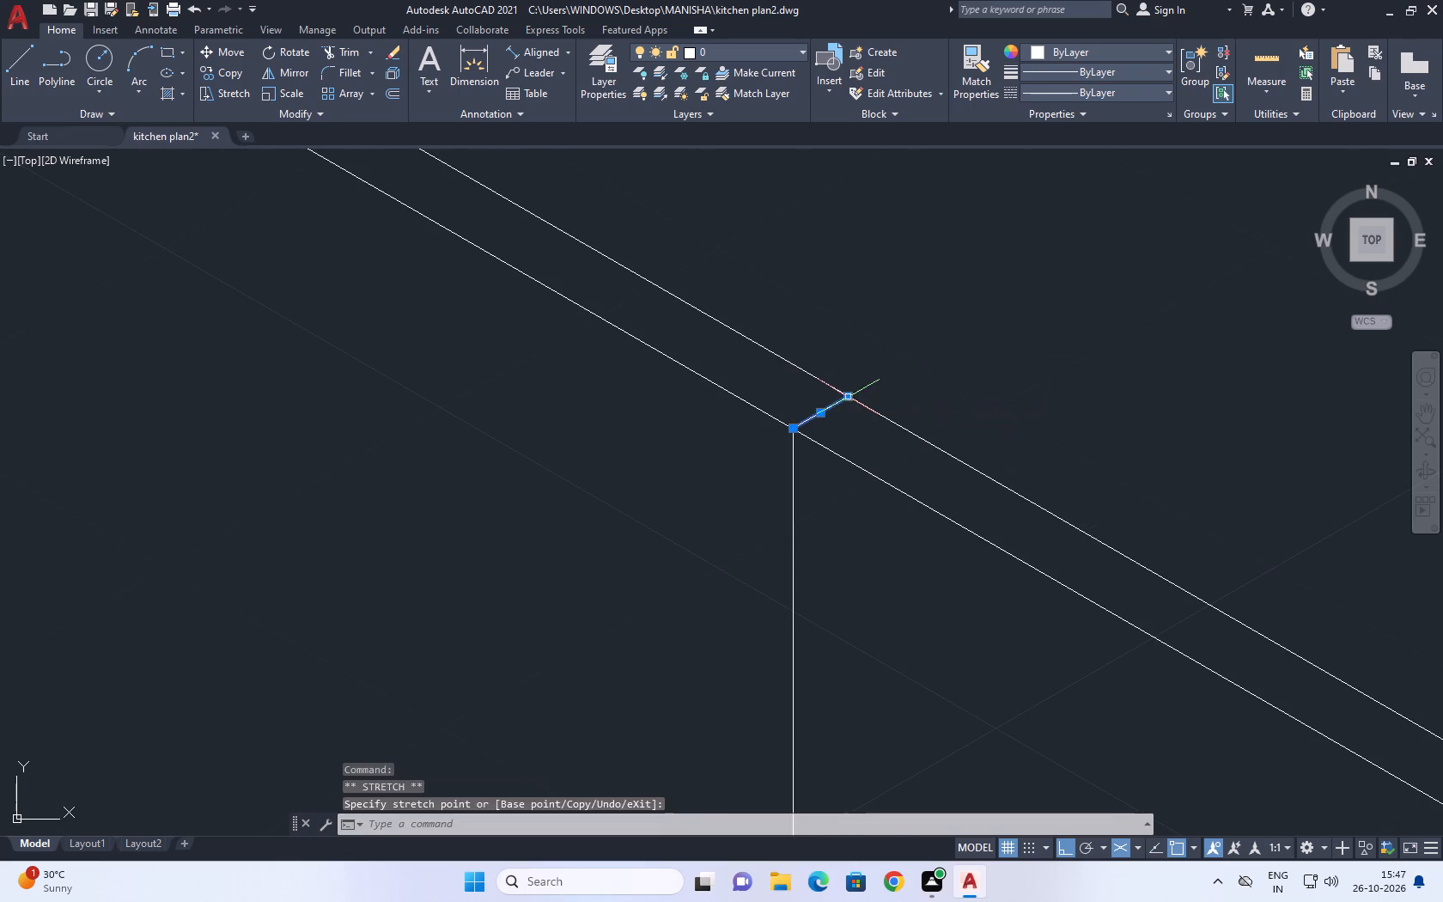
scroll(868, 369, "down", 4)
middle_click_drag(887, 392, 748, 445)
right_click(819, 371)
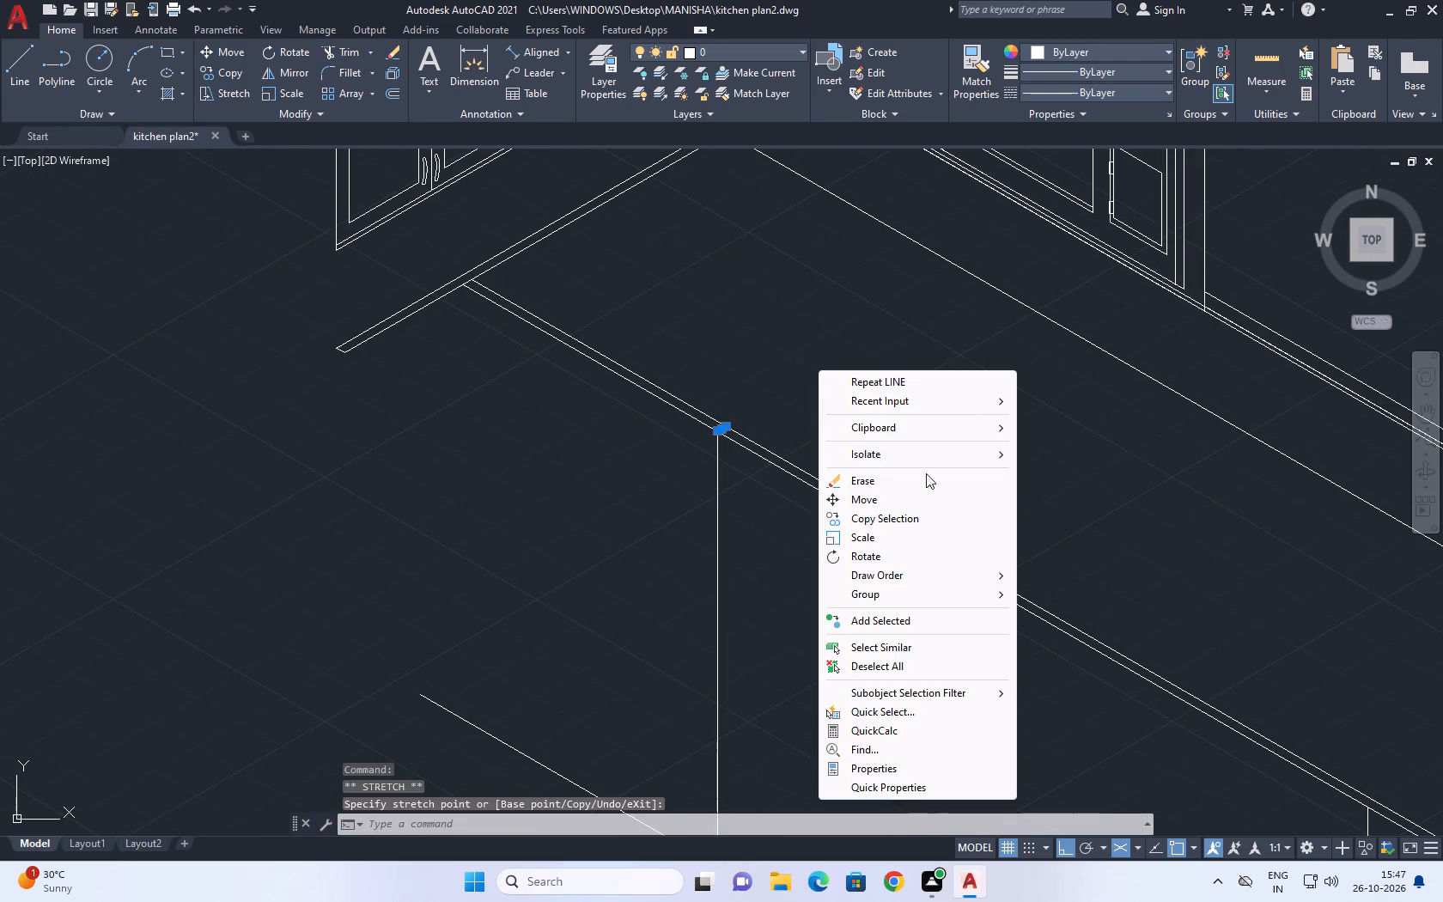
left_click(916, 671)
Trim both counter front-edge lines between the short crossing line and the adjoining counter leg's edge.
middle_click_drag(575, 369, 578, 407)
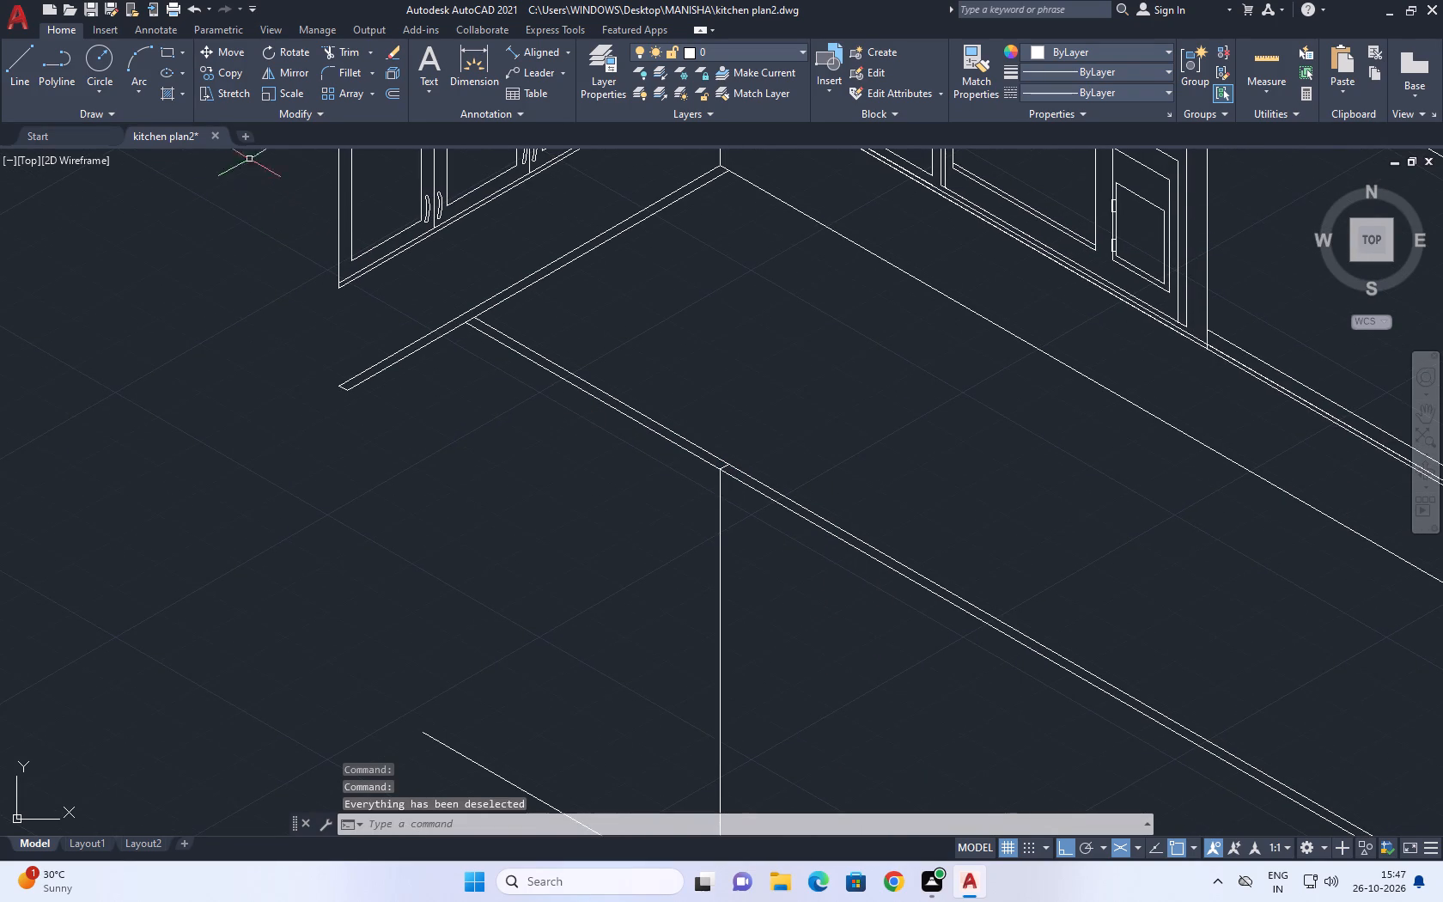
left_click(350, 47)
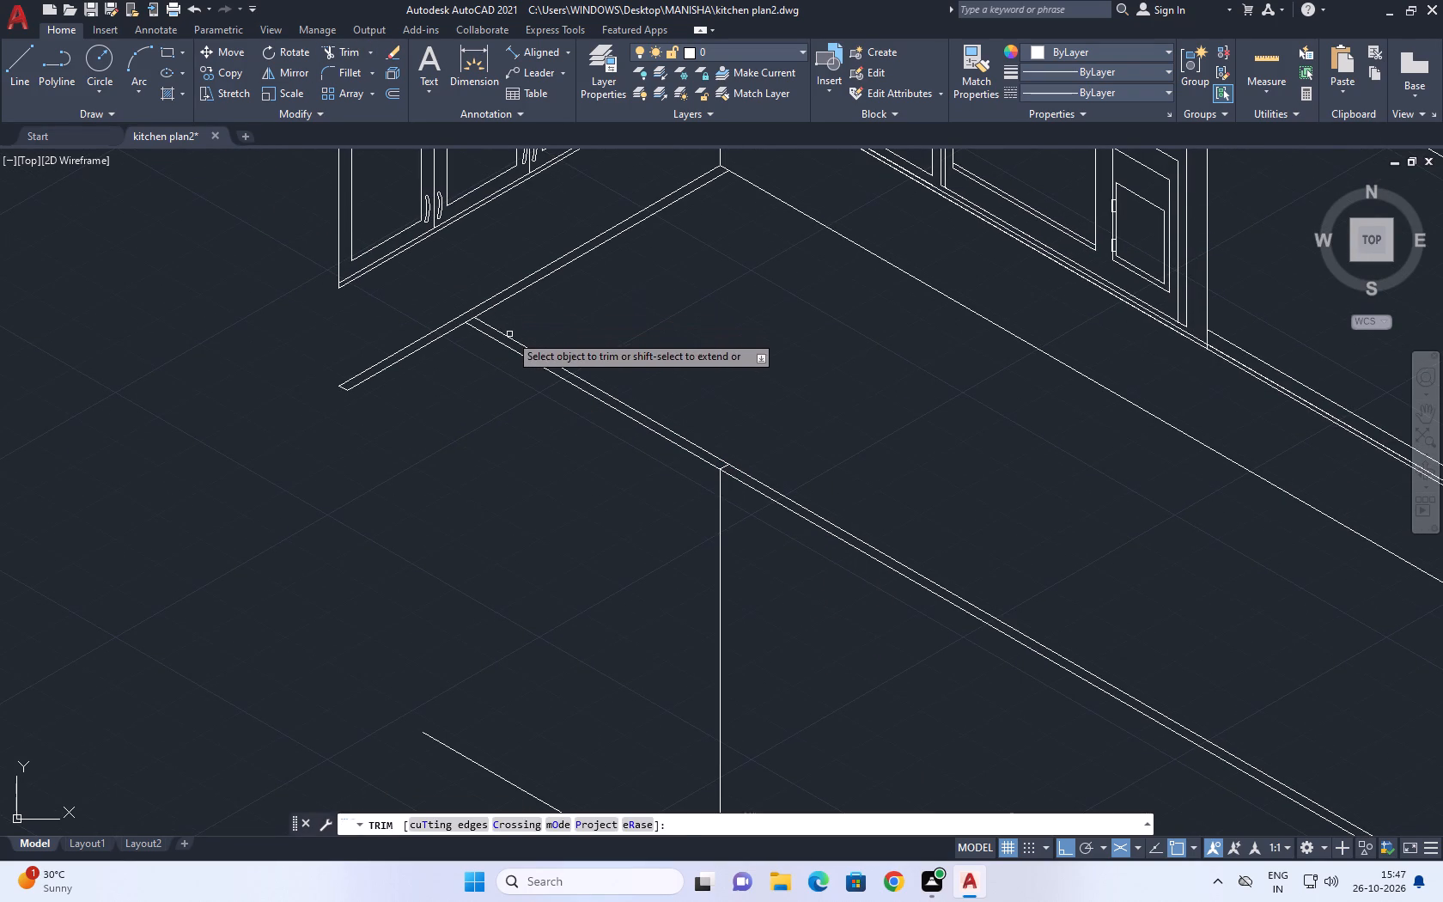
left_click(509, 334)
left_click(509, 346)
right_click(589, 332)
left_click(635, 367)
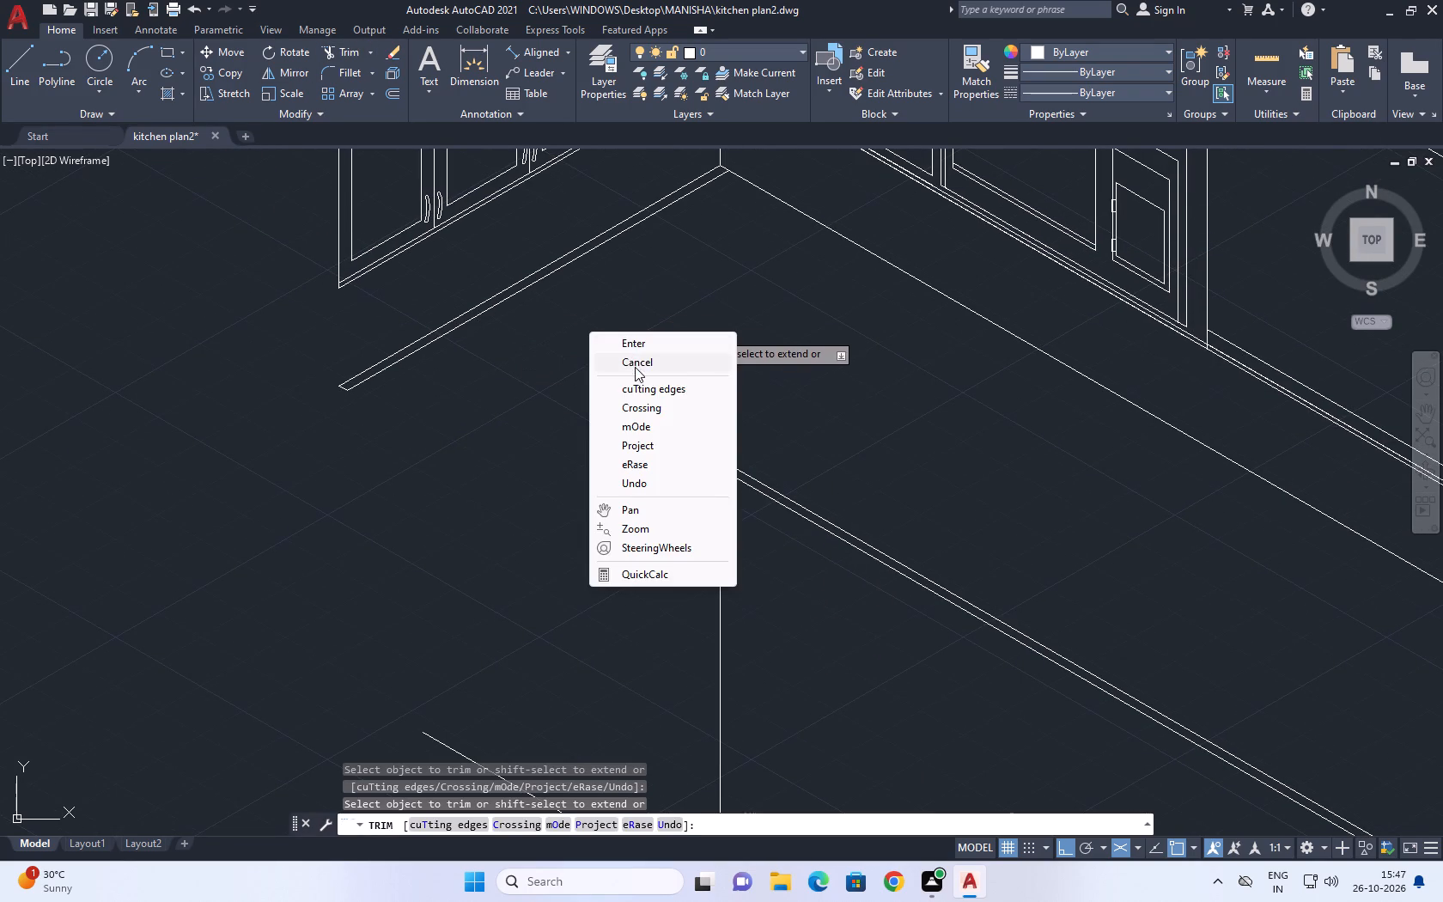
Draw a 30° line from the cut end of the counter's front edge to the counter's back line at the wall.
scroll(642, 347, "down", 3)
middle_click_drag(745, 333, 718, 346)
scroll(608, 337, "up", 1)
middle_click(636, 342)
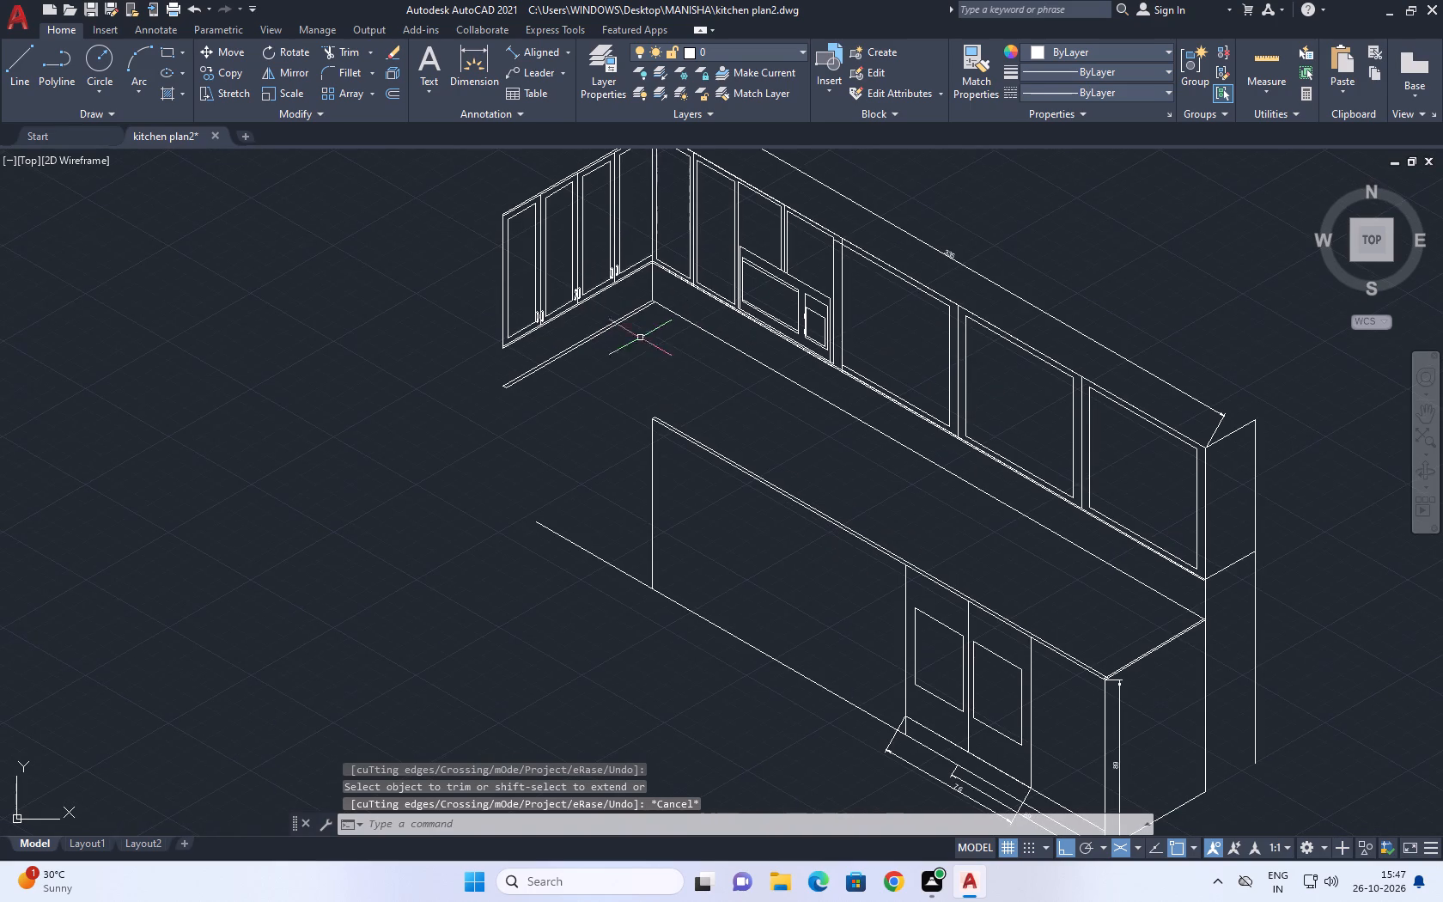
left_click(9, 57)
scroll(629, 403, "up", 2)
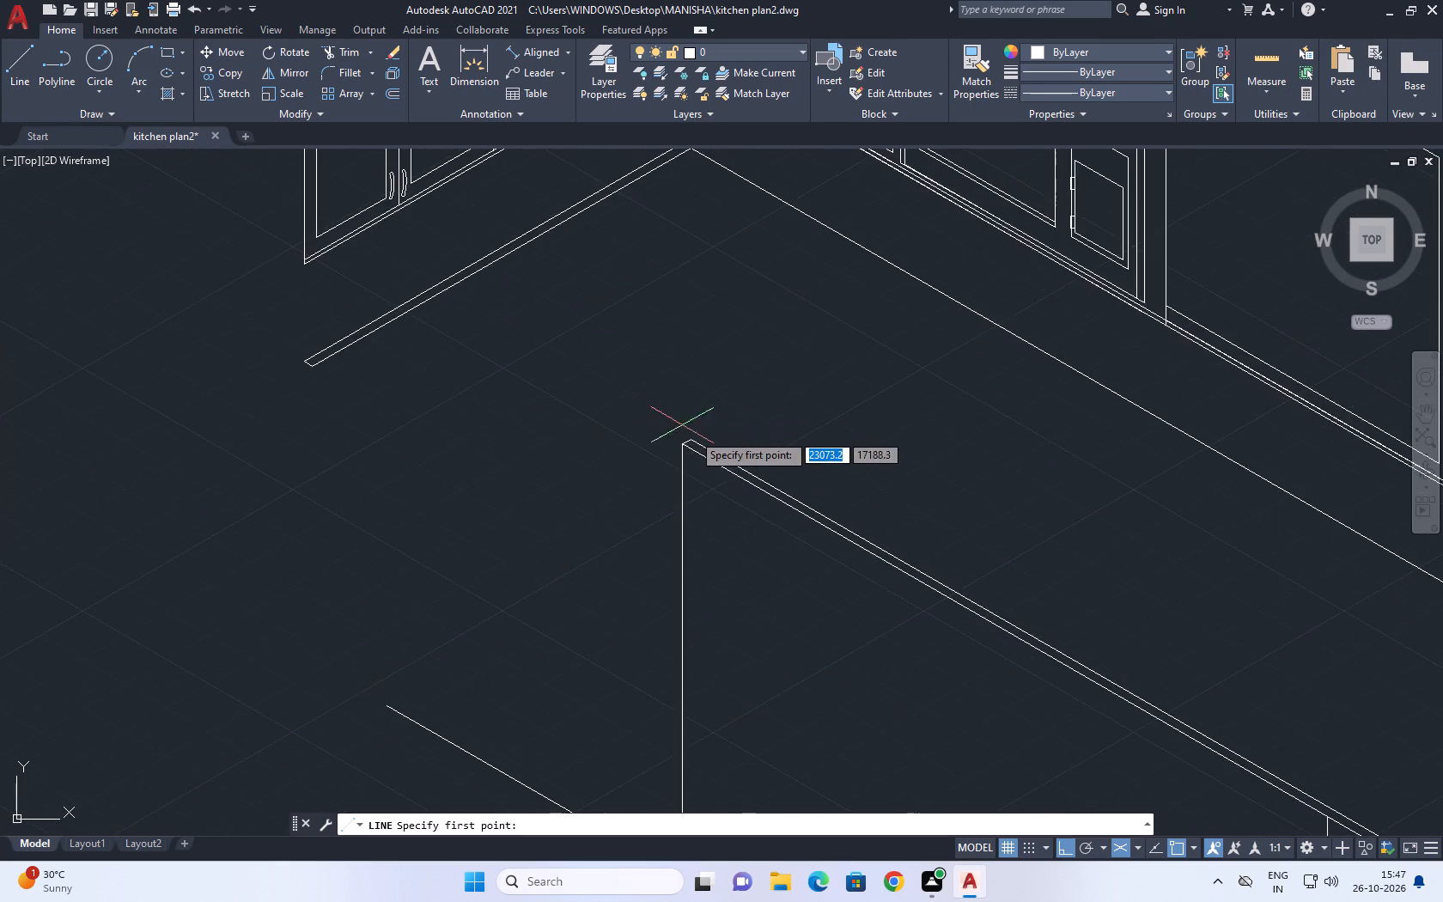
scroll(700, 439, "up", 1)
left_click(680, 445)
middle_click_drag(836, 267, 691, 454)
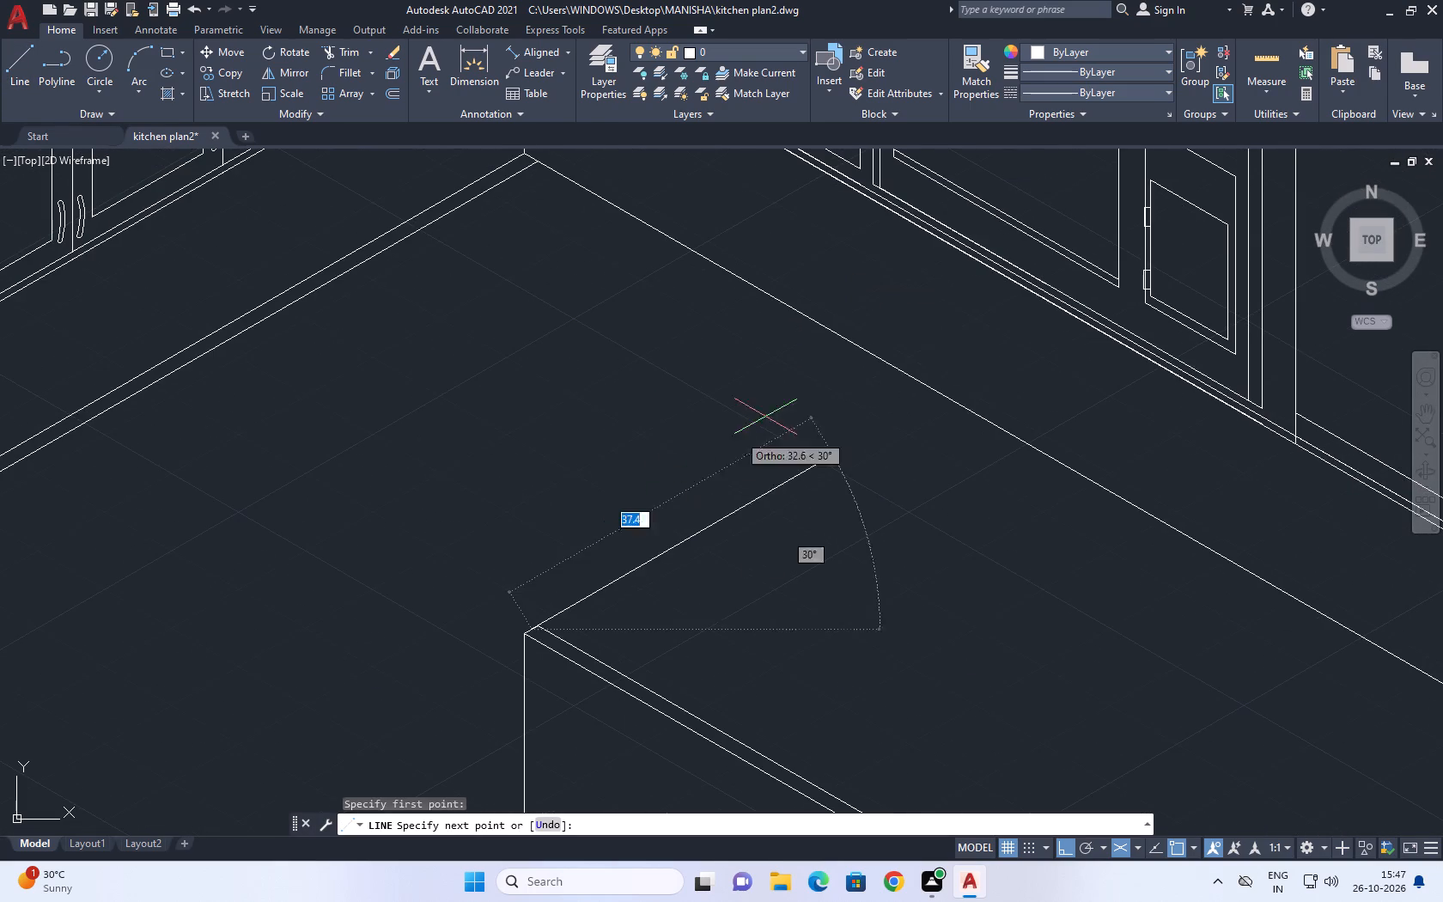
left_click(939, 395)
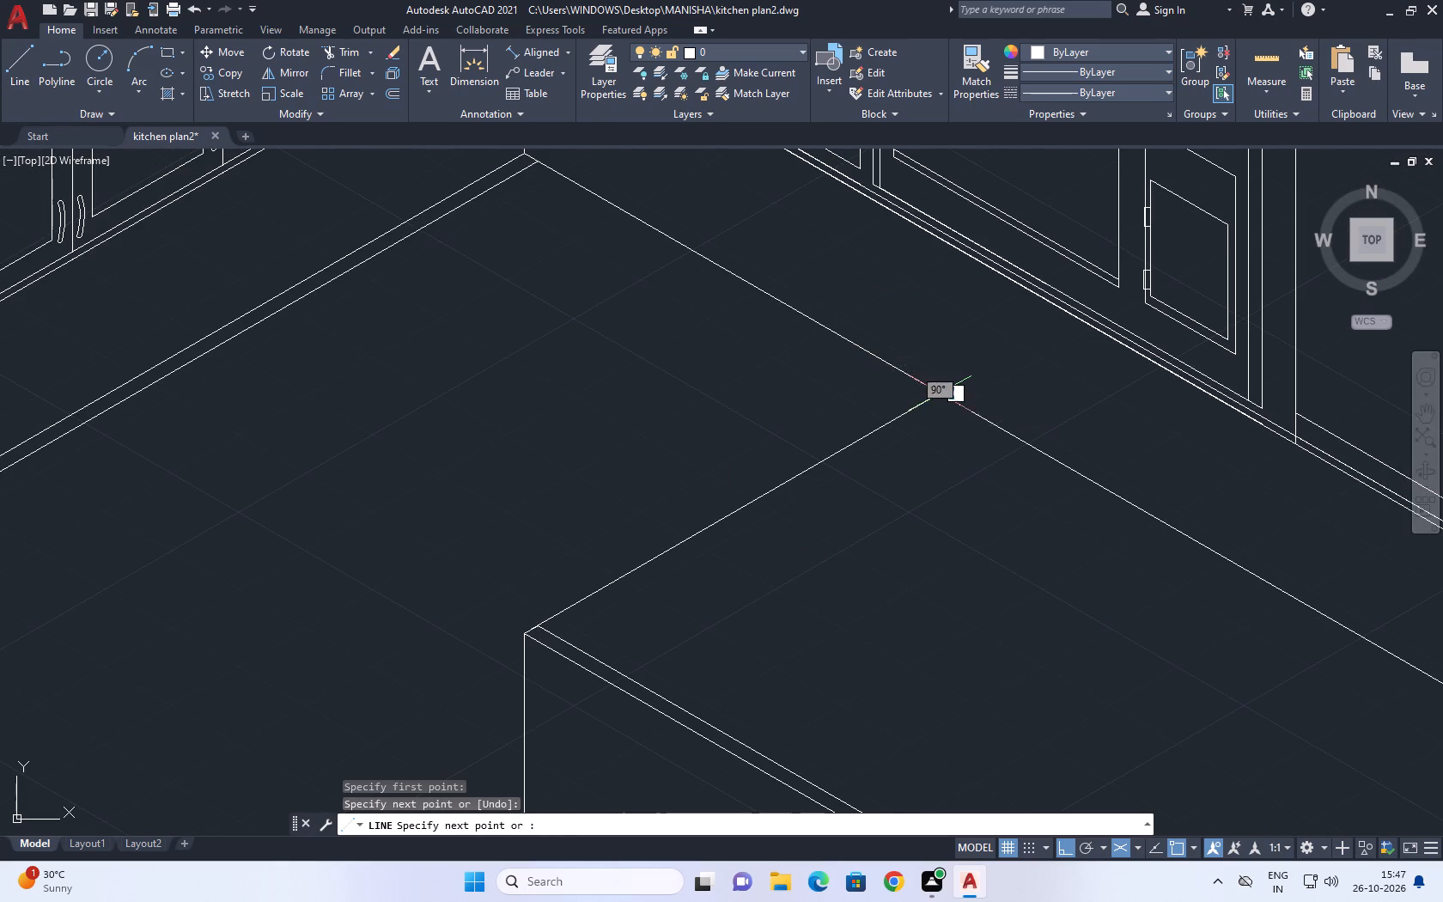
Shorten the floor line's overhanging end to the foot of the vertical at the counter's corner end.
right_click(952, 362)
left_click(1018, 404)
left_click(1018, 397)
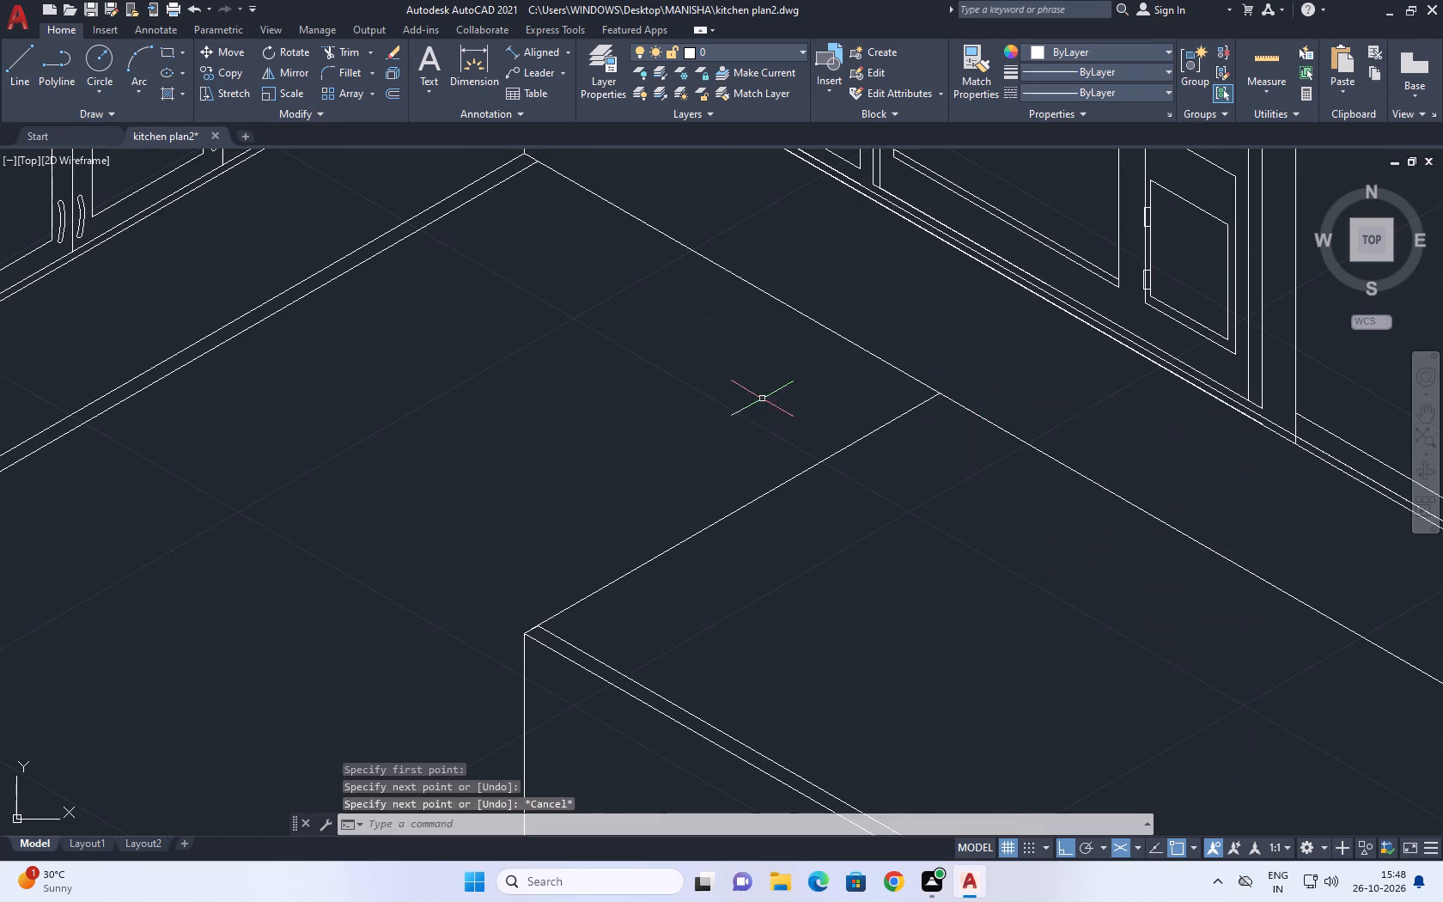
scroll(573, 407, "down", 4)
middle_click_drag(740, 471, 733, 400)
scroll(526, 475, "up", 2)
left_click(542, 449)
left_click(500, 401)
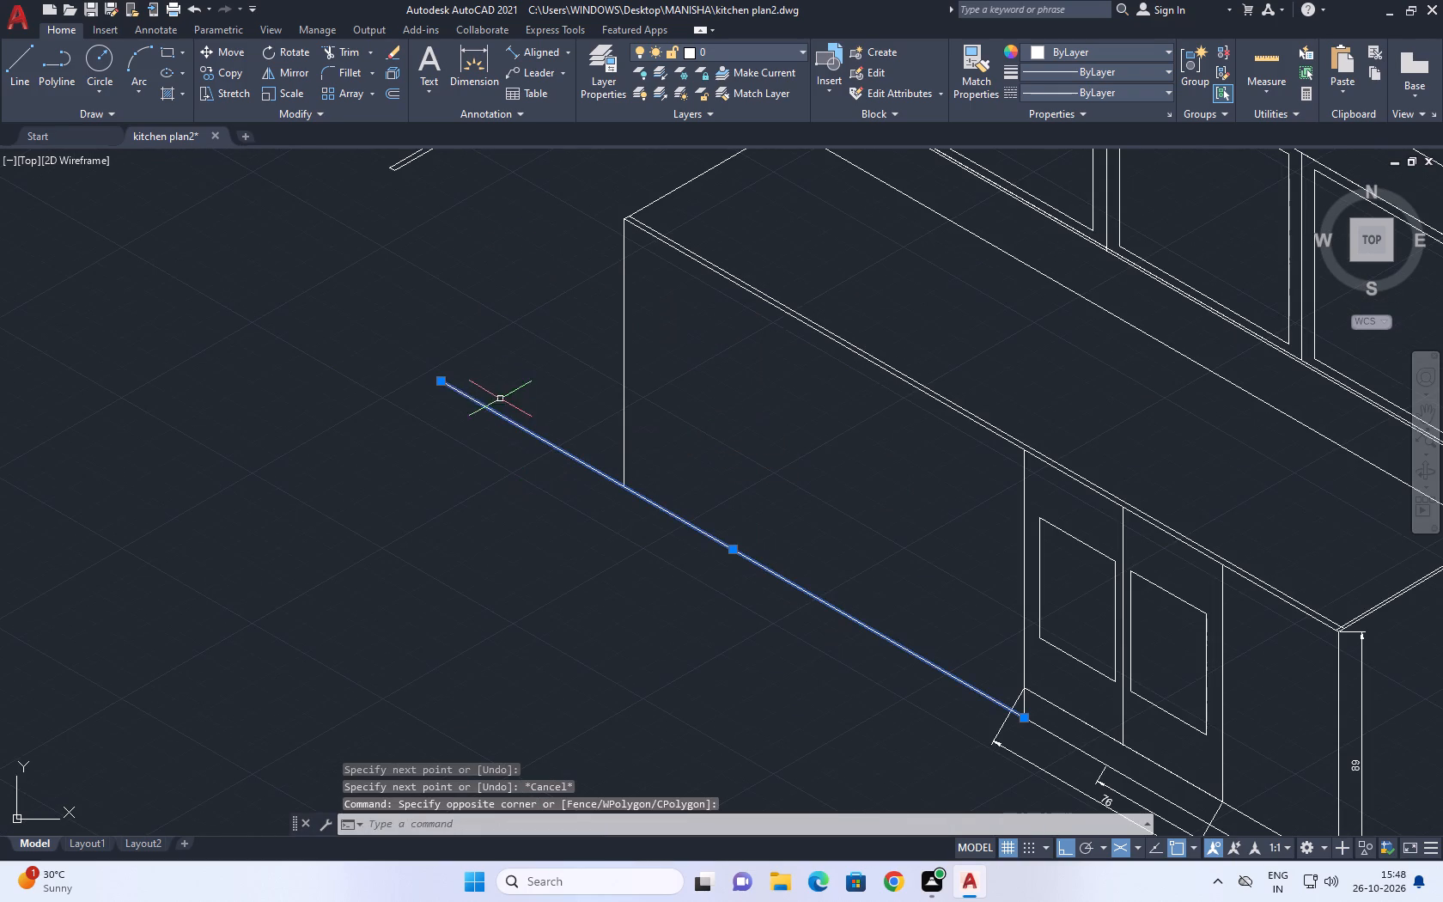
left_click(439, 381)
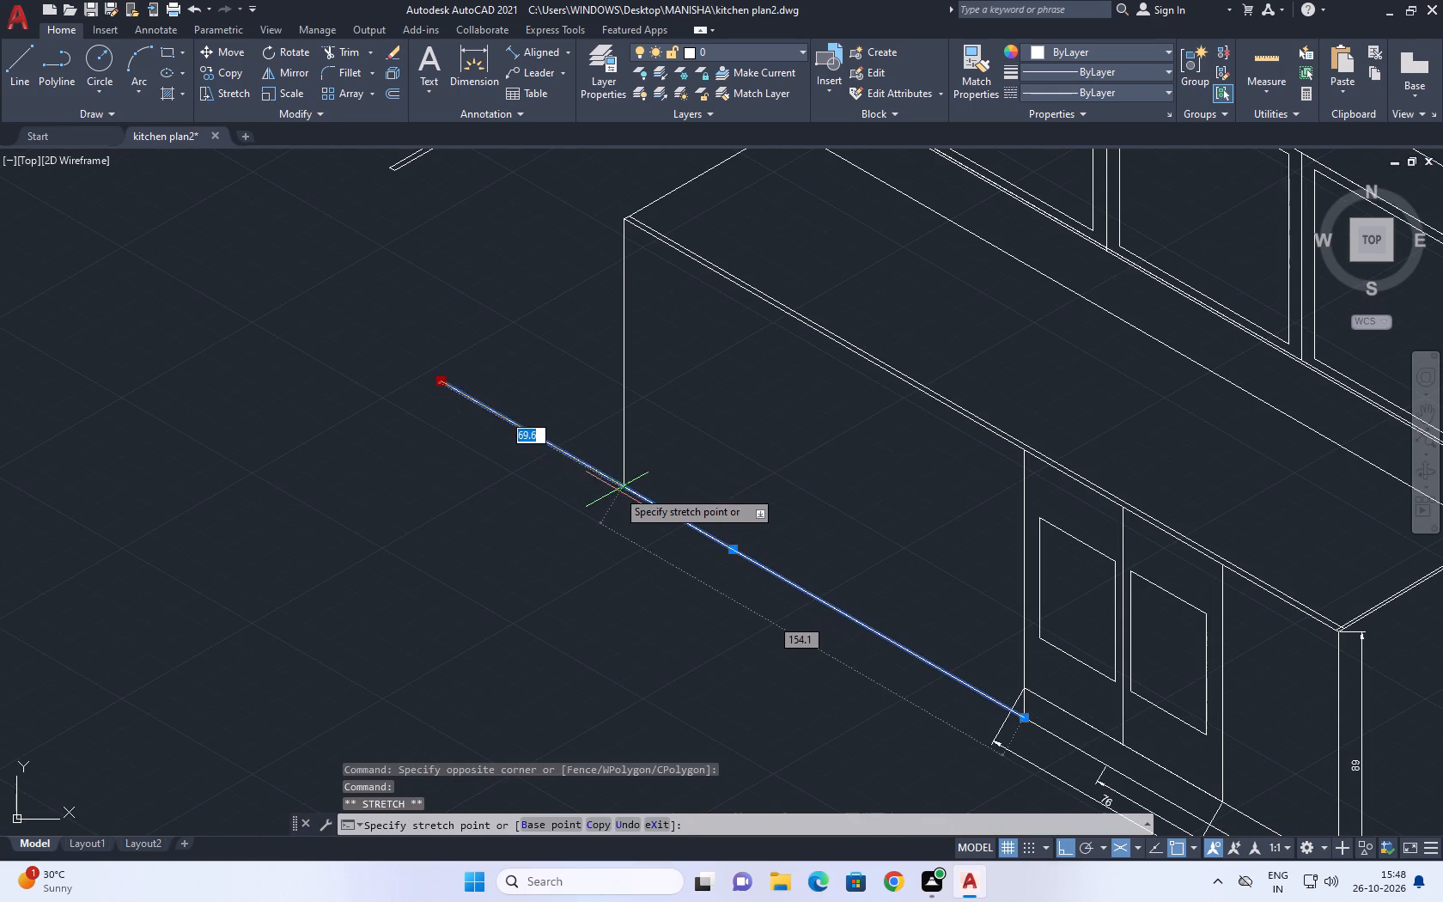
left_click(619, 488)
middle_click(678, 442)
right_click(697, 441)
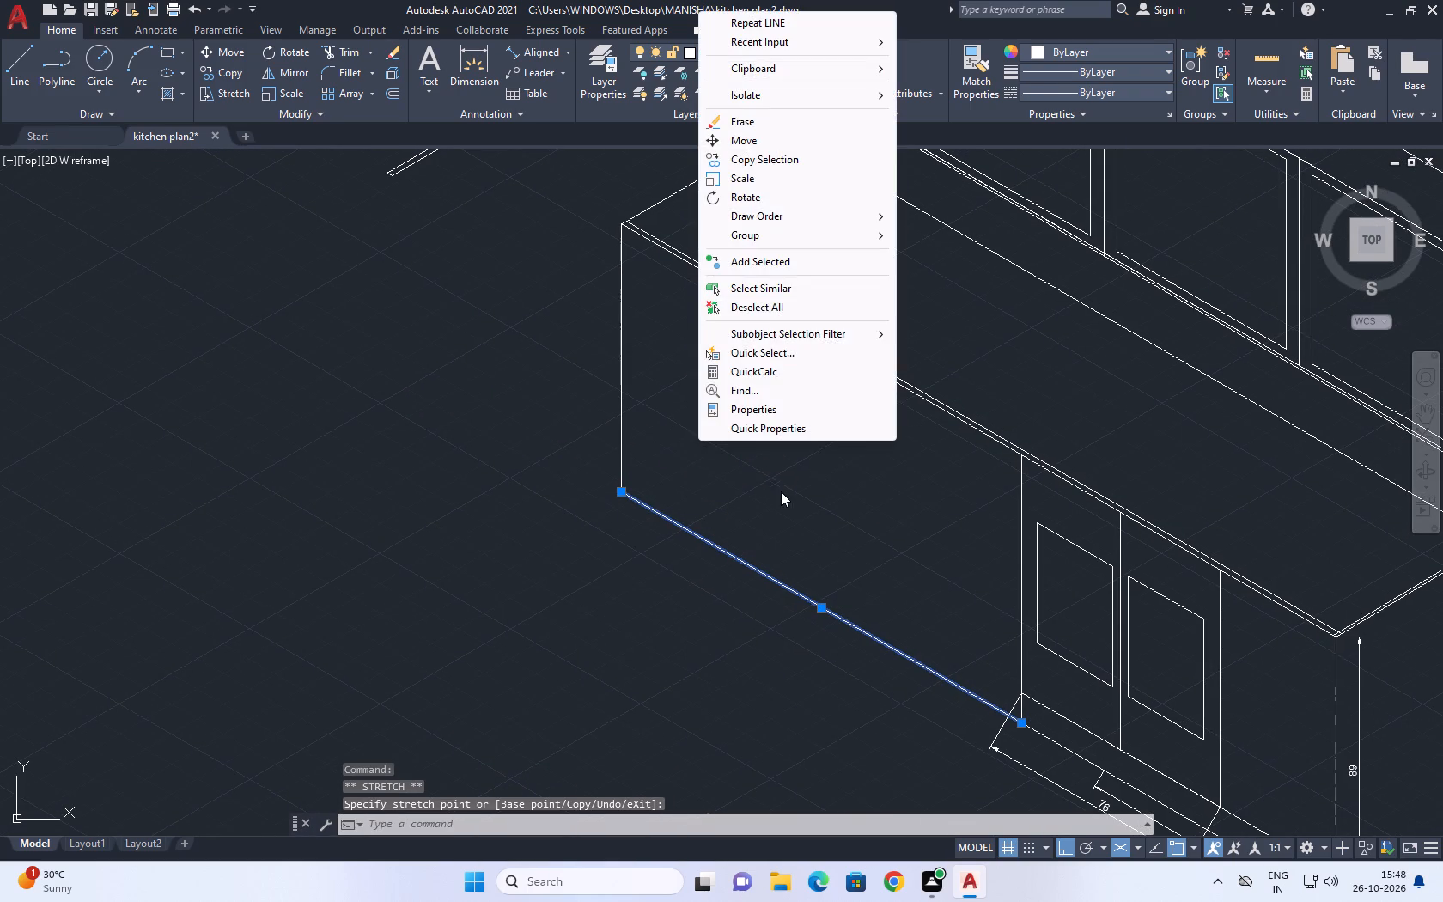
left_click(773, 309)
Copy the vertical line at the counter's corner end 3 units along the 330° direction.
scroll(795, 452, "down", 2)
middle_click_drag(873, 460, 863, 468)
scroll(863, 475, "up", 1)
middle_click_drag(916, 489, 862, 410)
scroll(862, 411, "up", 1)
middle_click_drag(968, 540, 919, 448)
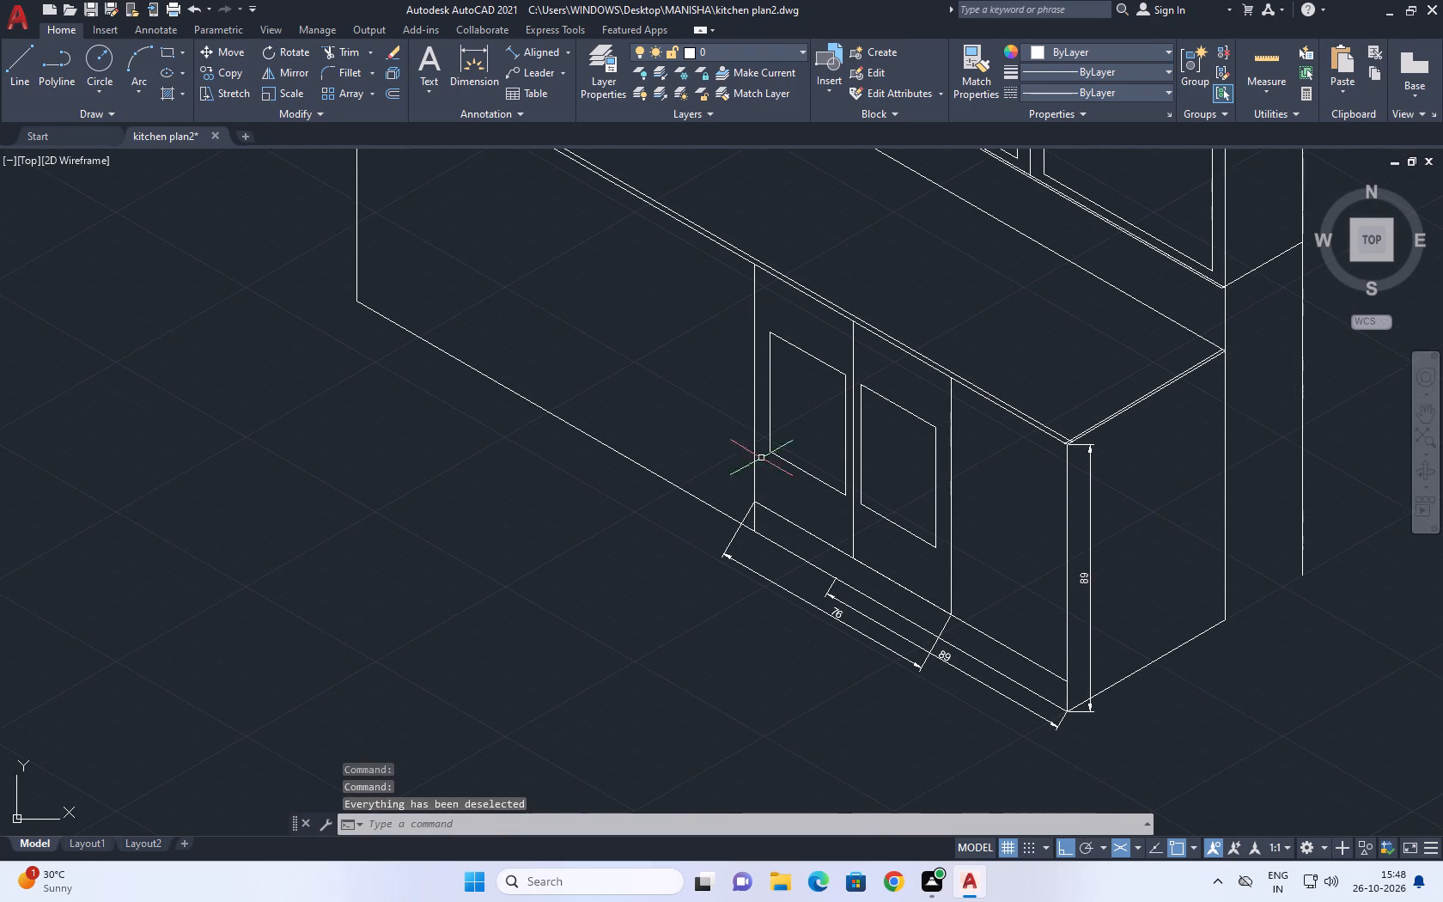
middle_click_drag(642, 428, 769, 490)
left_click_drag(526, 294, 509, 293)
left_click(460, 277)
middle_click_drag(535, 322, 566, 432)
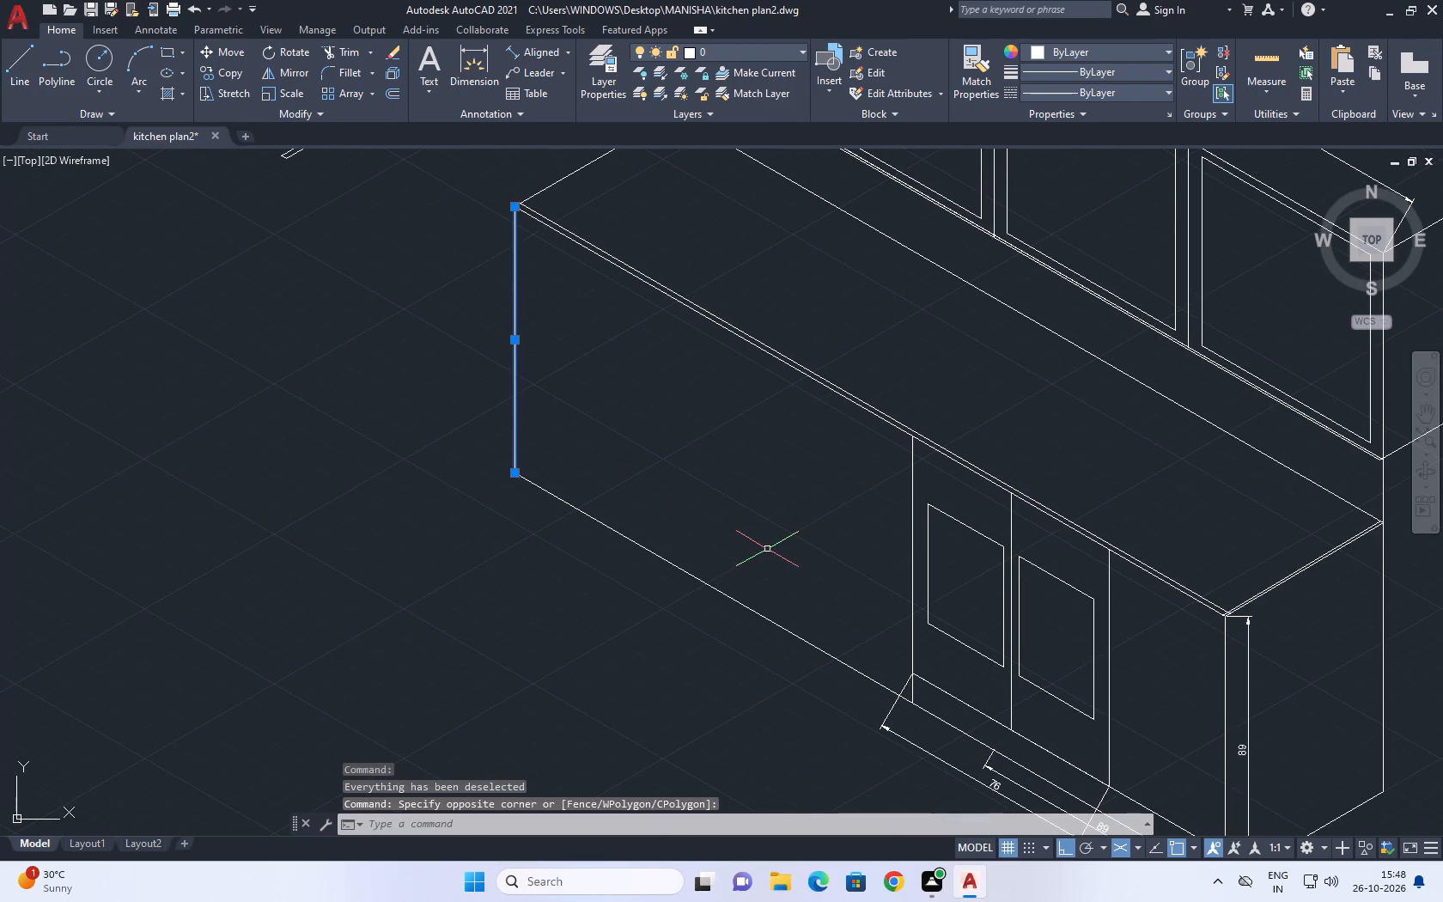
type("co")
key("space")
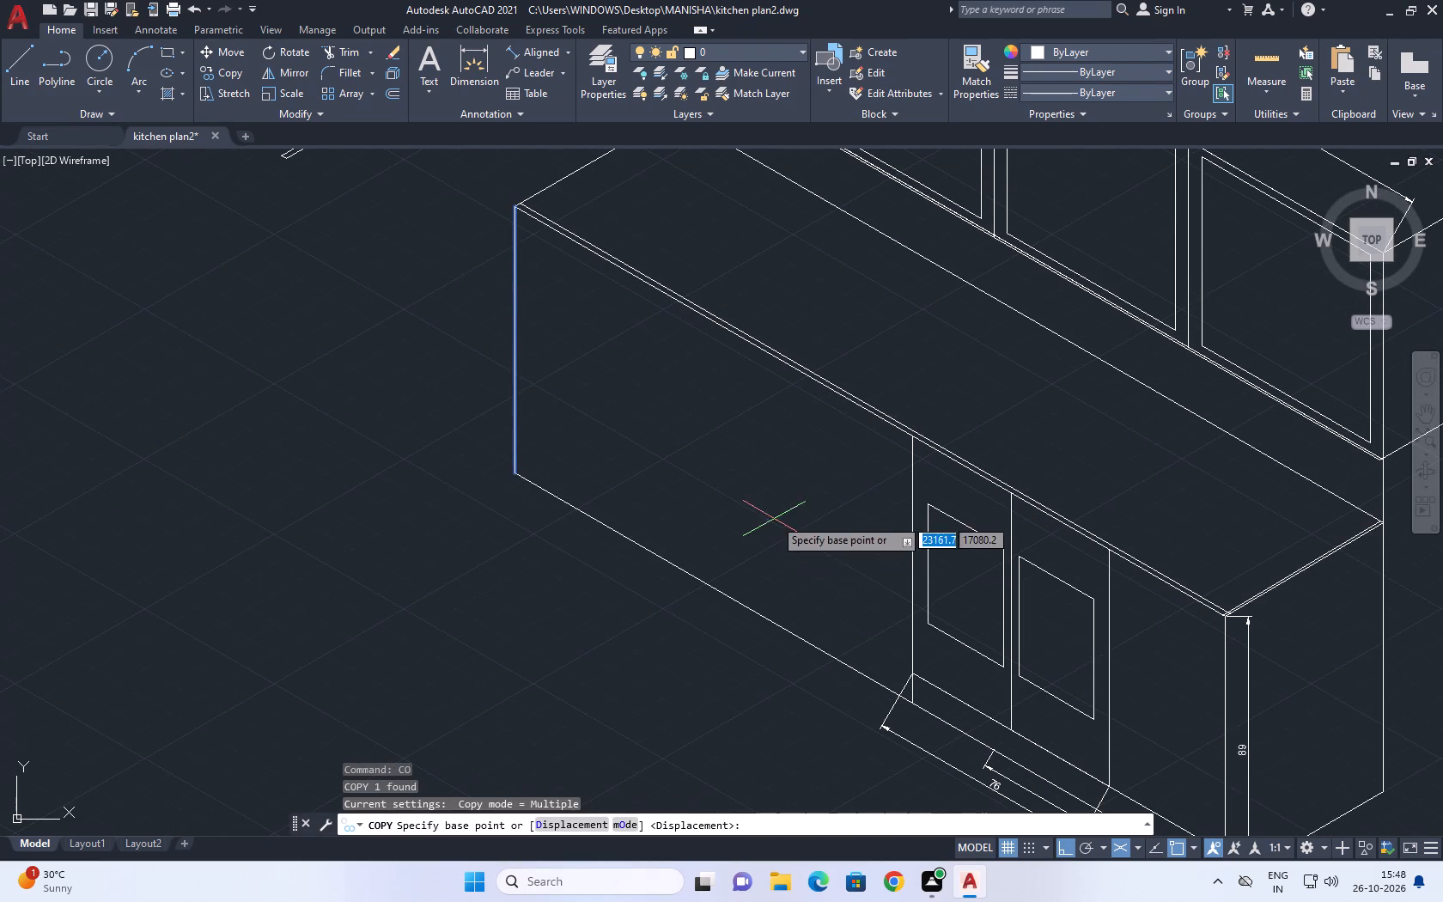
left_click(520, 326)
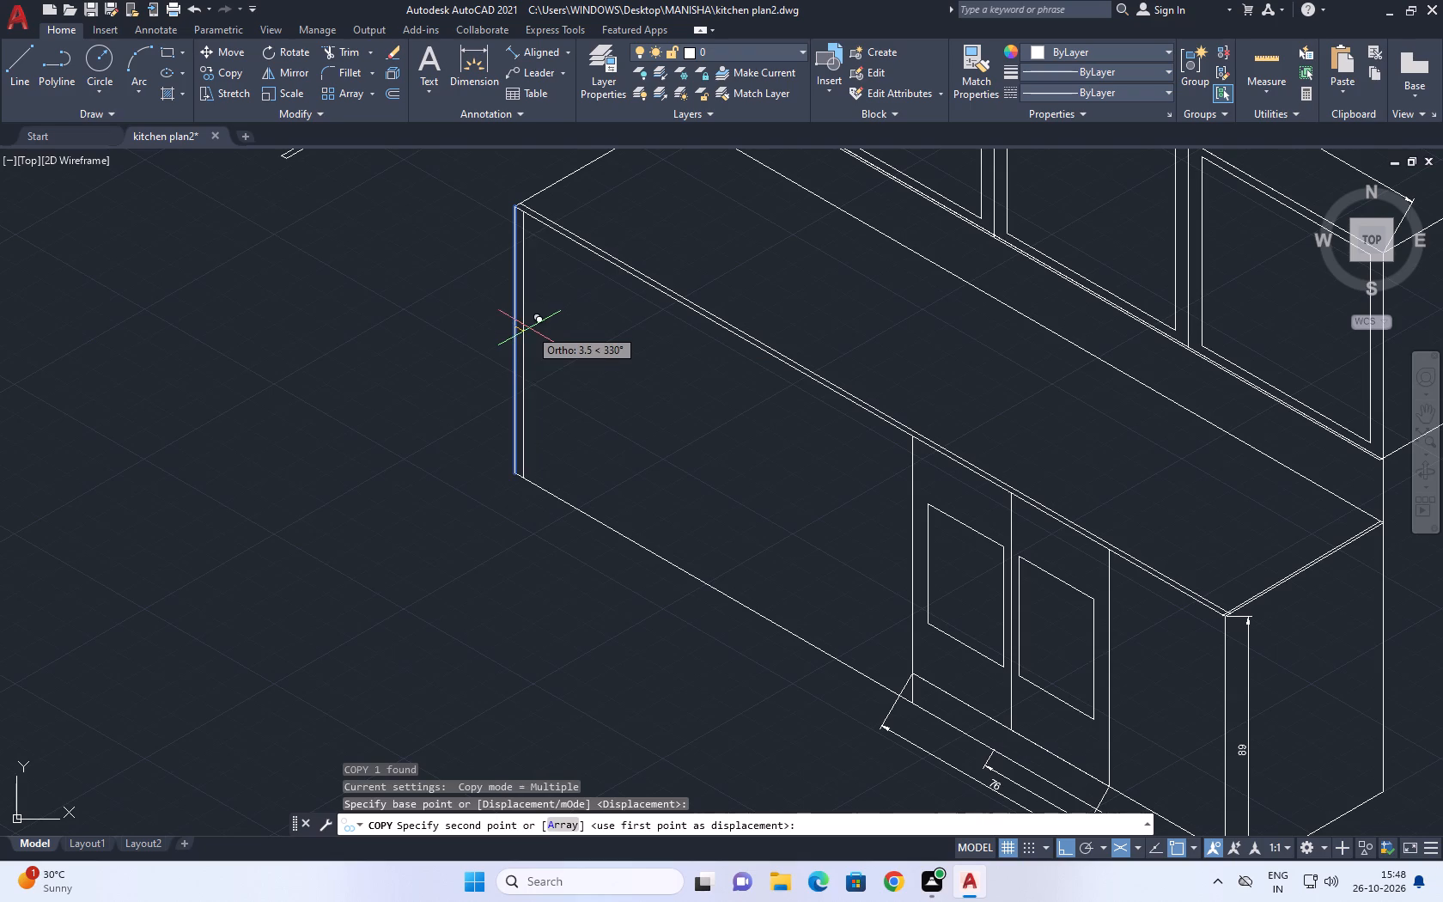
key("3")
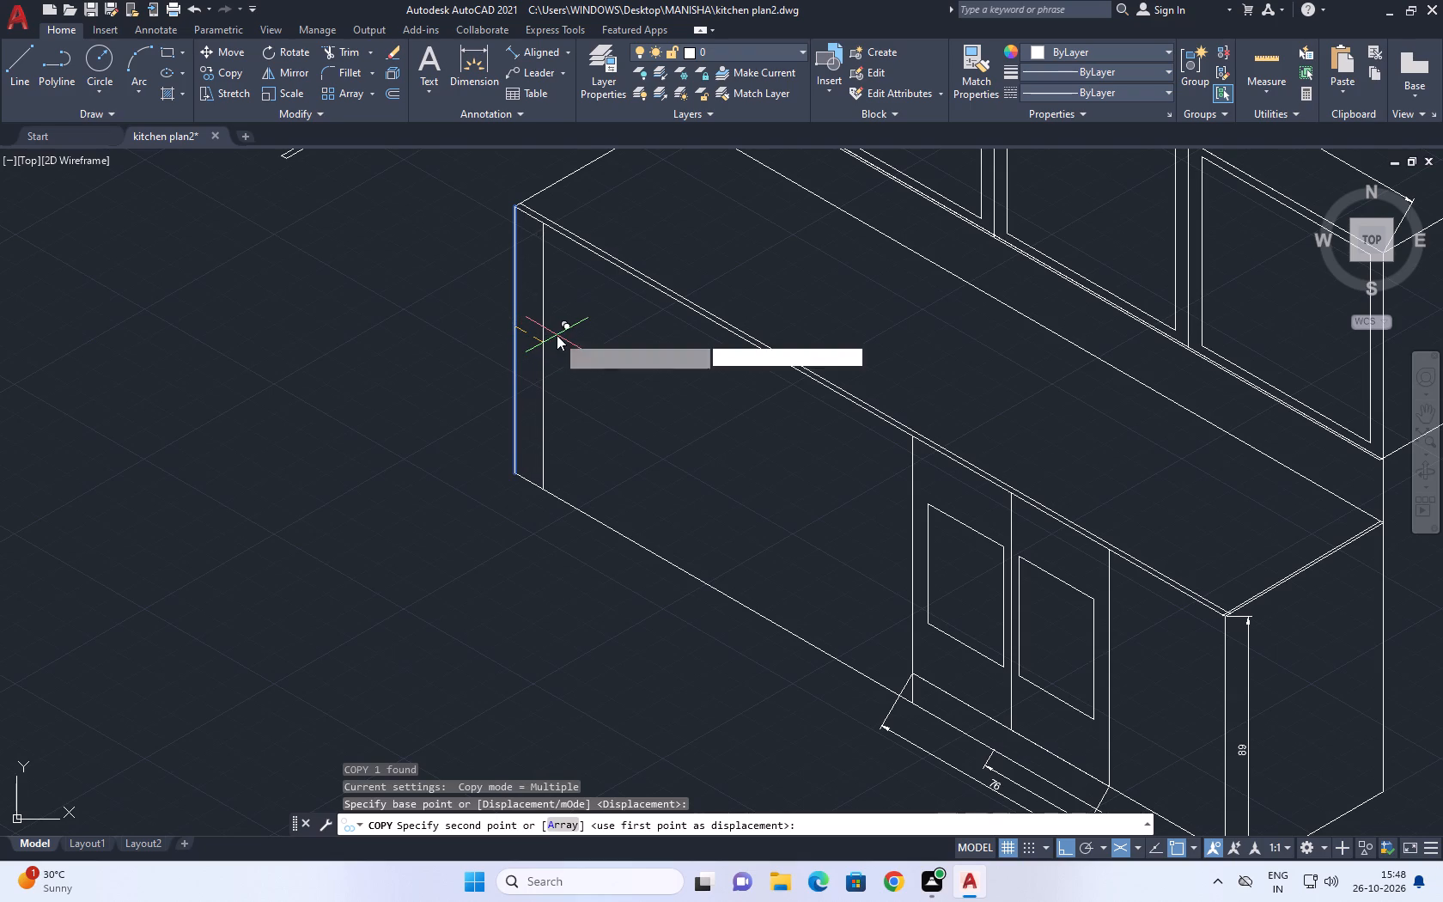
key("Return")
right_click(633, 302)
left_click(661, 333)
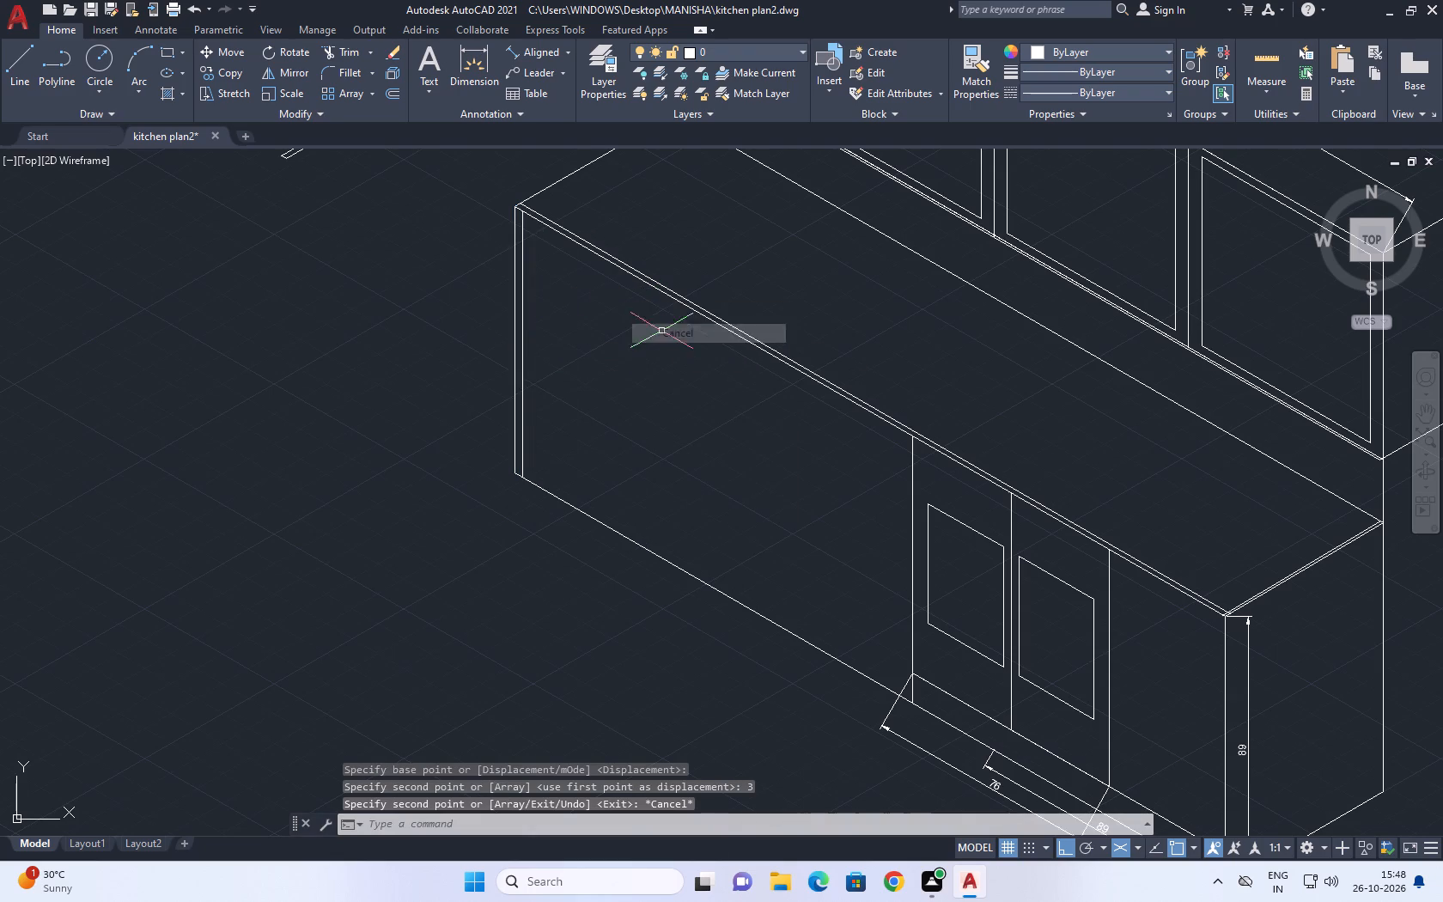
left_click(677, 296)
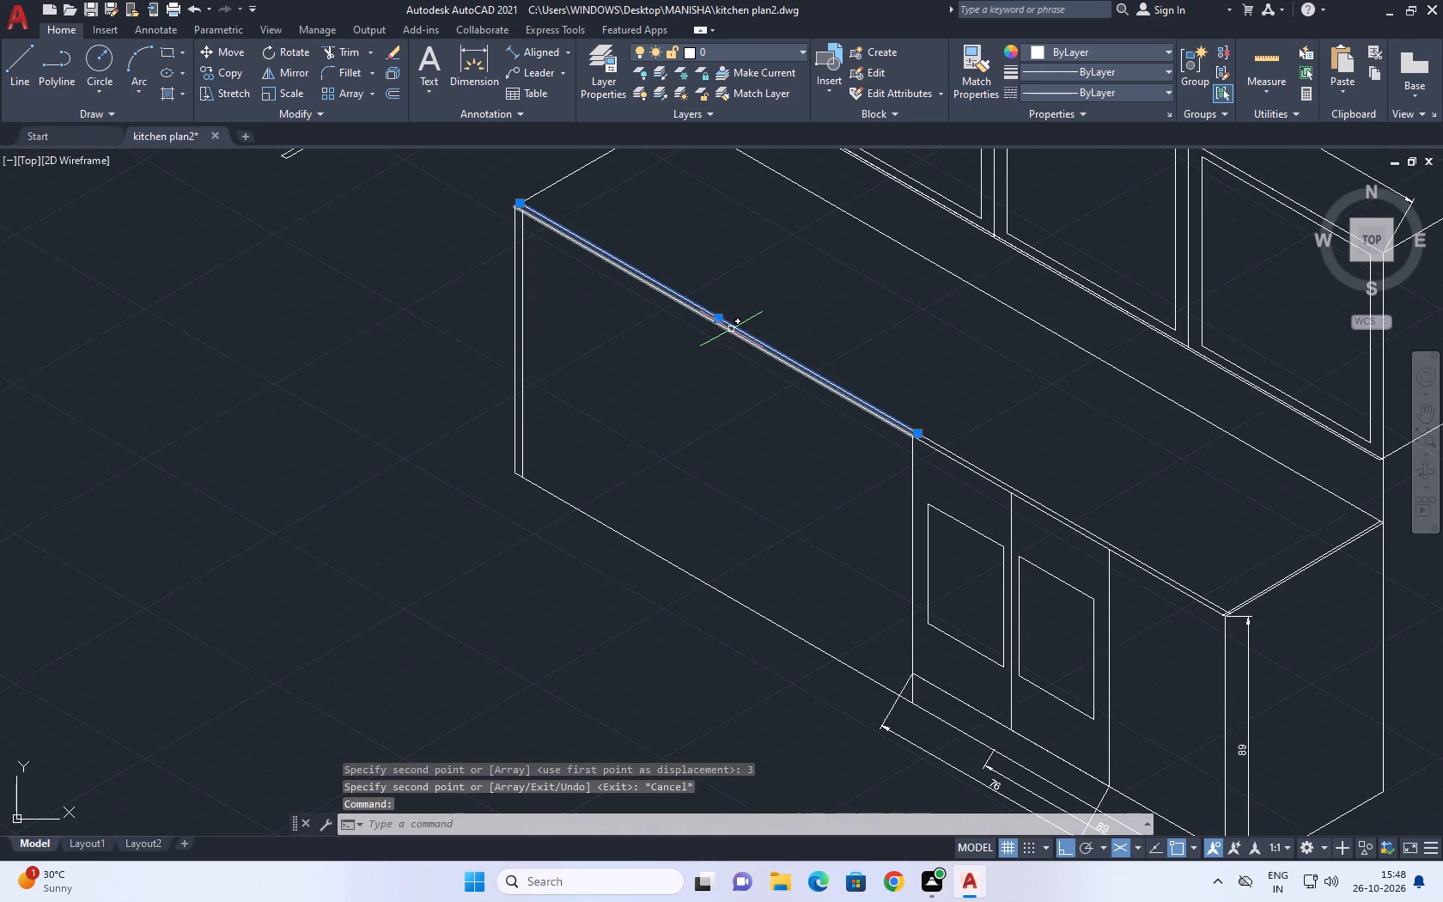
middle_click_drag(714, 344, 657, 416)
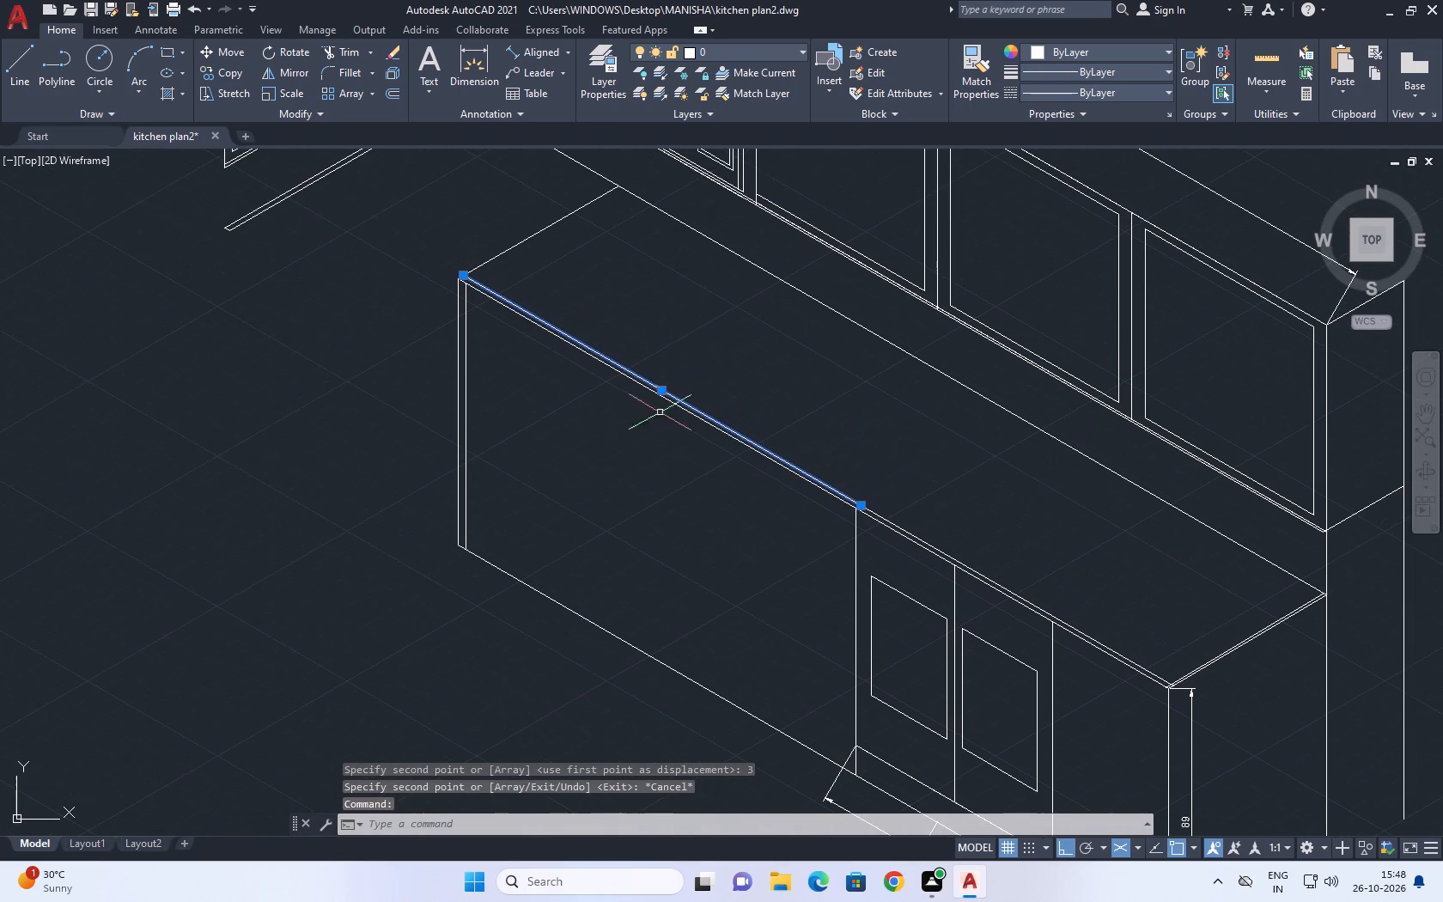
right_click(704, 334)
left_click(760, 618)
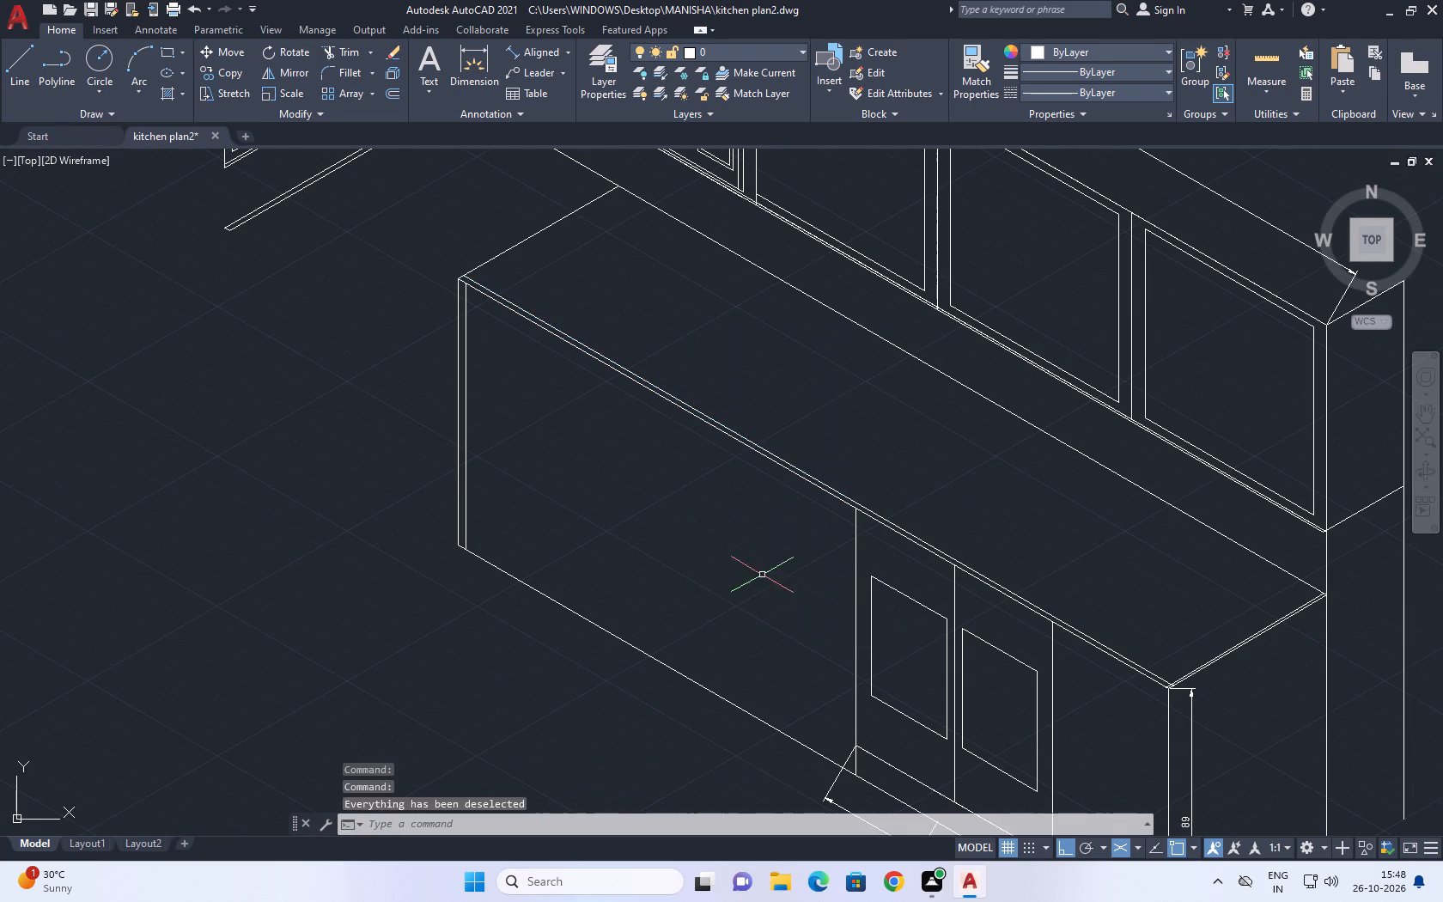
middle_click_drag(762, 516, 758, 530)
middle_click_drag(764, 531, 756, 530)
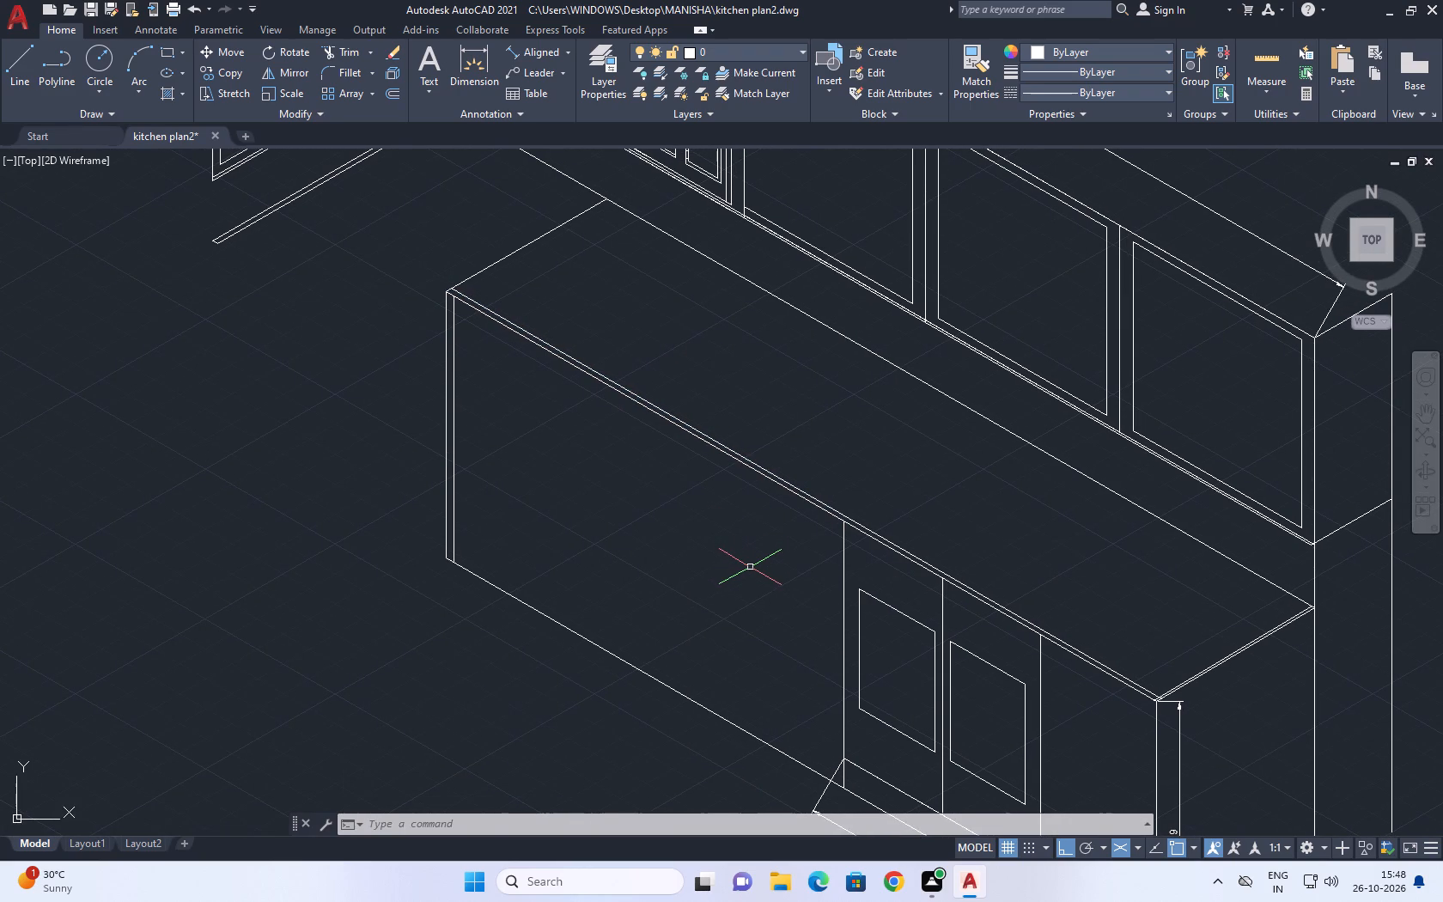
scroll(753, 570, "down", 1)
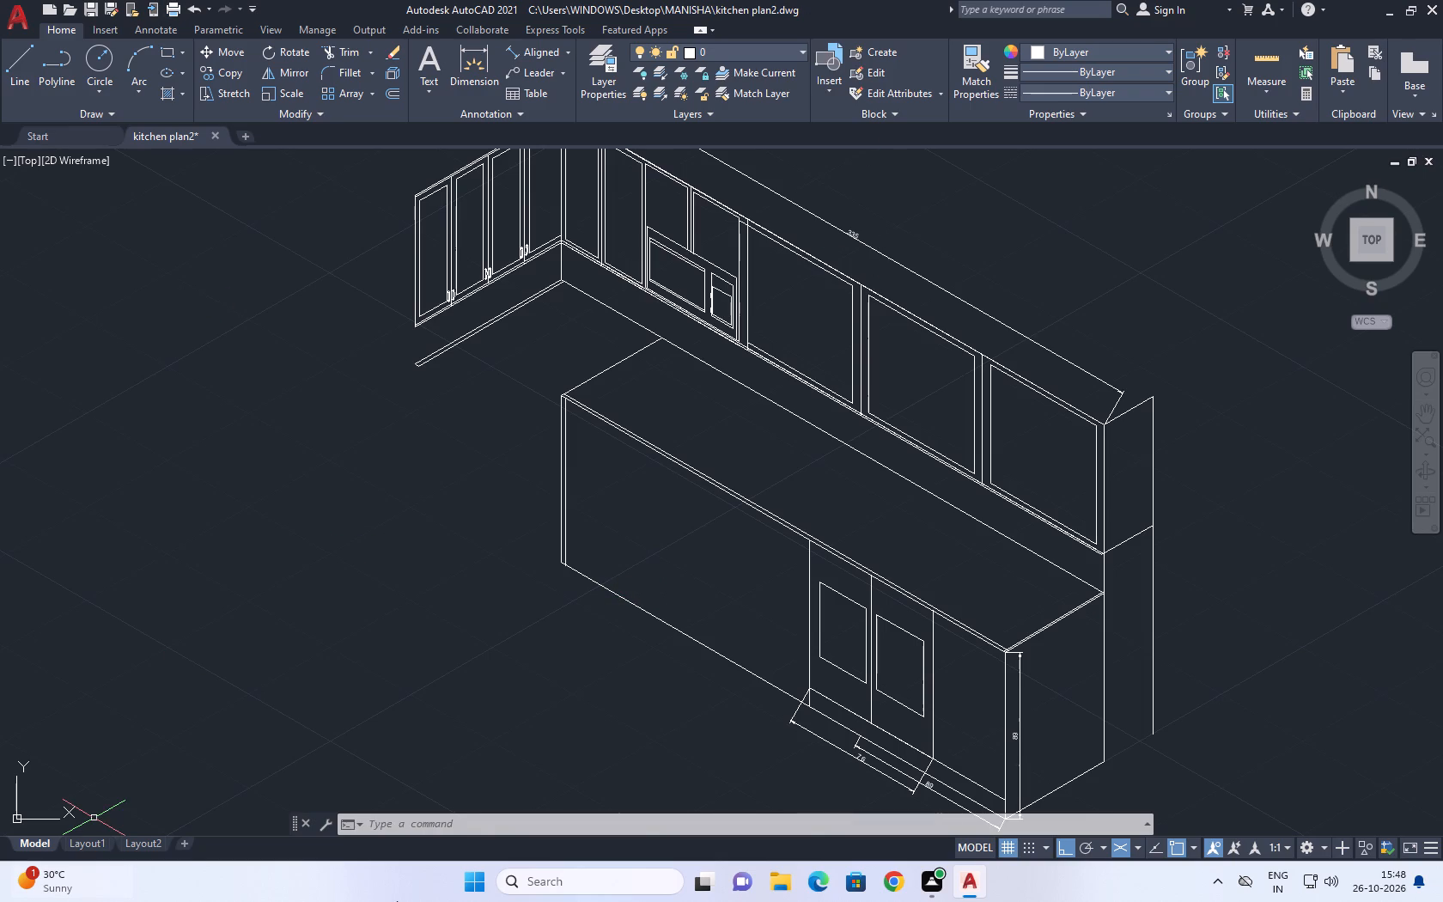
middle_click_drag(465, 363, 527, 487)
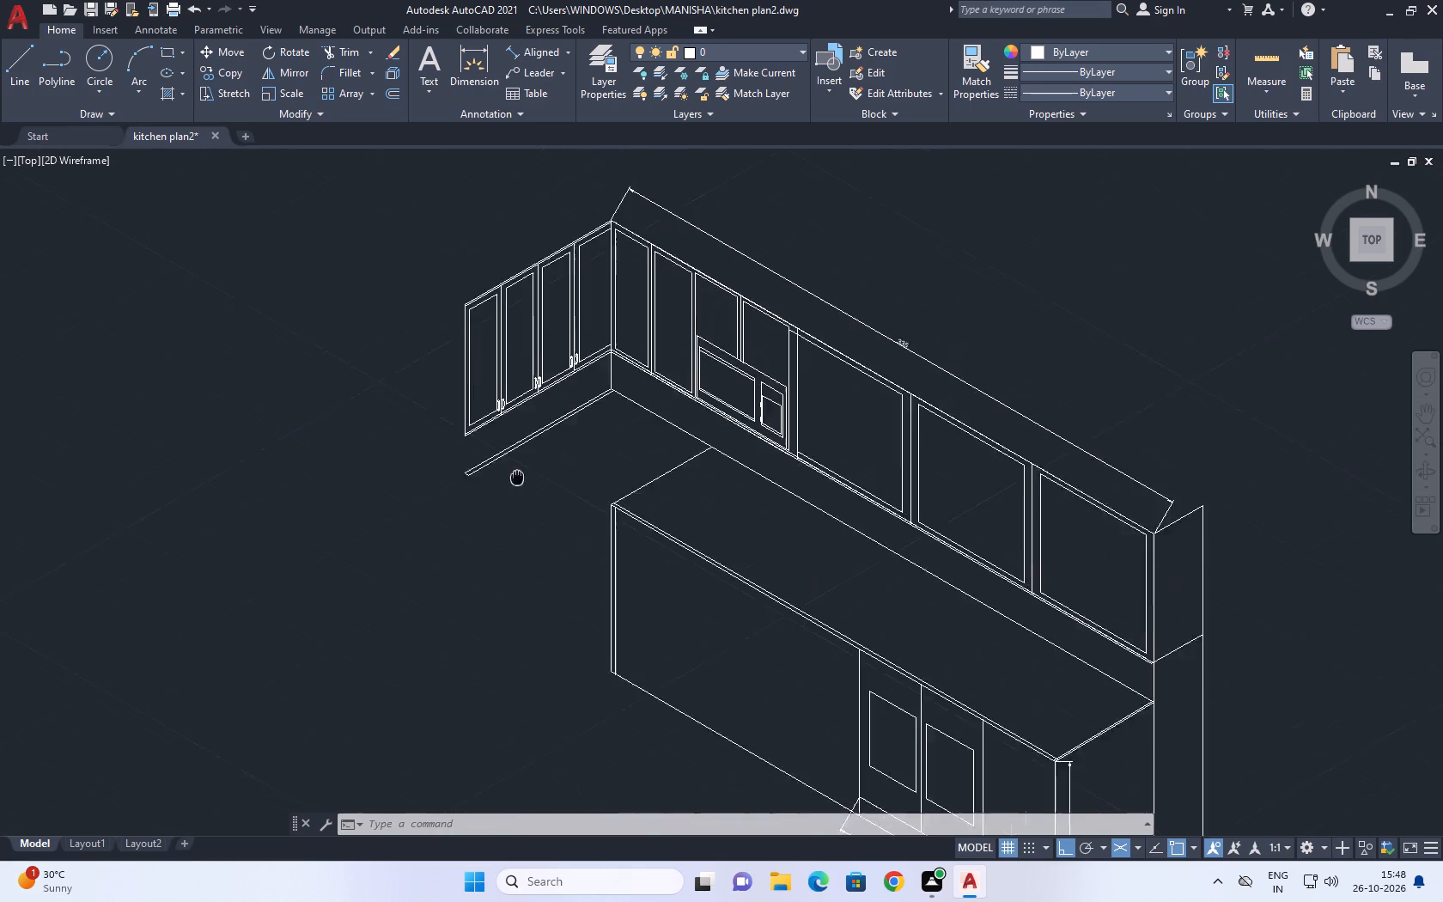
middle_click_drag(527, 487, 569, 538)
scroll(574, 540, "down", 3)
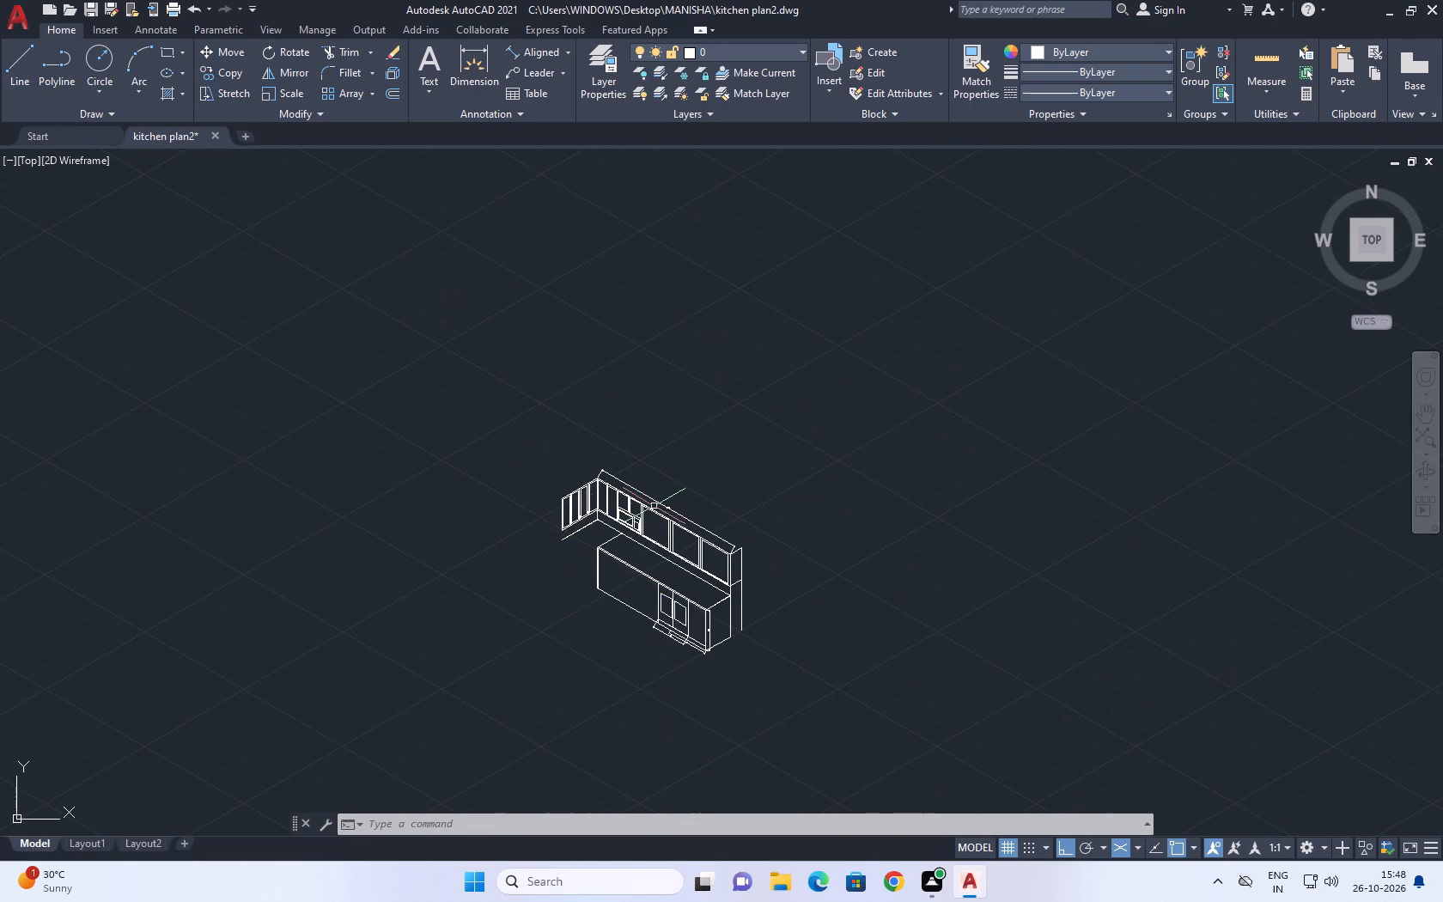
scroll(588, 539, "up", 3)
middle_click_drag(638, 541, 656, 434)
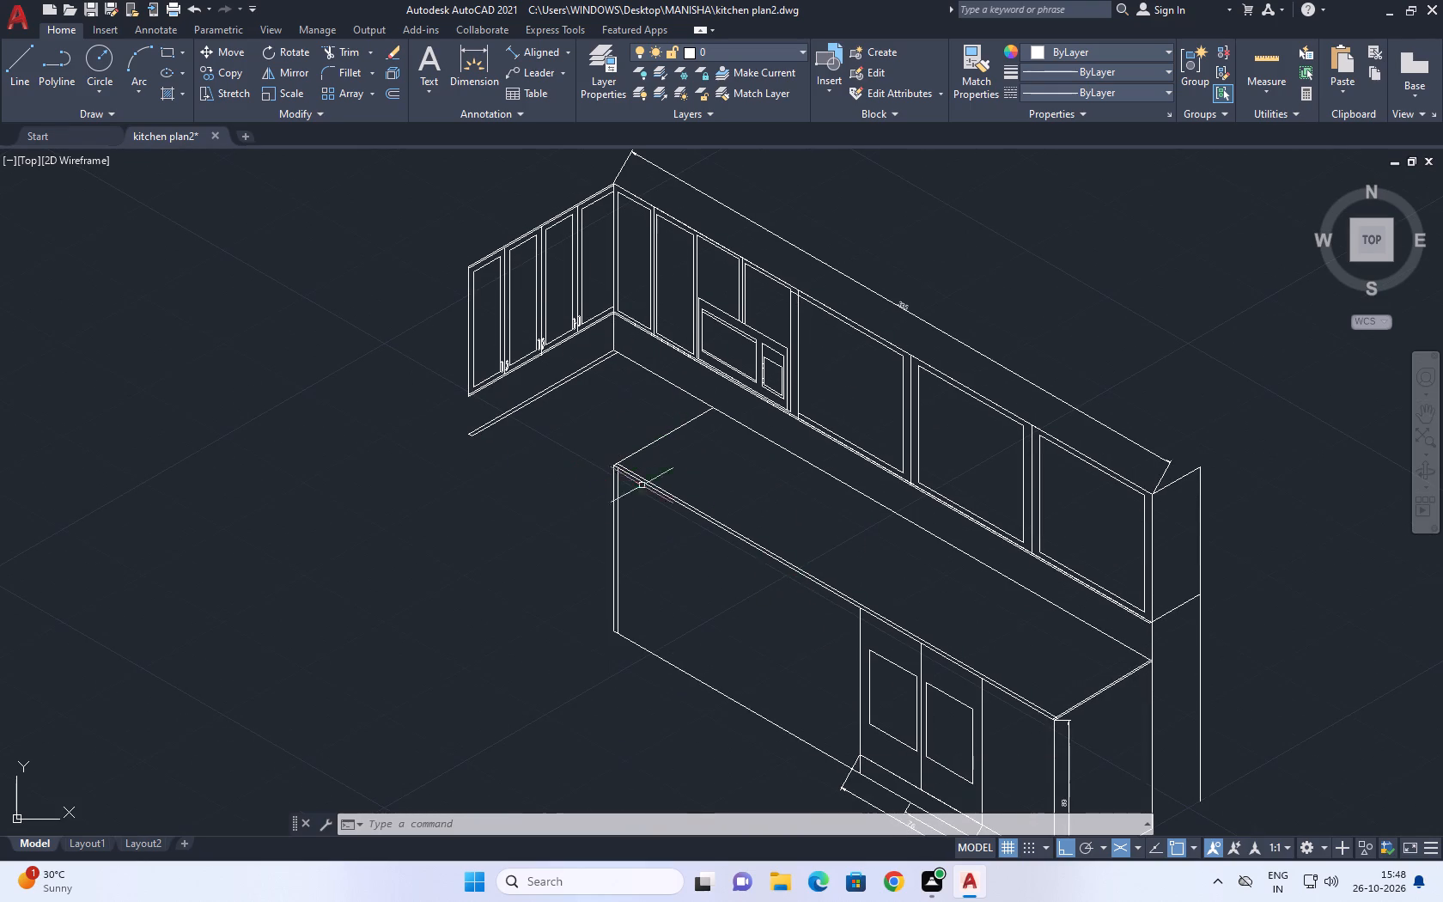
Erase both vertical lines at the counter's corner end and the 30° line across the counter top to the wall.
scroll(635, 607, "up", 2)
left_click_drag(661, 601, 580, 533)
left_click_drag(472, 463, 456, 449)
middle_click_drag(554, 521, 603, 570)
scroll(630, 576, "down", 1)
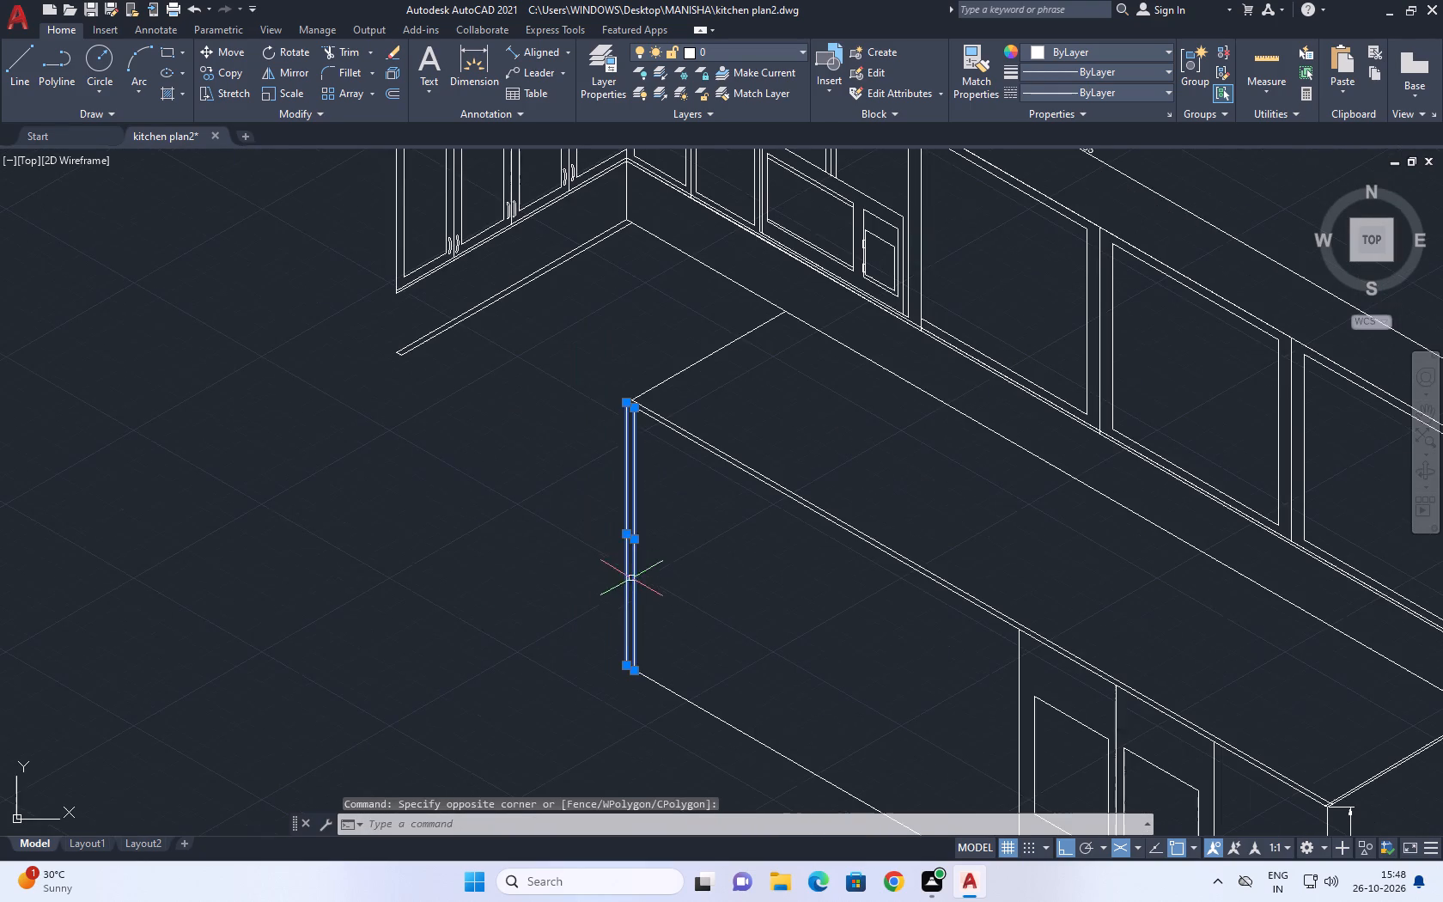
key("Delete")
left_click_drag(722, 378, 708, 369)
left_click_drag(685, 358, 673, 355)
key("Delete")
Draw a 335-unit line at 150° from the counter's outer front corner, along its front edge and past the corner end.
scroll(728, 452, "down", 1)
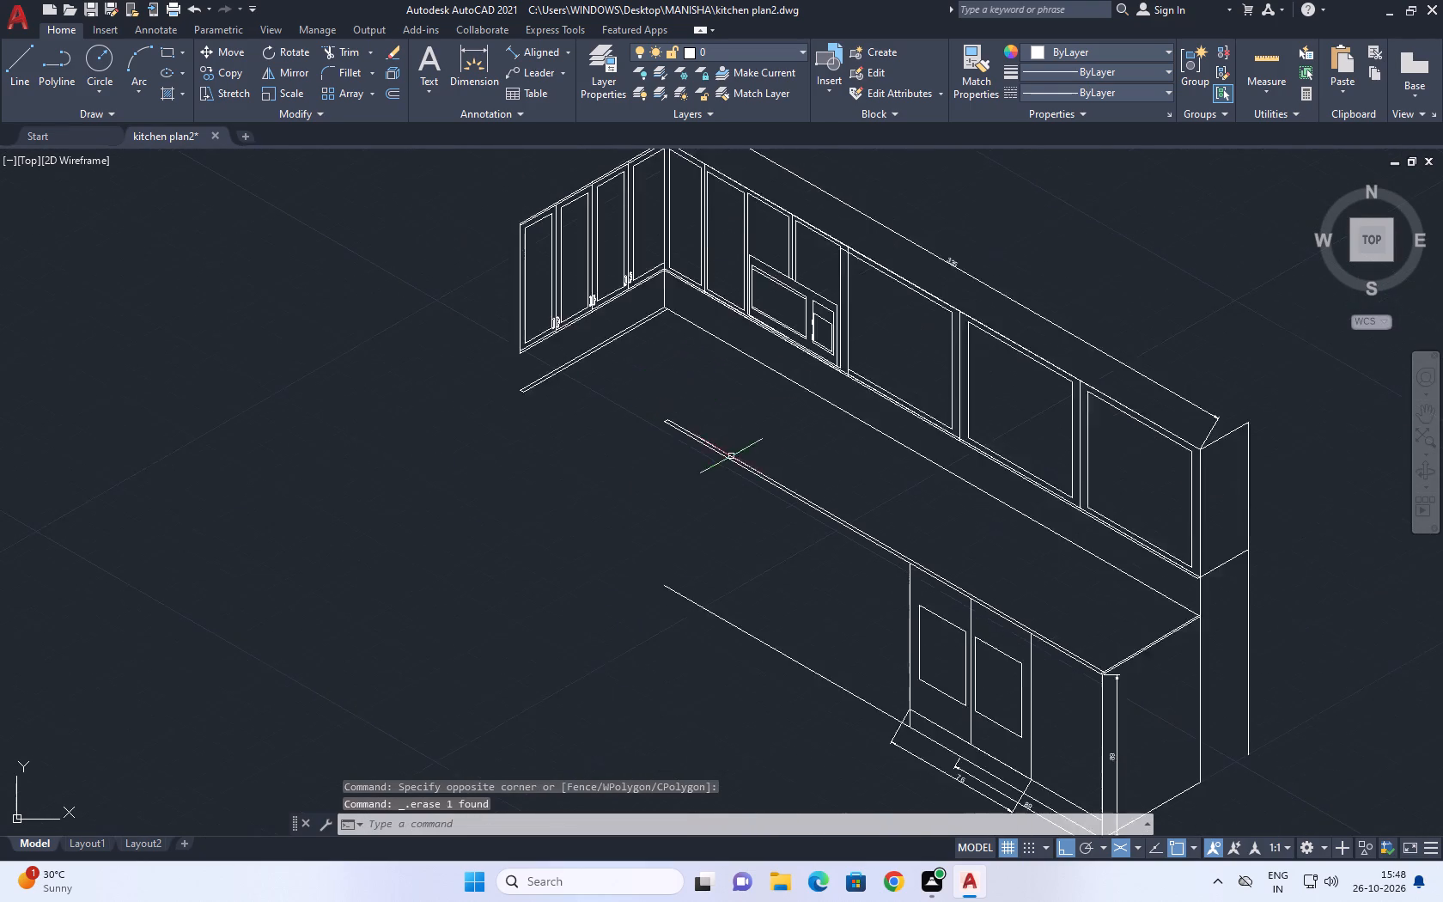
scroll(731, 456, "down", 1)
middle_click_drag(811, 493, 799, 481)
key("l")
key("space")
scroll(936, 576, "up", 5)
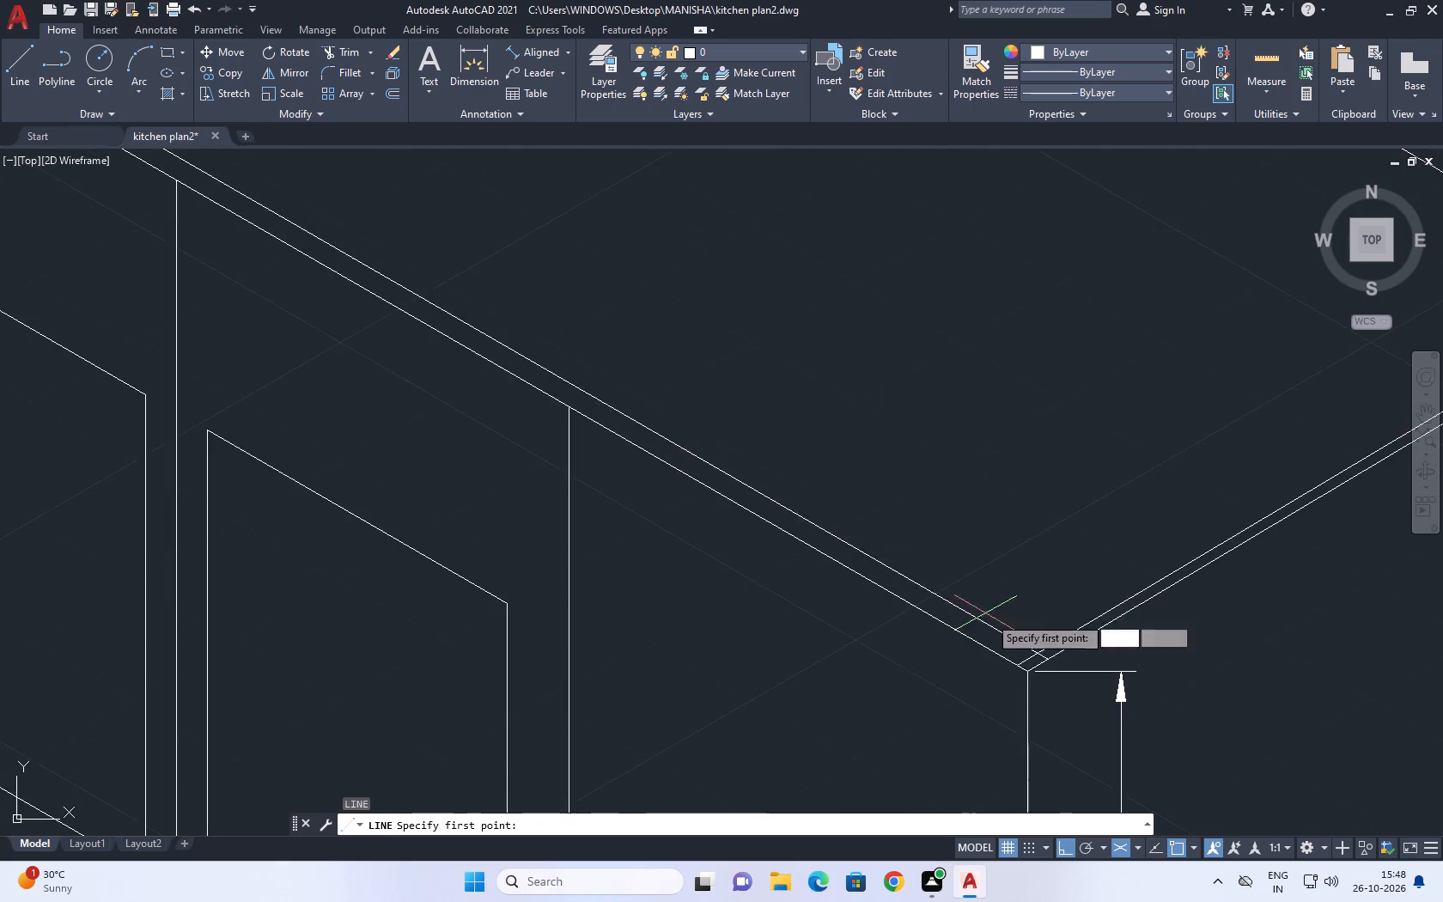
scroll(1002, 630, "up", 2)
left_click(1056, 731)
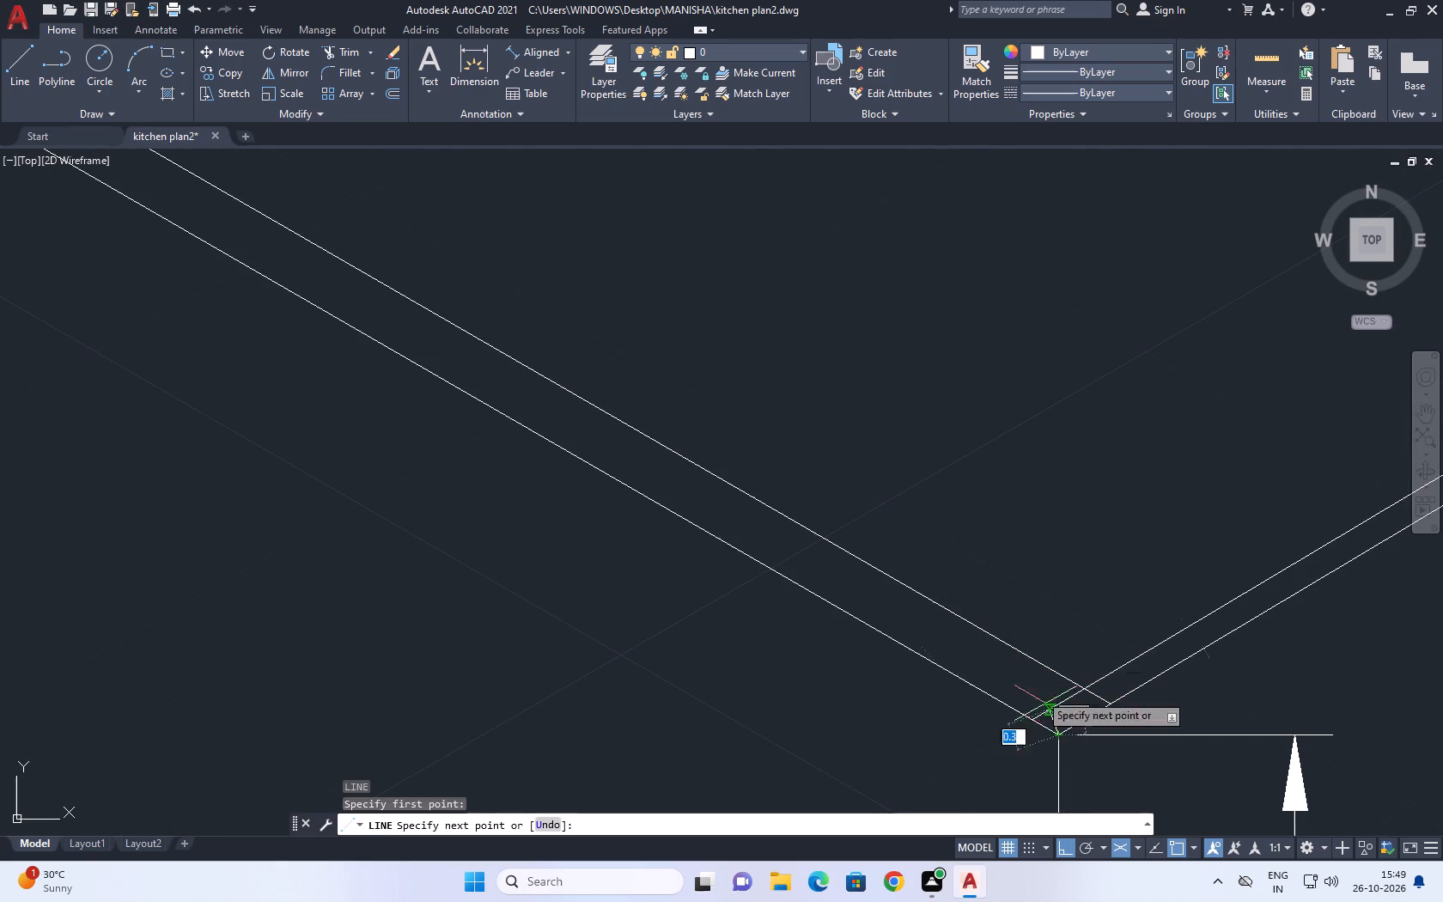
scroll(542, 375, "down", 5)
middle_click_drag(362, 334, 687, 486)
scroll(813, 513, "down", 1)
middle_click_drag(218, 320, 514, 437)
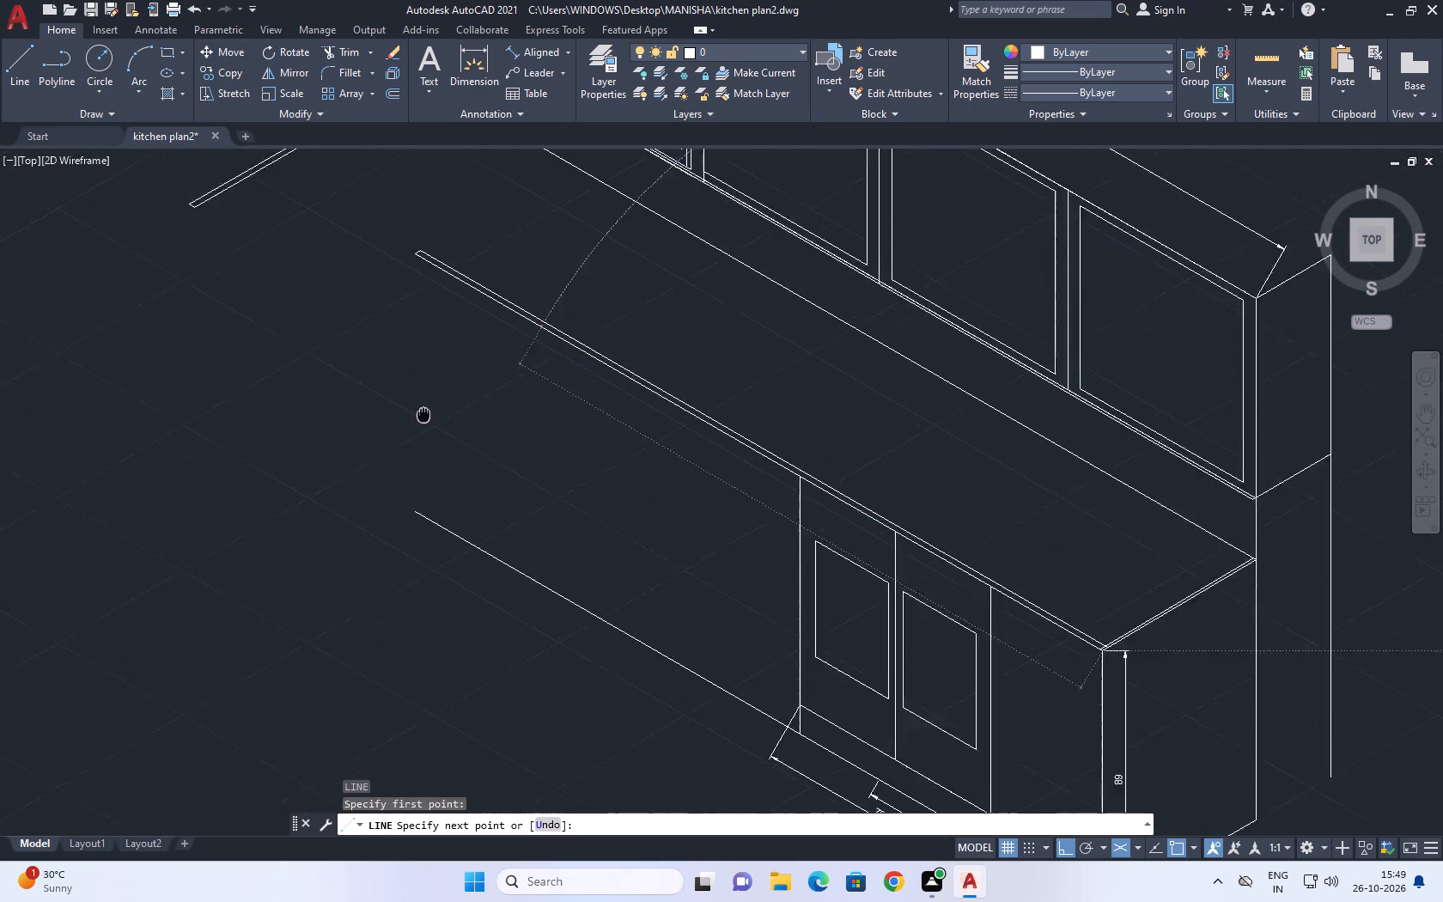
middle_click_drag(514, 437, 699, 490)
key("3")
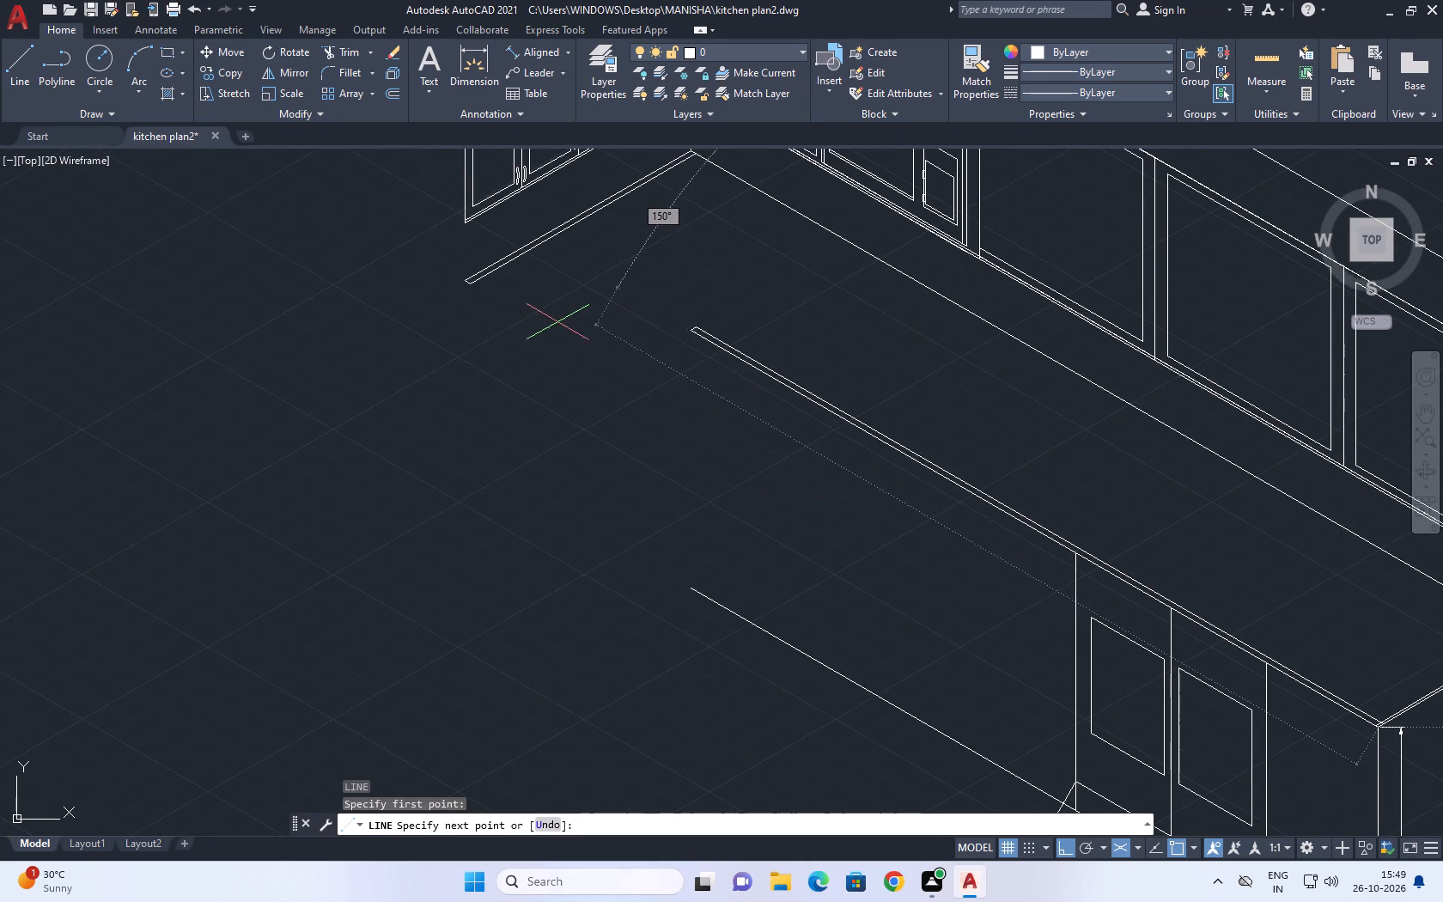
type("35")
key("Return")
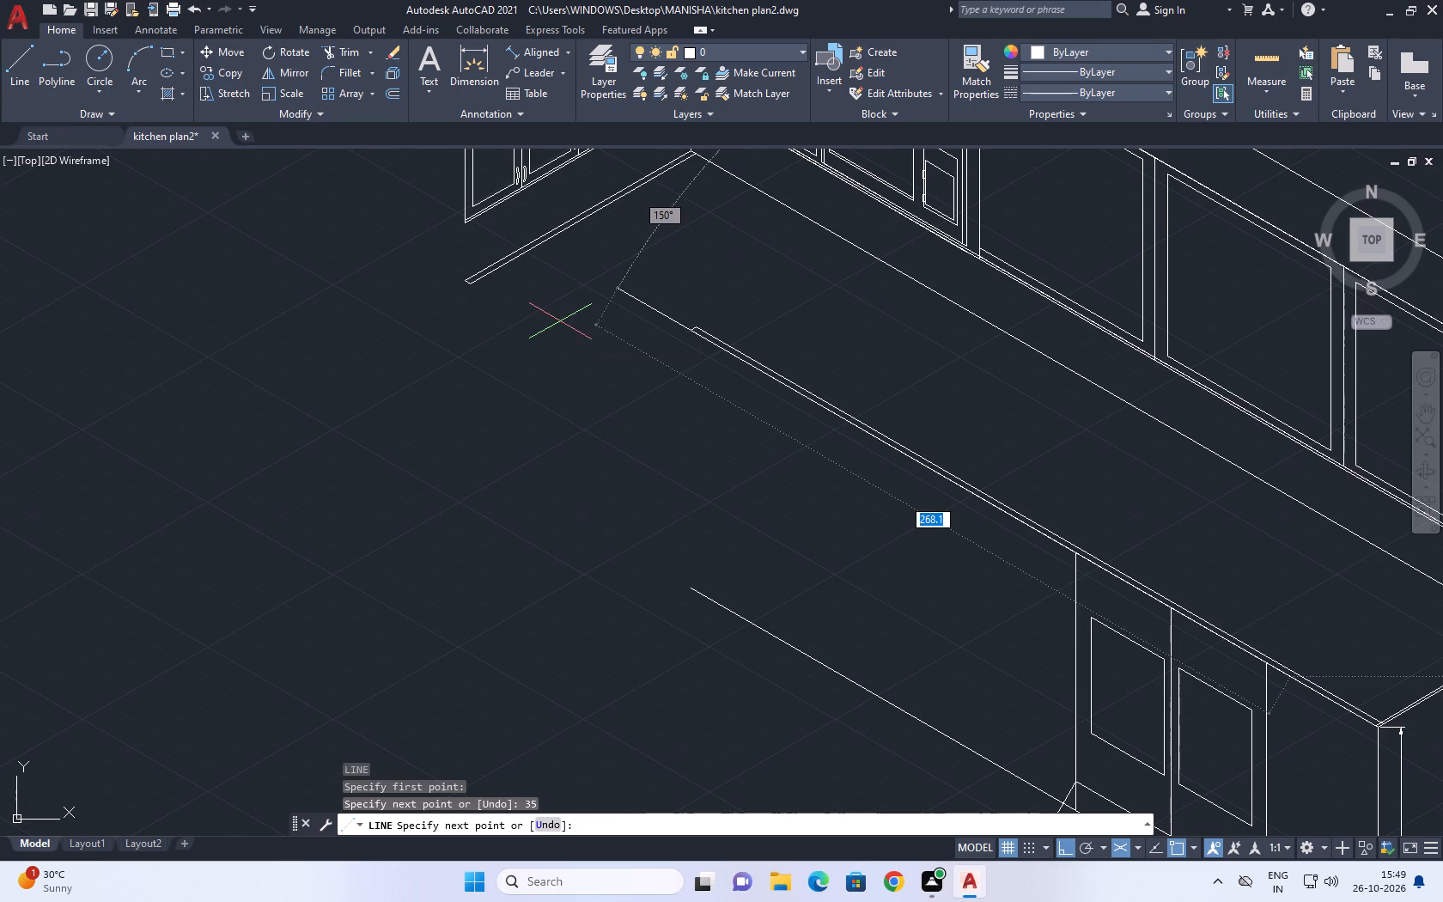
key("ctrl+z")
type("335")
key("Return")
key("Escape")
Extend the vertical wall-corner line below the wall cabinets down to the end of the counter's front edge.
middle_click_drag(570, 222, 662, 332)
middle_click_drag(704, 317, 749, 371)
scroll(737, 357, "down", 1)
middle_click_drag(768, 358, 748, 291)
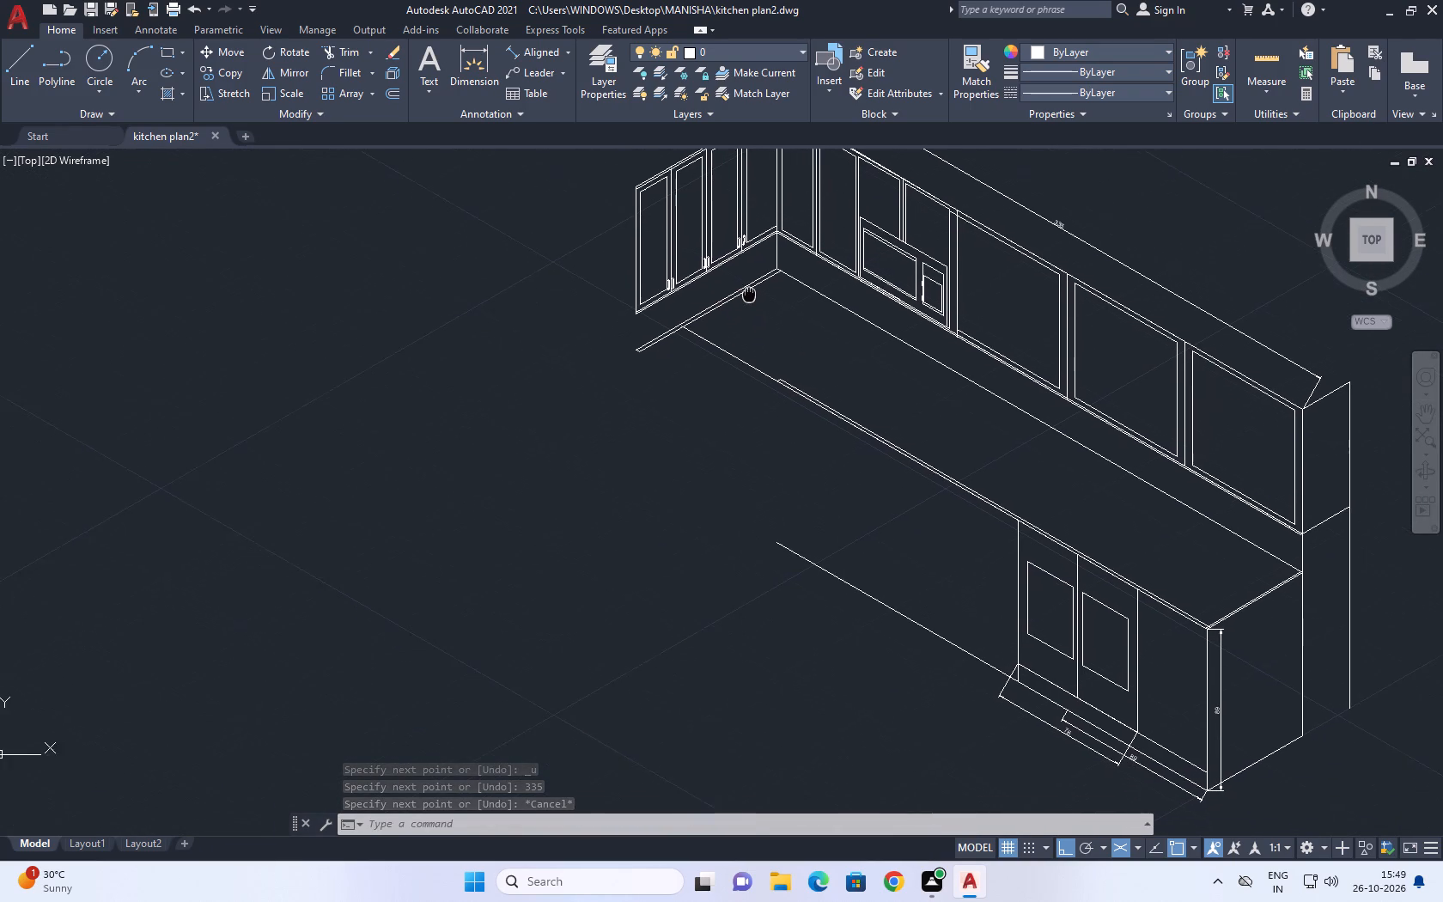
middle_click_drag(748, 291, 742, 287)
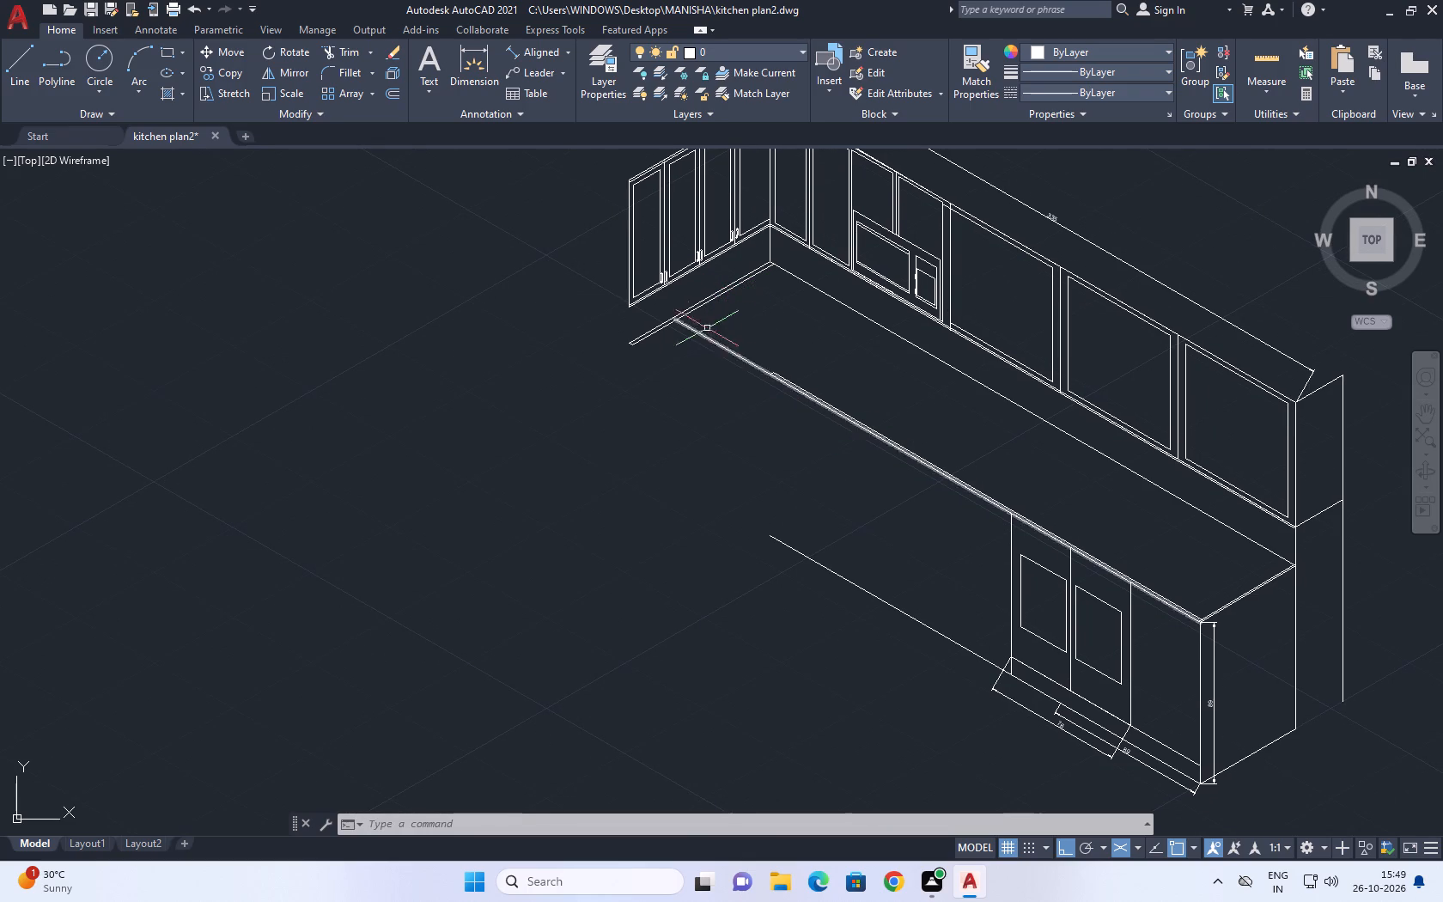
middle_click(752, 279)
type("ex")
key("space")
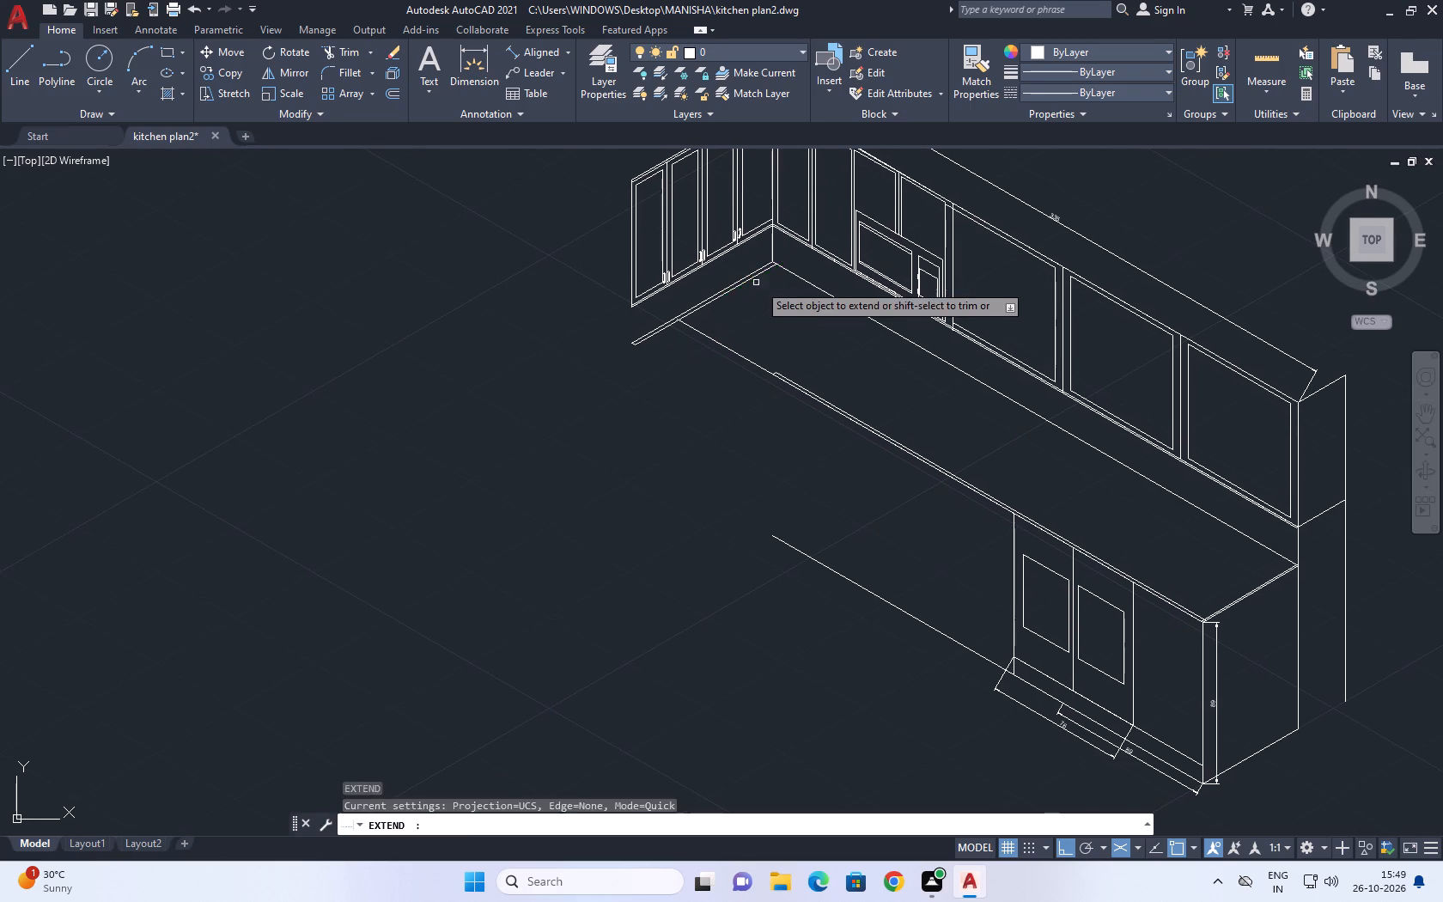
scroll(769, 277, "up", 3)
scroll(809, 220, "up", 1)
middle_click_drag(813, 314, 779, 506)
left_click_drag(752, 314, 739, 326)
left_click(641, 329)
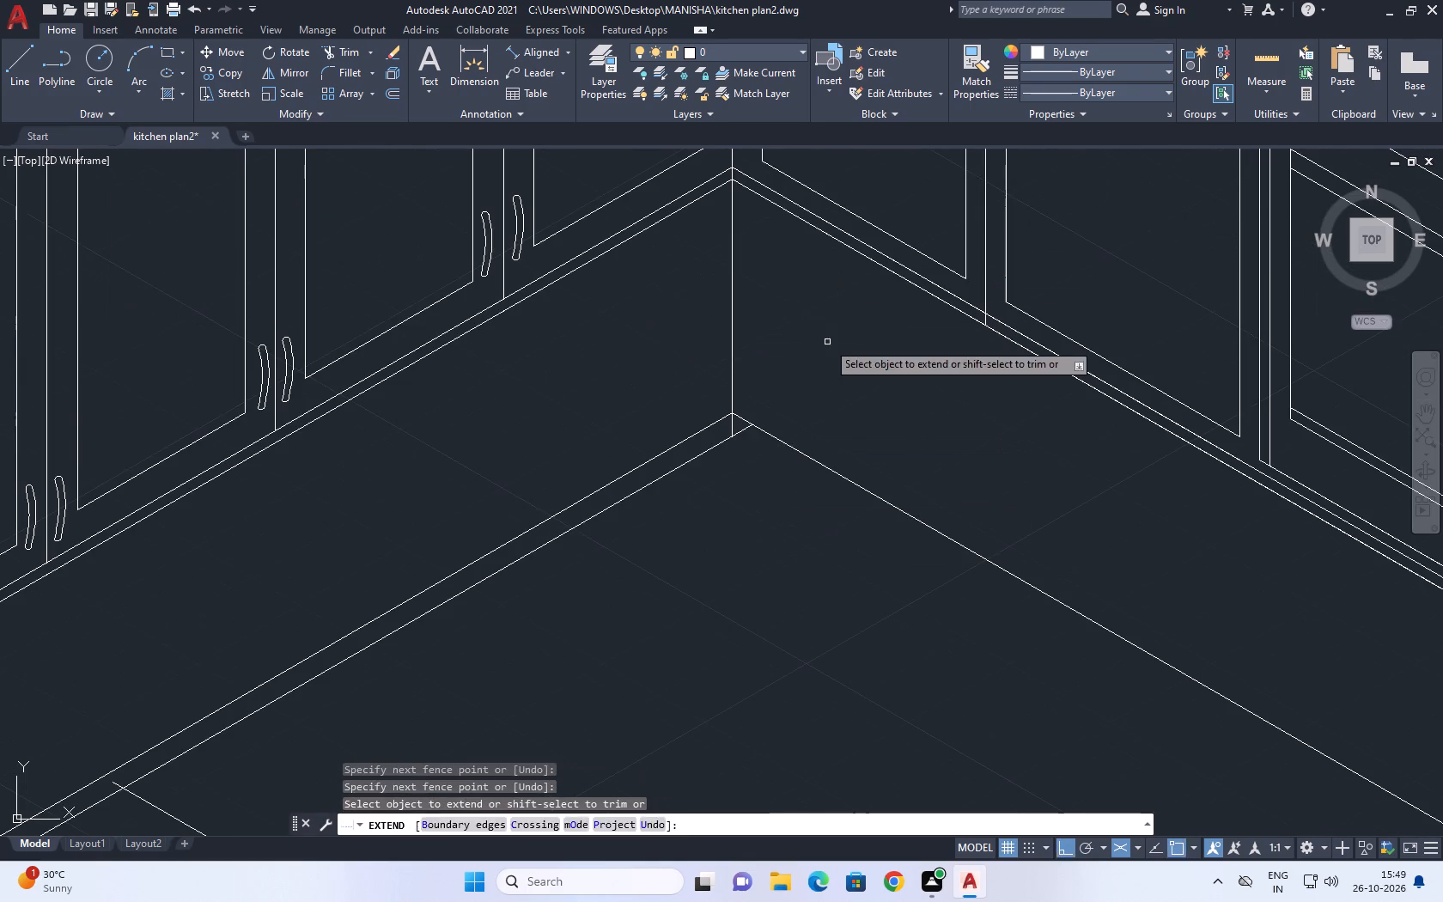
left_click_drag(827, 342, 775, 340)
left_click(677, 332)
left_click(778, 352)
scroll(719, 346, "down", 2)
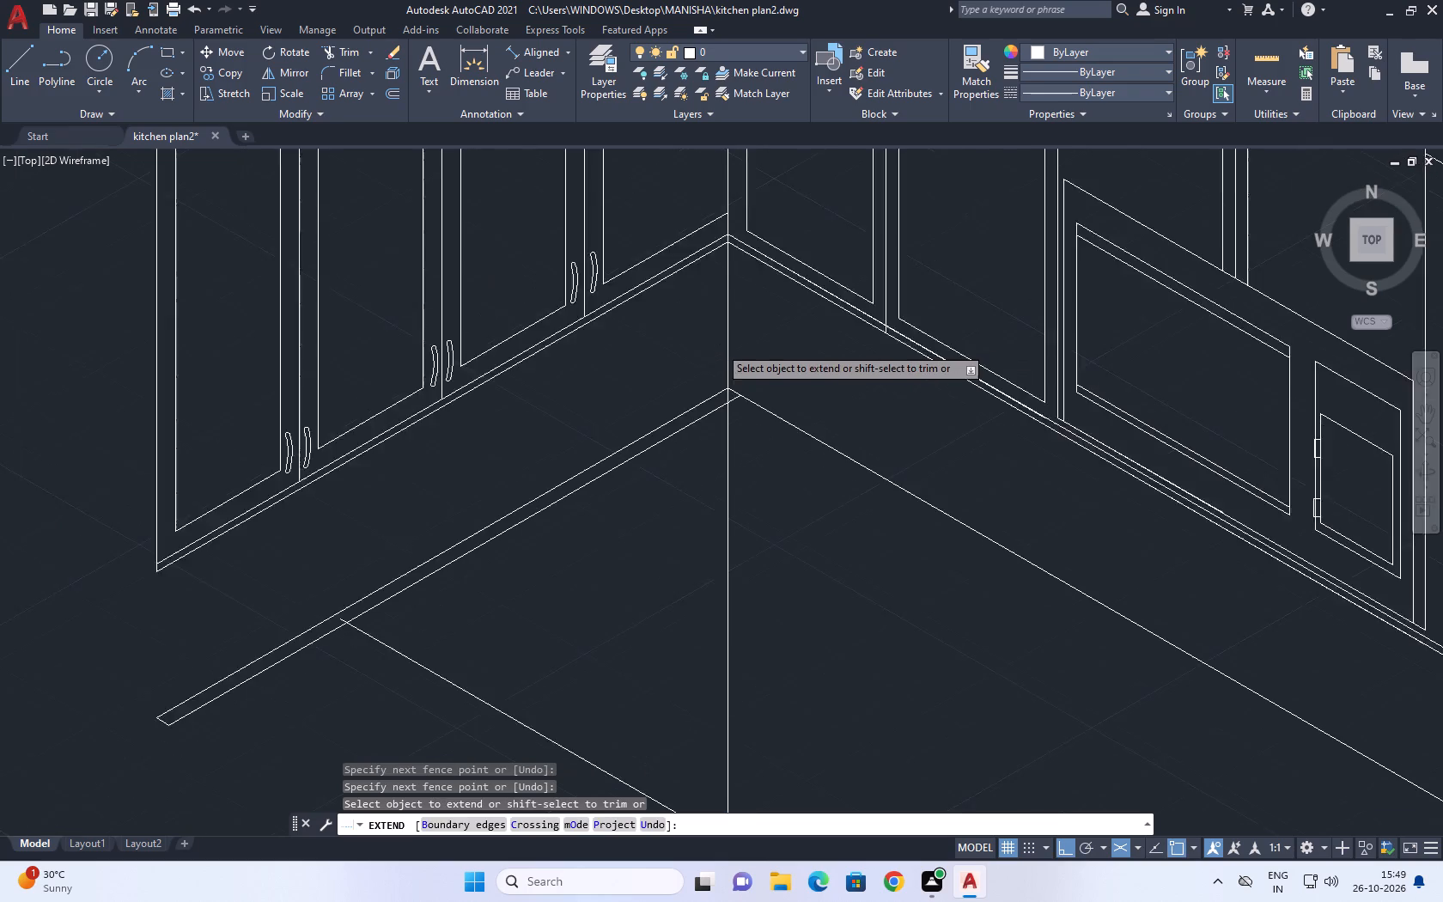
middle_click_drag(731, 497, 723, 375)
key("Escape")
Trim the 335-unit line between the extended corner vertical and the adjoining counter leg's edge.
type("tr")
key("space")
middle_click_drag(602, 447, 734, 385)
left_click(758, 373)
left_click(713, 429)
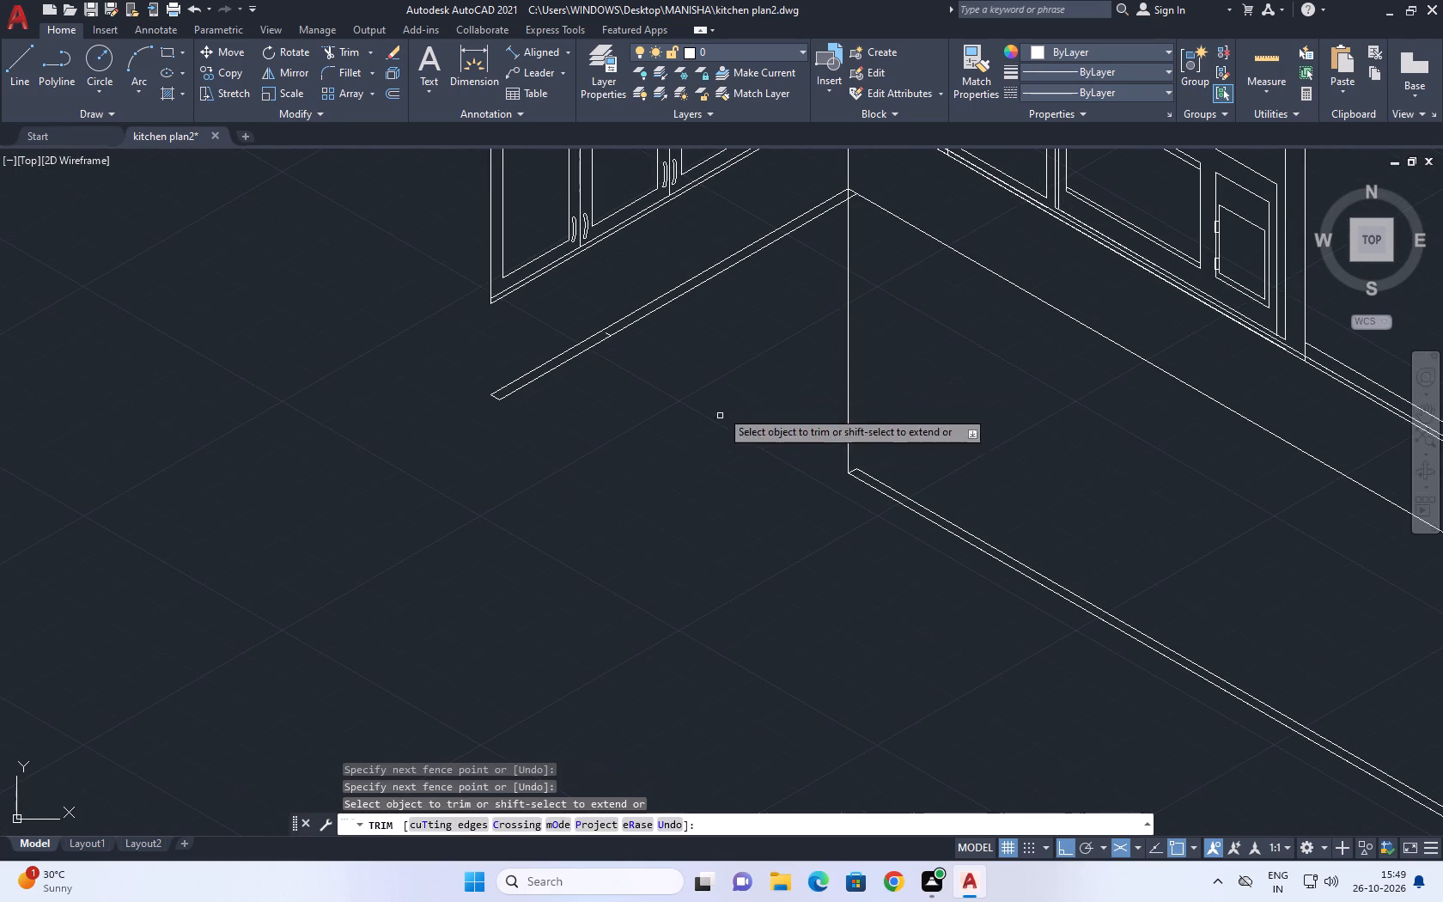
Remove the adjoining counter leg's double edge lines below the side wall cabinets, including the leftover stub and short end line.
left_click(671, 270)
left_click(682, 338)
left_click_drag(674, 303, 665, 316)
left_click(544, 390)
left_click_drag(592, 321, 594, 331)
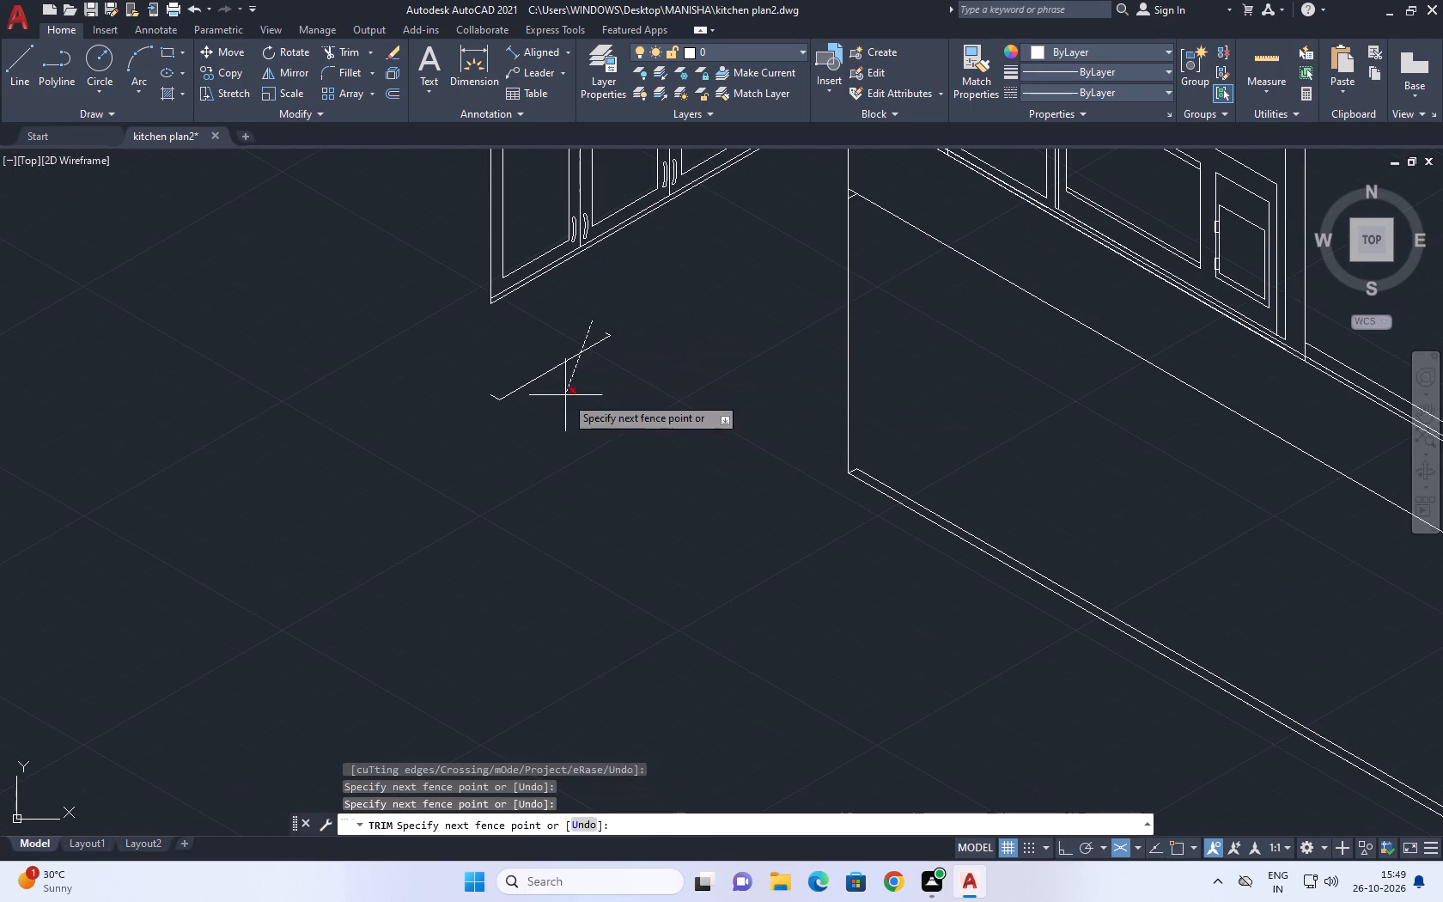
left_click(565, 399)
left_click(629, 317)
left_click(484, 411)
left_click(609, 334)
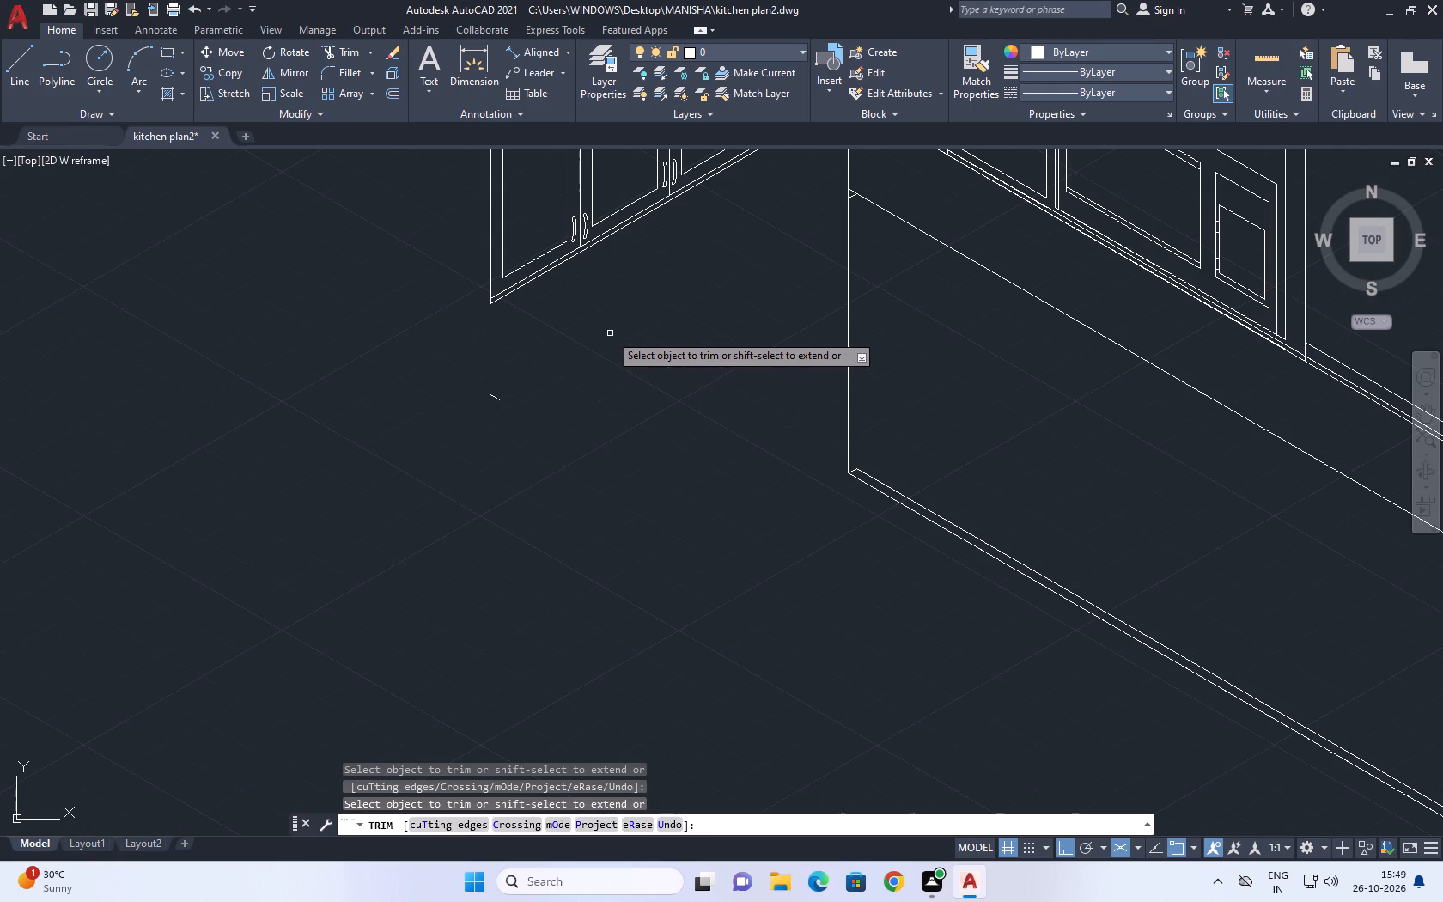
left_click(508, 393)
left_click(492, 405)
left_click(511, 393)
left_click(483, 408)
key("Escape")
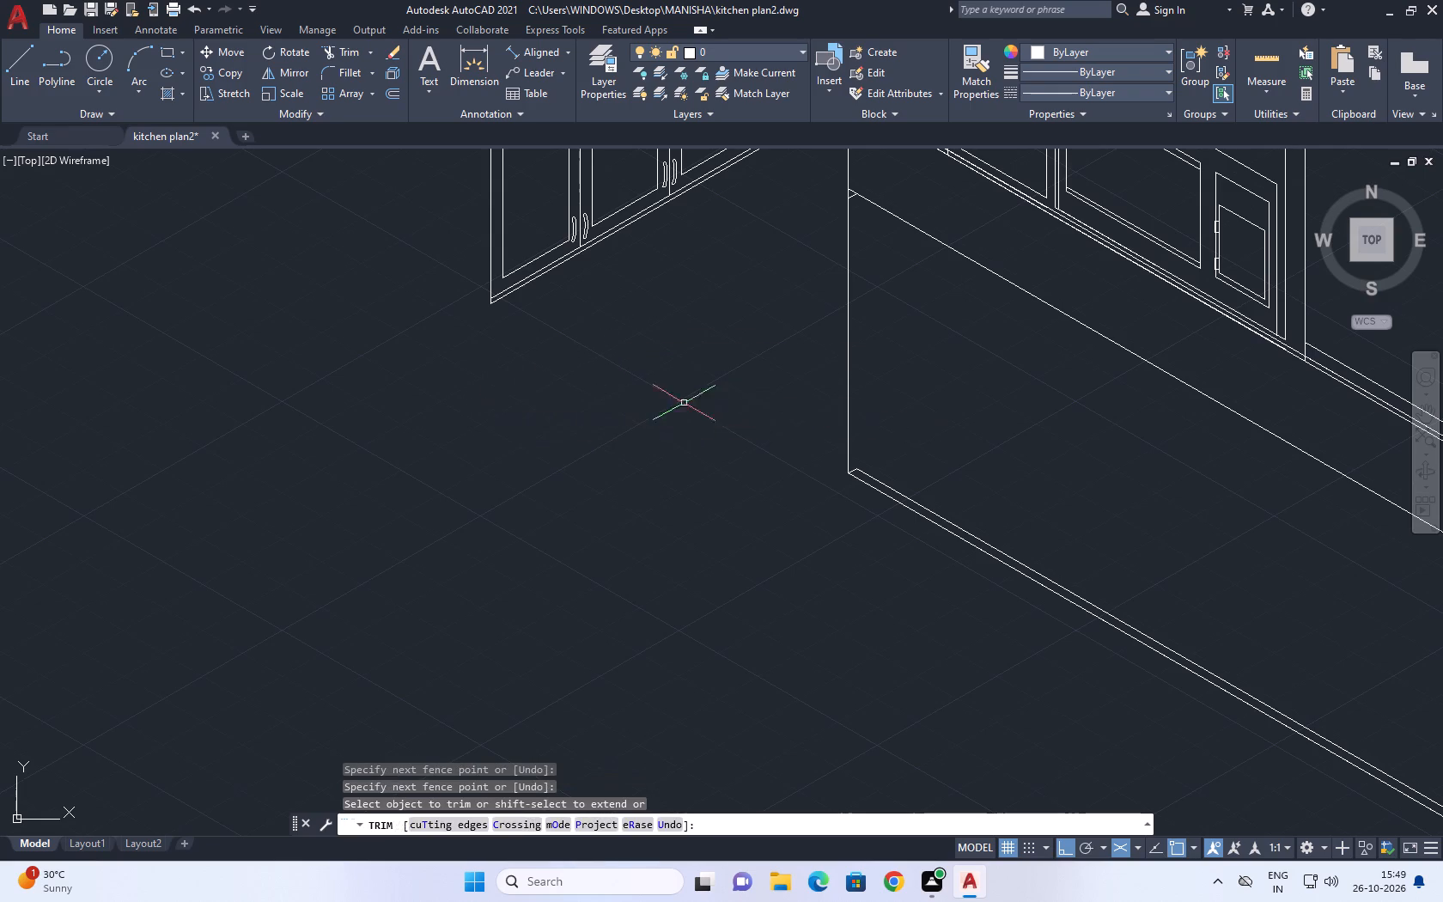
Erase the short leftover line where the counter's back line meets the corner vertical.
scroll(684, 403, "down", 2)
scroll(750, 314, "up", 2)
left_click_drag(712, 313, 720, 311)
left_click_drag(764, 347, 770, 371)
key("Delete")
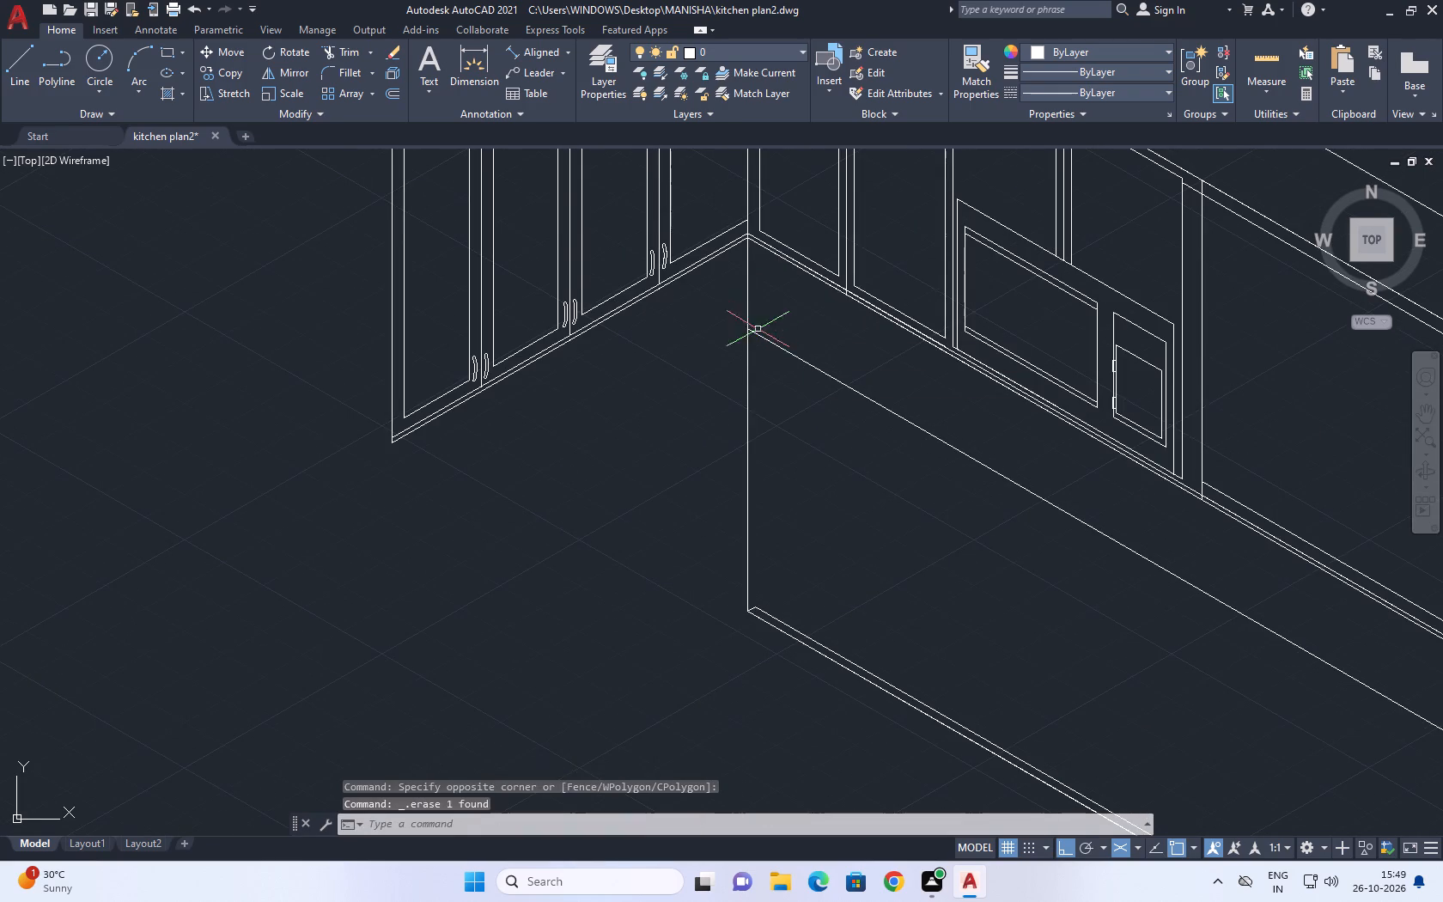
Erase the short leftover end line where the counter's front edge meets the corner vertical.
middle_click_drag(758, 435, 756, 315)
scroll(712, 470, "up", 1)
left_click_drag(697, 411, 757, 430)
left_click_drag(887, 576, 870, 588)
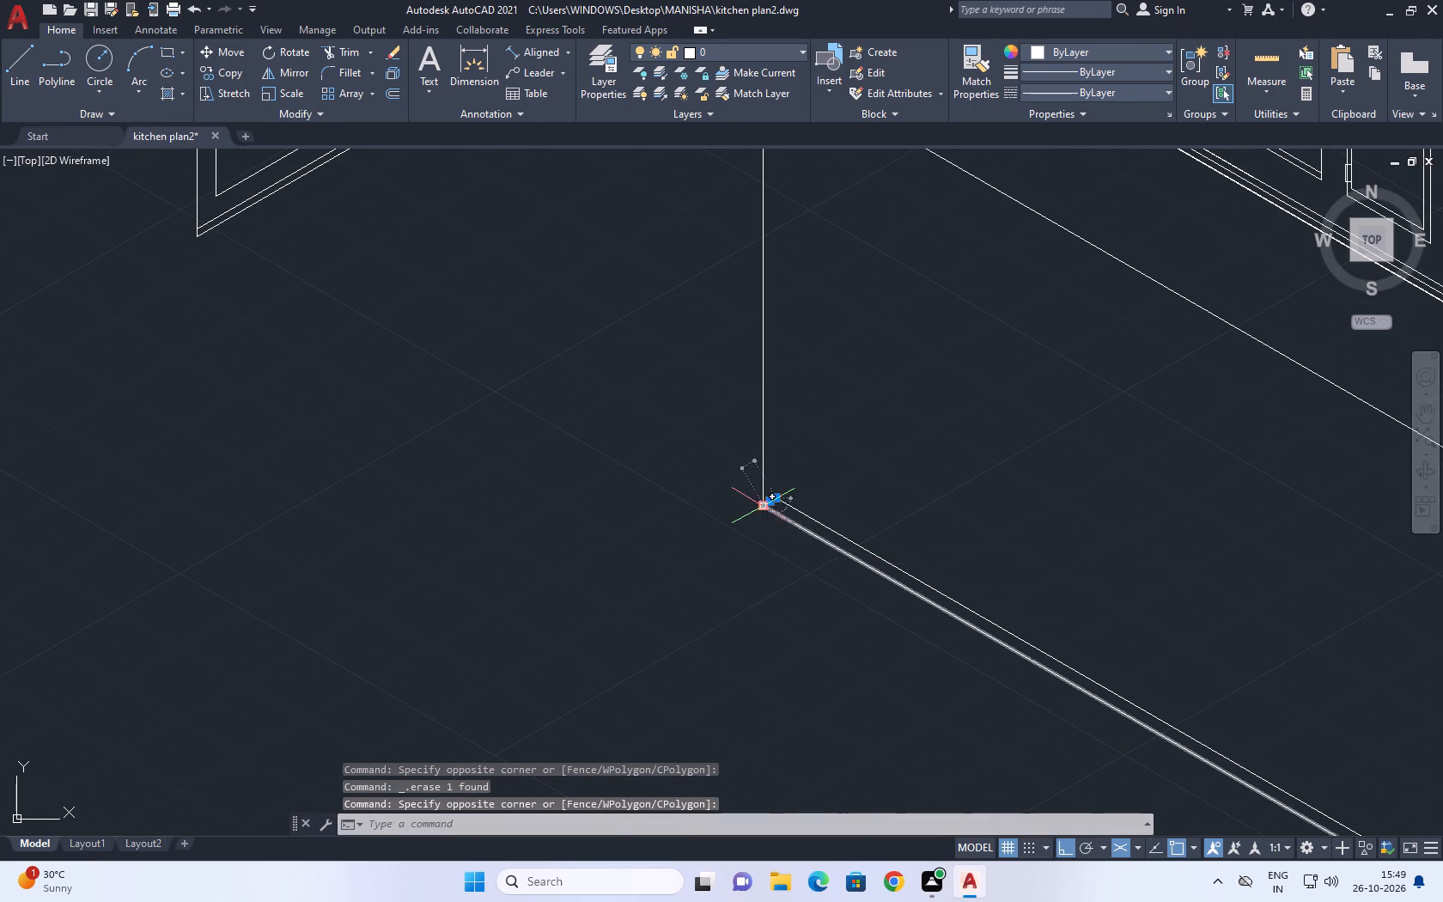
key("Delete")
key("Delete")
Extend the upper of the counter's double front edge lines to the corner vertical.
middle_click_drag(719, 480, 736, 545)
key("e")
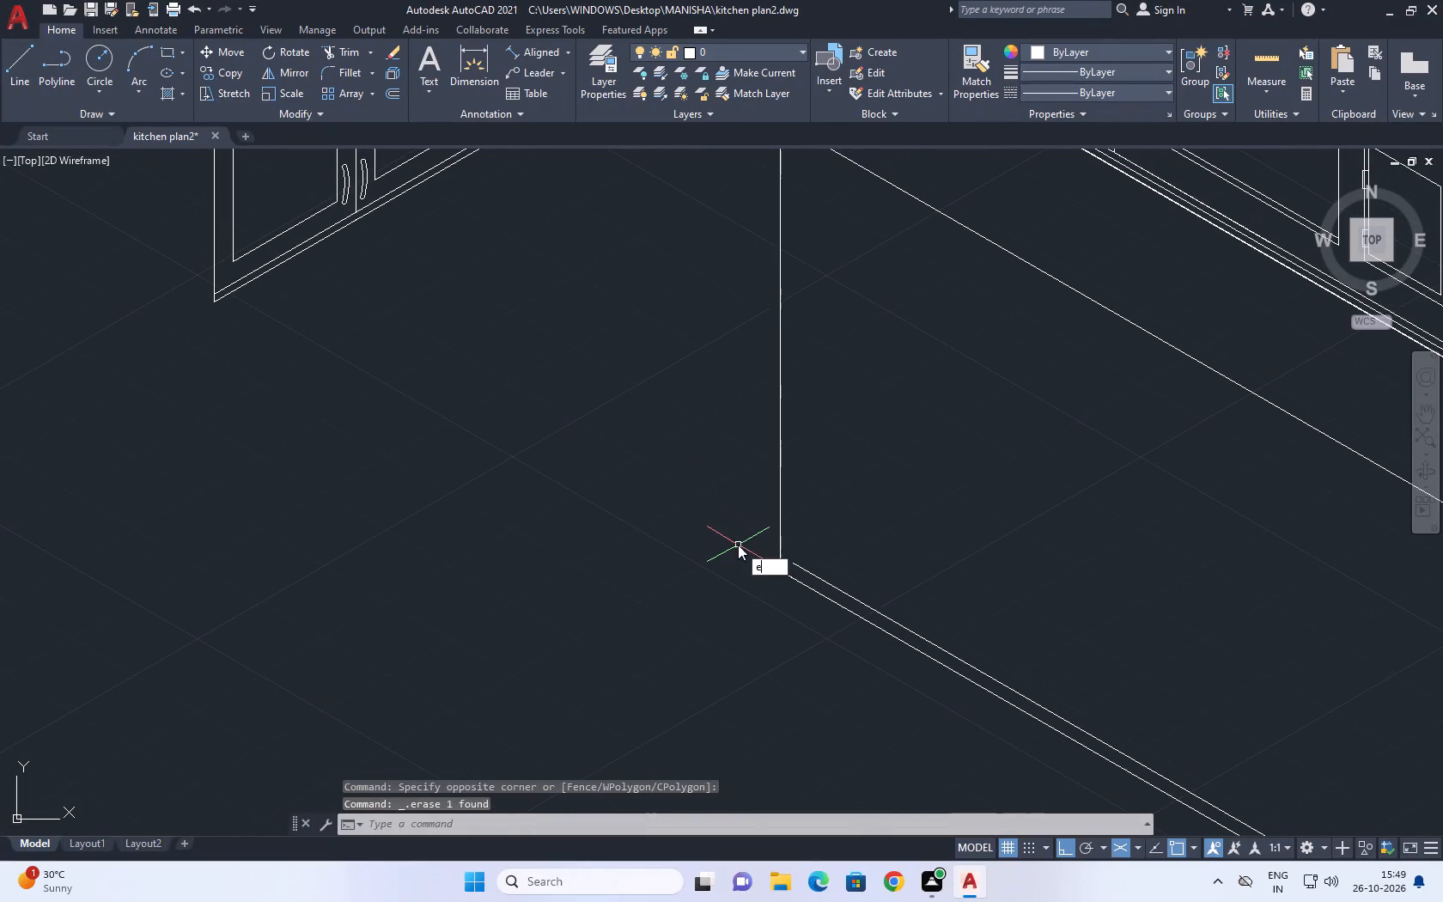
key("x")
key("space")
left_click(831, 584)
key("Escape")
Examine the counter's corner beneath the wall cabinets and compare it with the finished far end.
scroll(795, 470, "down", 3)
scroll(806, 399, "up", 1)
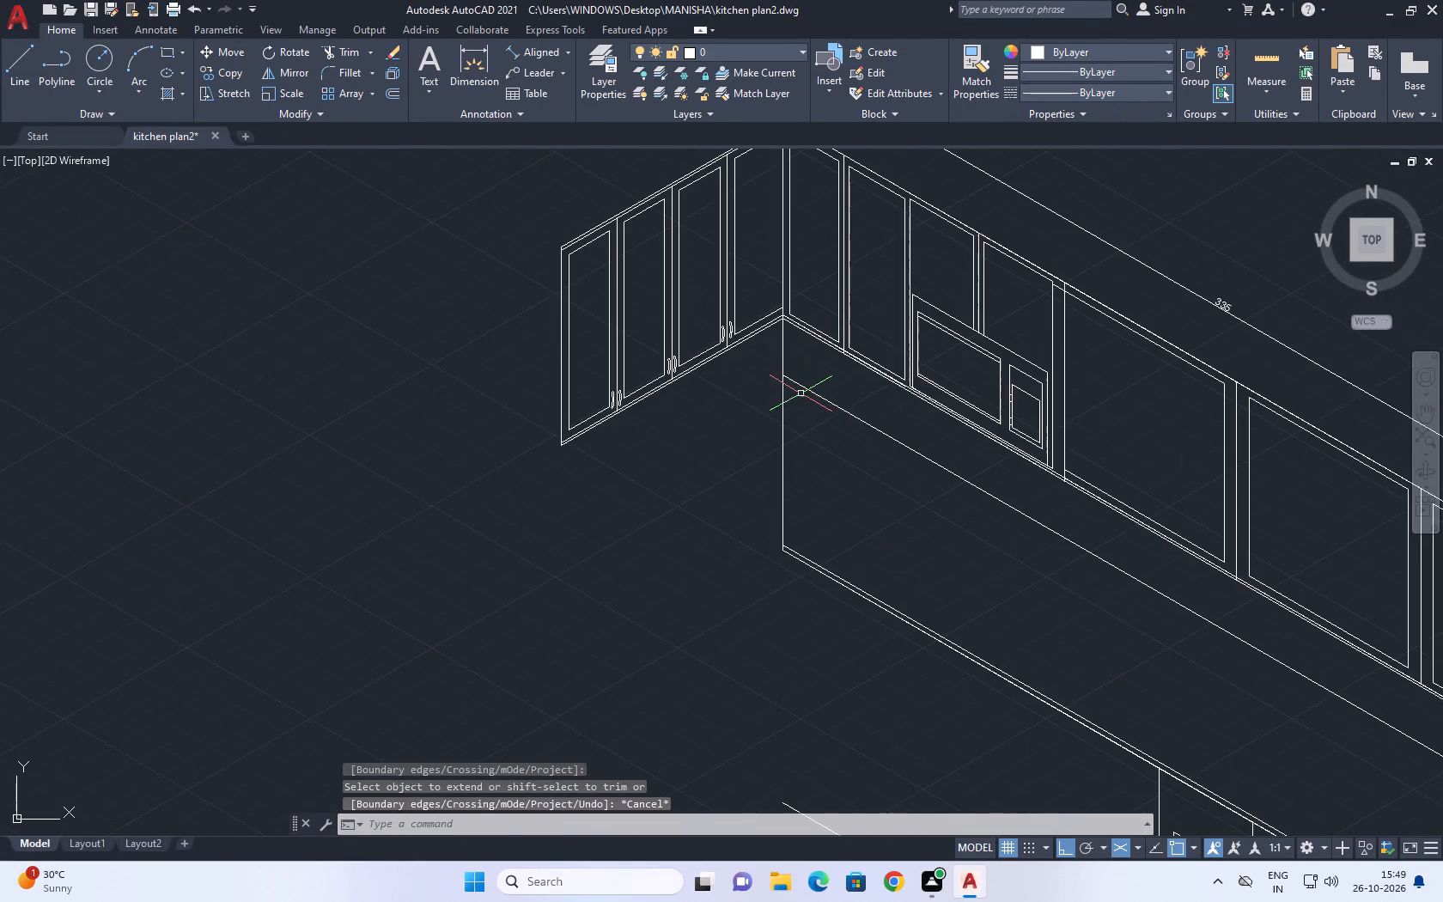
scroll(801, 393, "up", 1)
scroll(801, 391, "down", 1)
middle_click_drag(823, 405, 821, 463)
middle_click_drag(848, 497, 837, 470)
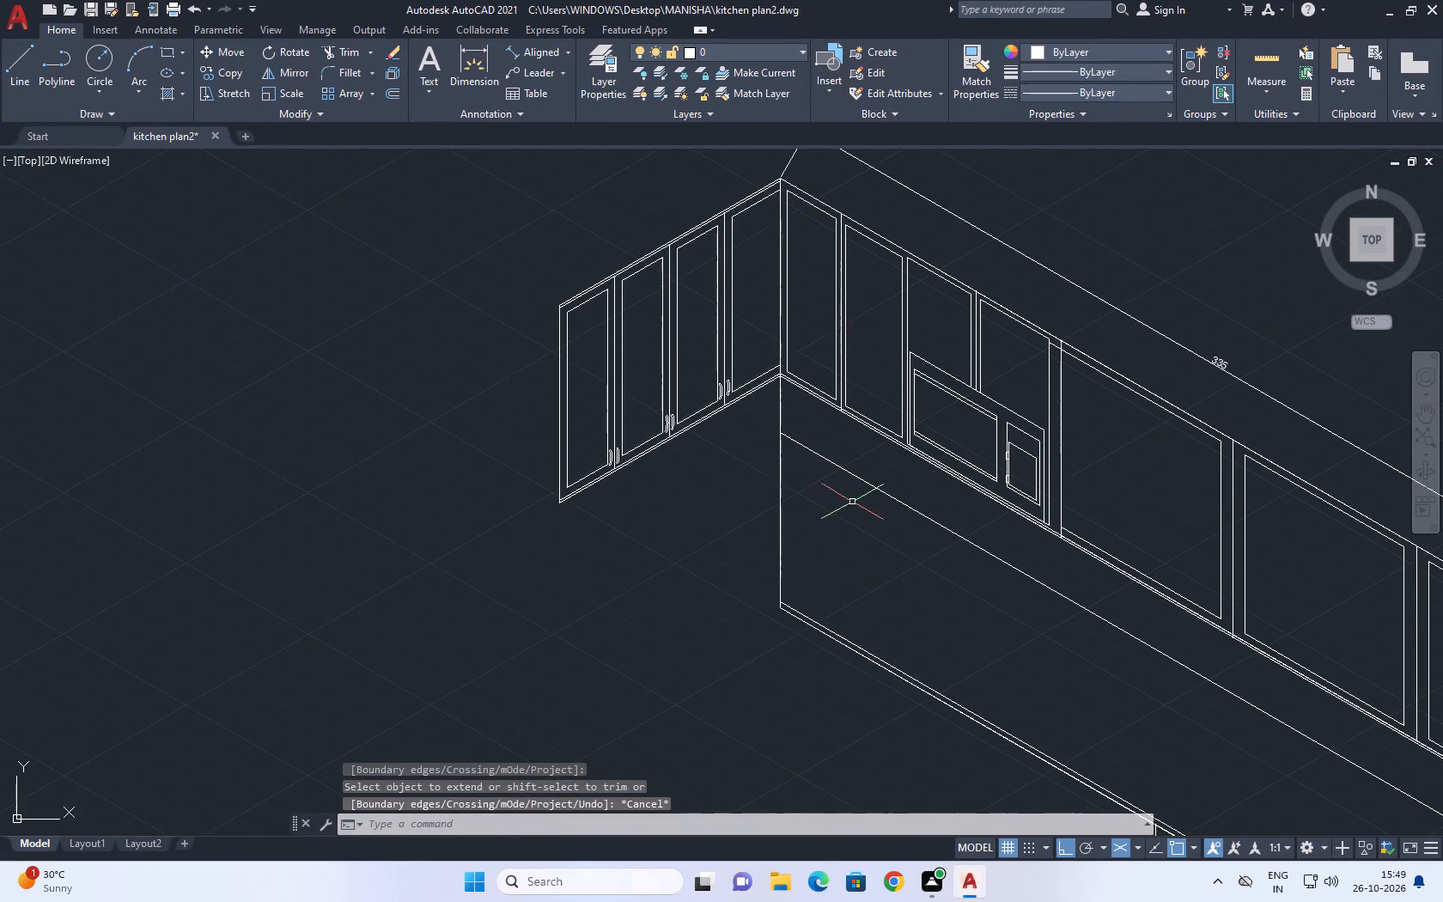
middle_click_drag(837, 470, 798, 369)
scroll(806, 504, "down", 2)
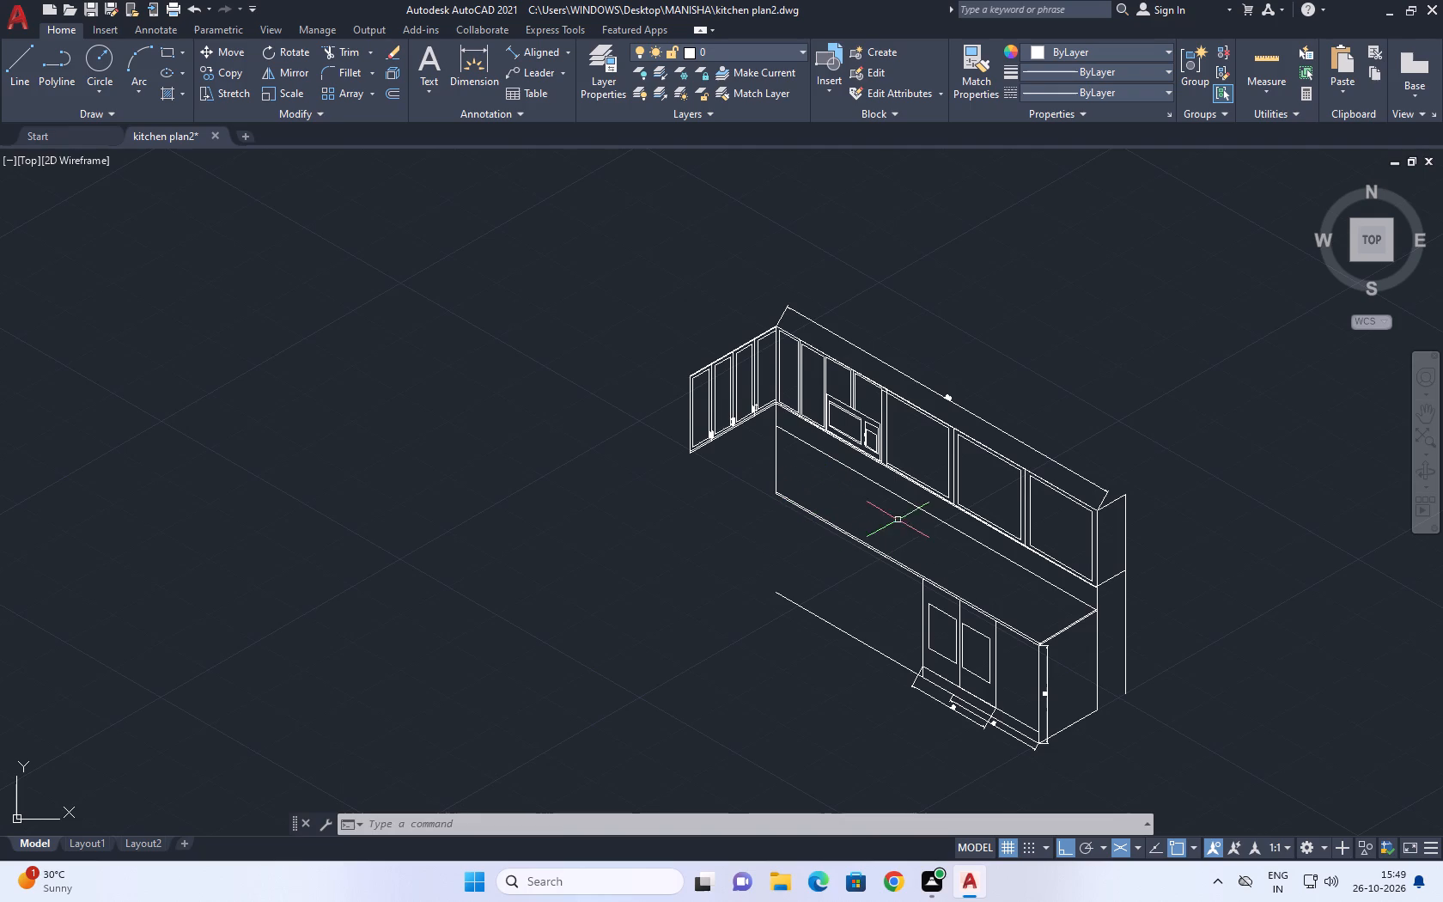
middle_click_drag(1103, 629, 1026, 614)
scroll(933, 641, "up", 2)
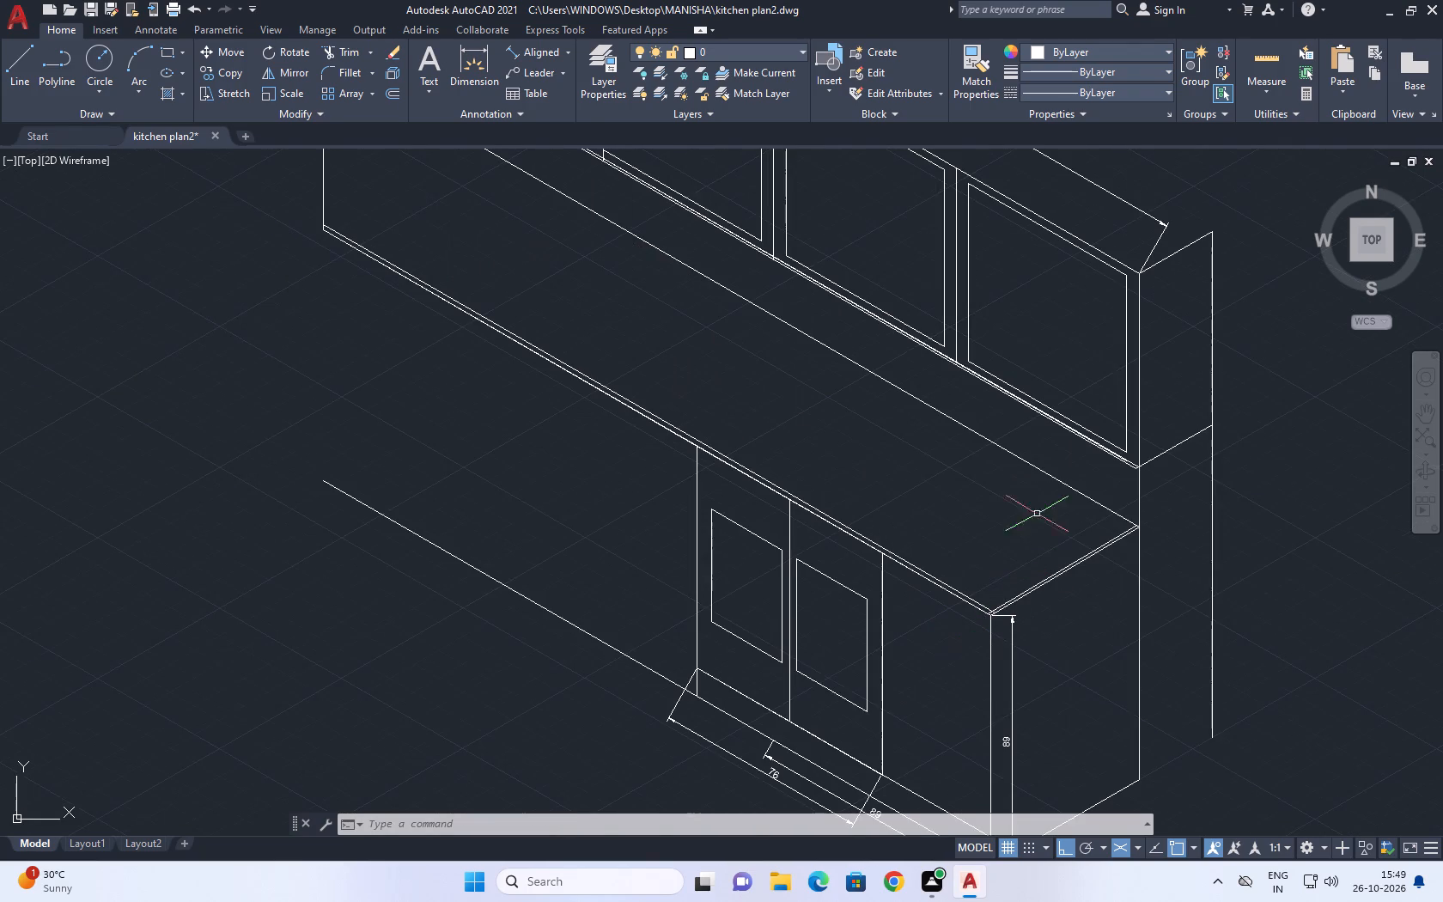
middle_click_drag(1012, 487, 1000, 529)
middle_click_drag(589, 428, 1055, 698)
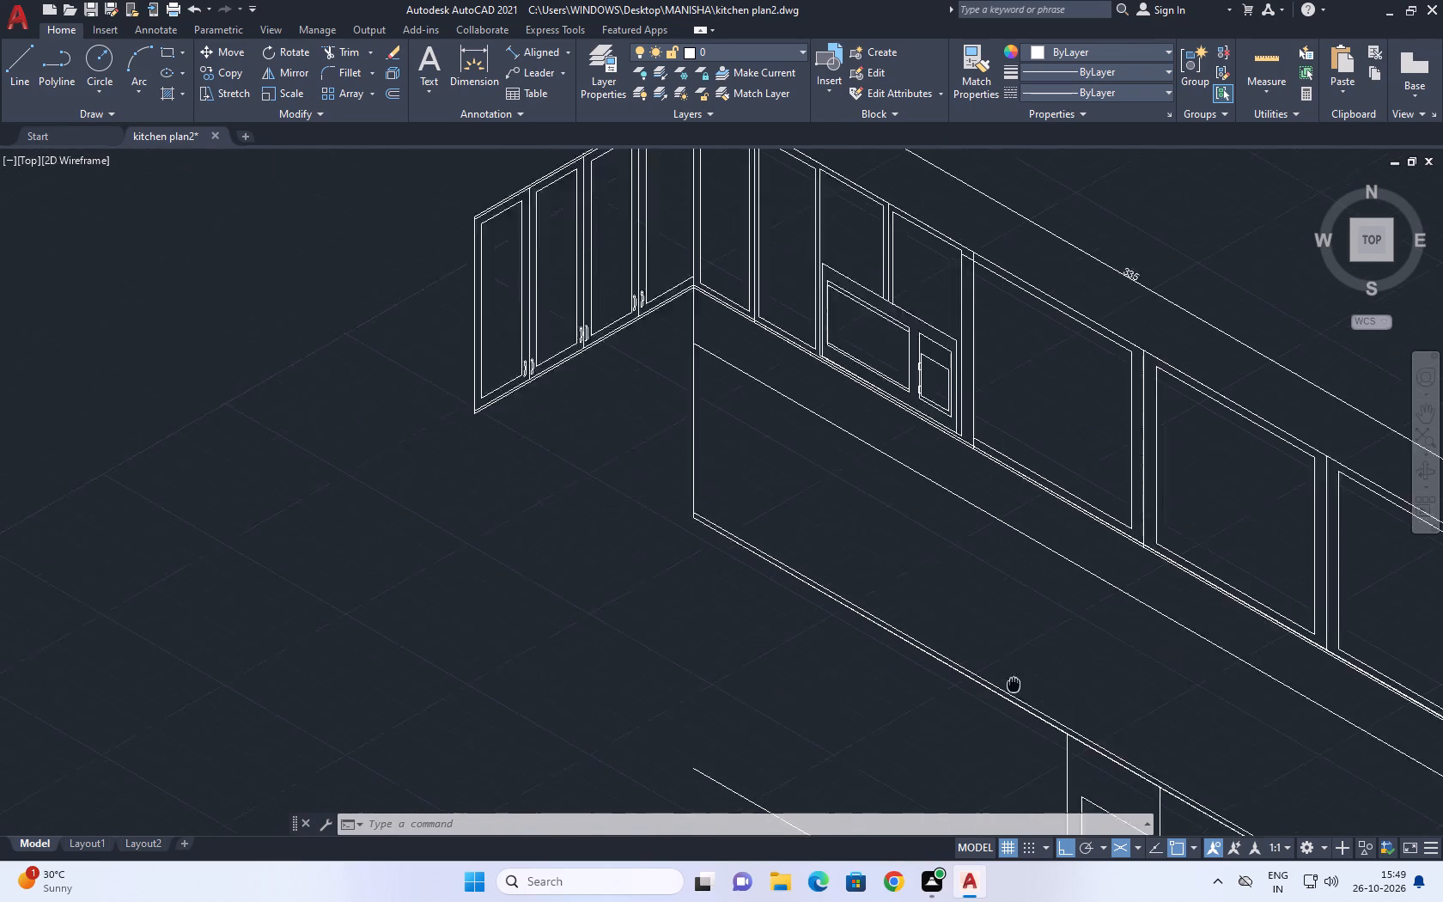
middle_click_drag(1055, 698, 1075, 704)
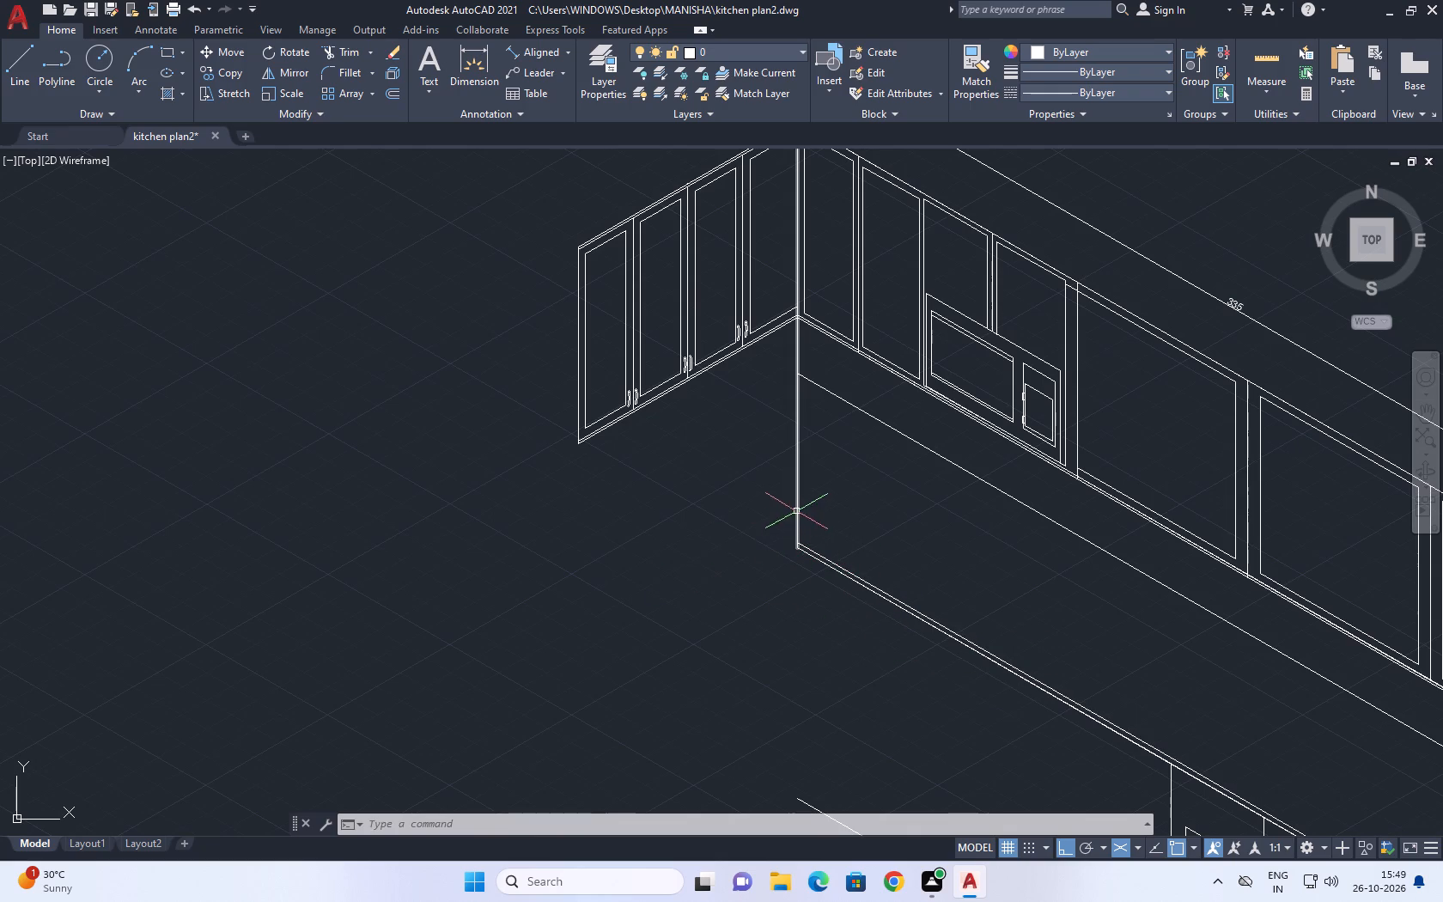
middle_click_drag(794, 504, 770, 538)
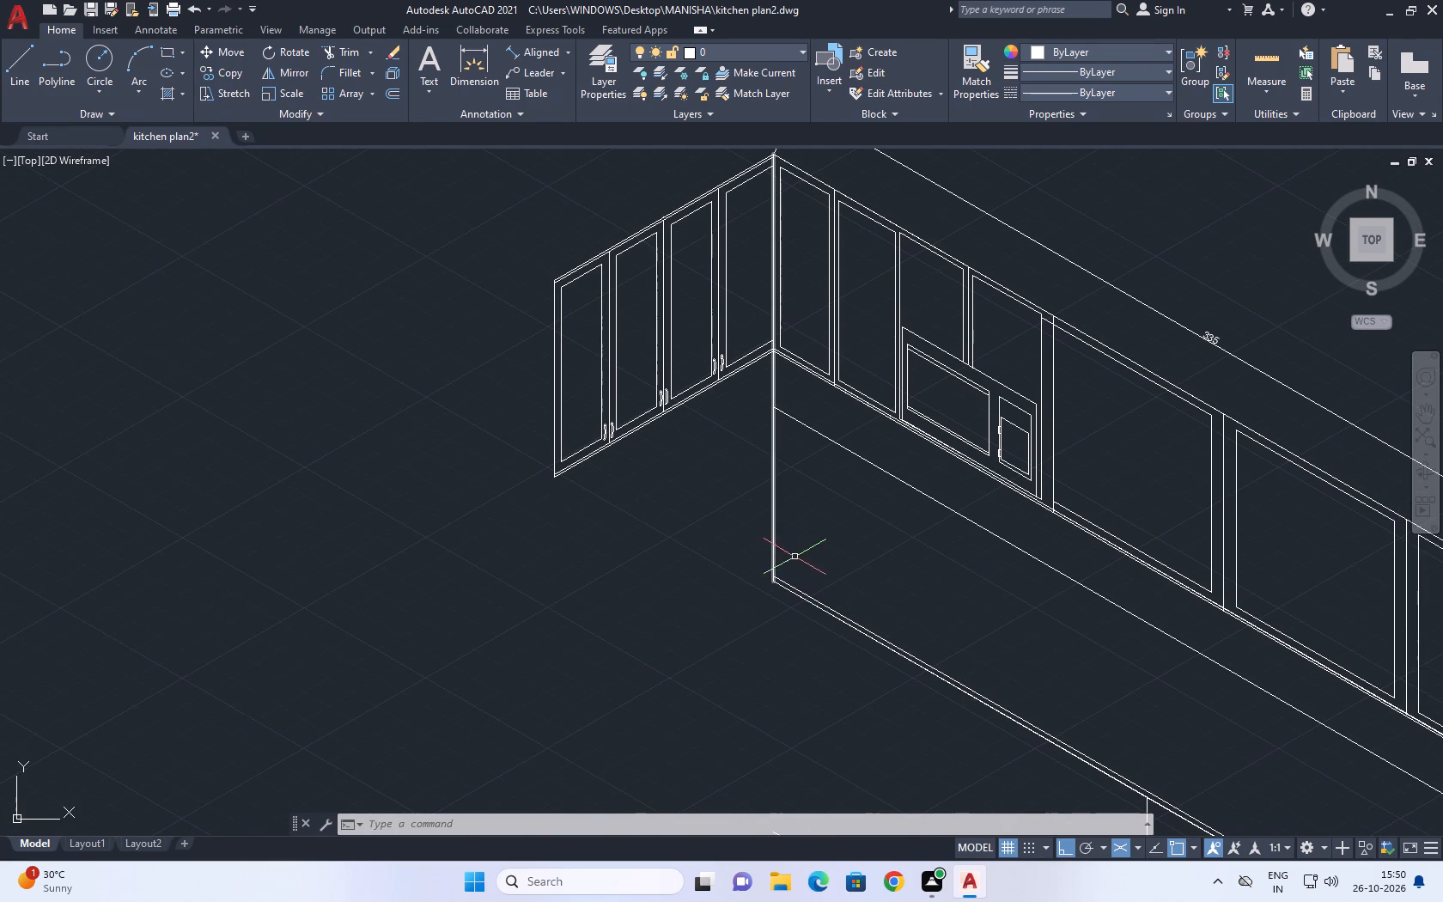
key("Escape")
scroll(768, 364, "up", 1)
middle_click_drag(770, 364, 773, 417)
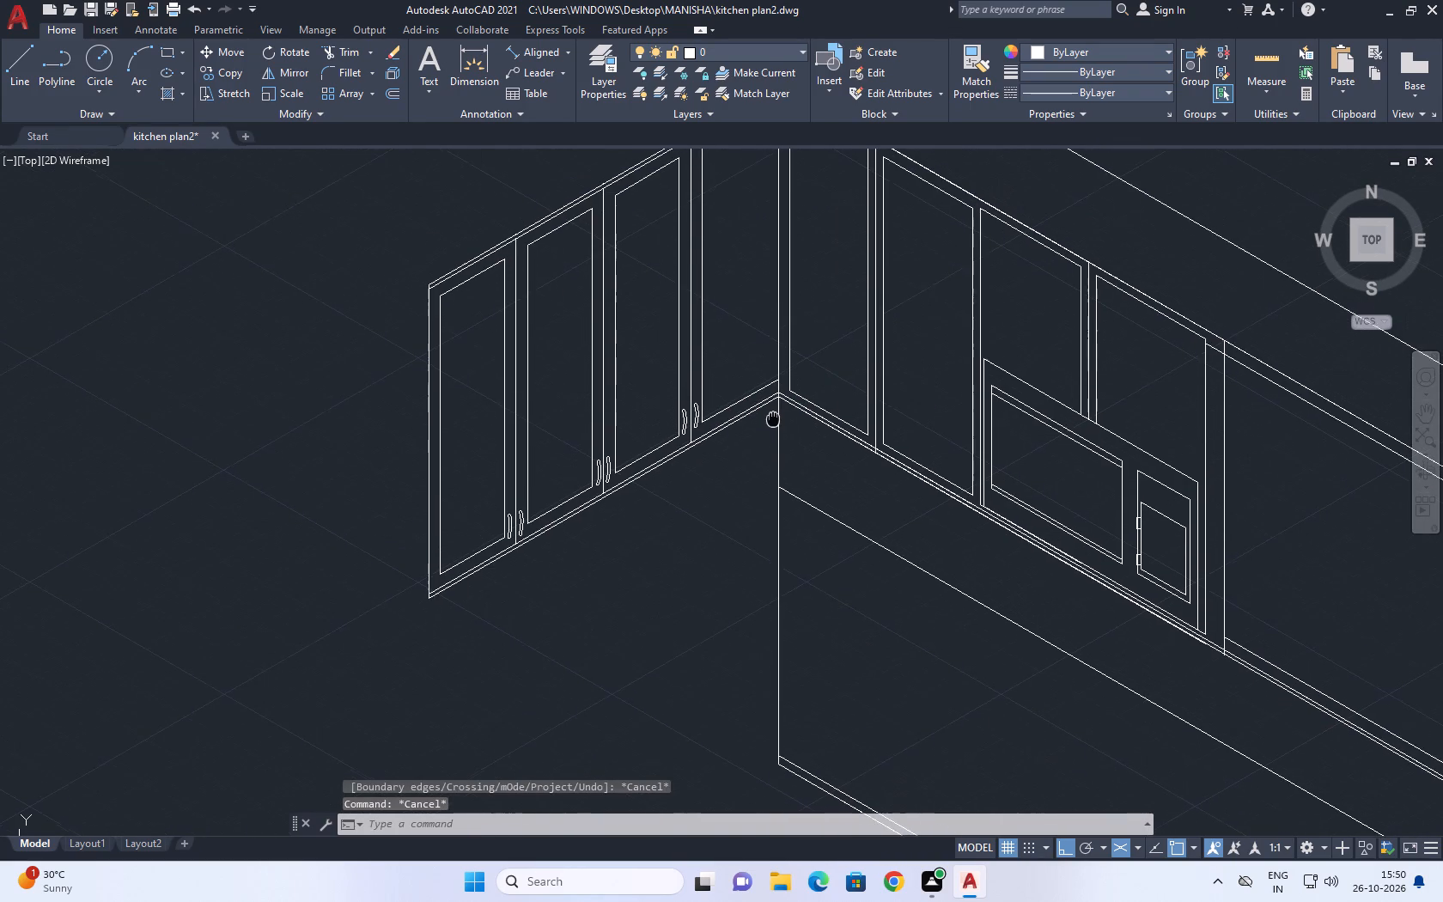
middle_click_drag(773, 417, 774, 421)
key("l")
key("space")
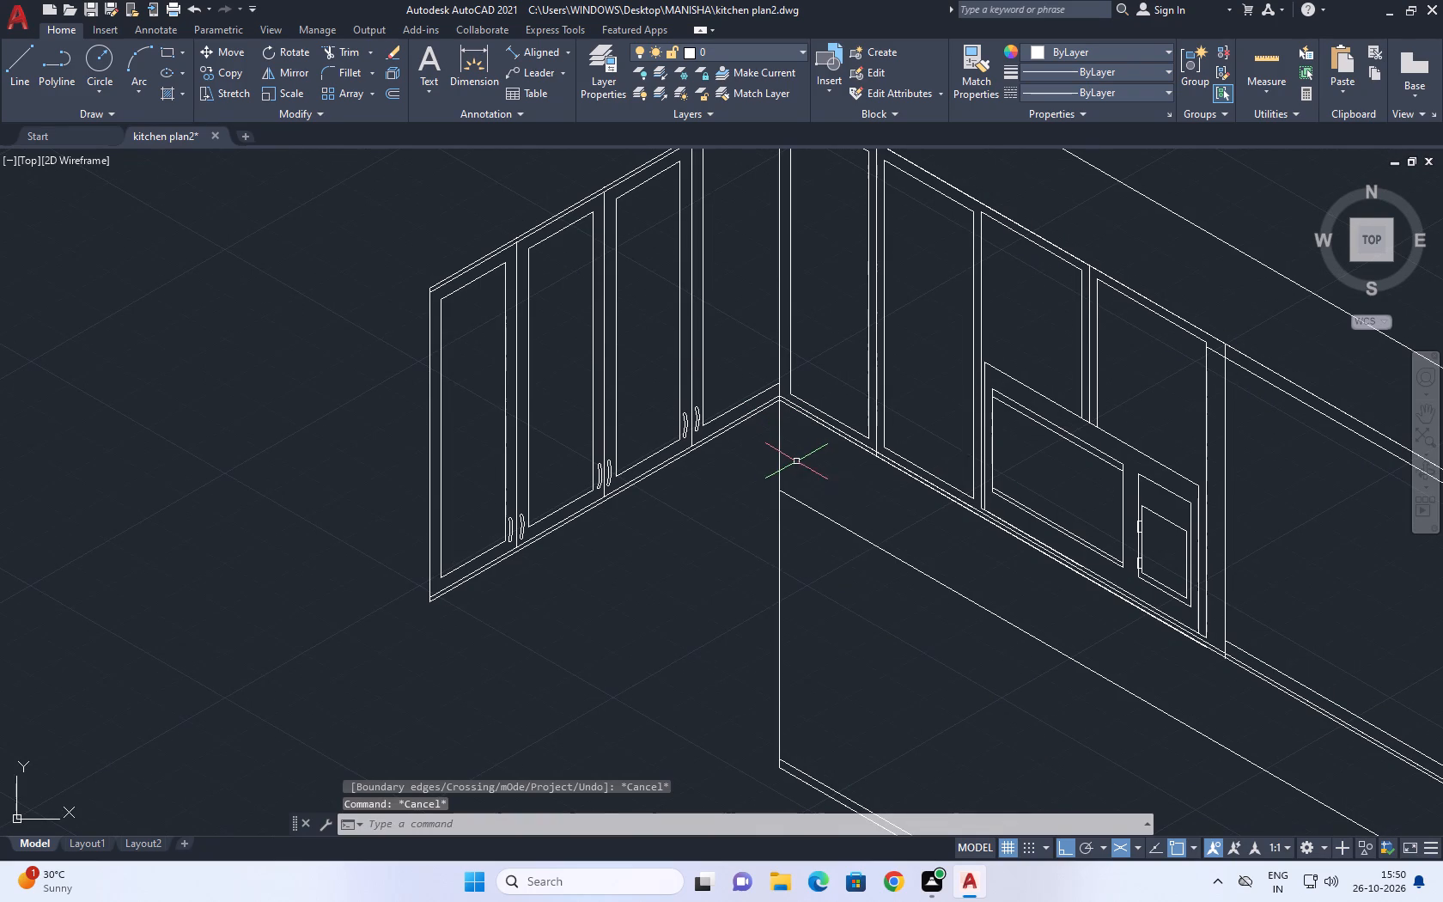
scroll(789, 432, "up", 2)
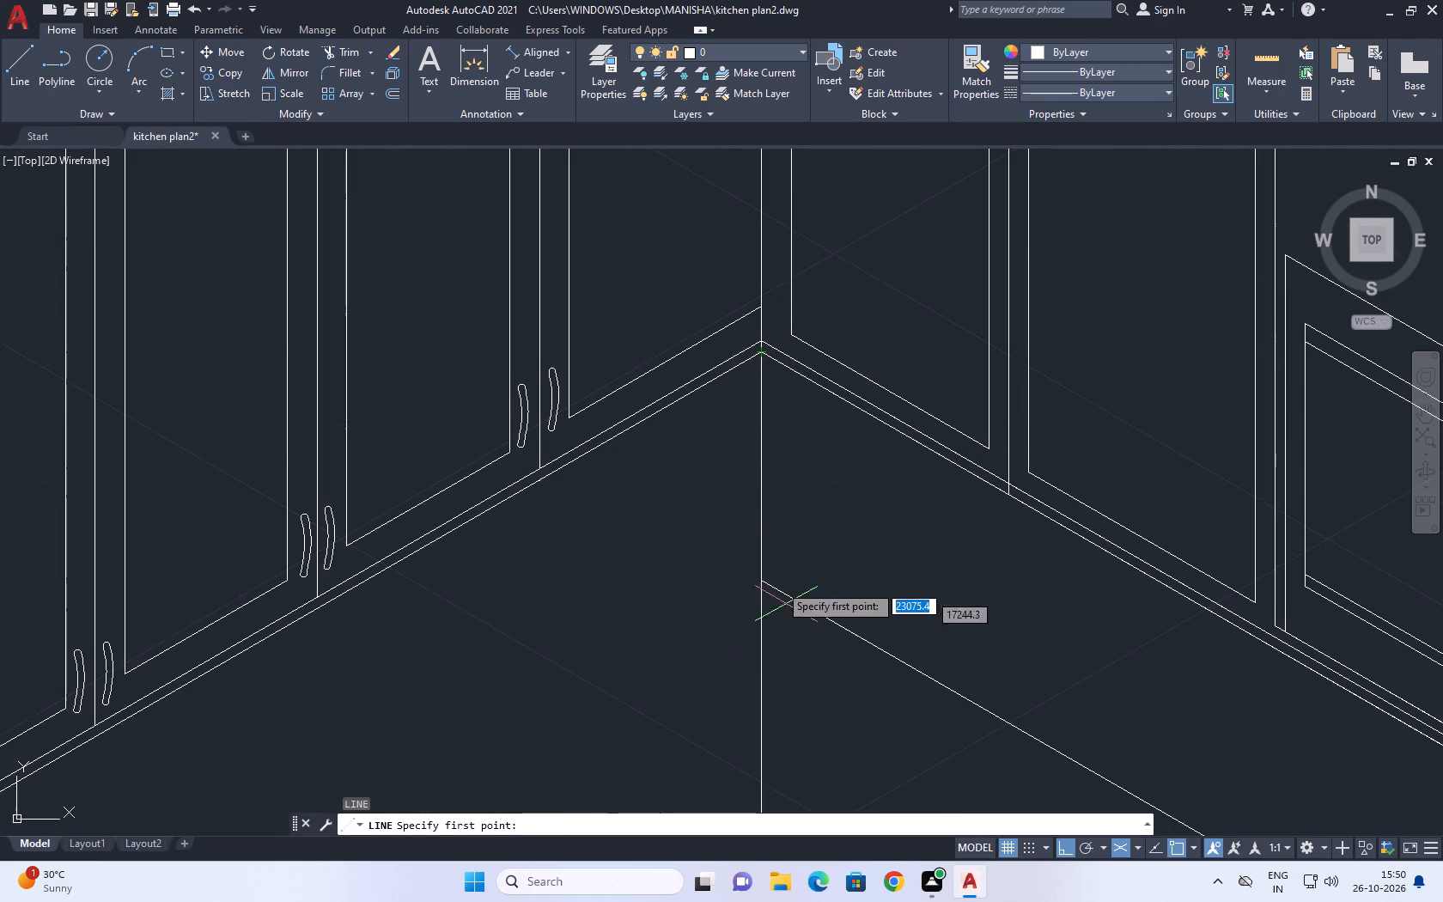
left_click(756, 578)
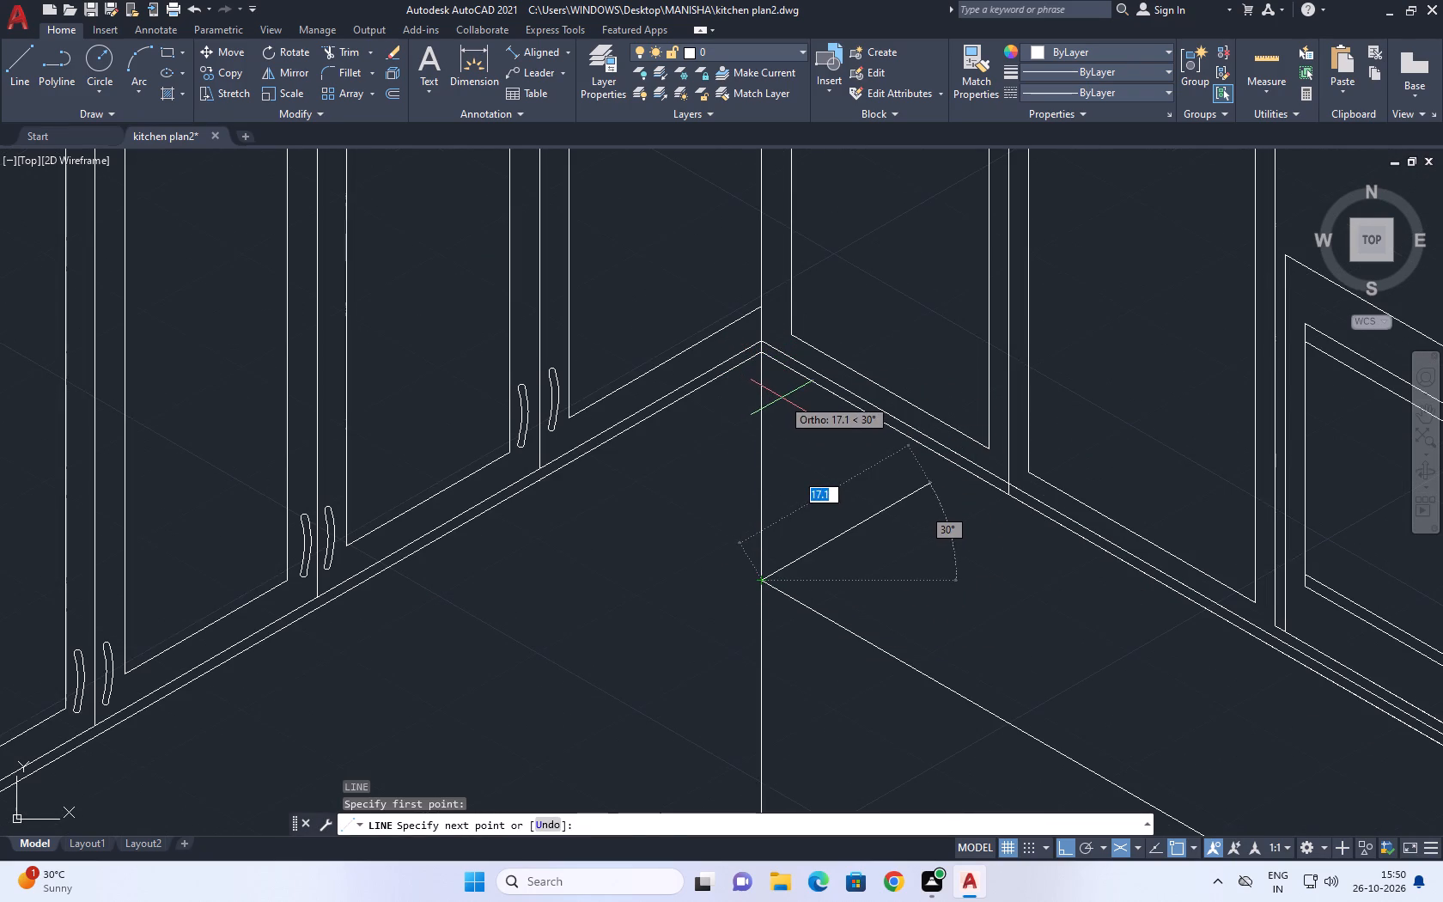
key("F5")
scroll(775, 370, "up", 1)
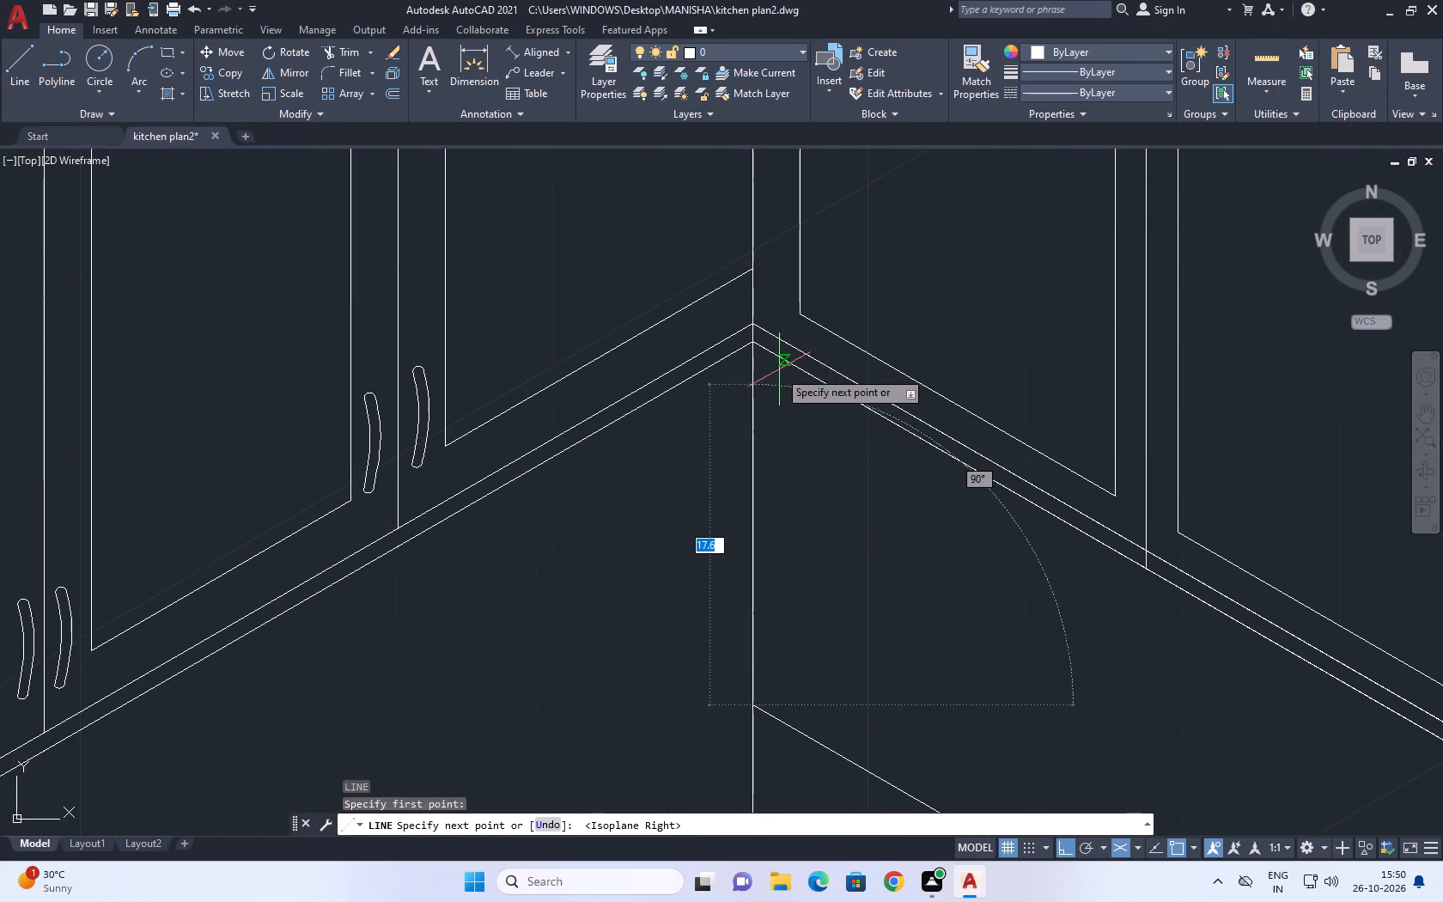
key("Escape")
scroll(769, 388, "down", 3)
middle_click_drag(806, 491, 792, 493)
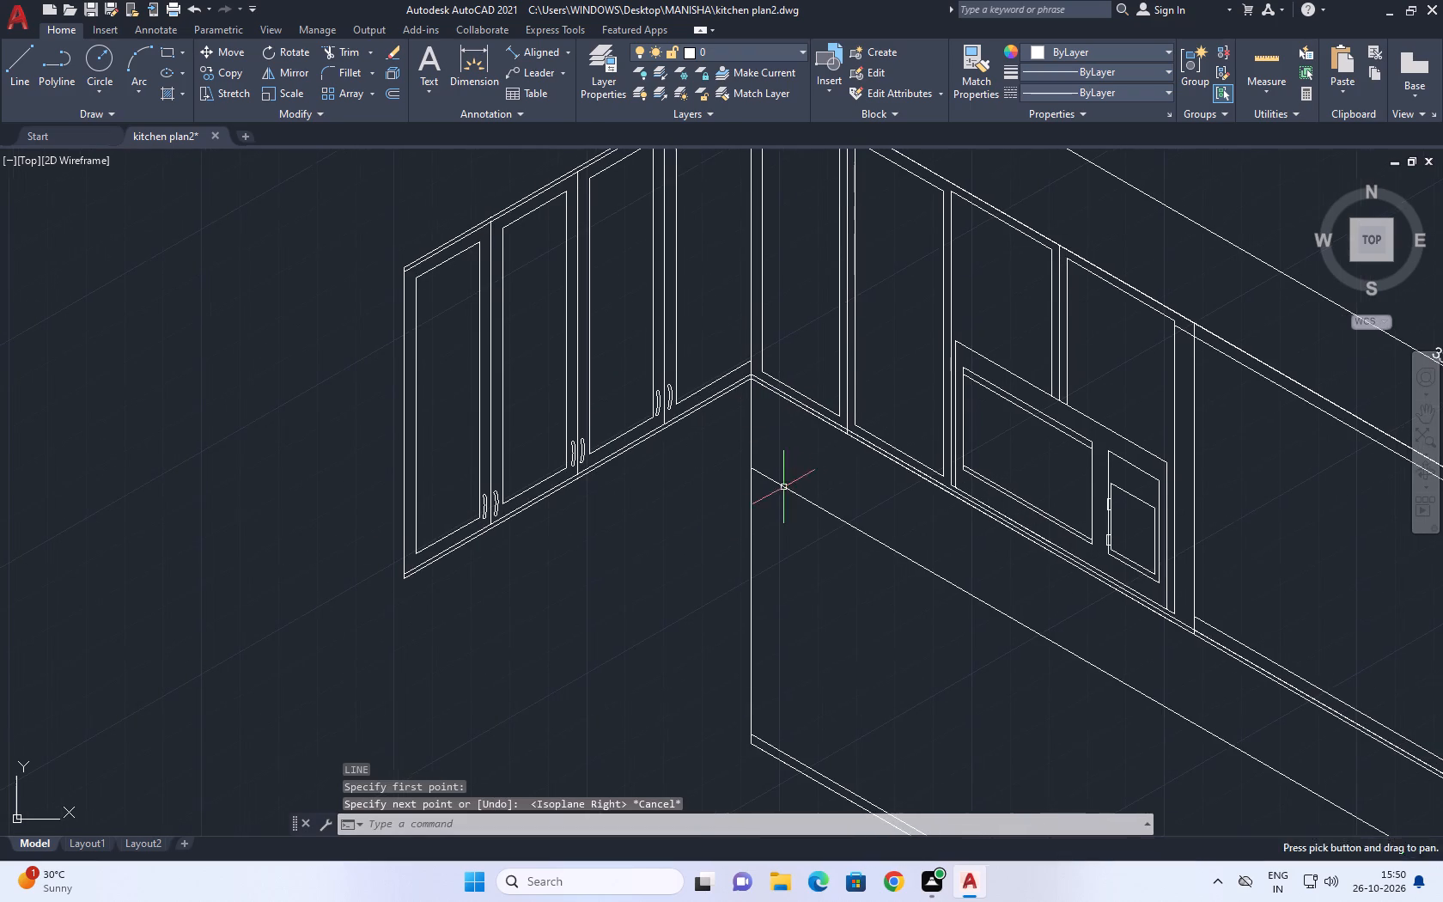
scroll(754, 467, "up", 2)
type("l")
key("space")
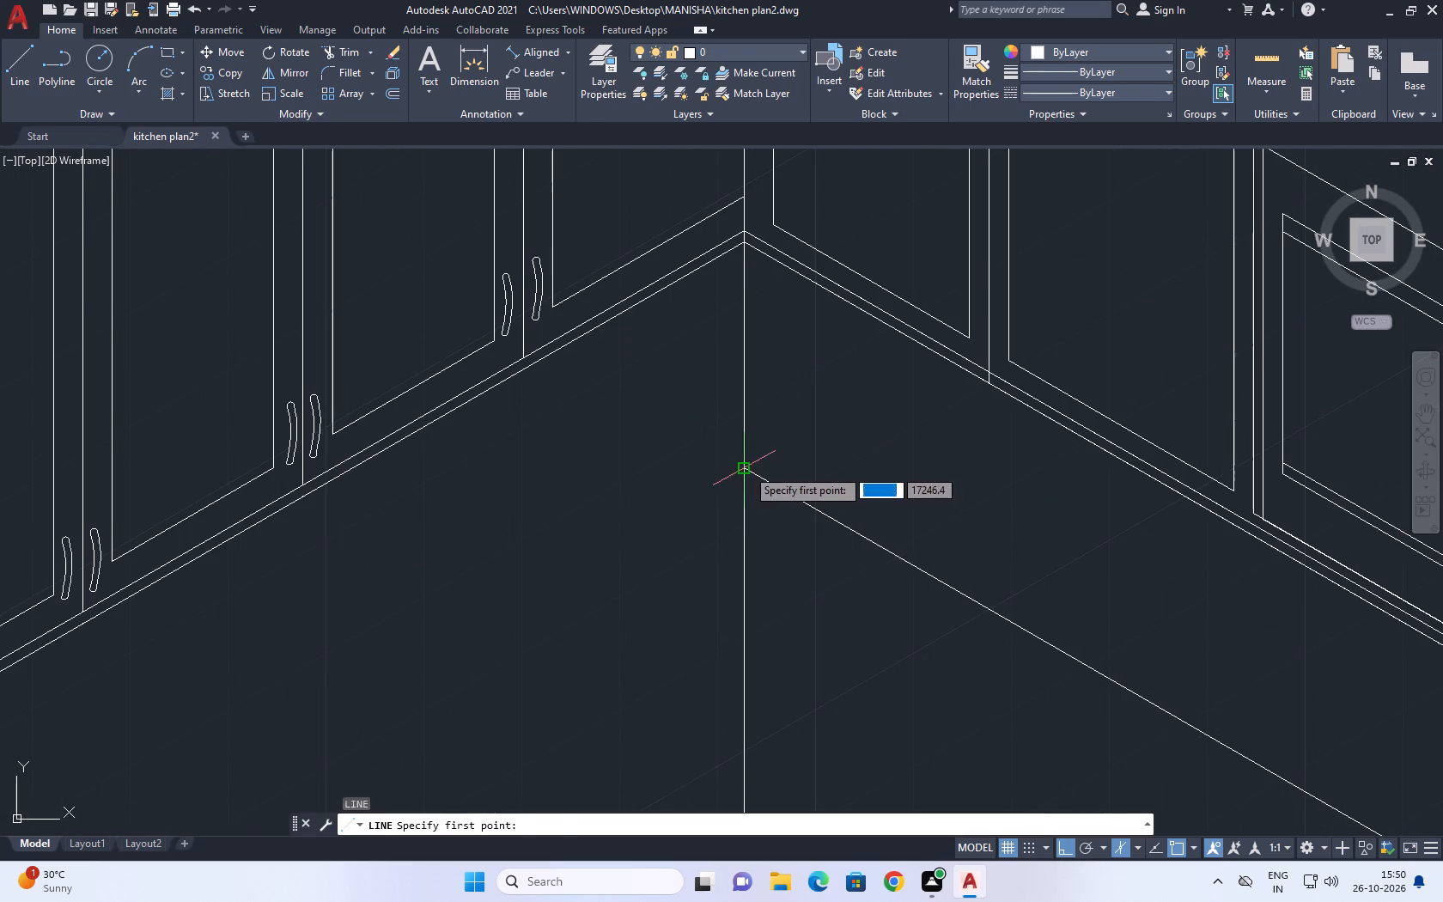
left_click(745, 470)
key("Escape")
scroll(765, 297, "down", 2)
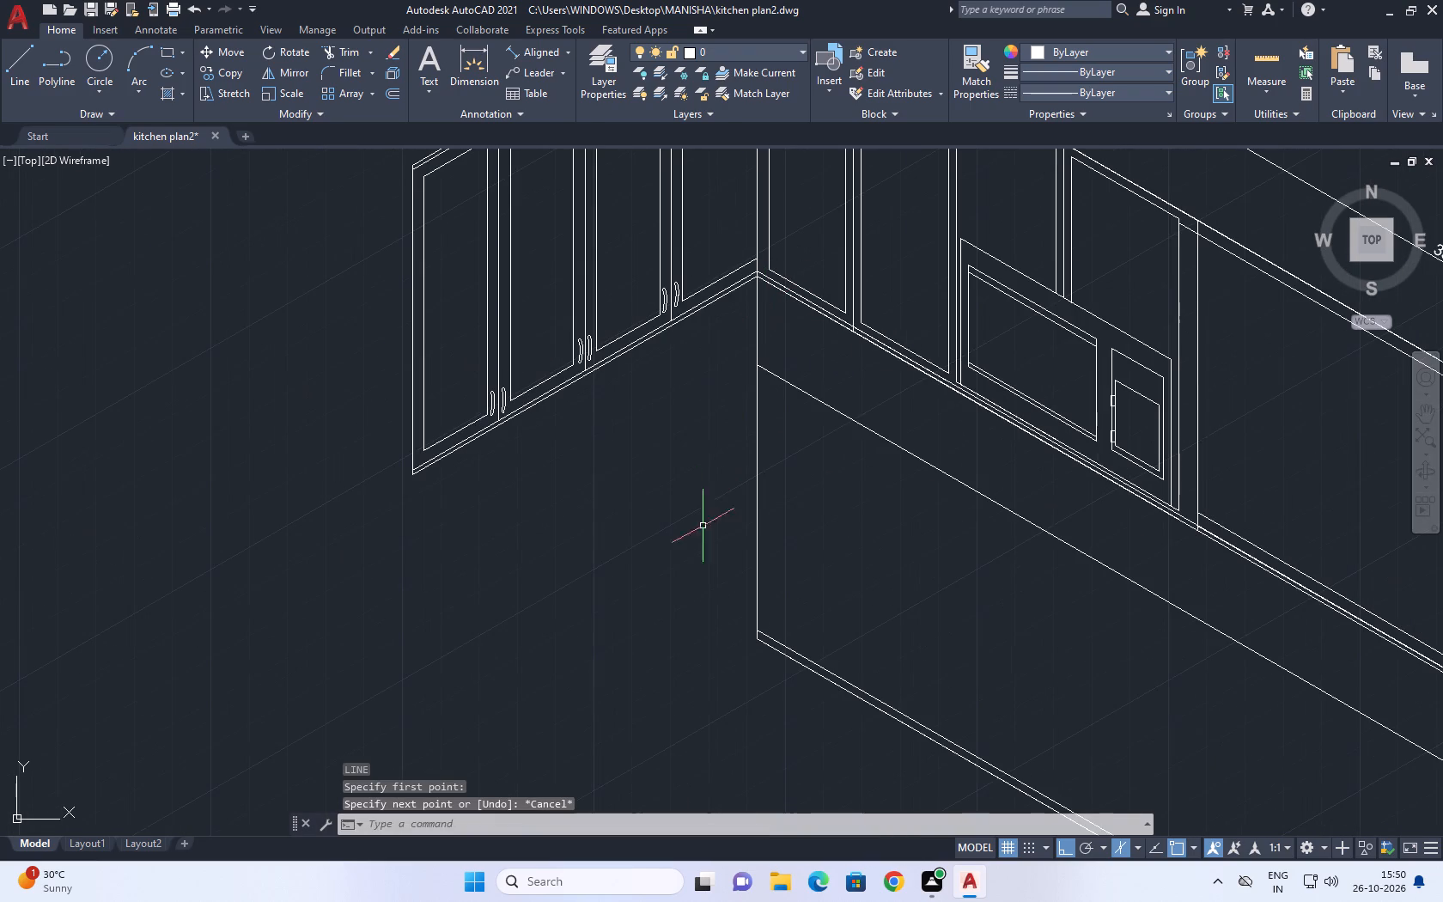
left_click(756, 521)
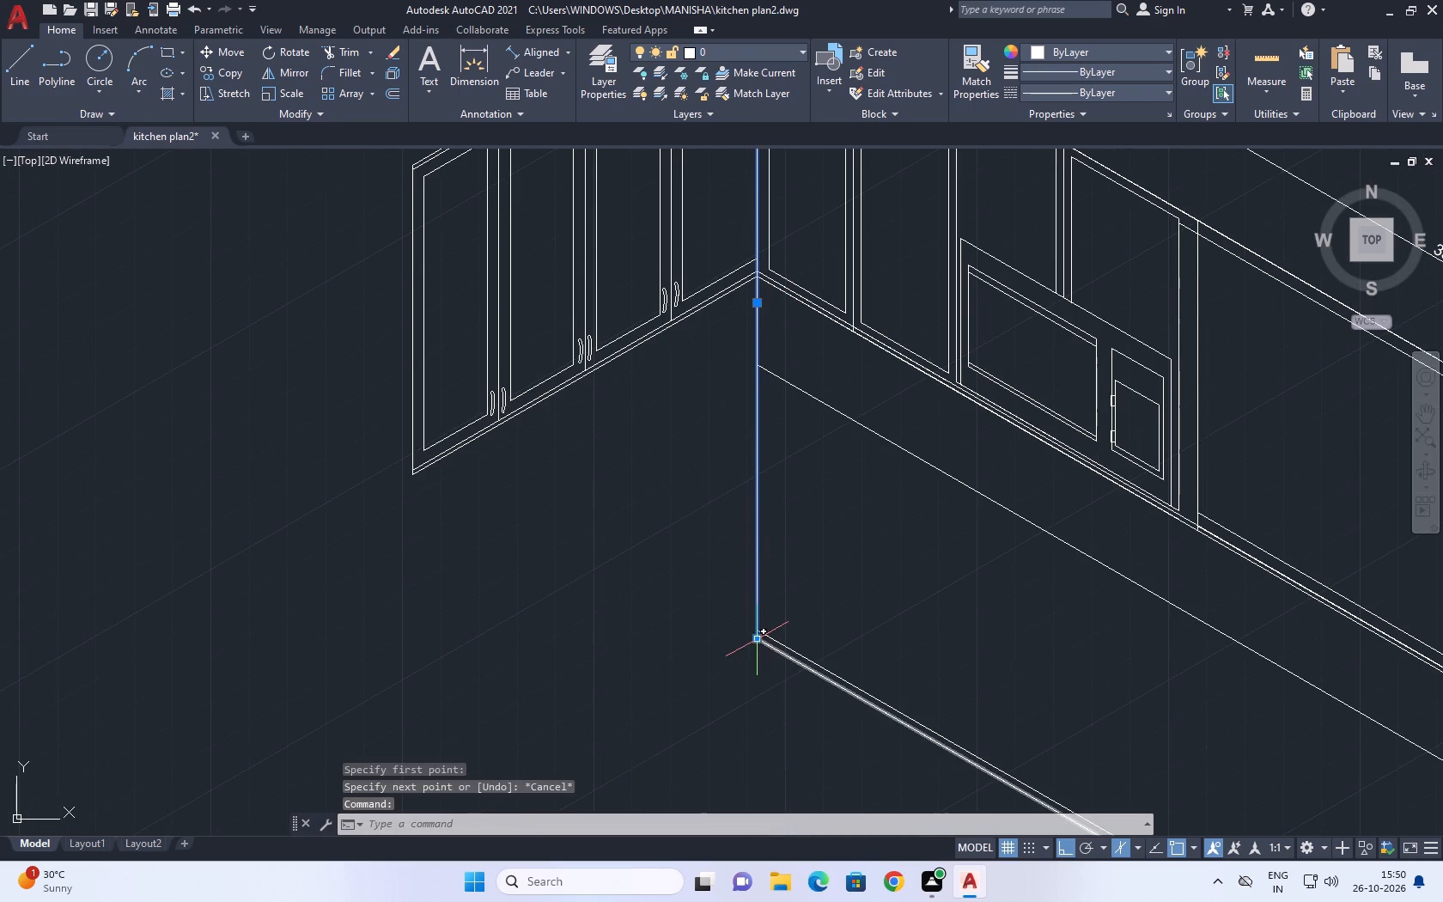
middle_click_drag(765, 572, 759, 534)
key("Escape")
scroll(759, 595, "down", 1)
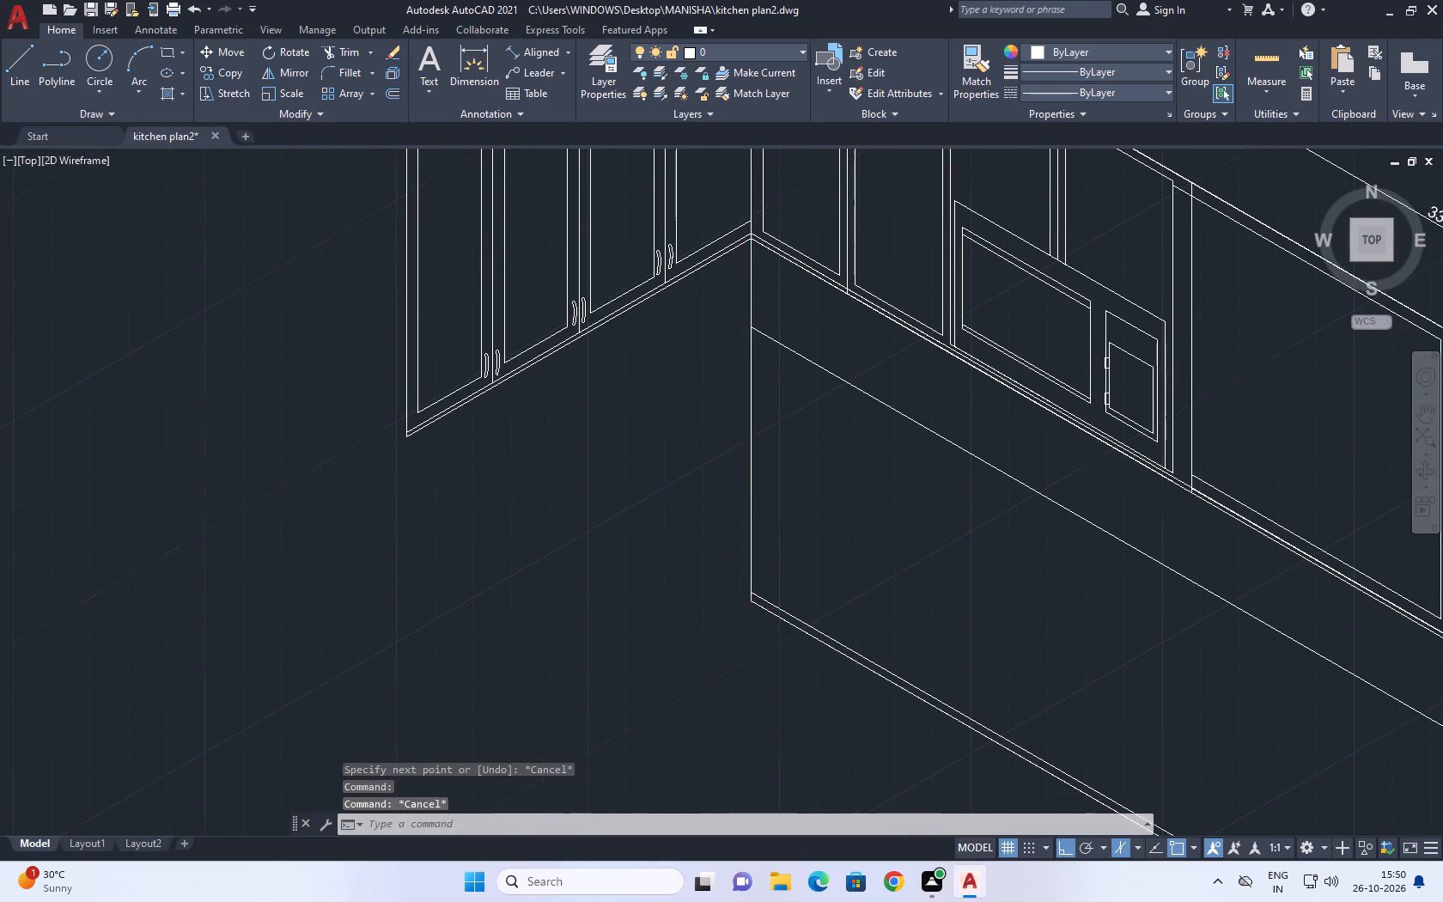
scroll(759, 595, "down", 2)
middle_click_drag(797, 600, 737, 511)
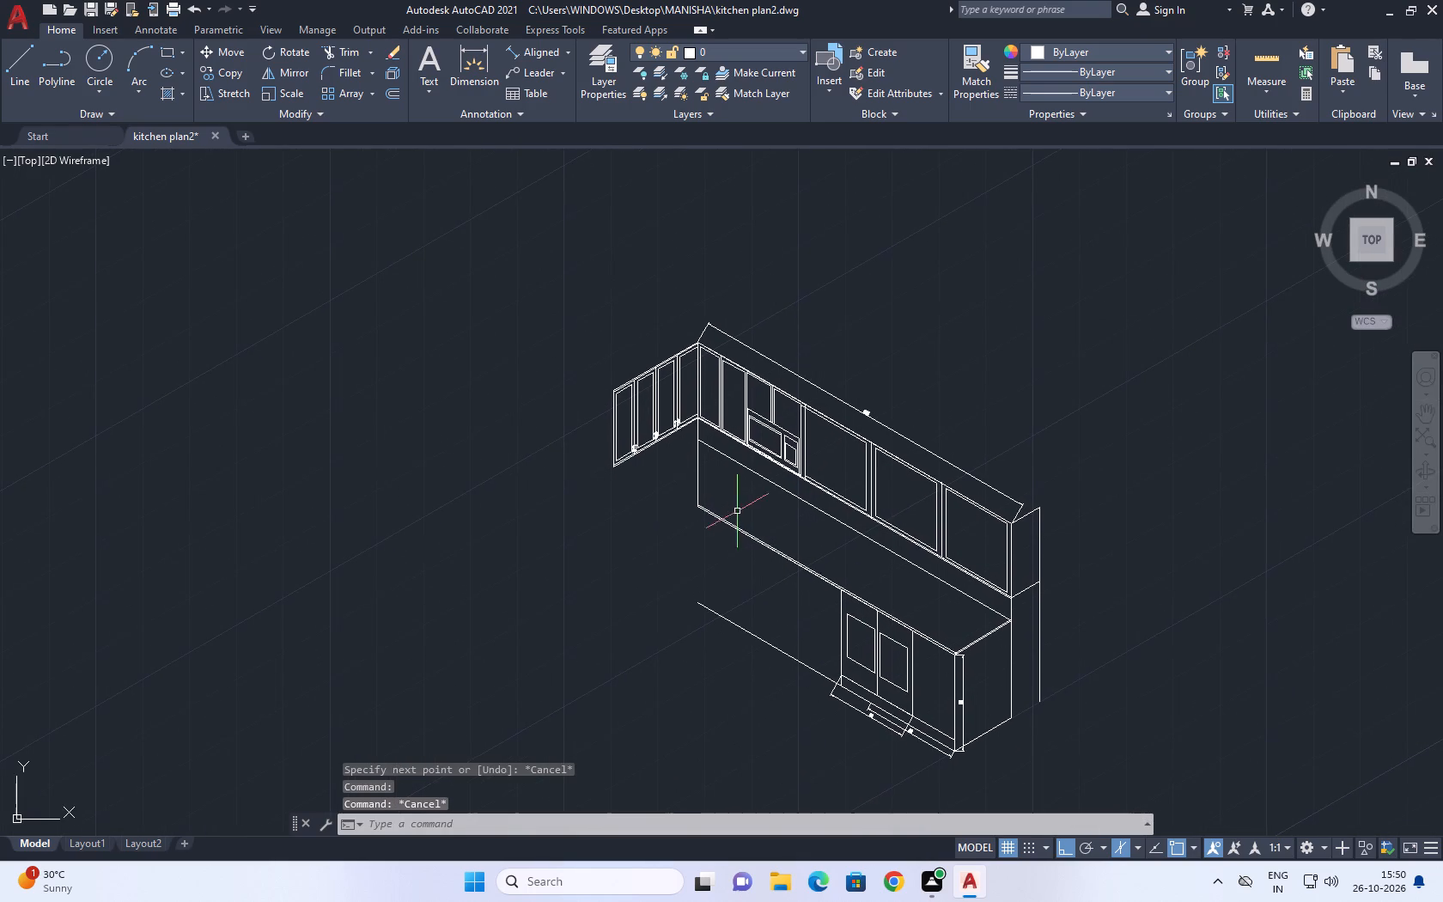
Shorten the corner vertical so its lower end meets the end of the counter's back line.
scroll(703, 505, "up", 2)
left_click_drag(703, 477, 700, 472)
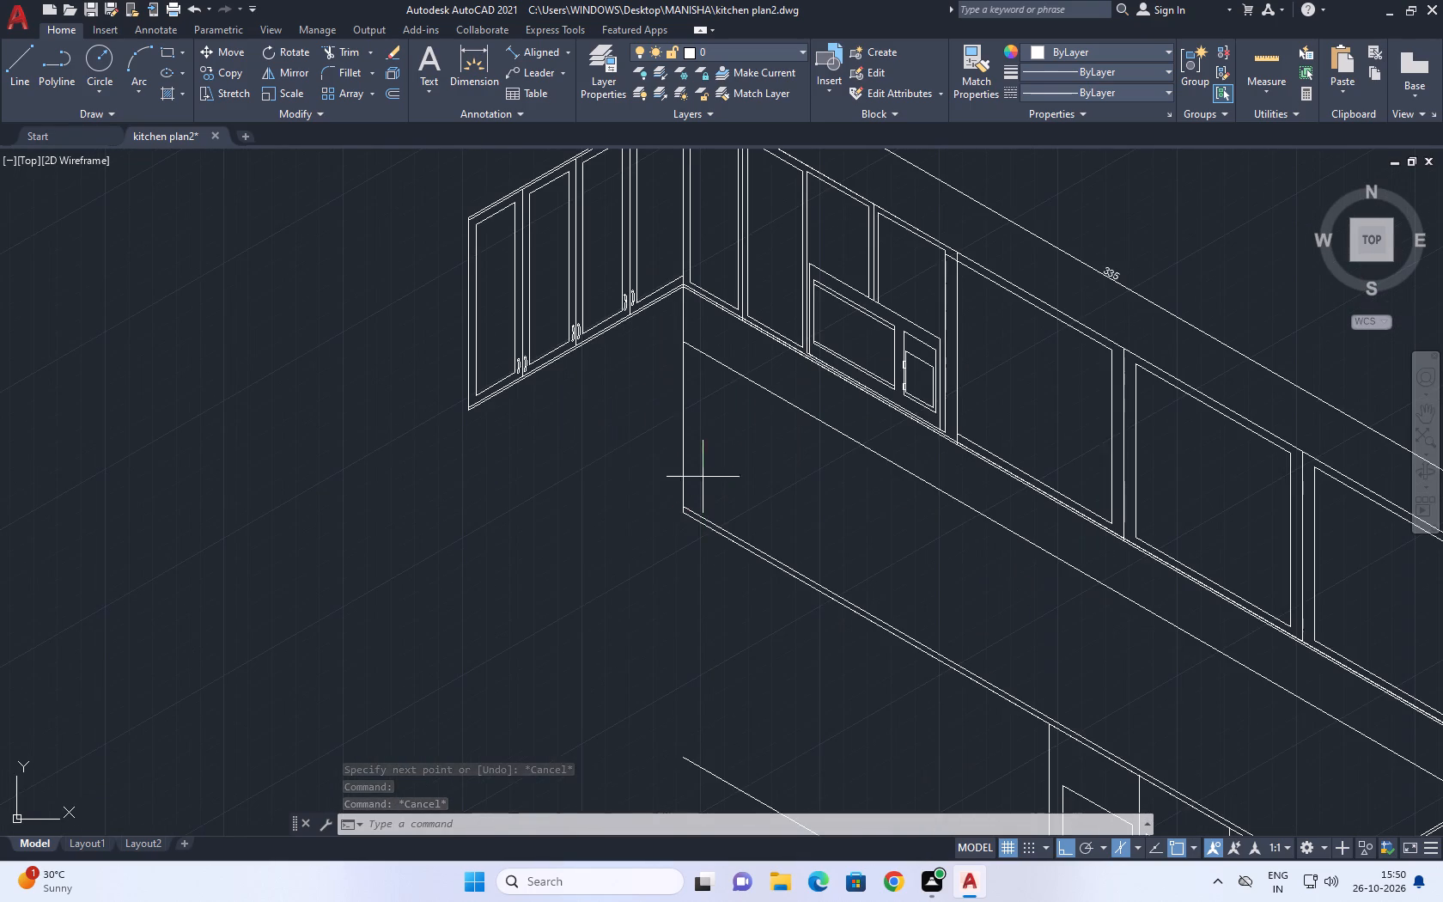
left_click_drag(700, 472, 689, 464)
left_click(676, 437)
left_click(683, 516)
left_click(683, 345)
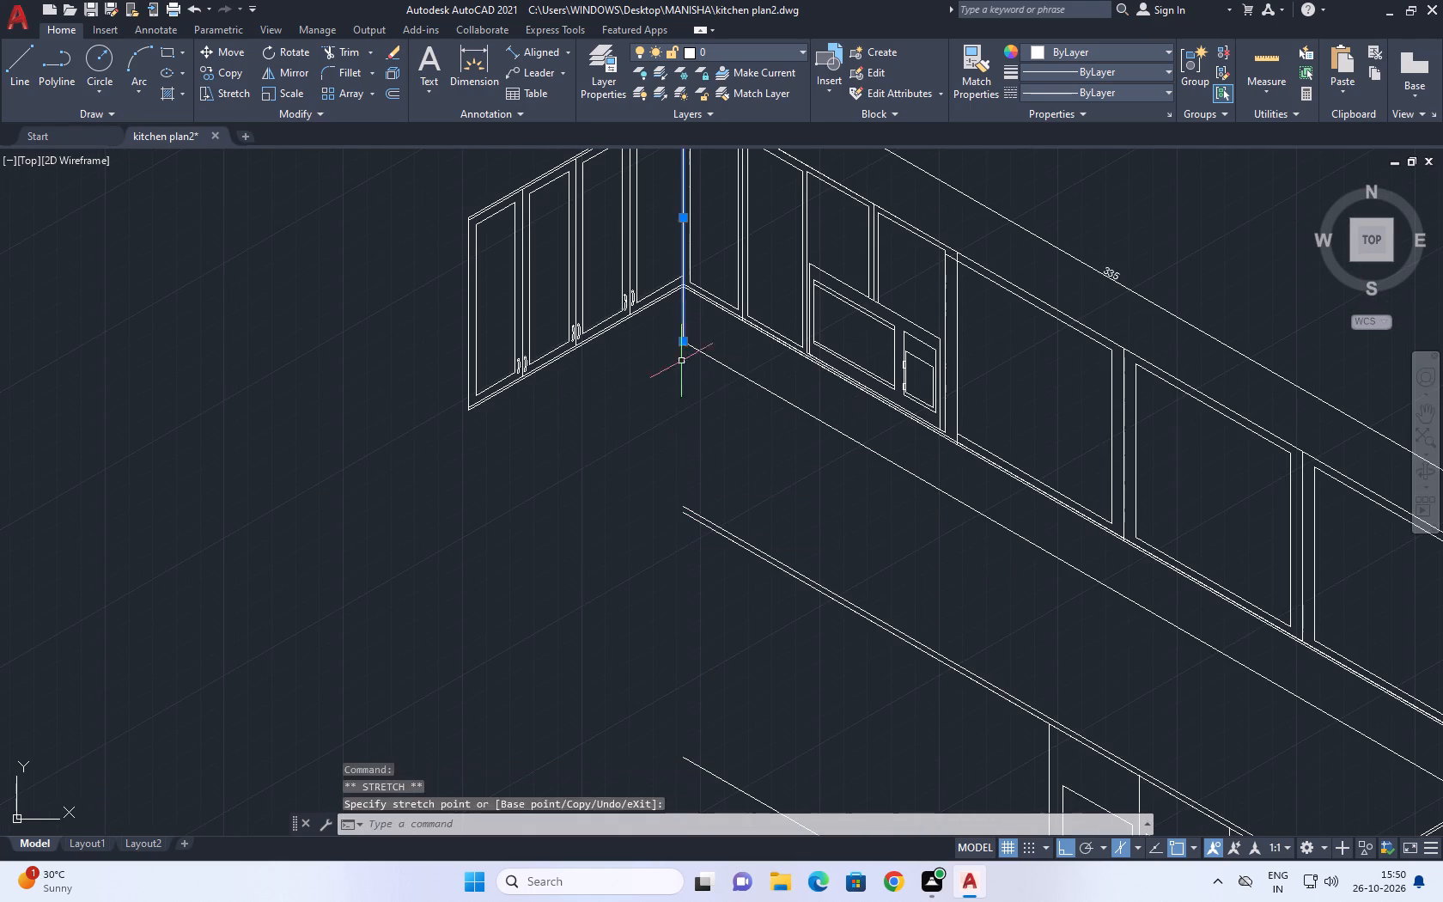
key("Escape")
middle_click_drag(679, 382, 764, 503)
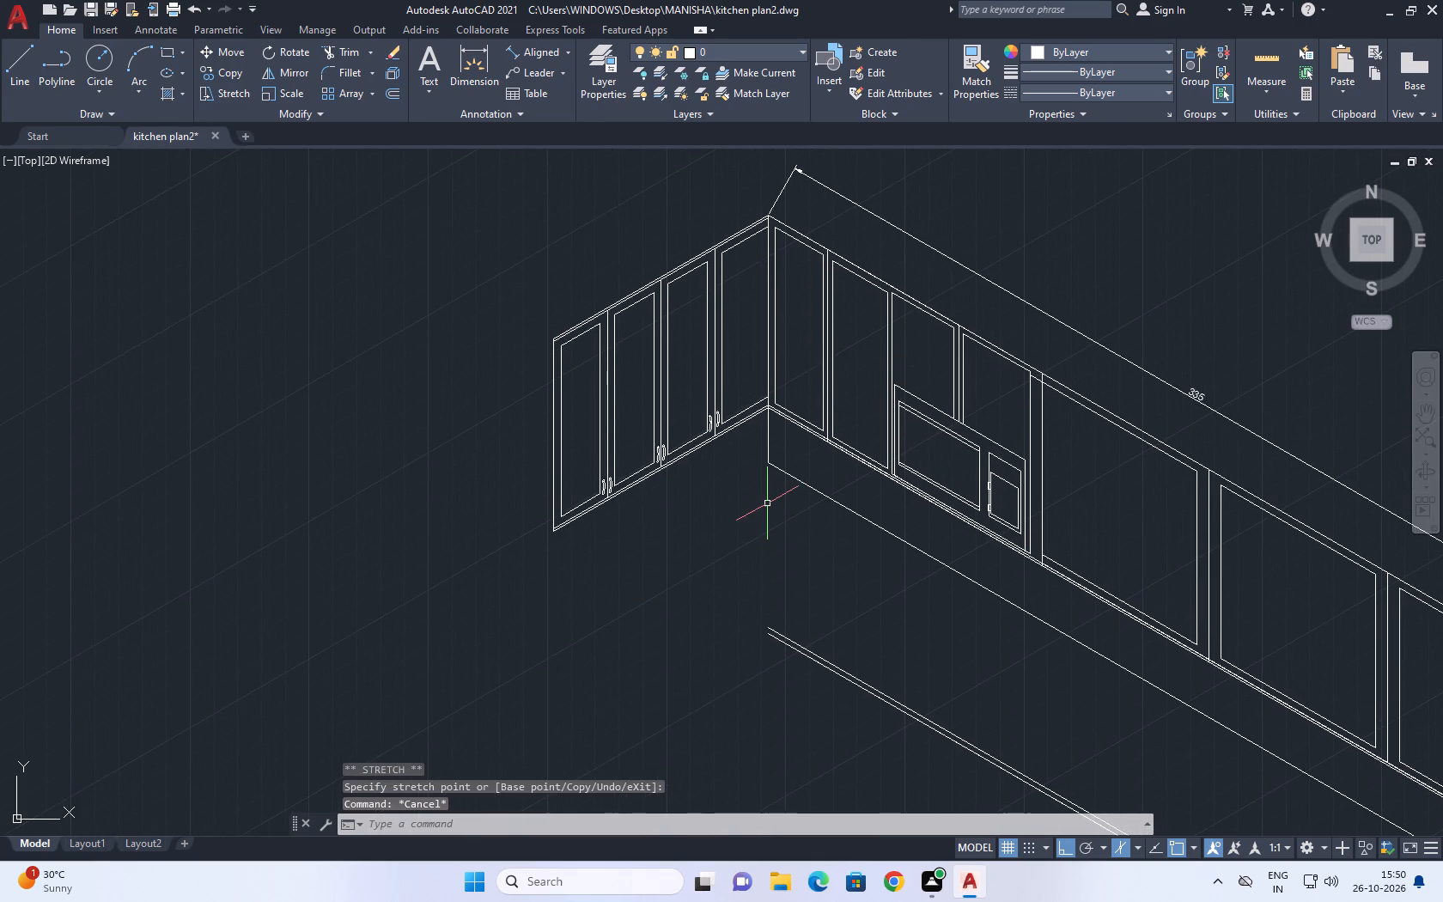
Draw a line from the corner vertical's lower end at 210°, running beneath and past the side wall cabinets.
key("l")
key("space")
left_click(763, 466)
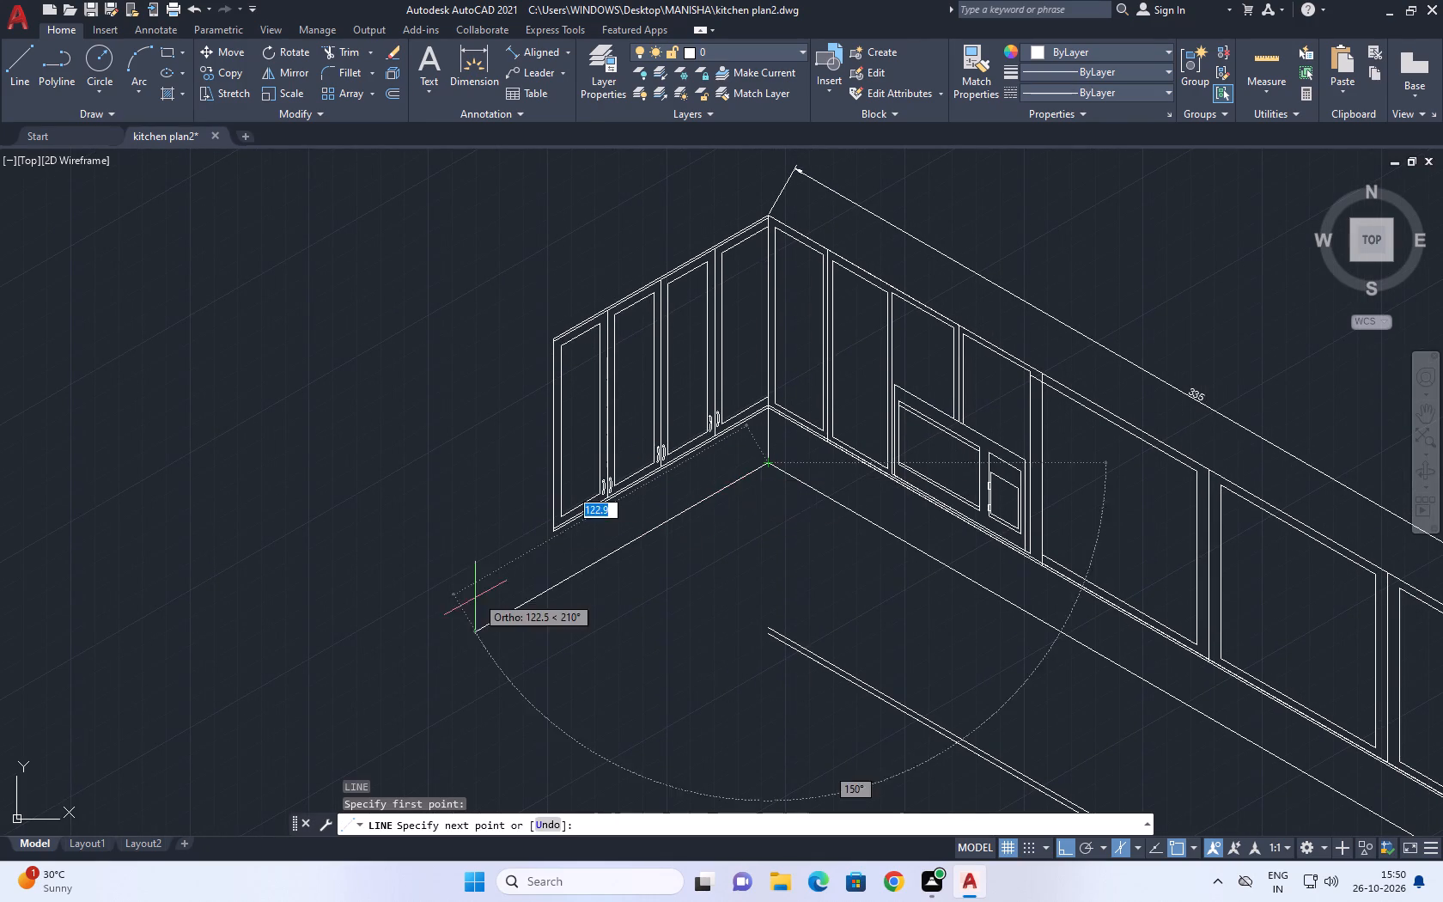
middle_click_drag(468, 605, 589, 449)
left_click(514, 524)
key("Escape")
middle_click_drag(728, 417, 701, 489)
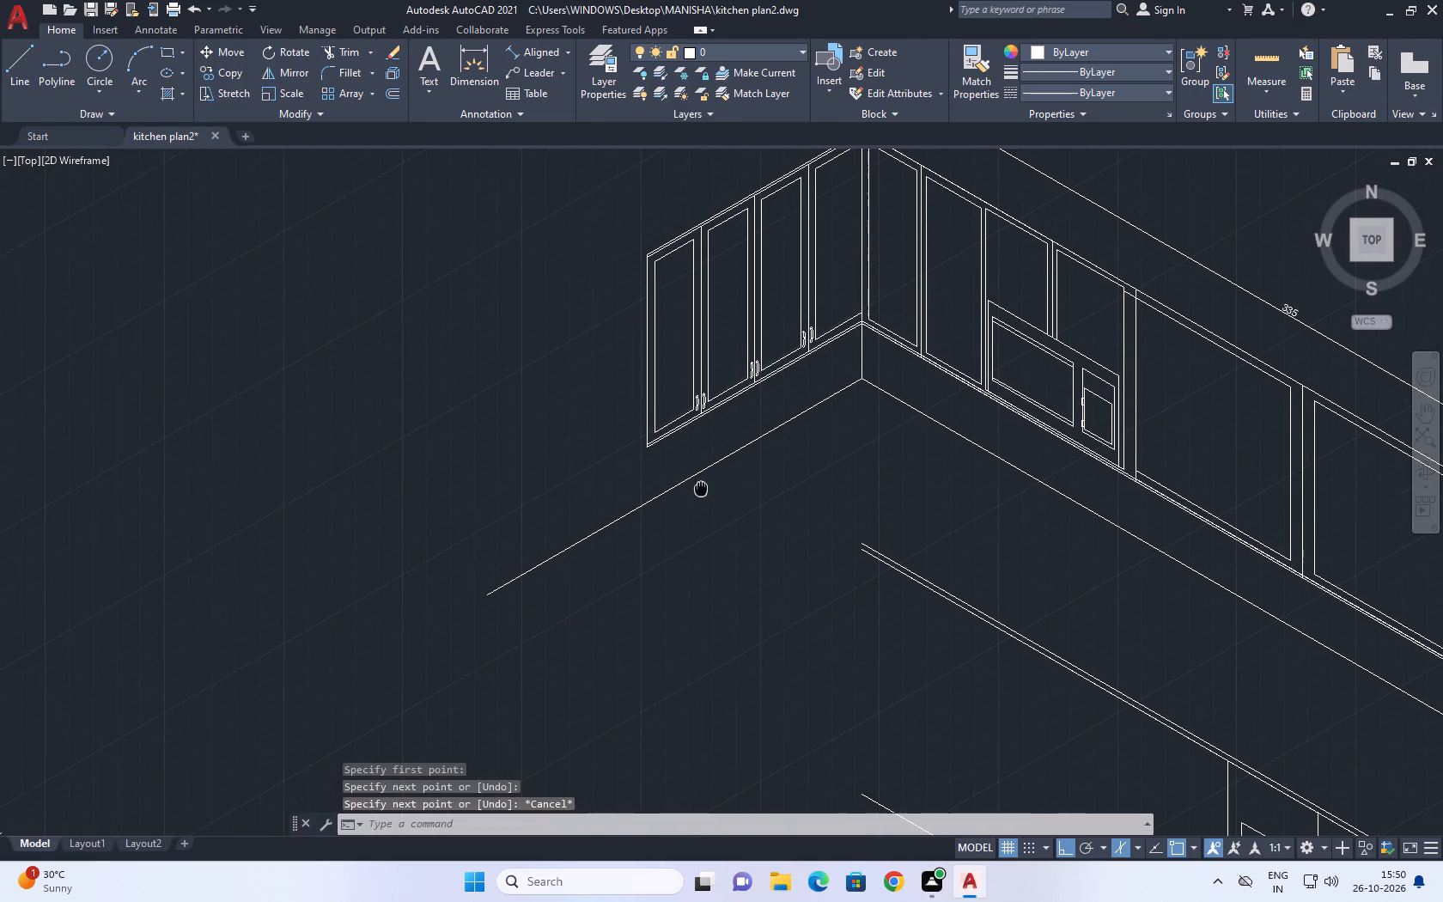
middle_click_drag(701, 489, 702, 491)
Examine the counter's open corner end against the finished far end to judge the new side leg.
middle_click_drag(796, 531, 823, 389)
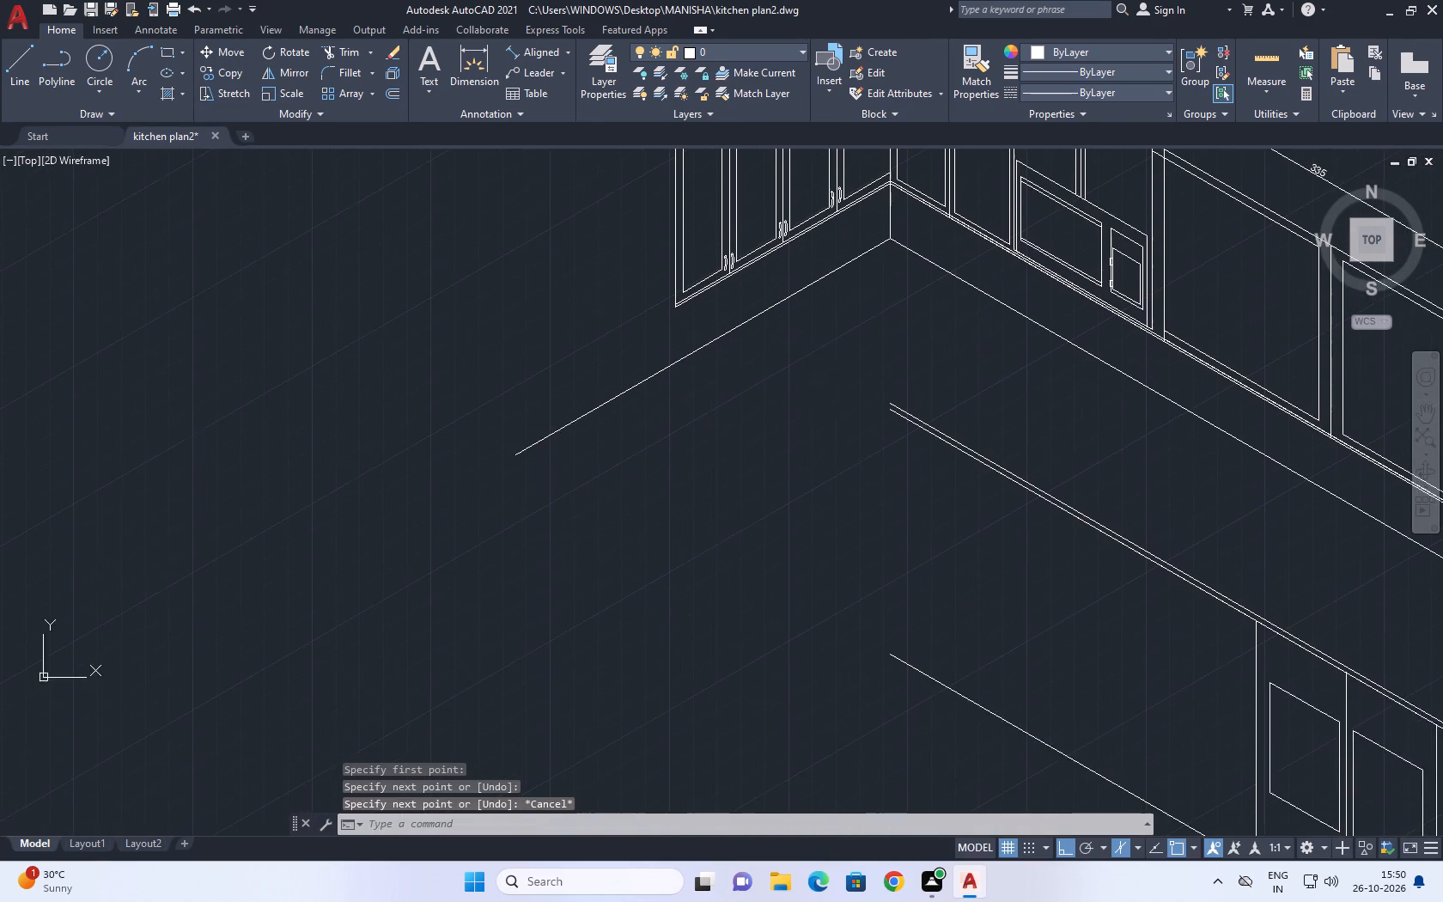
scroll(908, 455, "down", 1)
middle_click_drag(919, 455, 831, 425)
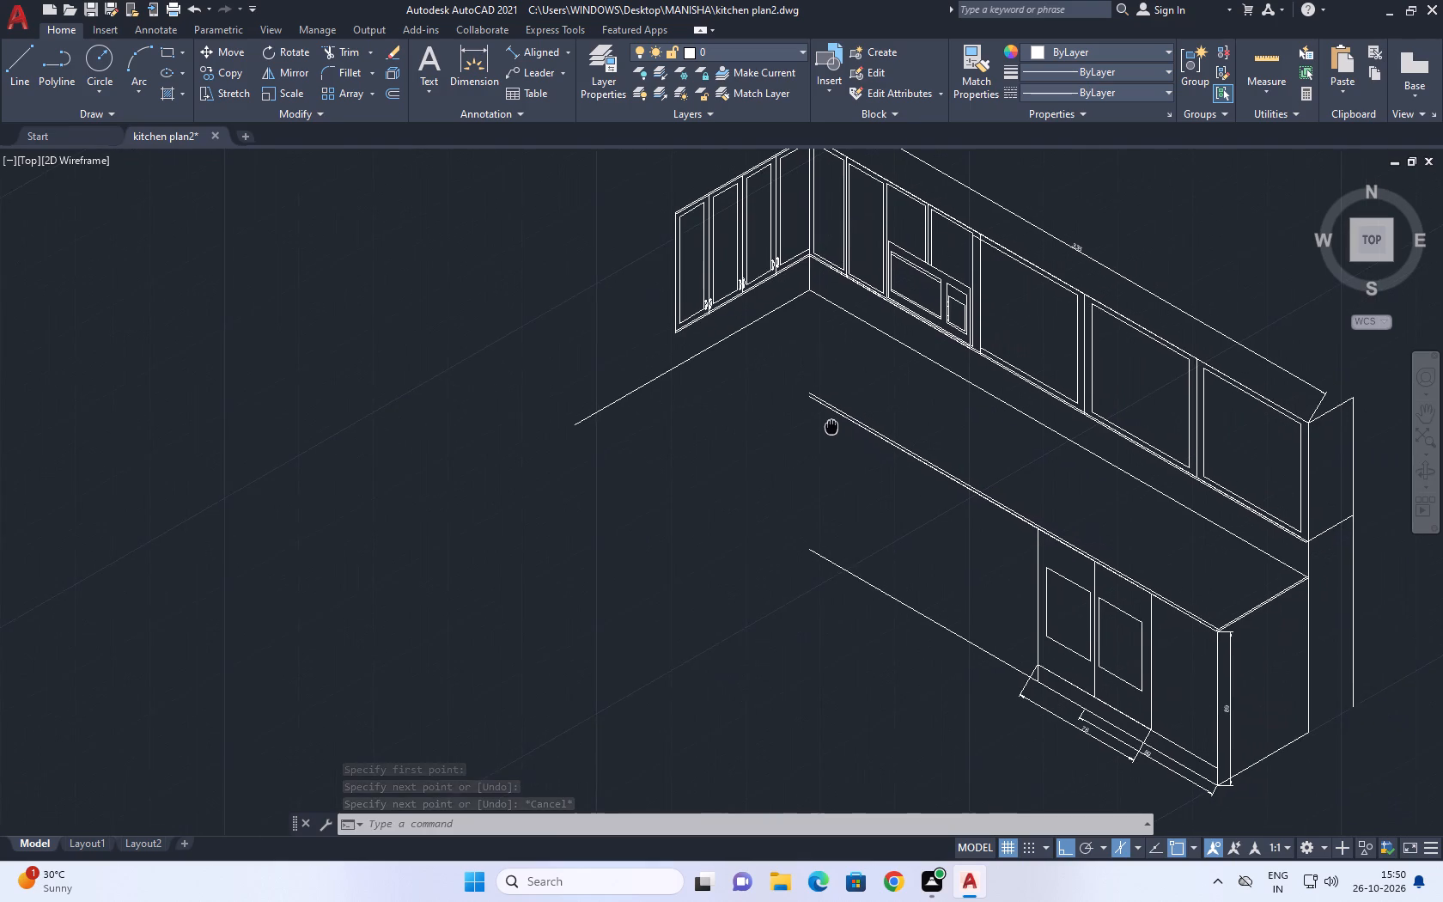
middle_click_drag(831, 425, 810, 430)
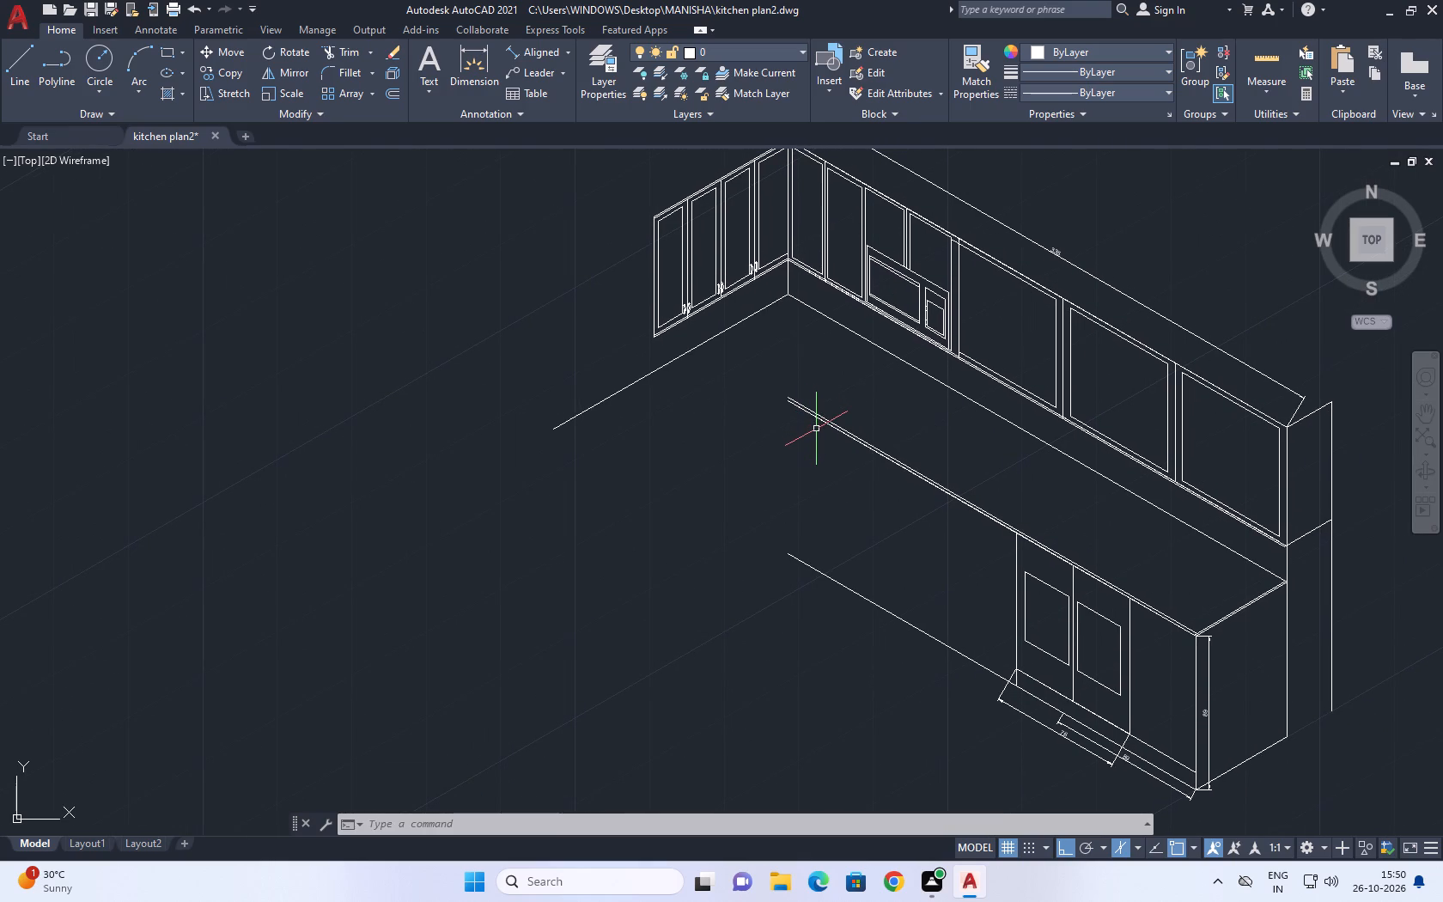
scroll(853, 437, "up", 1)
middle_click_drag(765, 382, 775, 412)
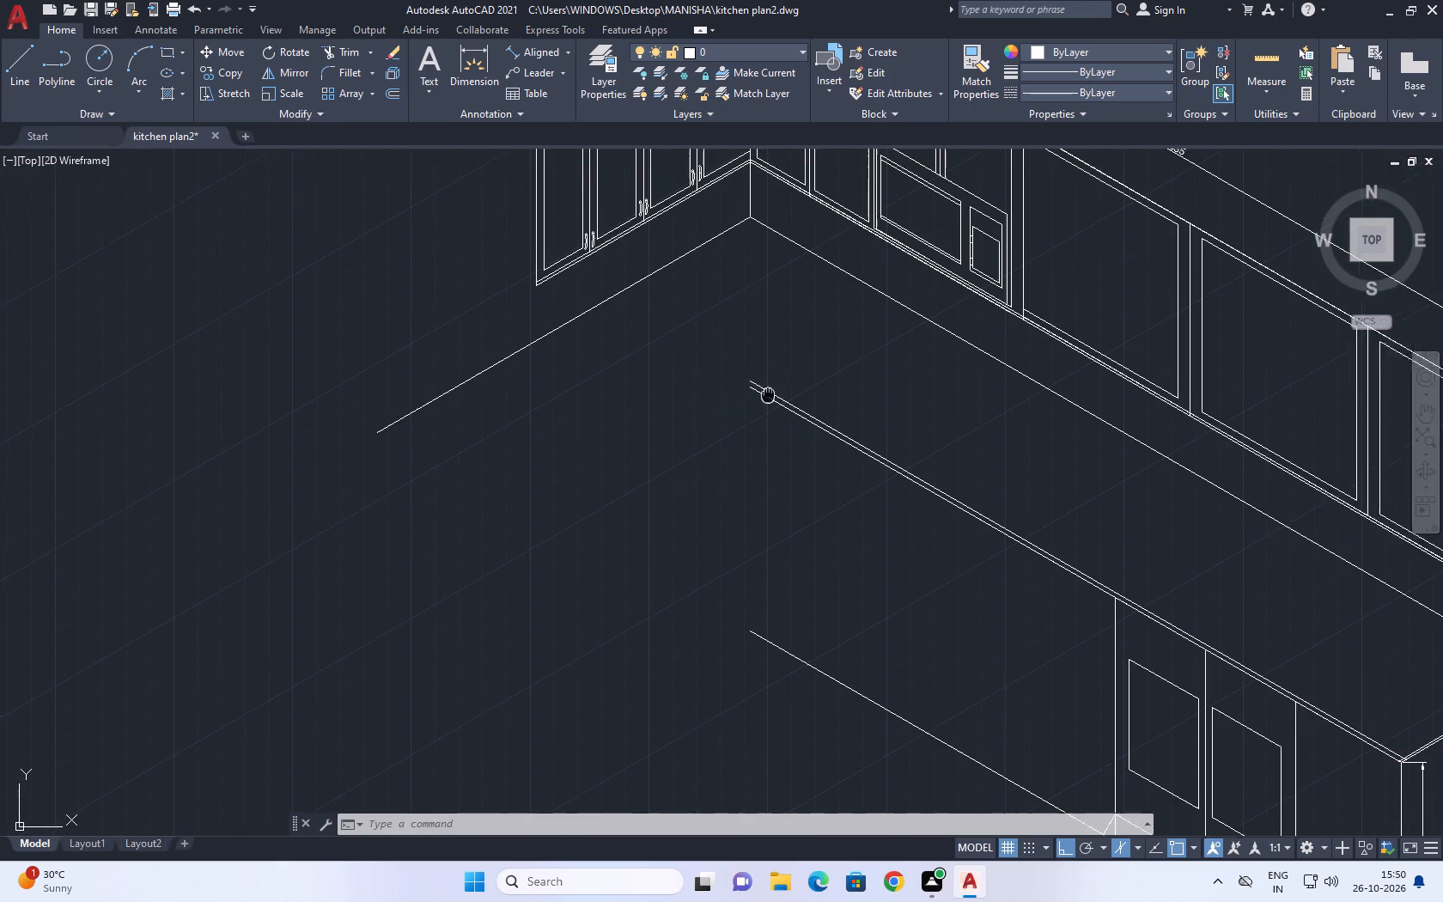
middle_click_drag(775, 412, 831, 424)
scroll(1020, 393, "down", 2)
middle_click_drag(1040, 398, 1008, 406)
middle_click_drag(1116, 558, 986, 535)
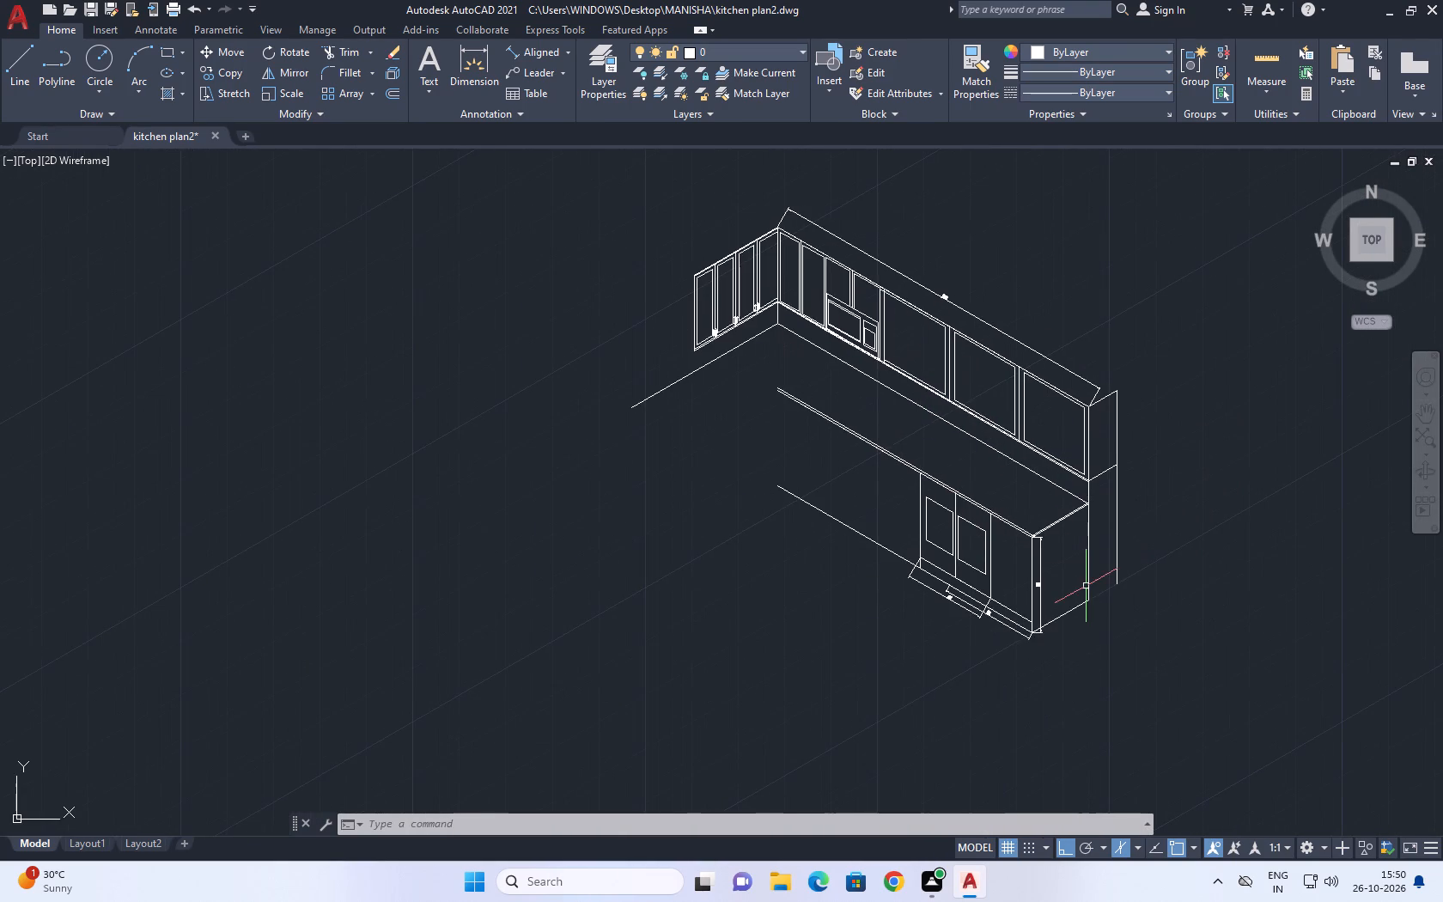
Measure the base edge of the counter's far end side with an aligned dimension, without placing it.
type("dli")
key("space")
scroll(1046, 659, "up", 2)
key("Escape")
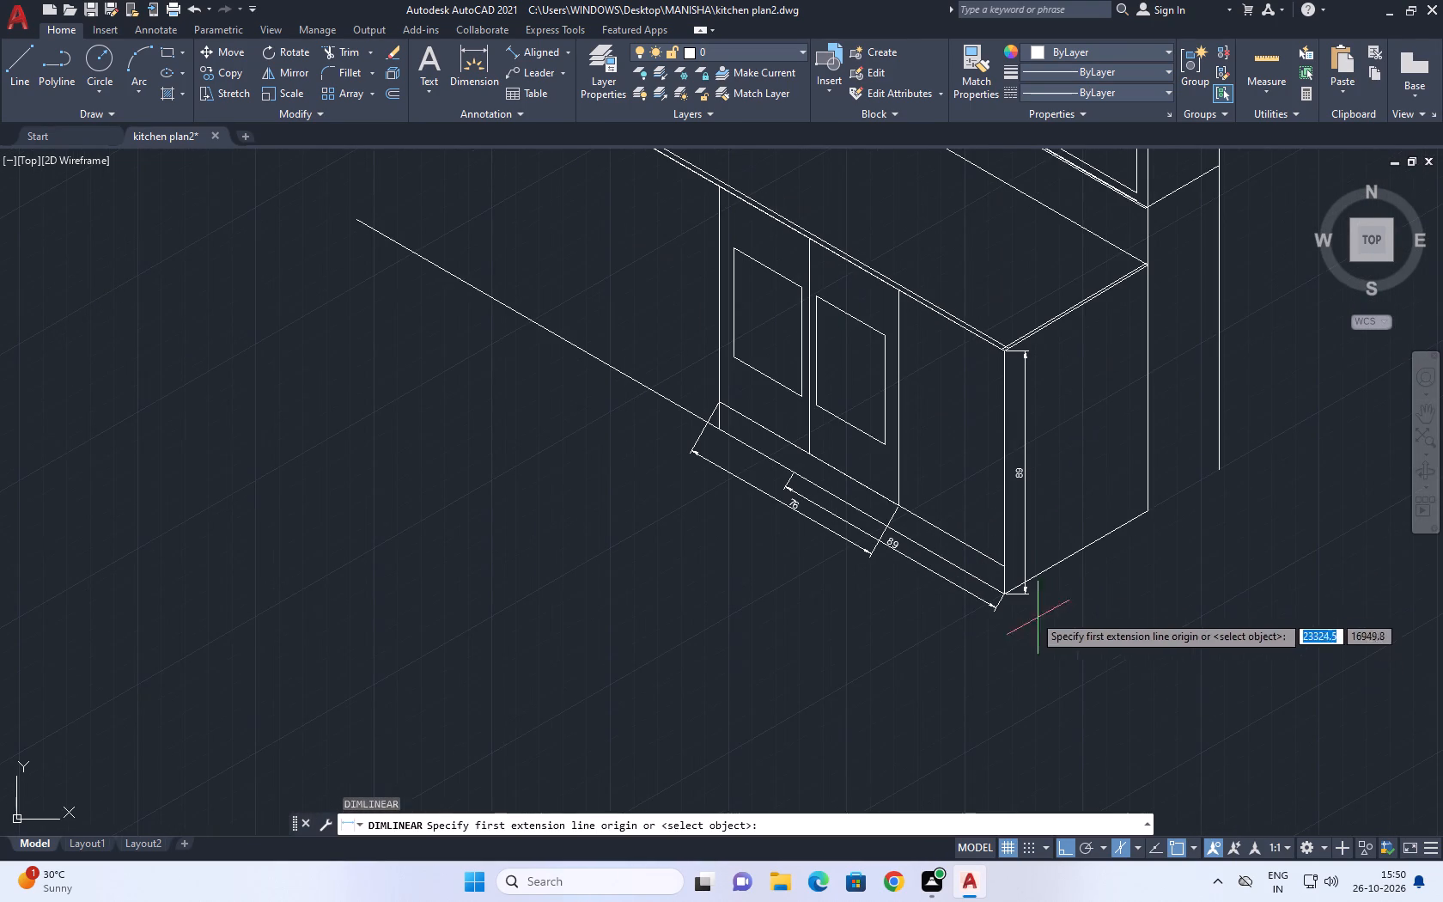
left_click(533, 55)
middle_click_drag(749, 411, 341, 554)
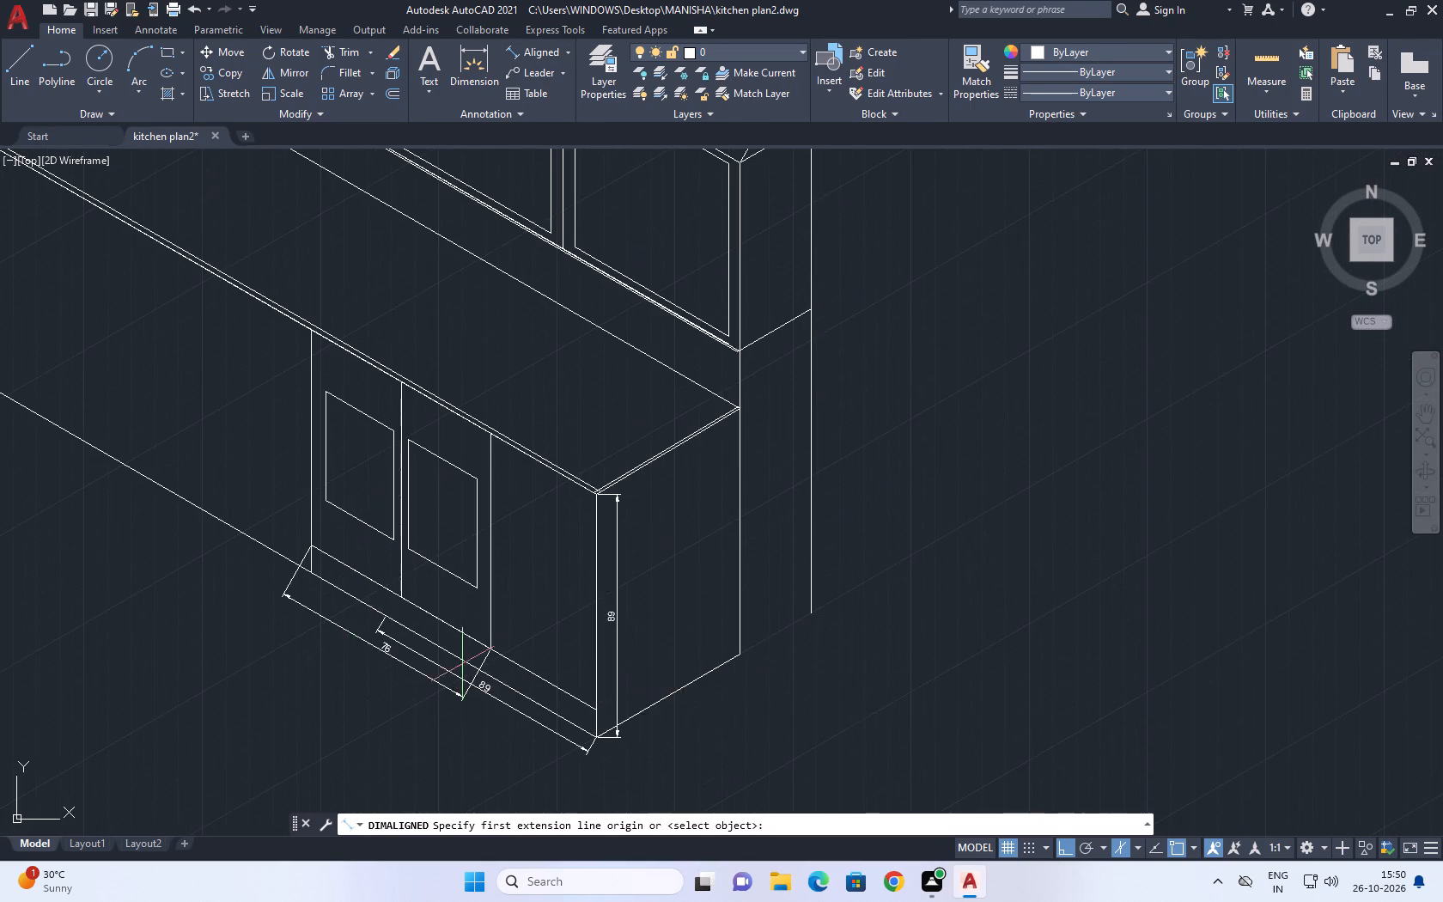
scroll(601, 736, "up", 2)
left_click_drag(581, 735, 601, 731)
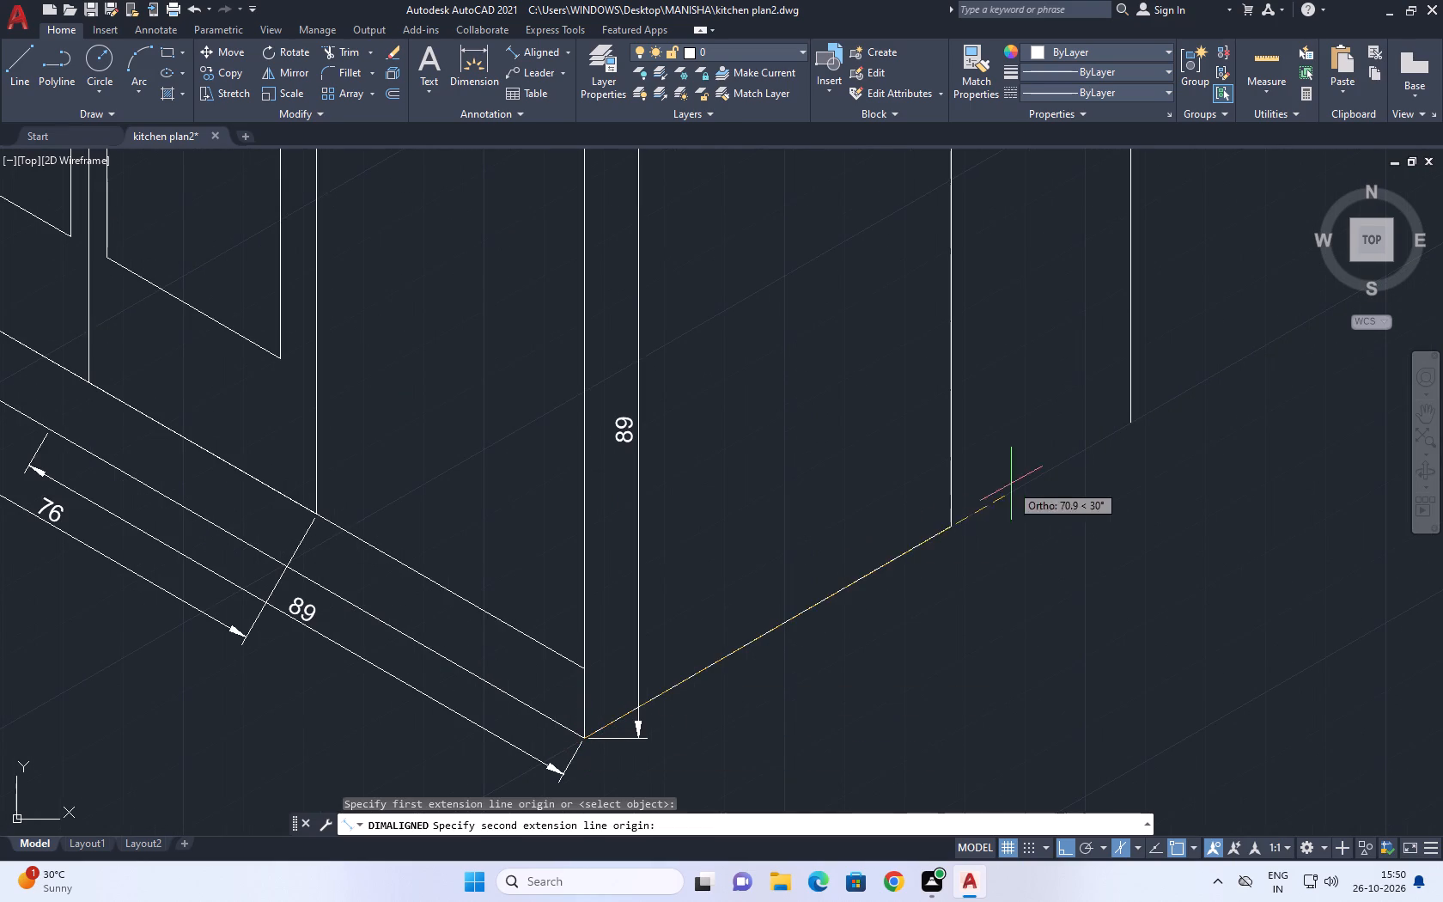
left_click(950, 525)
key("Escape")
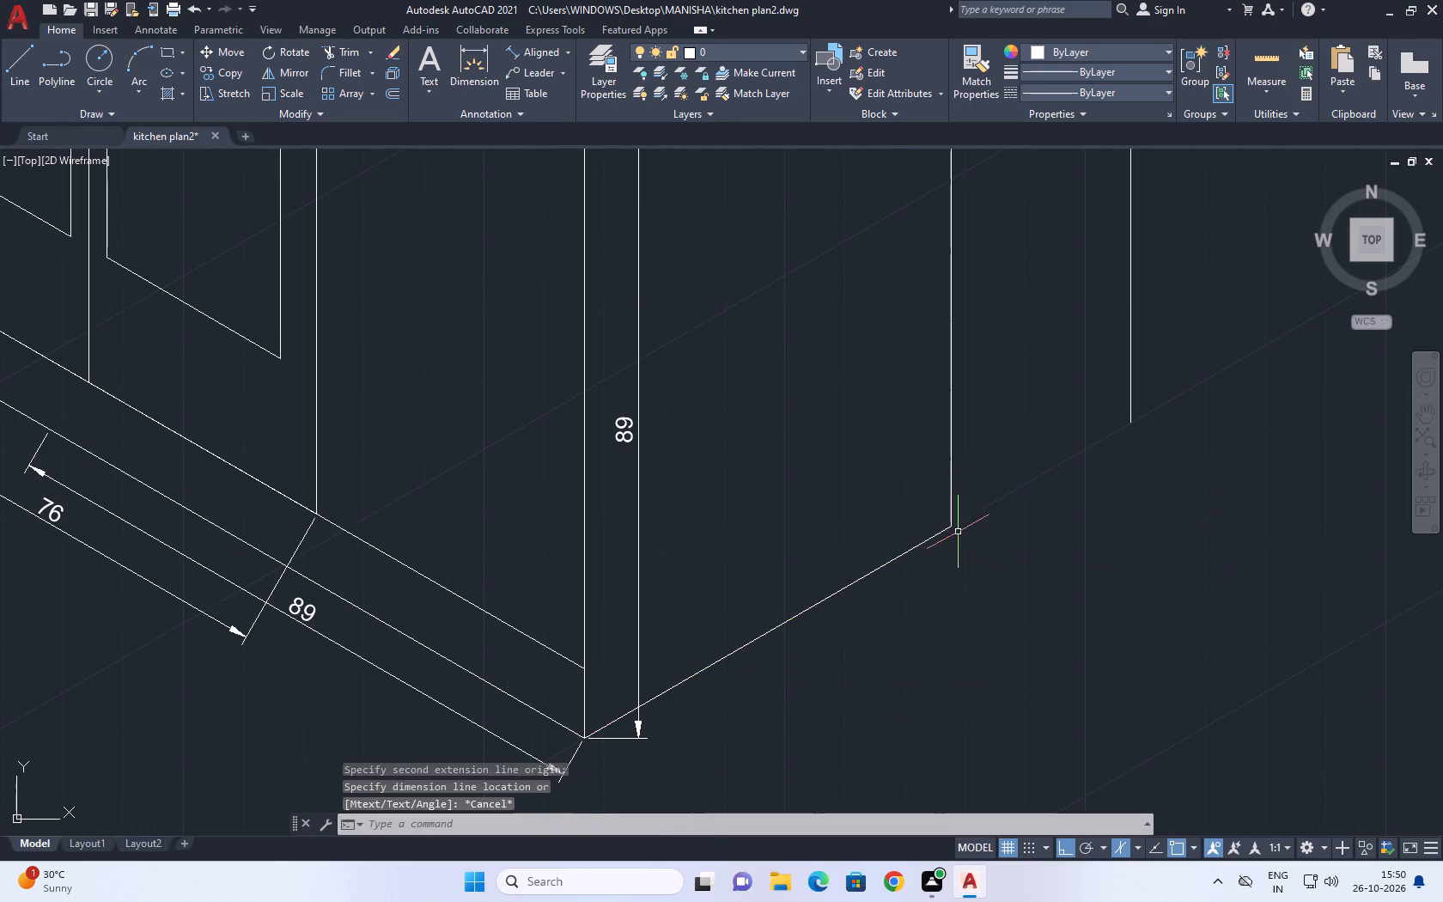
Copy the side counter's back line 61 towards the room, parallel to the long counter's isometric direction.
scroll(953, 527, "down", 4)
middle_click_drag(795, 362, 819, 452)
scroll(641, 396, "up", 4)
key("d")
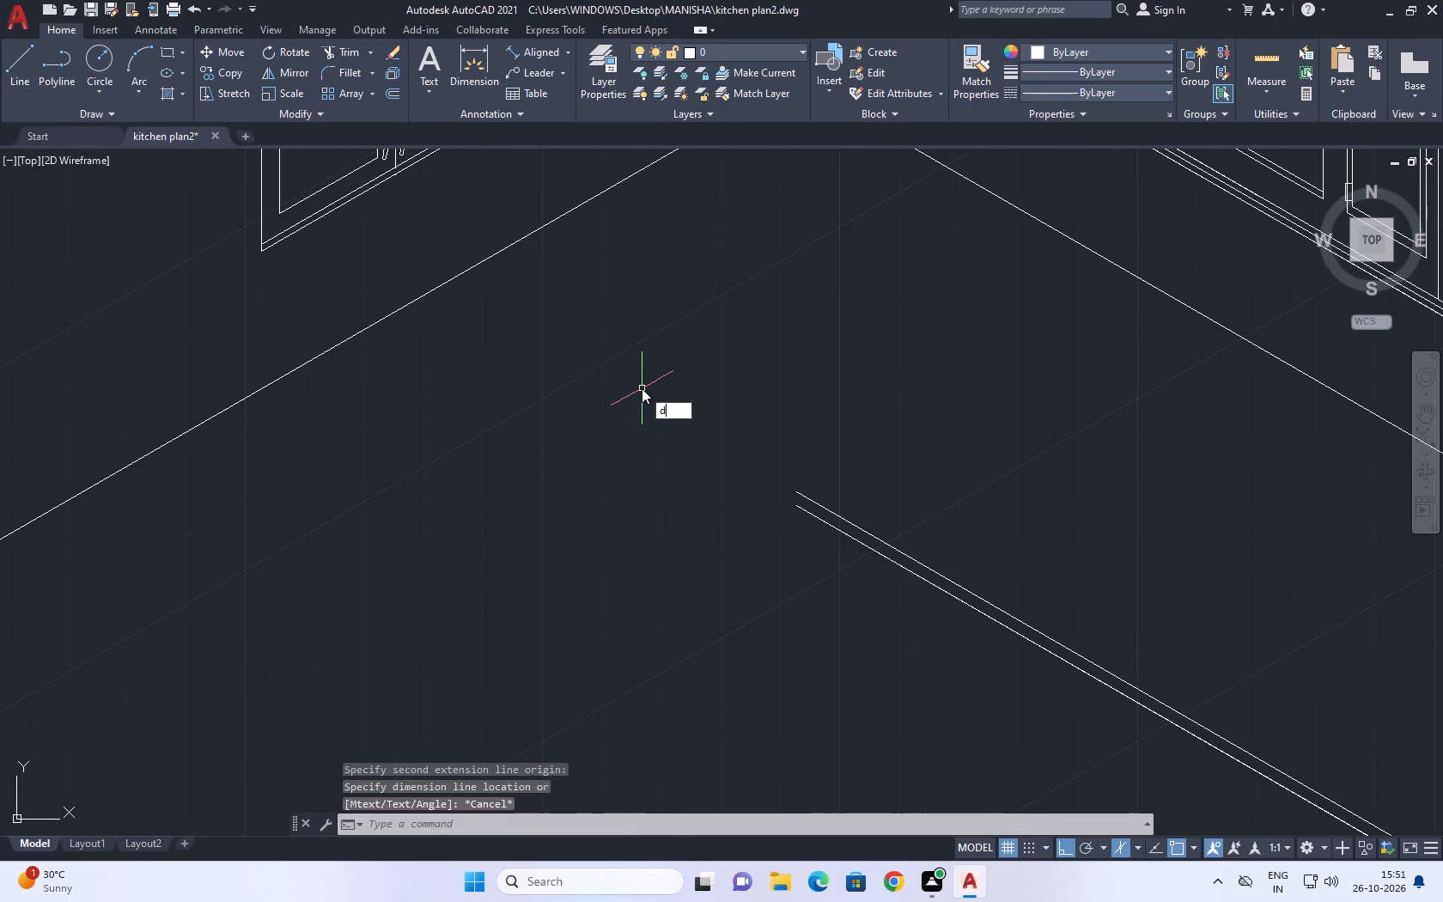
key("Escape")
scroll(635, 376, "down", 4)
scroll(652, 436, "up", 3)
left_click_drag(645, 436, 606, 431)
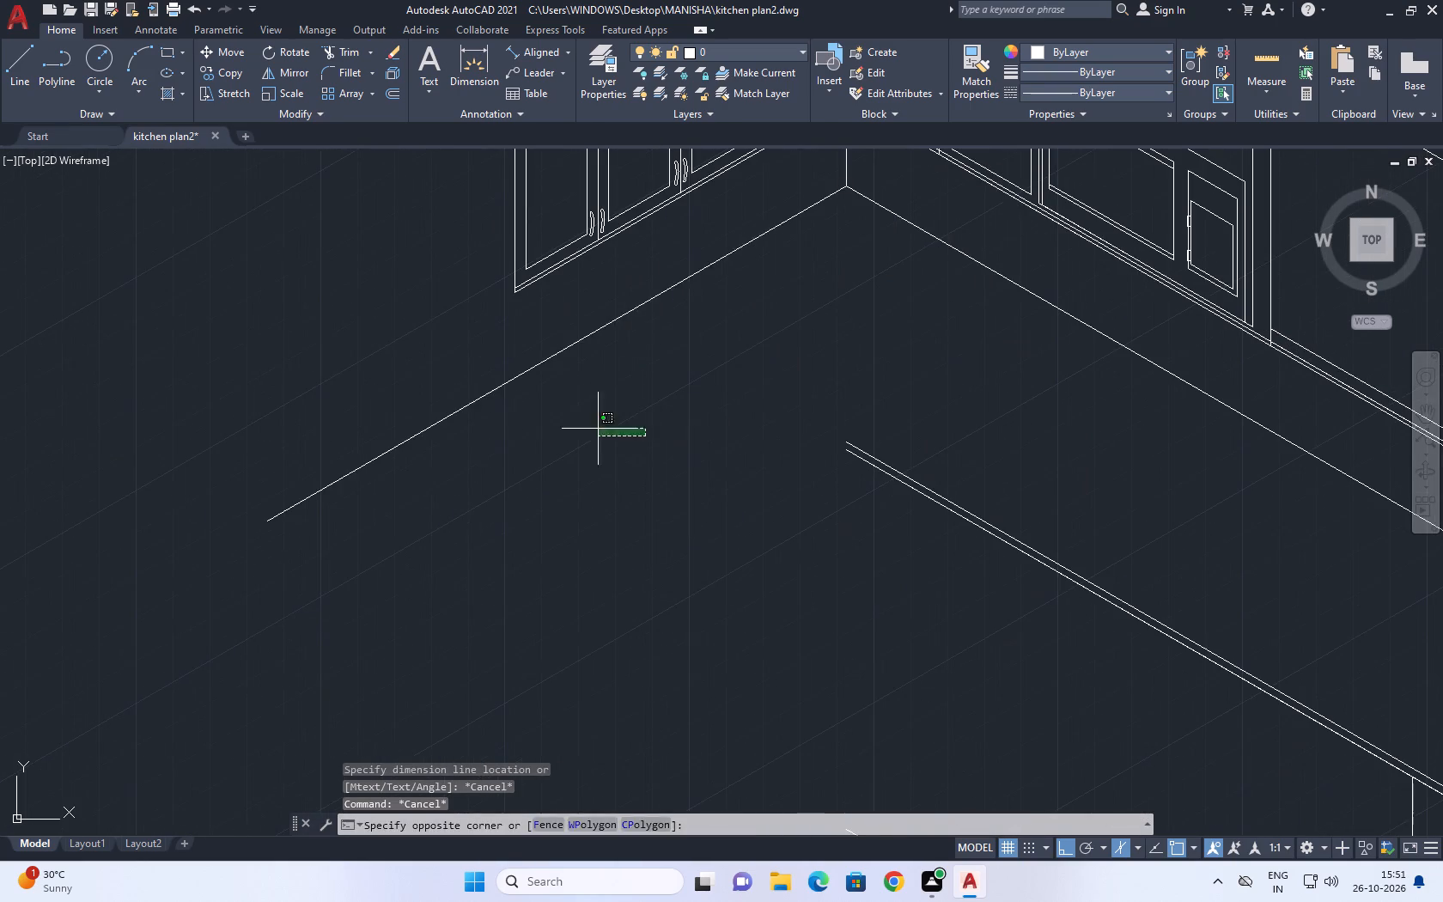
left_click_drag(386, 393, 382, 401)
key("c")
key("o")
key("space")
left_click_drag(457, 399, 463, 422)
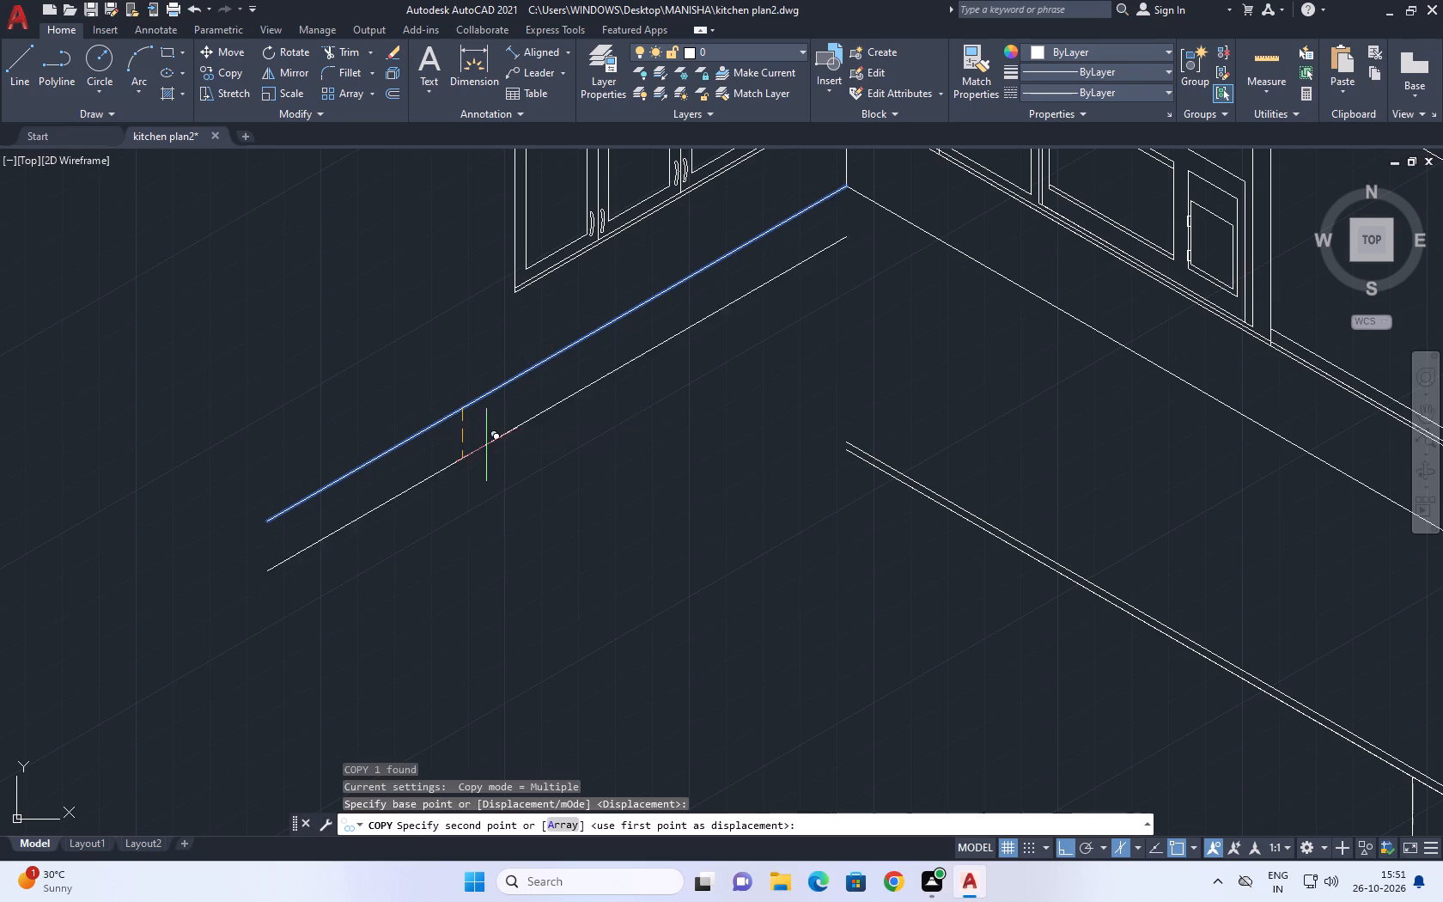
key("F5")
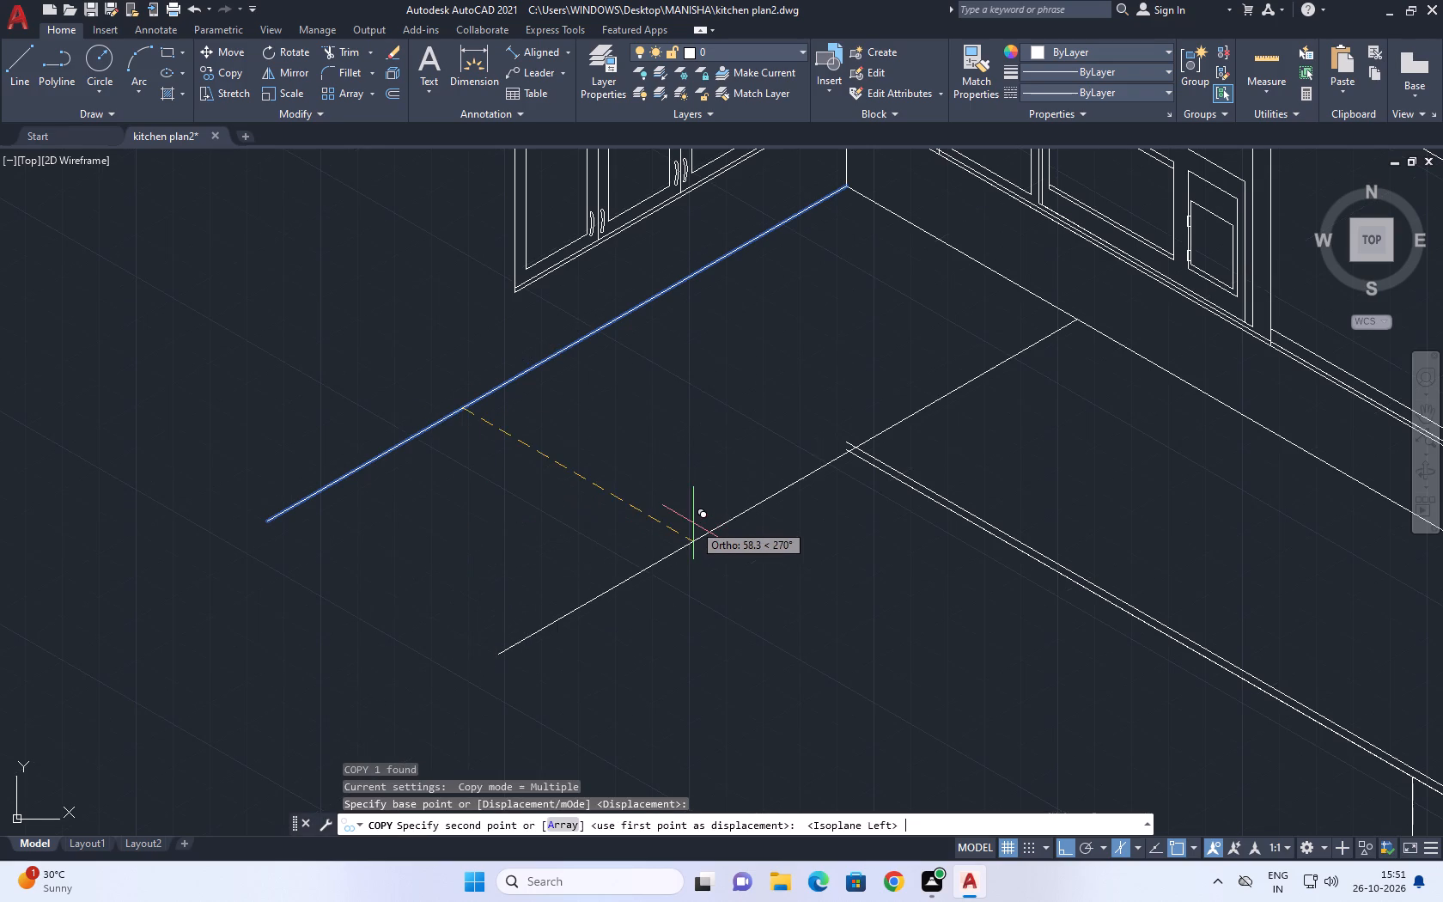
type("61")
key("space")
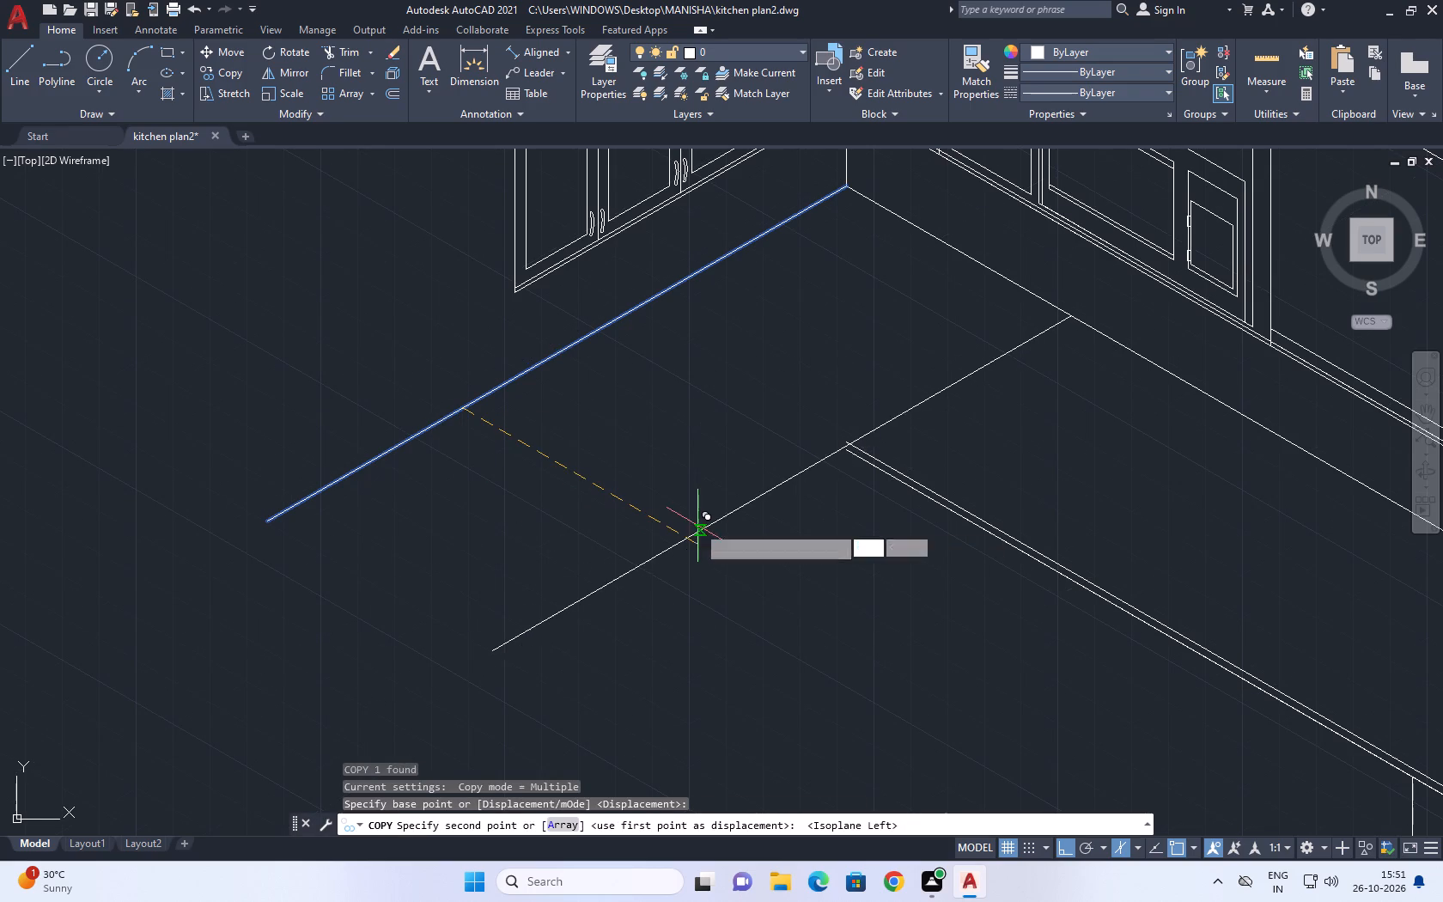
key("Escape")
Extend the long counter's lower front edge line to the copied line and trim the upper edge line's overshoot there.
scroll(837, 456, "up", 2)
middle_click_drag(843, 452, 862, 572)
type("ex")
key("space")
left_click(902, 580)
key("Escape")
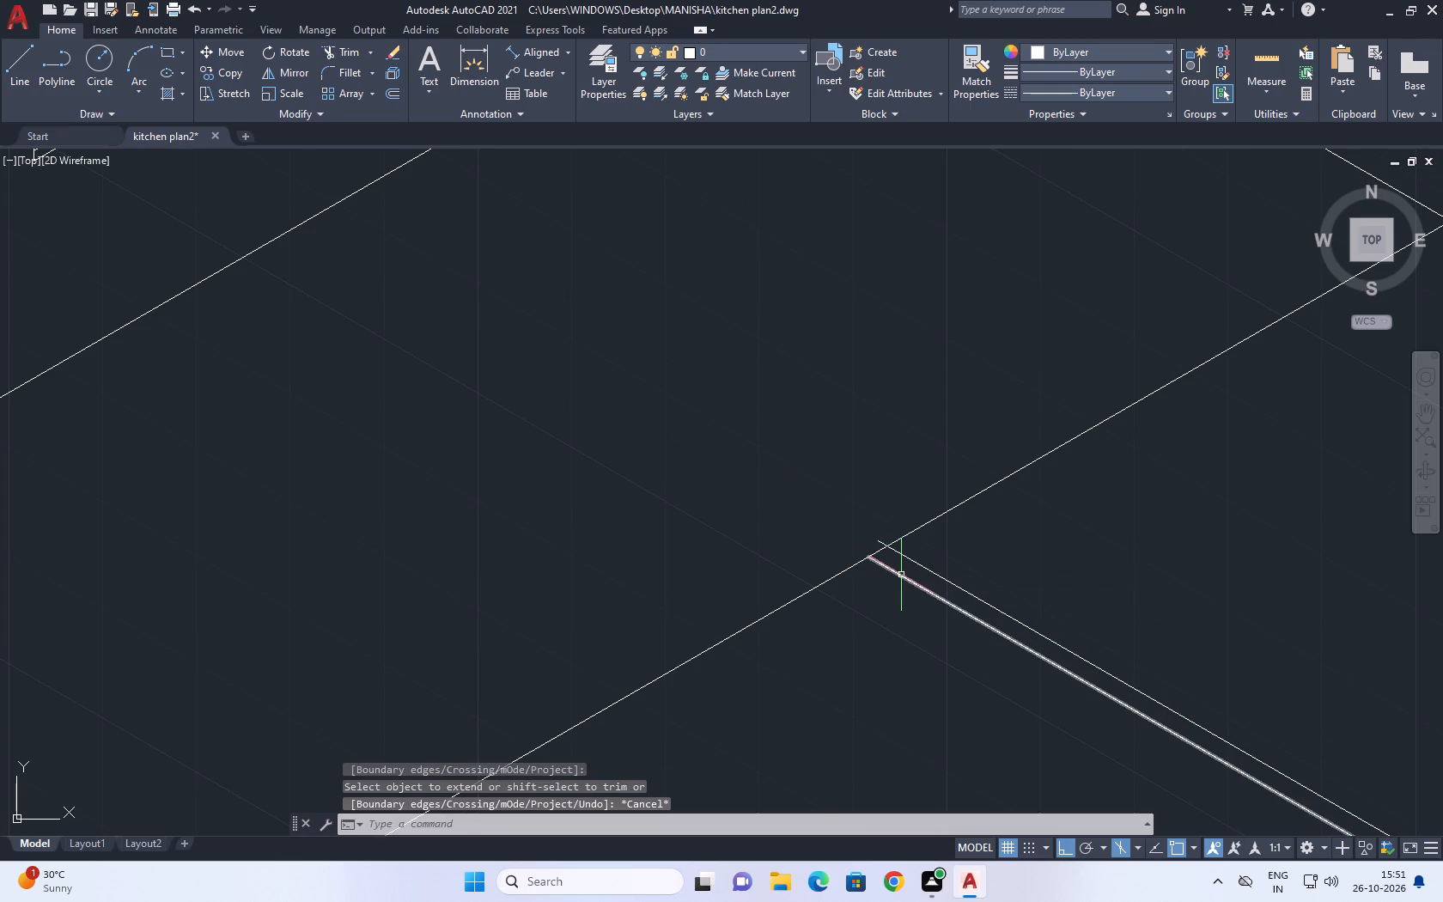
type("tr")
key("space")
scroll(877, 542, "up", 2)
left_click(881, 545)
key("Escape")
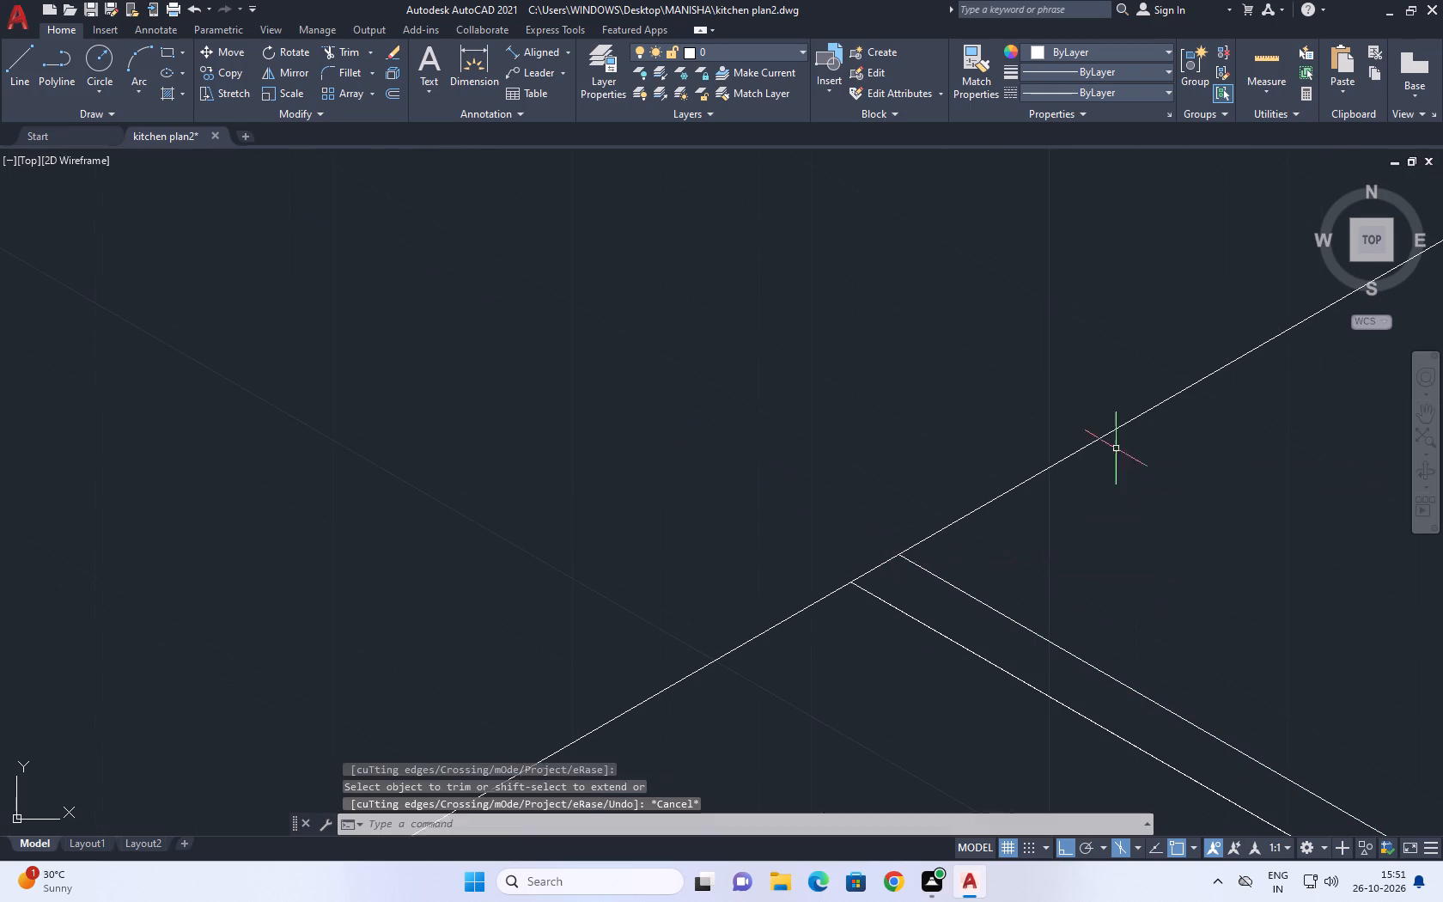
Trim off the part of the copied line that runs beyond the counter's inner corner towards the back wall.
scroll(1110, 446, "down", 5)
middle_click_drag(1100, 445, 1002, 527)
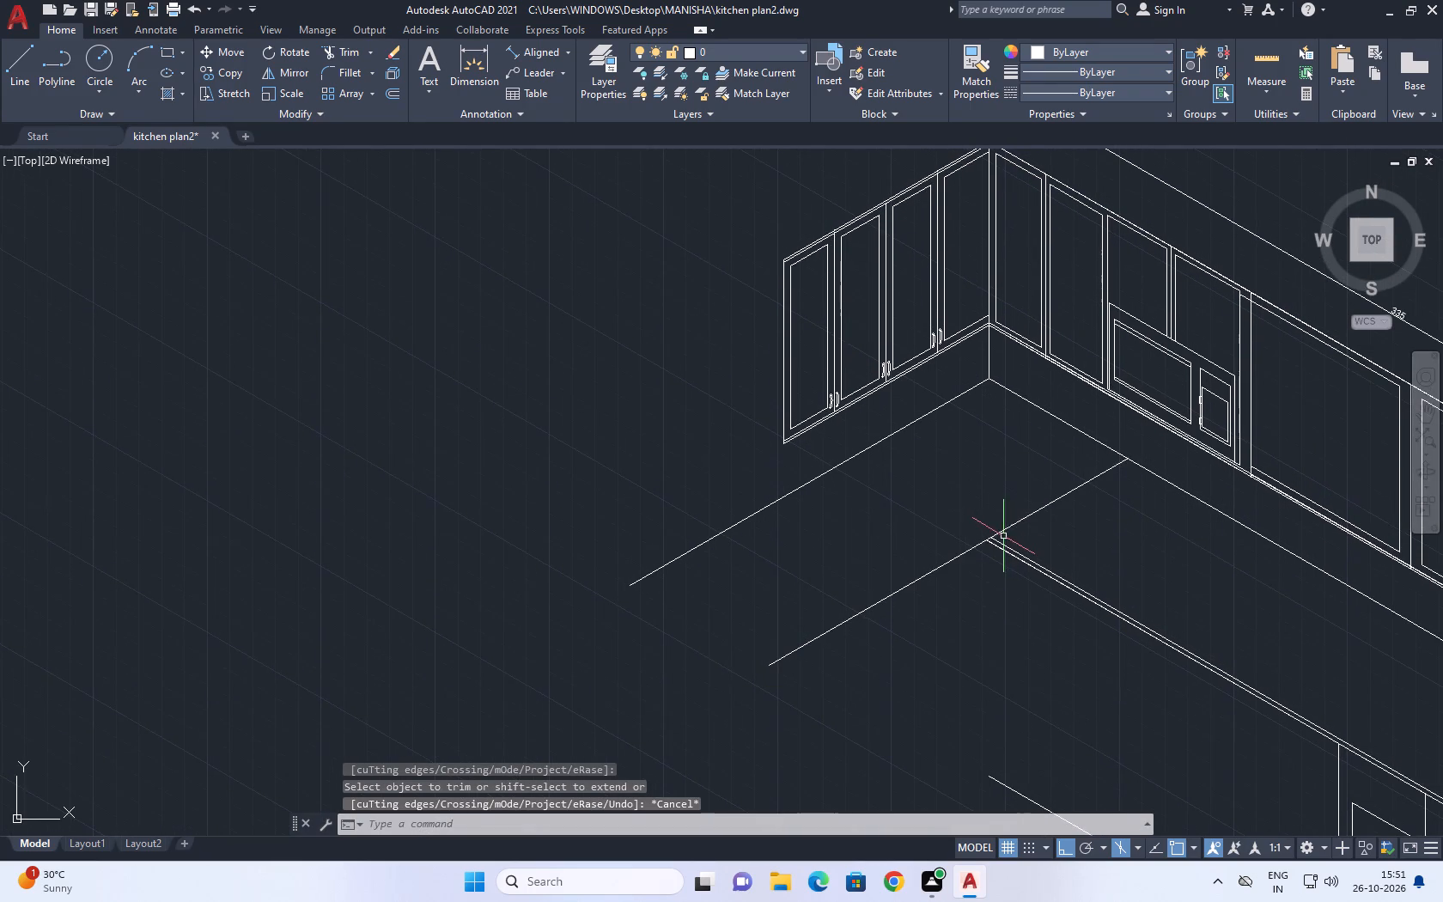
middle_click_drag(1022, 455, 999, 436)
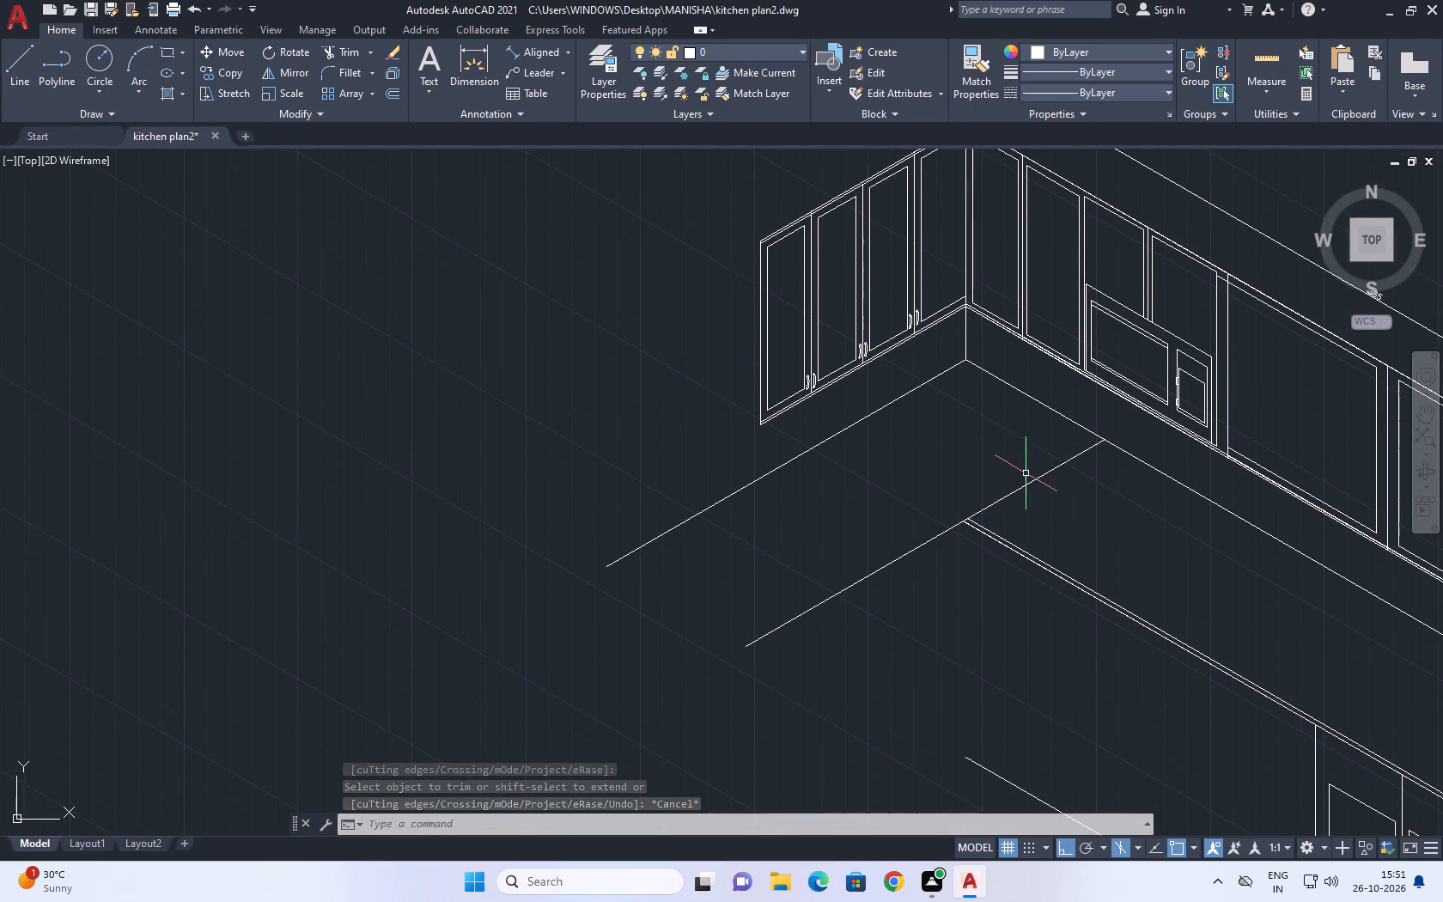
type("tr")
key("space")
left_click(1029, 485)
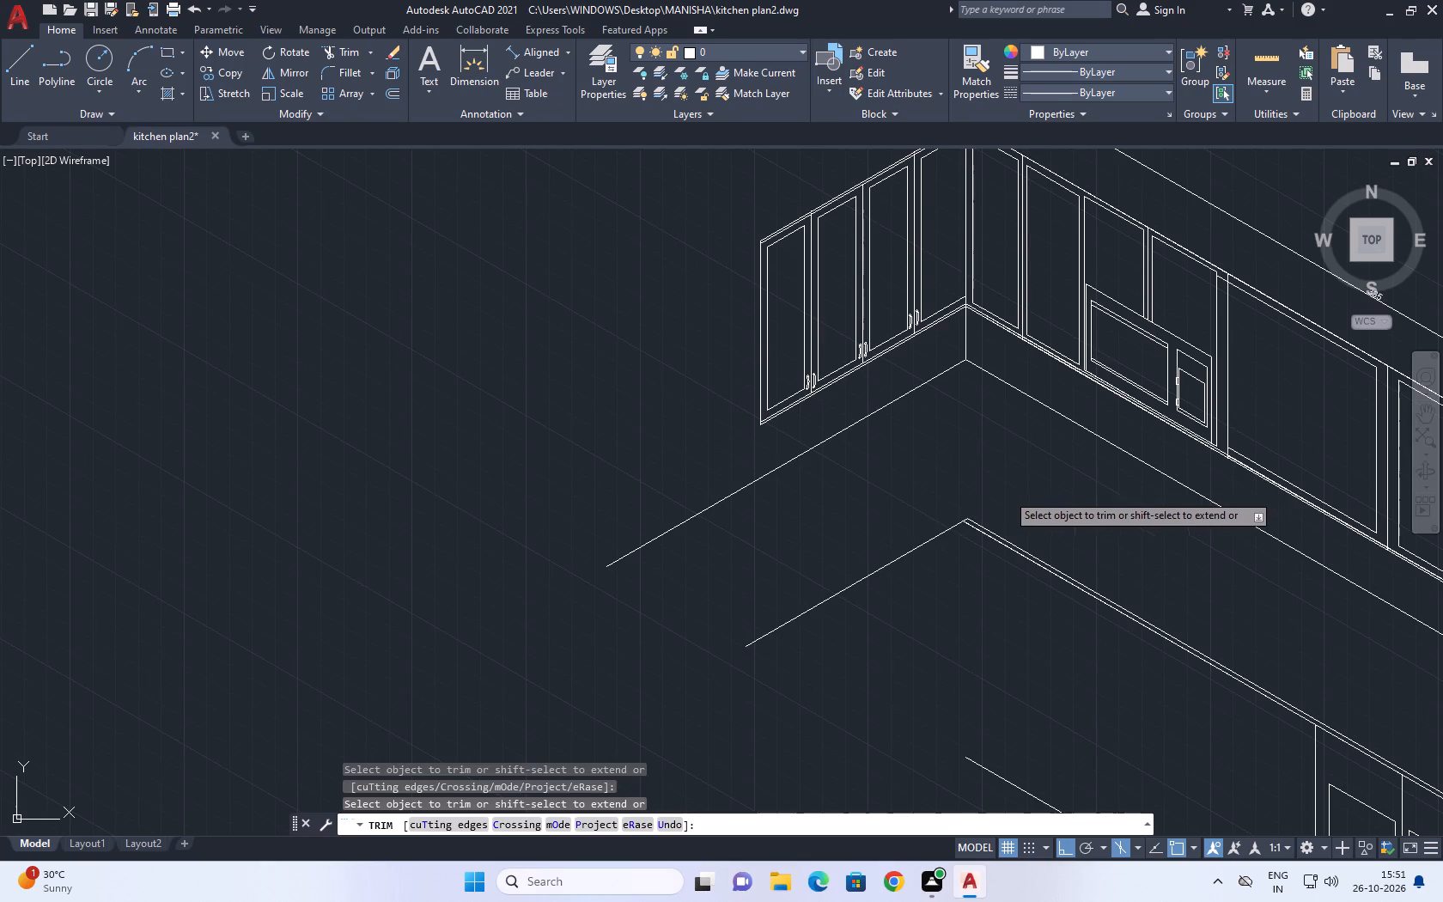
key("Escape")
Copy the side leg's front edge line 1 unit towards the side wall.
middle_click_drag(995, 492, 988, 411)
left_click(890, 532)
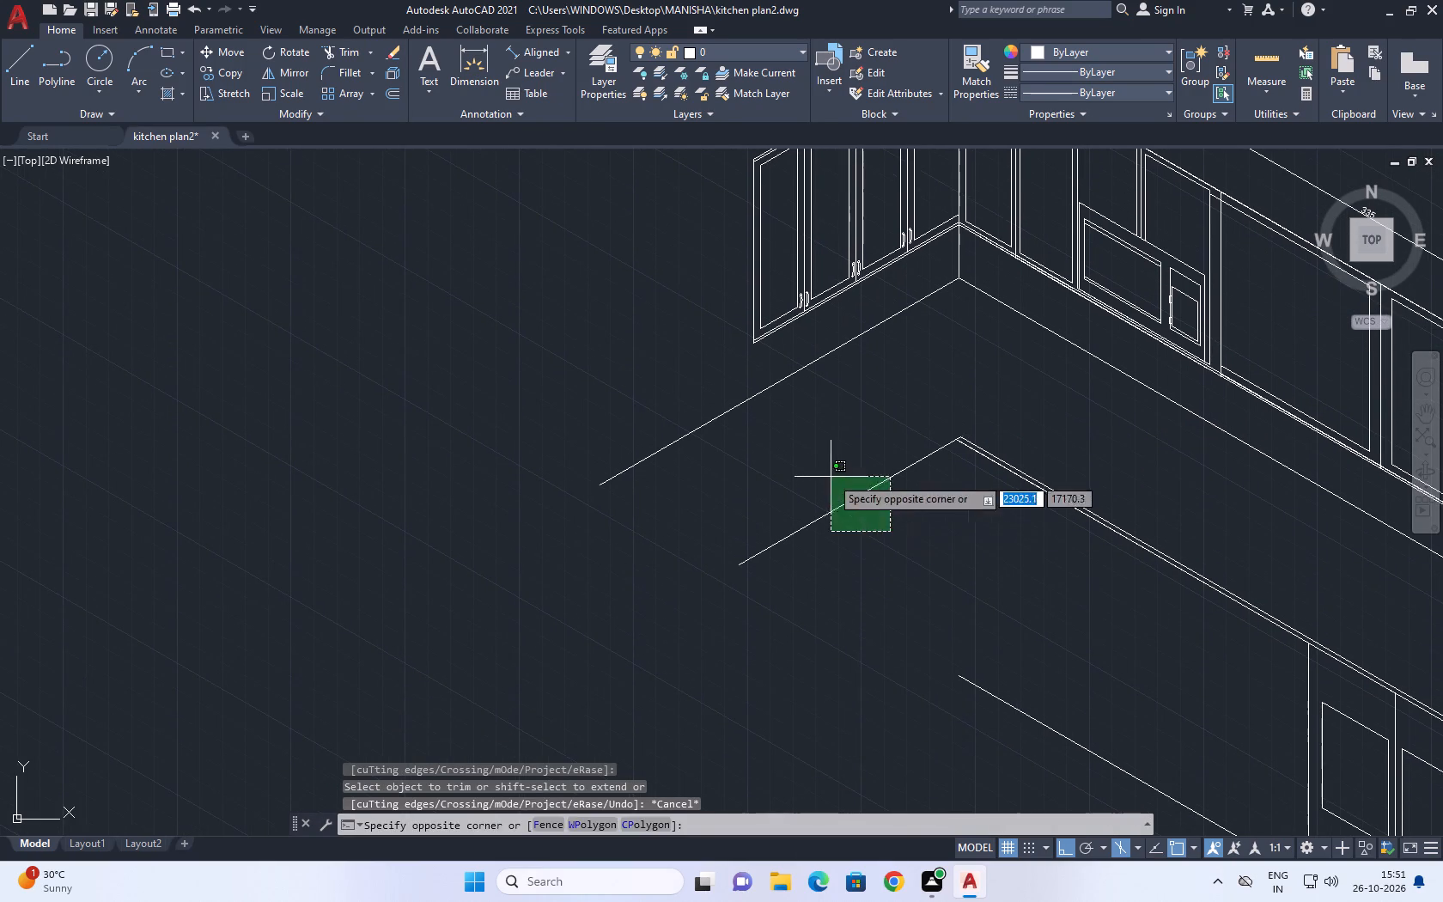
left_click(831, 477)
middle_click_drag(910, 487, 796, 465)
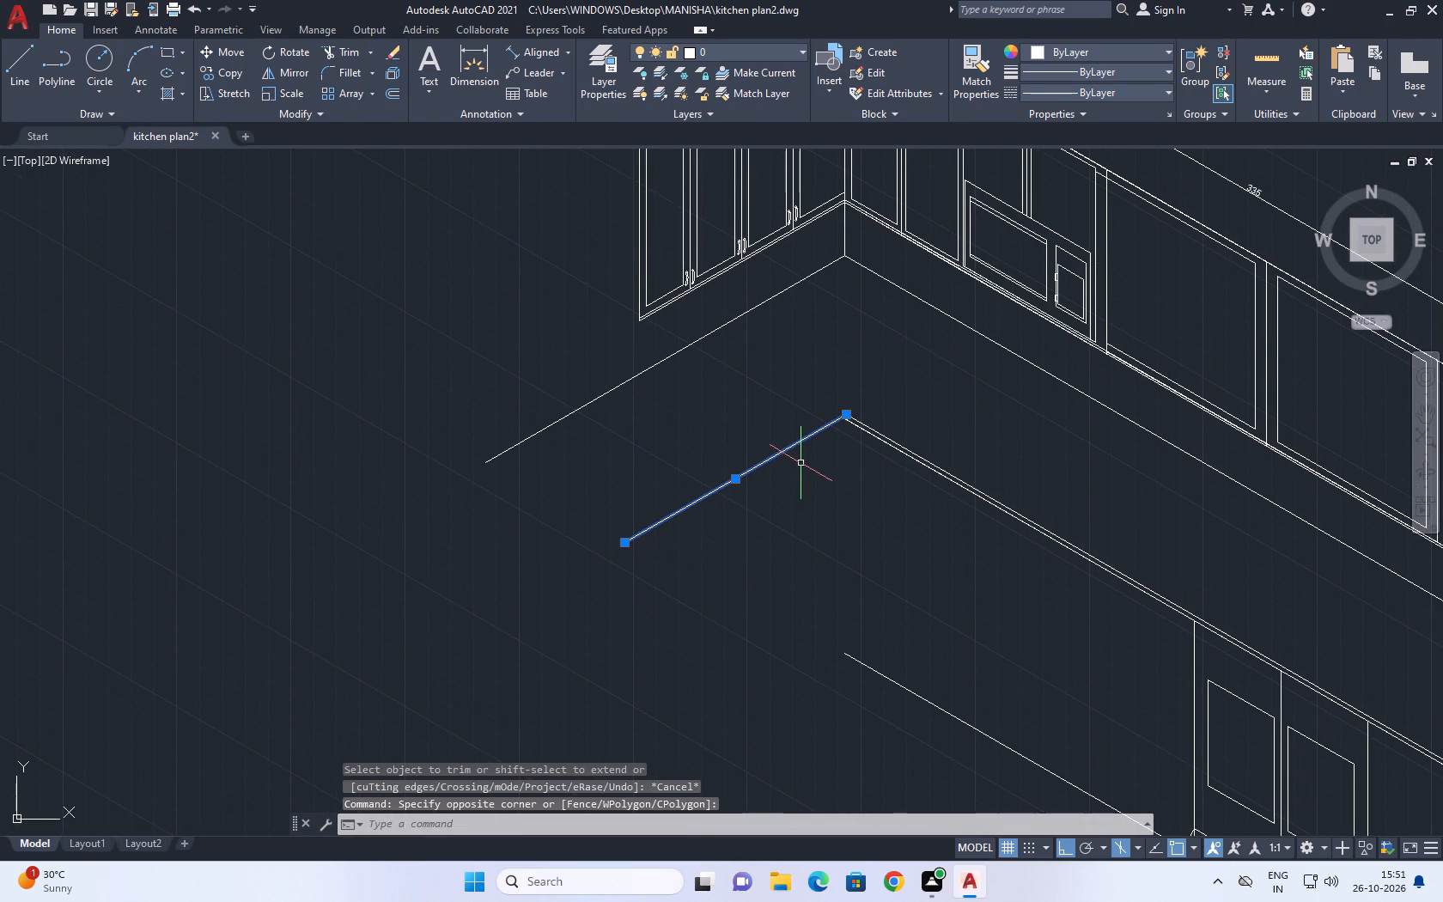
type("co")
key("space")
left_click(801, 463)
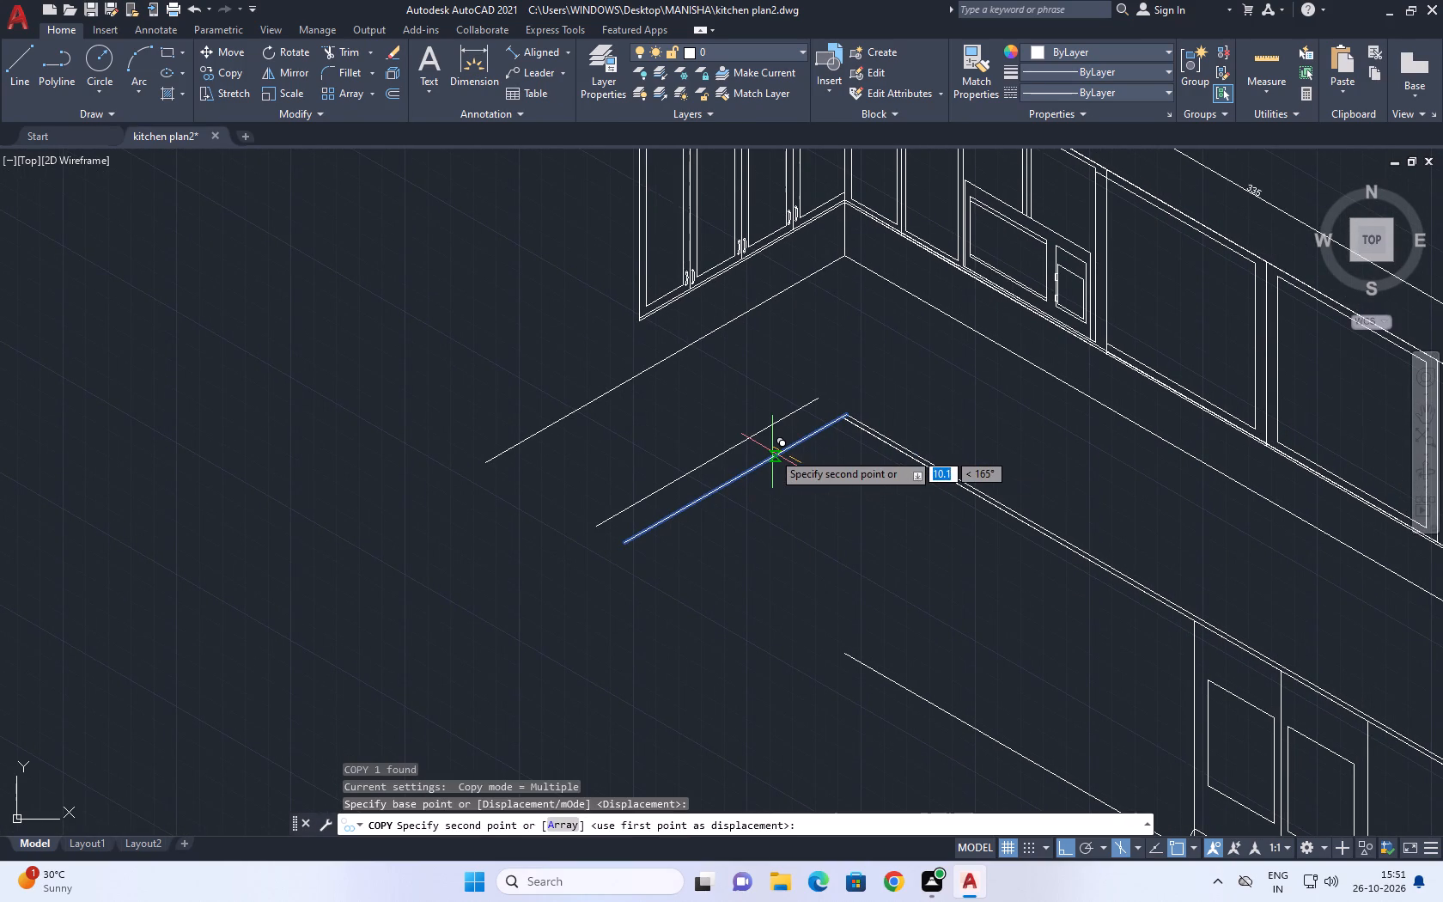
type("1")
key("space")
scroll(824, 436, "up", 1)
key("Escape")
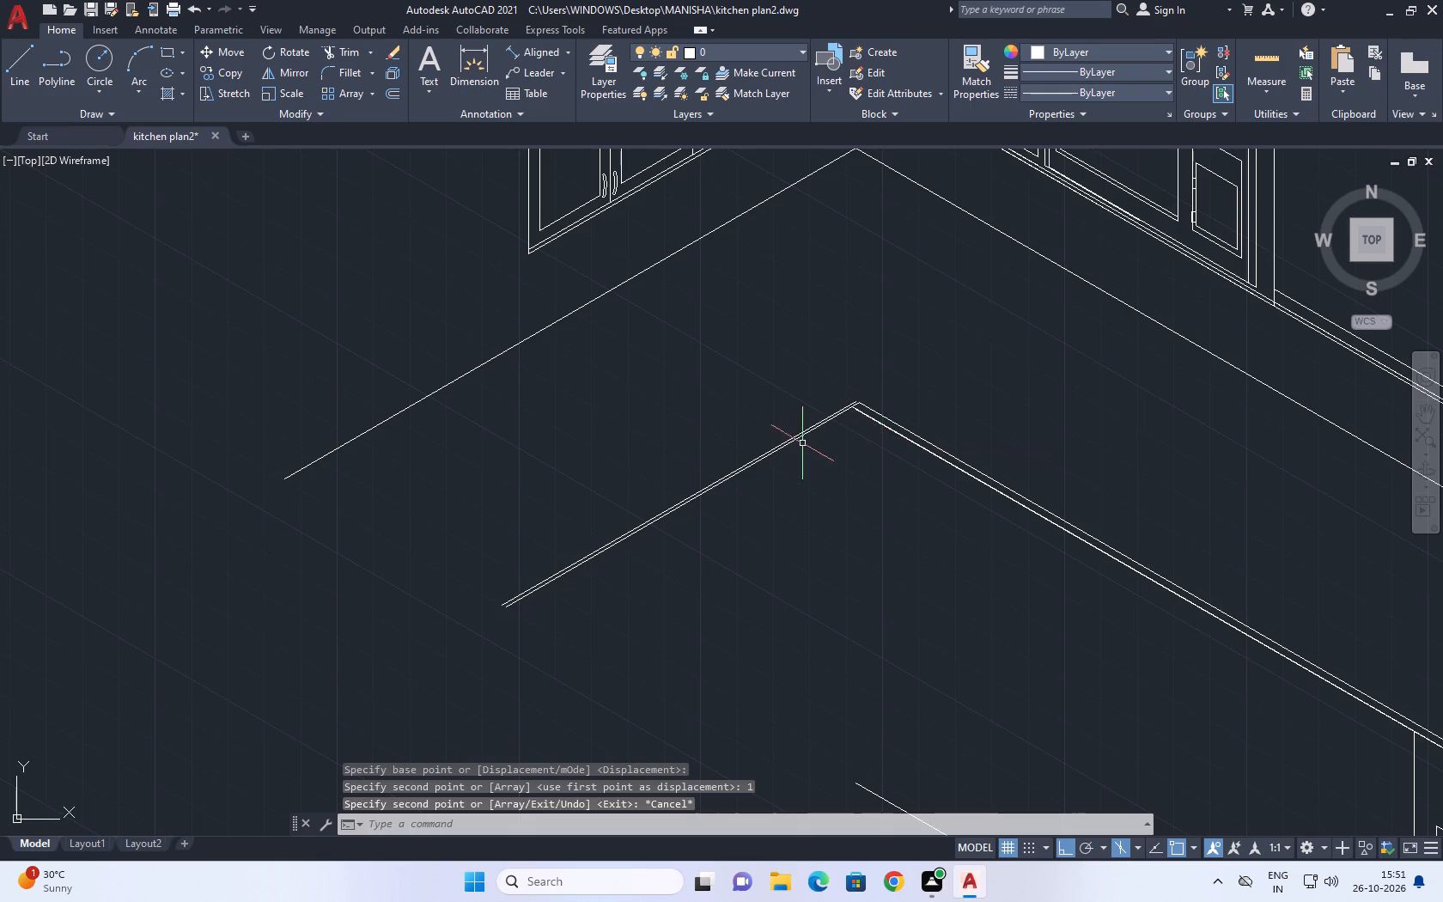
Move the copied edge line 1 unit further towards the side wall to widen the countertop edge.
scroll(802, 443, "up", 3)
left_click(764, 432)
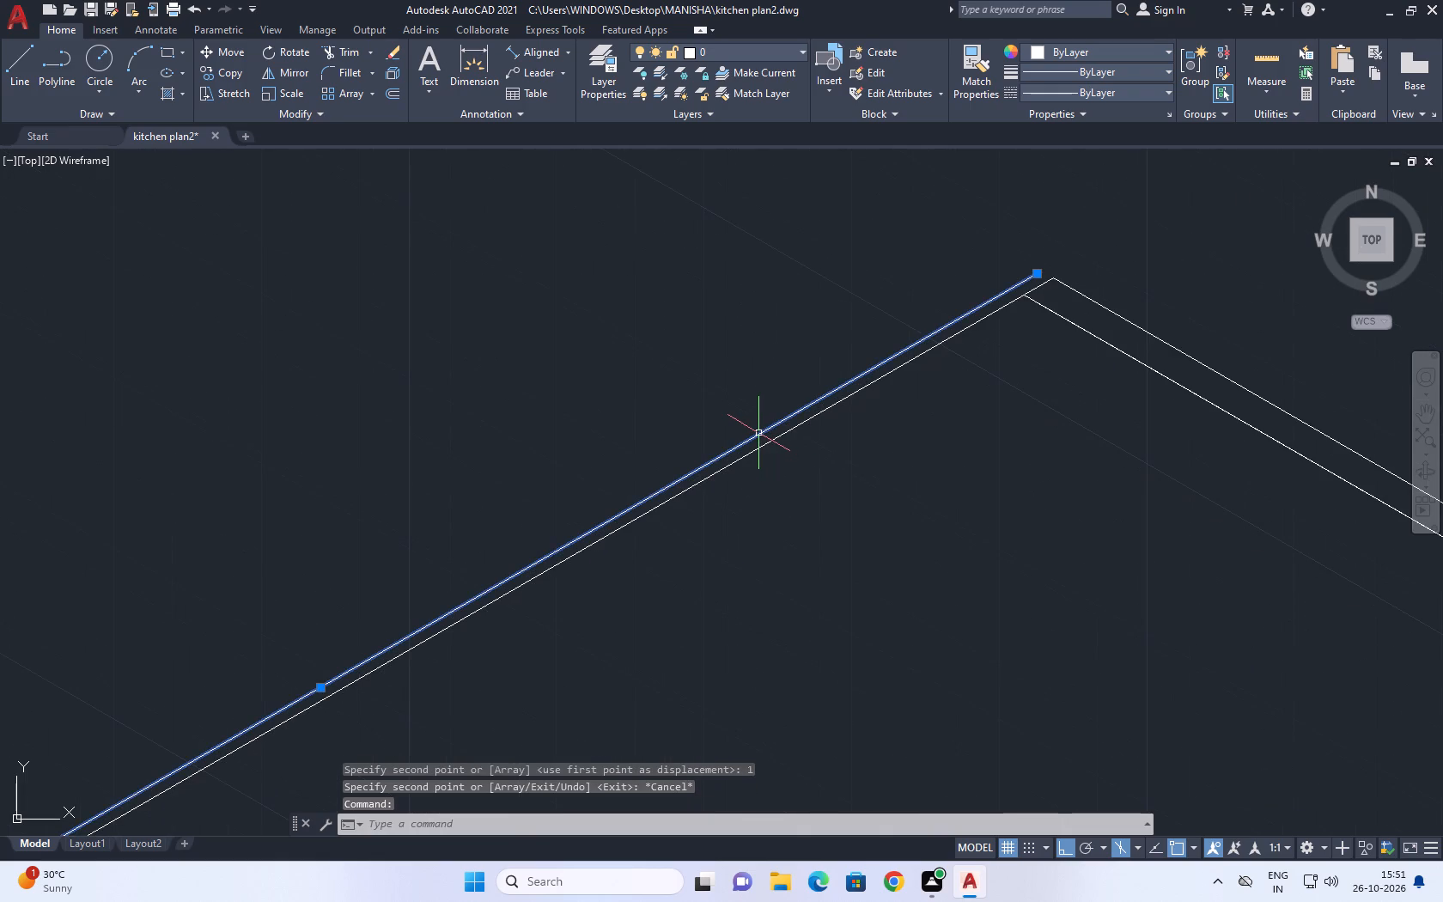
type("m")
key("space")
left_click(758, 433)
type("1")
key("space")
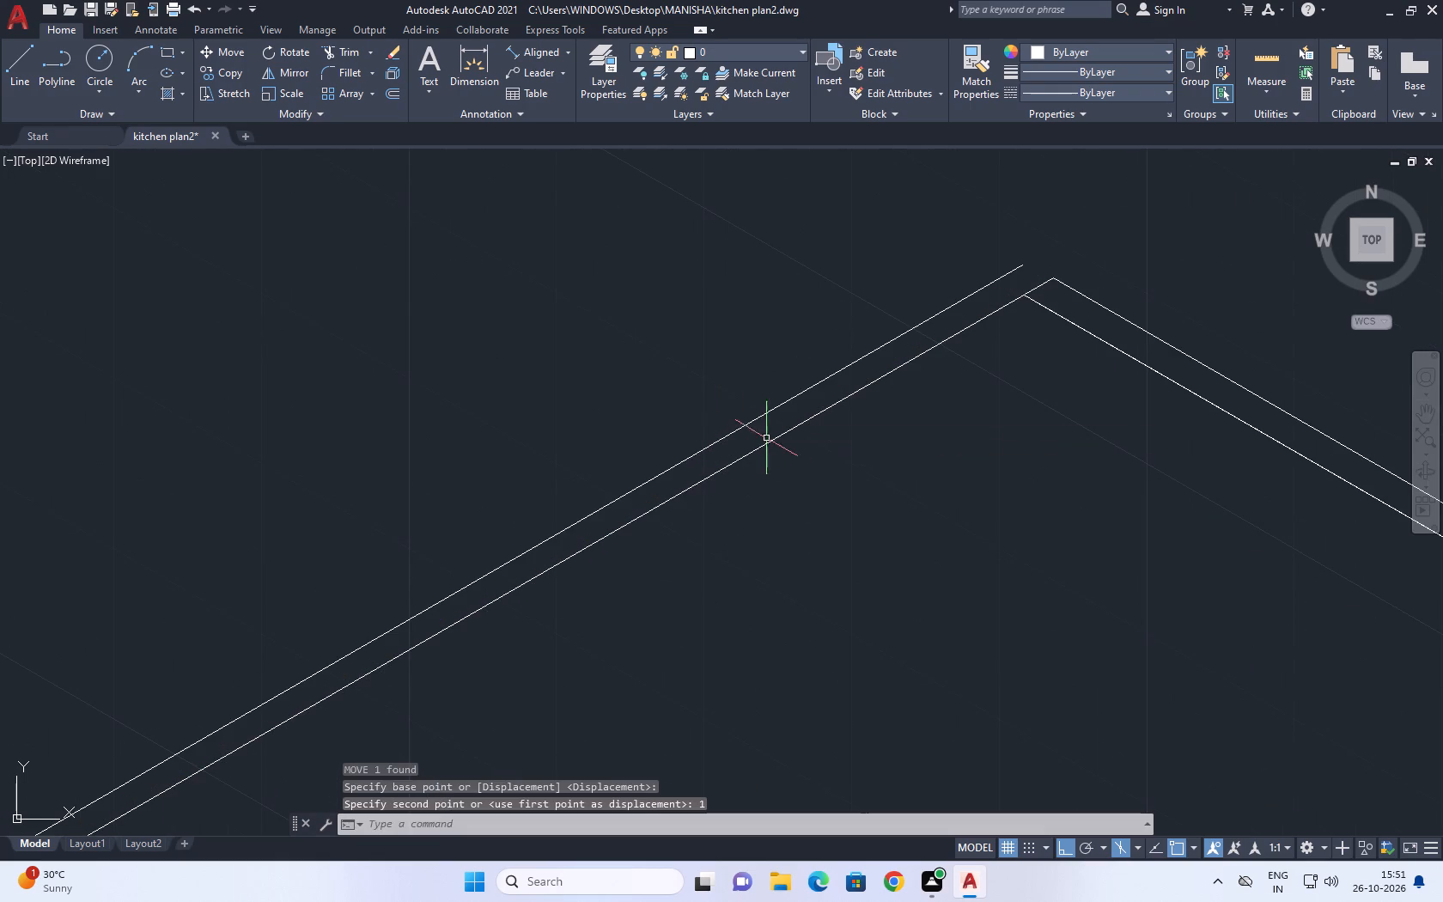
key("Escape")
Fillet the inner and outer countertop edge line pairs at the counter's corner with radius 0.
key("f")
key("space")
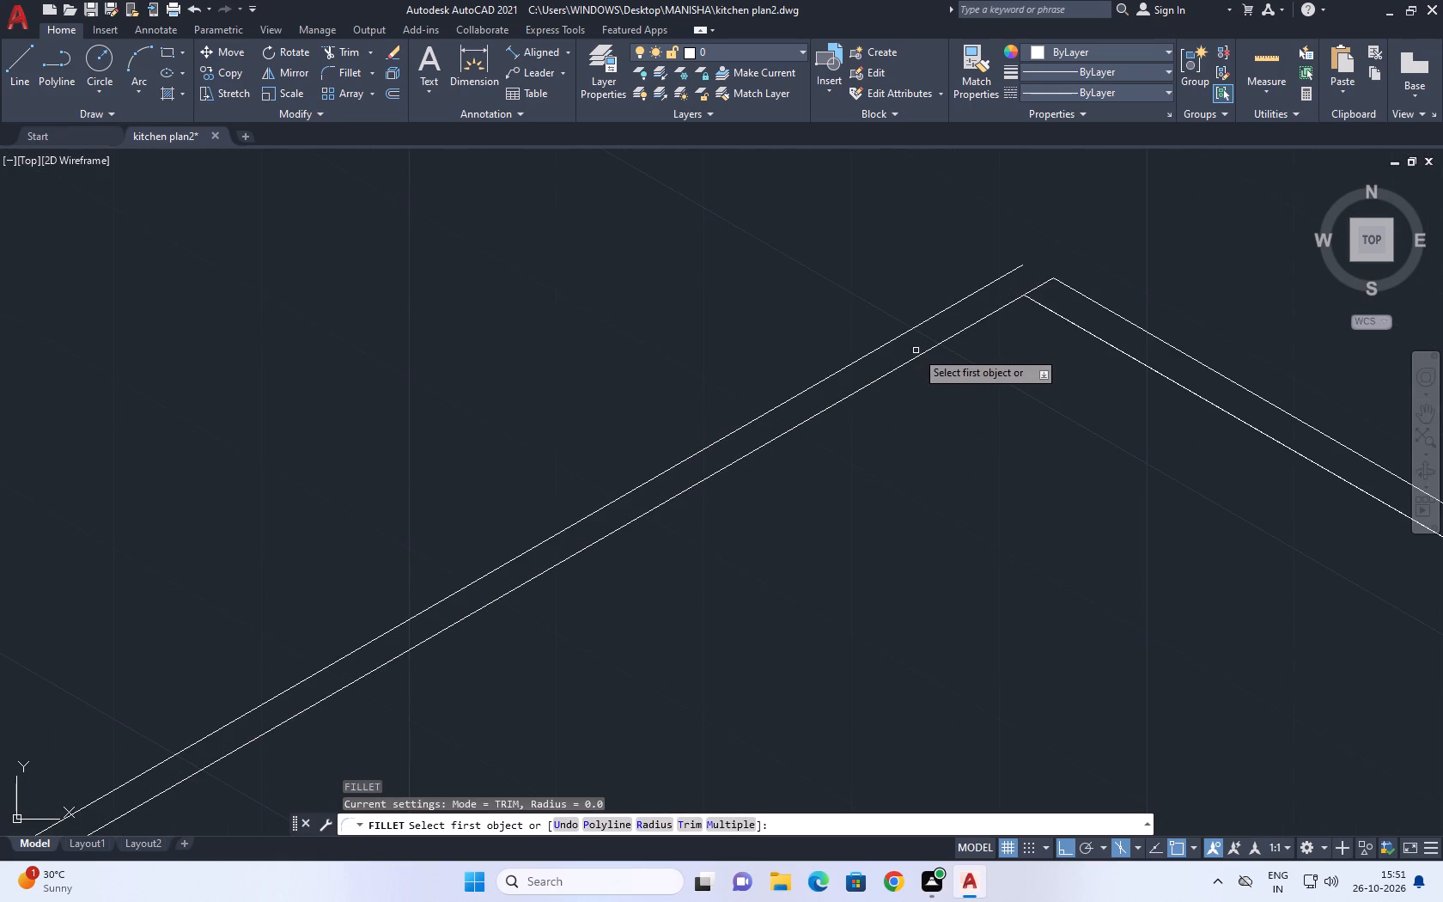
left_click(918, 354)
left_click(1056, 317)
middle_click_drag(1037, 360, 823, 629)
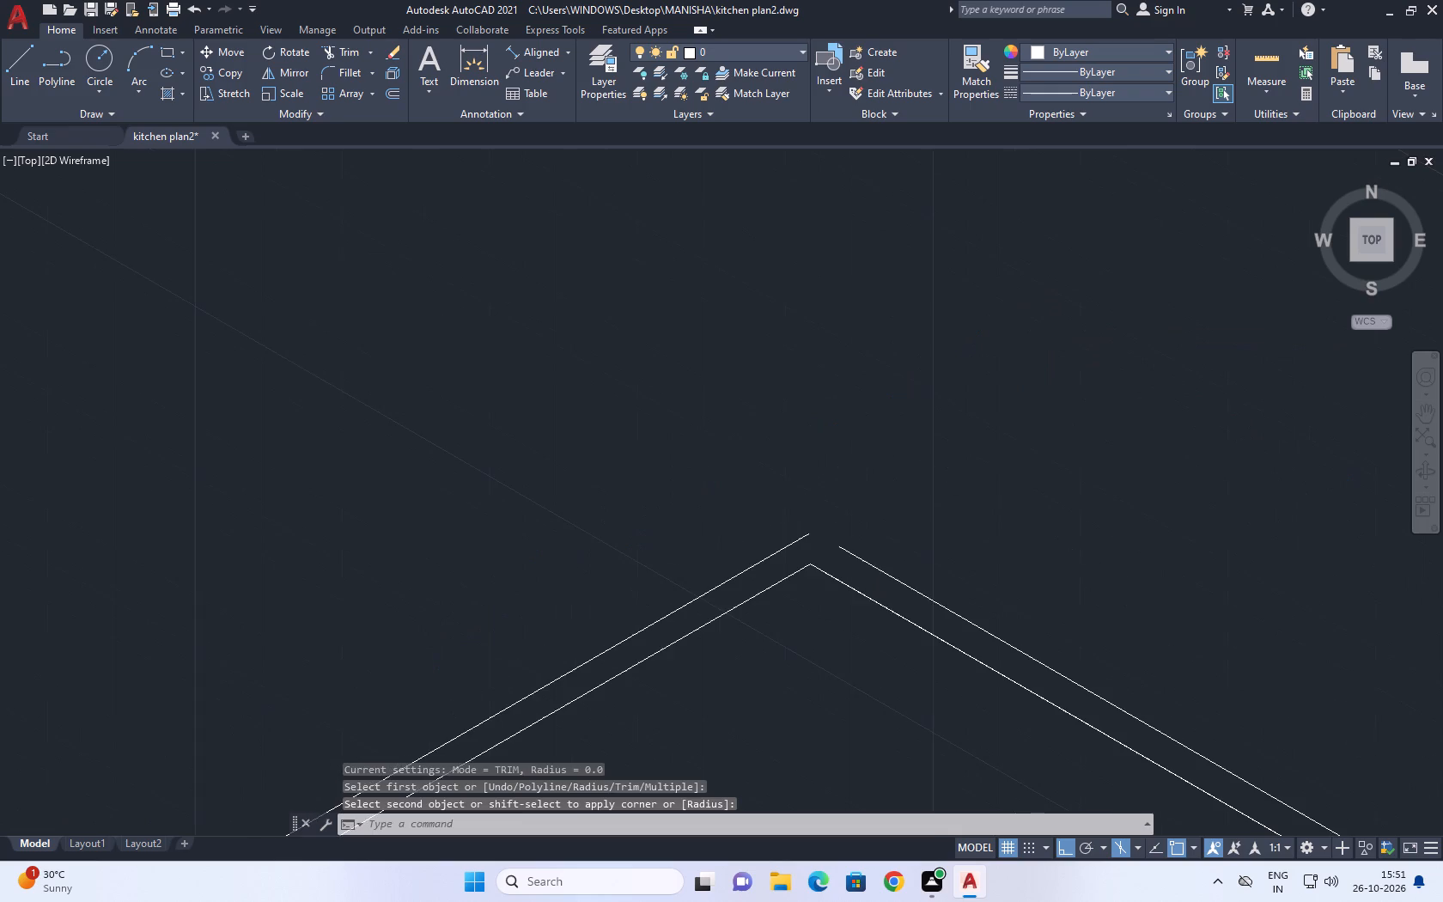
key("space")
left_click(803, 532)
left_click(803, 538)
left_click(849, 552)
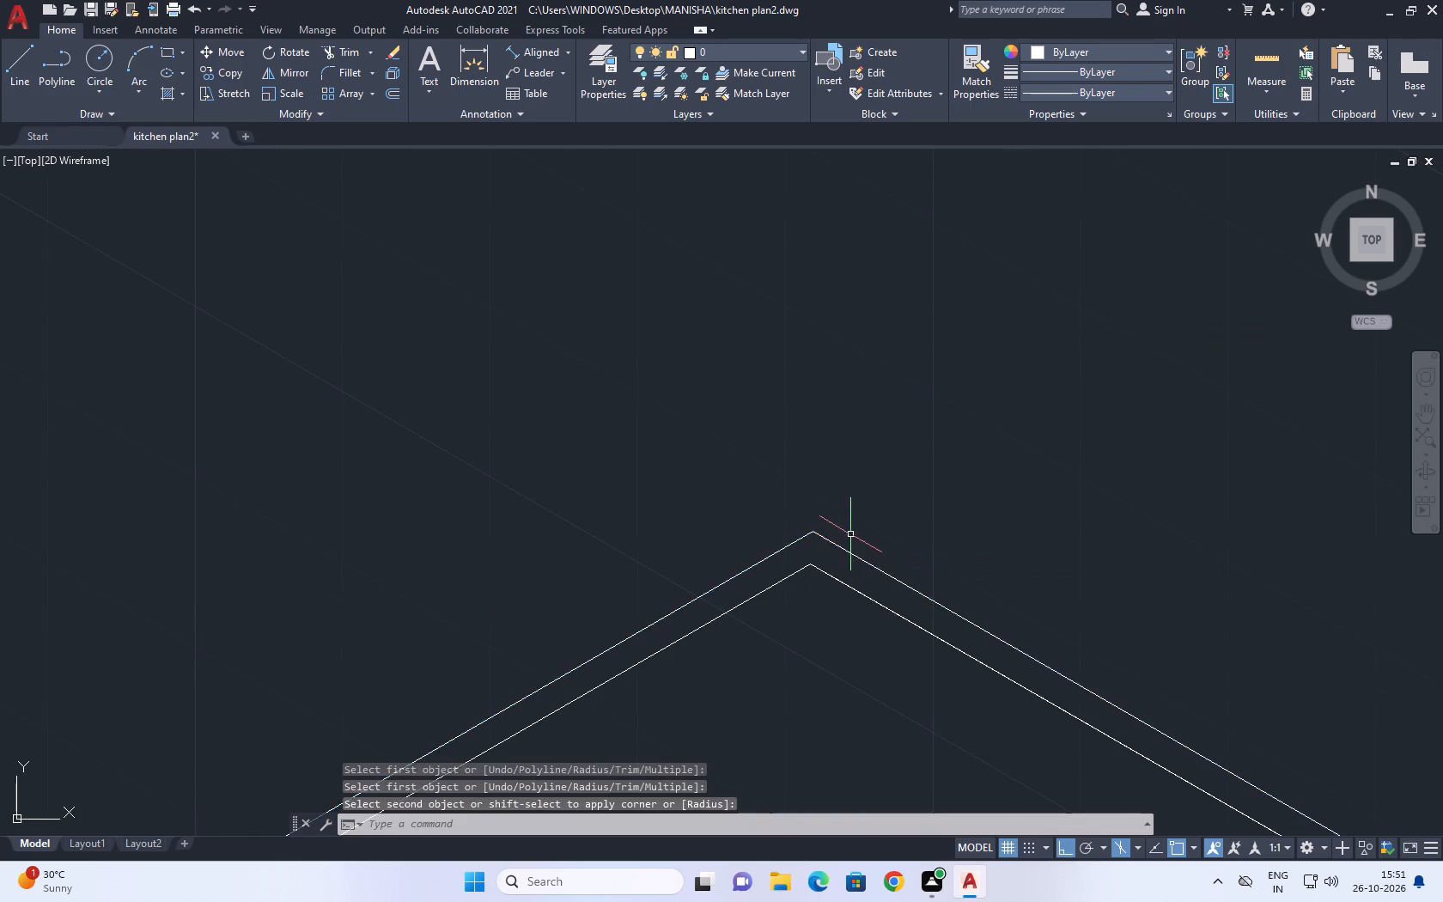
Draw a vertical line down from the side wall cabinets' outer bottom corner, running past the side leg's edge lines.
scroll(851, 532, "down", 6)
middle_click_drag(978, 500, 917, 535)
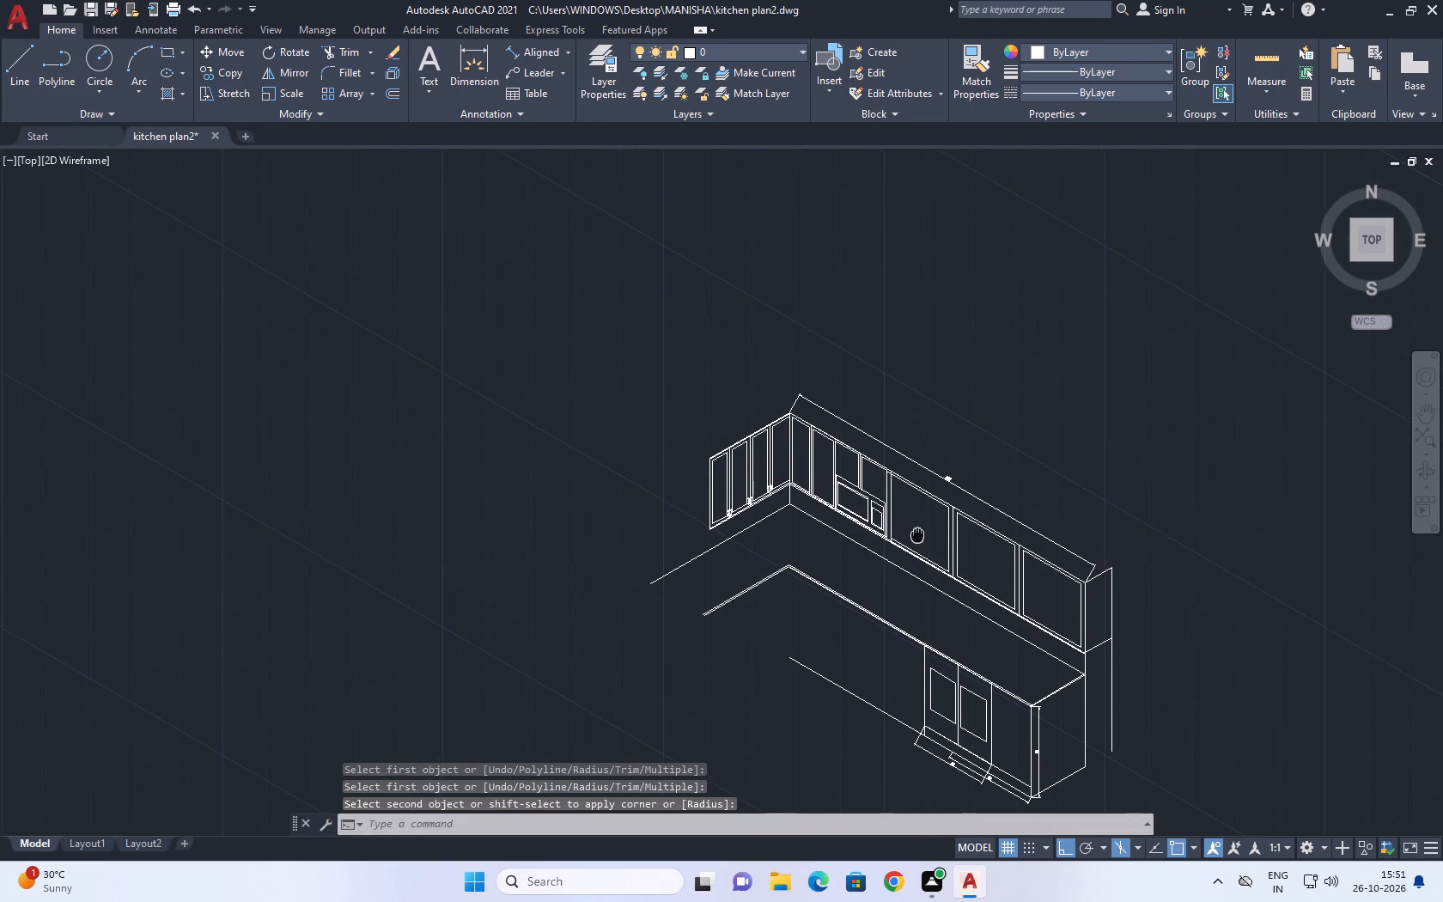
middle_click_drag(917, 535, 924, 543)
middle_click_drag(740, 627, 742, 589)
type("l")
key("space")
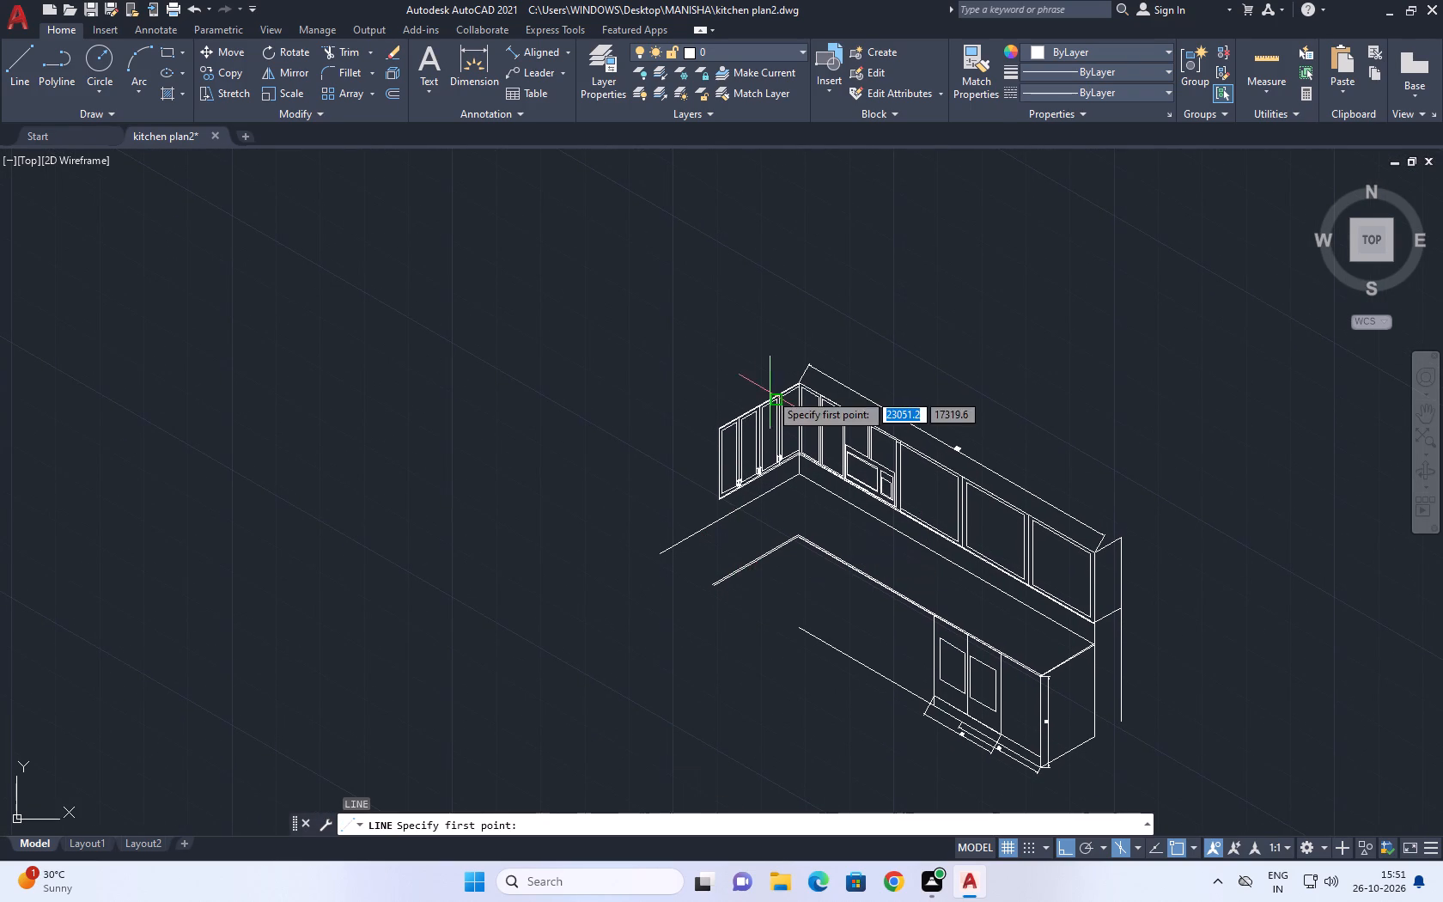
scroll(737, 497, "up", 2)
left_click_drag(689, 506, 688, 515)
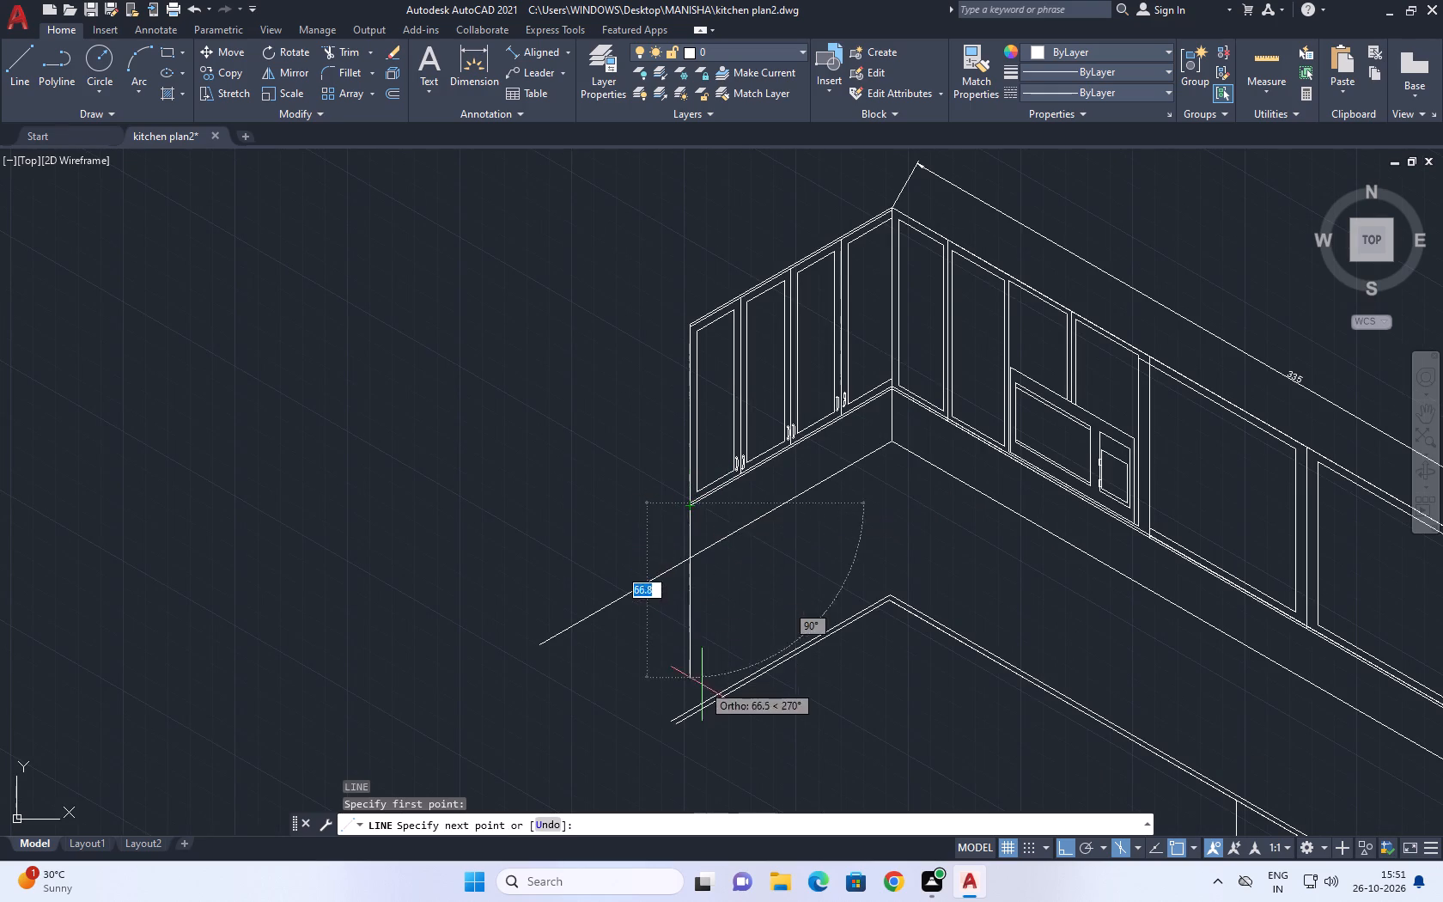
middle_click_drag(699, 687, 696, 480)
scroll(697, 687, "up", 1)
left_click(685, 678)
key("Escape")
middle_click_drag(660, 349, 687, 423)
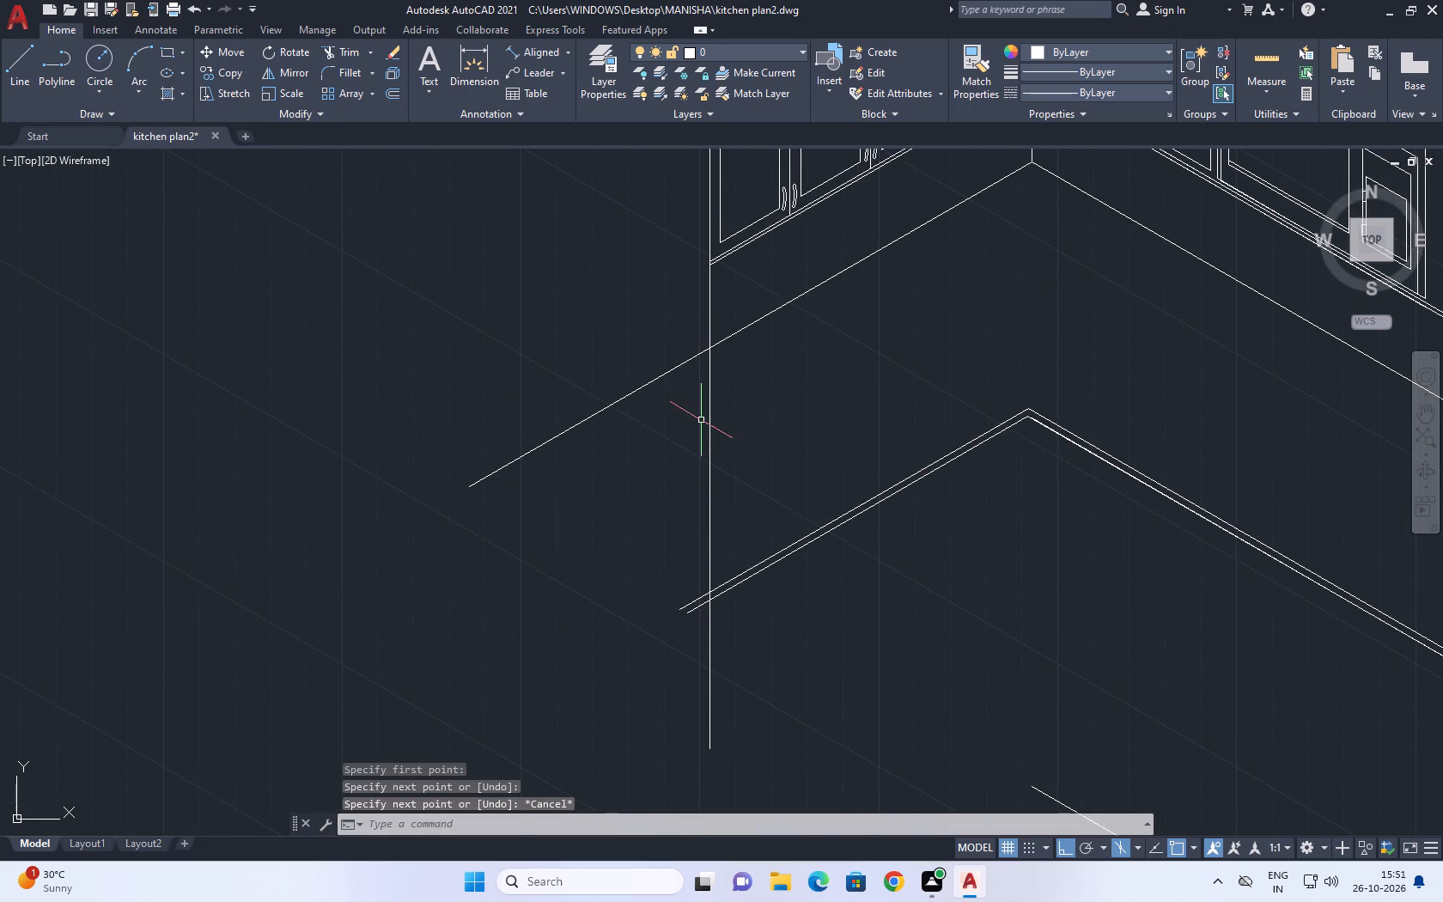
Trim the side leg's back line and both front edge lines where they extend beyond the new vertical.
type("tr")
key("space")
left_click_drag(635, 302, 635, 351)
left_click_drag(619, 546, 619, 529)
left_click(566, 265)
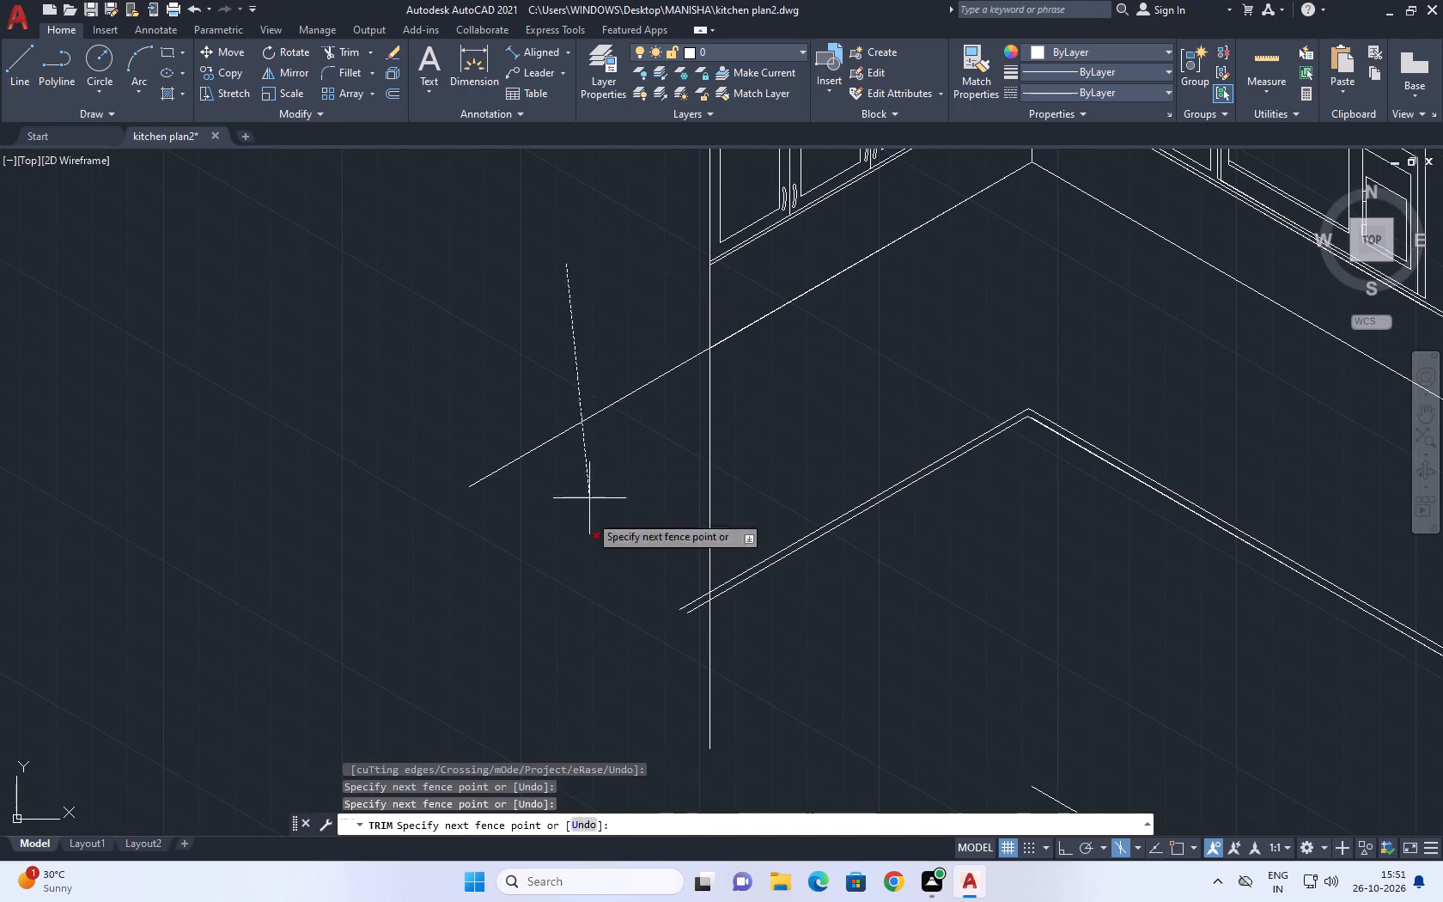
left_click(589, 581)
scroll(678, 619, "up", 1)
left_click_drag(707, 543, 707, 552)
left_click(703, 666)
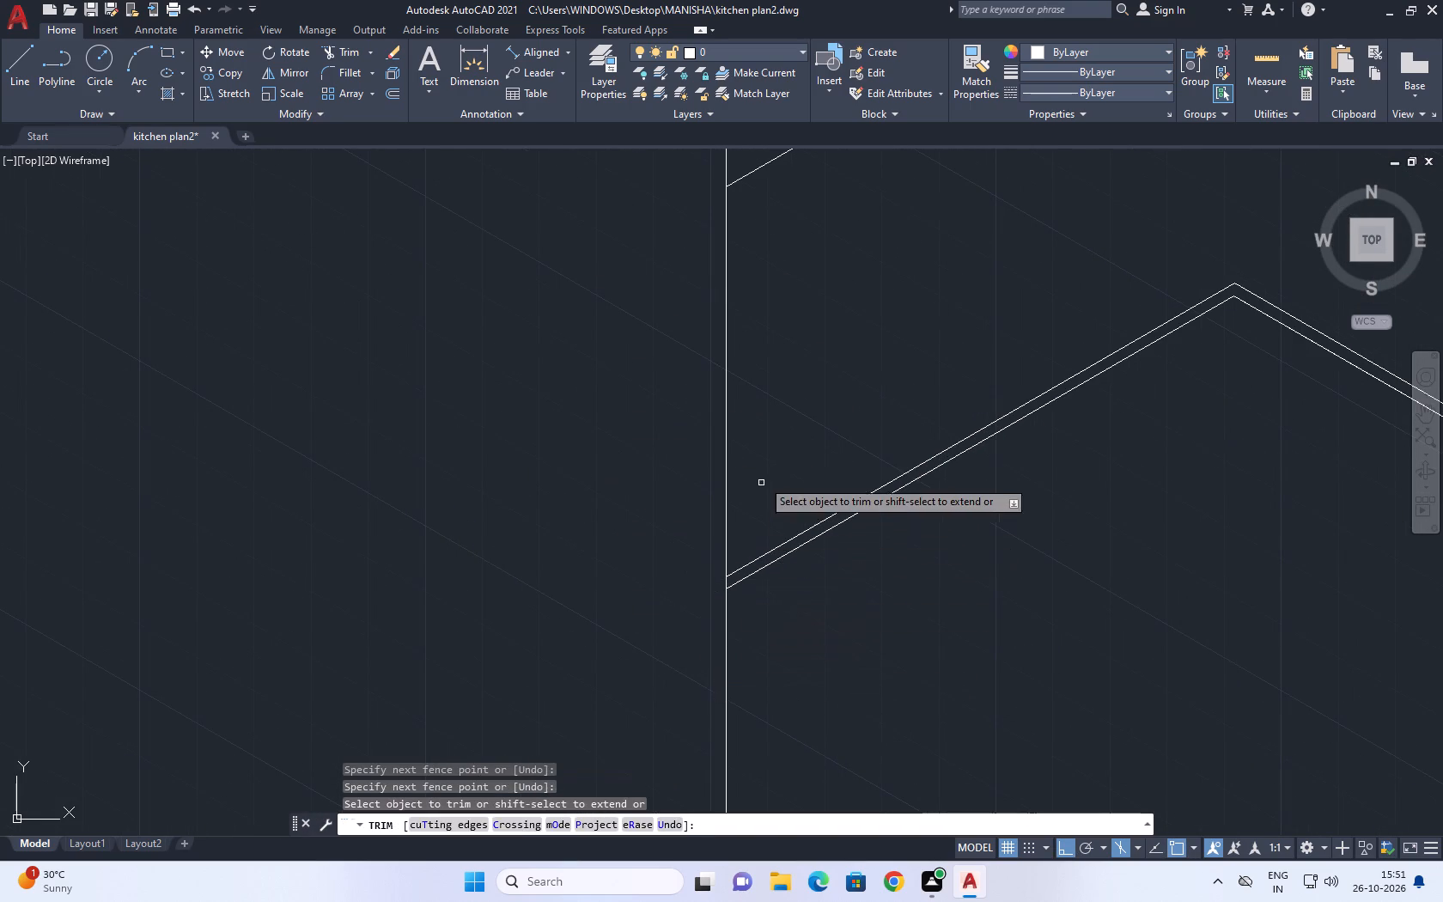
scroll(765, 466, "down", 4)
key("Escape")
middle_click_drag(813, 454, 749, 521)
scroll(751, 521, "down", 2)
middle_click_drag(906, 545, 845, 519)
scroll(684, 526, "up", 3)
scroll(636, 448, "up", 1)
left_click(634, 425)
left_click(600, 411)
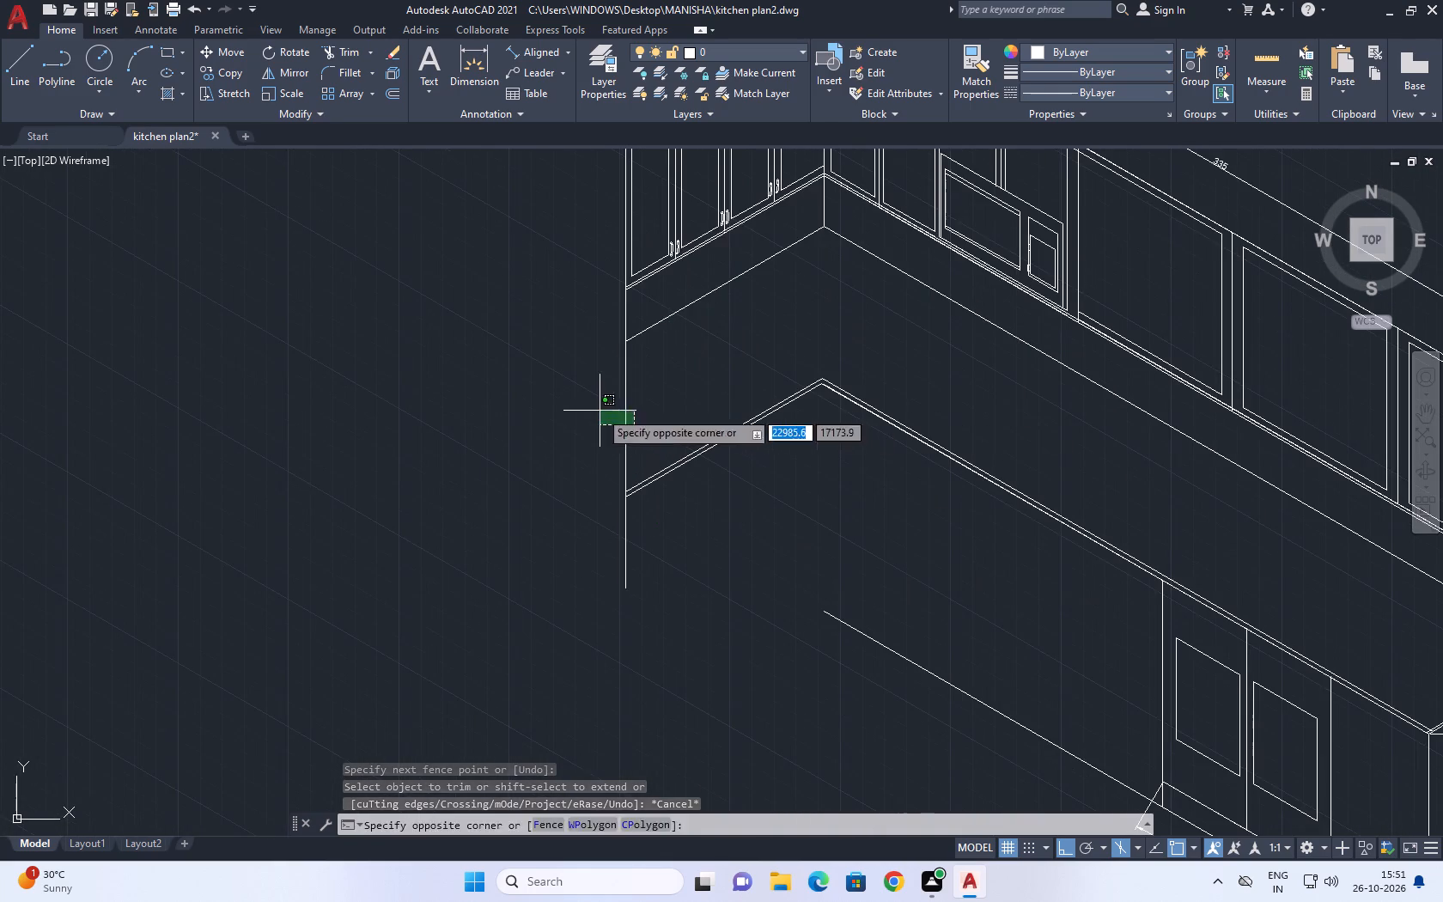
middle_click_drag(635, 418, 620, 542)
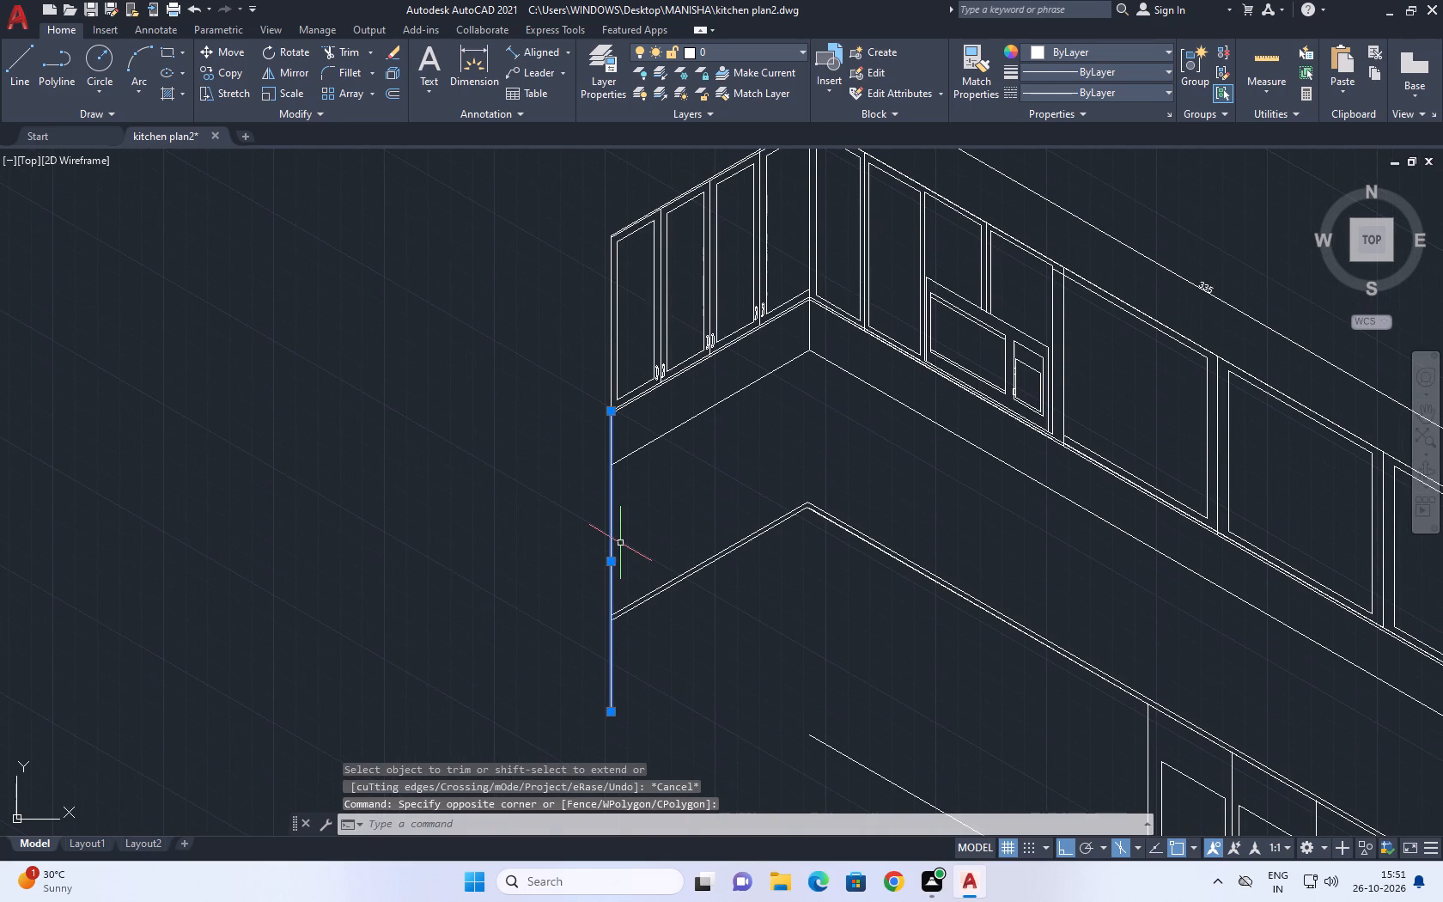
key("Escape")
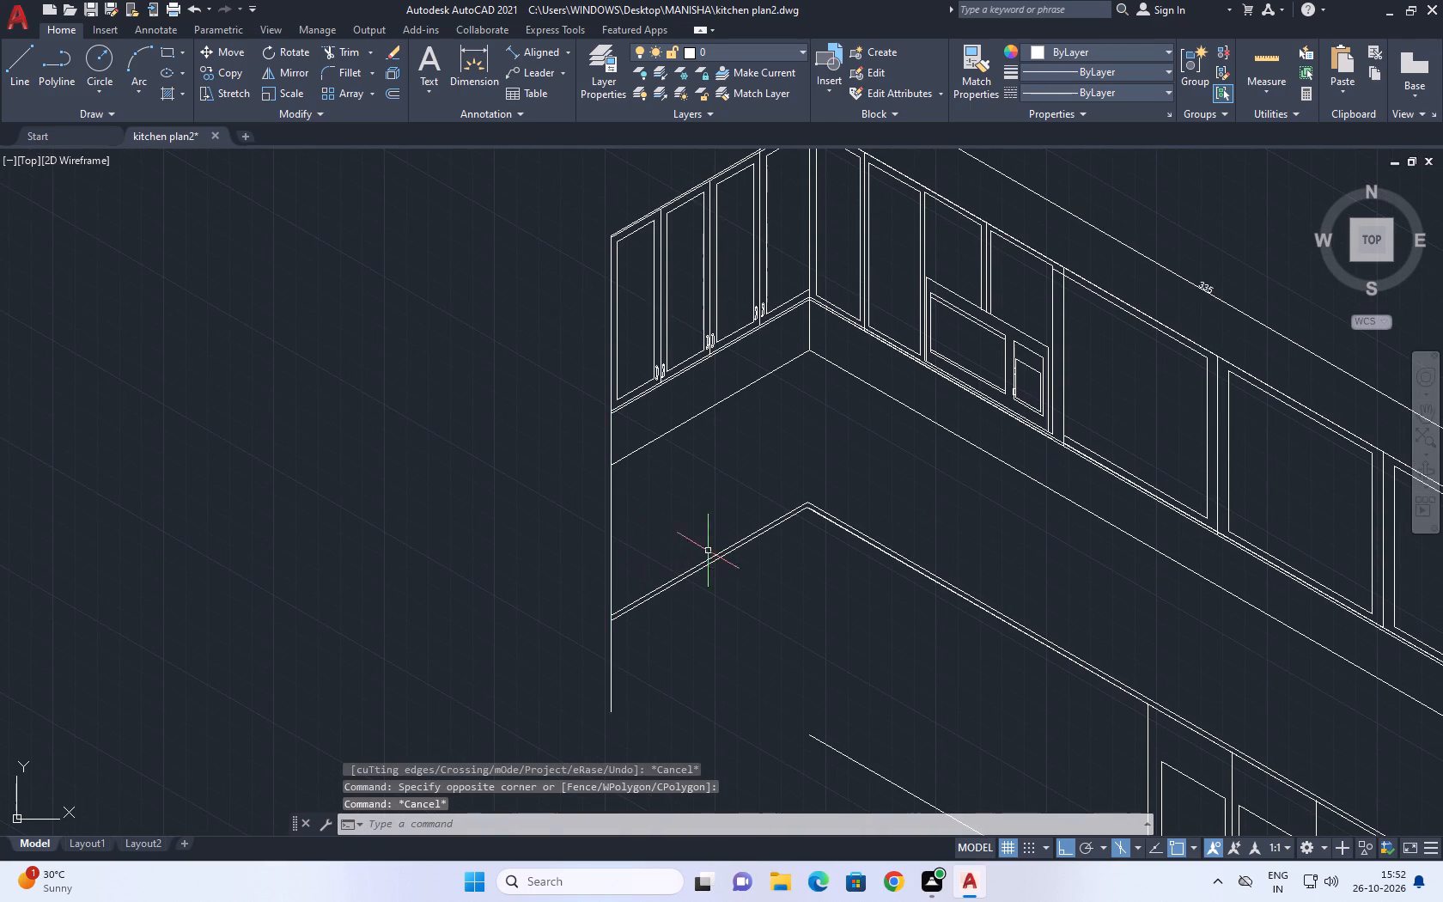
Trim the overshooting inner countertop edge lines at the front corner of the counter's far end.
middle_click_drag(786, 576, 793, 527)
scroll(795, 529, "down", 4)
middle_click_drag(808, 548, 797, 509)
scroll(871, 504, "up", 3)
middle_click_drag(880, 566, 843, 536)
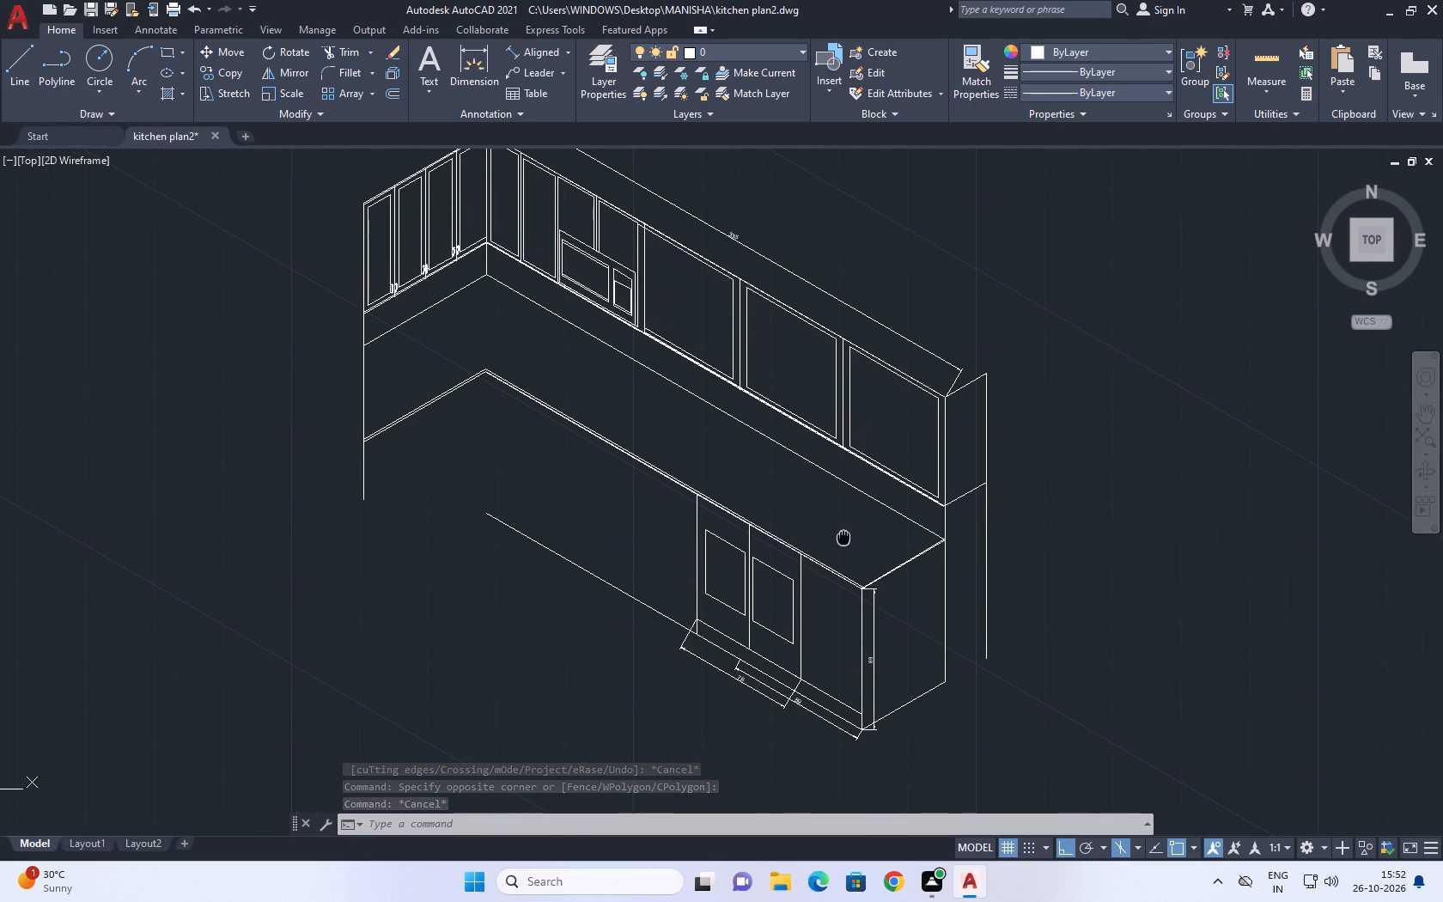
middle_click_drag(843, 536, 845, 538)
scroll(853, 603, "up", 3)
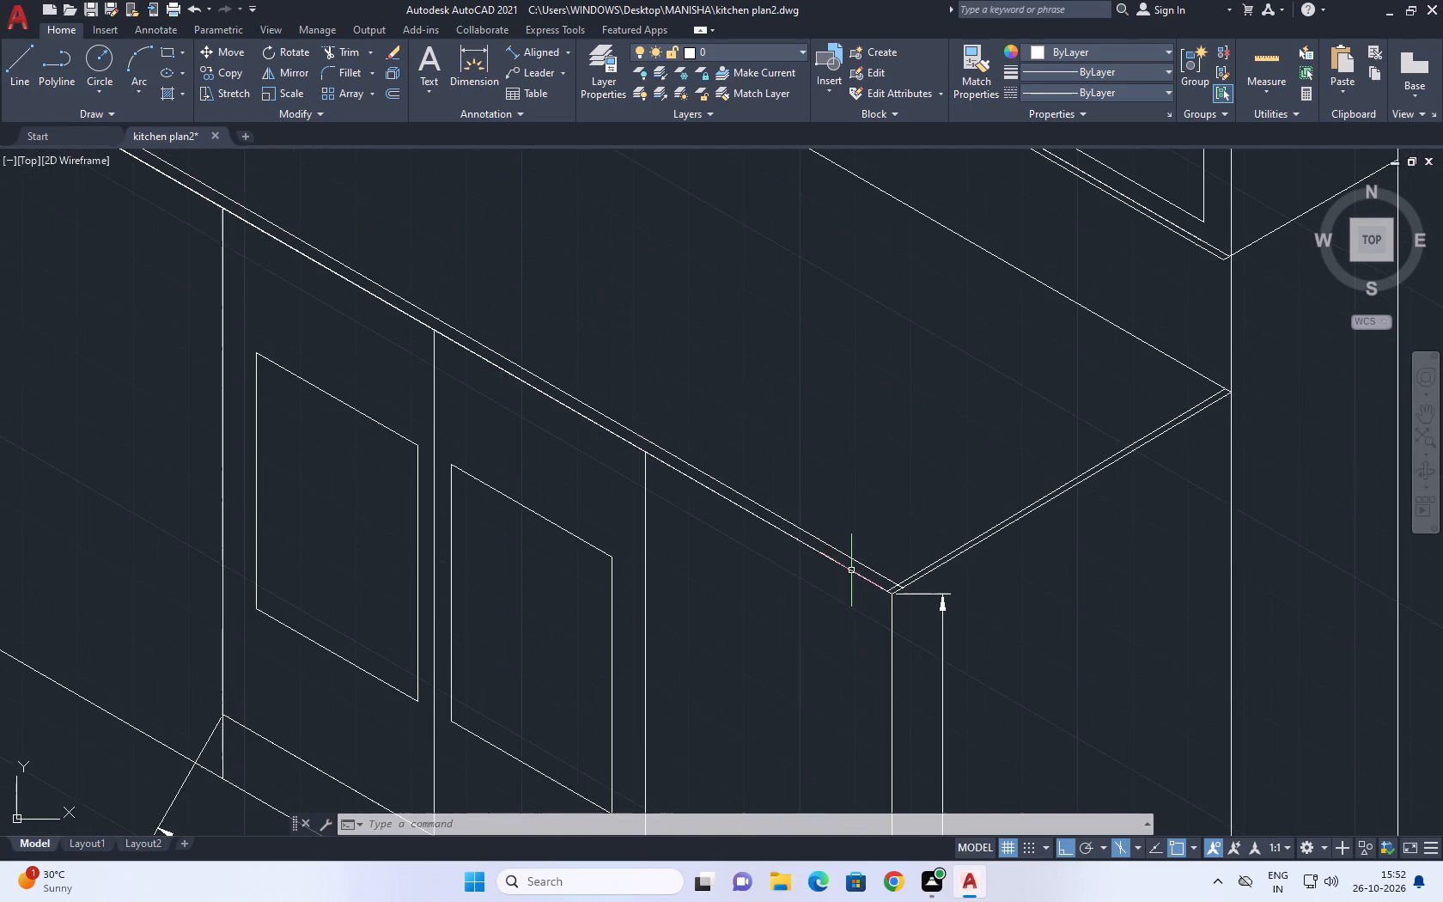
scroll(906, 583, "up", 2)
key("t")
key("r")
key("space")
scroll(886, 571, "up", 3)
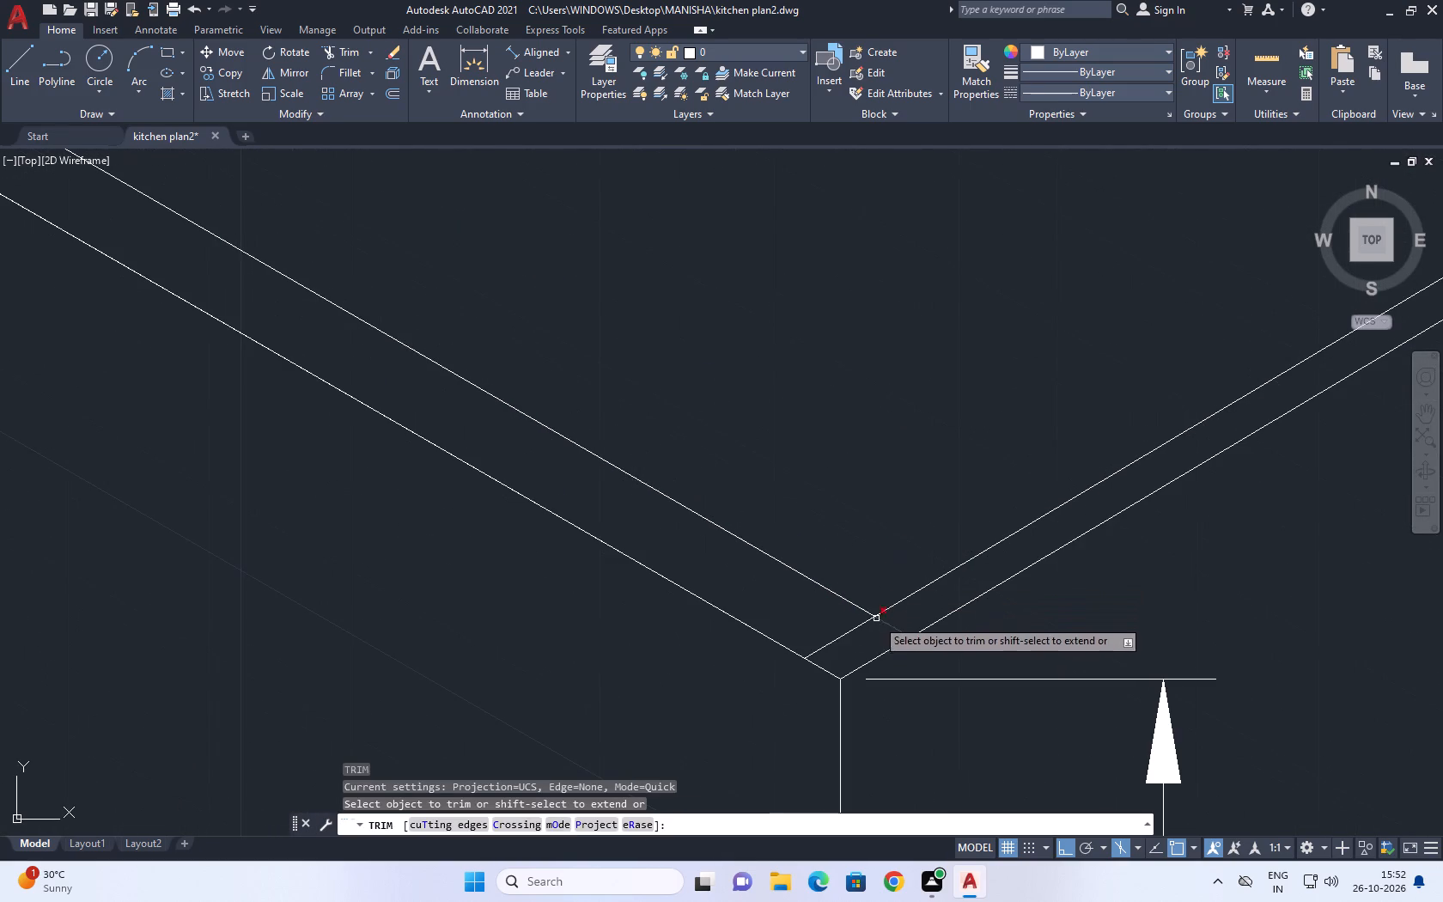
left_click(855, 624)
left_click(888, 621)
key("Escape")
Examine the counter's far end, open base line and side leg to judge what remains unfinished.
scroll(838, 608, "down", 3)
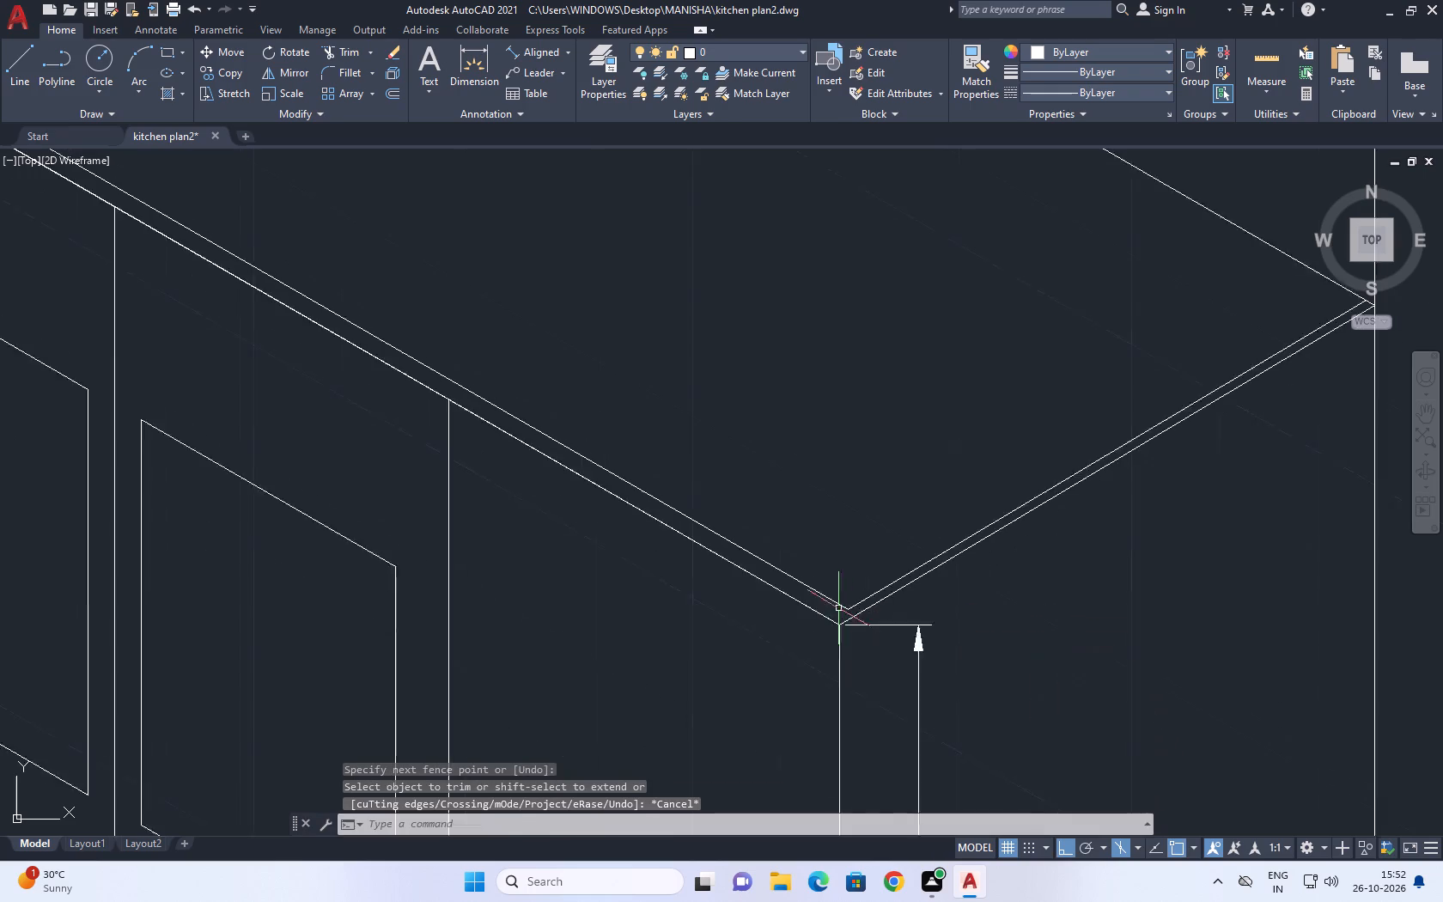
scroll(838, 608, "down", 2)
middle_click_drag(1010, 491, 963, 529)
scroll(971, 521, "down", 1)
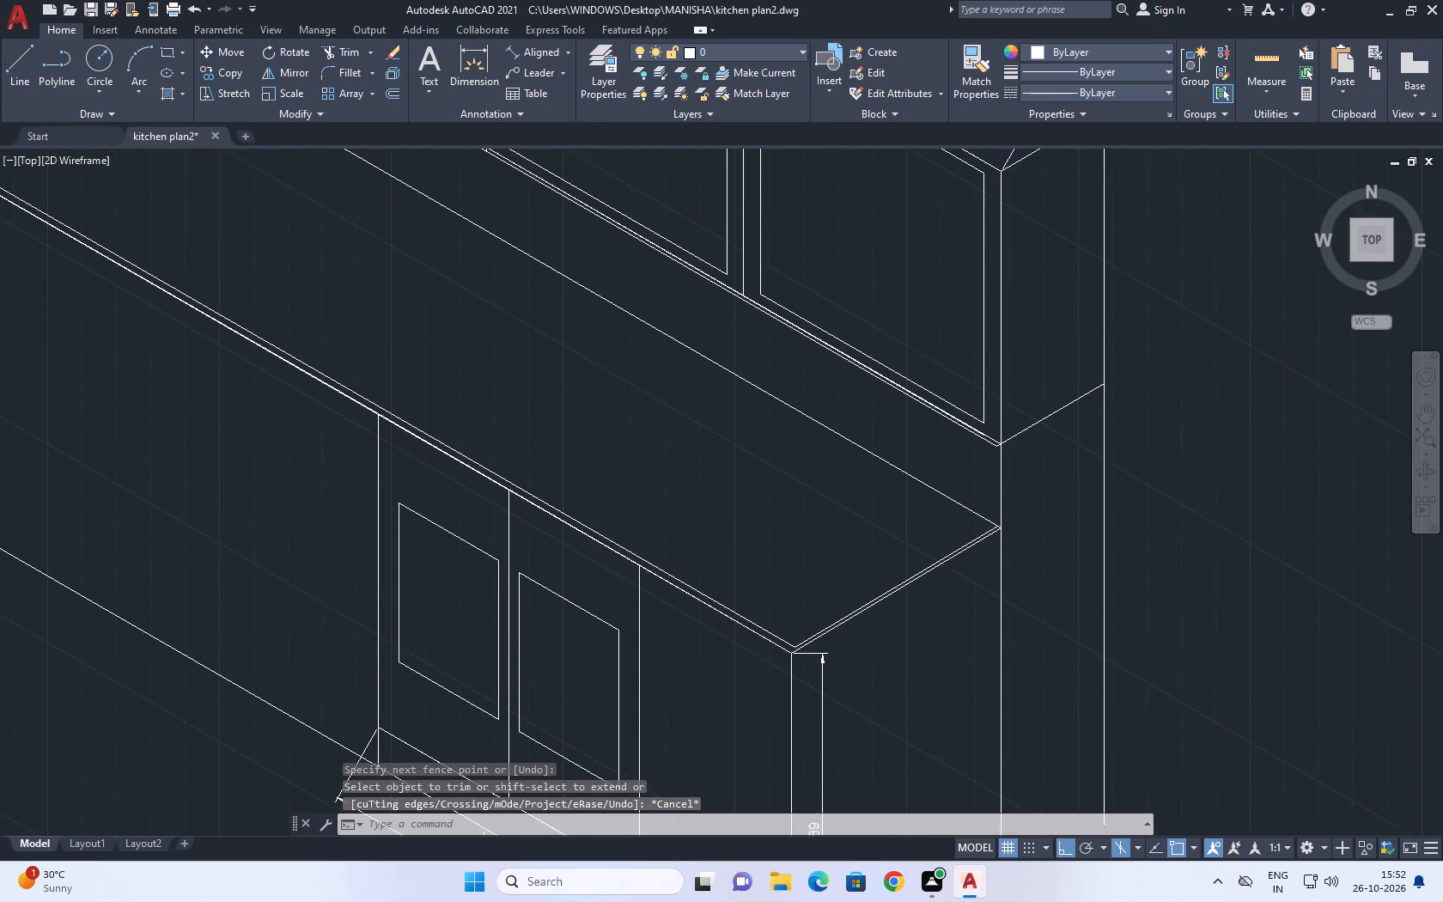
scroll(971, 521, "down", 1)
middle_click_drag(995, 588, 996, 467)
middle_click_drag(490, 381, 511, 387)
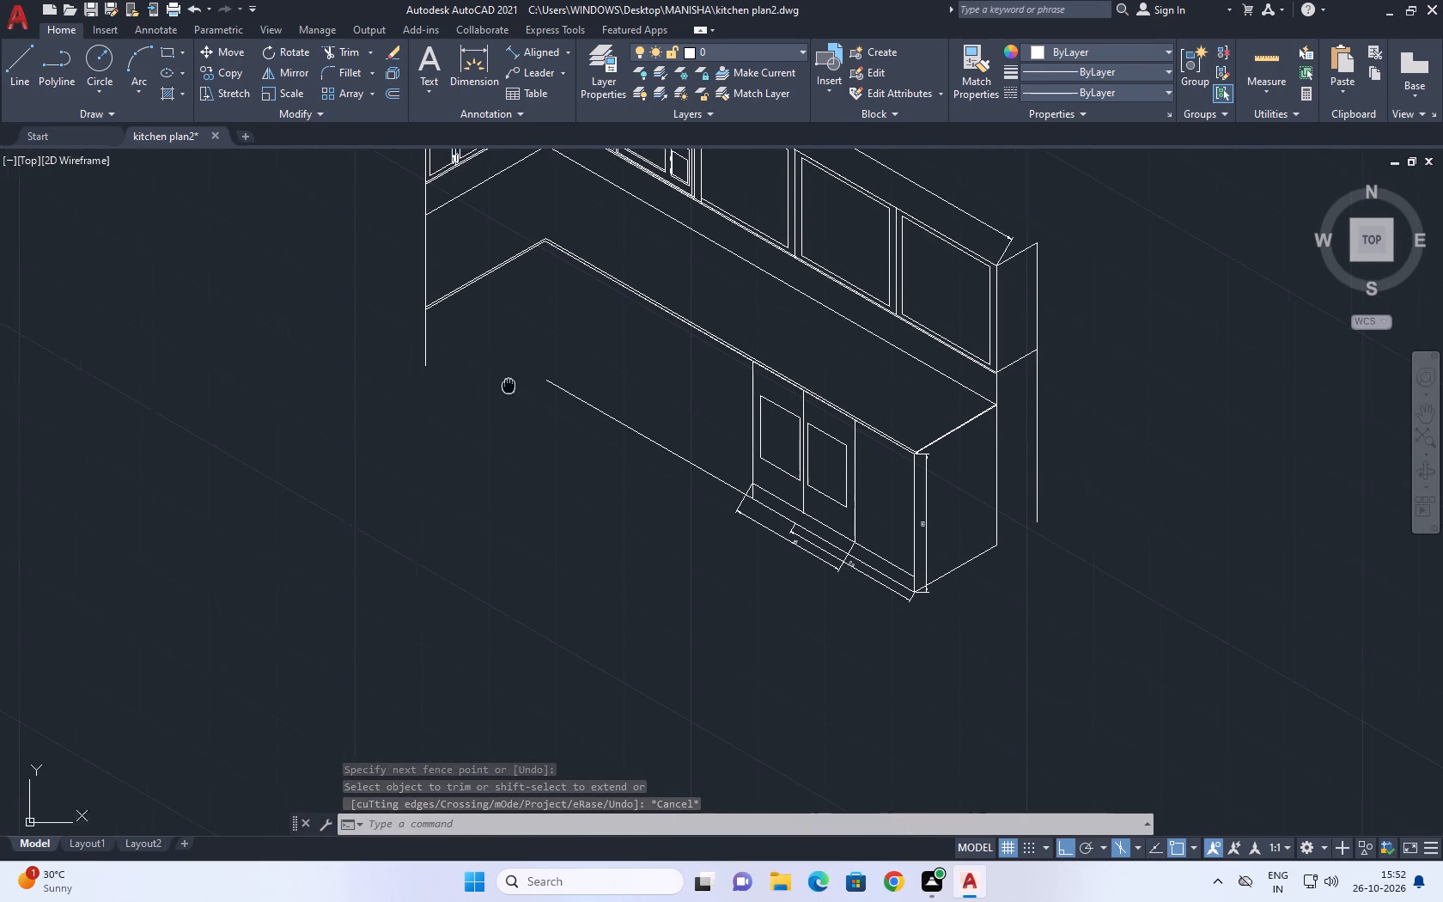
middle_click_drag(511, 387, 566, 401)
scroll(569, 411, "up", 1)
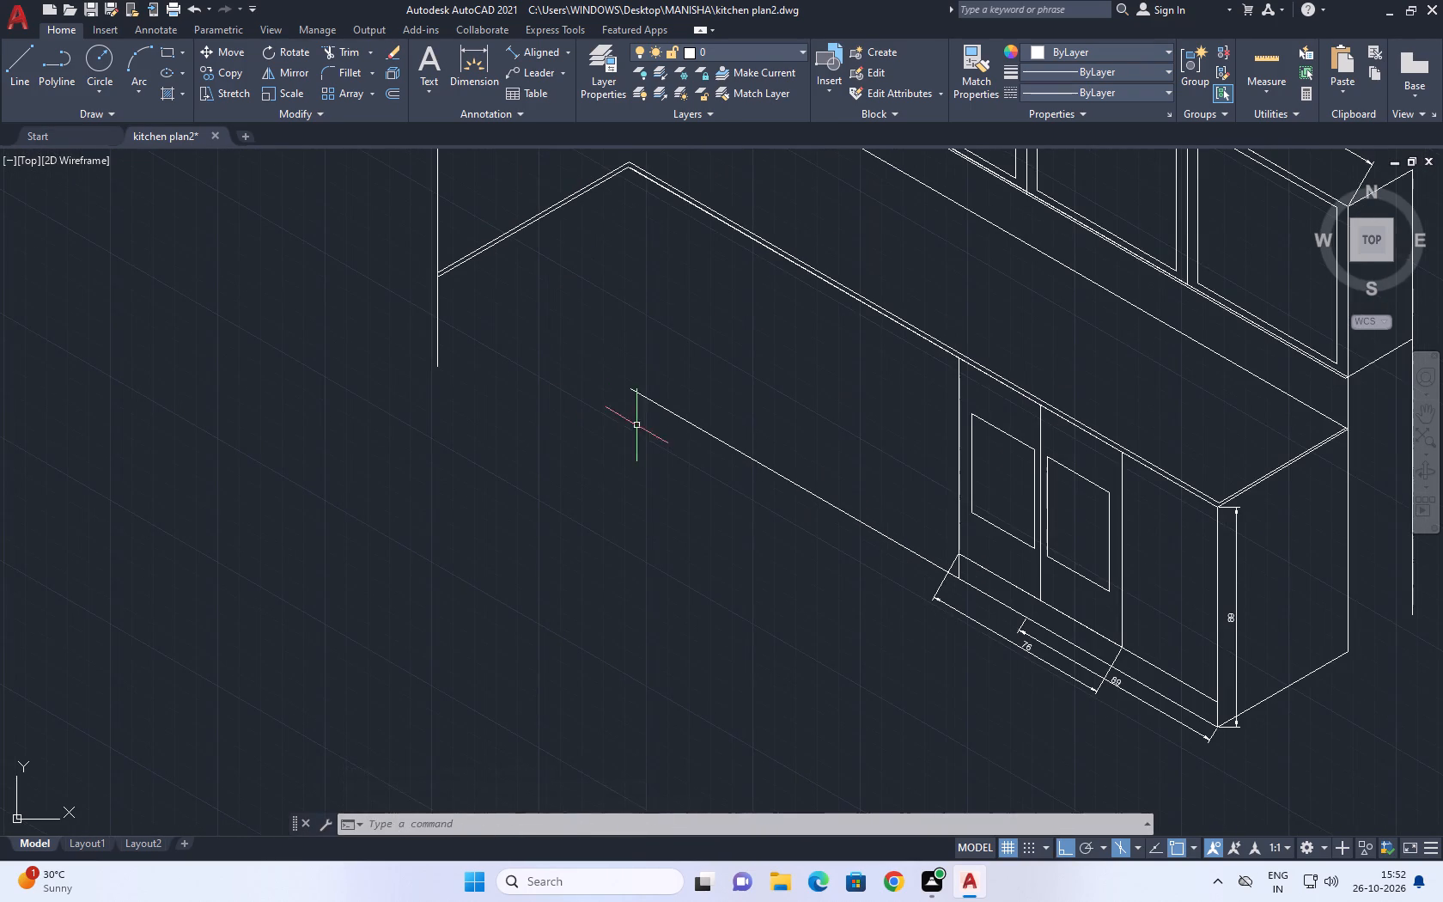
middle_click_drag(825, 453, 716, 482)
scroll(715, 482, "down", 3)
scroll(687, 540, "up", 1)
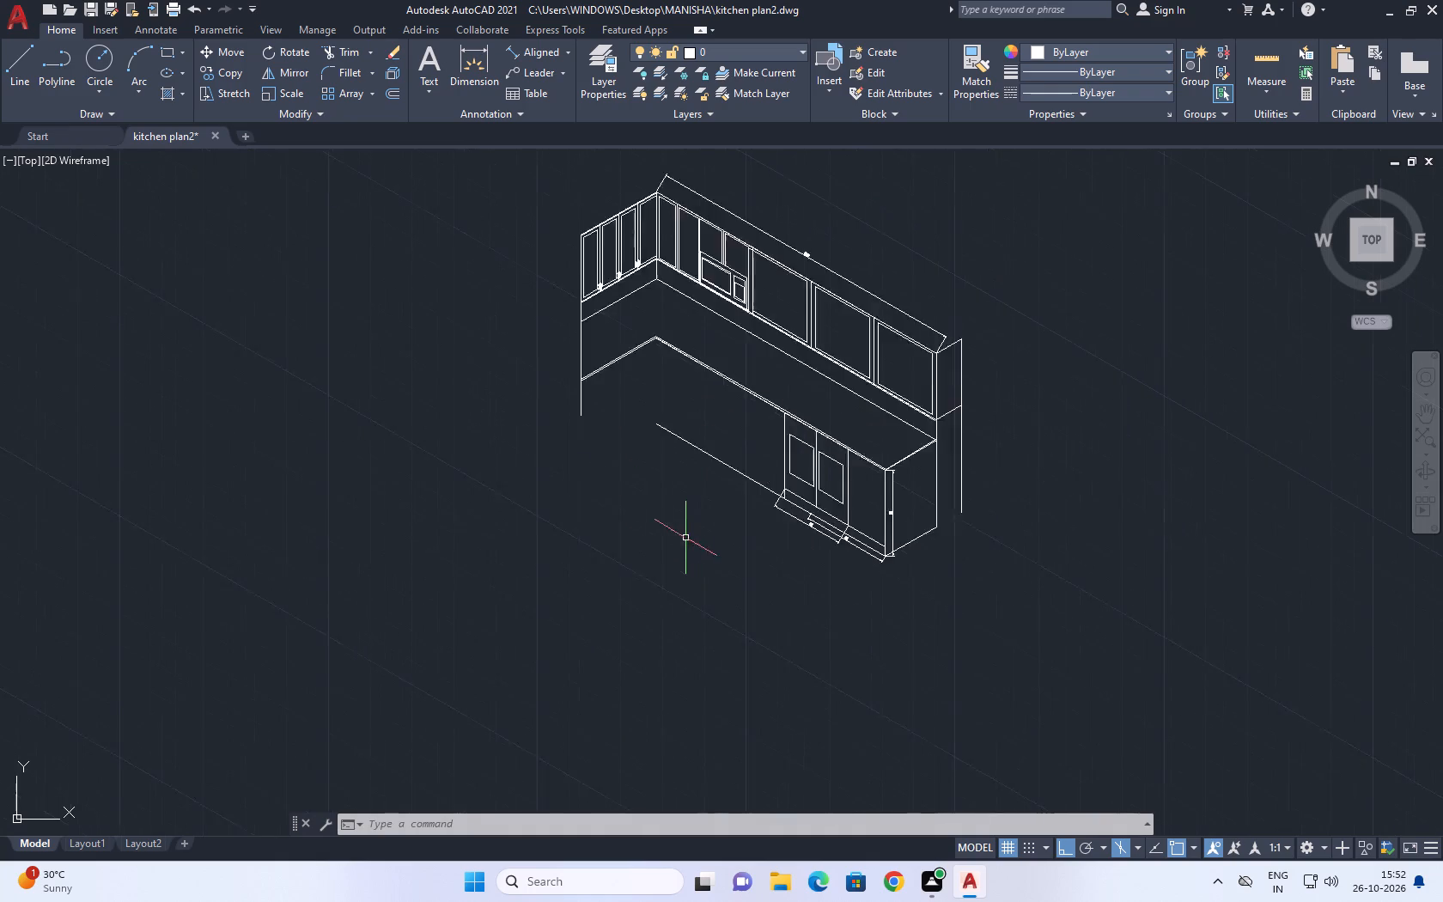
scroll(681, 533, "up", 1)
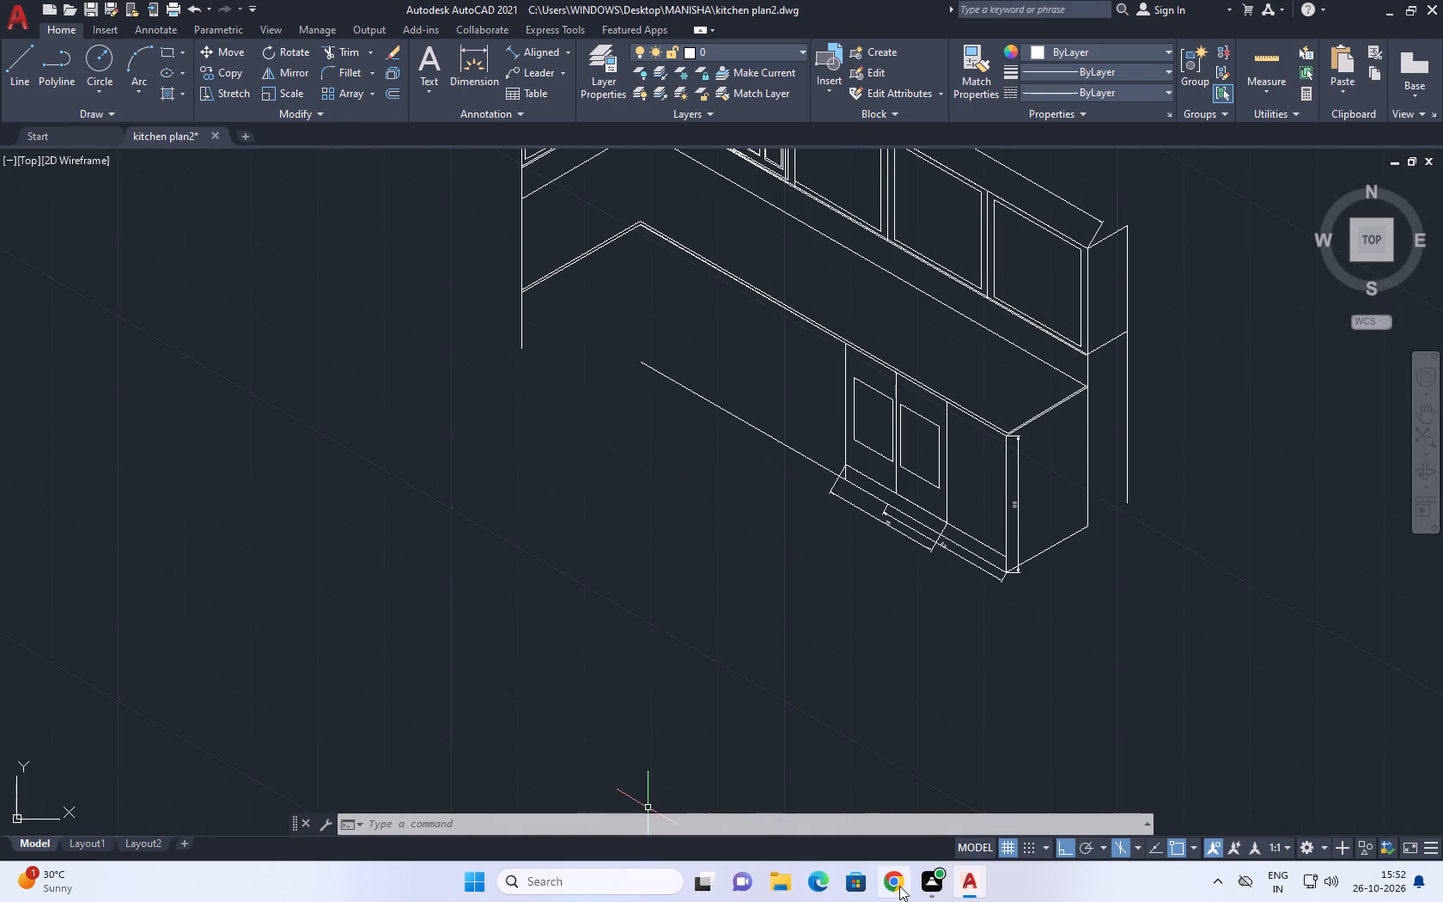
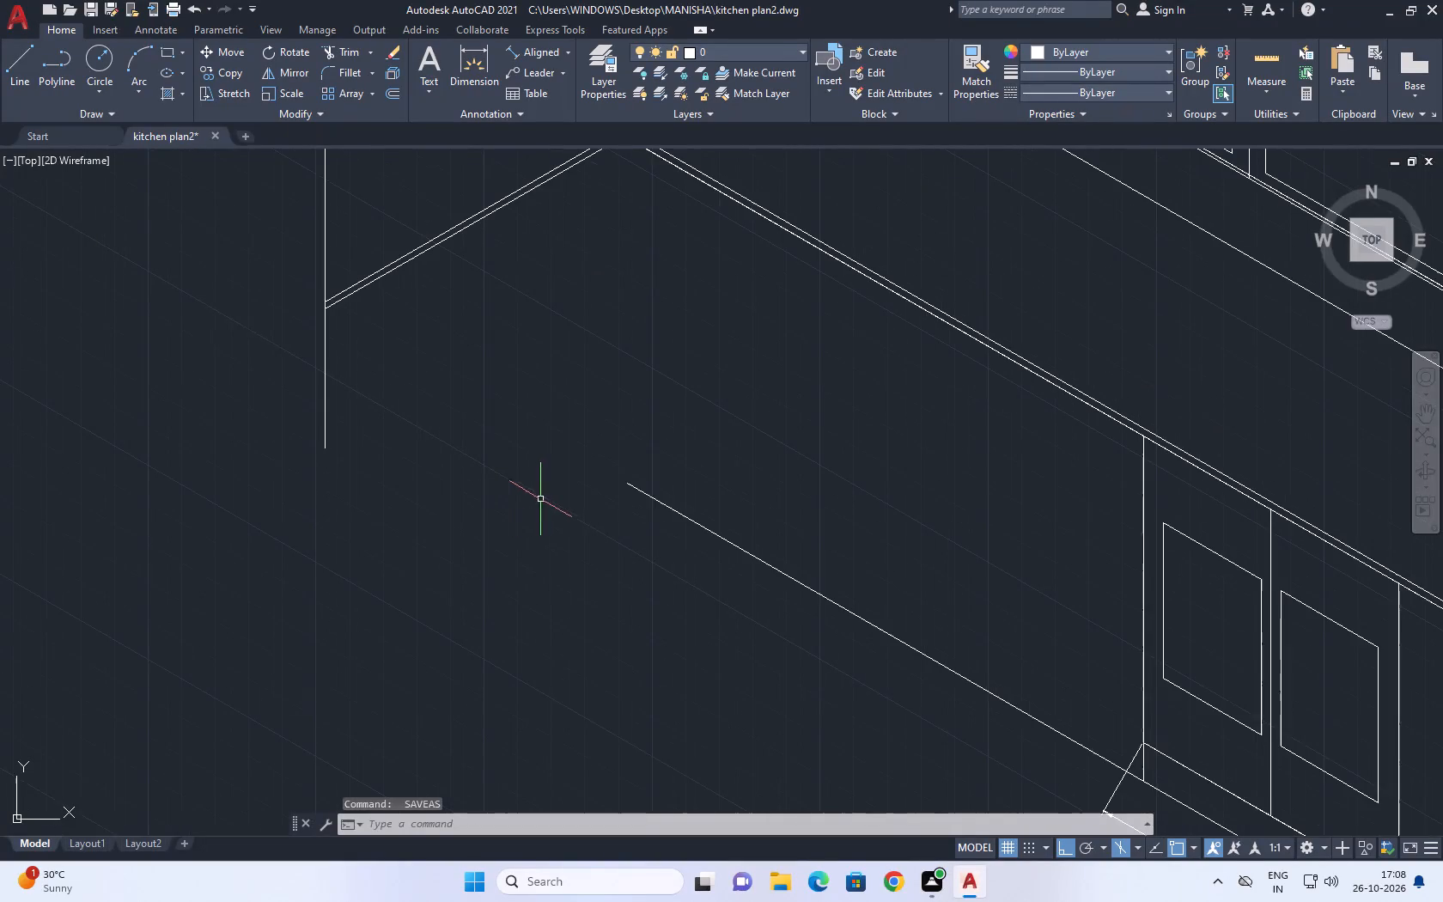
Draw a vertical line about 89 long from the base line's open inner end up to the countertop's lower edge near the inner corner.
middle_click_drag(587, 490, 605, 590)
scroll(612, 582, "down", 2)
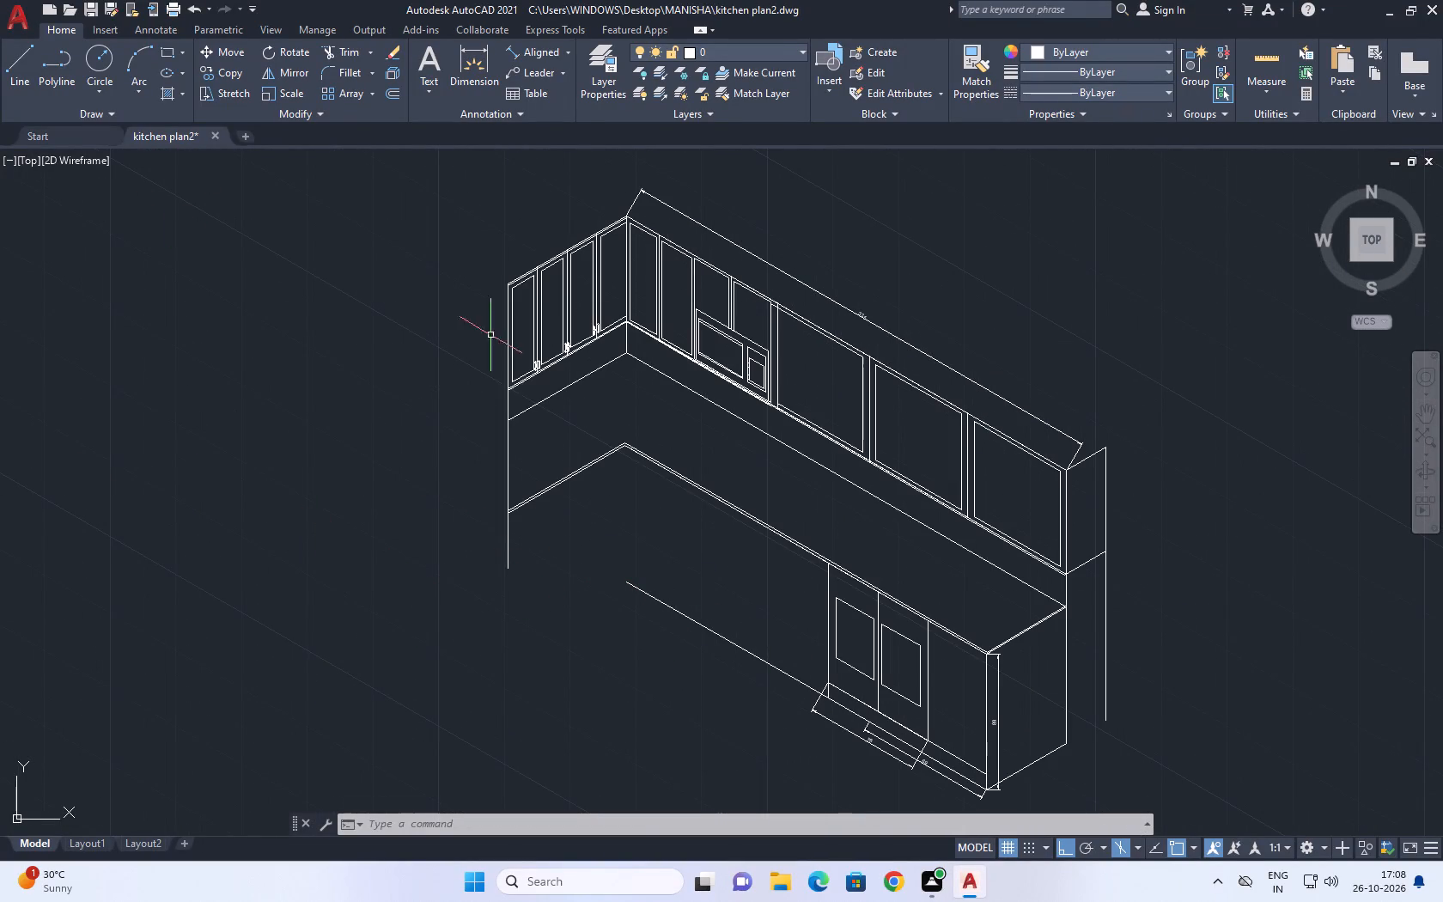
left_click(7, 66)
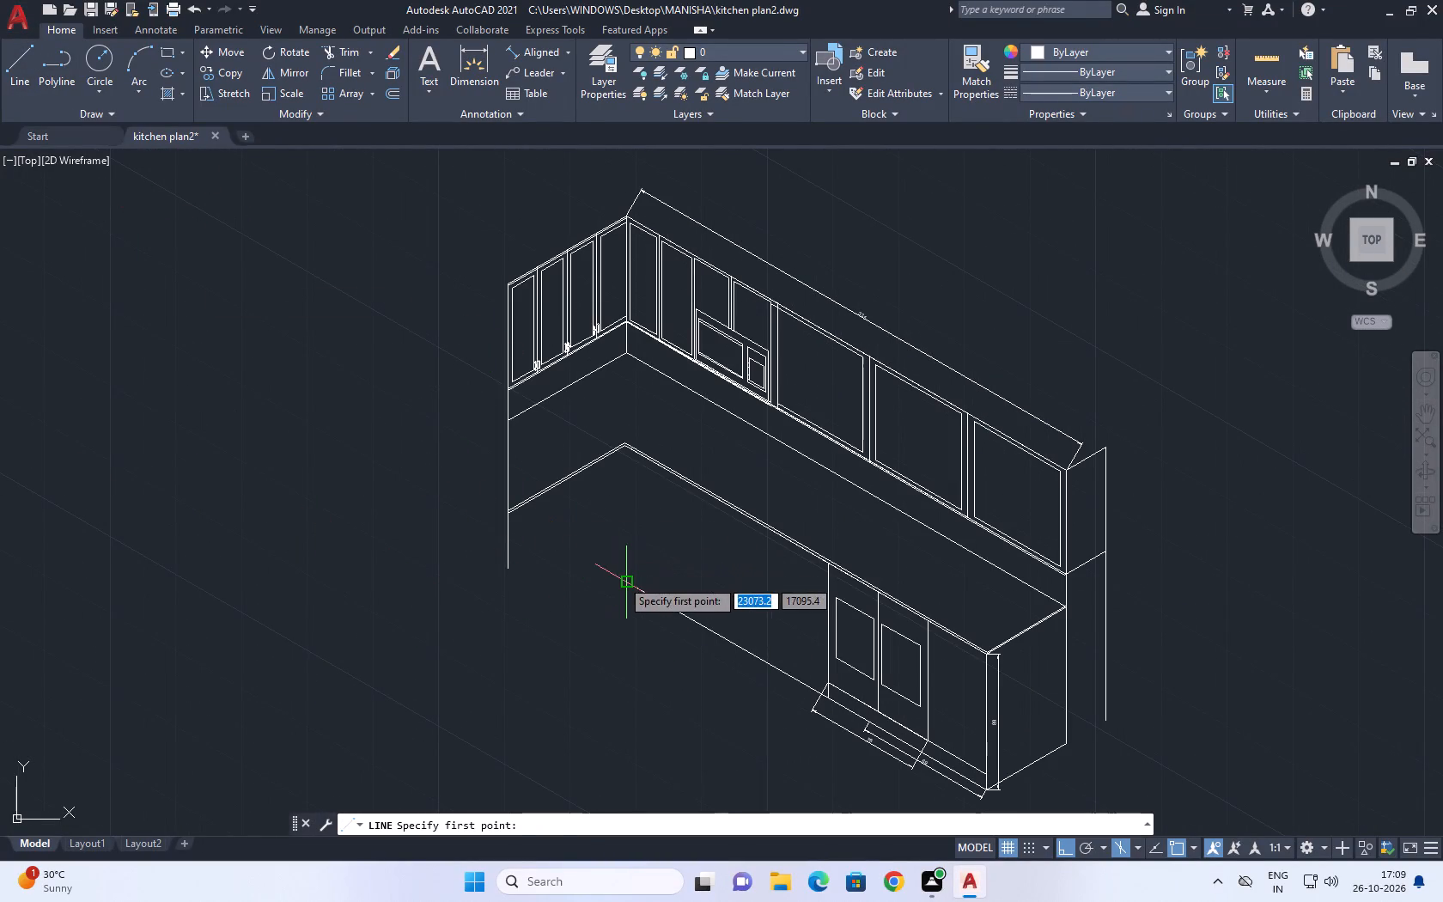
left_click(622, 579)
scroll(618, 452, "up", 2)
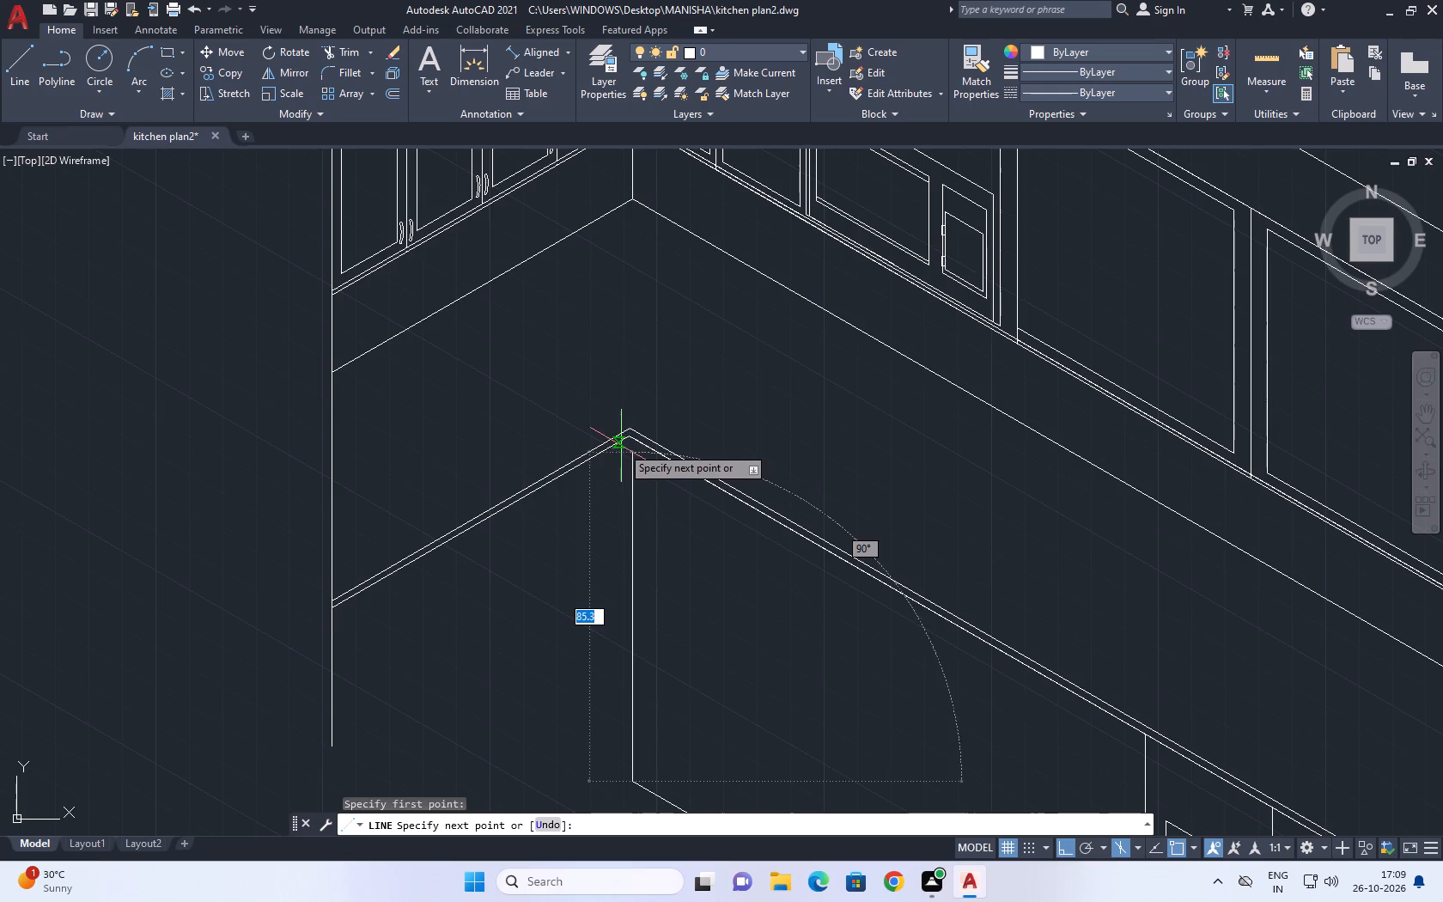
scroll(638, 447, "up", 4)
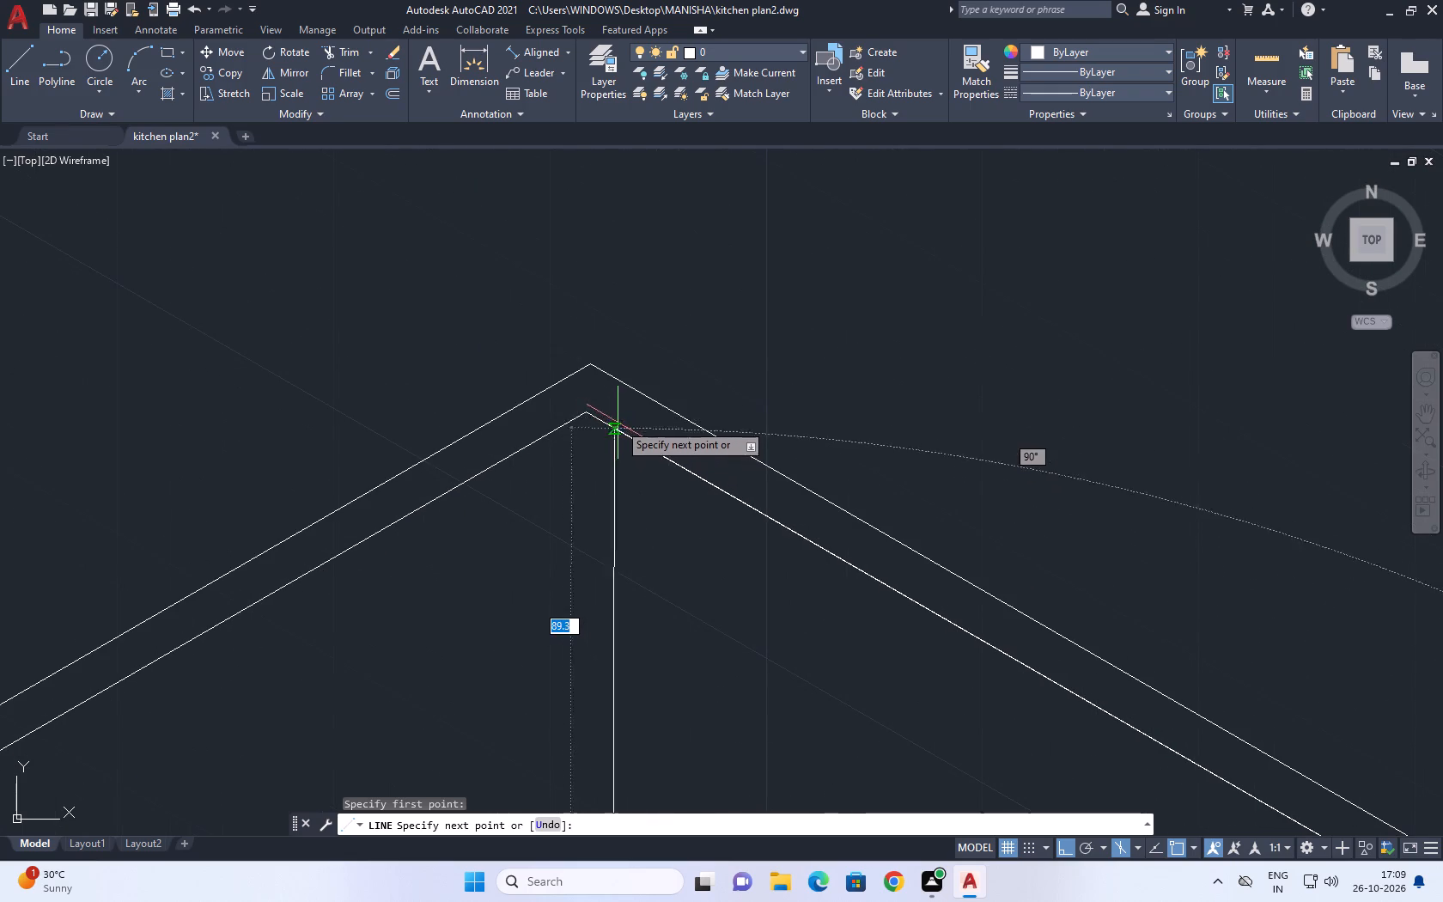
left_click(612, 428)
right_click(624, 424)
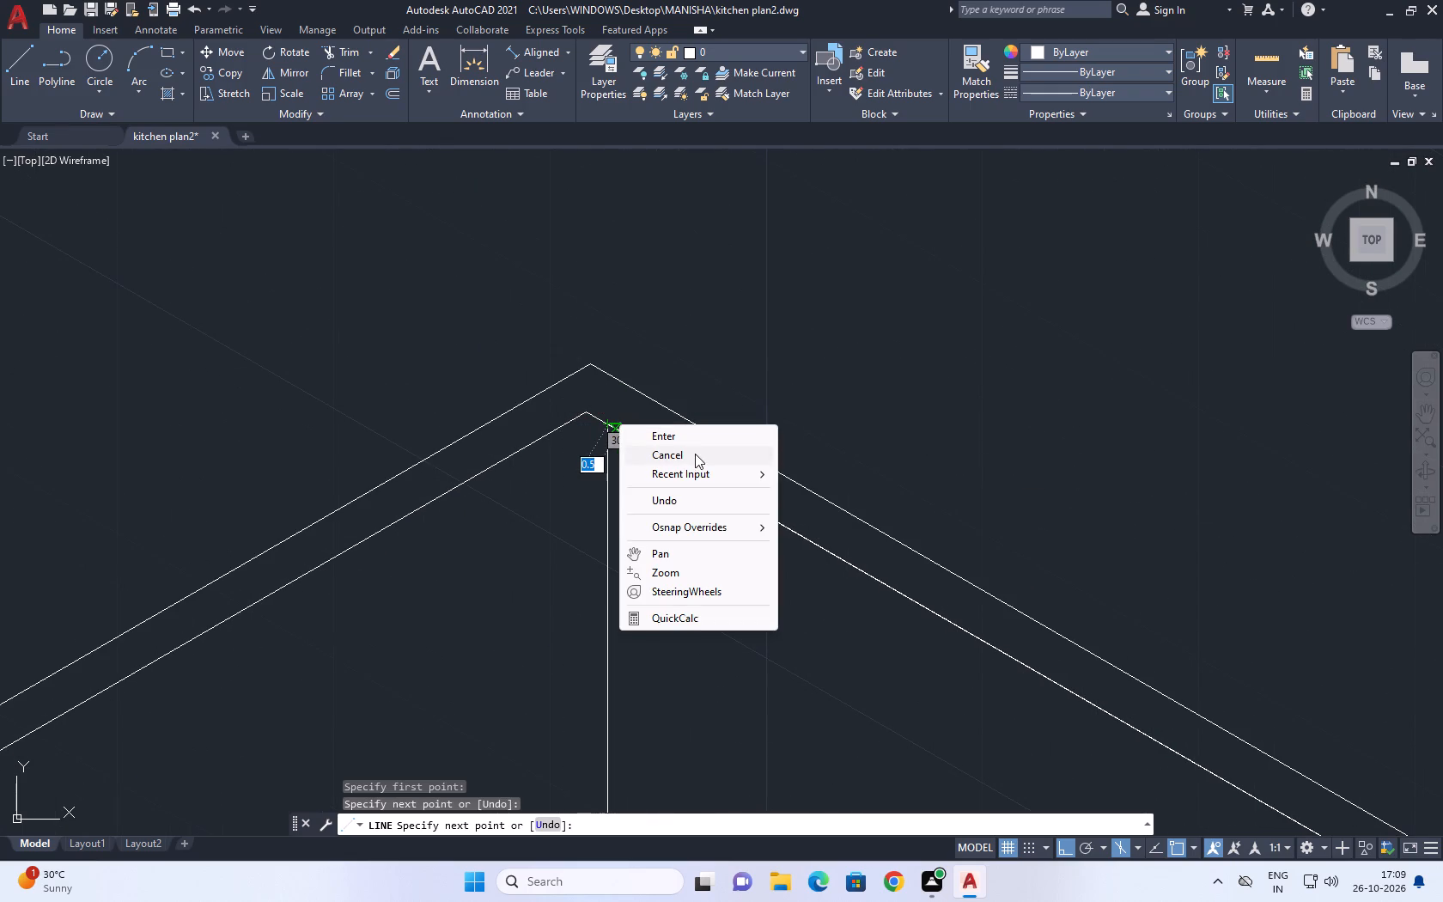
left_click_drag(684, 460, 675, 466)
scroll(711, 467, "down", 3)
left_click(698, 456)
scroll(682, 437, "down", 3)
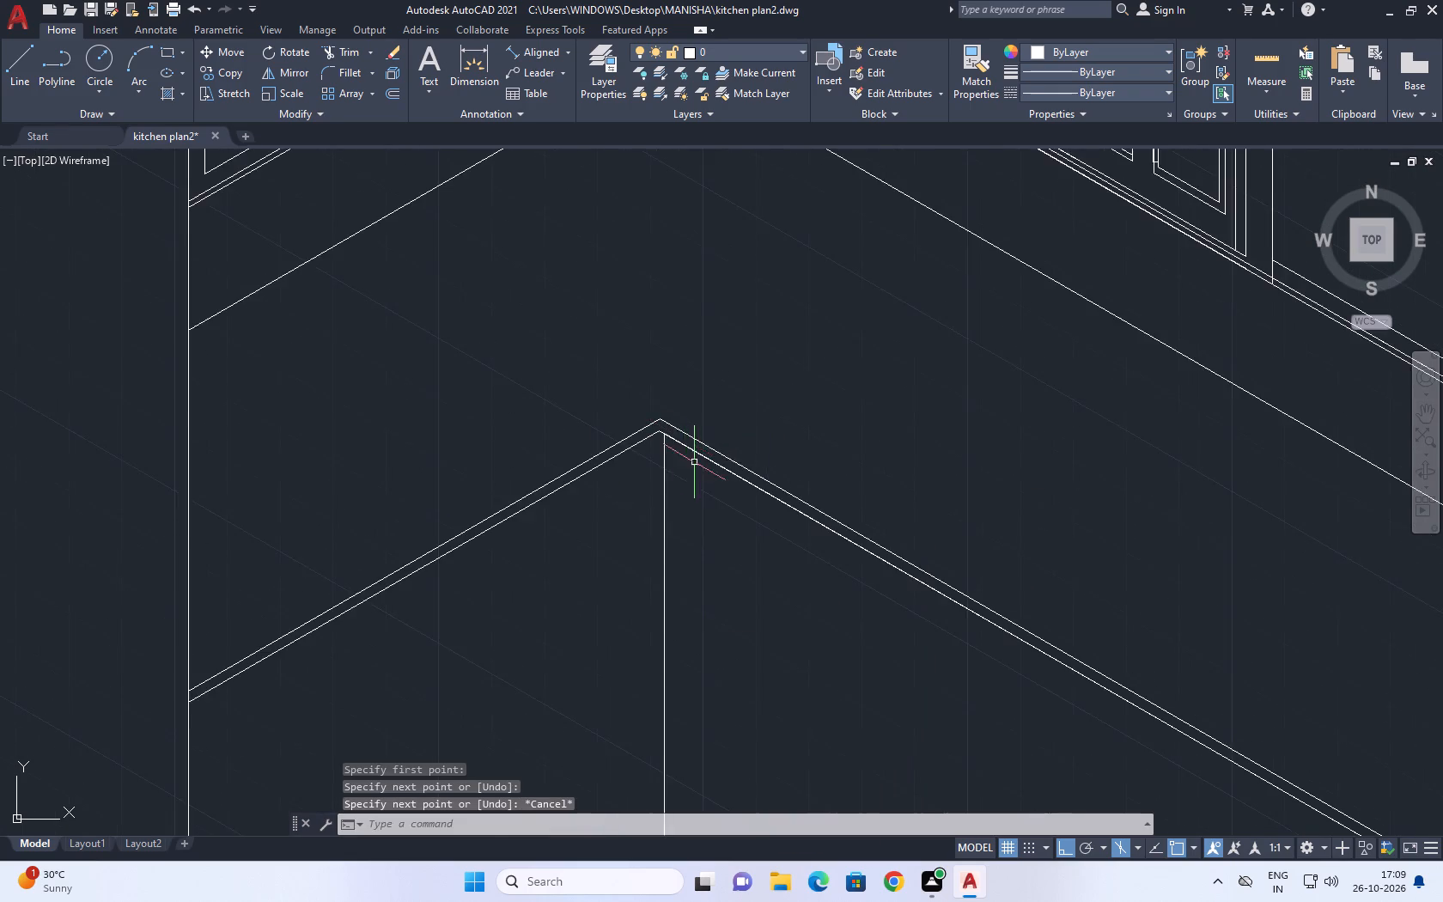
Copy the new vertical line from its top end to the inner corner of the countertop's lower edge.
scroll(694, 462, "down", 2)
middle_click_drag(694, 518, 636, 417)
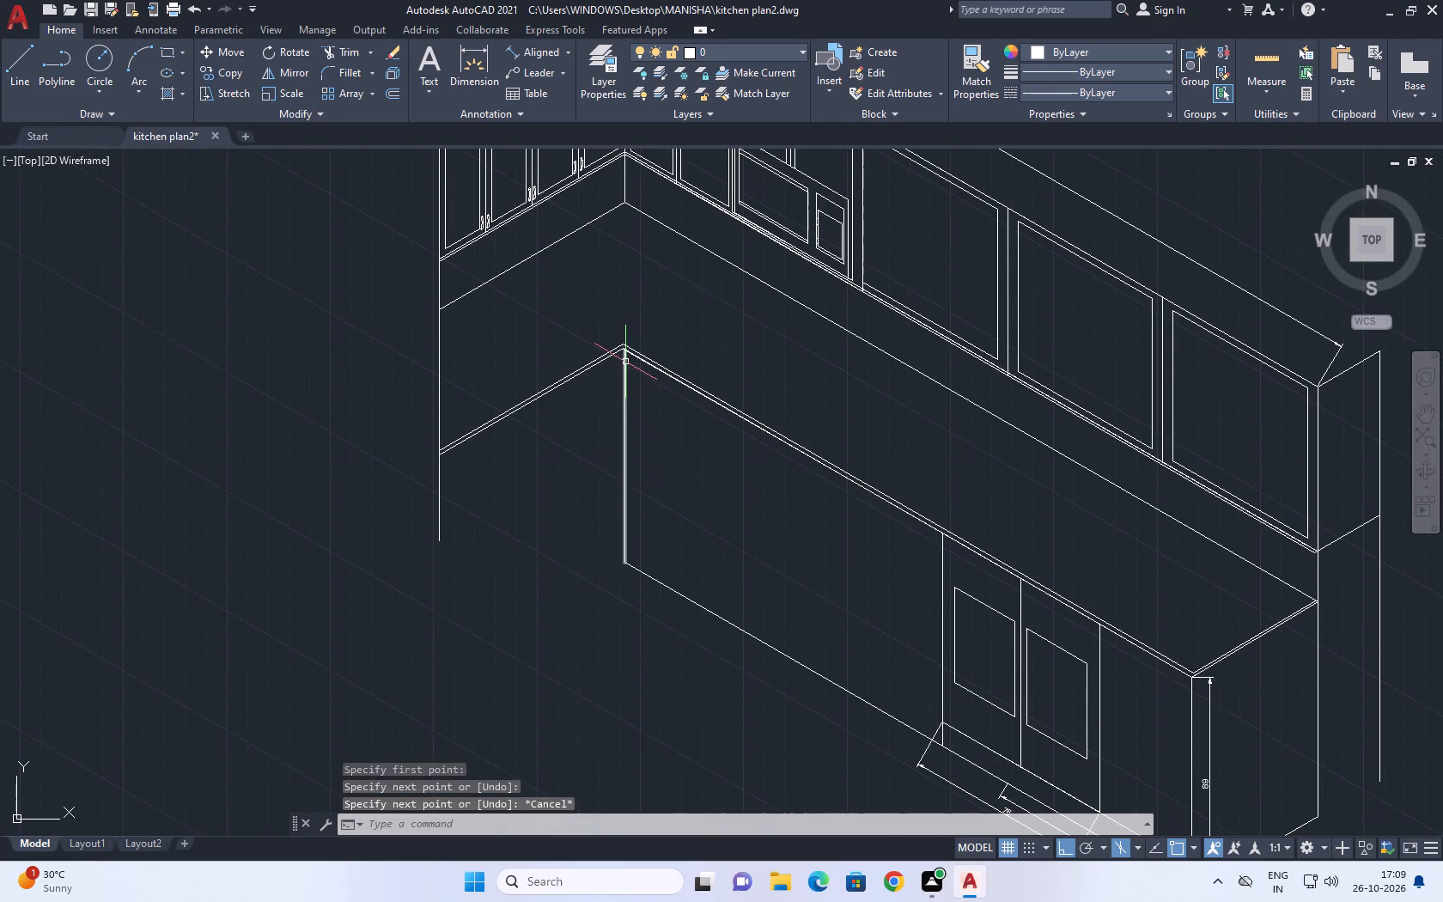
middle_click_drag(623, 375, 623, 393)
scroll(623, 405, "up", 2)
left_click(628, 428)
left_click_drag(600, 404, 588, 417)
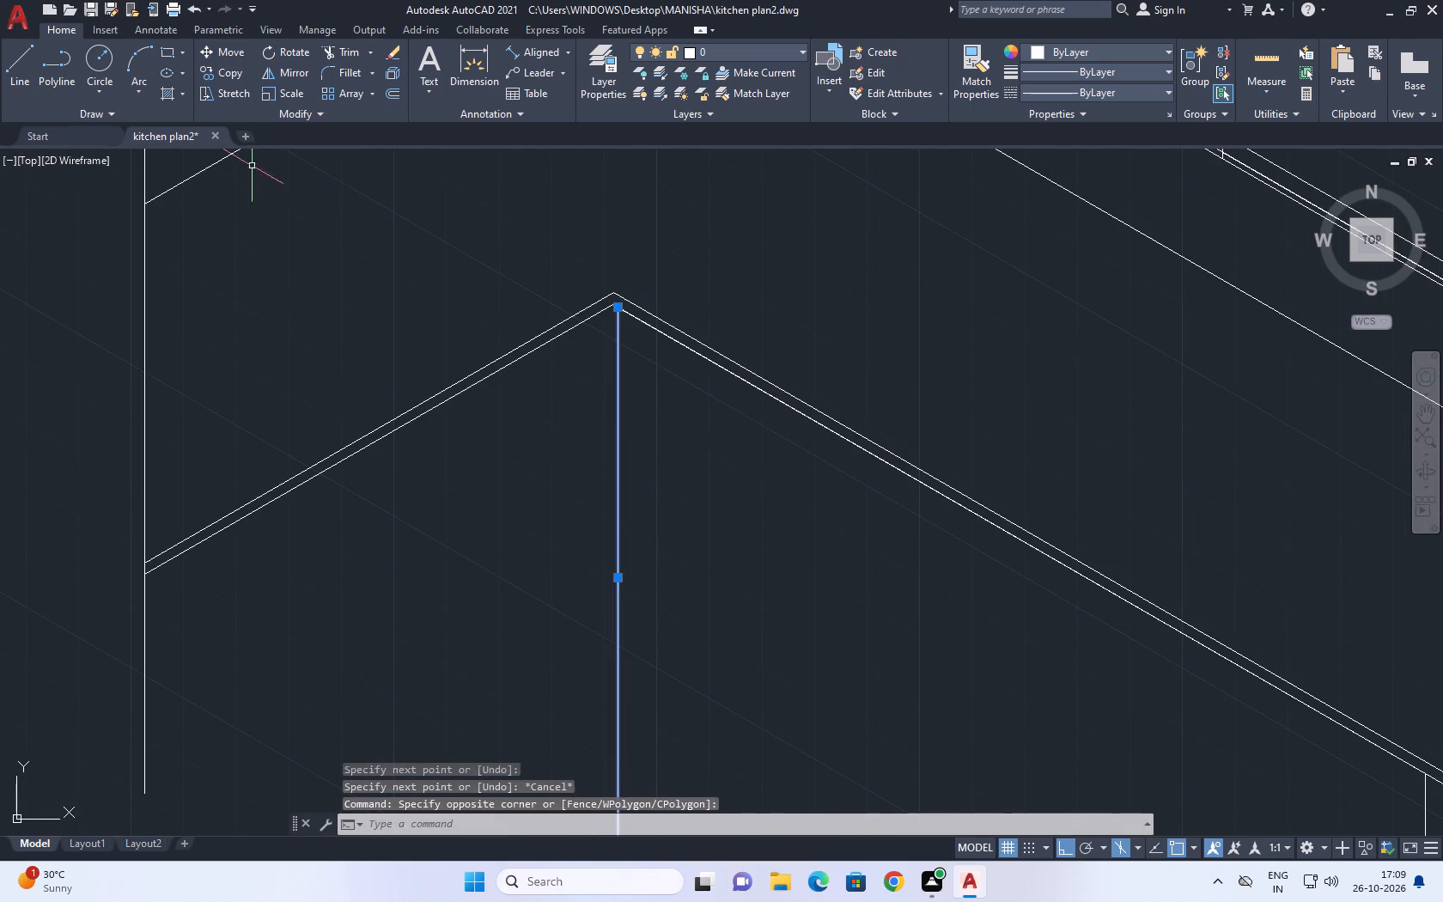
left_click(220, 76)
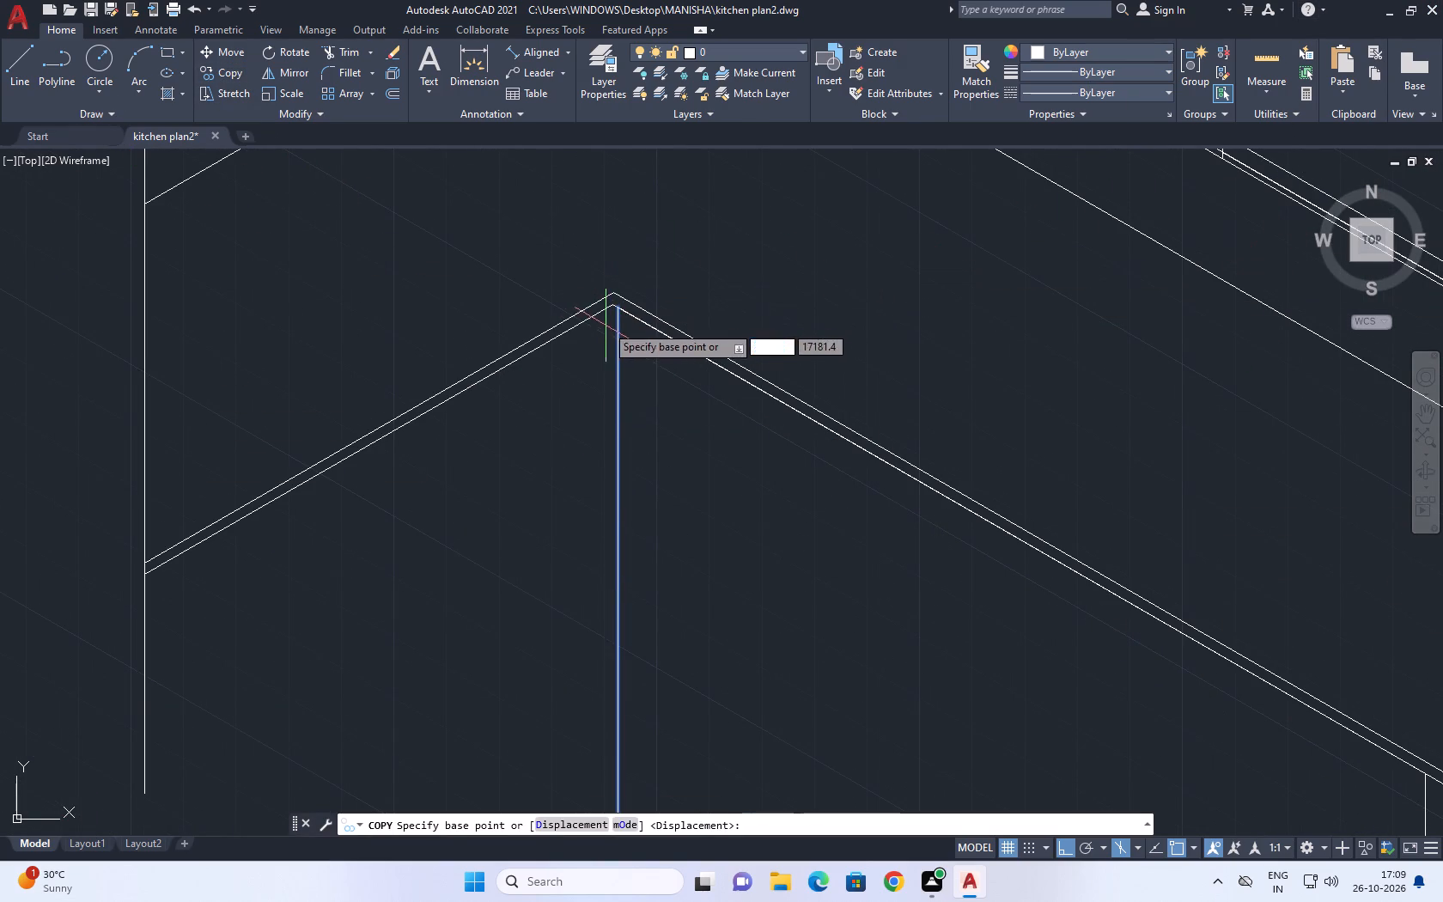
scroll(606, 324, "up", 3)
left_click(627, 301)
left_click(611, 289)
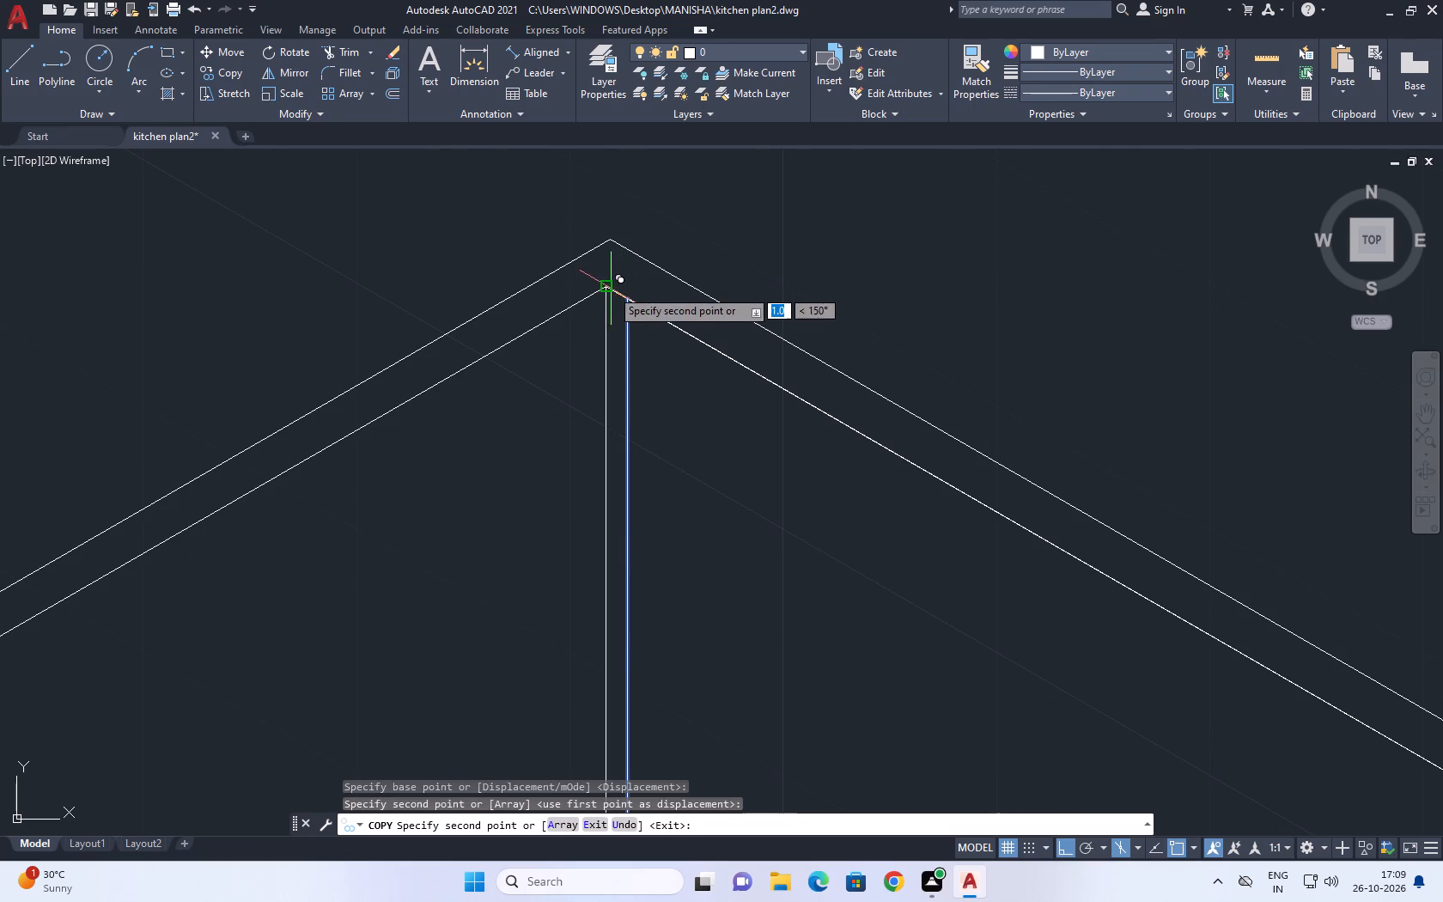
right_click(691, 271)
left_click(767, 294)
Erase the duplicate line overlapping the countertop's lower edge between the inner corner and the door cabinets.
scroll(803, 332, "down", 4)
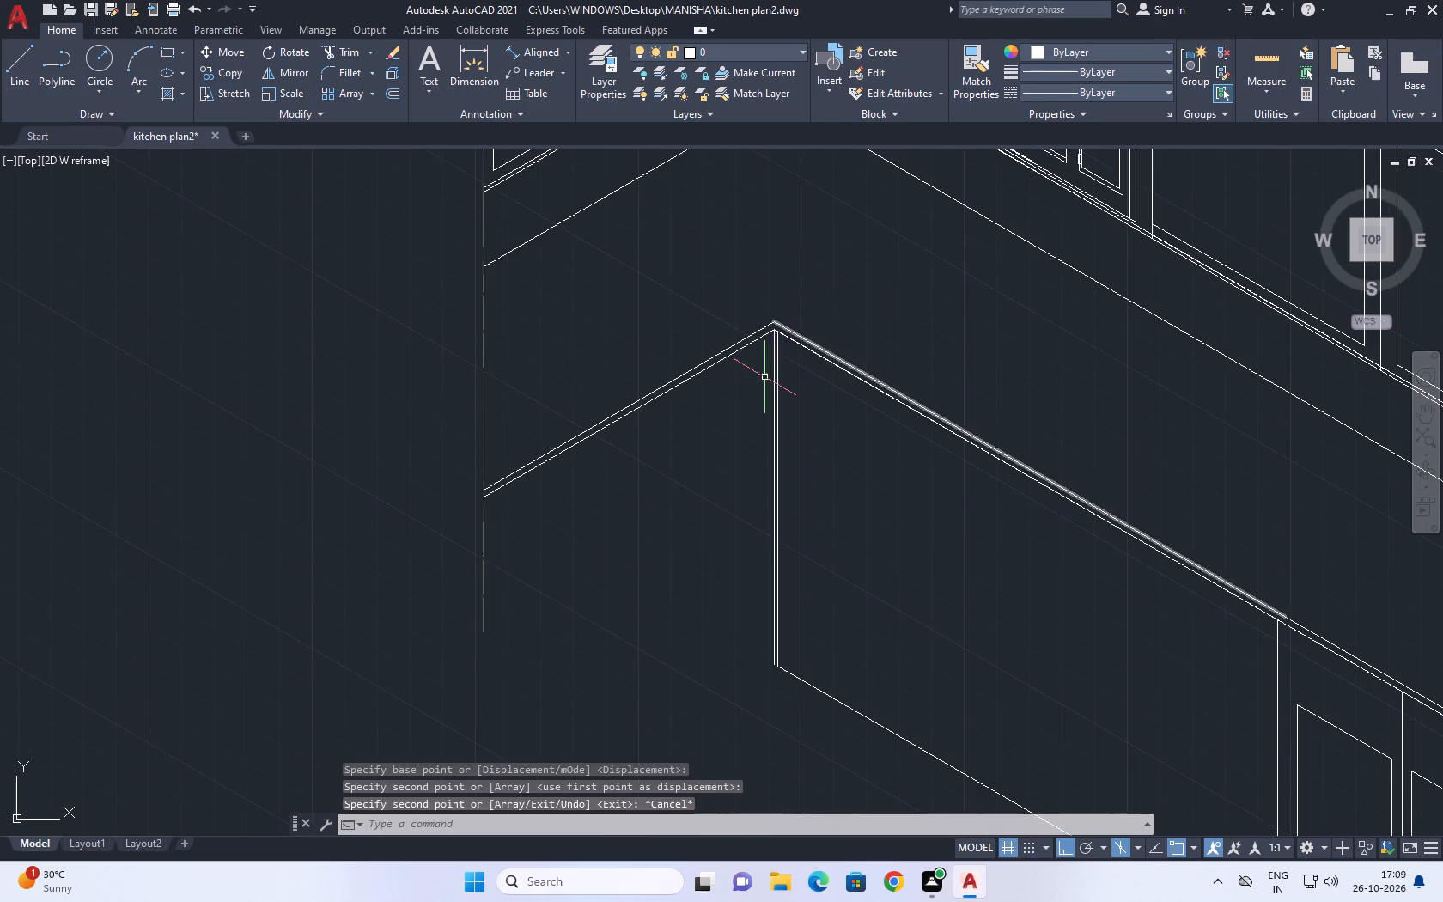
scroll(776, 341, "up", 1)
left_click(747, 287)
left_click(842, 410)
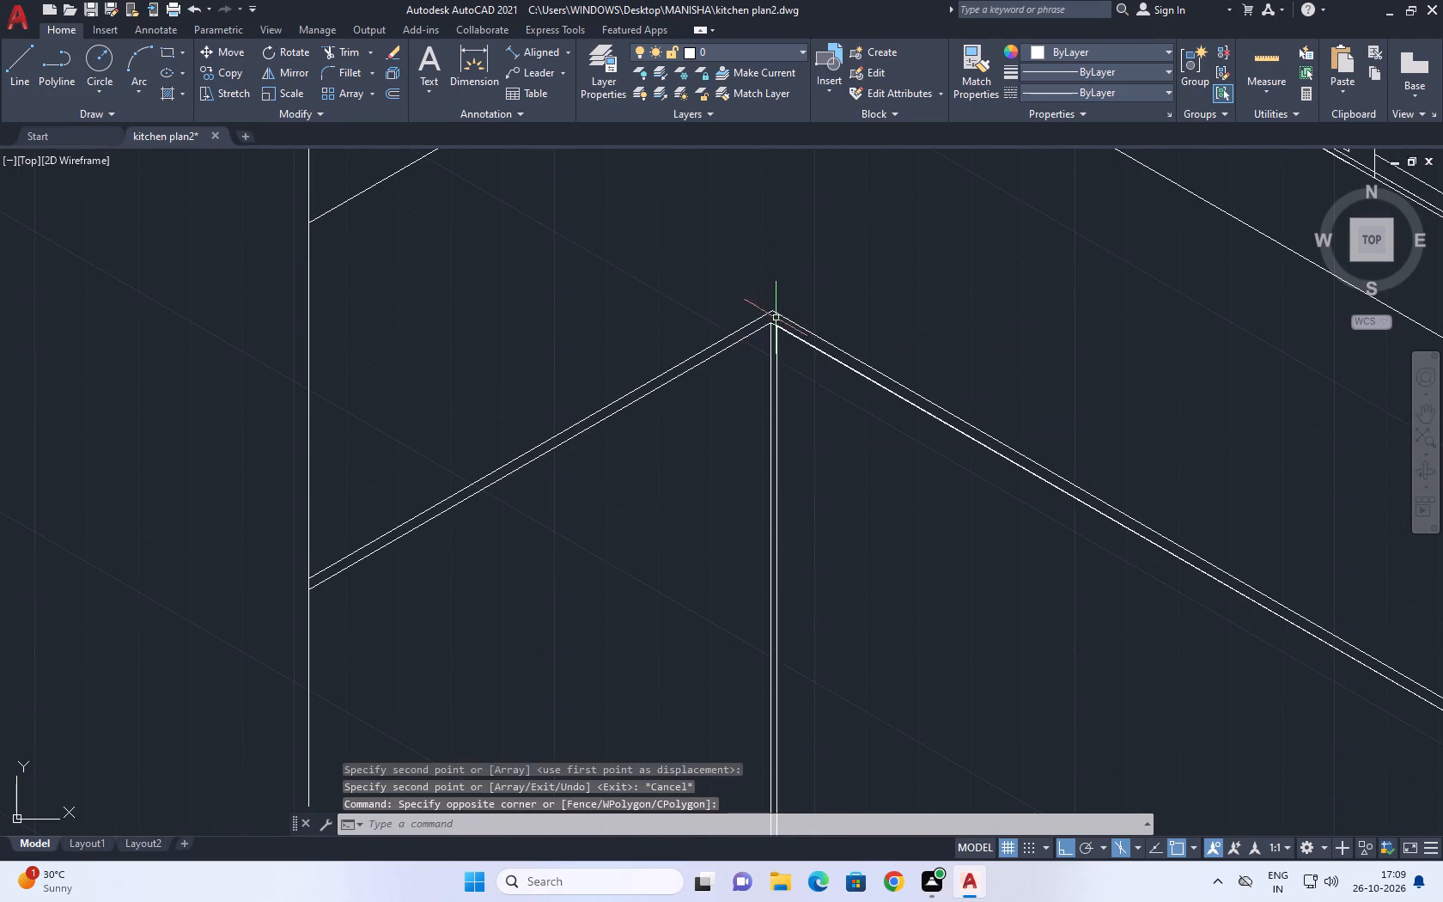
scroll(776, 322, "up", 2)
left_click(768, 313)
scroll(878, 478, "down", 3)
middle_click_drag(978, 612, 965, 580)
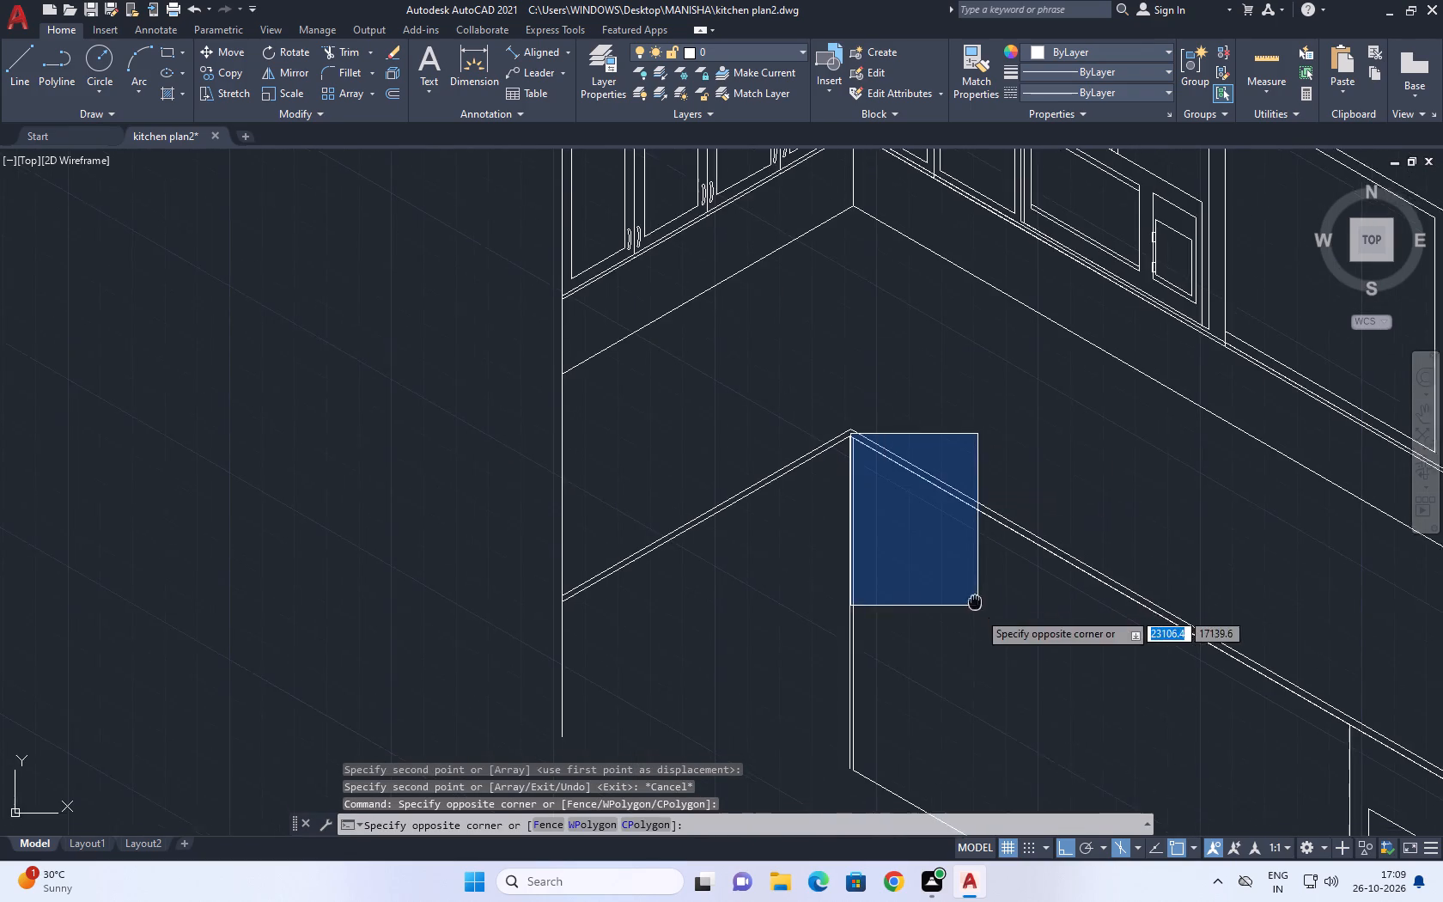
middle_click_drag(965, 580, 875, 442)
middle_click_drag(1193, 595, 1056, 550)
scroll(1055, 549, "down", 1)
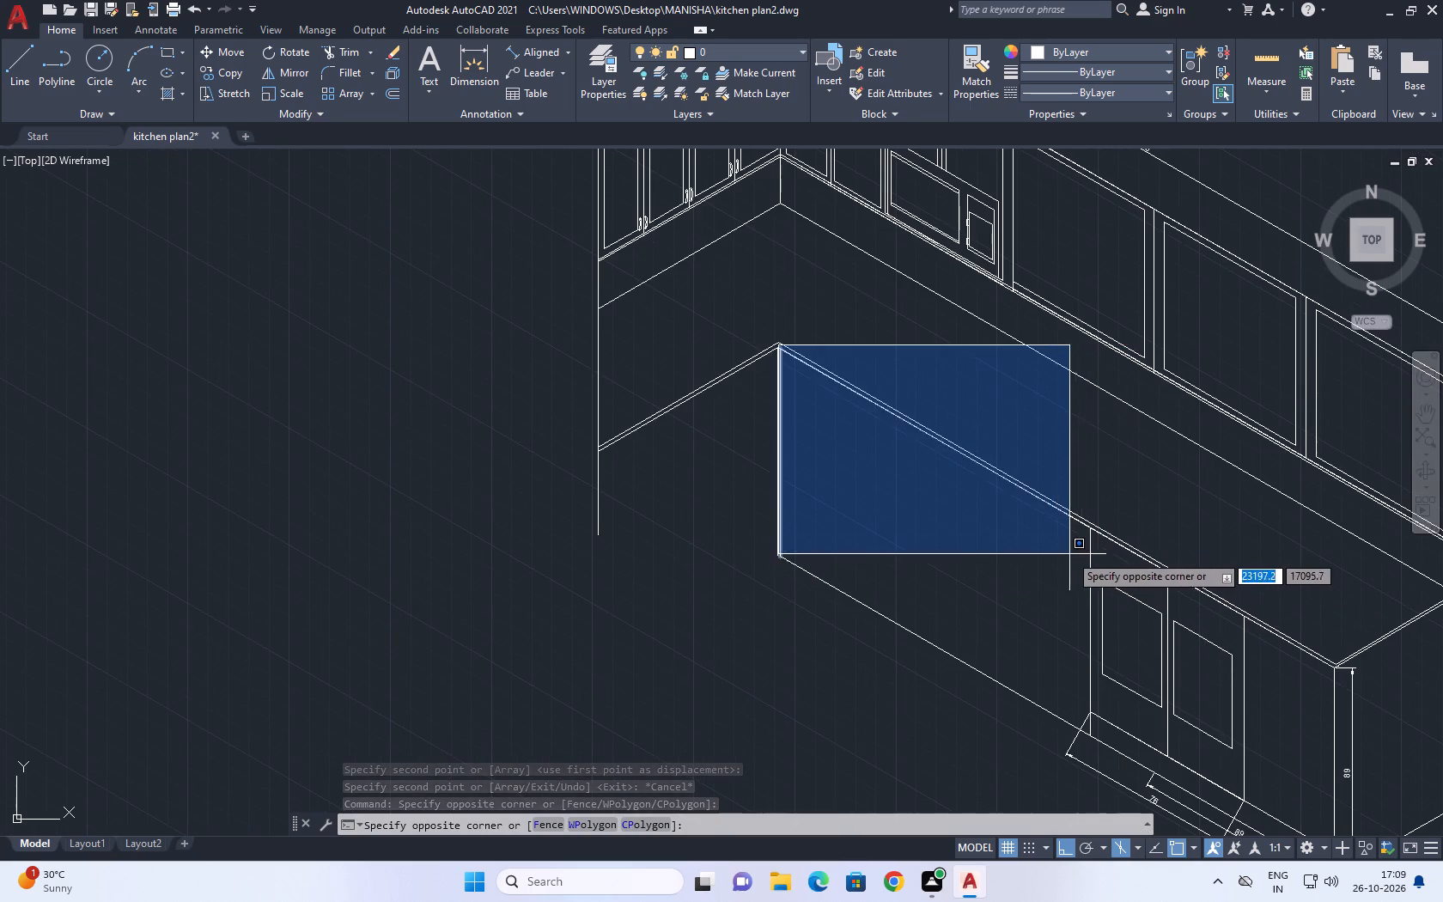
left_click(1099, 548)
key("Delete")
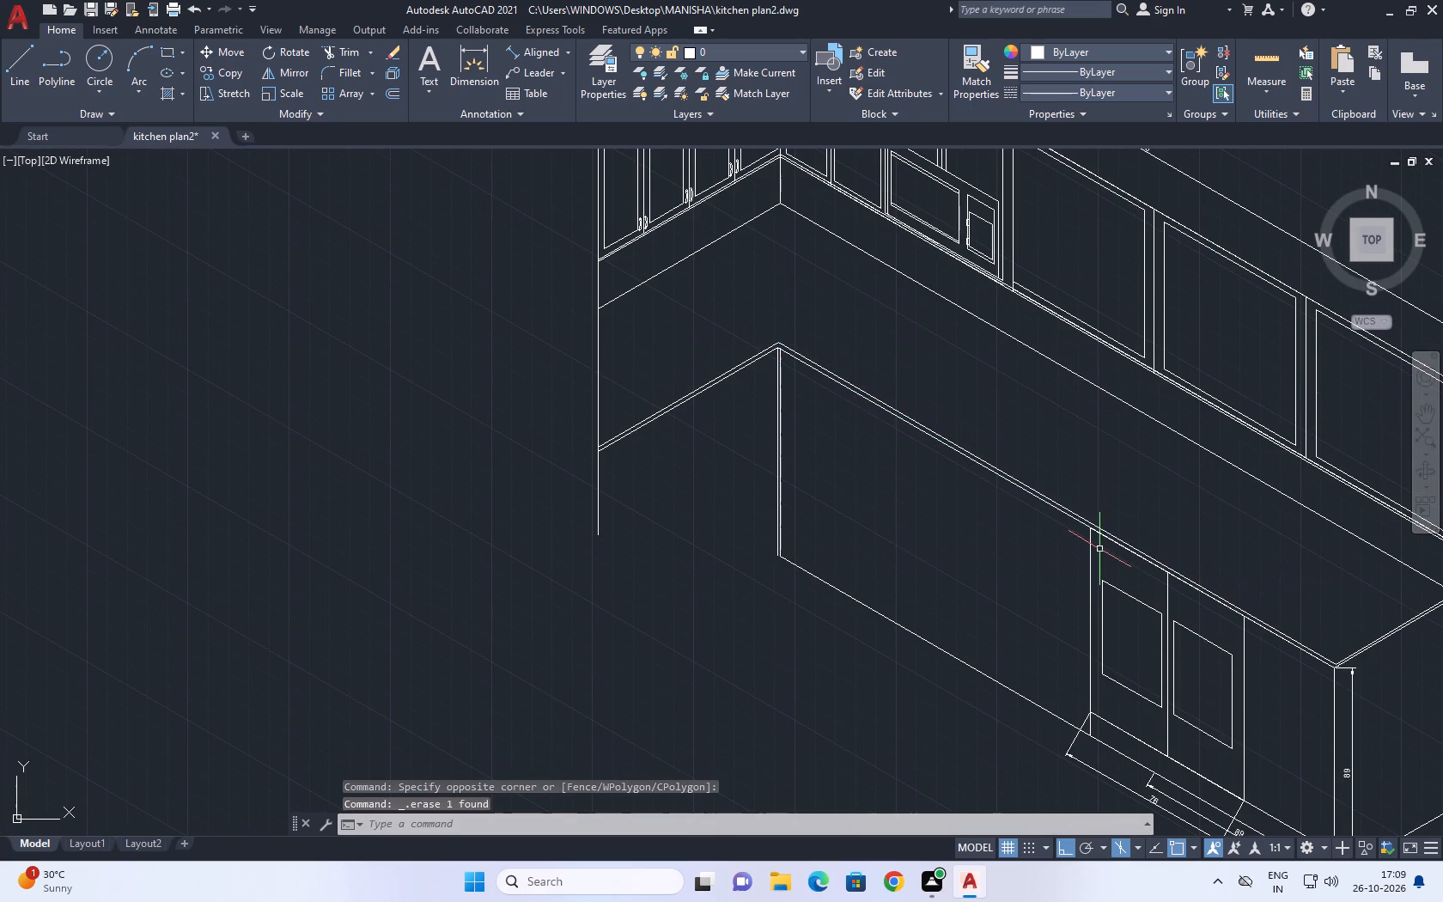
scroll(808, 397, "up", 2)
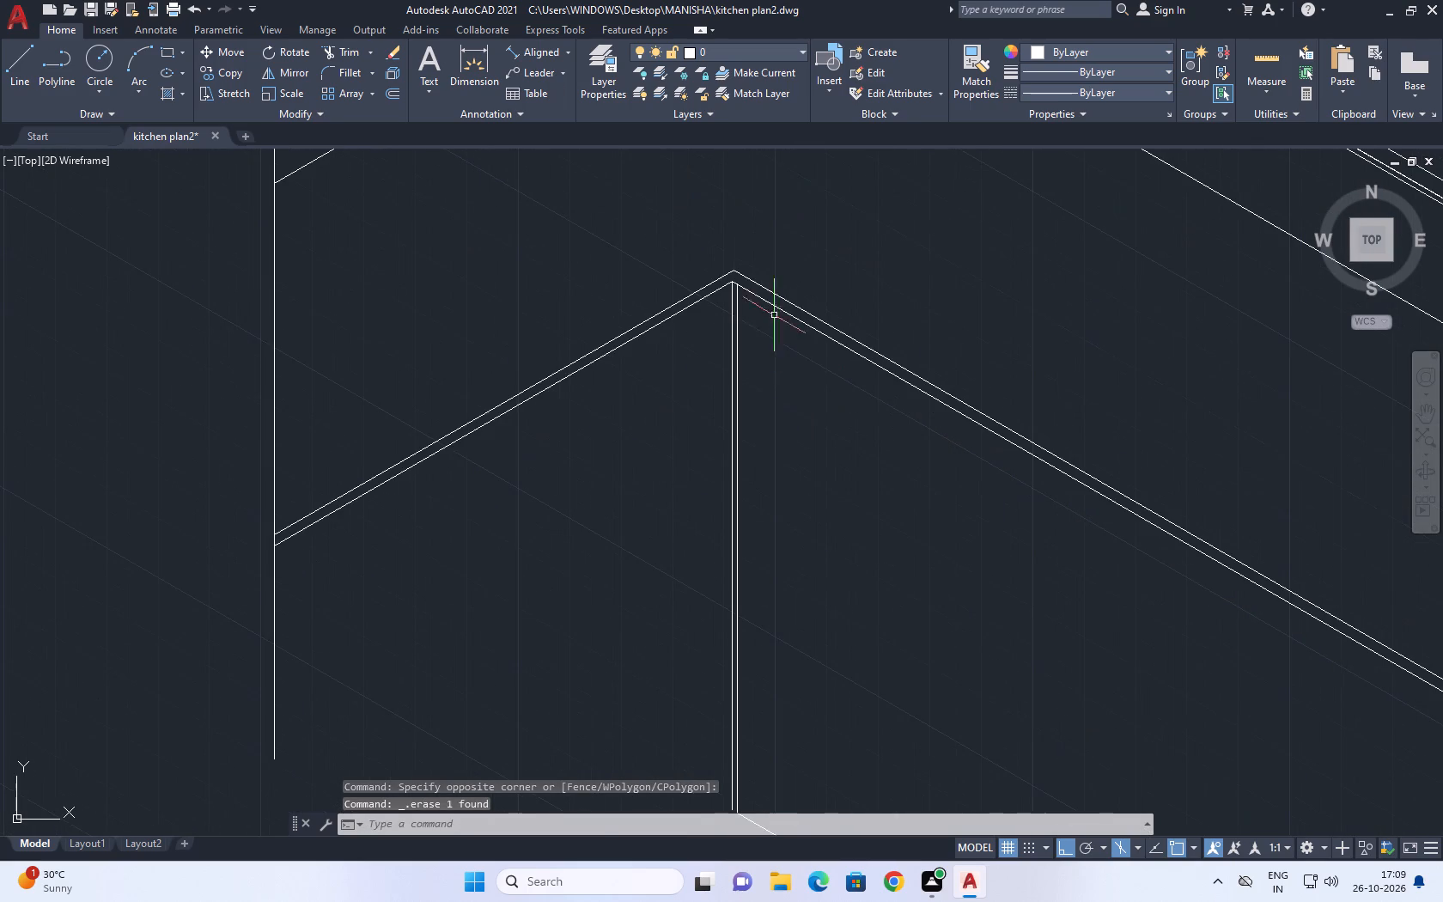
left_click_drag(737, 252, 737, 262)
left_click(850, 392)
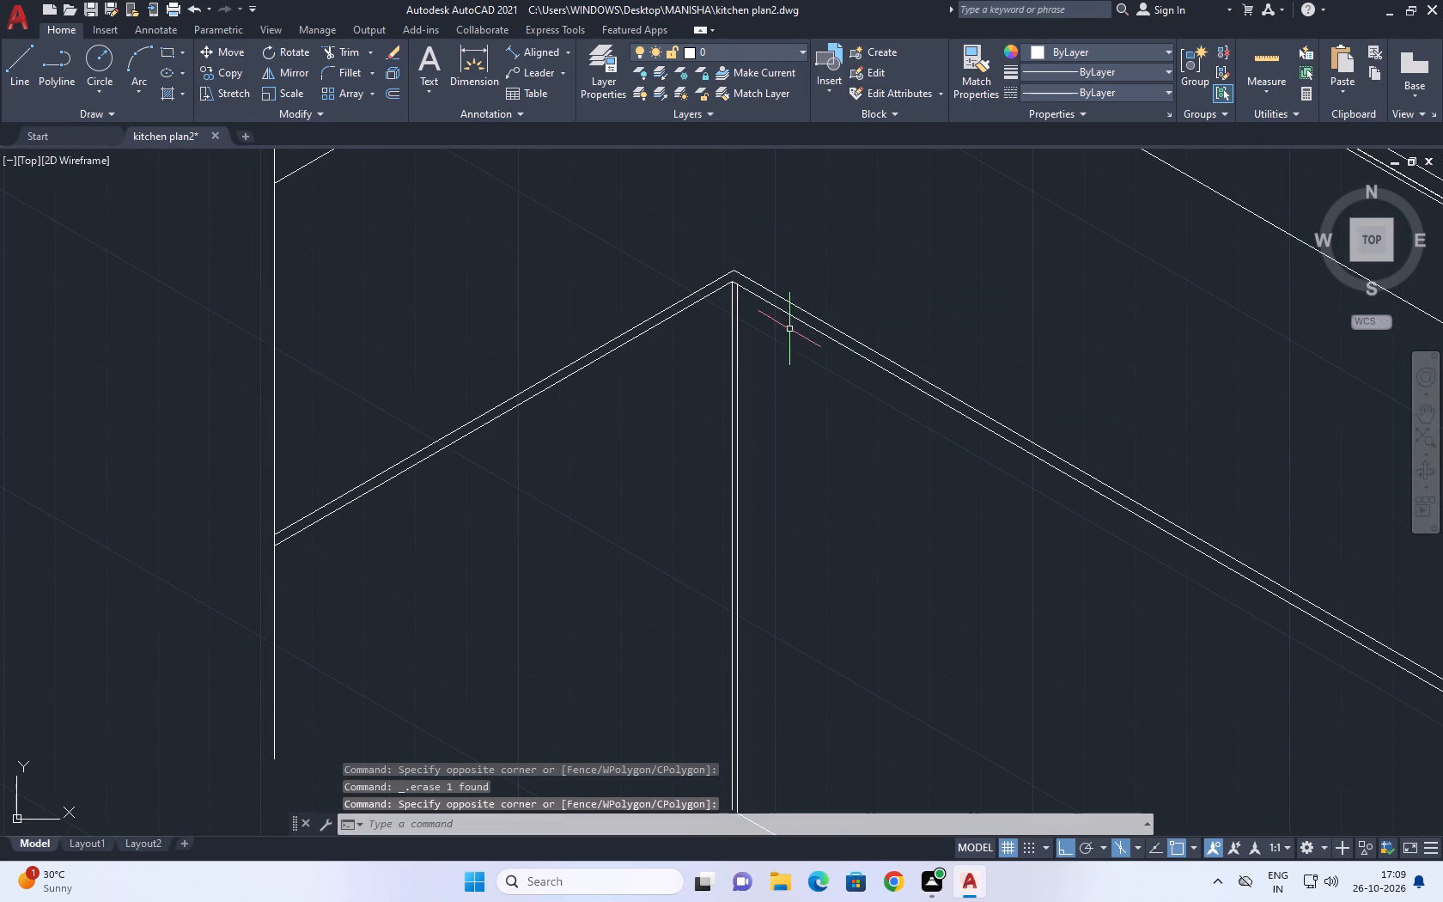
Stretch the inner end of the base line to the bottom end of the copied corner vertical.
scroll(738, 320, "down", 5)
scroll(735, 330, "up", 1)
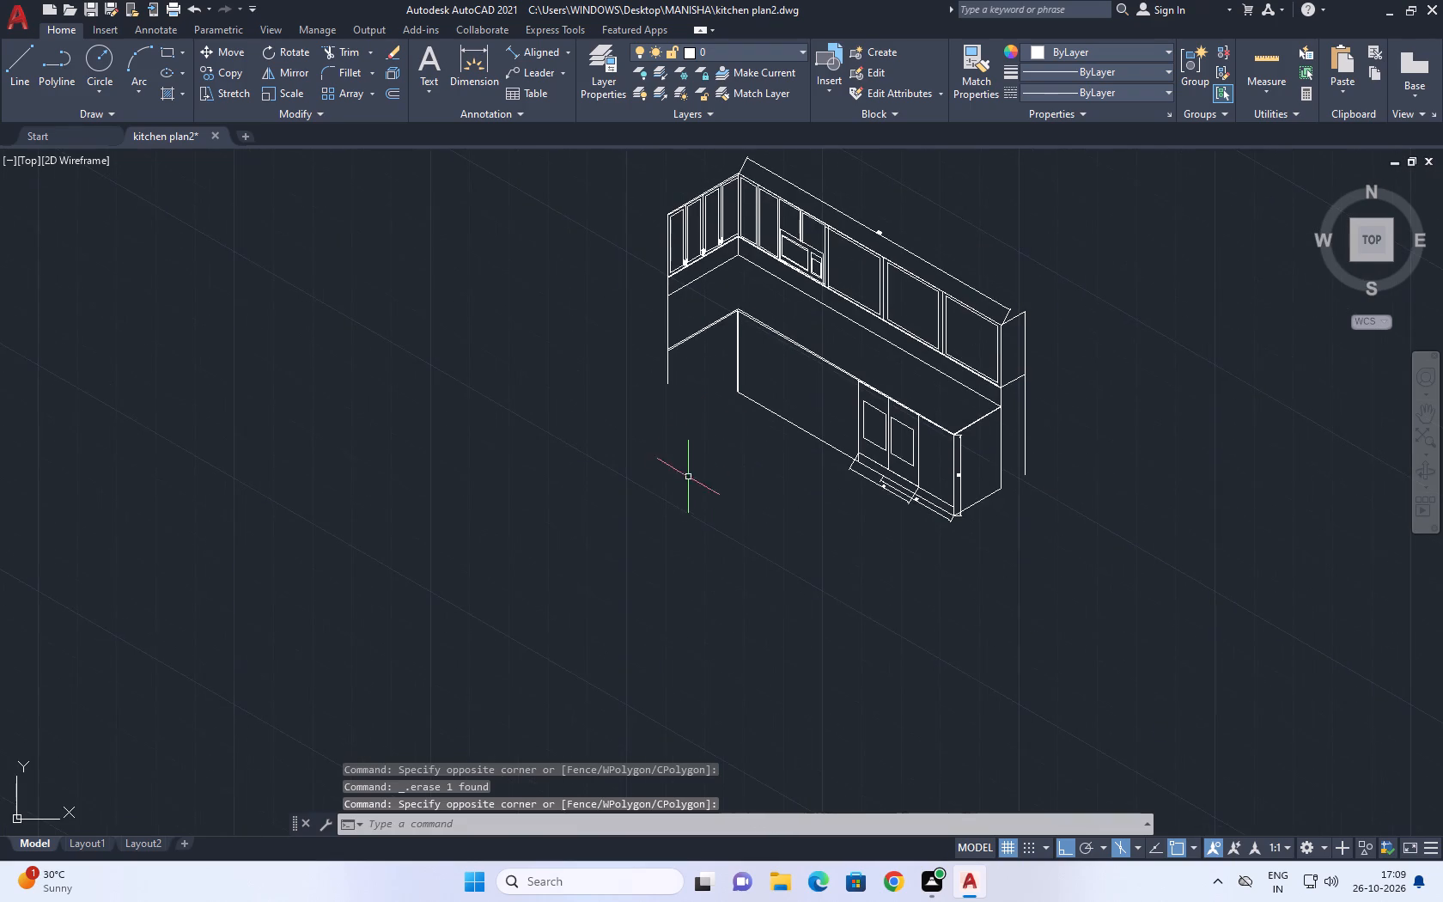
scroll(678, 394, "up", 4)
scroll(1021, 397, "down", 2)
scroll(992, 393, "up", 1)
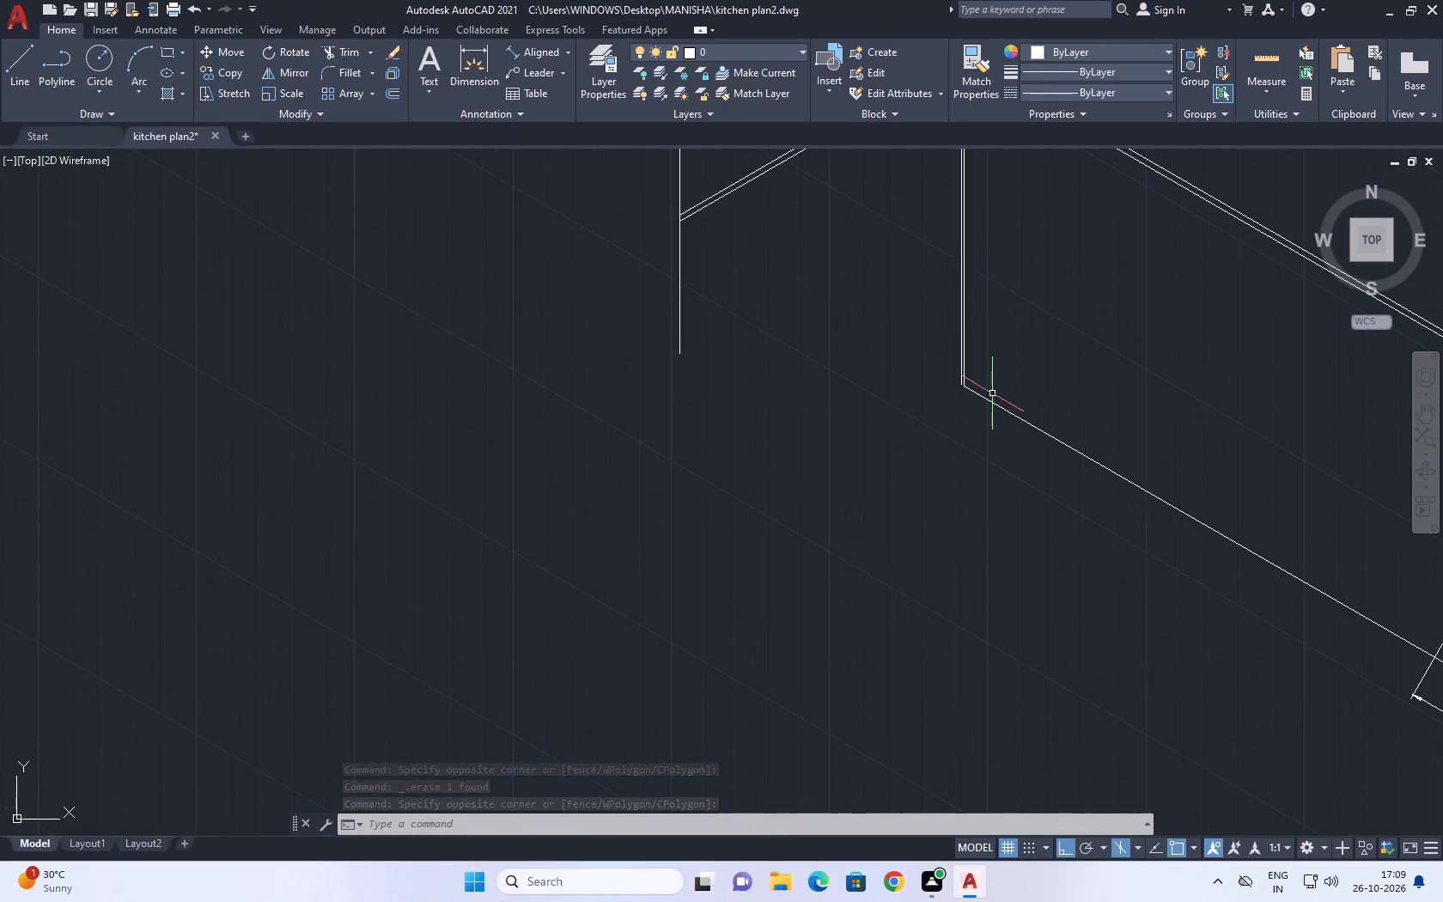
scroll(990, 400, "up", 2)
left_click(994, 398)
left_click(950, 439)
scroll(916, 357, "up", 3)
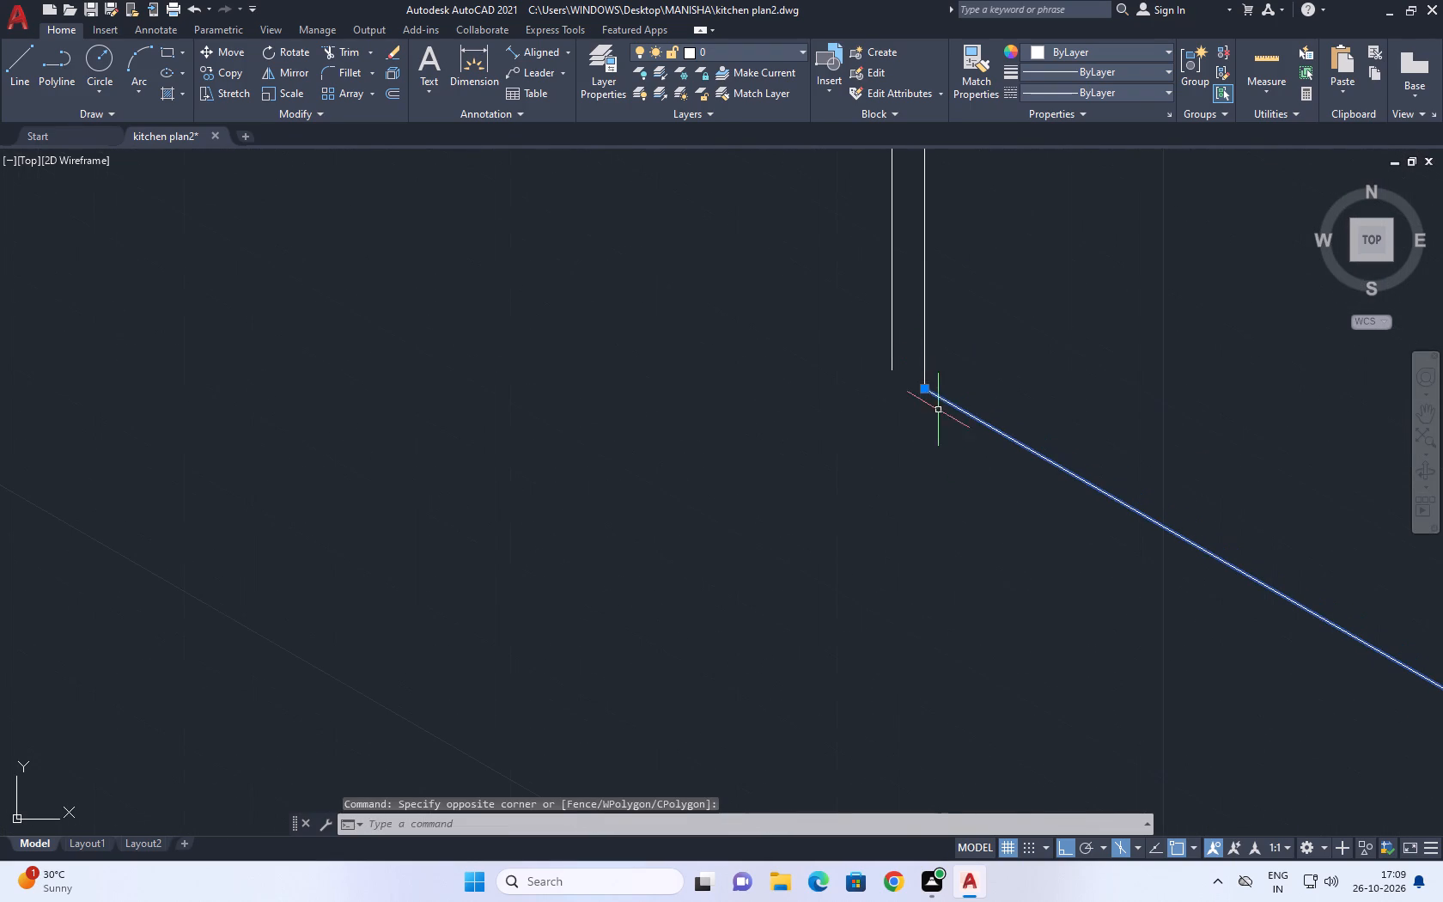
left_click(926, 387)
left_click(886, 363)
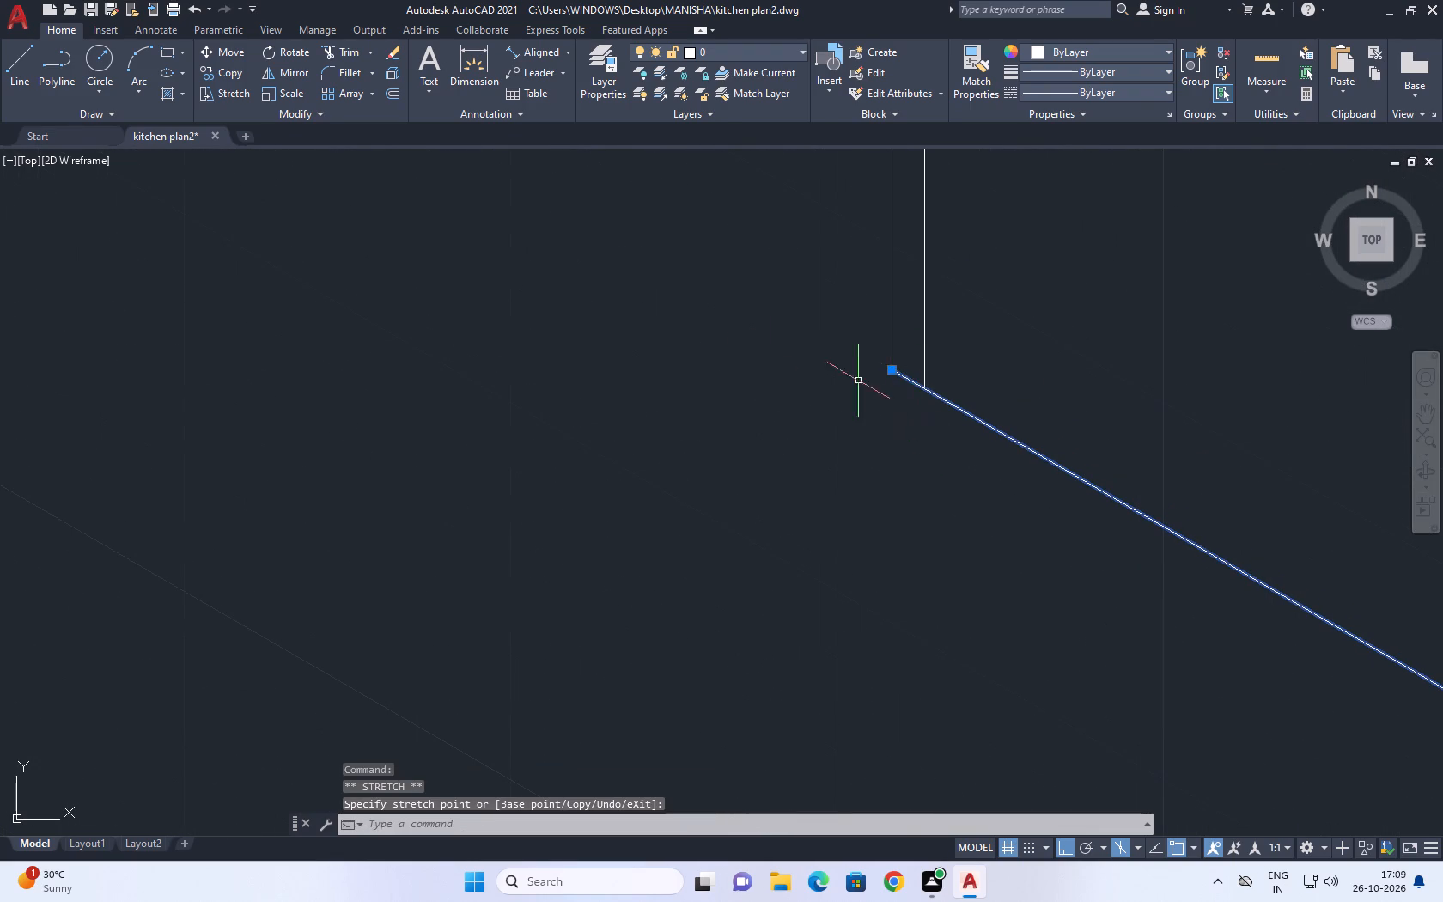
right_click(750, 352)
left_click(843, 668)
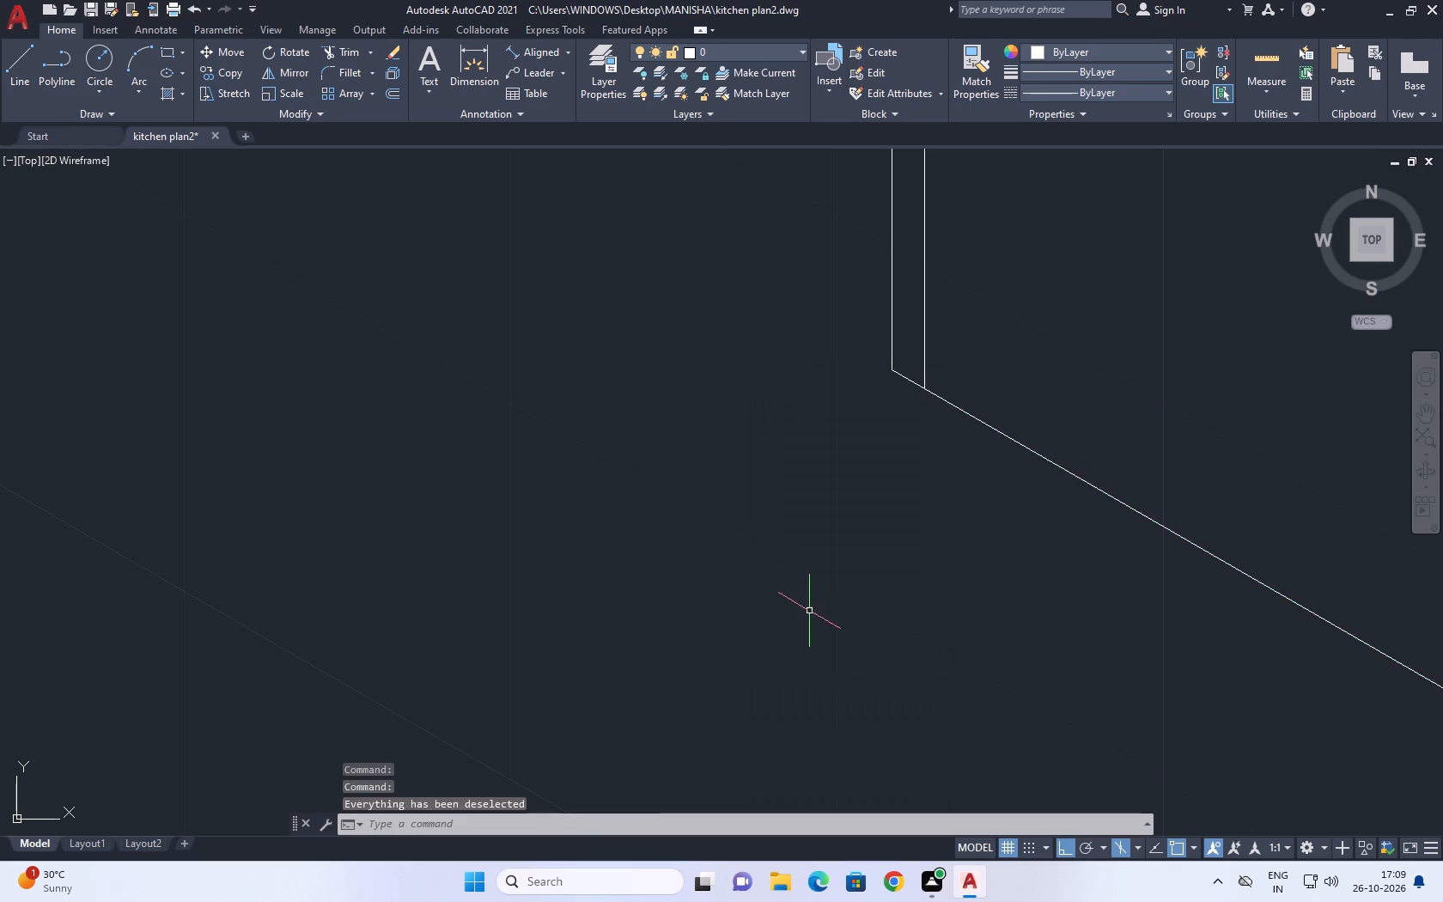
Draw the side leg's base line in the top isoplane at 210° from the corner's bottom point, past the outer vertical.
scroll(828, 570, "down", 7)
middle_click_drag(1008, 538, 974, 528)
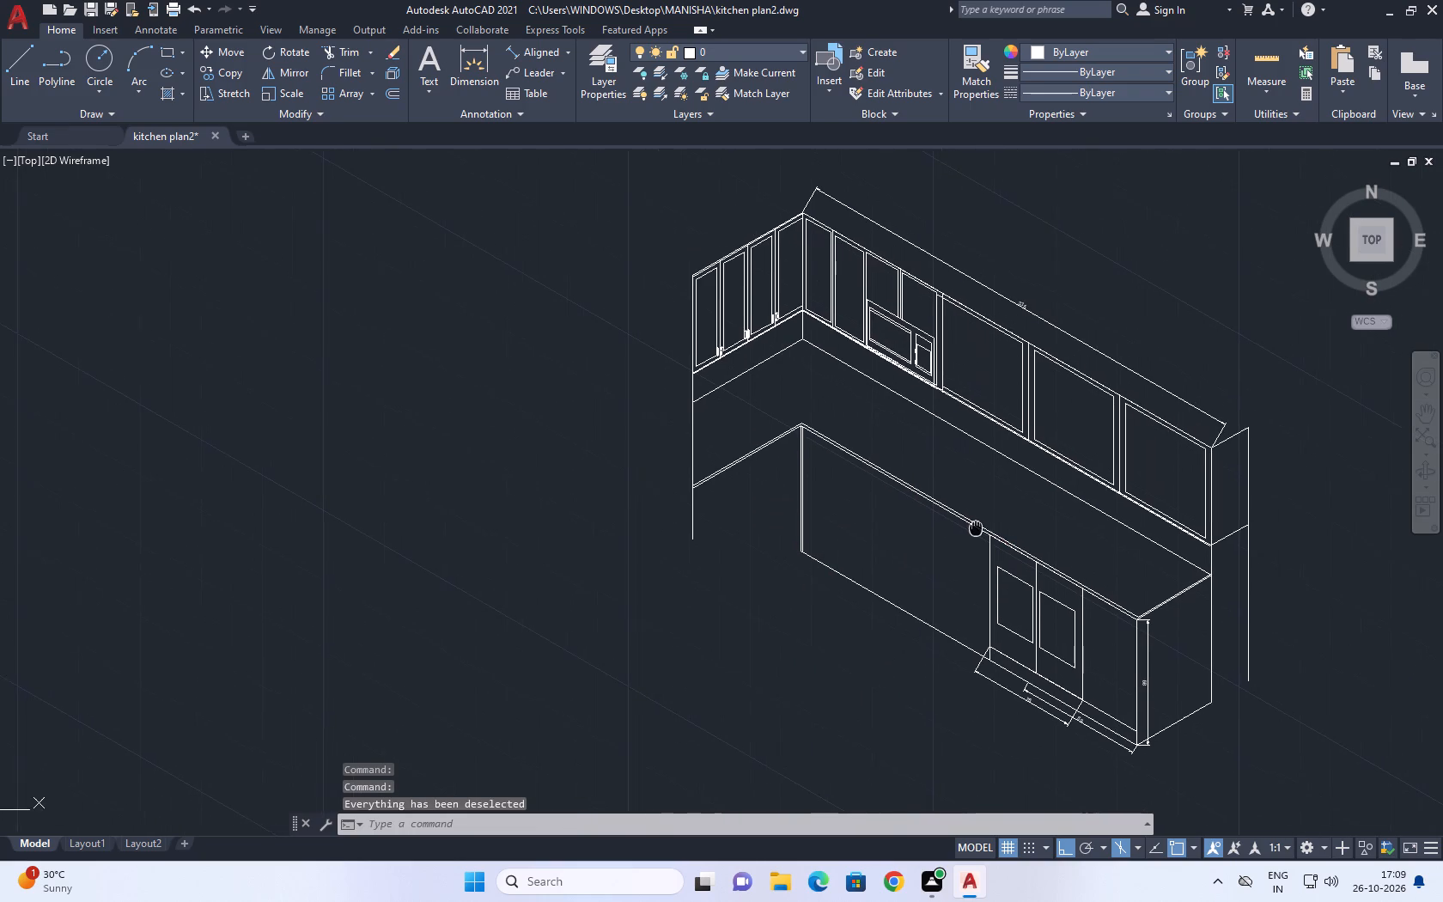
middle_click_drag(974, 528, 964, 528)
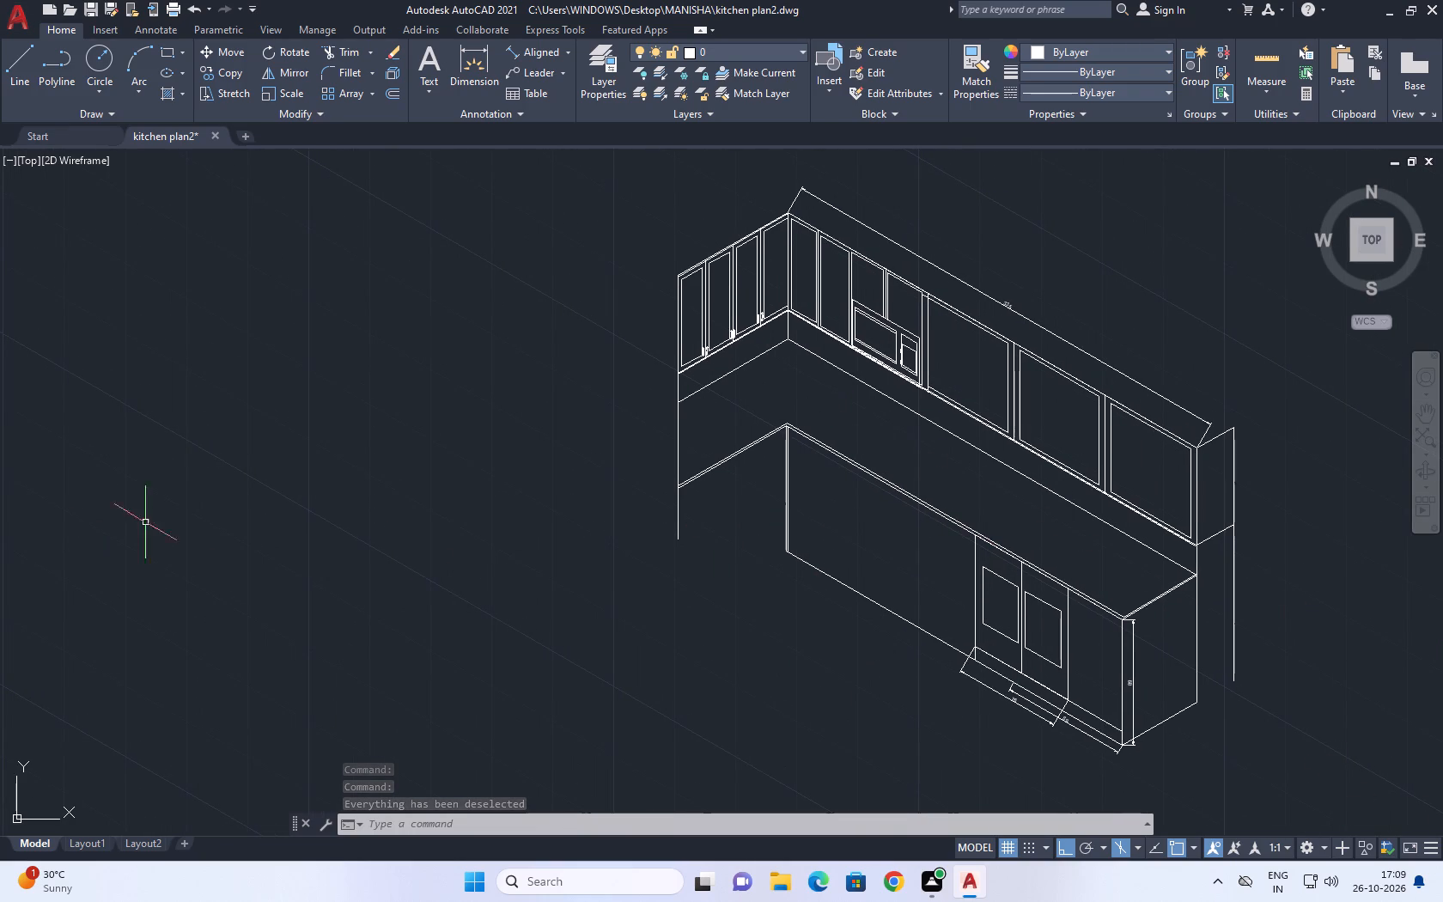
middle_click_drag(706, 539, 556, 505)
scroll(629, 524, "up", 2)
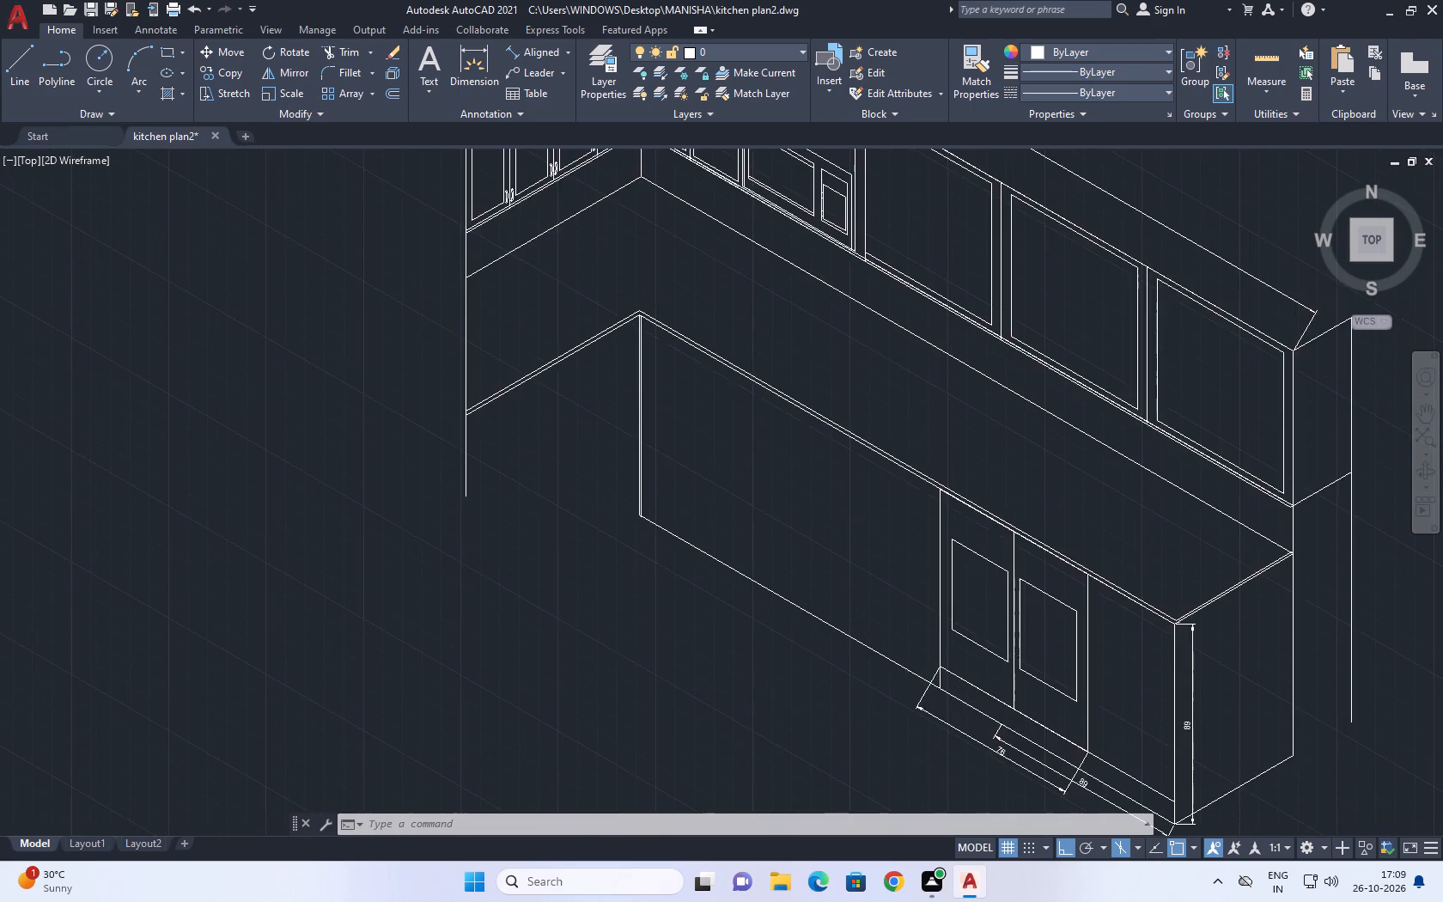
left_click(18, 66)
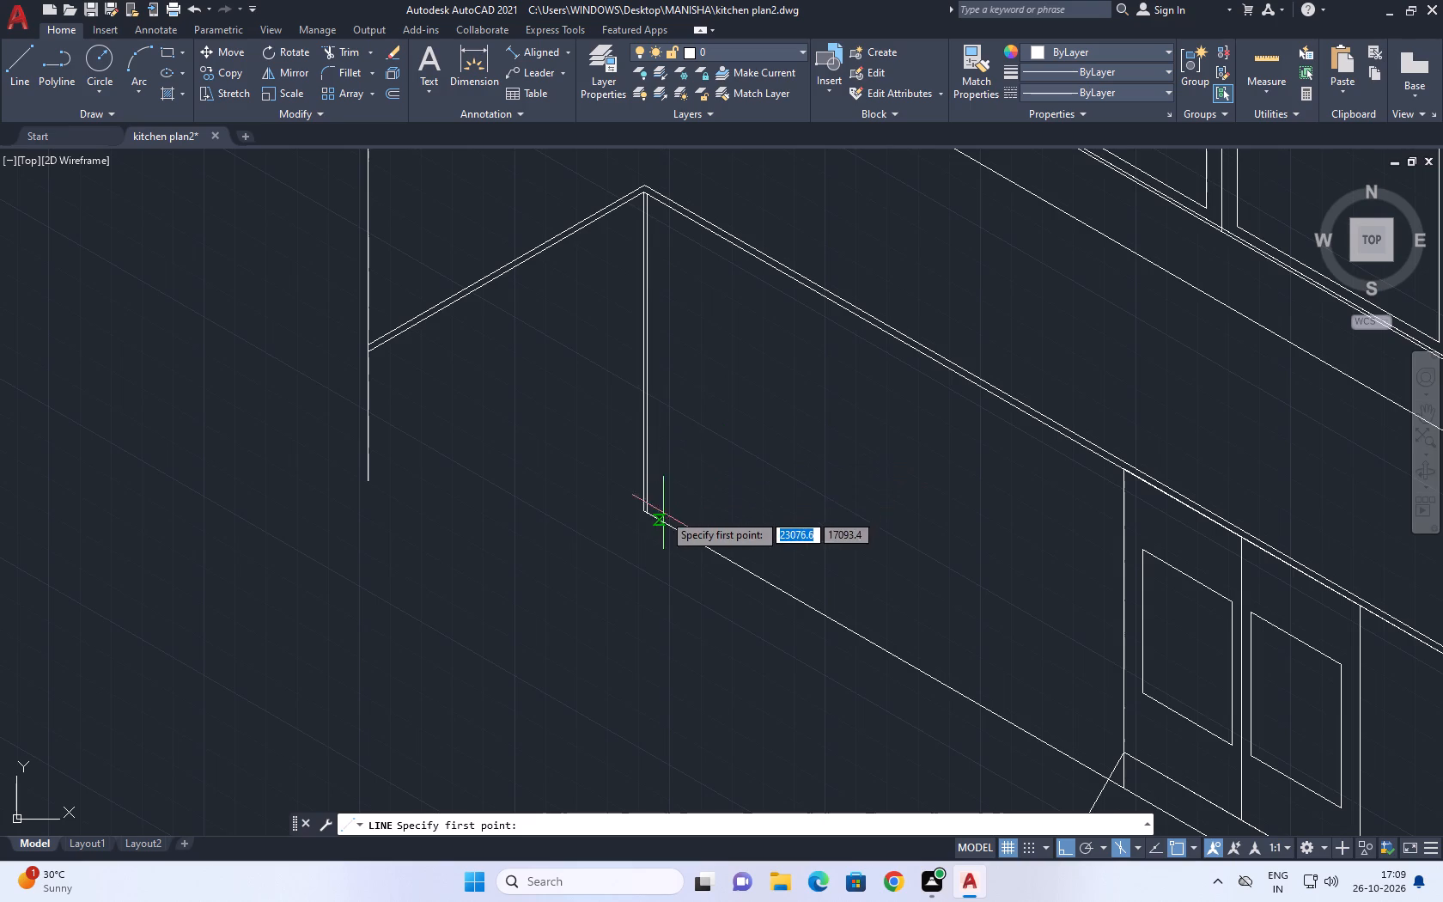
scroll(634, 521, "up", 2)
left_click(653, 497)
scroll(428, 564, "down", 2)
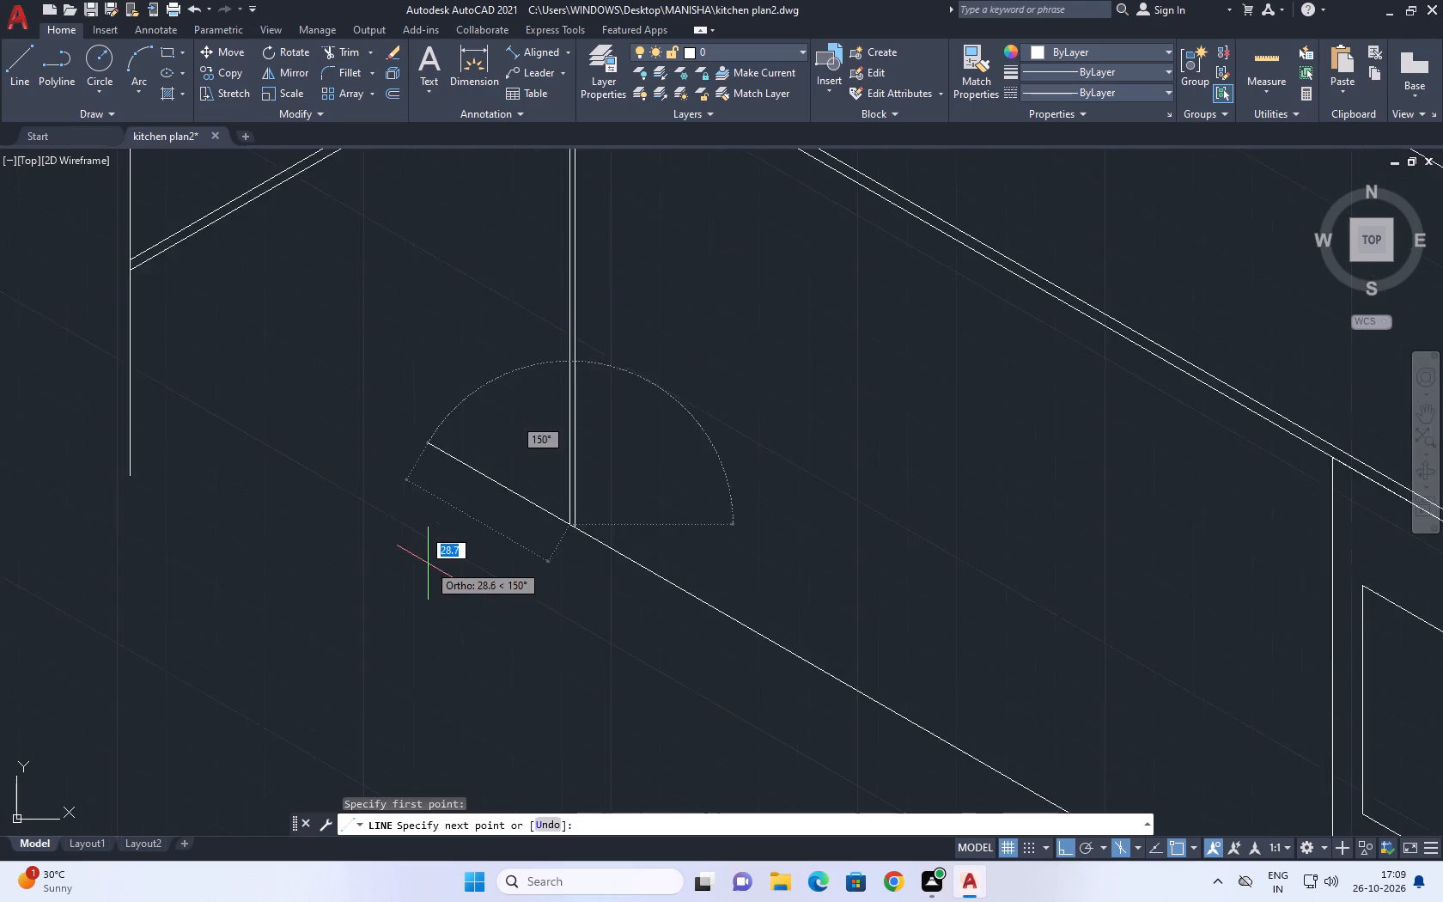
middle_click_drag(483, 520, 552, 475)
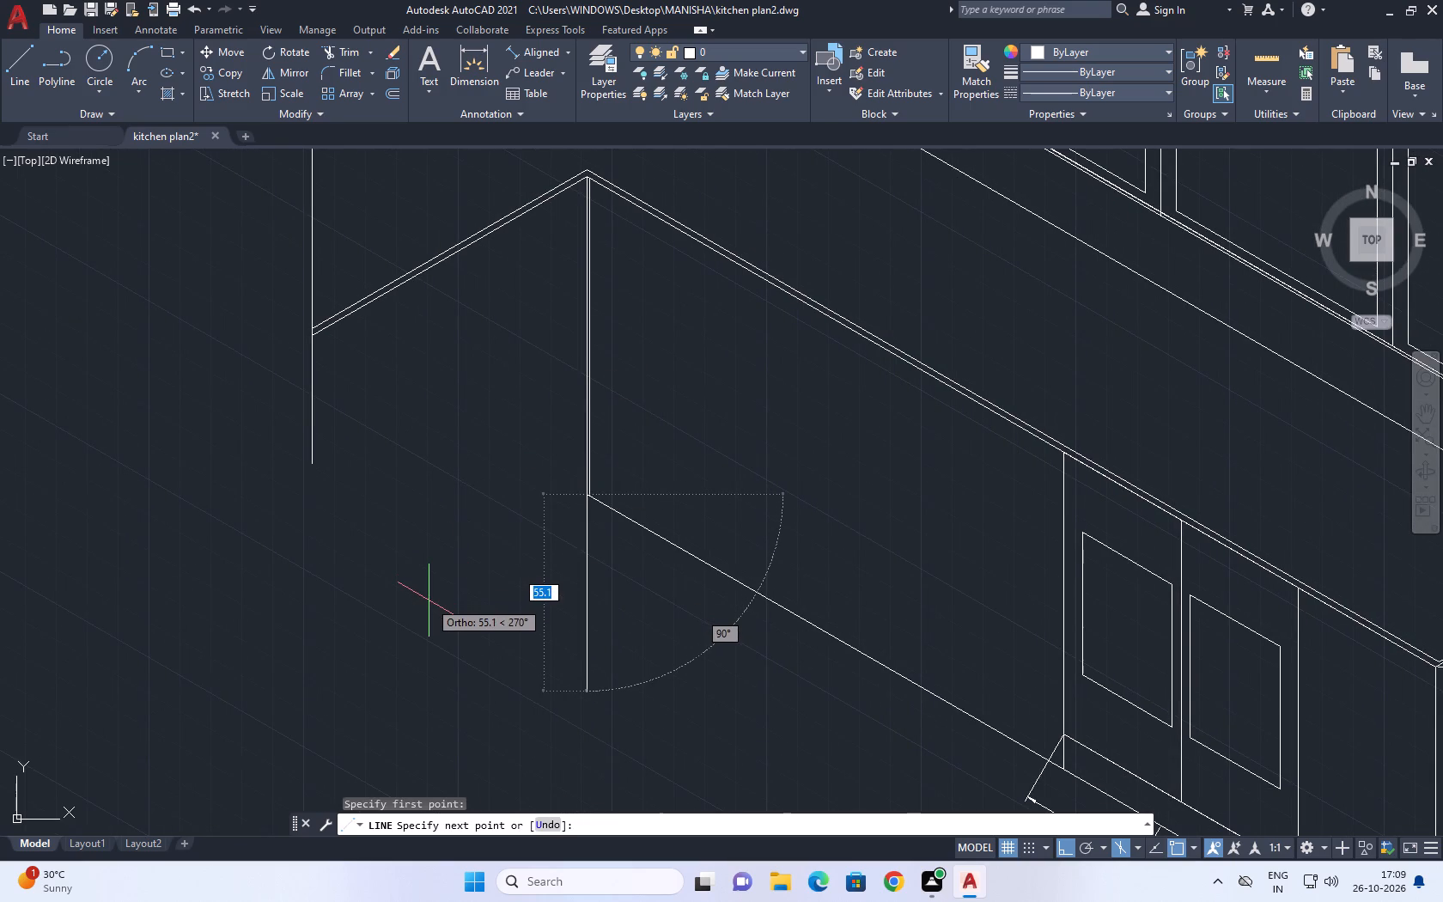
key("F5")
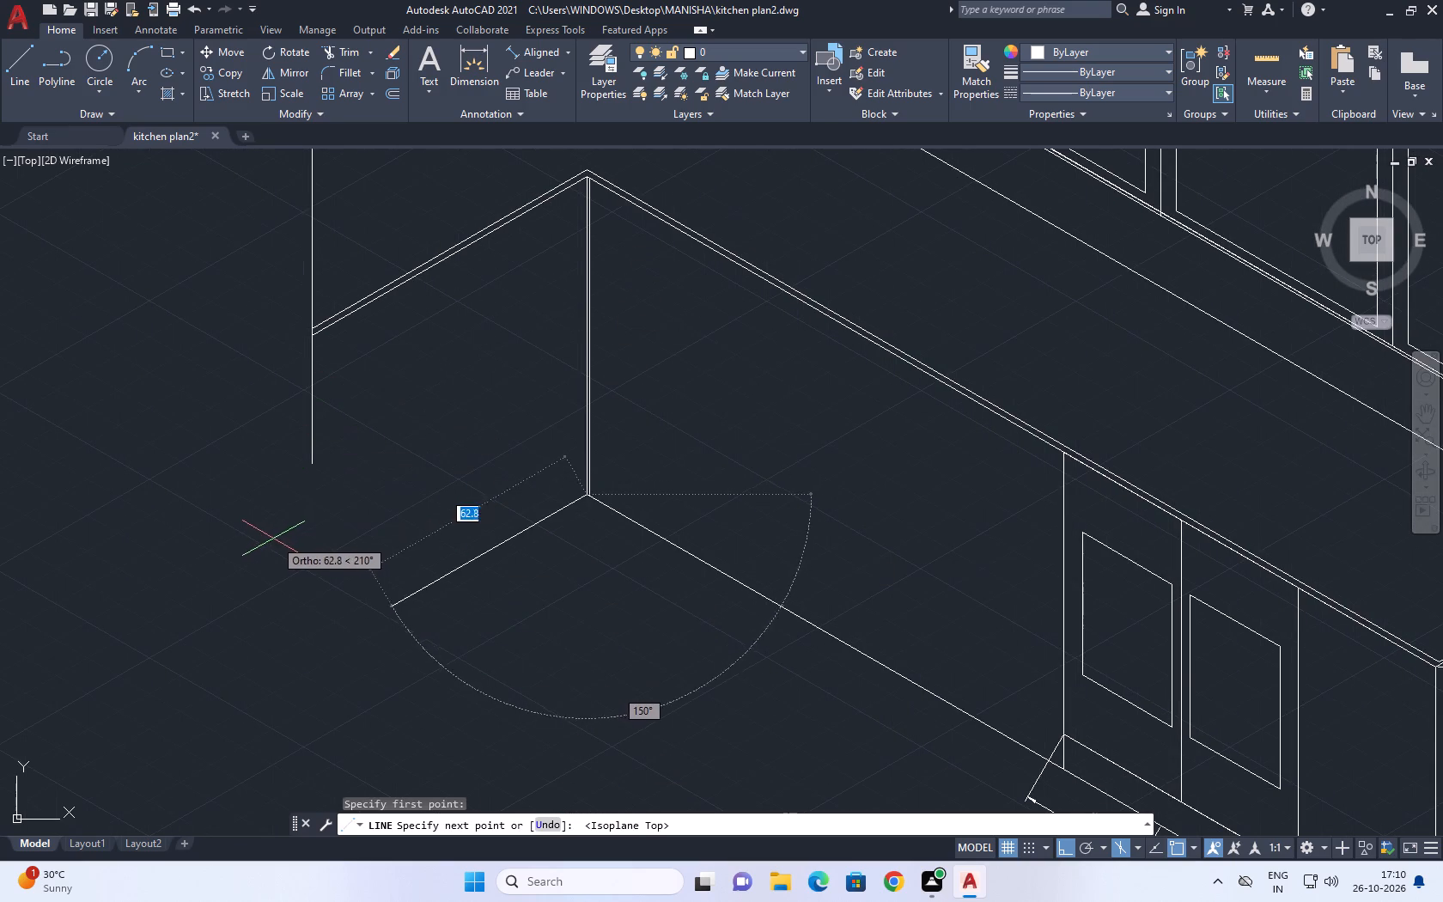
middle_click_drag(262, 537, 350, 430)
left_click(241, 567)
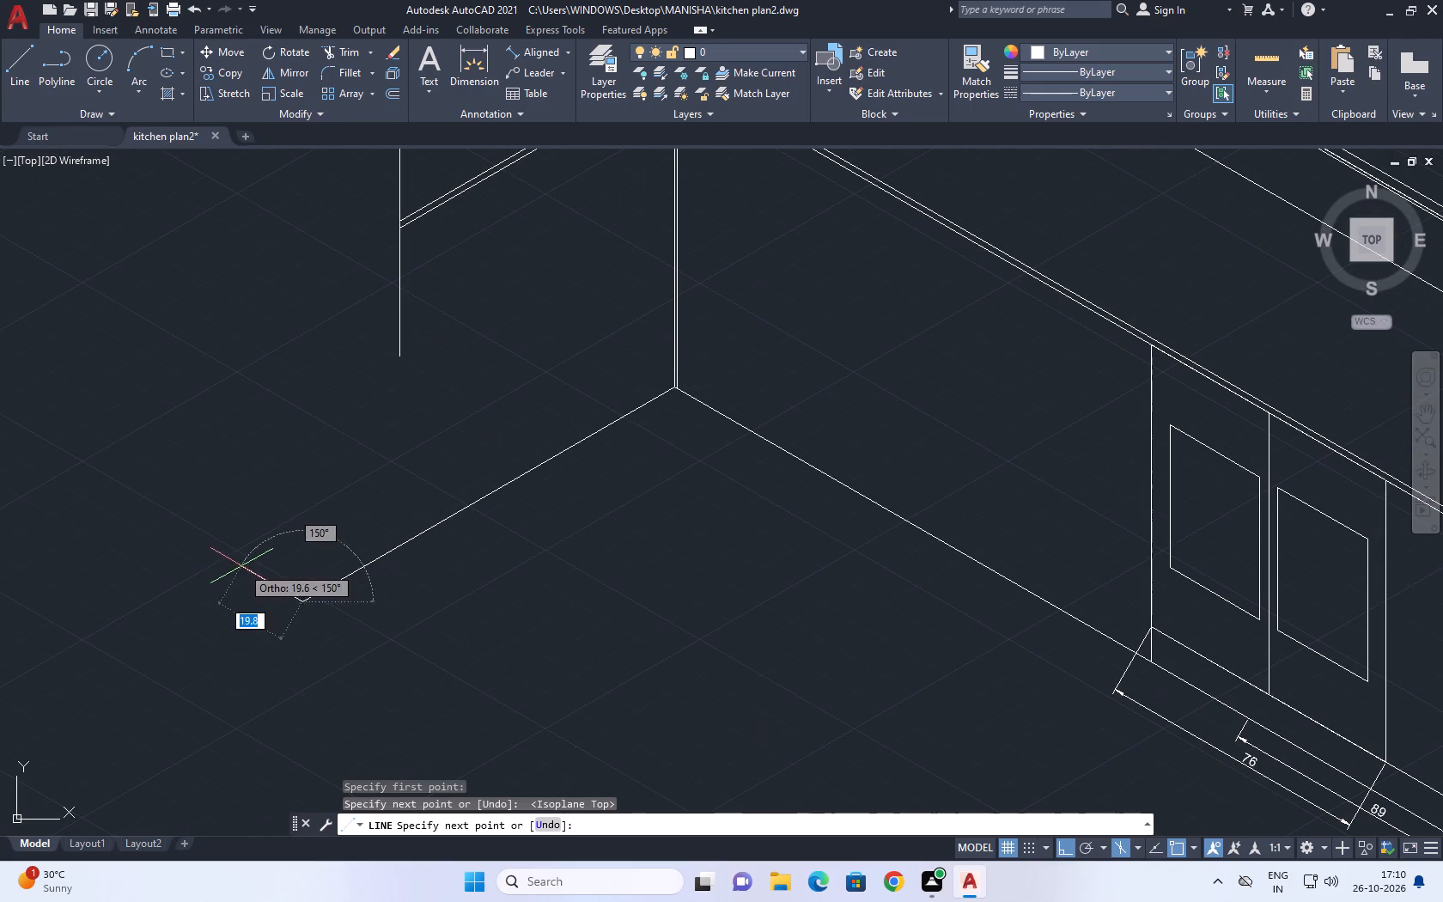
right_click(257, 546)
left_click(310, 580)
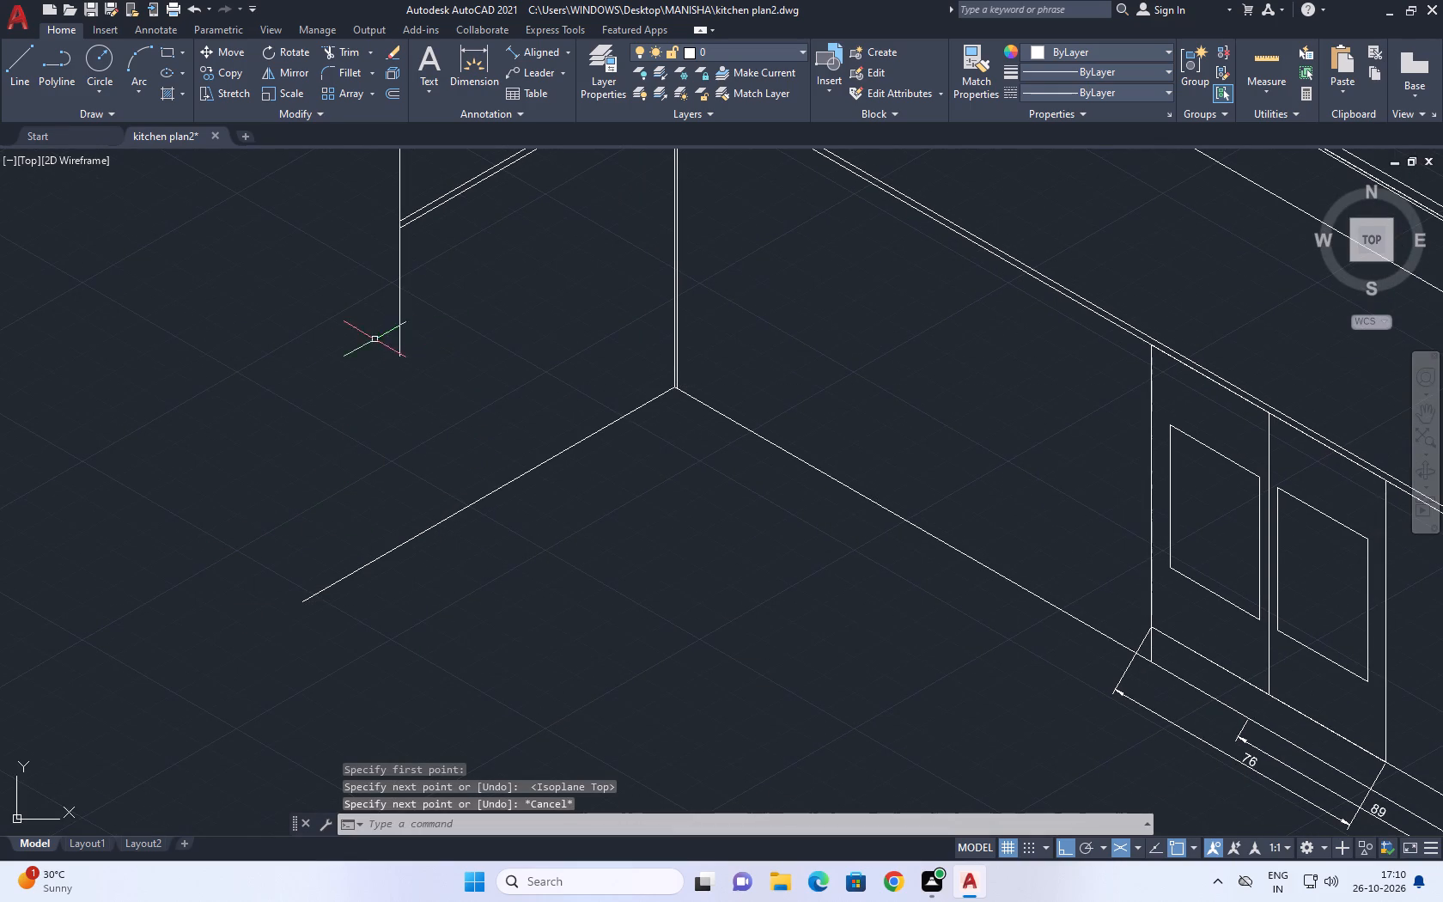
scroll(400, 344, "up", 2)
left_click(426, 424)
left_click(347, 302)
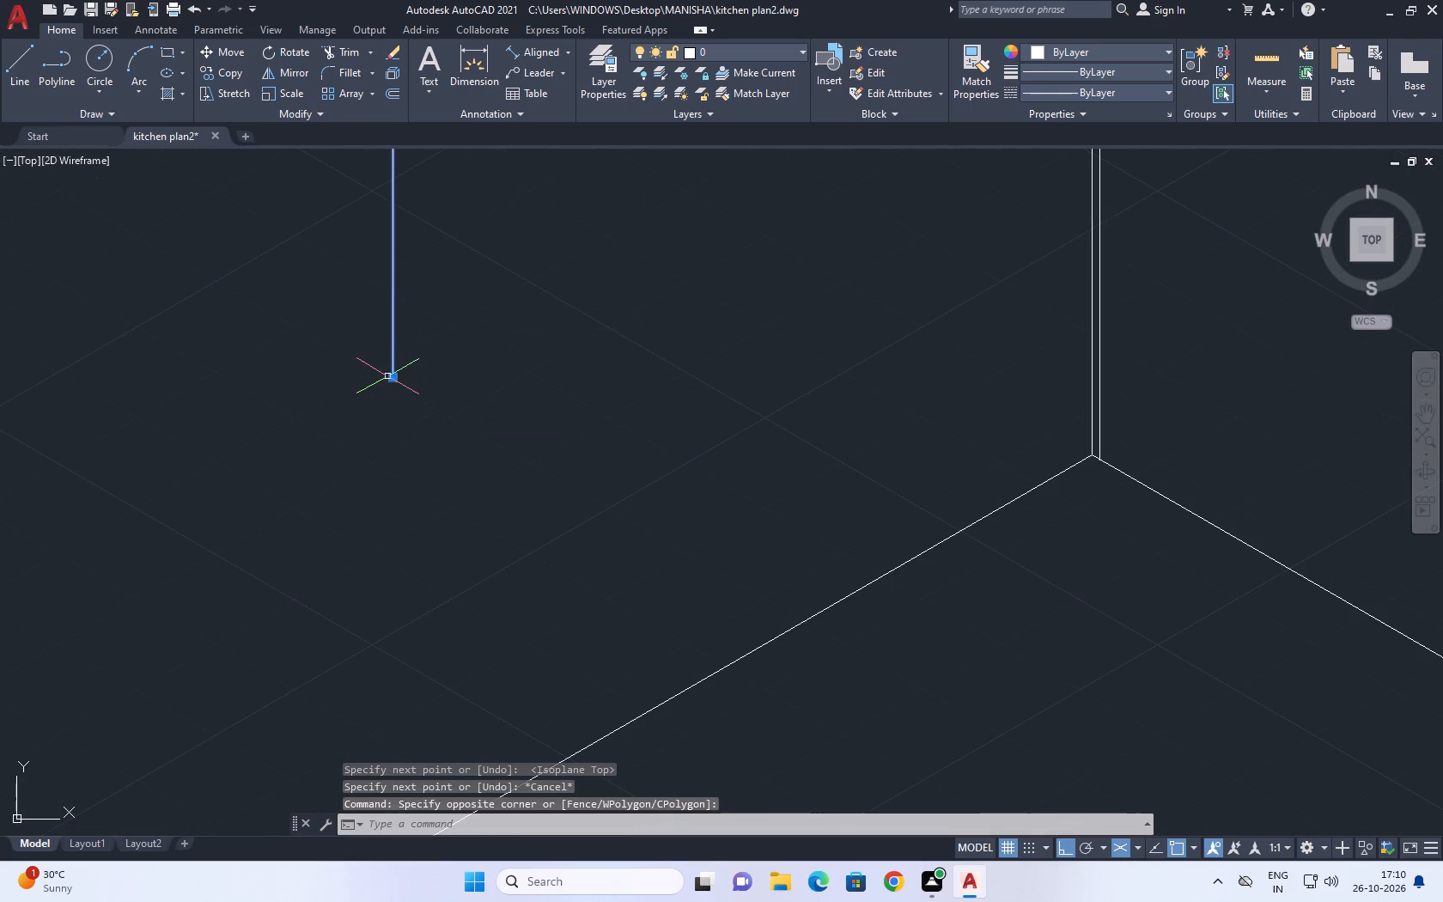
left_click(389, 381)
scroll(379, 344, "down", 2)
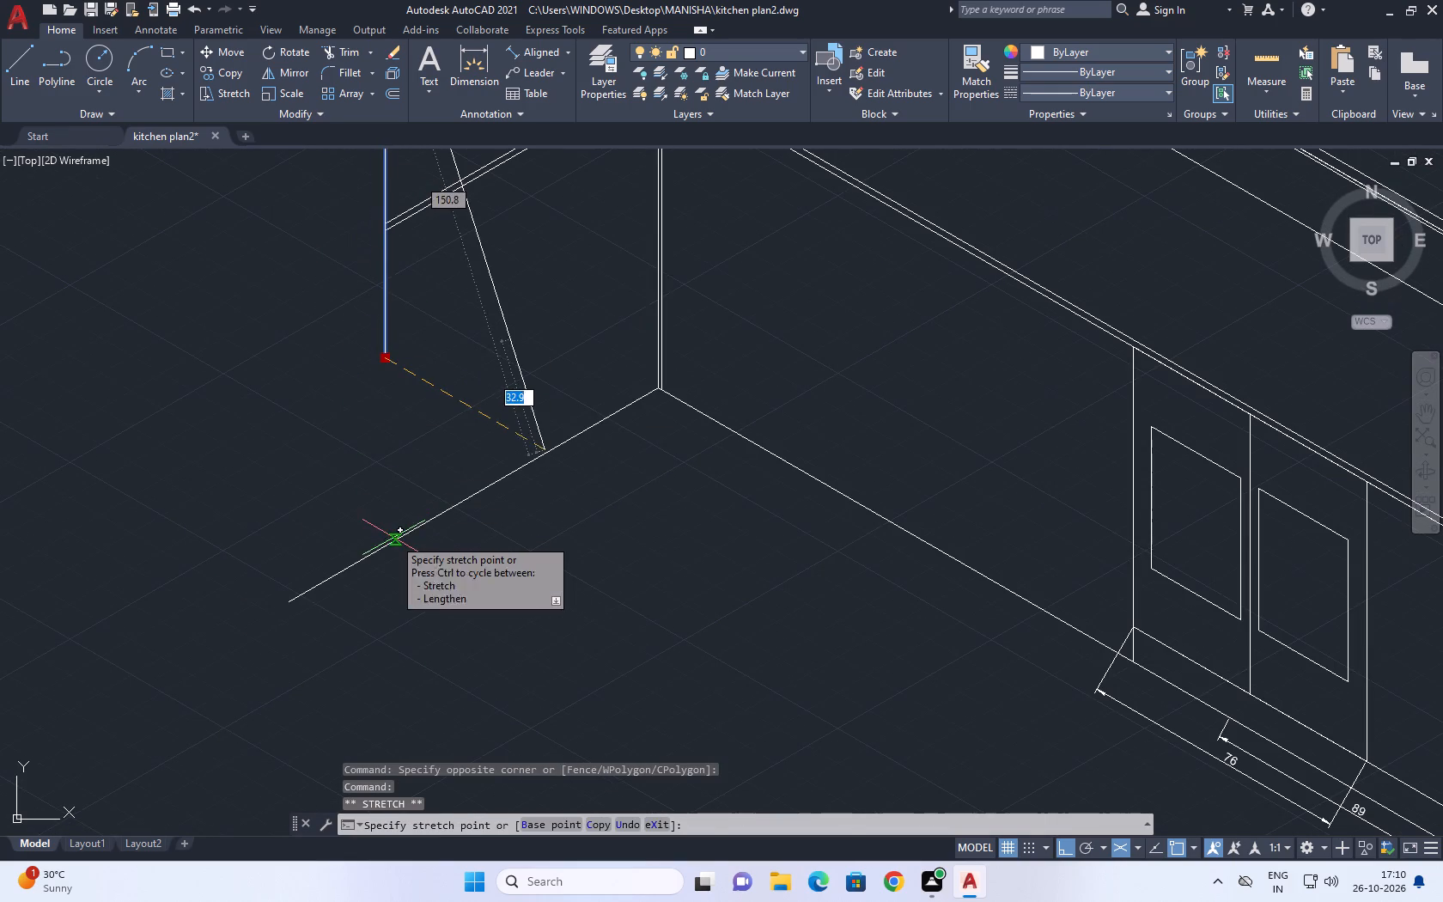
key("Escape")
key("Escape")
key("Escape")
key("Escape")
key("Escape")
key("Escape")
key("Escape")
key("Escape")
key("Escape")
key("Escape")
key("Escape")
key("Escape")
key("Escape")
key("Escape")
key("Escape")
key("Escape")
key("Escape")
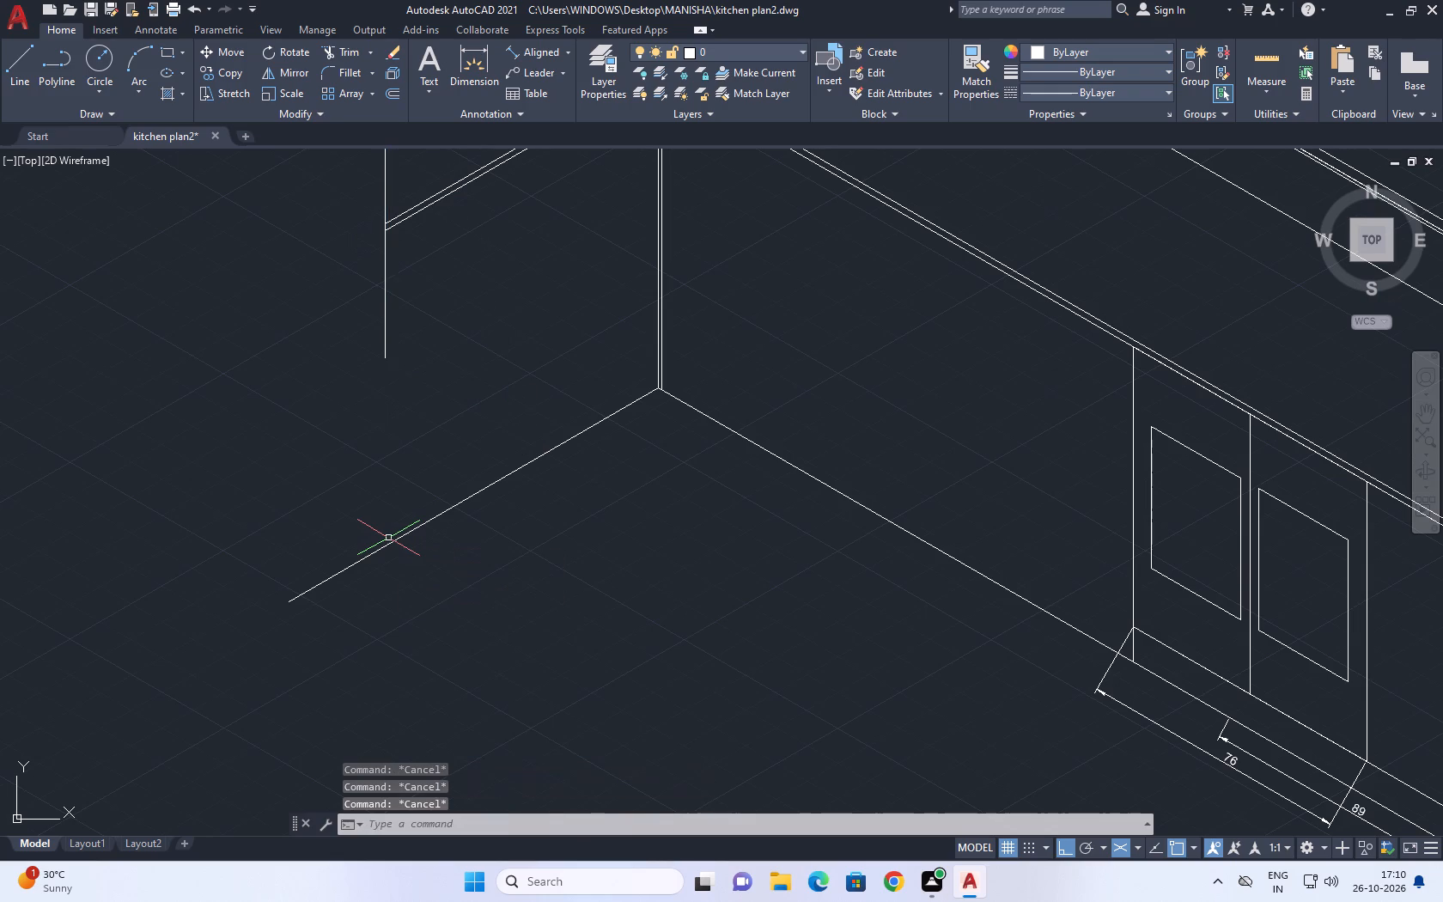
Extend the side leg's outer vertical down to its new base line.
type("ex")
key("space")
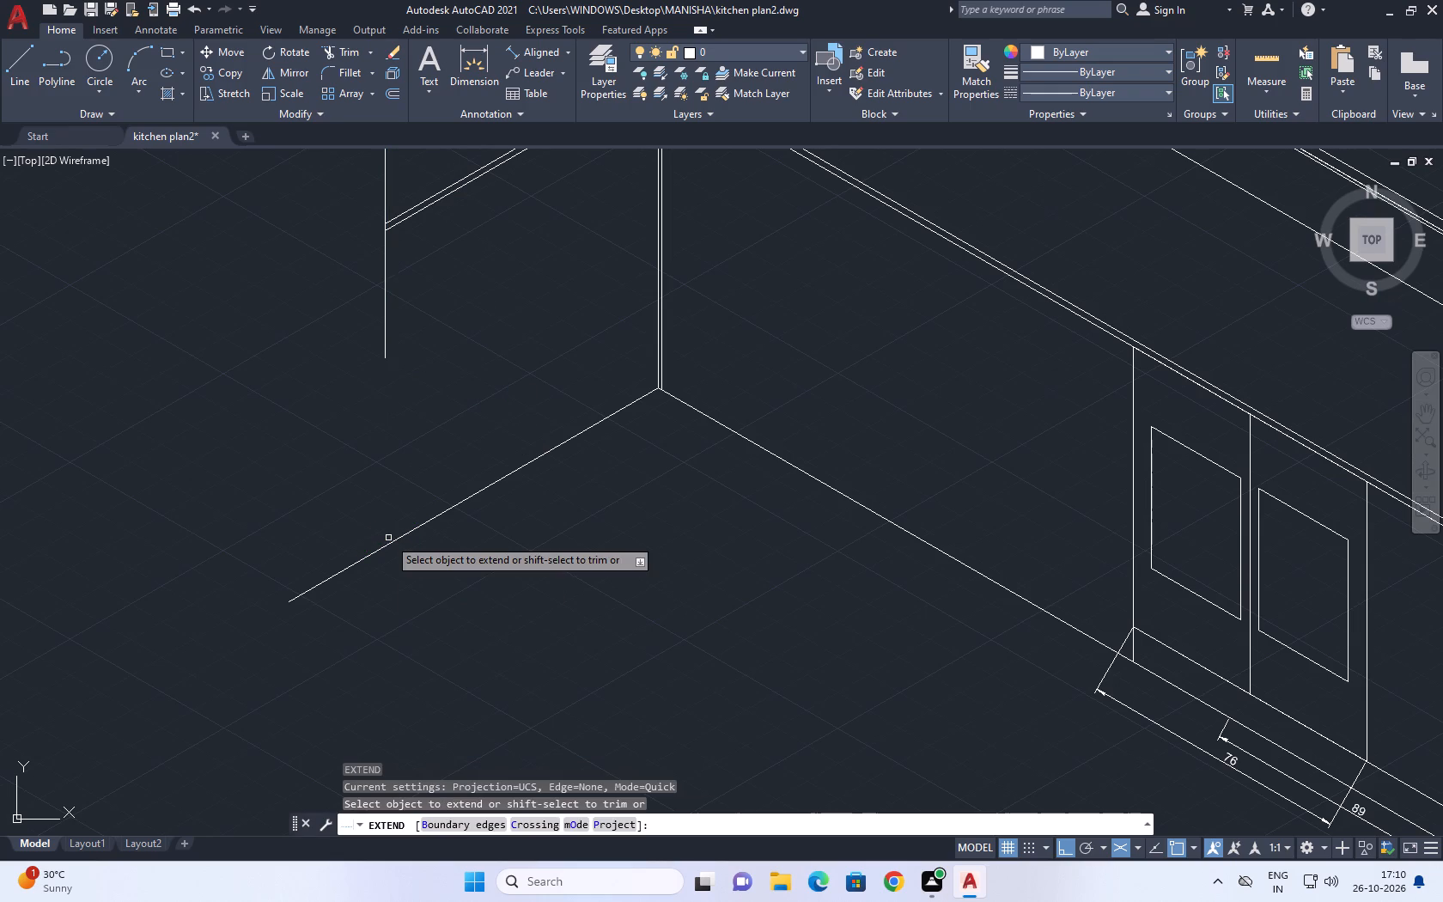
left_click(383, 354)
right_click(478, 339)
left_click(527, 365)
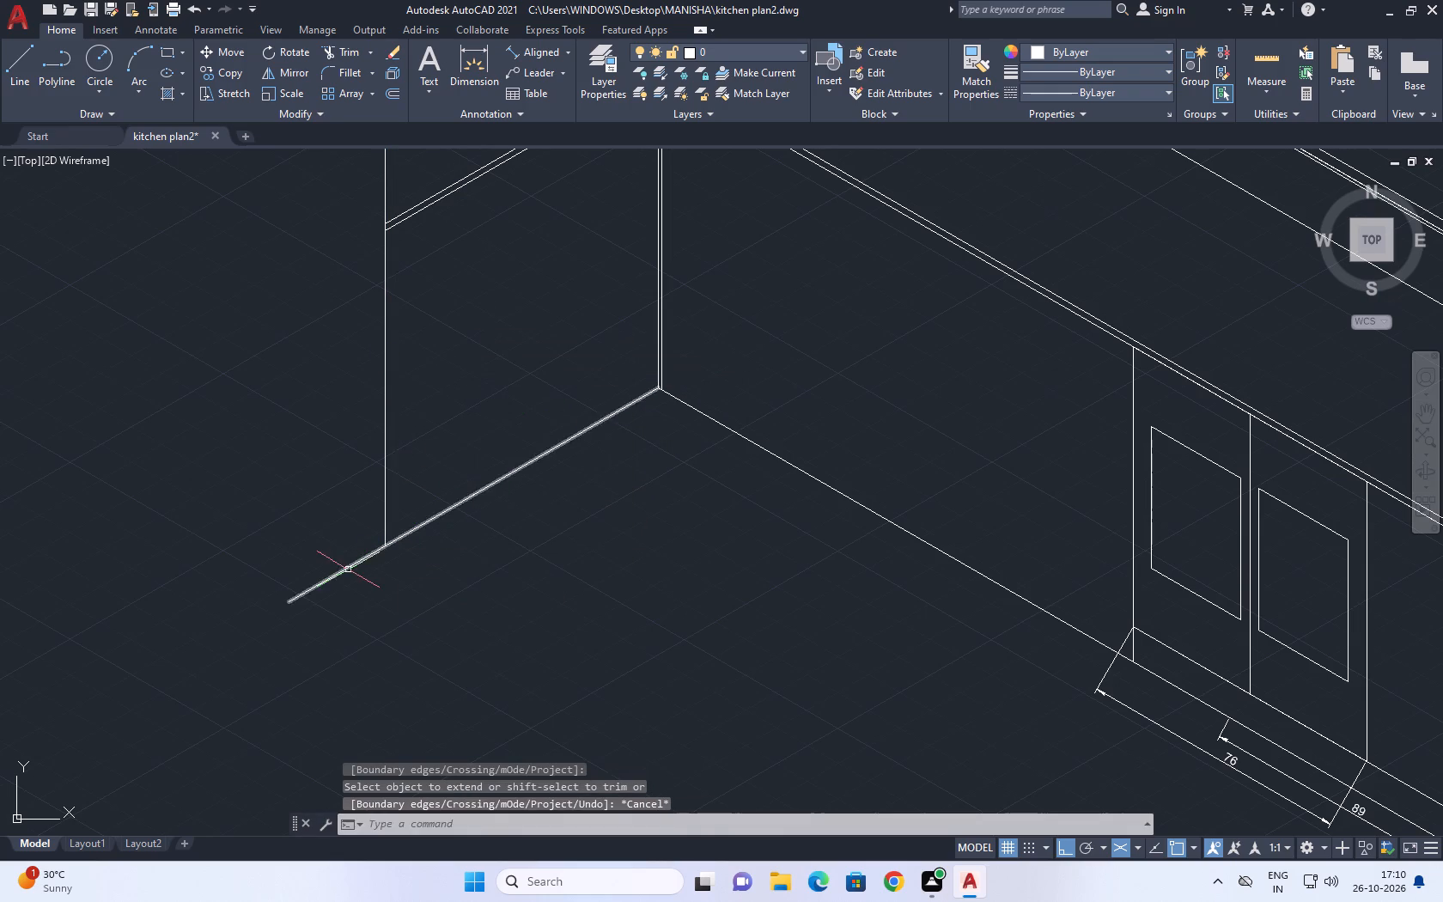
Stretch the overshooting end of the side leg's base line back to the bottom end of the outer vertical.
left_click(318, 582)
left_click(291, 604)
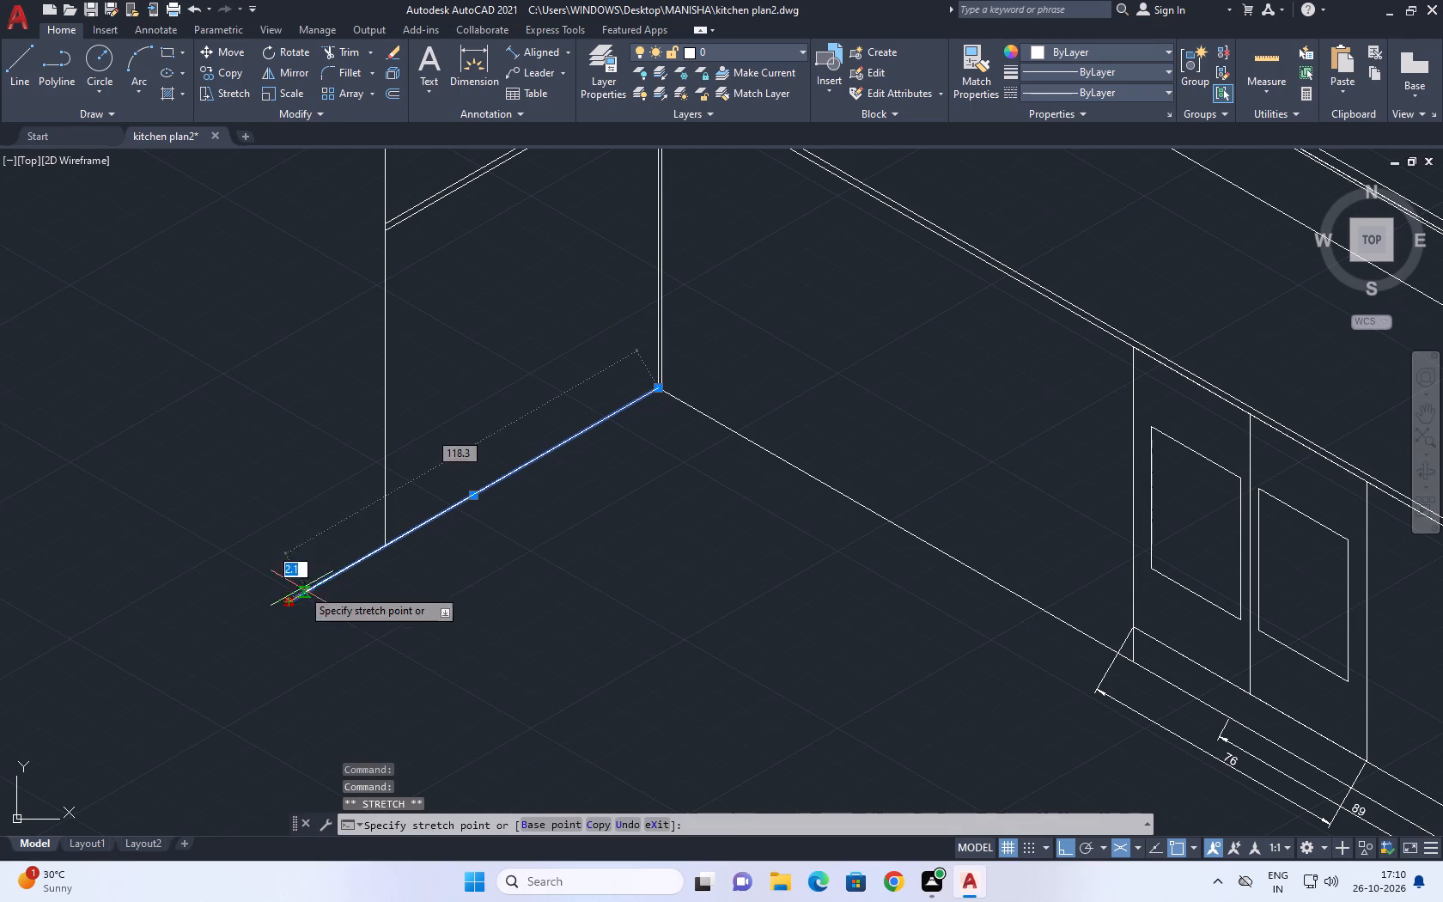
left_click_drag(381, 547, 386, 556)
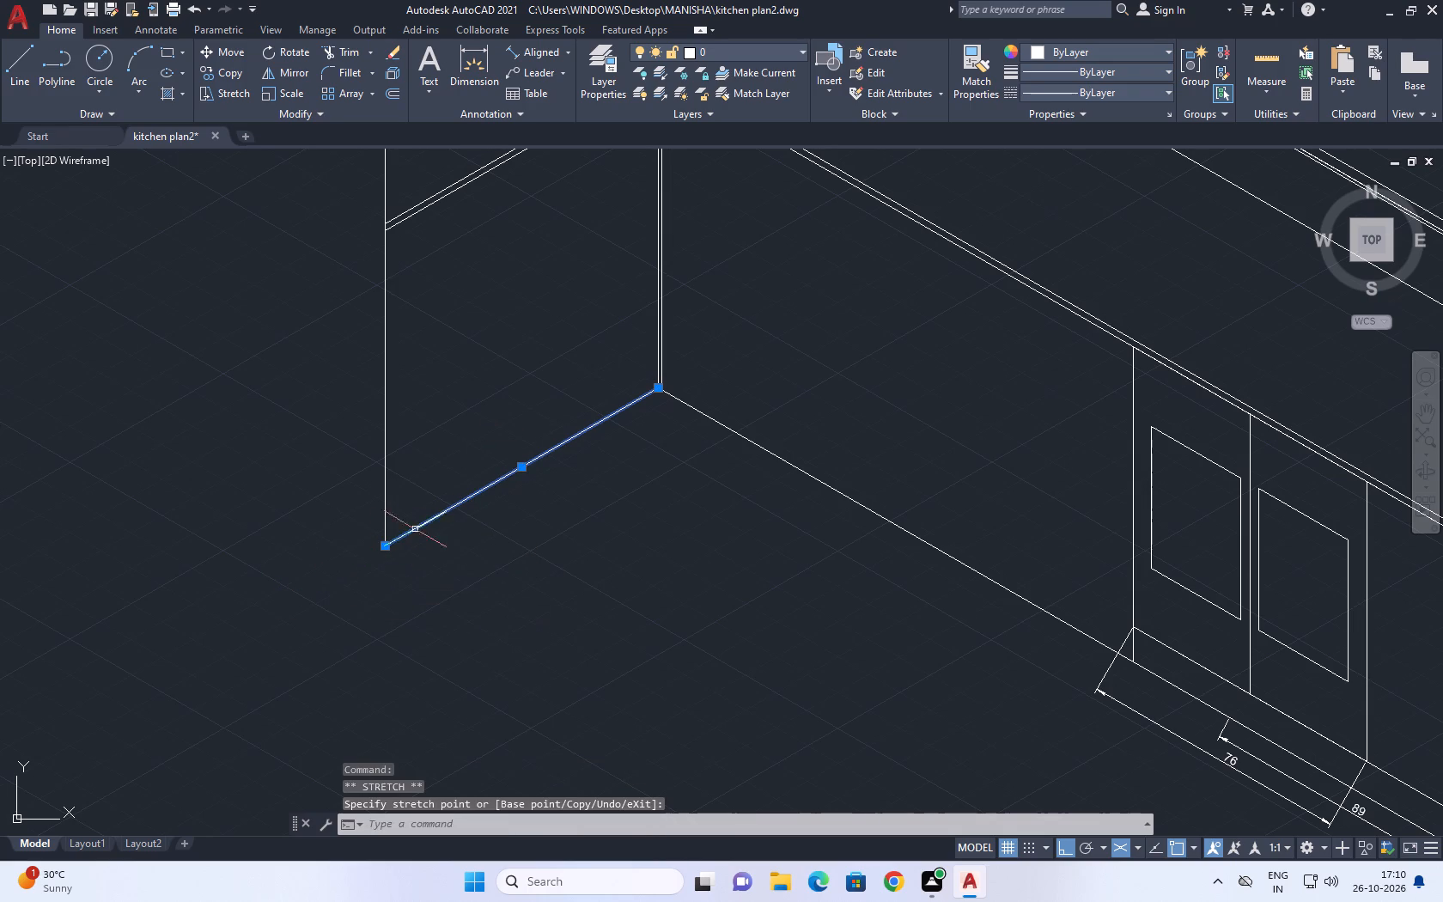
right_click_drag(484, 436, 482, 460)
left_click(530, 325)
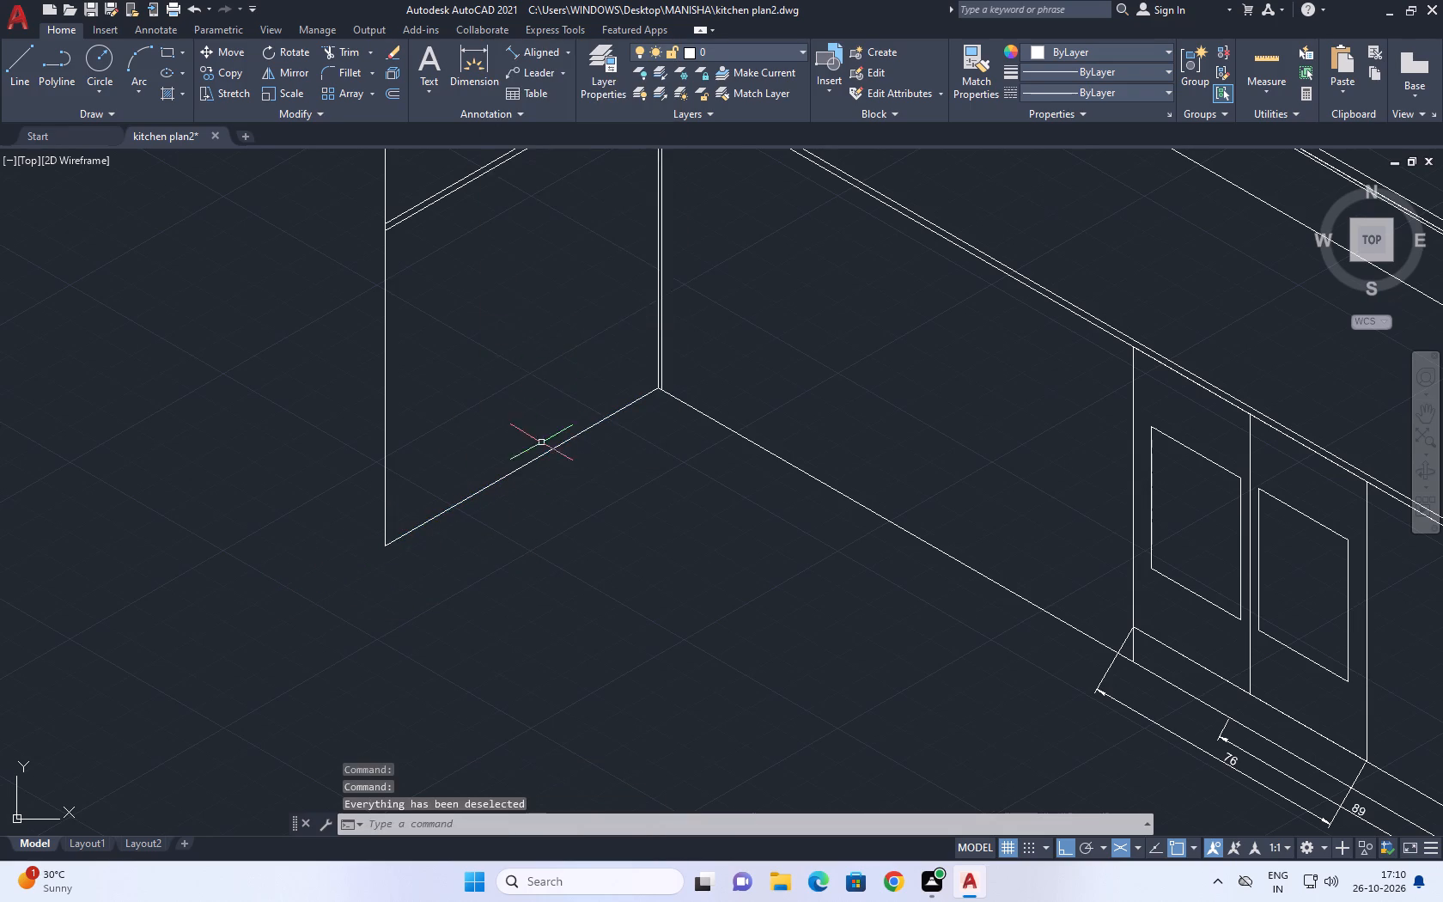
Examine the double vertical lines at the base counter's inner corner, at both the countertop and base ends.
scroll(537, 454, "down", 1)
middle_click_drag(616, 387, 594, 488)
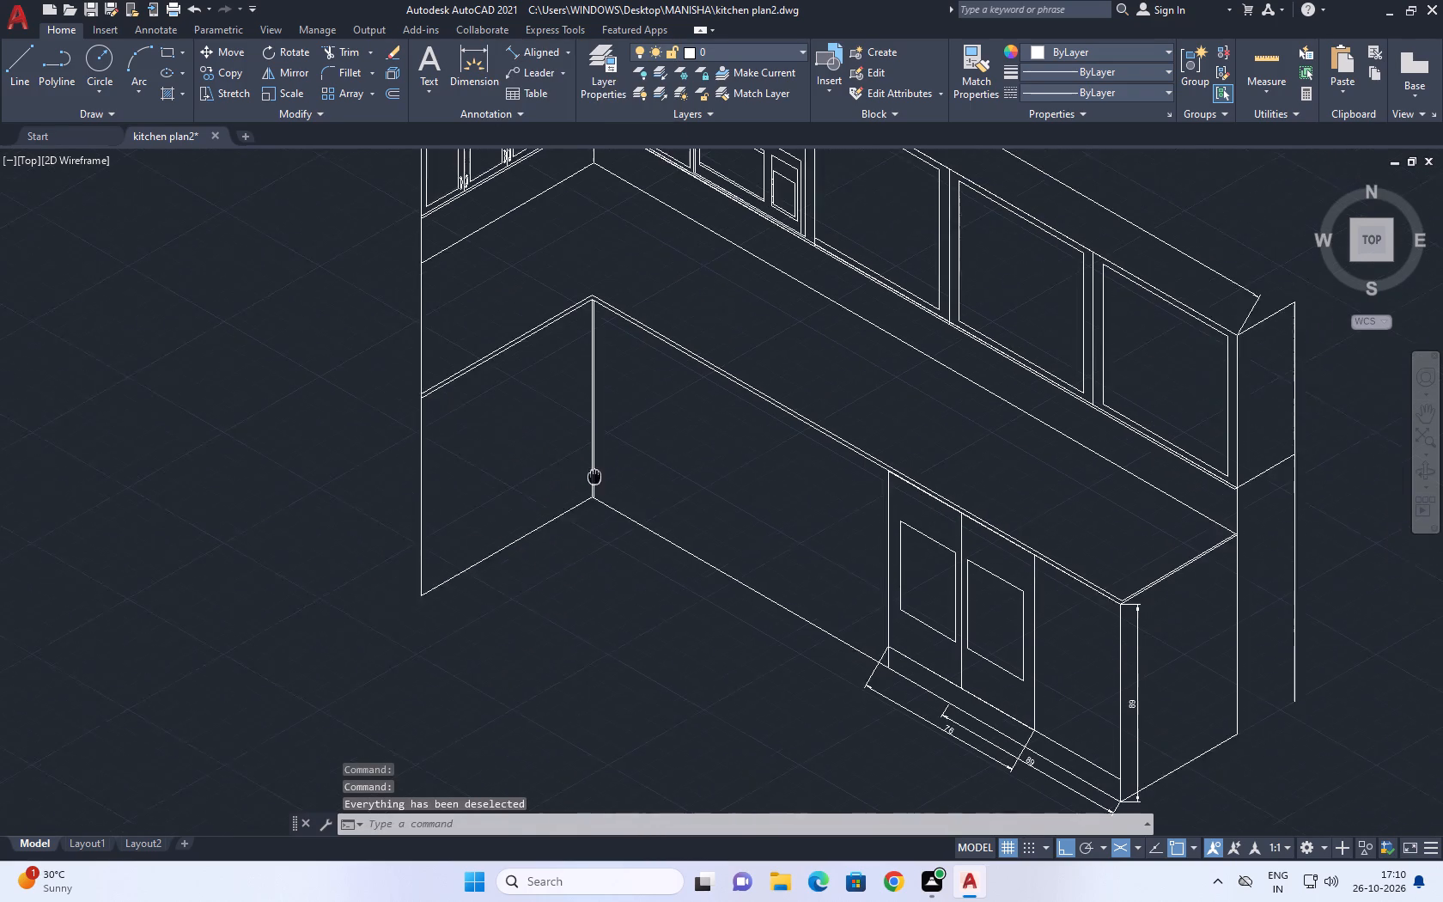
middle_click_drag(594, 488, 601, 552)
scroll(599, 386, "up", 3)
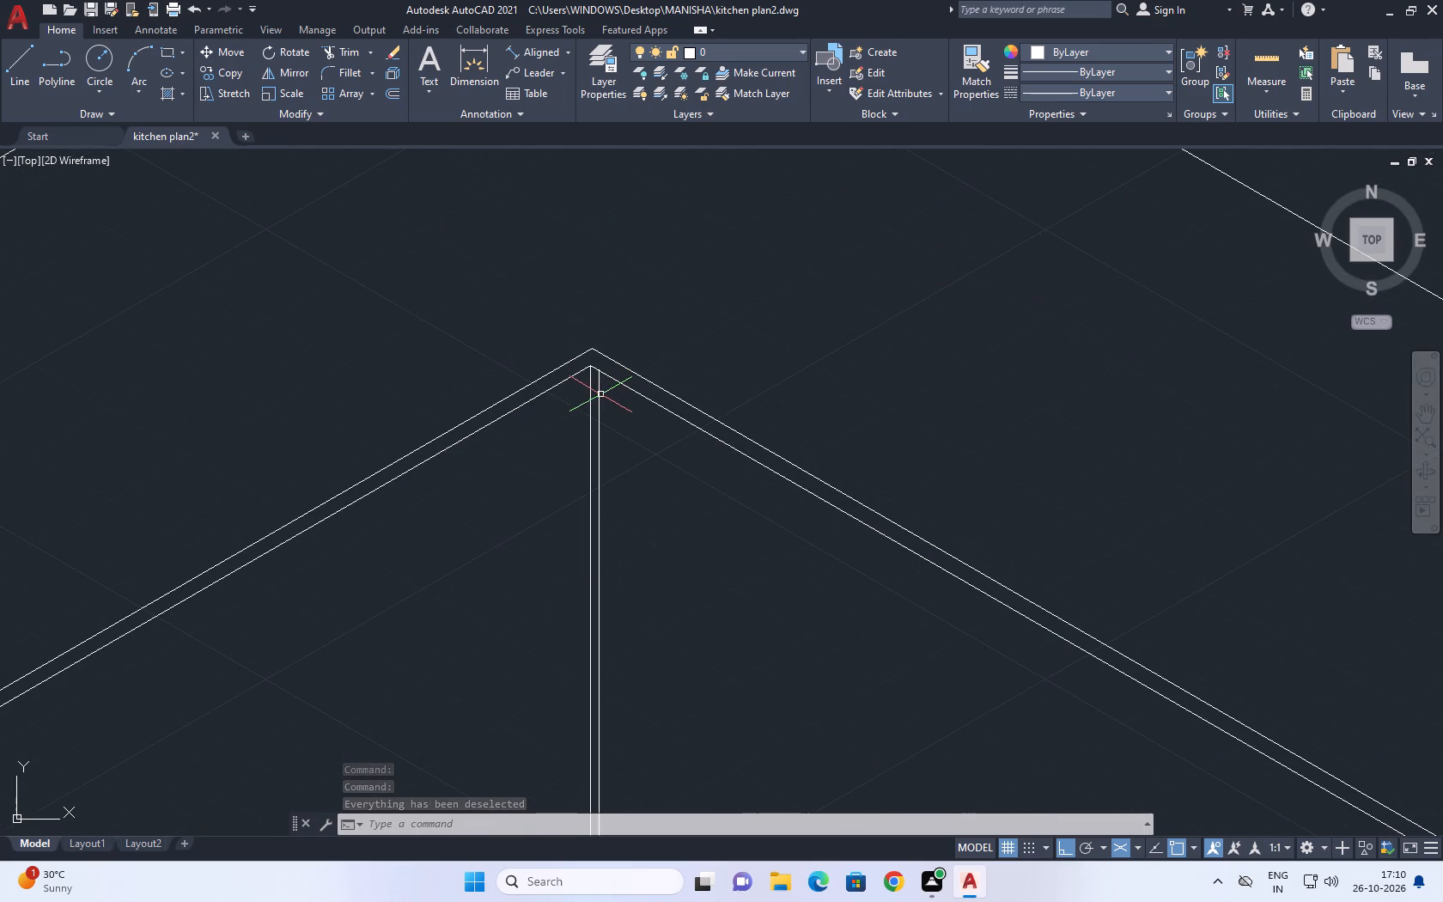
scroll(611, 398, "down", 3)
scroll(611, 570, "up", 1)
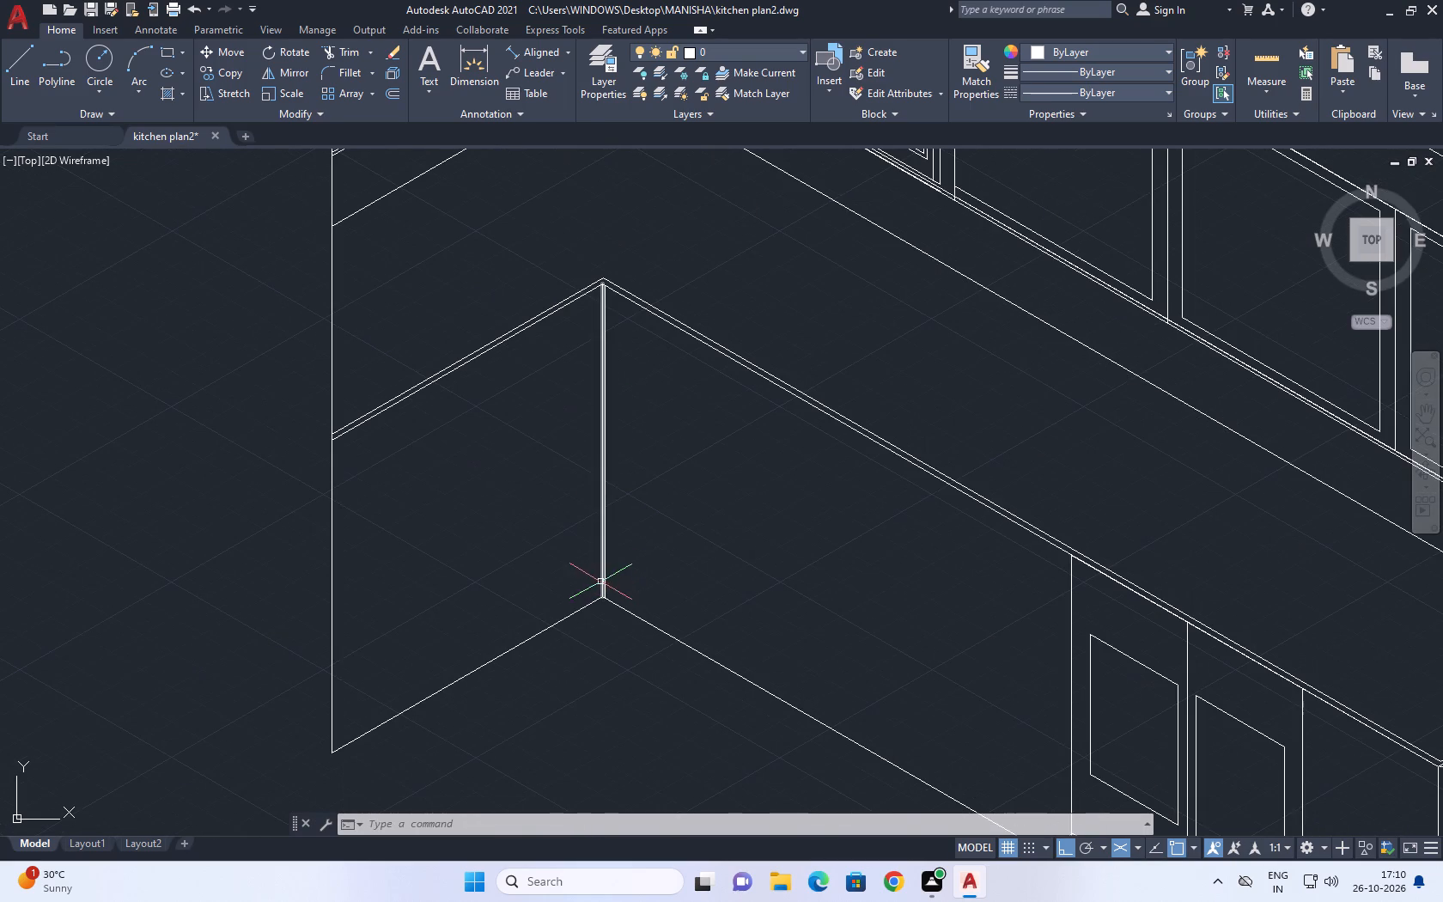
scroll(598, 588, "up", 4)
left_click(625, 600)
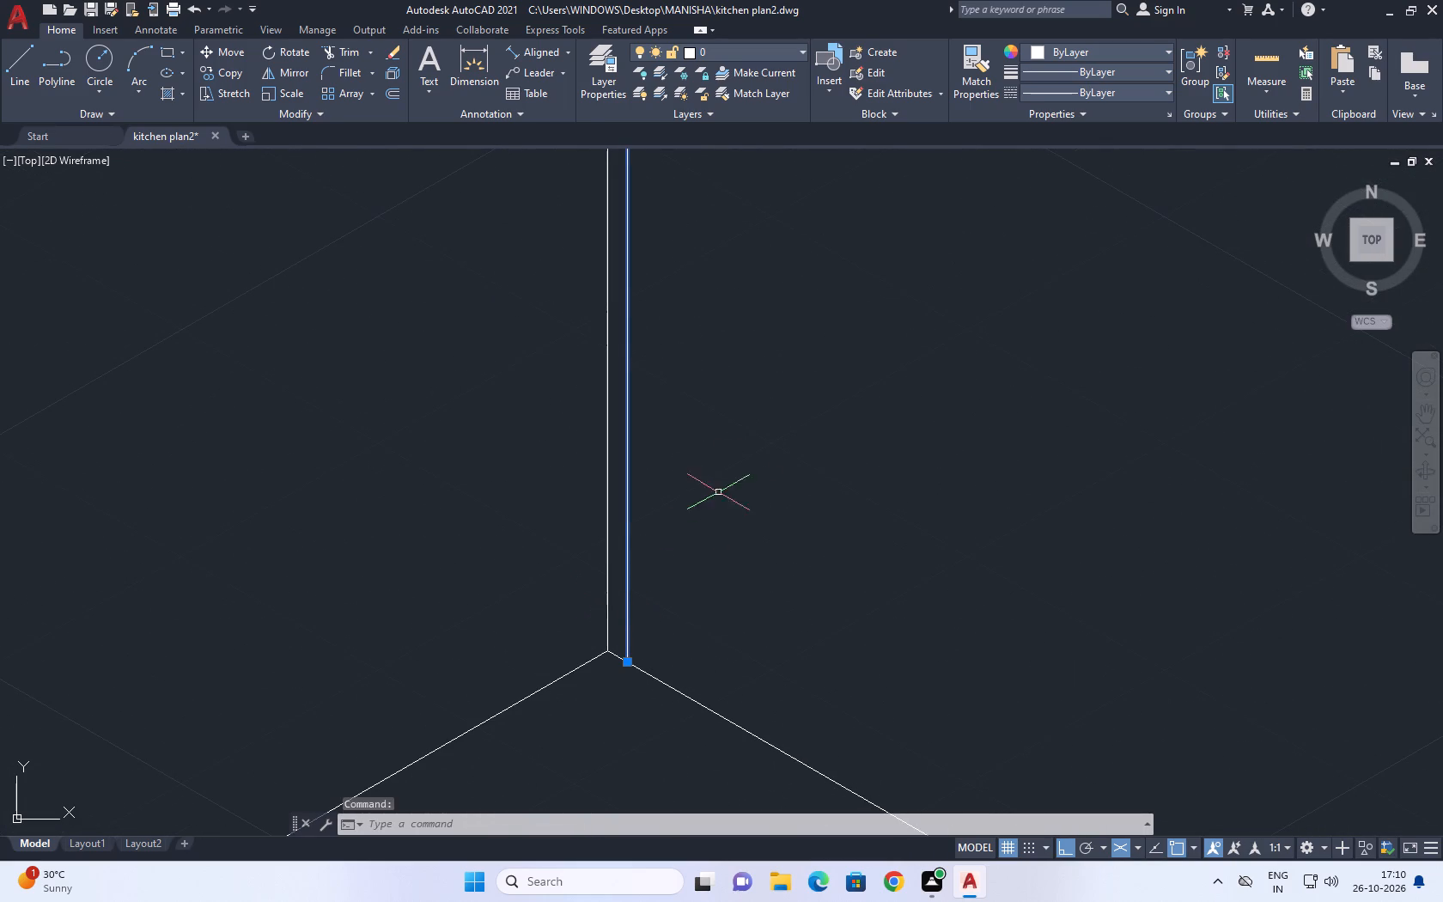
middle_click_drag(815, 409, 788, 479)
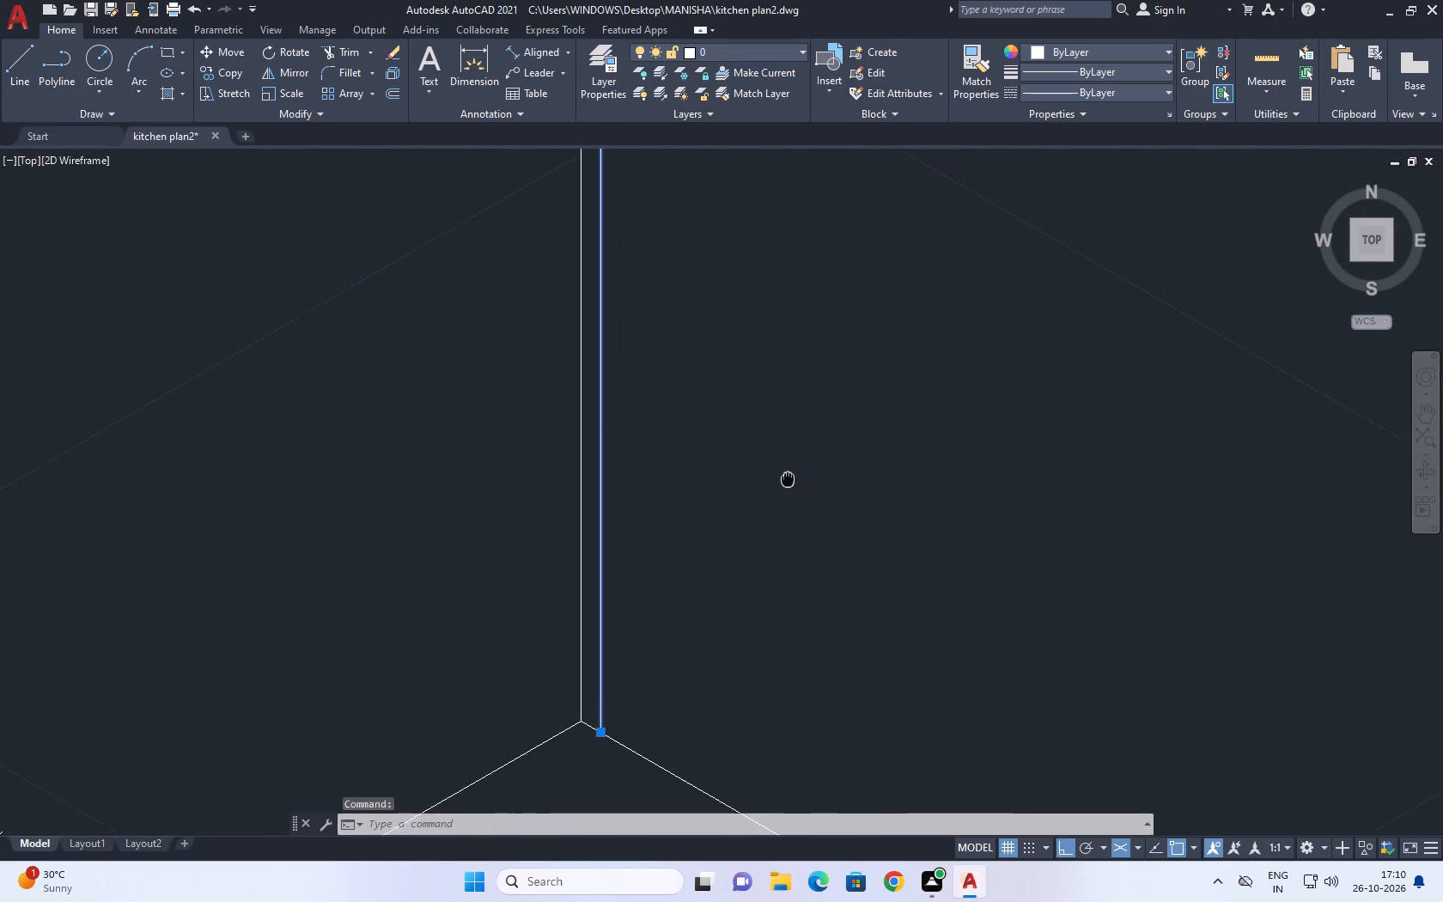
middle_click_drag(788, 479, 789, 485)
scroll(827, 448, "down", 3)
middle_click_drag(816, 433, 655, 539)
middle_click_drag(689, 490, 576, 527)
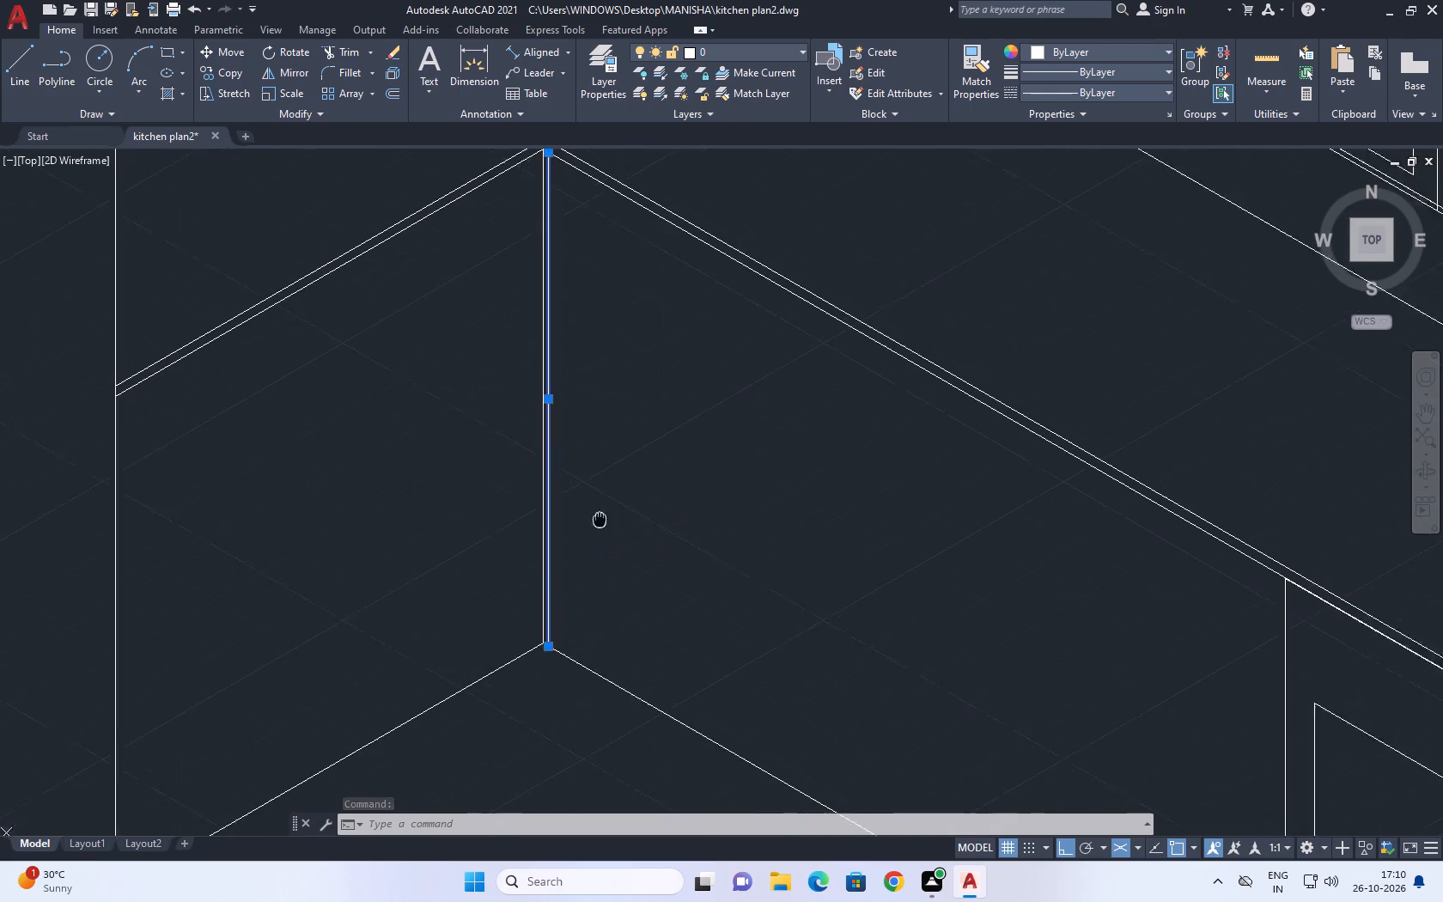
middle_click_drag(576, 527, 565, 527)
scroll(564, 530, "down", 1)
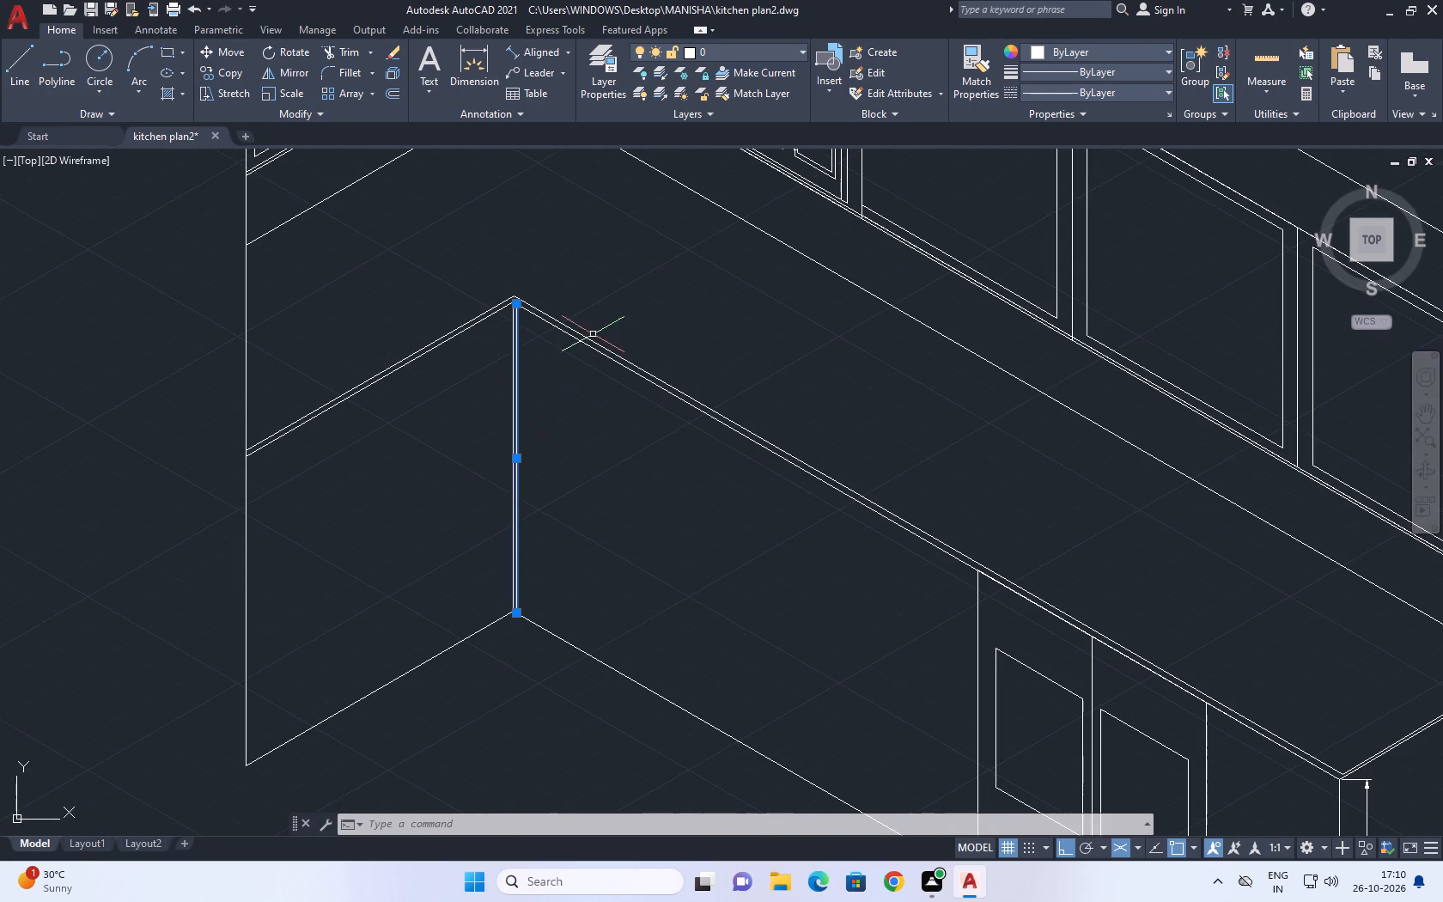
right_click(605, 324)
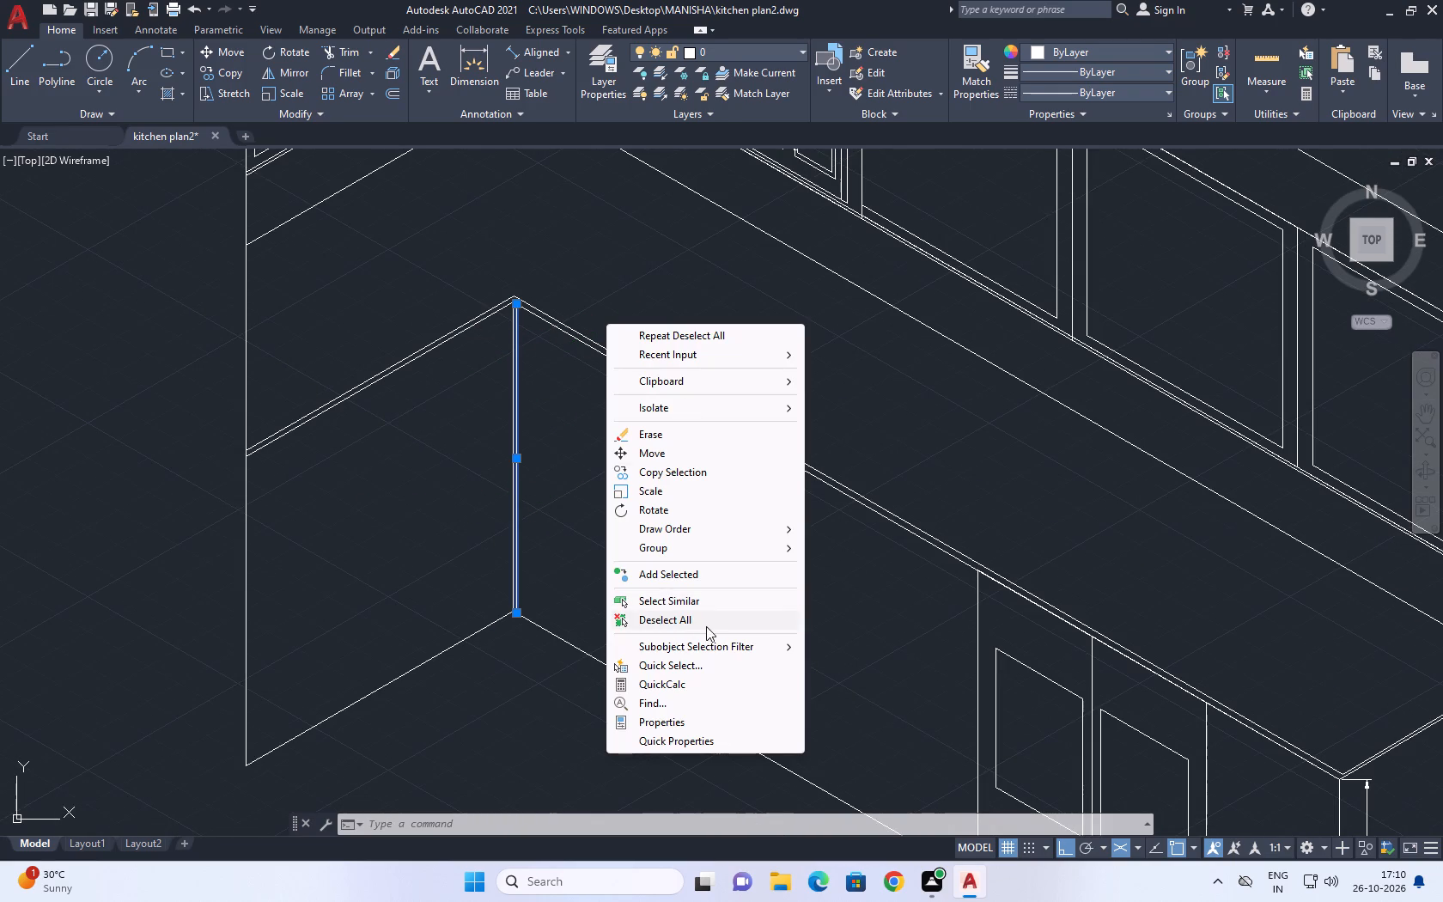
left_click(707, 626)
Add an aligned height dimension from the end wall cabinet's top corner to the counter side panel's back bottom corner, with Ortho off.
scroll(747, 552, "down", 1)
middle_click_drag(743, 531, 737, 569)
middle_click_drag(825, 418, 816, 442)
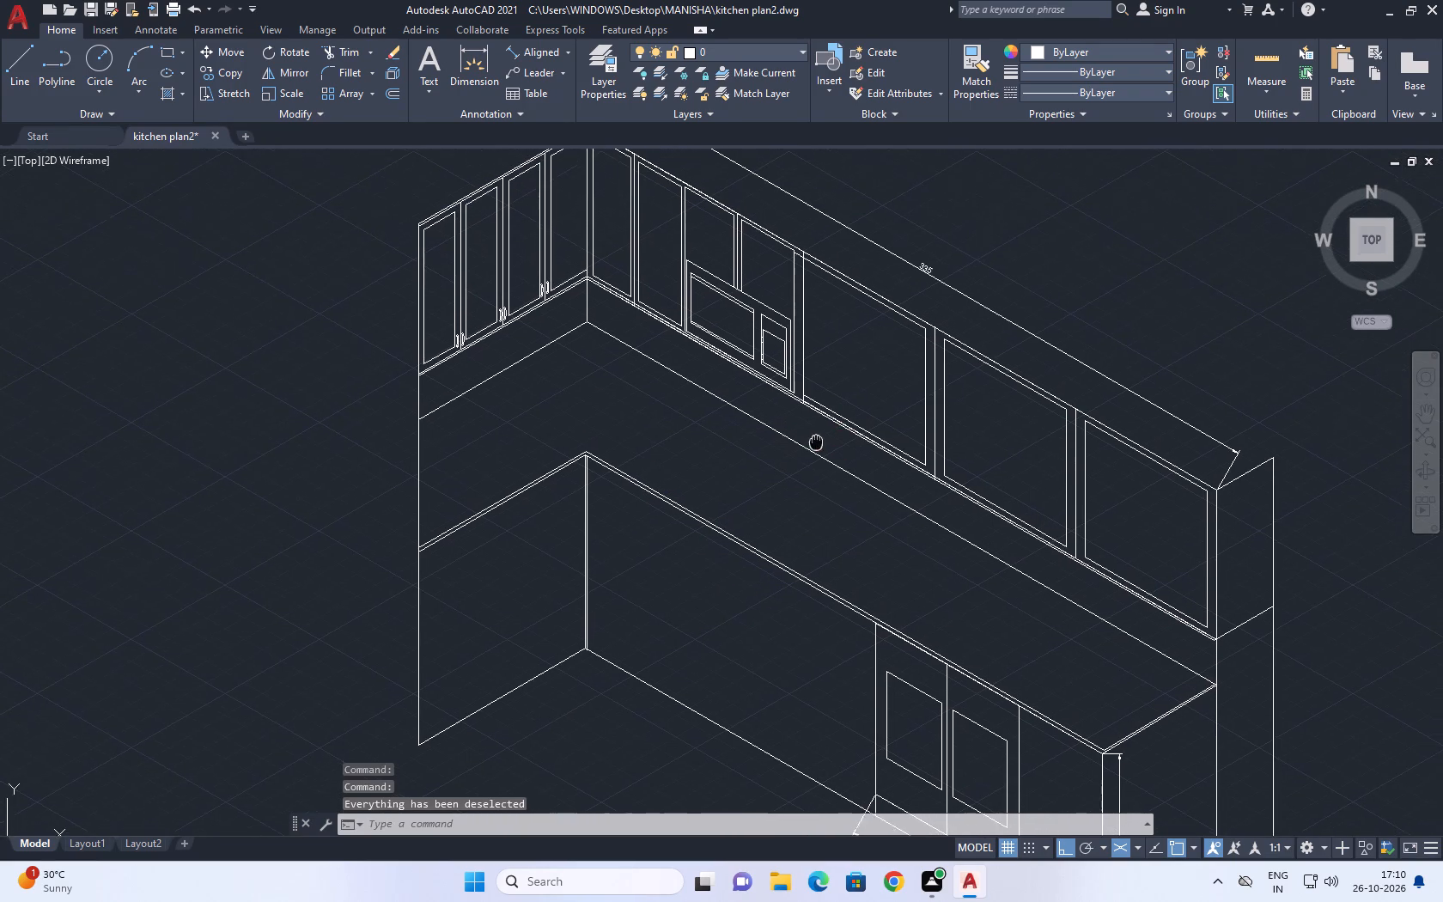
middle_click_drag(816, 442, 816, 445)
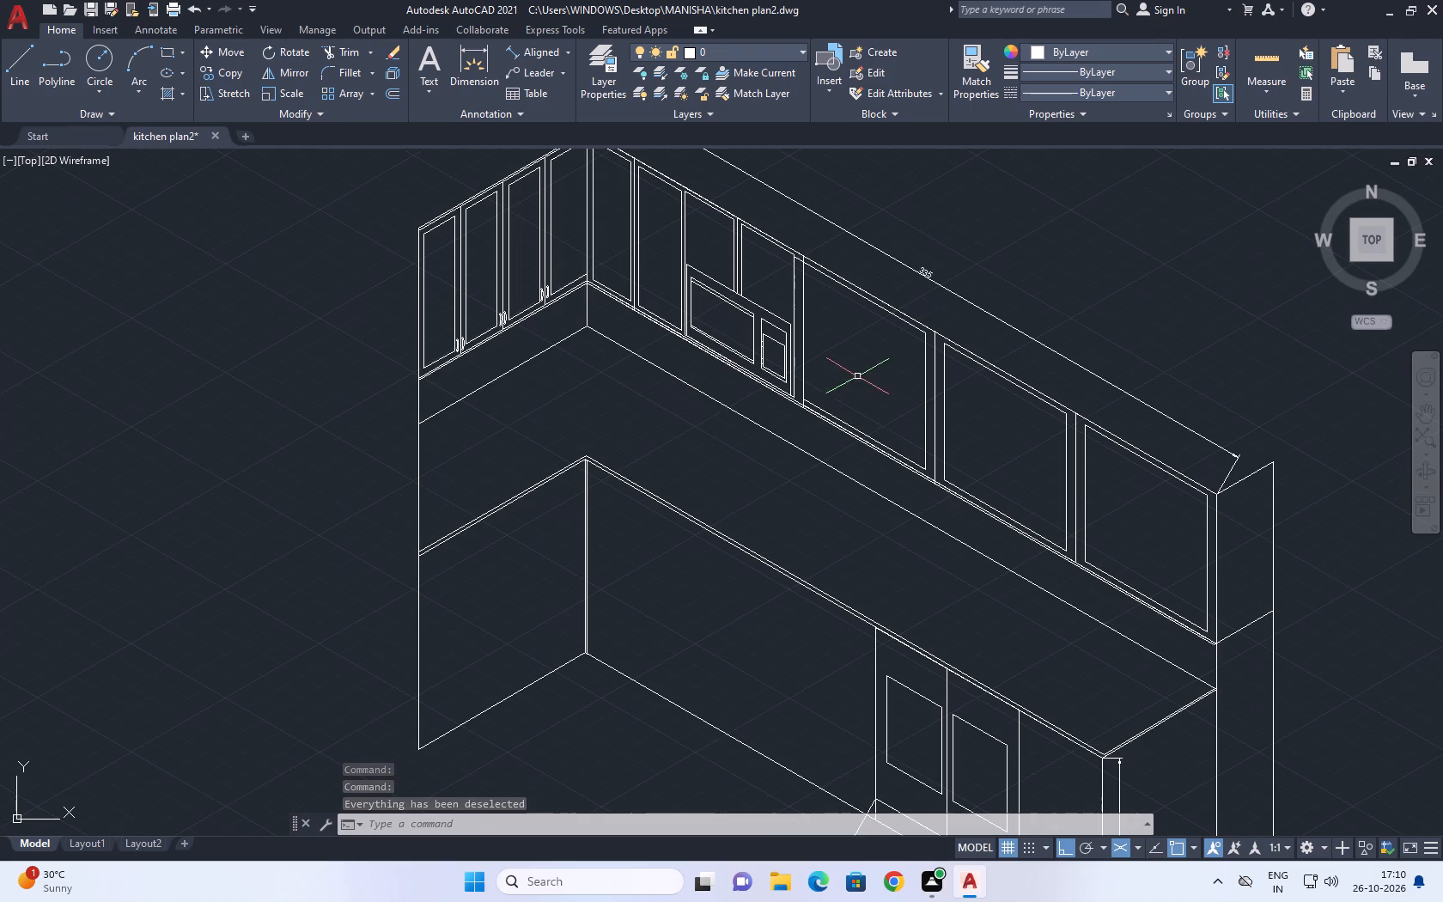
middle_click_drag(857, 375, 736, 565)
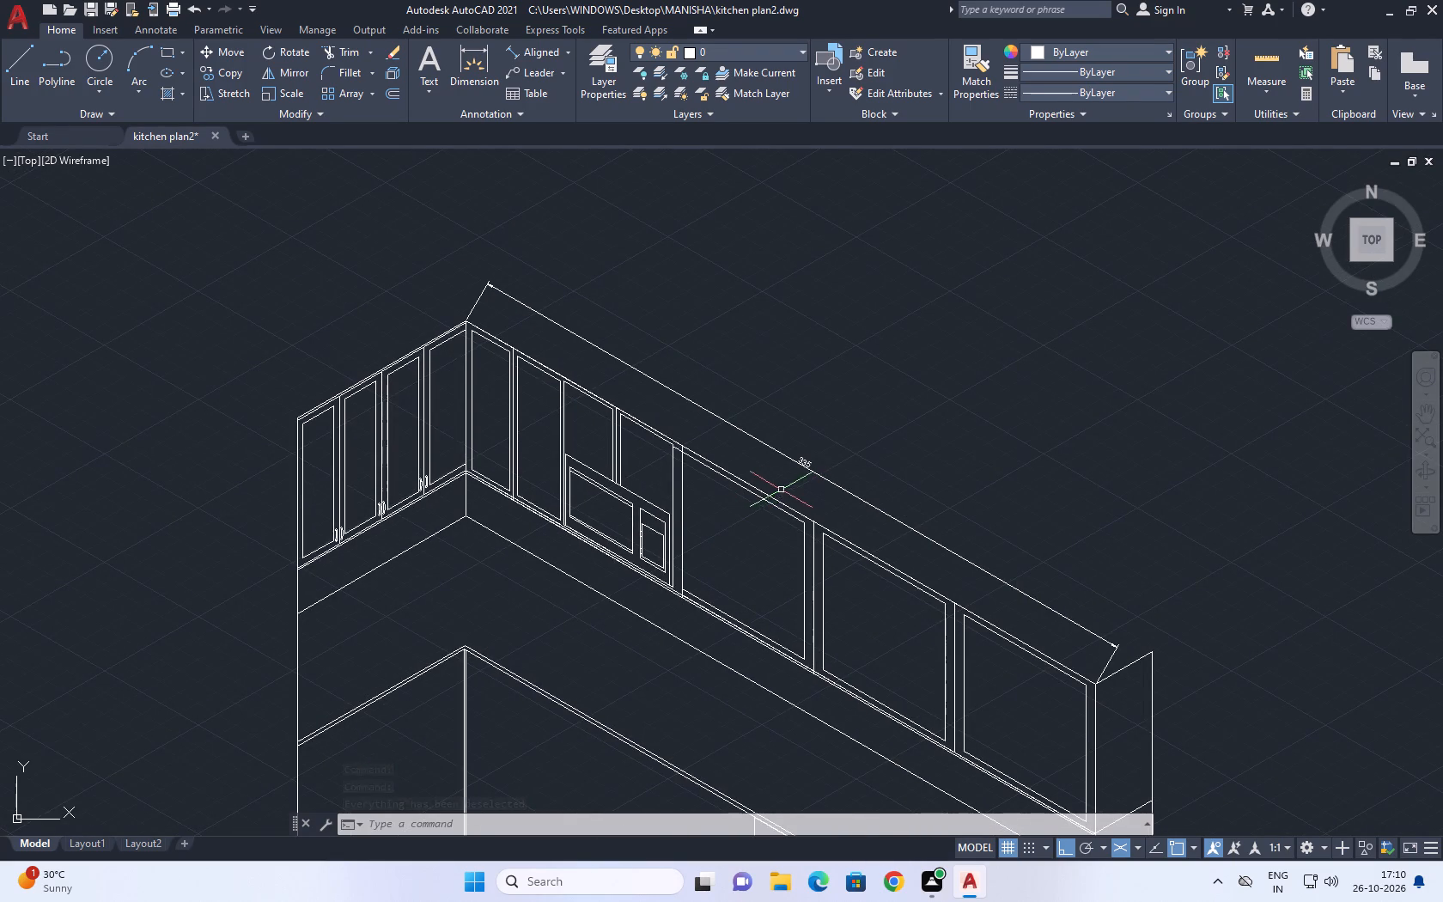
middle_click_drag(902, 524, 864, 509)
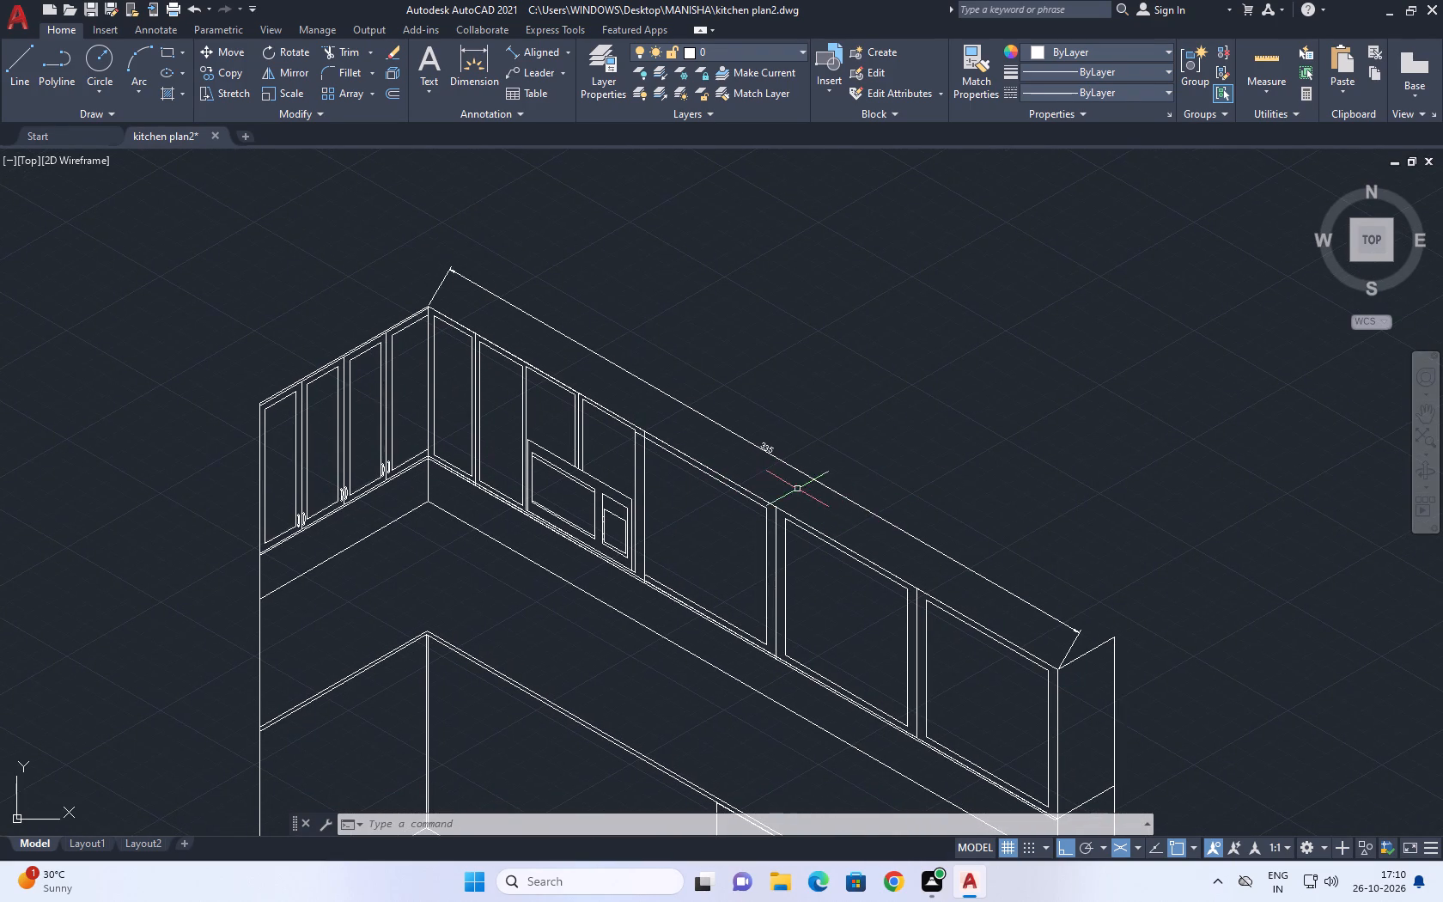
middle_click_drag(778, 441, 733, 237)
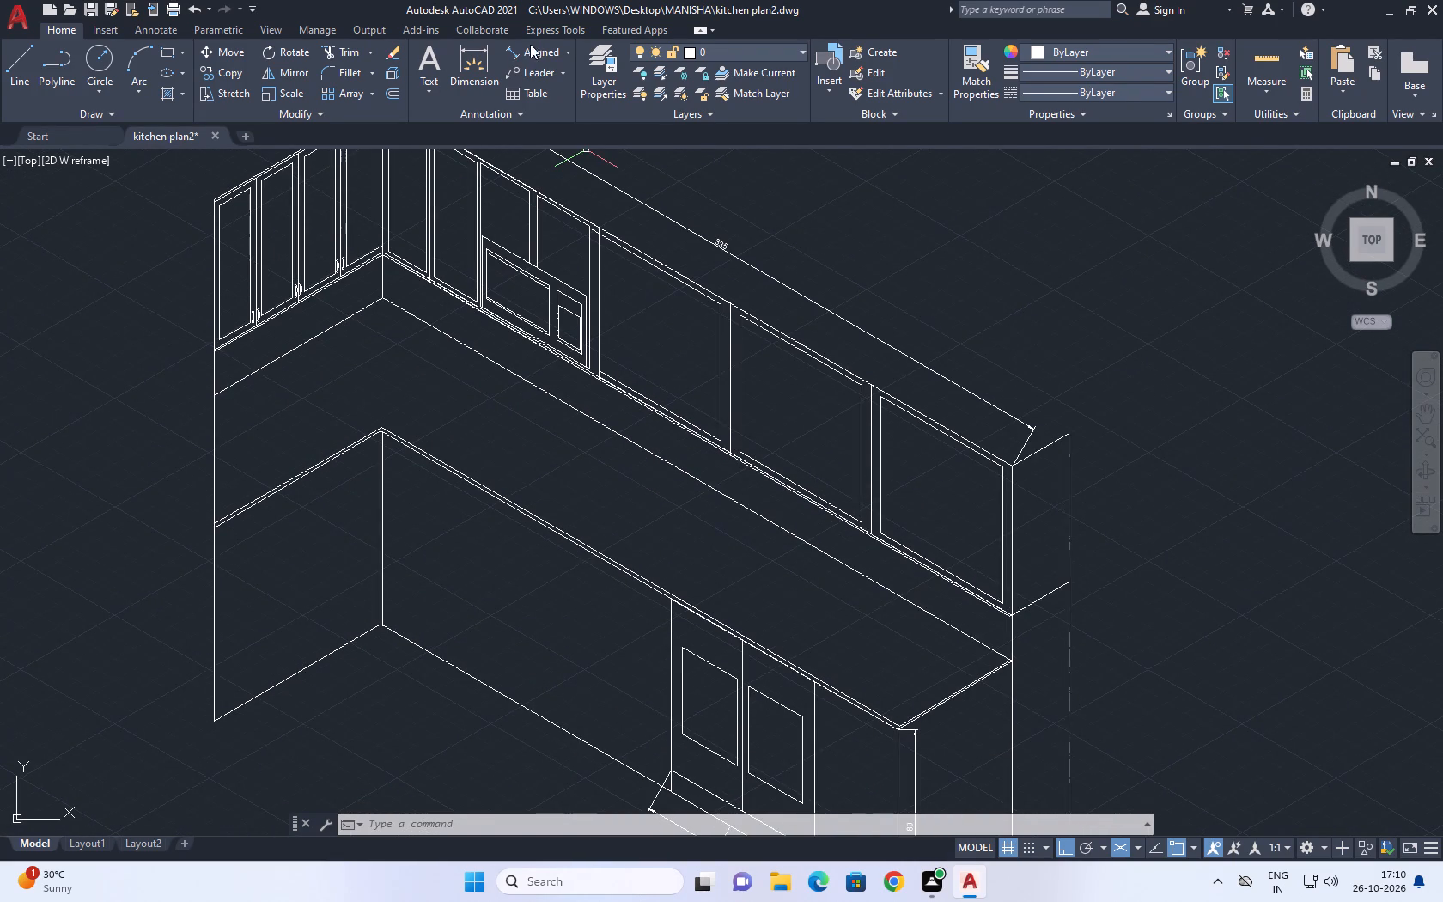
left_click(533, 46)
left_click(1012, 467)
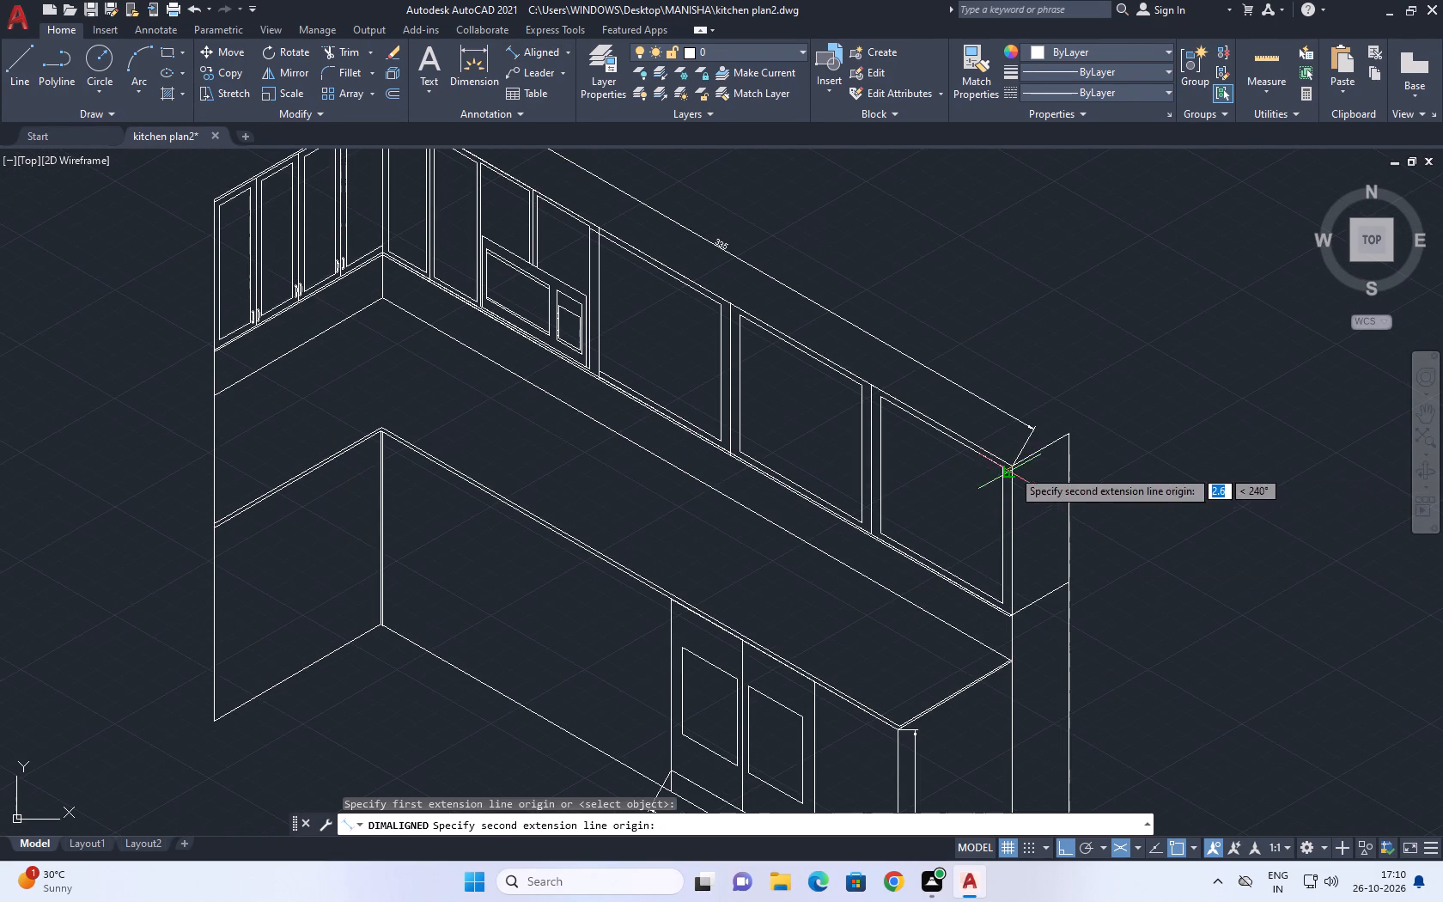
scroll(1008, 400, "down", 1)
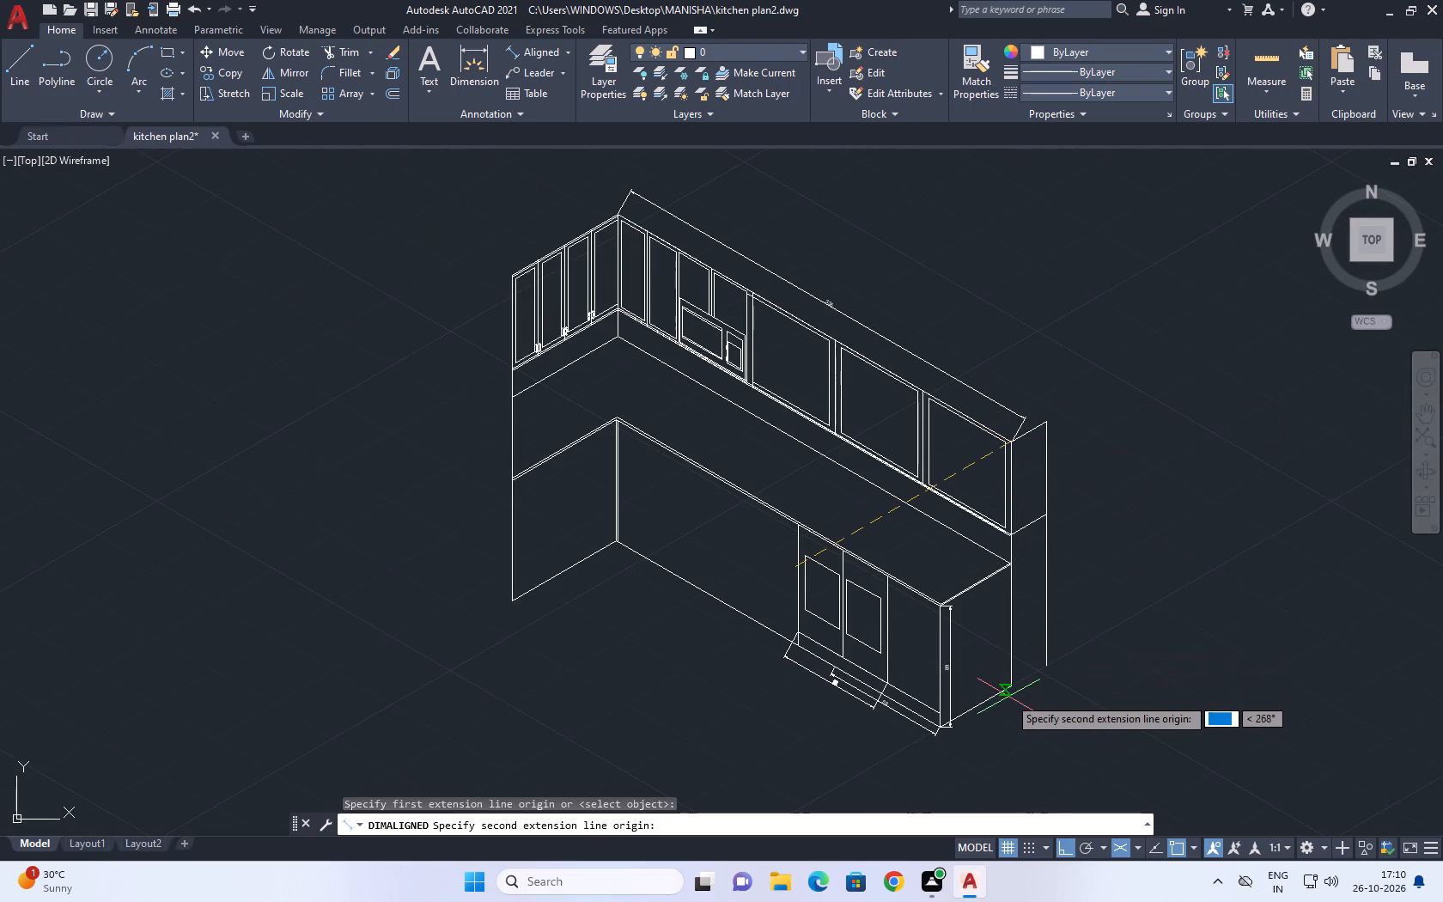
key("F8")
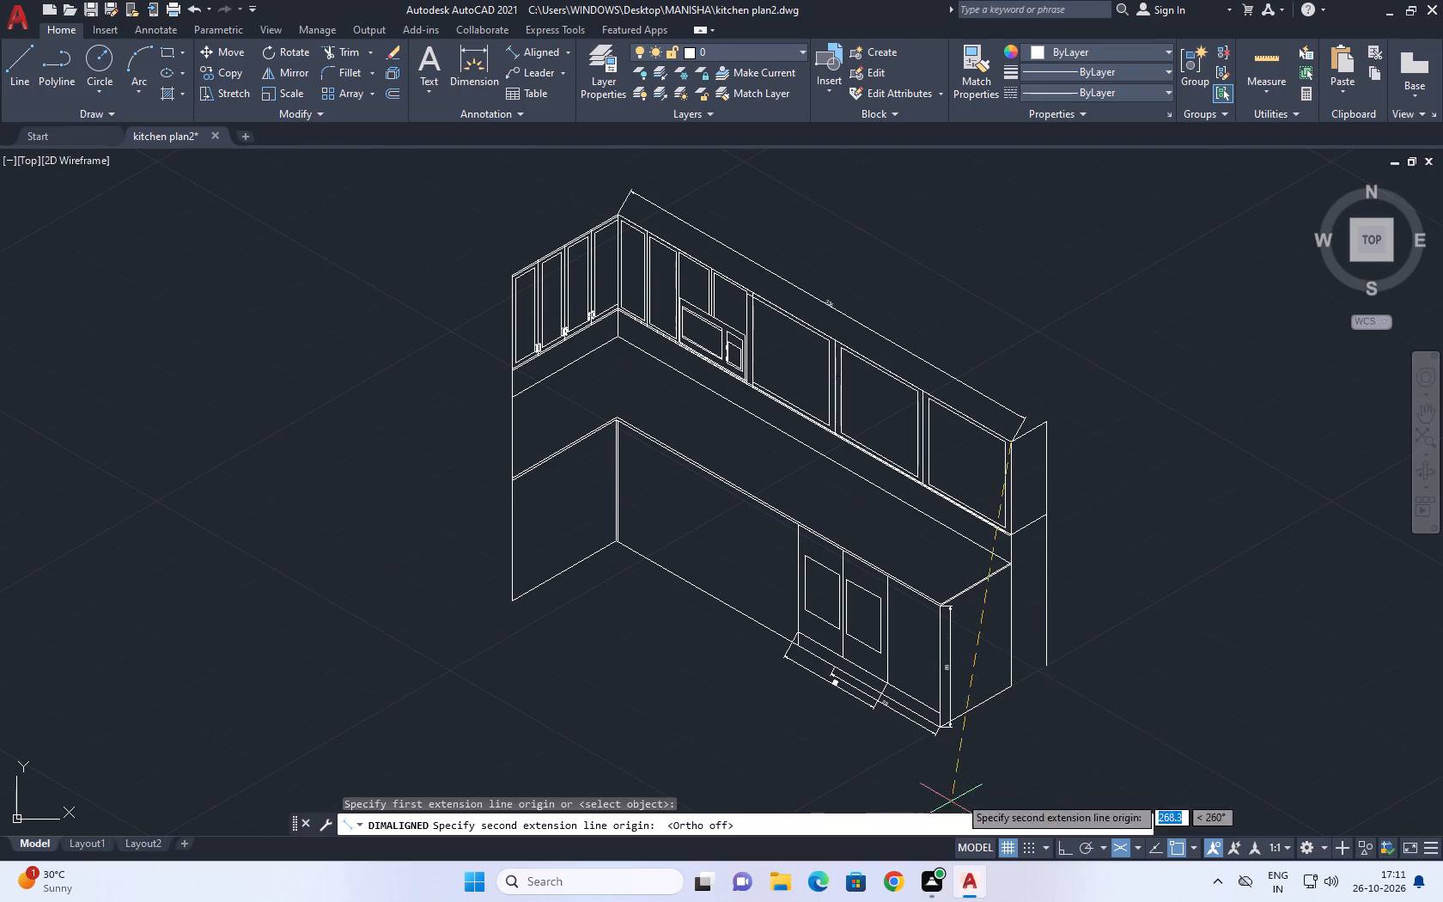
scroll(1109, 654, "up", 1)
left_click(953, 704)
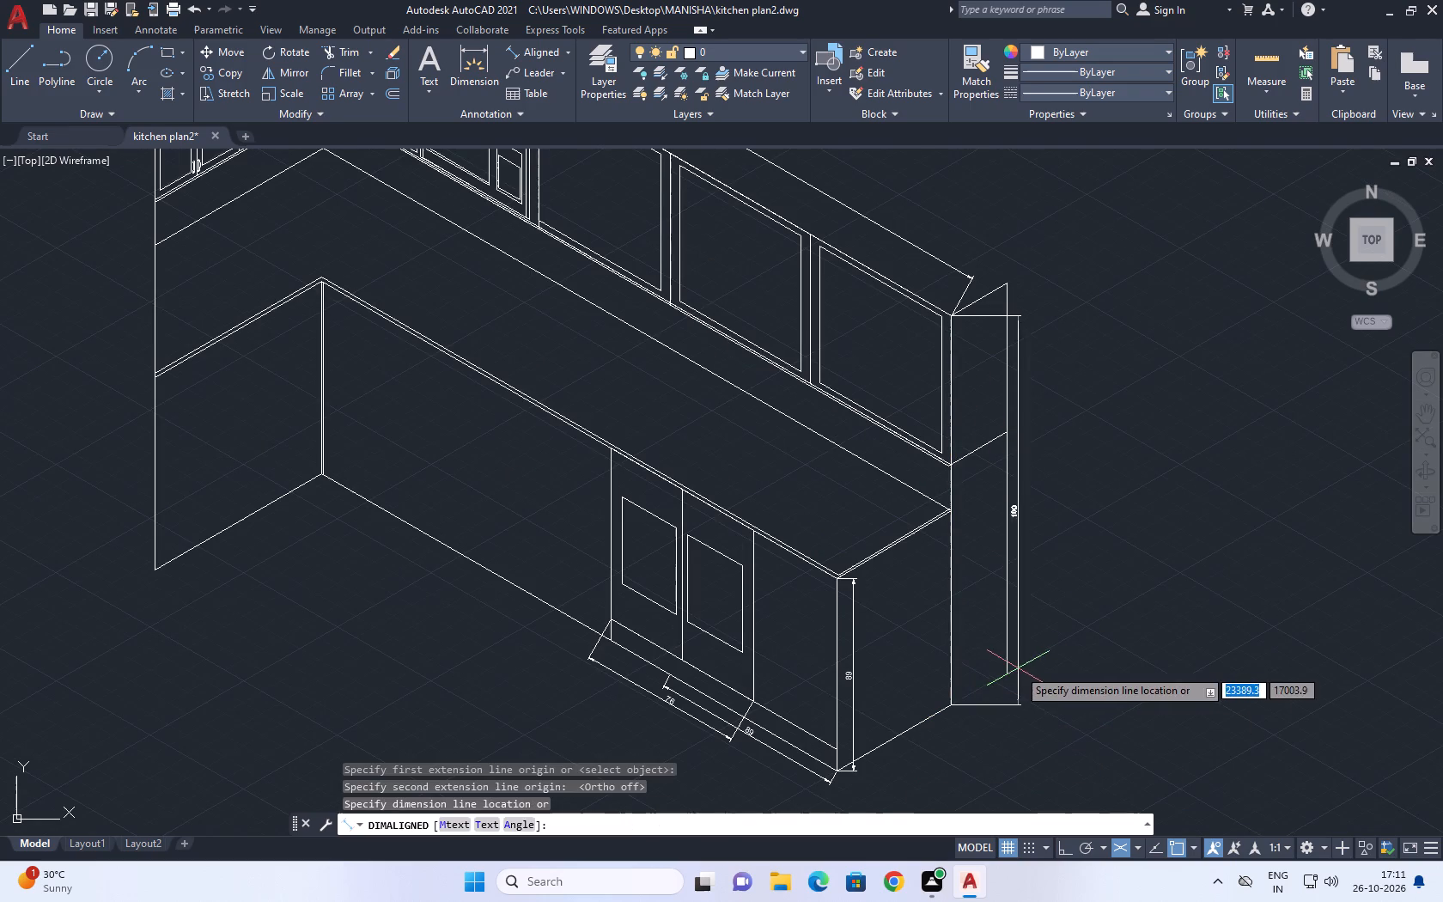
left_click(1026, 669)
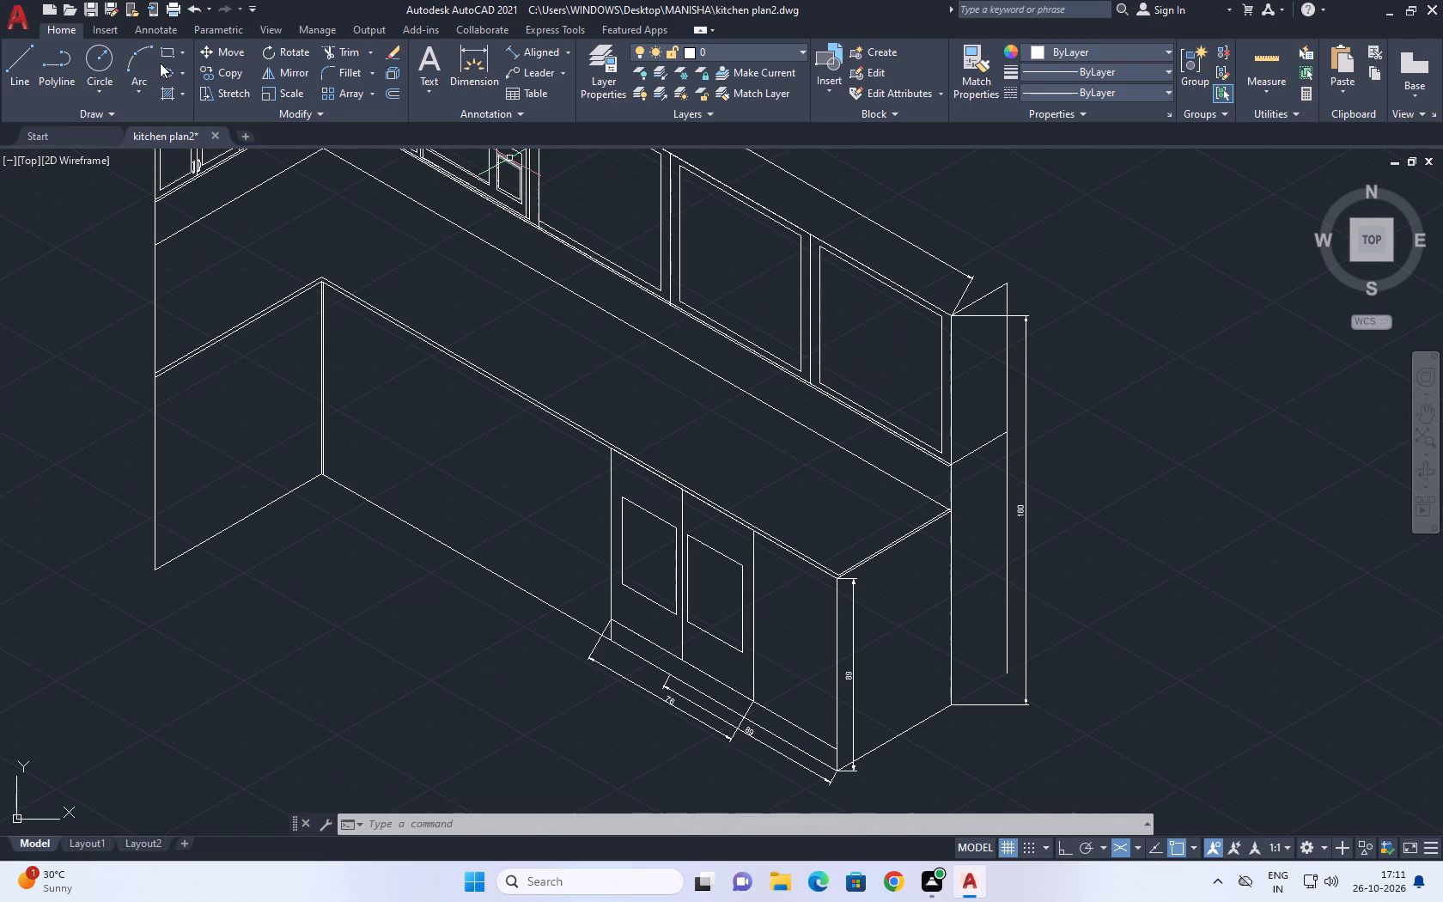
Start another aligned dimension from the same top corner of the end wall cabinet.
key("space")
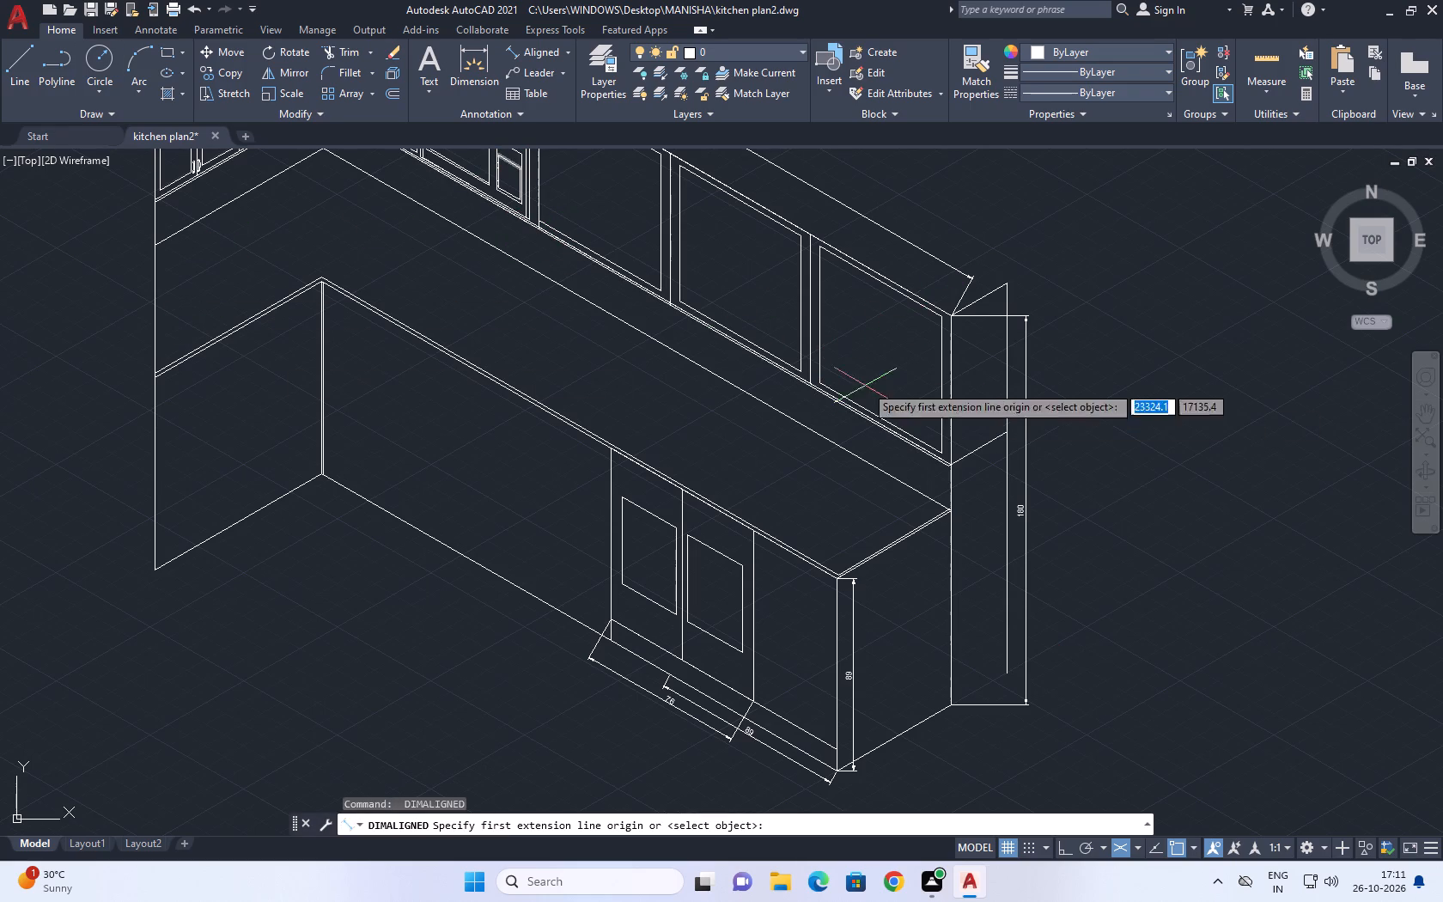
left_click(953, 315)
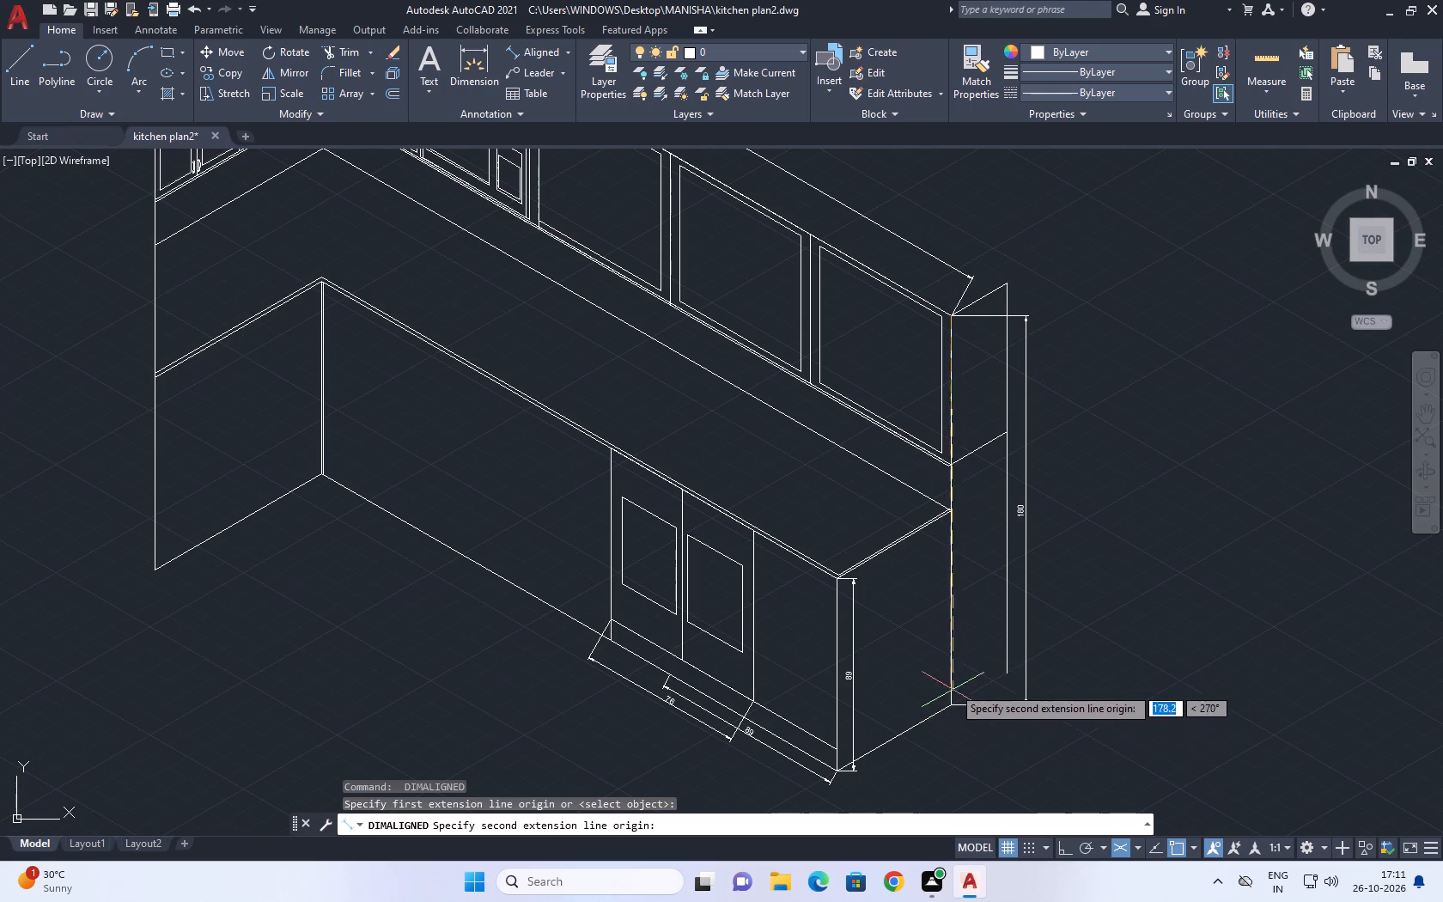
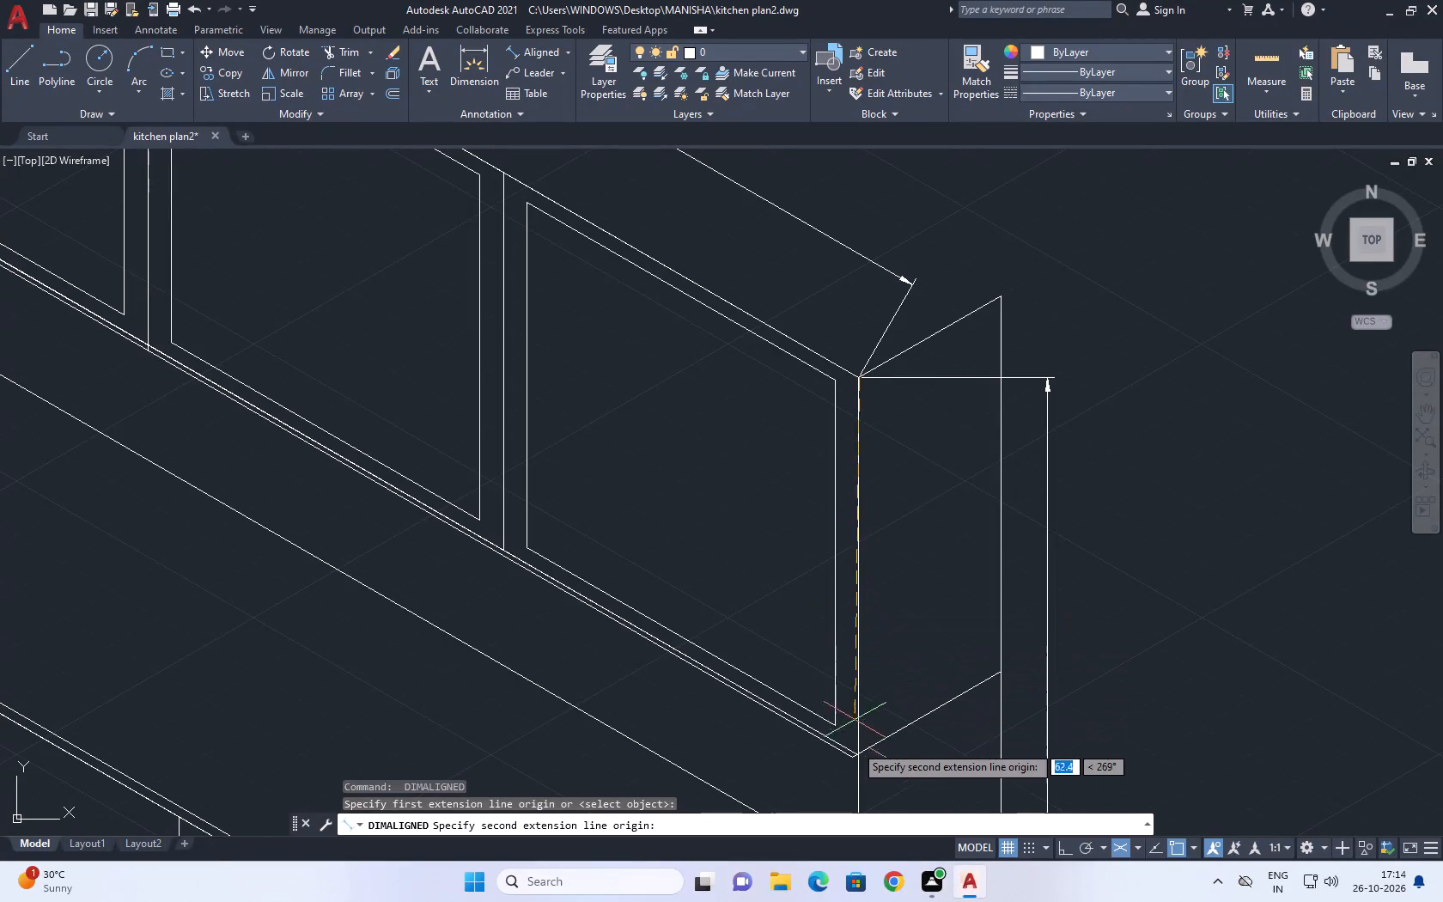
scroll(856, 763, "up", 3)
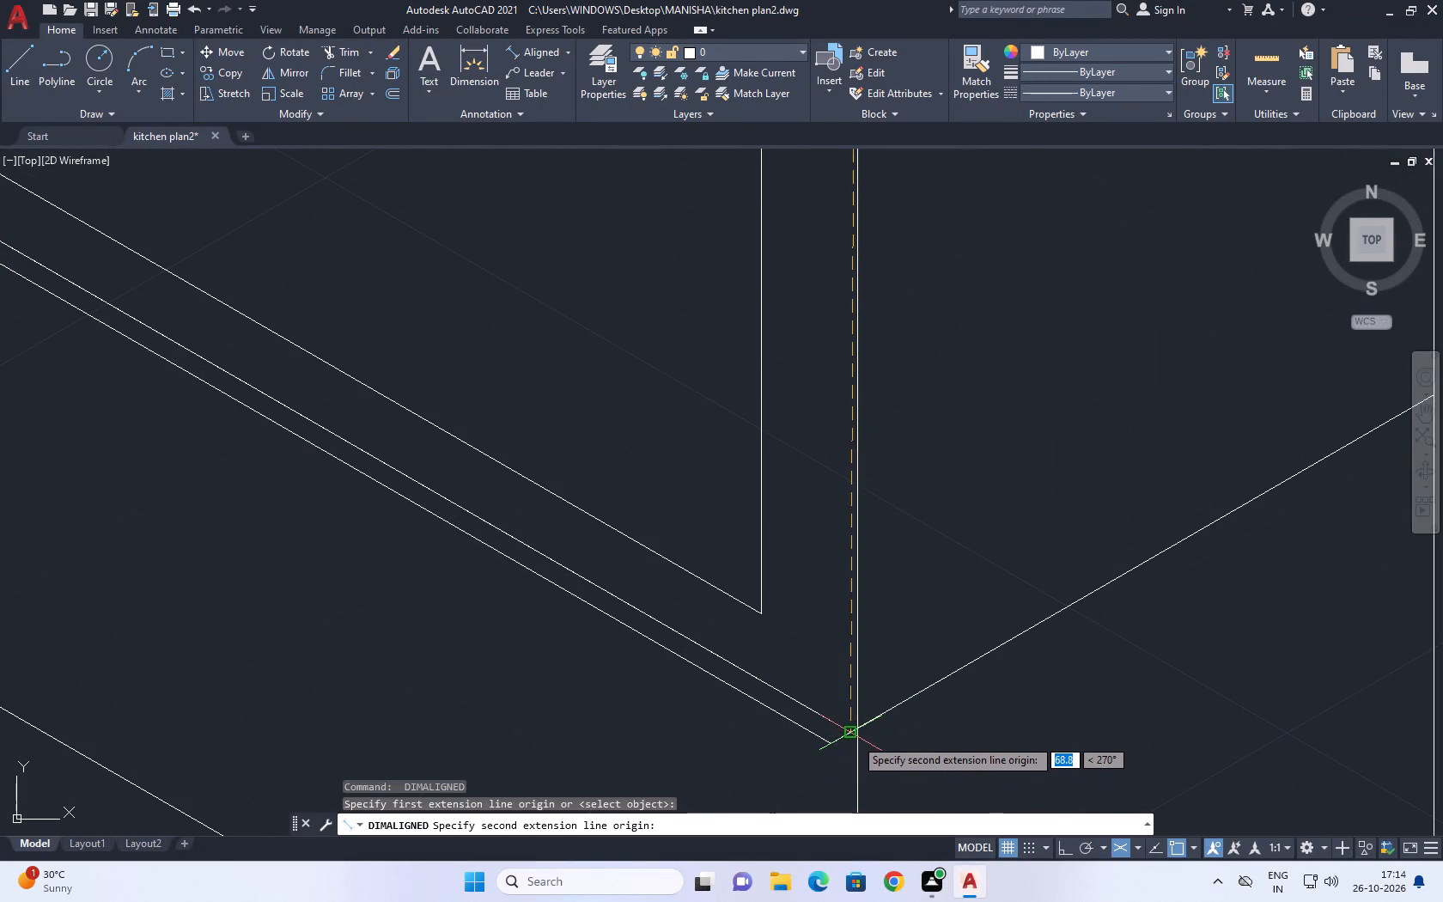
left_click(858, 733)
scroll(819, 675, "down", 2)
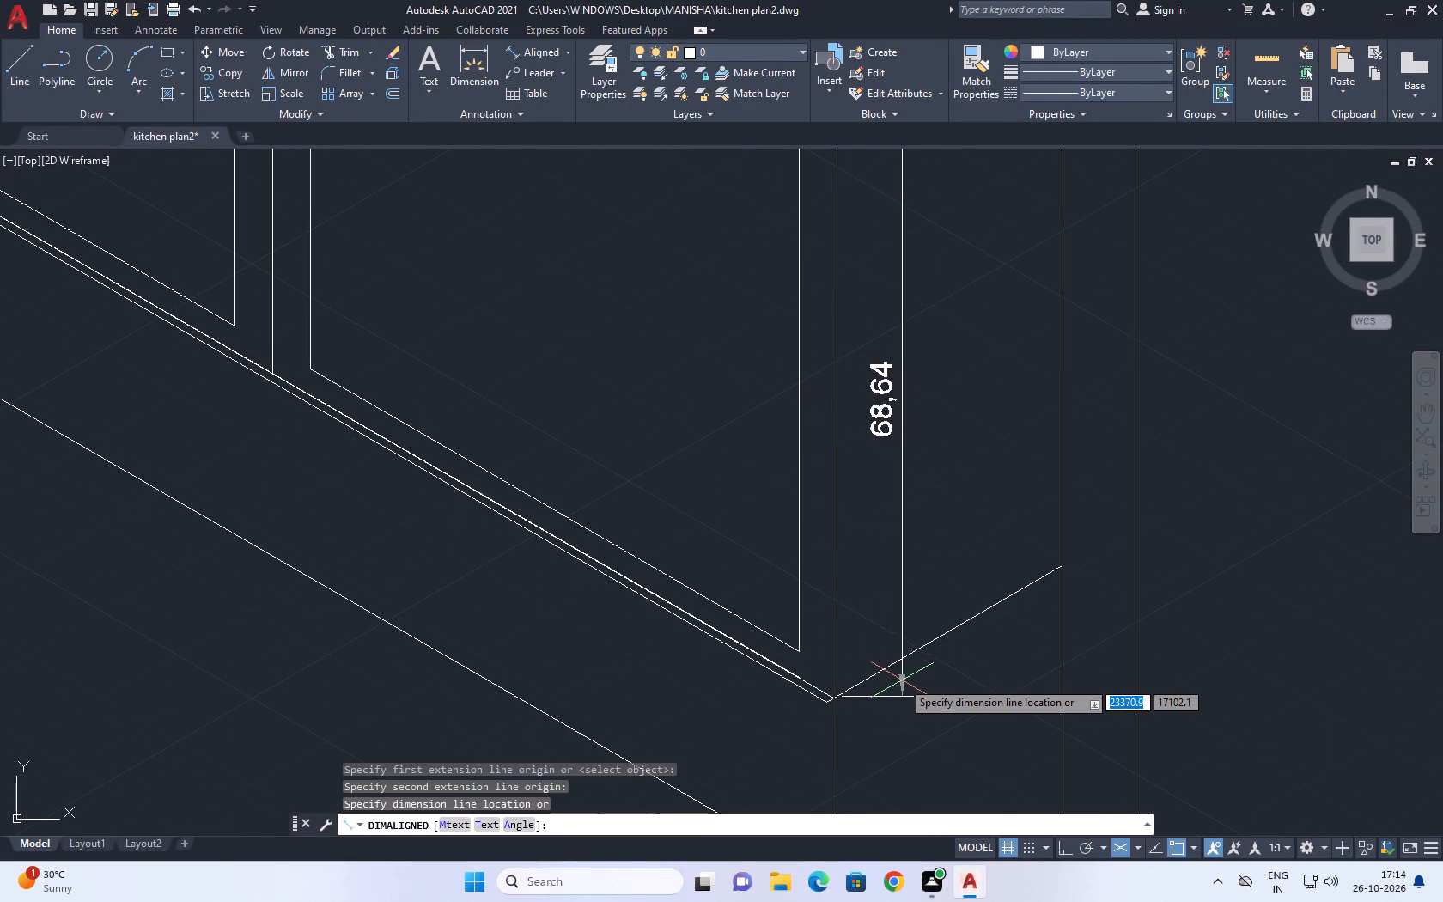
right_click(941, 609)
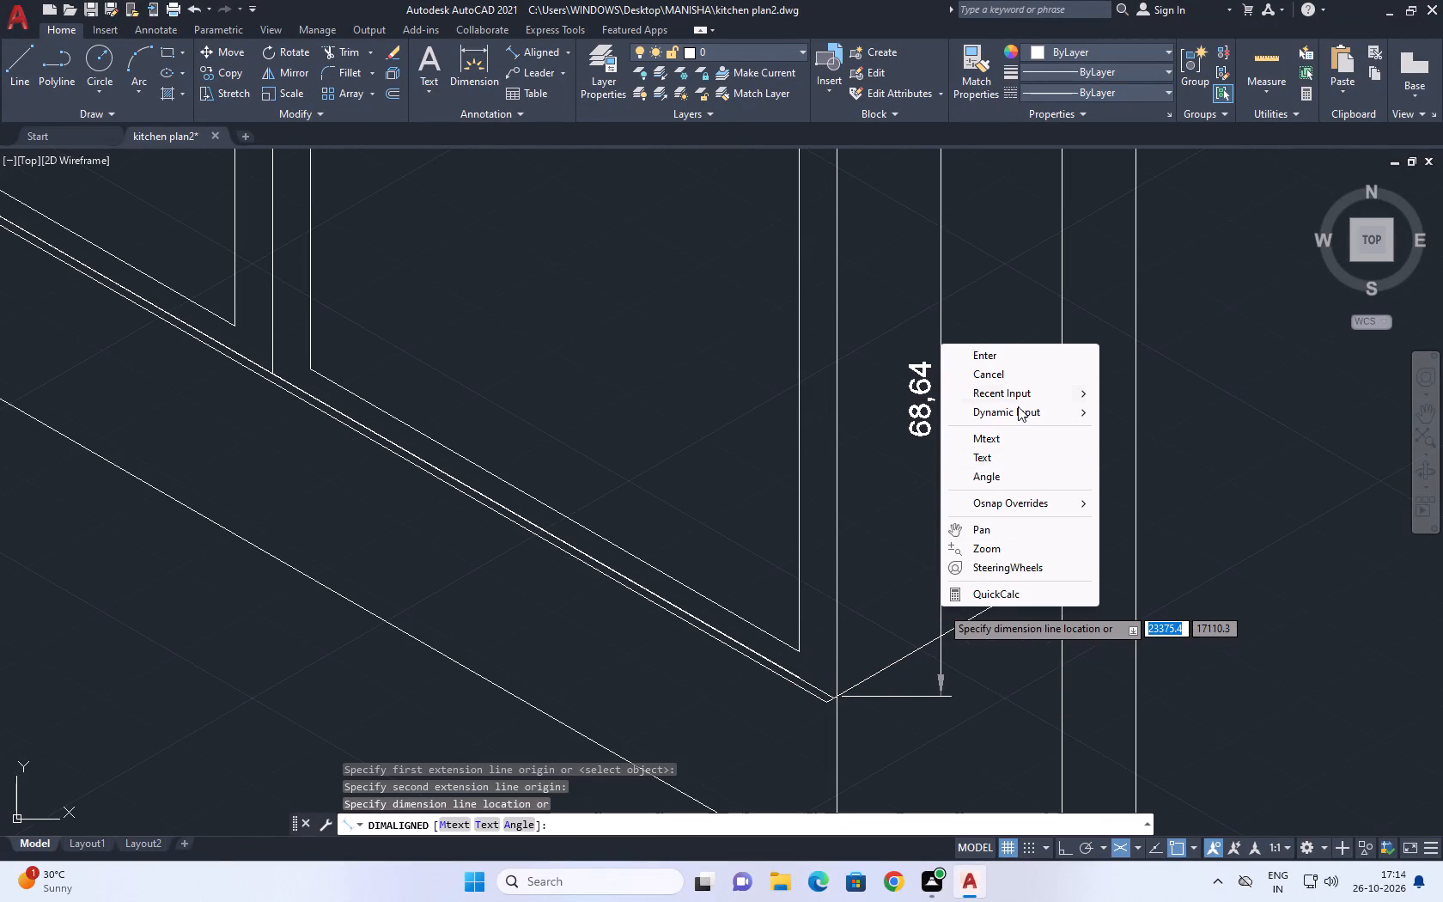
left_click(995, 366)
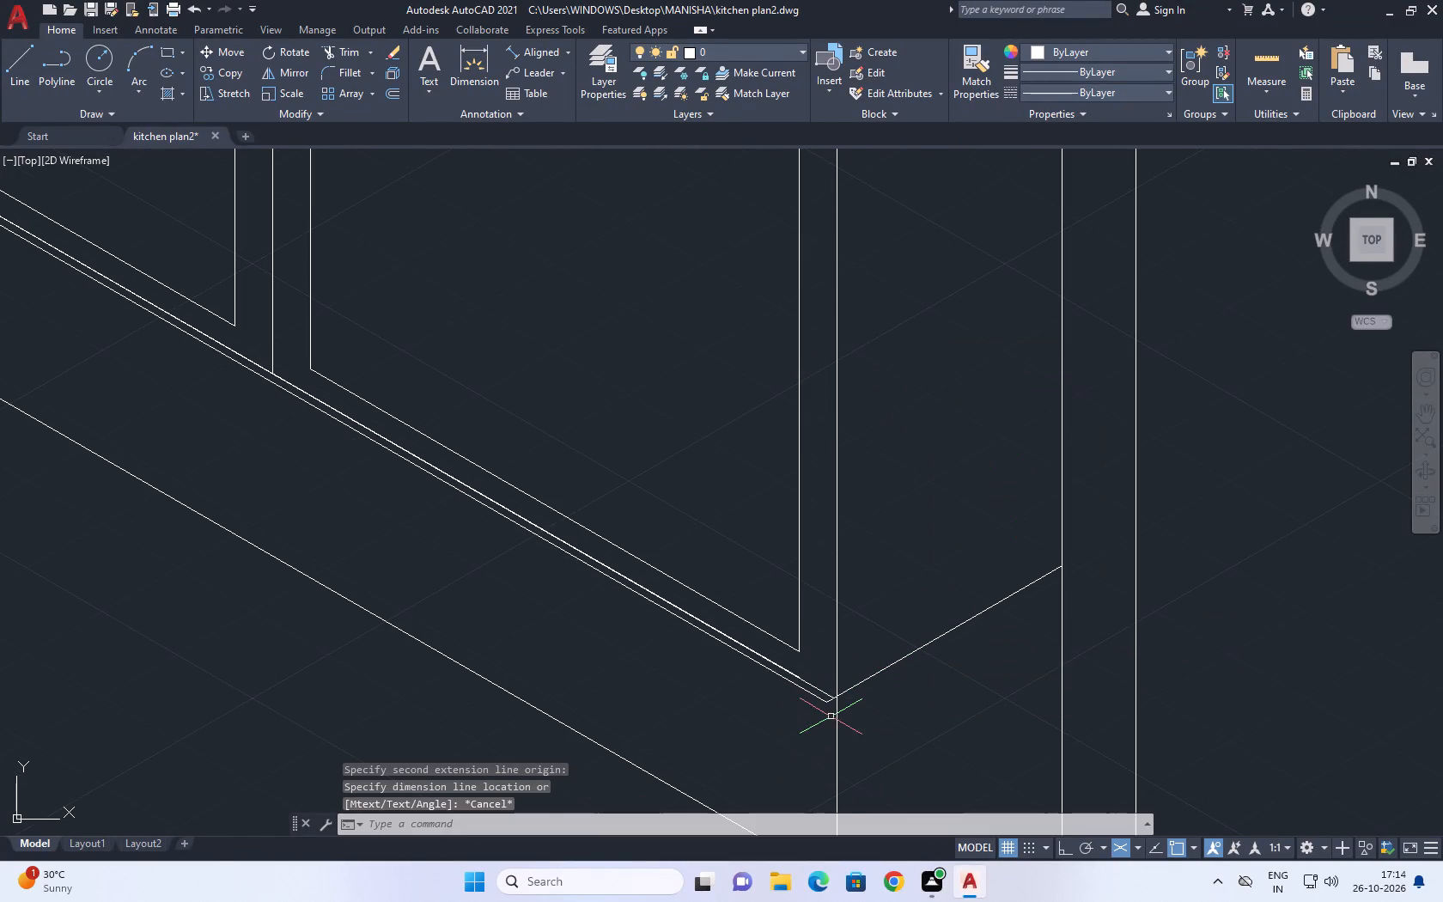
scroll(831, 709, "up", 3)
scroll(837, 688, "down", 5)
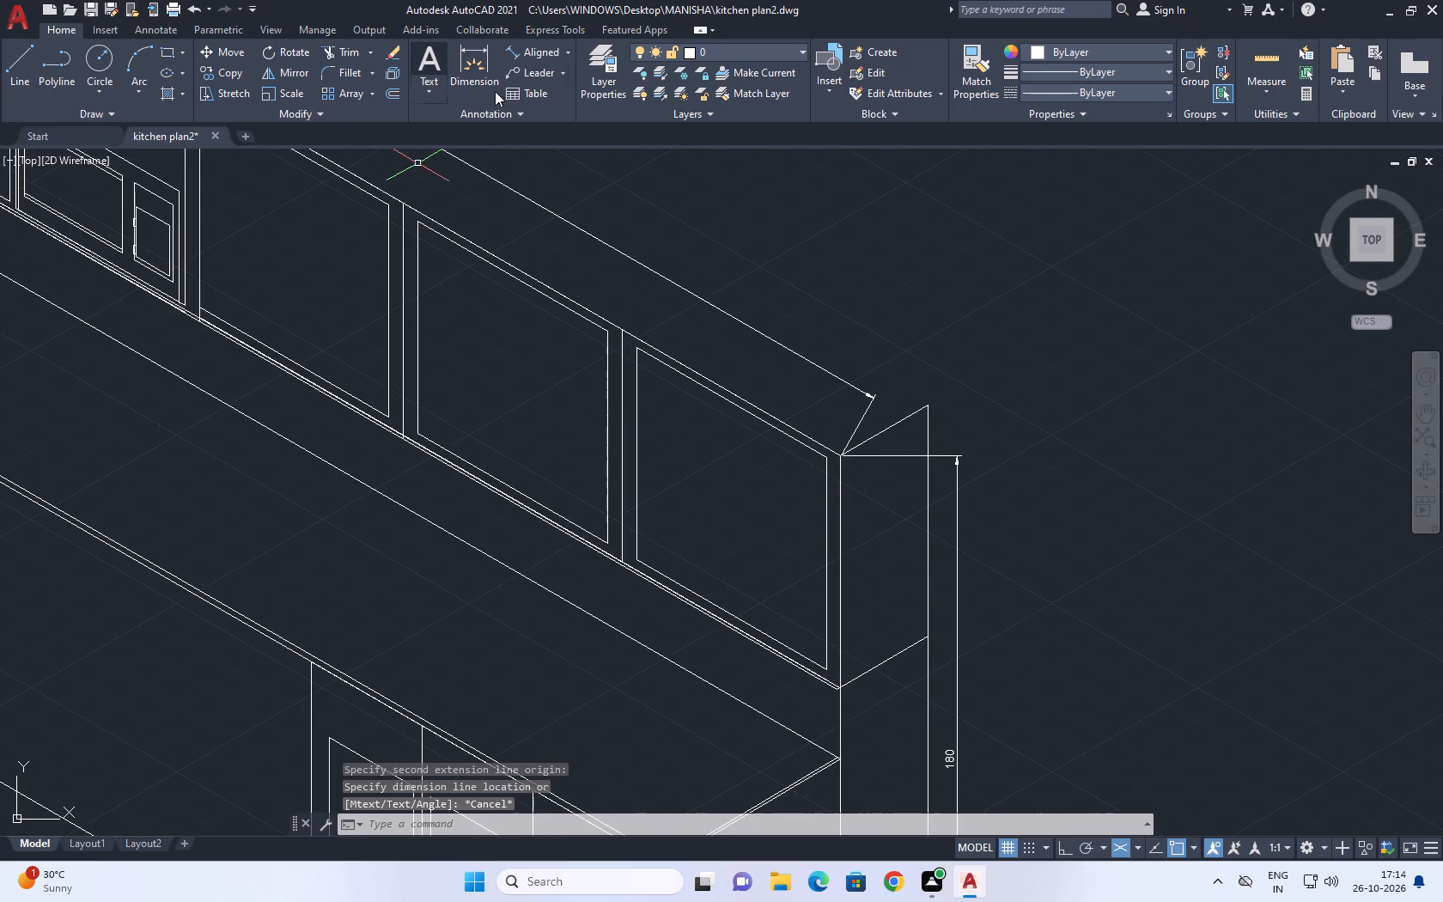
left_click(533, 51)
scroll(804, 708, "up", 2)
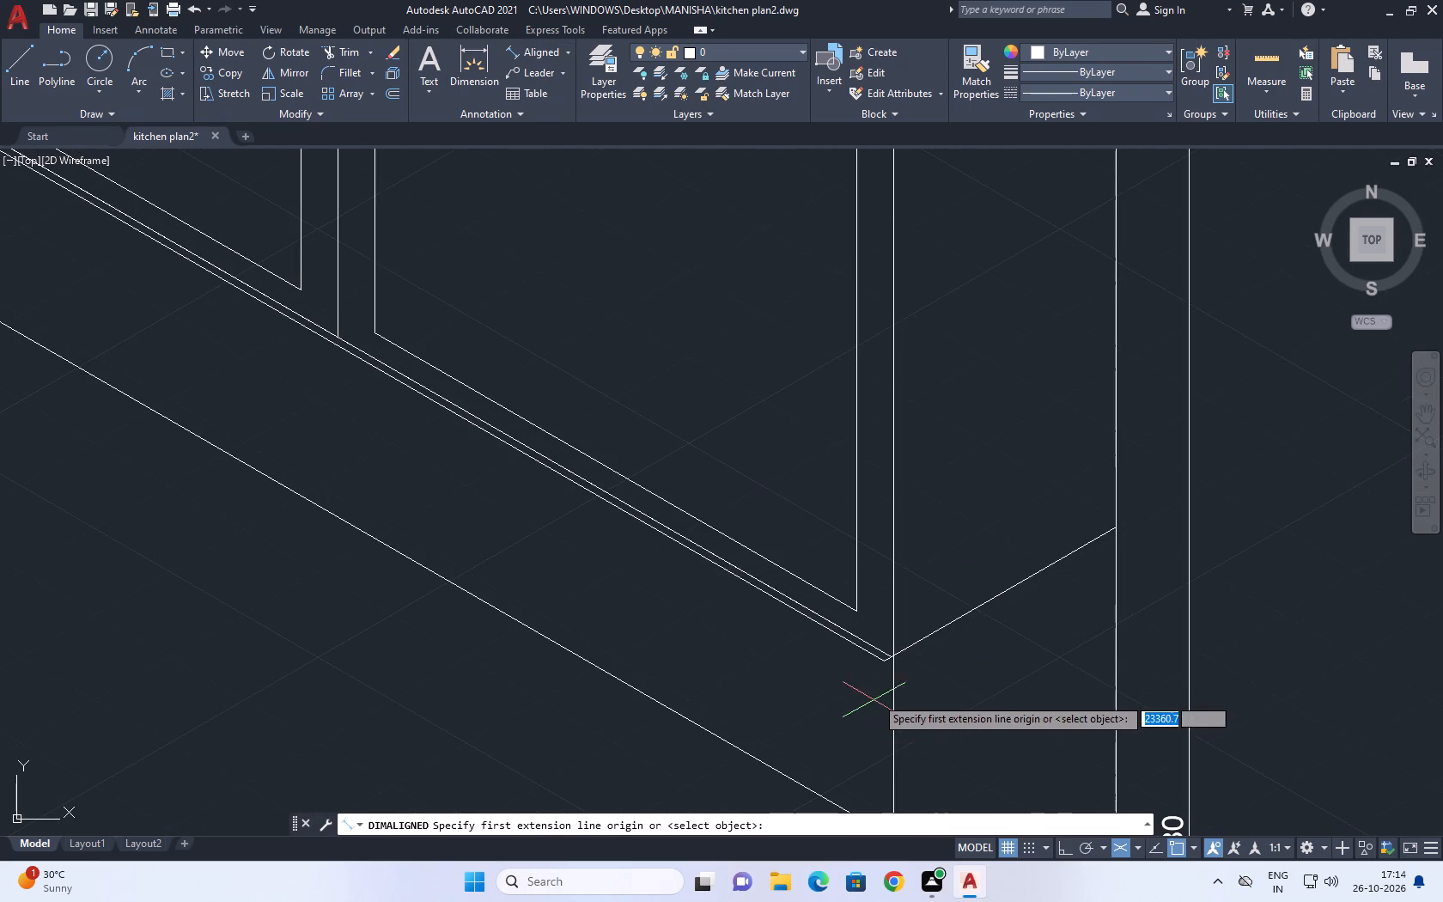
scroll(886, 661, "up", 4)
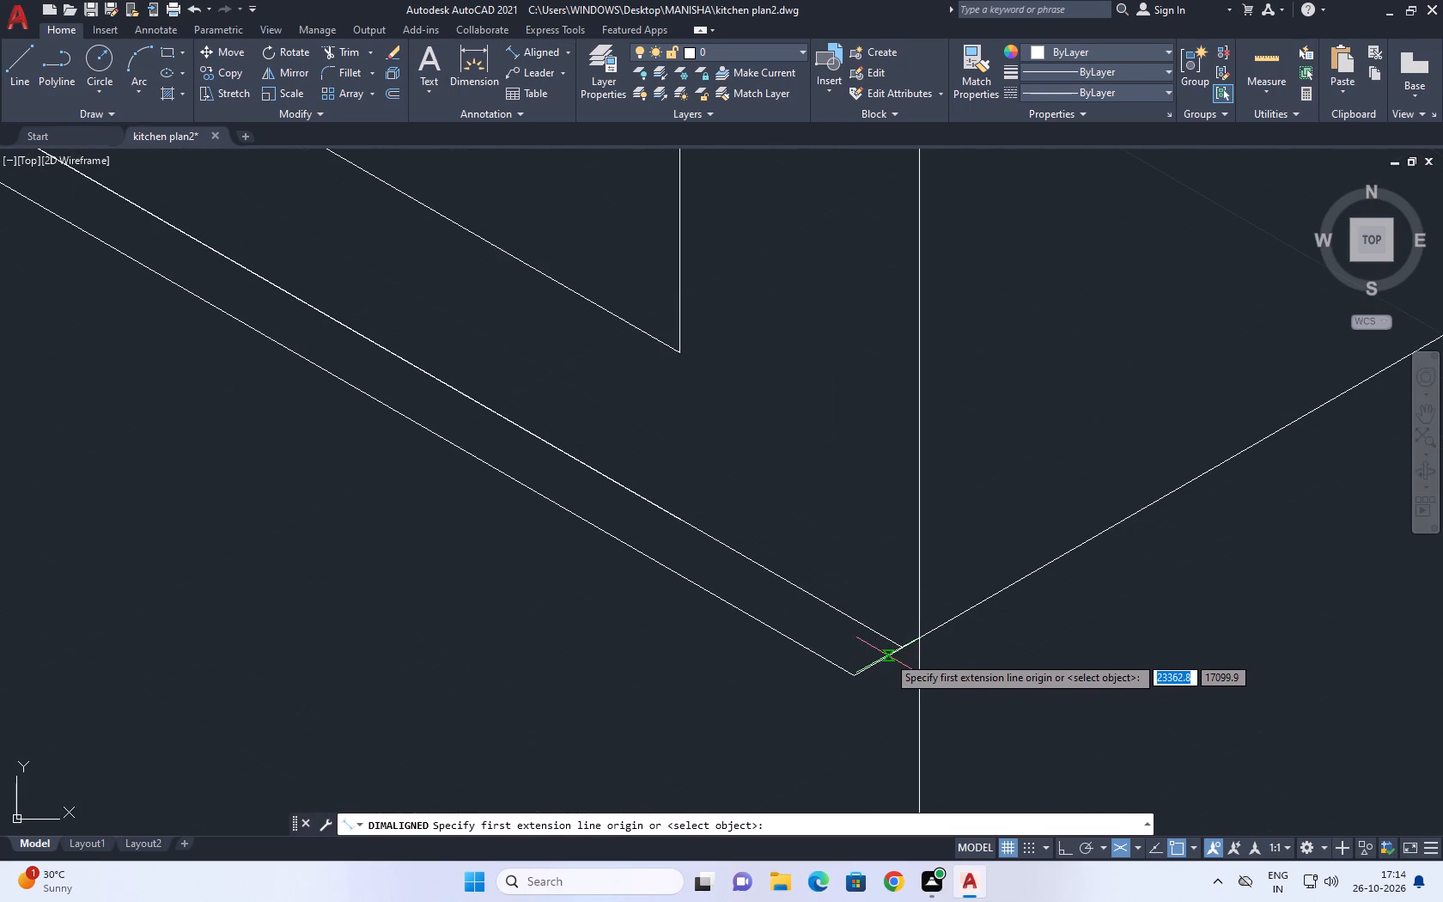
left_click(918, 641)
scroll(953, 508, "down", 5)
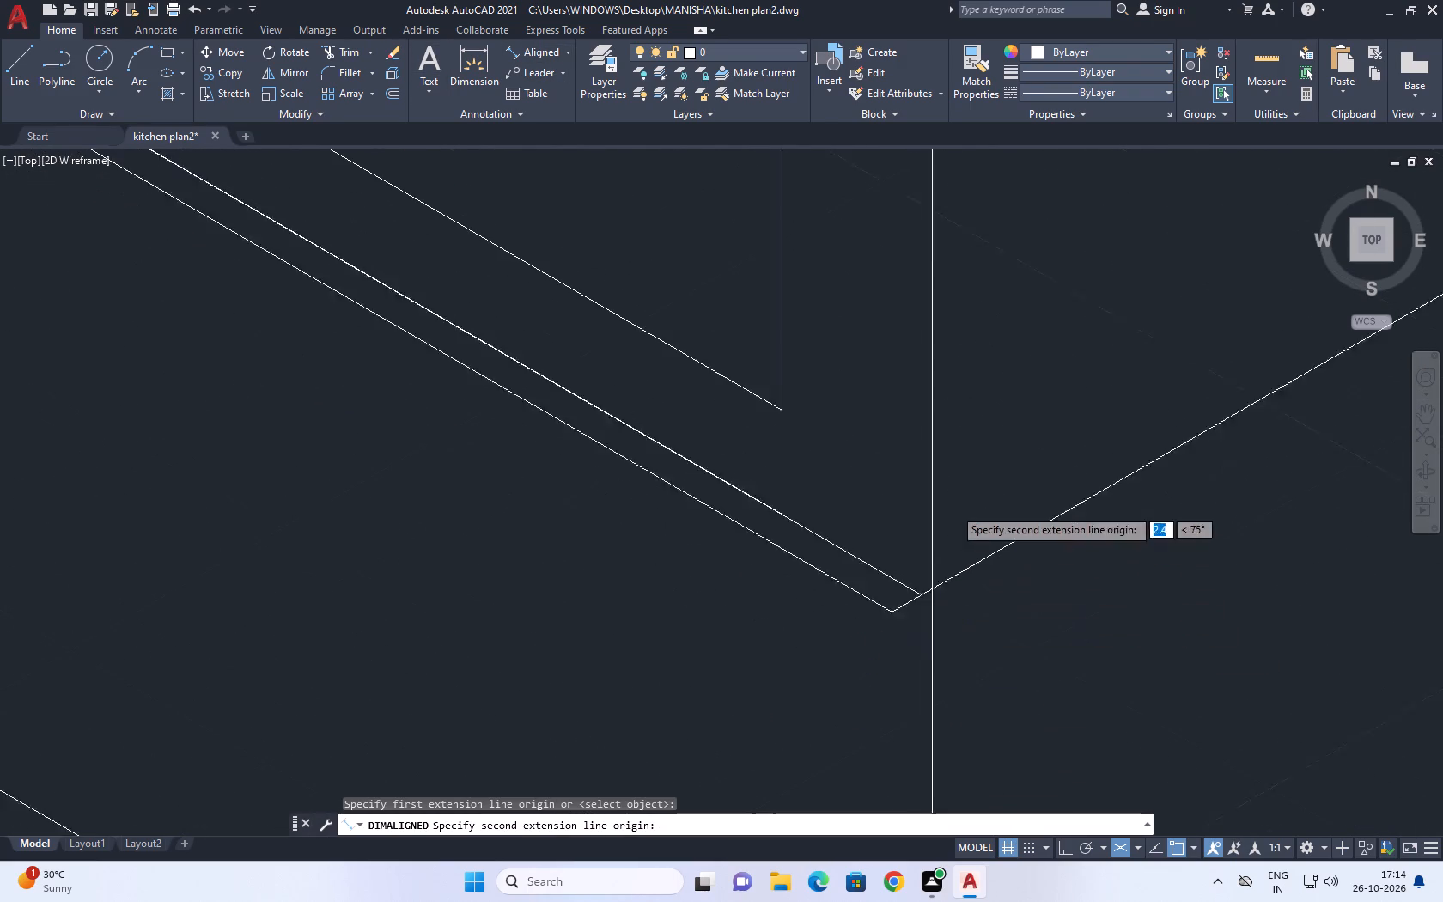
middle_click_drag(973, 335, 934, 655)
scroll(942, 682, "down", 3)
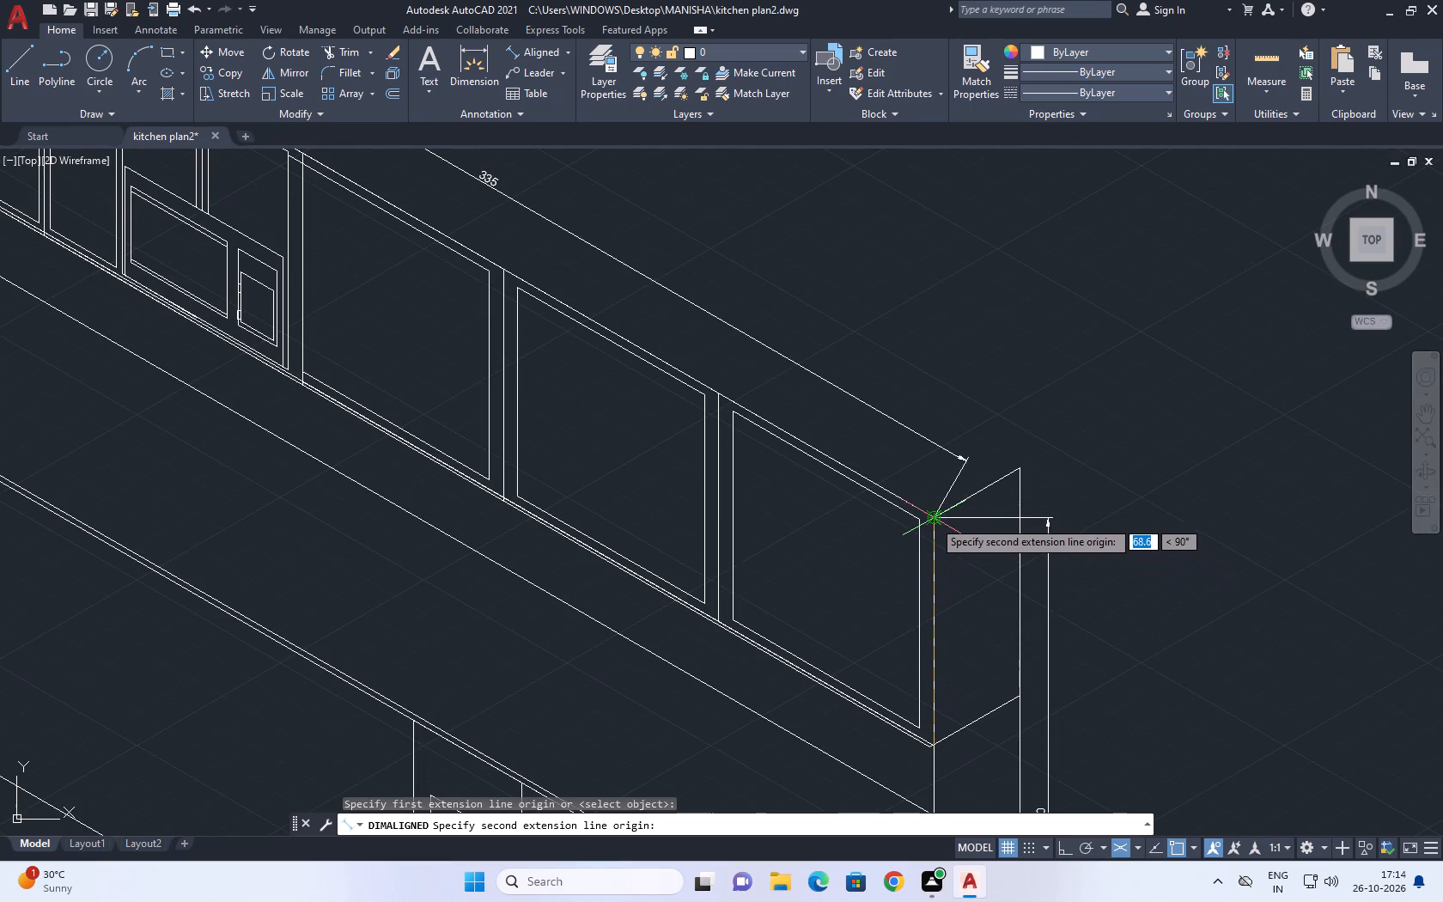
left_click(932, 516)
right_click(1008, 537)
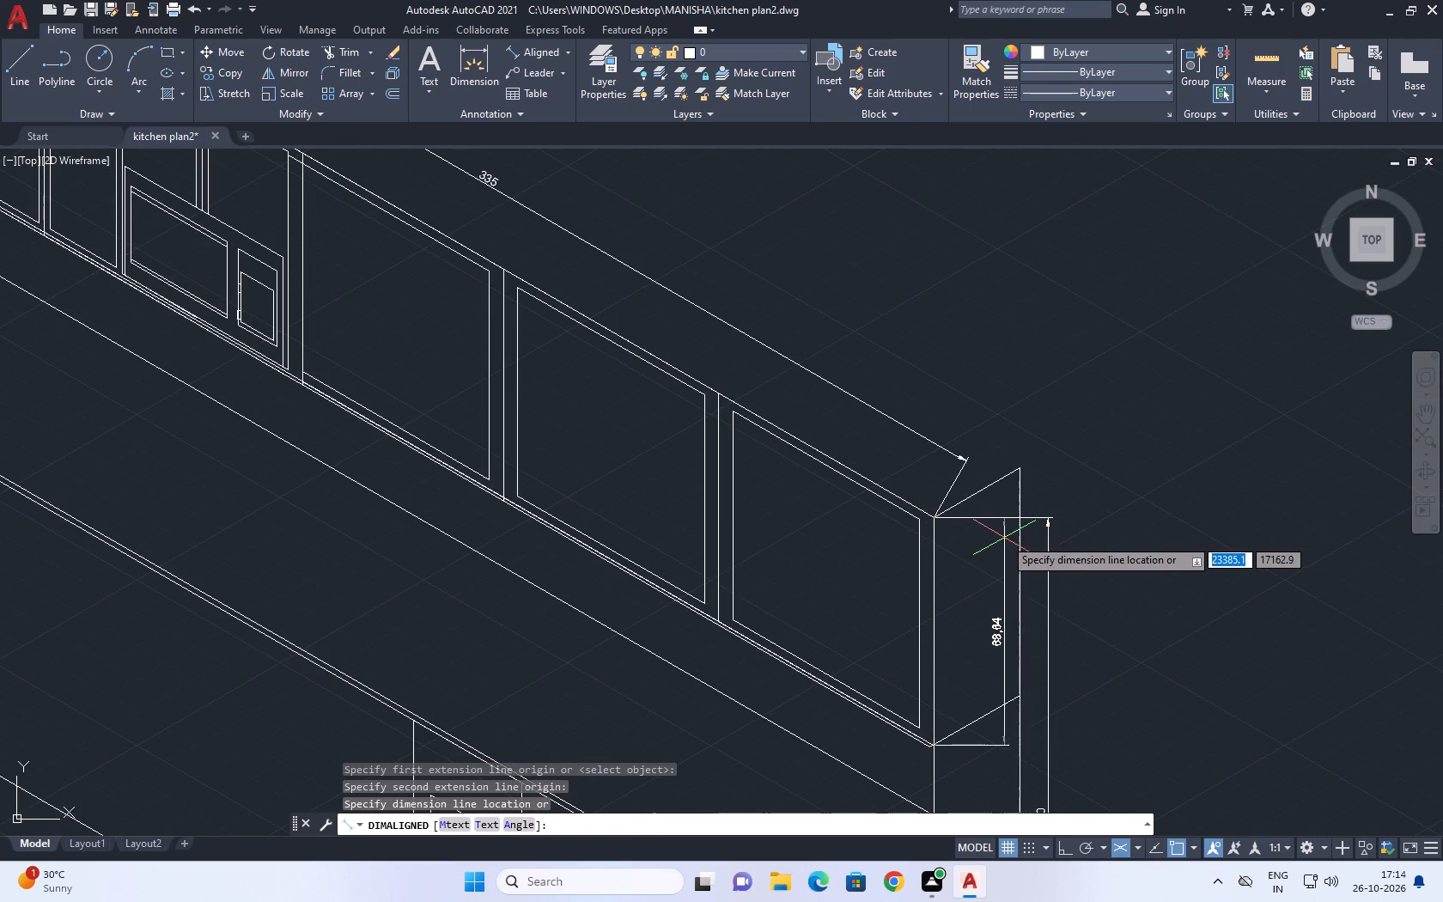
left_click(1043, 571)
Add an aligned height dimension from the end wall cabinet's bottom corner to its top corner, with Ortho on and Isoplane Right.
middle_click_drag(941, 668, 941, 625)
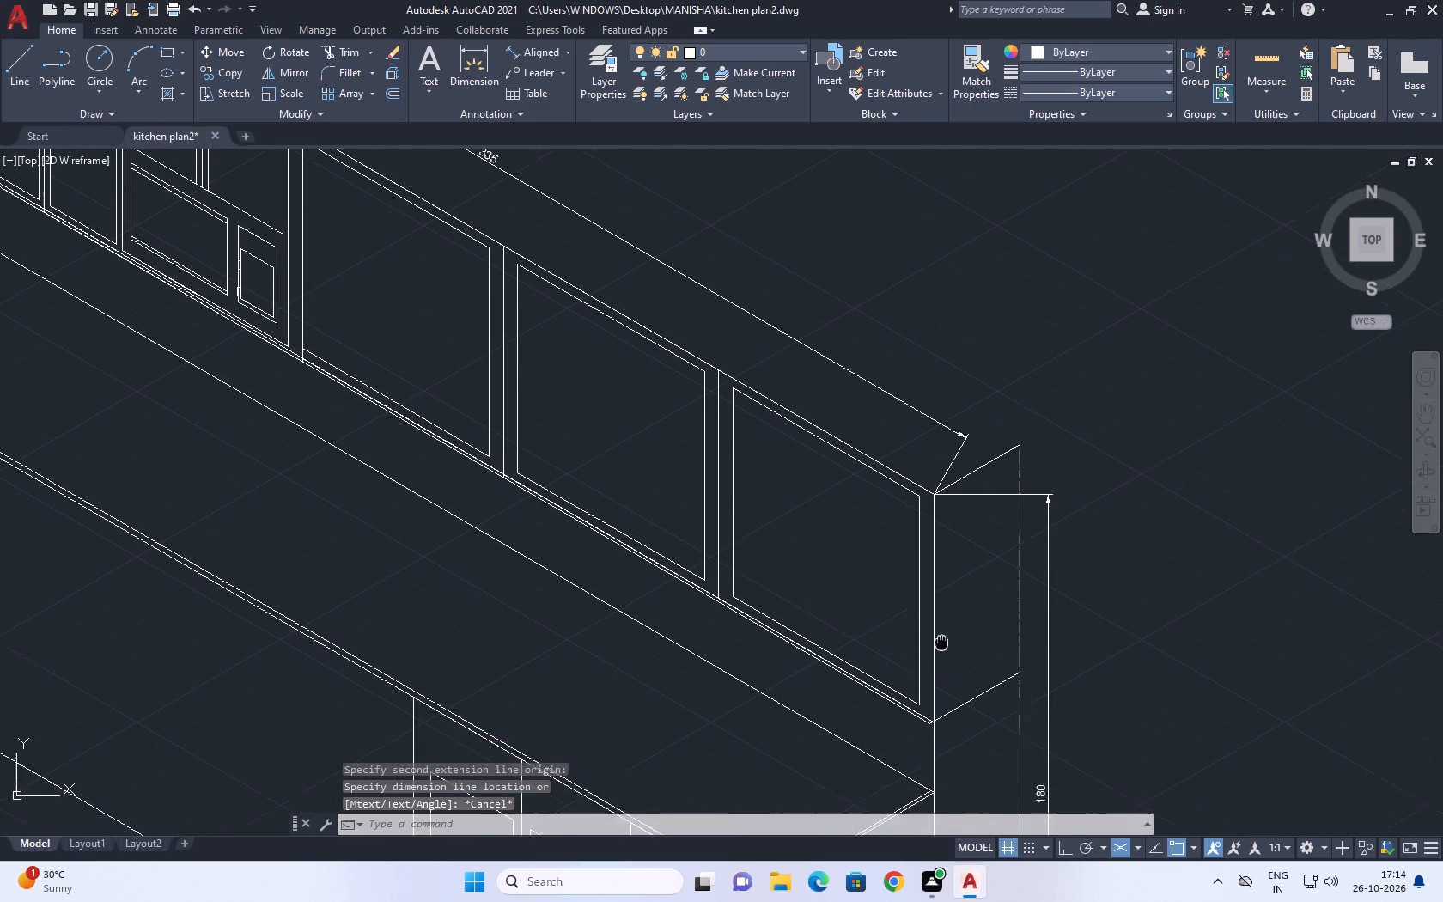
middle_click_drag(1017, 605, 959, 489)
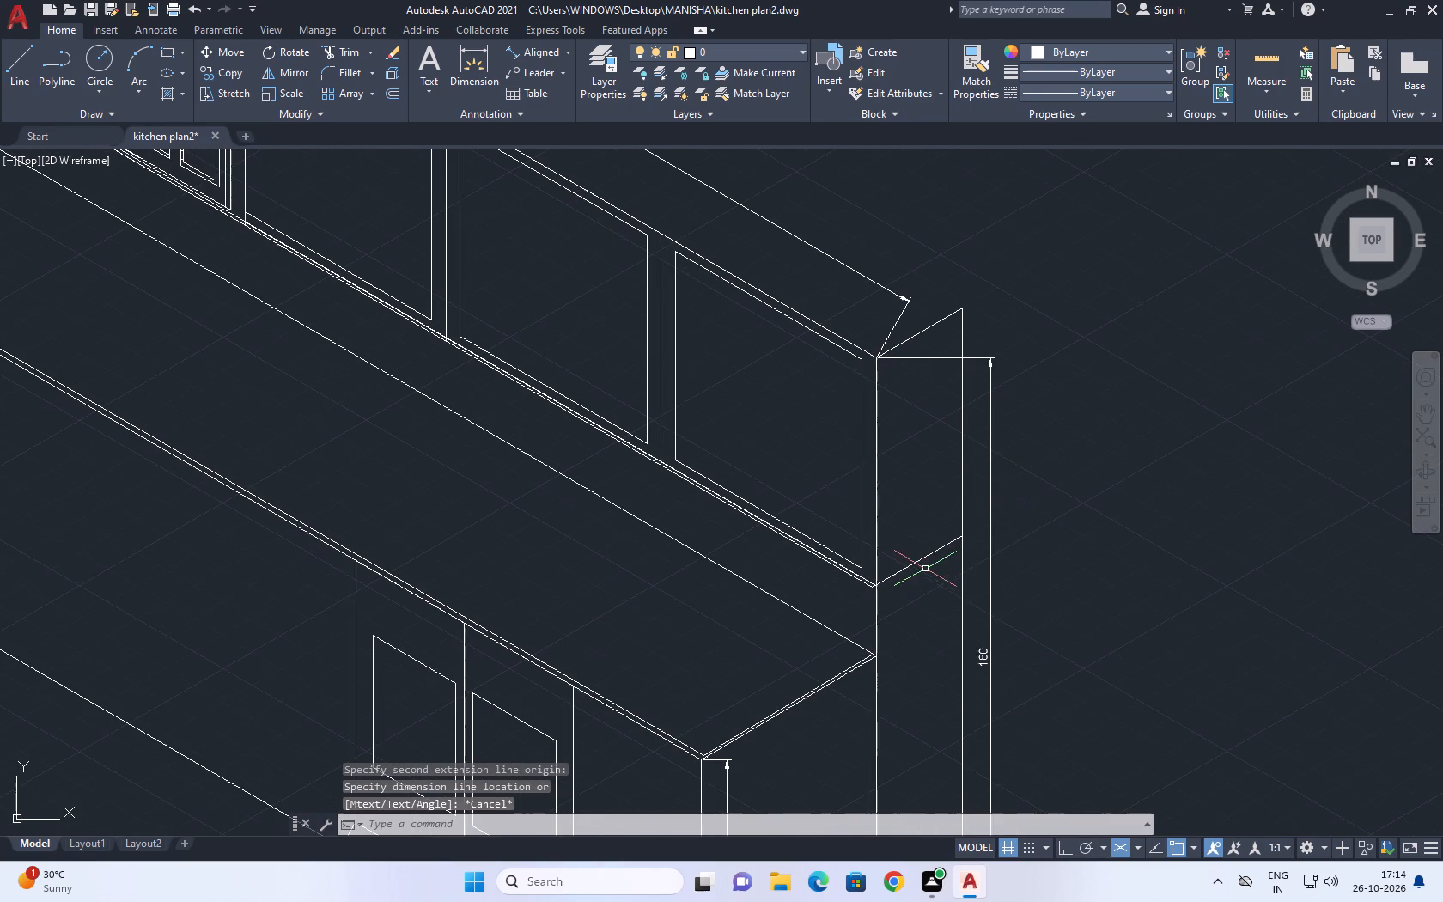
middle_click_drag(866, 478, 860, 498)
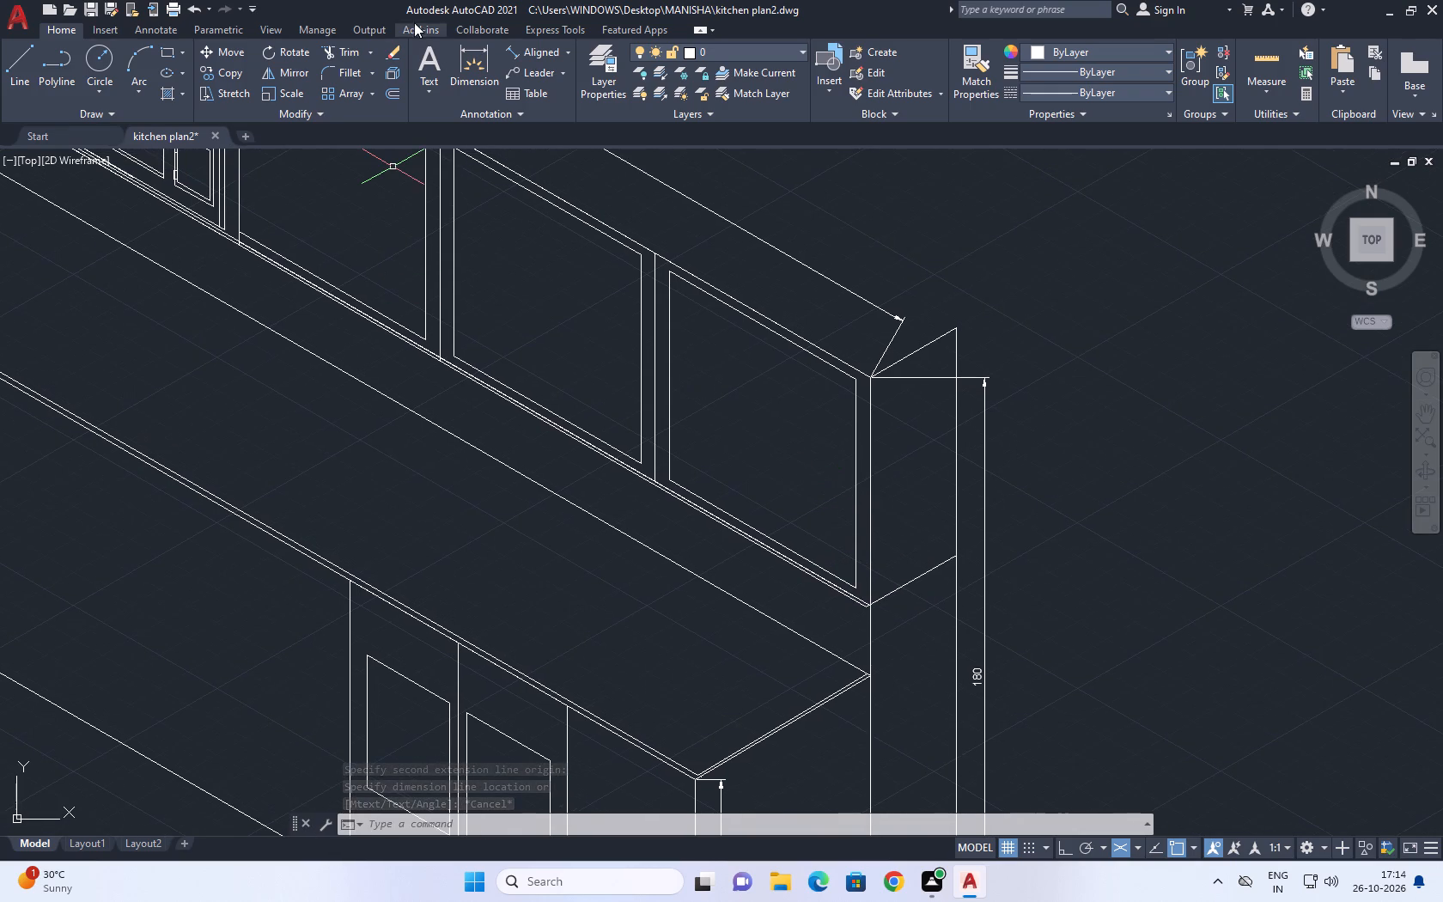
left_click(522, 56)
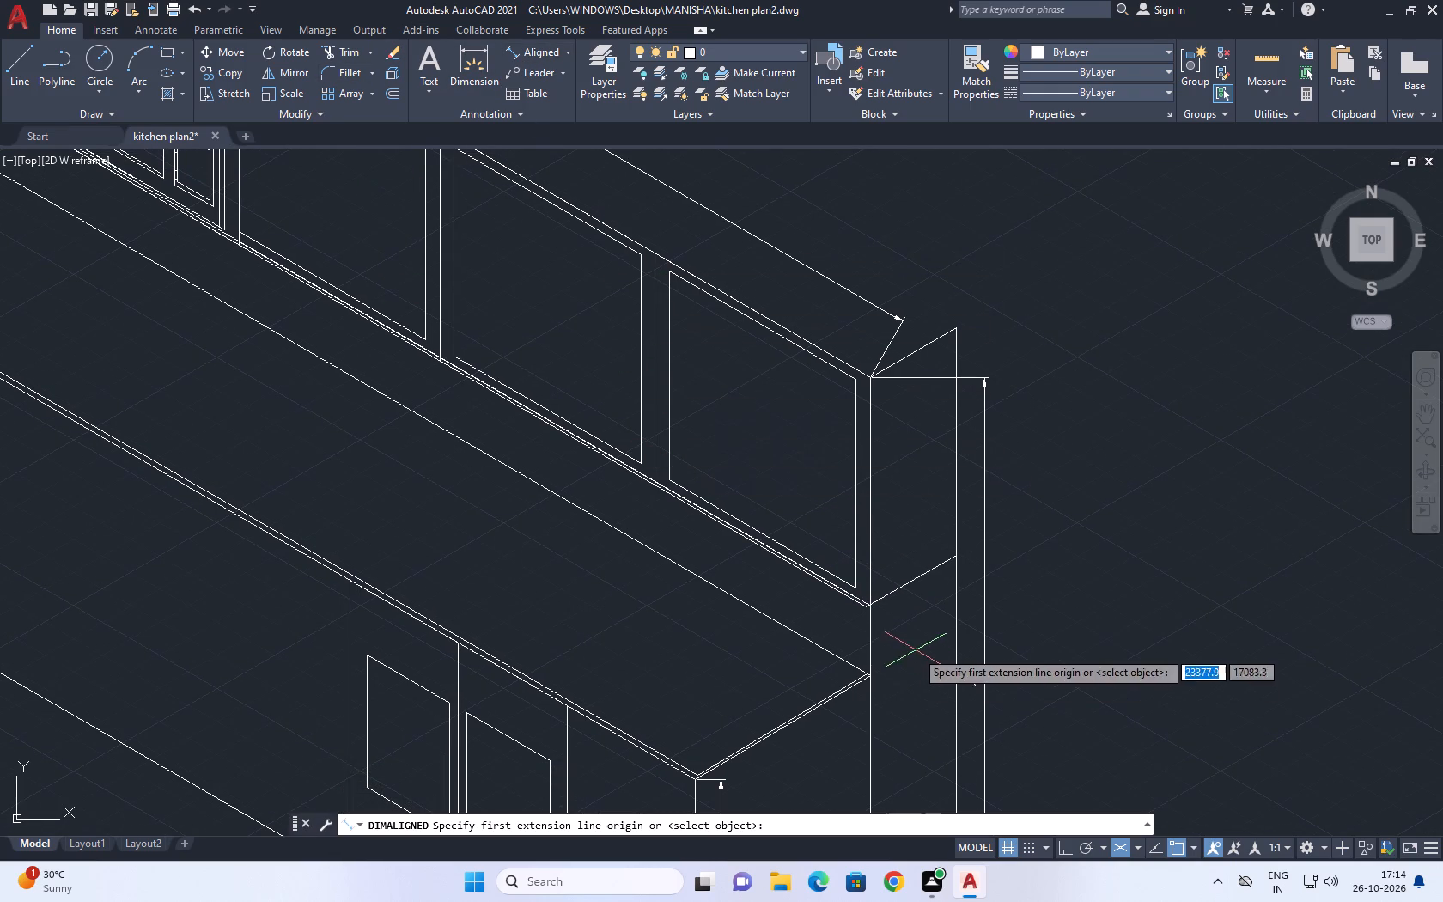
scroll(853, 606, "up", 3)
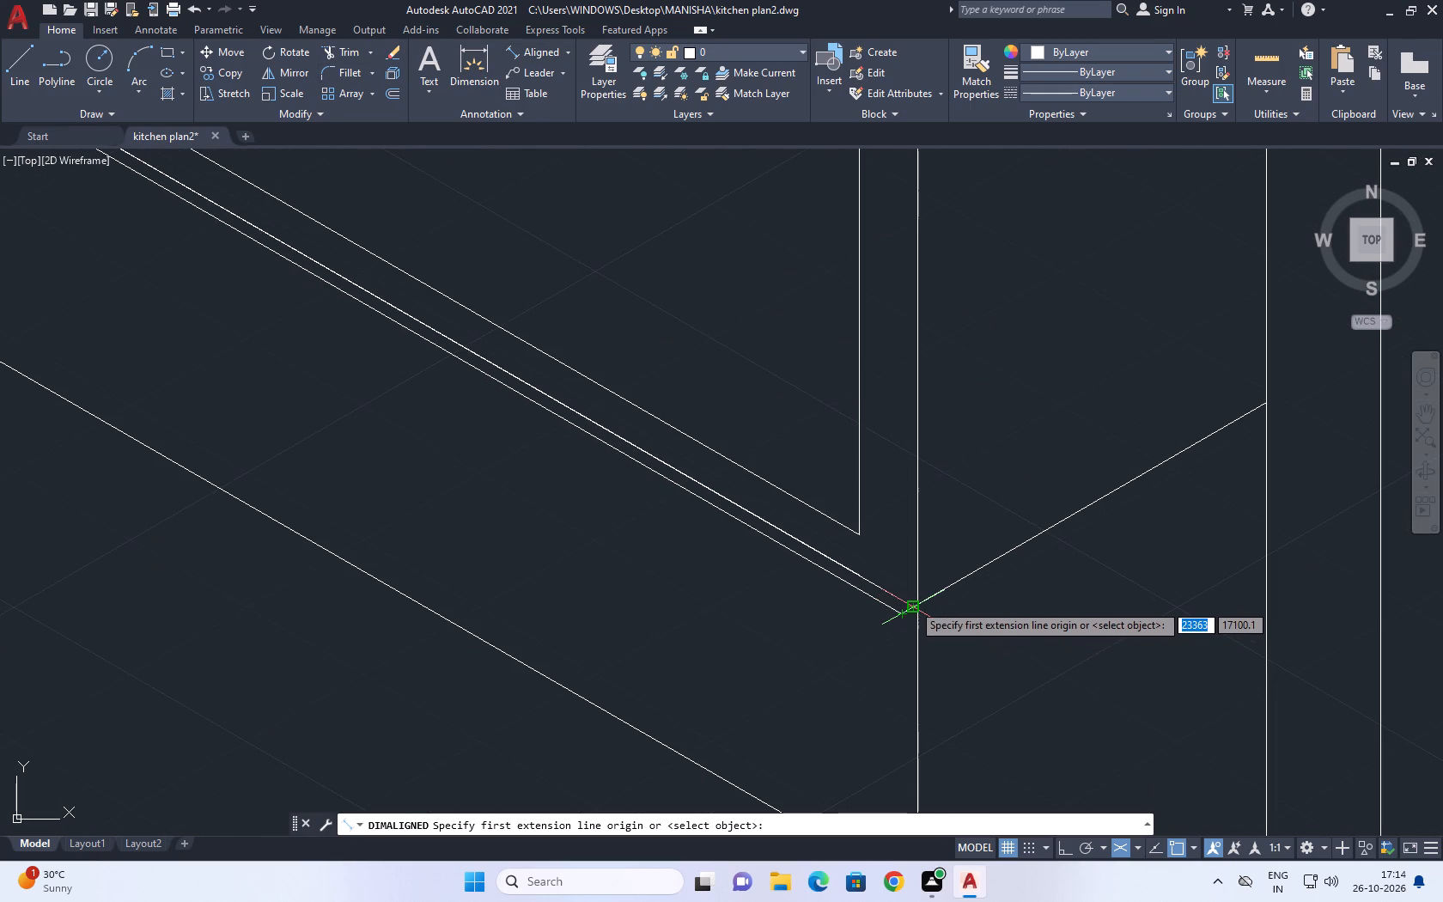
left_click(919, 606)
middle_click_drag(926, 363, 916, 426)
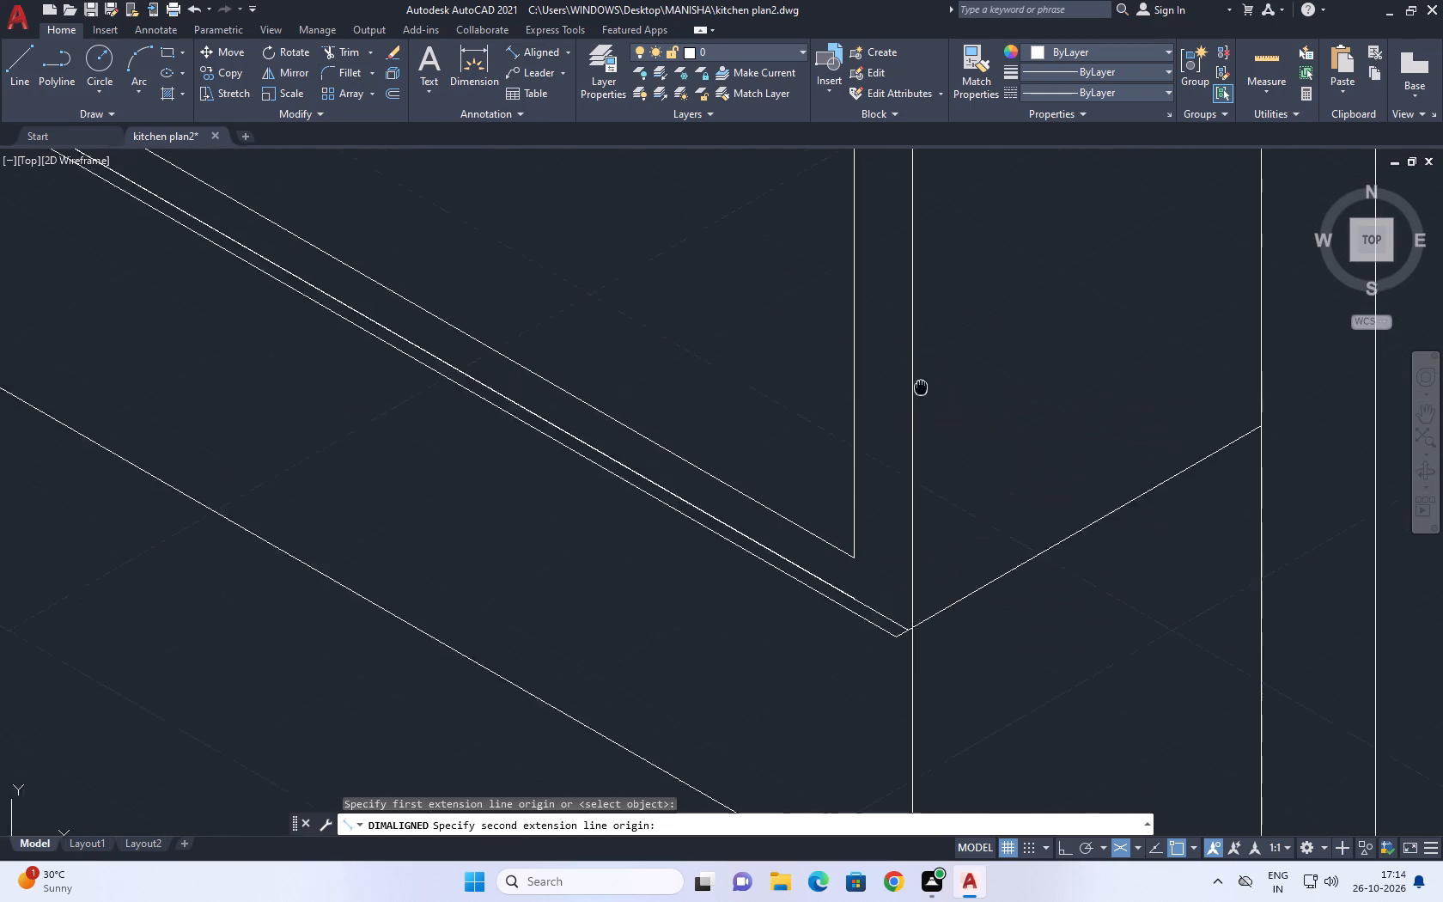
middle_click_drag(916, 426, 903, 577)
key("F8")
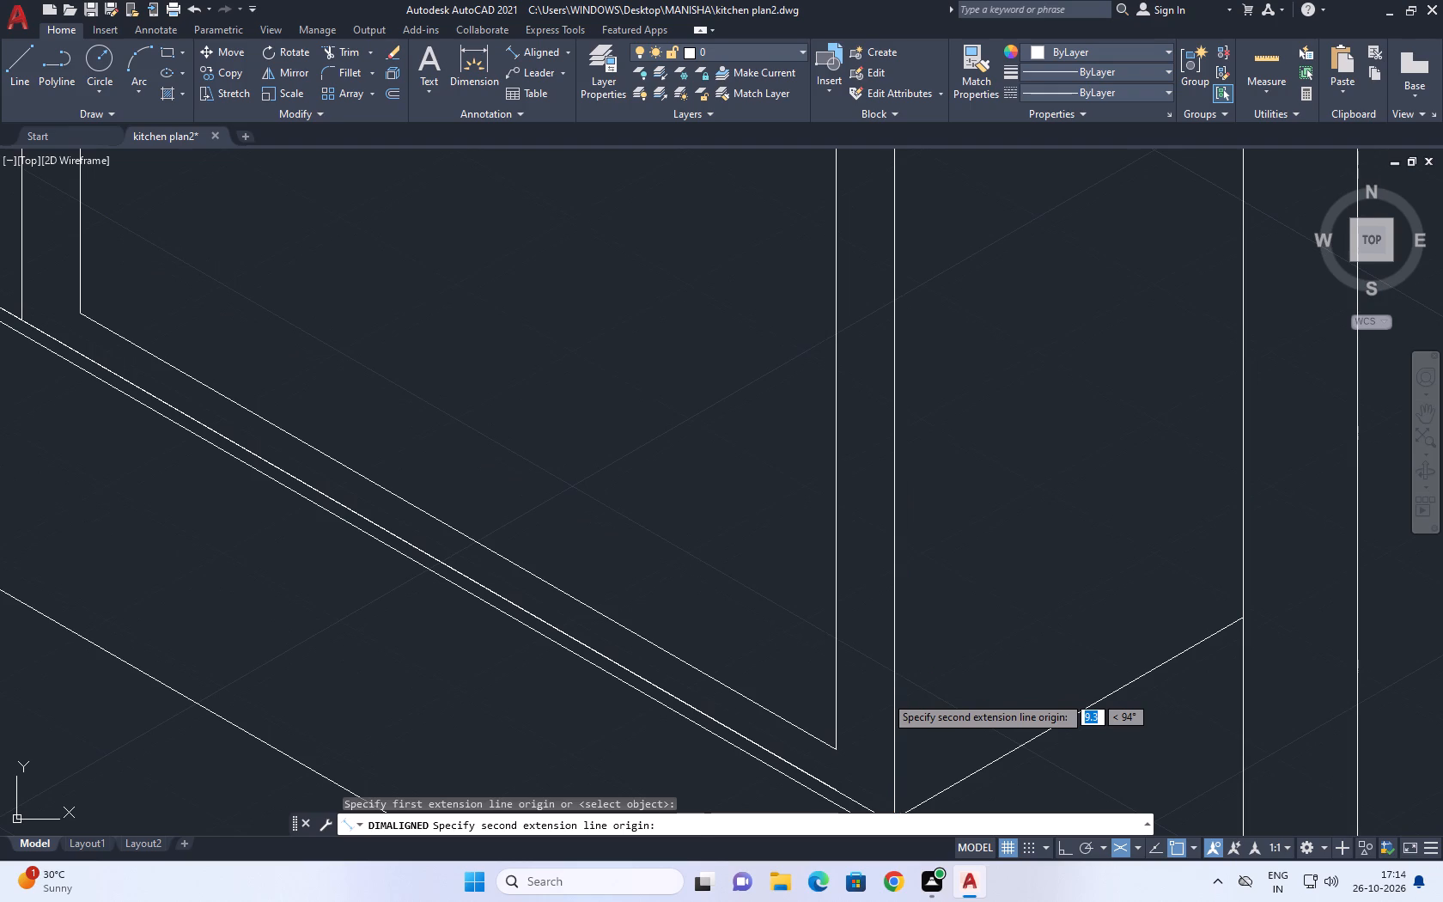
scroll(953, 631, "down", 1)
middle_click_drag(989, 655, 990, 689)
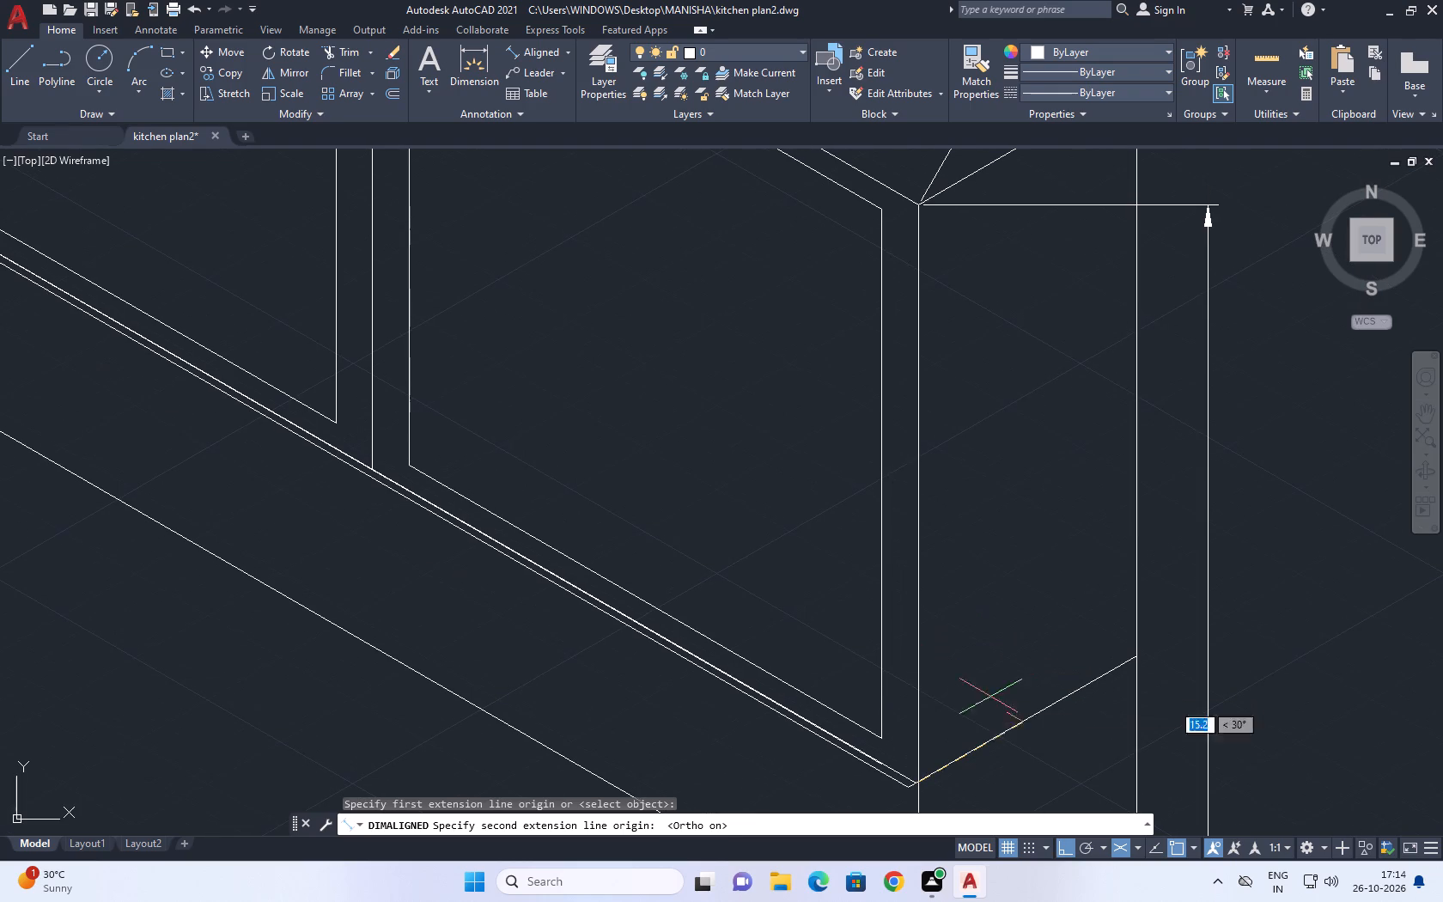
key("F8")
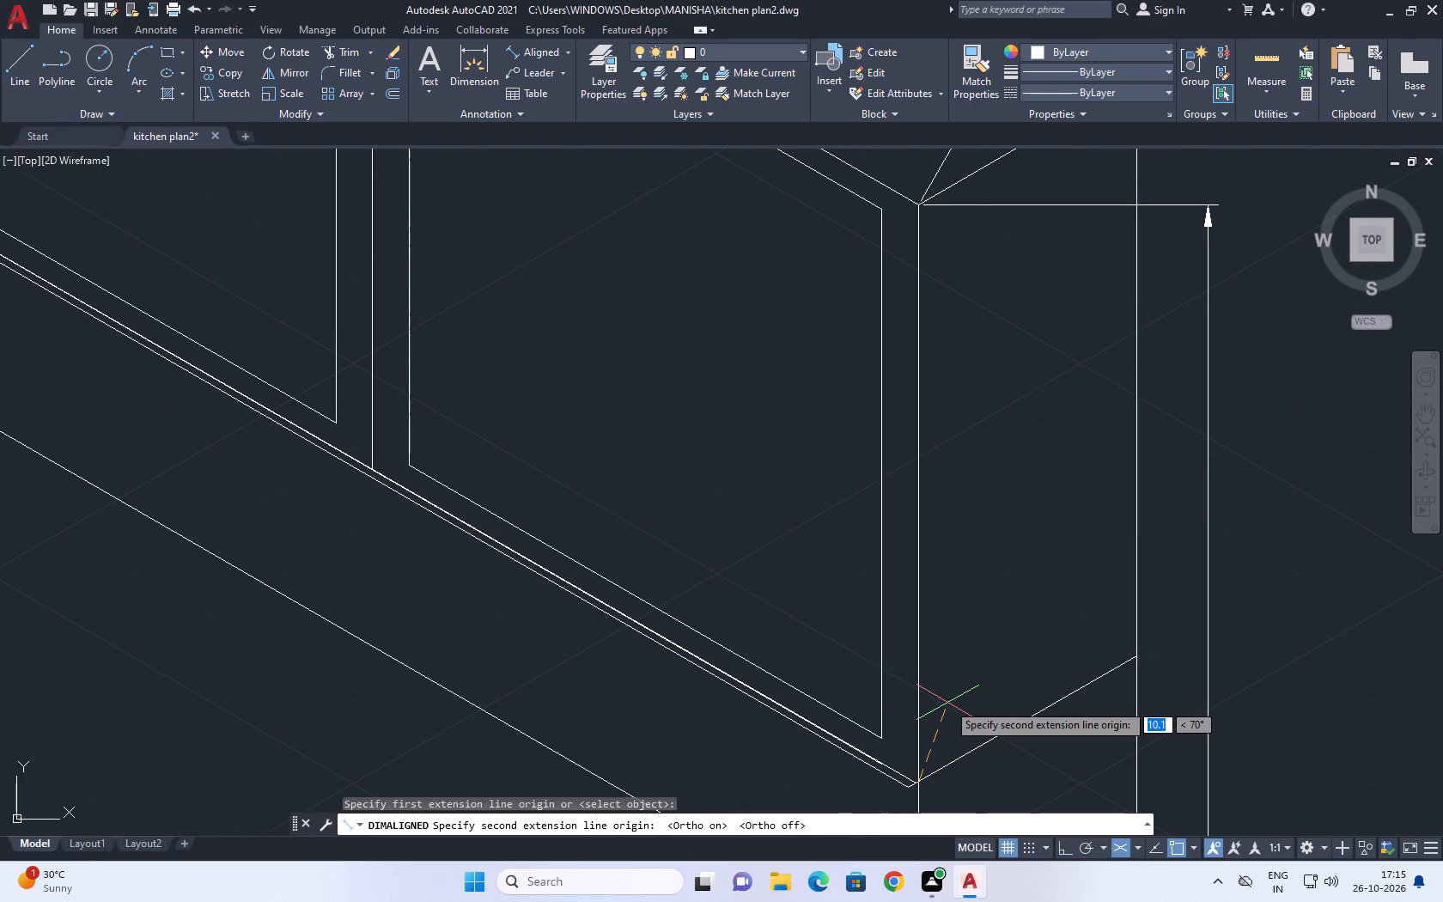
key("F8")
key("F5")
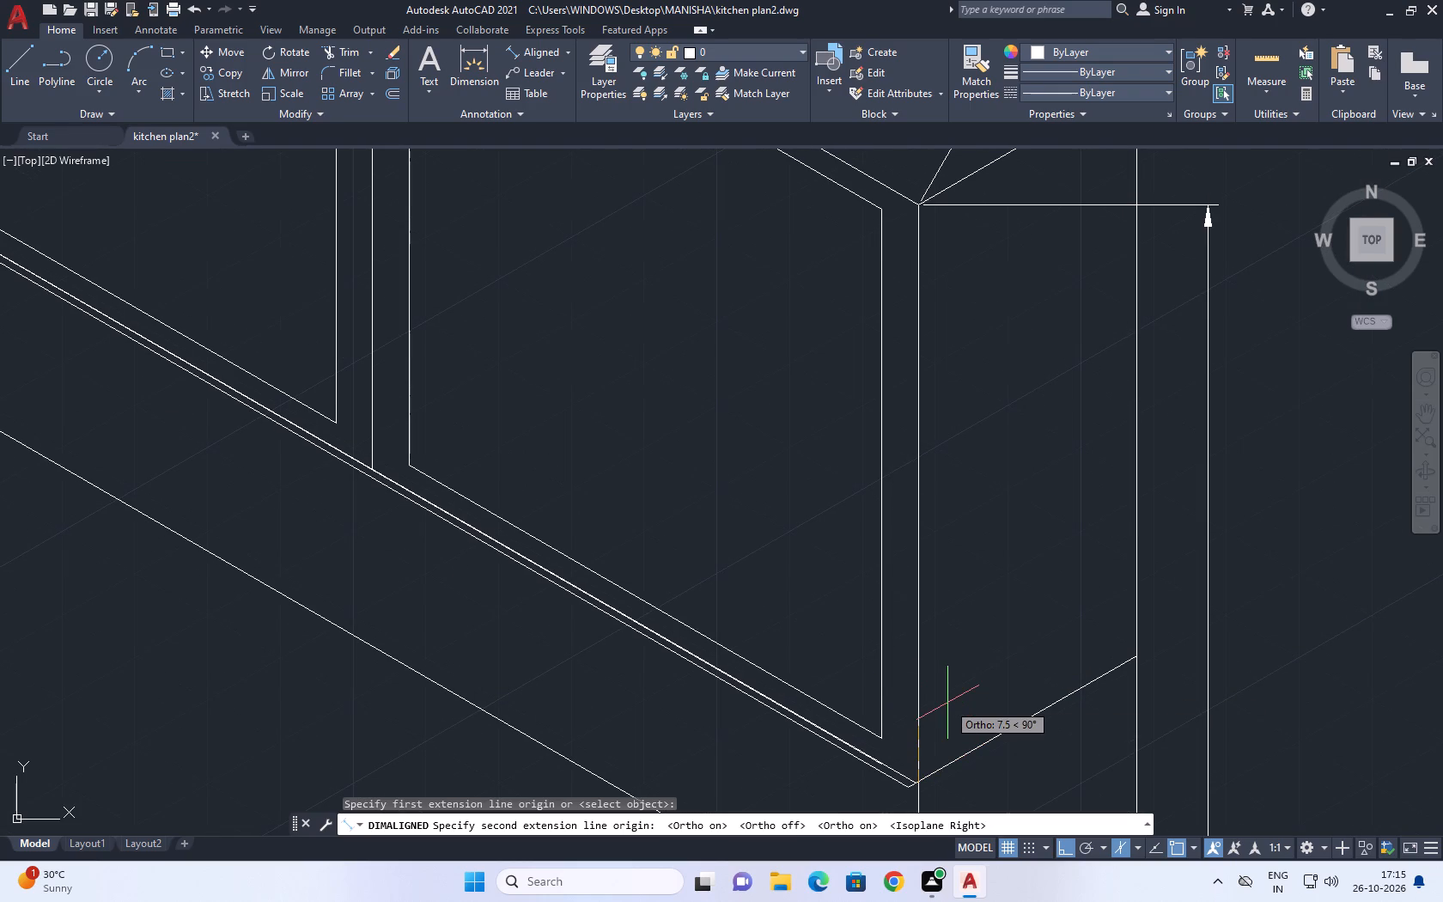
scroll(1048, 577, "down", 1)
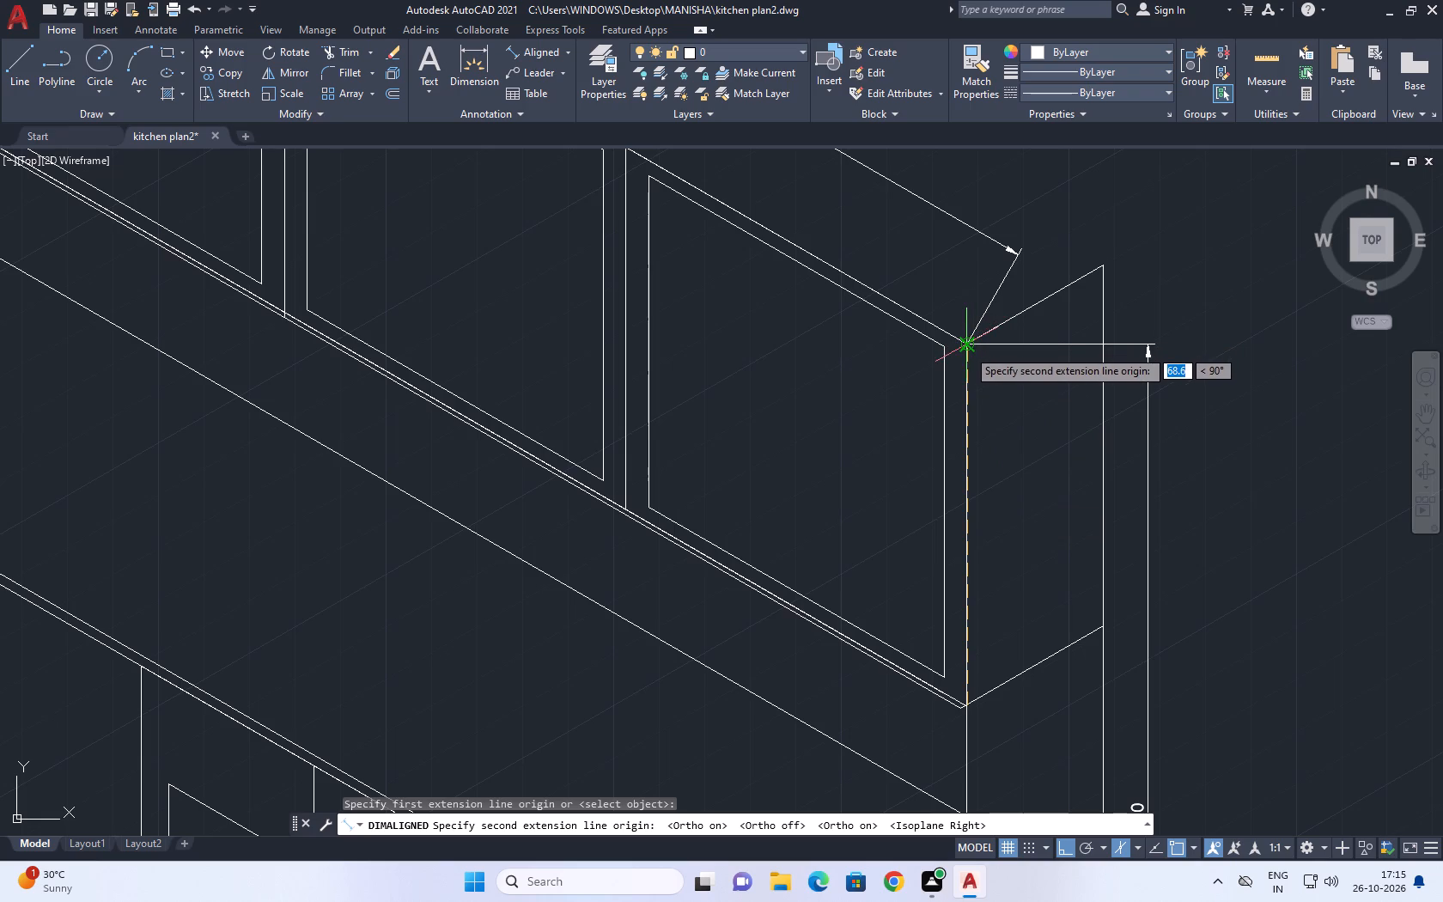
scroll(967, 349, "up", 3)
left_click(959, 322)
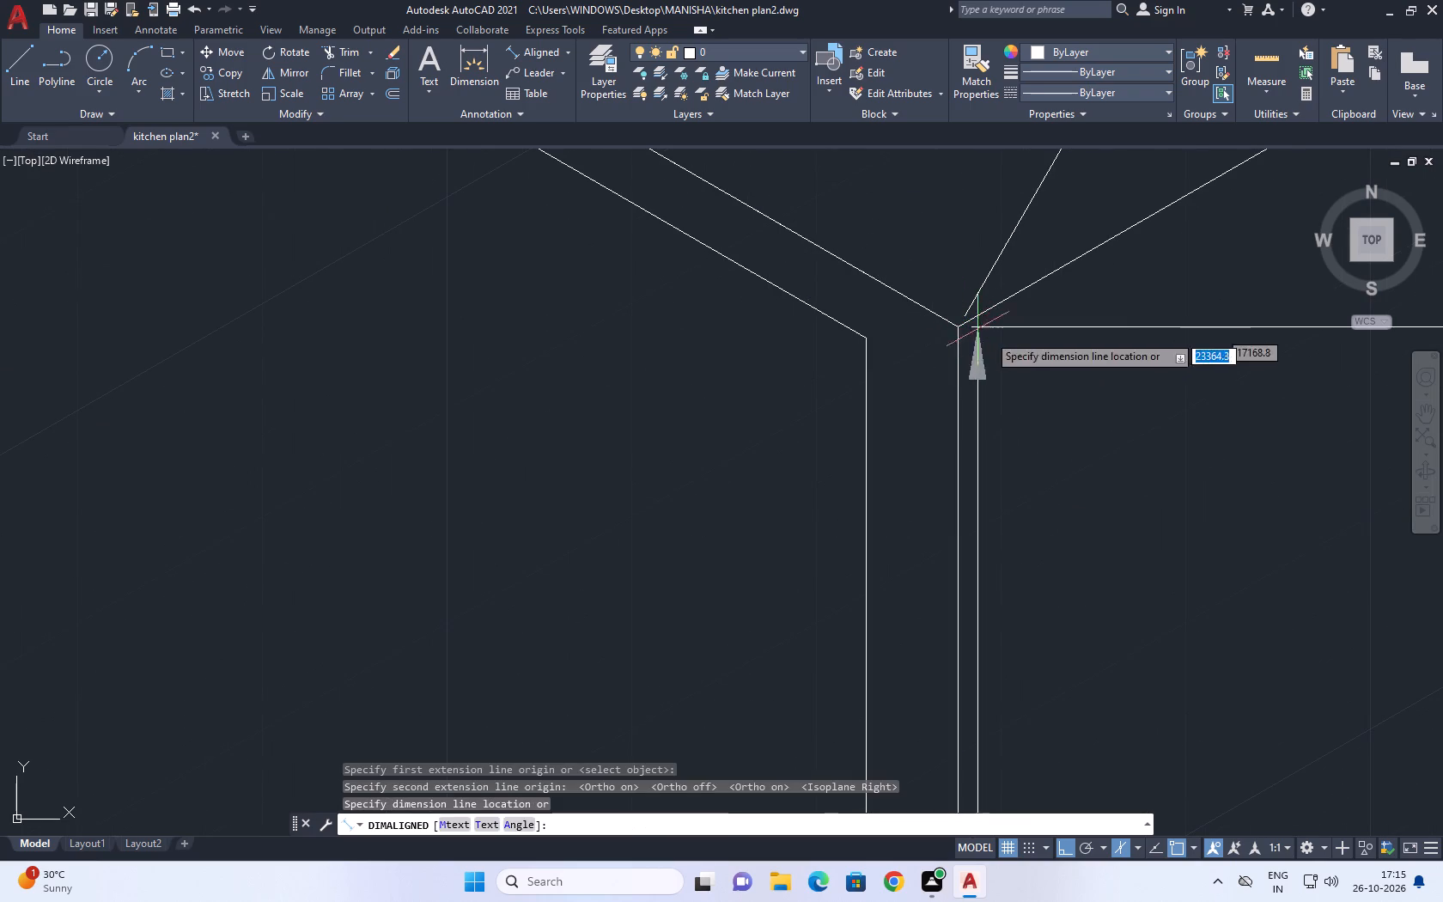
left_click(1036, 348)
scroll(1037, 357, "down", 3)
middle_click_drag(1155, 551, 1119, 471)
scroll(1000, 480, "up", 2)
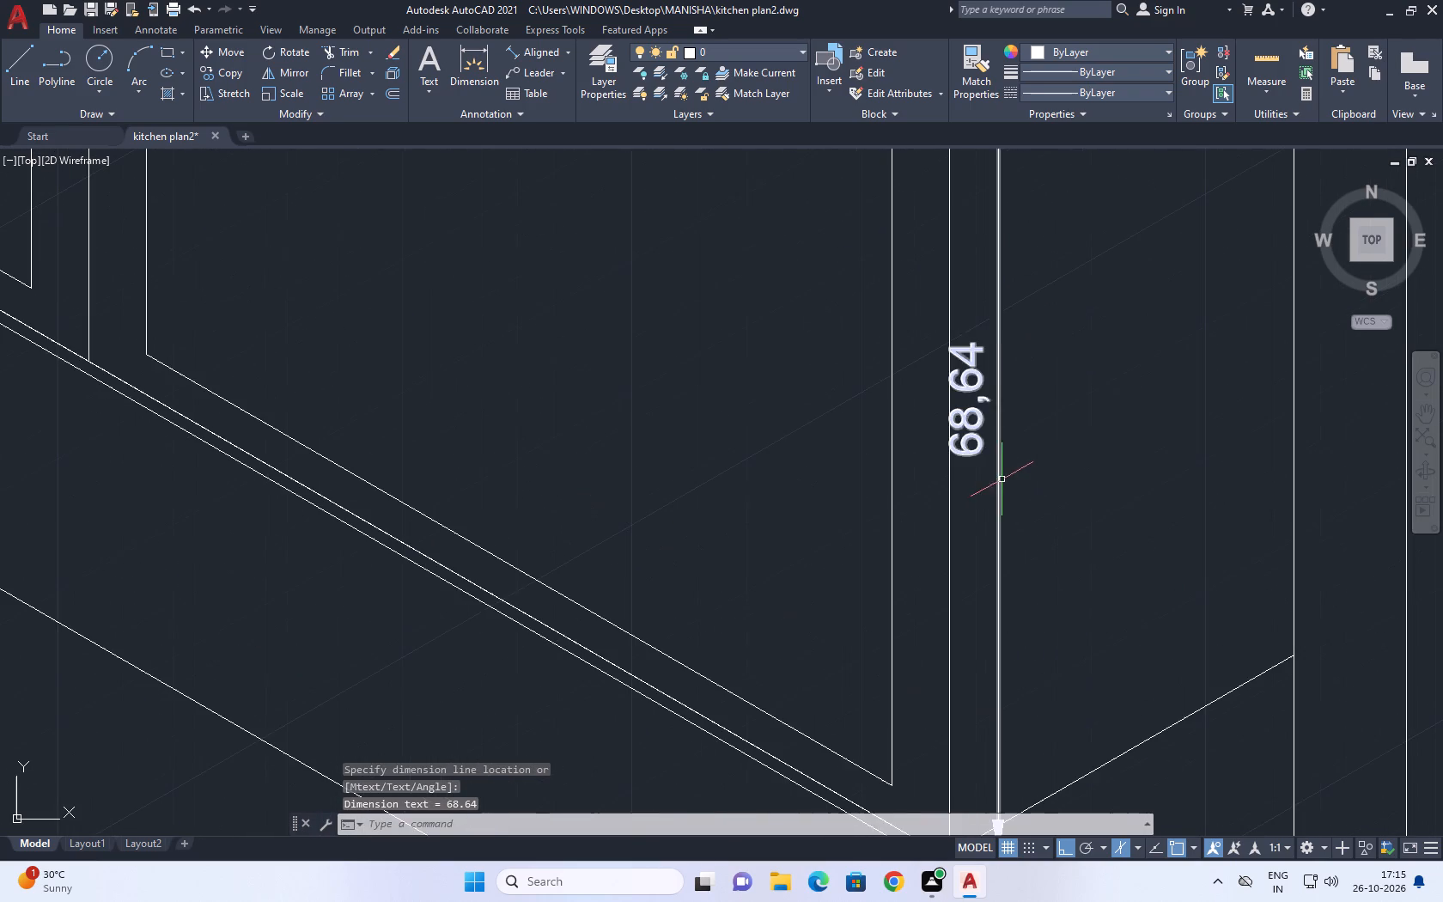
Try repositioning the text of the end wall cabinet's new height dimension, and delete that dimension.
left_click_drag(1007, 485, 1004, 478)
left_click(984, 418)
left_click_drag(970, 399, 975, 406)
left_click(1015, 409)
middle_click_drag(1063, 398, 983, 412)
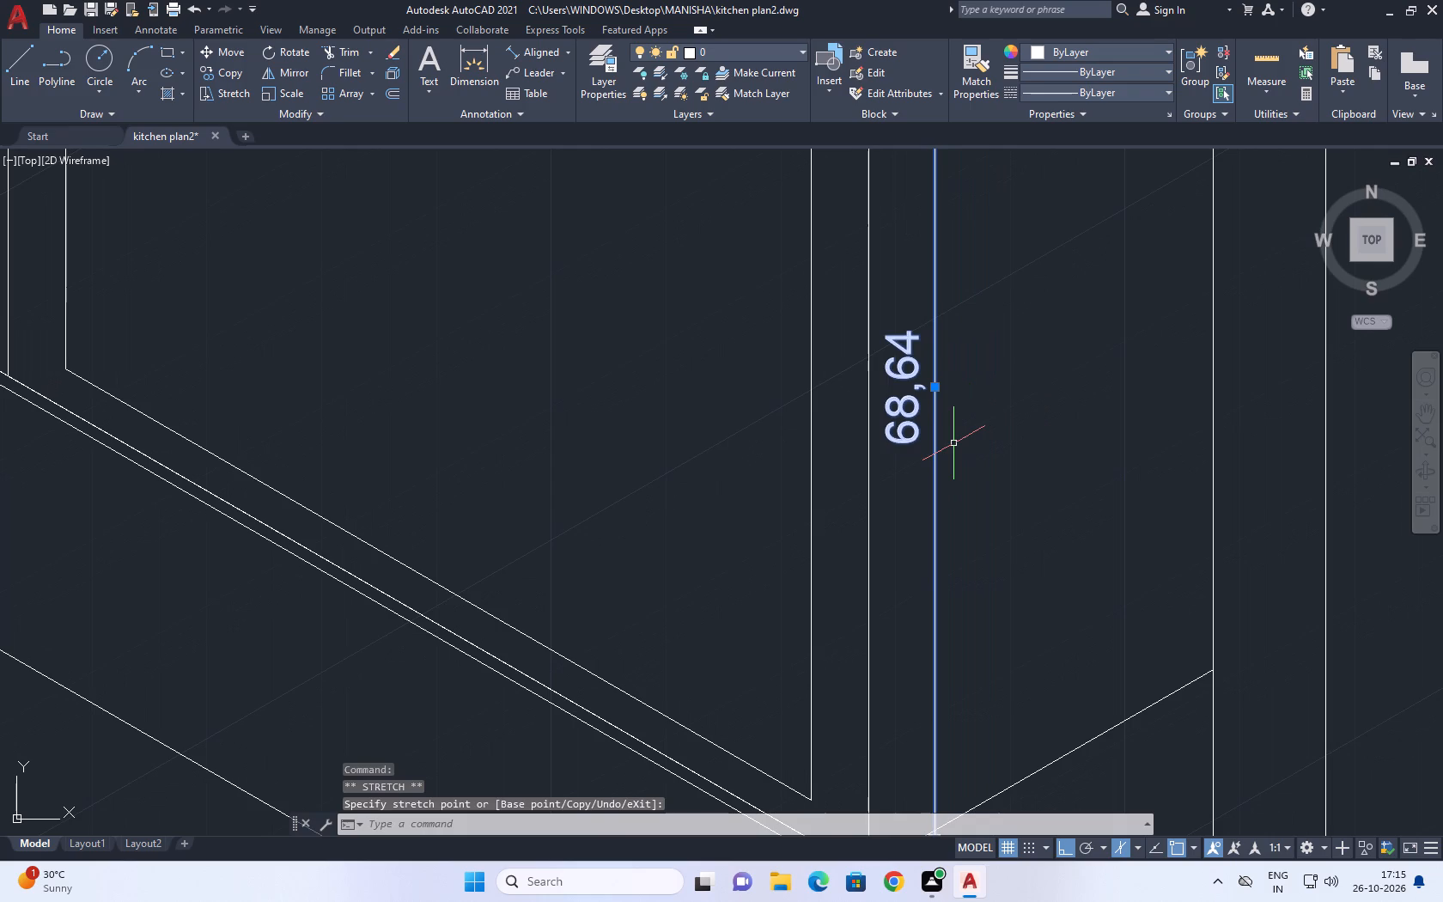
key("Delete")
Trim the vertical stub above the inner top frame line of the large wall cabinet panel next to the built-in appliance.
scroll(760, 540, "down", 4)
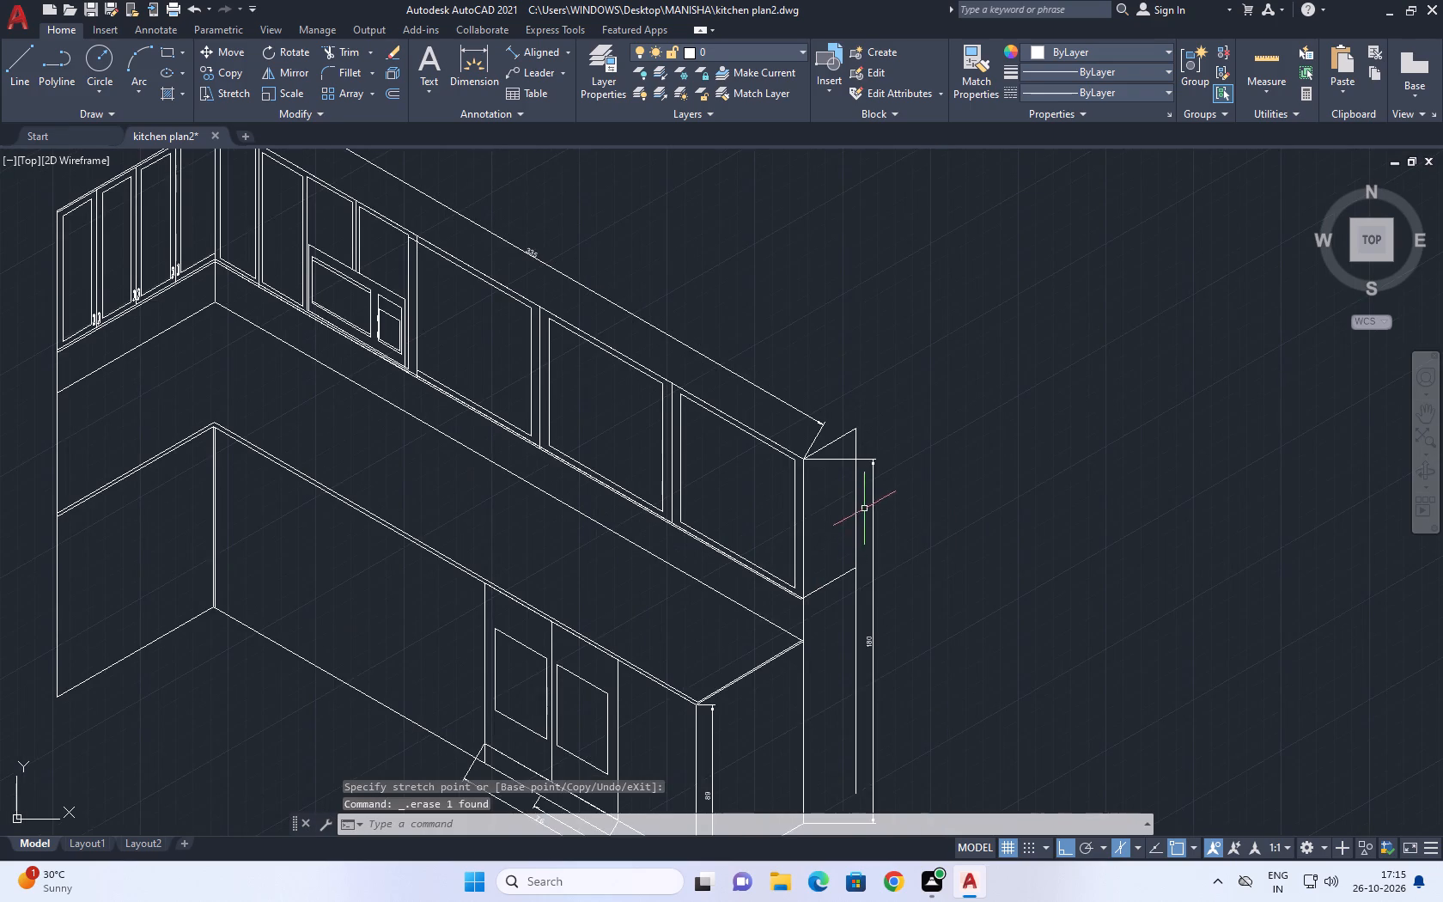
middle_click_drag(862, 503, 863, 528)
scroll(714, 575, "up", 1)
middle_click_drag(734, 501, 740, 526)
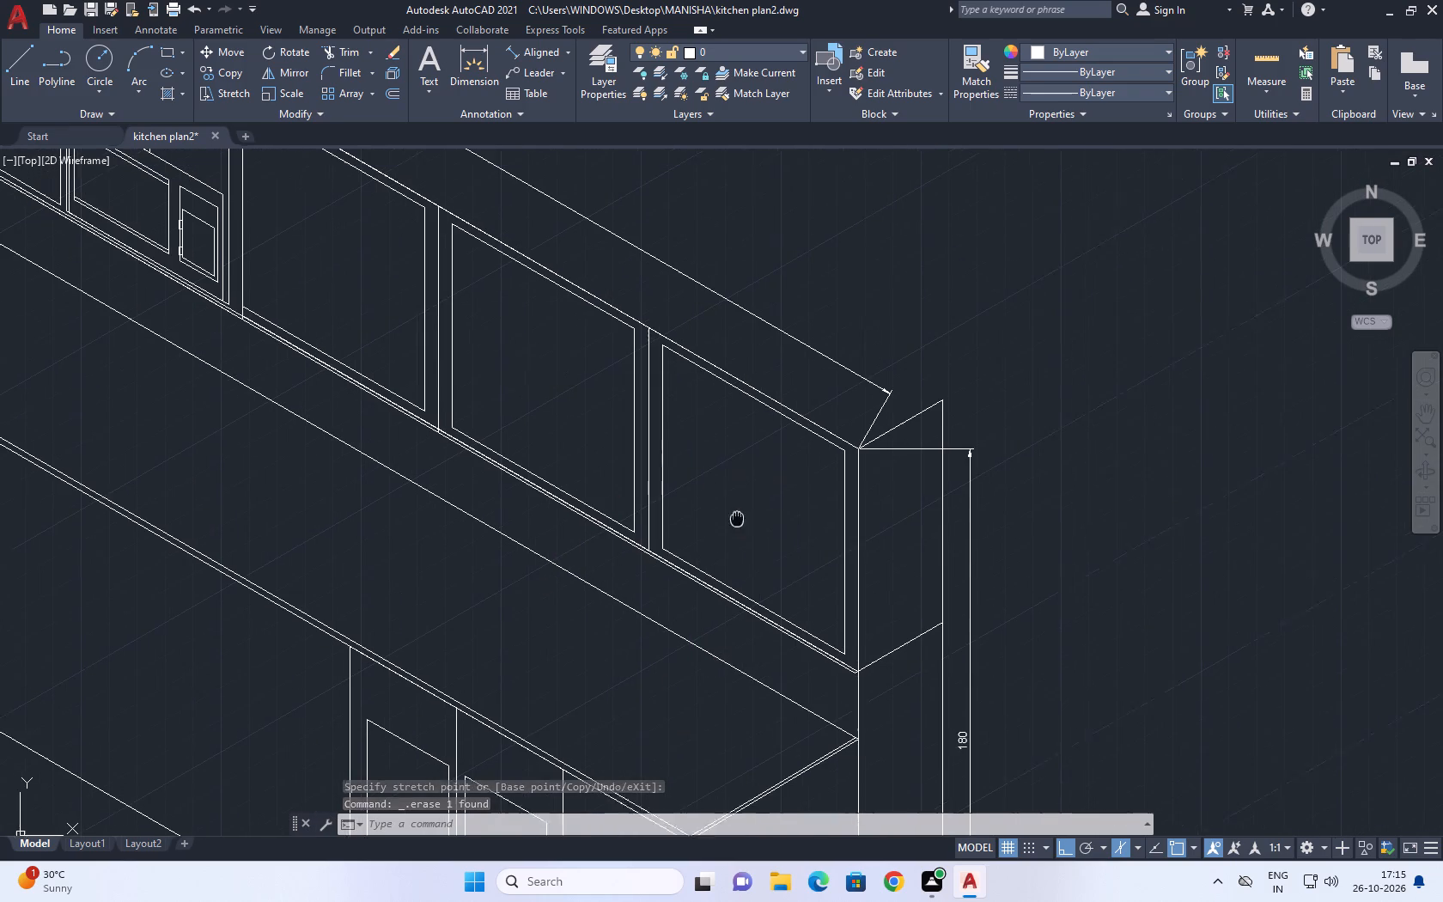
middle_click_drag(740, 526, 742, 536)
middle_click_drag(391, 385, 526, 533)
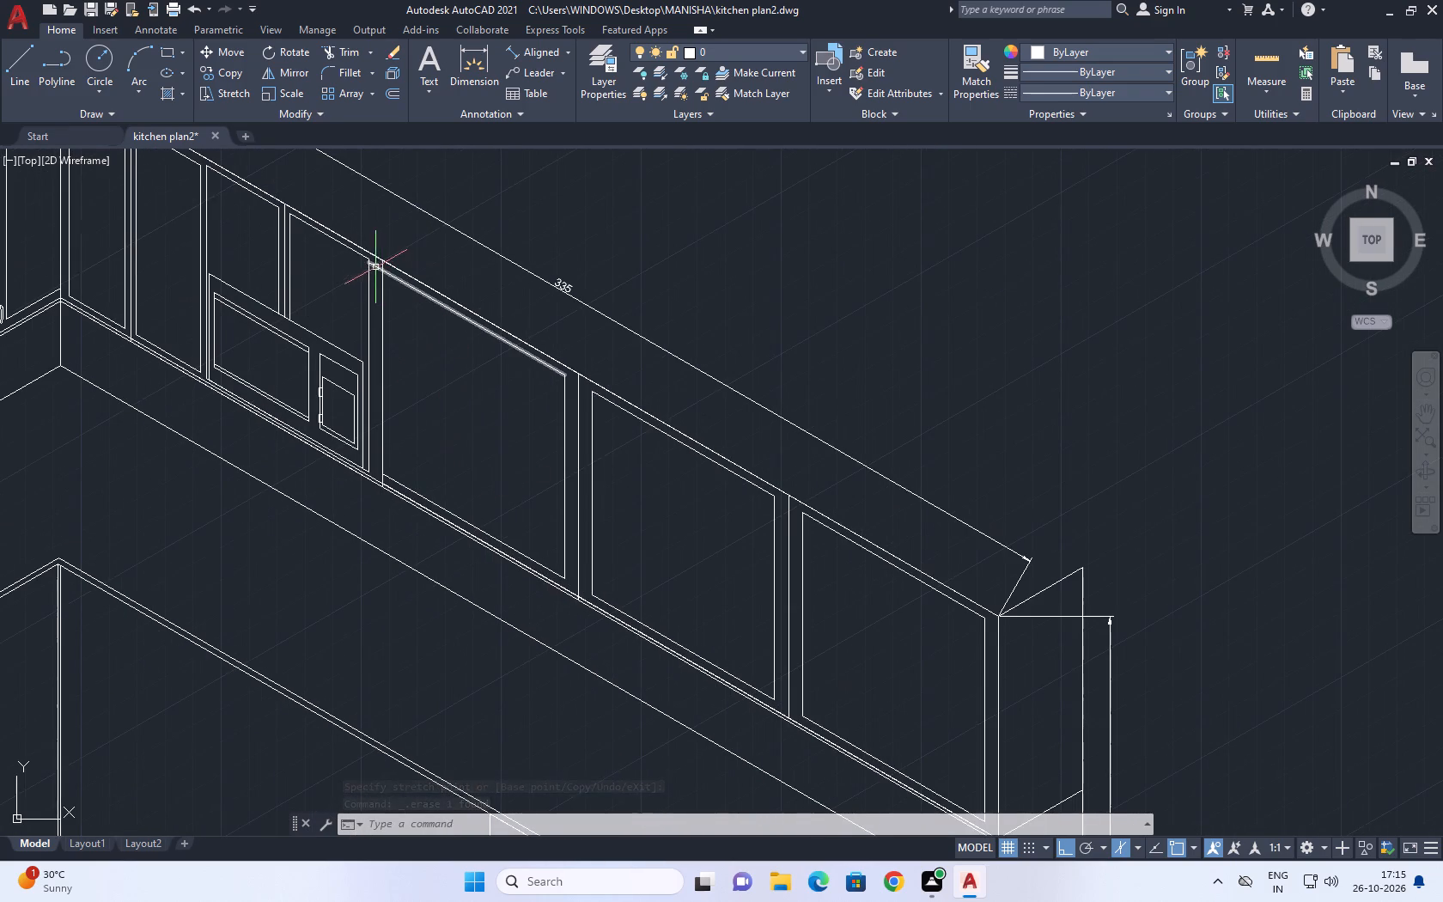
middle_click_drag(374, 267, 377, 277)
middle_click_drag(390, 299, 416, 318)
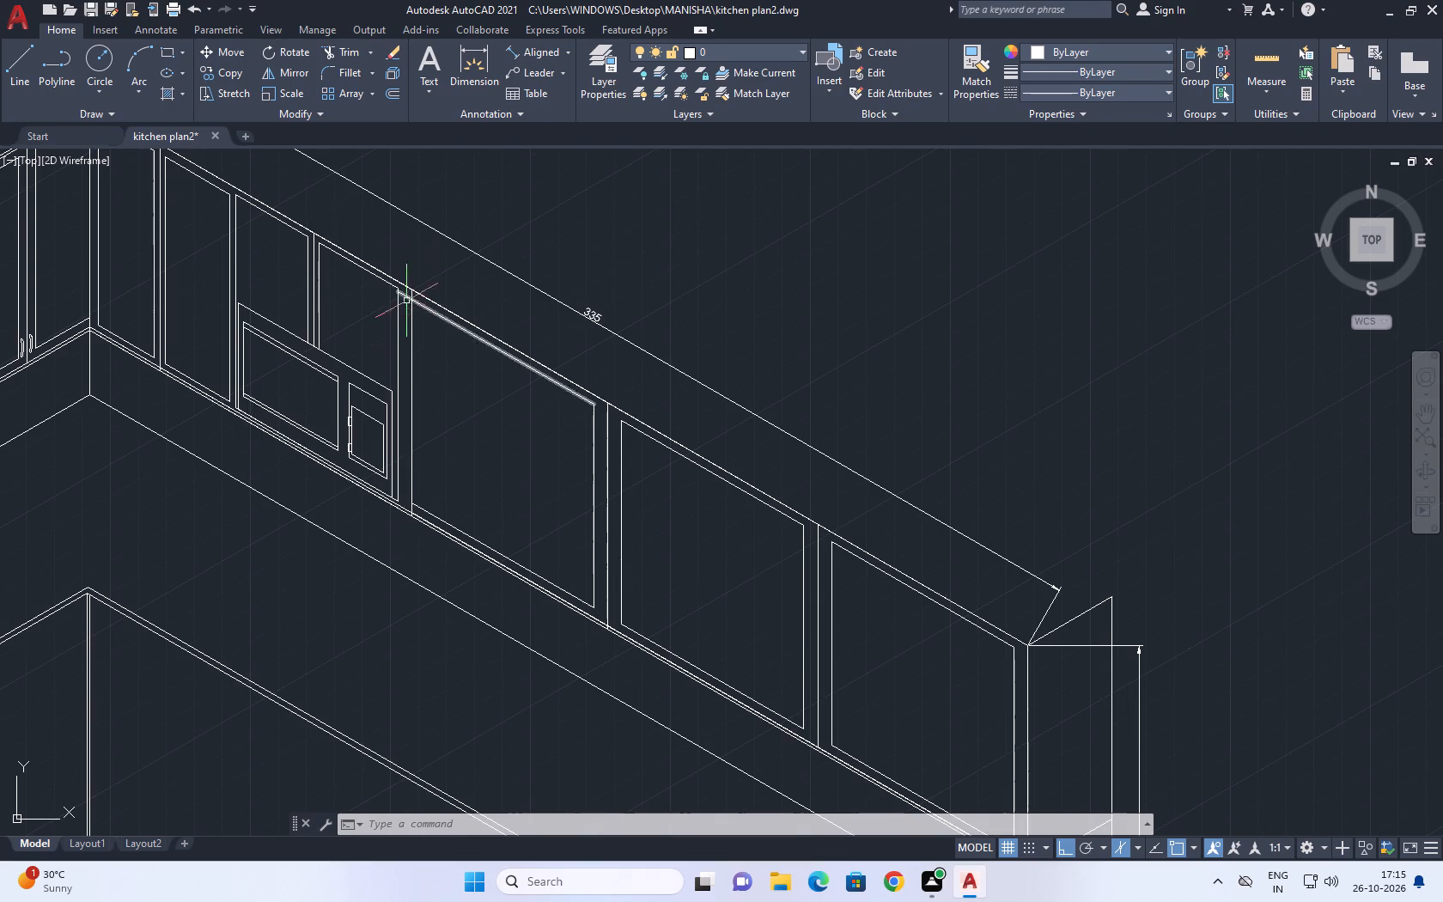
middle_click_drag(399, 284, 425, 313)
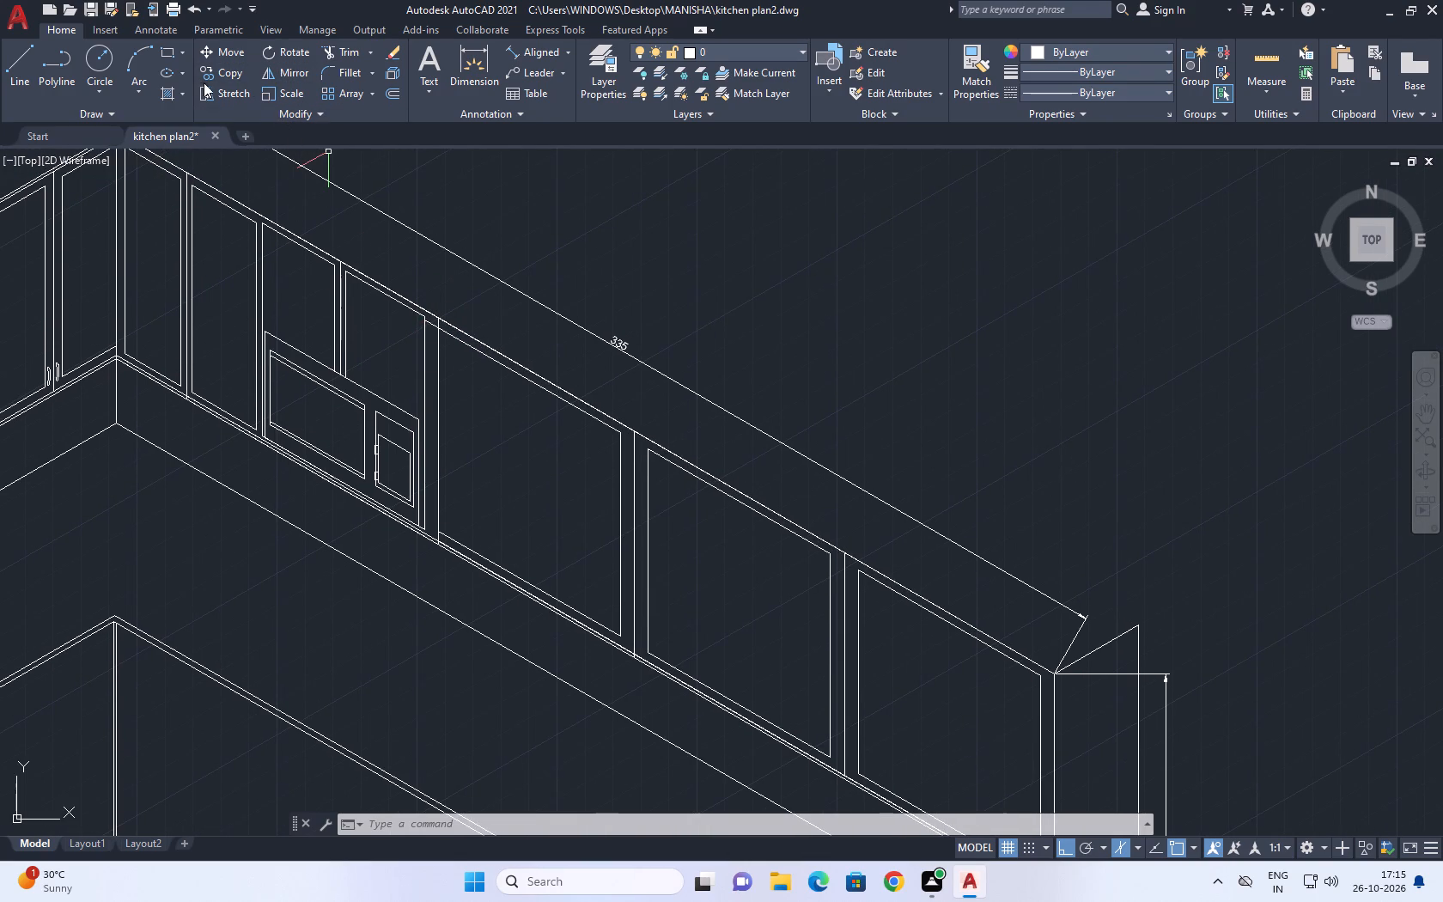
left_click(351, 50)
scroll(443, 313, "up", 2)
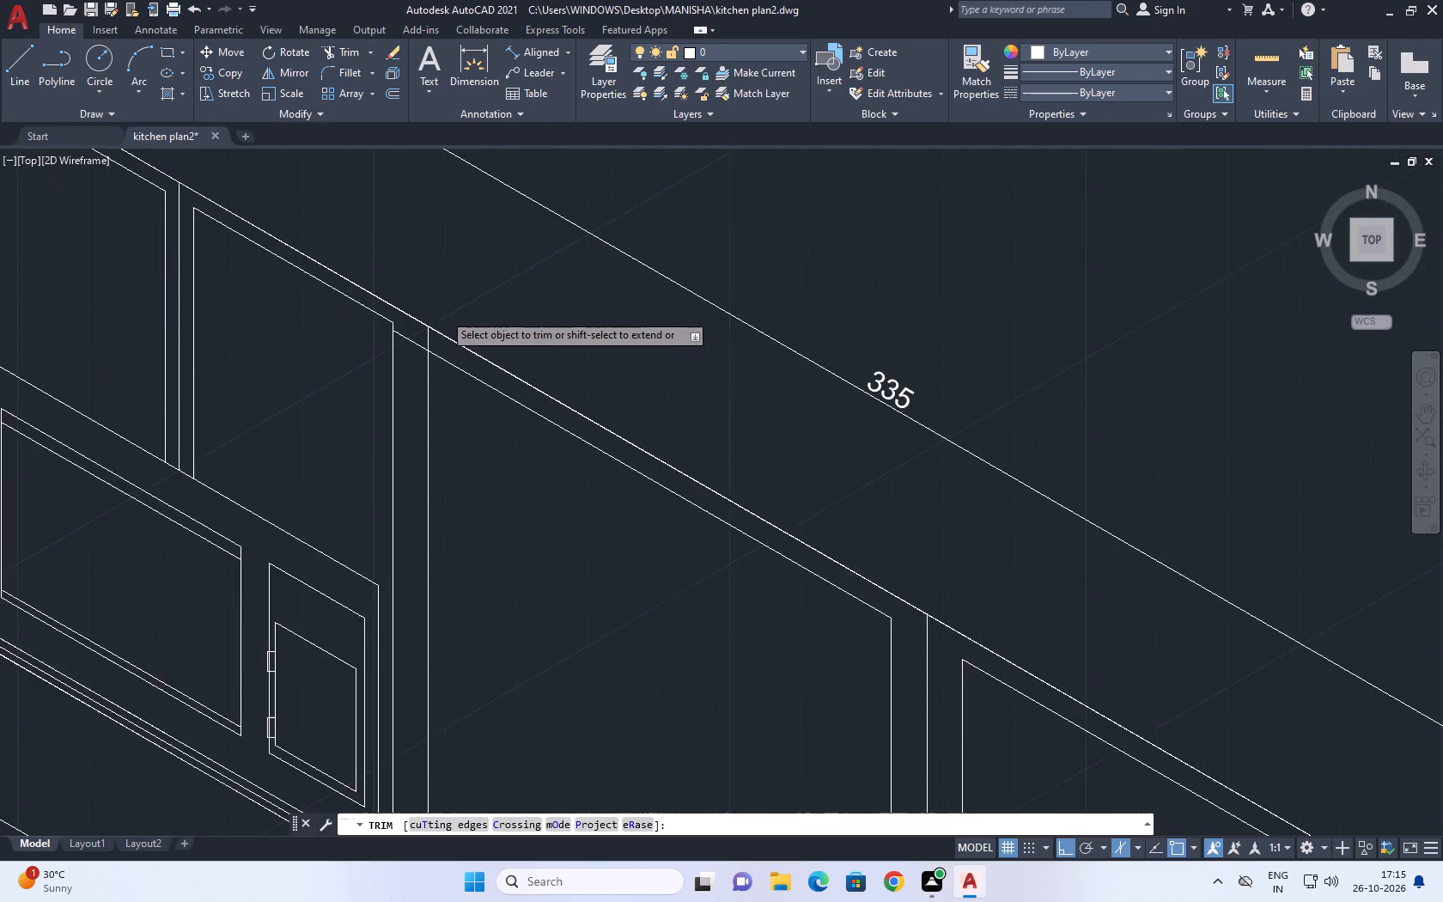
scroll(430, 335, "up", 3)
left_click(414, 333)
scroll(592, 329, "down", 3)
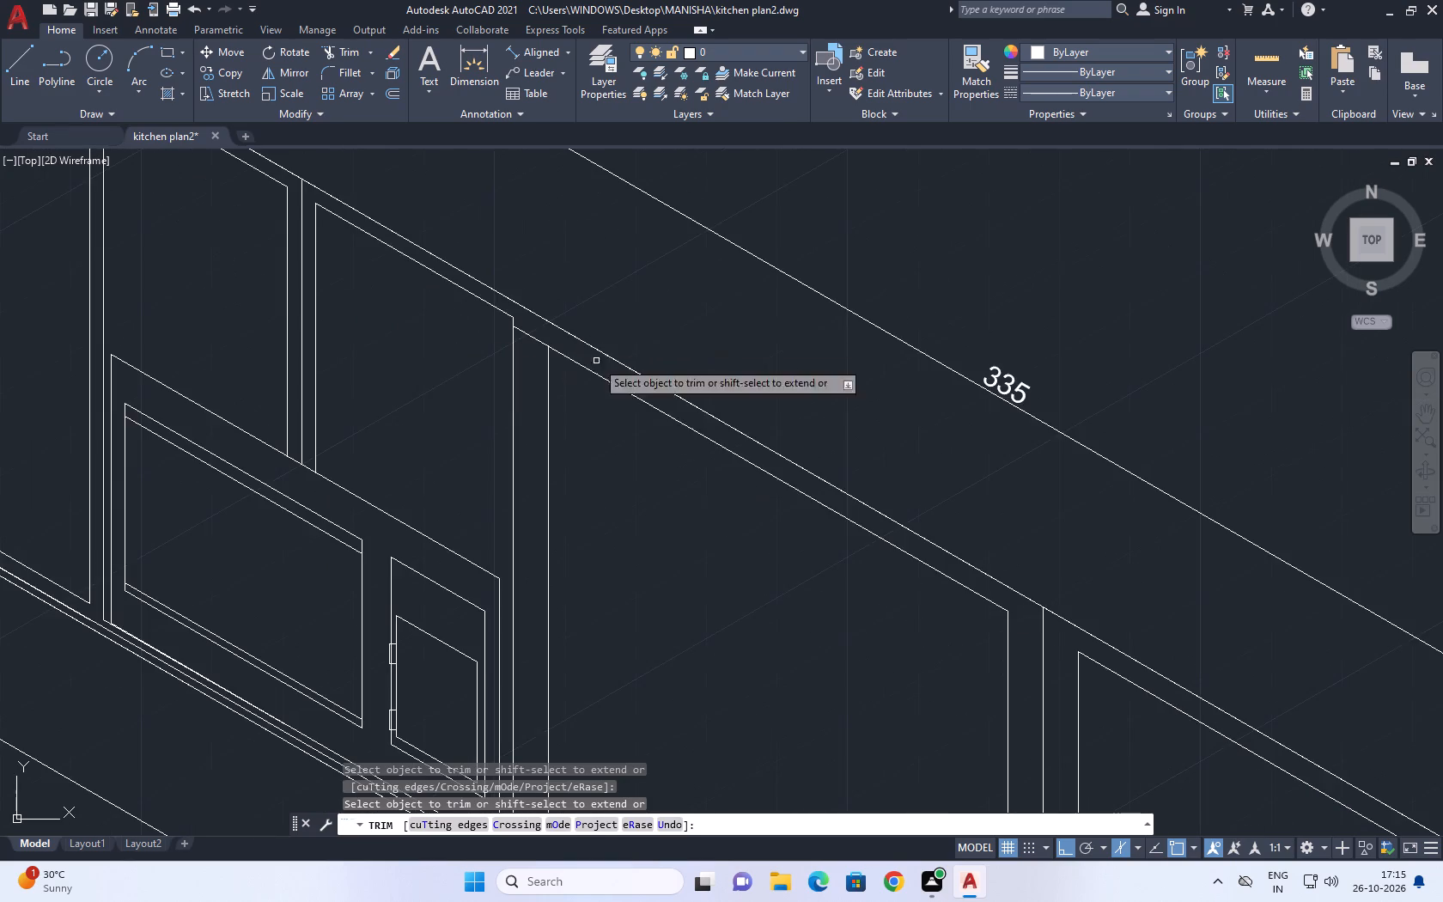
Trim the bottom stub of the same panel's vertical where it crosses the wall cabinets' lower edge lines, and end Trim.
middle_click_drag(523, 631, 615, 324)
scroll(635, 580, "up", 3)
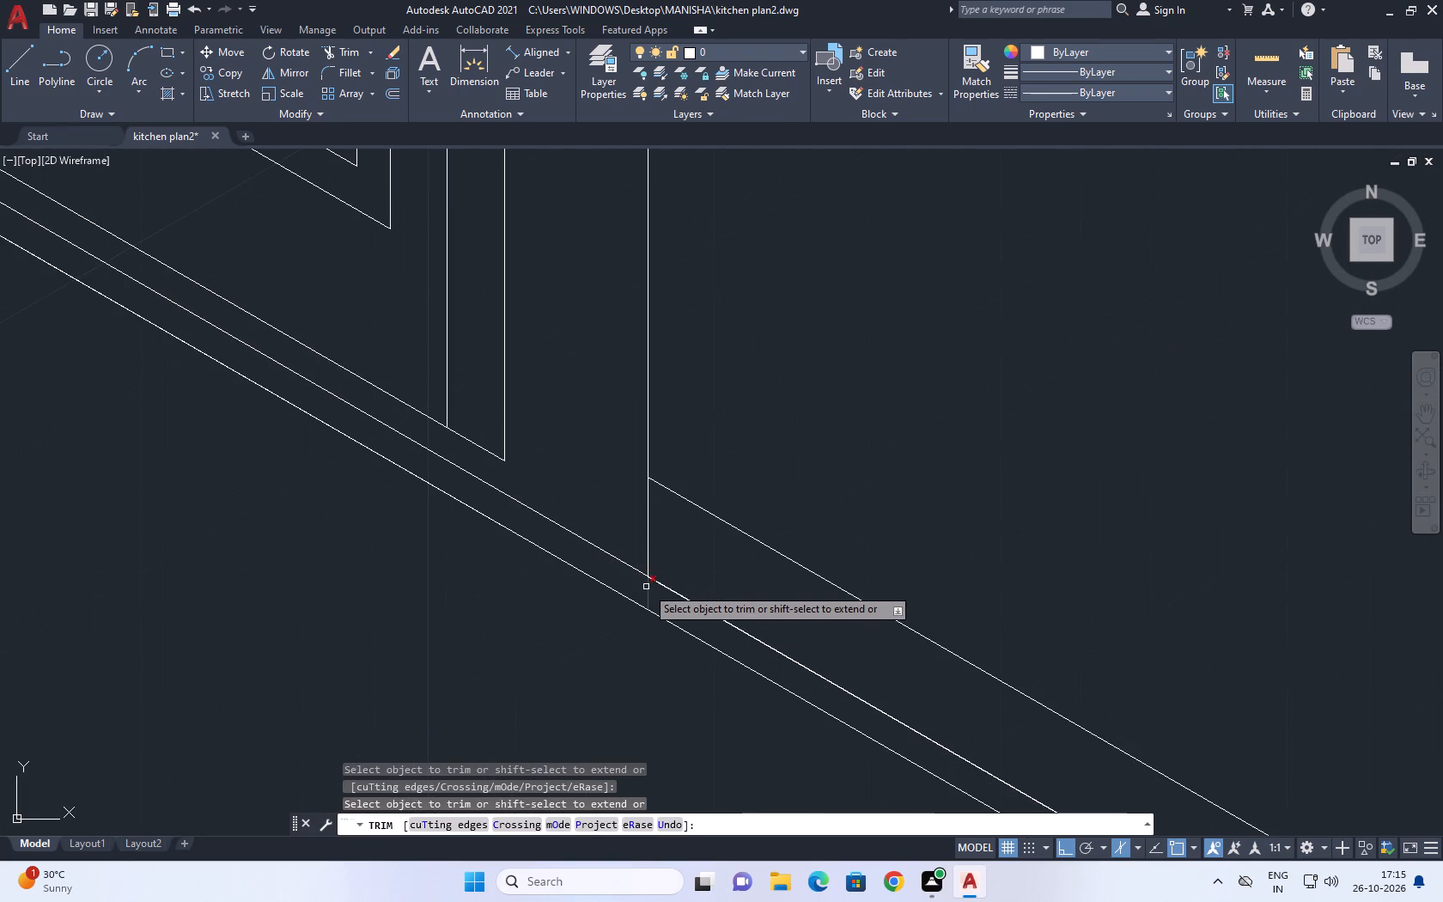
scroll(646, 587, "up", 1)
left_click(650, 610)
left_click(637, 596)
right_click(598, 451)
left_click(635, 483)
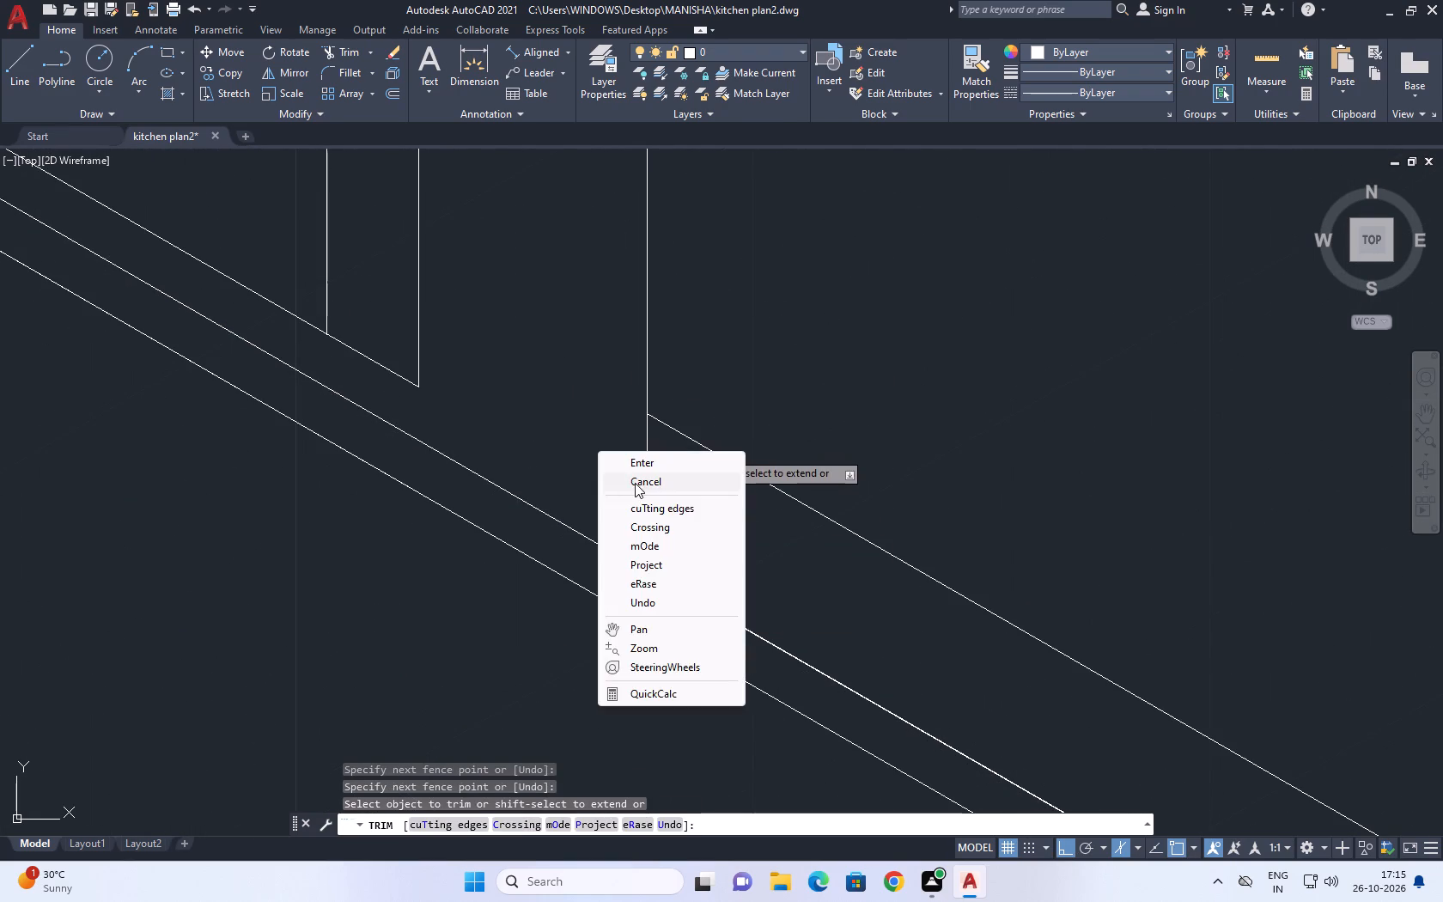
scroll(728, 523, "down", 5)
middle_click_drag(965, 638, 908, 611)
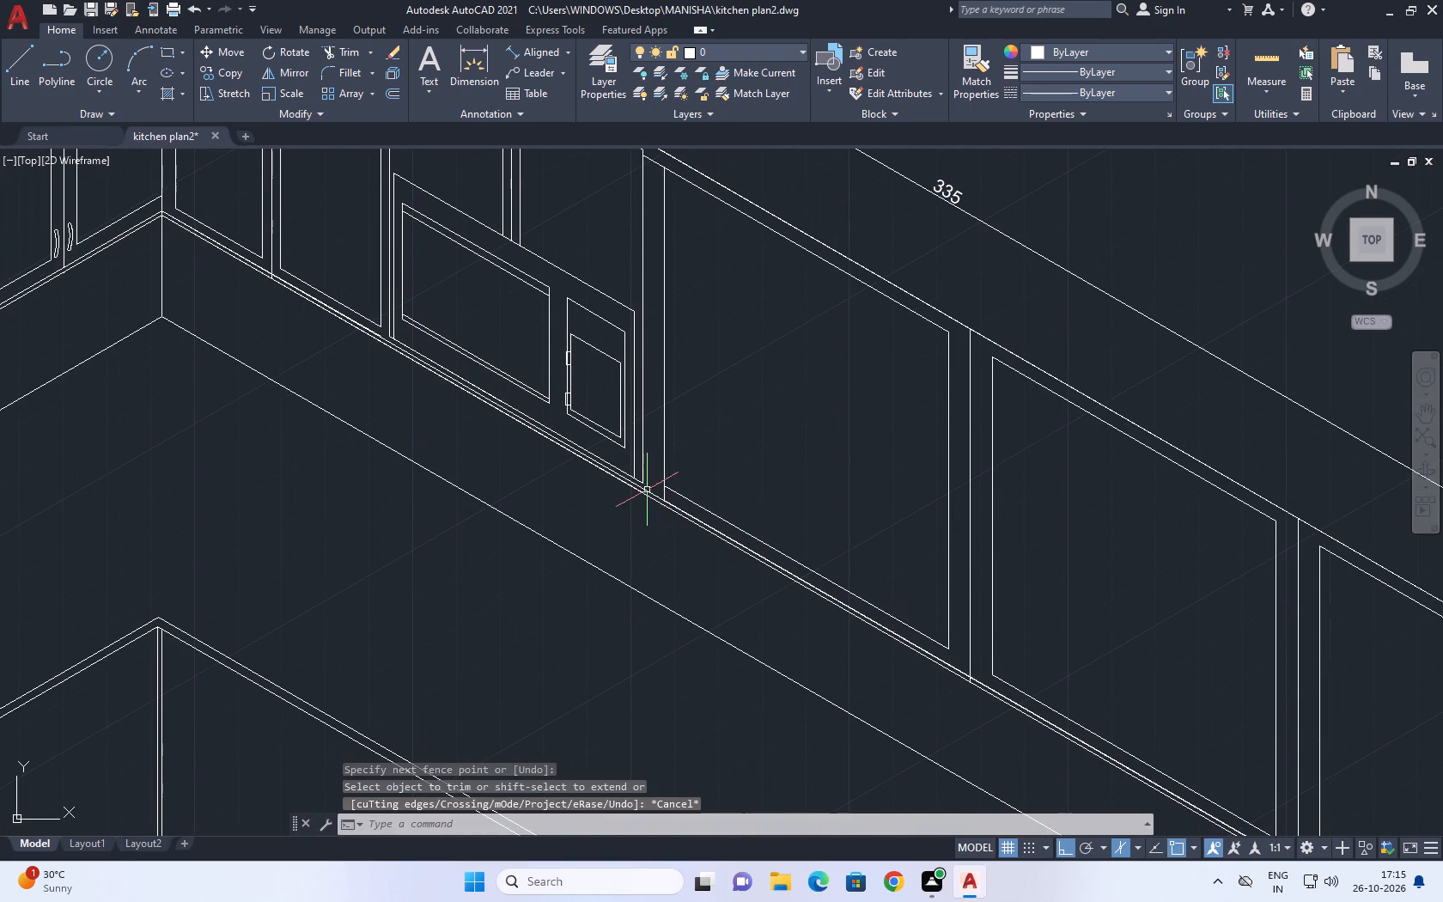
middle_click_drag(657, 424, 648, 559)
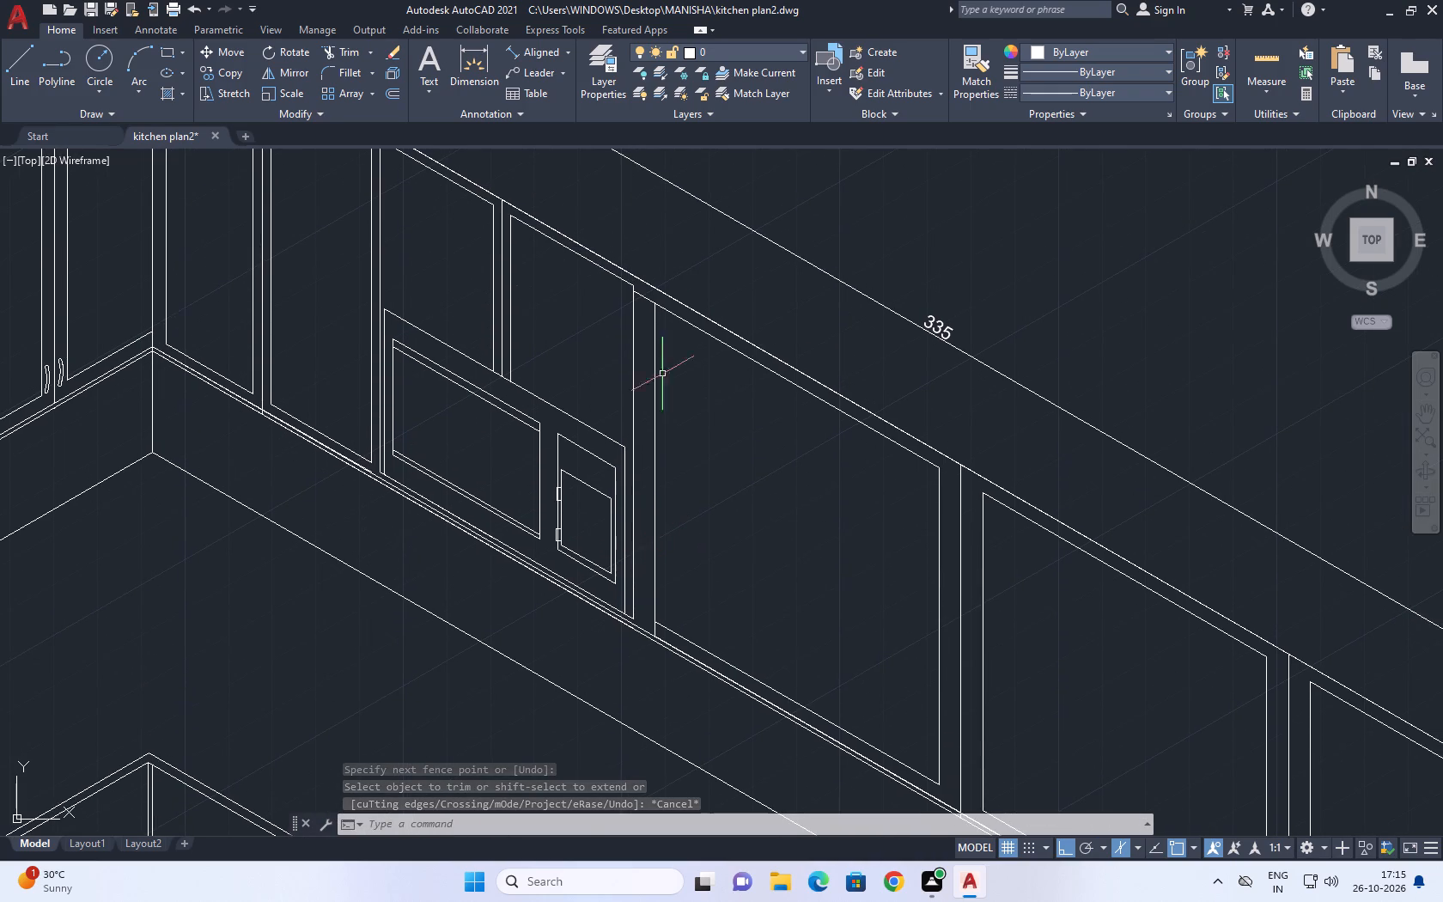
Trim the short piece of the inner top frame line between the two verticals beside the built-in appliance, and end Trim.
middle_click_drag(653, 309, 697, 372)
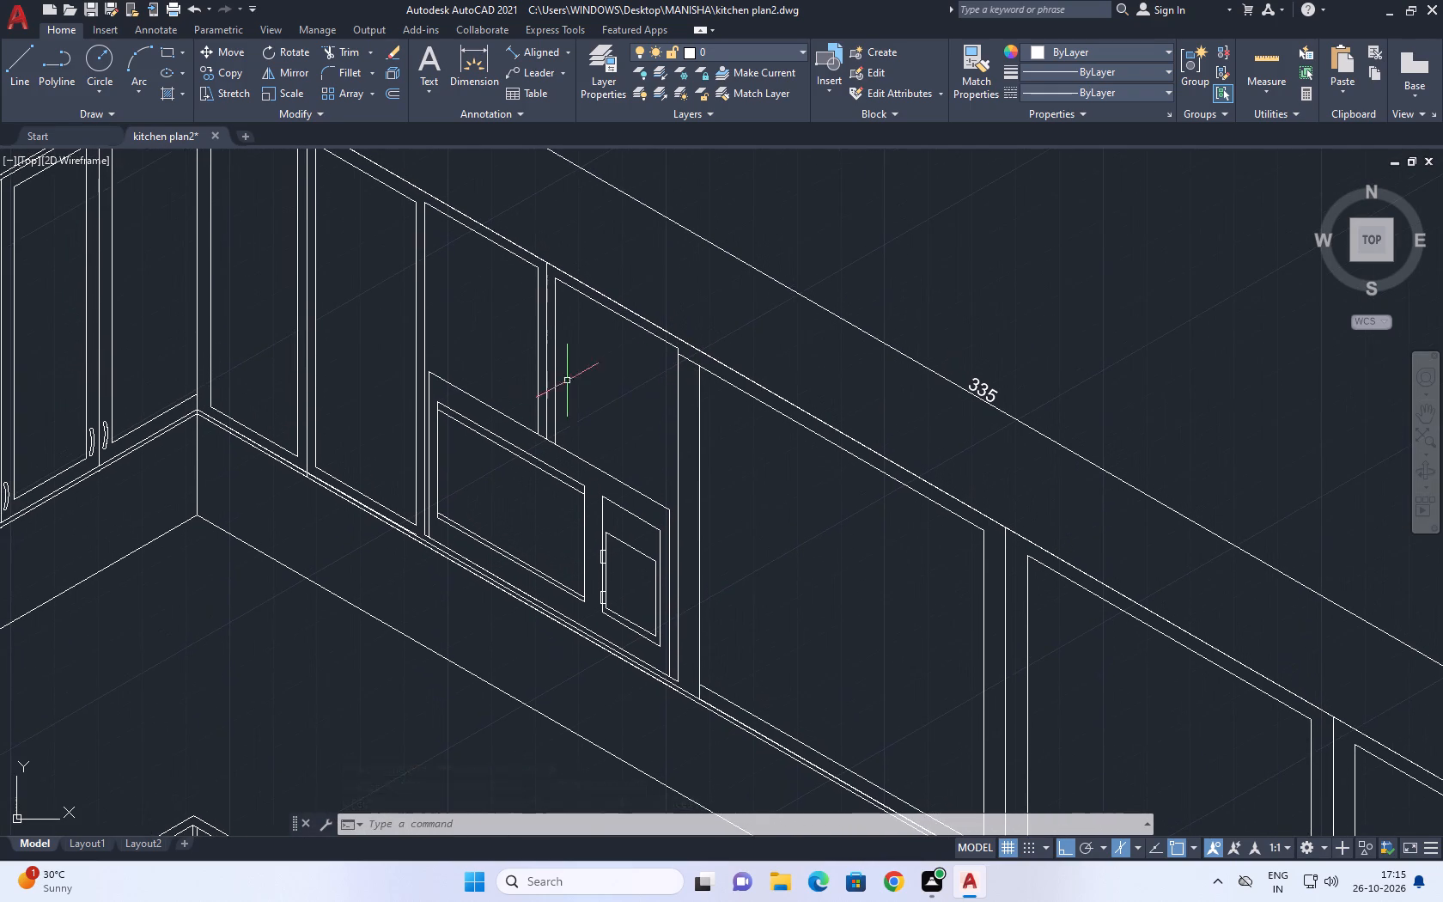
middle_click_drag(680, 480, 752, 336)
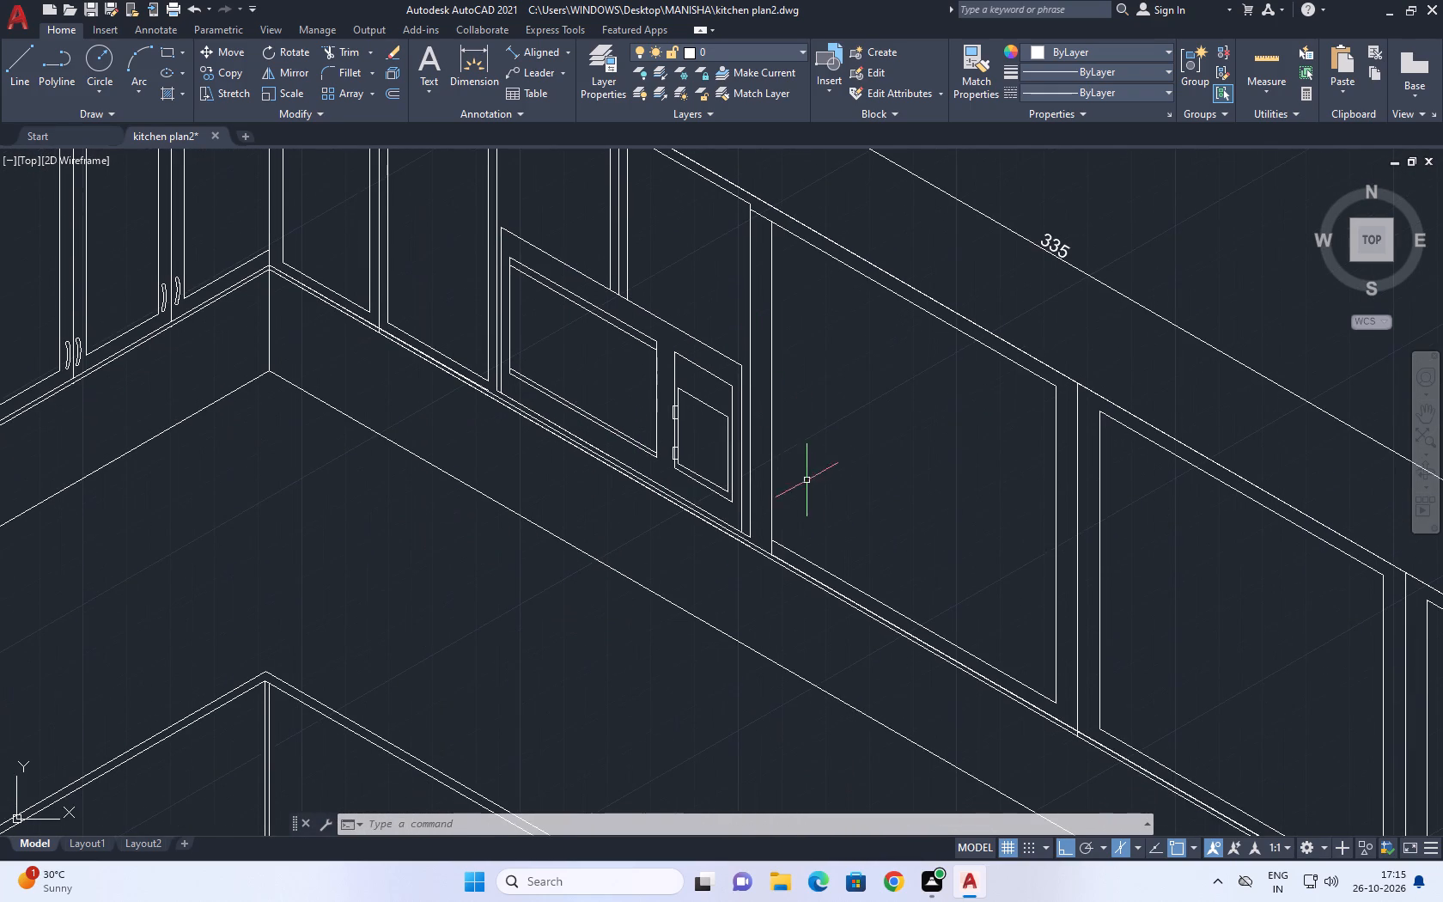
middle_click_drag(872, 409, 801, 428)
middle_click_drag(726, 320, 724, 321)
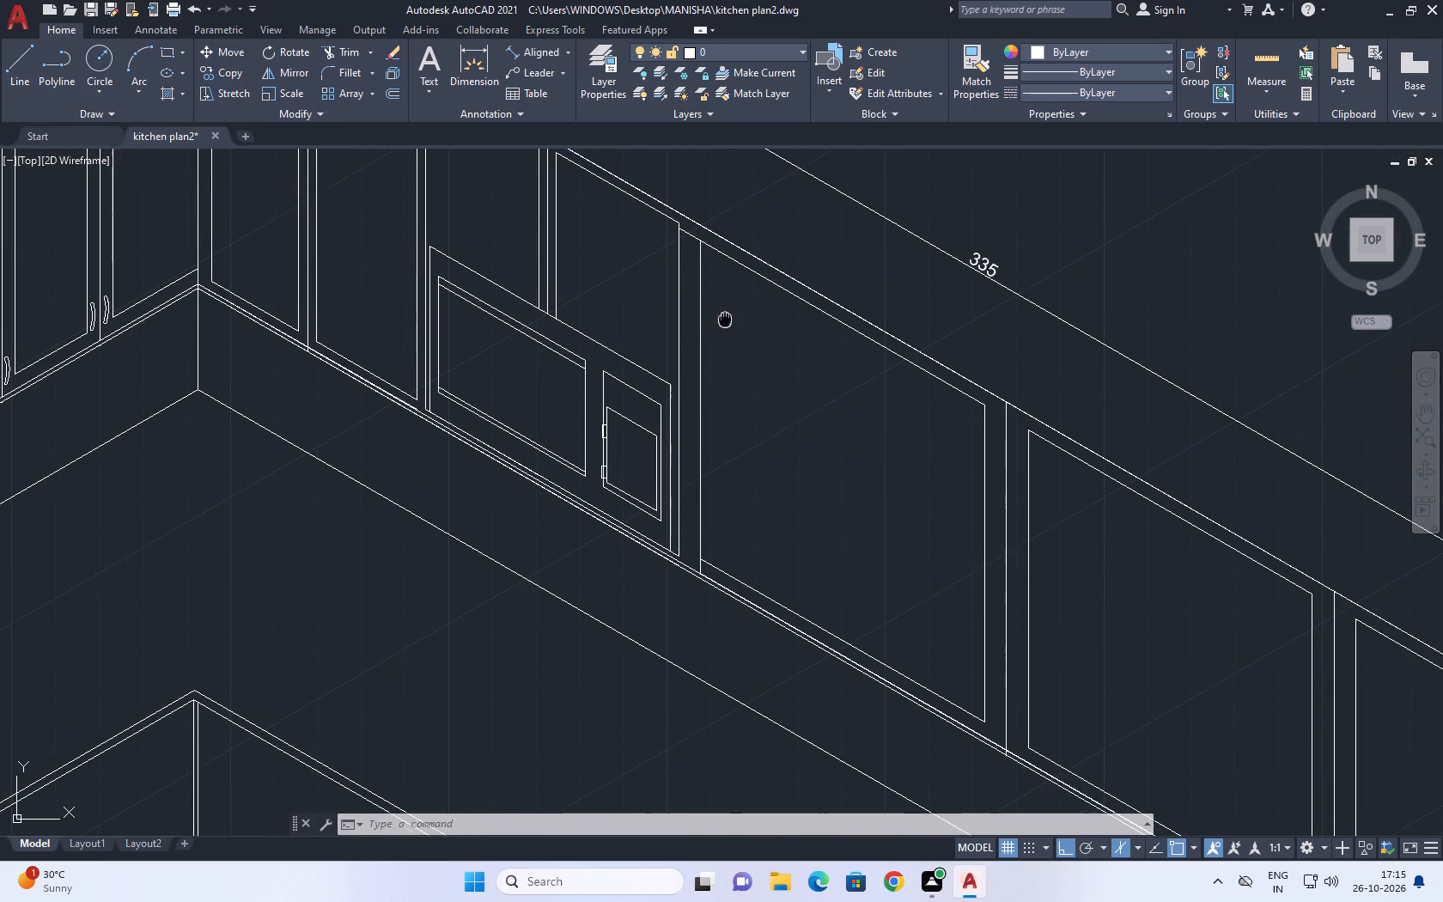
middle_click_drag(724, 321, 715, 350)
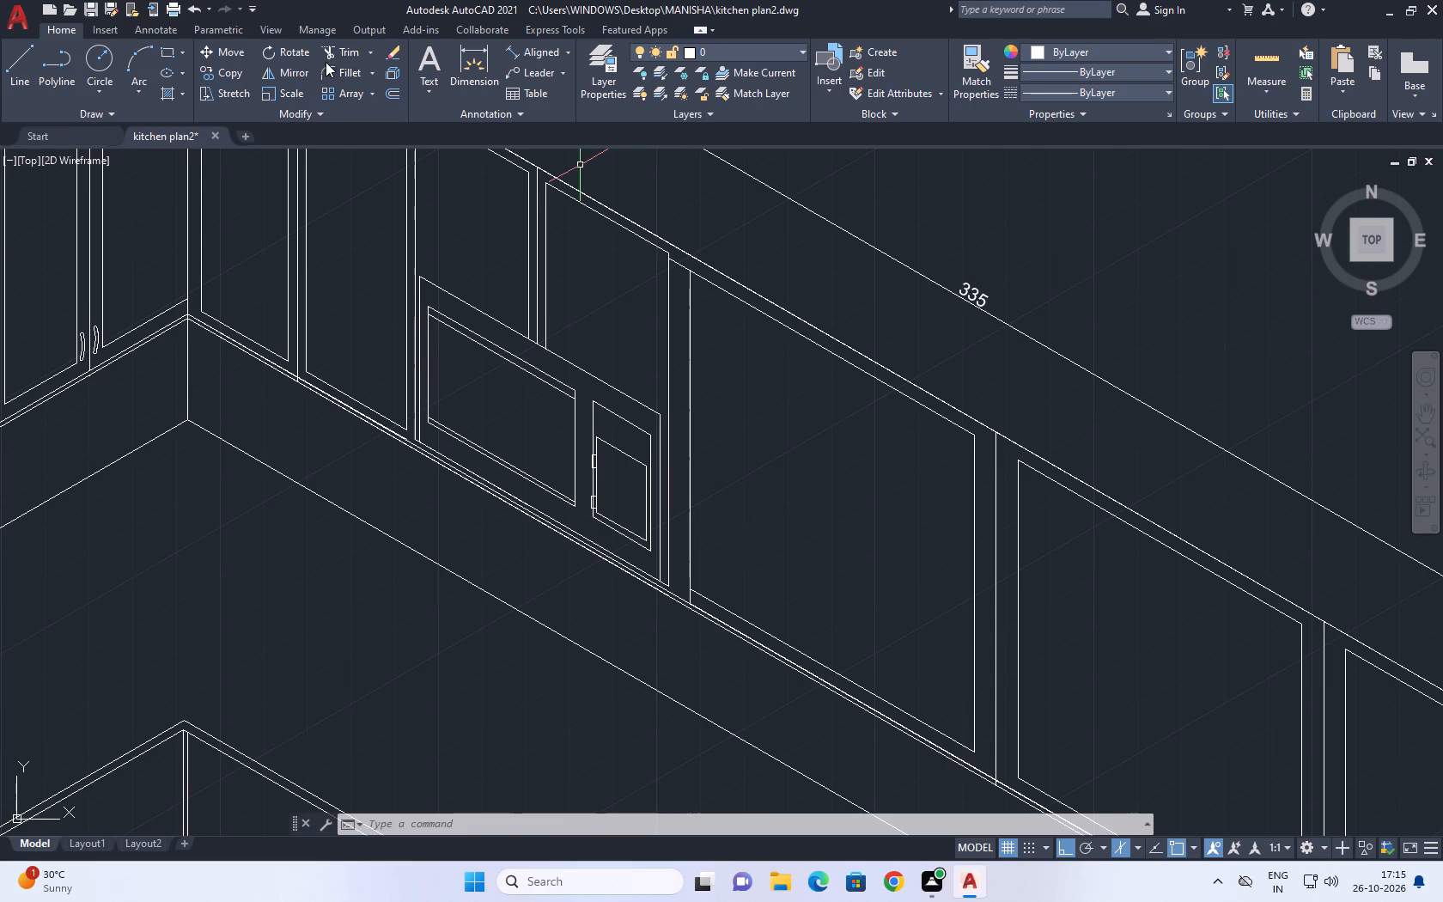
left_click(336, 52)
scroll(685, 285, "up", 3)
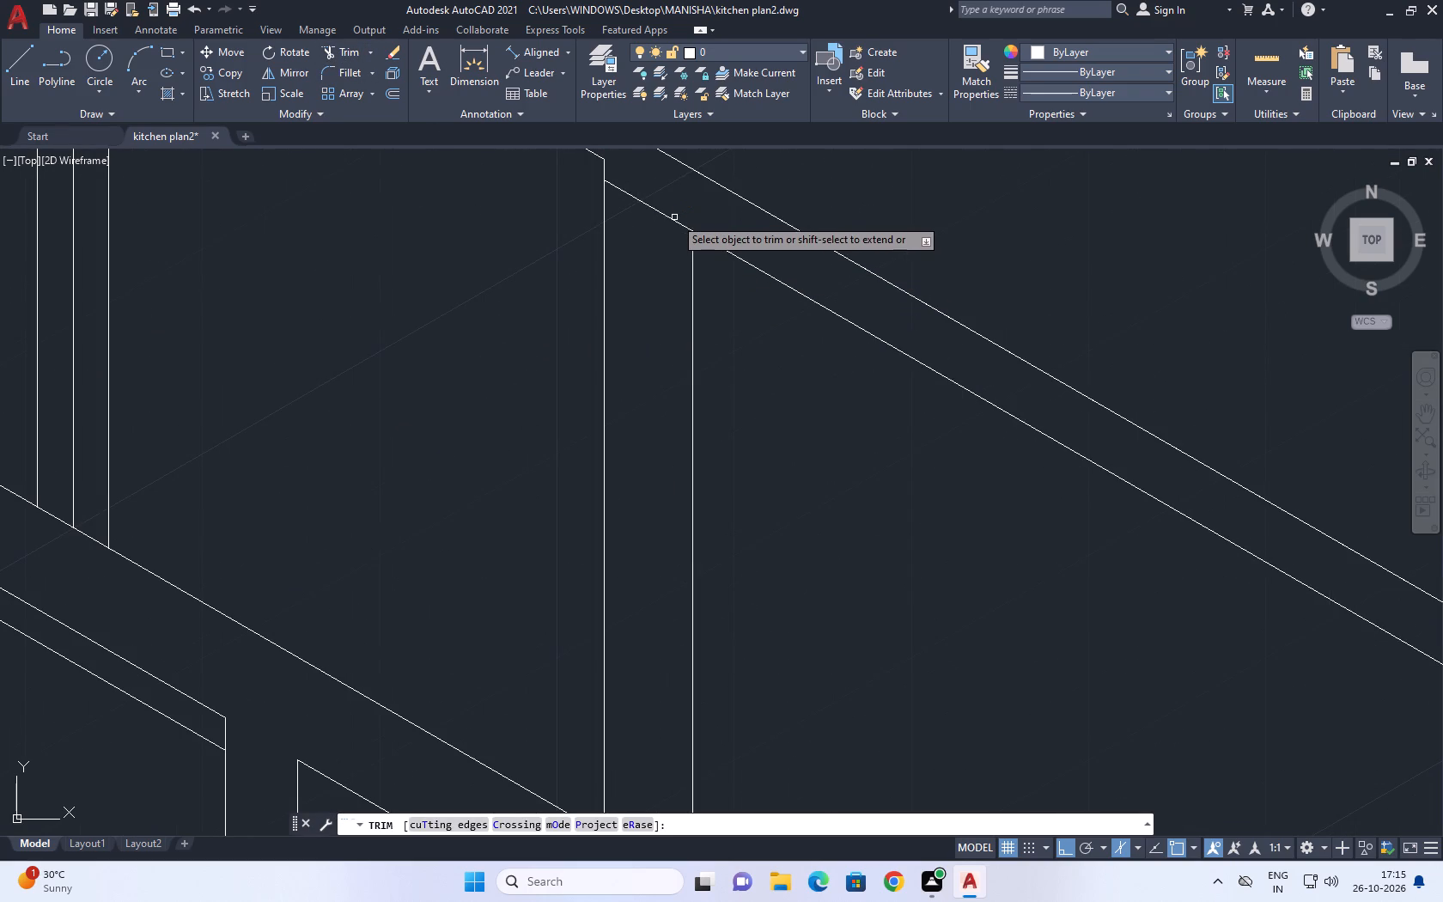
left_click(673, 219)
right_click(722, 319)
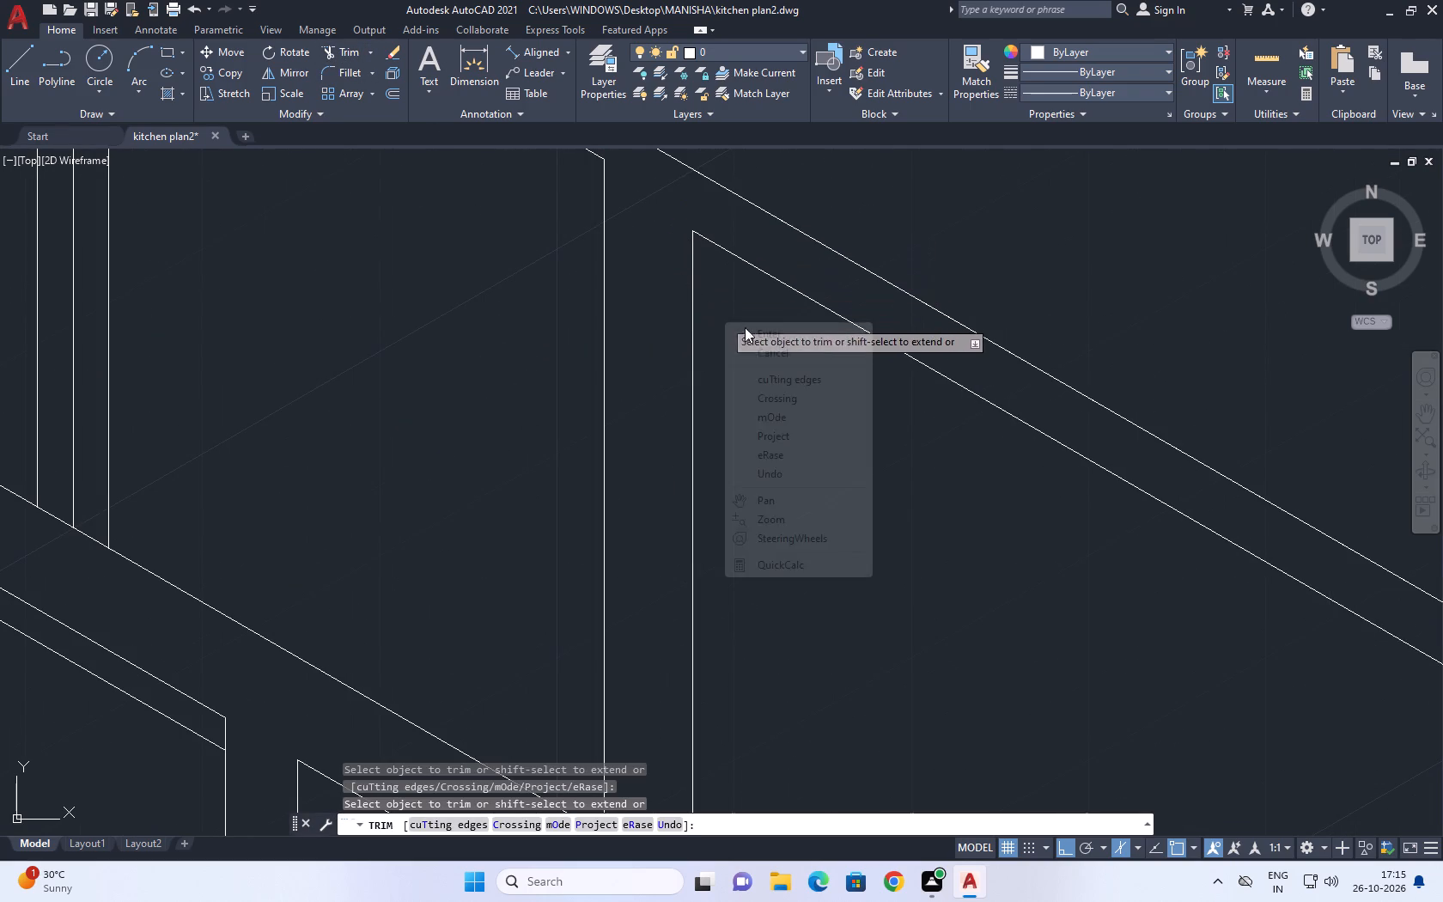
left_click(771, 348)
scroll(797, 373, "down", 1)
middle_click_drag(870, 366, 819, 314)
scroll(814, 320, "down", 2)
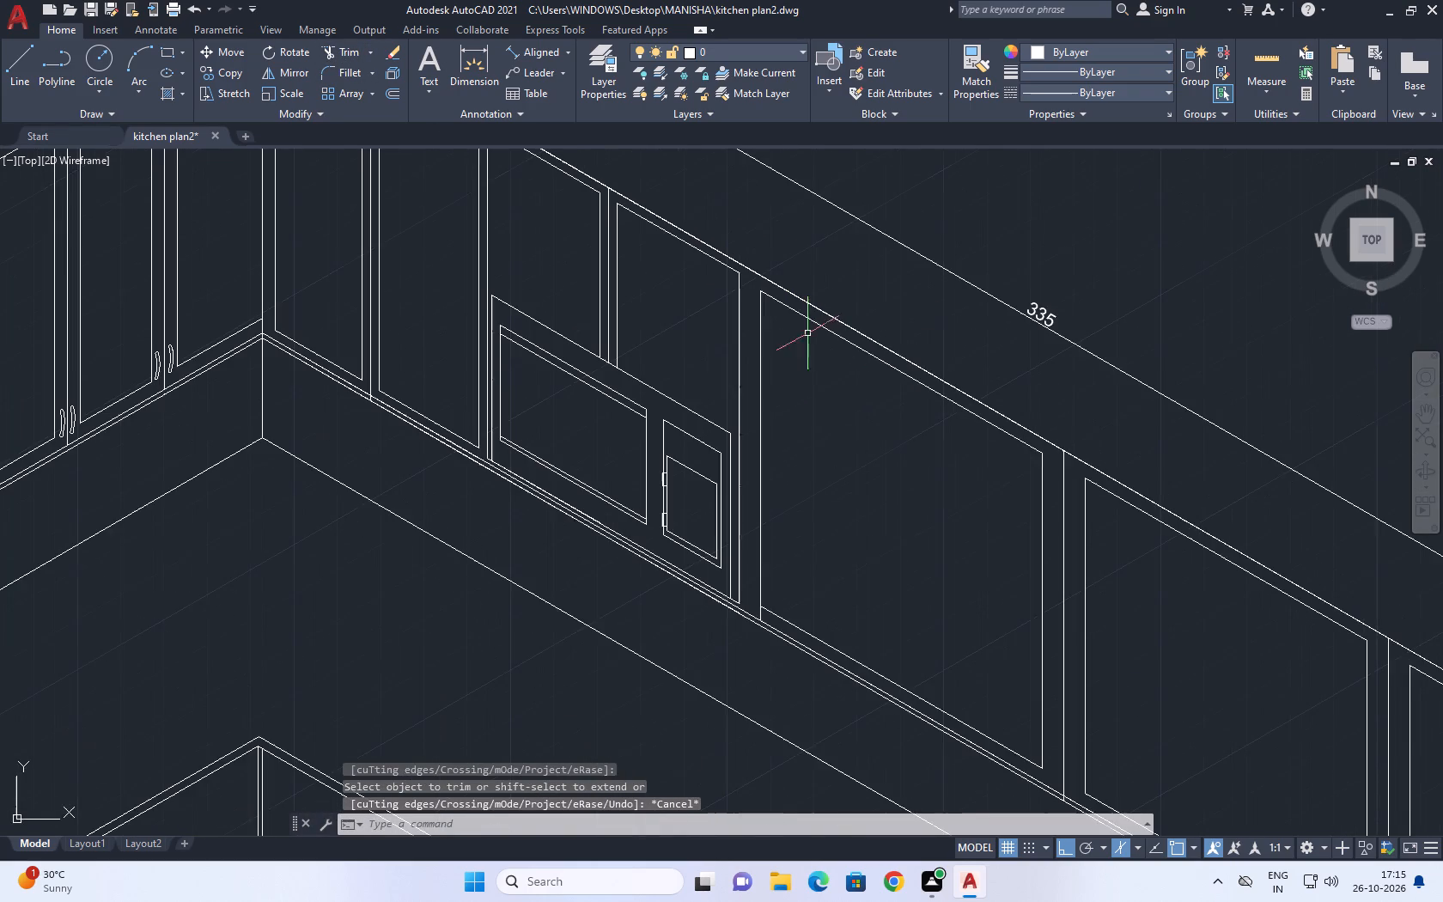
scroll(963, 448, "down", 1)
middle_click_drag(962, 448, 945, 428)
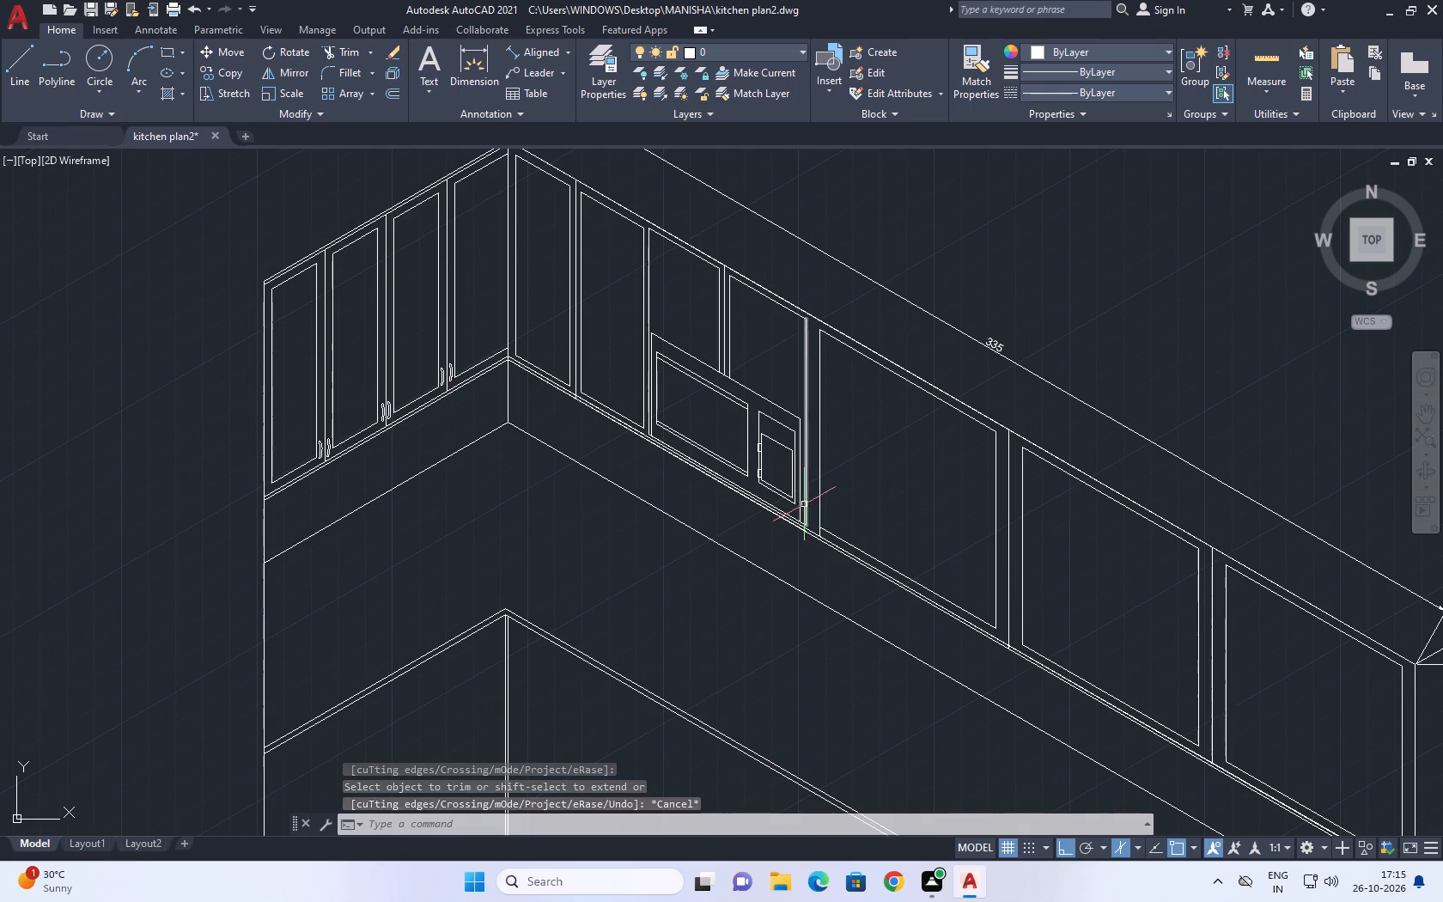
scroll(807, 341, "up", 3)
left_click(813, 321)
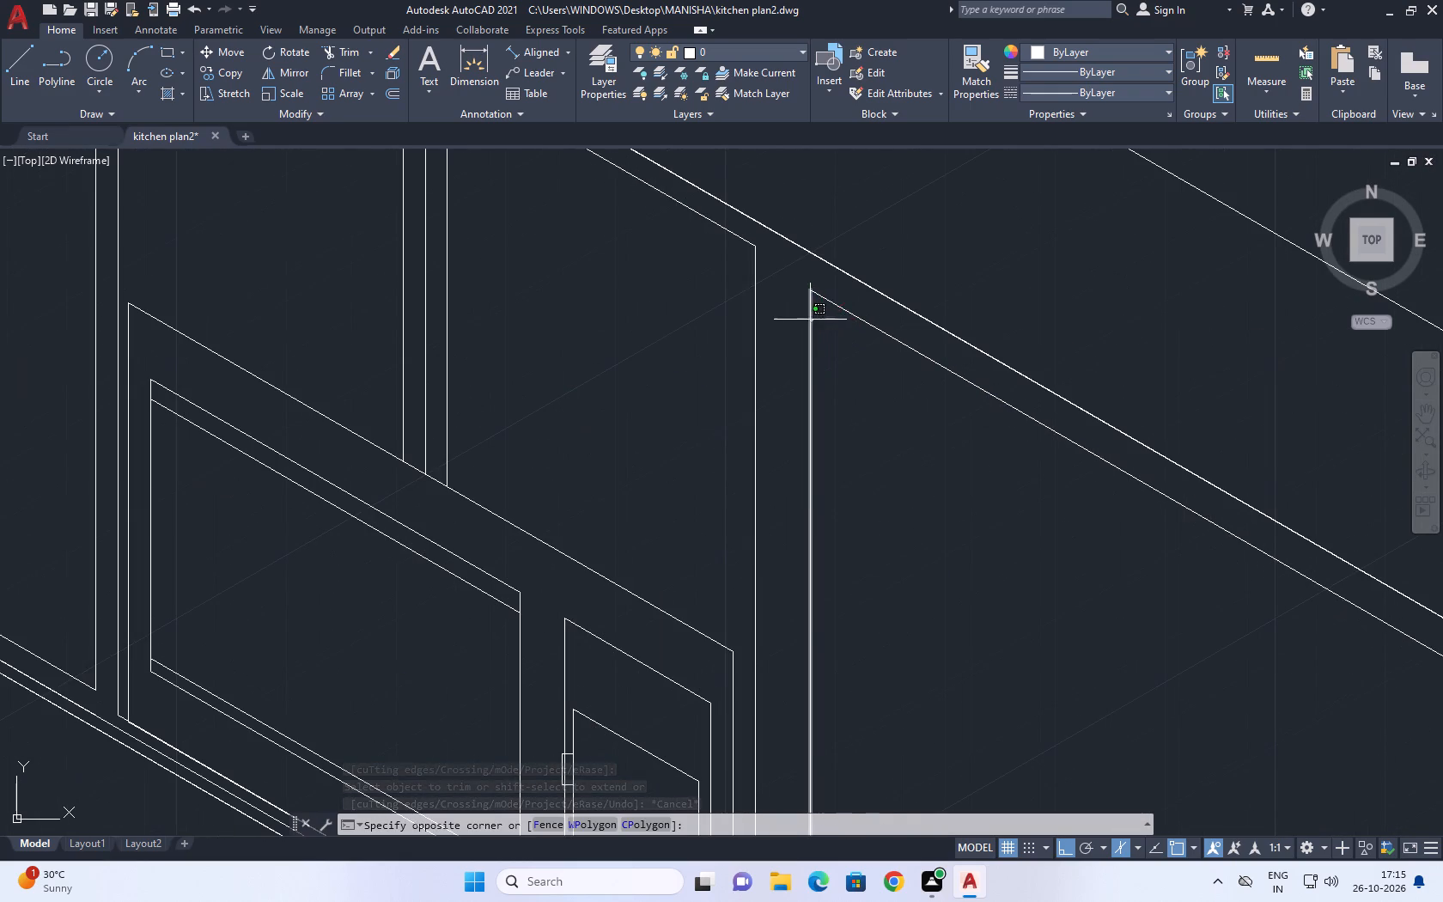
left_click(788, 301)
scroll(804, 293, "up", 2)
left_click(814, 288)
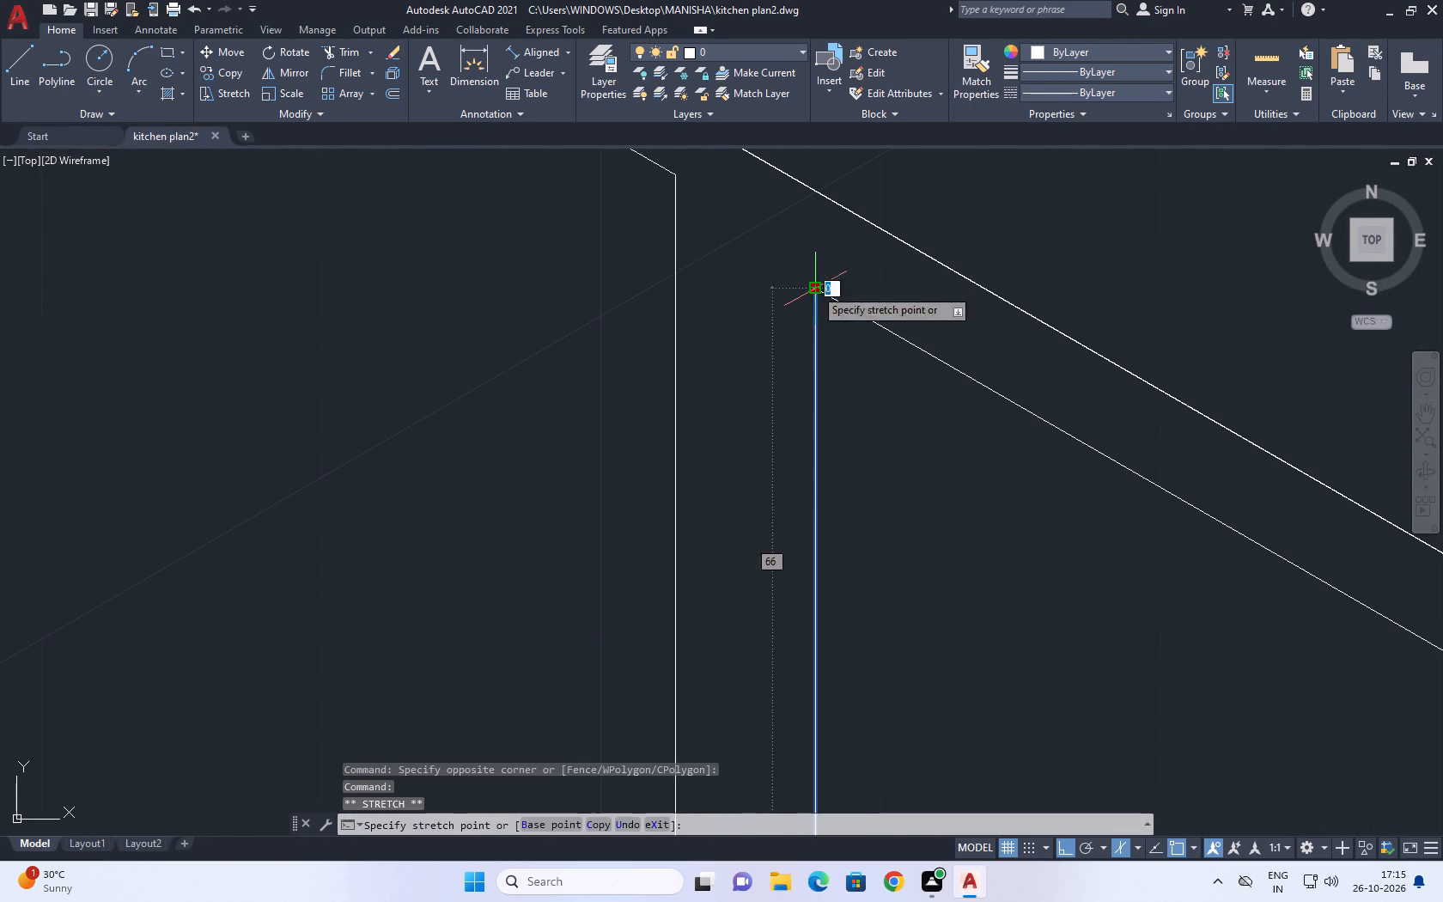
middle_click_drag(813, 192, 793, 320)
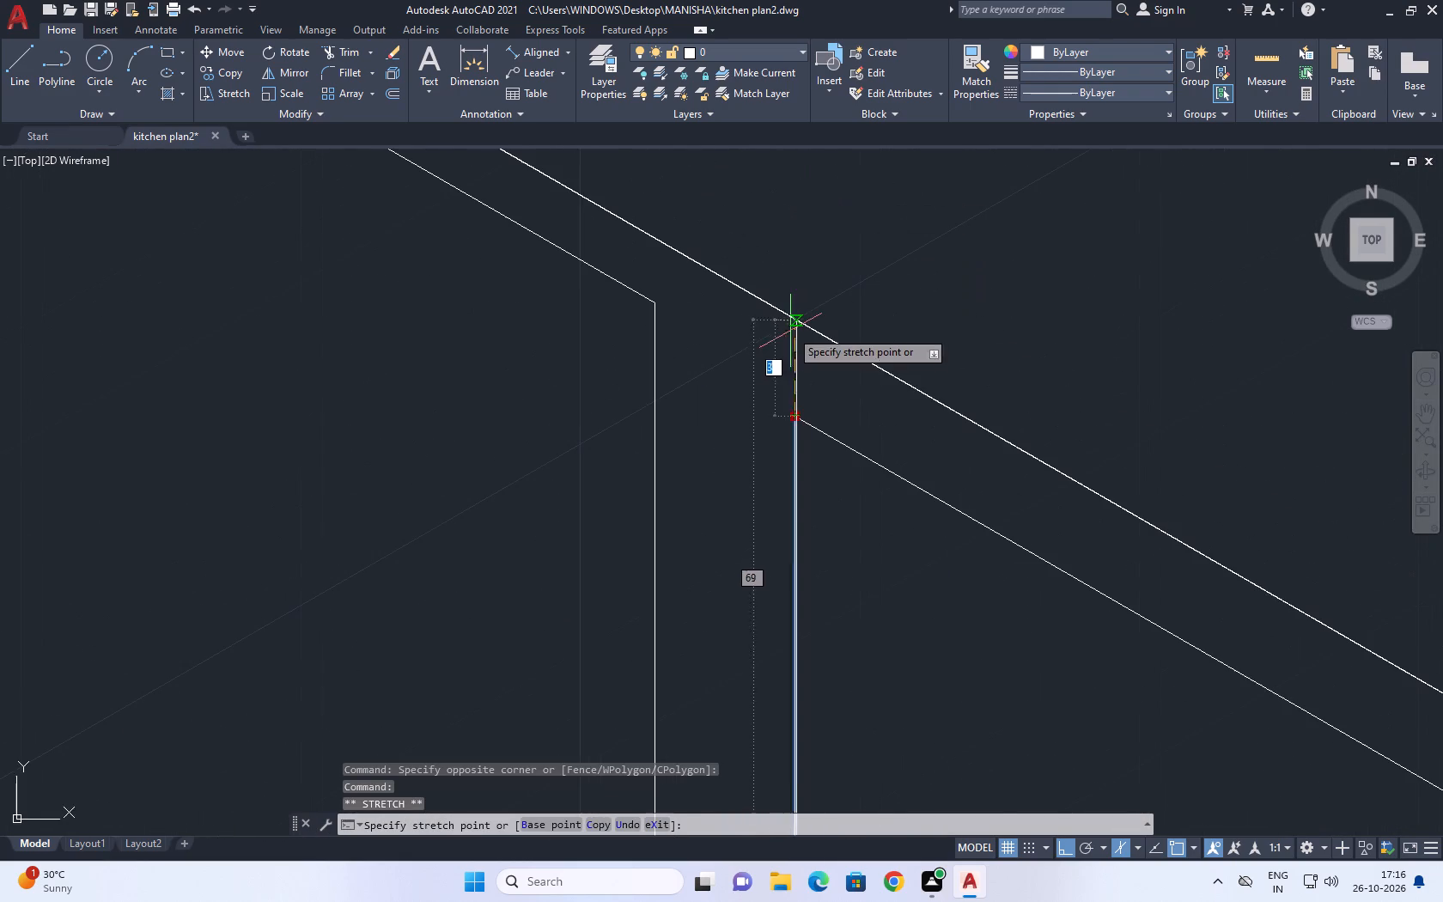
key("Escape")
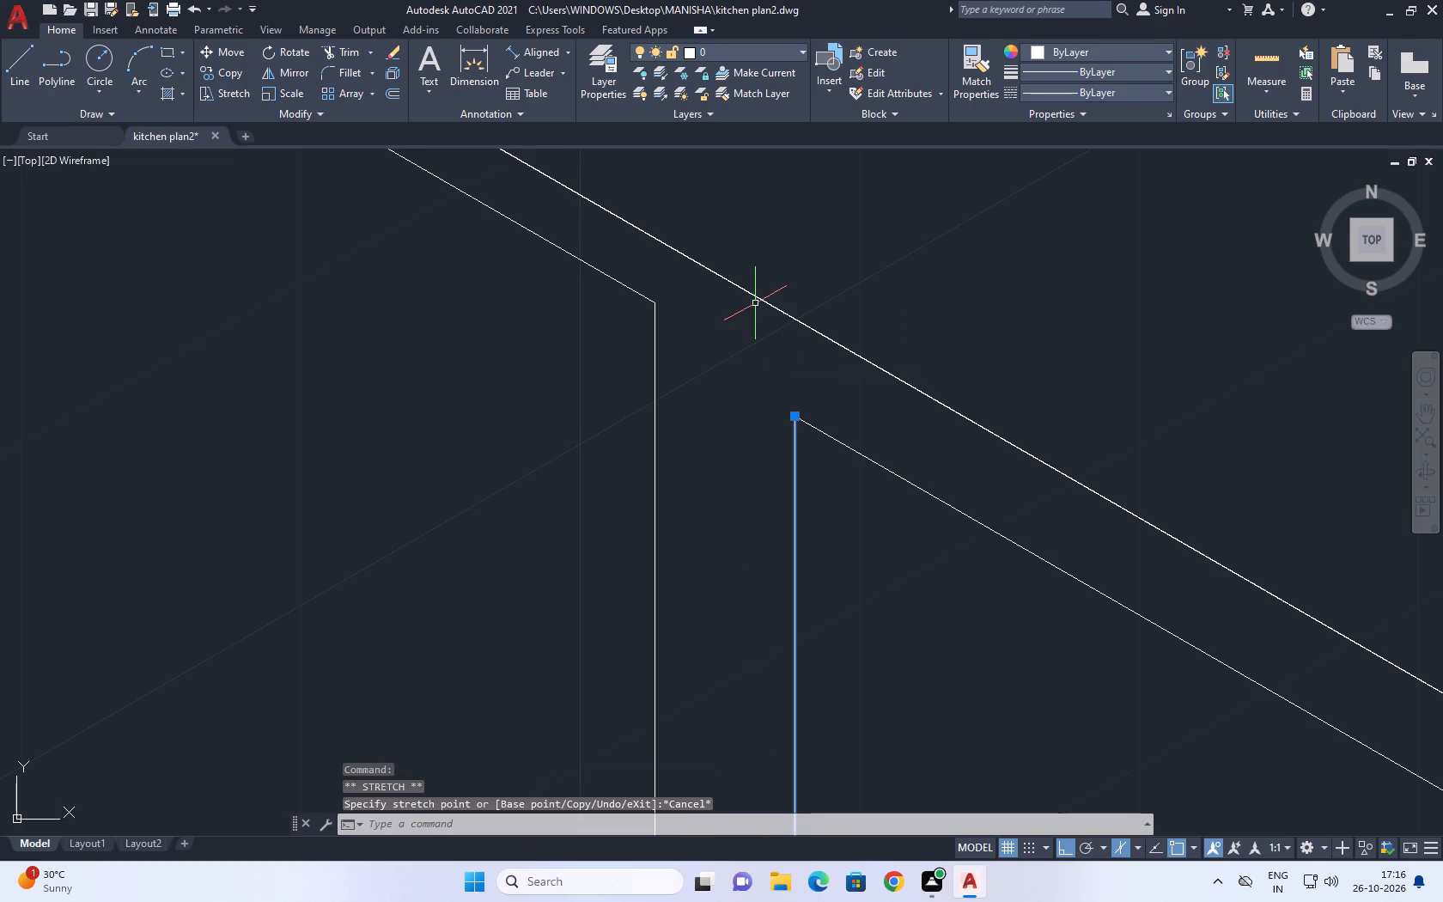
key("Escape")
Extend the large wall cabinet panel's vertical next to the appliance up to the cabinets' top edge line, and end Extend.
type("ex")
key("space")
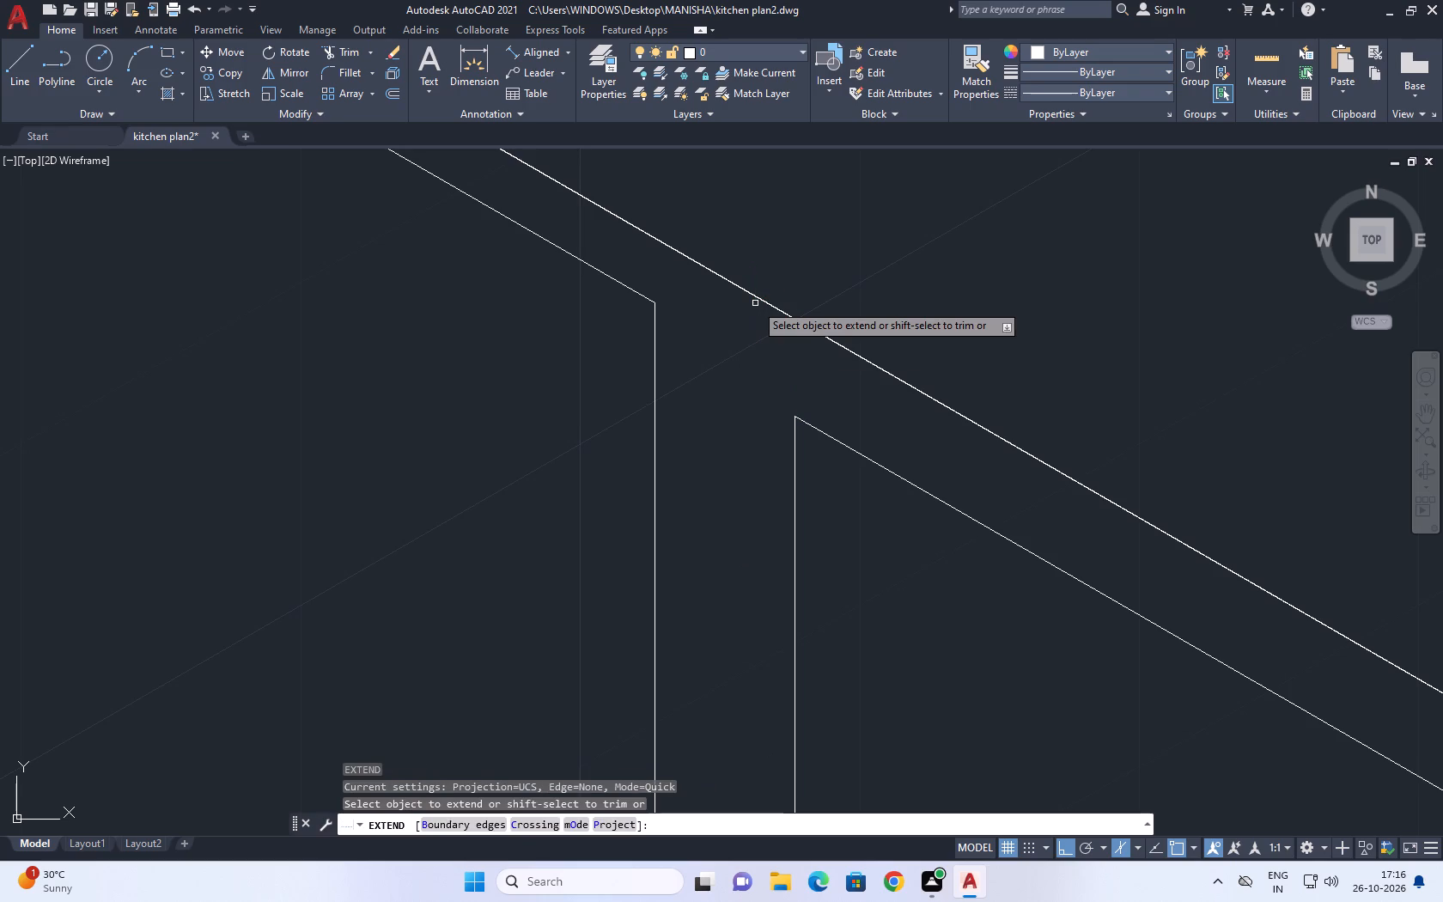
left_click_drag(843, 600, 831, 594)
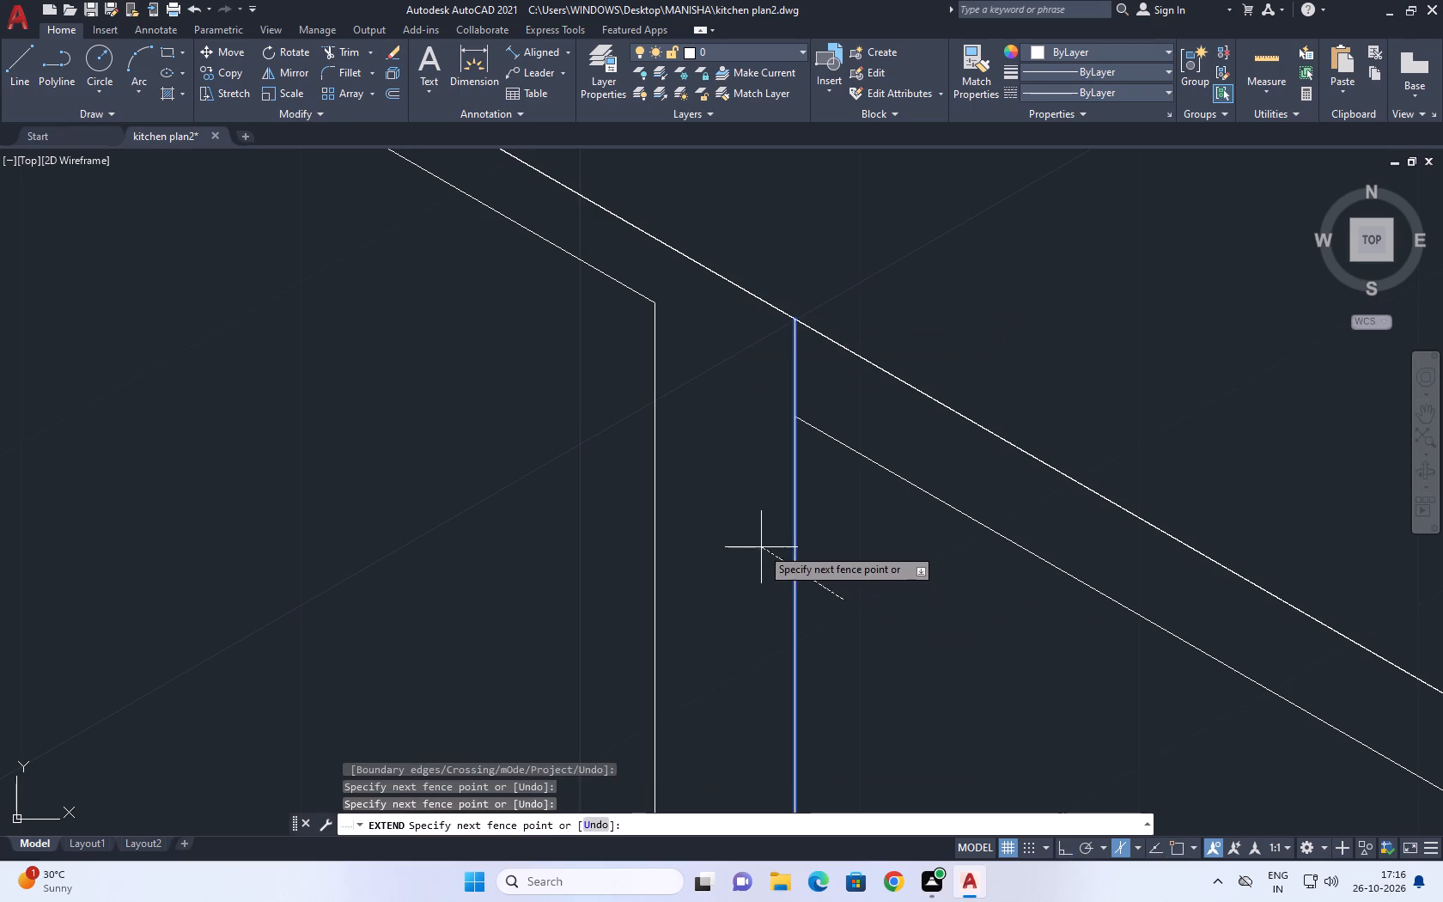
left_click(761, 547)
right_click(761, 513)
left_click(813, 549)
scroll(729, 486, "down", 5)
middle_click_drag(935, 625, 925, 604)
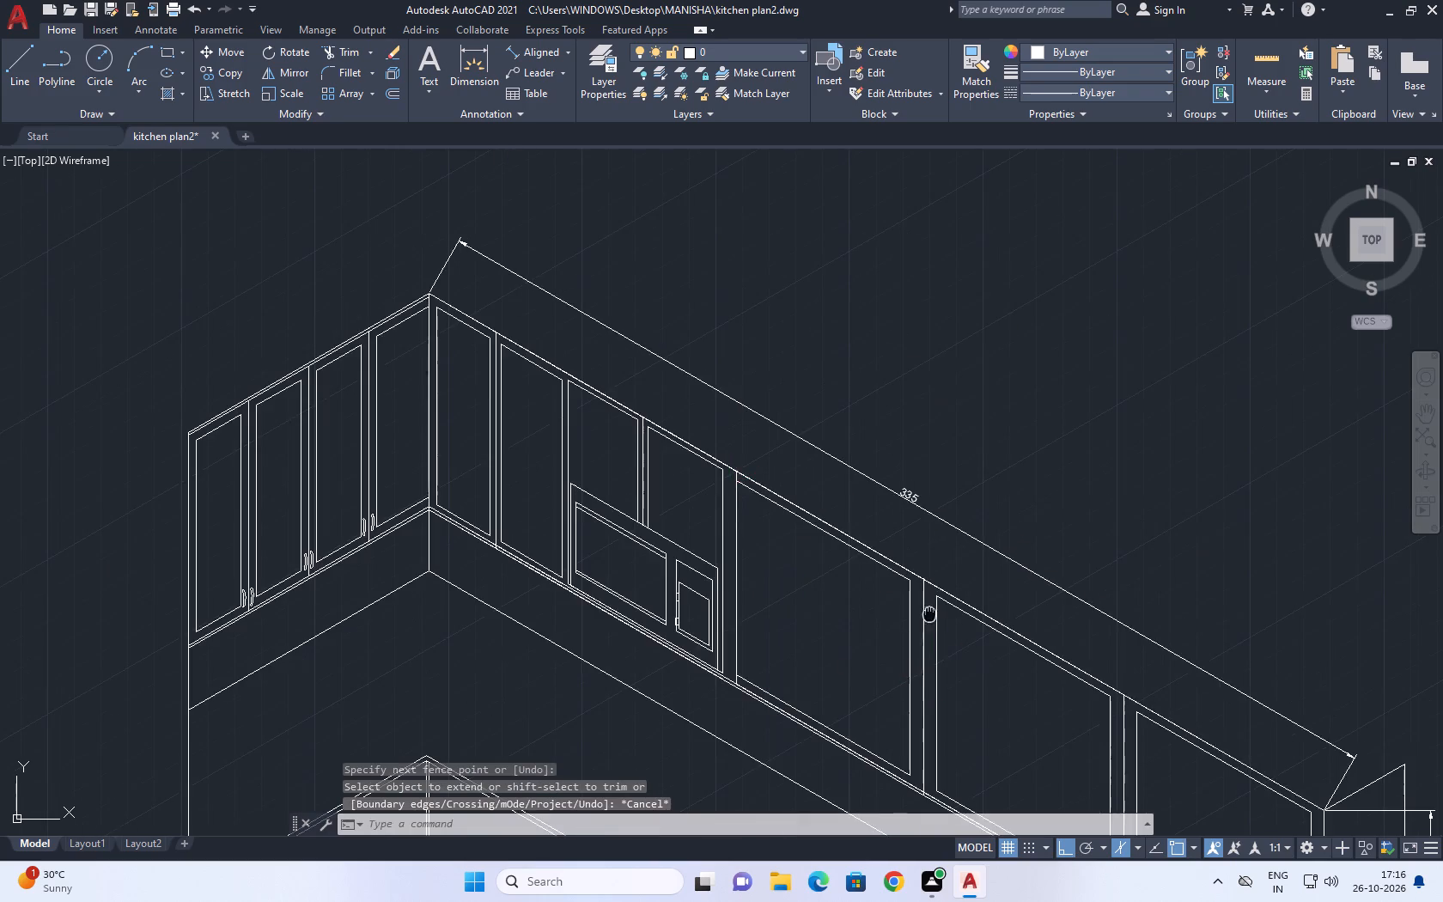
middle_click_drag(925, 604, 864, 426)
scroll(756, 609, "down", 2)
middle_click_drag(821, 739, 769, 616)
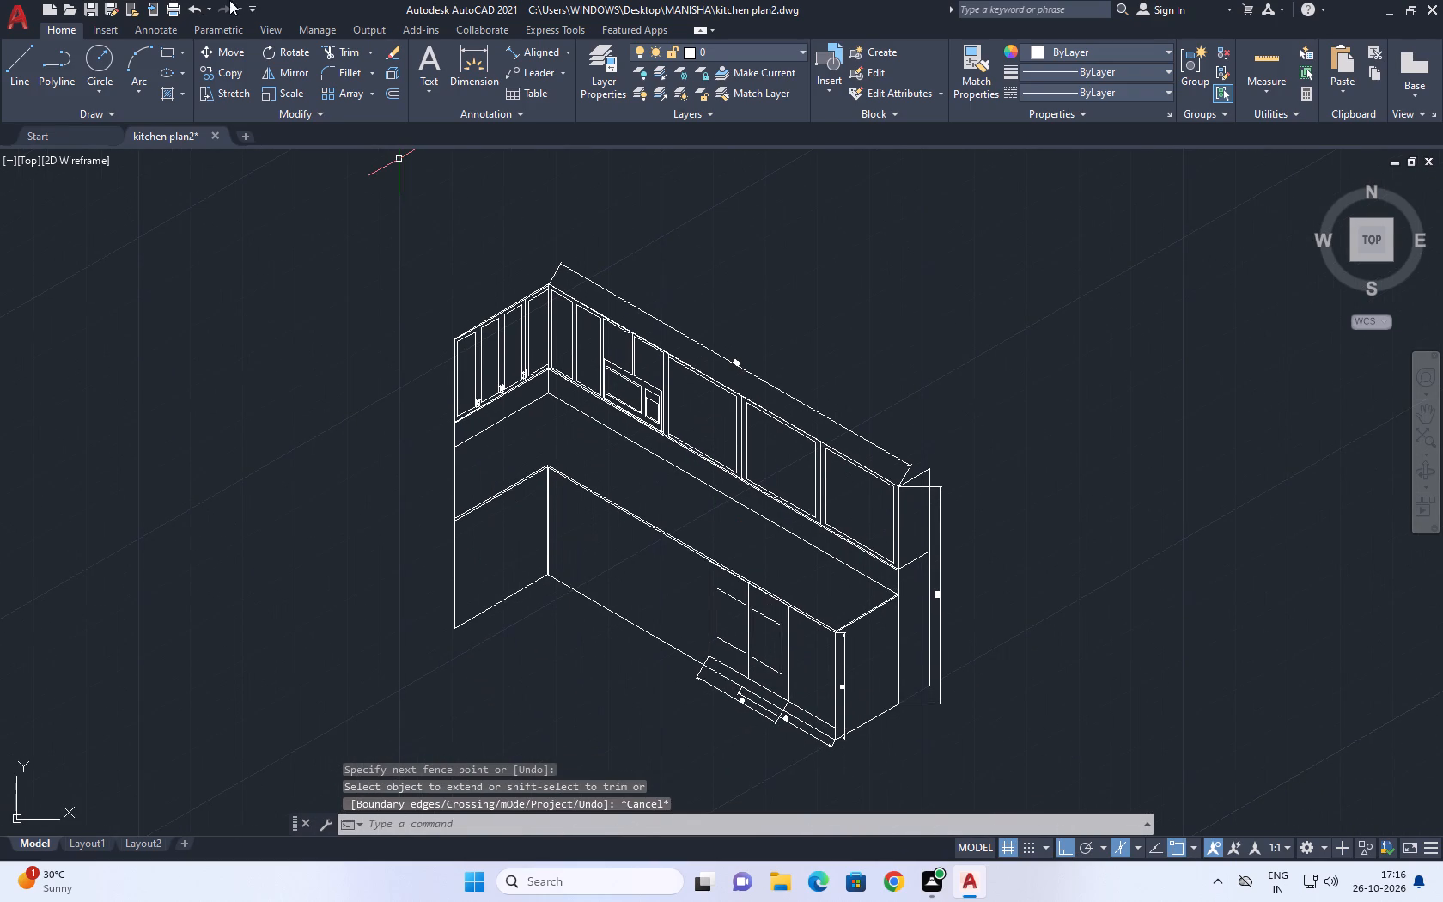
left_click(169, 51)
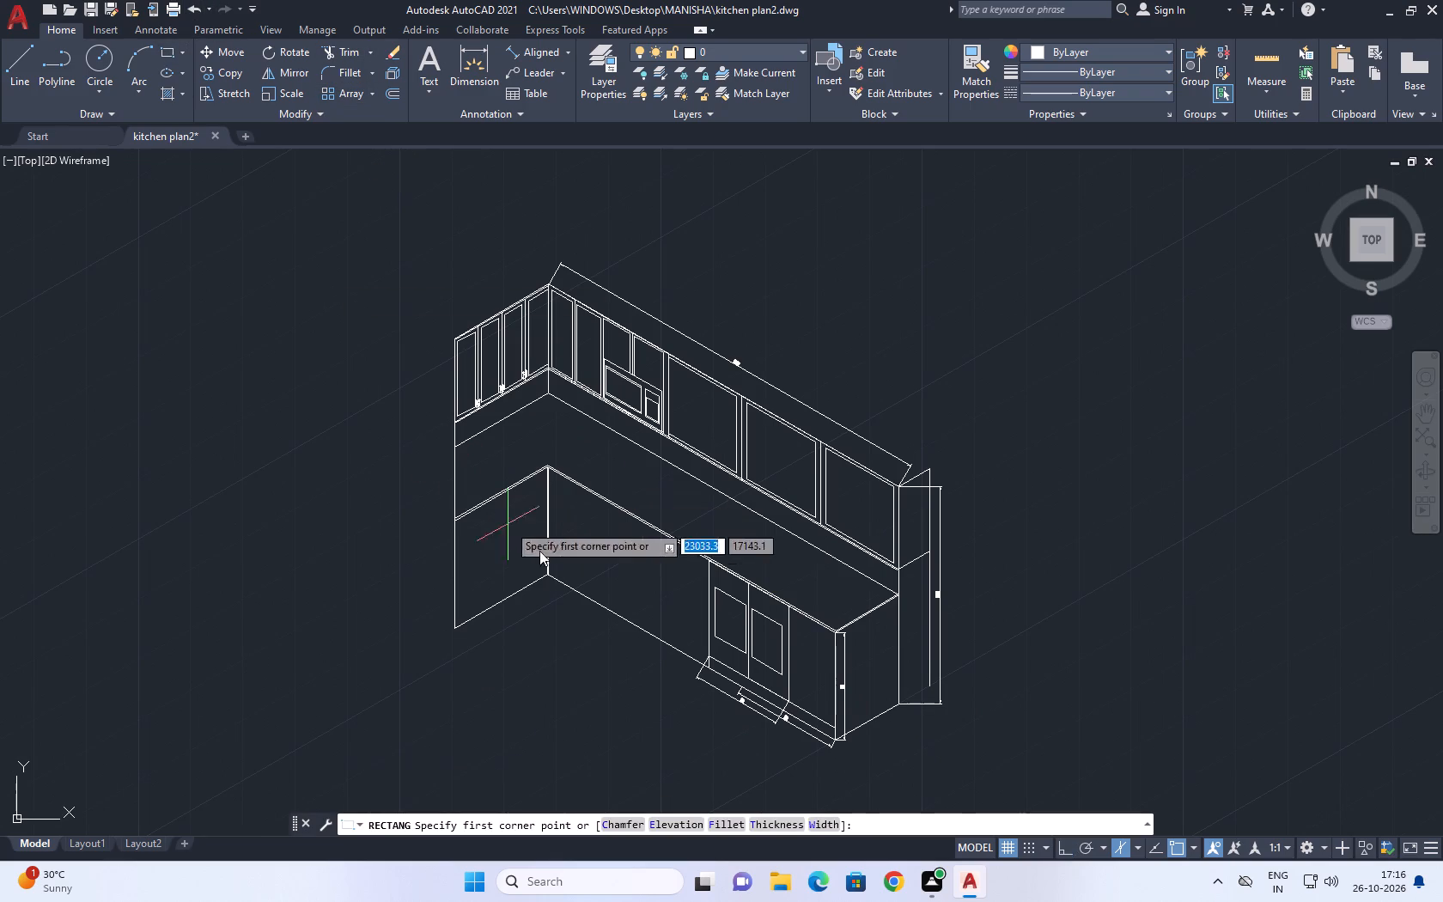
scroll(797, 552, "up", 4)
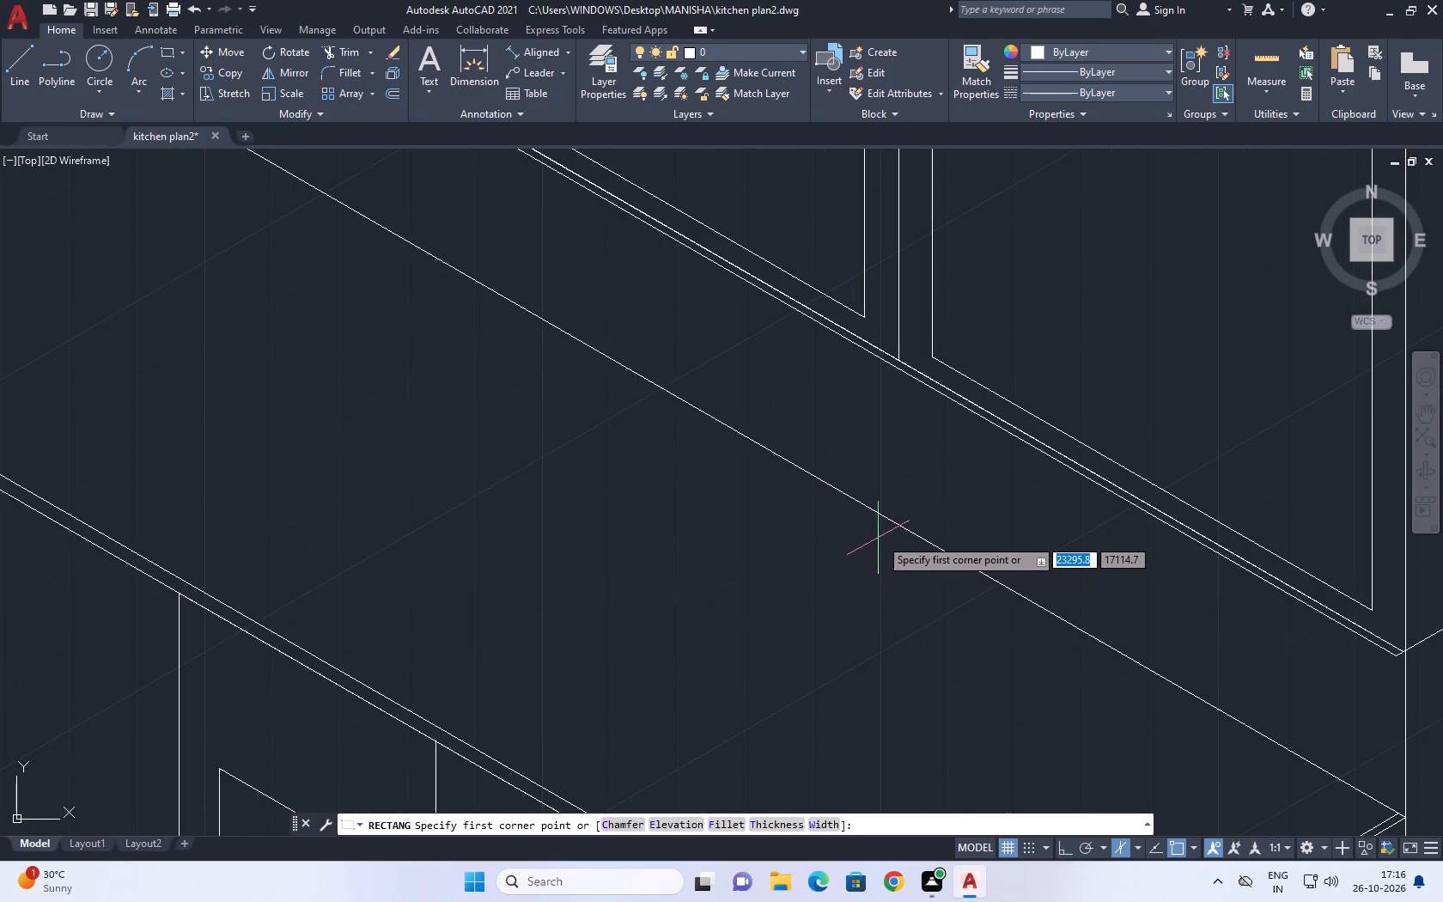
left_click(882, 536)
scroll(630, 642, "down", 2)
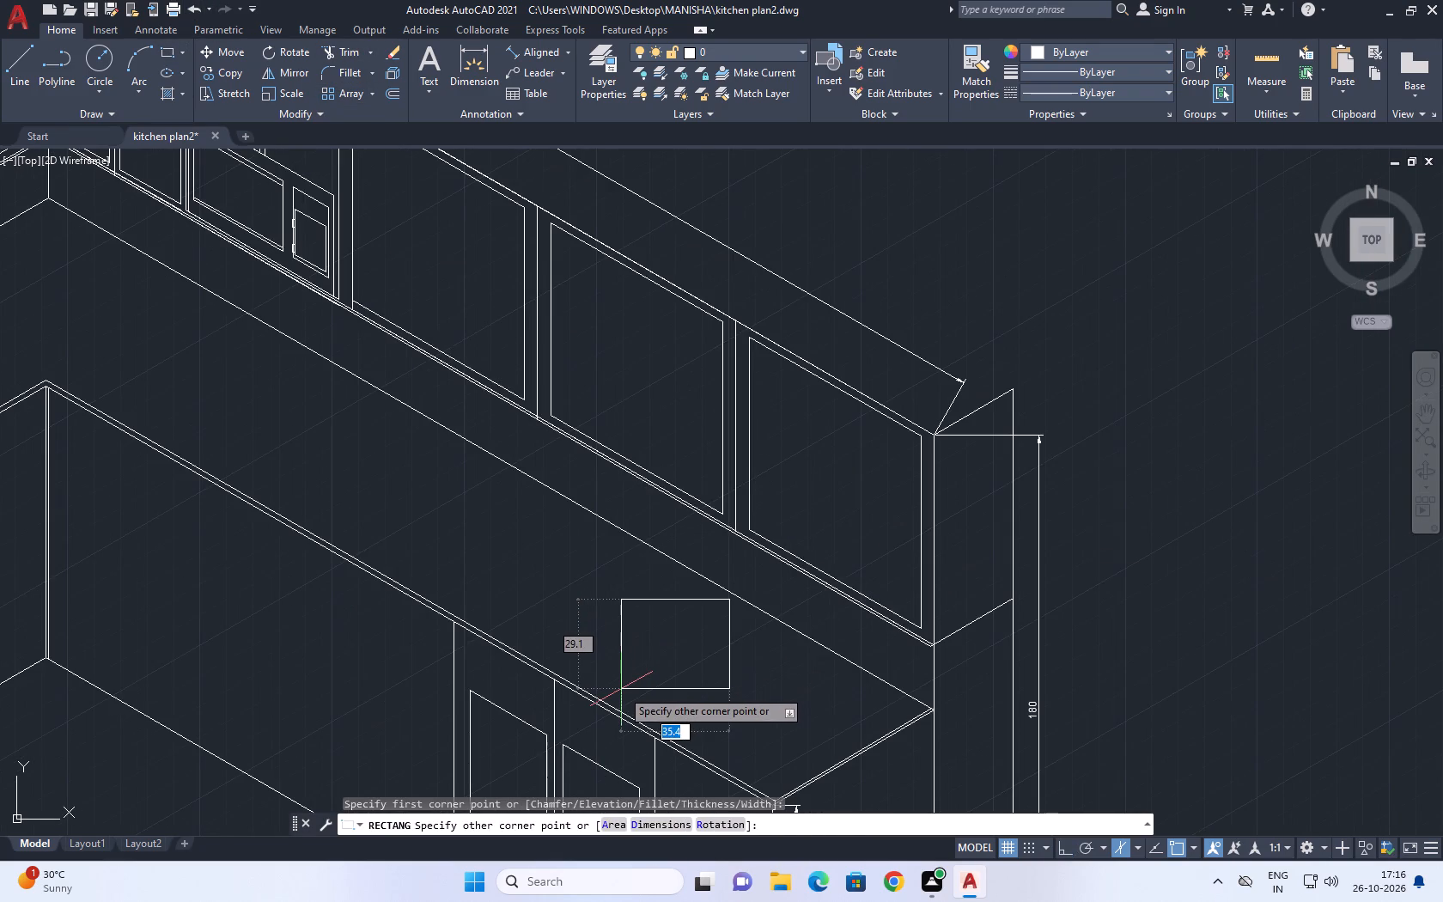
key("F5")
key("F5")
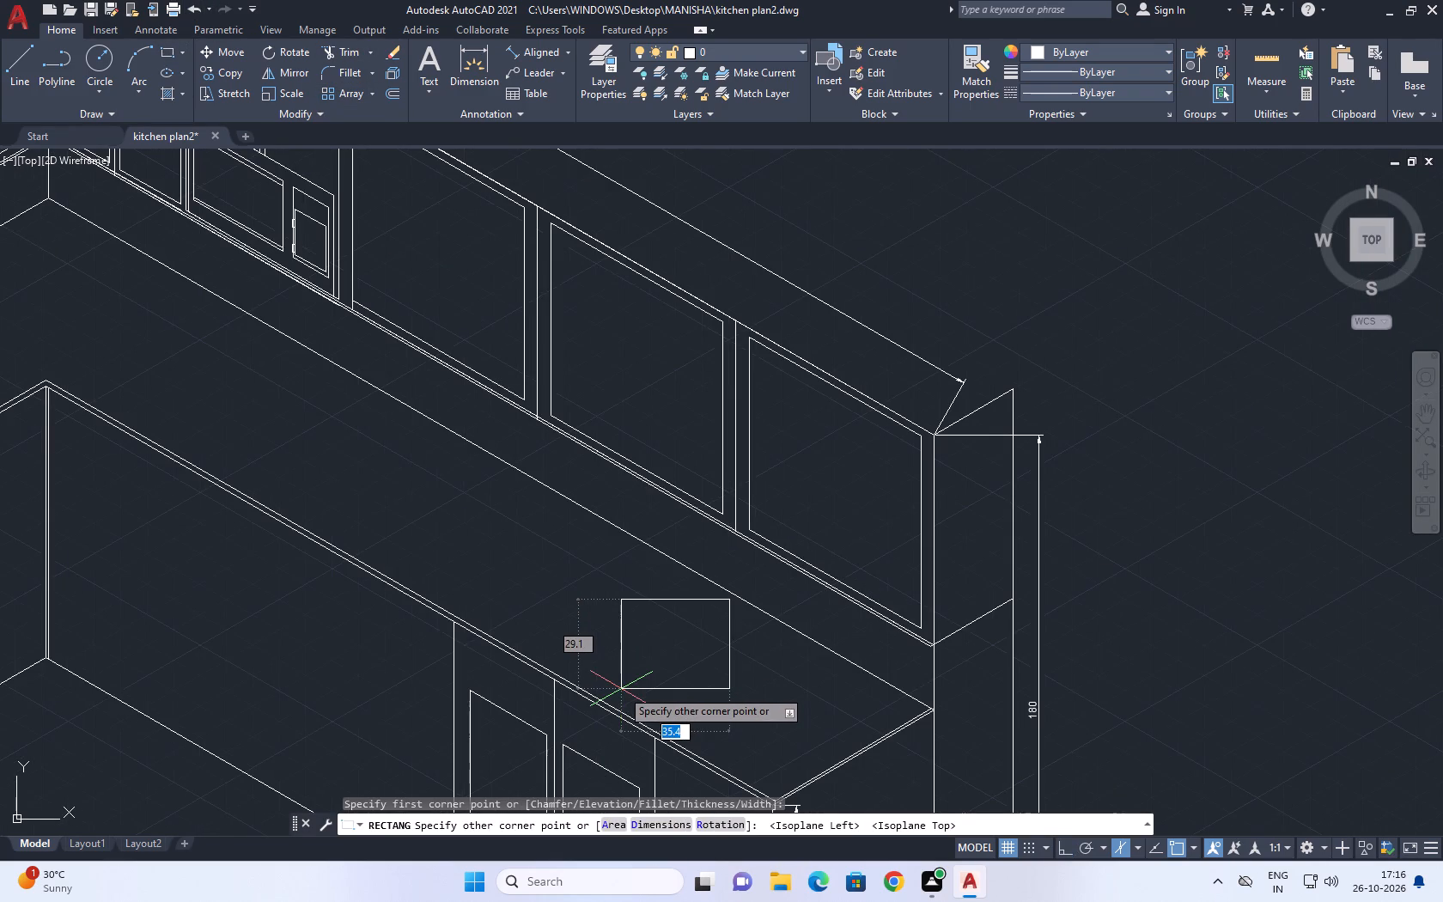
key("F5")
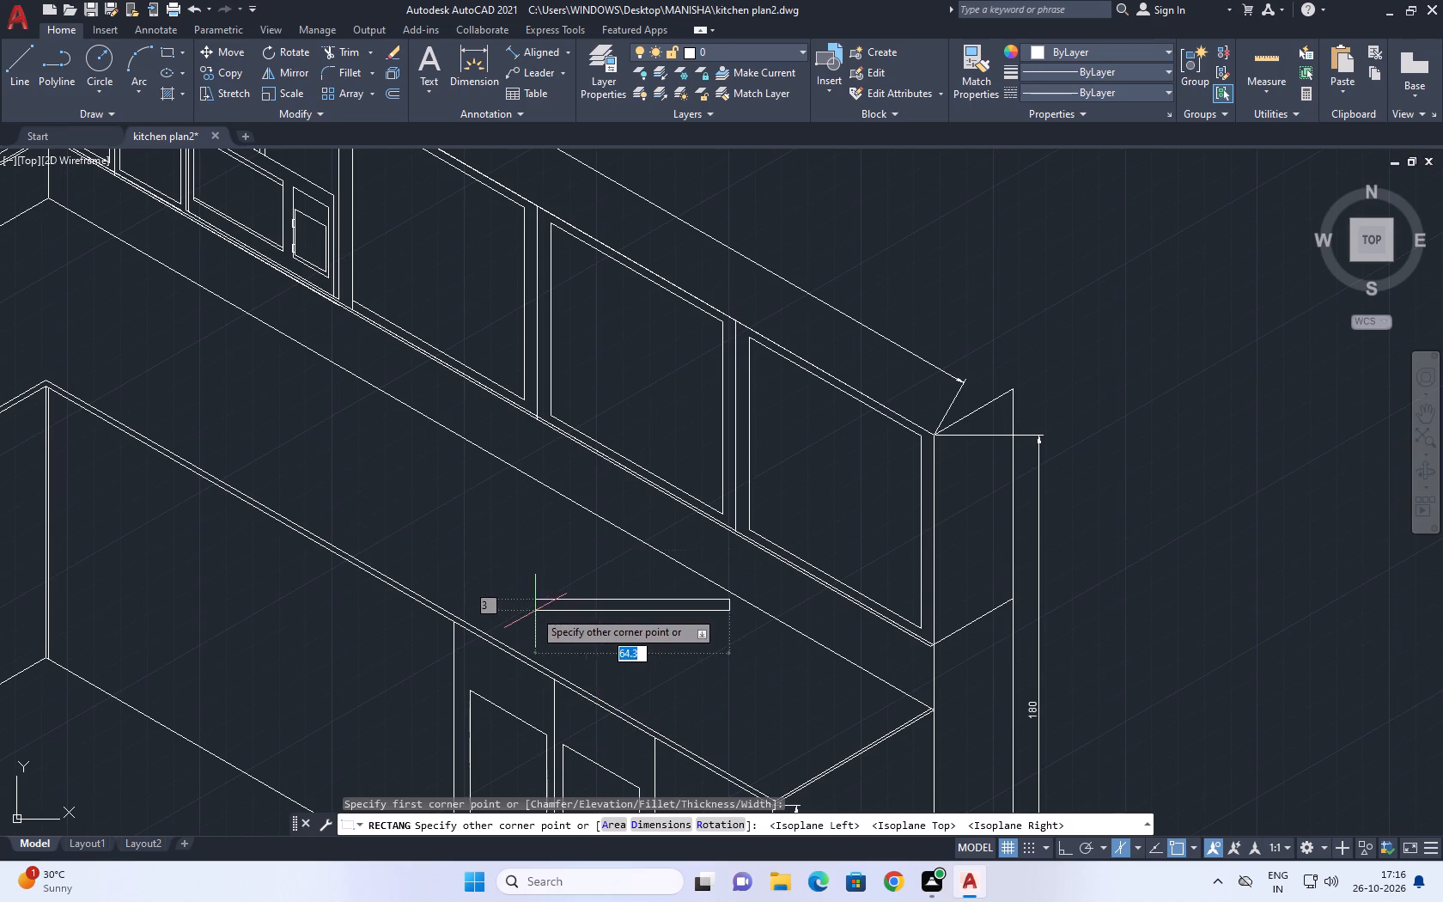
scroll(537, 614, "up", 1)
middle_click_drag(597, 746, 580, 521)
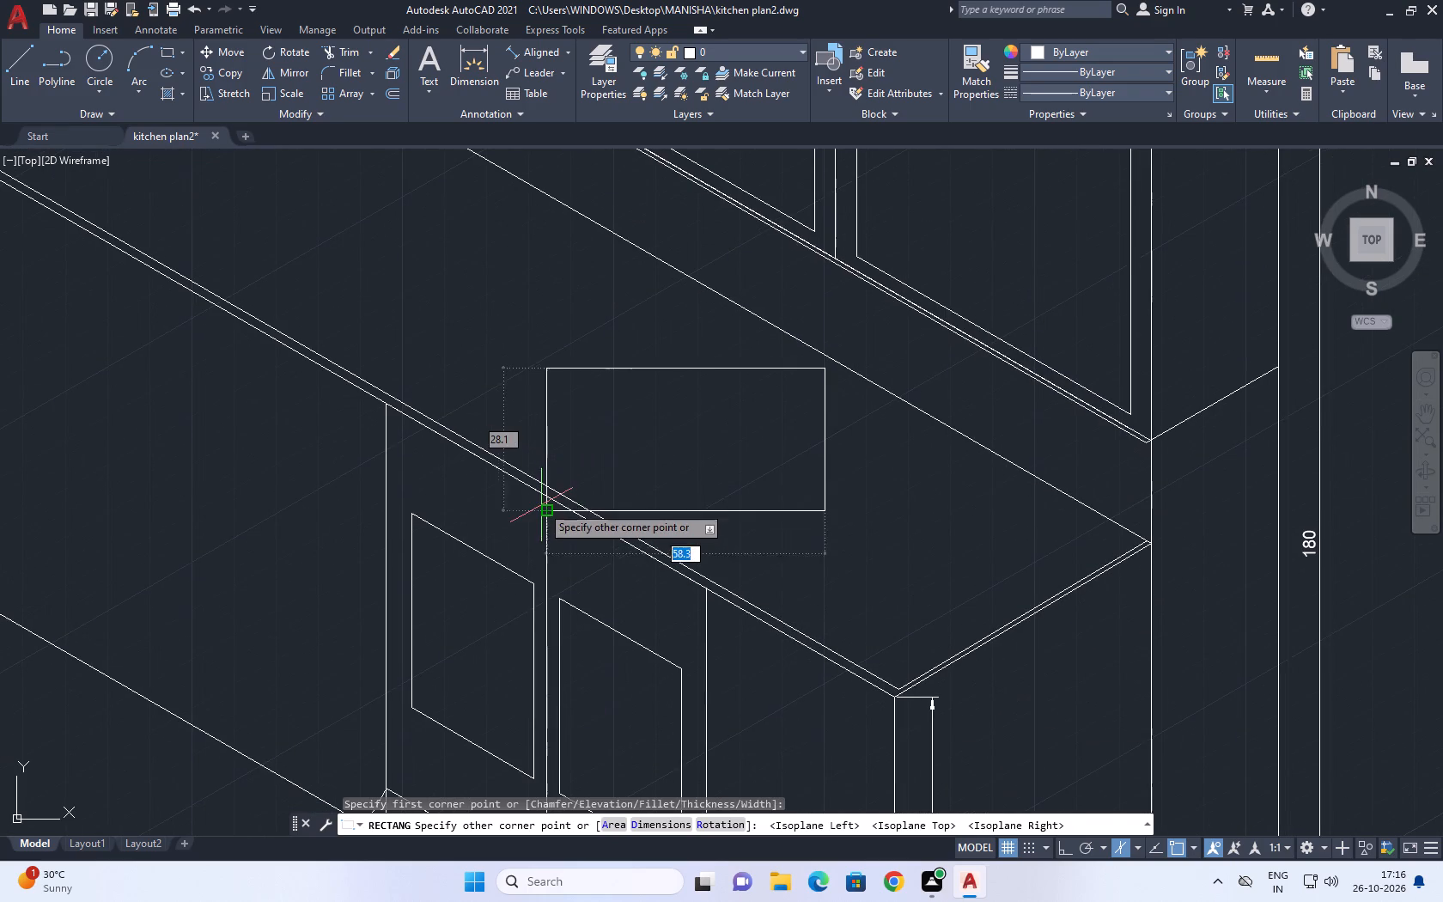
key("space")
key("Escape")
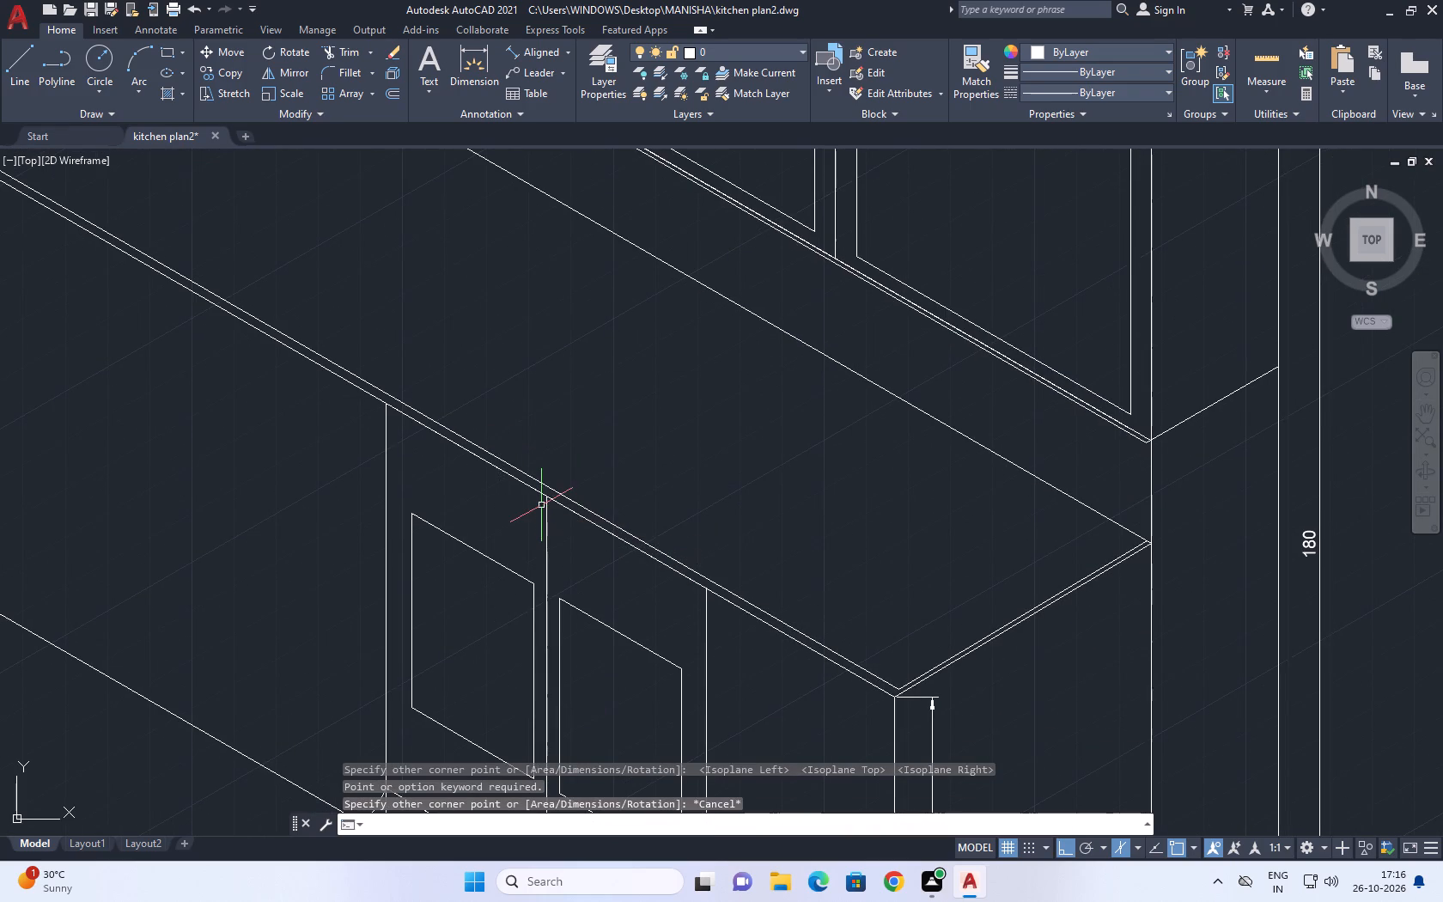
Draw a 50-unit isometric line across the long countertop's depth near its open end, continuing 100 units along the back edge toward the corner.
left_click(23, 59)
scroll(742, 562, "up", 1)
left_click(741, 574)
middle_click_drag(946, 417, 812, 529)
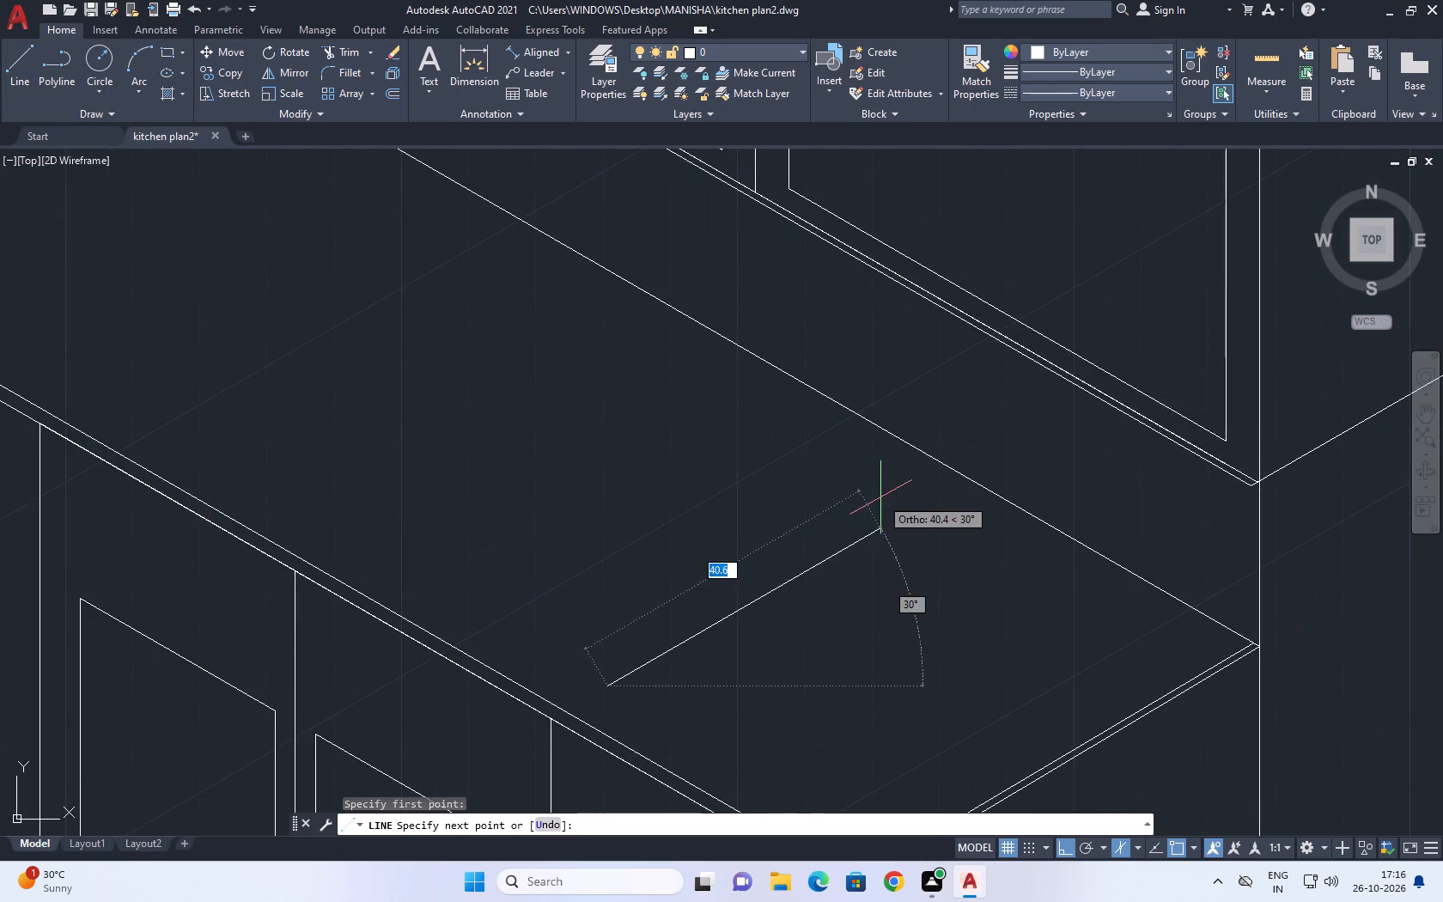
scroll(884, 499, "up", 2)
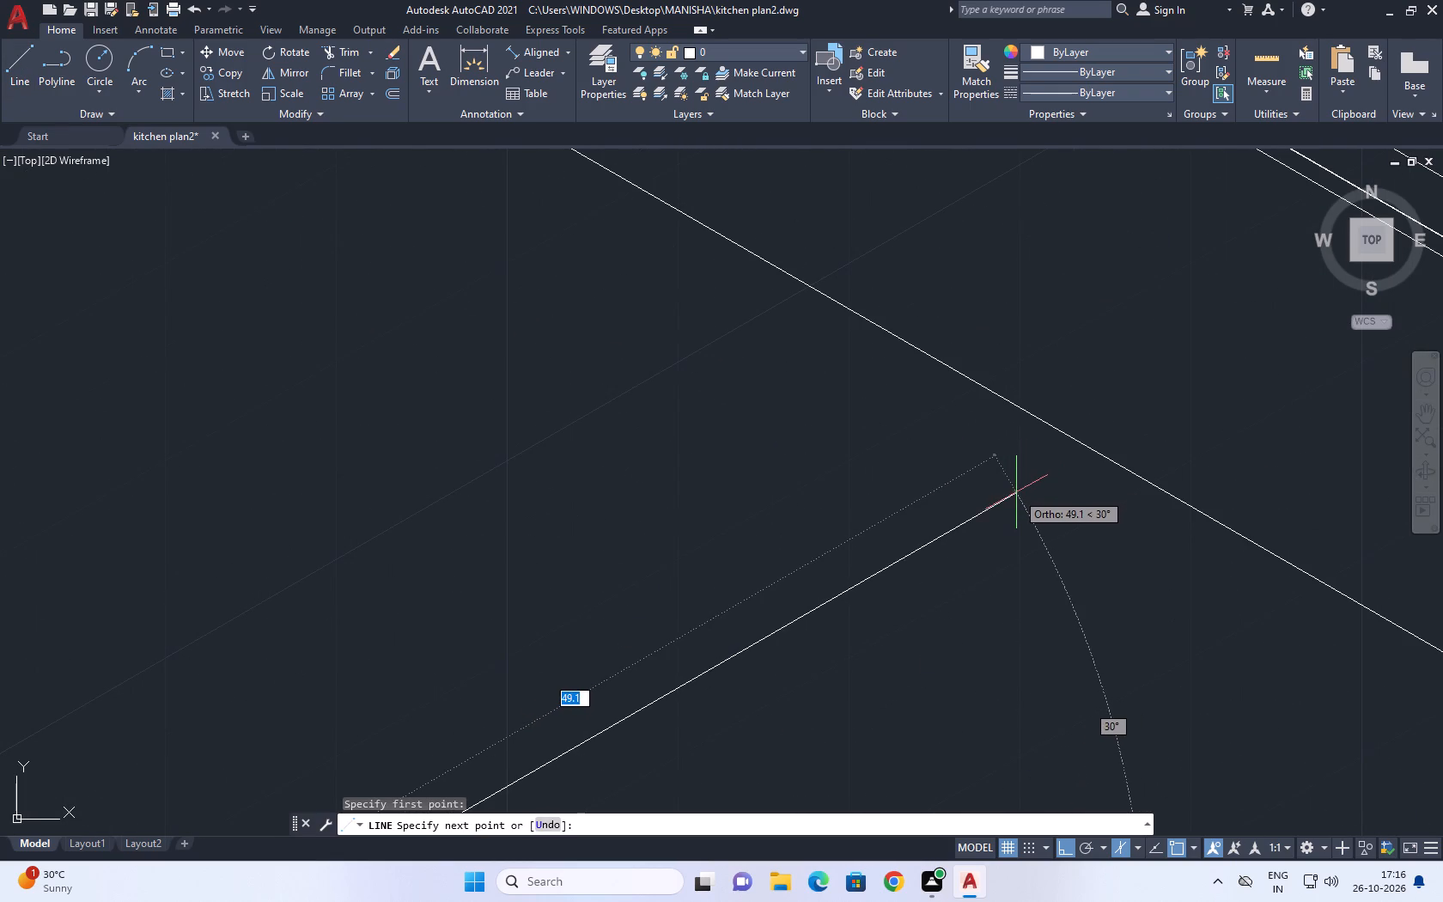
type("50")
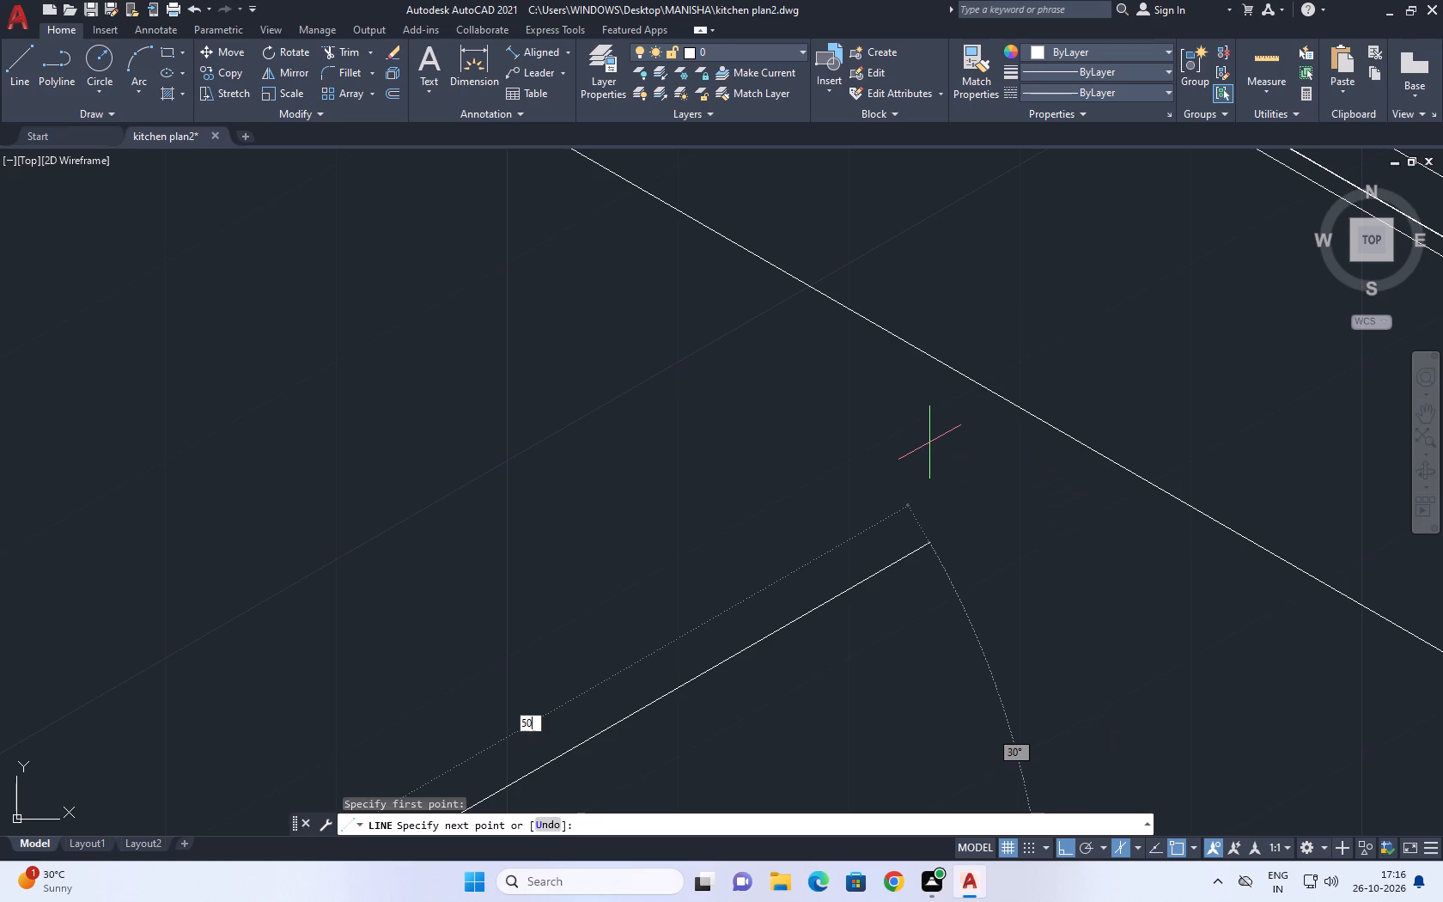
key("Return")
scroll(843, 470, "down", 5)
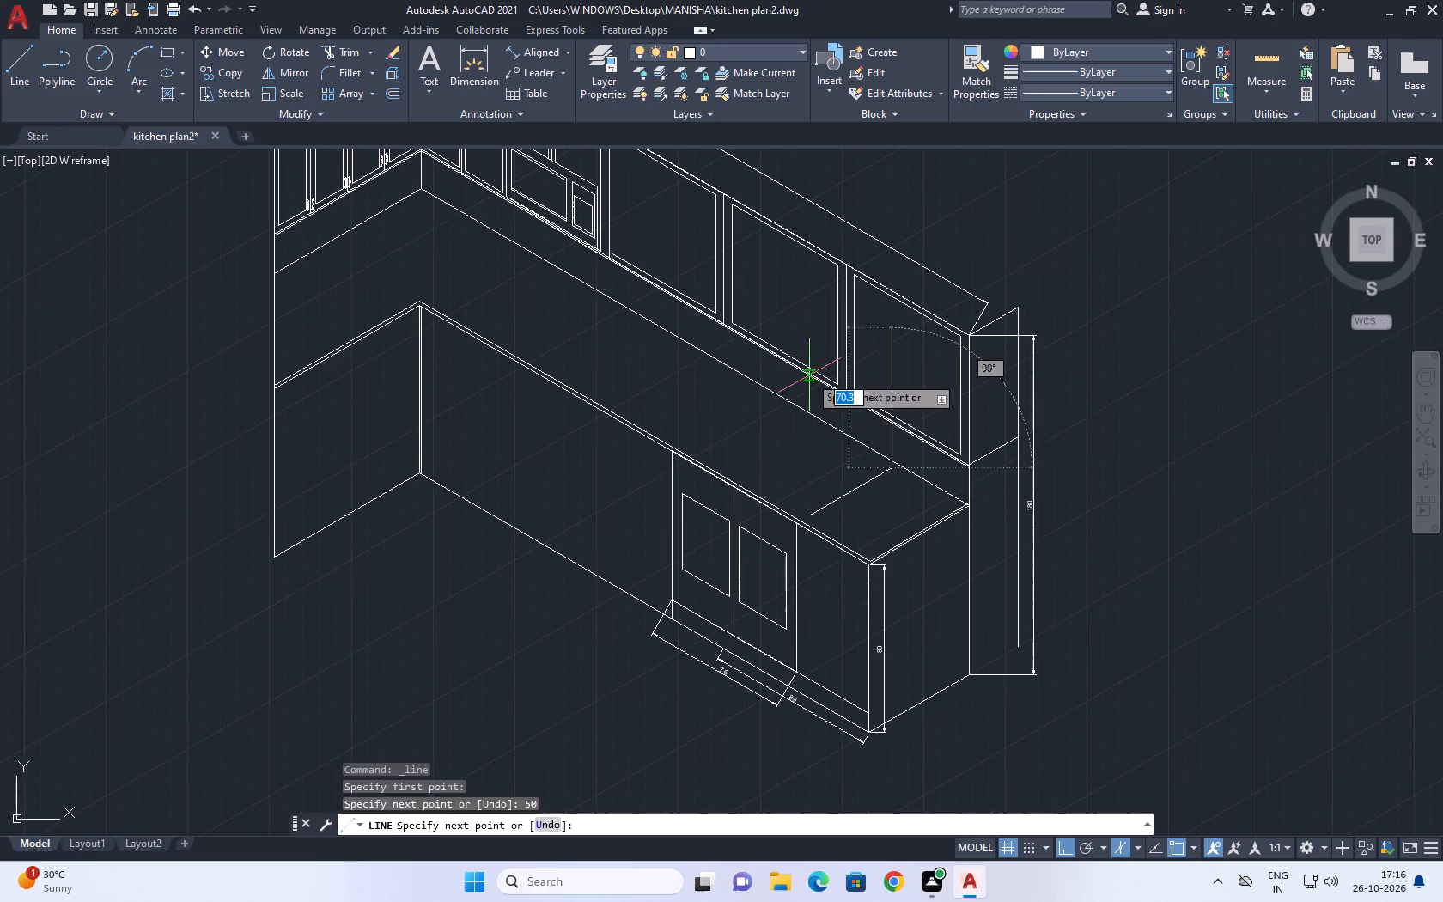
scroll(845, 460, "up", 1)
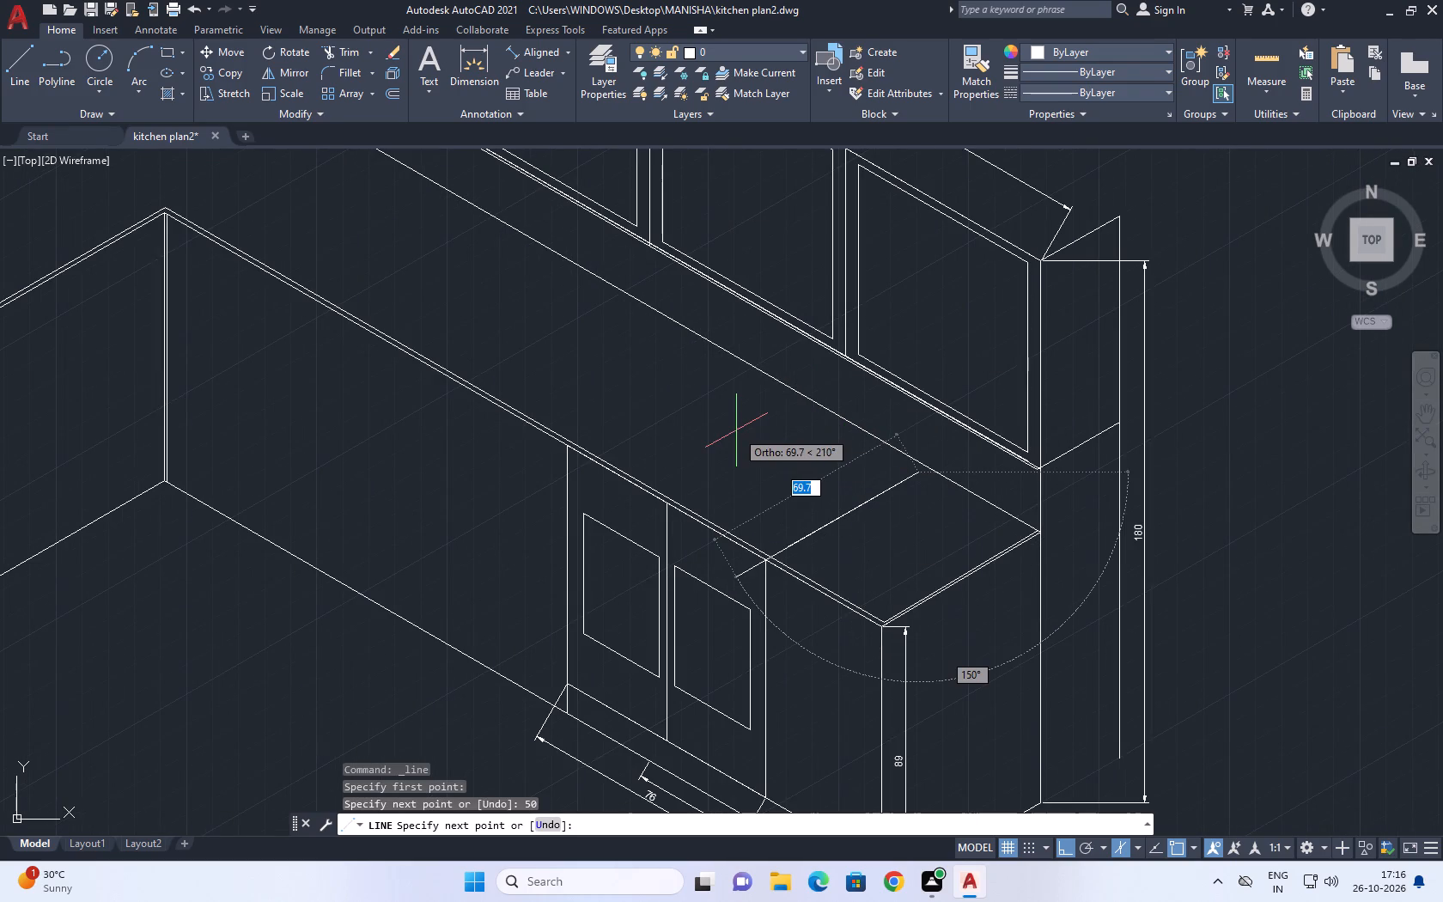
key("F5")
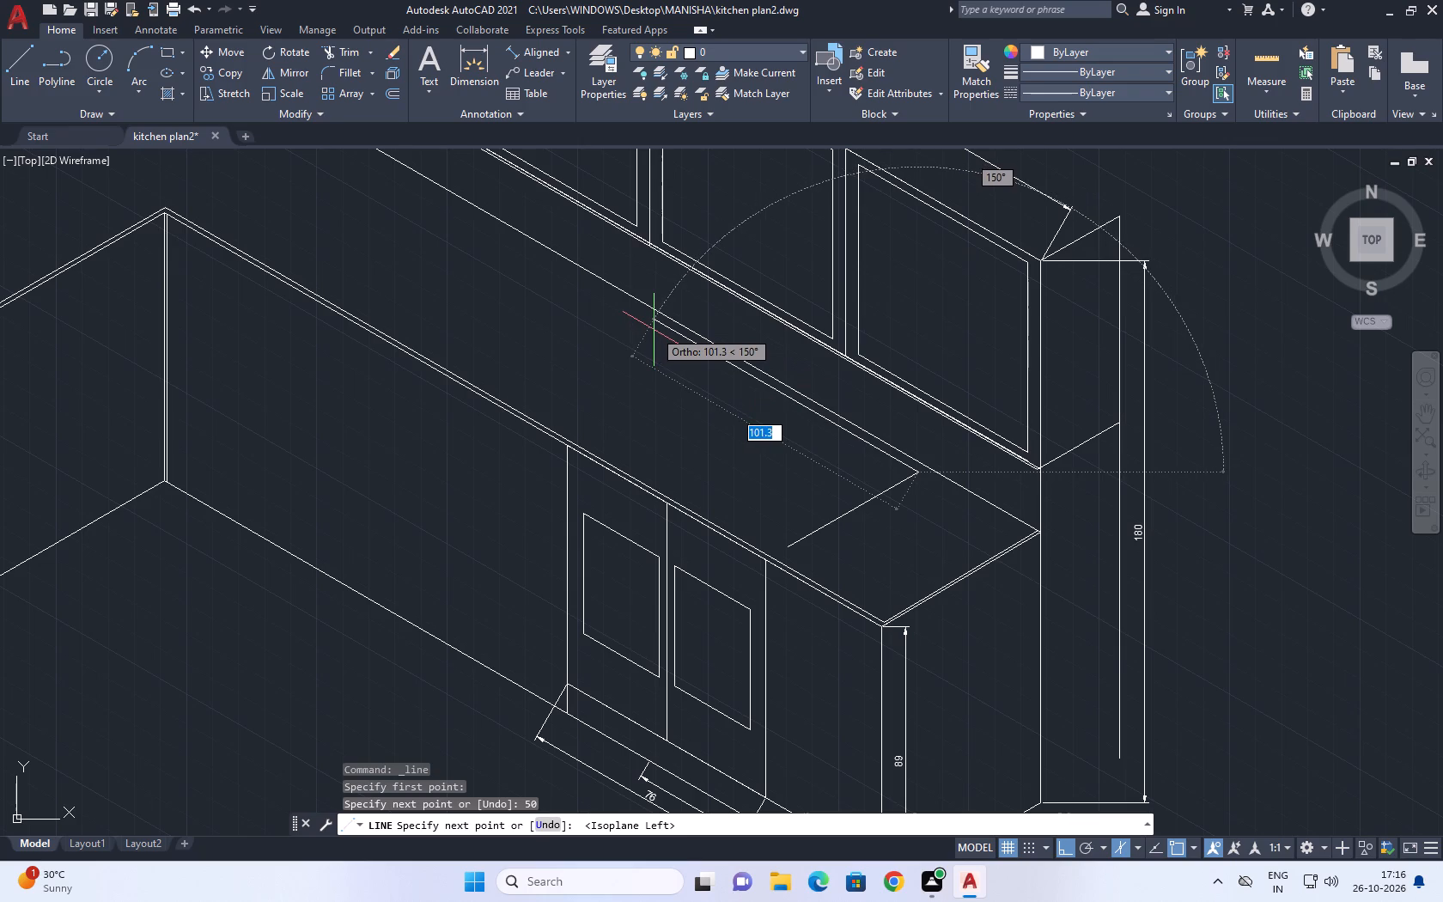
type("100")
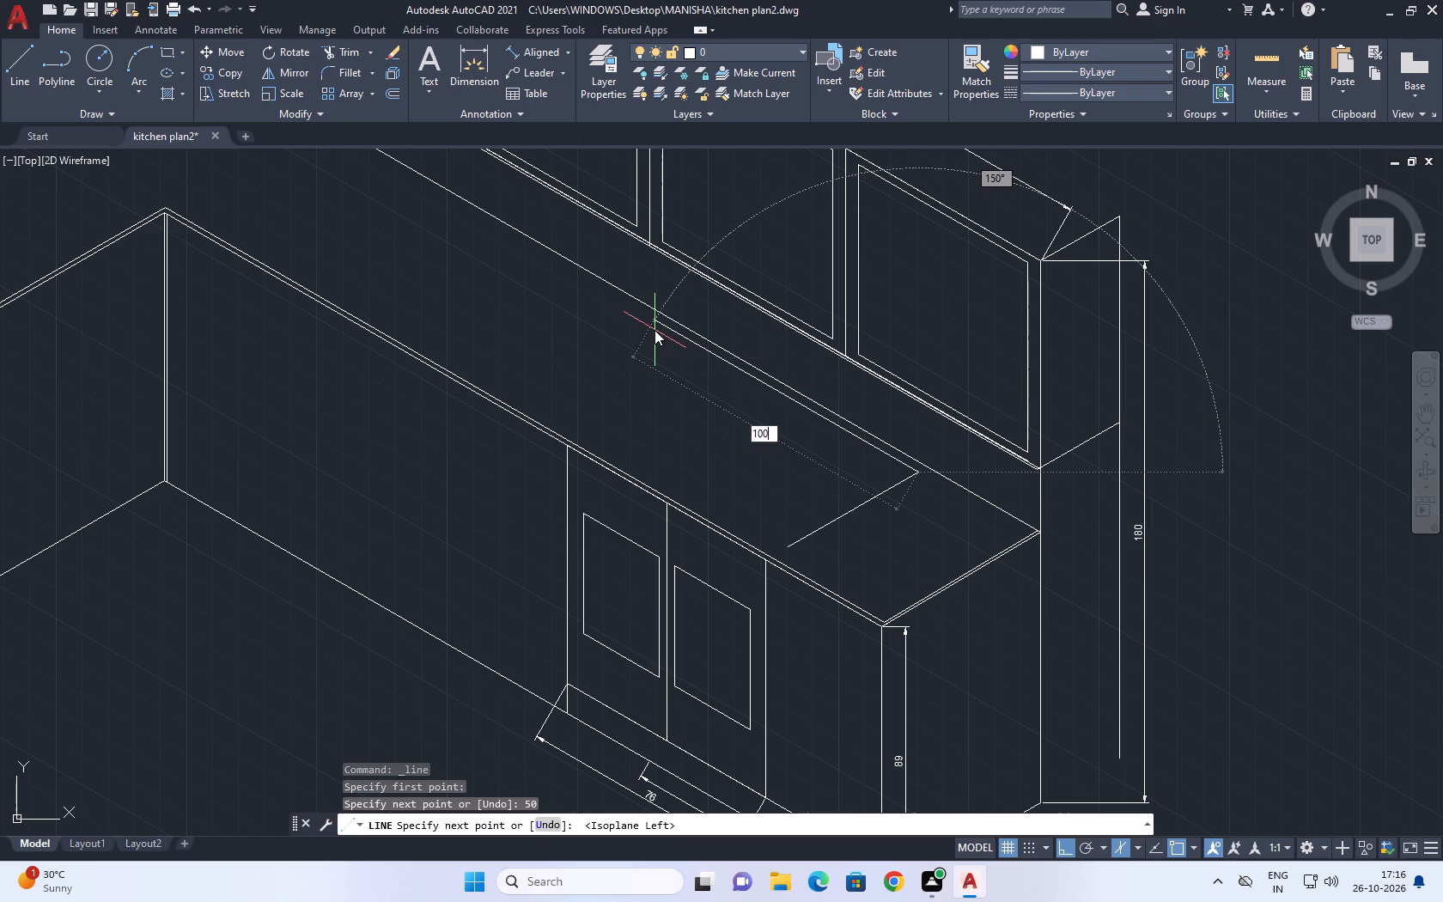
key("Return")
Continue the outline 50 units toward the countertop's front edge, close it at the starting point, and end Line.
scroll(655, 326, "up", 2)
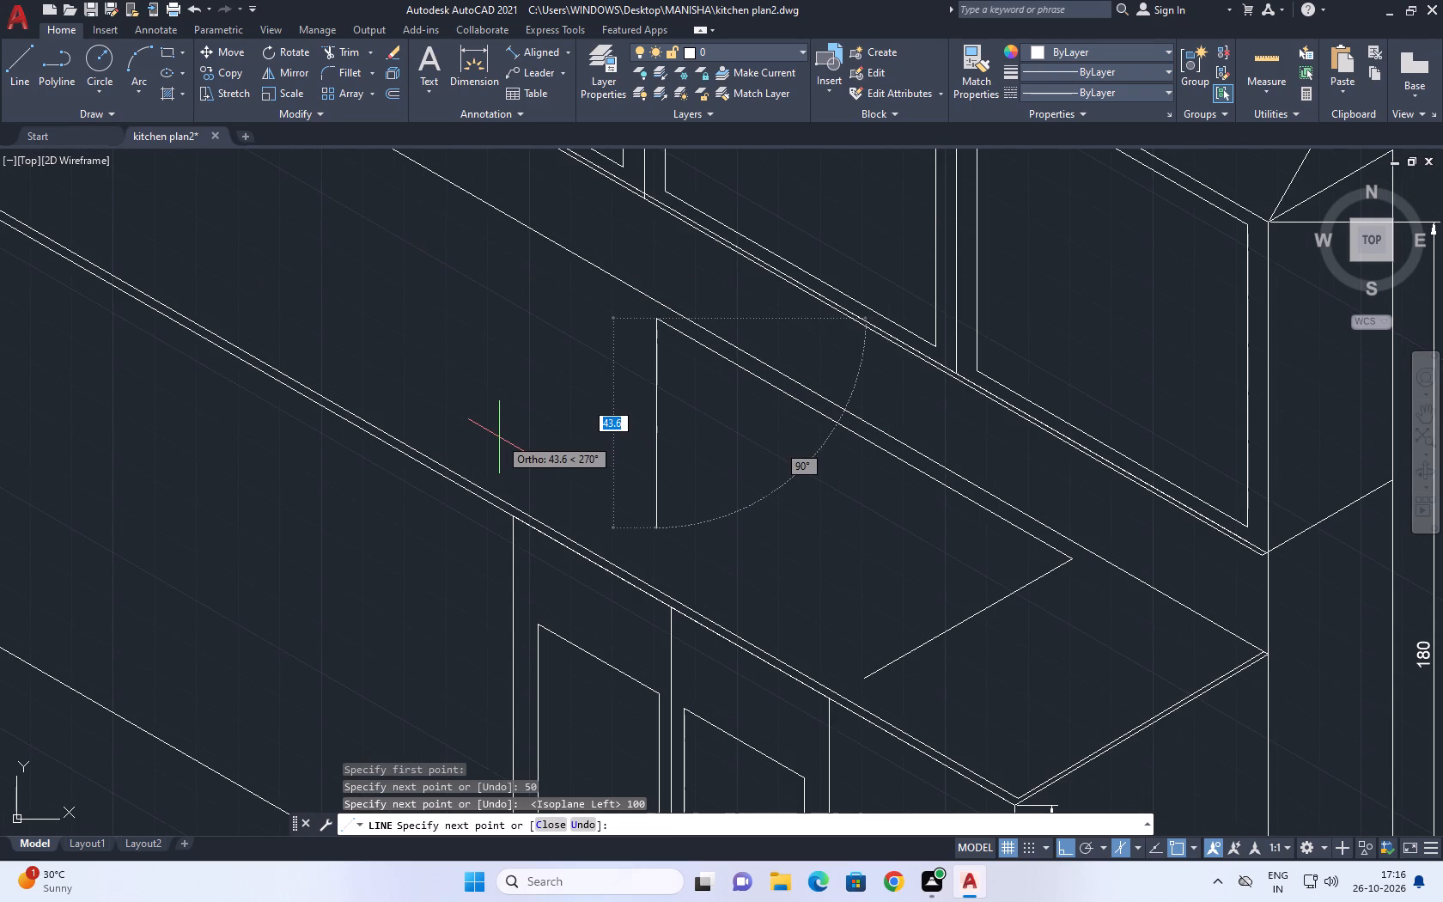
key("F5")
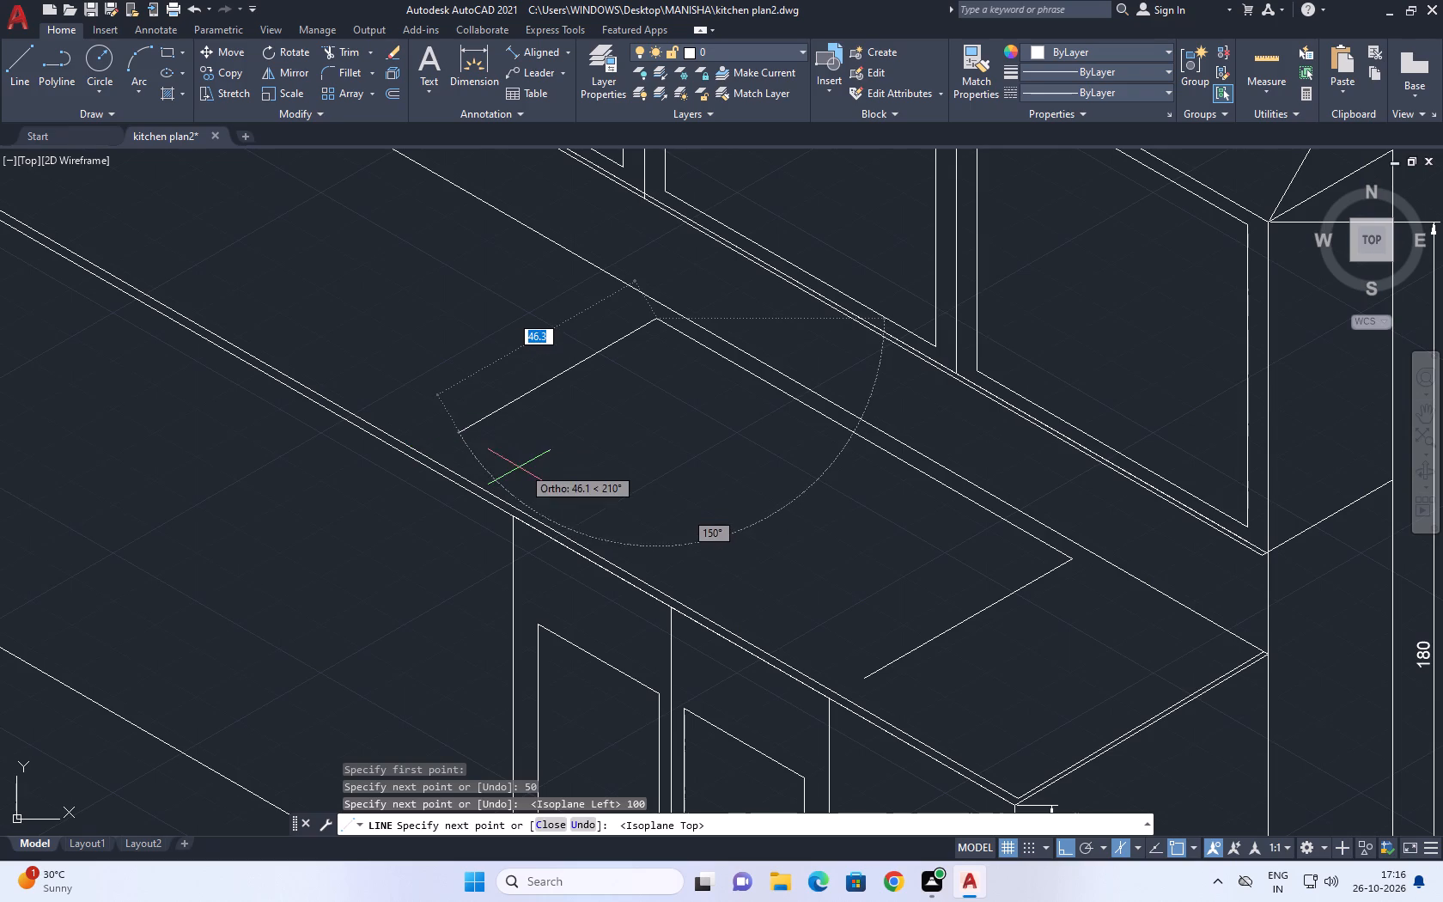
type("50")
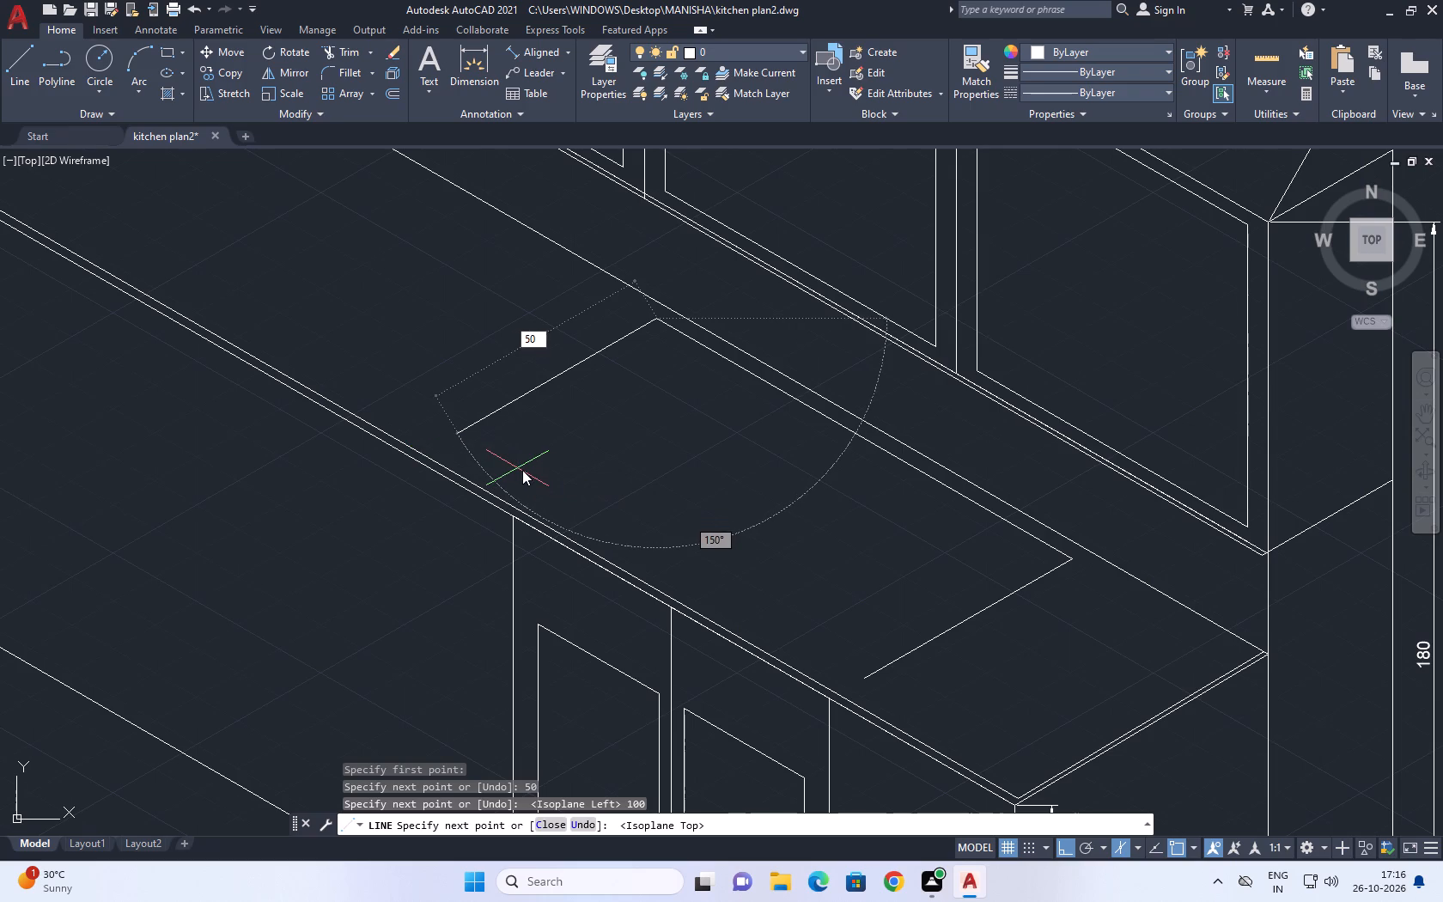
key("Return")
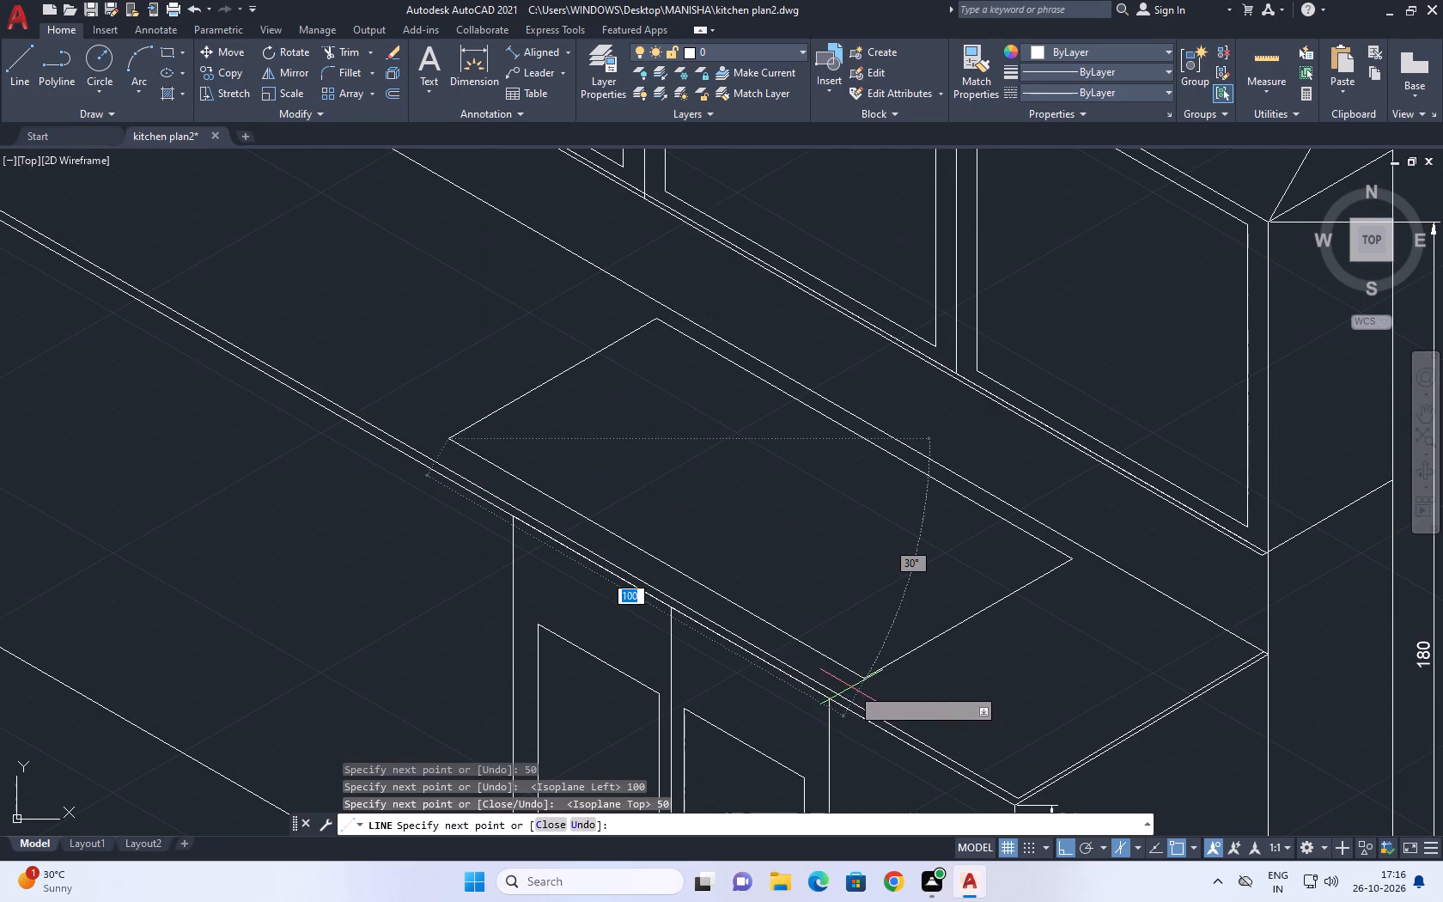
left_click(864, 679)
right_click(889, 592)
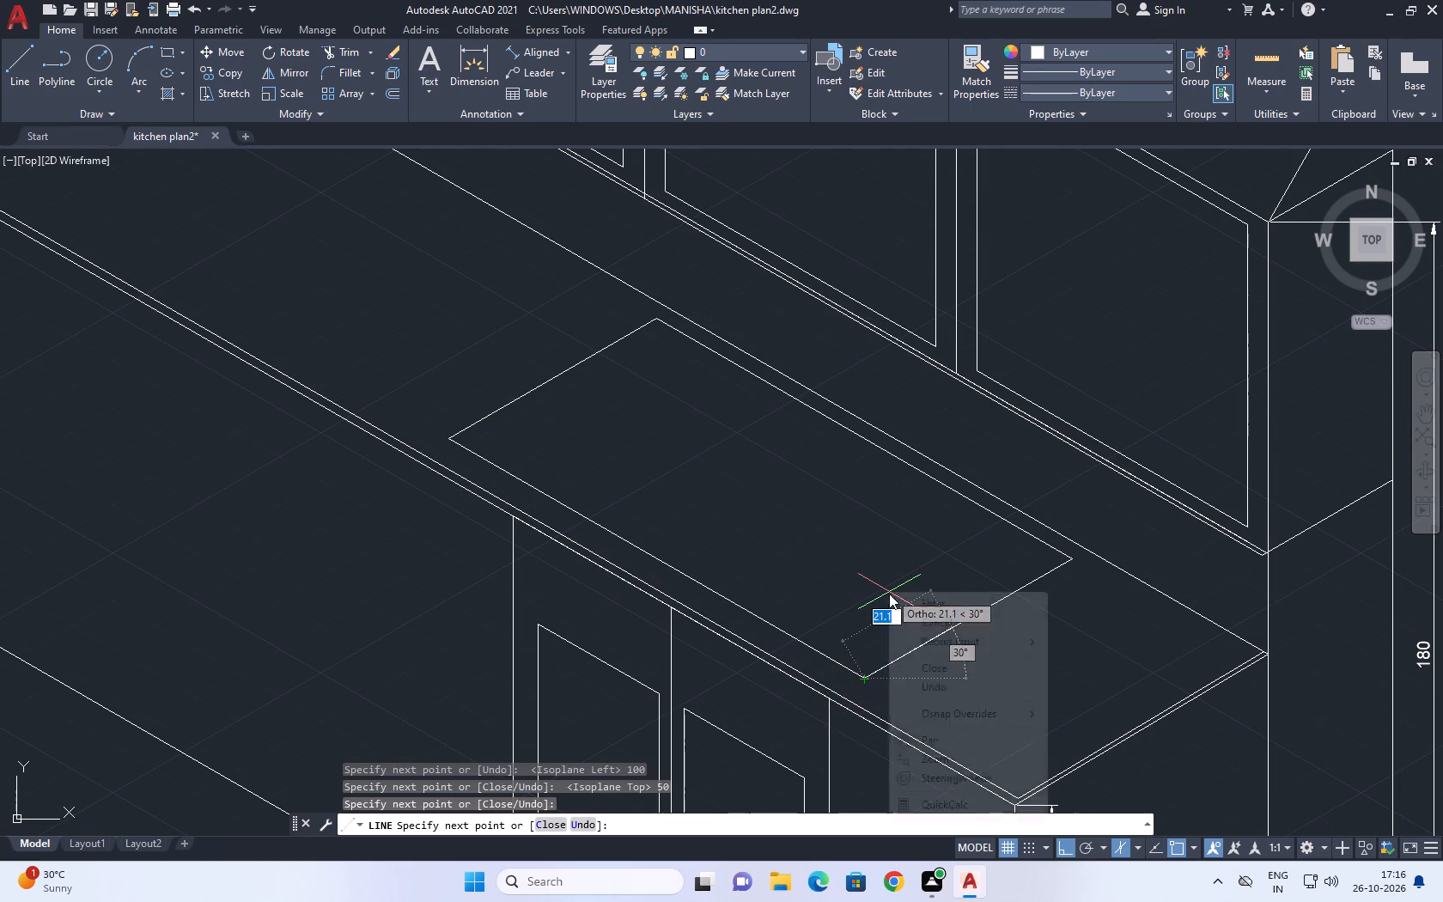
left_click(939, 624)
middle_click_drag(740, 462, 728, 527)
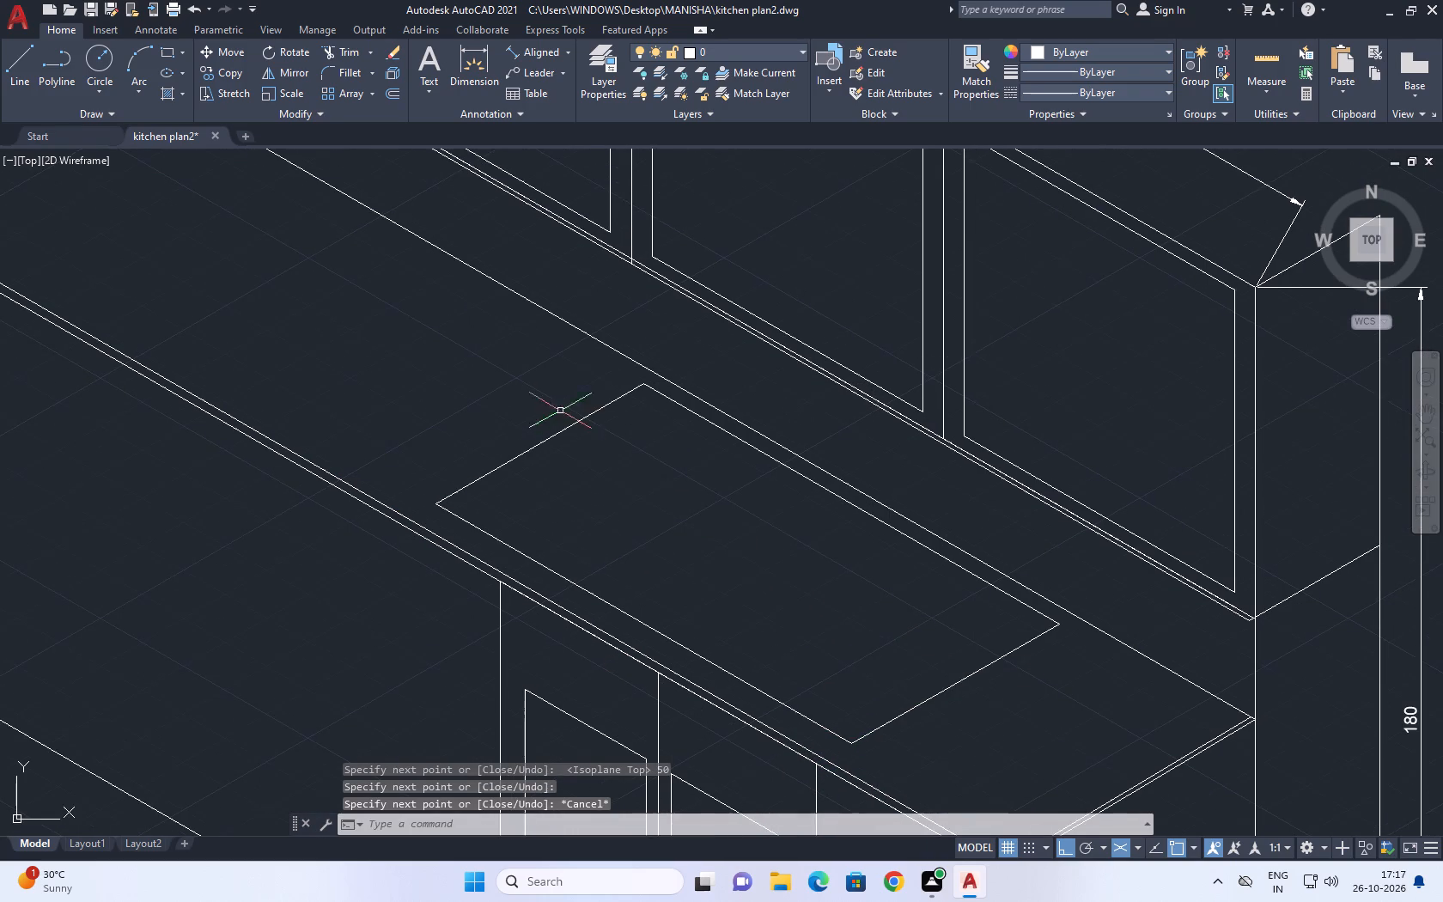
Join the four lines of the 100 by 50 countertop outline into one polyline.
middle_click_drag(686, 500, 660, 478)
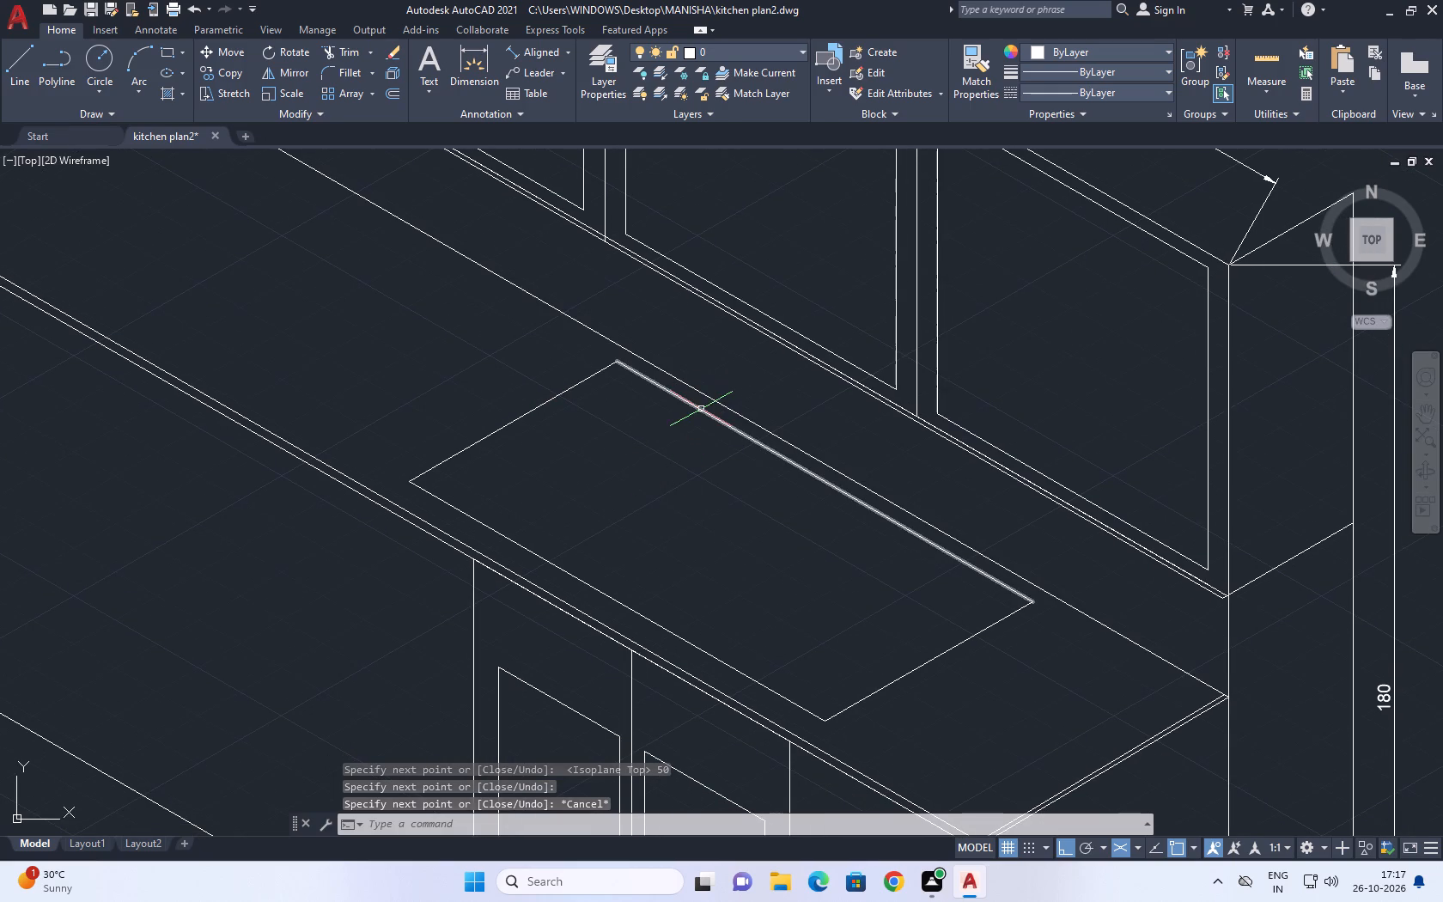
left_click(701, 409)
left_click(579, 393)
left_click(549, 355)
left_click(559, 572)
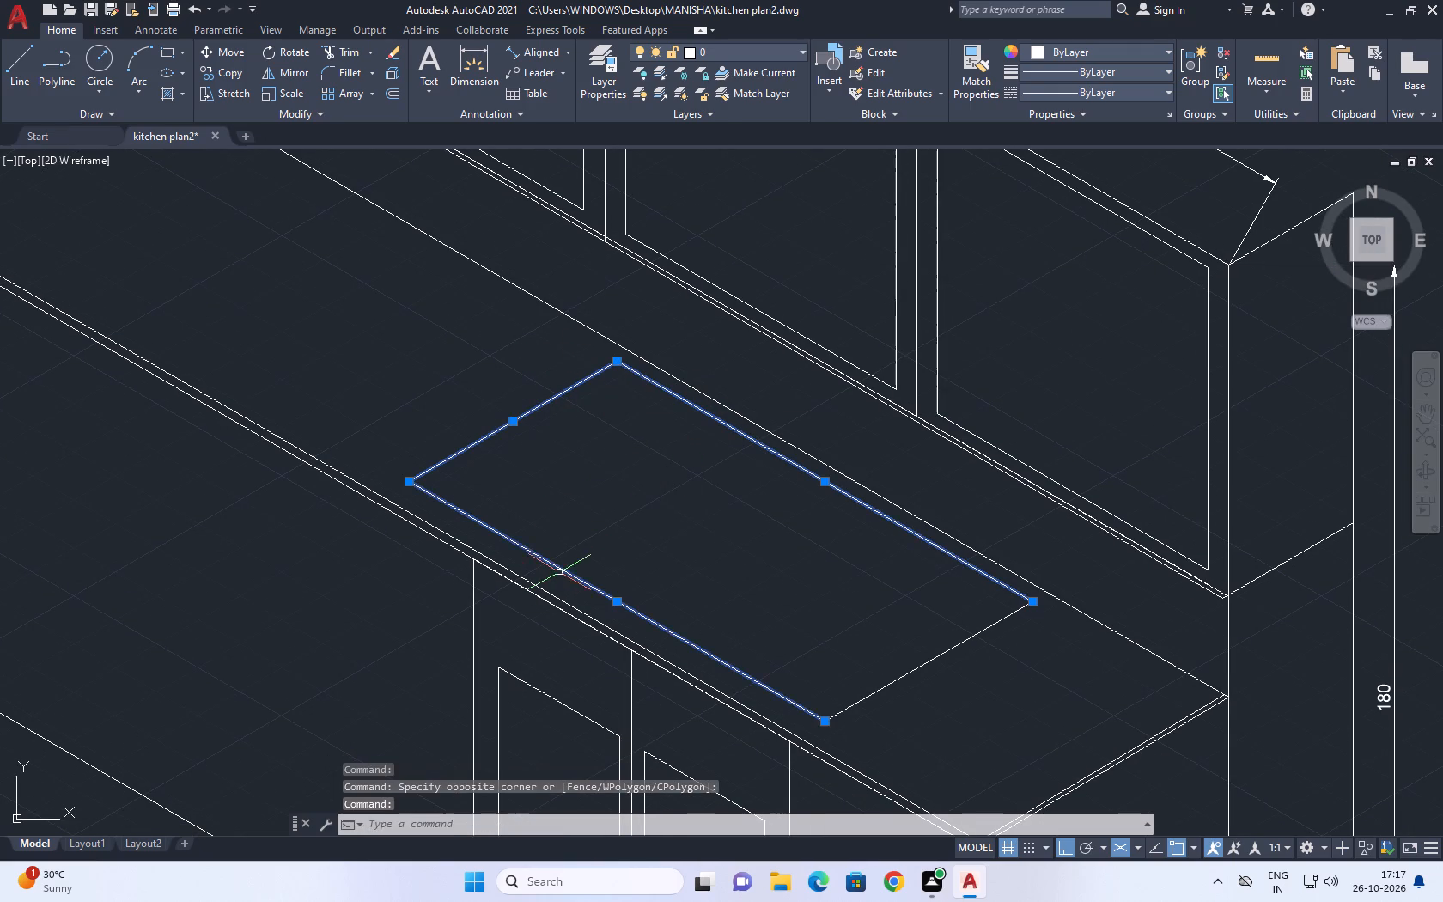
left_click(533, 520)
left_click(847, 691)
left_click_drag(947, 735, 916, 707)
left_click(863, 661)
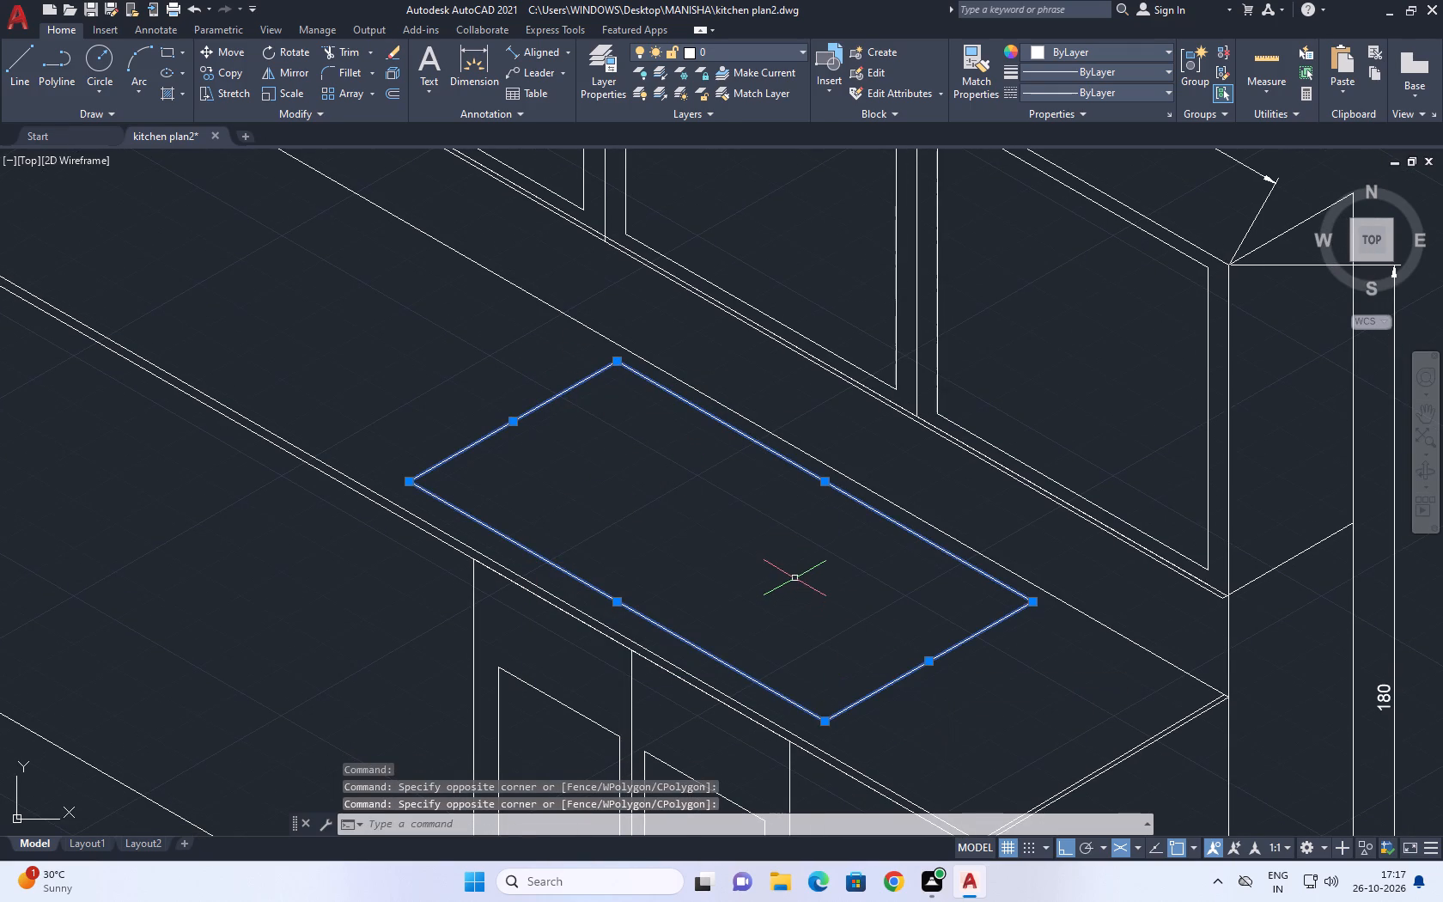
key("j")
key("Return")
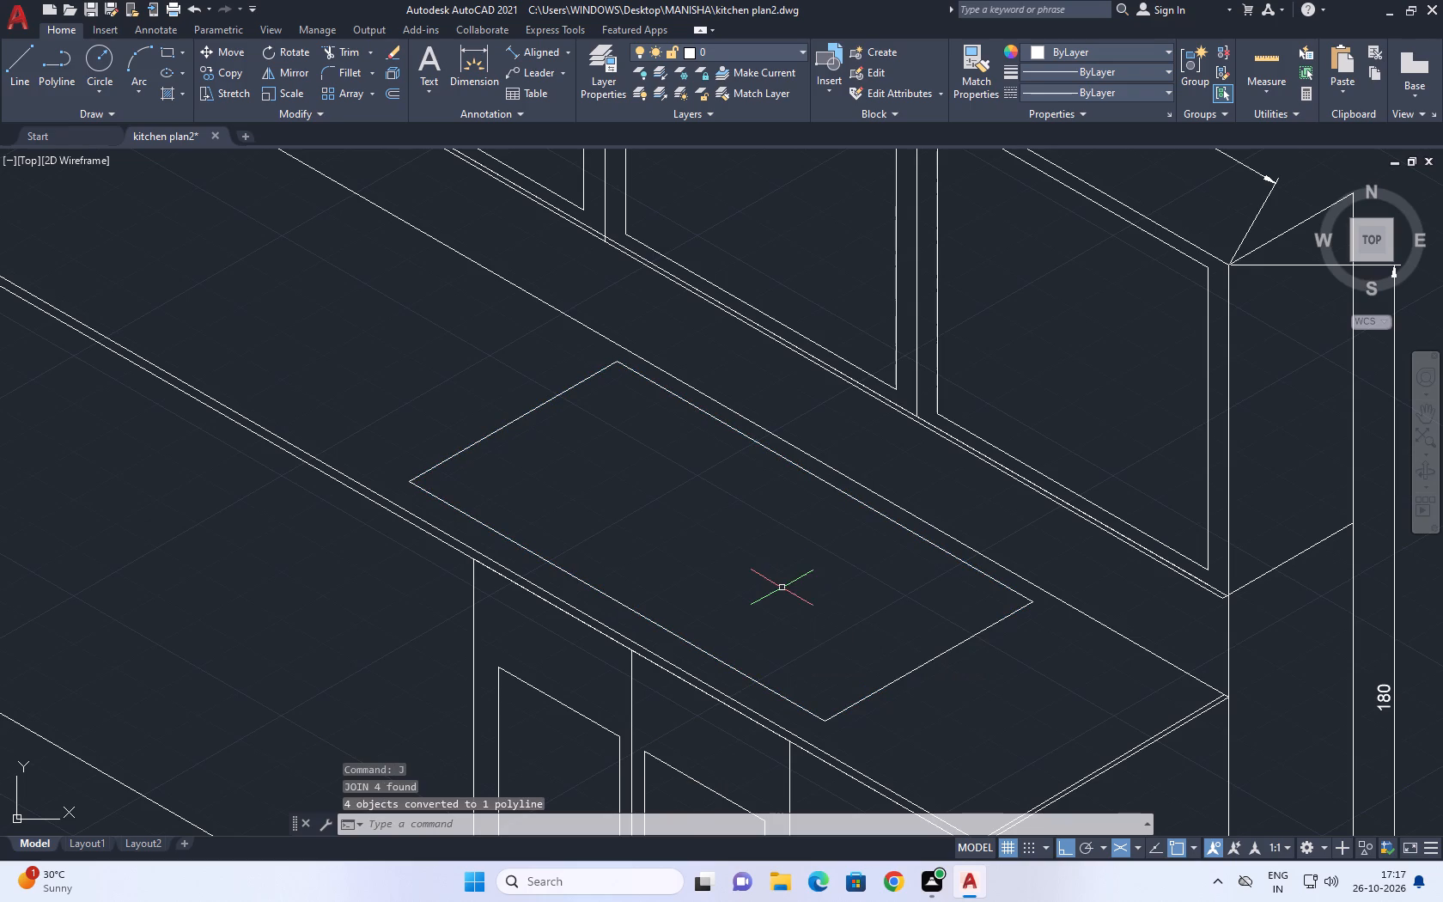
Check that the countertop outline selects as a single object, and deselect it.
left_click(894, 700)
left_click(871, 674)
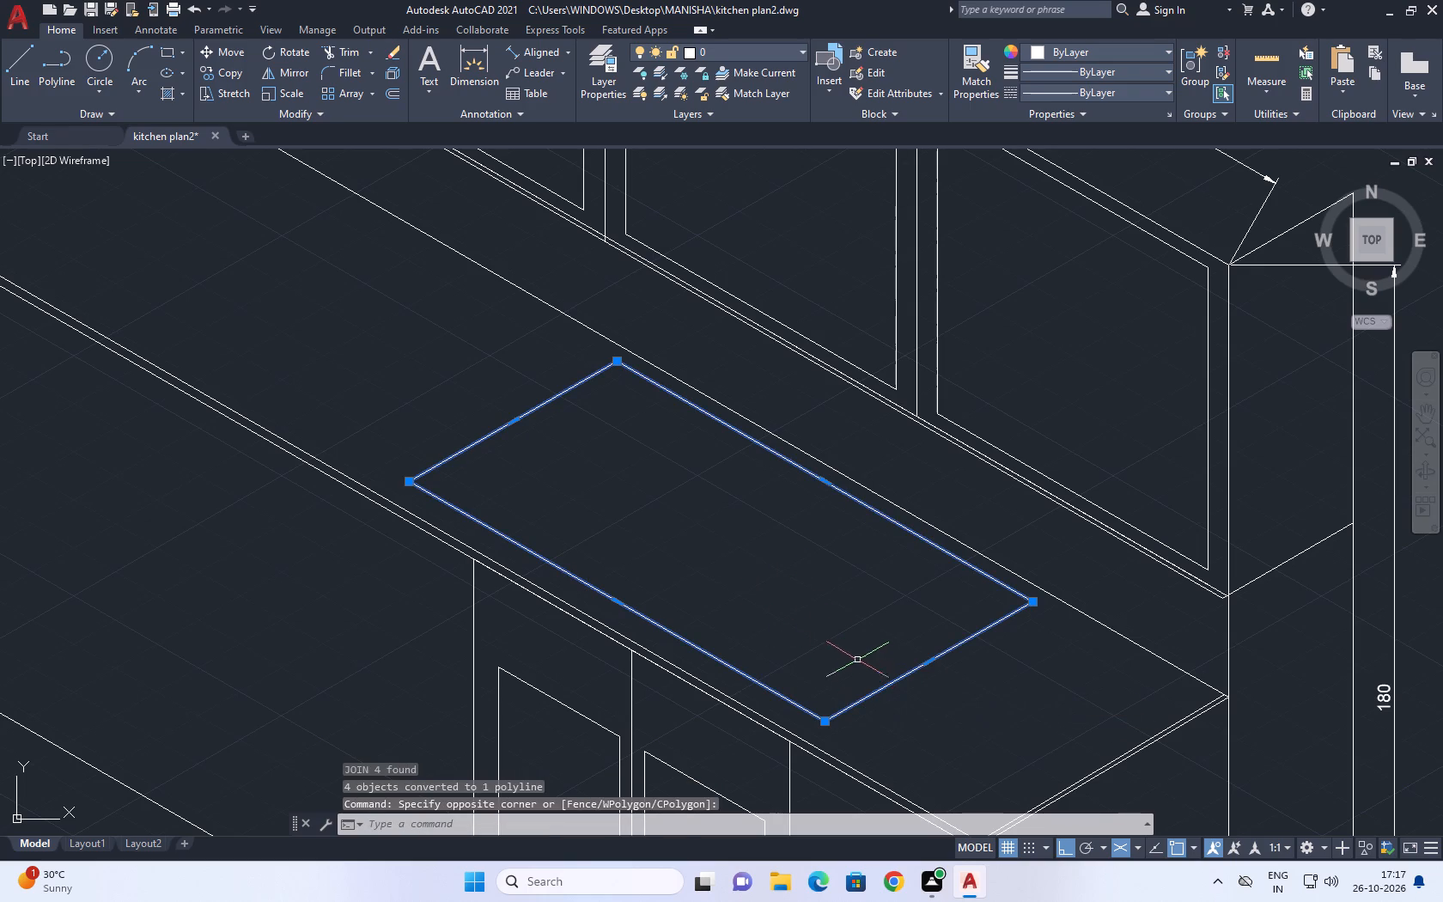
right_click(820, 589)
left_click(921, 449)
Start a faucet-shaped spline at the midpoint of the countertop outline's back side, rising about 18 units and curving over toward the outline with Ortho off.
scroll(698, 427, "down", 2)
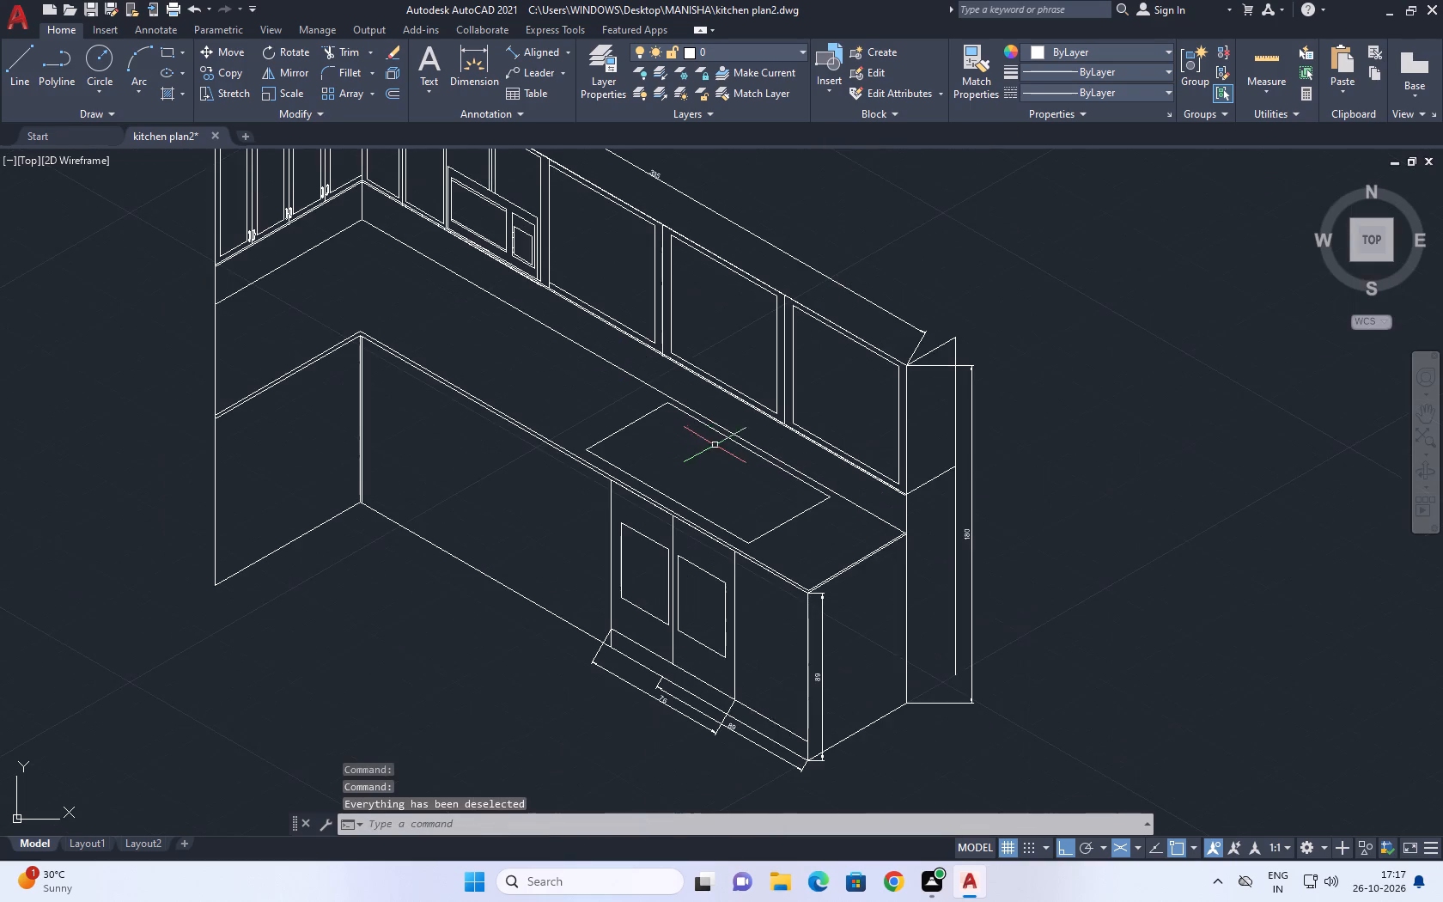
middle_click_drag(731, 469, 746, 498)
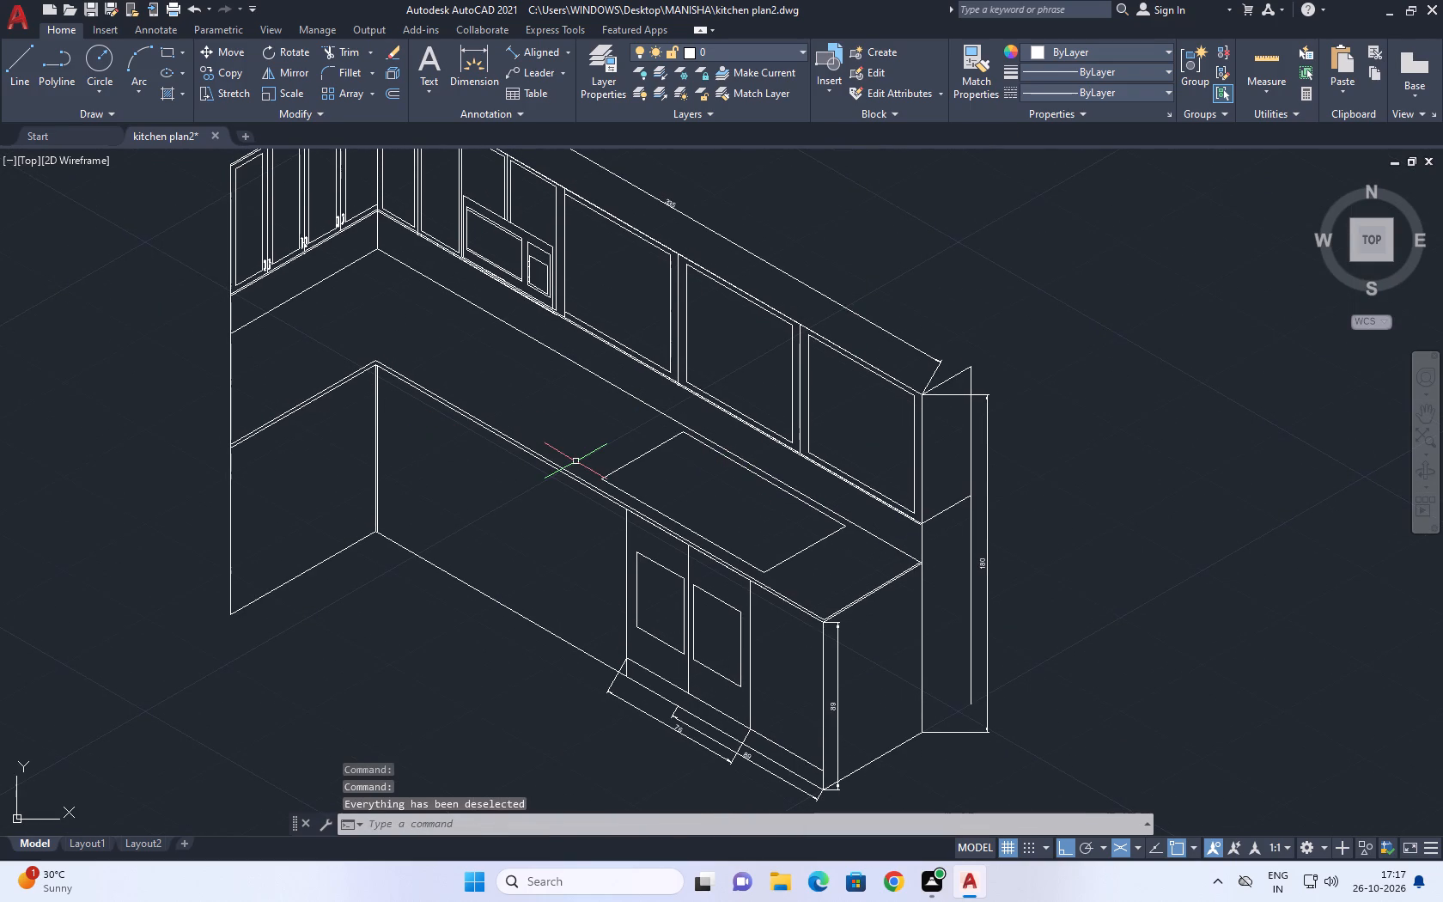
key("s")
type("pl")
key("space")
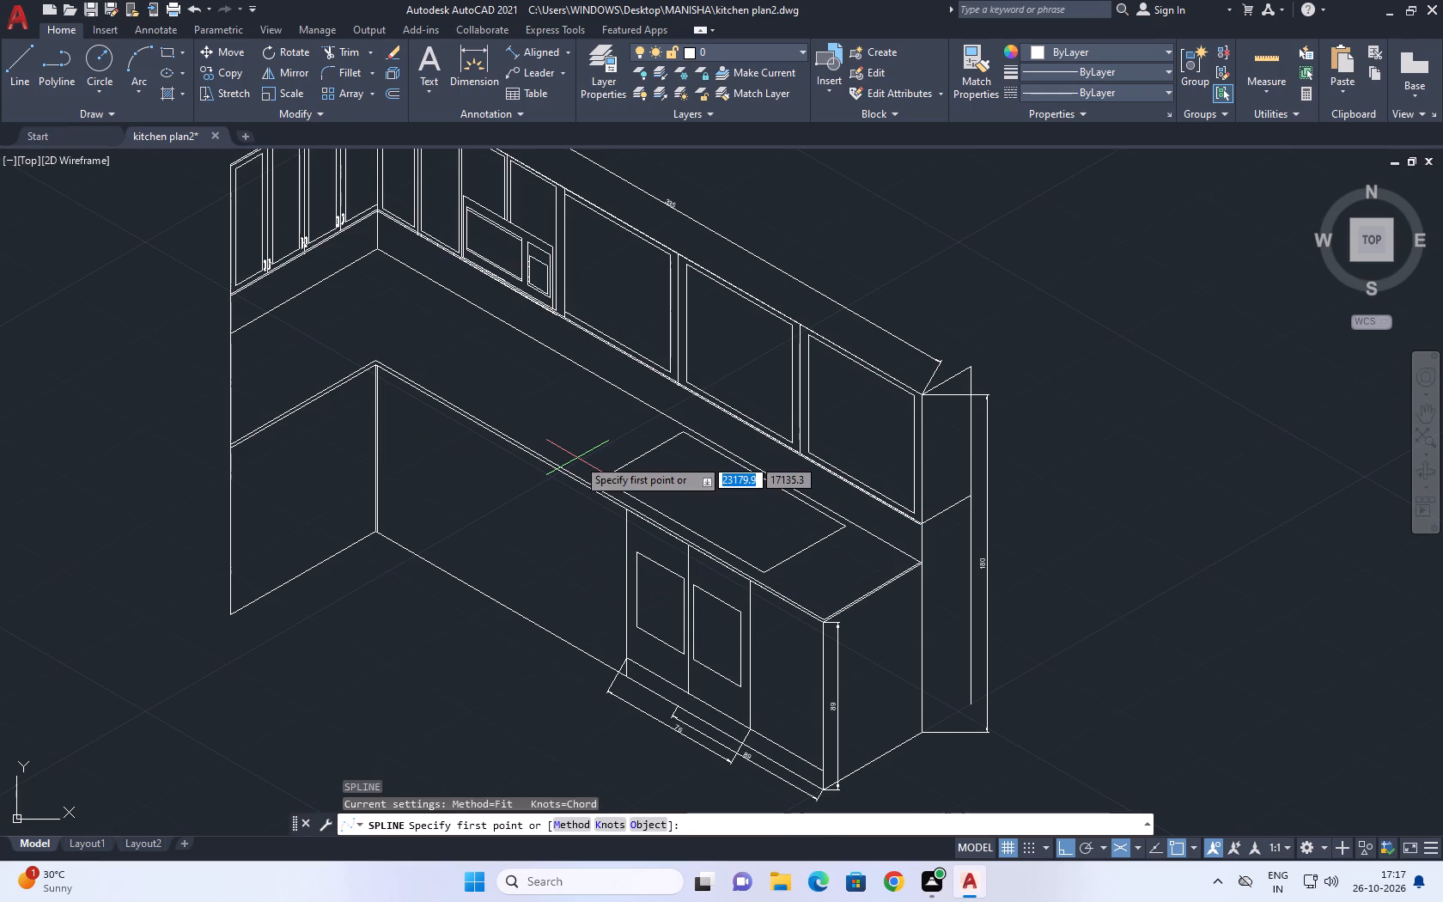
scroll(756, 478, "up", 2)
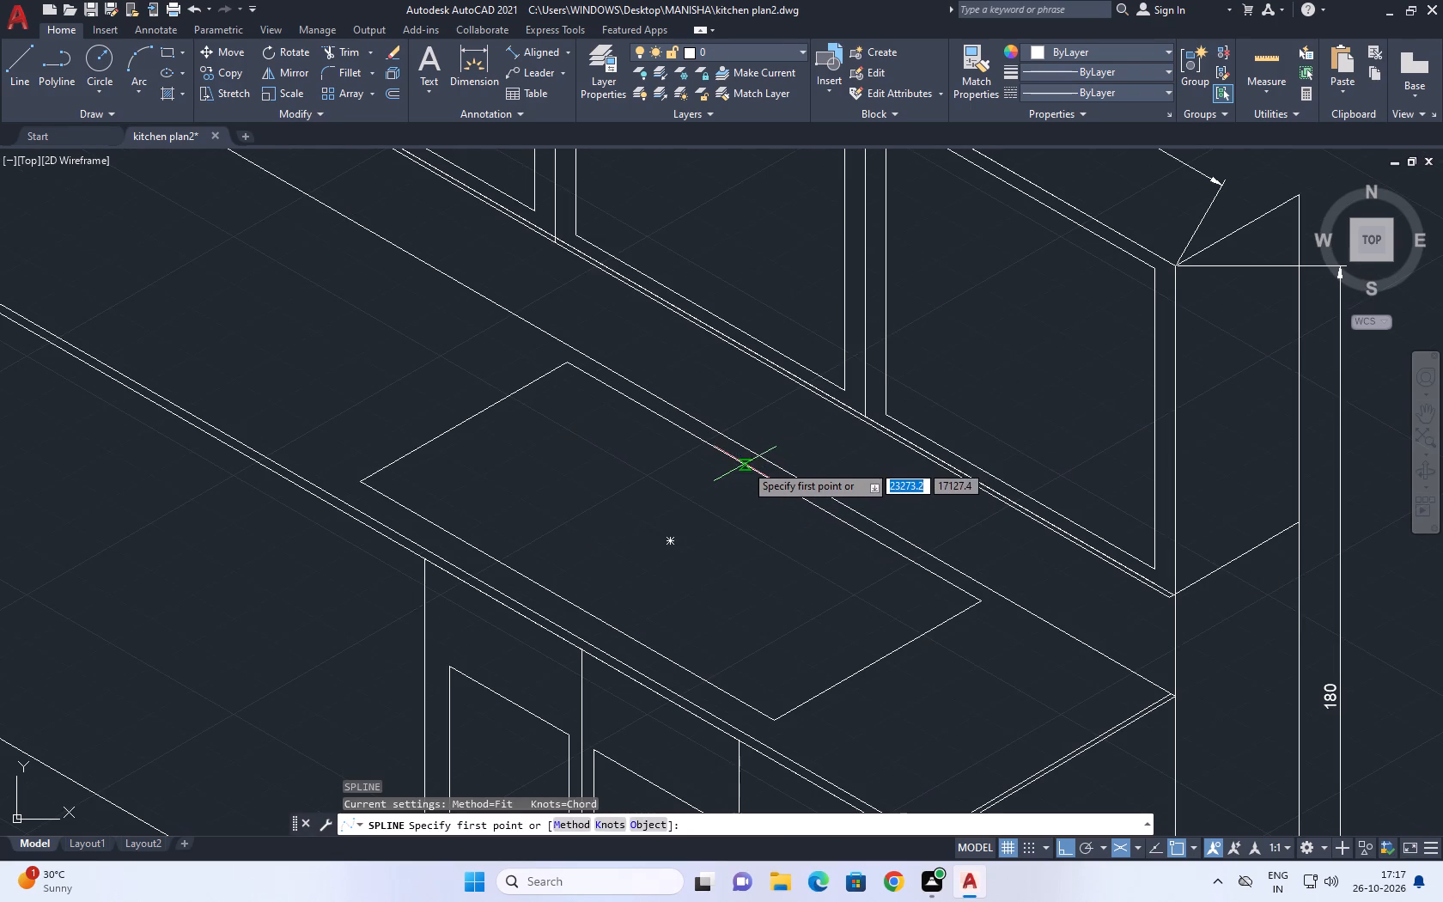
left_click(745, 466)
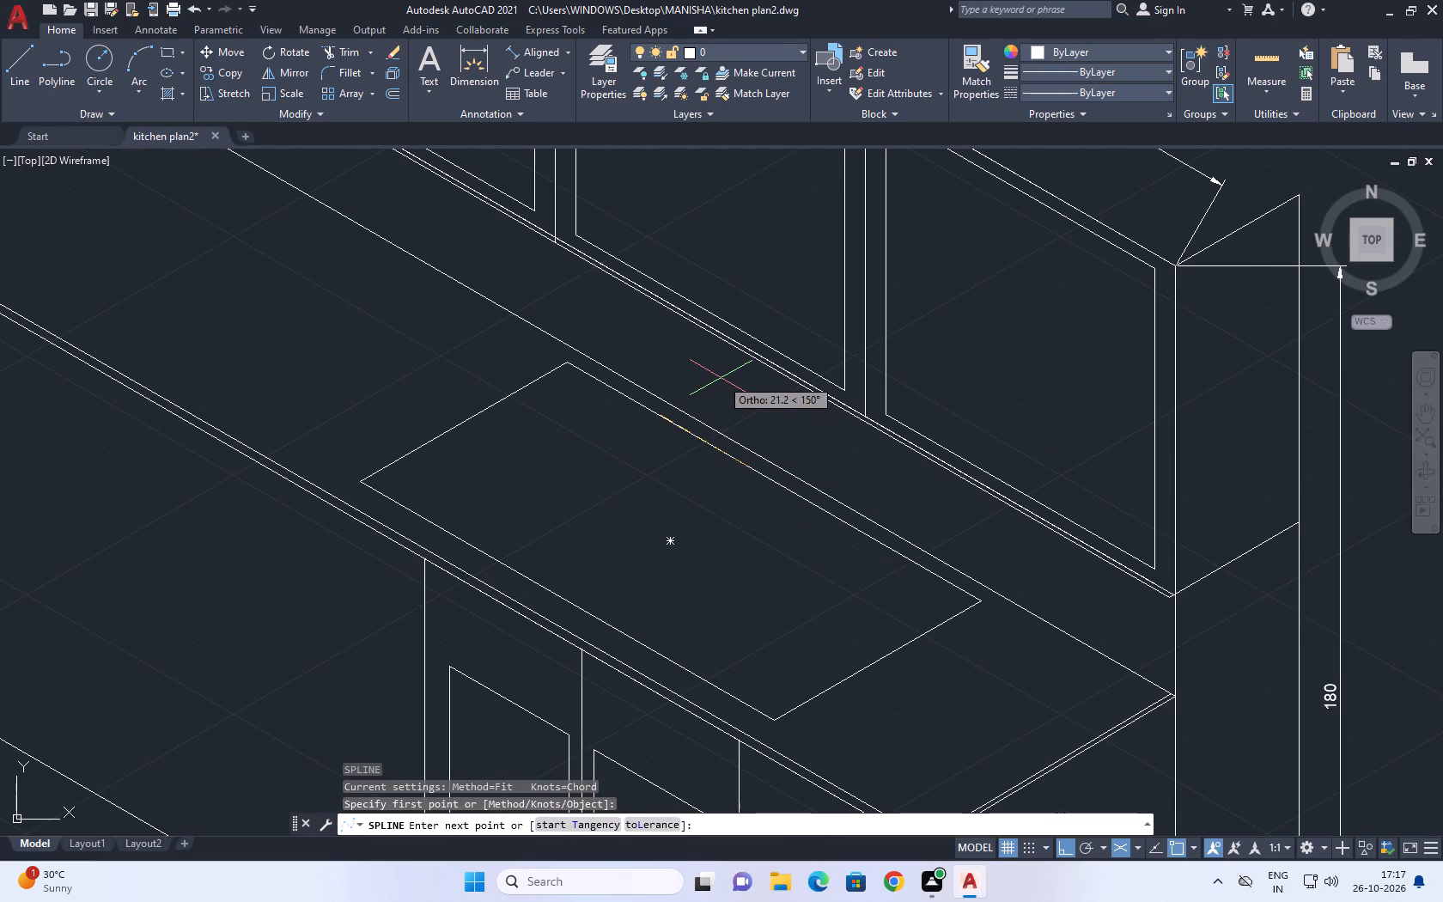
key("F5")
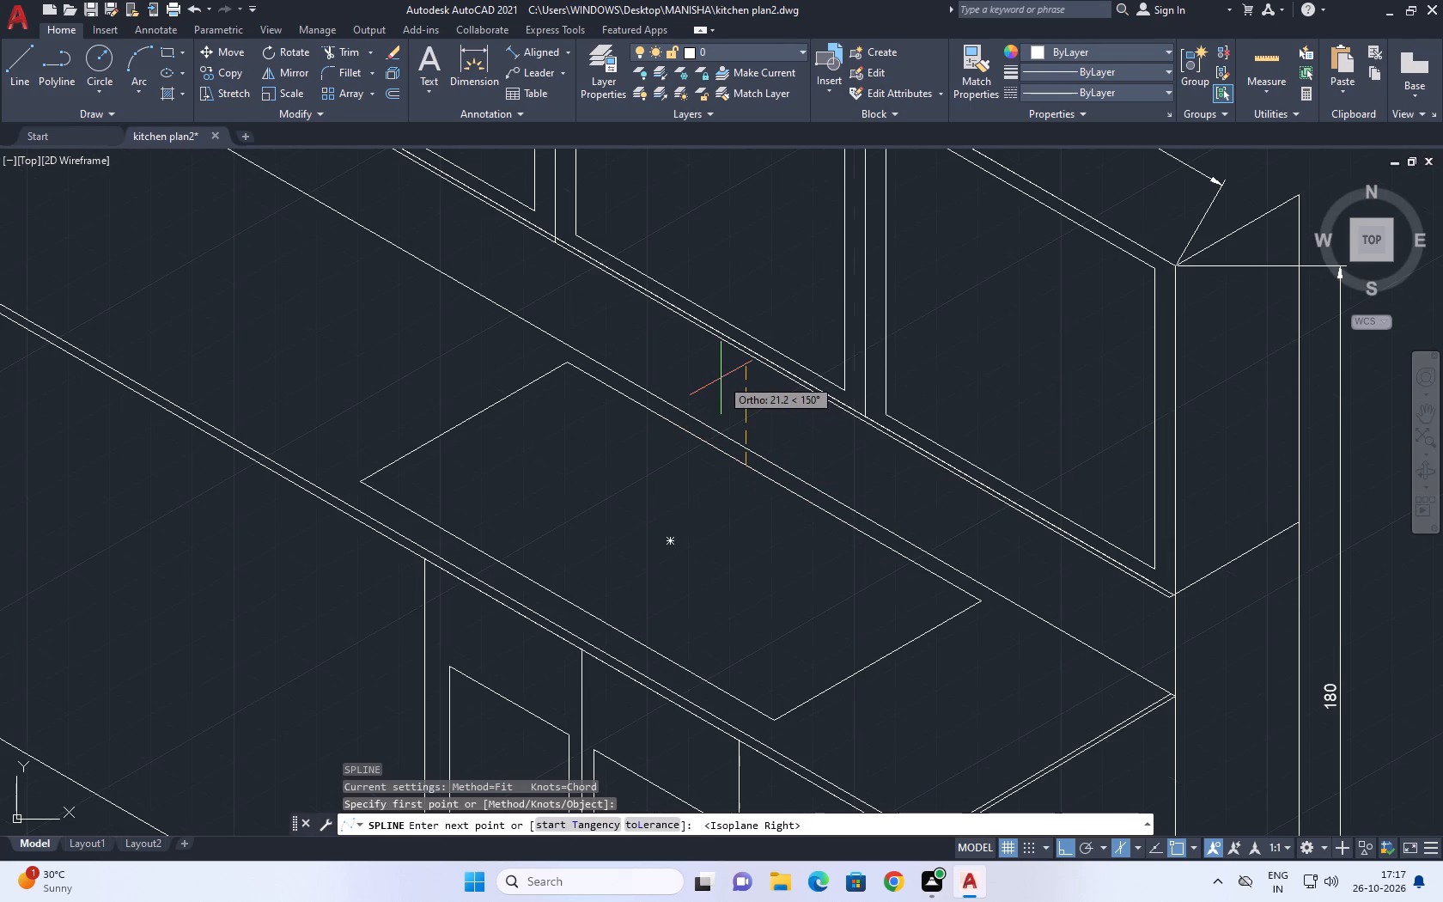
scroll(721, 378, "up", 1)
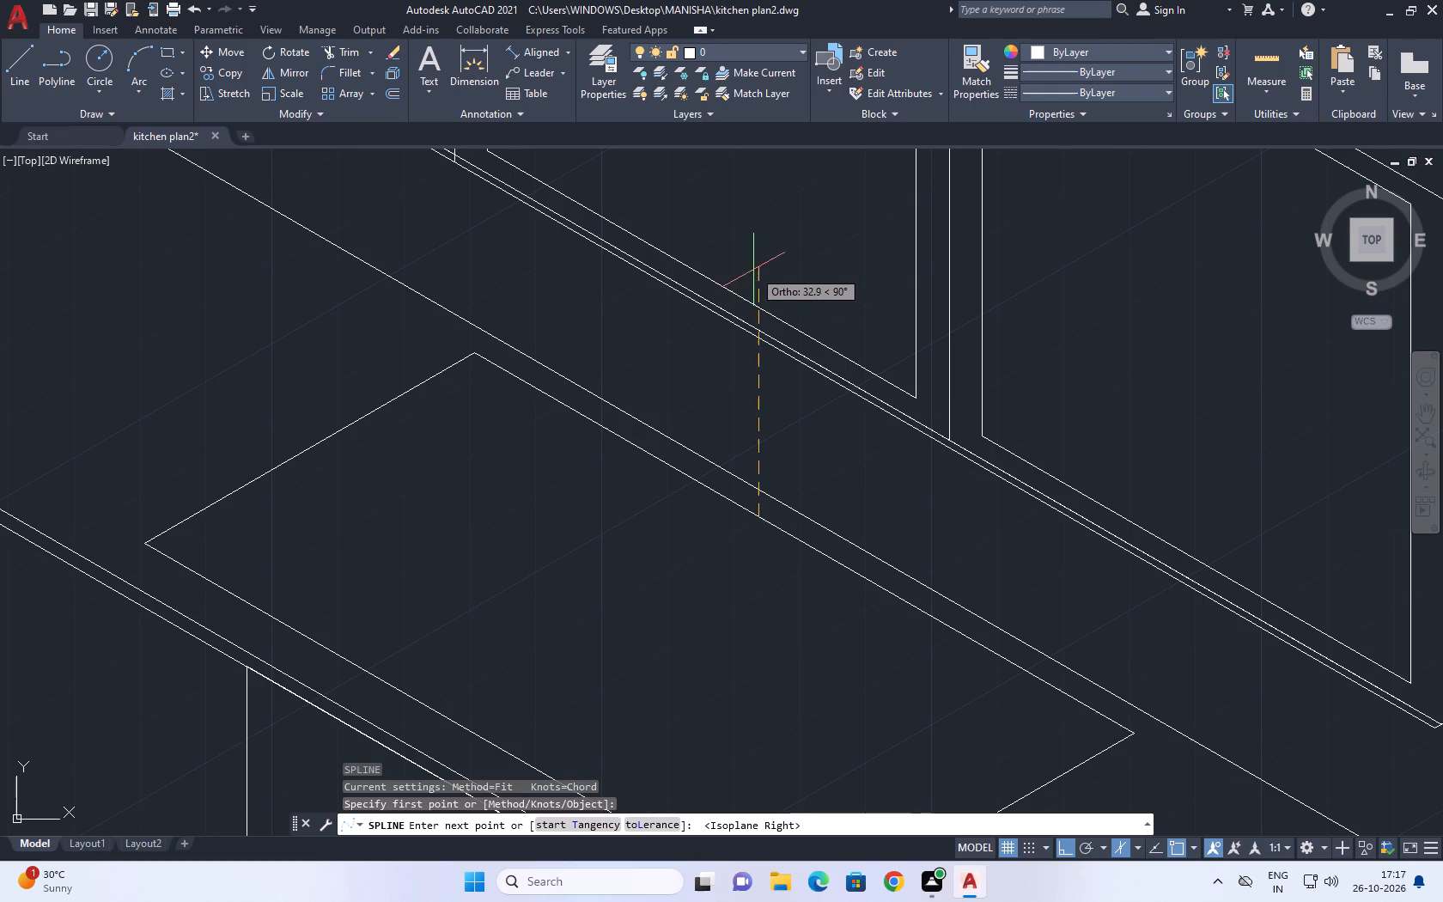
left_click(758, 379)
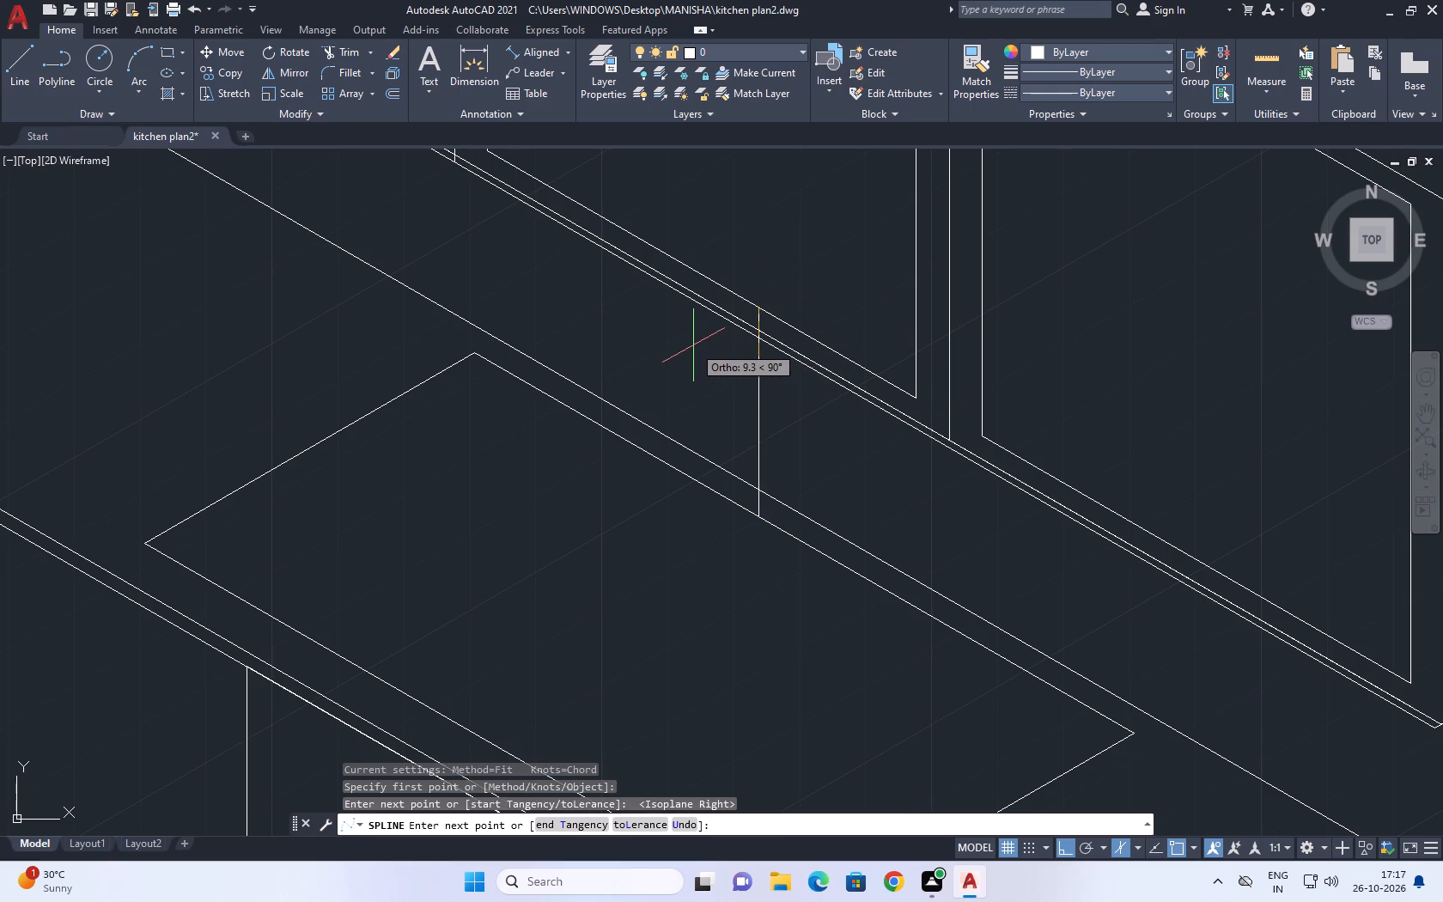
key("F8")
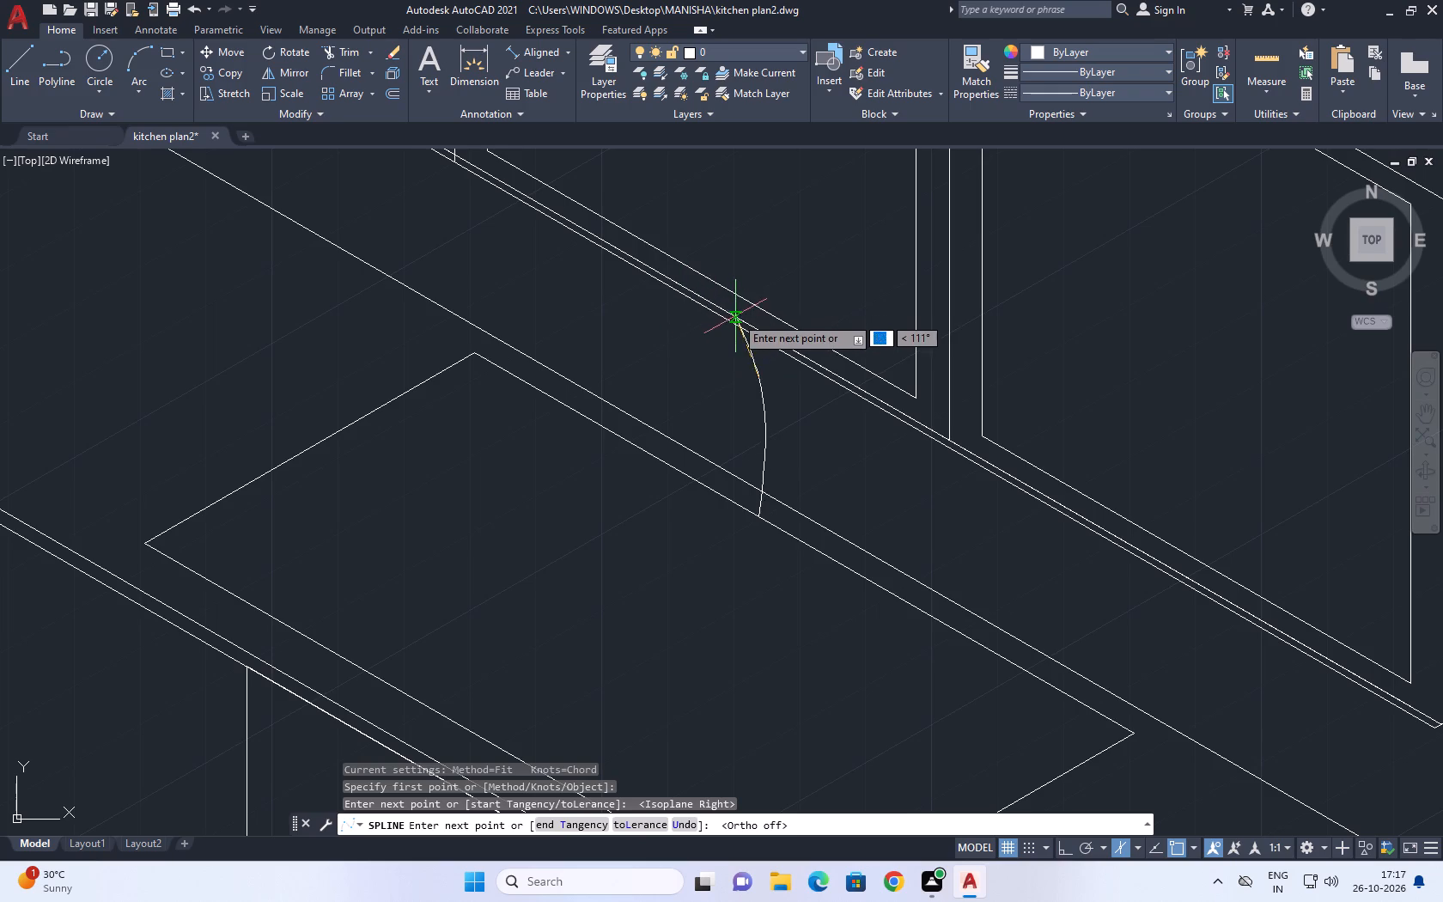
scroll(735, 316, "up", 1)
middle_click_drag(734, 325, 733, 248)
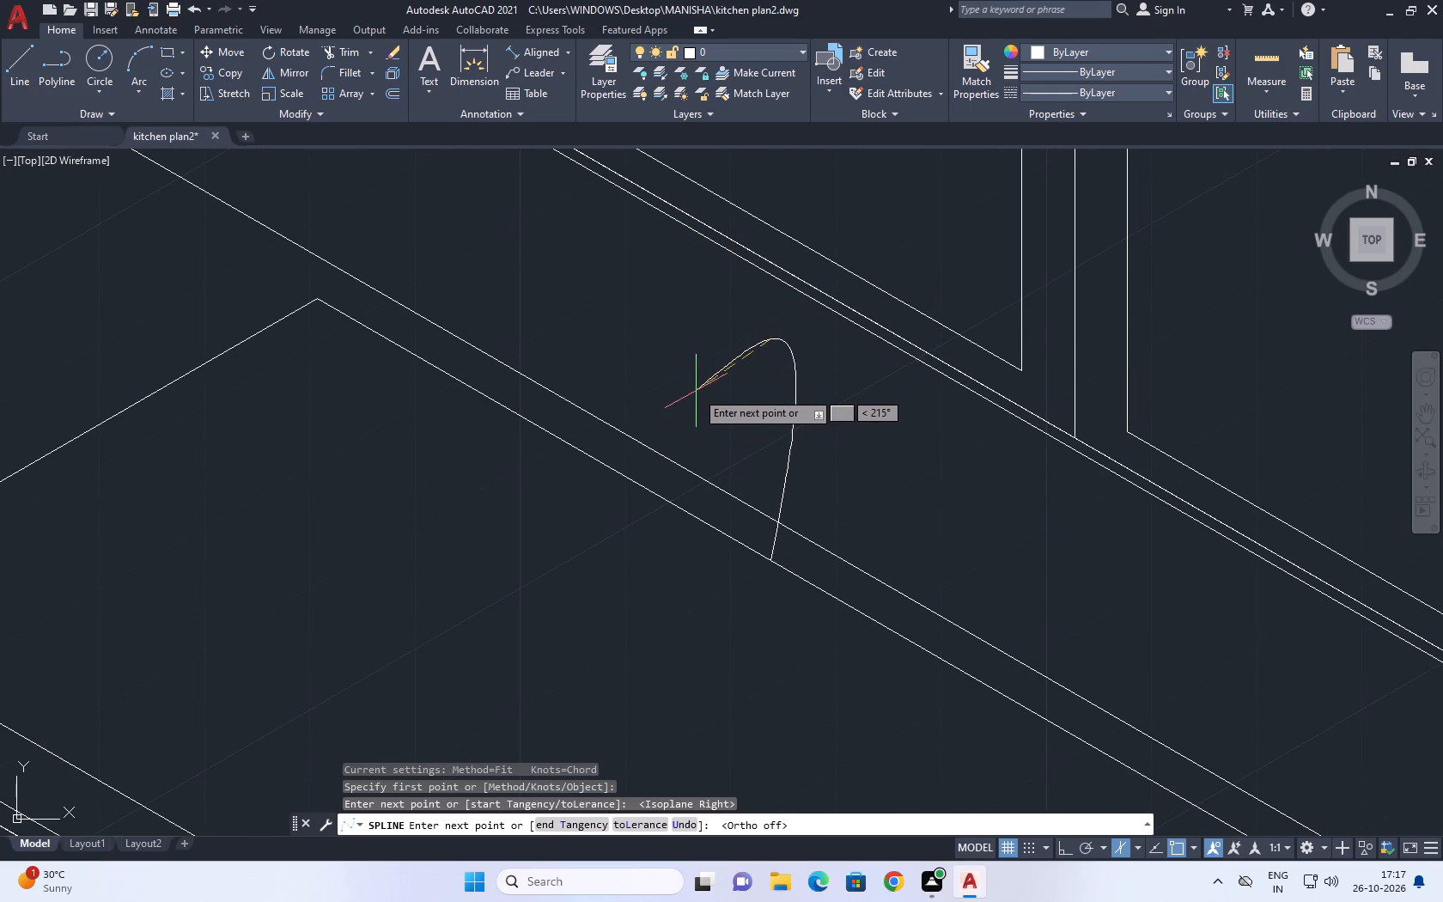
left_click(709, 352)
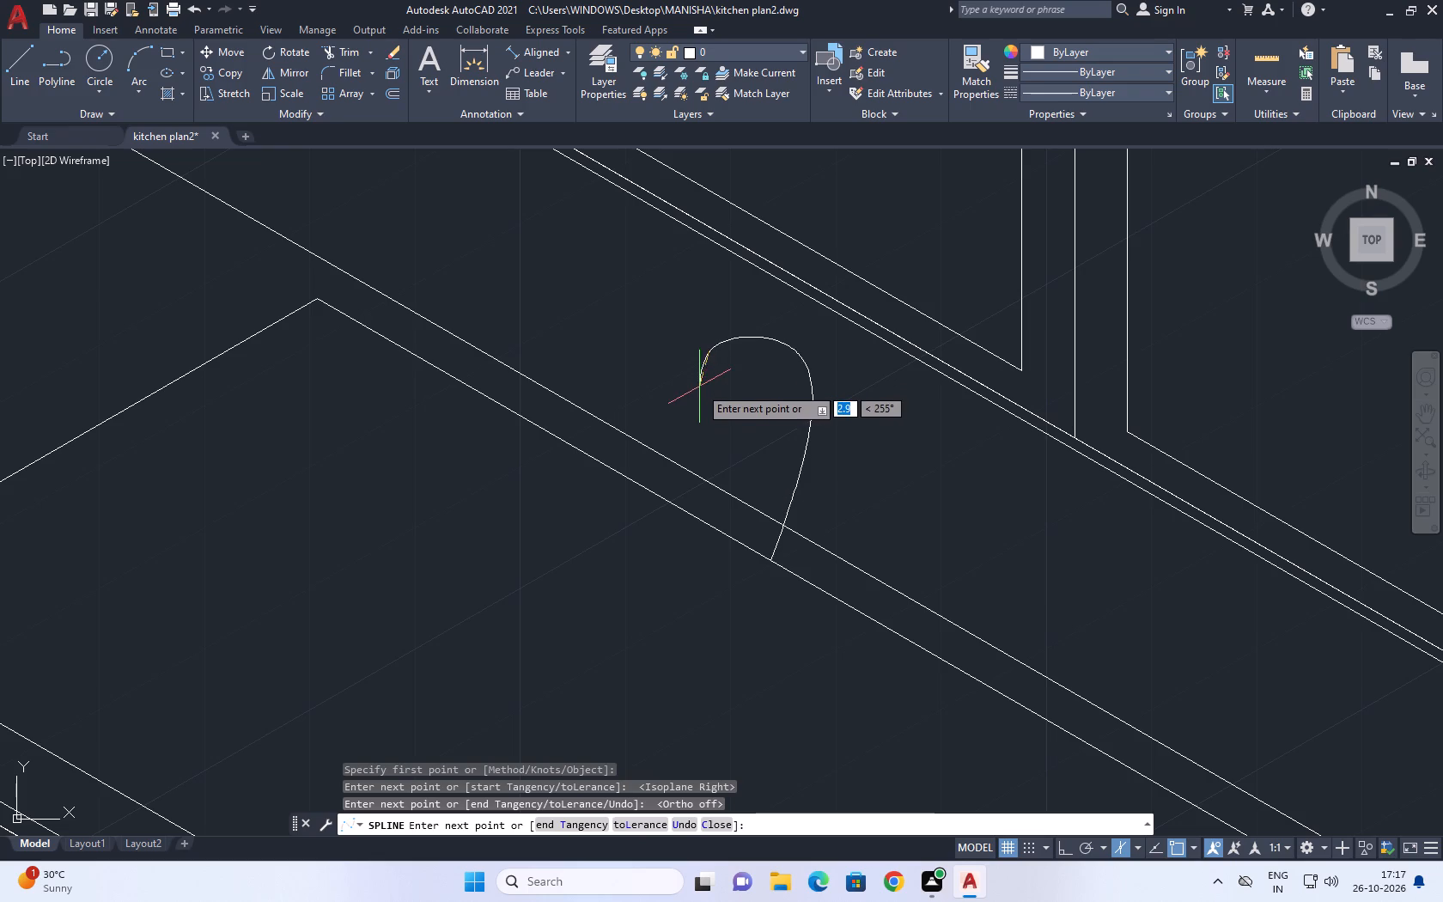
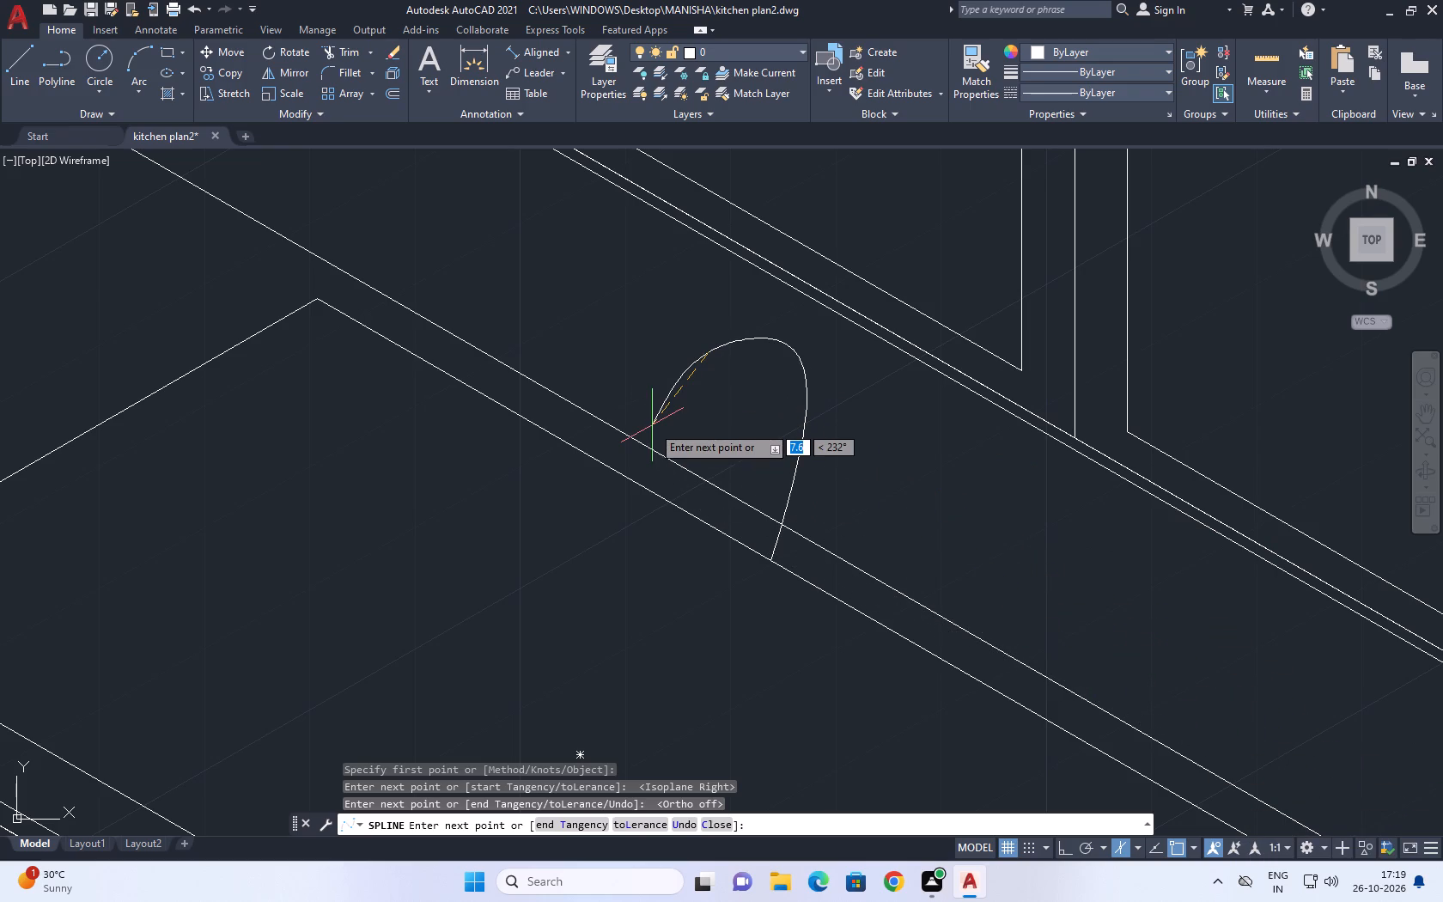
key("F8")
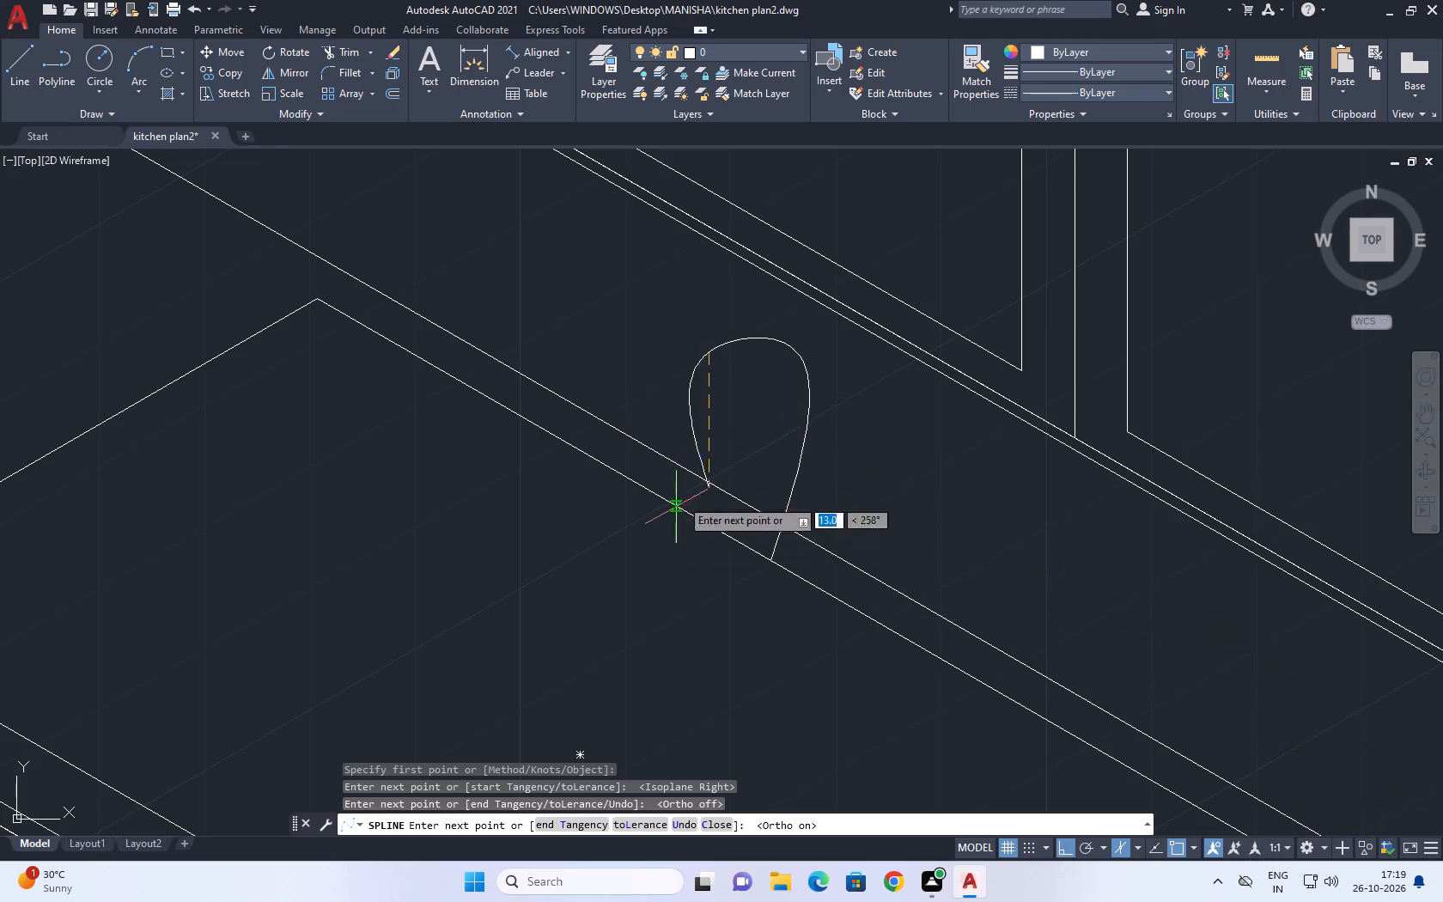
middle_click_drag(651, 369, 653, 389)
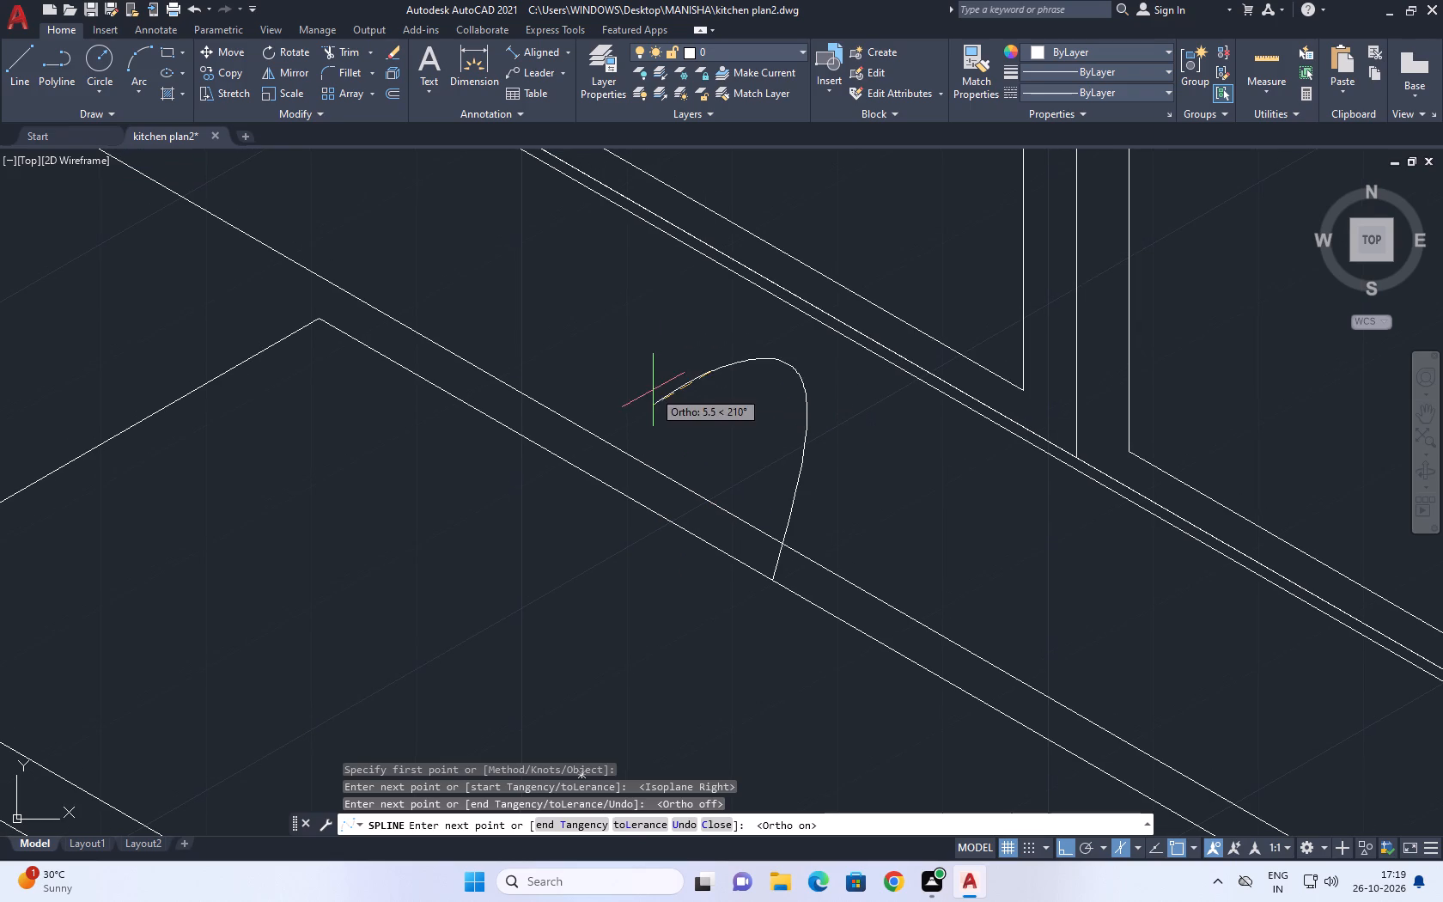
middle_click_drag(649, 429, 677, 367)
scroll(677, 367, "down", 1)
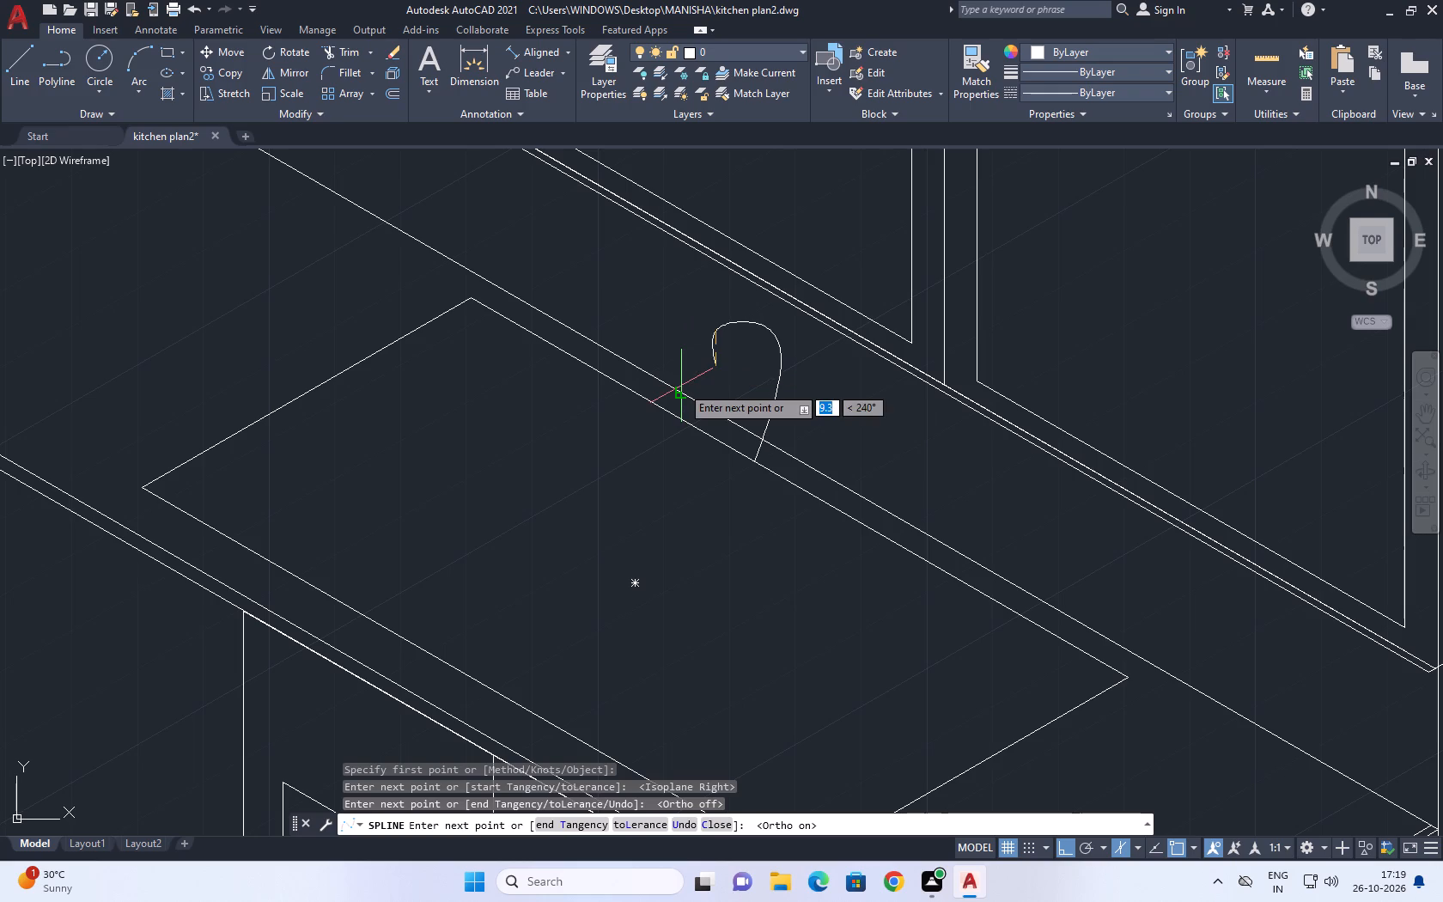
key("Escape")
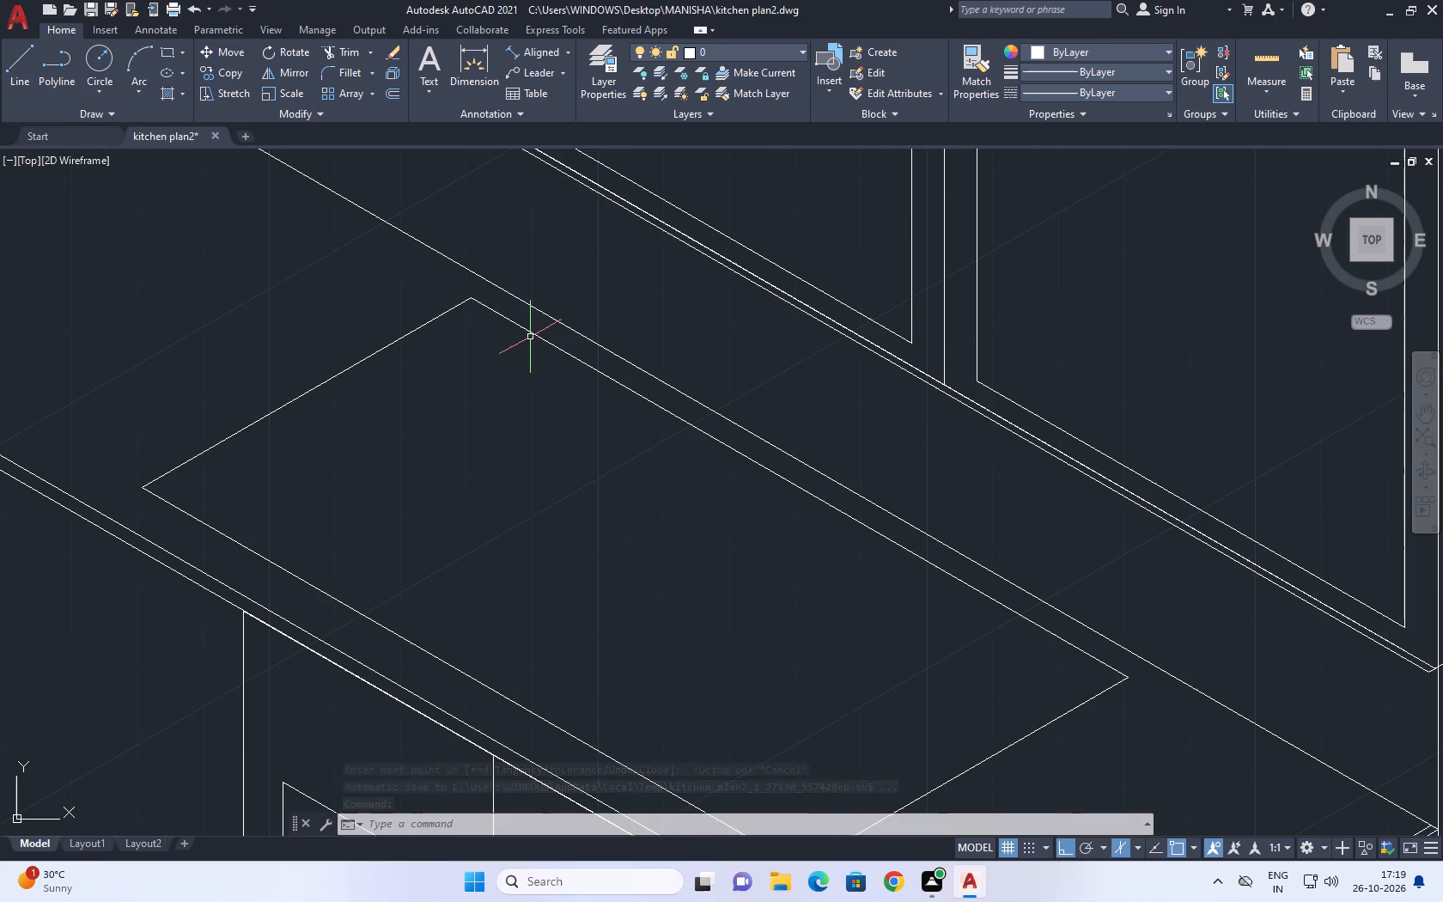
Draw a faucet base outline about 3.3 units up from the countertop's back edge, 2 units along it, and about 4.6 units down.
key("l")
key("space")
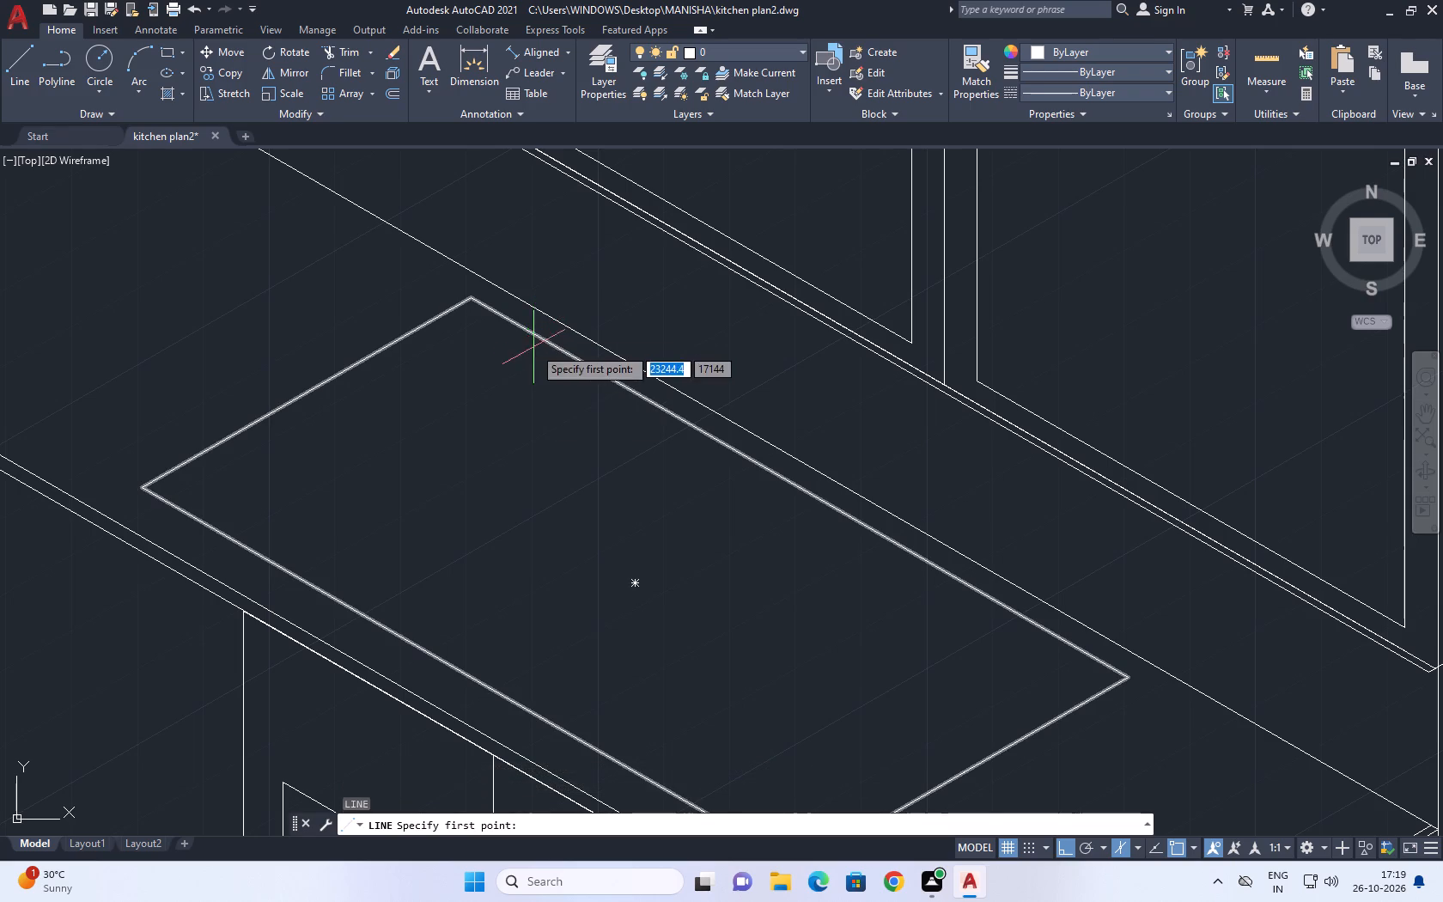
left_click(782, 454)
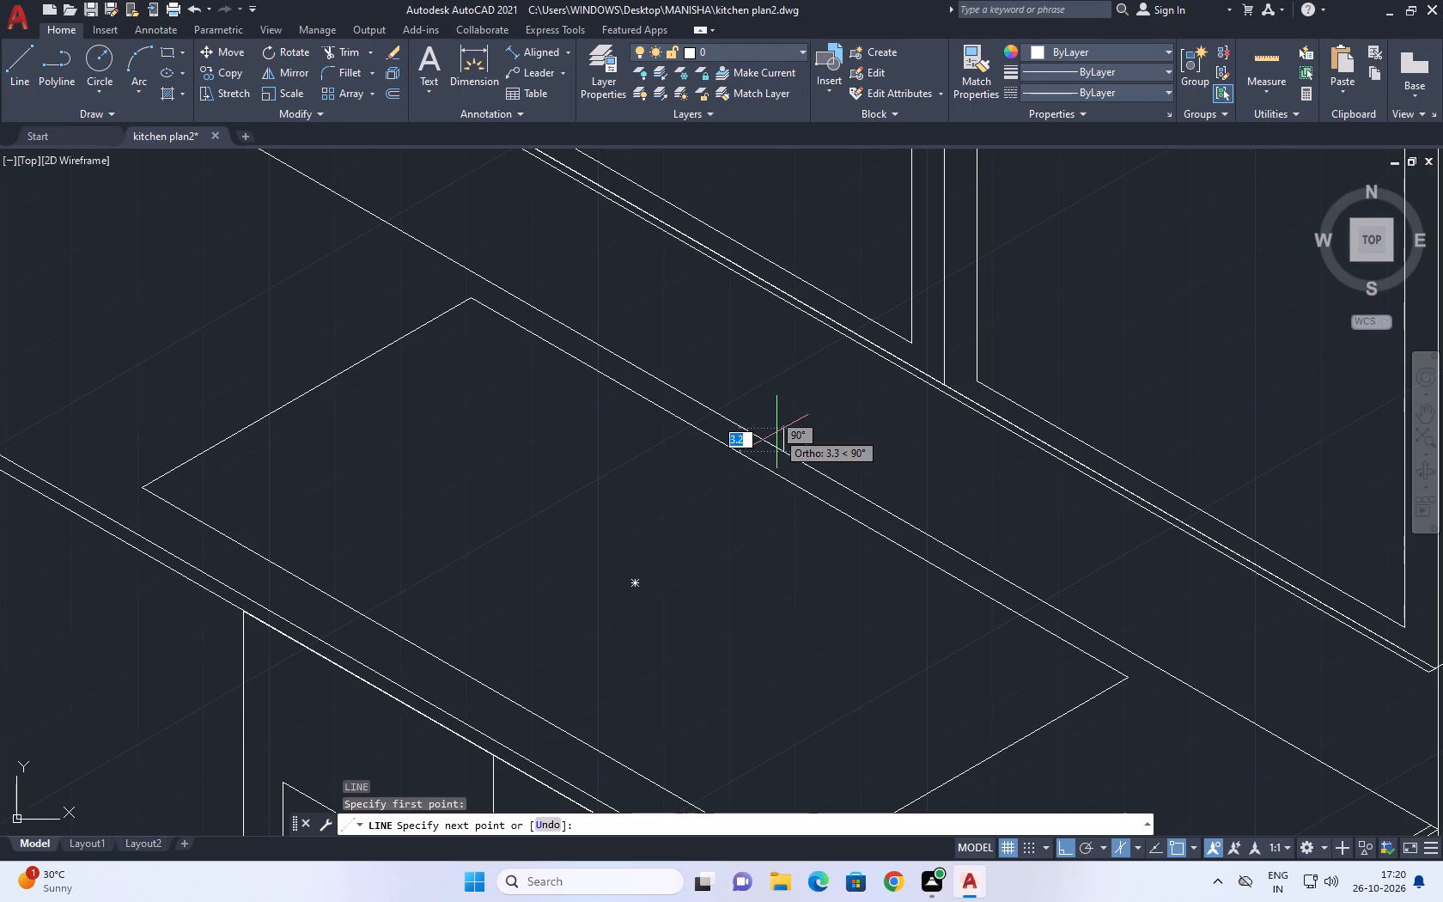
left_click(779, 428)
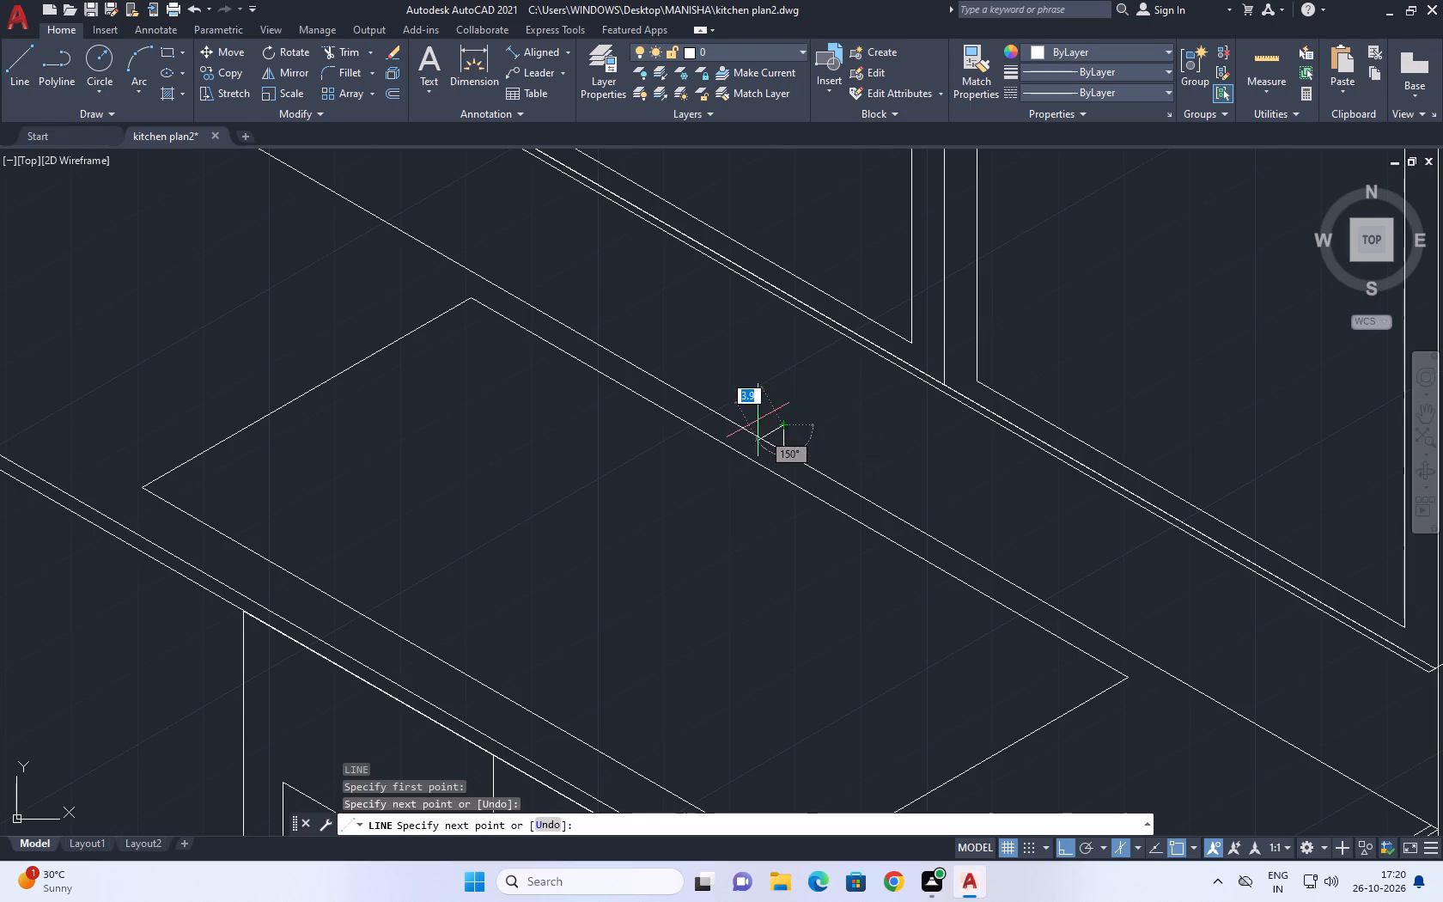
key("F5")
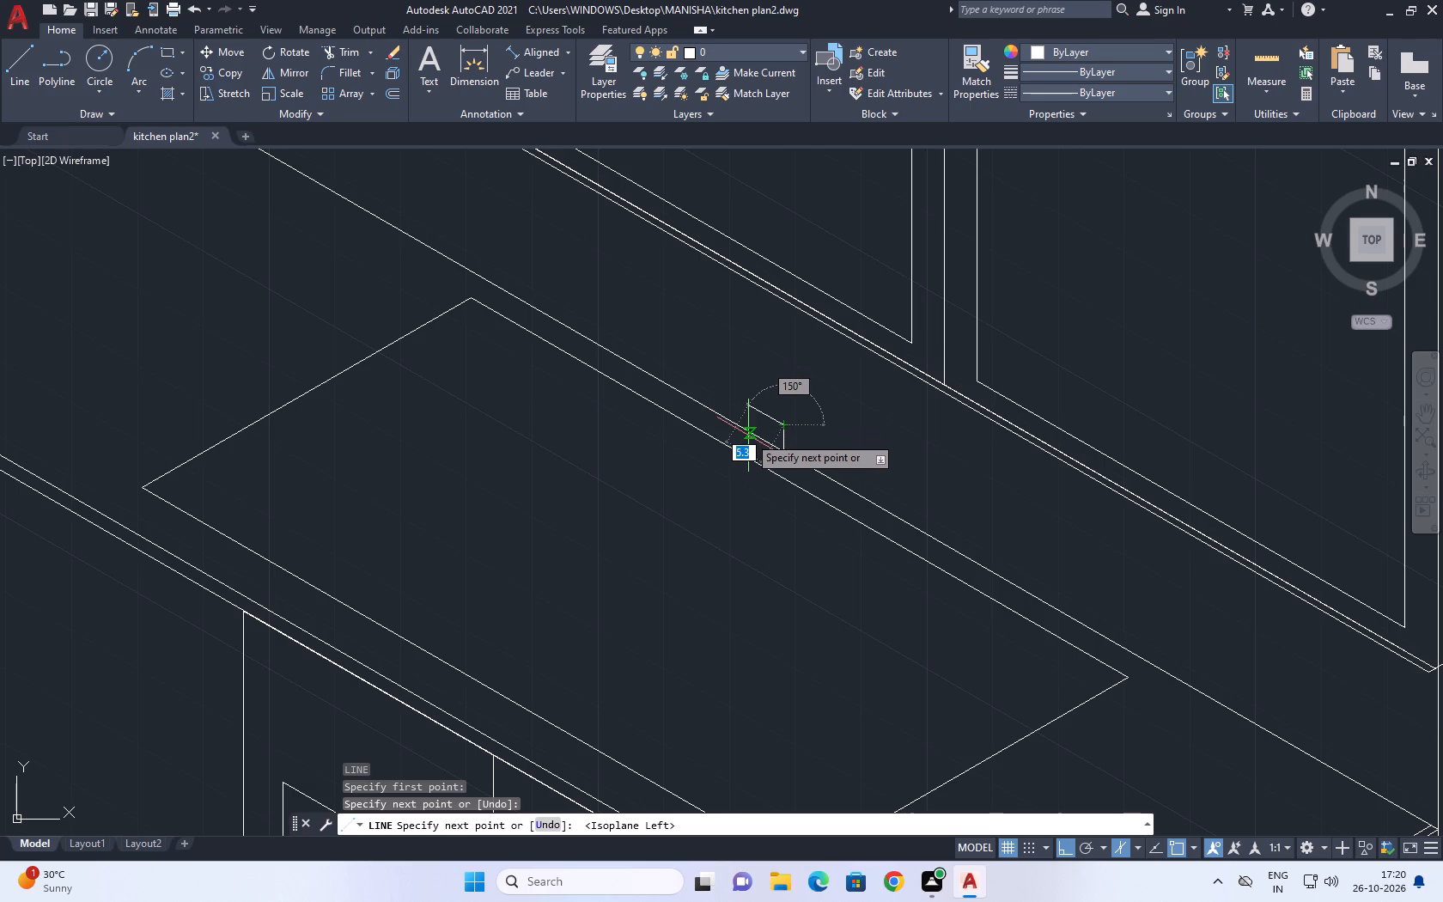
key("2")
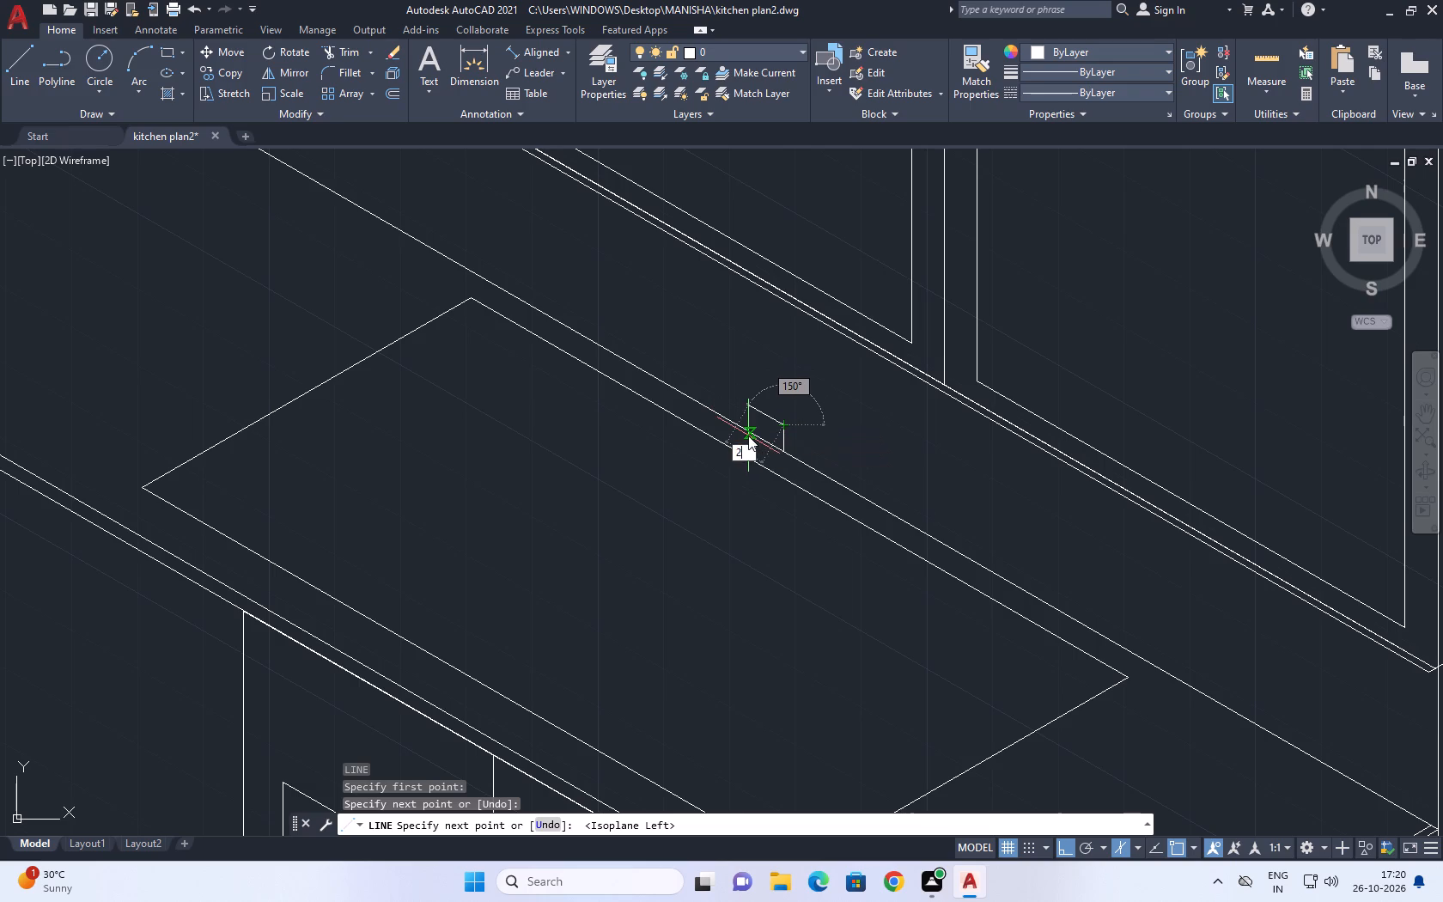
key("Return")
scroll(766, 448, "up", 2)
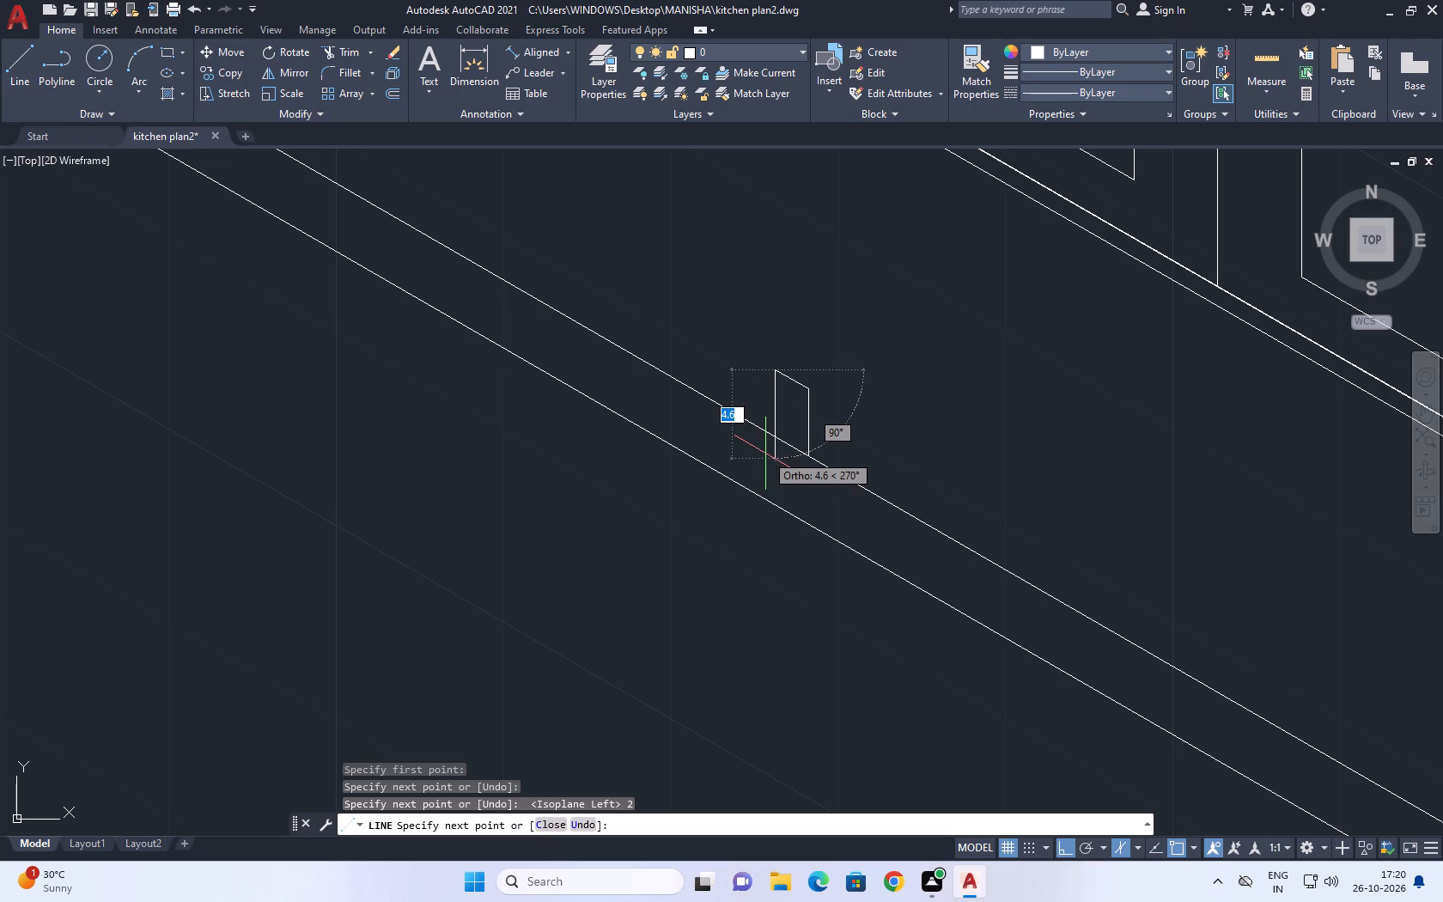
left_click(765, 454)
right_click(765, 454)
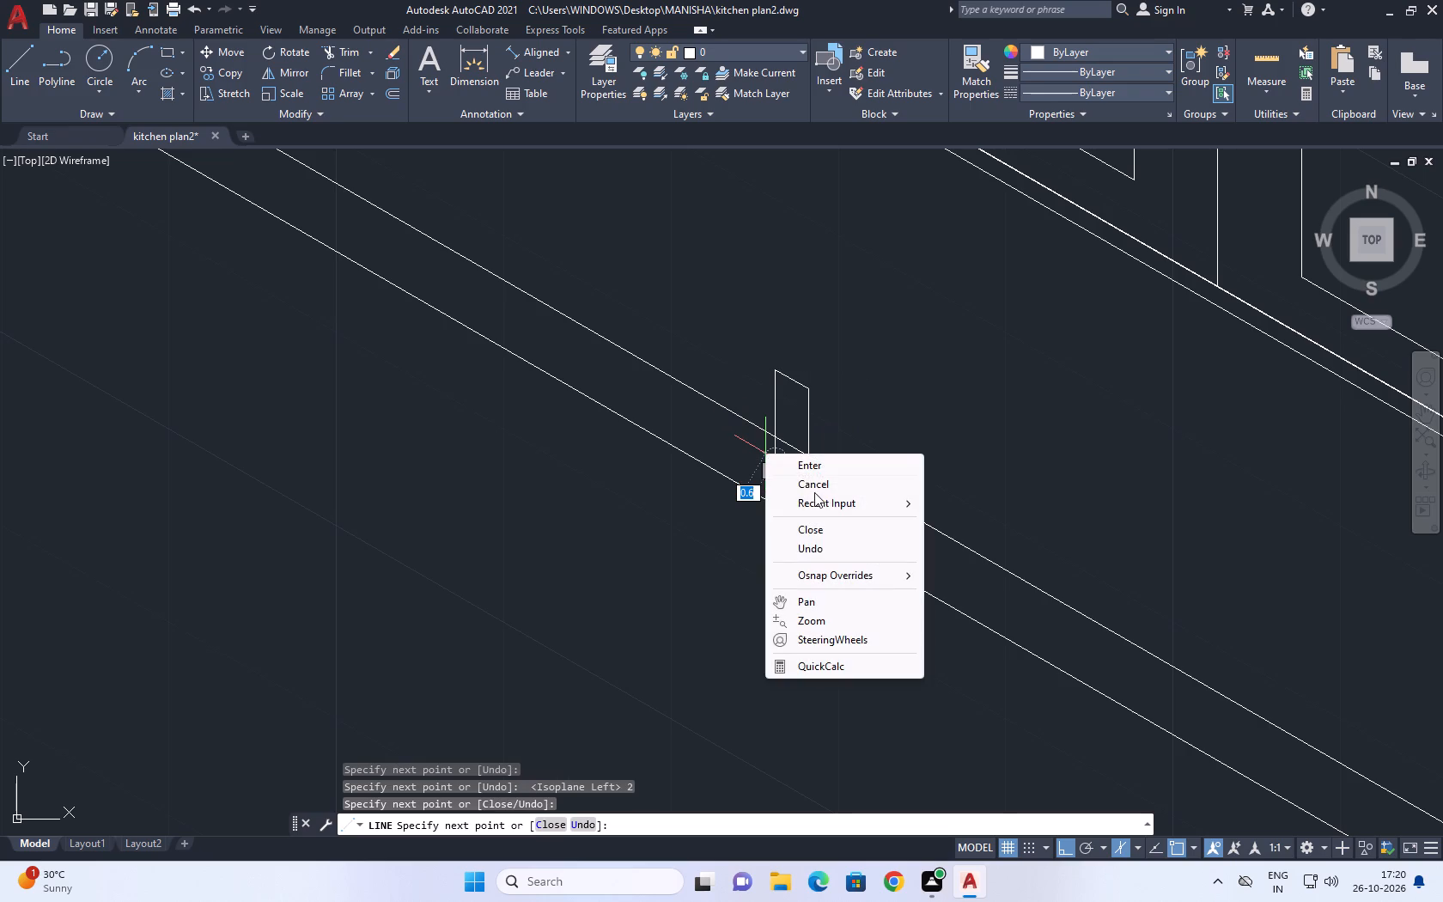
left_click(821, 486)
Shorten the faucet base's left vertical line so its lower end meets the countertop's back edge.
scroll(788, 460, "up", 3)
left_click(759, 448)
left_click(700, 424)
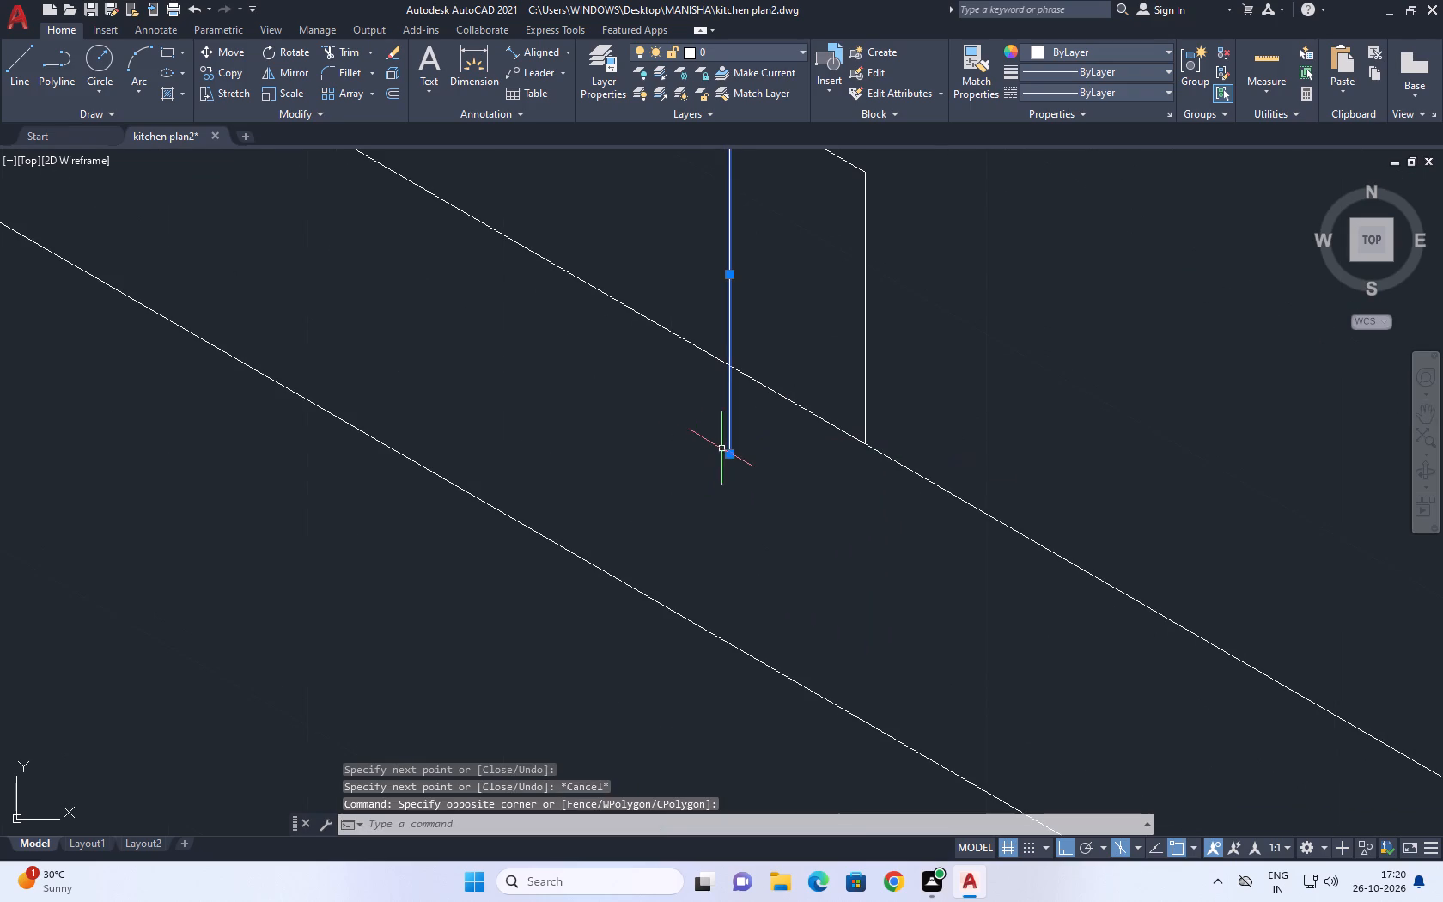
left_click(729, 454)
left_click(724, 364)
scroll(725, 432, "down", 4)
middle_click_drag(724, 443, 703, 506)
right_click(751, 441)
left_click_drag(797, 302, 801, 314)
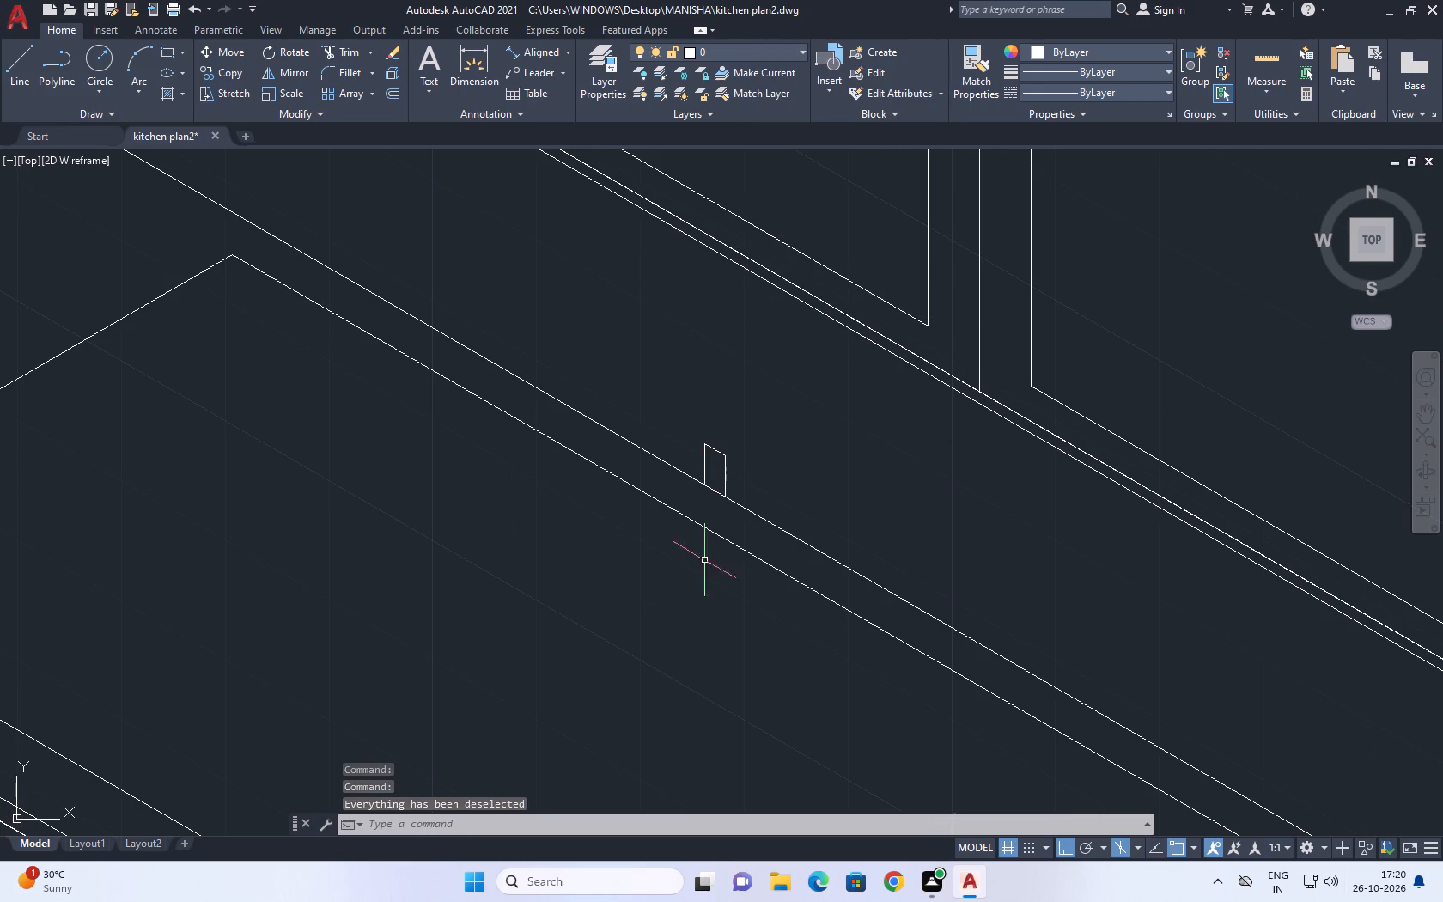
Move the faucet base's left vertical line slightly along the countertop's back edge toward the right vertical line.
scroll(695, 432, "up", 1)
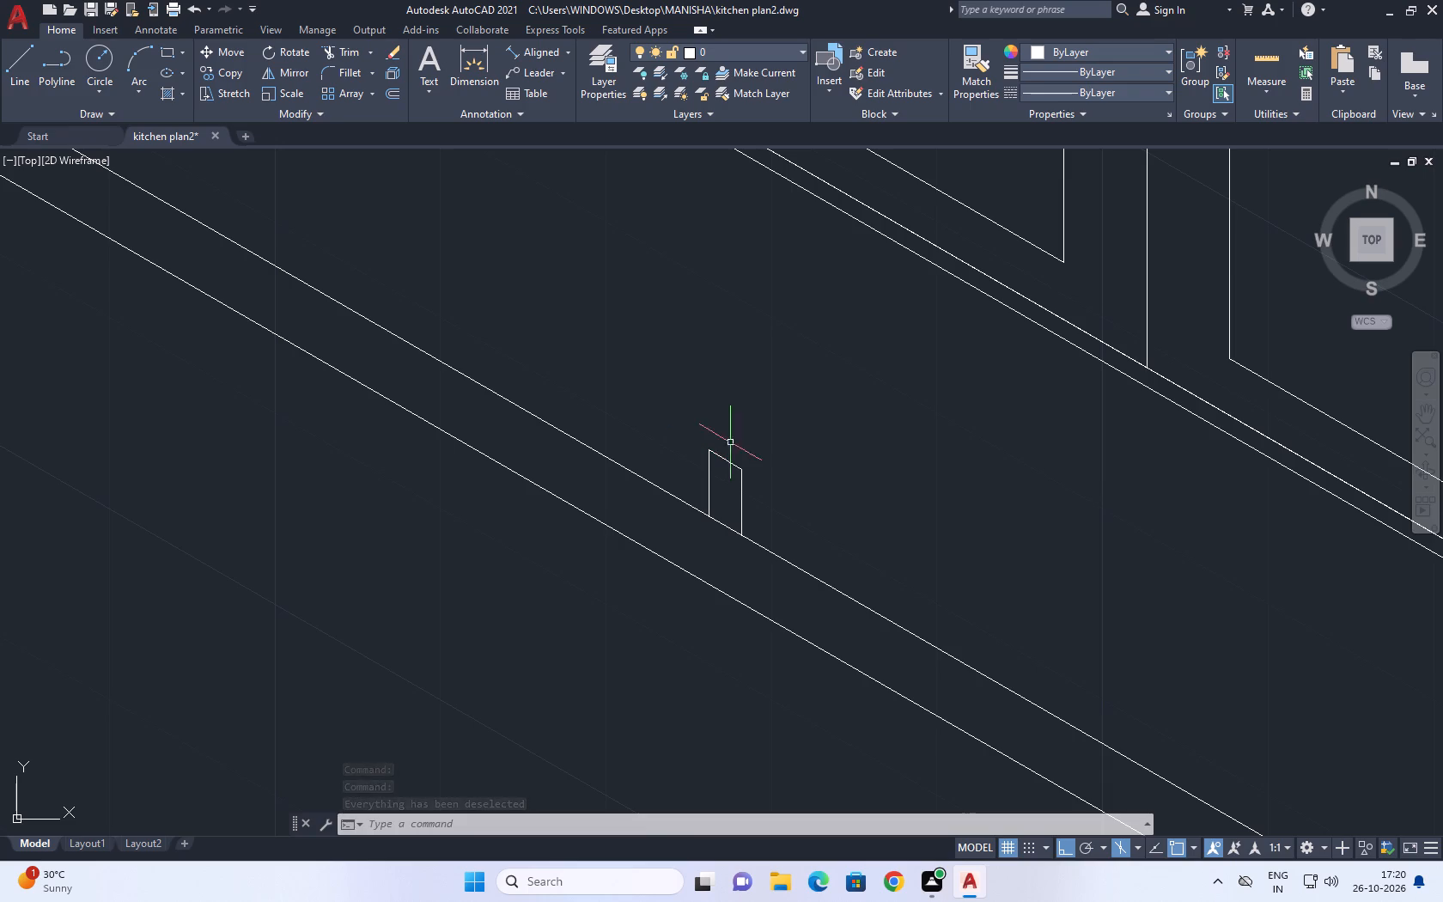
scroll(791, 520, "up", 2)
middle_click_drag(598, 436, 684, 484)
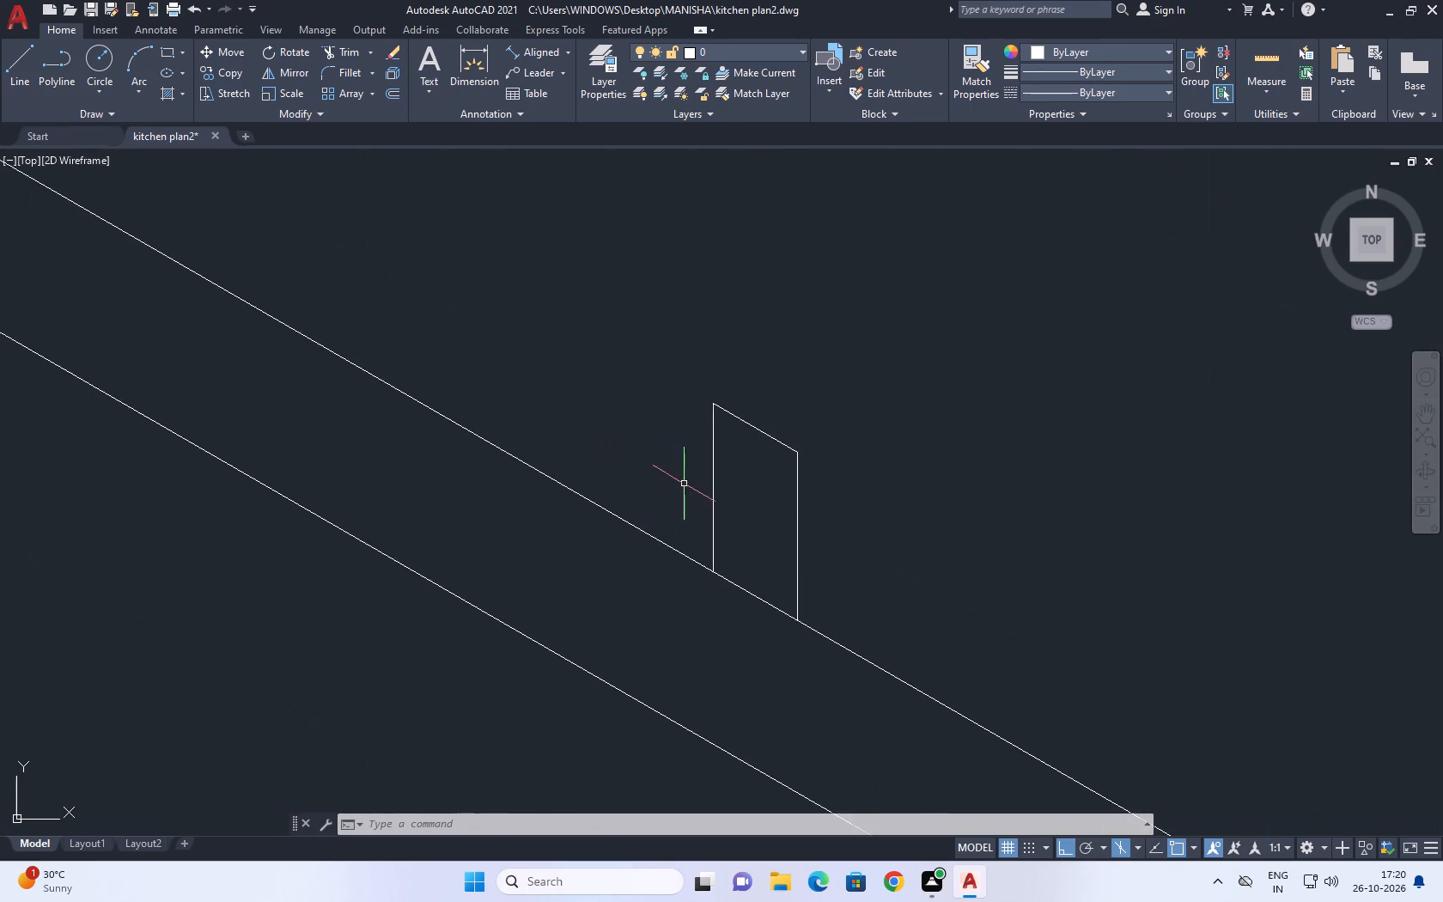
scroll(684, 484, "up", 2)
left_click_drag(838, 506, 787, 485)
left_click(652, 412)
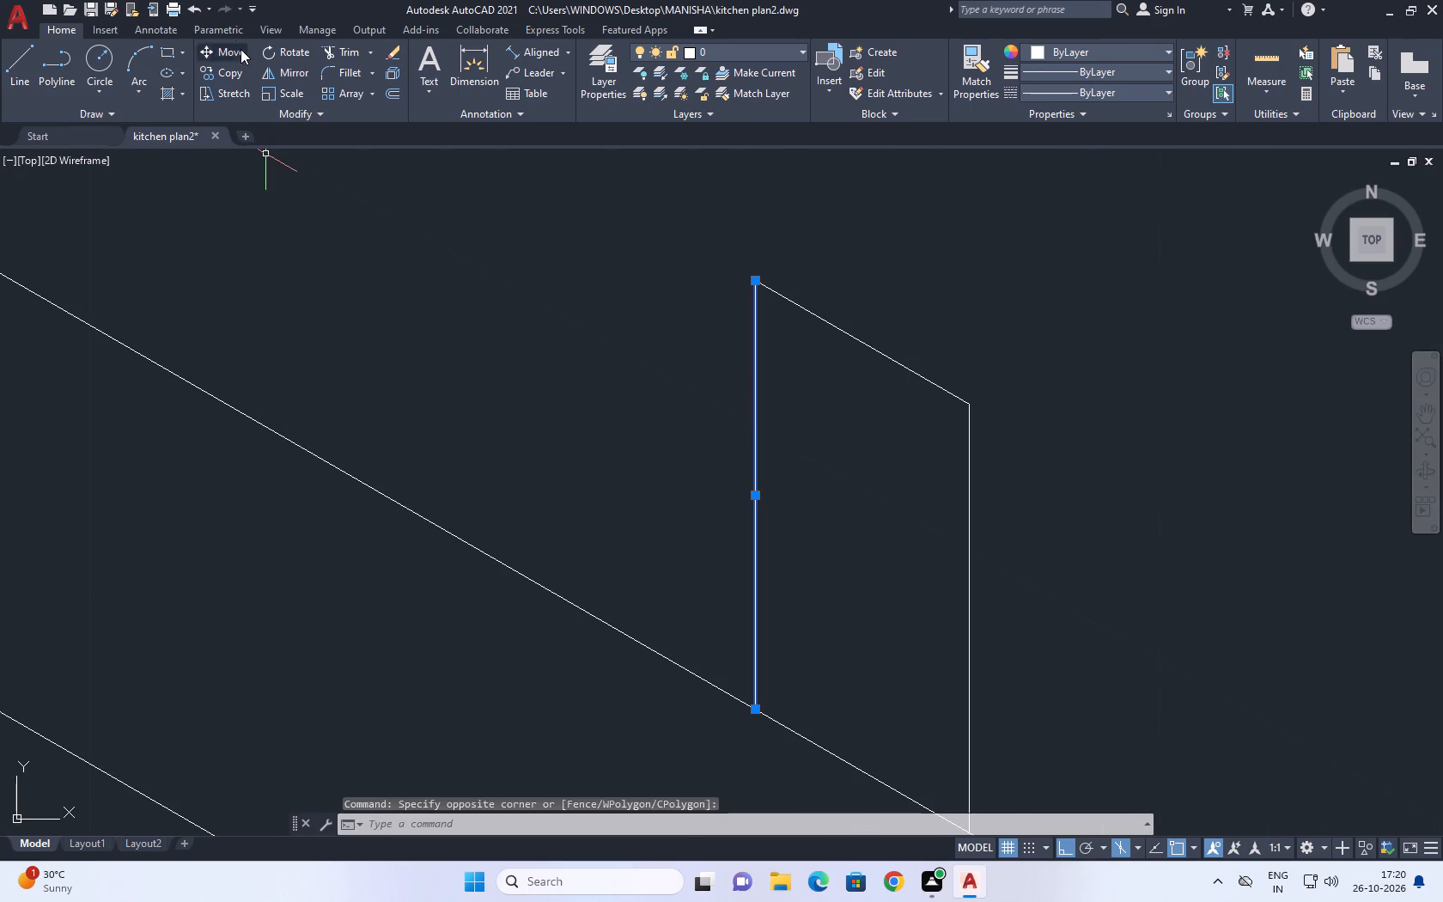
left_click(237, 50)
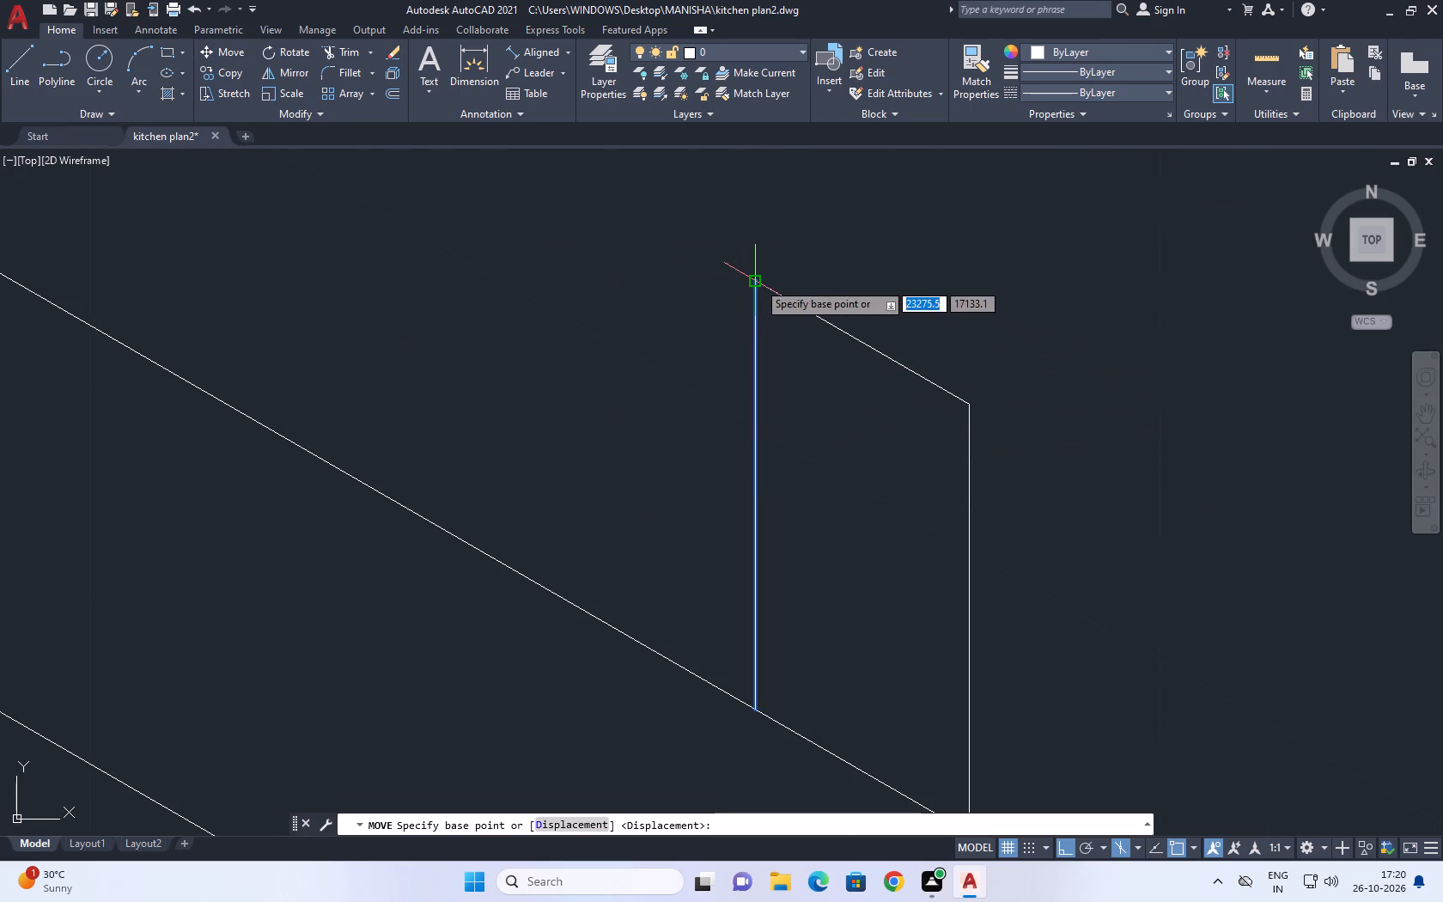
left_click(758, 282)
left_click(800, 302)
right_click(929, 276)
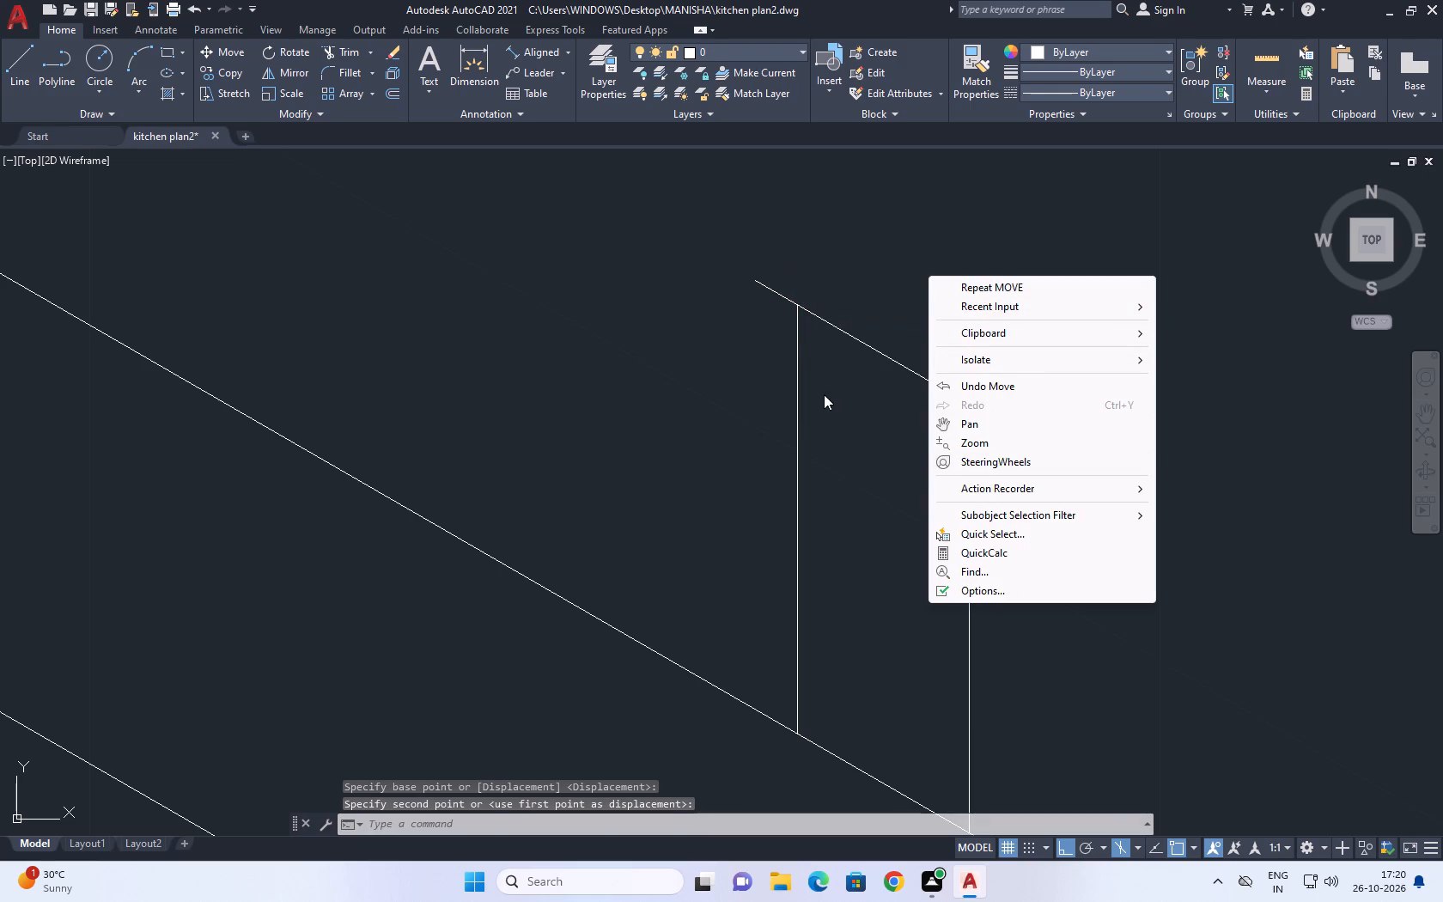
left_click(752, 395)
left_click(737, 387)
Shorten the faucet base's sloping top line to end at the top of the left vertical line, and deselect it.
scroll(751, 278, "up", 2)
left_click(813, 272)
left_click(779, 318)
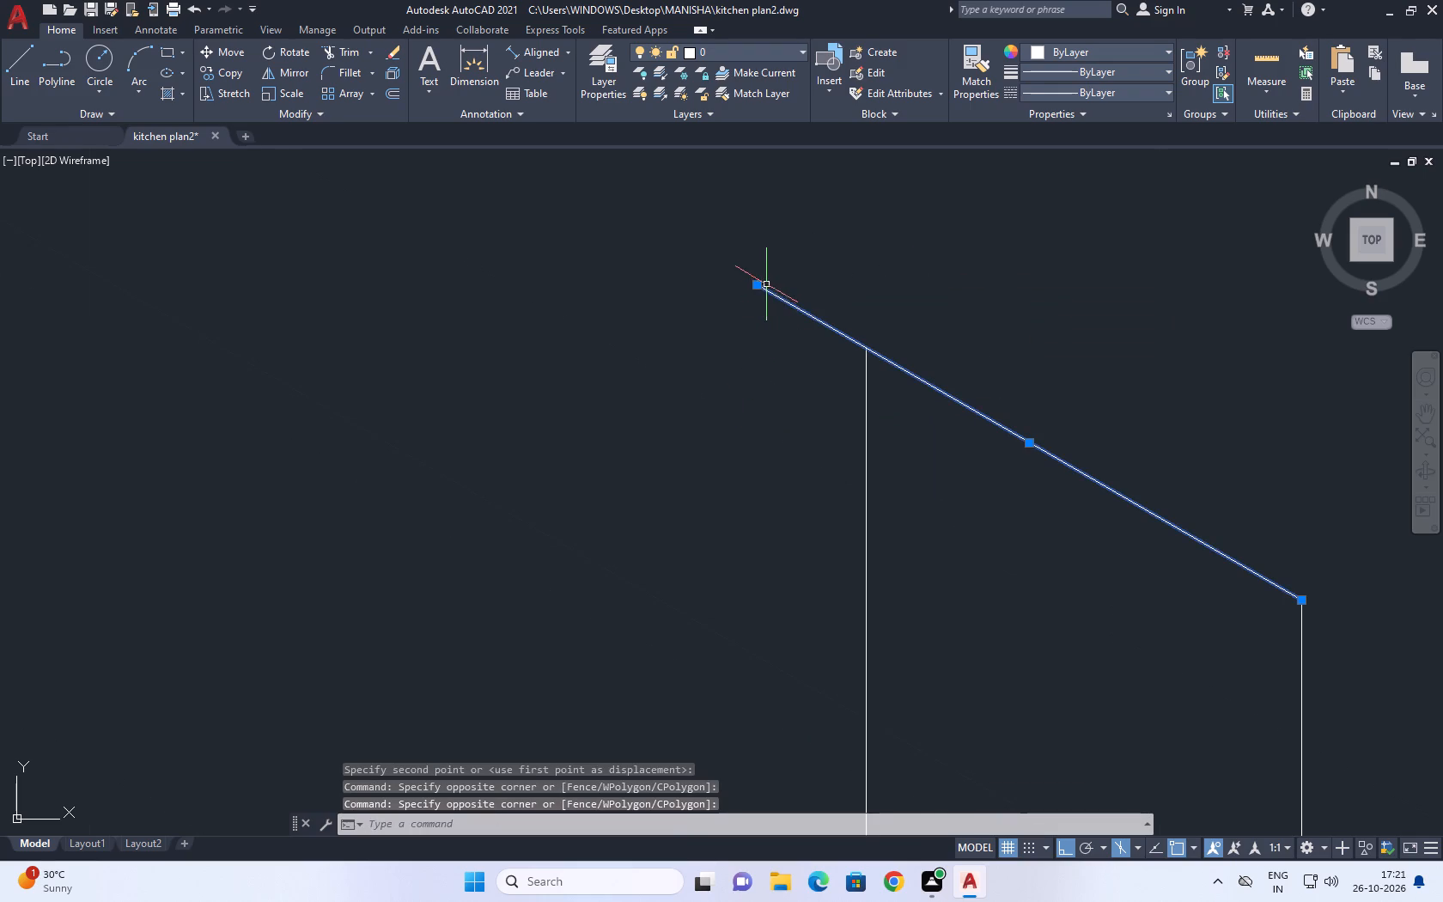
left_click(759, 286)
left_click(868, 348)
scroll(756, 294, "down", 3)
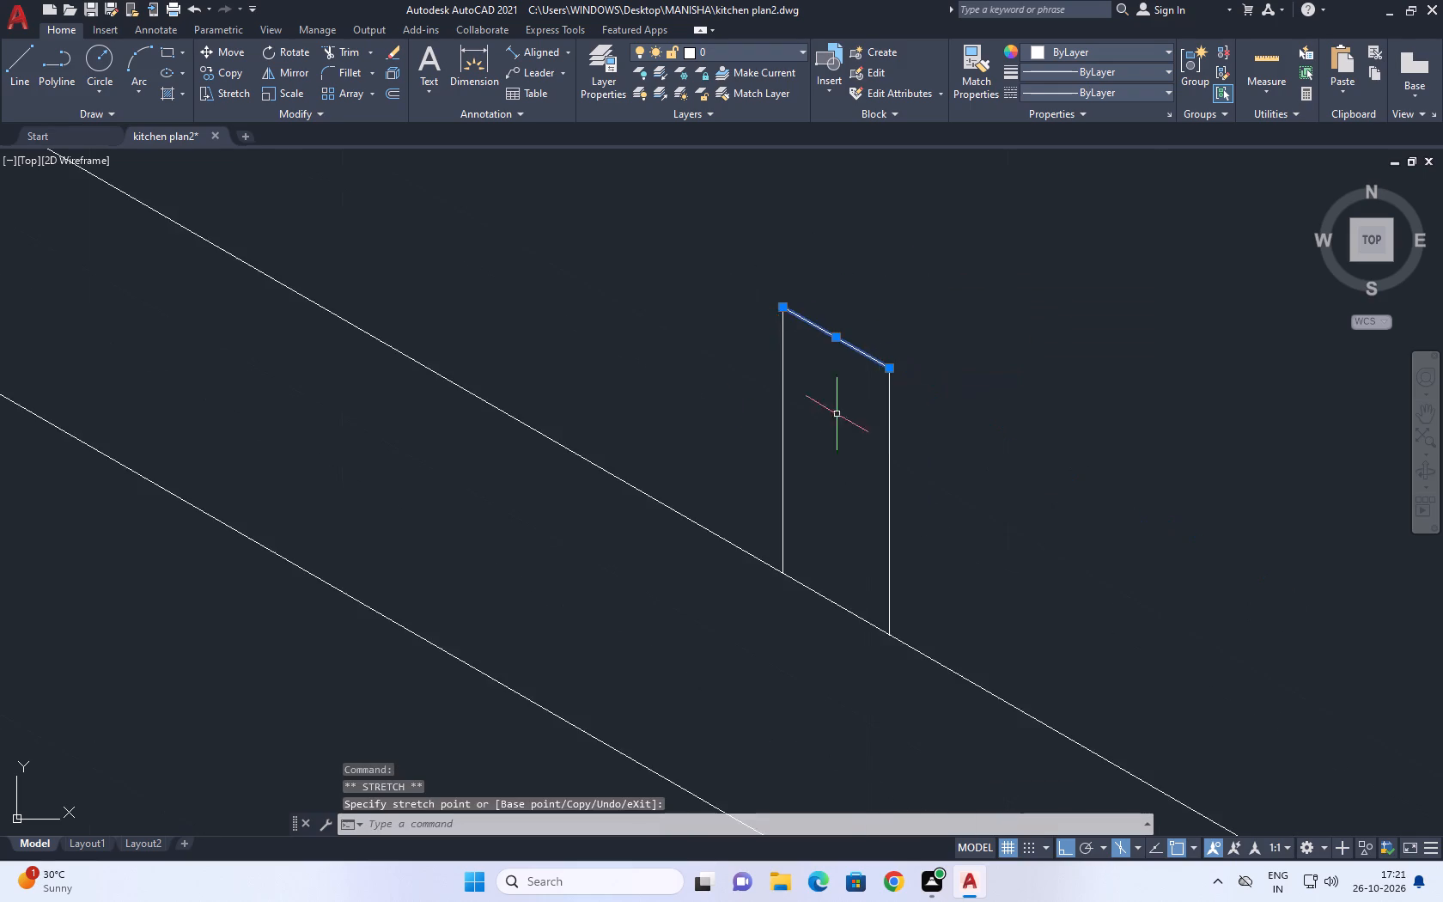
scroll(810, 449, "down", 1)
scroll(795, 570, "up", 2)
scroll(782, 439, "up", 6)
middle_click_drag(849, 491, 740, 446)
right_click(811, 402)
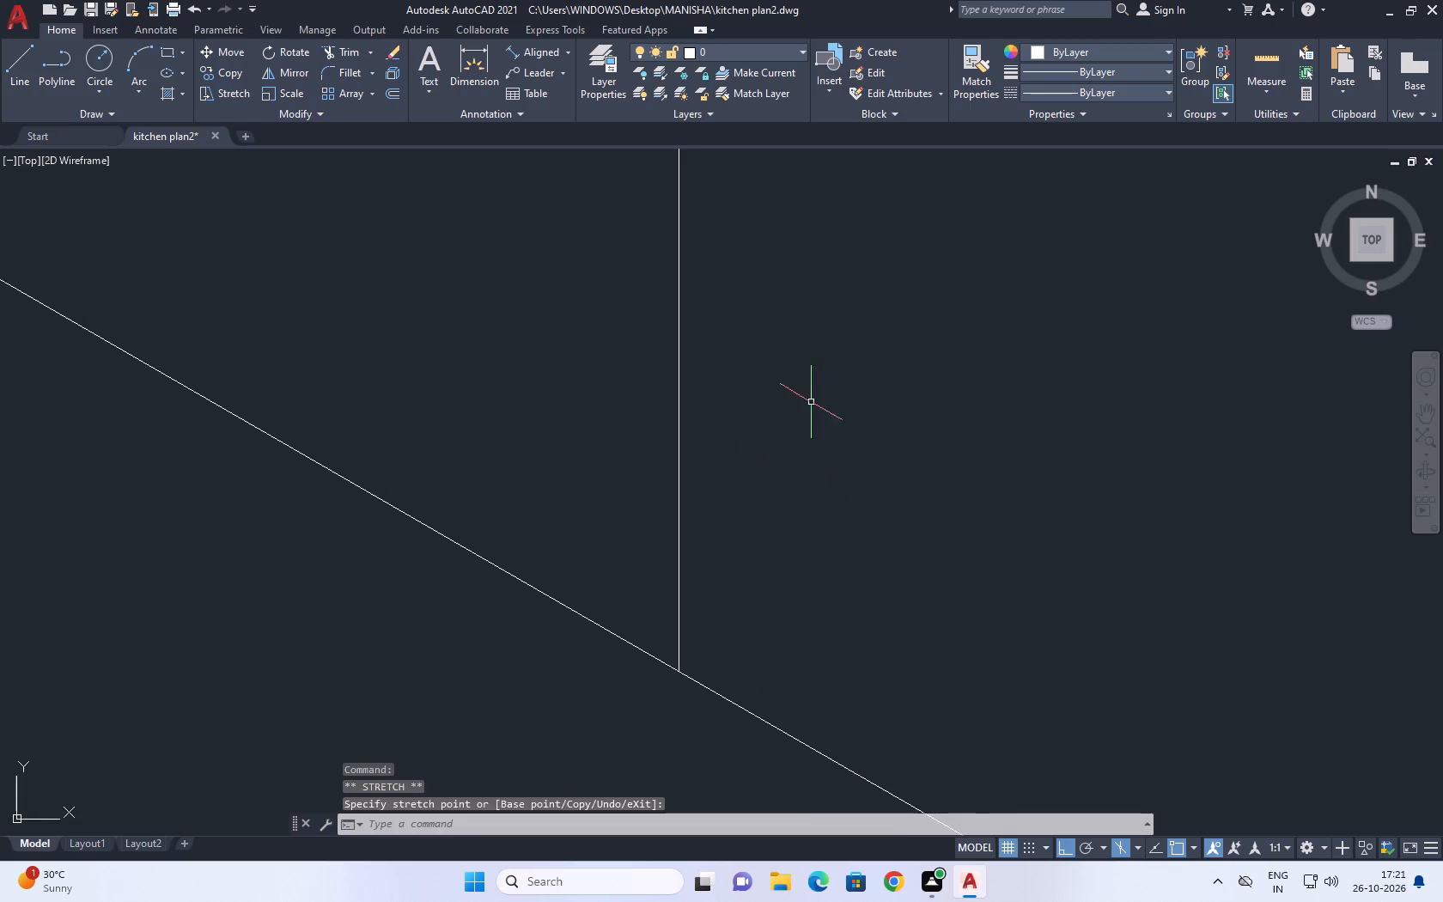
left_click(889, 697)
Draw a short diagonal line across the faucet base's upper left corner, from the left vertical line to the sloping top line.
scroll(728, 625, "down", 2)
middle_click_drag(726, 565, 545, 695)
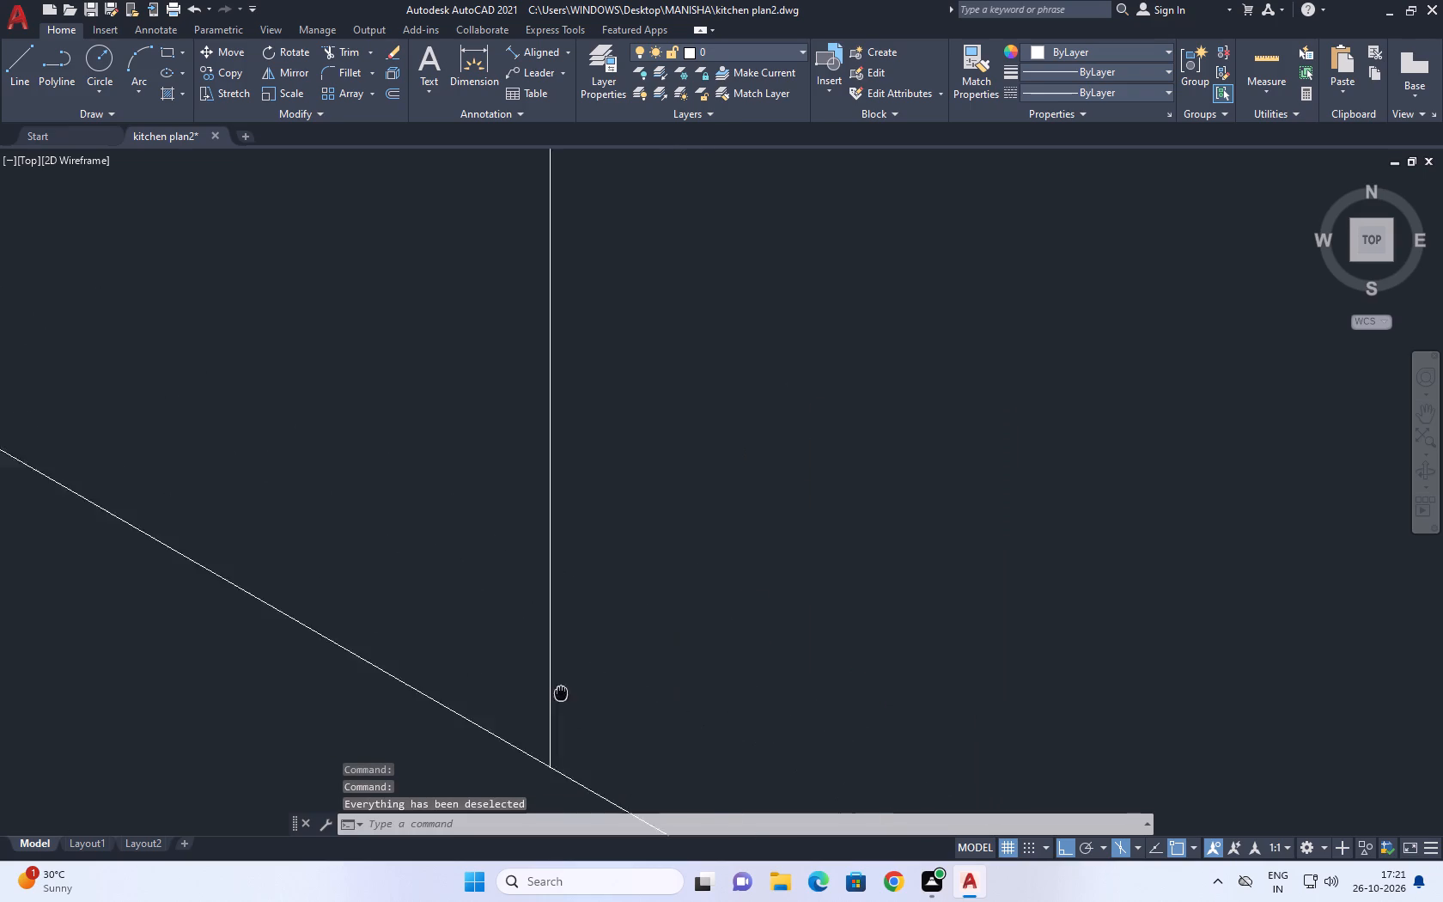
middle_click_drag(545, 695, 439, 725)
scroll(446, 710, "down", 6)
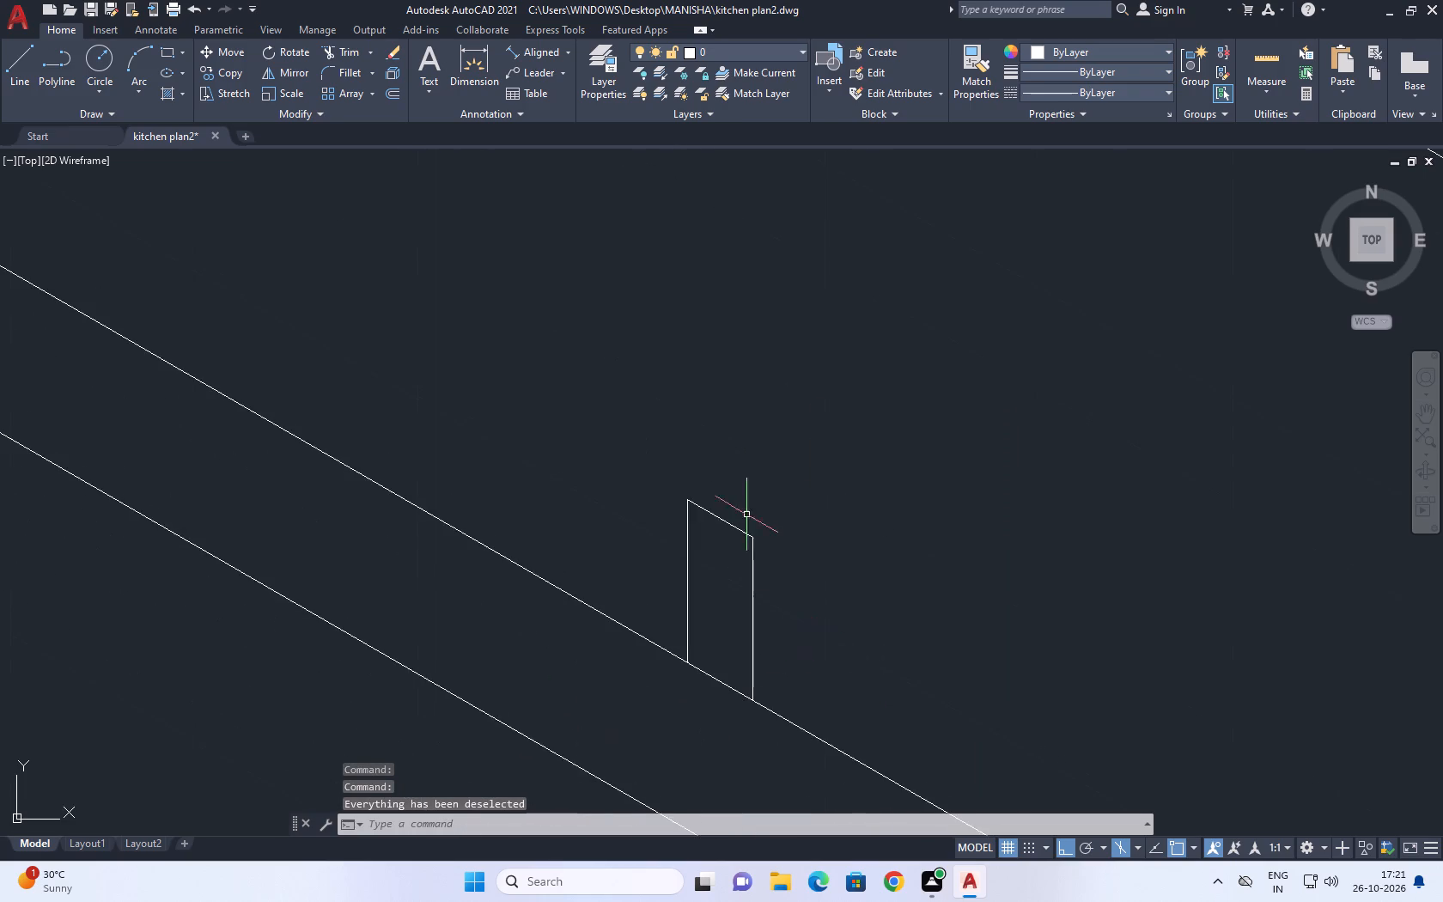
middle_click_drag(746, 515, 753, 595)
scroll(753, 595, "down", 5)
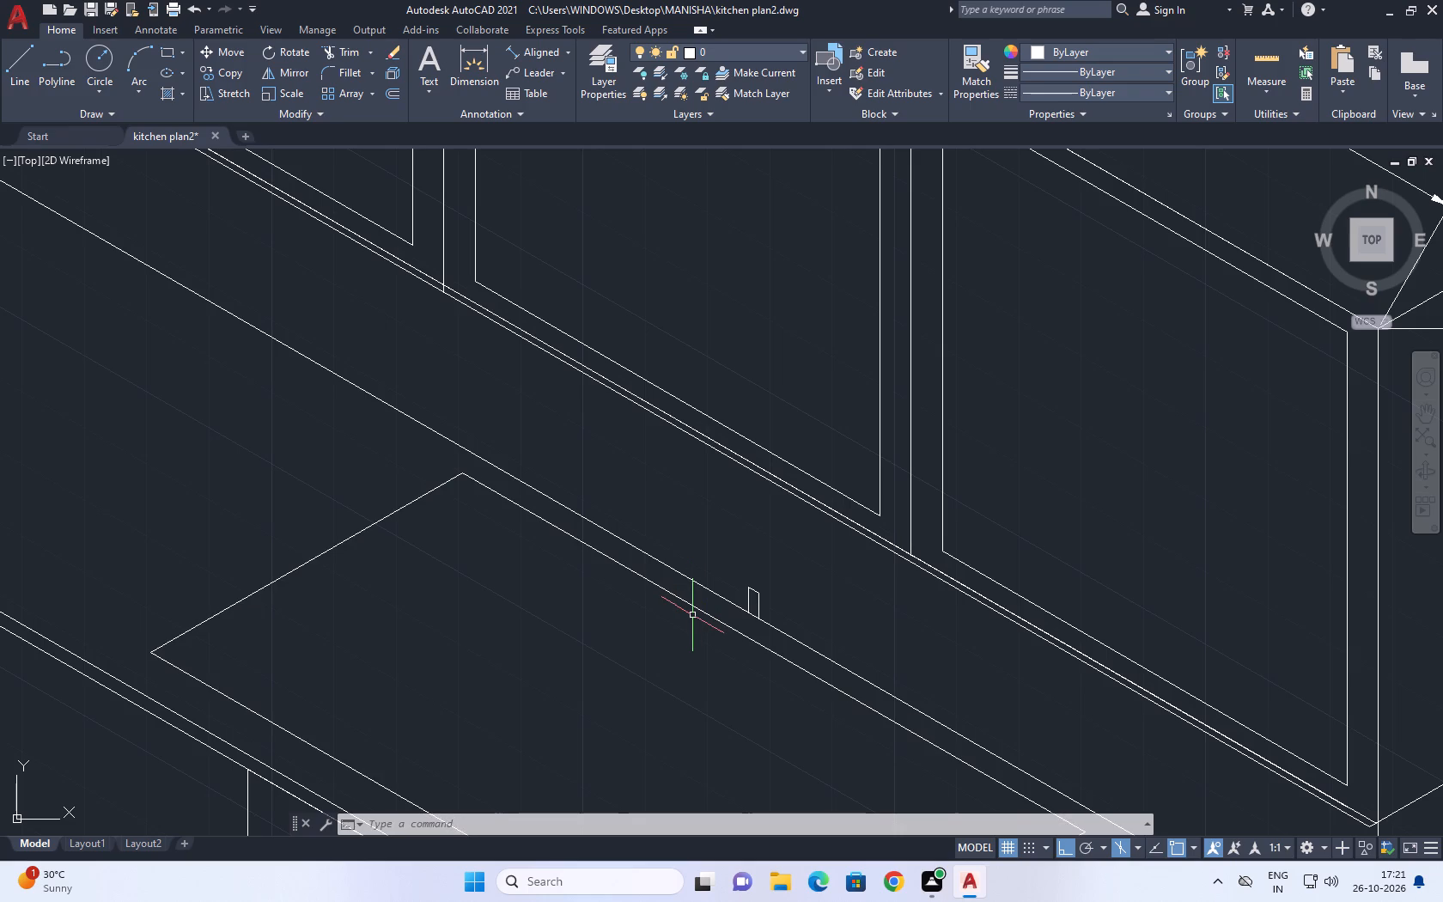
scroll(737, 593, "up", 2)
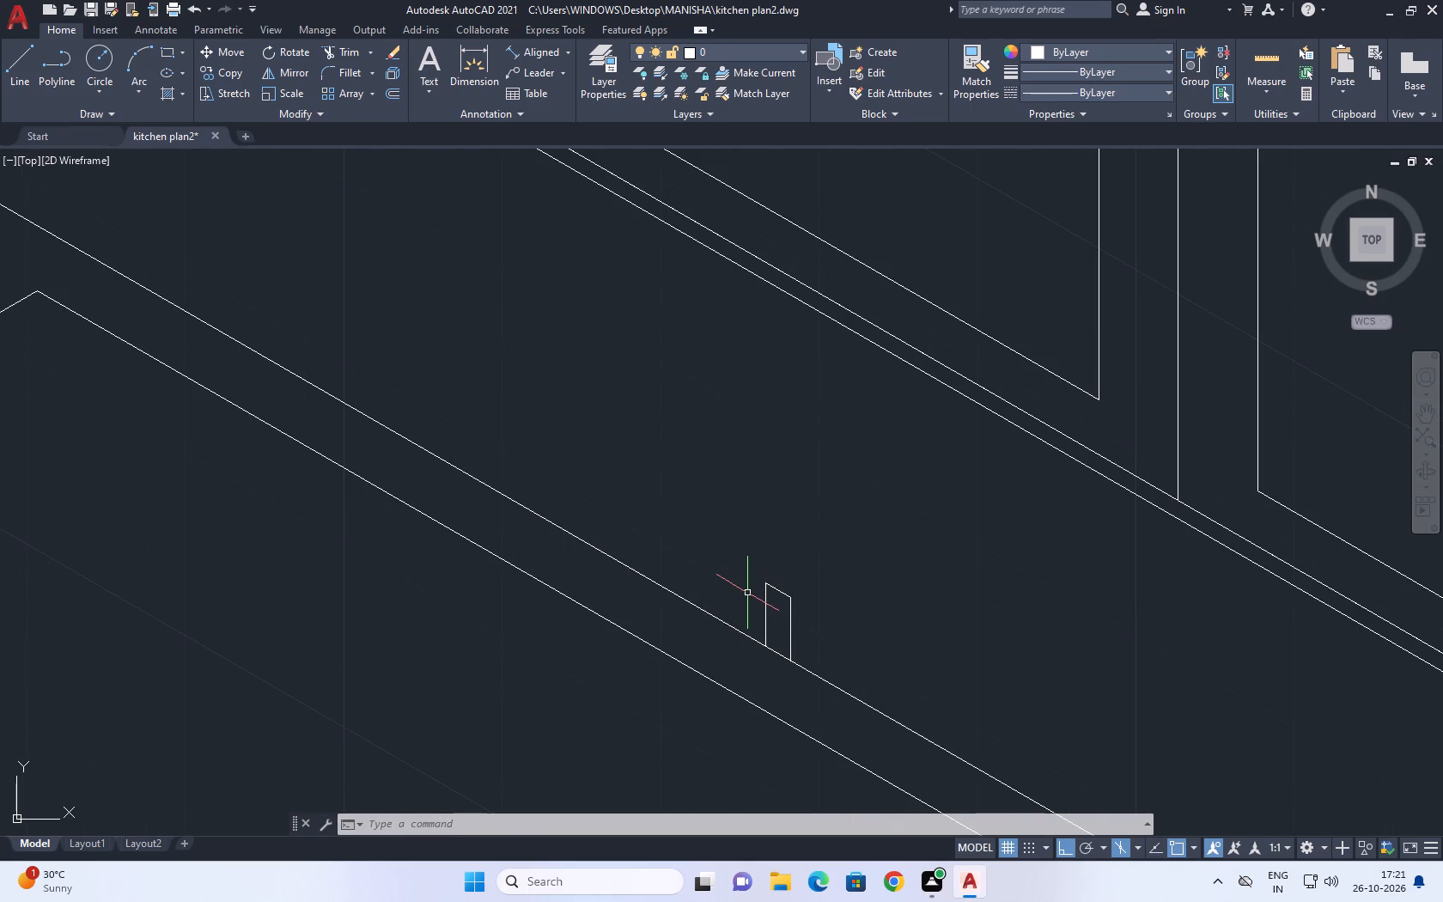
type("l")
key("space")
scroll(764, 595, "up", 3)
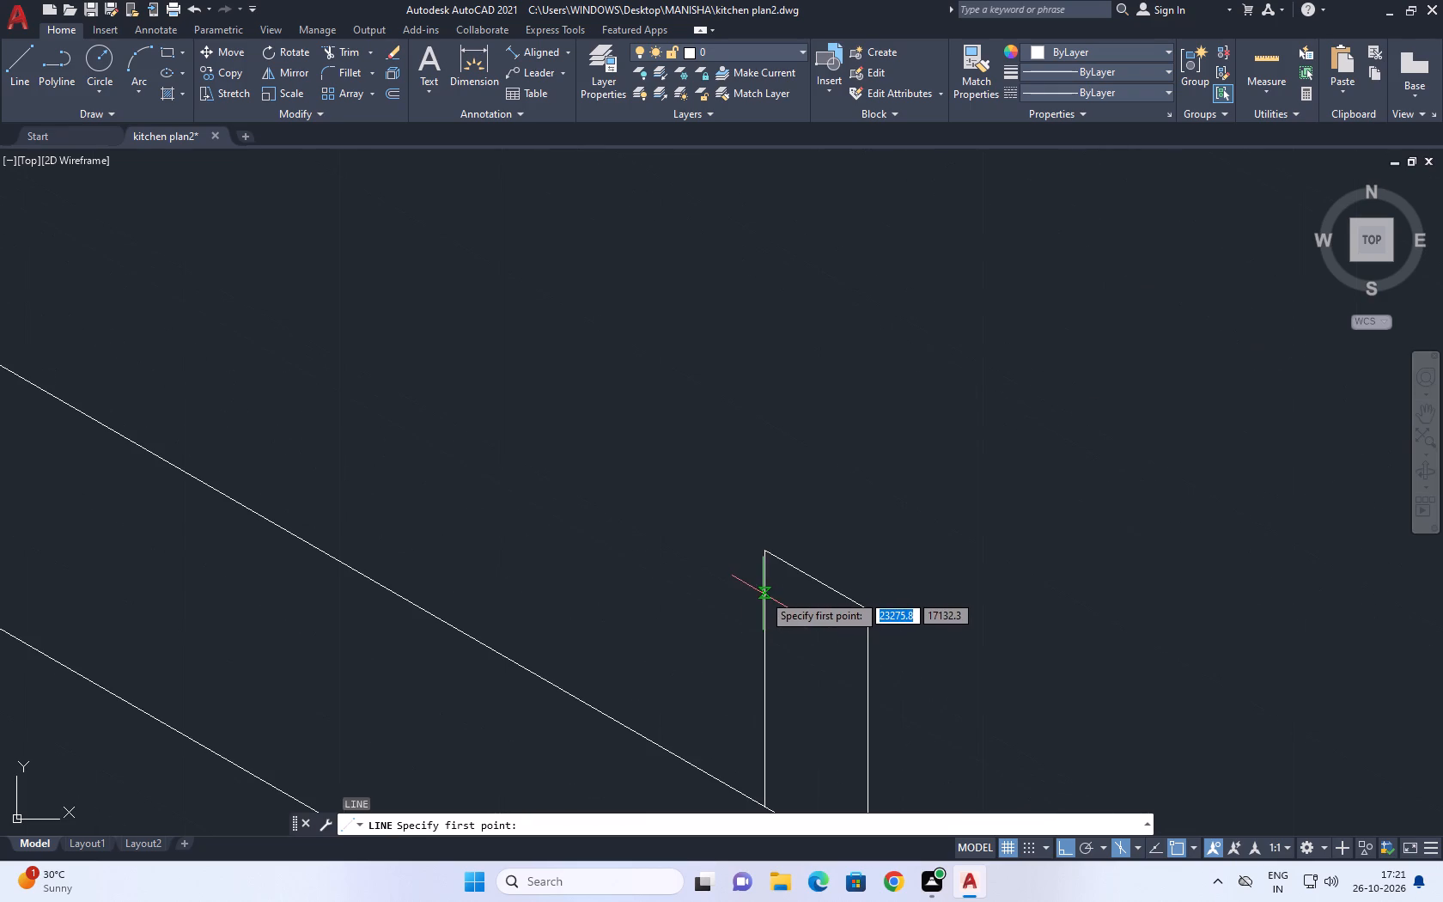
left_click(763, 593)
left_click(798, 572)
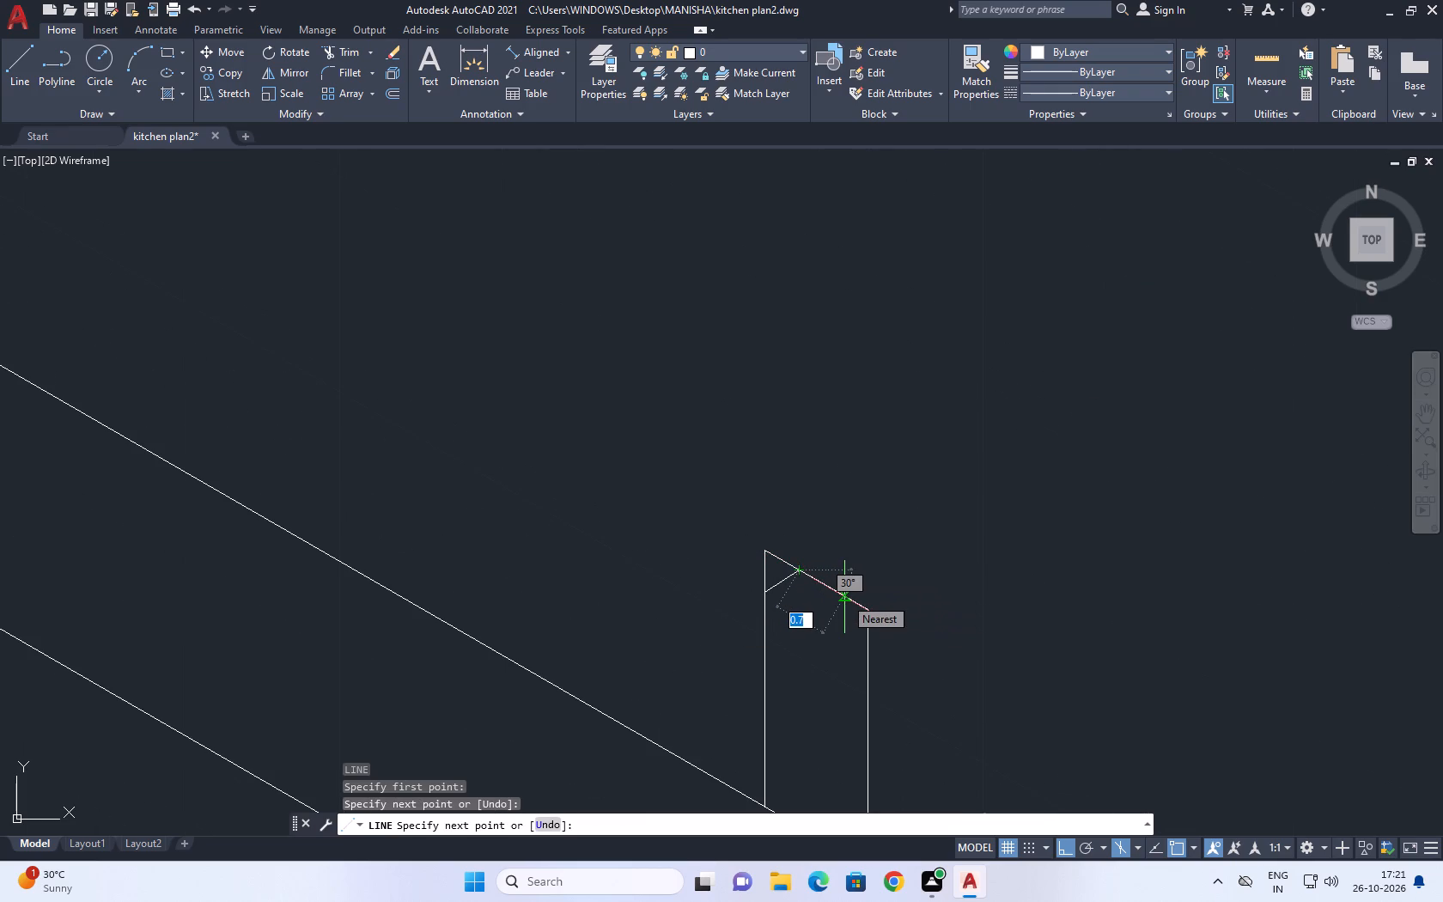
key("grave")
key("Escape")
key("Escape")
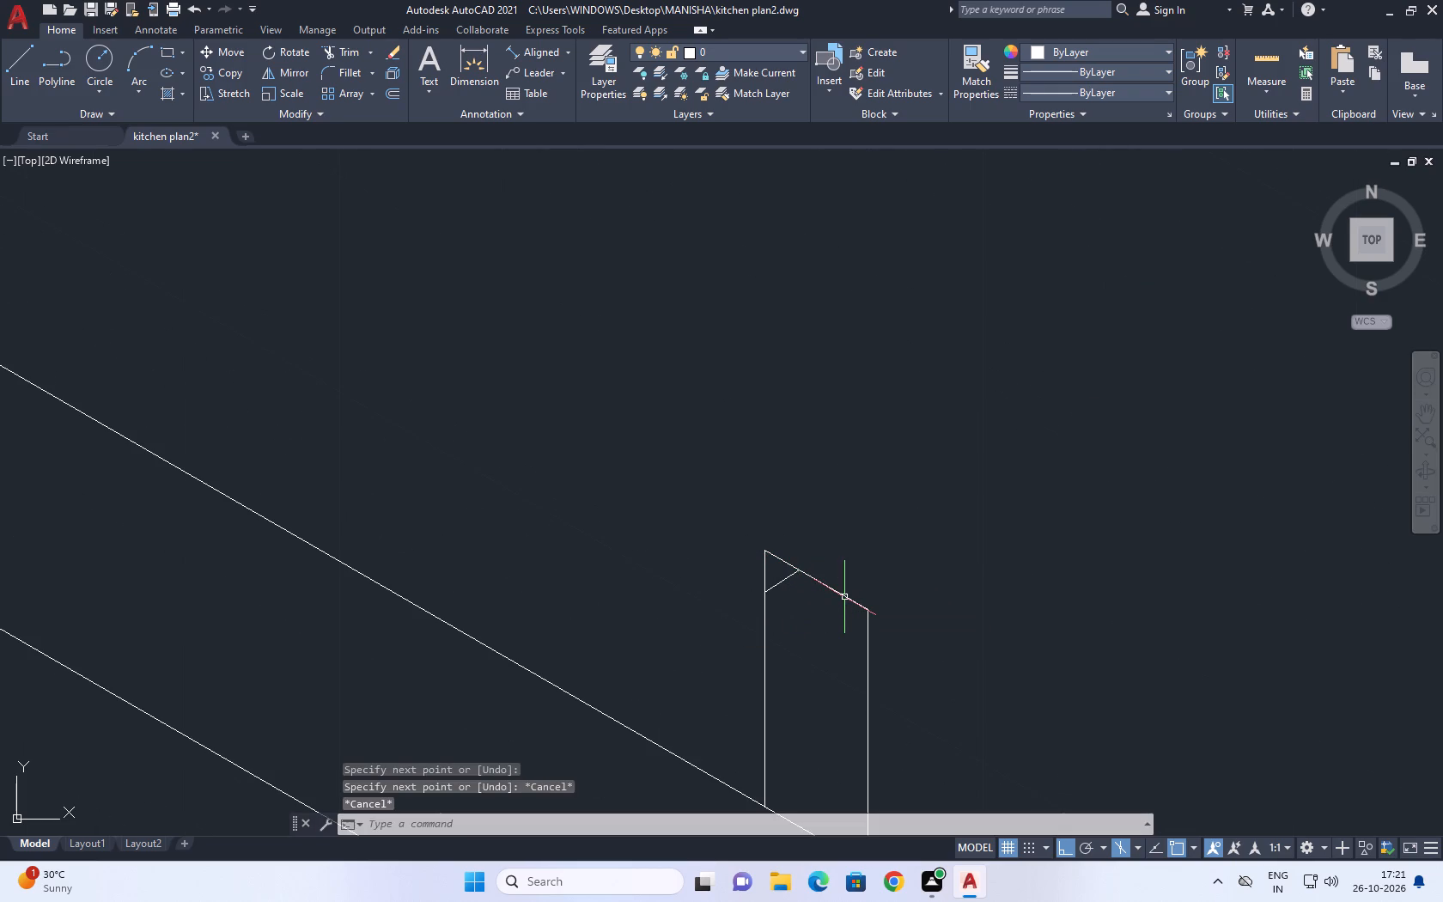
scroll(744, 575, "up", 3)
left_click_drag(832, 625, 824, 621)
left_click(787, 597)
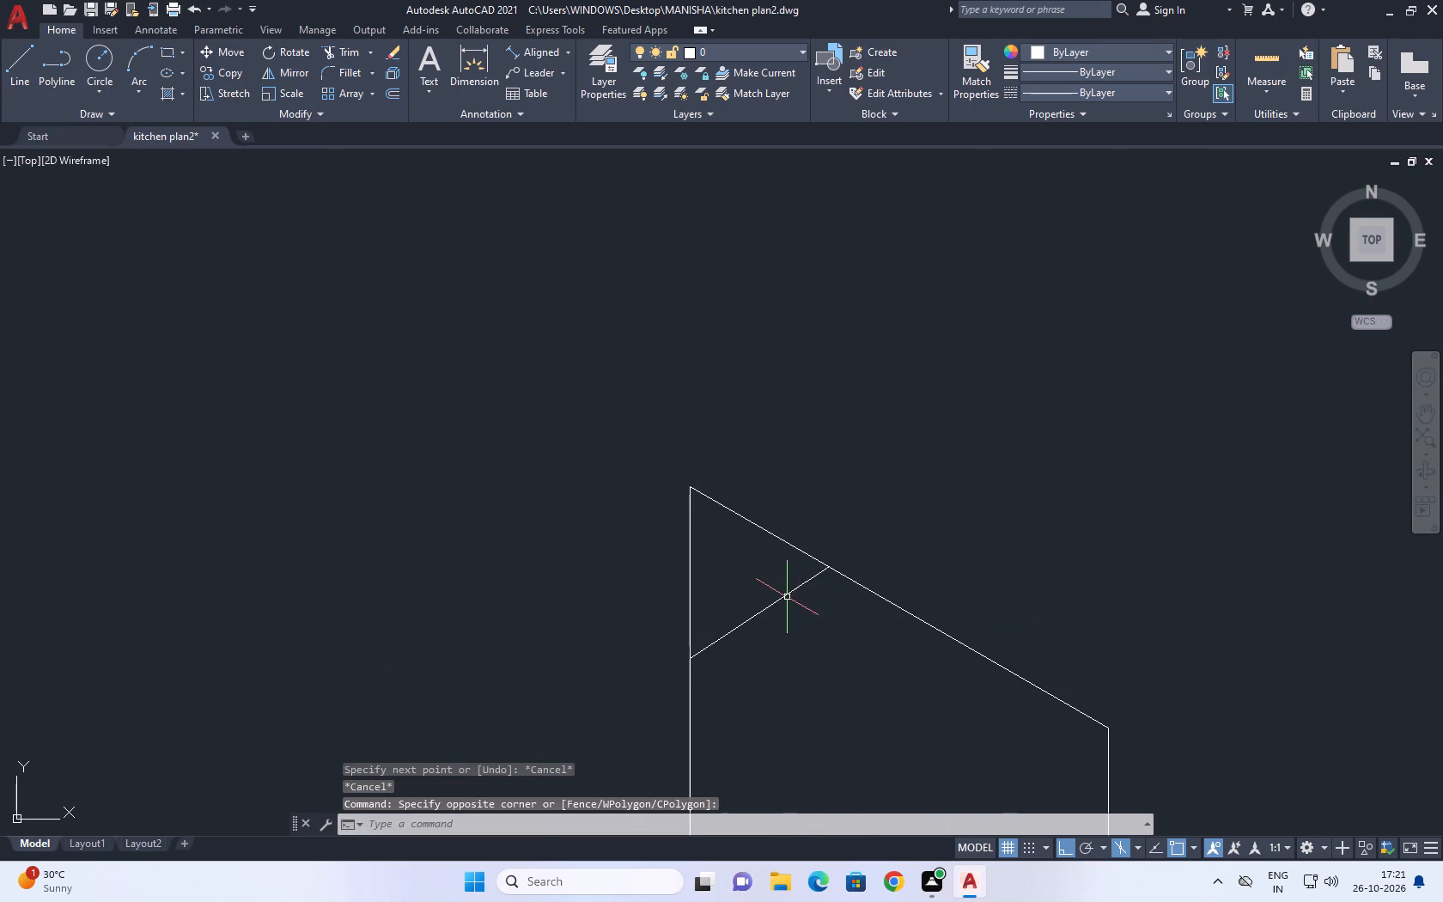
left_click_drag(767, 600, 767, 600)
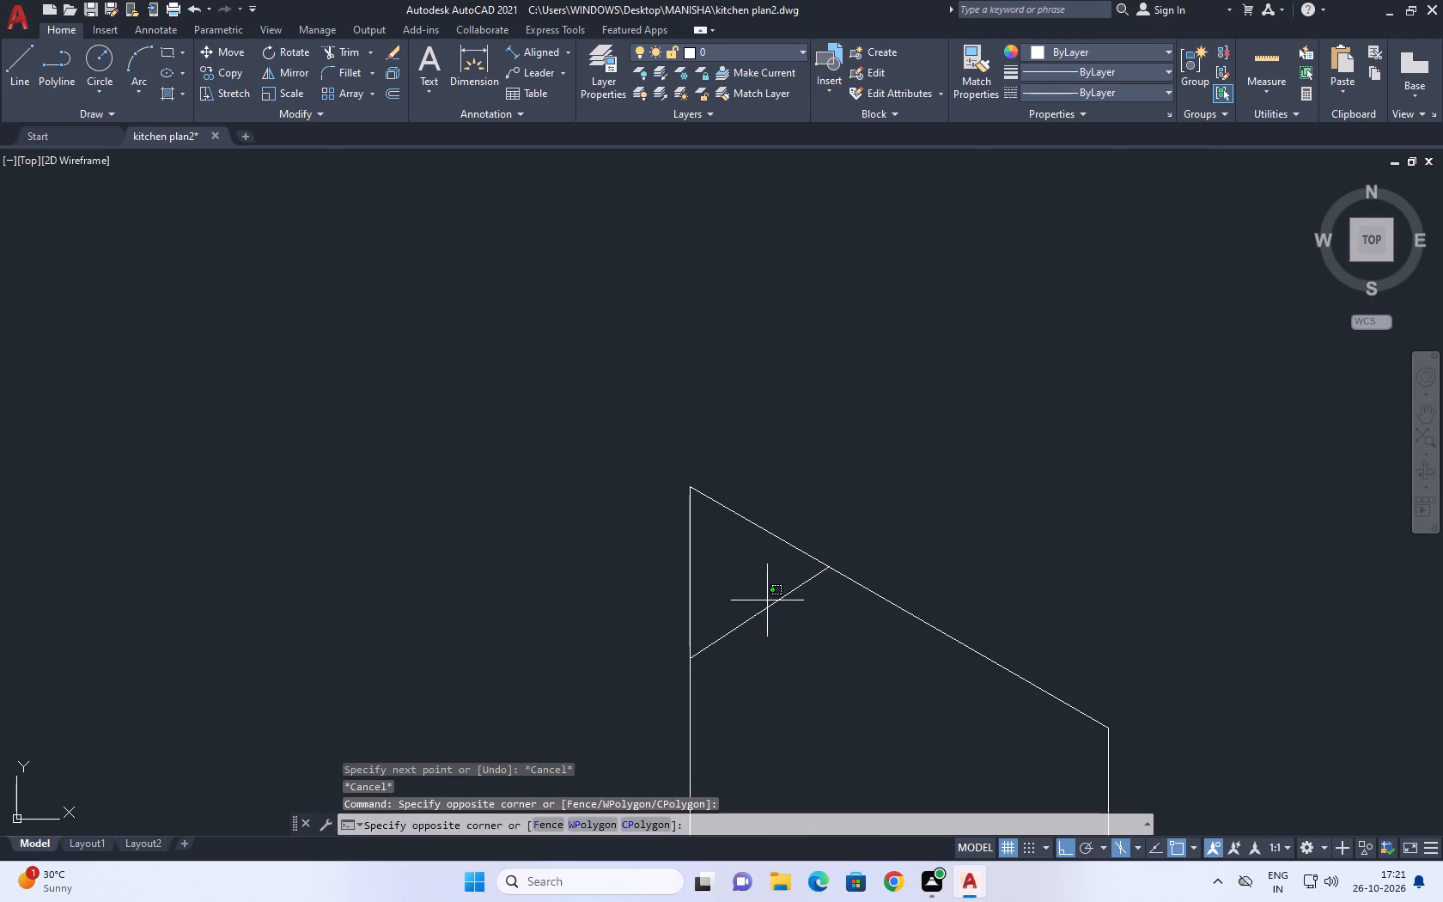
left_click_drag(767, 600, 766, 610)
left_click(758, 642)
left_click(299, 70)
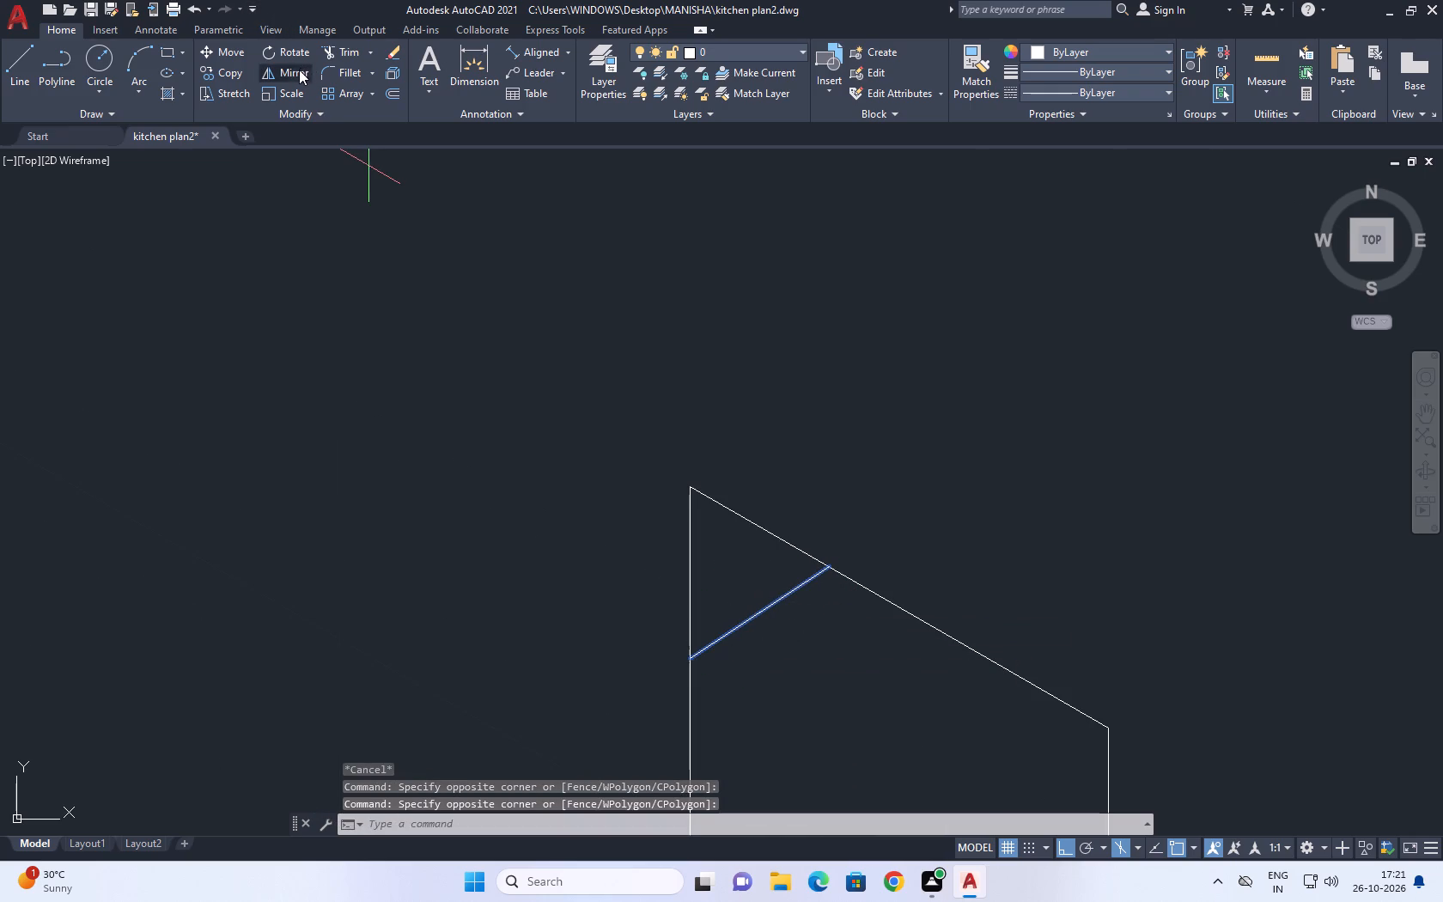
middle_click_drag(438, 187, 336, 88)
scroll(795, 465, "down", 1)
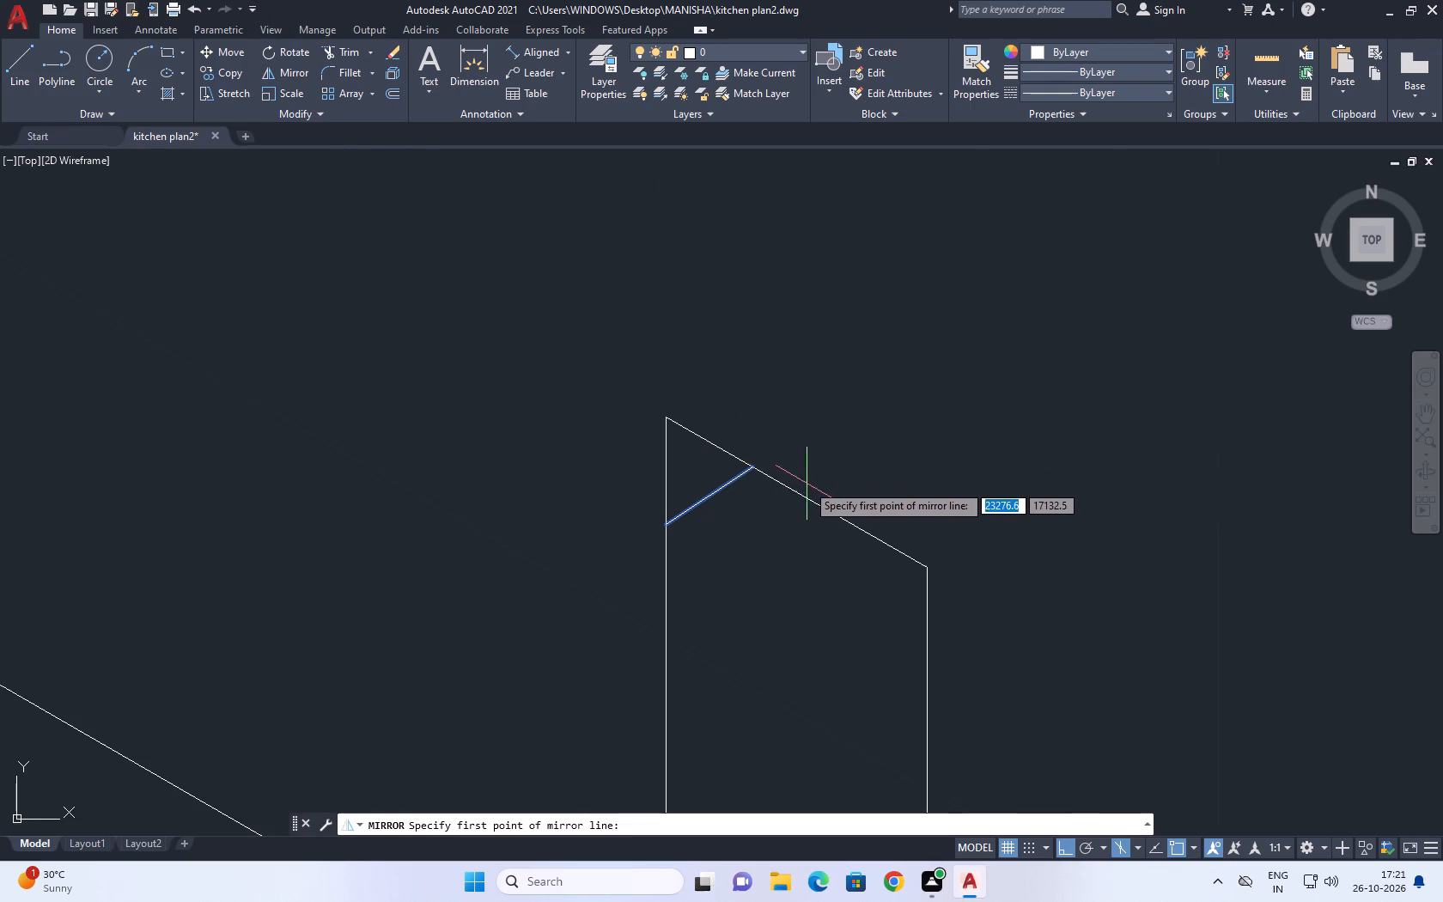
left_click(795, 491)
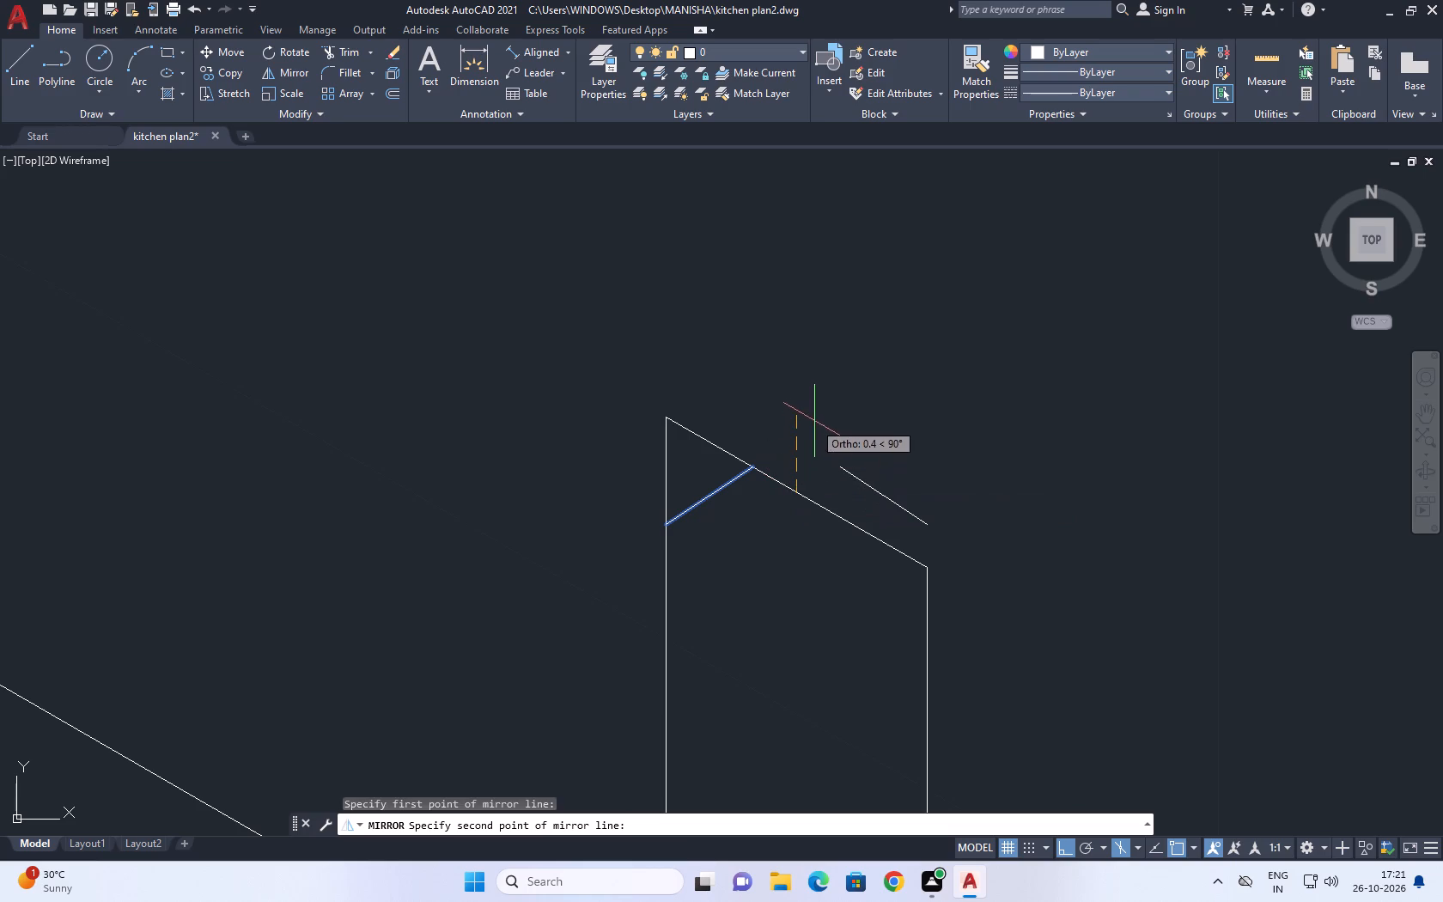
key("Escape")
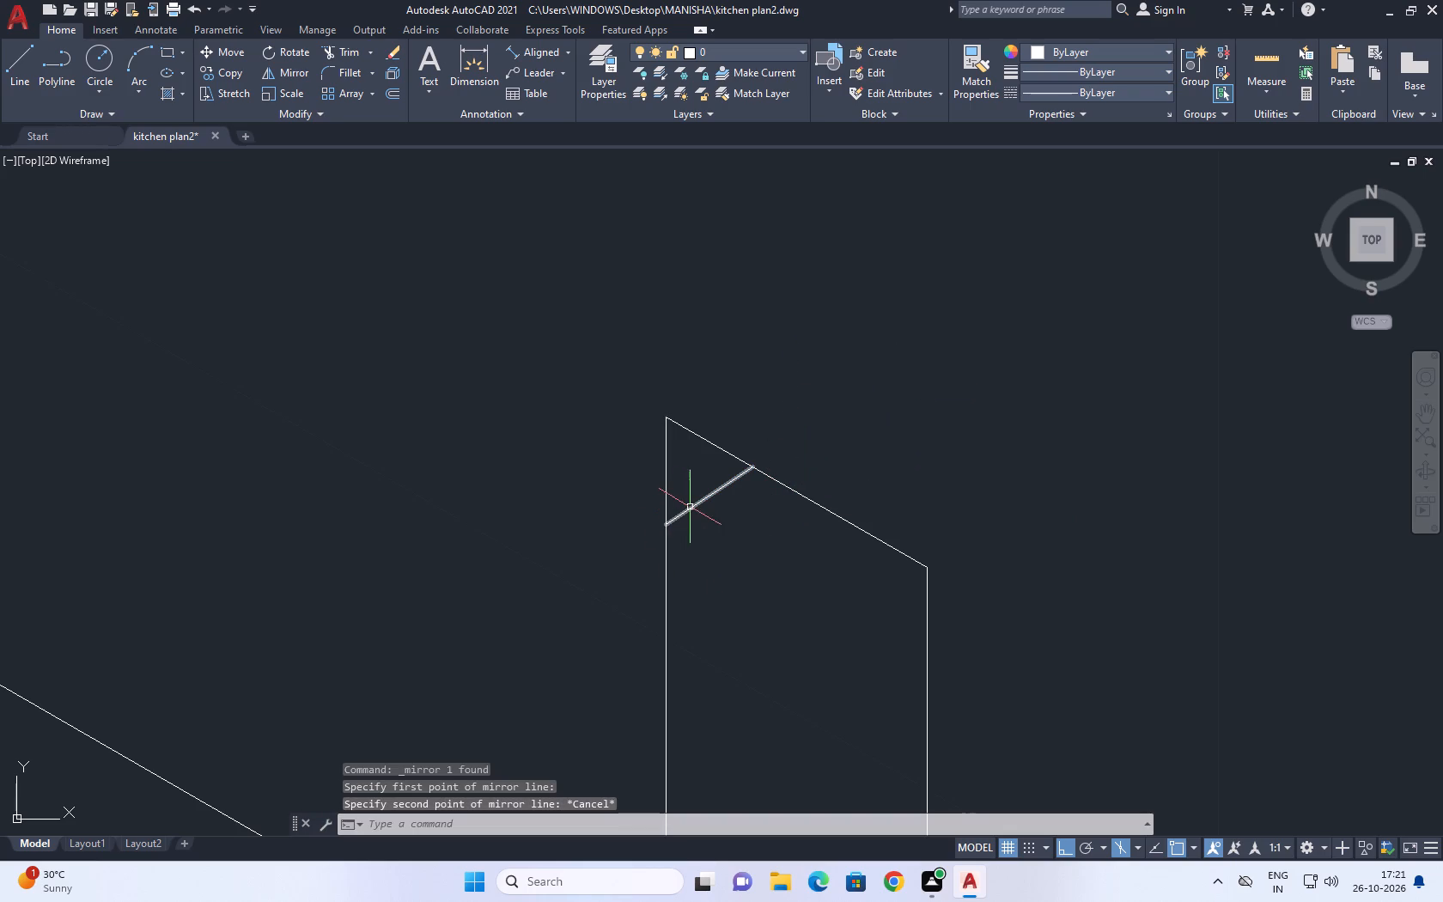
Draw a short diagonal line across the faucet base's upper right corner, from the right vertical line to the sloping top line.
type("l")
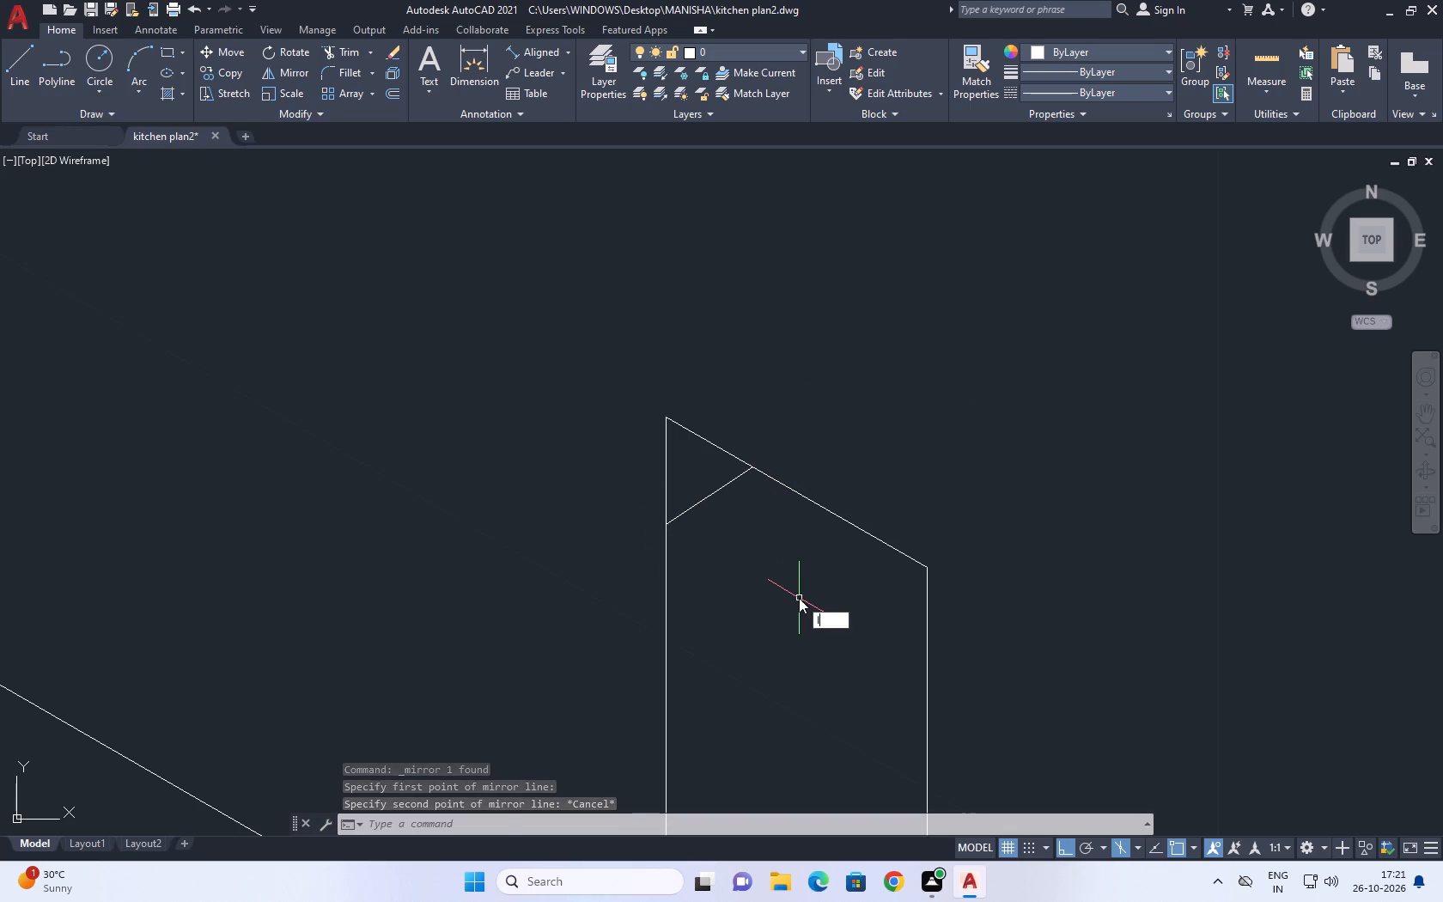
key("space")
left_click(922, 672)
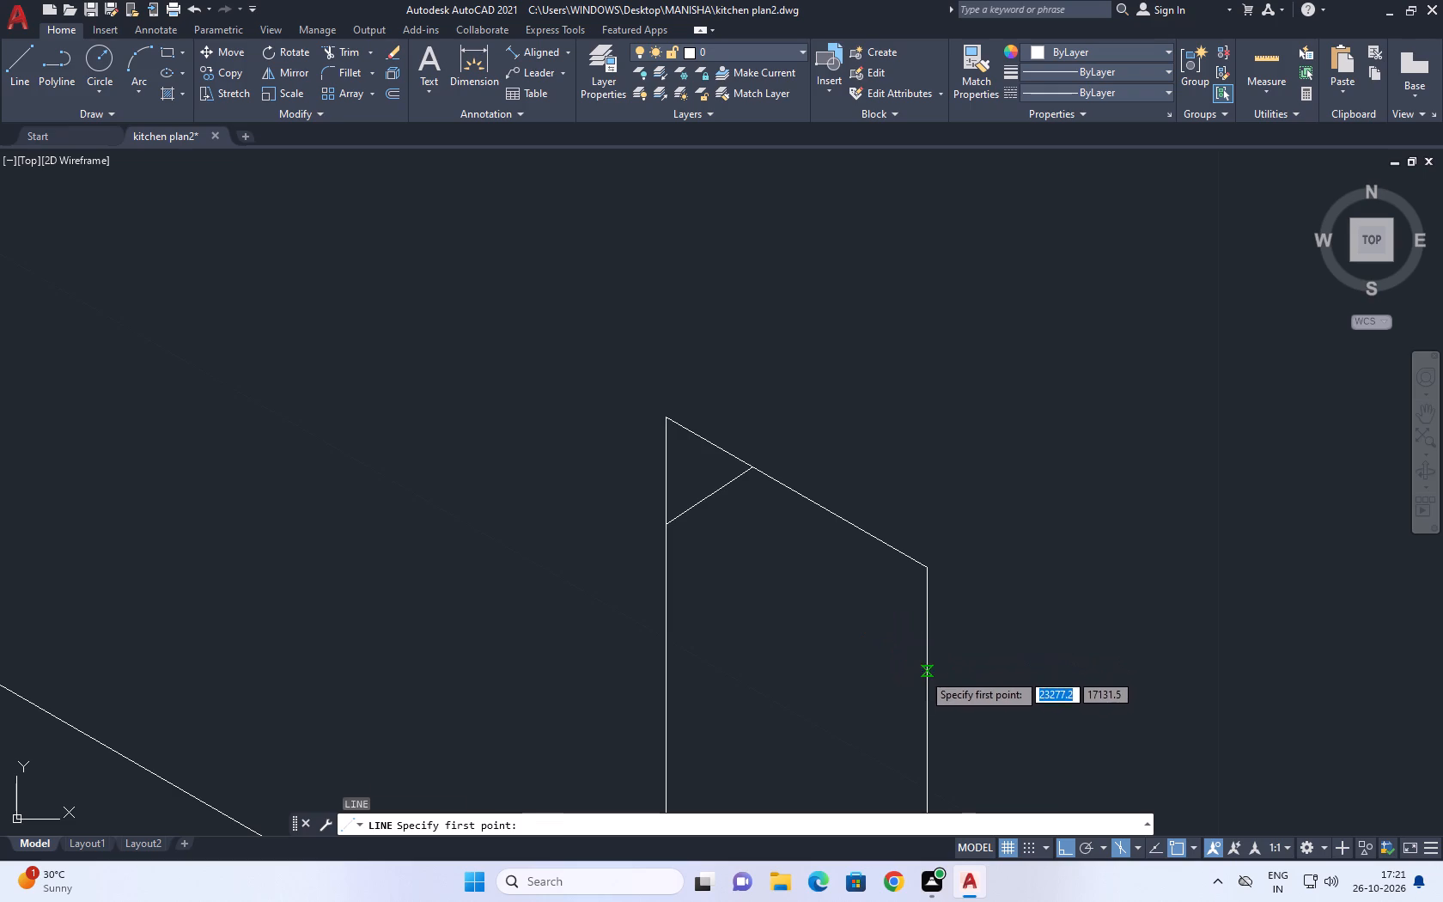
left_click(862, 533)
right_click(900, 515)
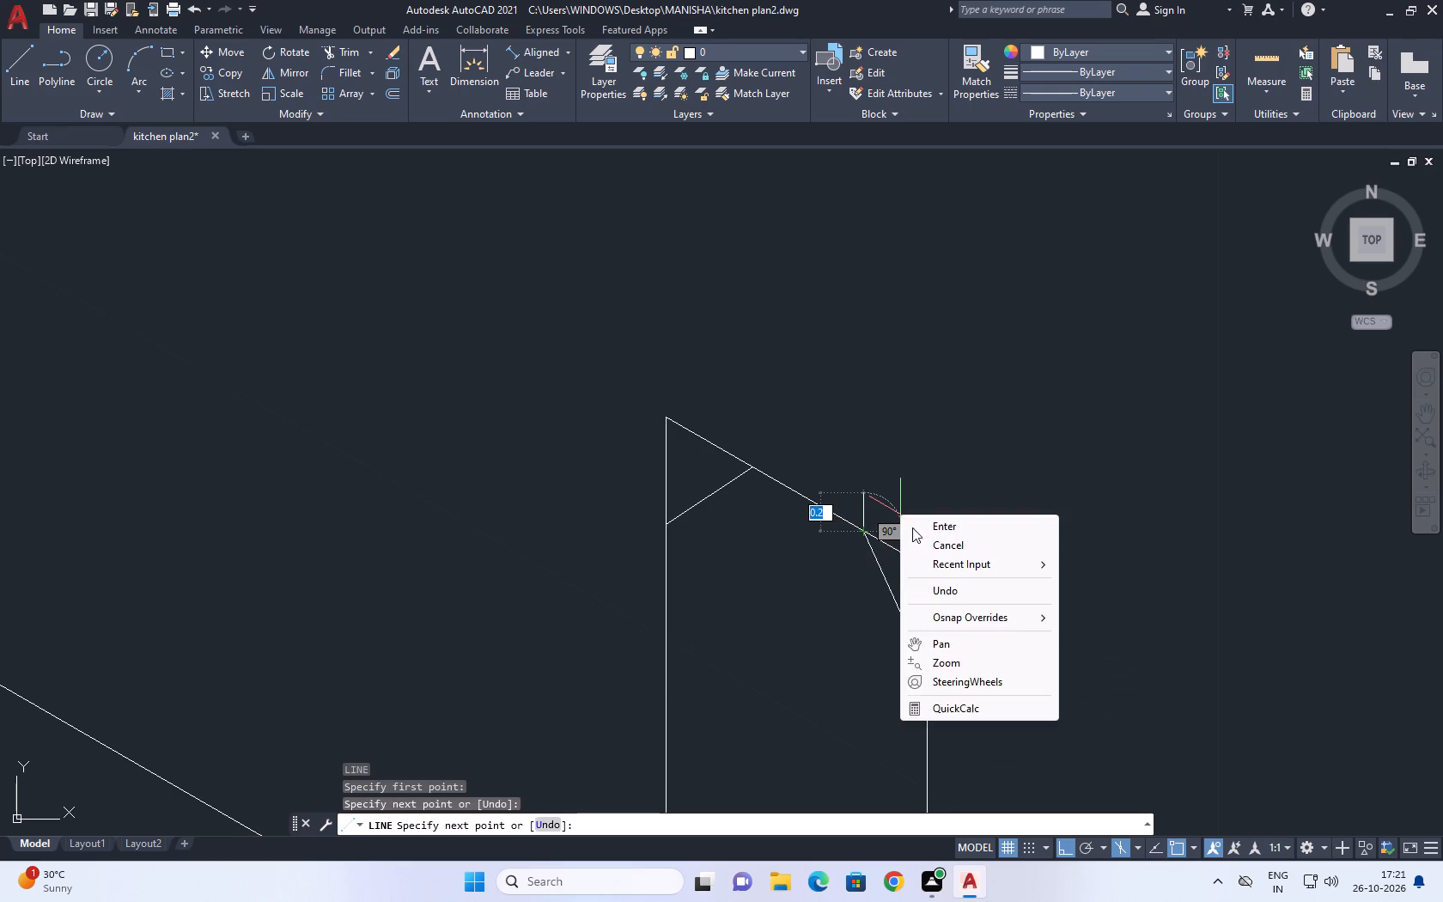
left_click(940, 542)
left_click(902, 555)
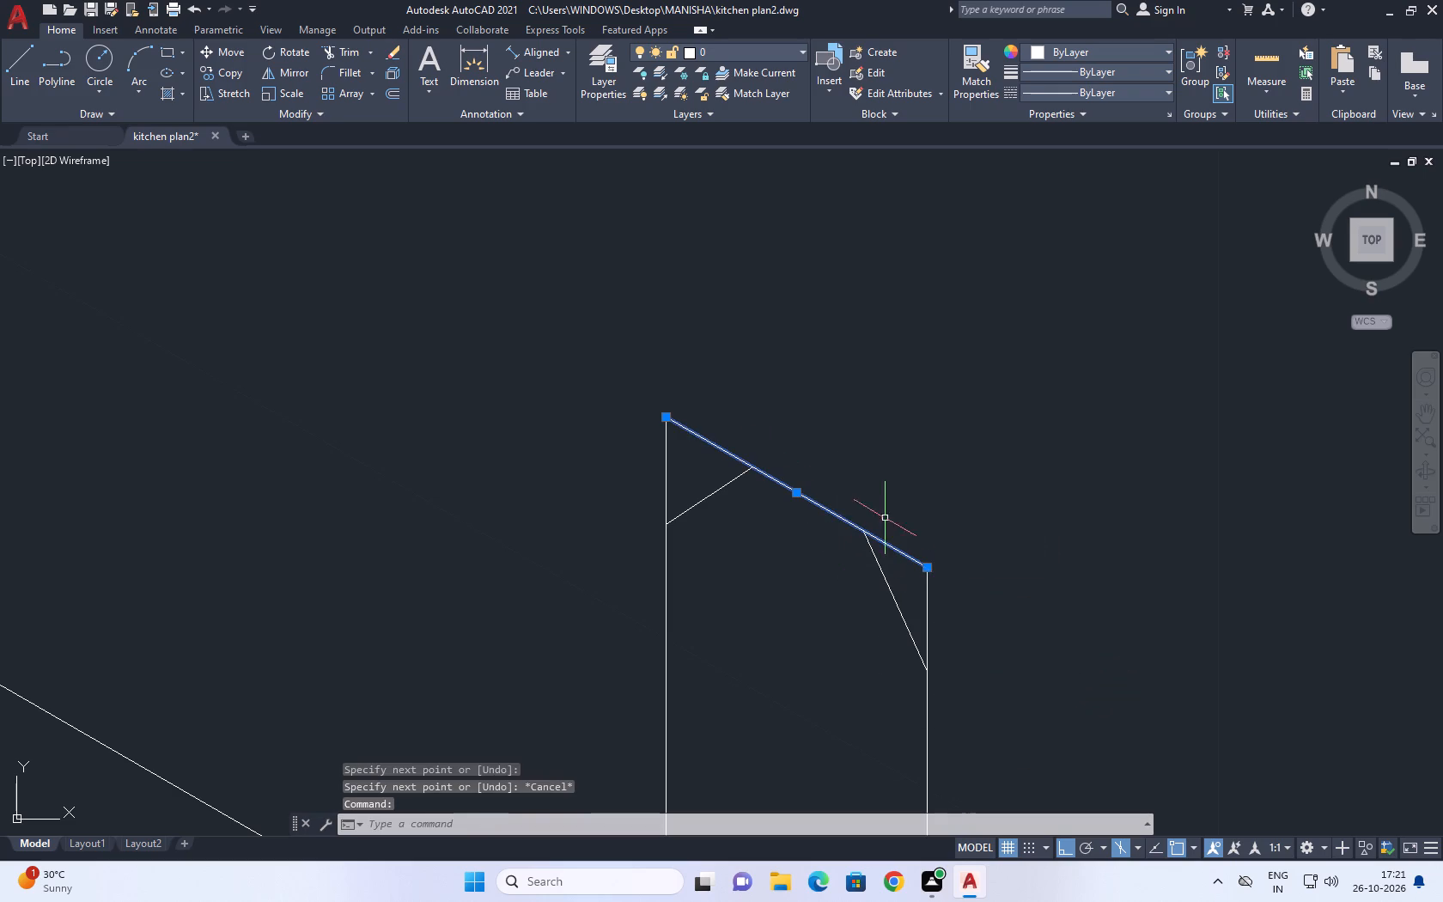
right_click(912, 430)
left_click(997, 721)
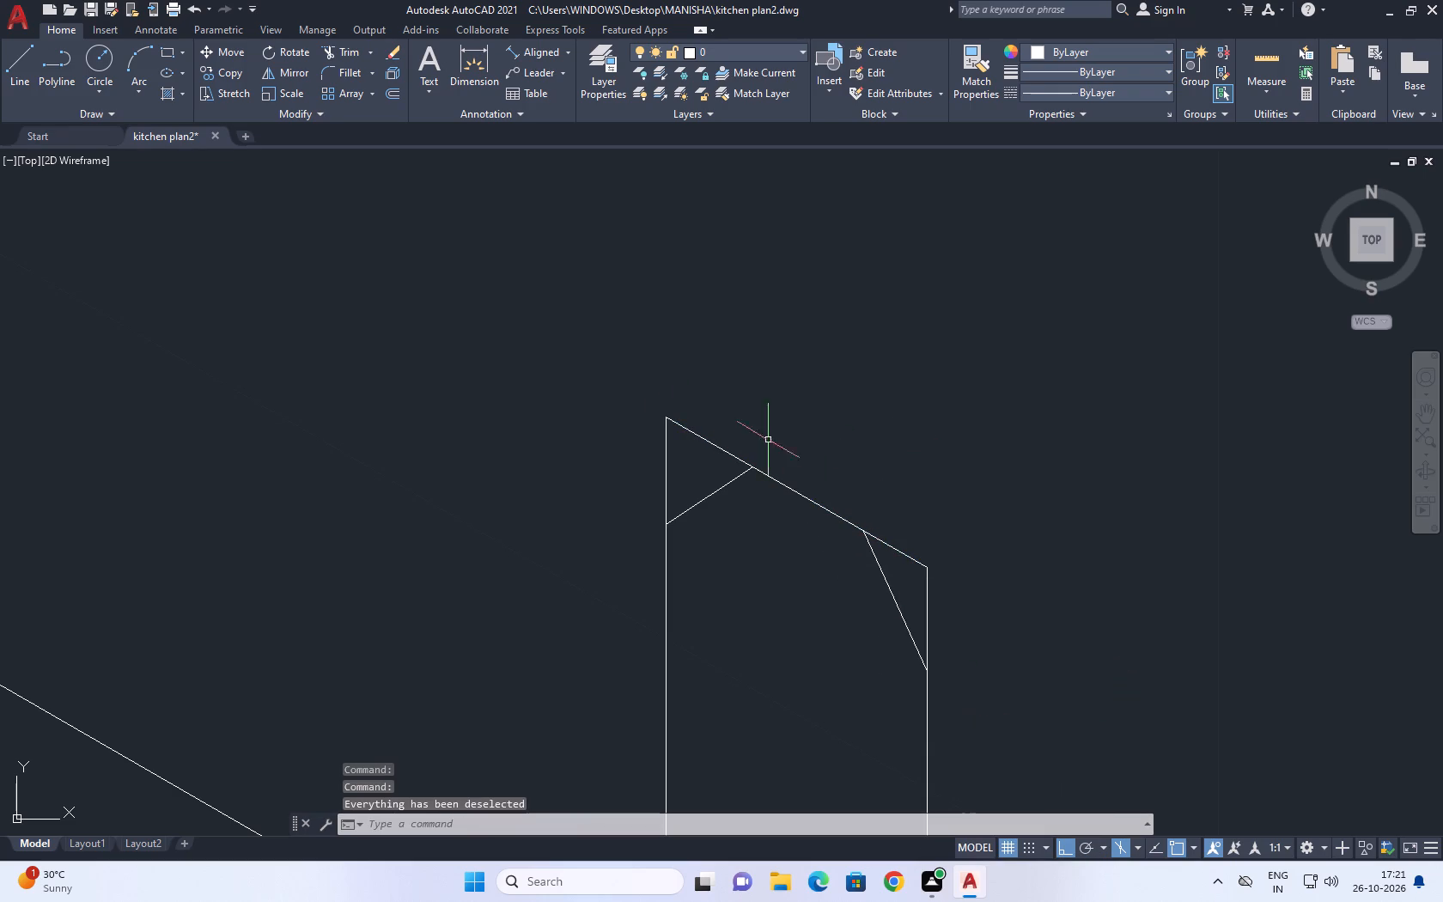
Trim the line ends outside the two corner diagonals so the faucet base has chamfered upper corners.
left_click(354, 48)
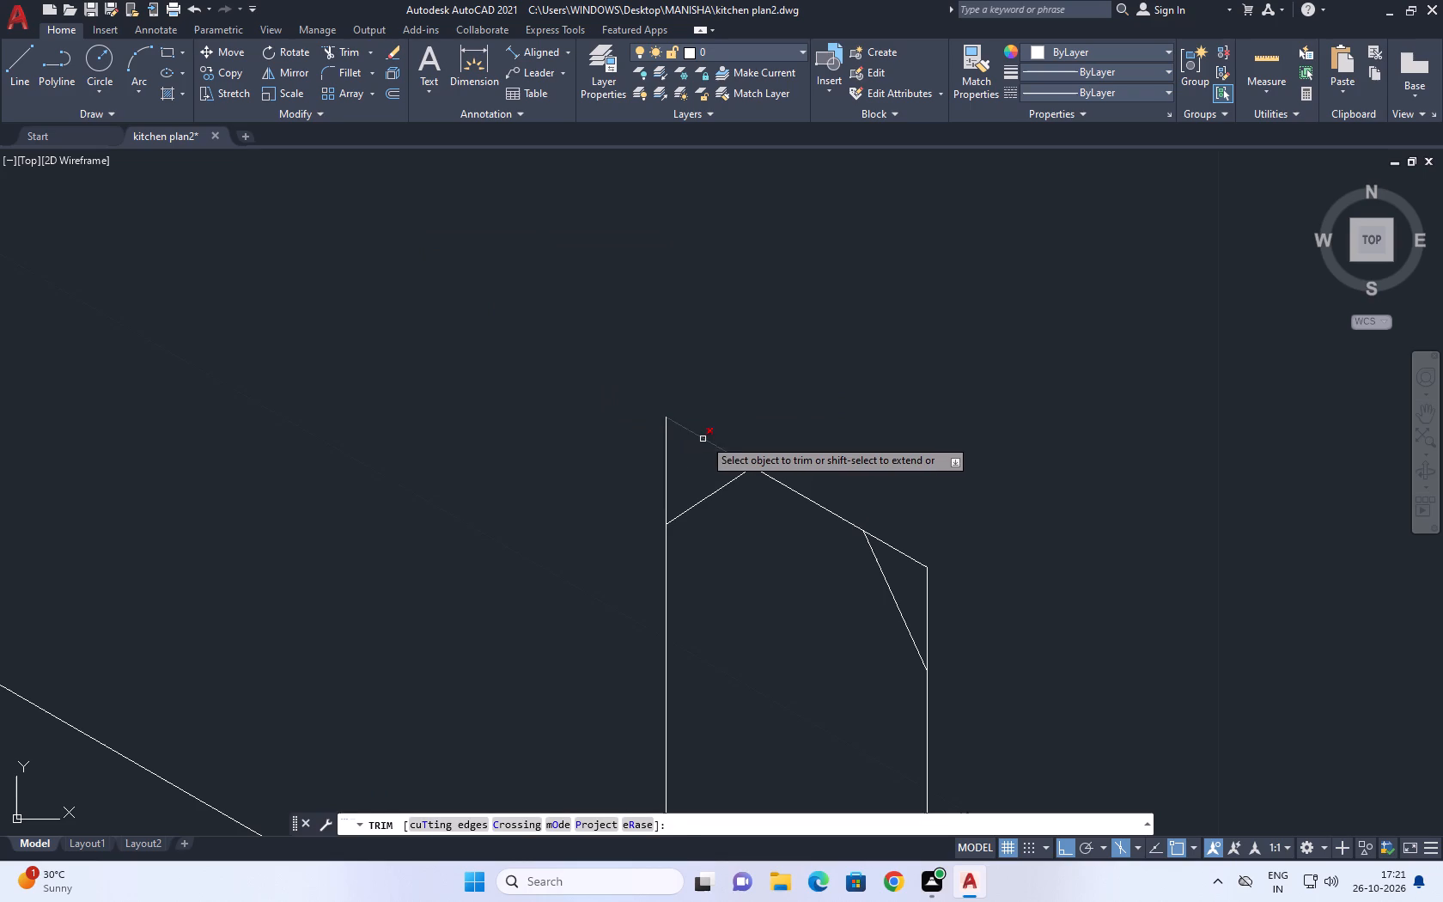
left_click(704, 438)
left_click(667, 437)
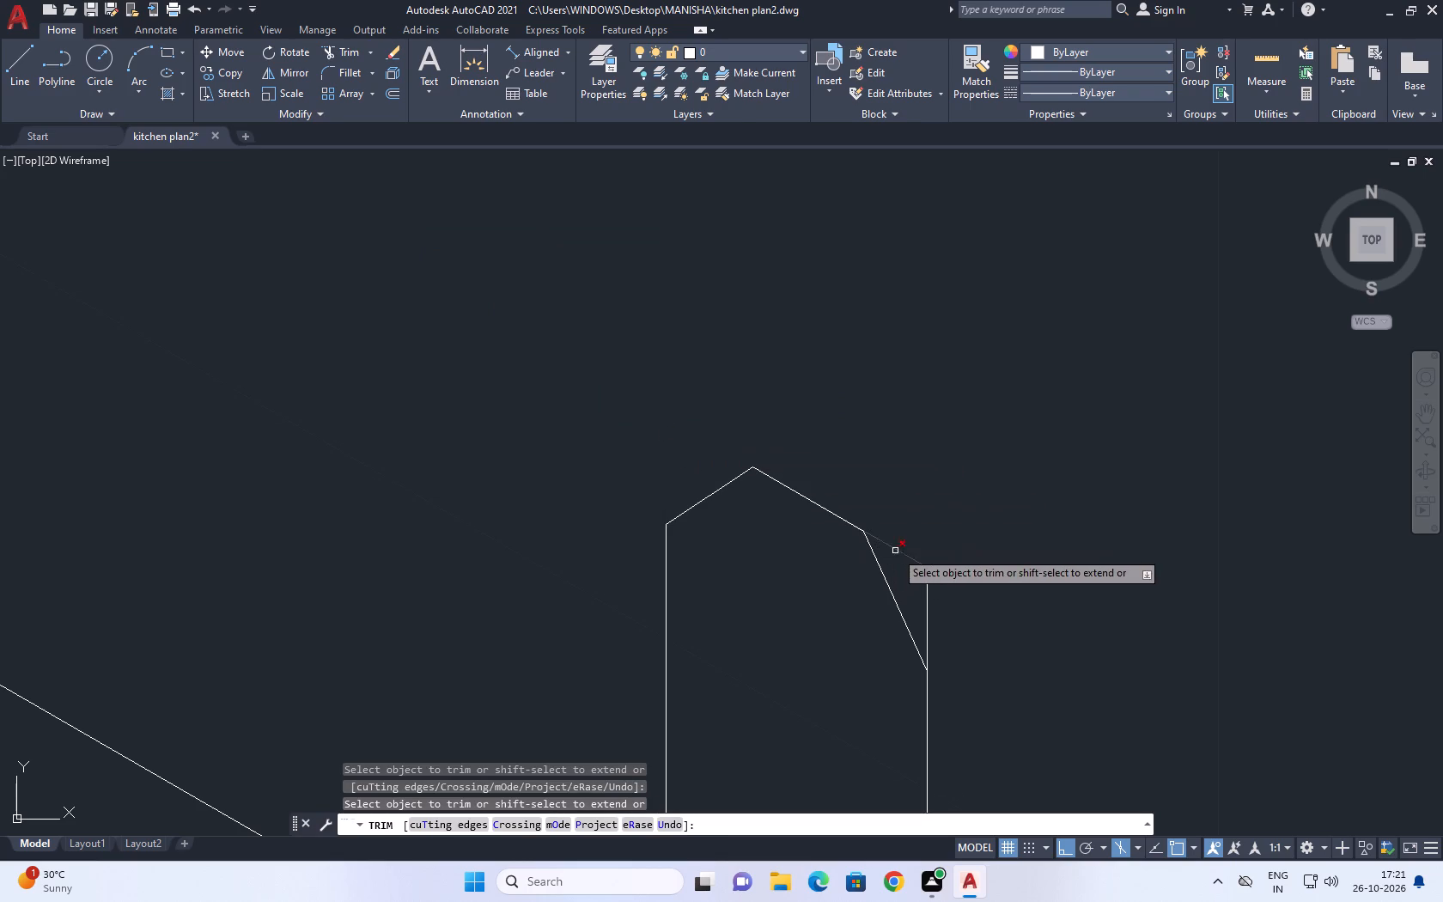
left_click(895, 551)
left_click(927, 594)
right_click(932, 515)
left_click(968, 545)
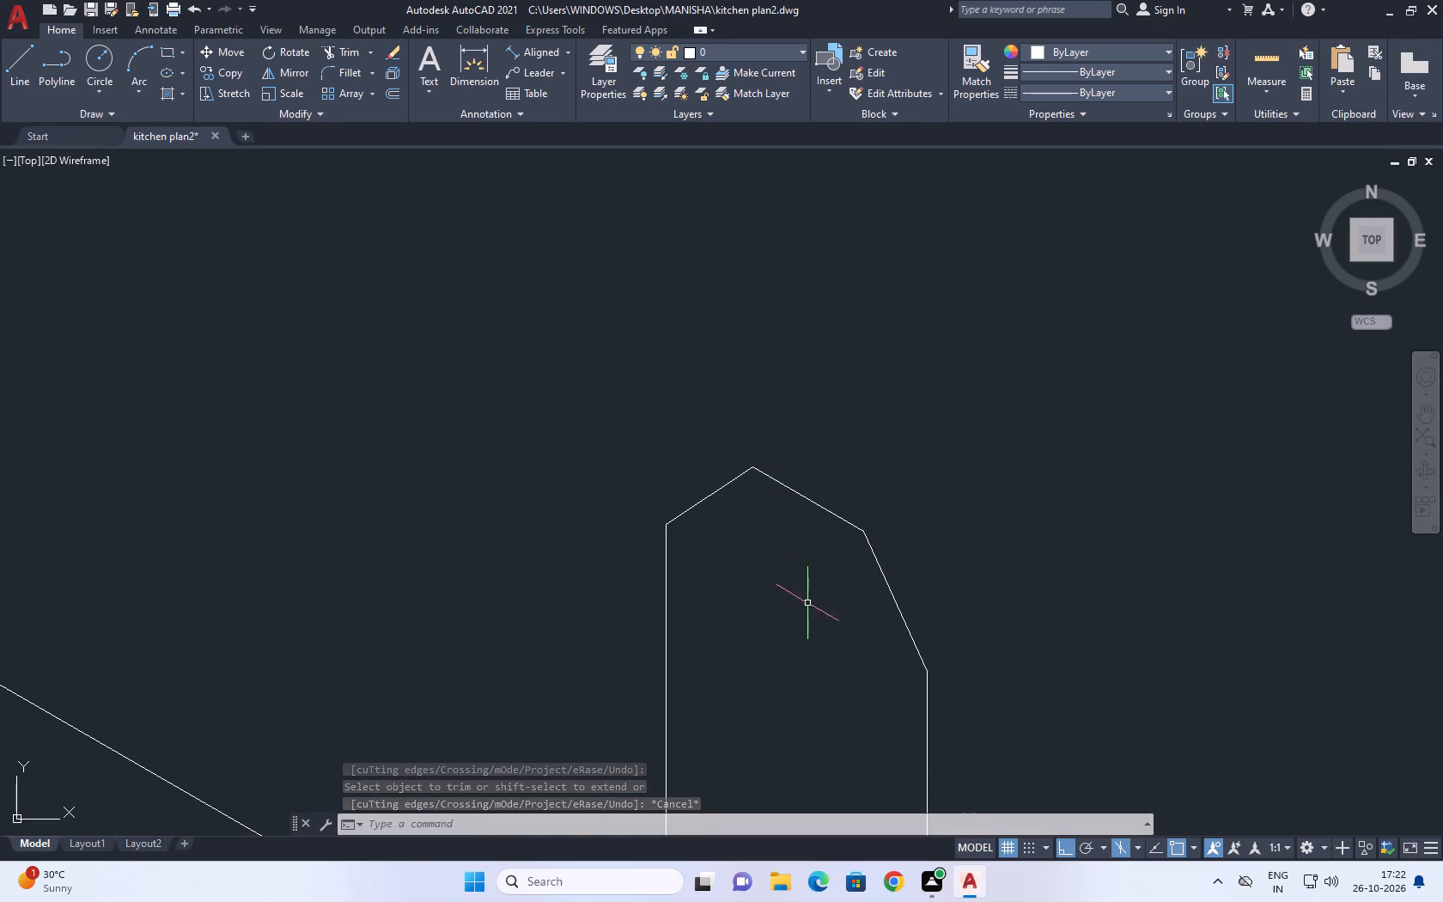
Draw a vertical line about 3 units long upward from the peak of the faucet base as the neck's left edge.
middle_click_drag(734, 538, 750, 588)
scroll(750, 588, "down", 5)
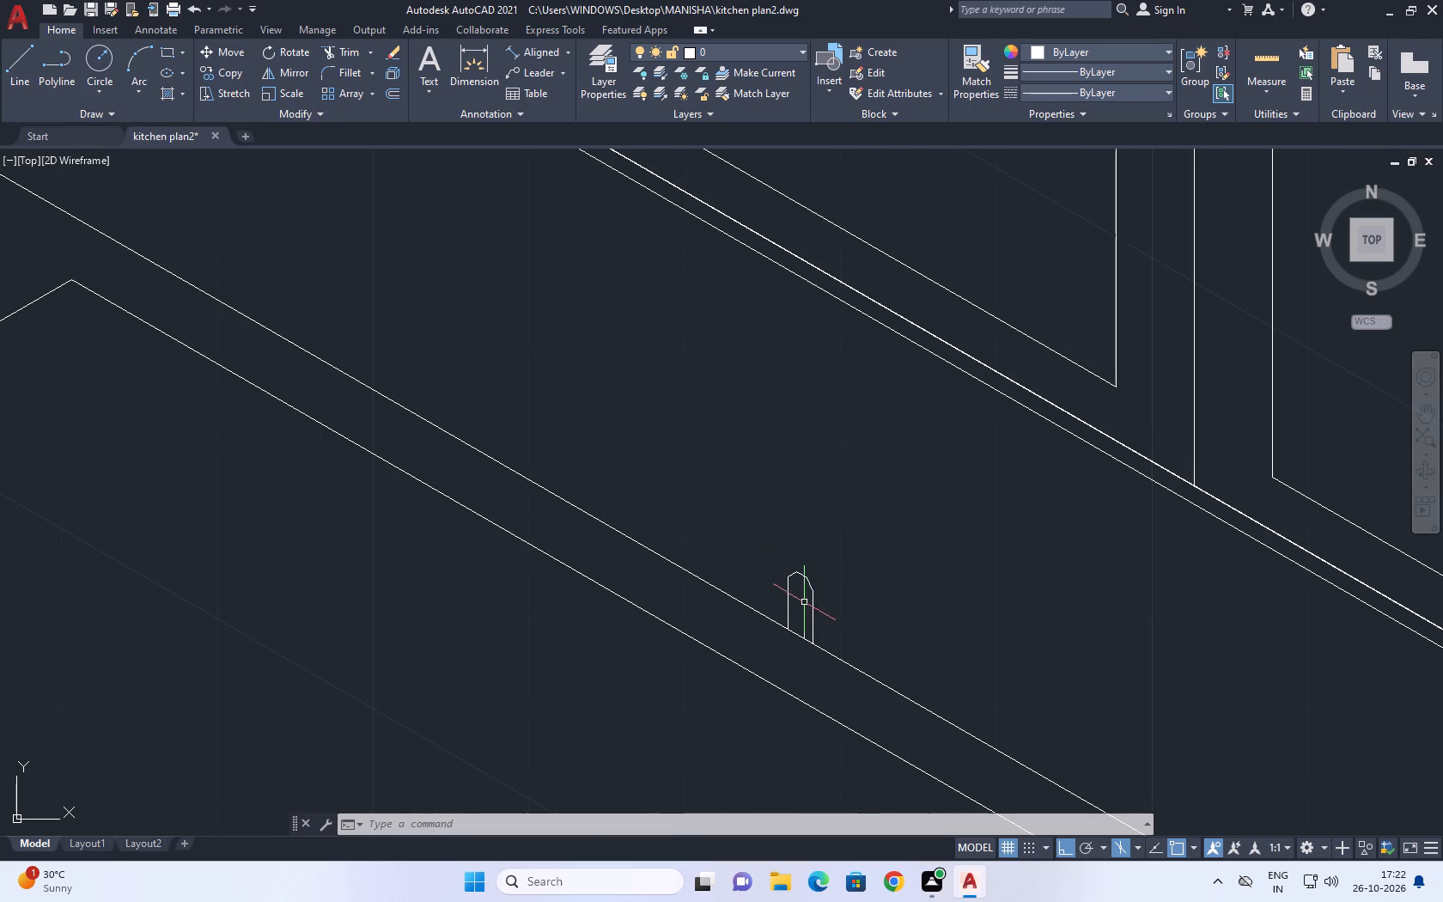
middle_click_drag(795, 563, 778, 600)
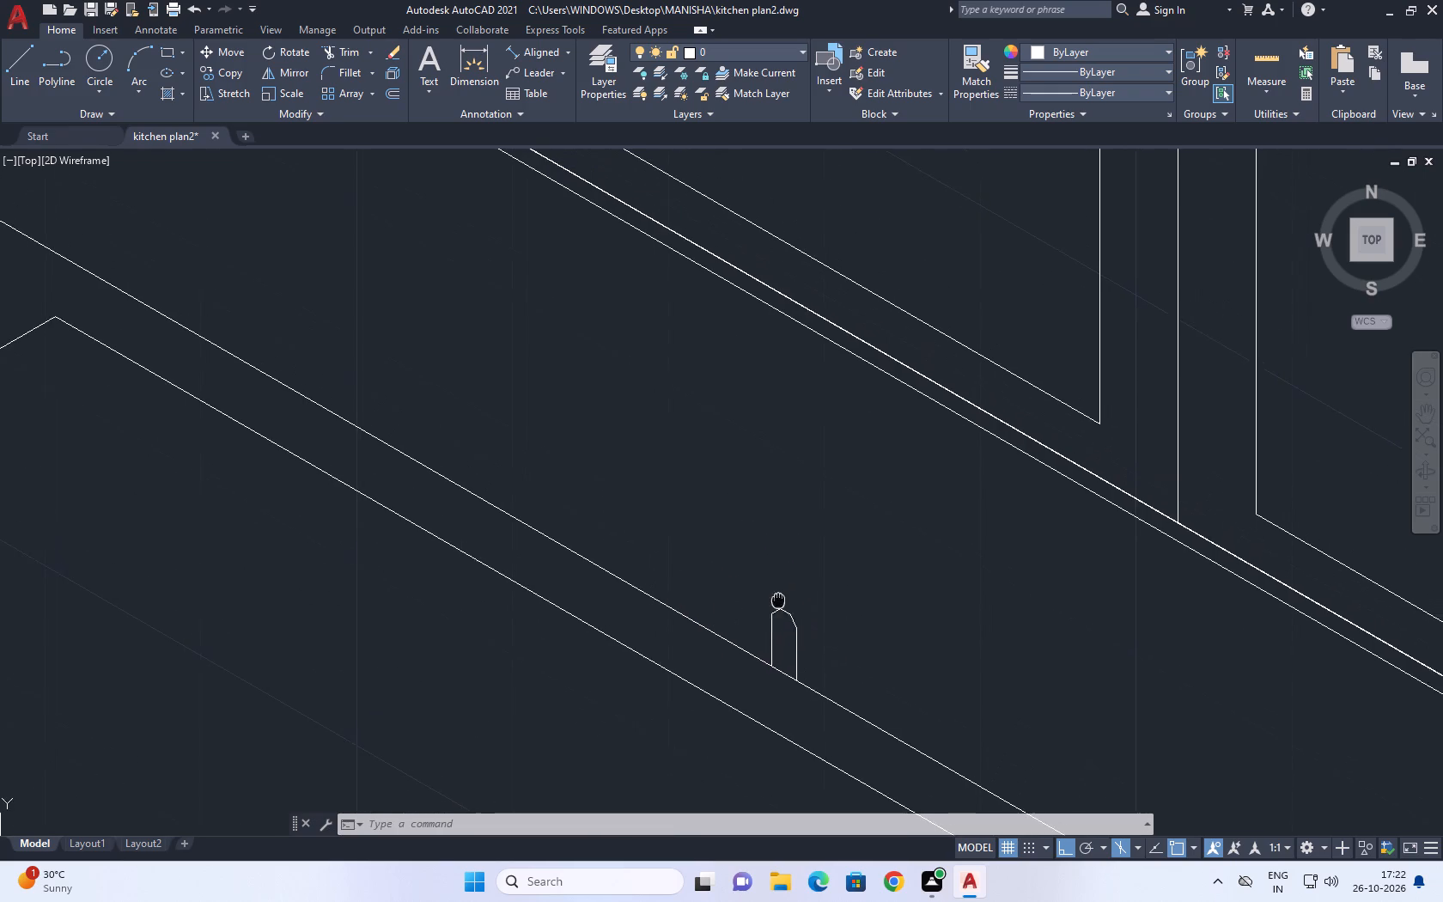
middle_click_drag(778, 600, 779, 602)
type("l")
key("space")
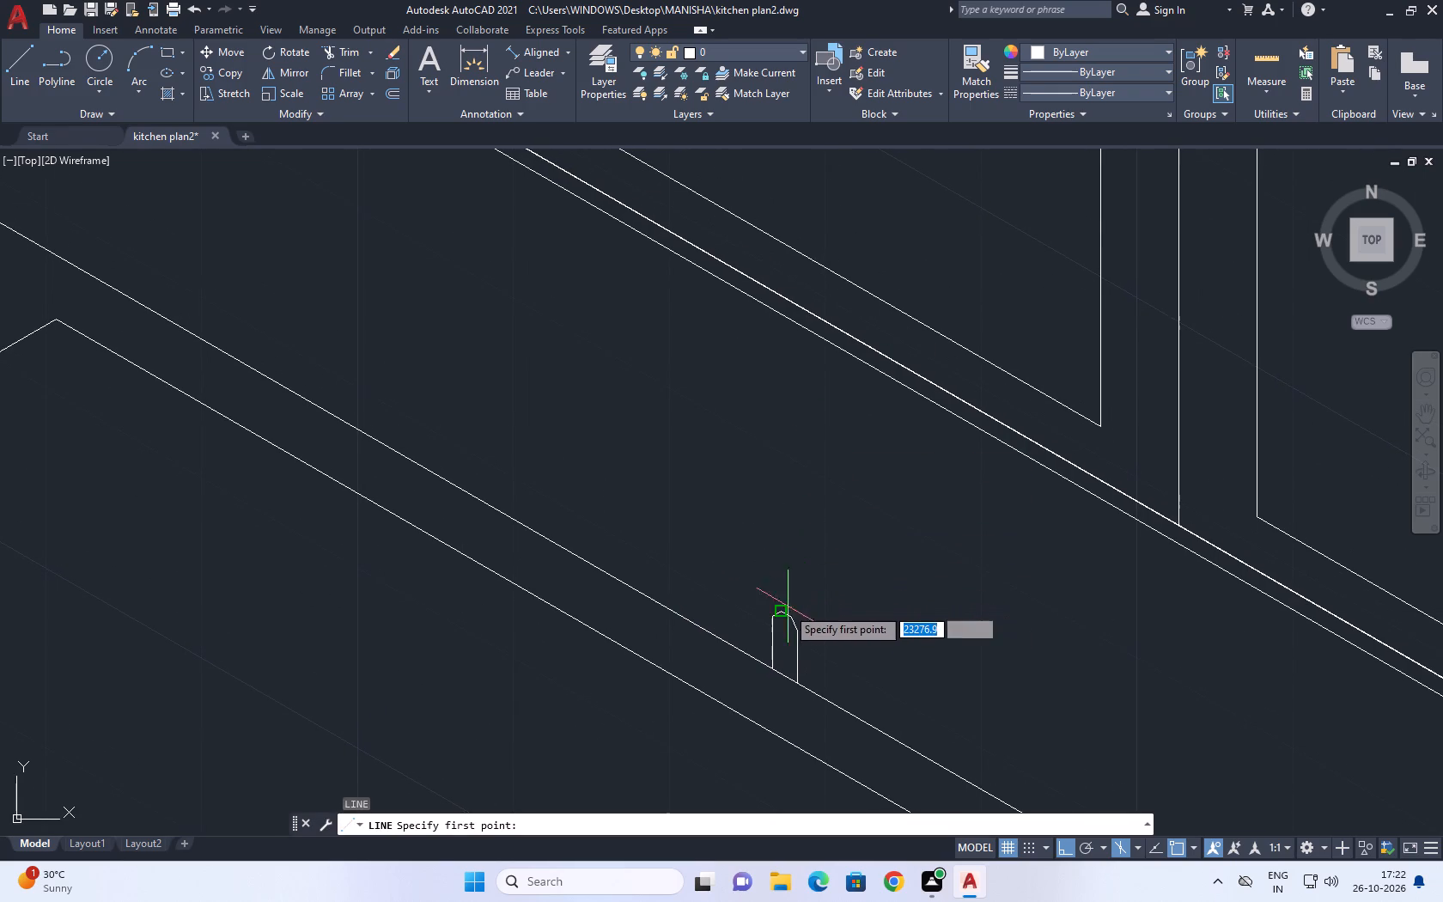
scroll(783, 609, "up", 1)
left_click(780, 617)
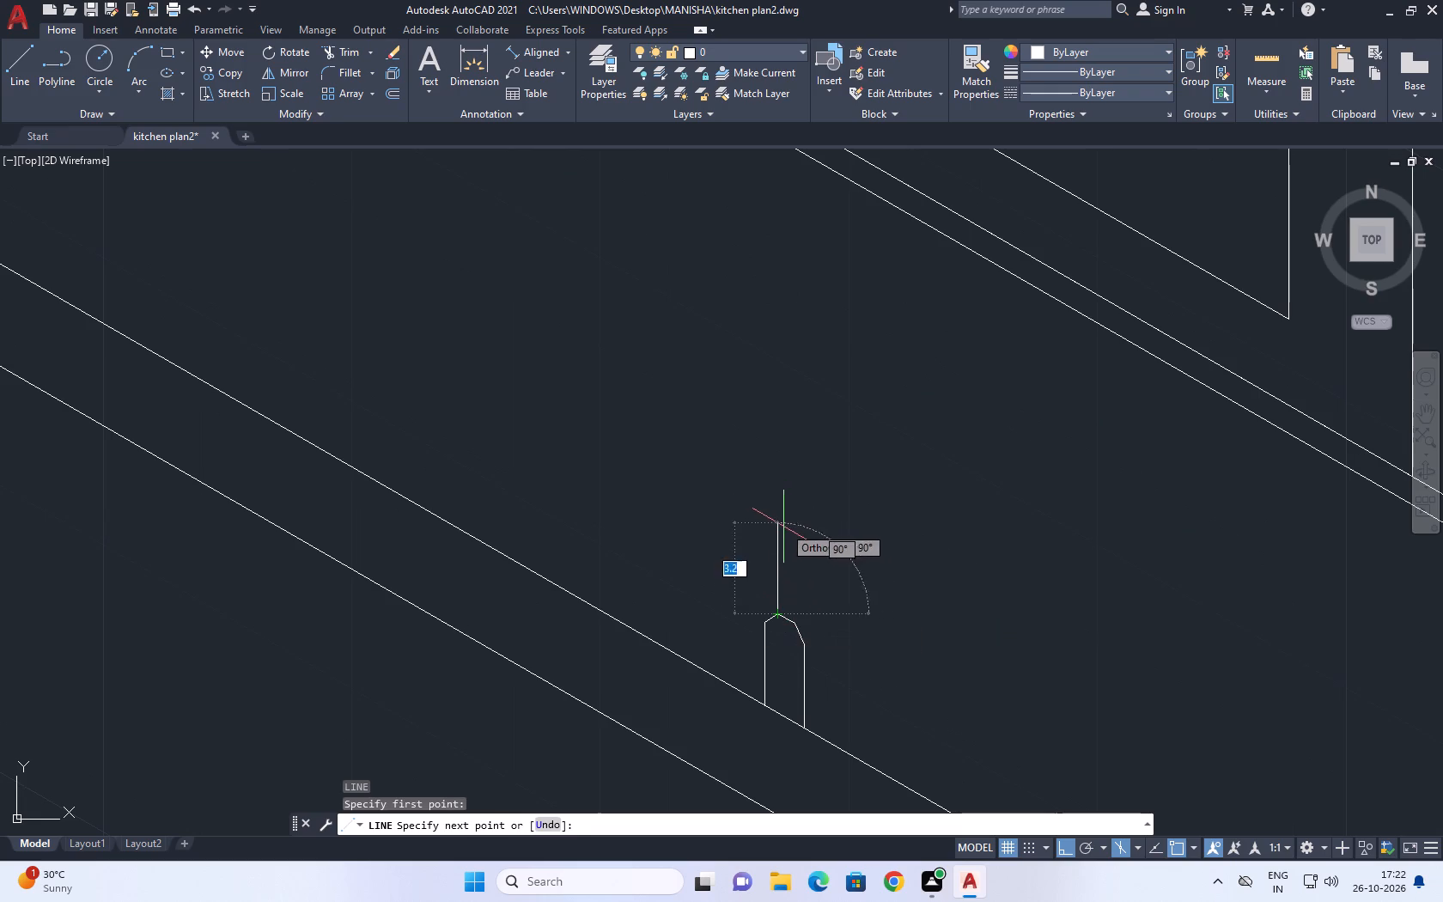
left_click(782, 530)
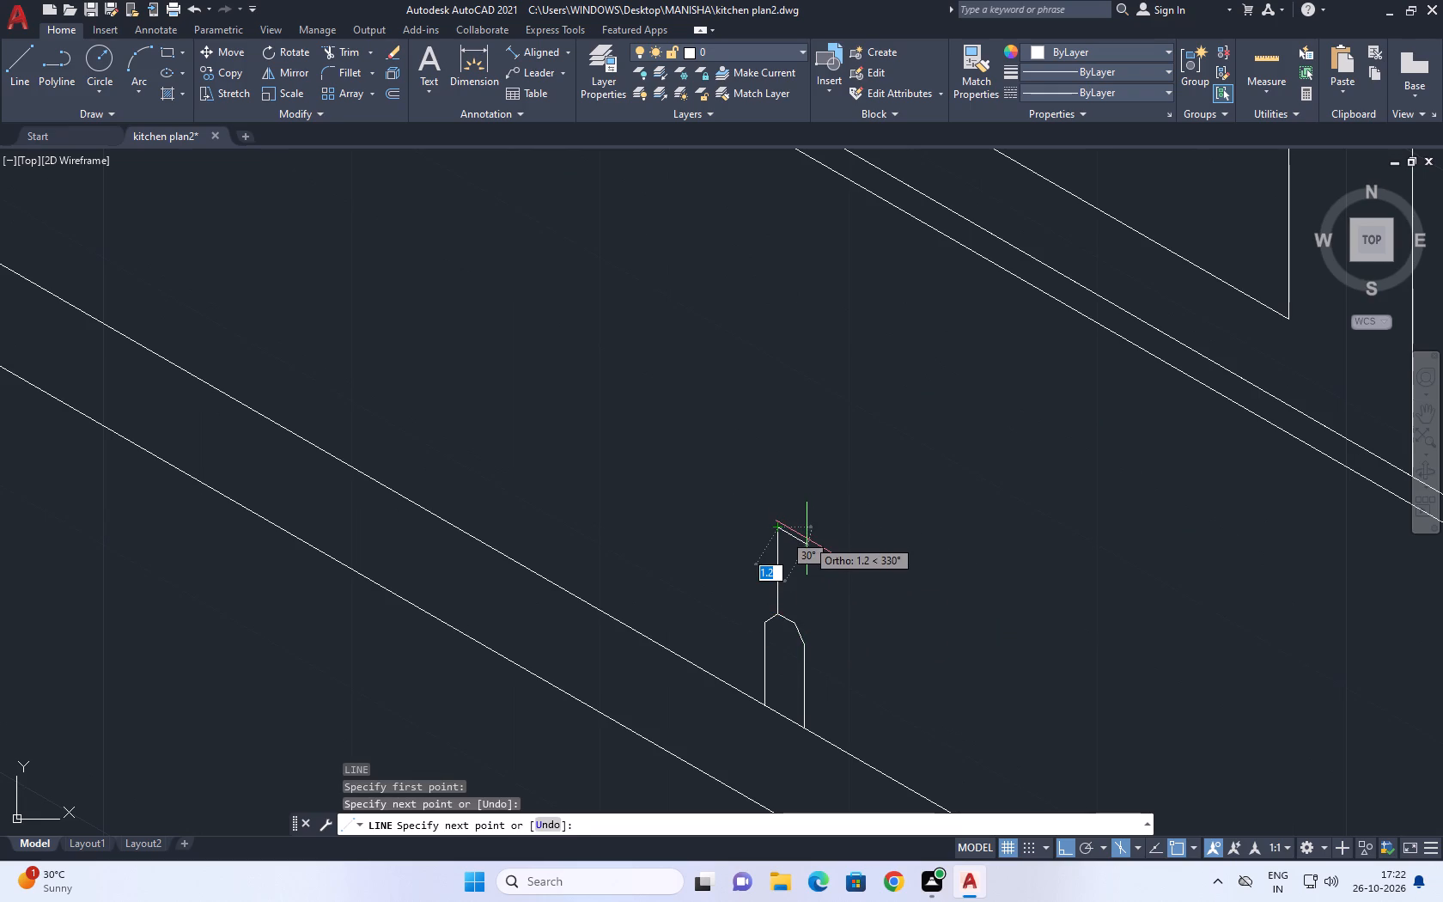
key("Escape")
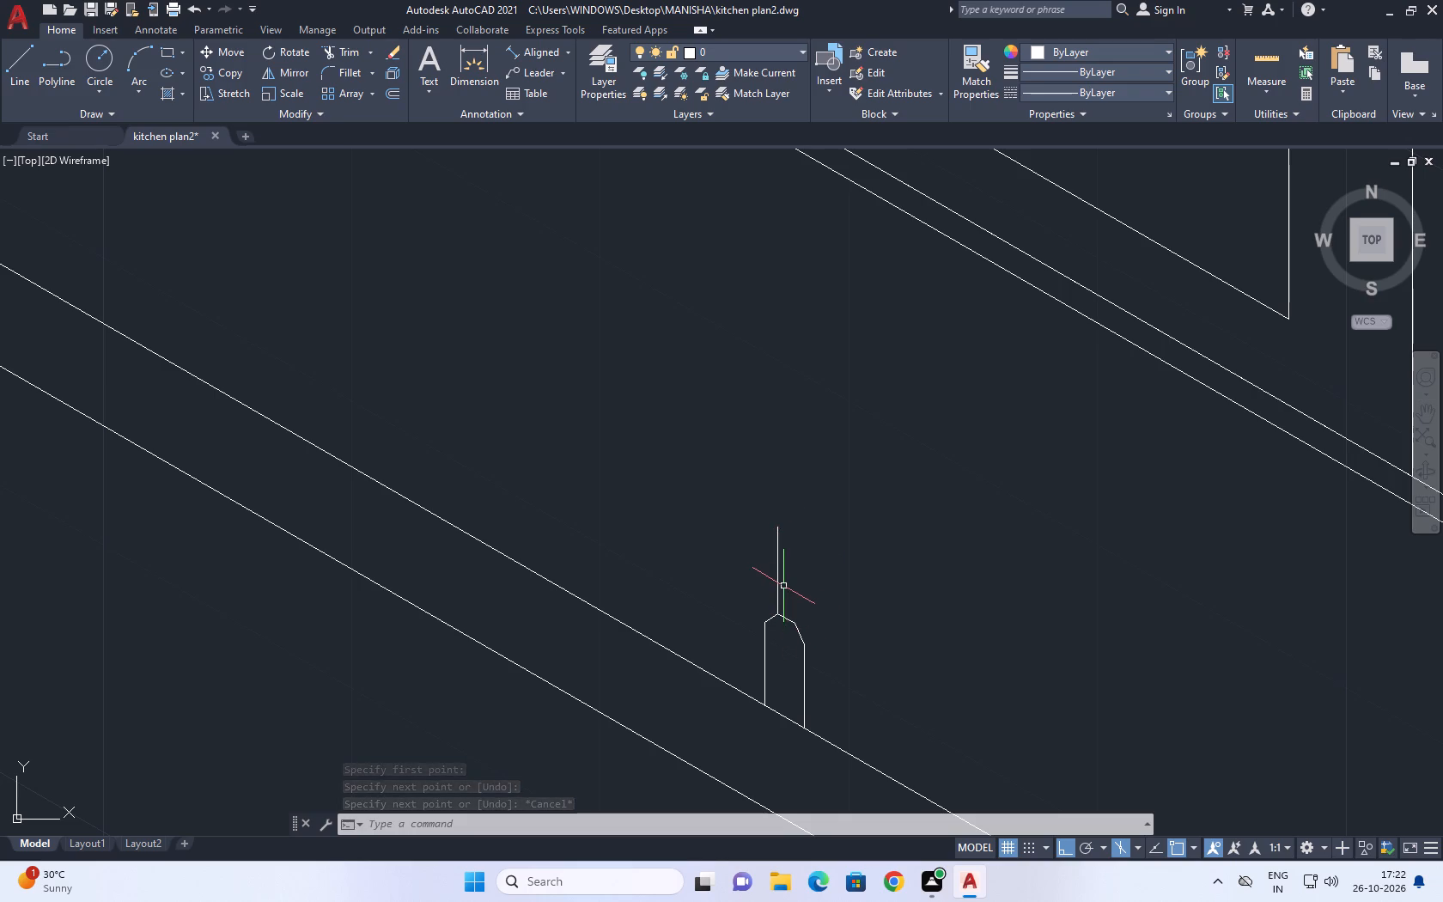
Draw a second vertical line about 3.1 units long upward from the top of the faucet base's right diagonal.
scroll(804, 634, "up", 1)
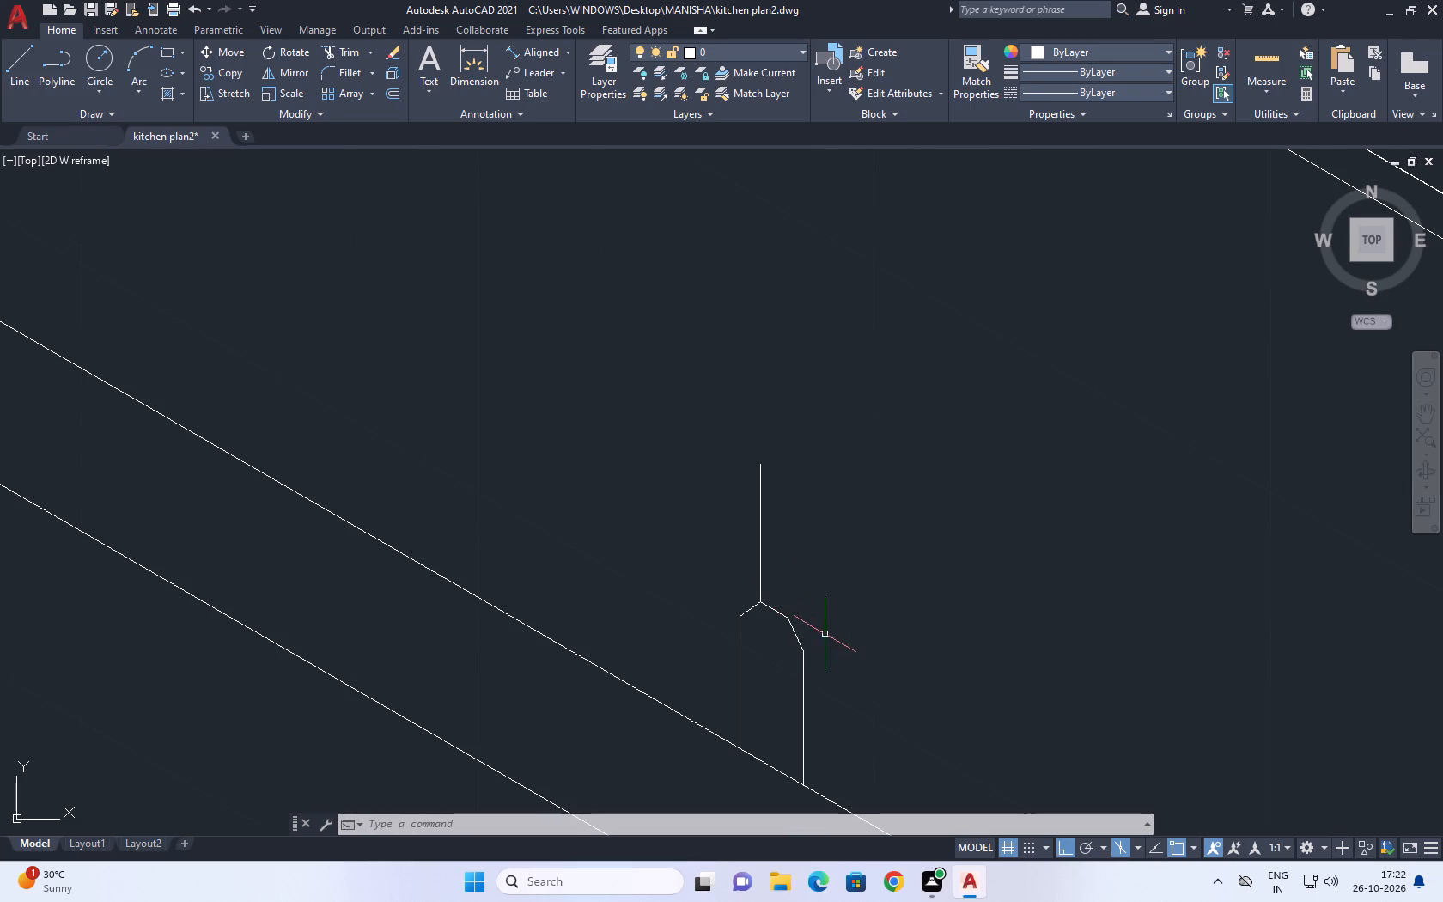
left_click(9, 68)
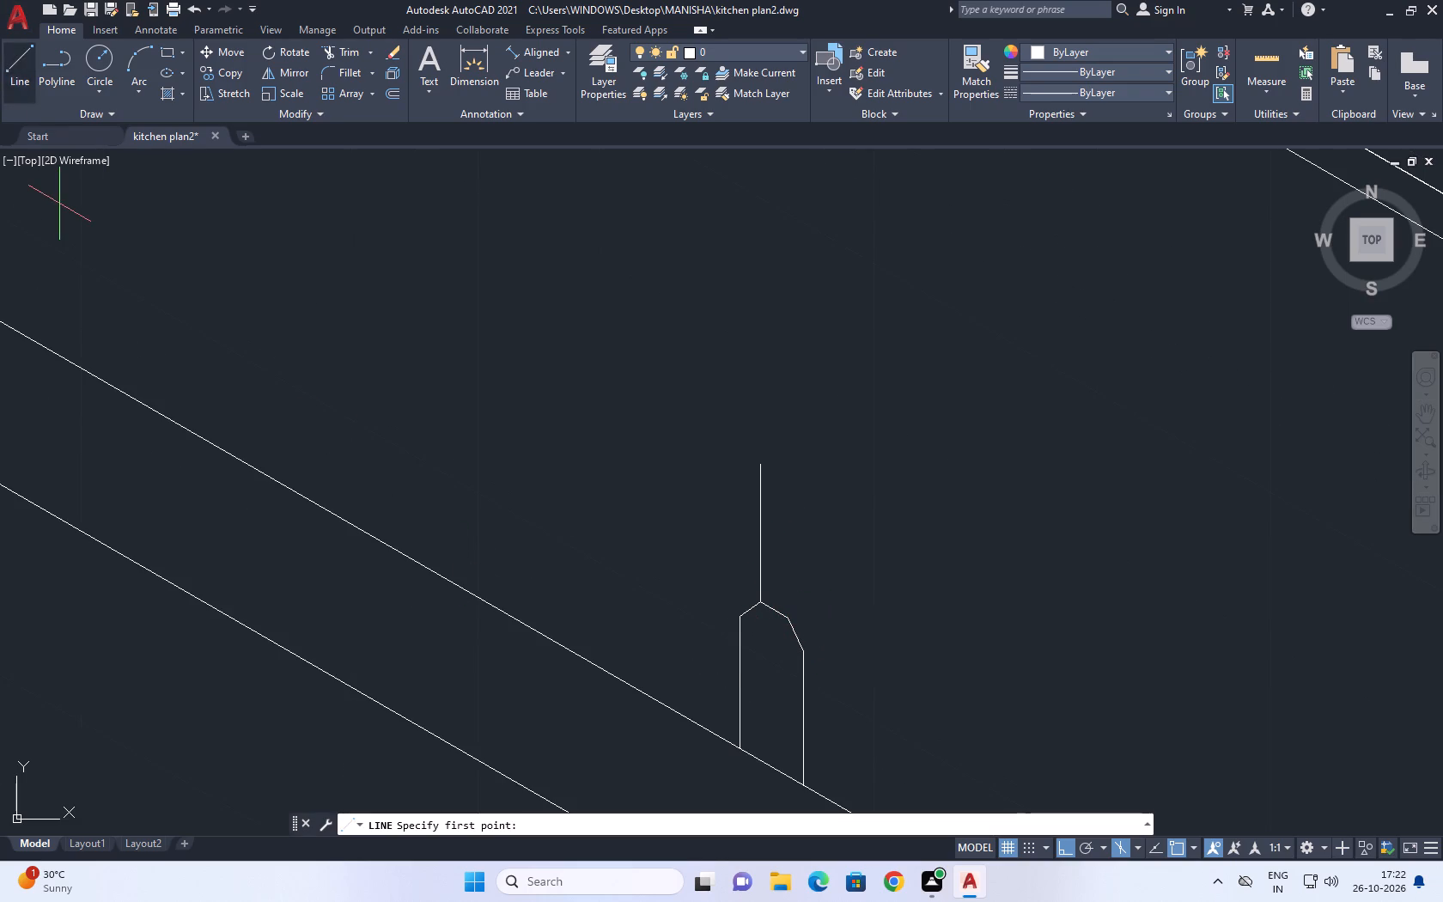
left_click(784, 619)
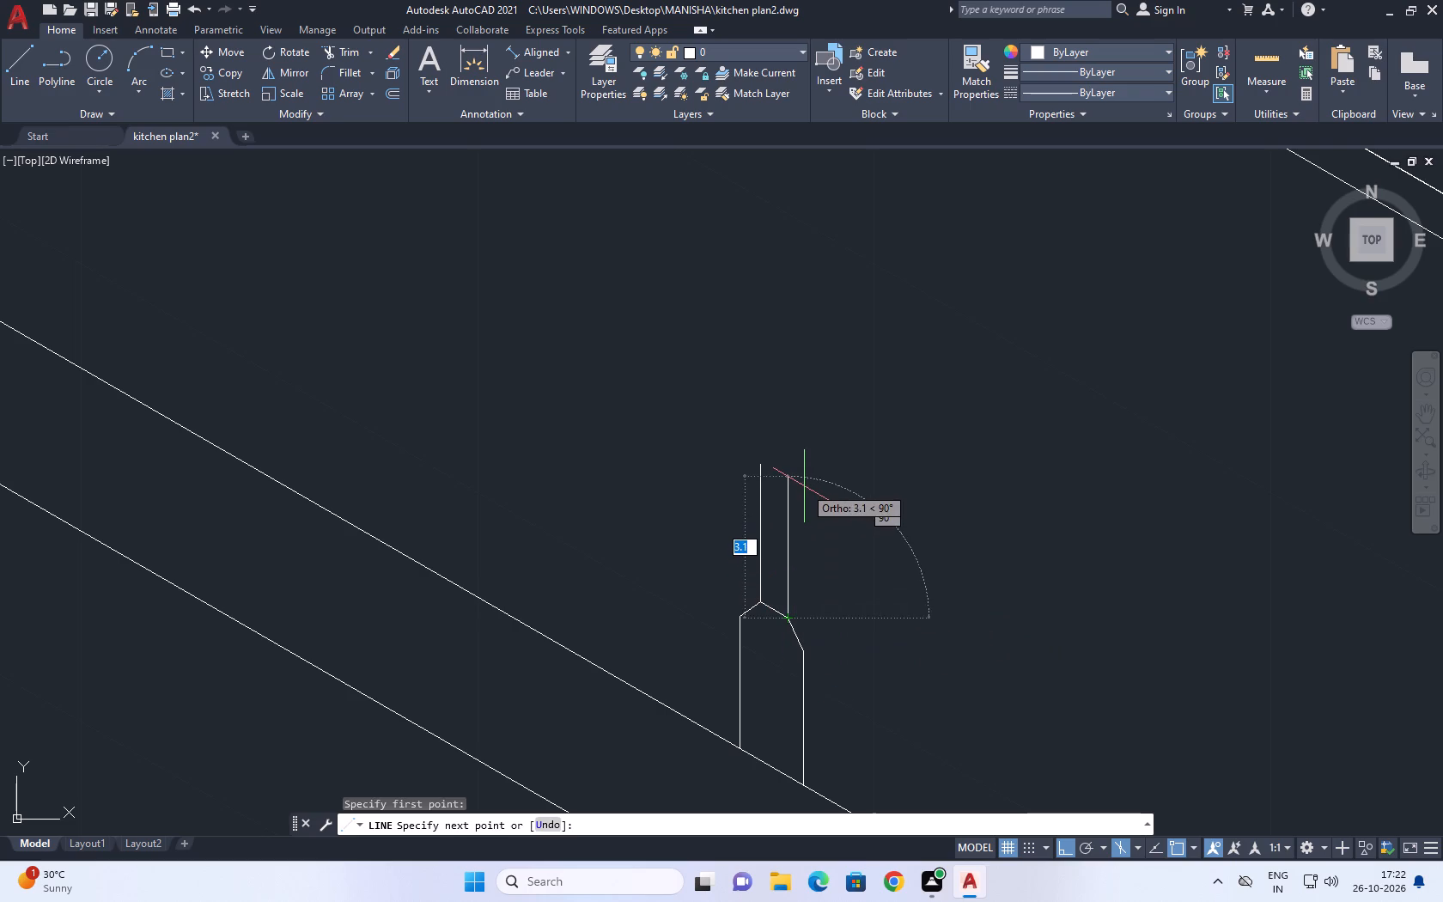
left_click(788, 473)
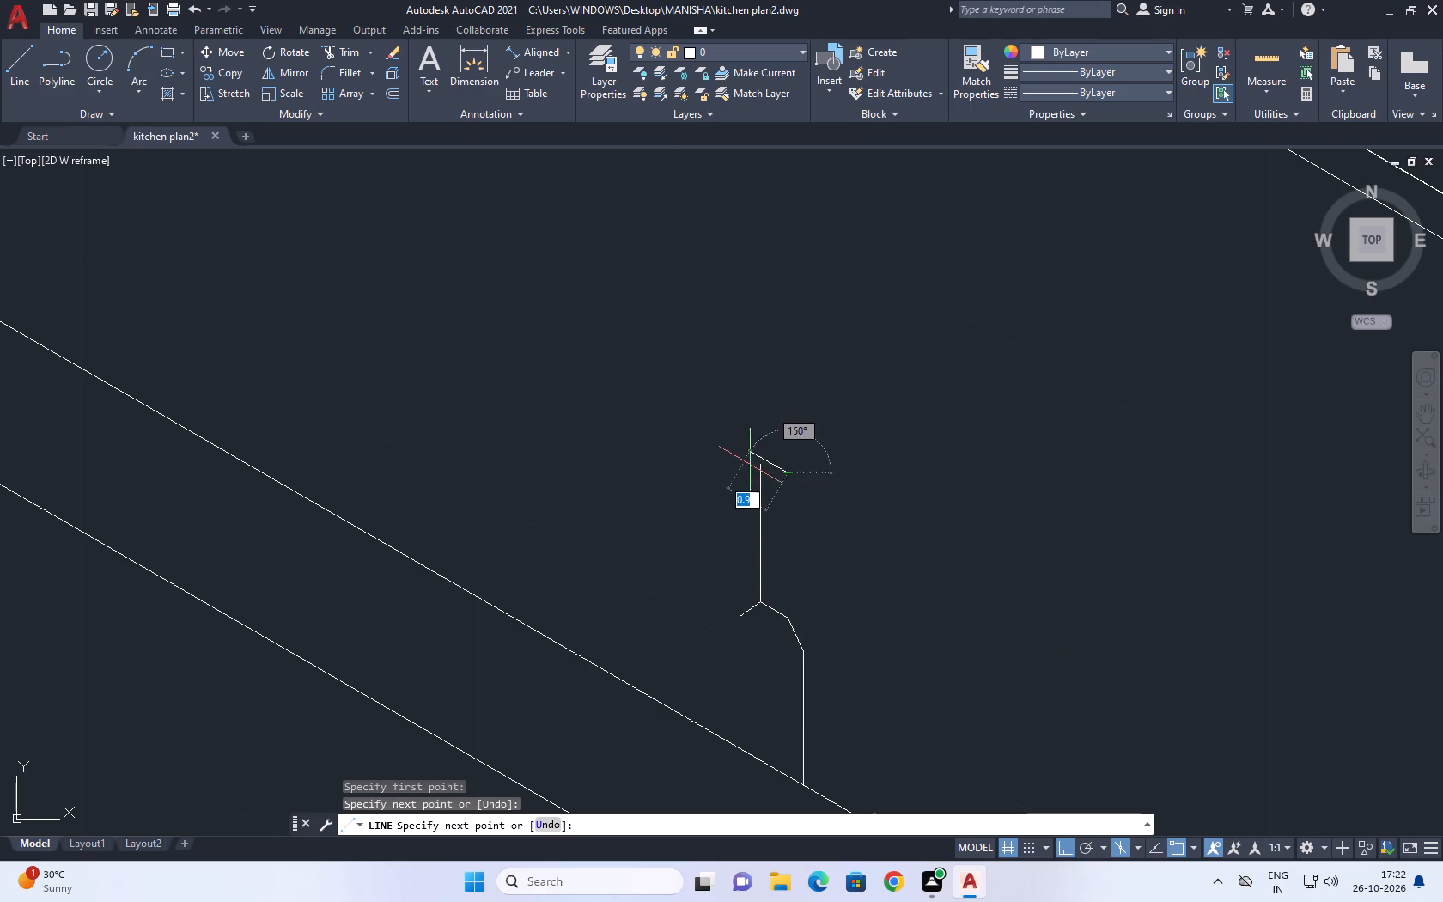
scroll(754, 464, "up", 2)
right_click(759, 465)
left_click(798, 494)
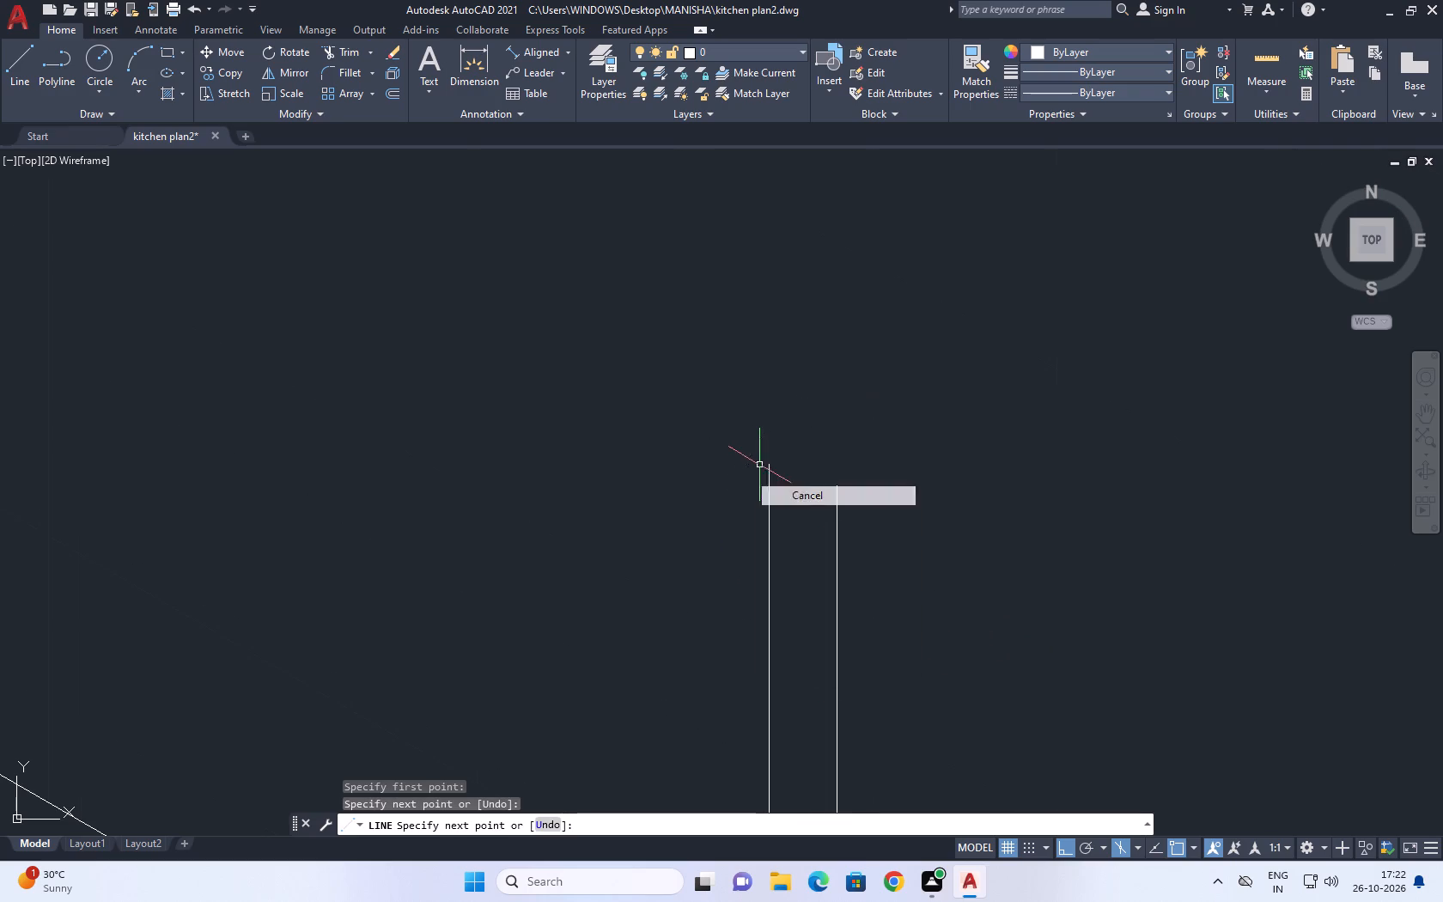
Draw a sloping line from the top of the faucet neck's left vertical line across and past the right vertical line.
left_click(17, 63)
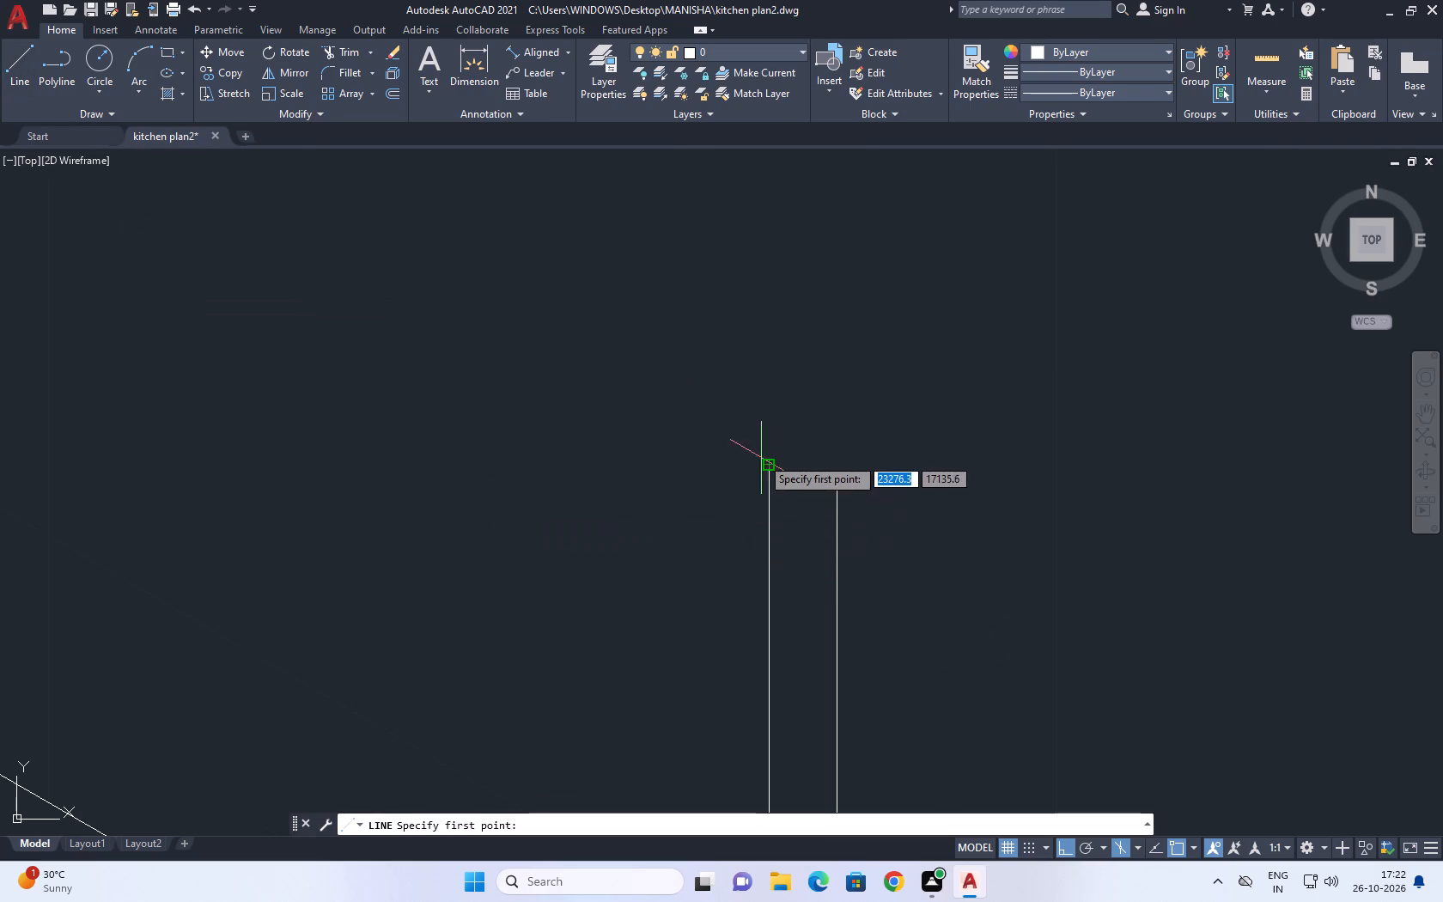
scroll(761, 457, "up", 2)
left_click(777, 474)
left_click(1014, 633)
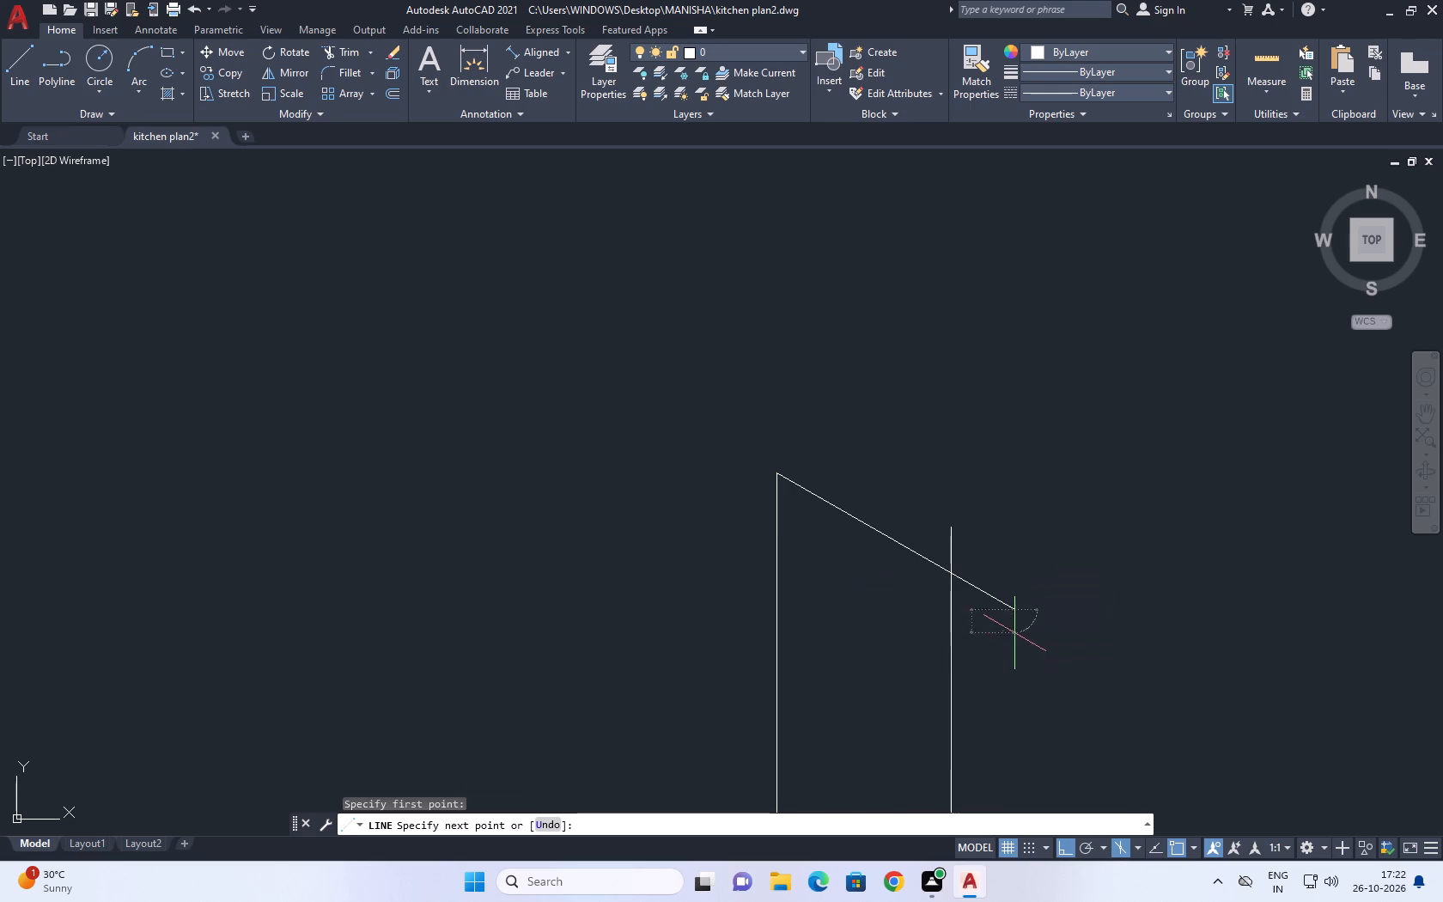
right_click(1037, 620)
left_click(1074, 649)
Shorten the faucet neck's sloping top line so it ends on the right vertical line.
middle_click_drag(886, 515, 752, 454)
scroll(864, 517, "up", 2)
left_click_drag(881, 537, 872, 552)
left_click(833, 607)
left_click(901, 599)
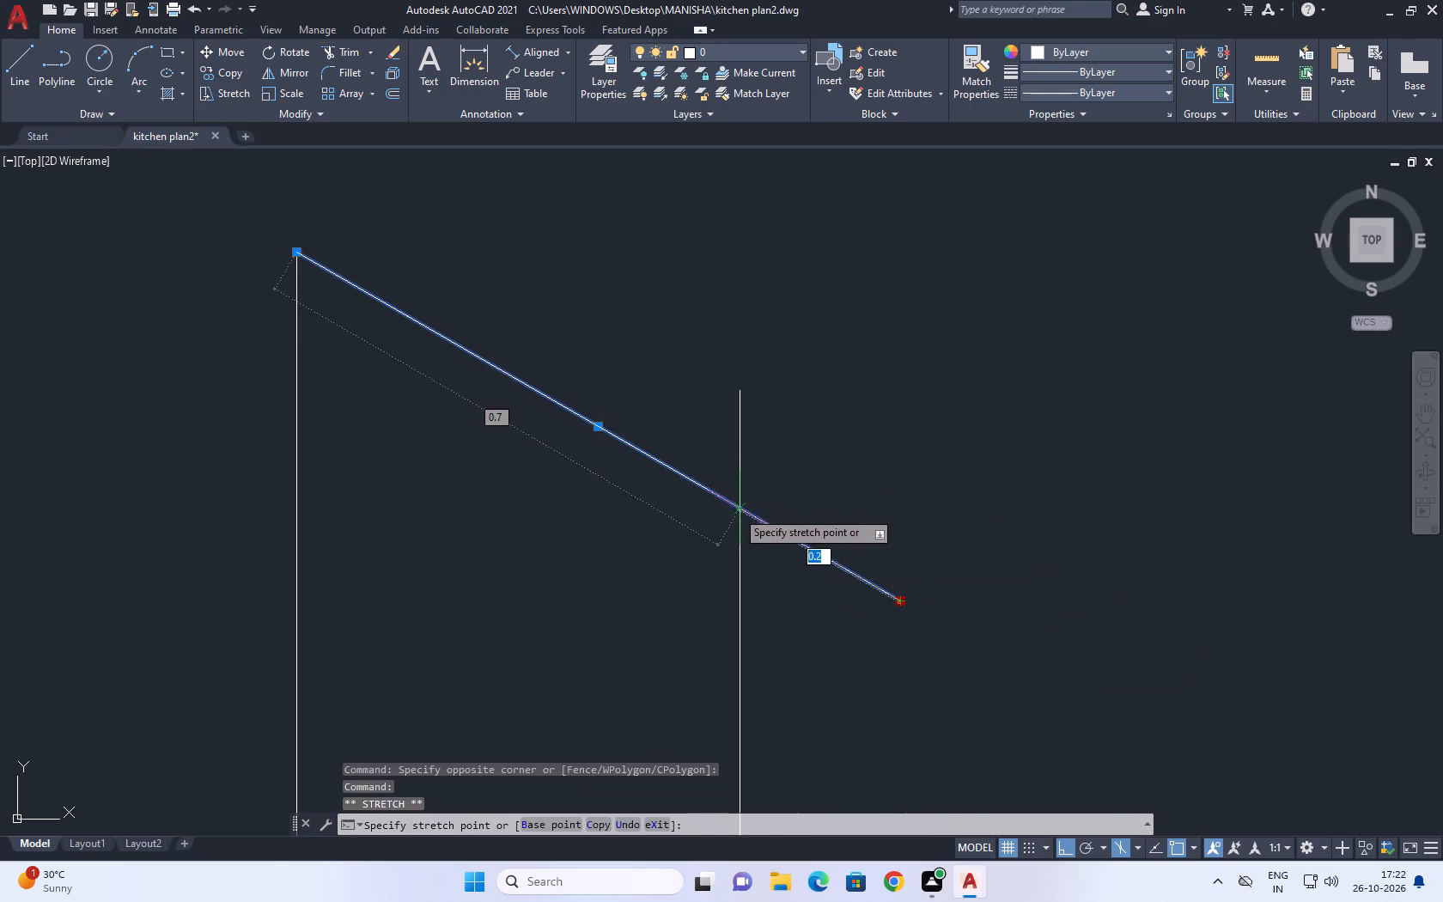
left_click(736, 510)
Shorten the faucet neck's right vertical line to end at the sloping top line, and deselect everything.
left_click_drag(793, 350, 762, 360)
left_click_drag(695, 384, 690, 397)
left_click(745, 380)
left_click(733, 411)
left_click(739, 389)
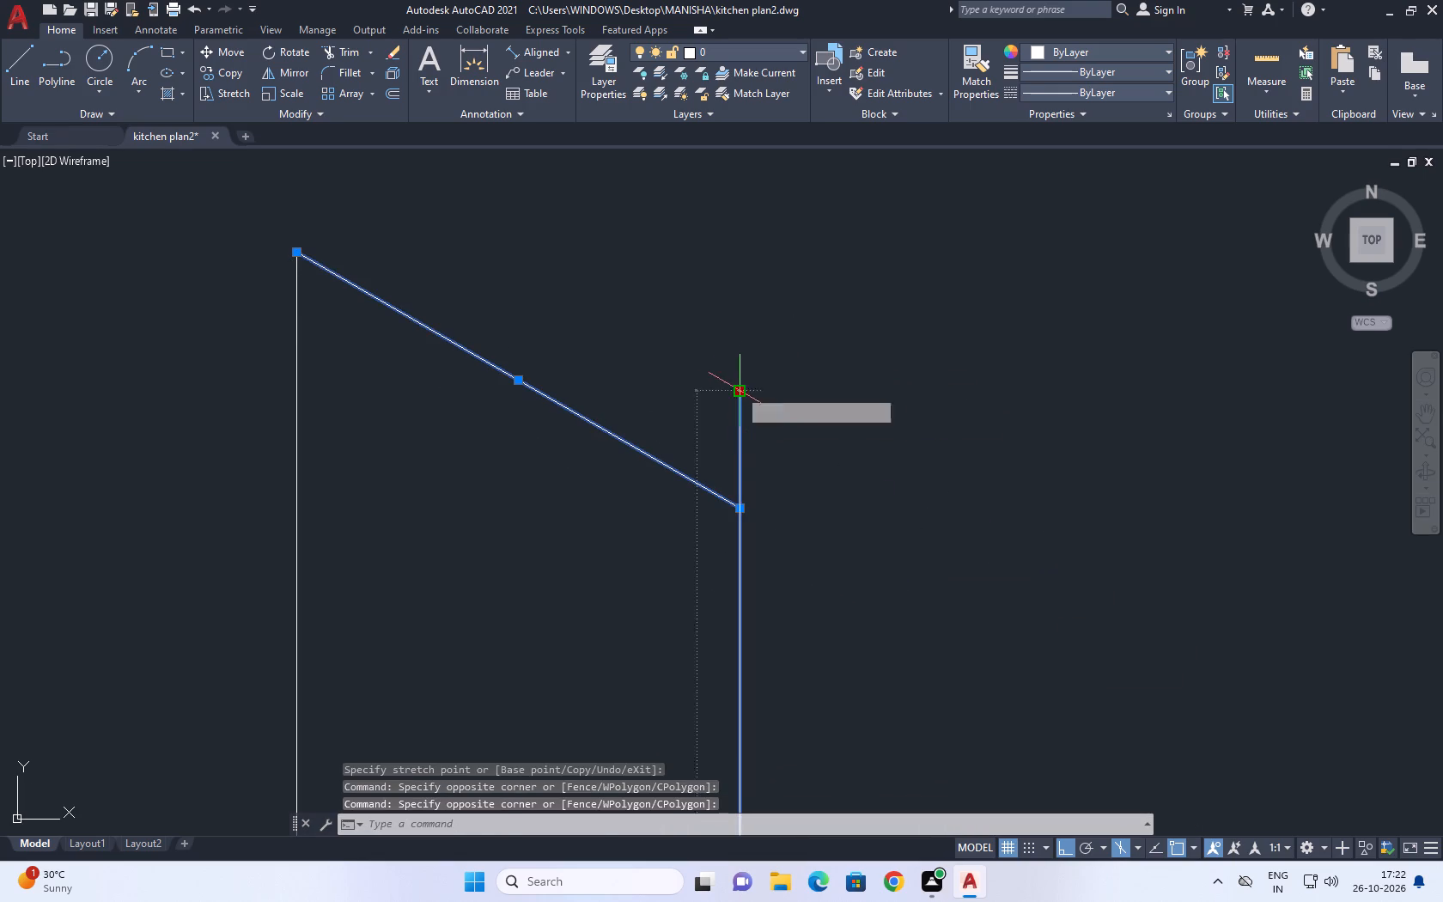
left_click(736, 508)
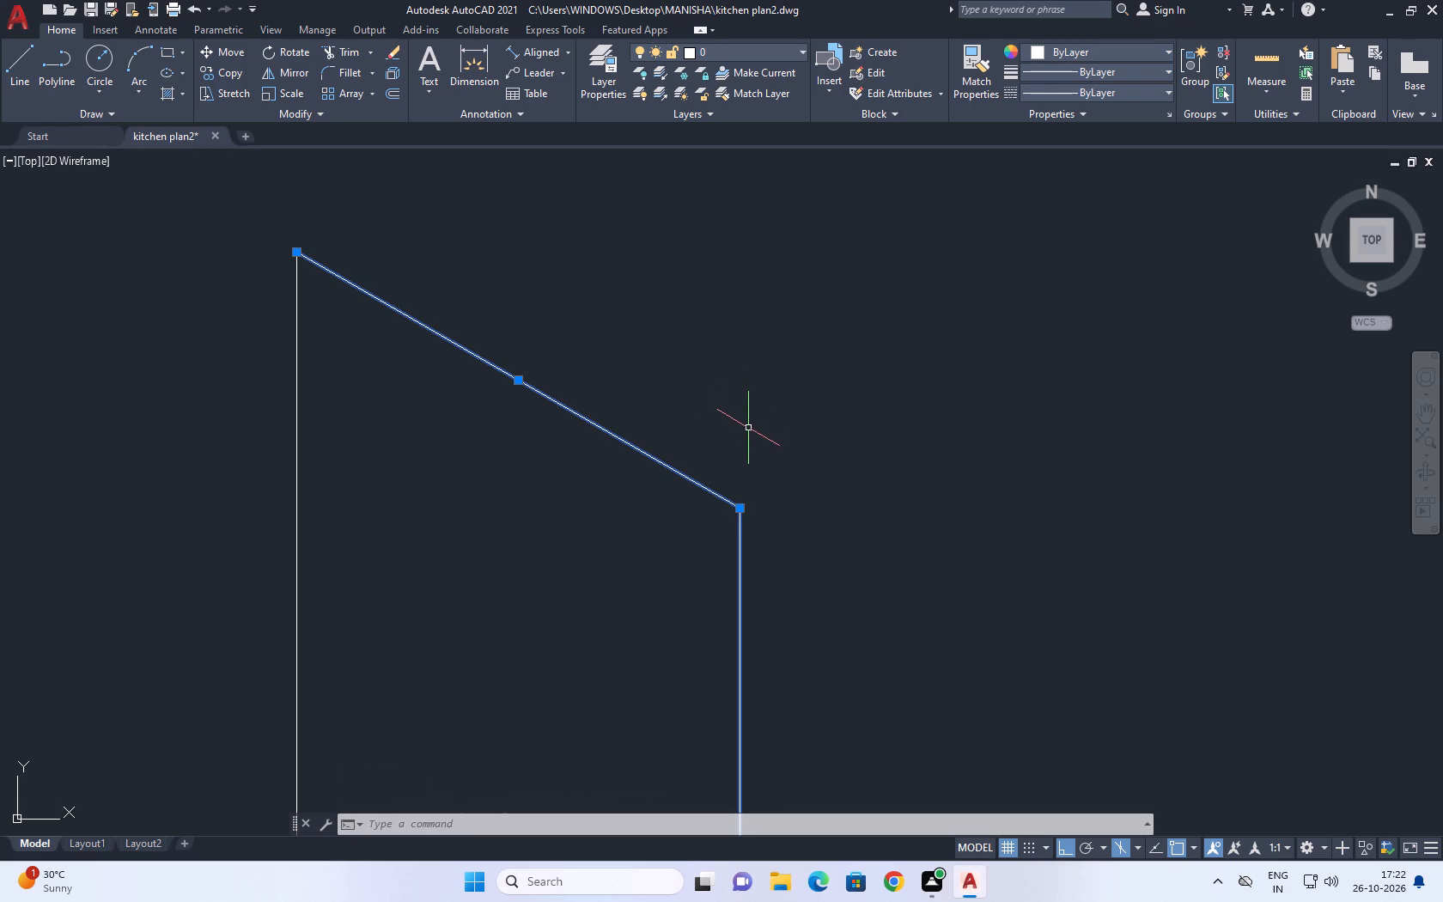
scroll(747, 430, "down", 6)
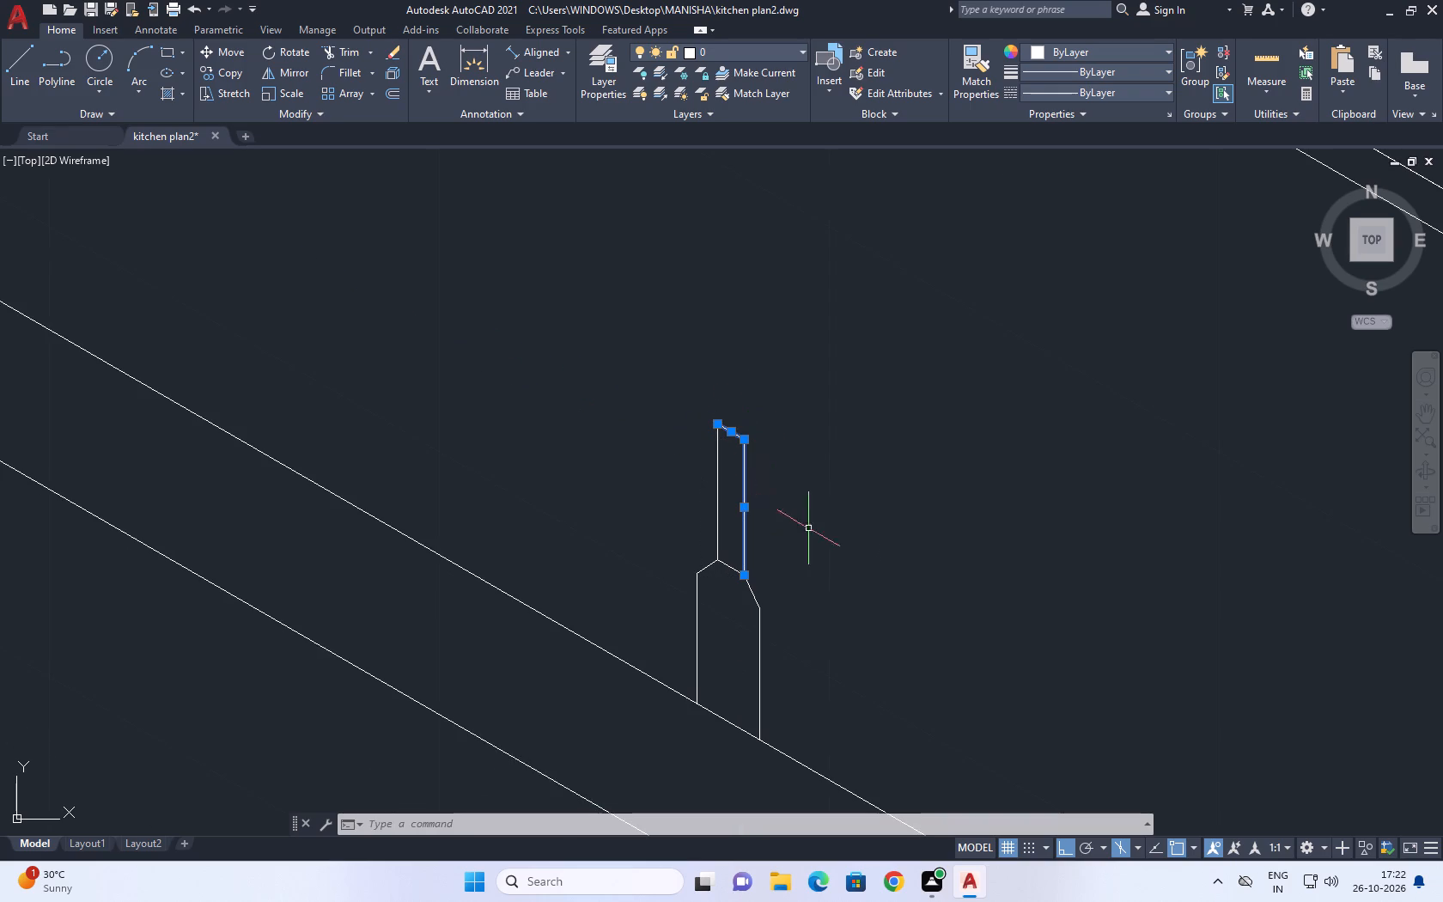
middle_click_drag(731, 514, 729, 531)
right_click(817, 430)
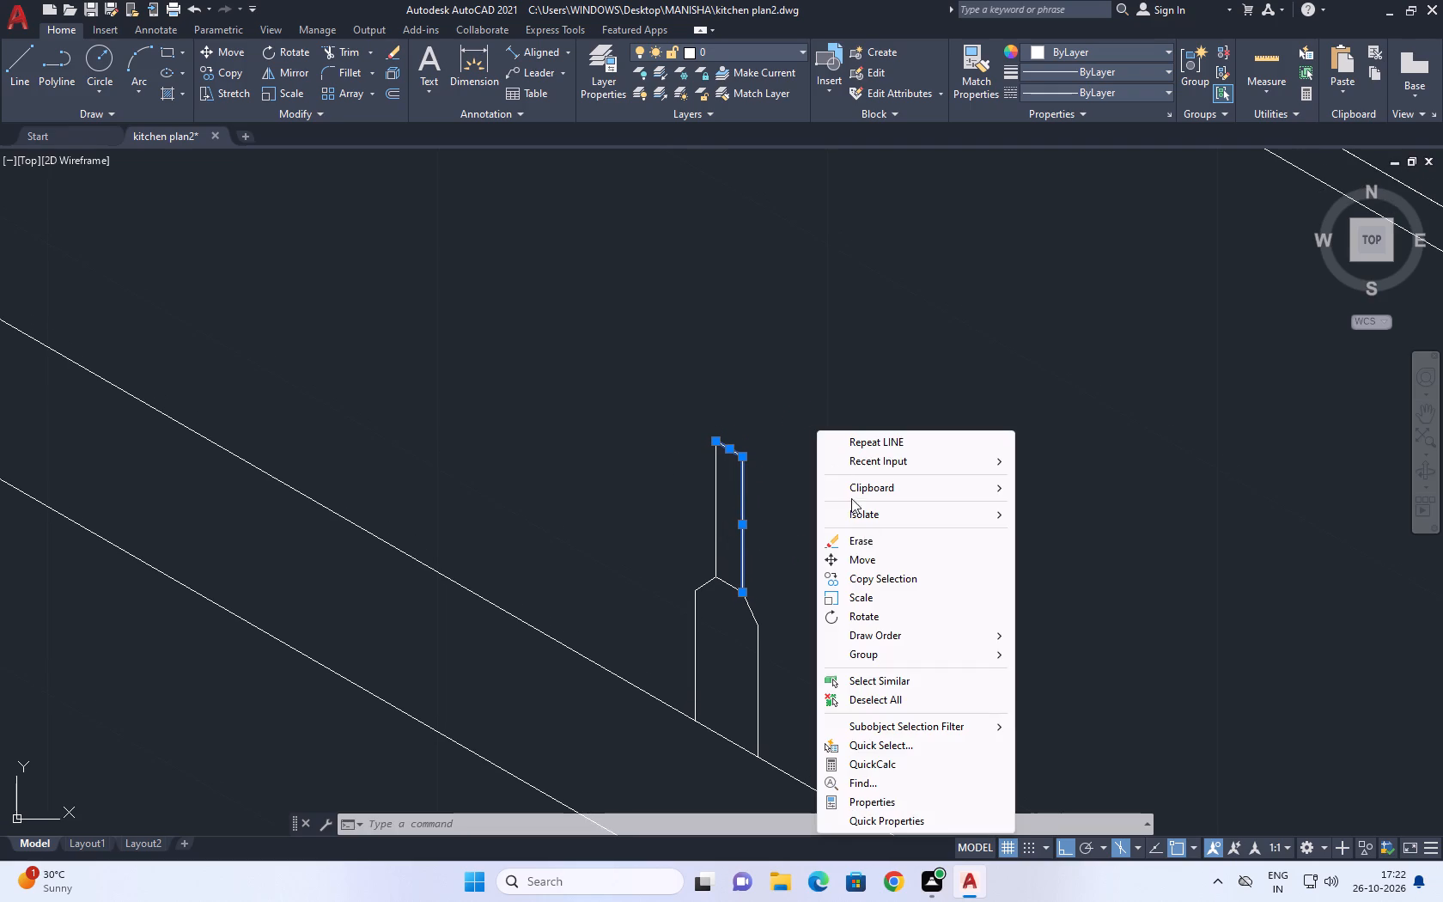
left_click(890, 702)
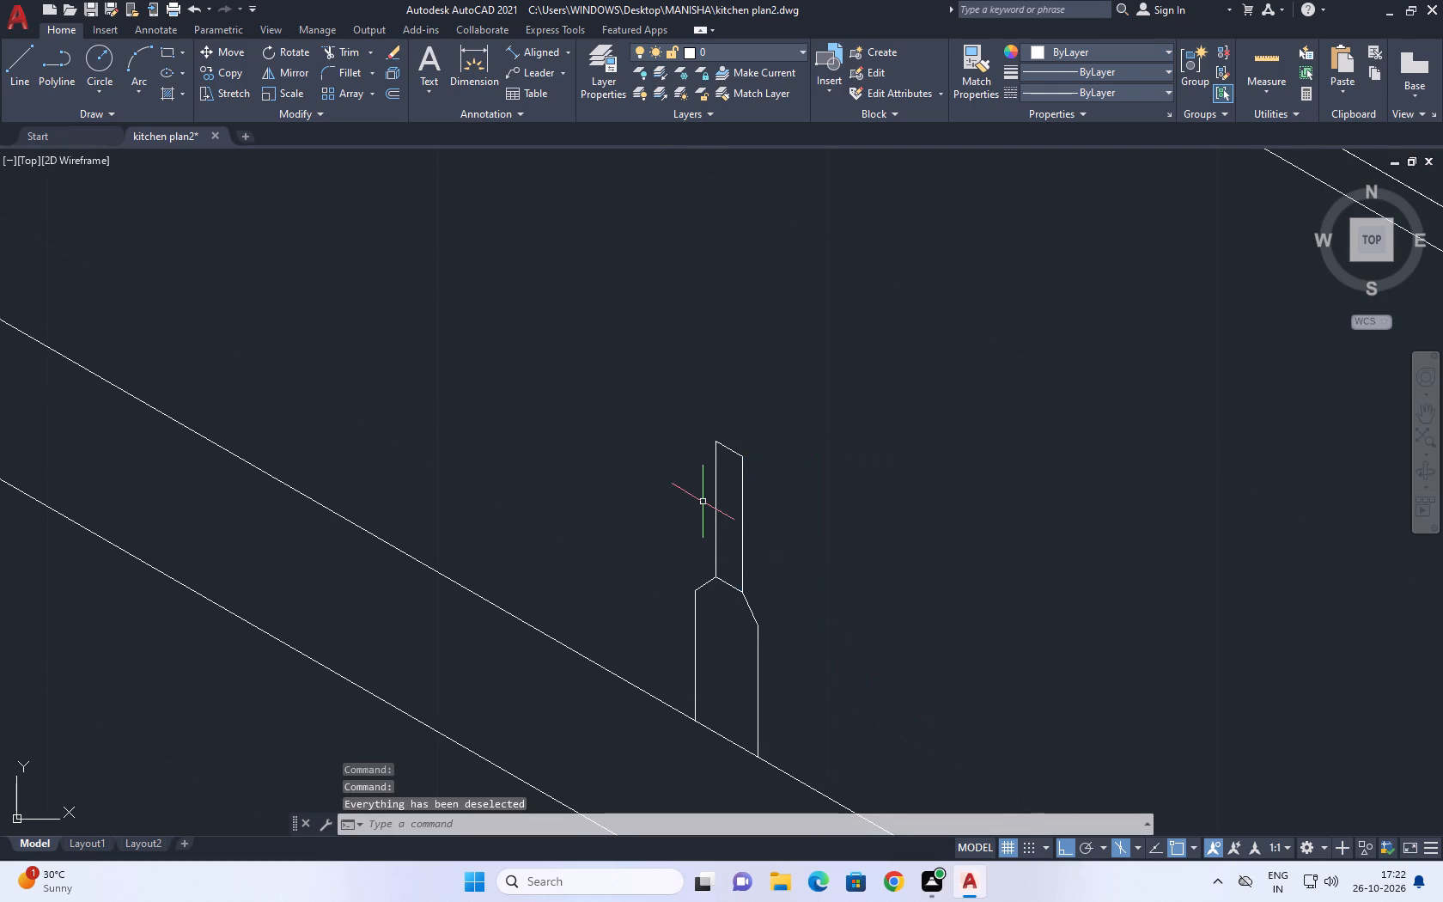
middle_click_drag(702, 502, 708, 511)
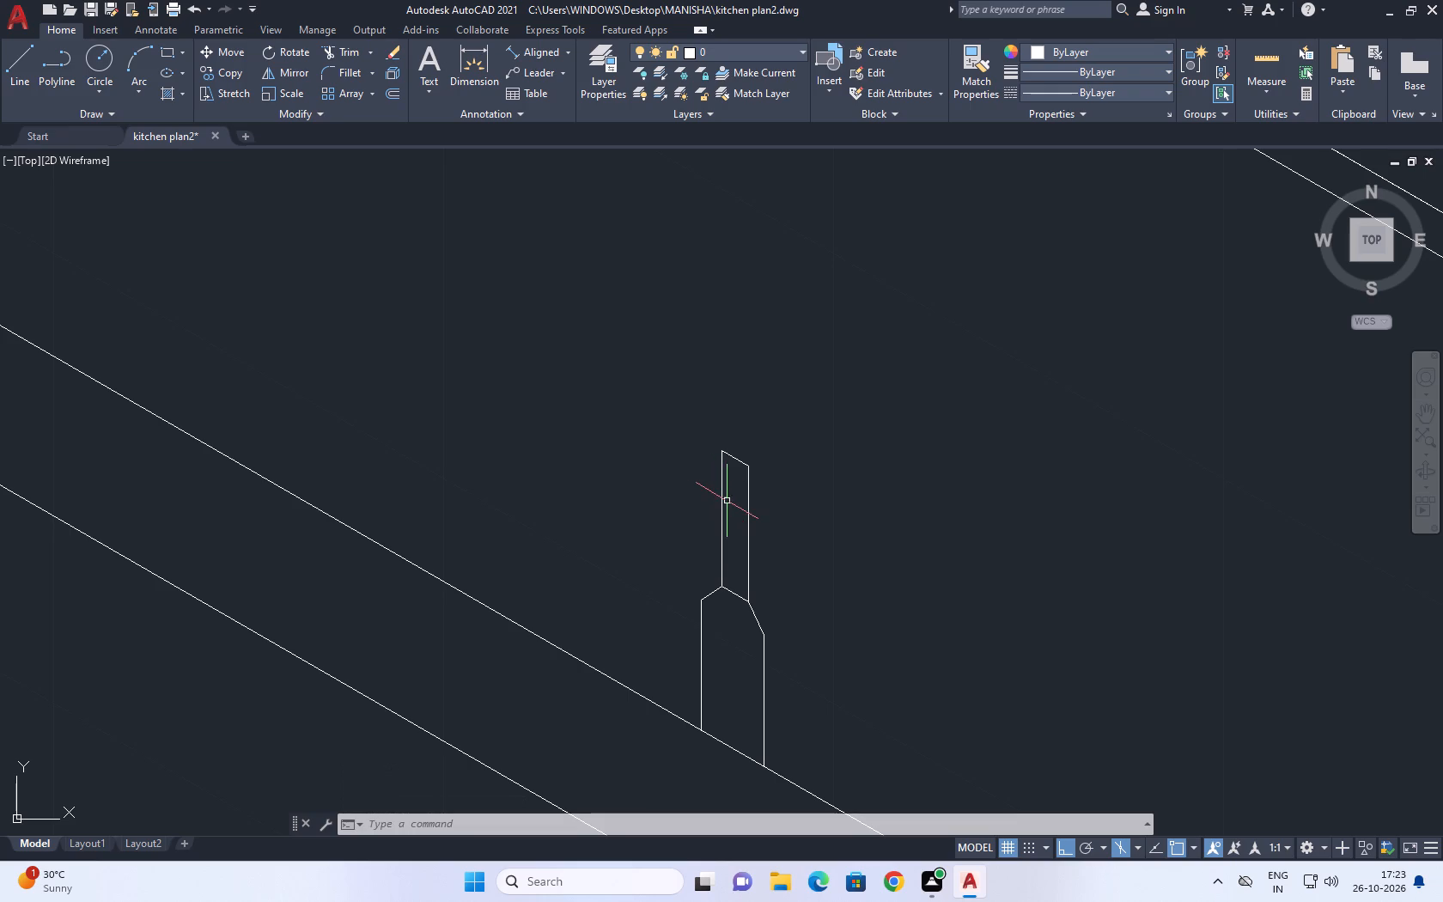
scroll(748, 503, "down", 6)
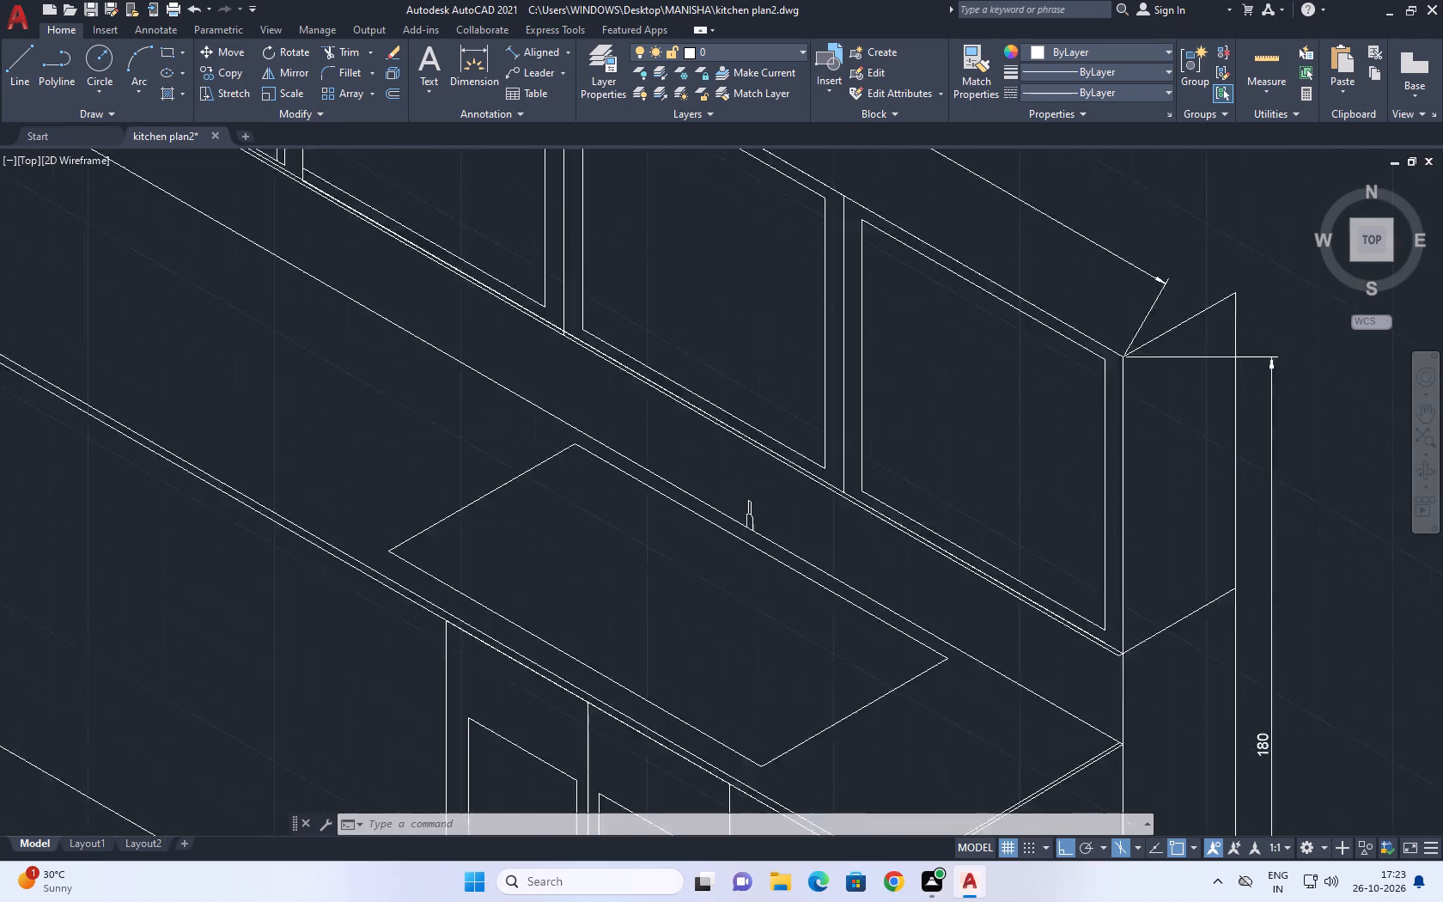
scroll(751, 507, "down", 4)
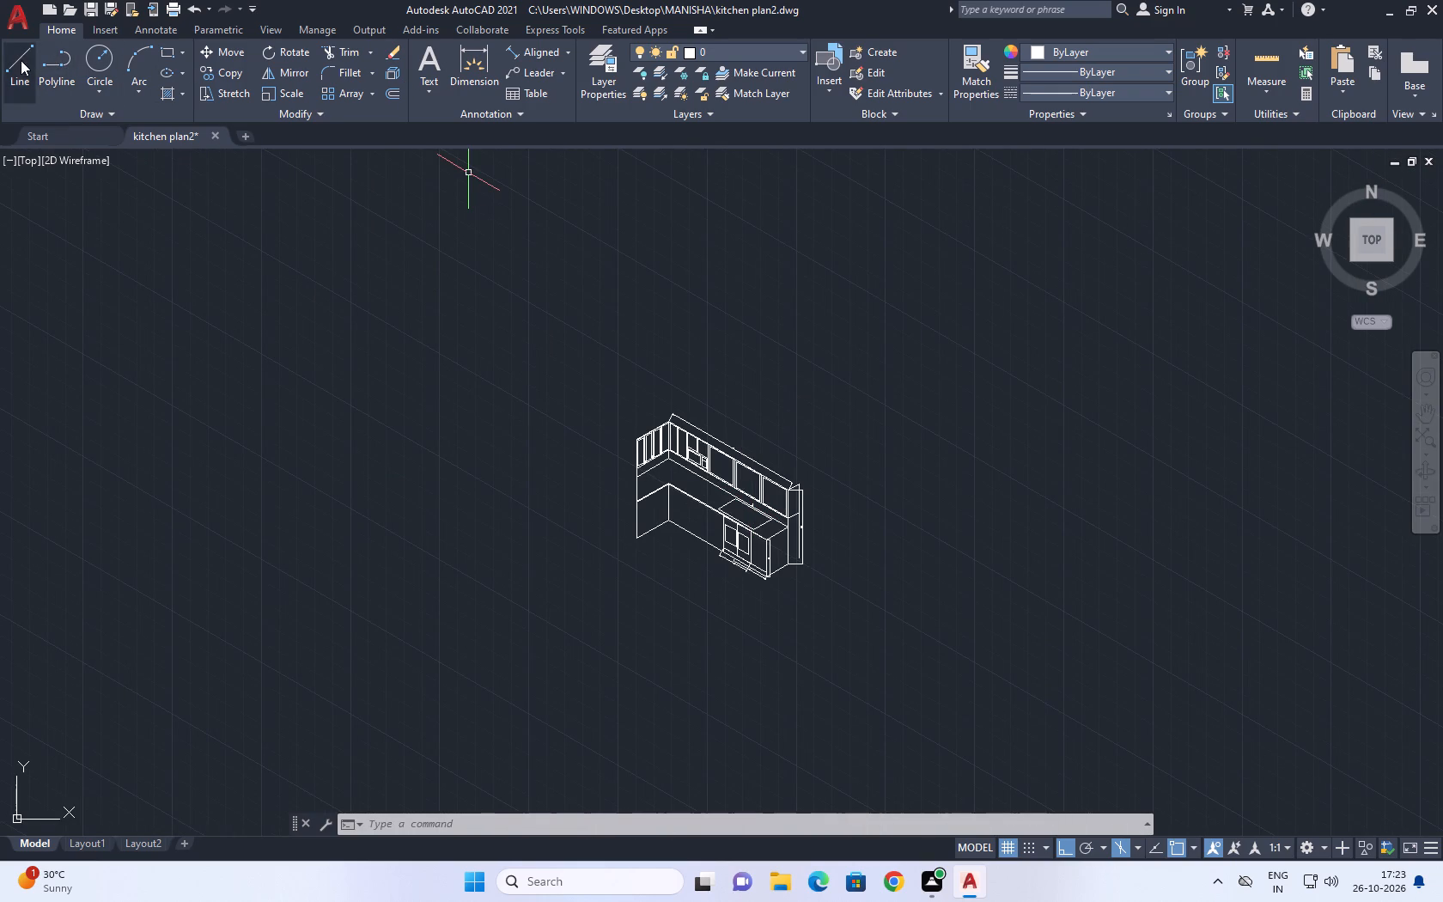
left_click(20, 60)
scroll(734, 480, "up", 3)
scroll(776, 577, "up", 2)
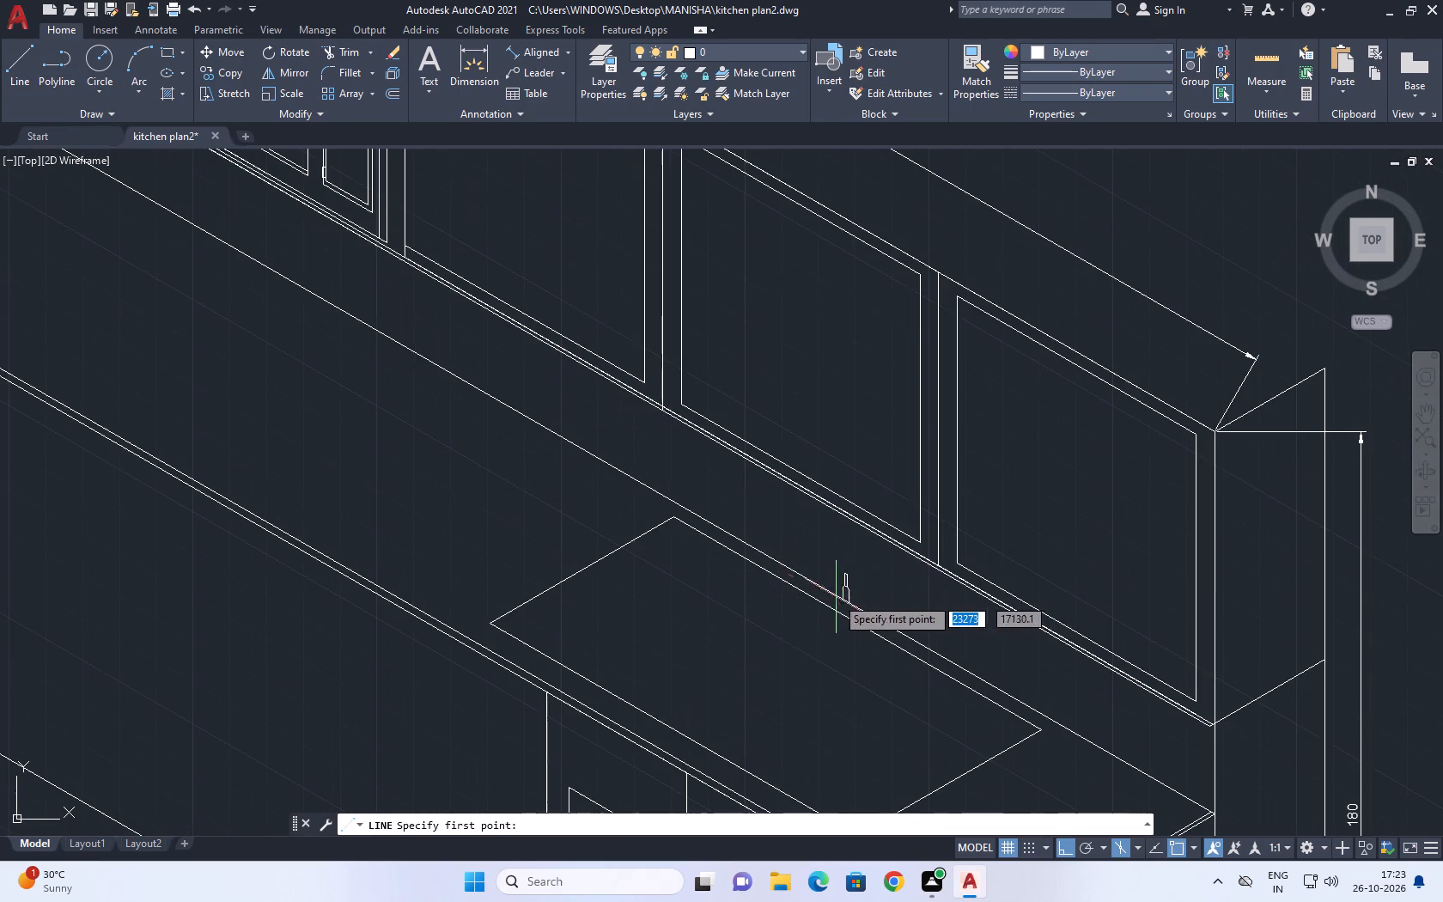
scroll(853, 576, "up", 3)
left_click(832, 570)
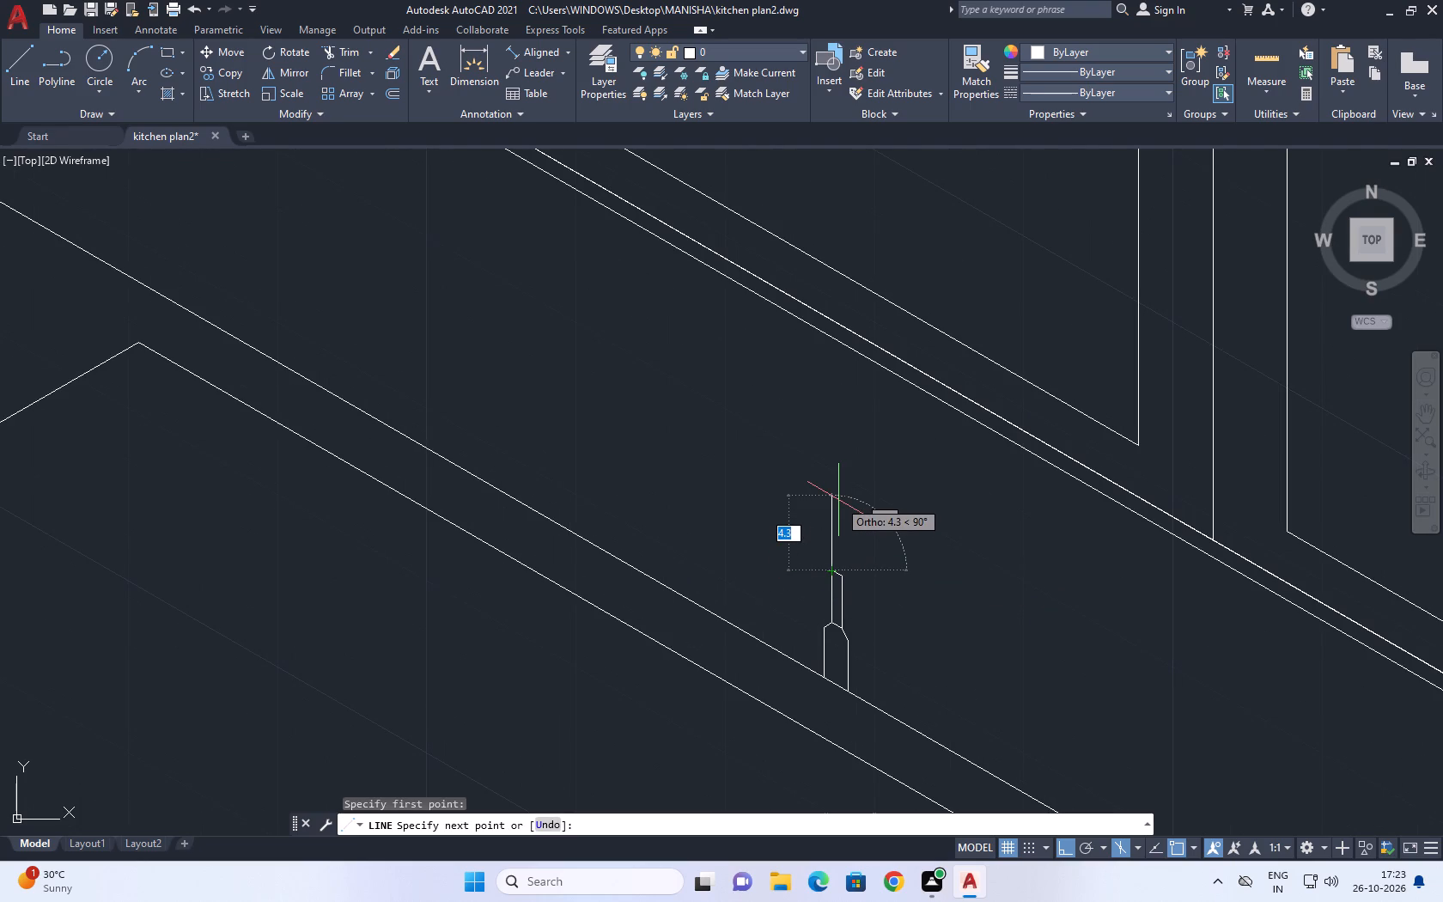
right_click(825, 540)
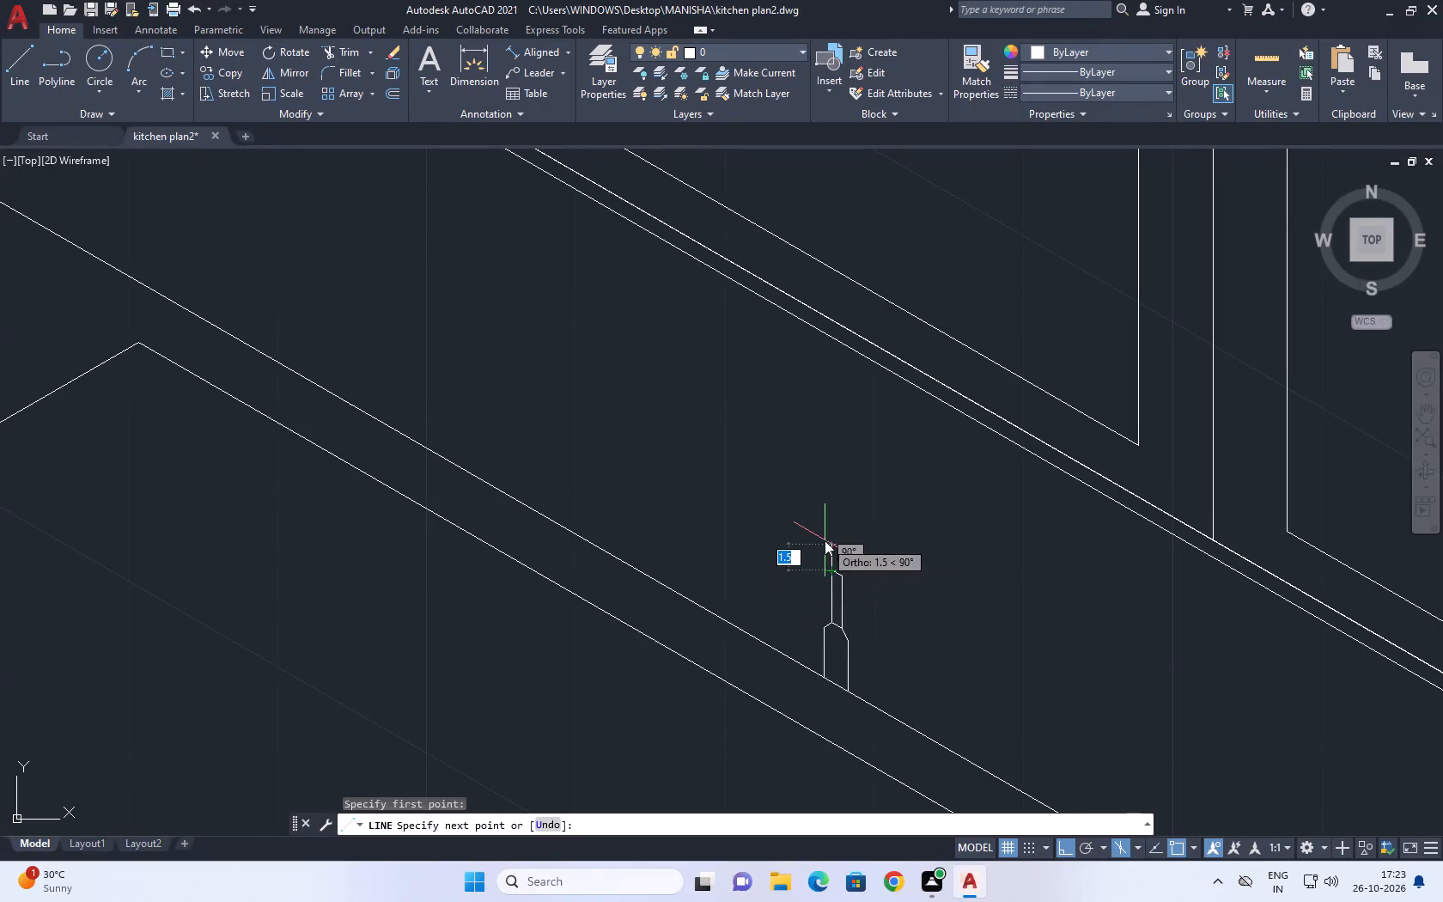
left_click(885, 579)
Stretch the top of the faucet neck straight upward, moving the sloping top line together with both vertical lines' upper ends.
scroll(836, 592, "up", 2)
left_click(840, 548)
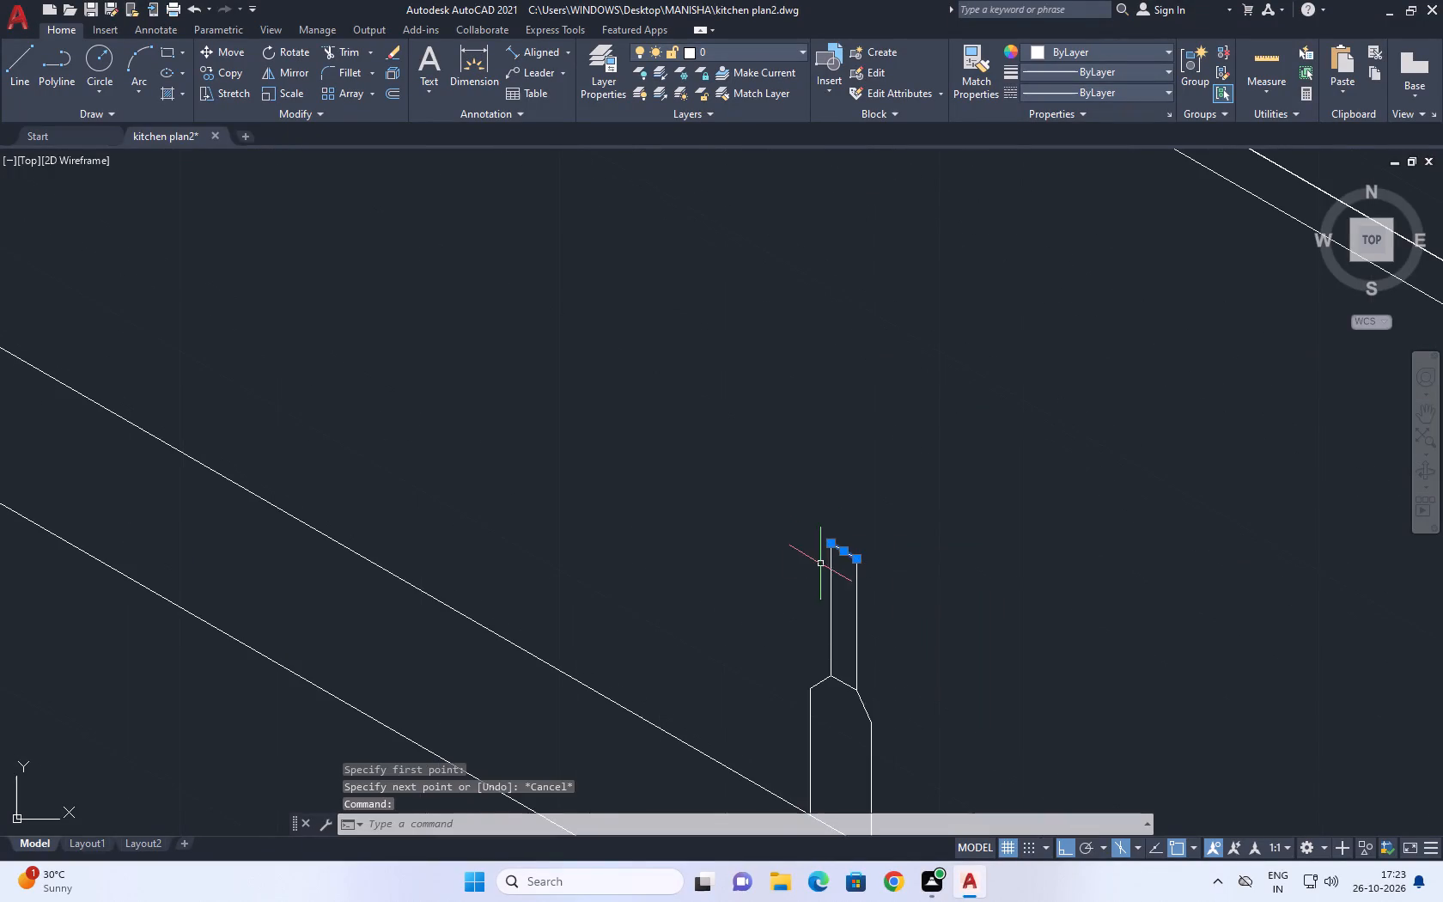
scroll(854, 578, "up", 3)
left_click(905, 542)
left_click(640, 412)
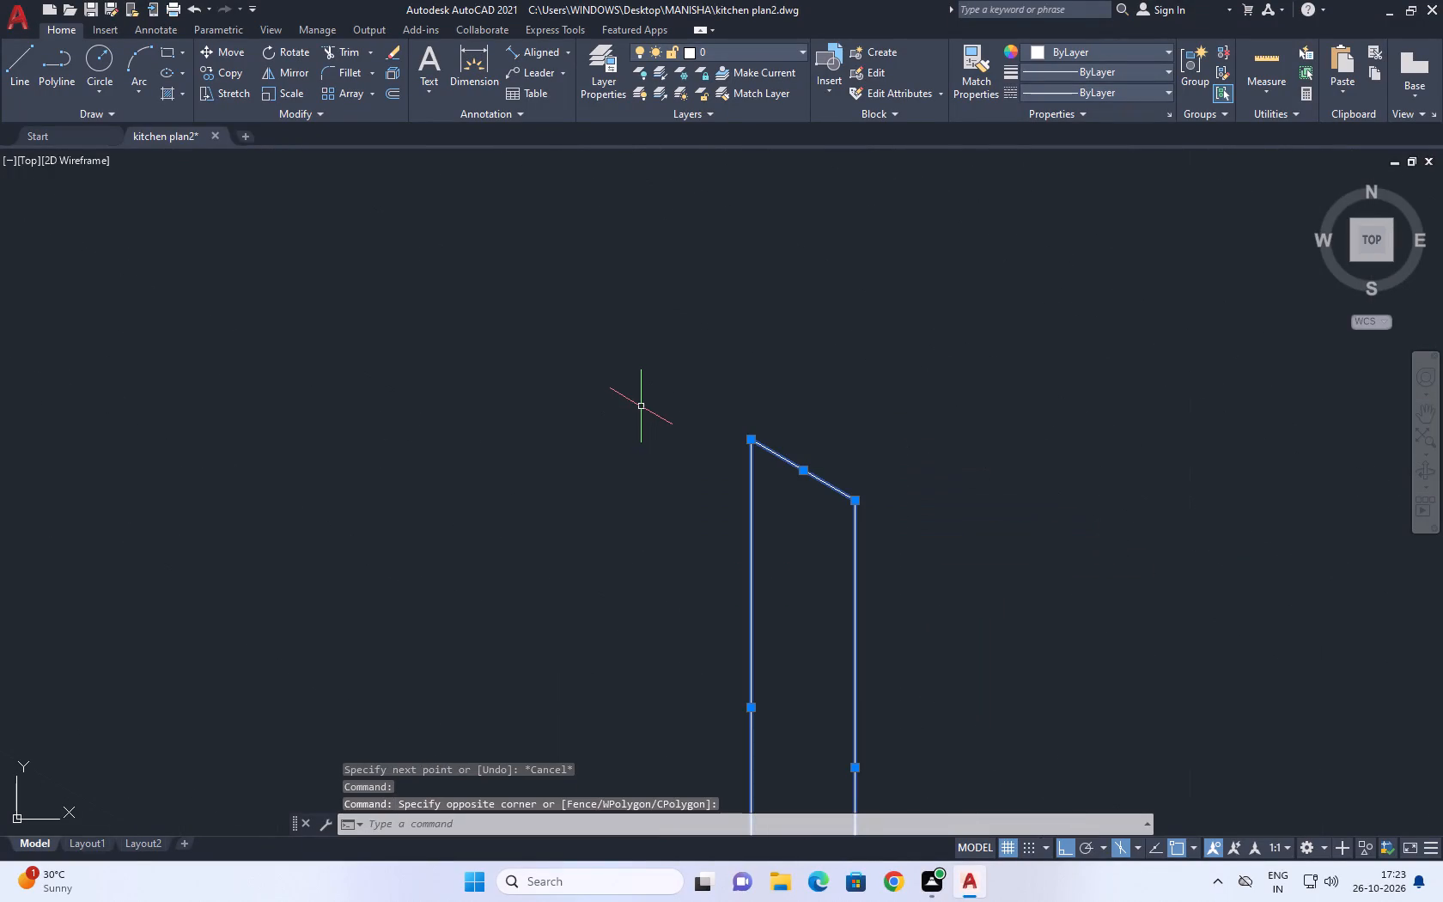
type("s")
key("space")
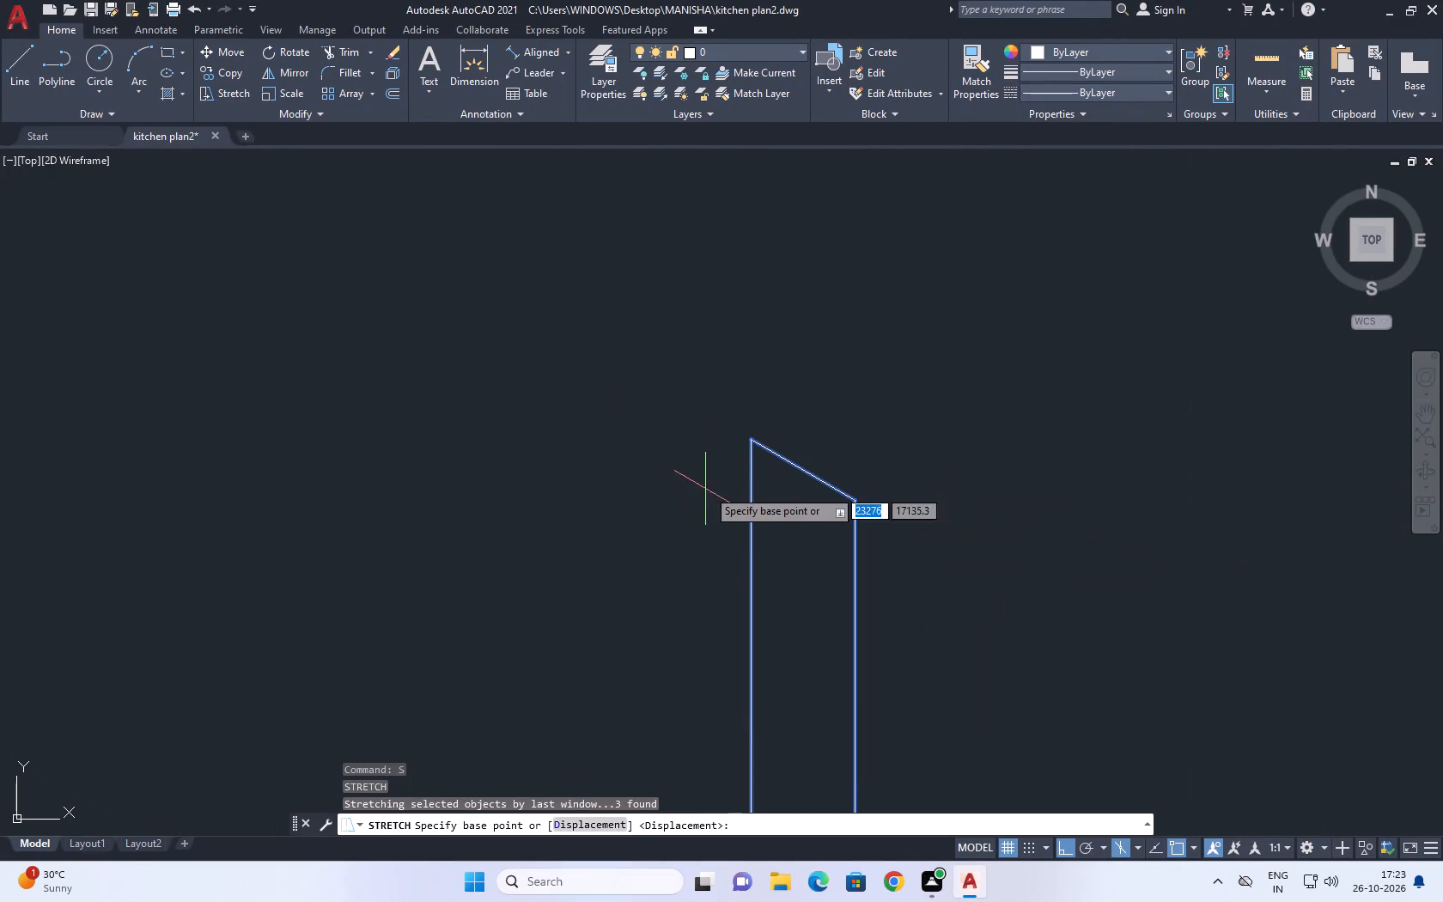
scroll(739, 480, "down", 4)
left_click(749, 478)
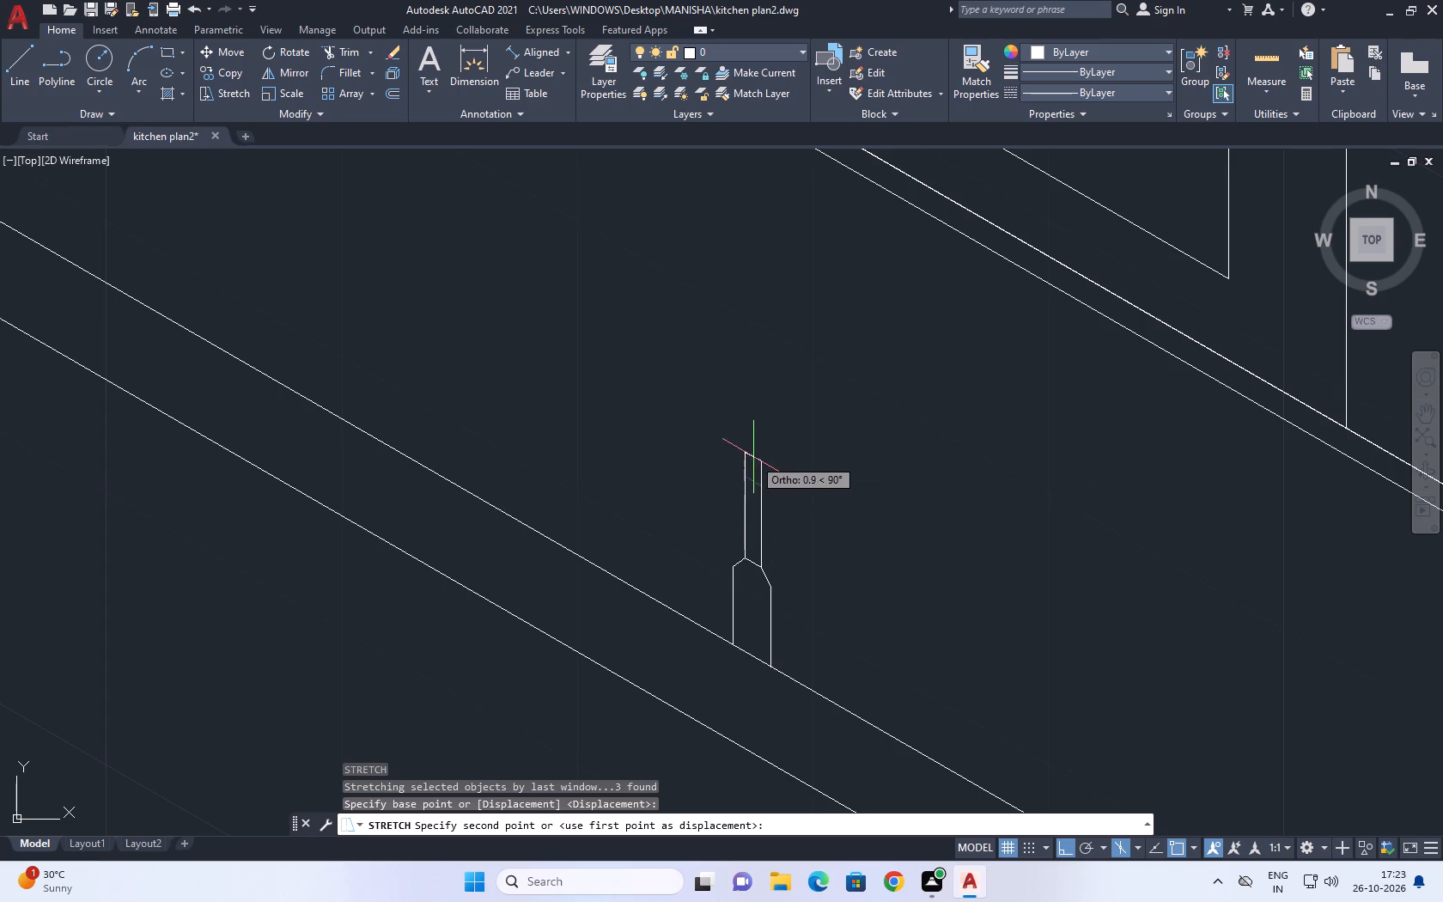
scroll(758, 443, "down", 1)
left_click(758, 443)
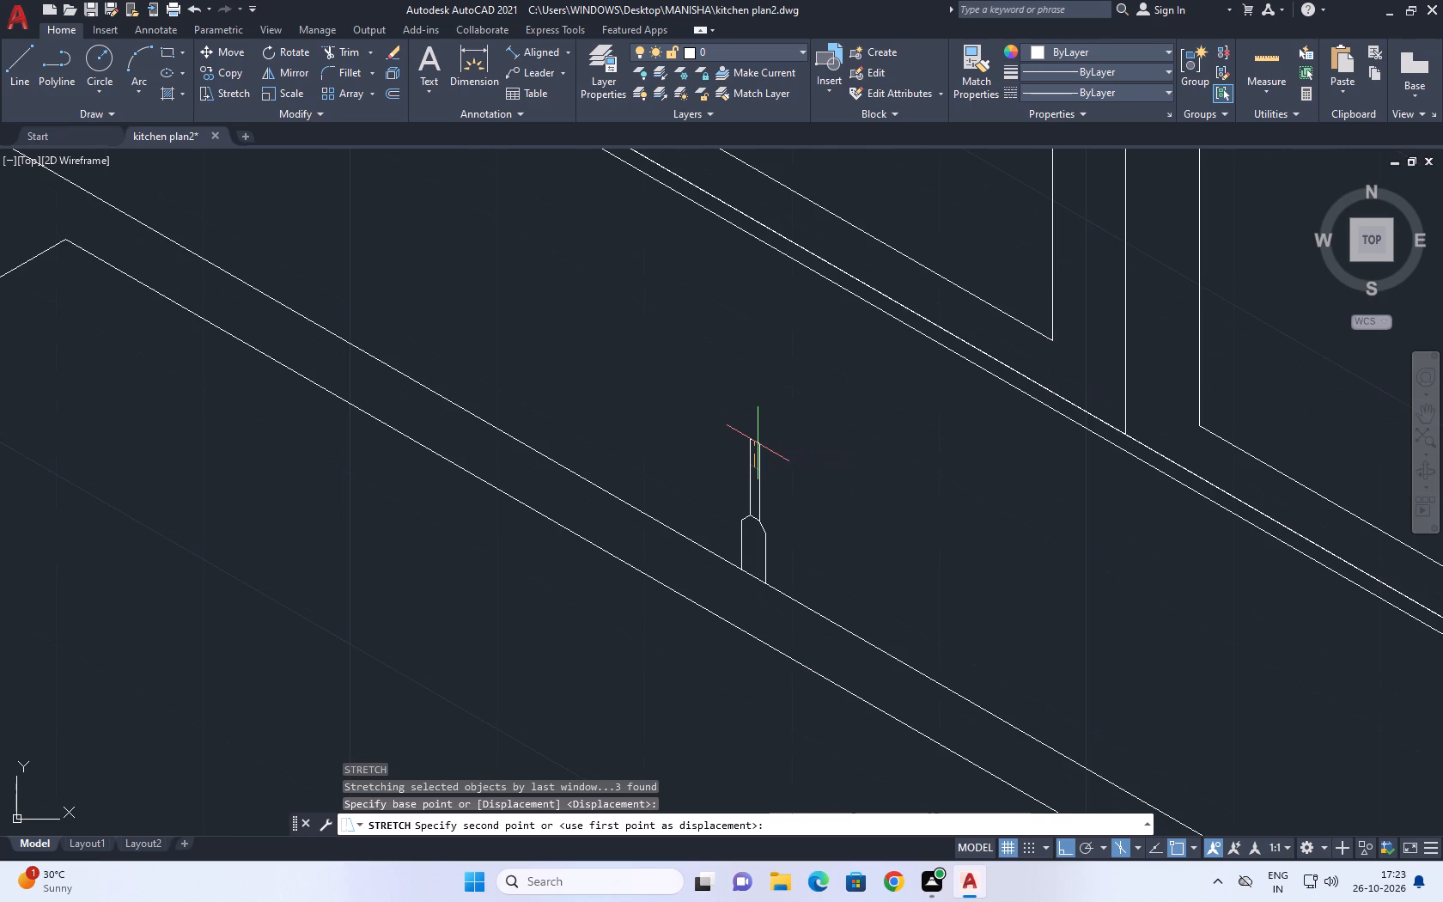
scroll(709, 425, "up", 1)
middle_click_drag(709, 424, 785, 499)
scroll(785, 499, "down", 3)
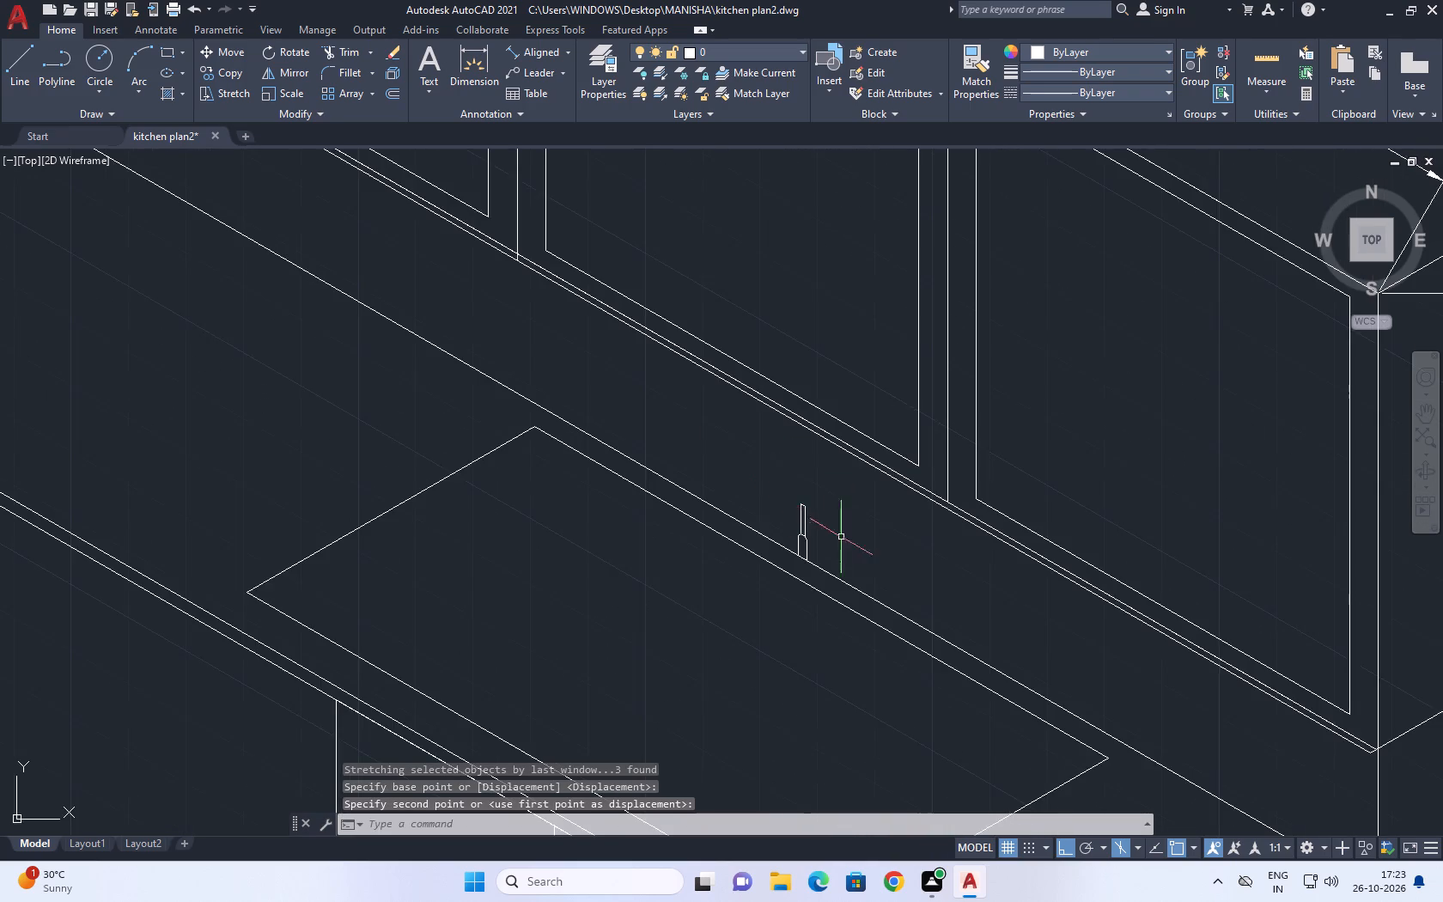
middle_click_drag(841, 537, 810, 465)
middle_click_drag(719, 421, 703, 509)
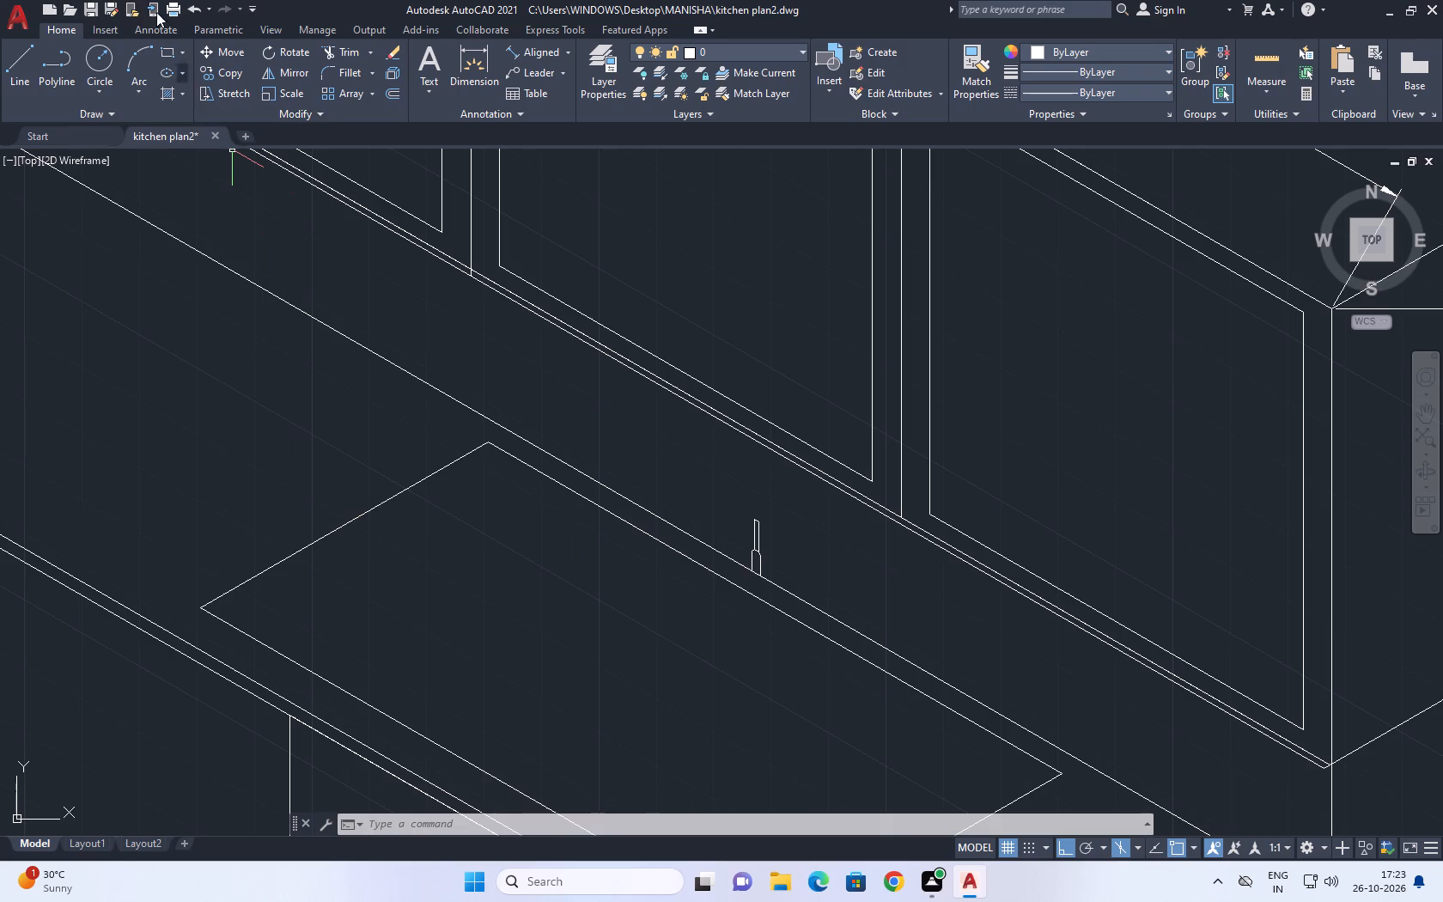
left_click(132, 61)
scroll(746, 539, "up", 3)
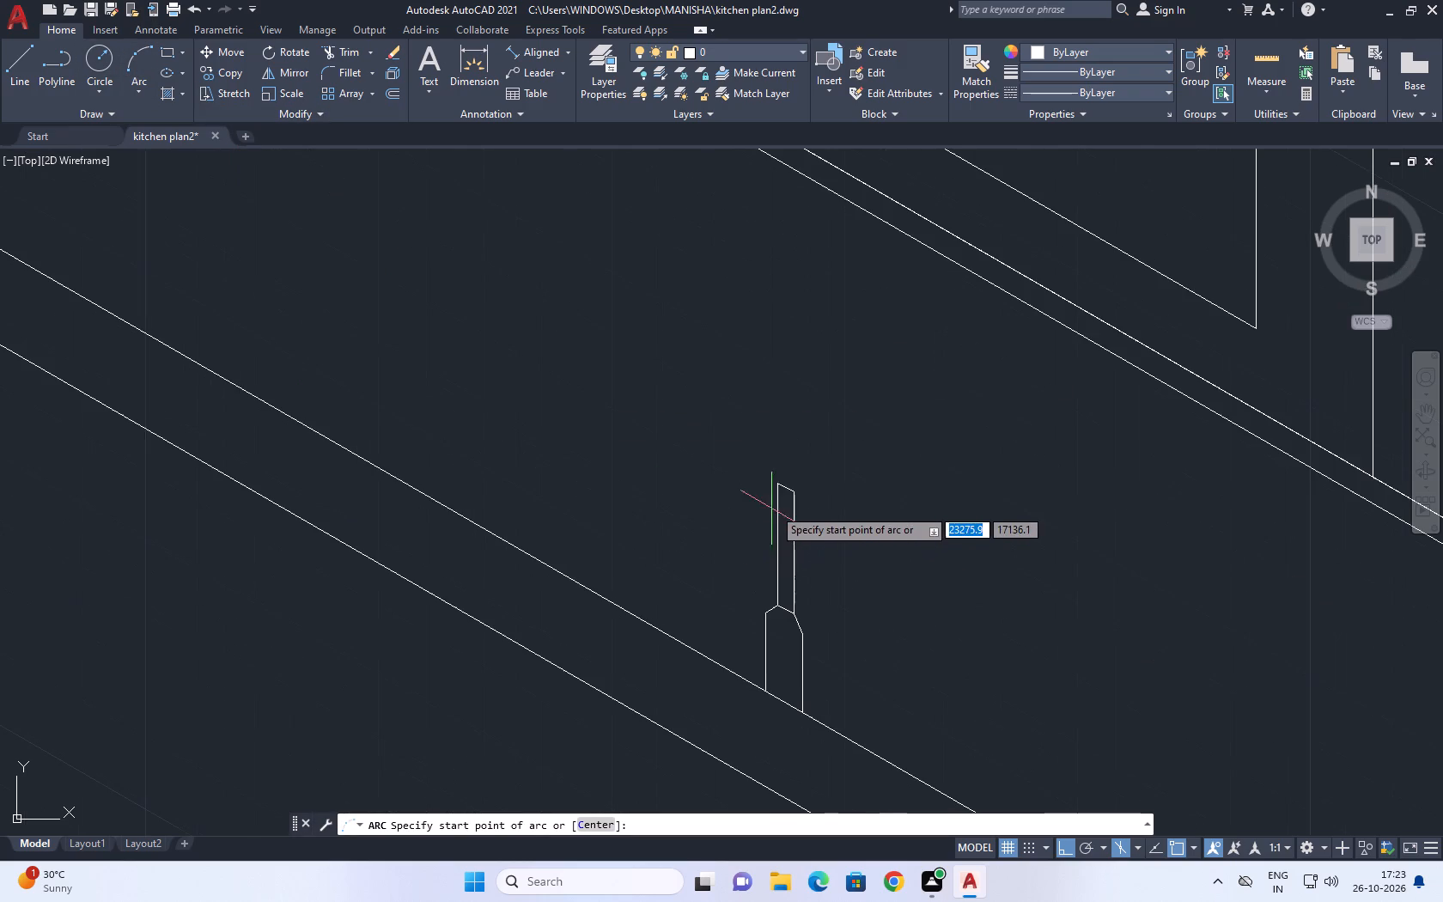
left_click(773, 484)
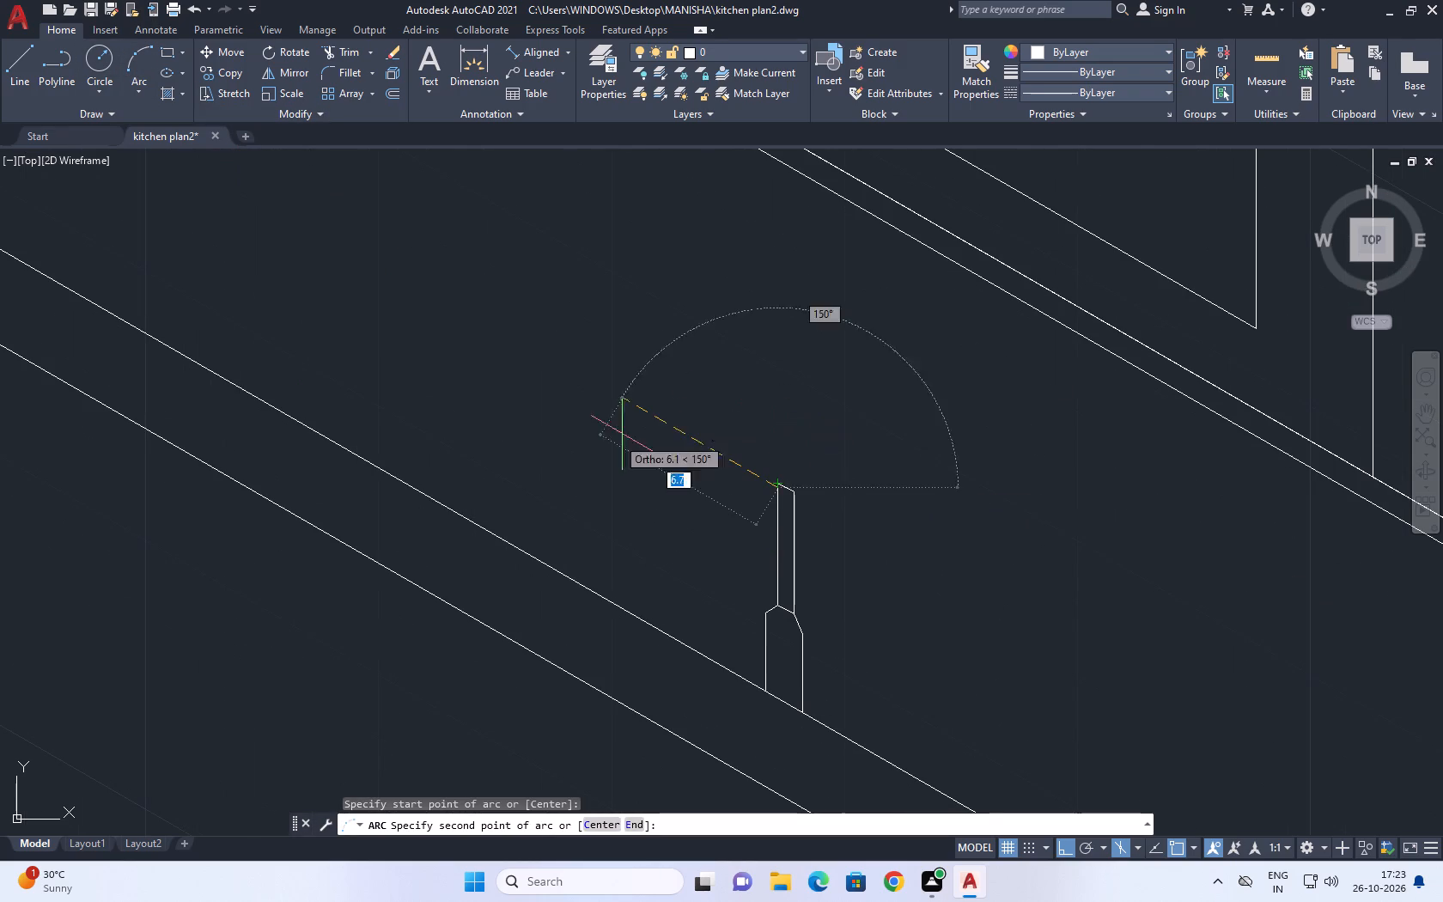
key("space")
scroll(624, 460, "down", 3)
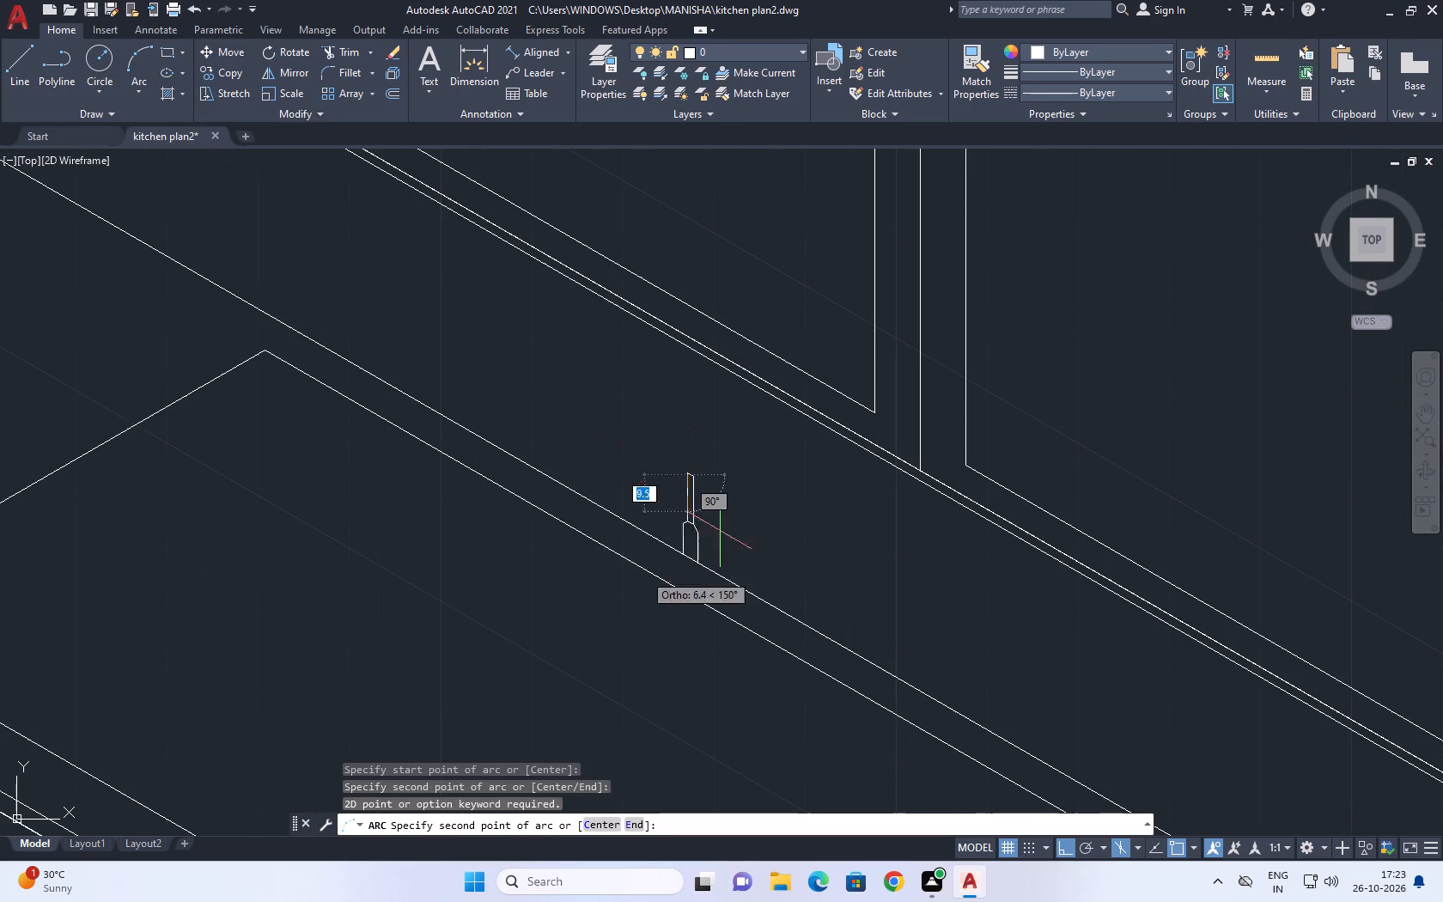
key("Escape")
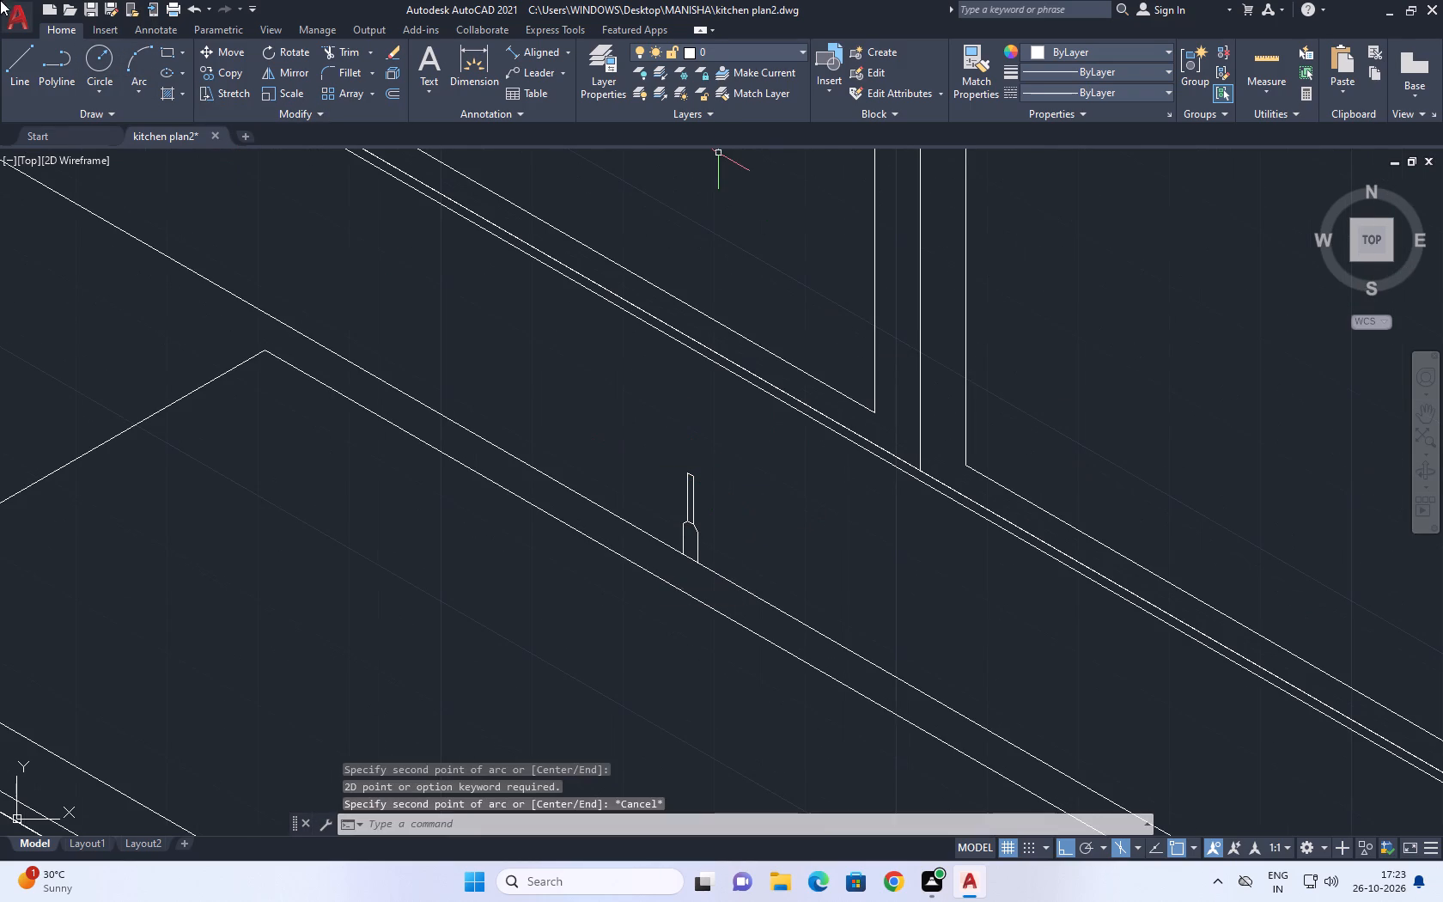
With ortho off, draw a three-point arc from the top of the neck's left vertical line, curving over and down to the left as the spout.
left_click(142, 50)
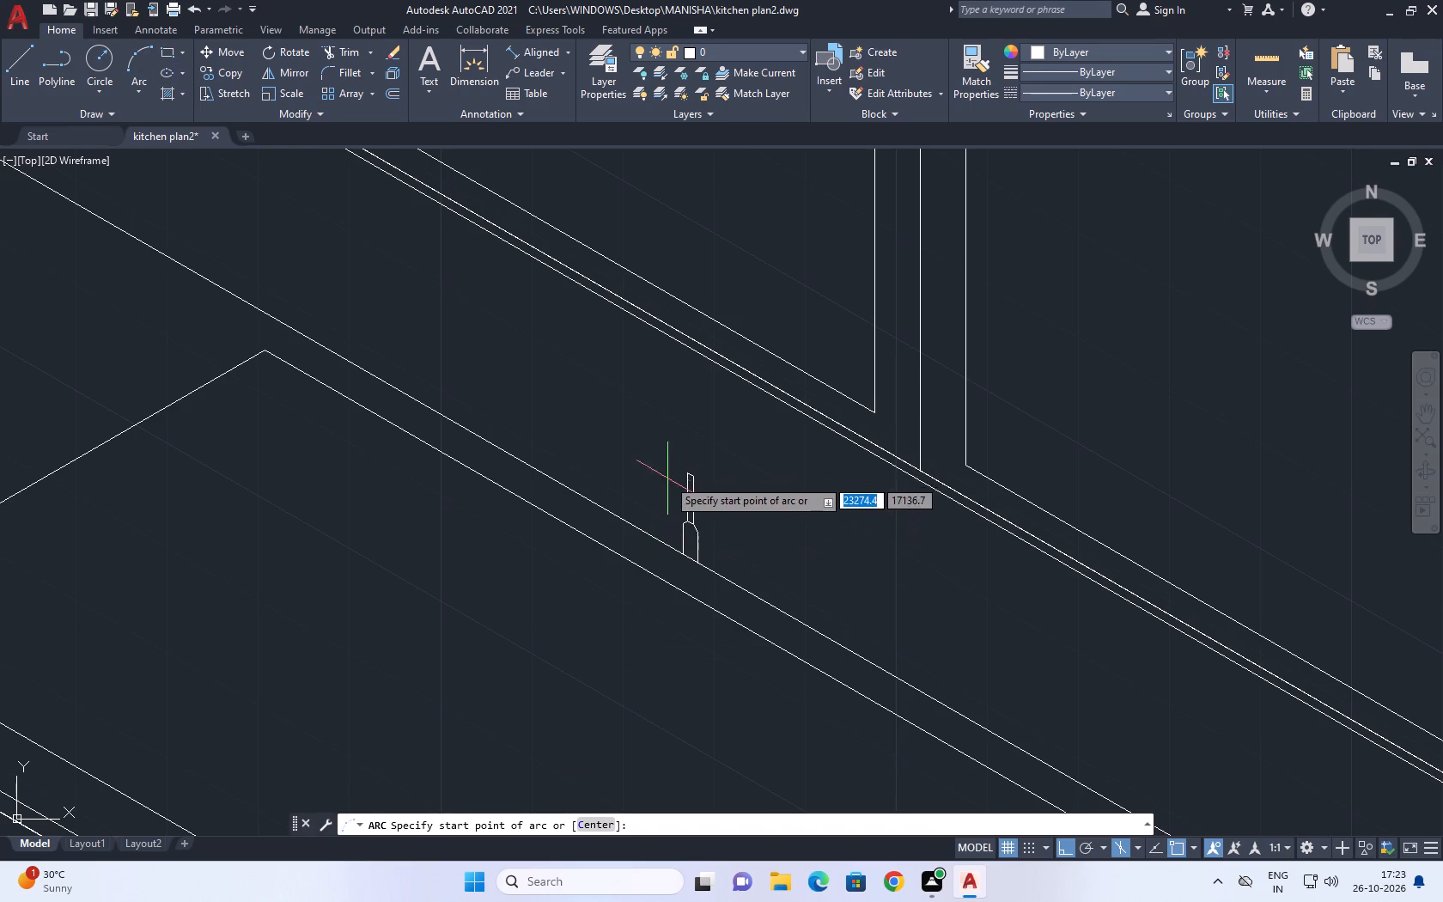
scroll(696, 466, "up", 3)
left_click(648, 494)
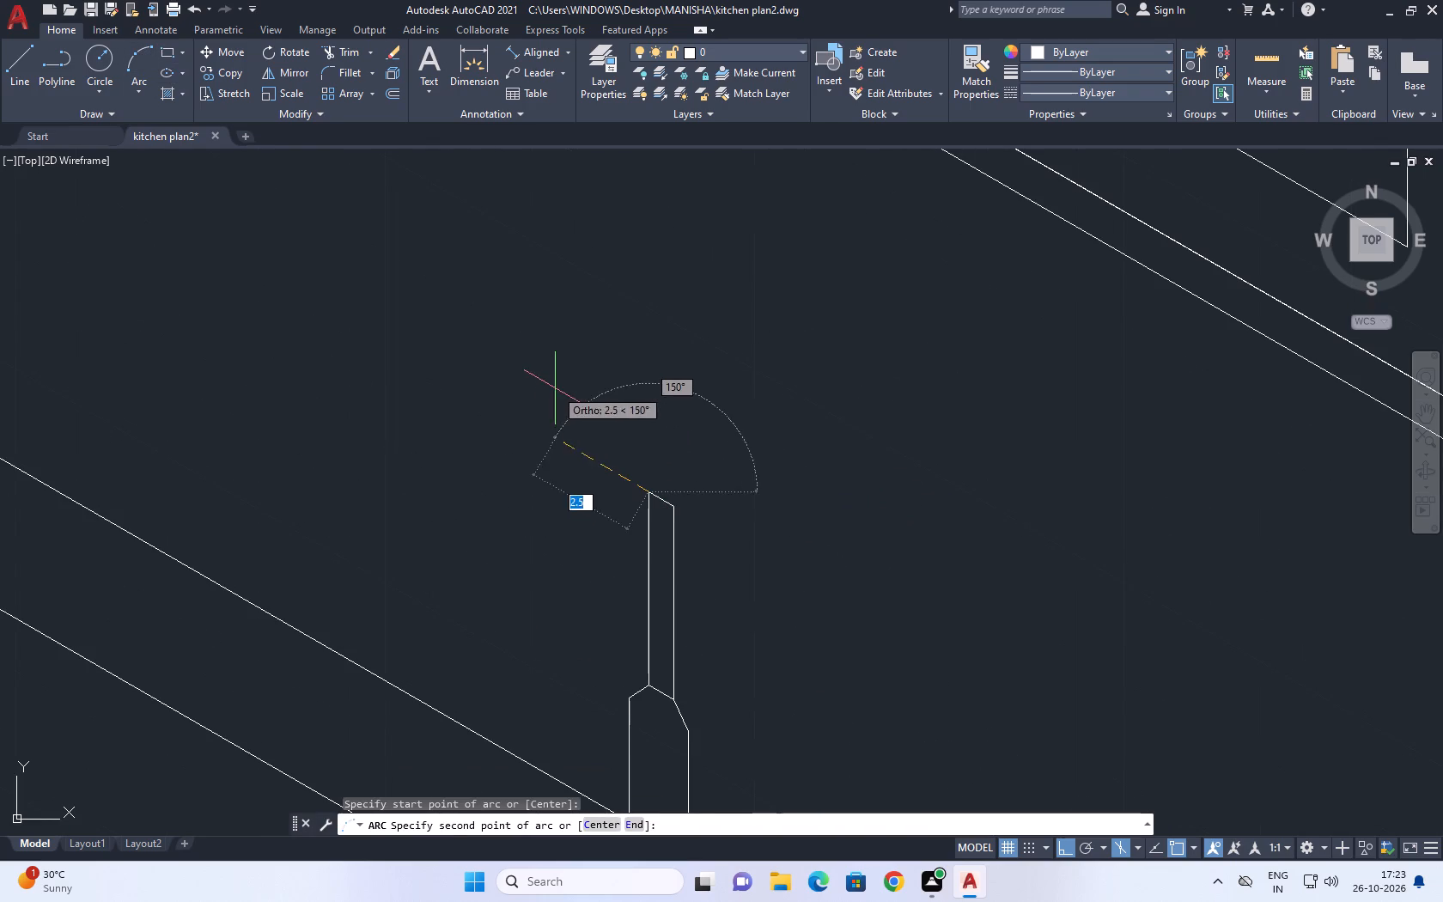
key("F8")
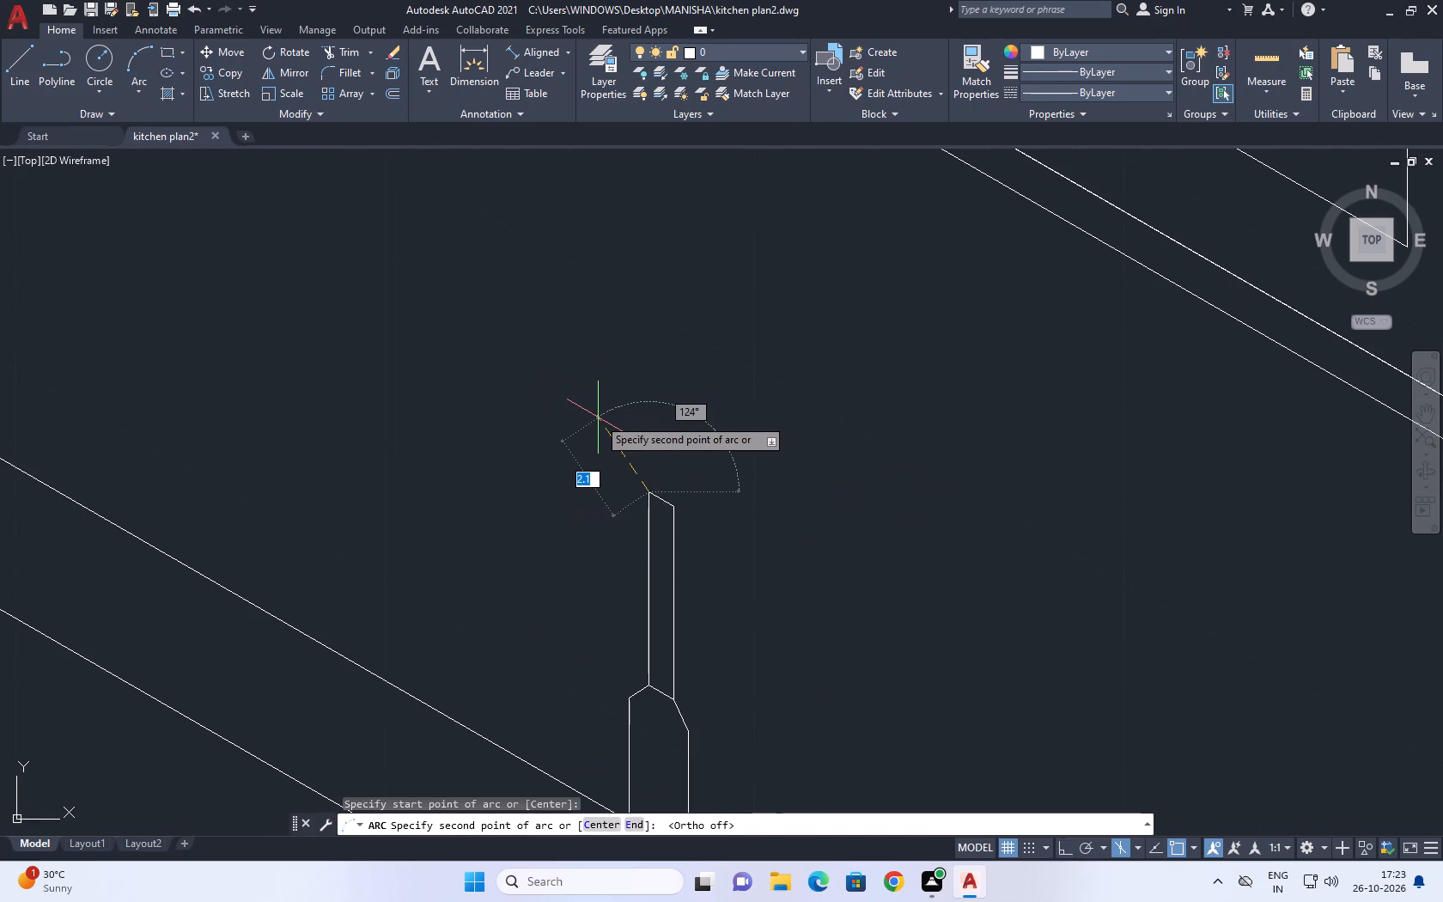
scroll(589, 486, "down", 1)
middle_click_drag(606, 490, 750, 369)
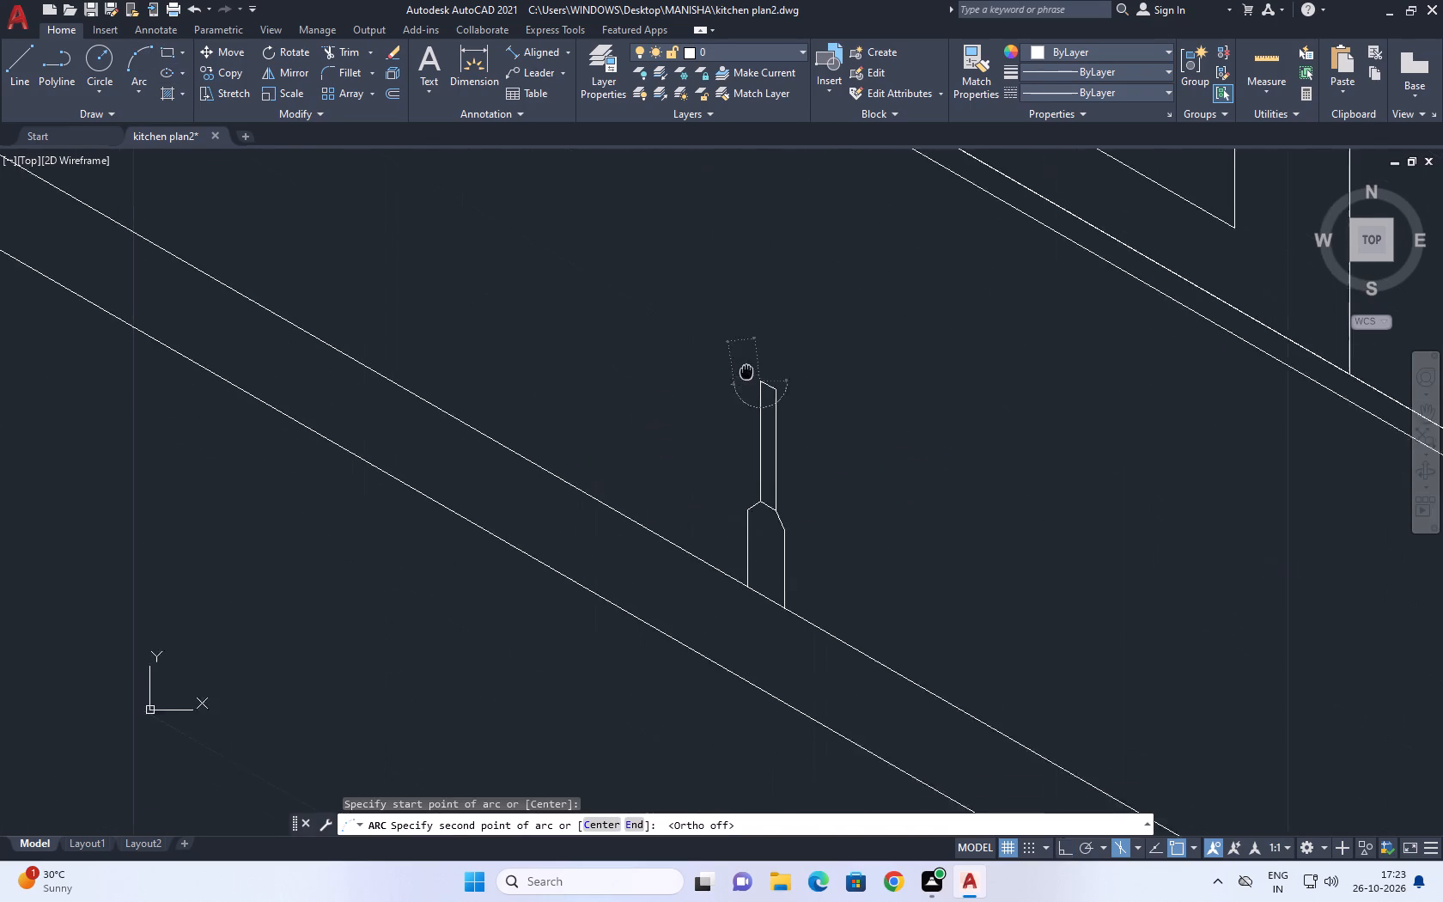
middle_click_drag(750, 369, 758, 363)
middle_click_drag(756, 357, 837, 382)
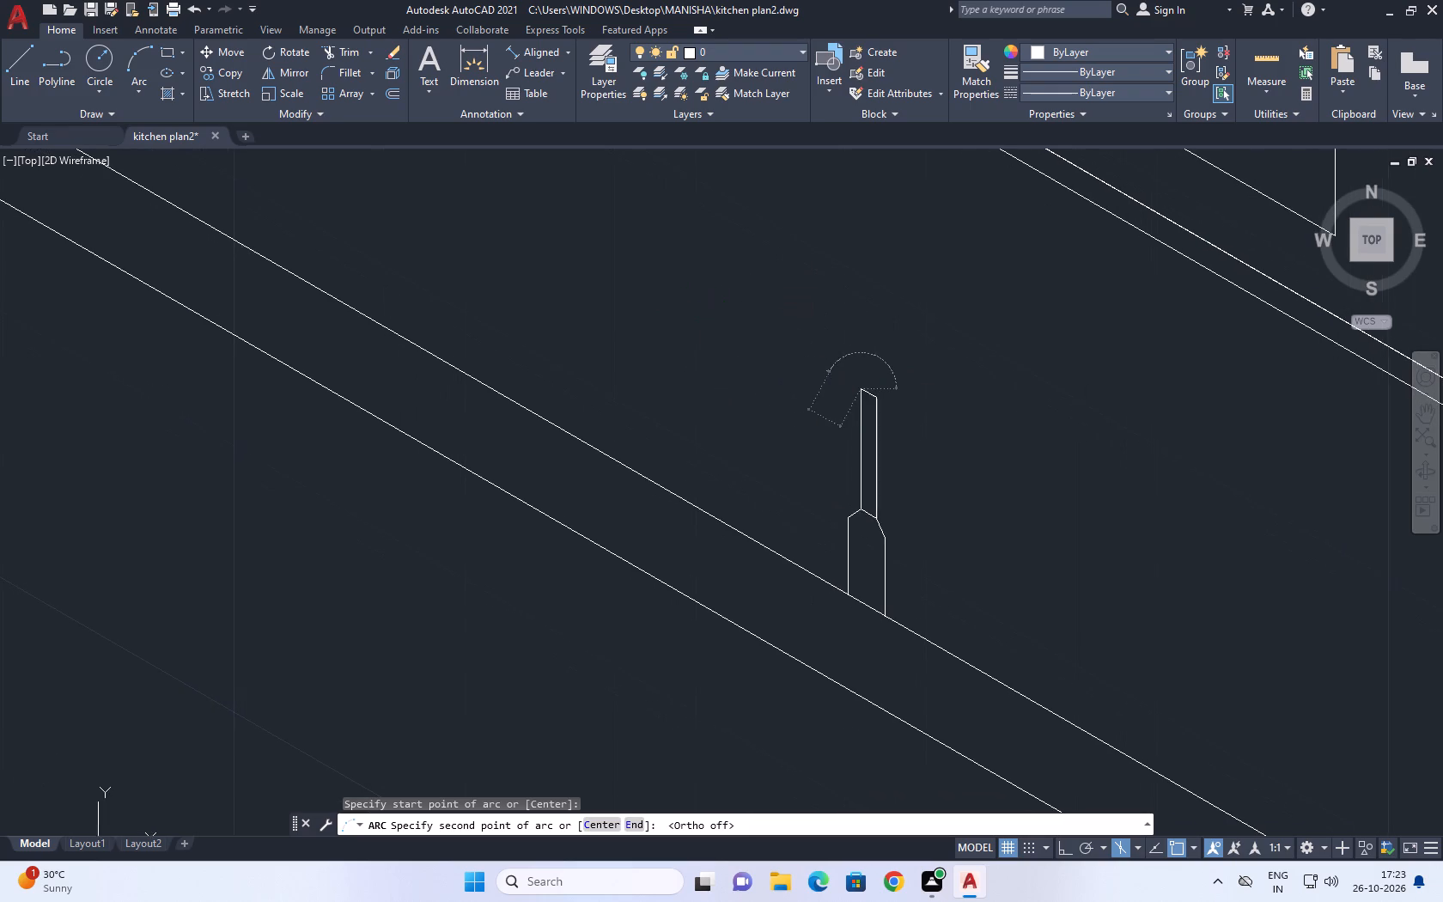
left_click(782, 346)
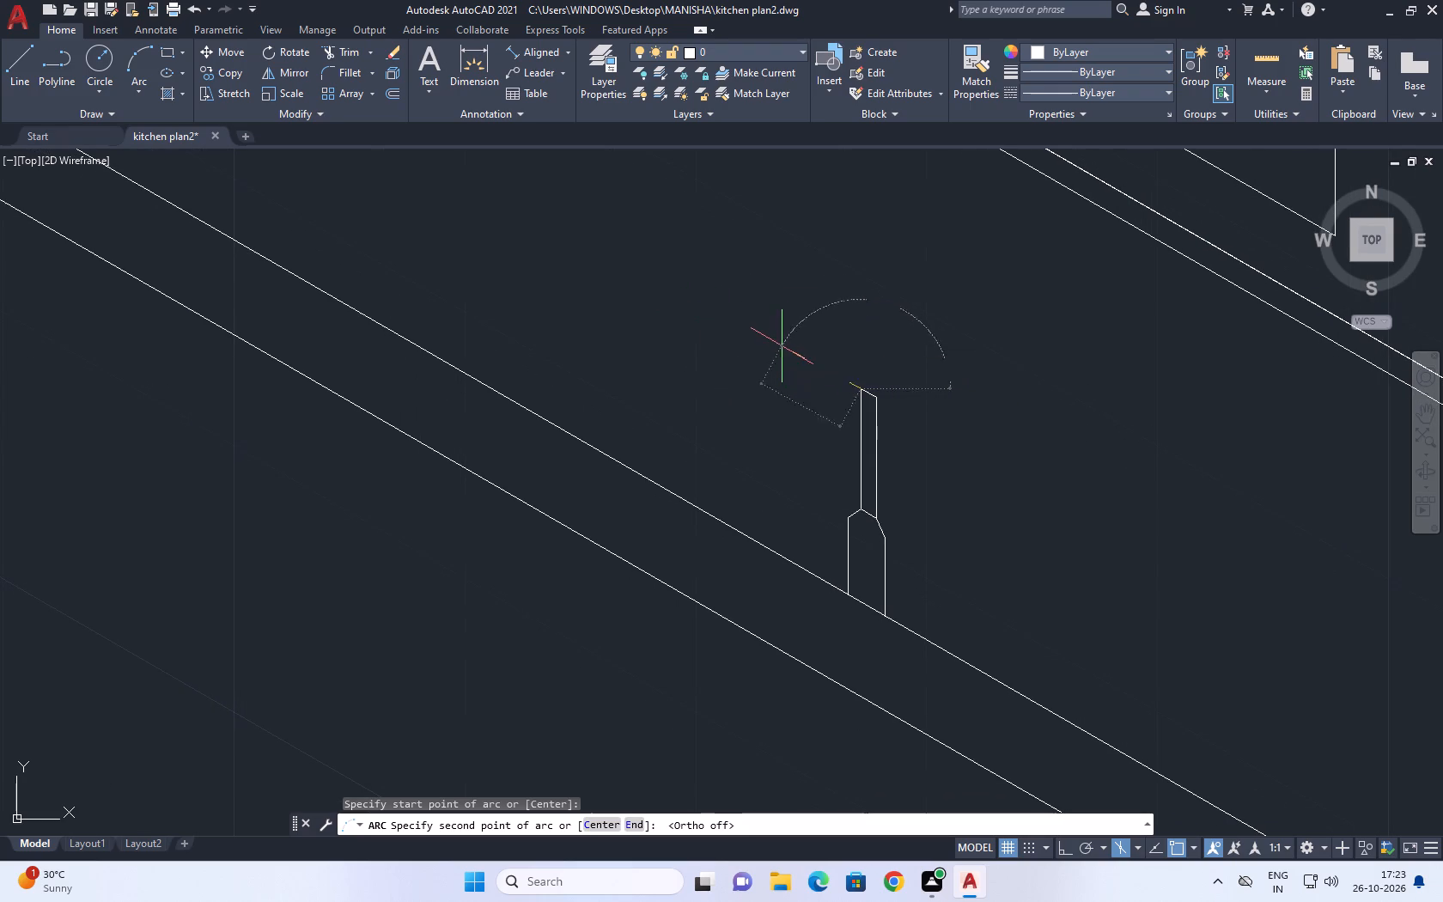
left_click(746, 421)
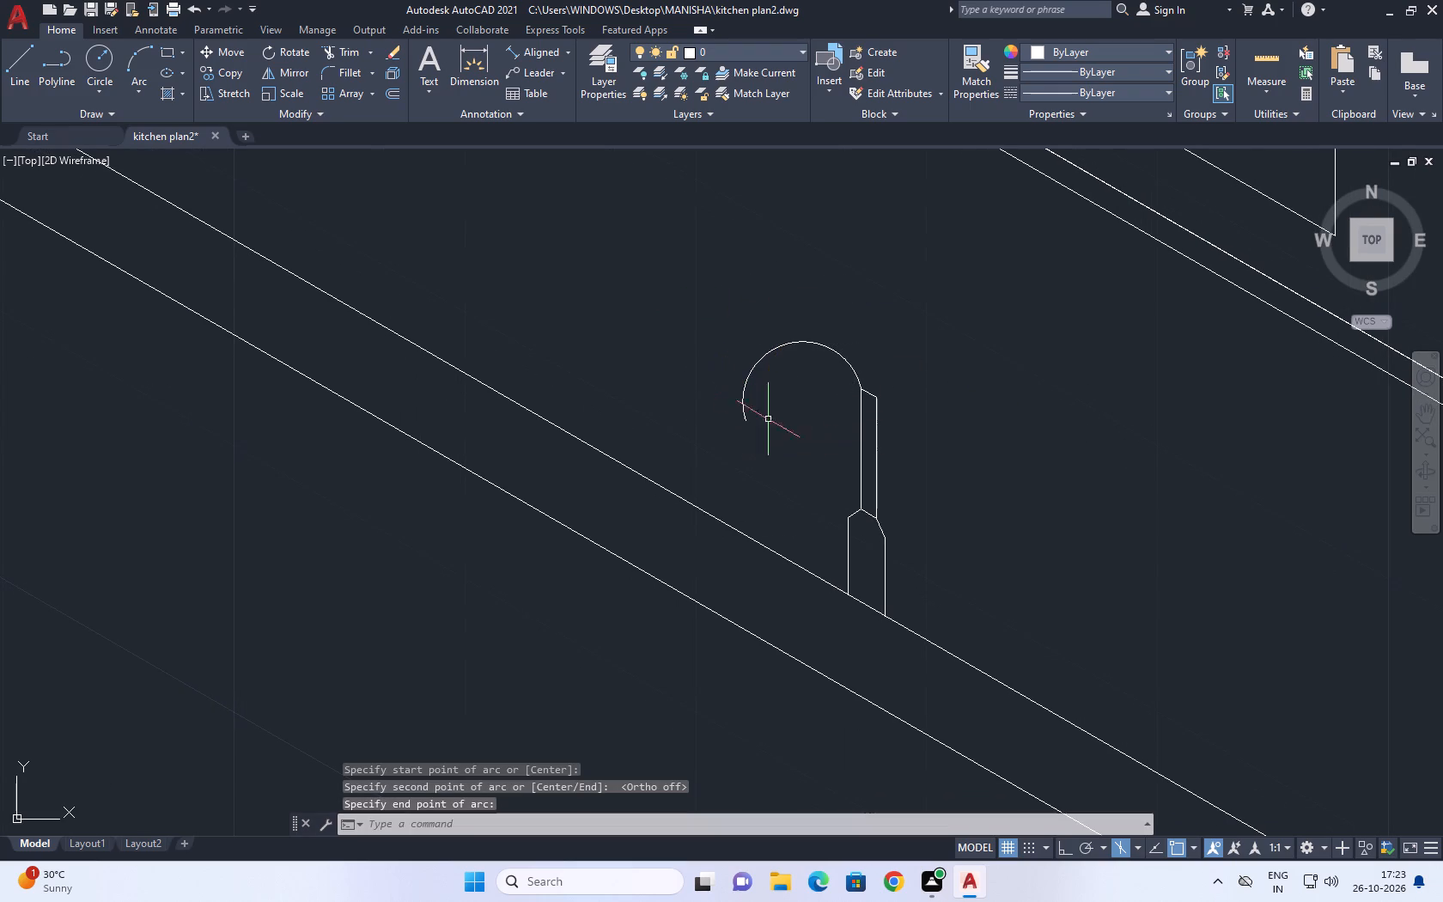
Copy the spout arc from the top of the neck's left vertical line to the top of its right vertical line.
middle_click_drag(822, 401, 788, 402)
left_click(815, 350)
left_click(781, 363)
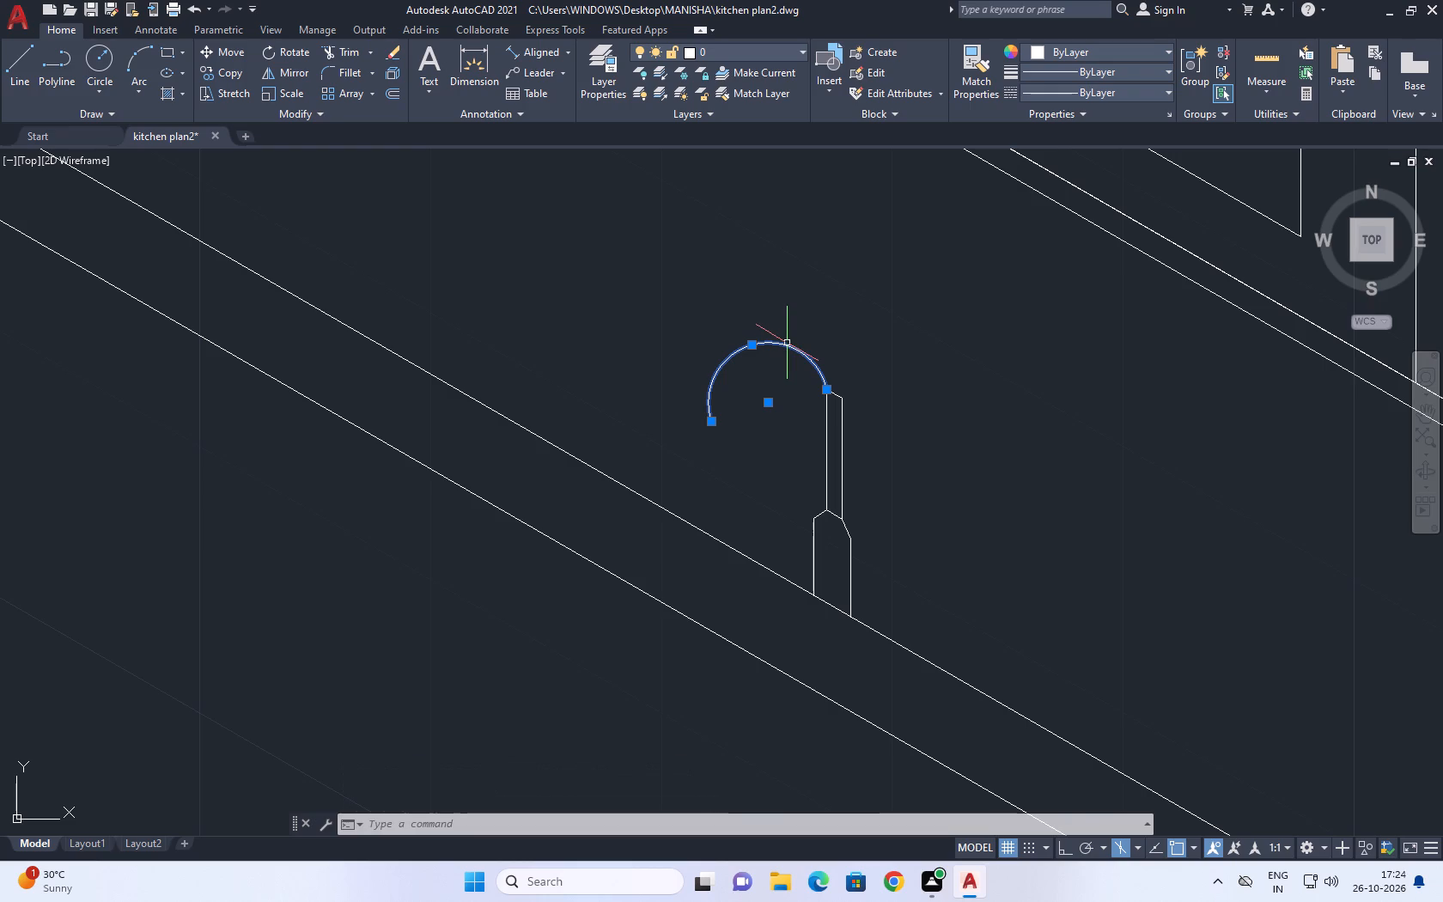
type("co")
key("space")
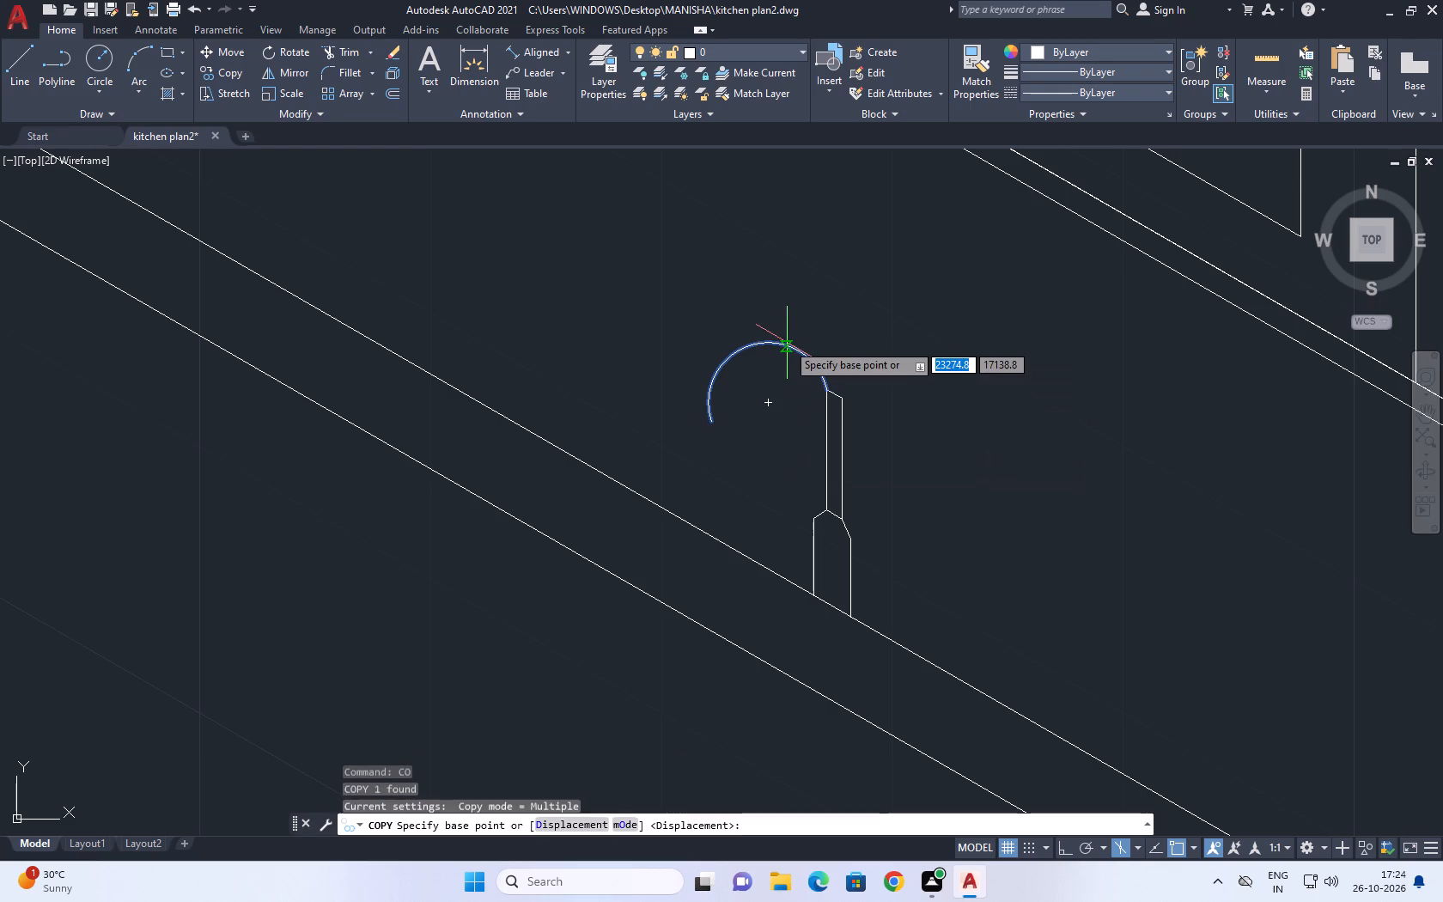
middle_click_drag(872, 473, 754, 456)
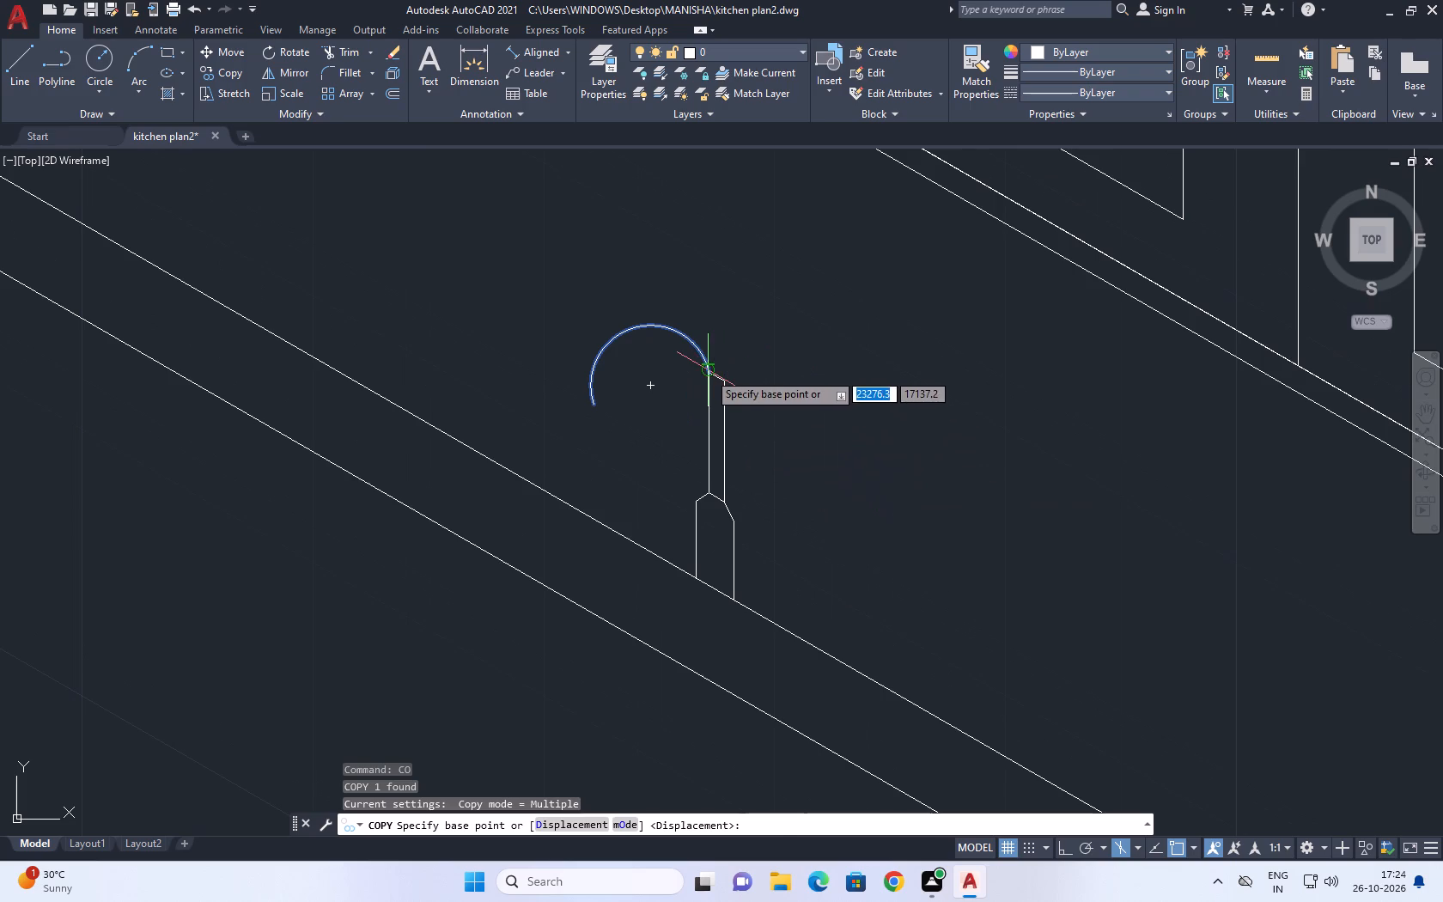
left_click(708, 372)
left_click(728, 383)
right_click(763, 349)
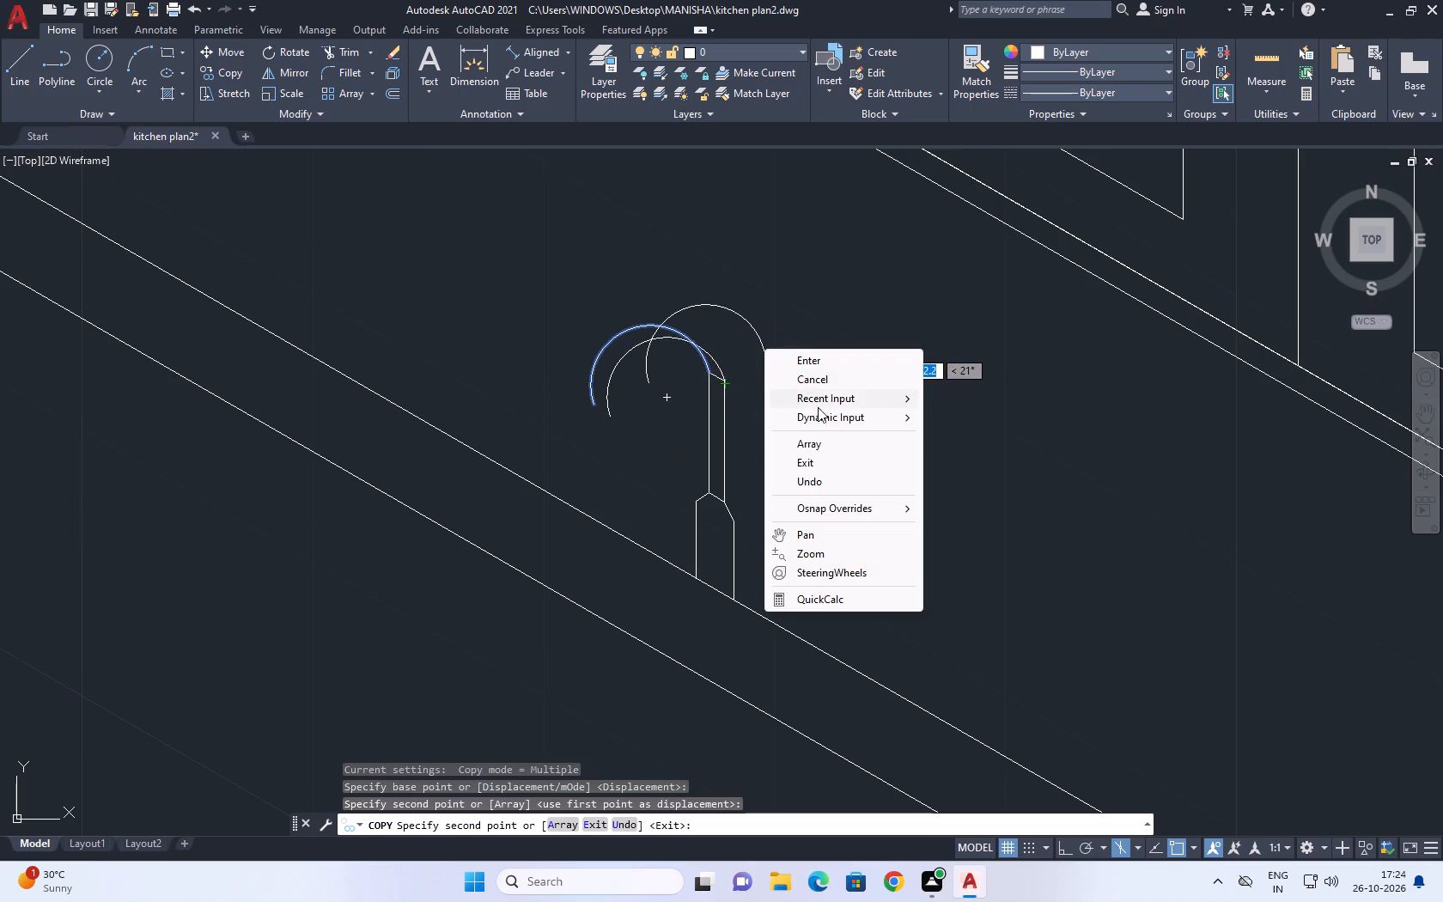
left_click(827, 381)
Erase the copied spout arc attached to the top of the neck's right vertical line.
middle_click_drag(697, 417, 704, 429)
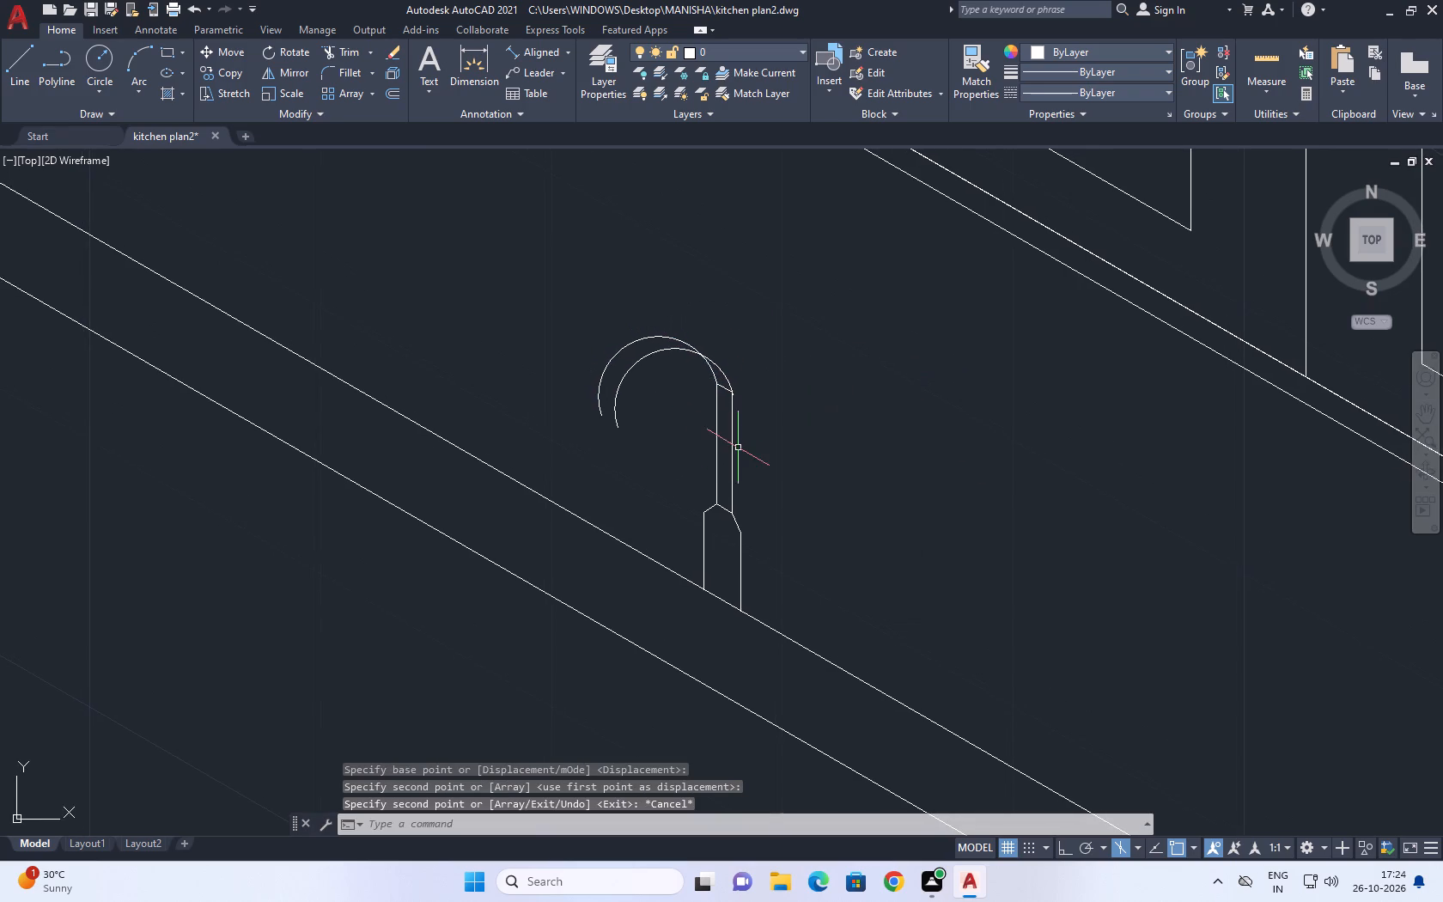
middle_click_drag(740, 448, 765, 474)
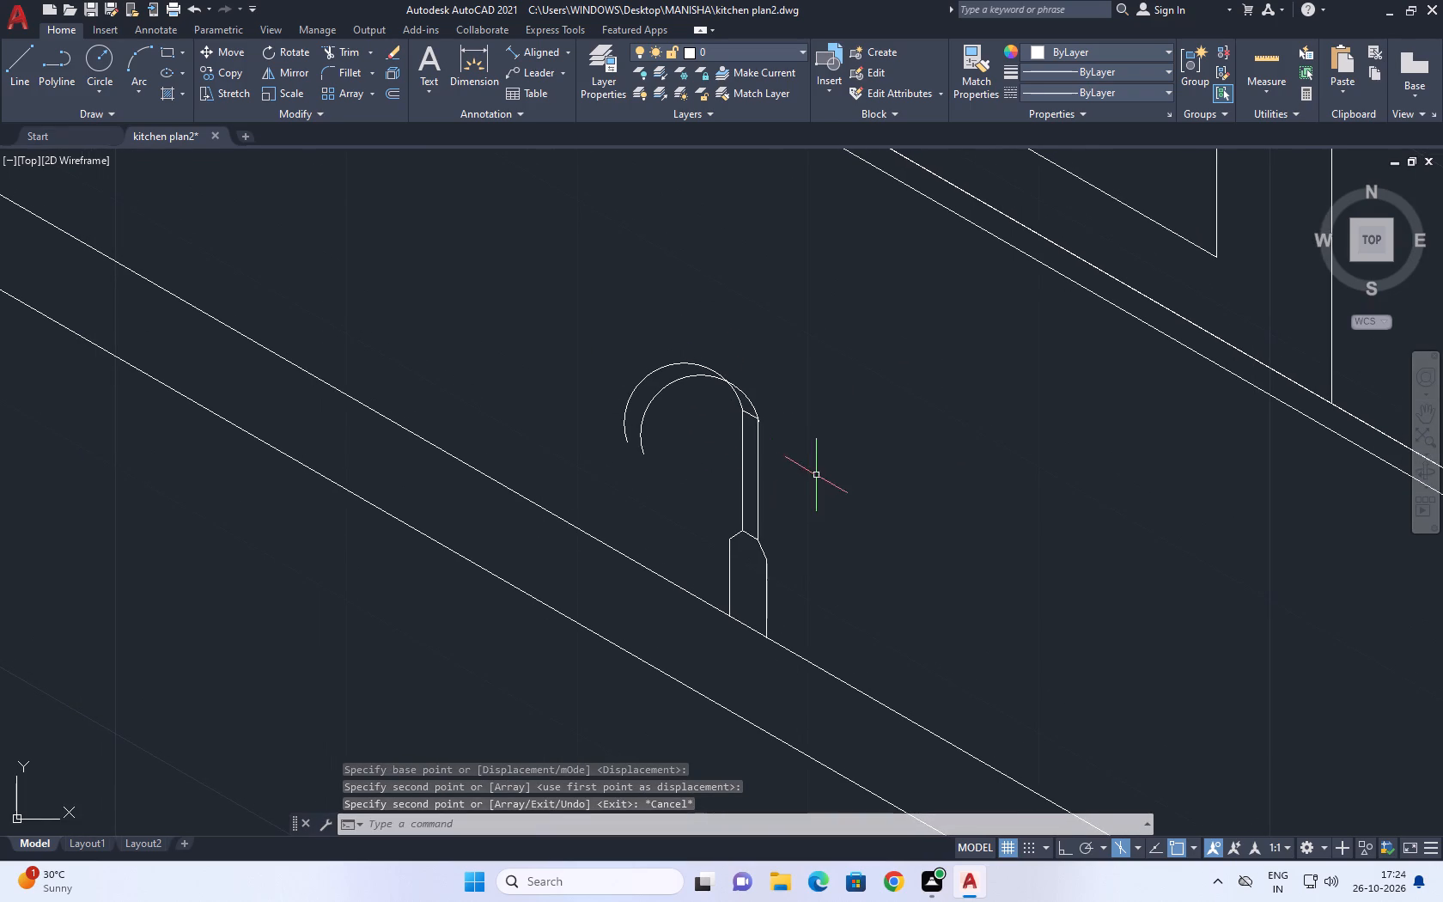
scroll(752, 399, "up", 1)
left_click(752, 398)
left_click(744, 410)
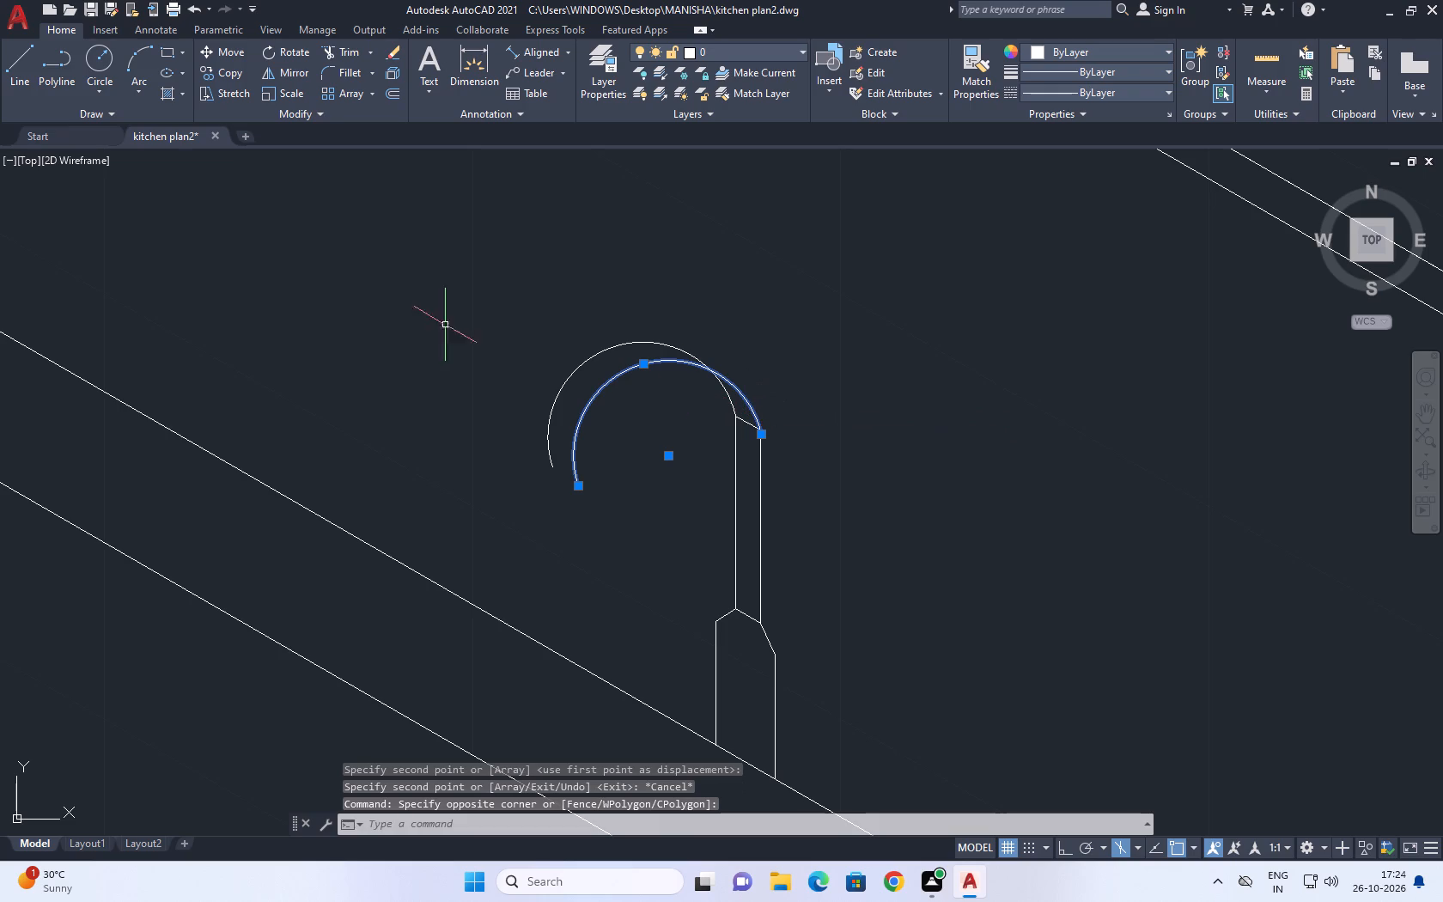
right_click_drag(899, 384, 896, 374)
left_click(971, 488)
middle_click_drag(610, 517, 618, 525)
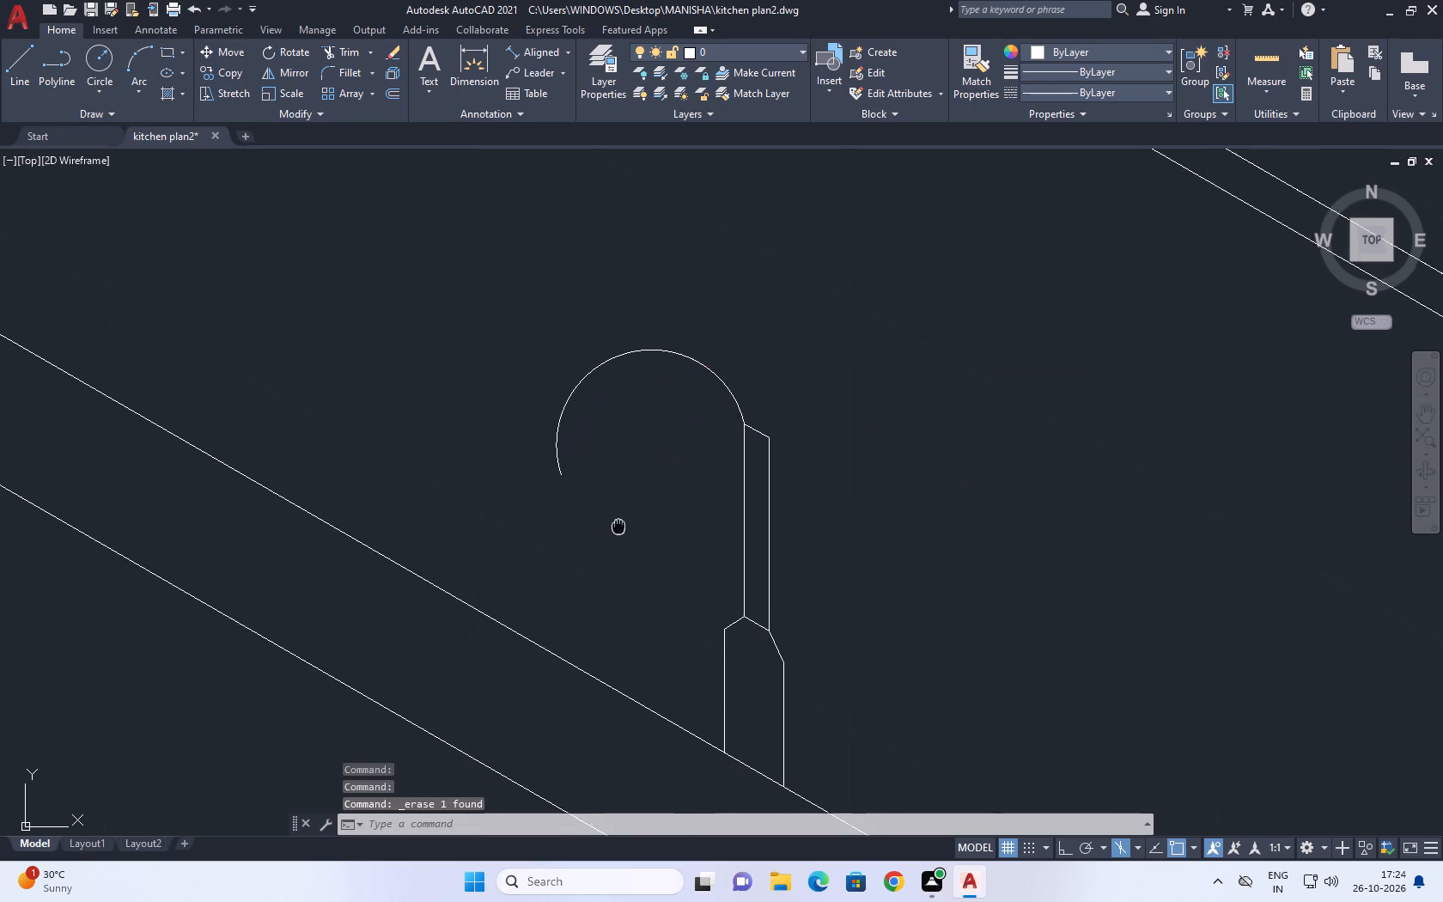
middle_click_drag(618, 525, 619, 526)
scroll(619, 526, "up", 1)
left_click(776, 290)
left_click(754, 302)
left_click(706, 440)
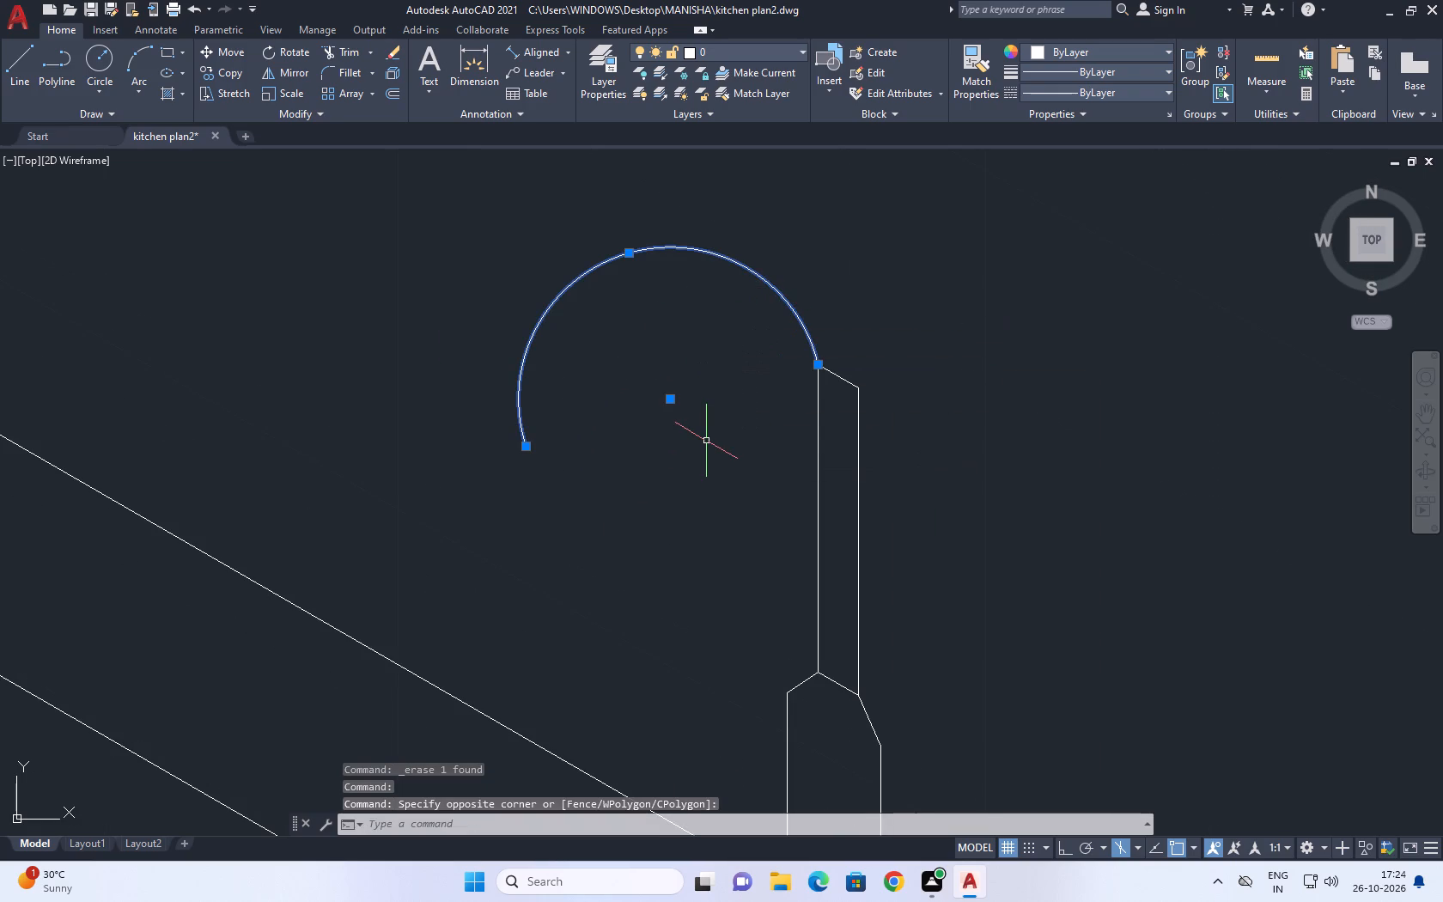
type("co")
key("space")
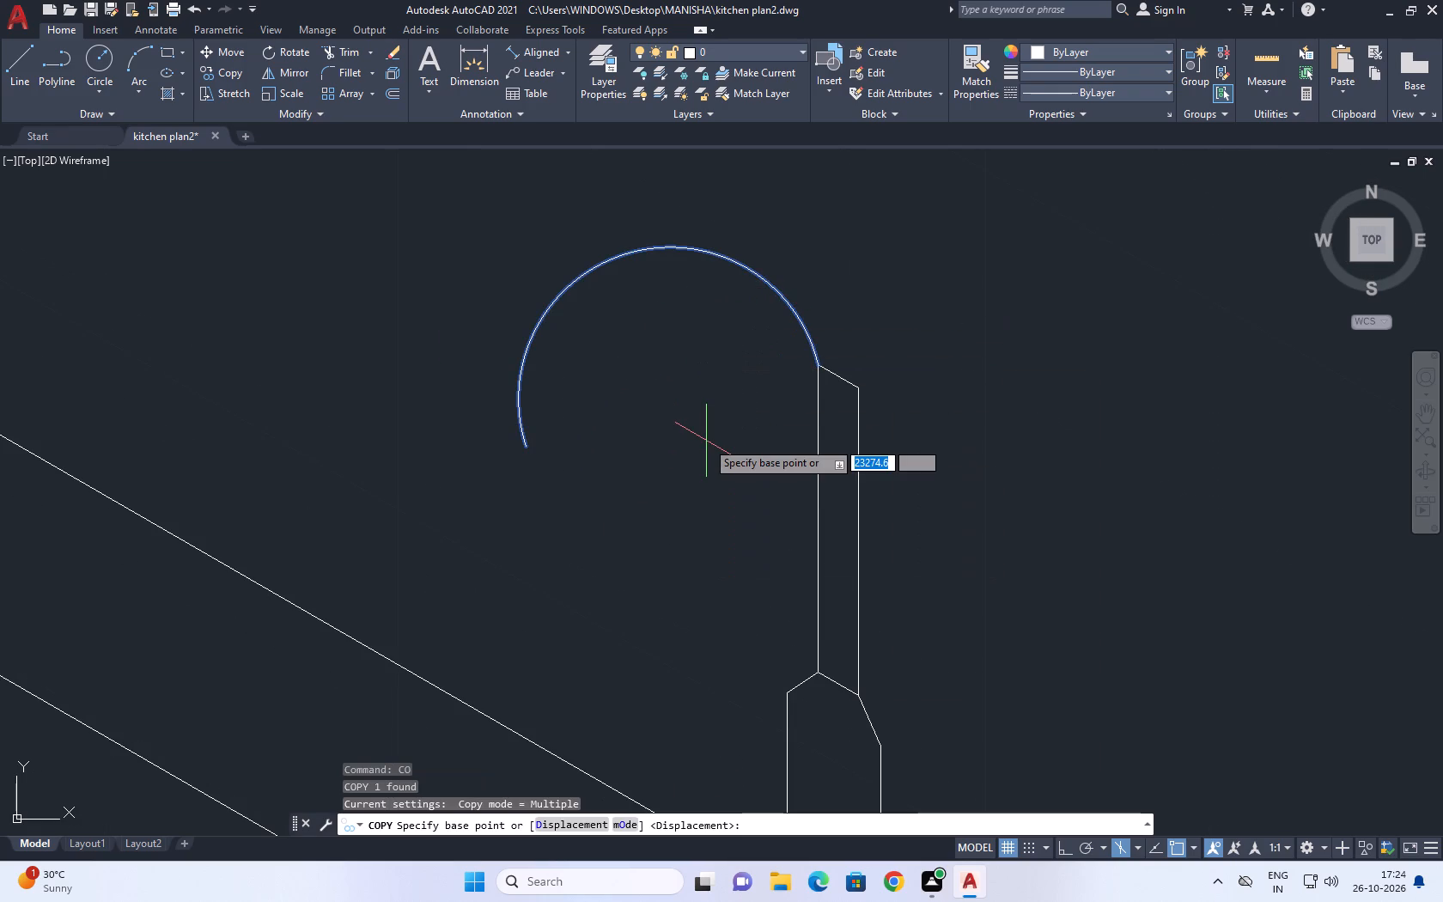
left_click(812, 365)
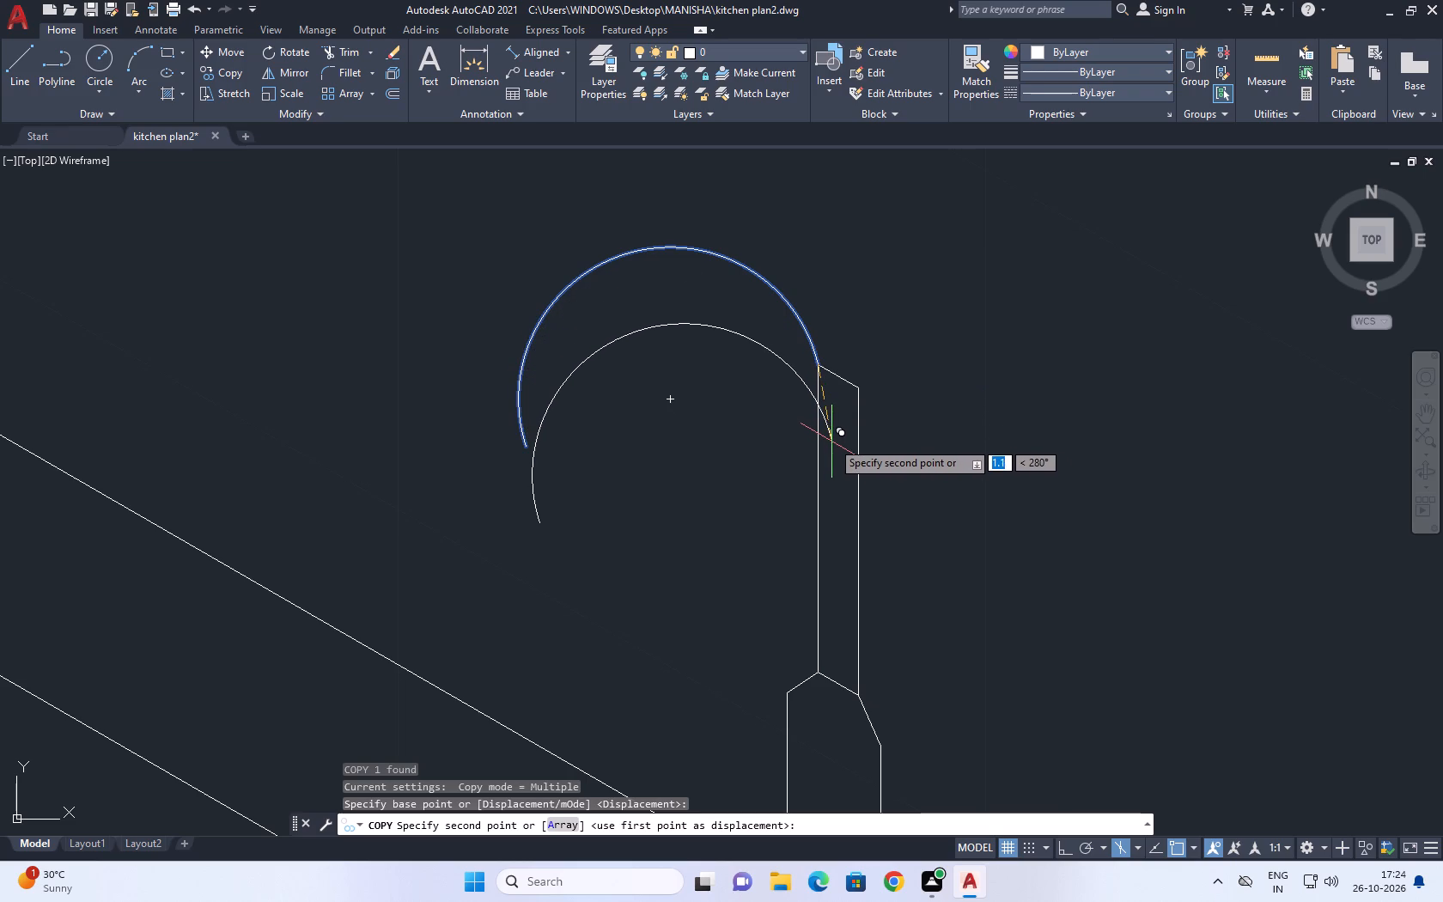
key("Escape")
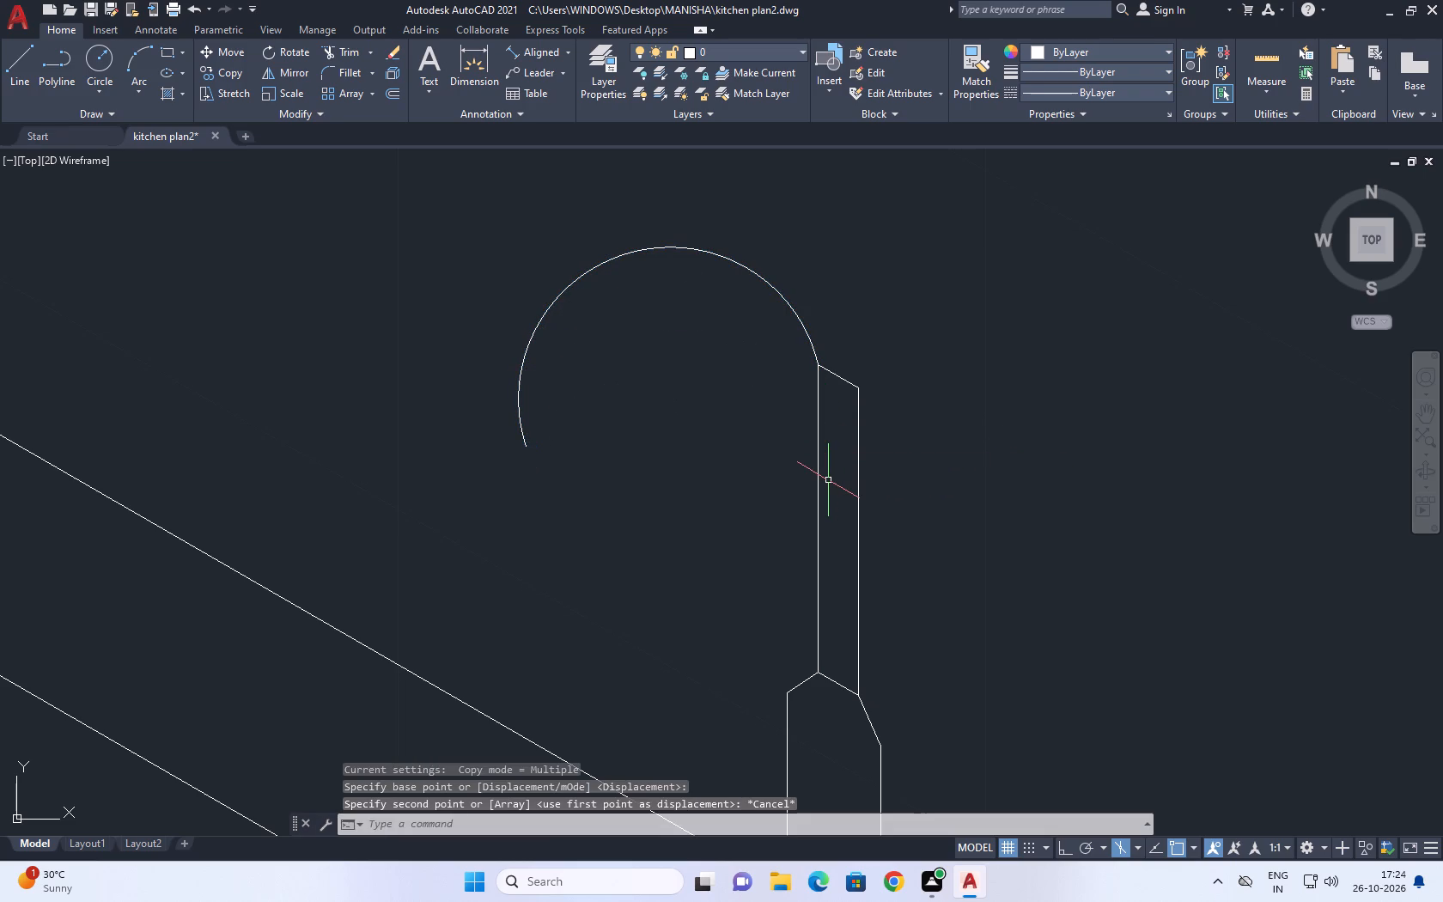
Stretch the spout arc's free end outward and down to the left, making the curve larger.
middle_click_drag(902, 601, 968, 693)
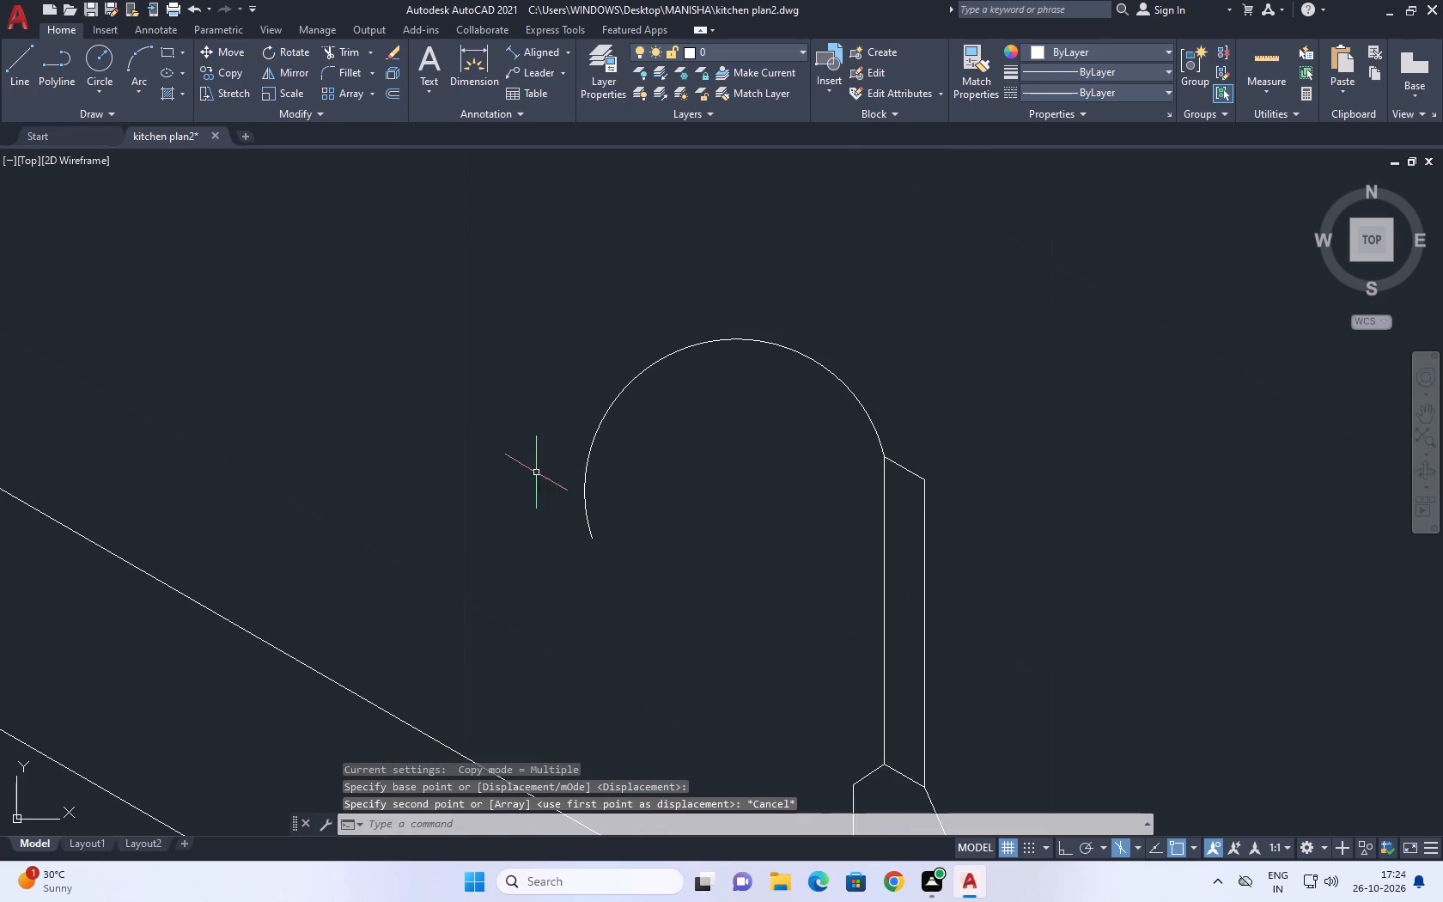
left_click_drag(648, 543, 642, 531)
left_click(556, 478)
left_click(592, 543)
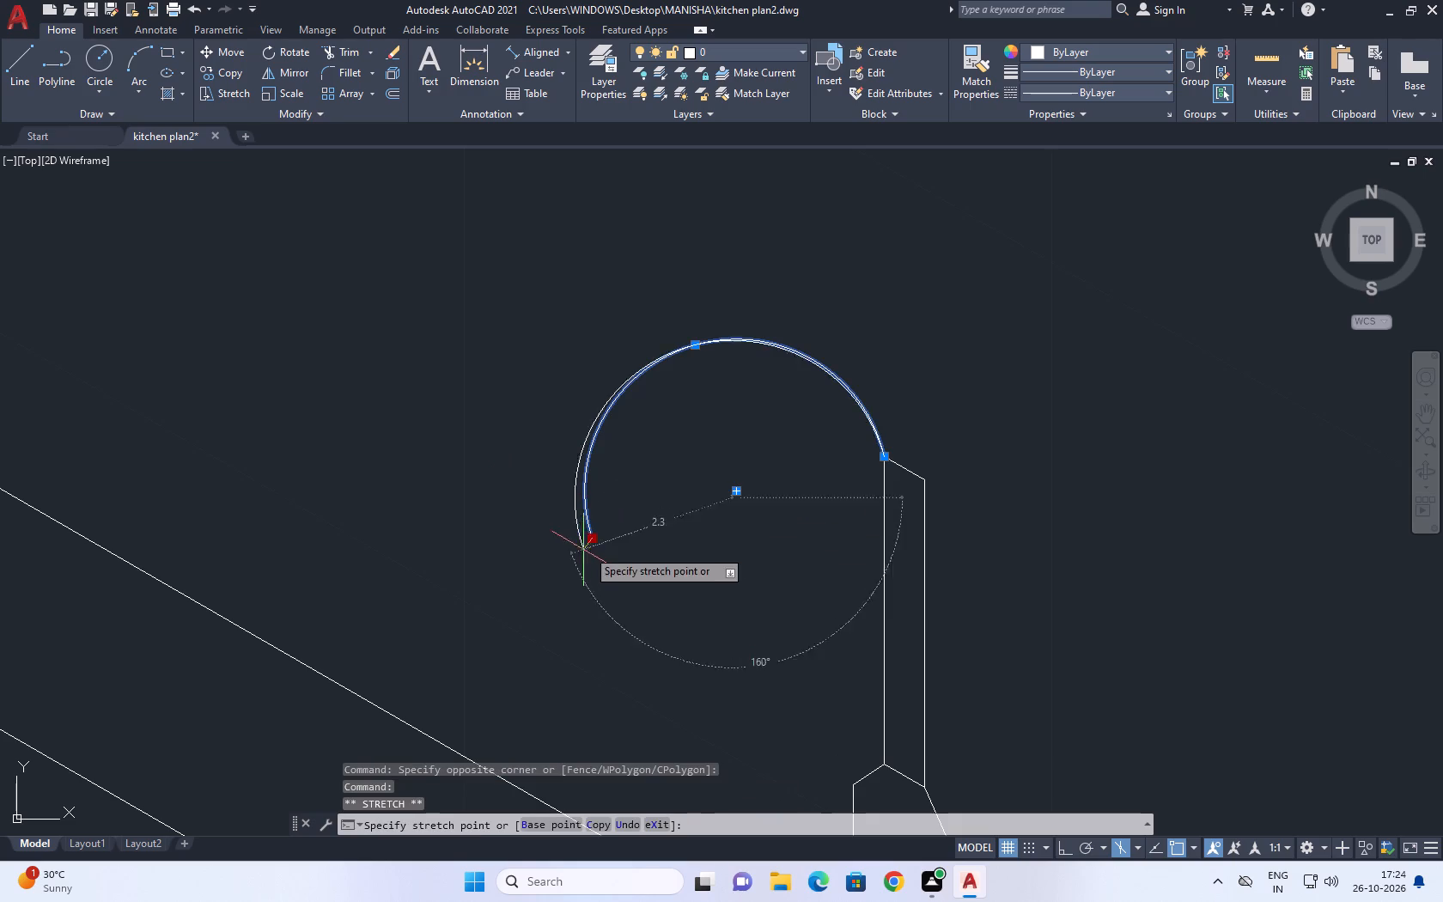
left_click(546, 582)
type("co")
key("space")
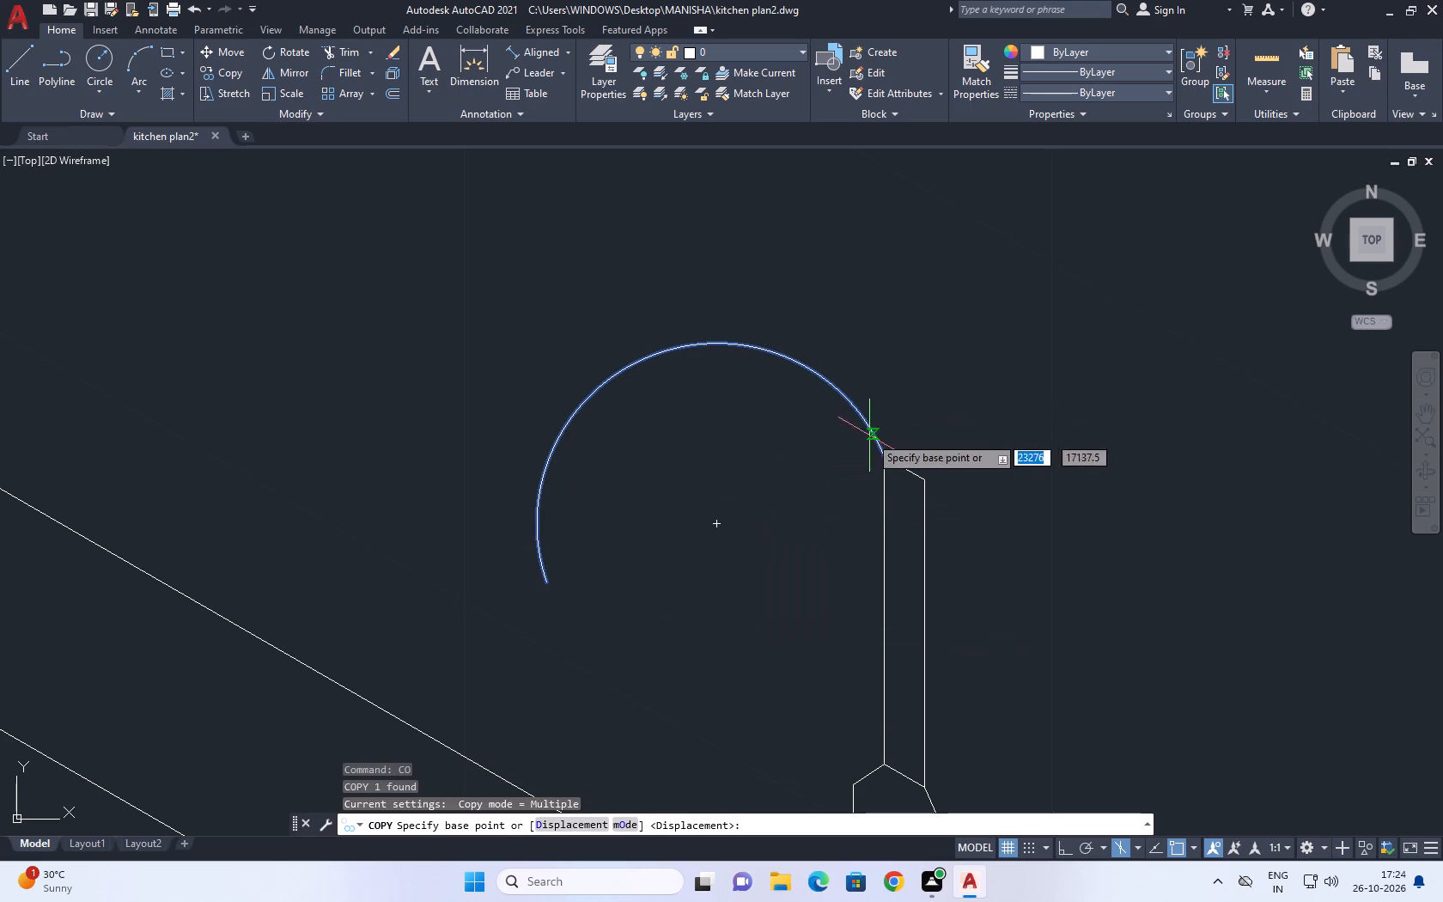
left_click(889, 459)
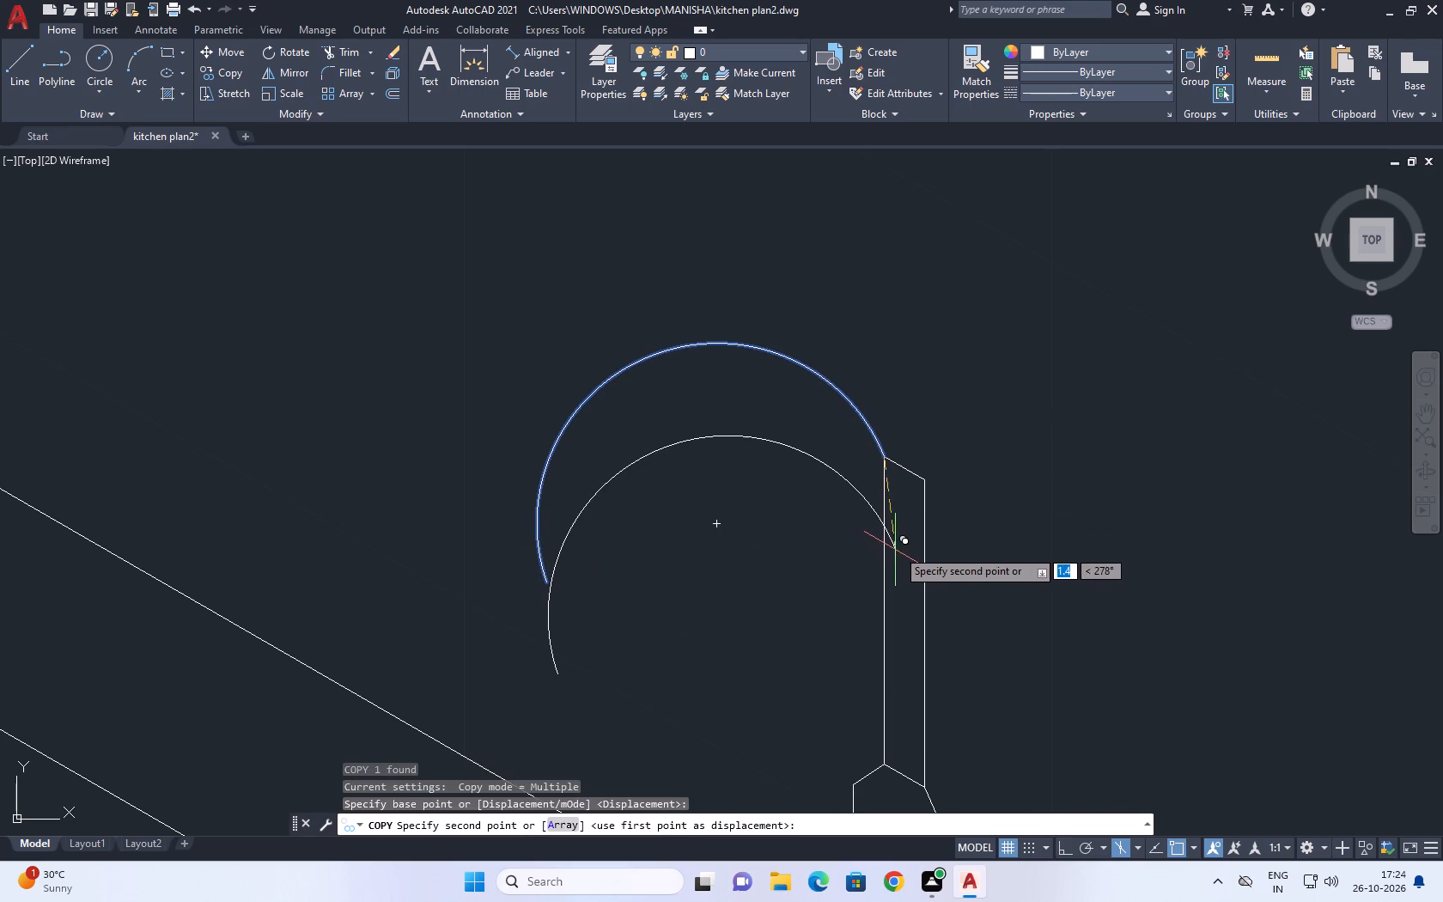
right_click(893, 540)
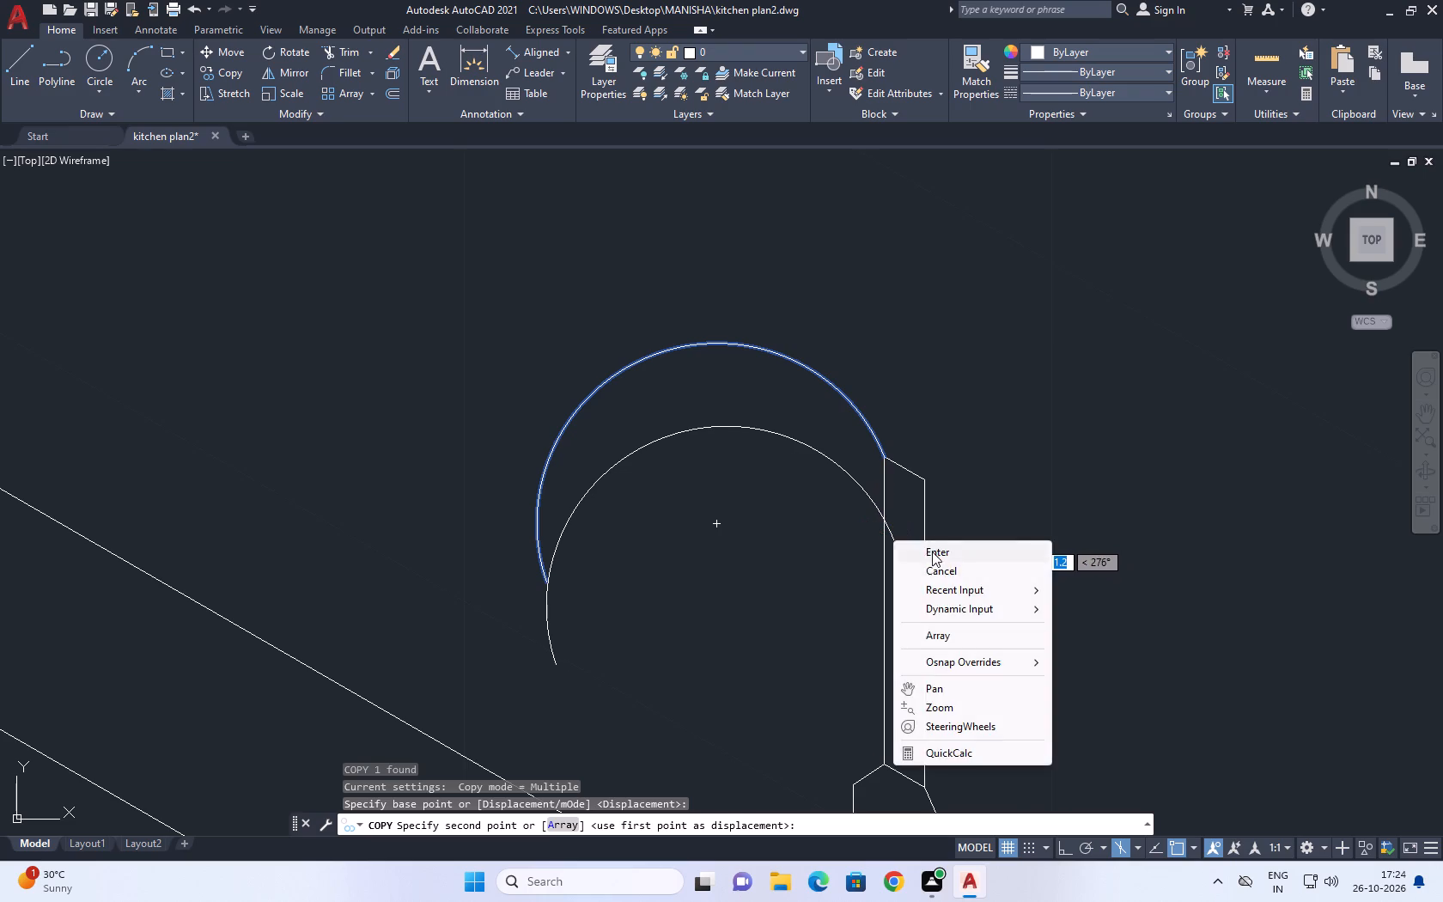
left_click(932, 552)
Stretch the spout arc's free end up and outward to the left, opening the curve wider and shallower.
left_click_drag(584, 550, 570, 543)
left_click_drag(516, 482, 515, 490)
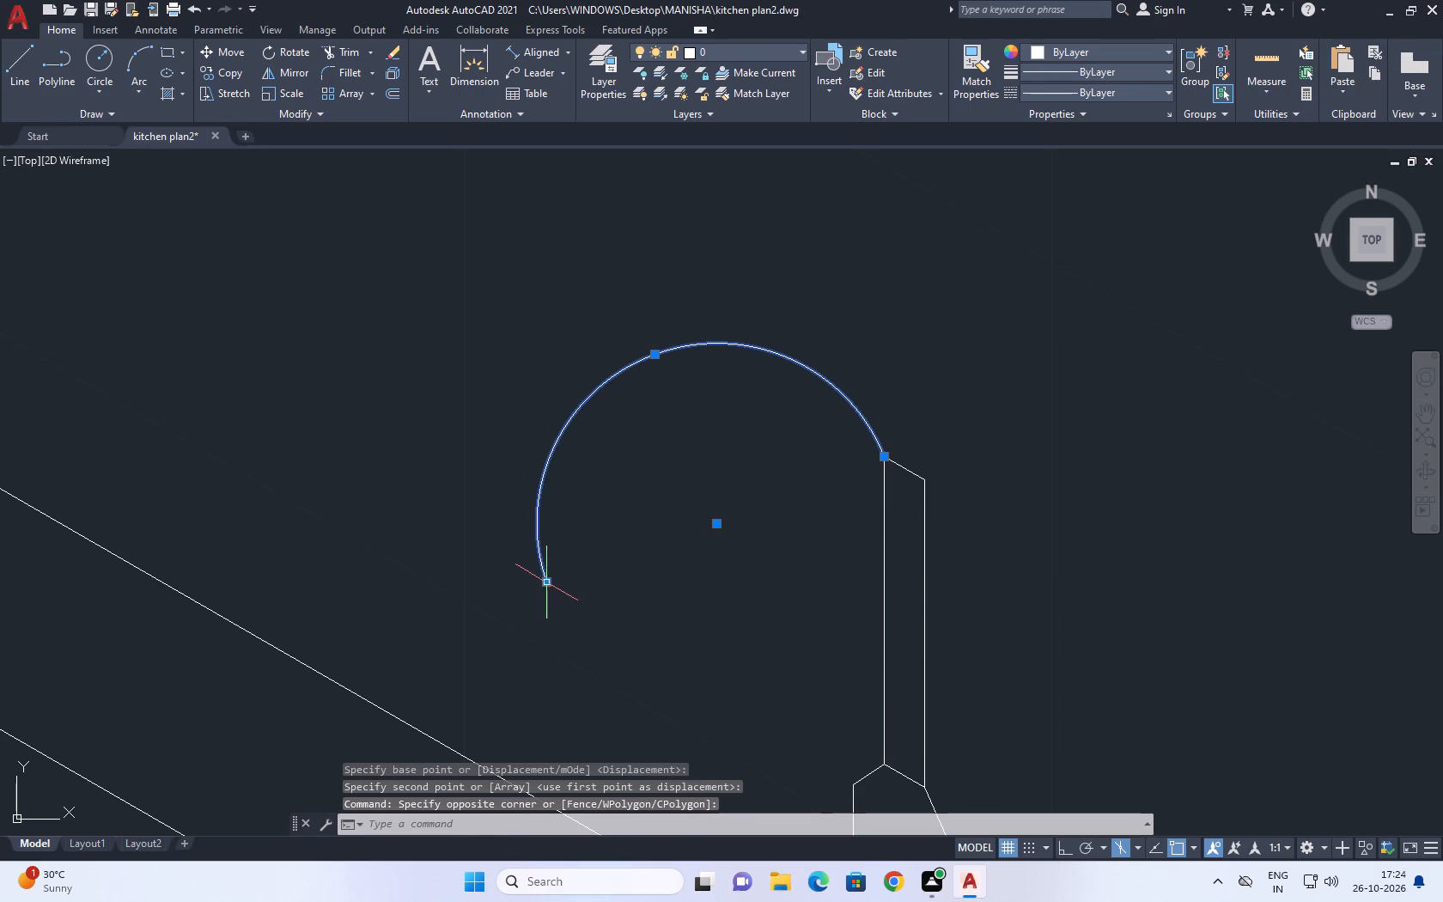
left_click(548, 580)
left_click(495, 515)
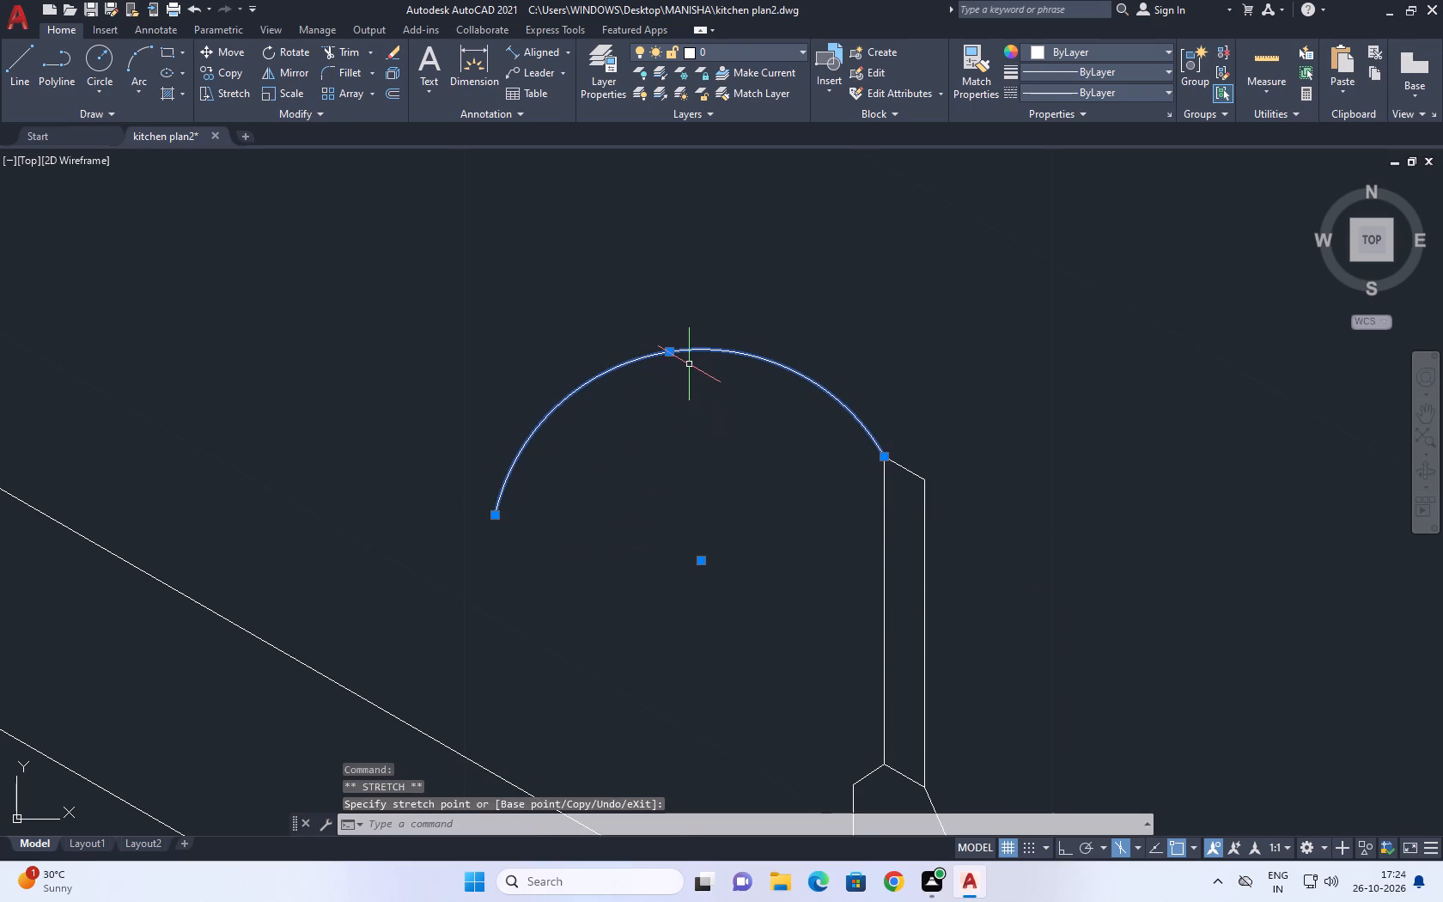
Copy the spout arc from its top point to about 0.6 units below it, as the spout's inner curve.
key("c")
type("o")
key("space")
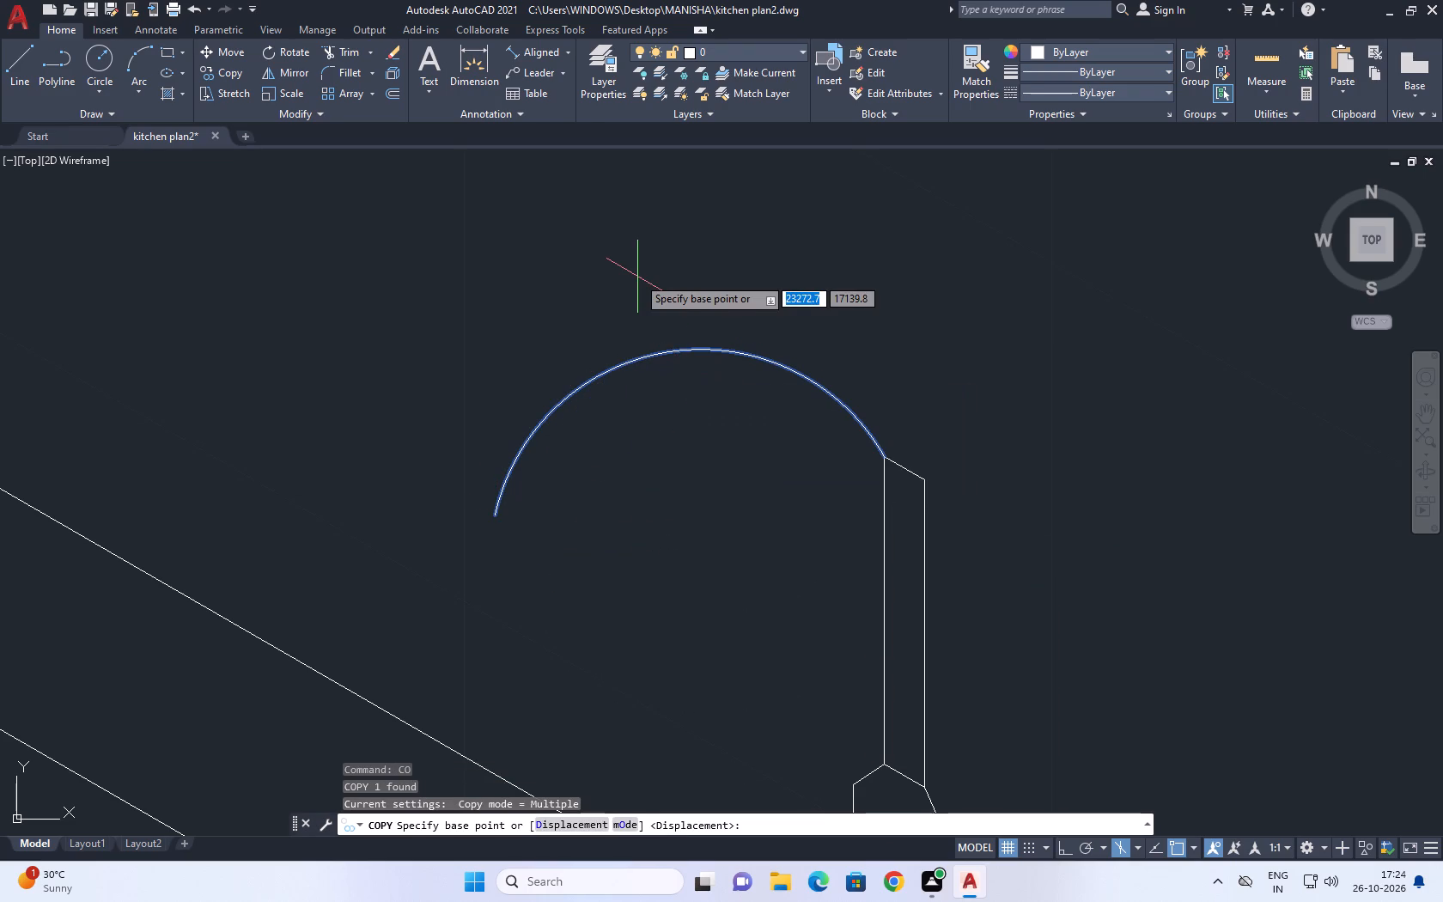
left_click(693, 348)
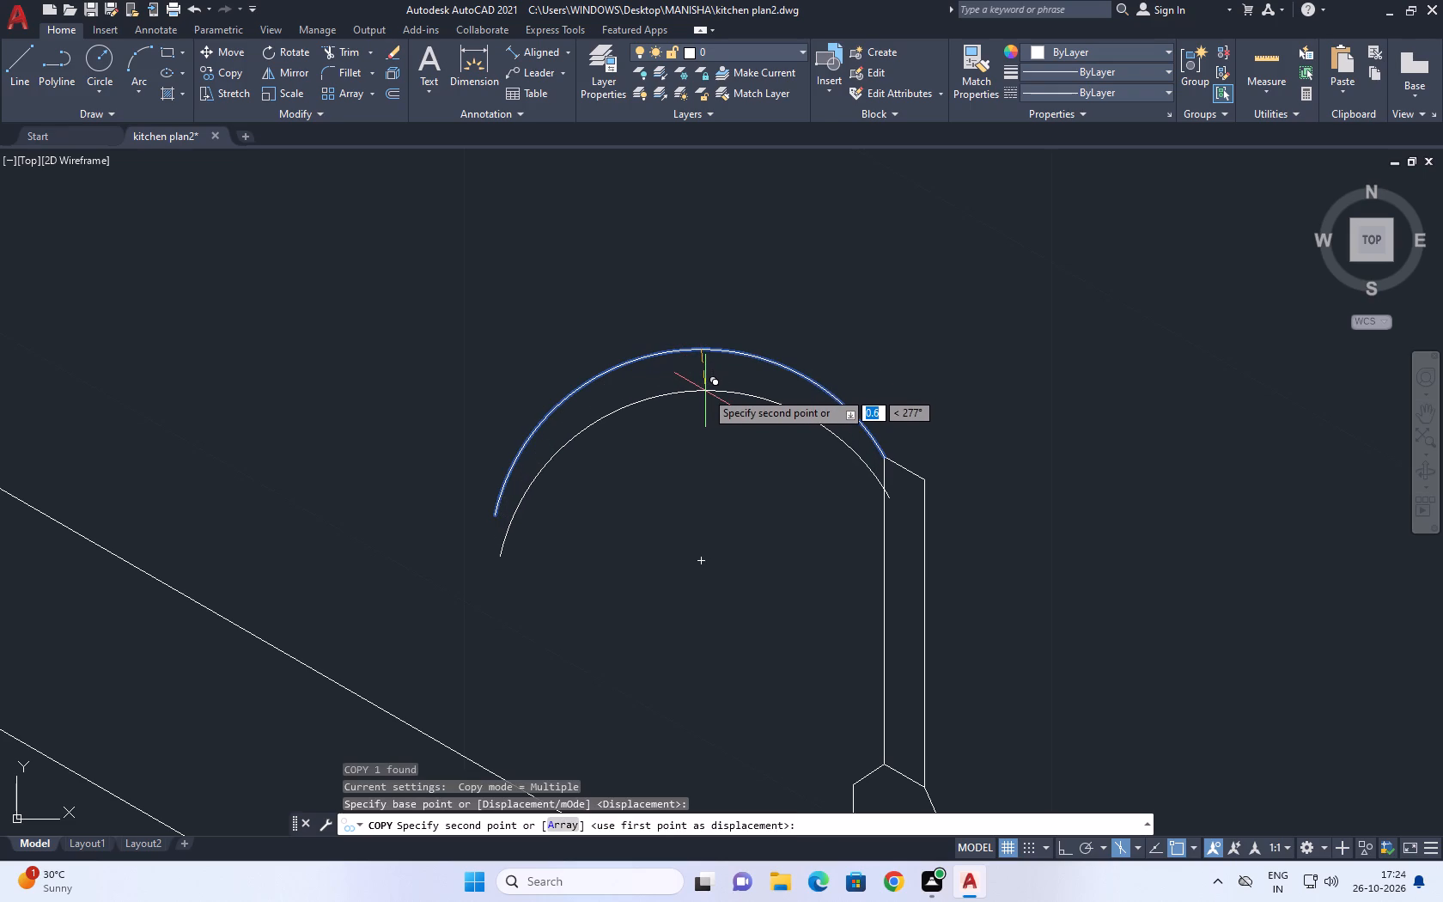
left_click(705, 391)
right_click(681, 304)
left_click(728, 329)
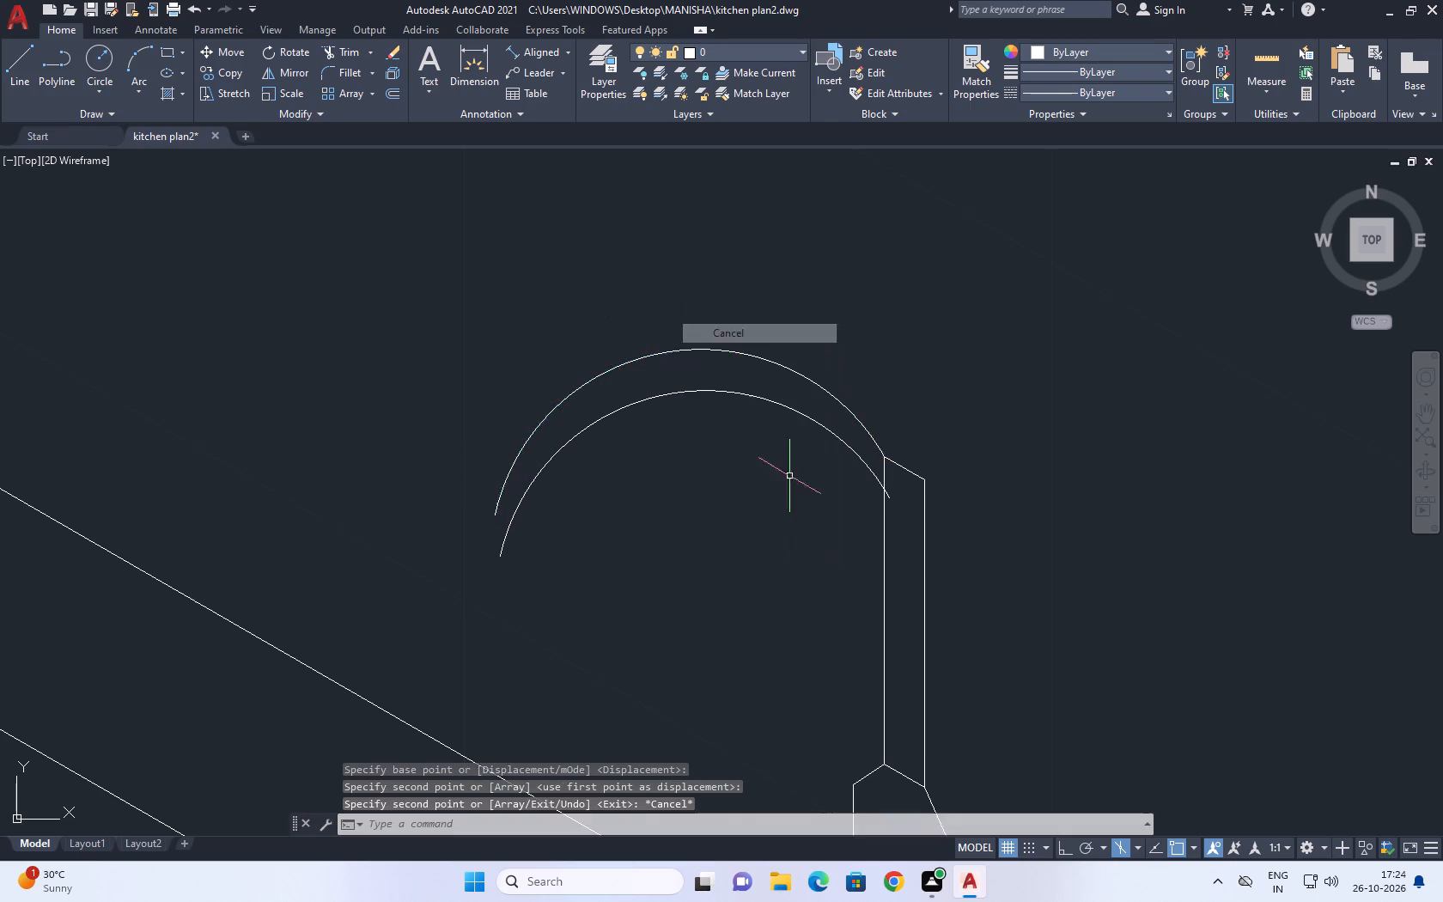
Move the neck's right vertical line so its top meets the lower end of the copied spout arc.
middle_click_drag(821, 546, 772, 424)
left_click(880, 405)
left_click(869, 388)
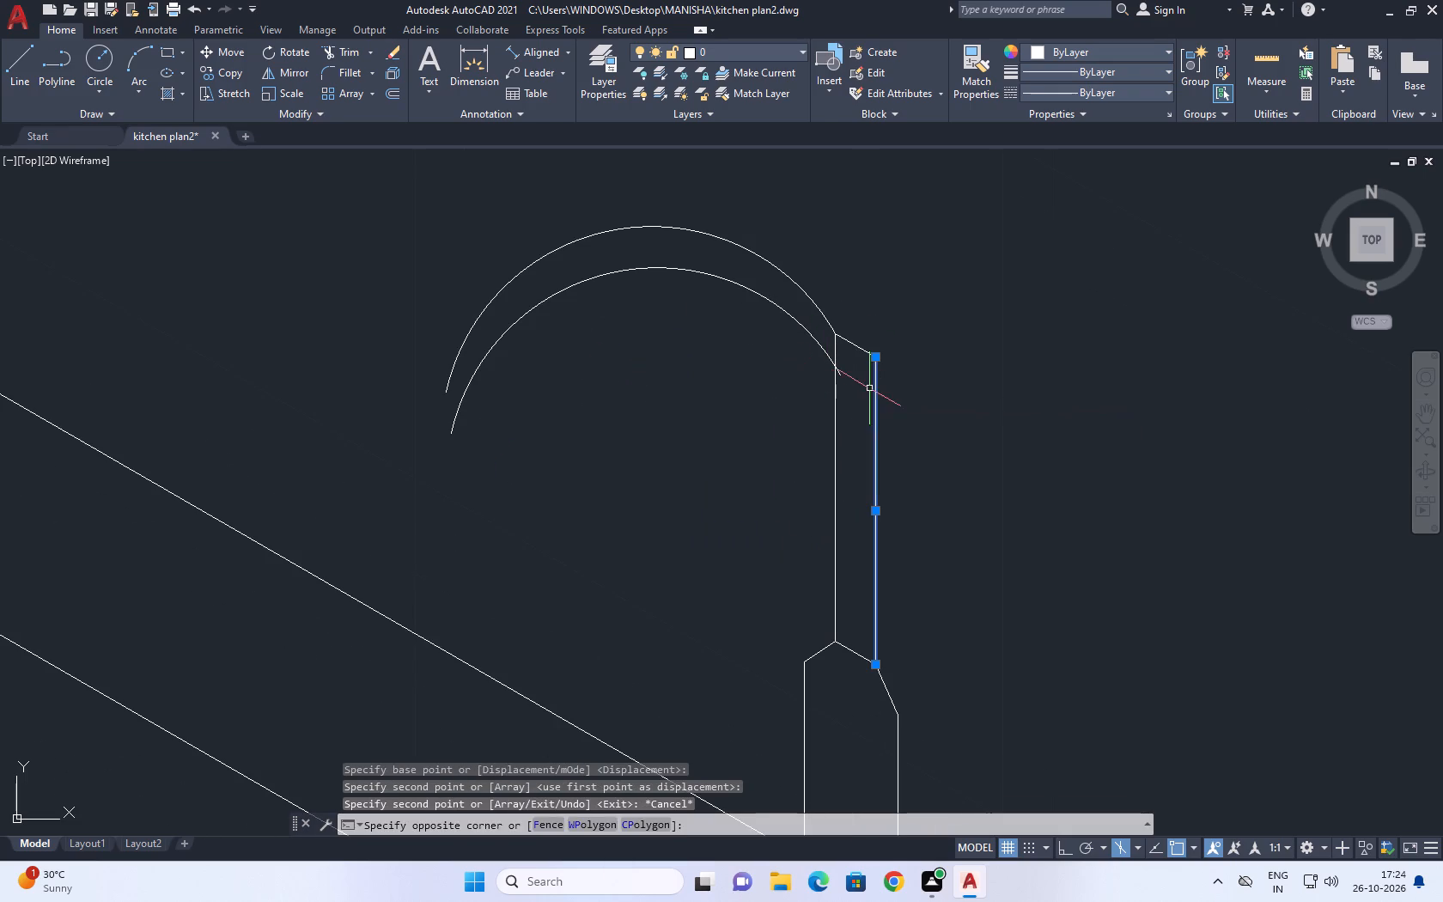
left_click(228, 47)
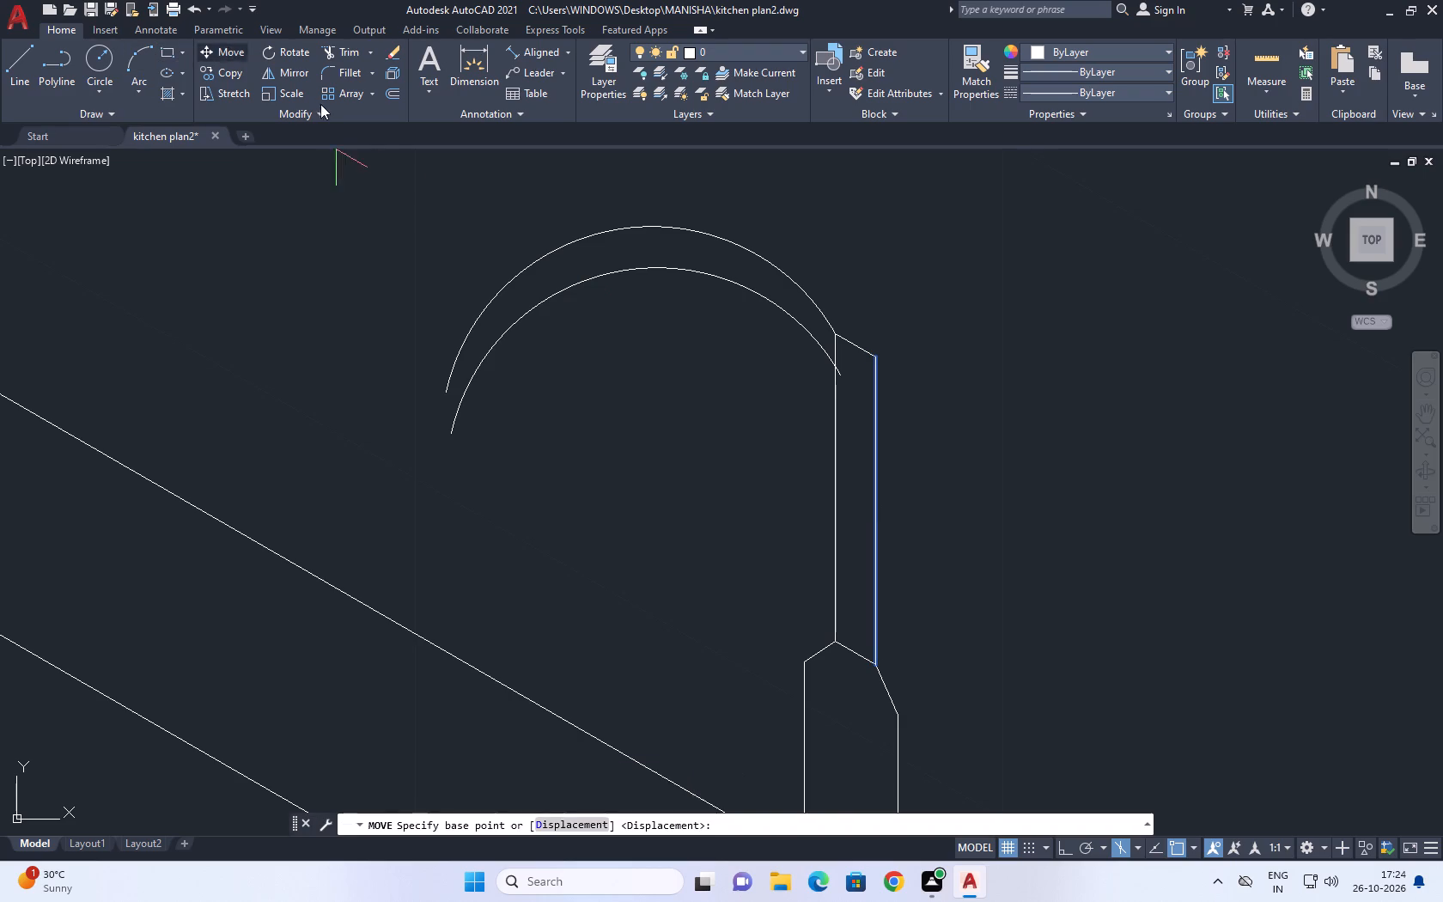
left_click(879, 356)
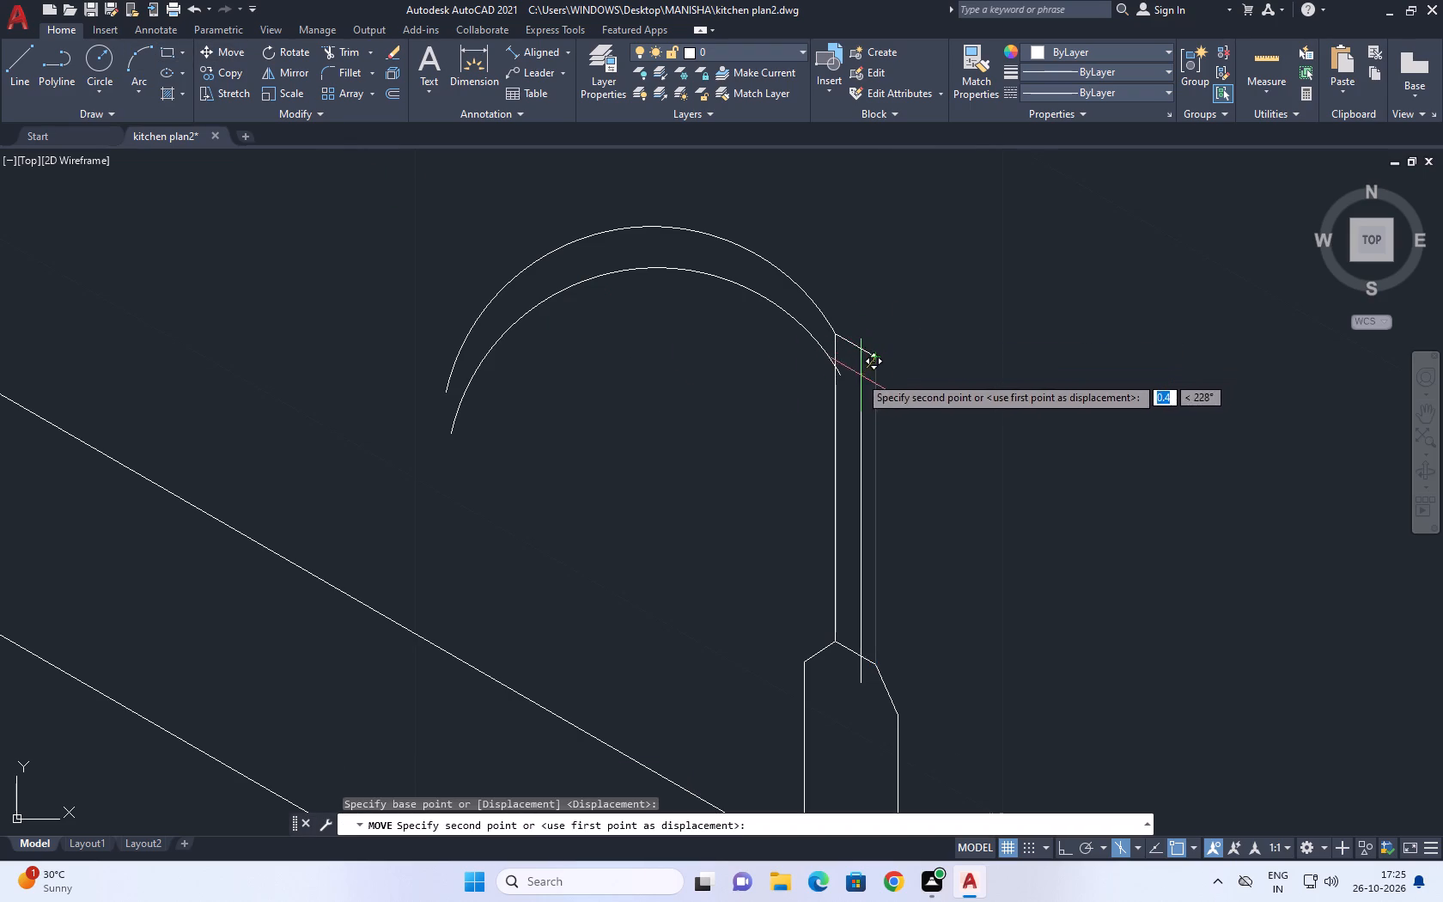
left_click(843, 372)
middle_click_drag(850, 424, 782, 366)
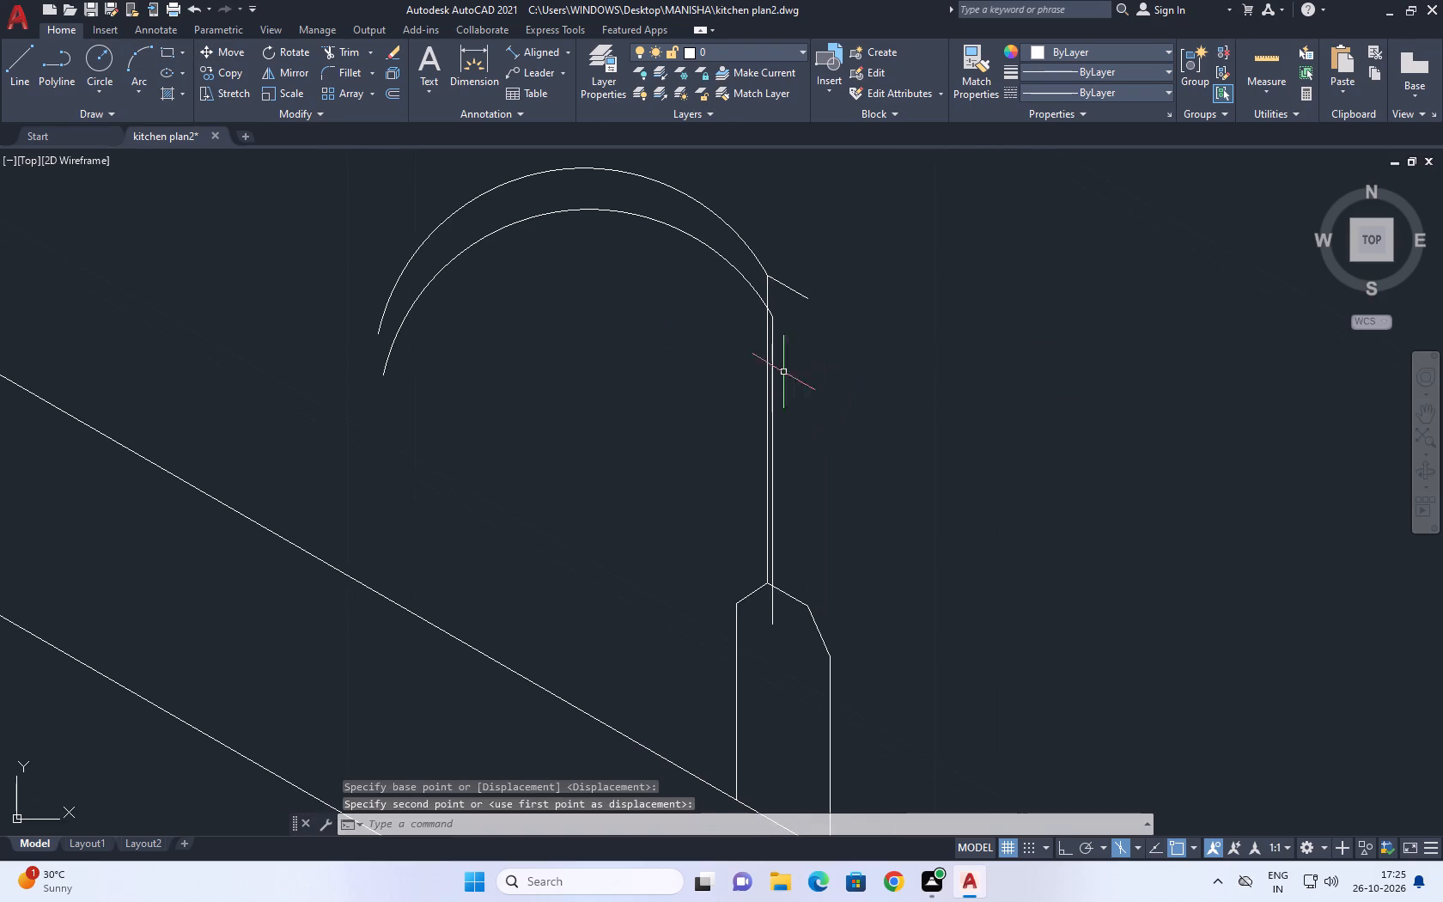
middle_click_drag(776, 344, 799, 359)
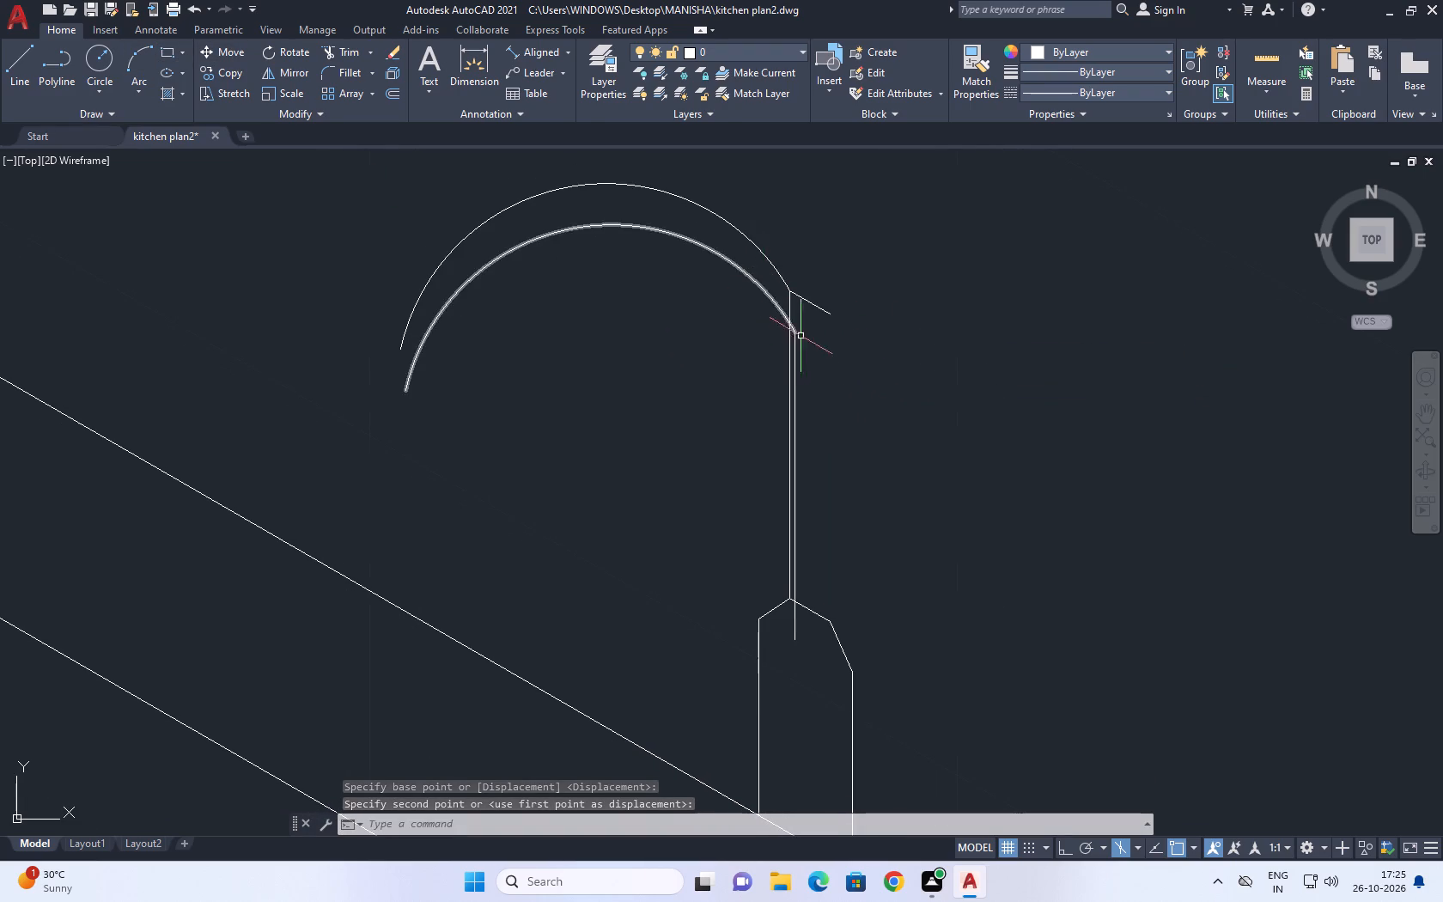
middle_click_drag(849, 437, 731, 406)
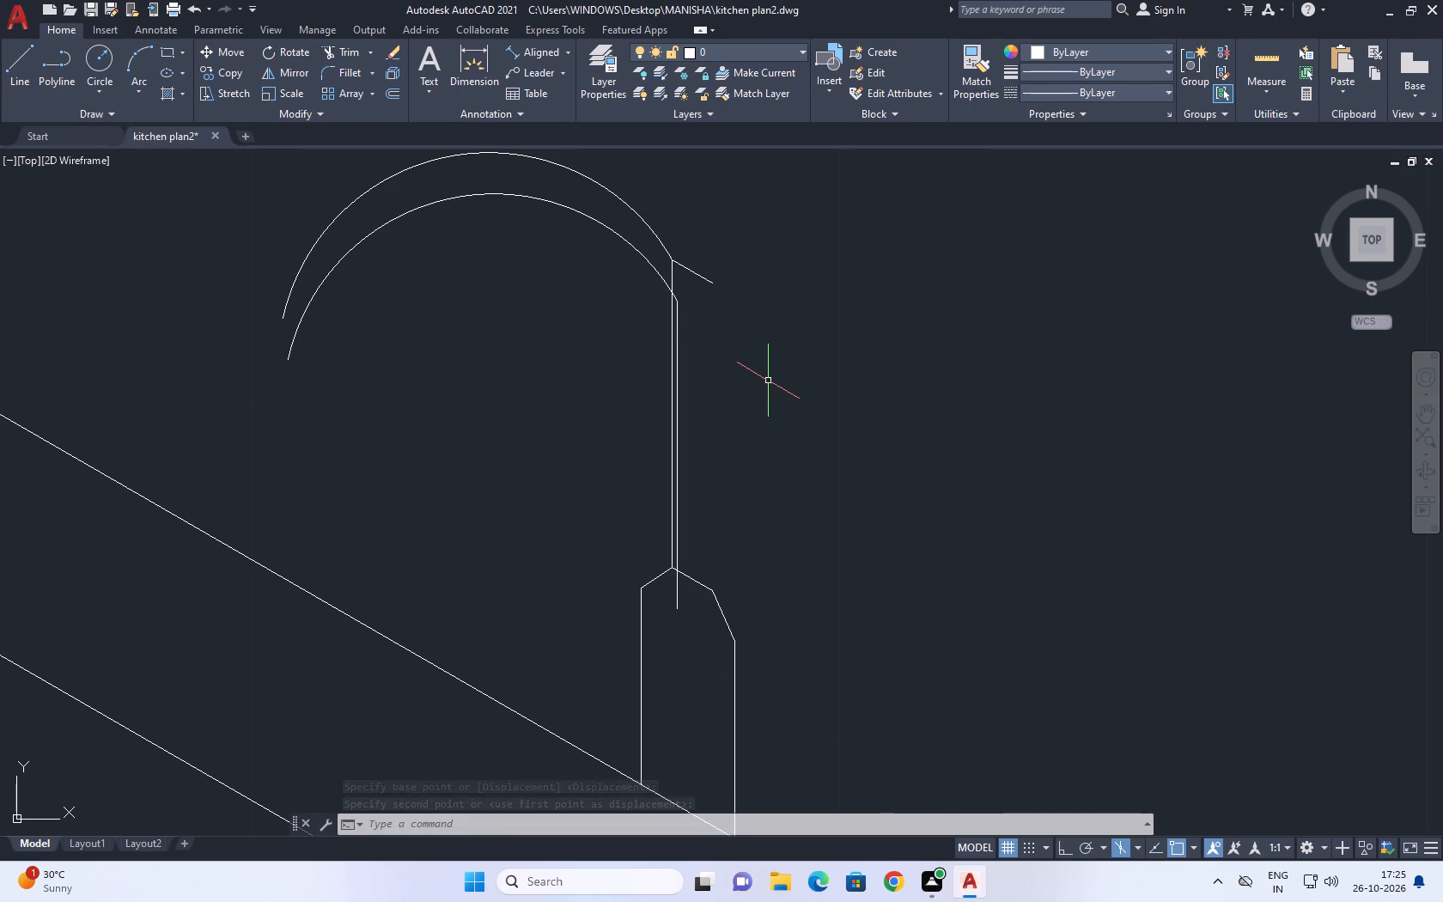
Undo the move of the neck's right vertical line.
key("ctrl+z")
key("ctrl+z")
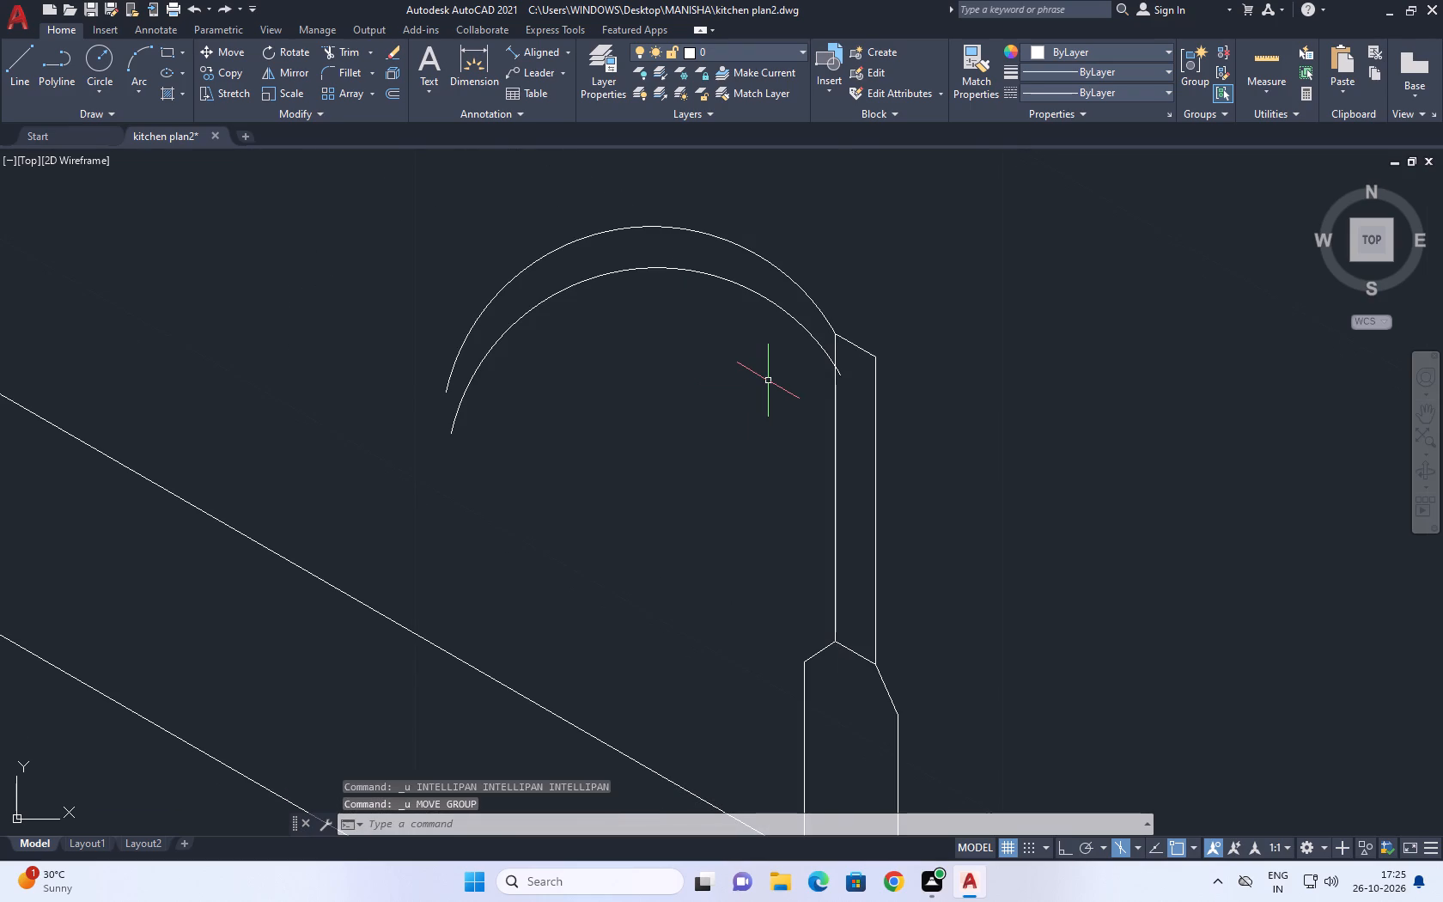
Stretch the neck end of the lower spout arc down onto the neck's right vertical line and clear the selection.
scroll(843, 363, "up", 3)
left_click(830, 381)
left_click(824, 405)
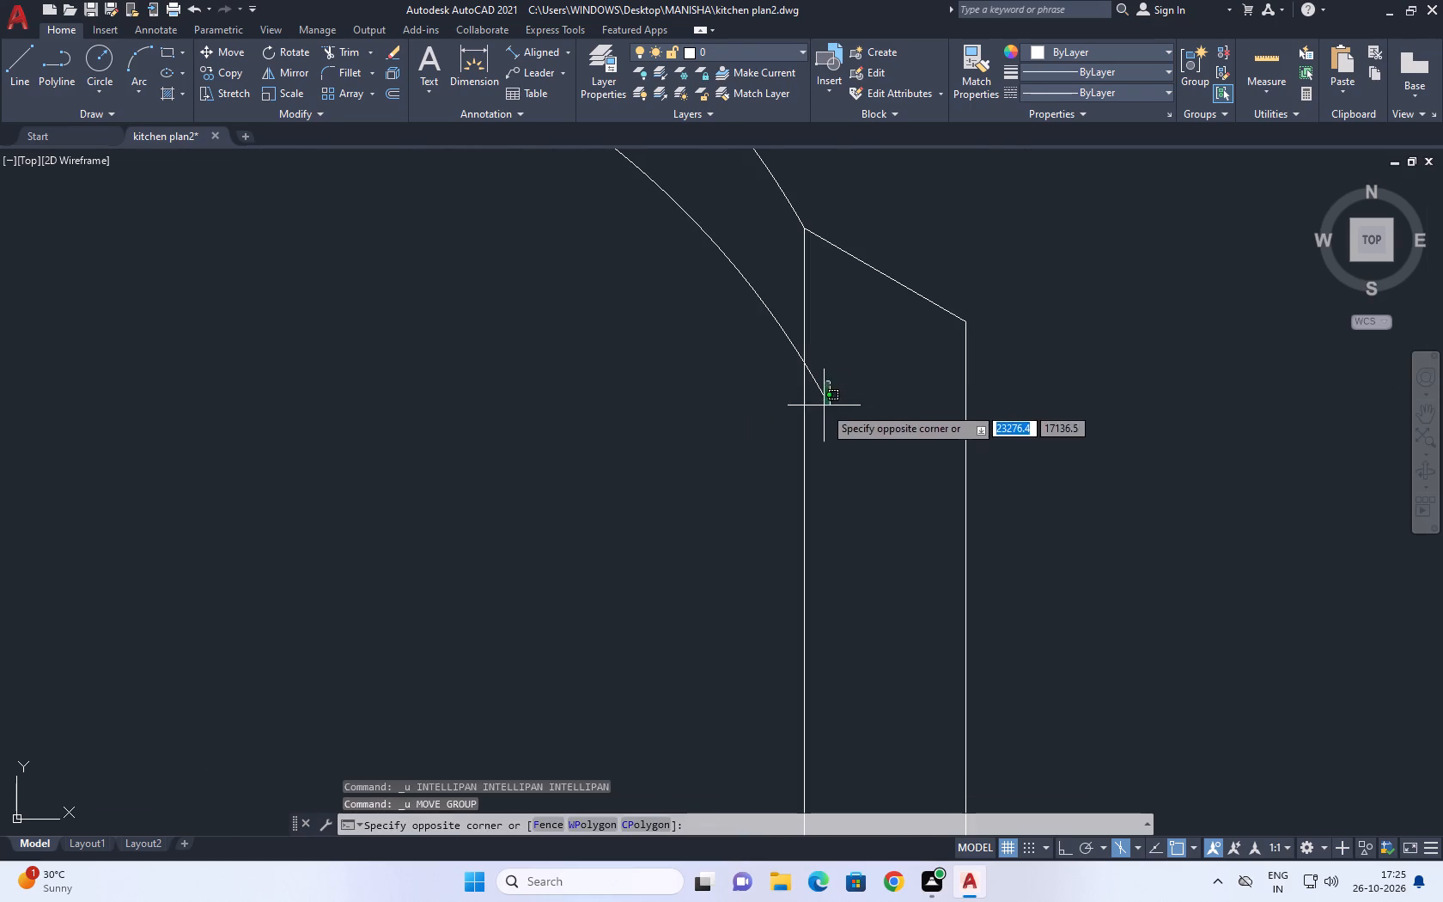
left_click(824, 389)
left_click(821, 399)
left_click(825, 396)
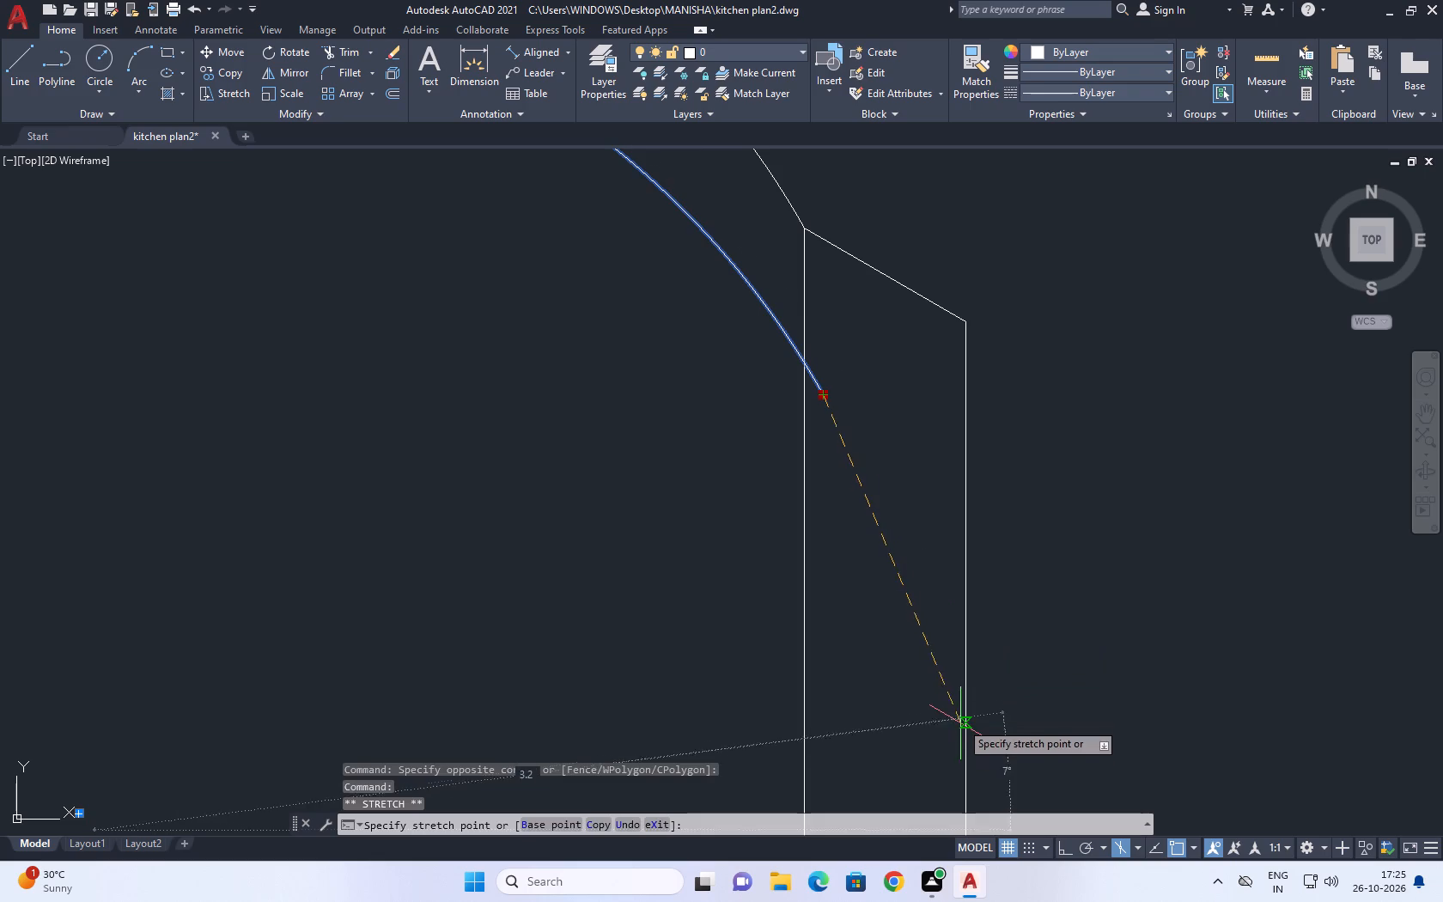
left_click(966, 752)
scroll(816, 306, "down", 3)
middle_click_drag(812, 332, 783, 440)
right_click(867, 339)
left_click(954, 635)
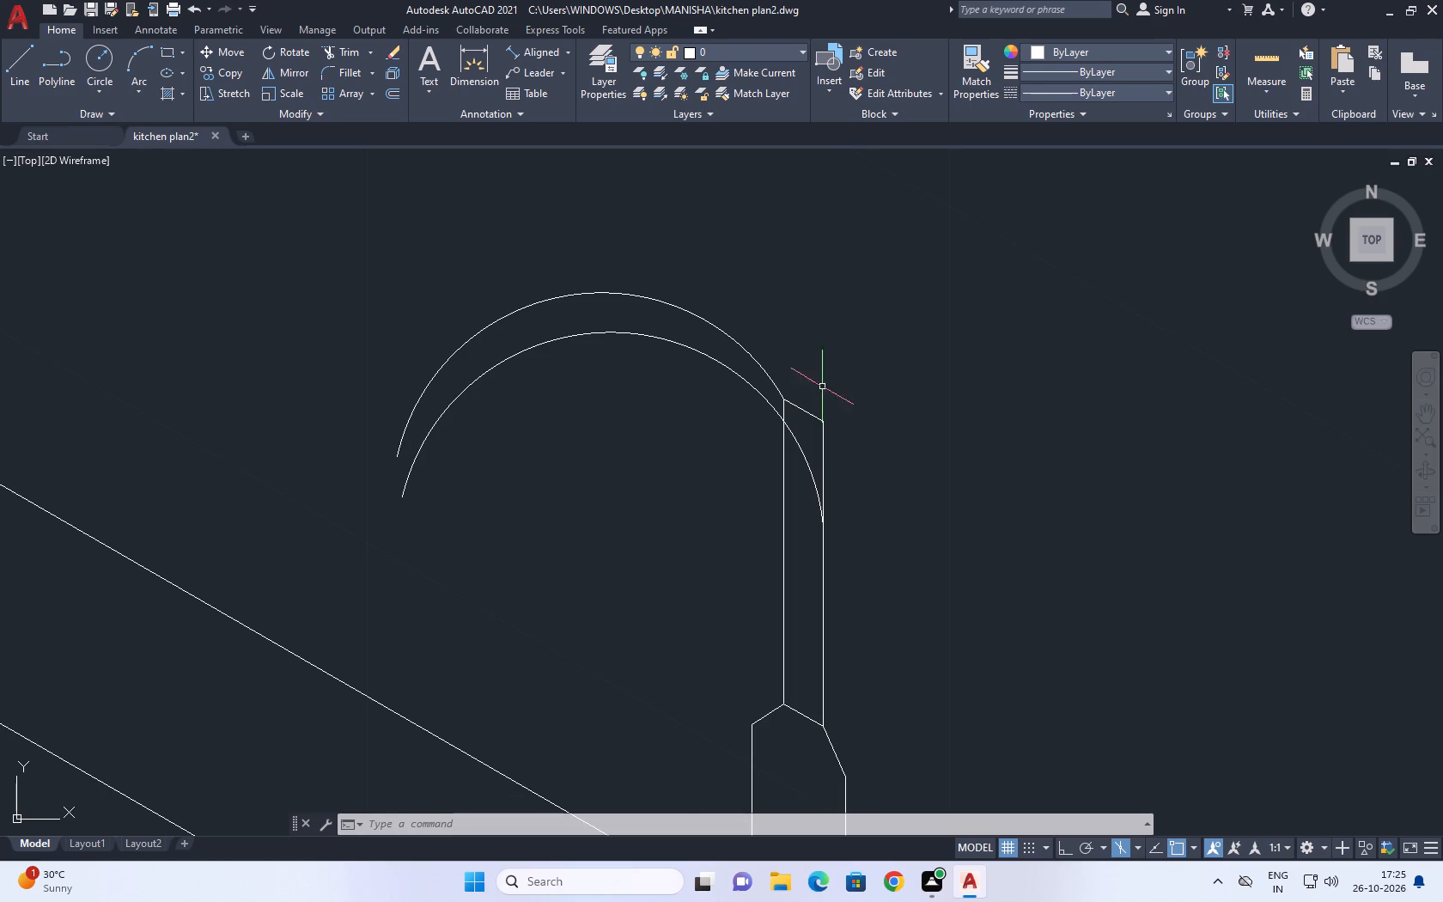
Erase the entire faucet, including its base, neck and both spout arcs.
scroll(706, 389, "down", 5)
scroll(640, 362, "up", 2)
left_click(674, 343)
left_click(934, 683)
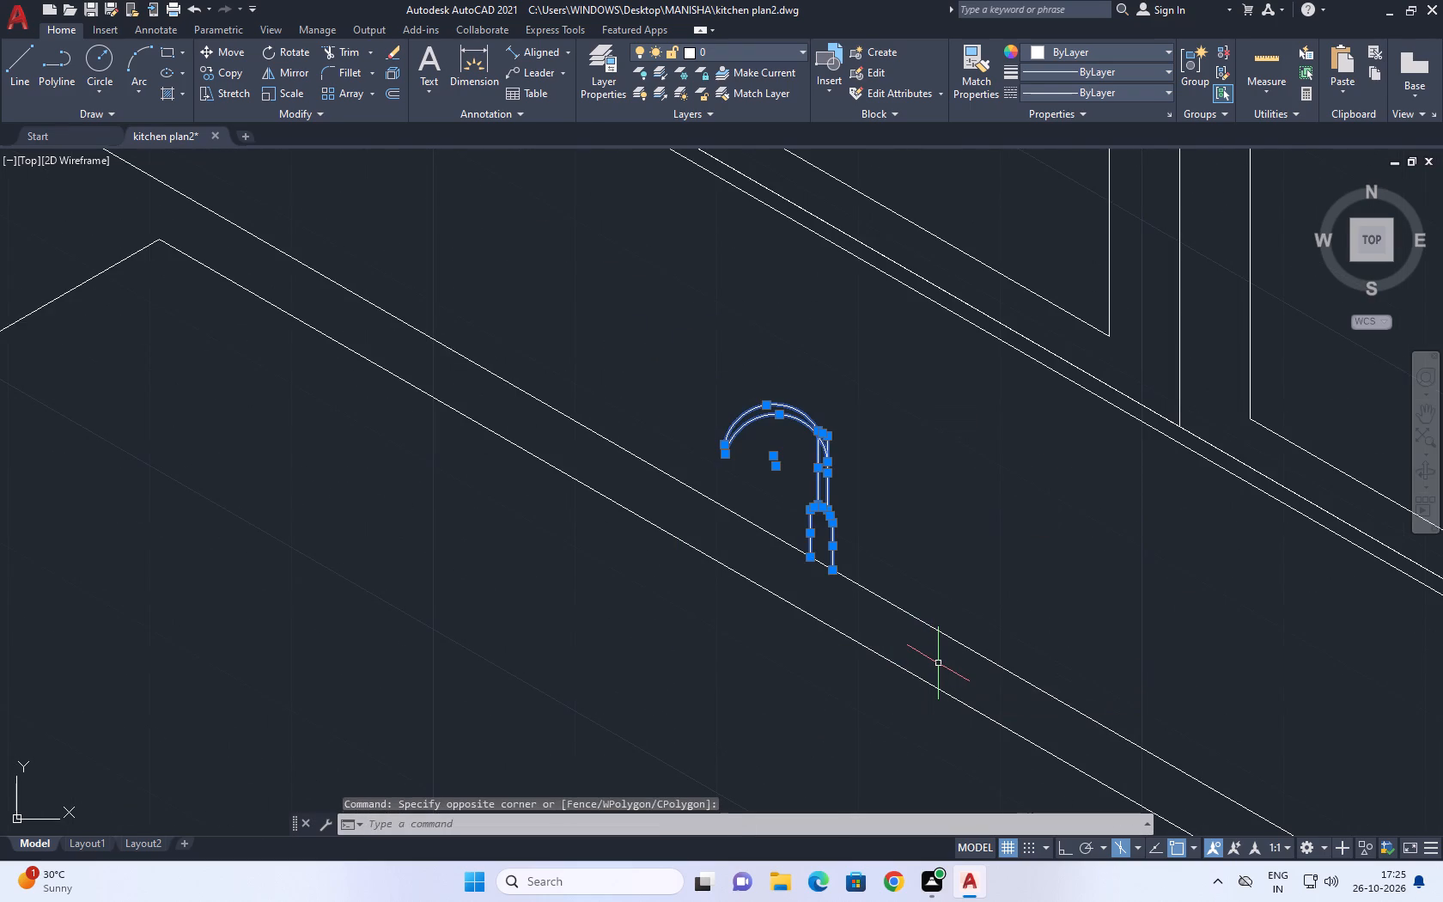
key("Delete")
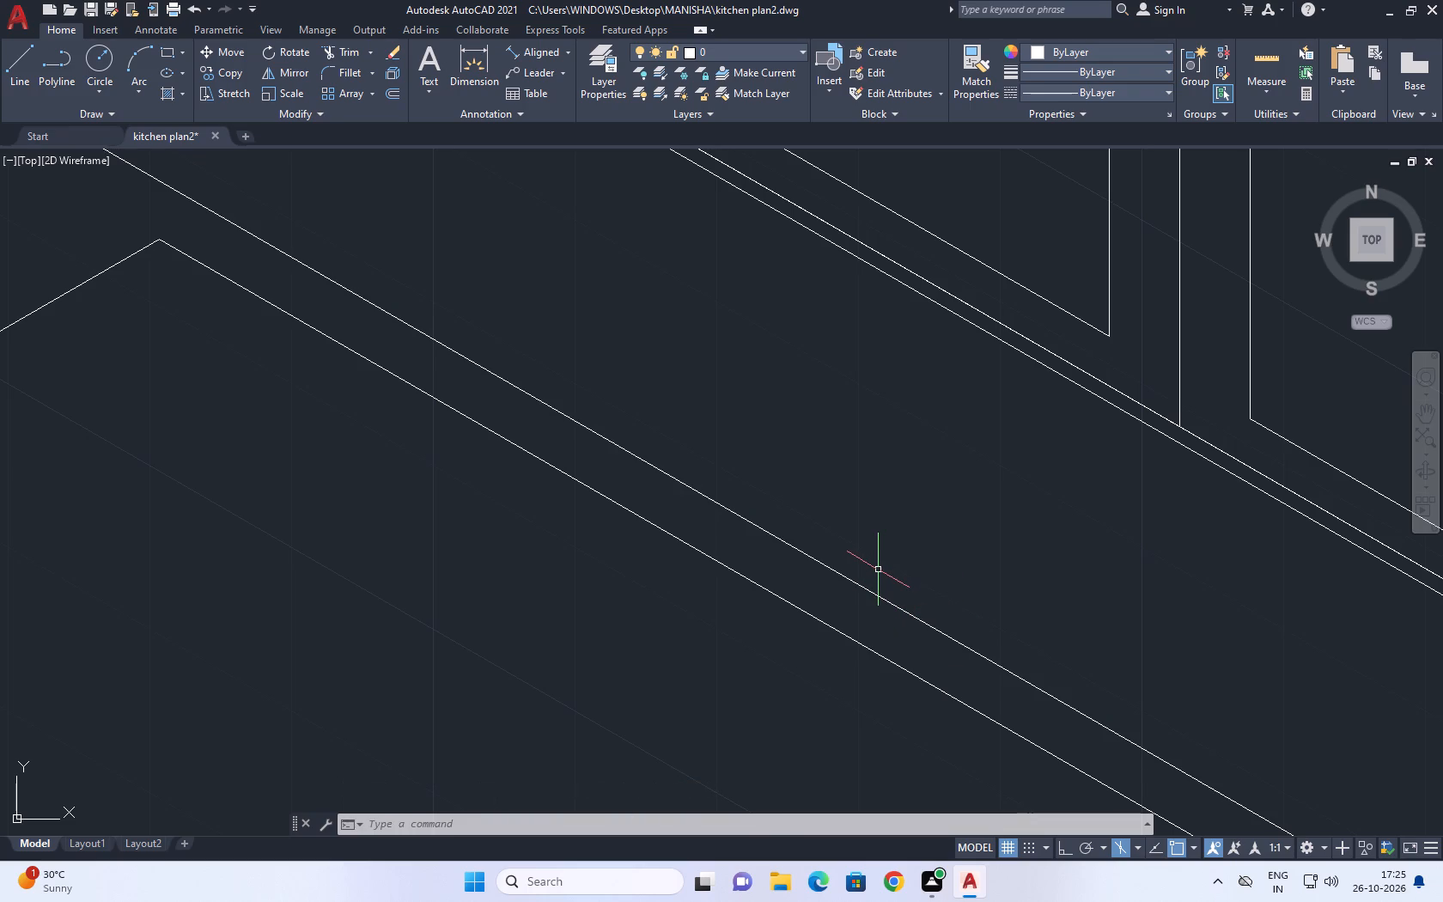
Offset the countertop sink's outline inward by 1 to form its rim.
scroll(798, 521, "down", 6)
middle_click_drag(825, 532, 805, 567)
scroll(798, 623, "up", 4)
left_click_drag(865, 606, 825, 566)
left_click(786, 529)
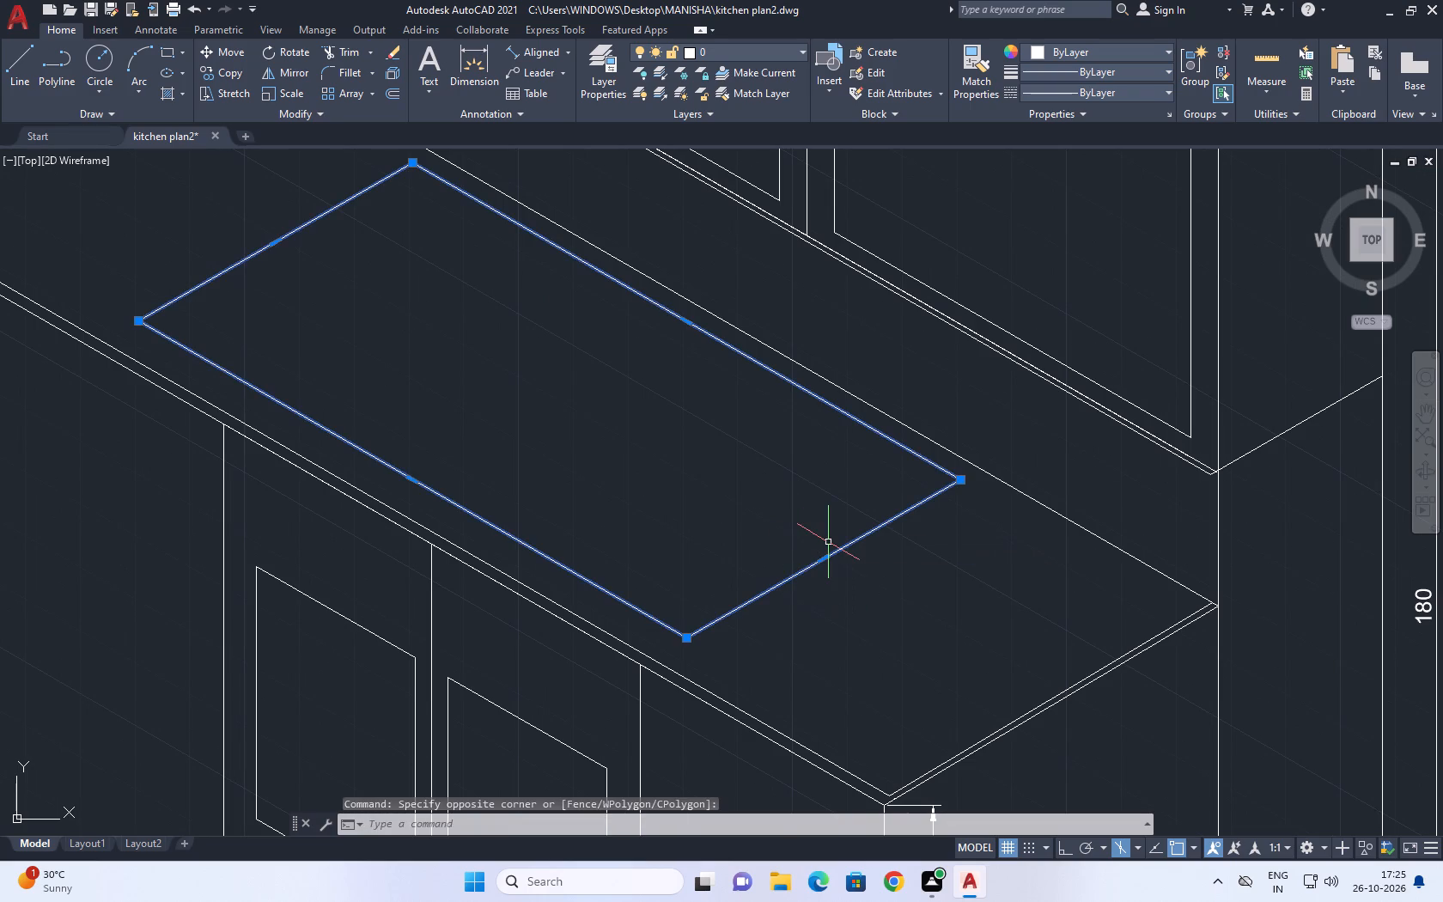
type("o")
key("space")
key("1")
key("Return")
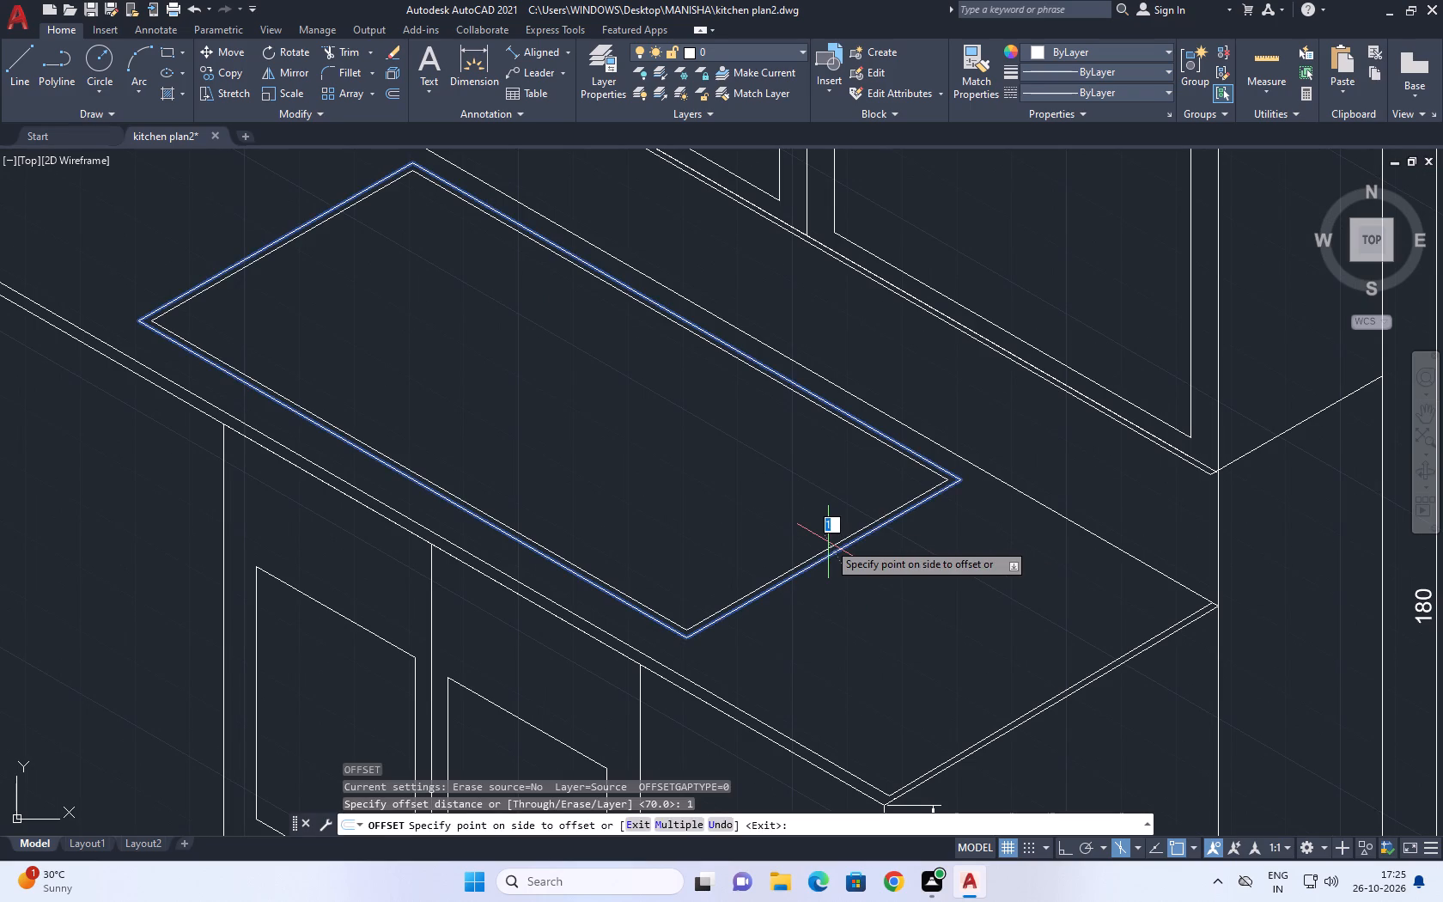
left_click(779, 464)
right_click(766, 453)
left_click(831, 481)
Move both sink outlines together slightly back, closer to the countertop's rear edge.
scroll(819, 491, "down", 3)
middle_click_drag(815, 483, 815, 553)
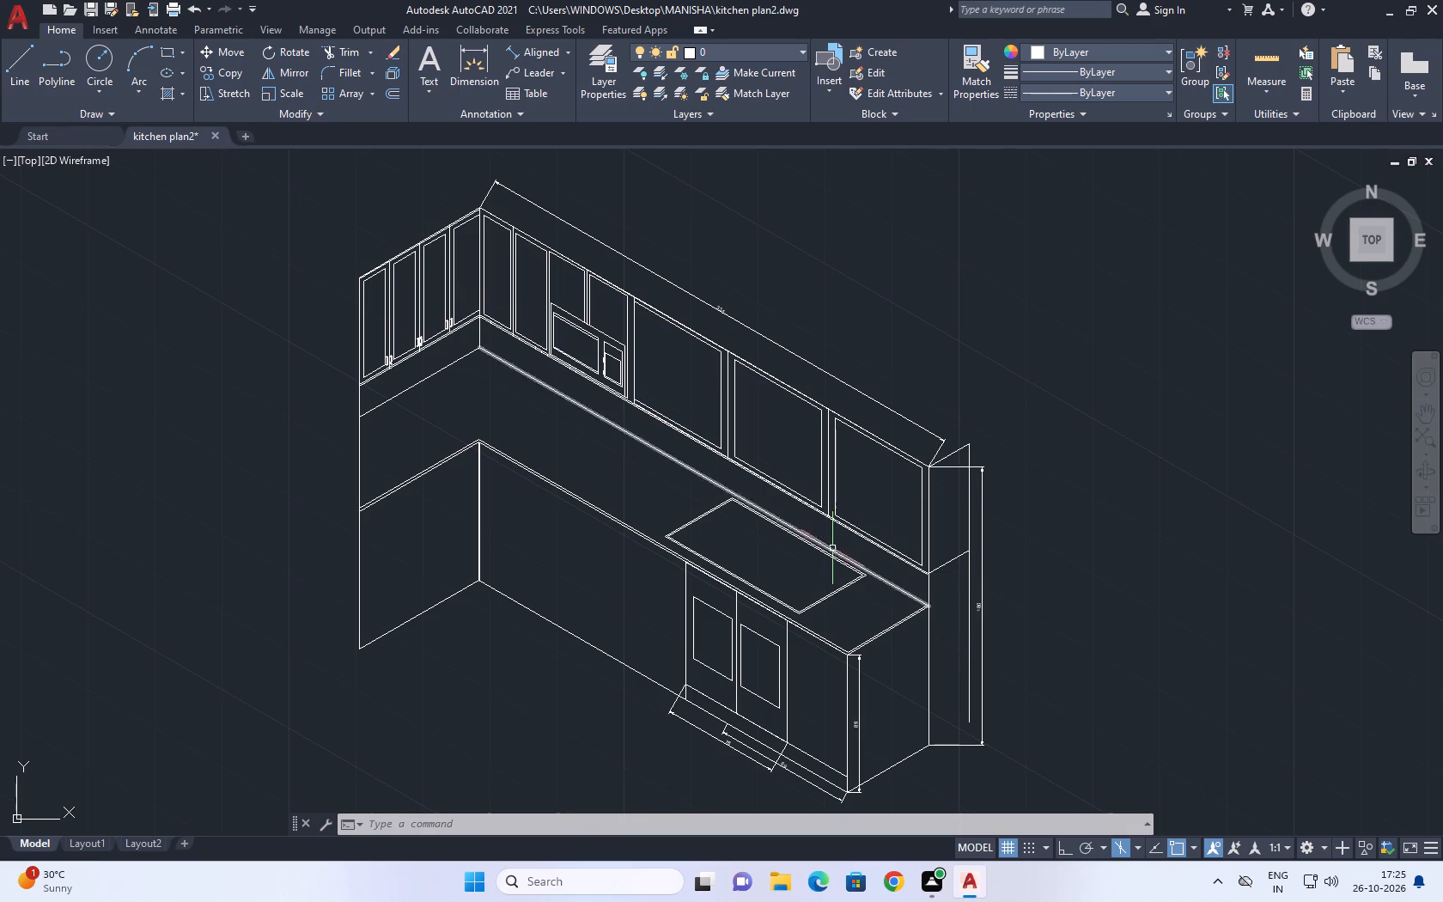
scroll(761, 521, "up", 3)
middle_click_drag(778, 530, 778, 585)
scroll(778, 585, "up", 1)
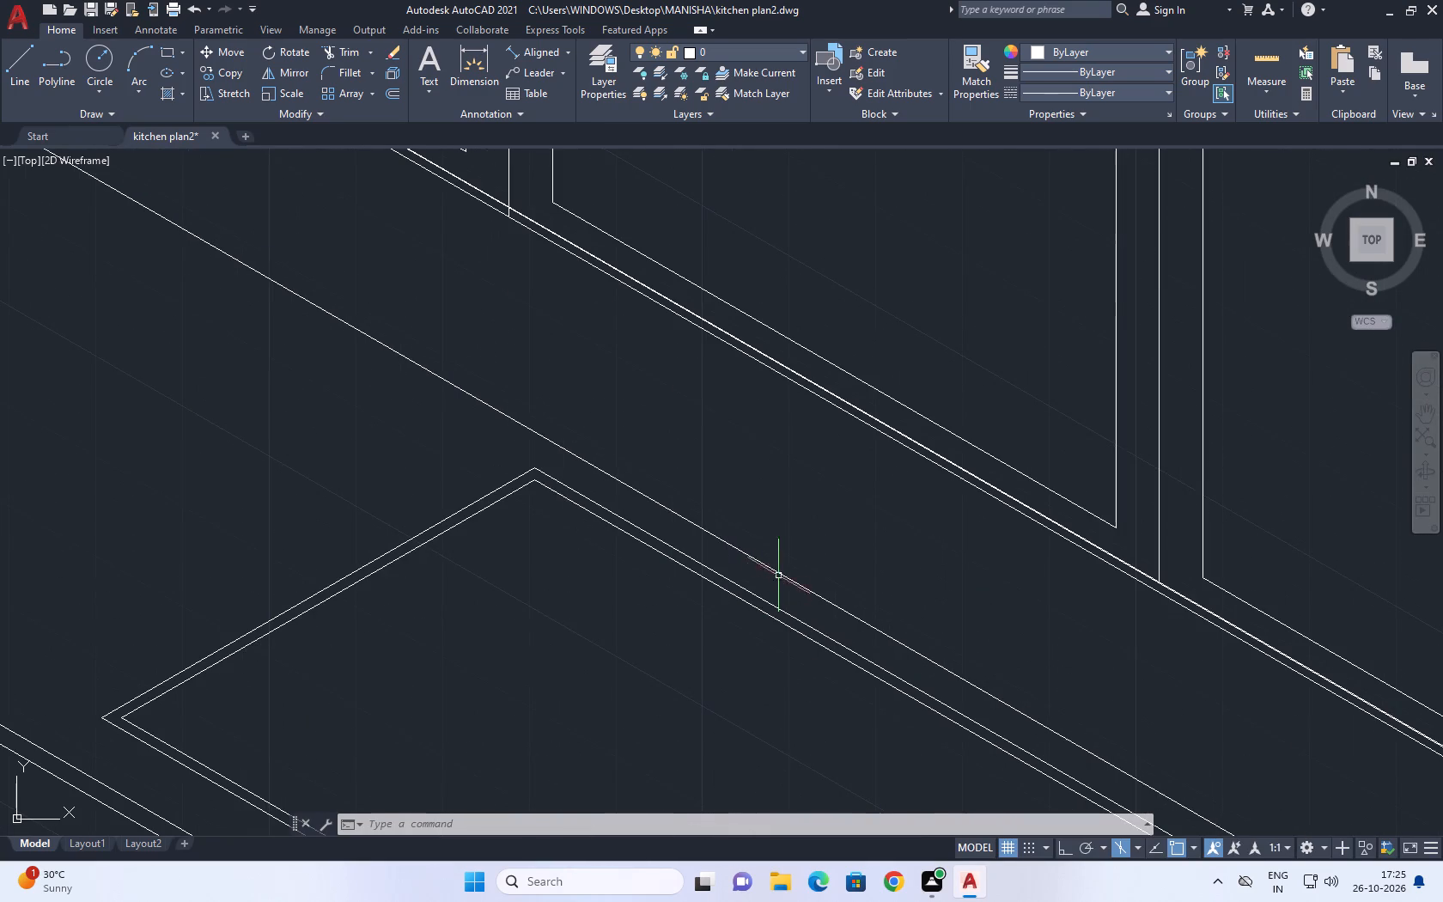
scroll(759, 565, "down", 3)
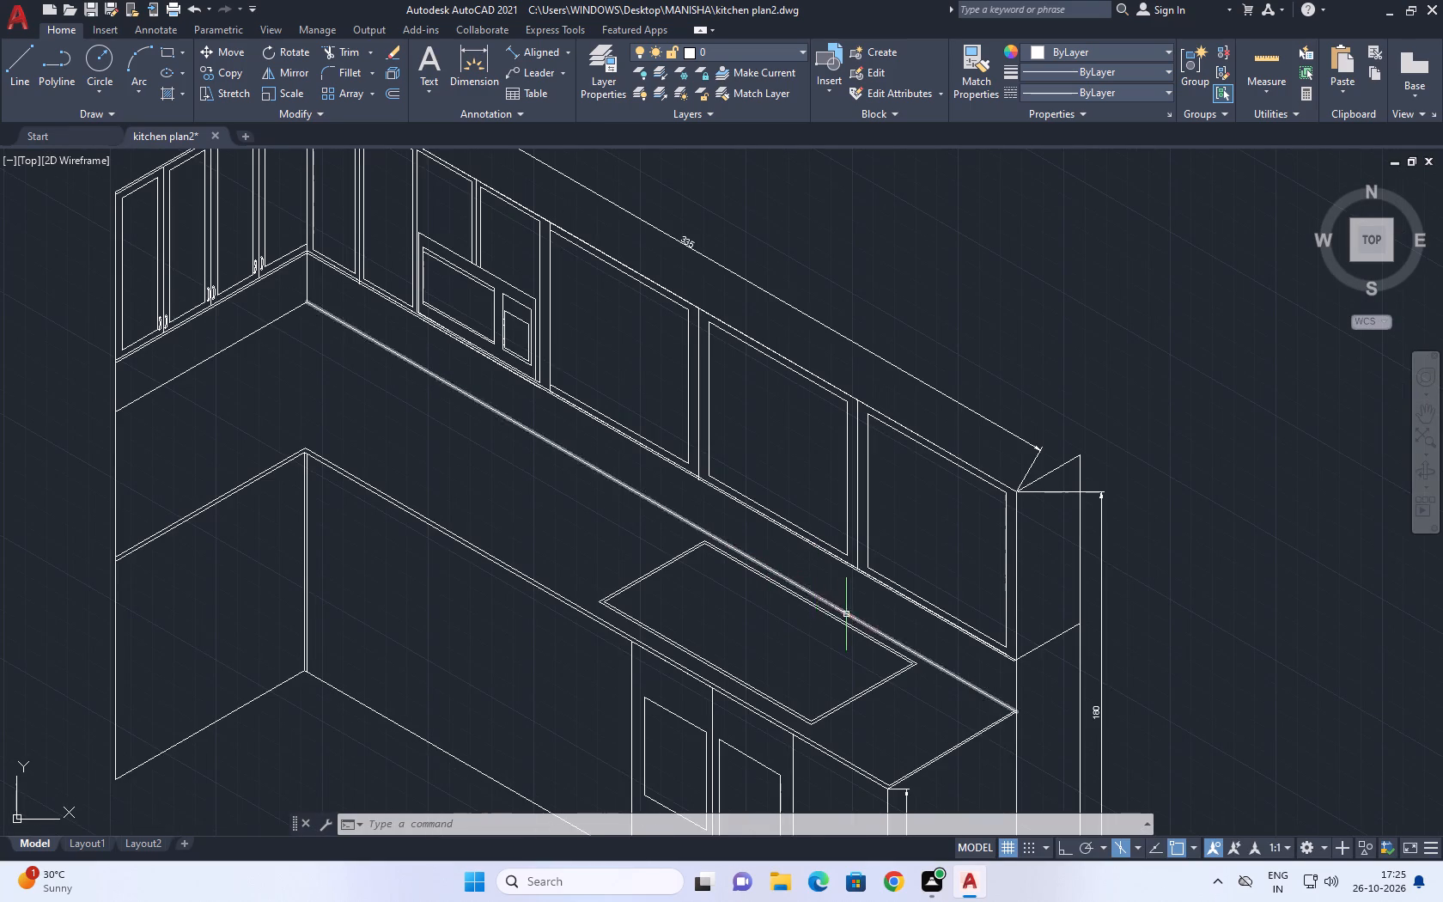
scroll(824, 627, "up", 3)
left_click(857, 591)
left_click(827, 608)
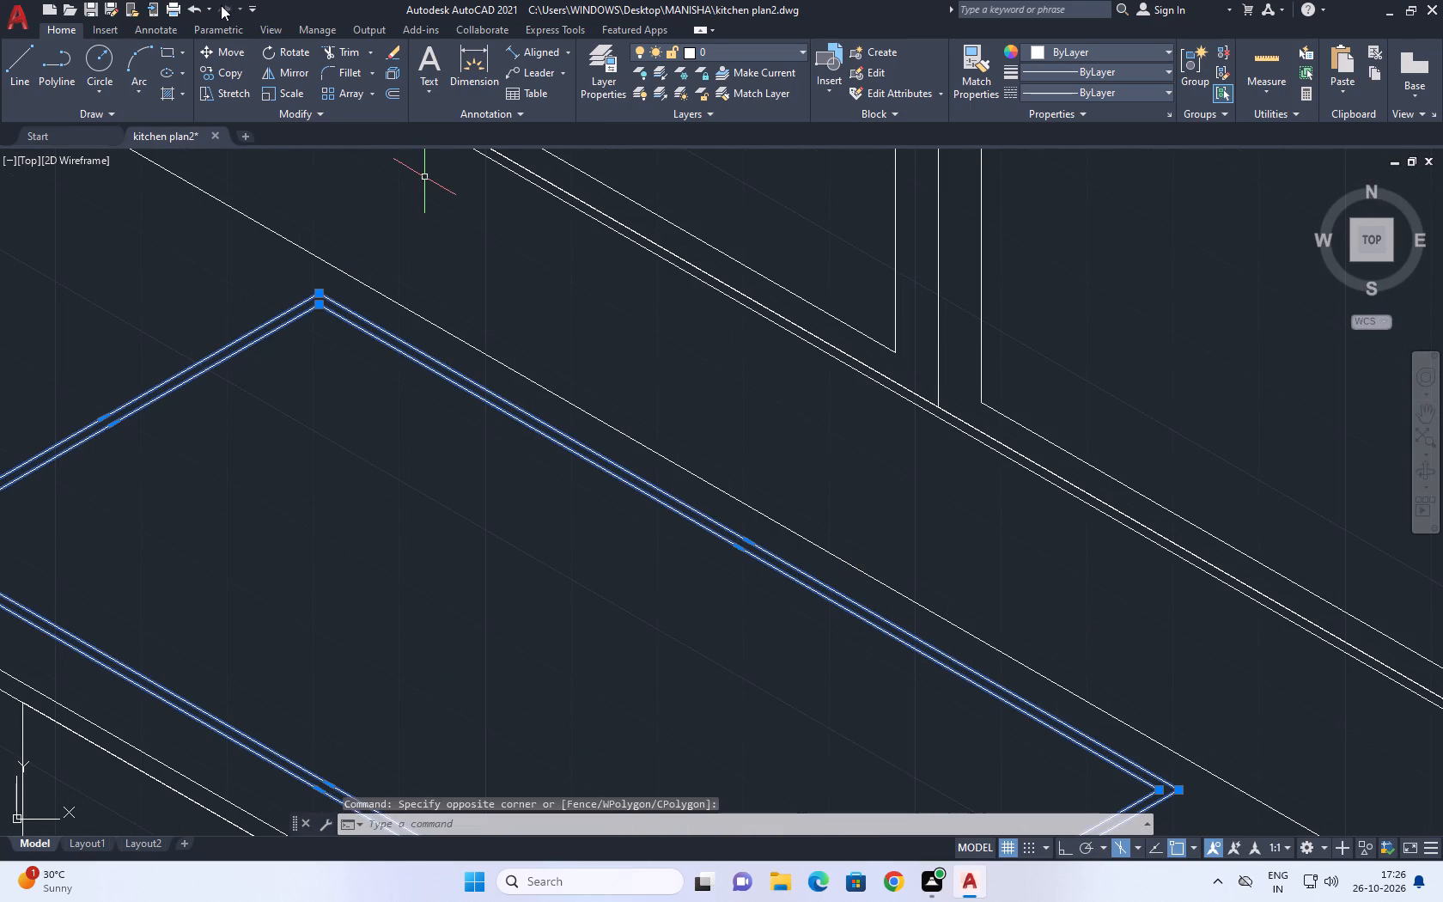
left_click(238, 55)
scroll(719, 513, "up", 1)
left_click(719, 510)
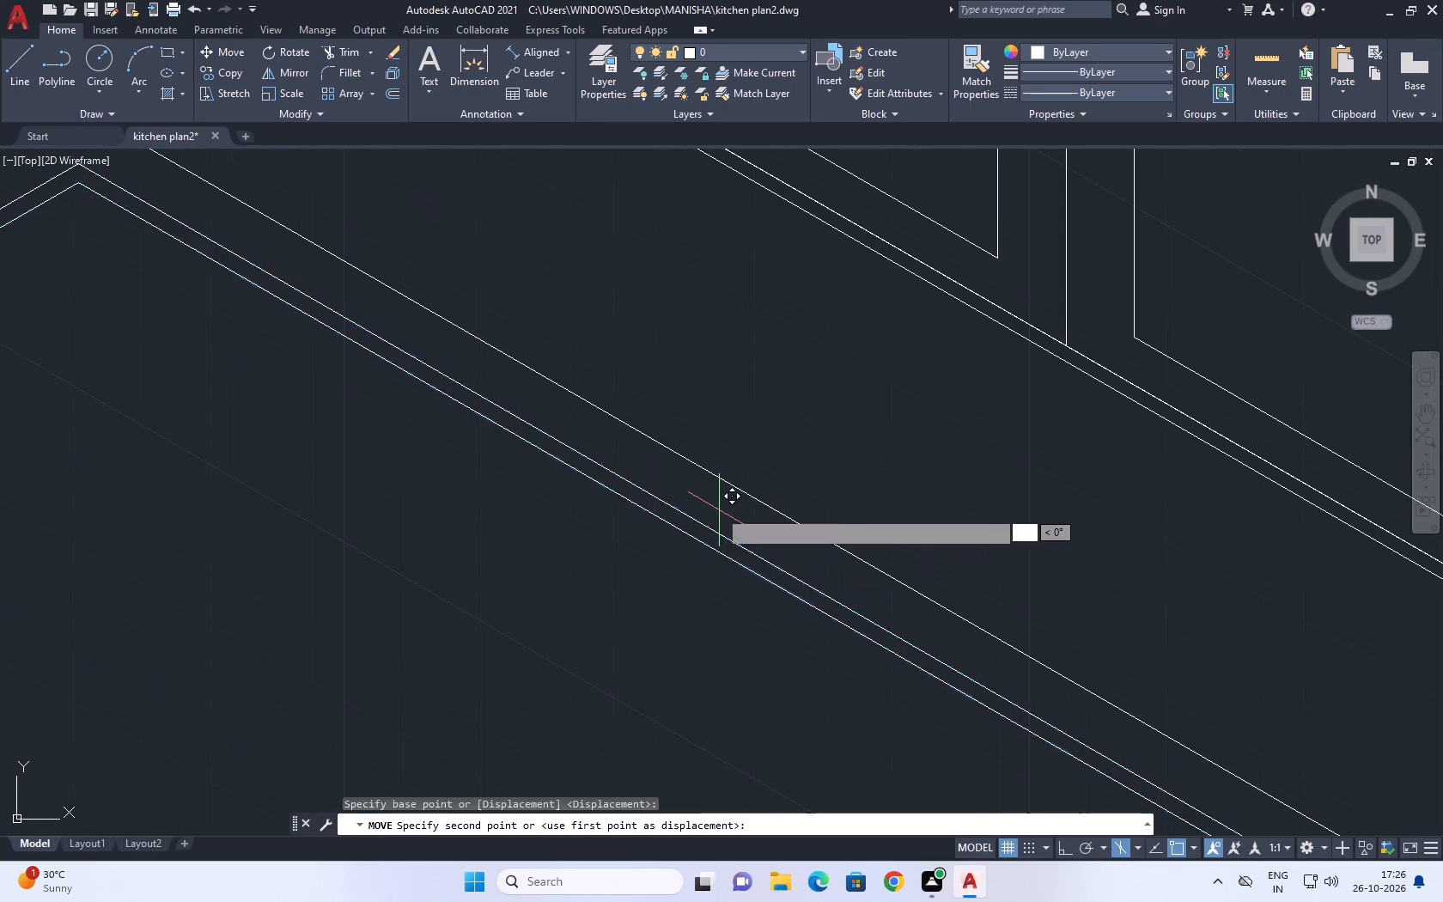
left_click(736, 491)
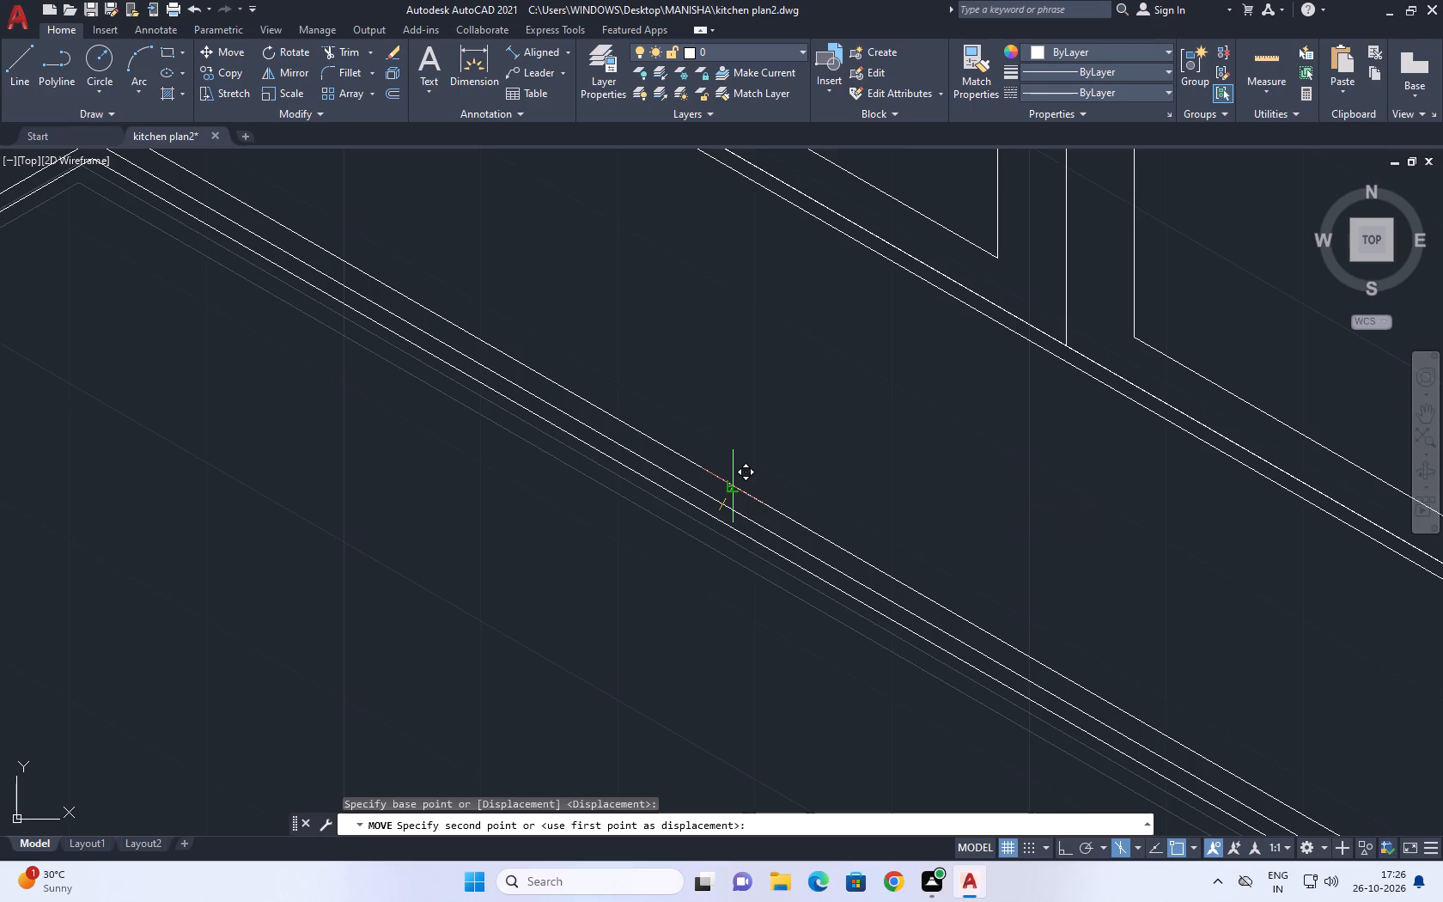
Draw a small three-point arc on the countertop just behind the sink's rear edge, for the new faucet spout.
scroll(754, 457, "down", 3)
middle_click_drag(760, 429, 715, 471)
scroll(712, 473, "up", 1)
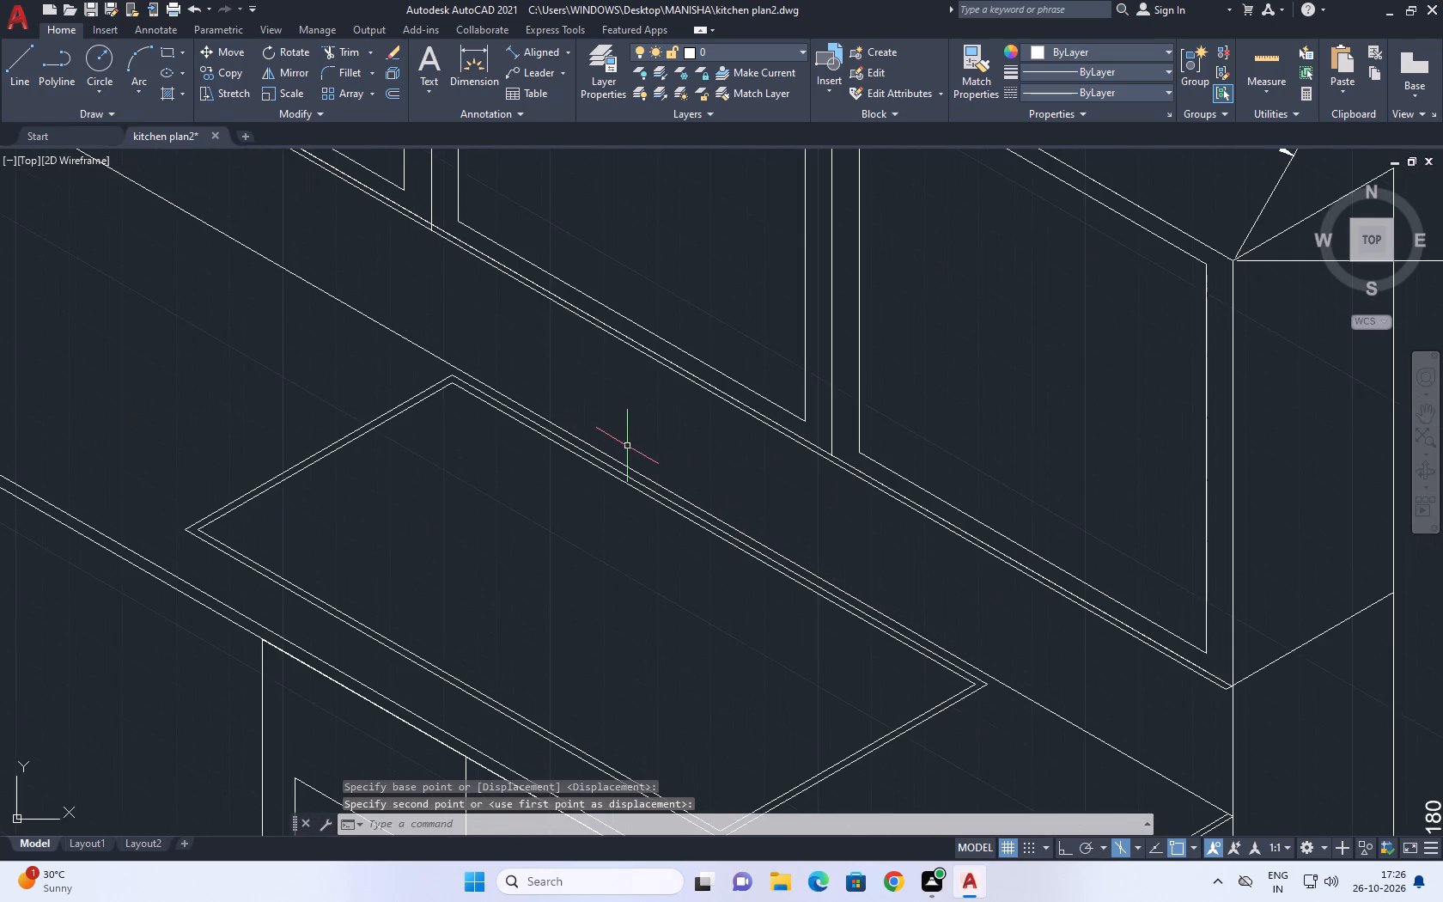
middle_click_drag(624, 454, 631, 496)
scroll(687, 658, "up", 1)
middle_click_drag(676, 640, 672, 450)
scroll(868, 689, "down", 2)
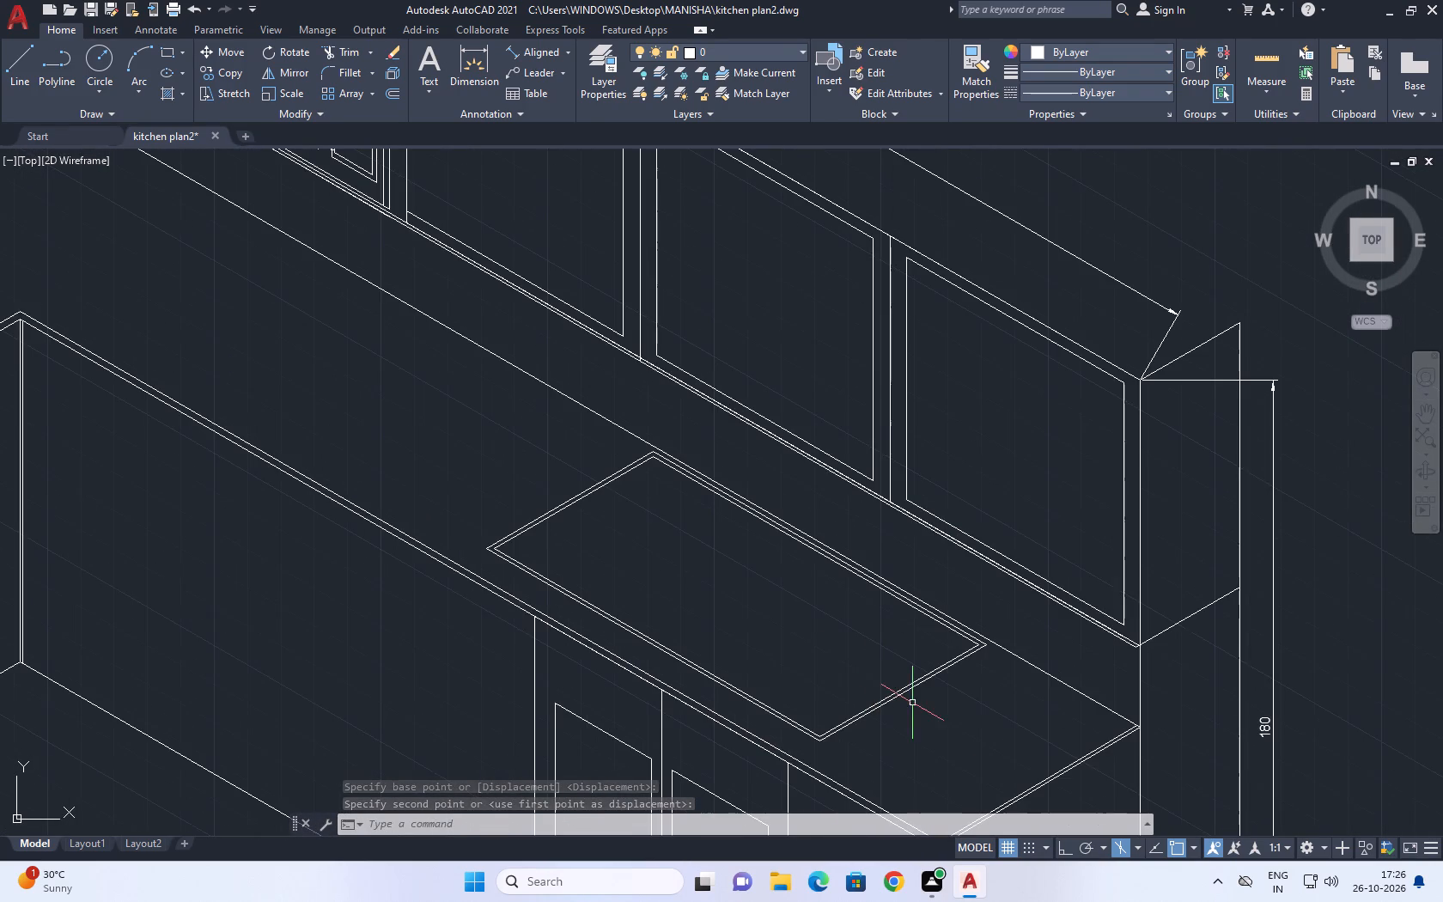
middle_click_drag(833, 639, 826, 693)
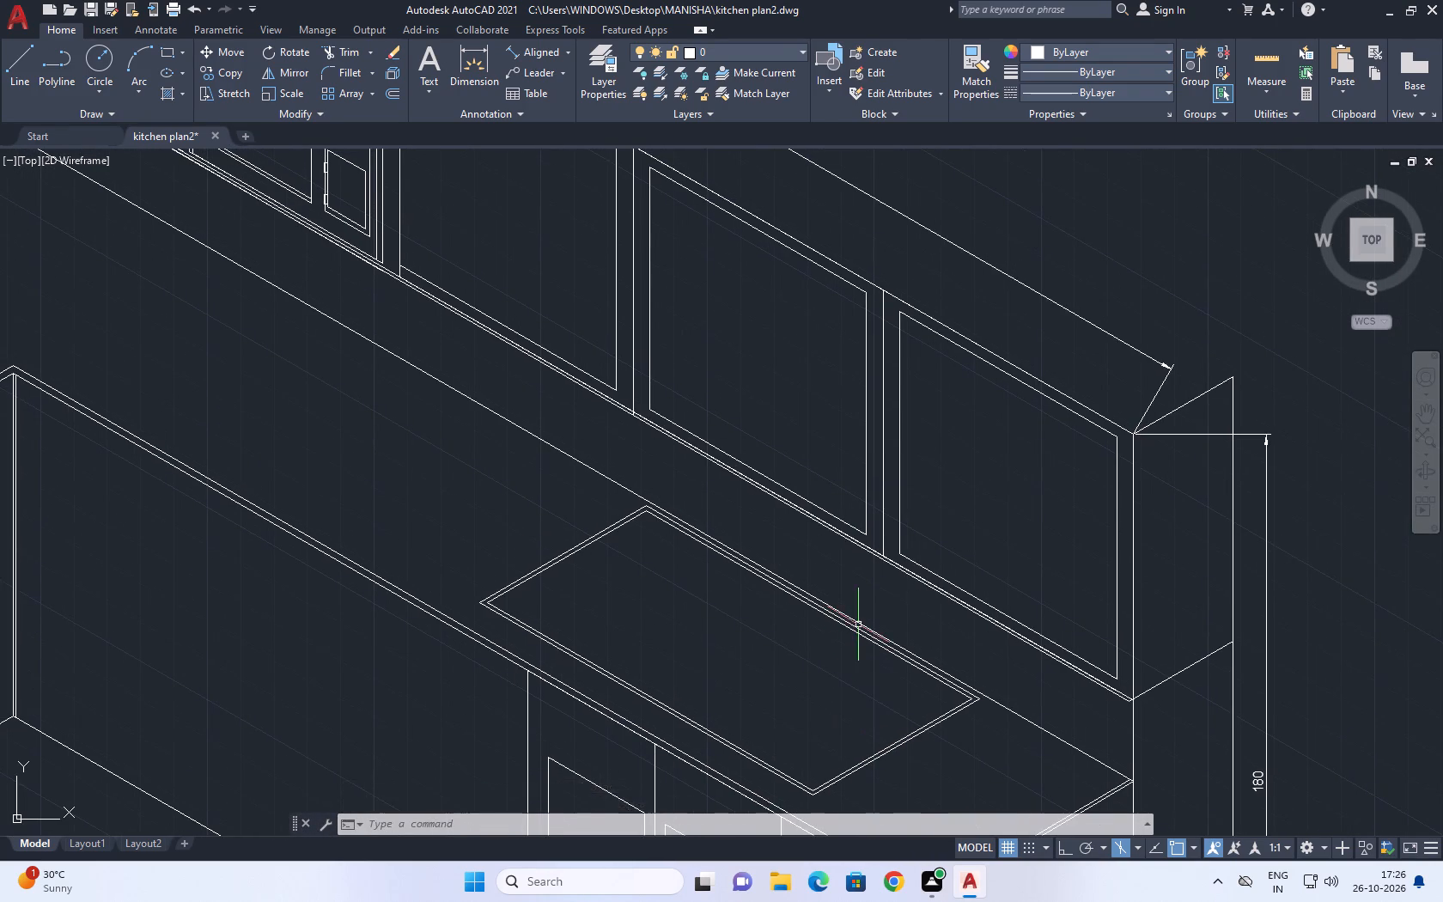
middle_click_drag(858, 623, 861, 701)
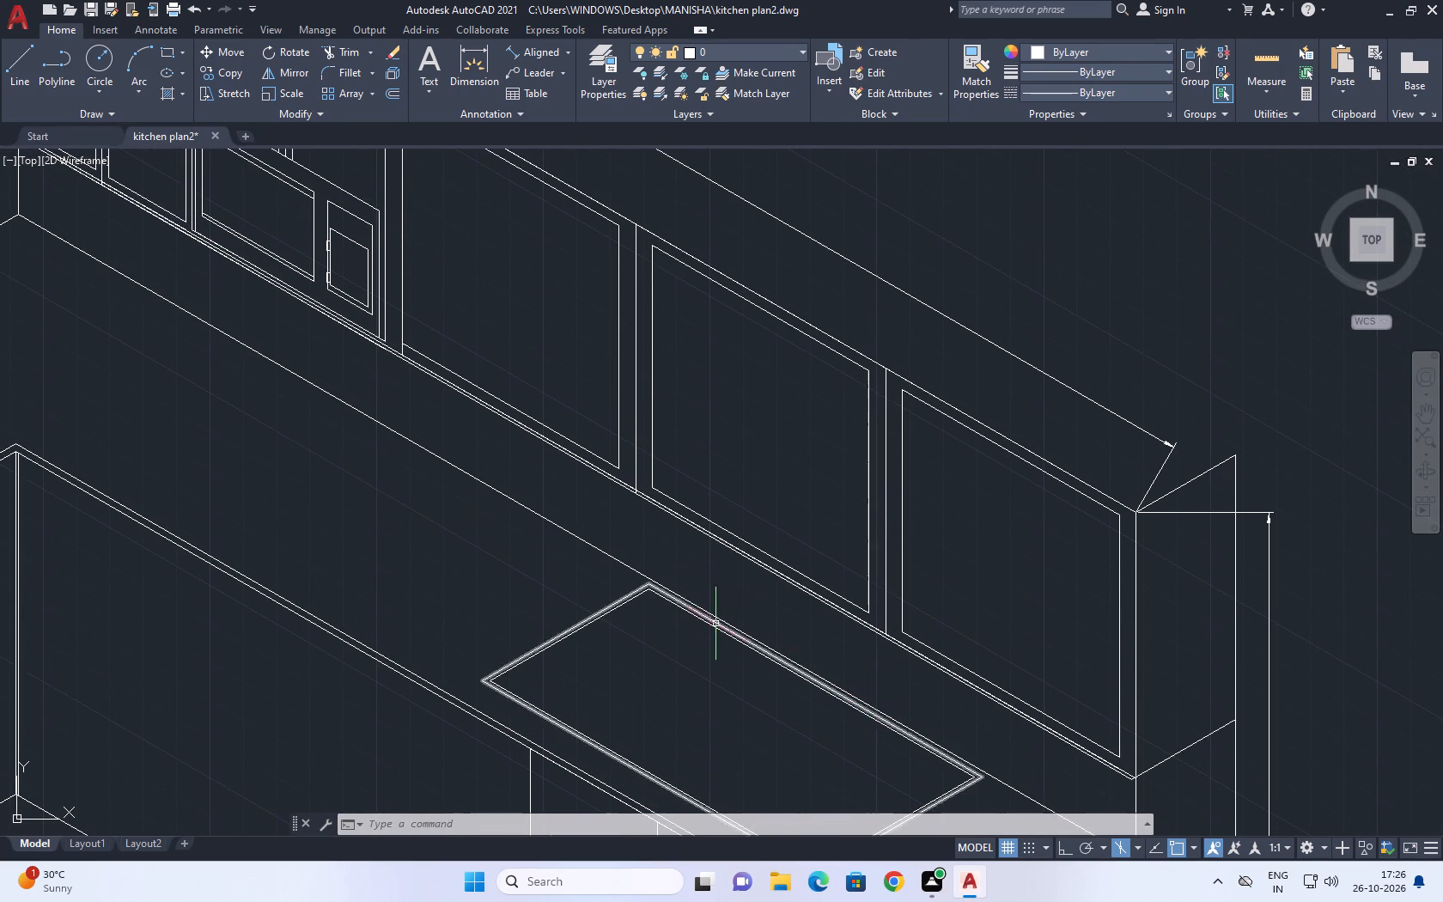
middle_click_drag(720, 638, 733, 604)
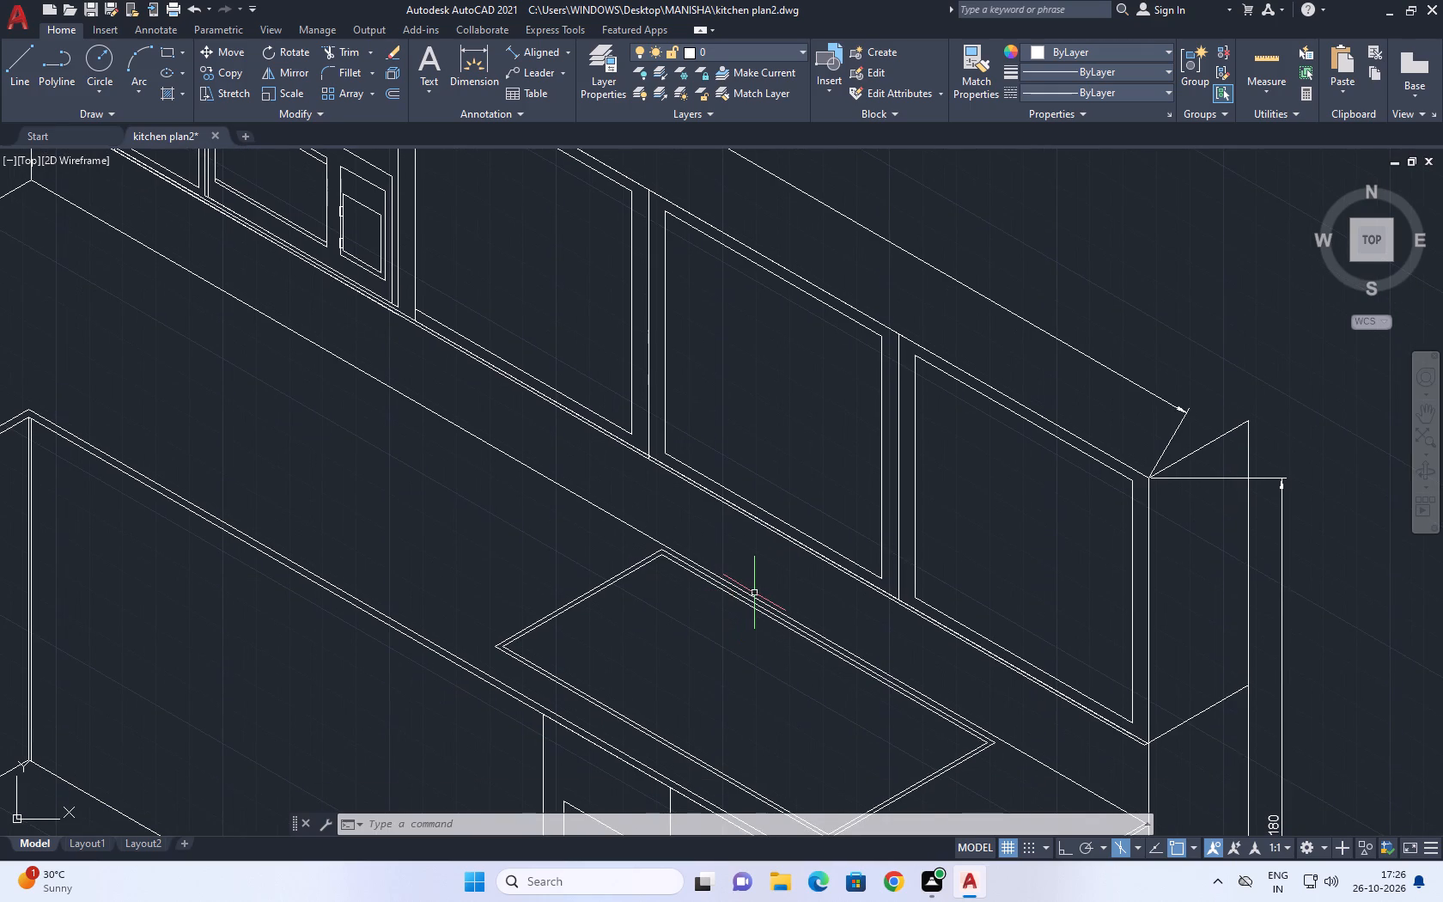
key("a")
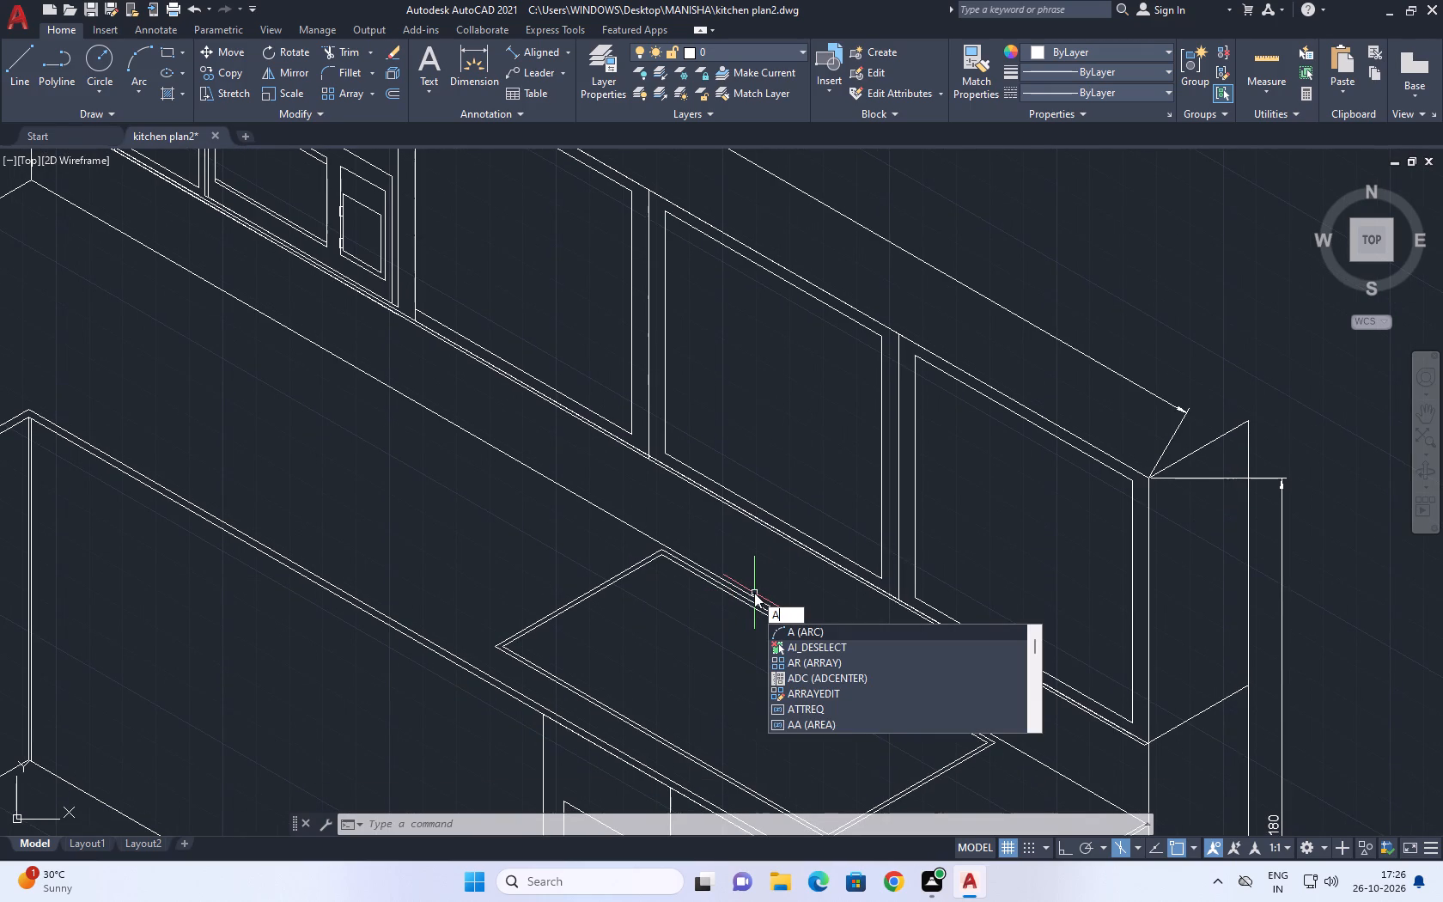
key("space")
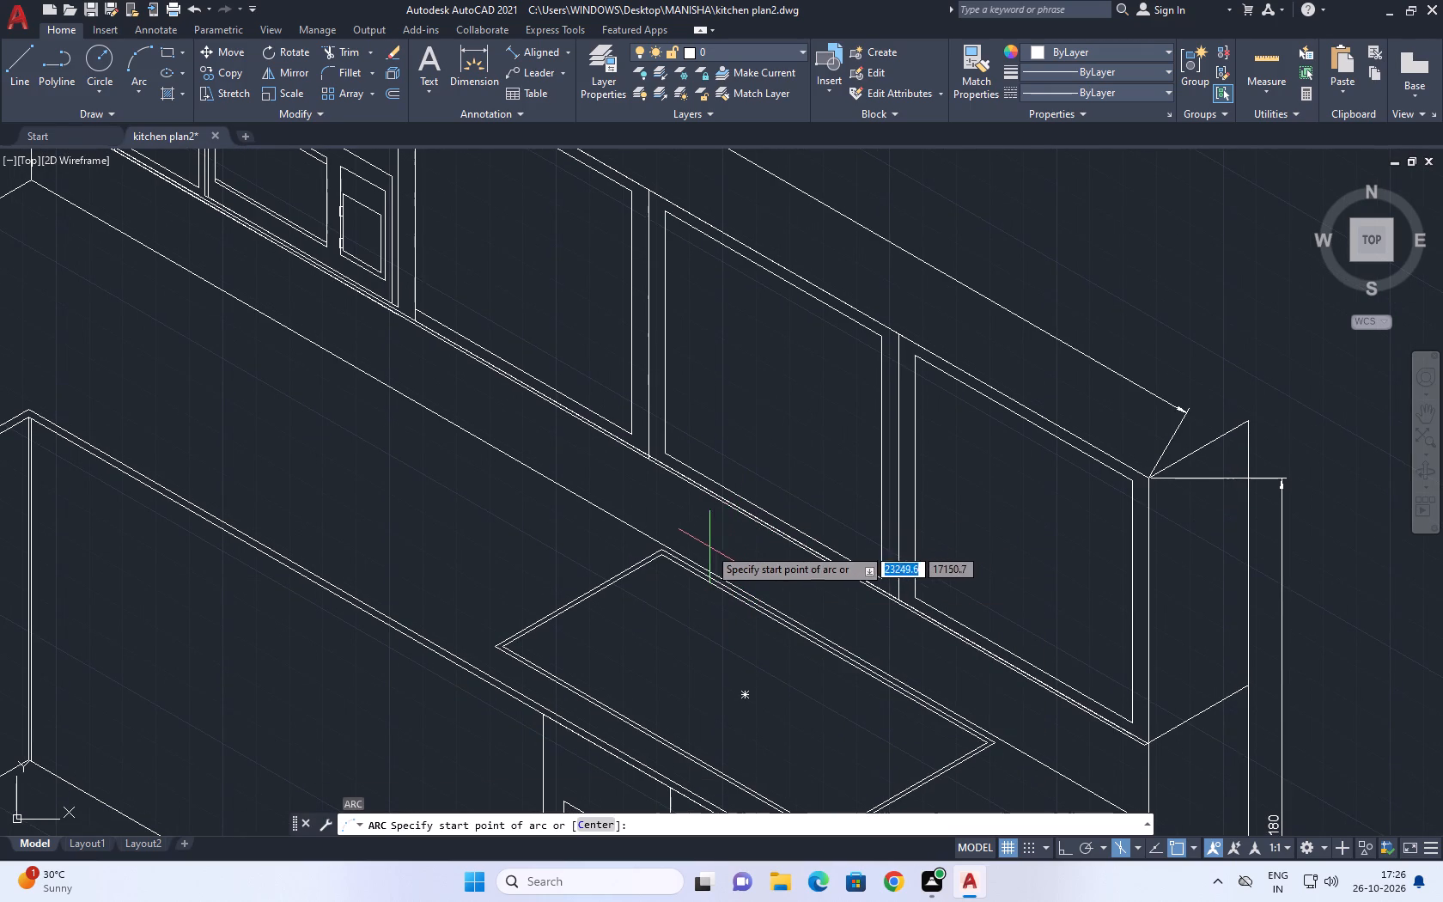
scroll(717, 552, "up", 4)
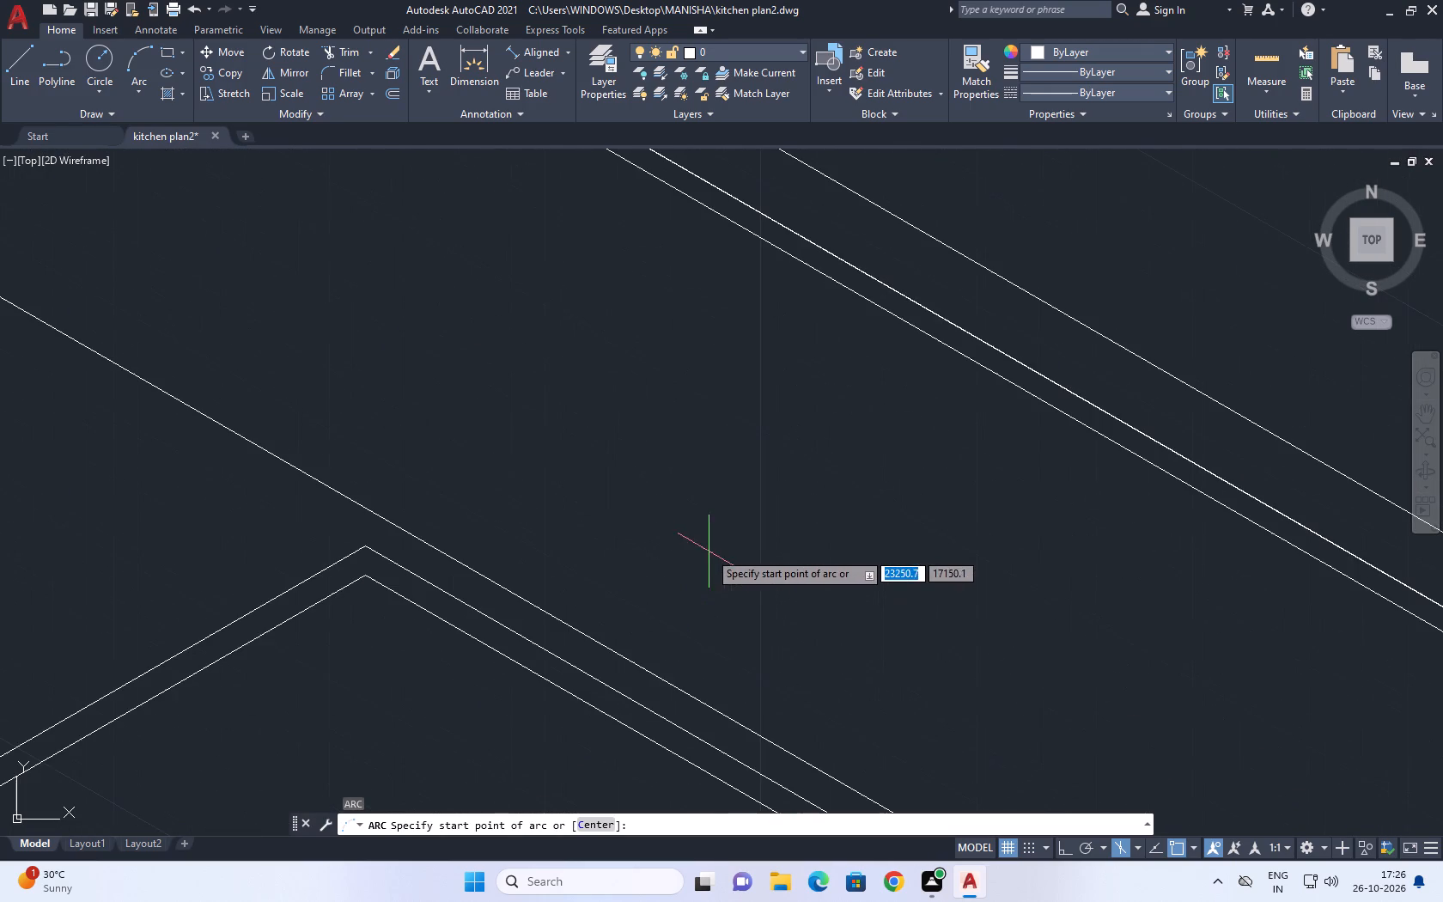
left_click(700, 582)
left_click(746, 501)
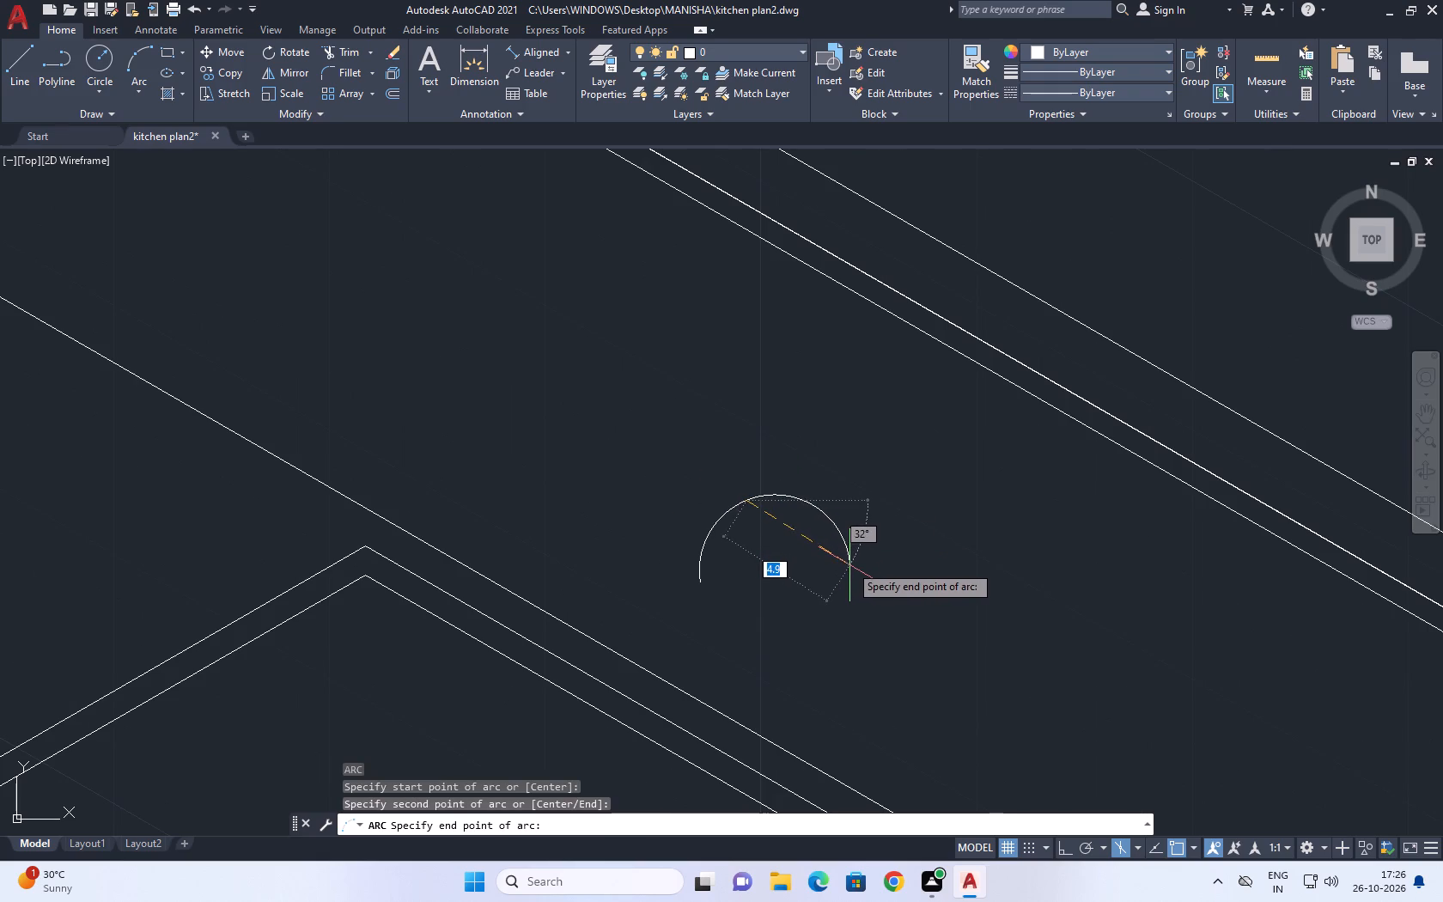
left_click(812, 509)
Stretch the spout arc's lower end slightly downward and clear the selection.
middle_click_drag(754, 533, 730, 410)
scroll(687, 447, "up", 2)
left_click(685, 496)
left_click(660, 454)
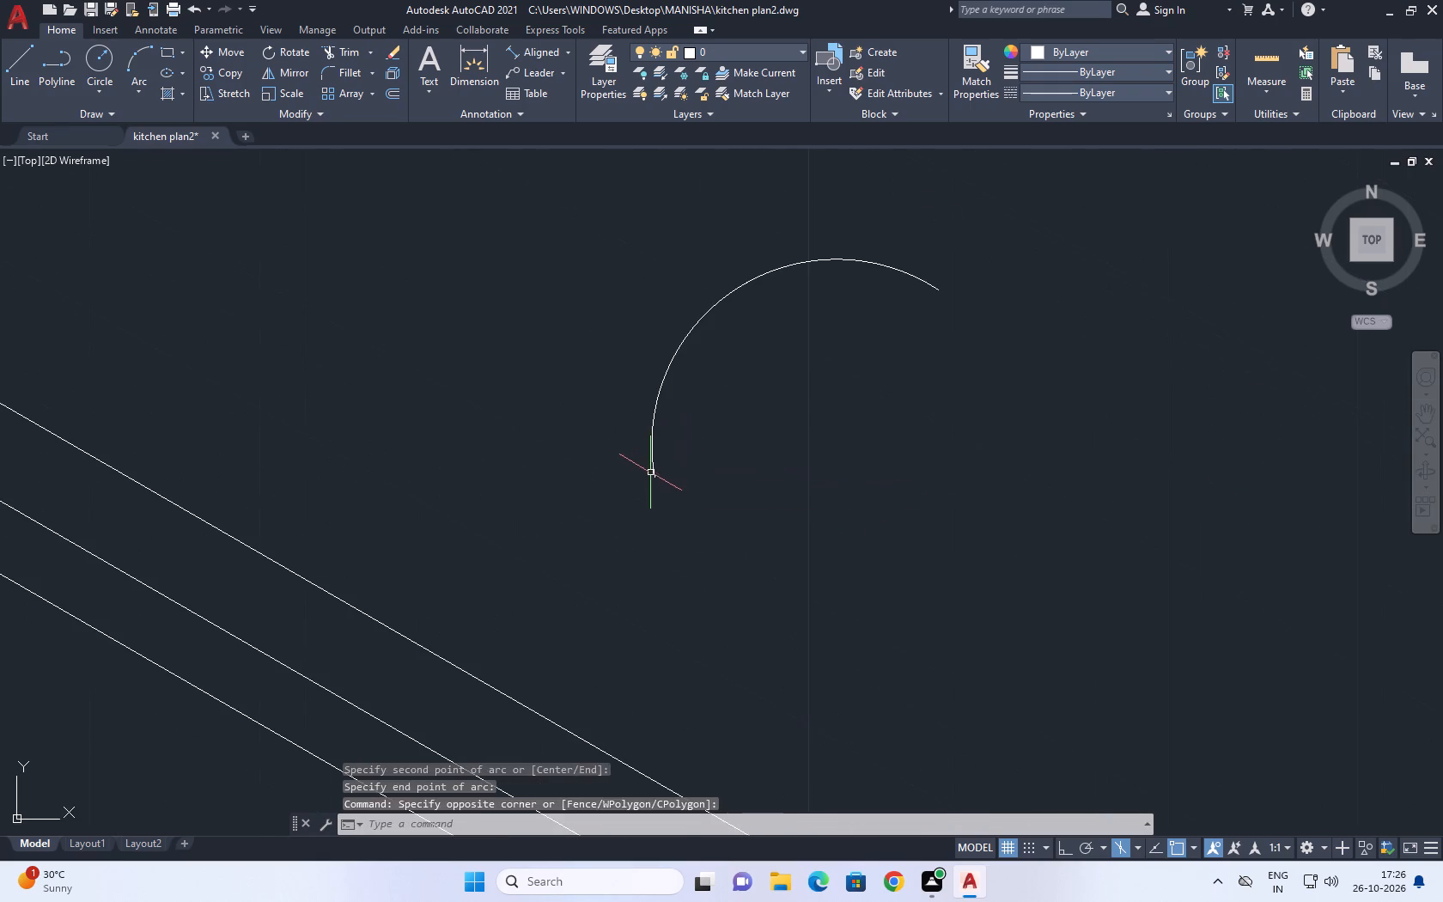
left_click(655, 478)
left_click(655, 477)
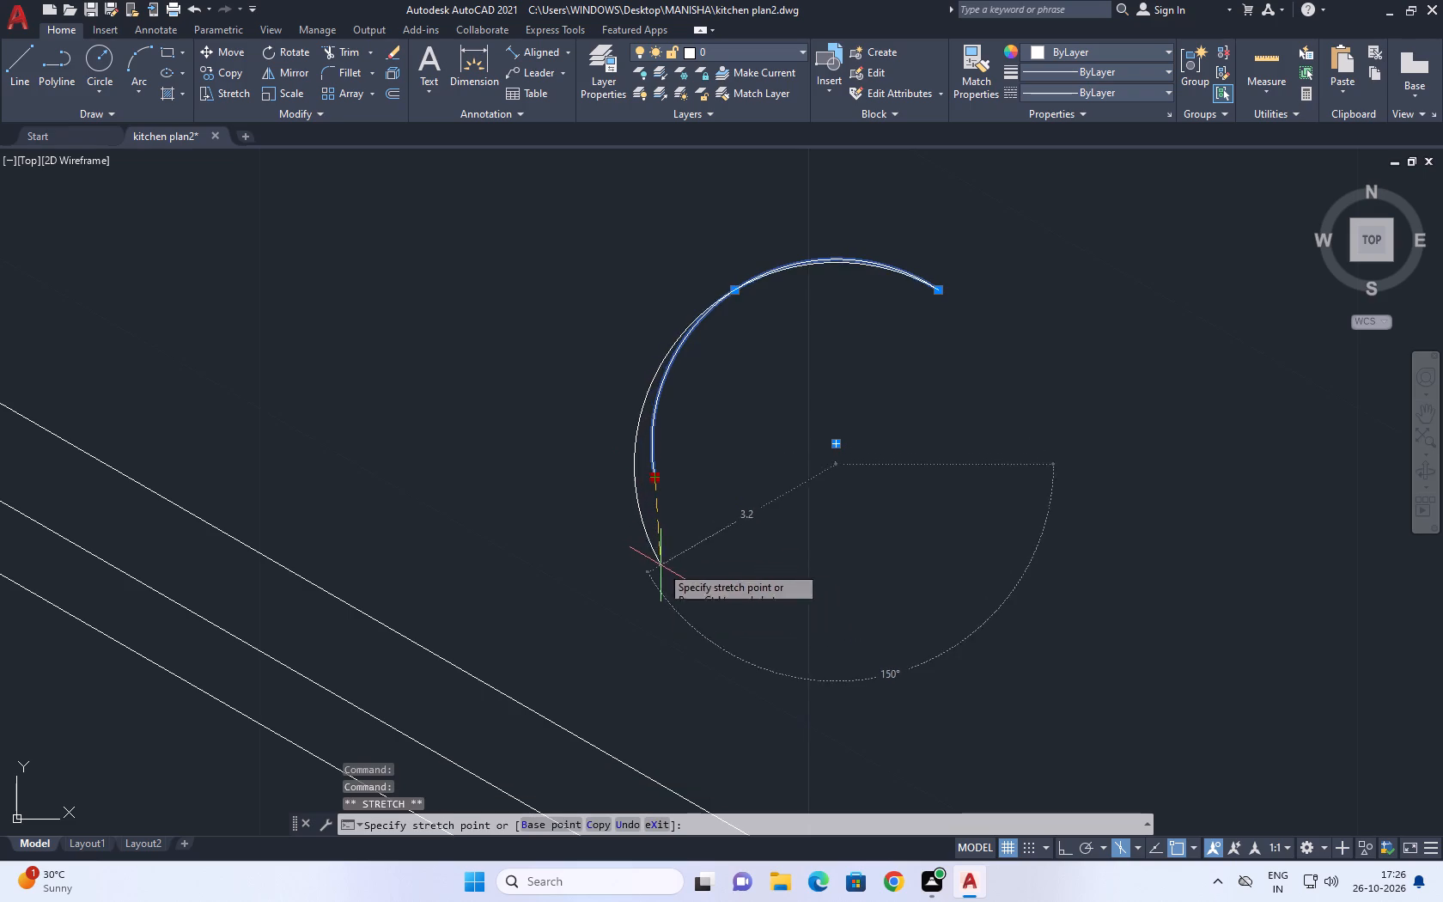
left_click(665, 491)
right_click(679, 510)
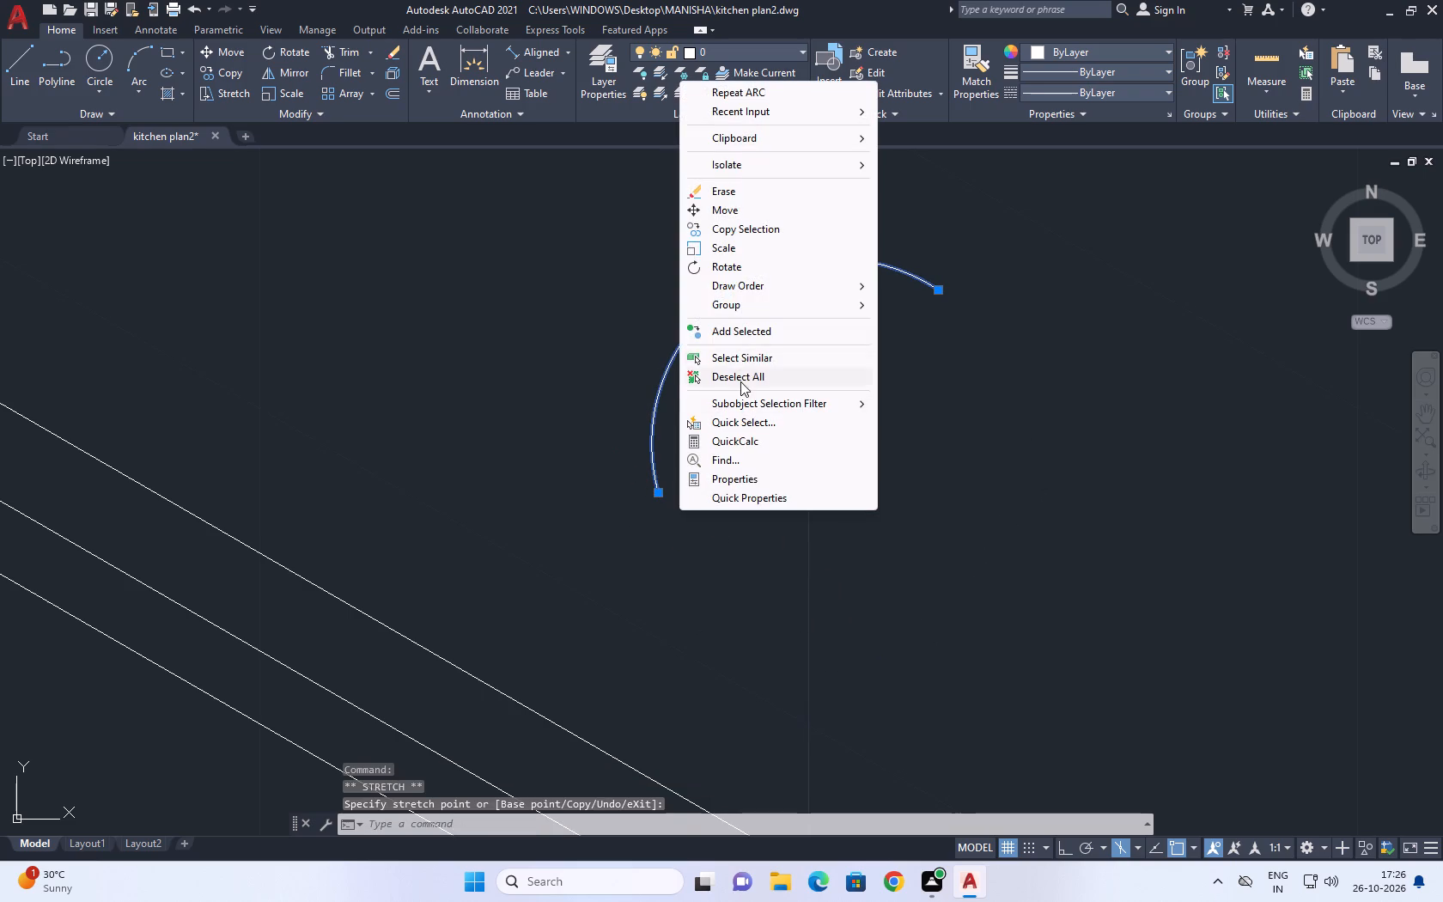
left_click(740, 381)
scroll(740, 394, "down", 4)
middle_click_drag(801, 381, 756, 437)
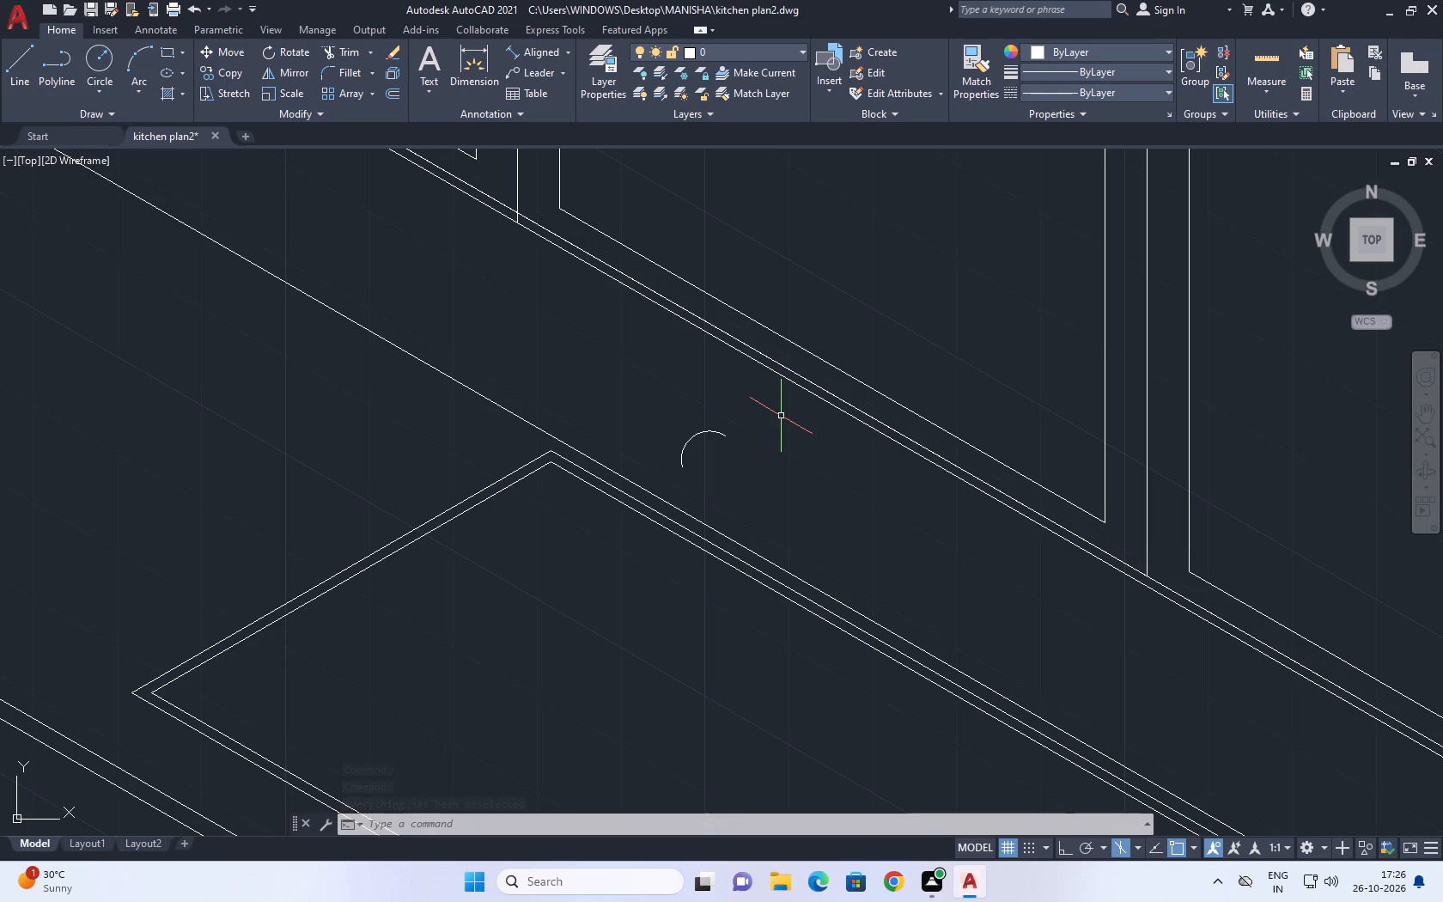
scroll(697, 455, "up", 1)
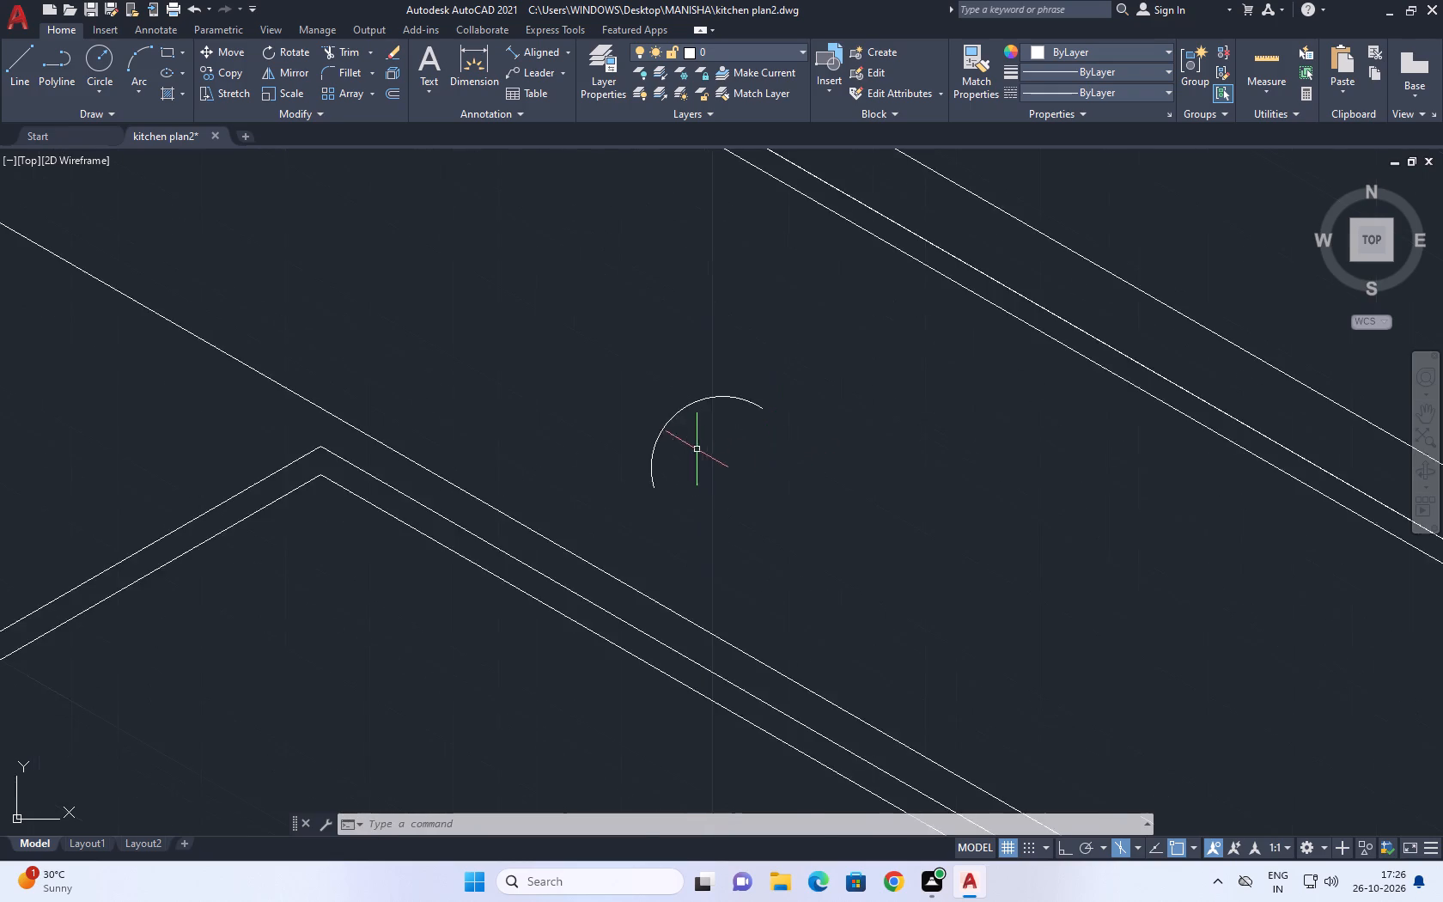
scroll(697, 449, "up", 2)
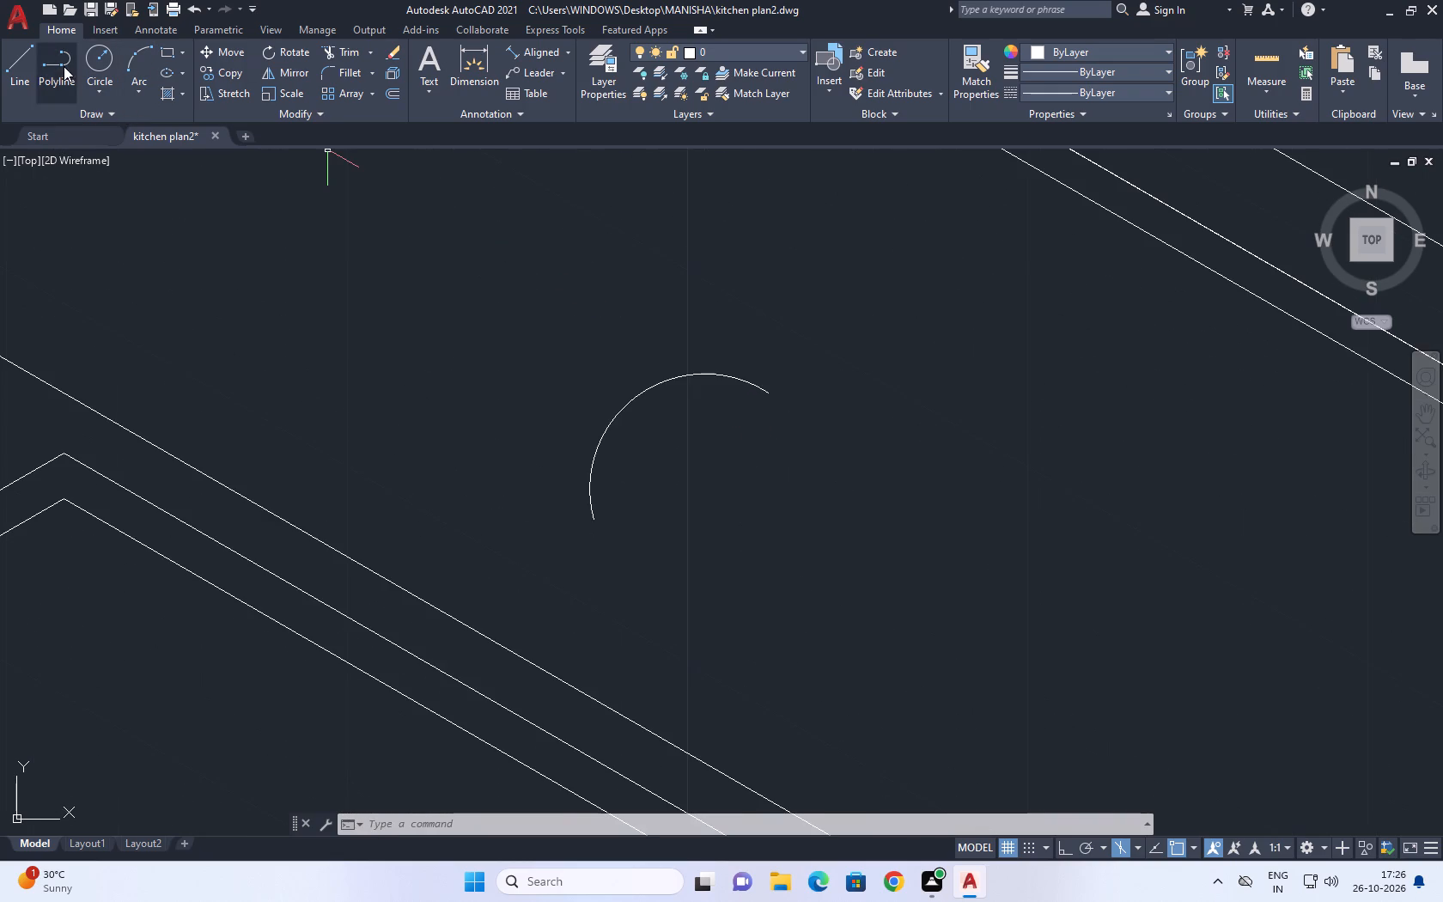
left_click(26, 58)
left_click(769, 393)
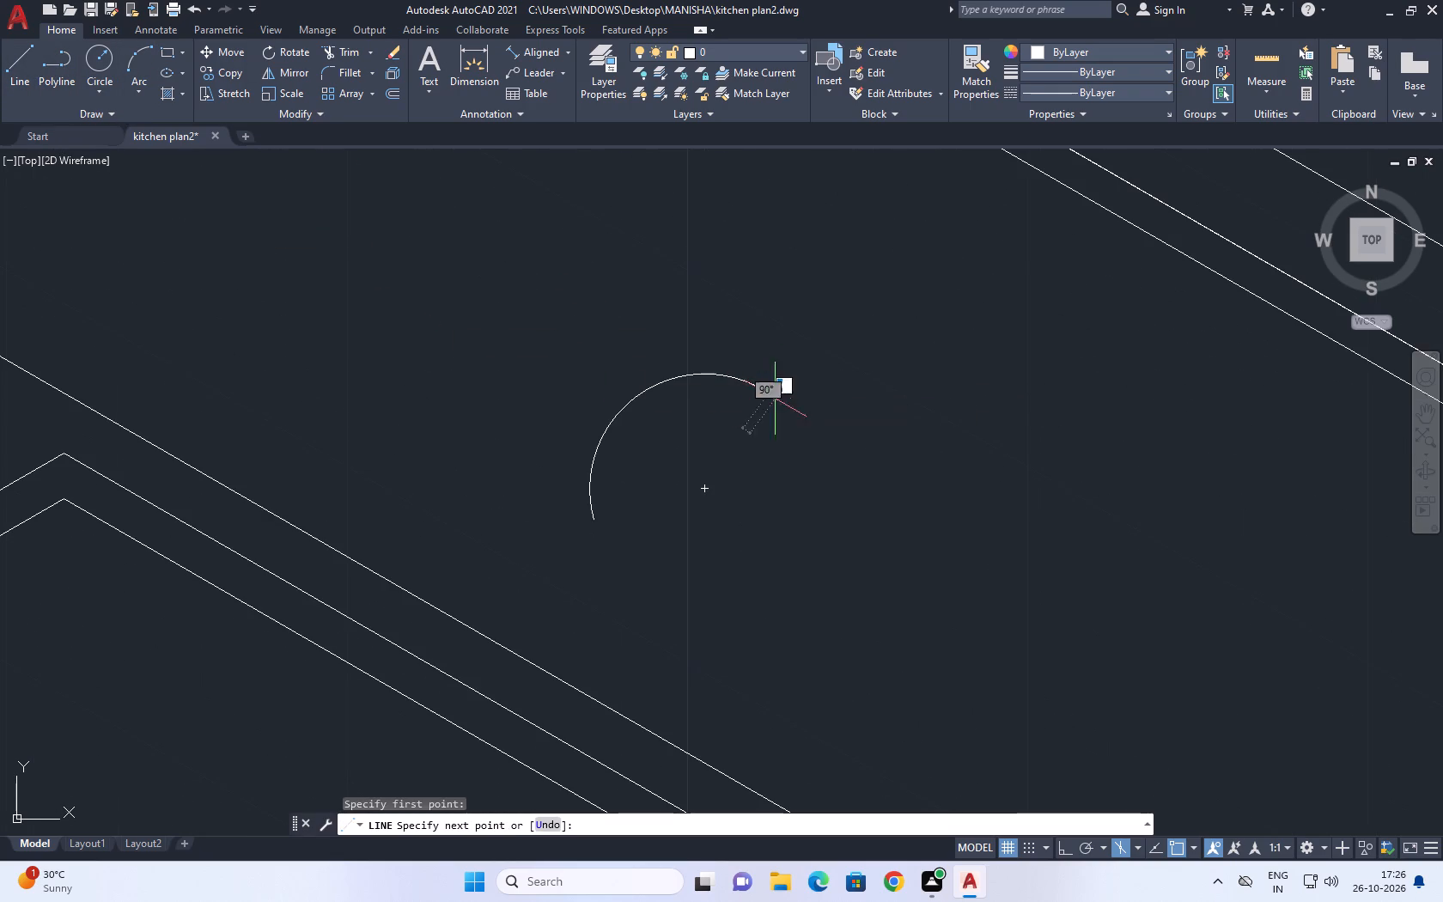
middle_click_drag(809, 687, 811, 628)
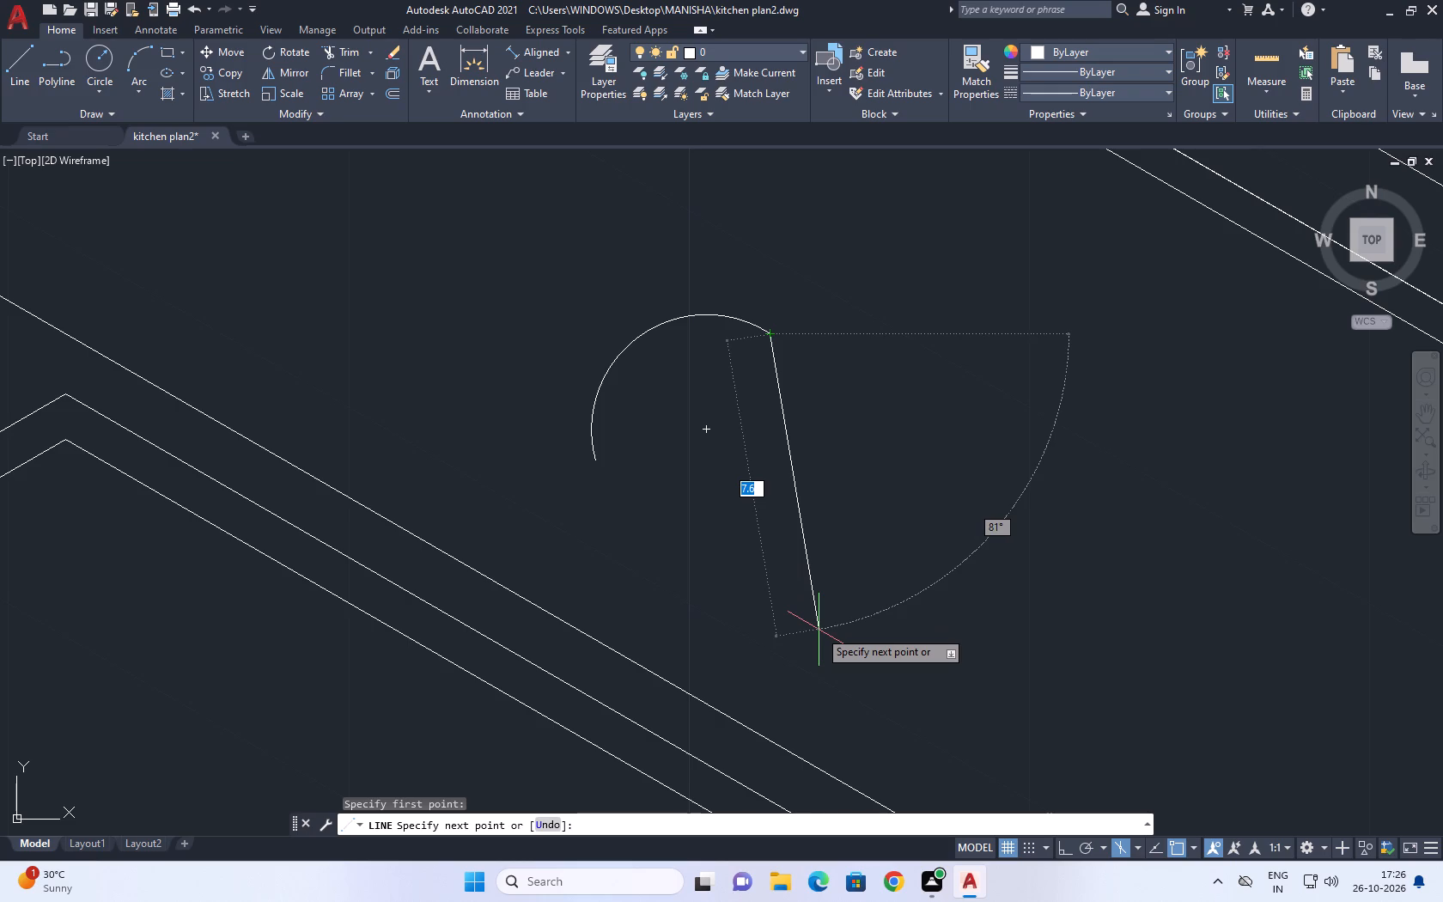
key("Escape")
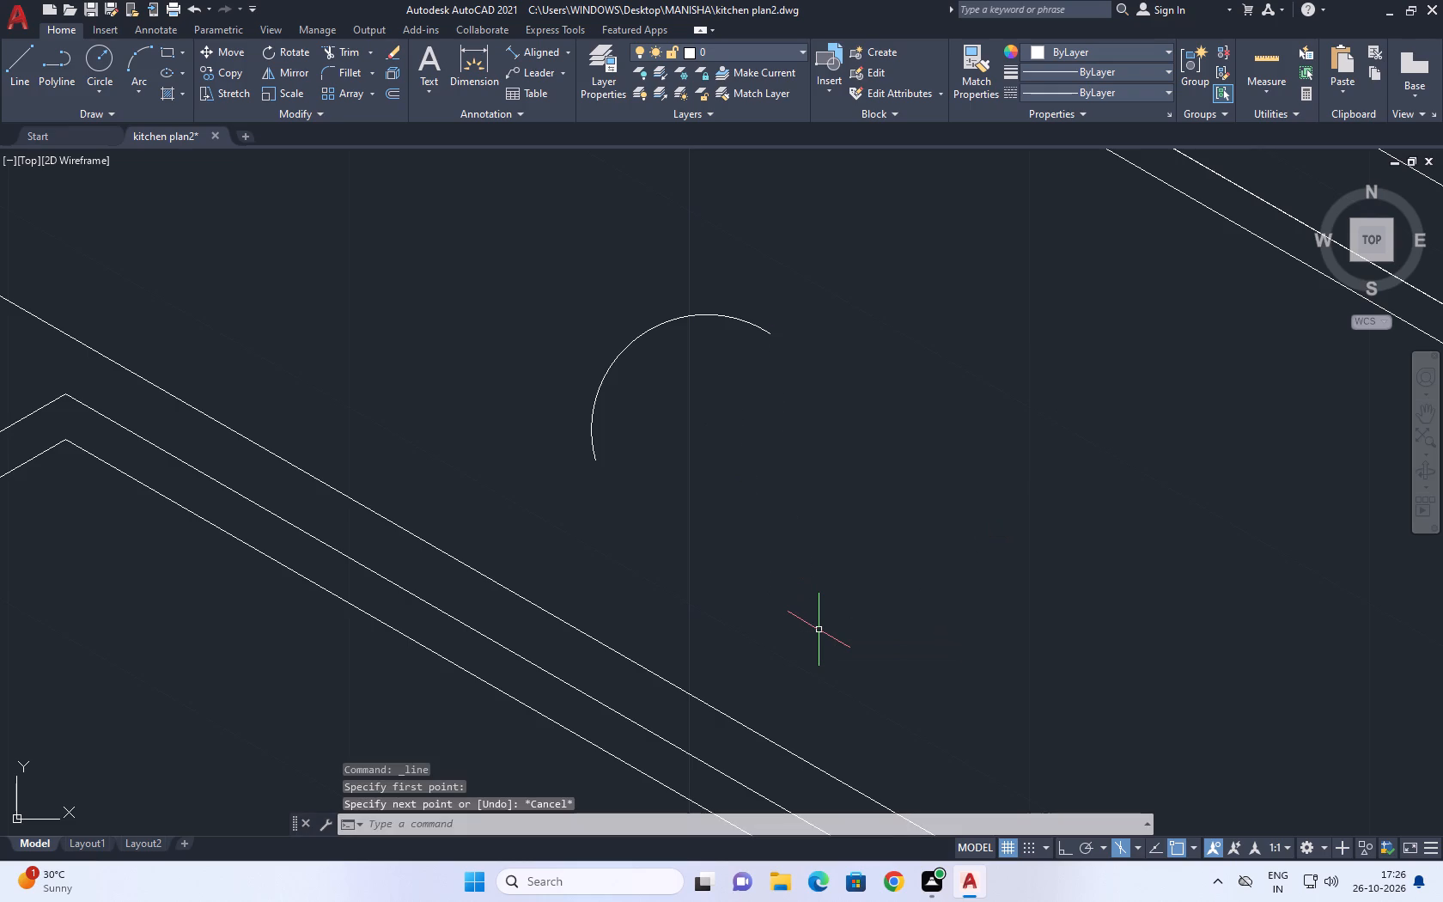
Reshape the spout arc into a shallower curve by raising its lower end and lowering its opposite end.
middle_click_drag(774, 618, 790, 639)
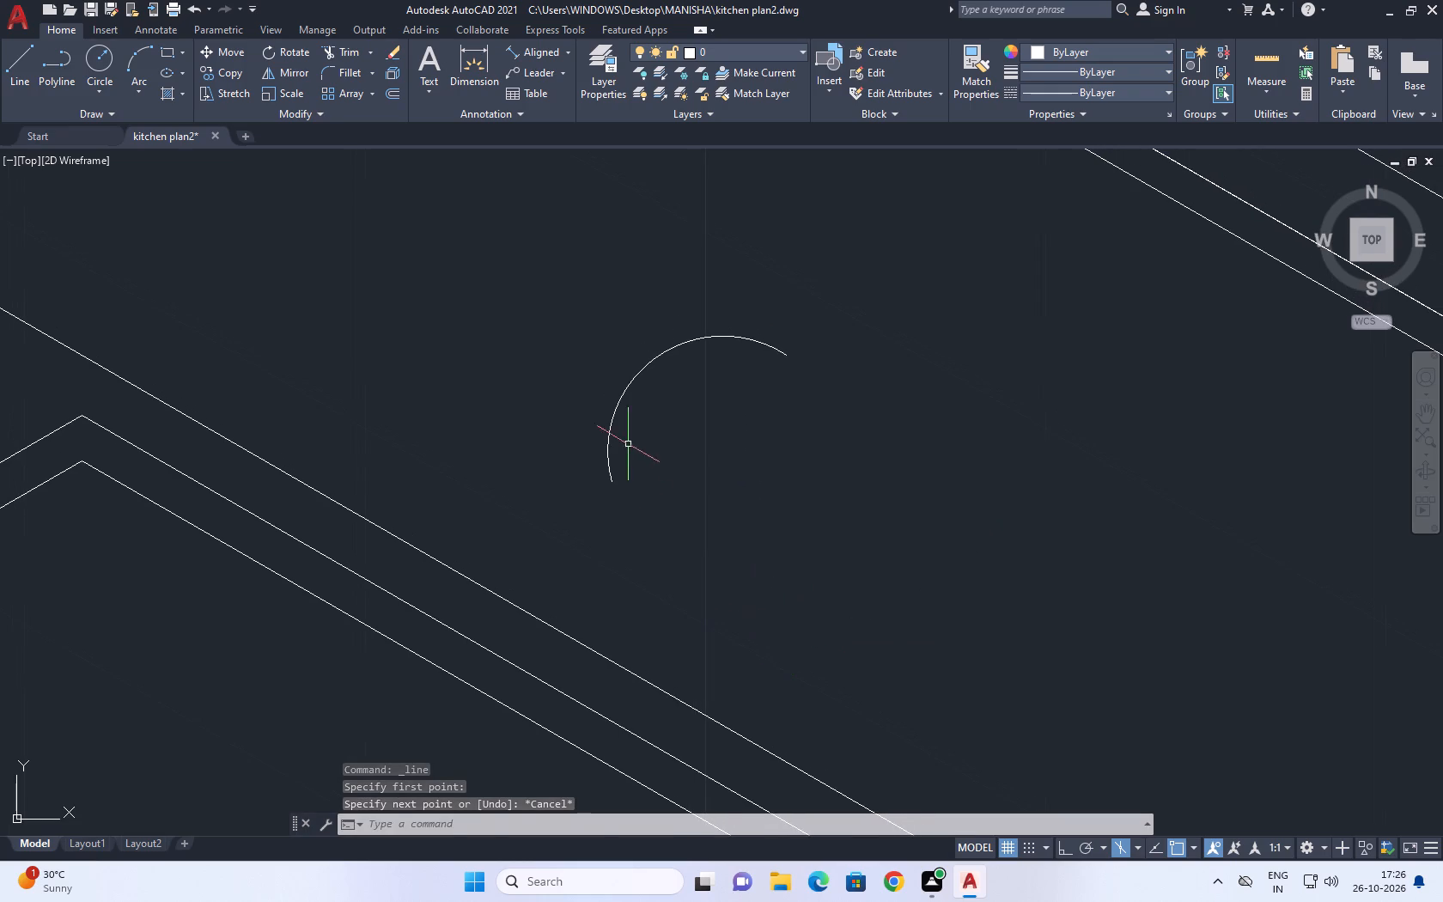
left_click(628, 444)
left_click(602, 418)
left_click_drag(614, 484, 611, 474)
left_click(604, 397)
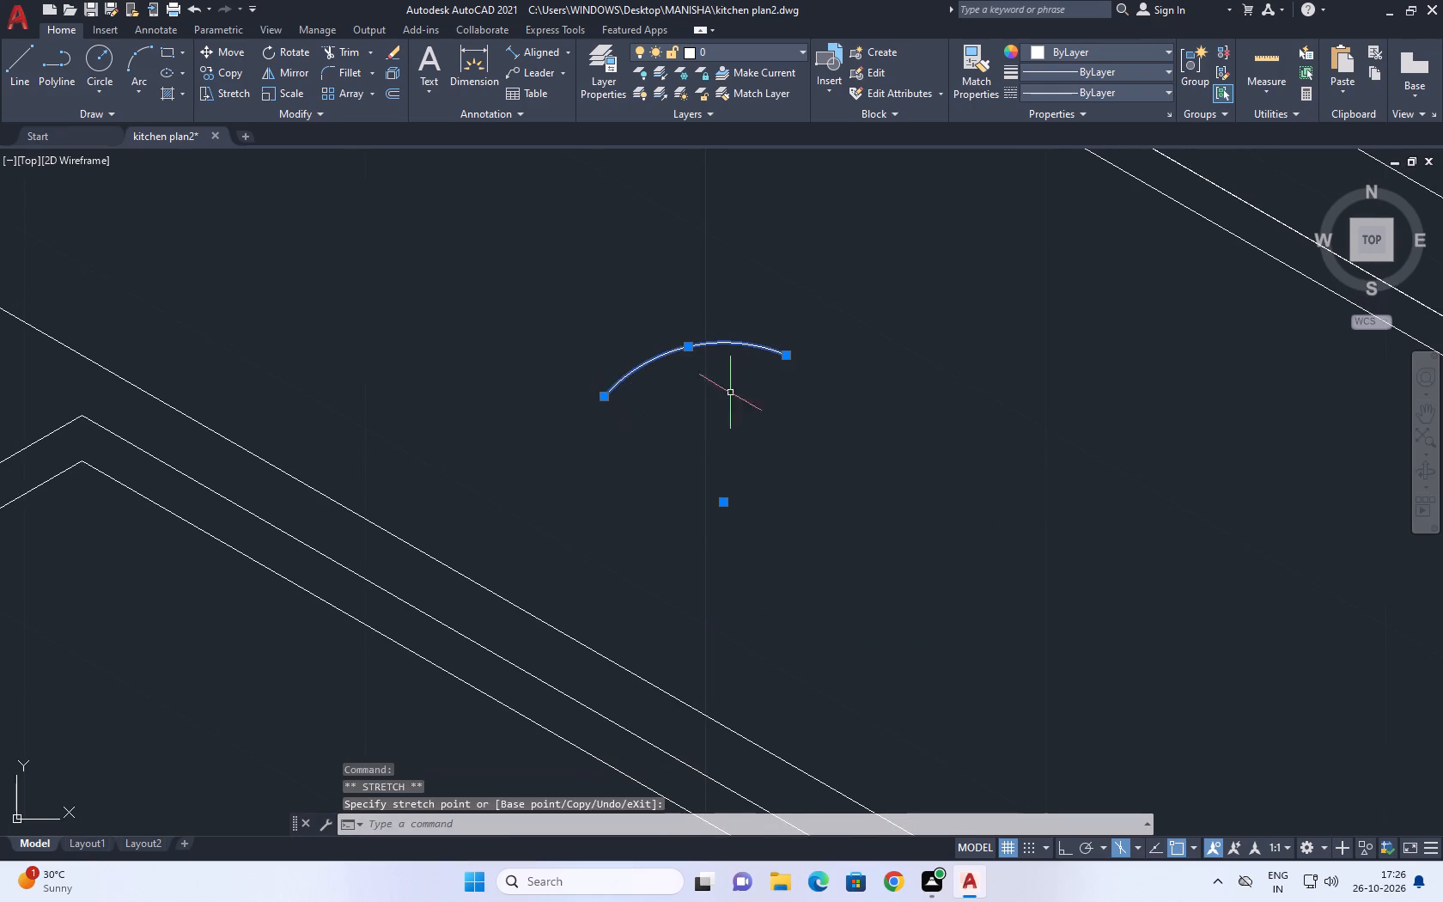
left_click(788, 352)
left_click(792, 387)
Stretch both ends of the spout arc farther down for a rounder, more even curve, and clear the selection.
scroll(693, 388, "down", 4)
middle_click(793, 424)
scroll(697, 382, "up", 3)
middle_click_drag(641, 405, 622, 402)
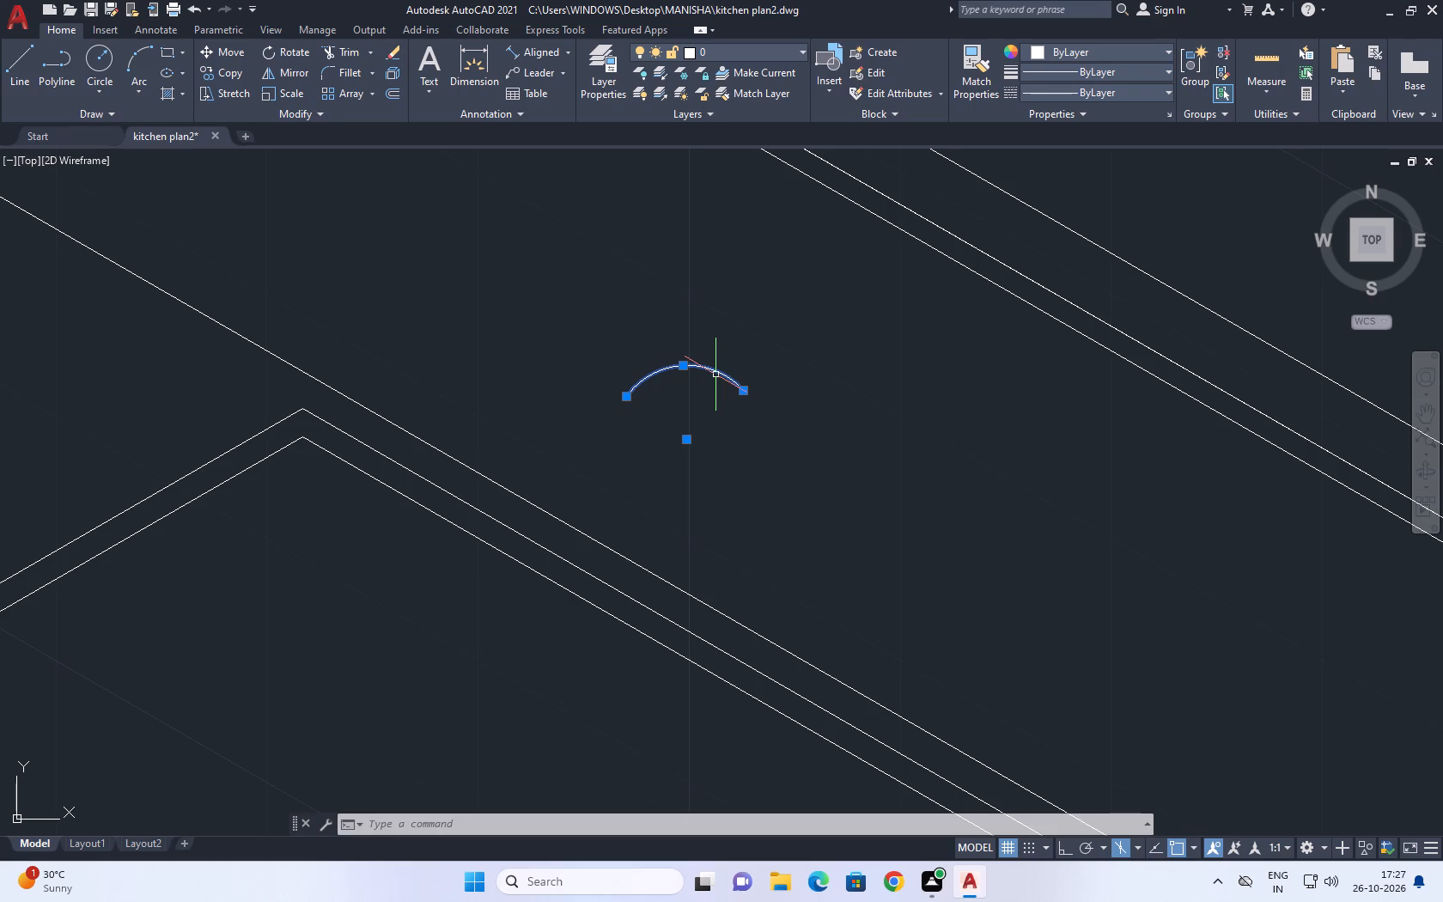
scroll(753, 411, "down", 1)
scroll(735, 401, "up", 2)
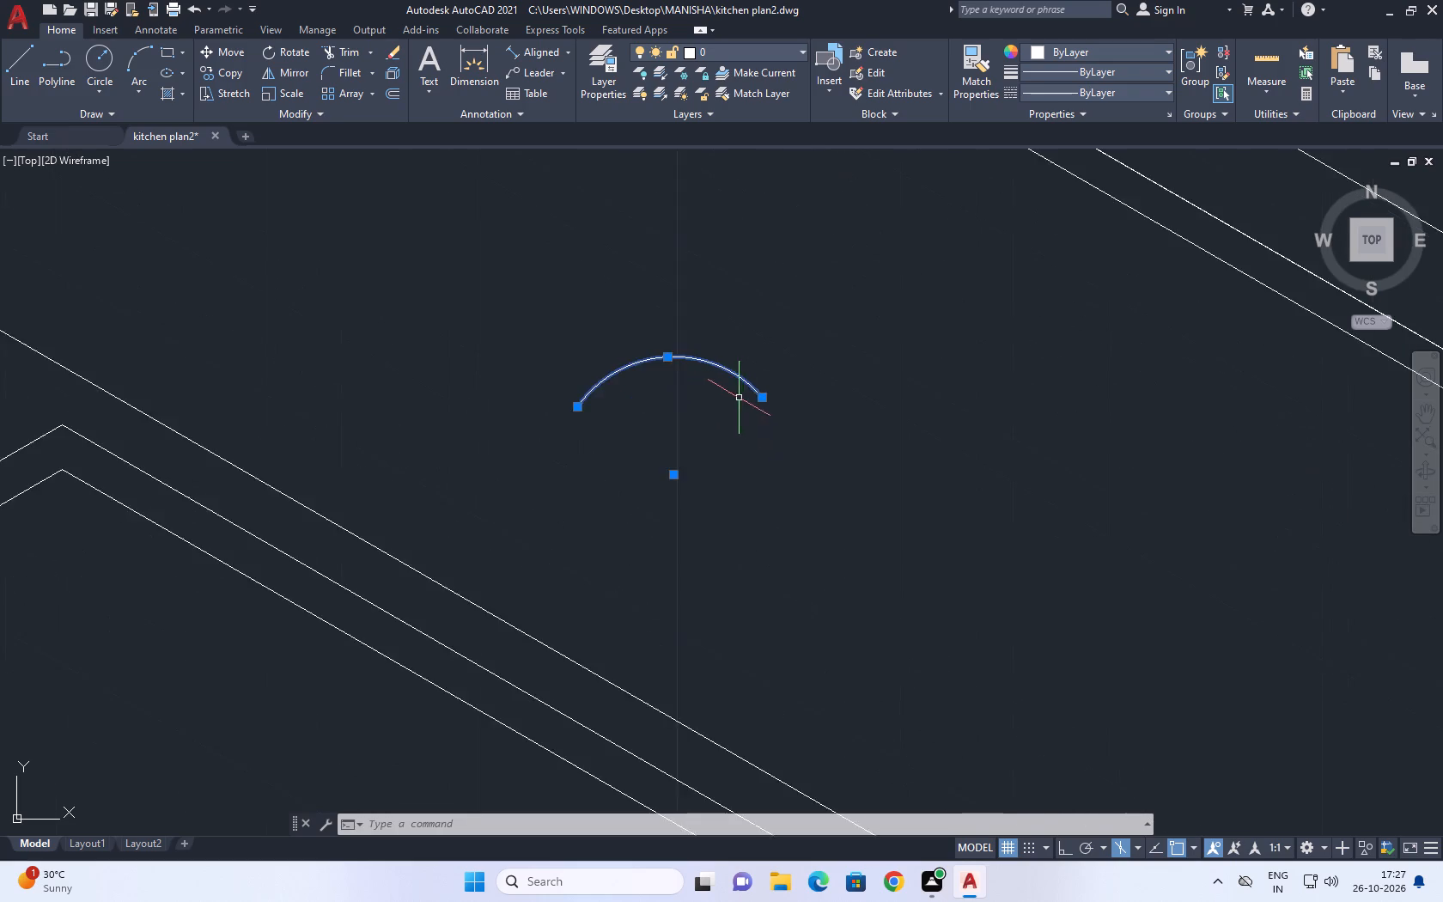
scroll(739, 398, "up", 1)
left_click(770, 397)
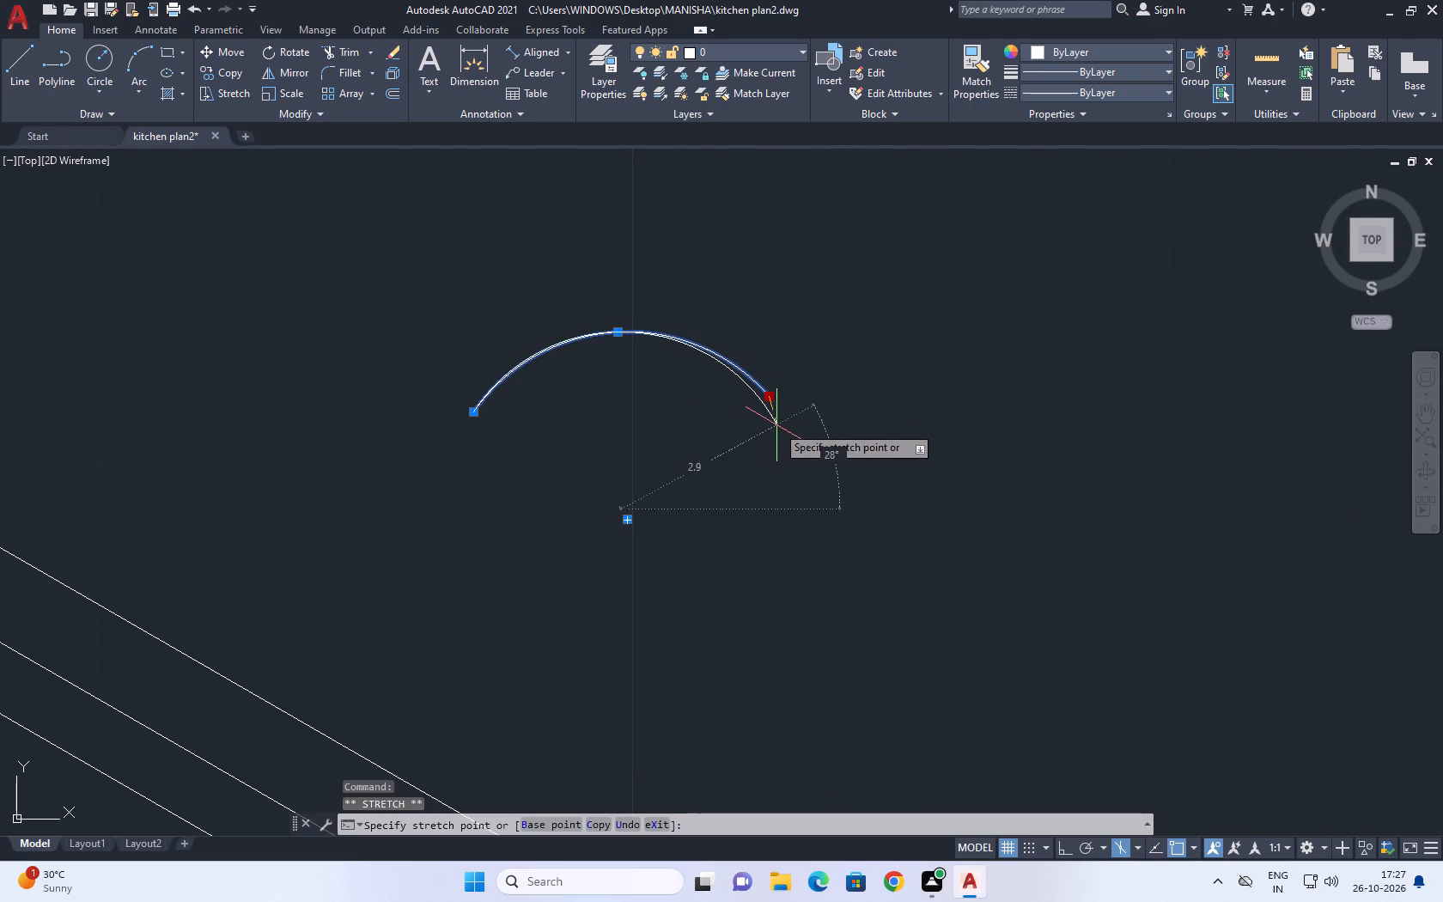
left_click(777, 423)
left_click(474, 411)
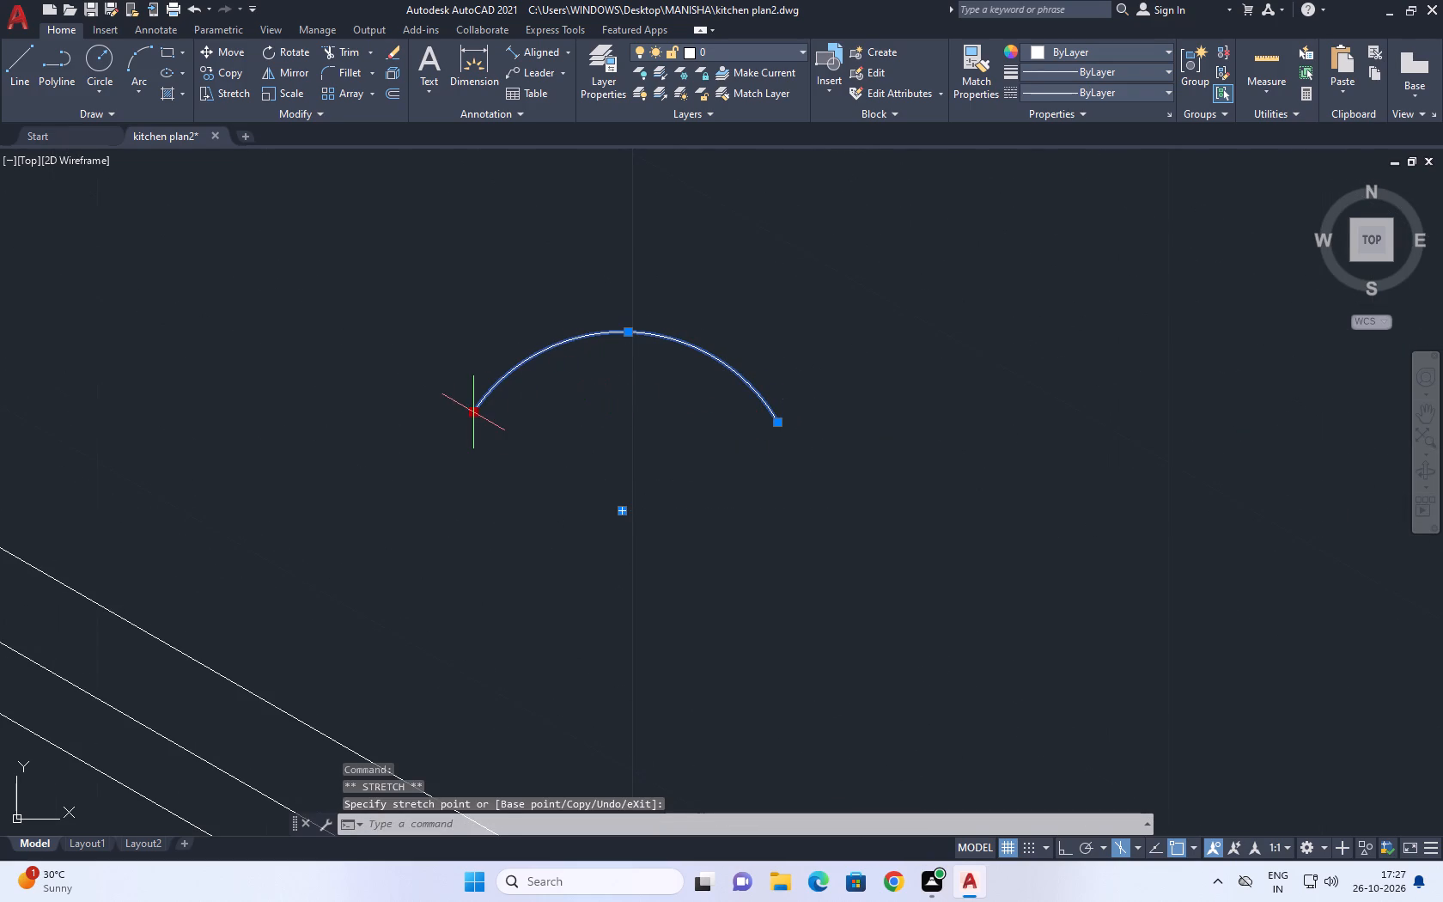
left_click(467, 456)
scroll(636, 421, "down", 2)
middle_click_drag(709, 434, 684, 367)
right_click_drag(836, 347, 827, 344)
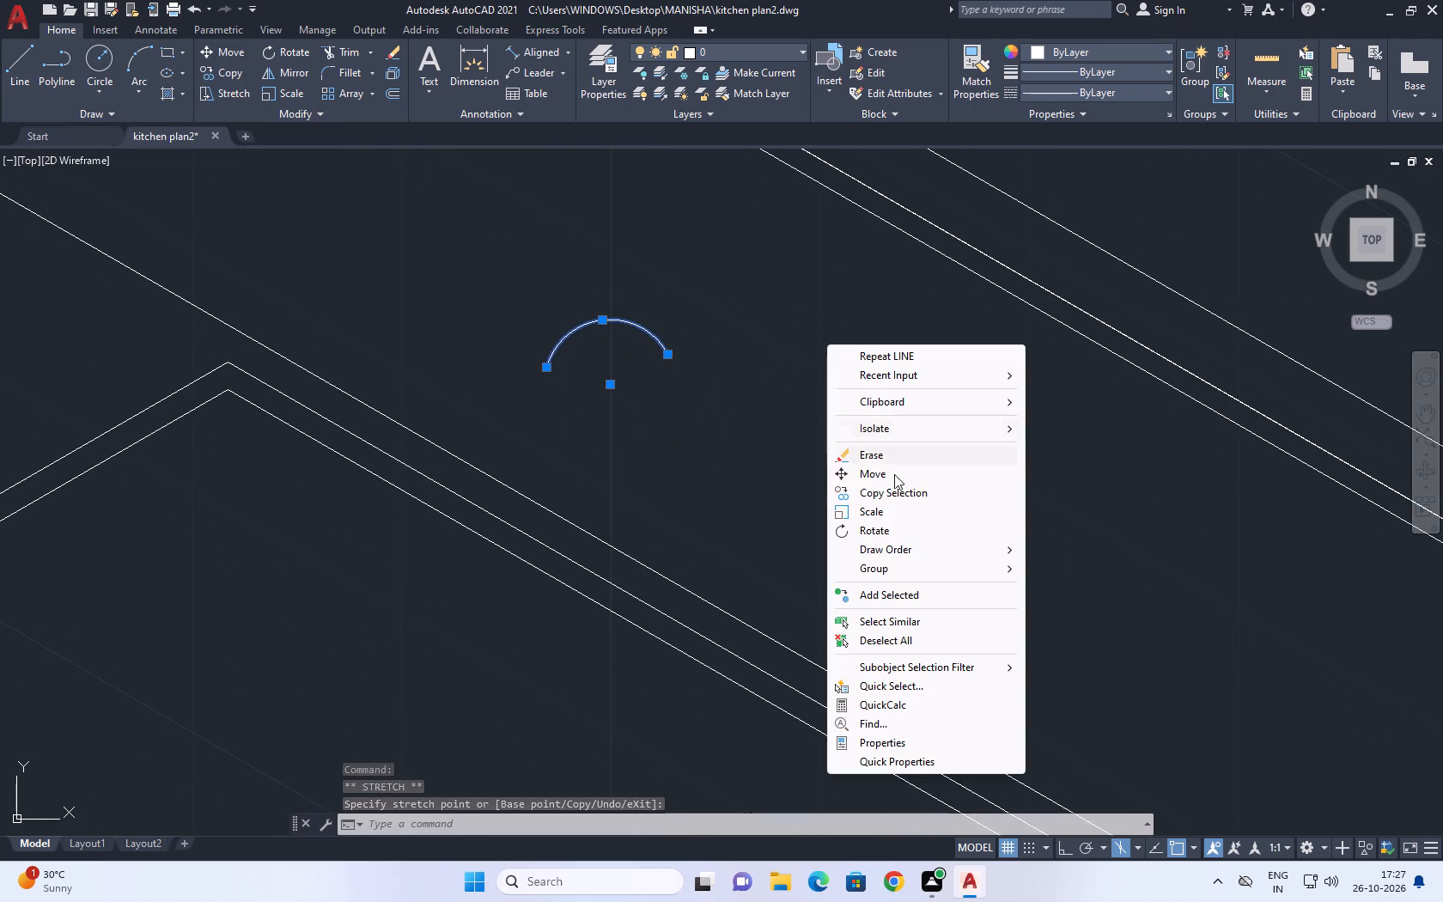
left_click(918, 644)
Draw a vertical line straight down from the spout arc's right end as the faucet neck, with Ortho on.
middle_click_drag(578, 321, 581, 347)
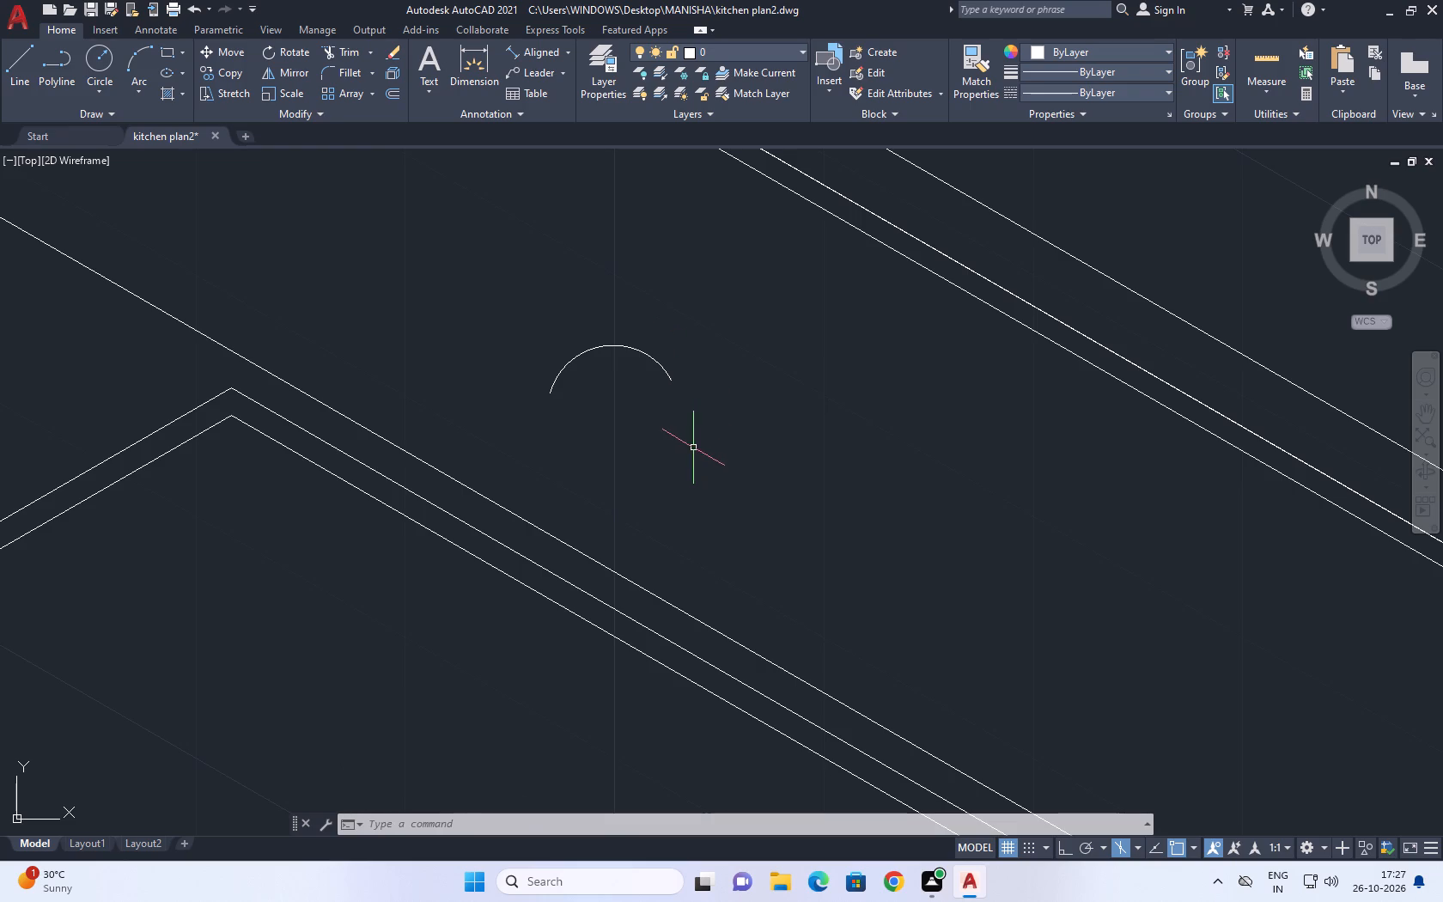
left_click(15, 42)
scroll(670, 387, "up", 2)
left_click(668, 372)
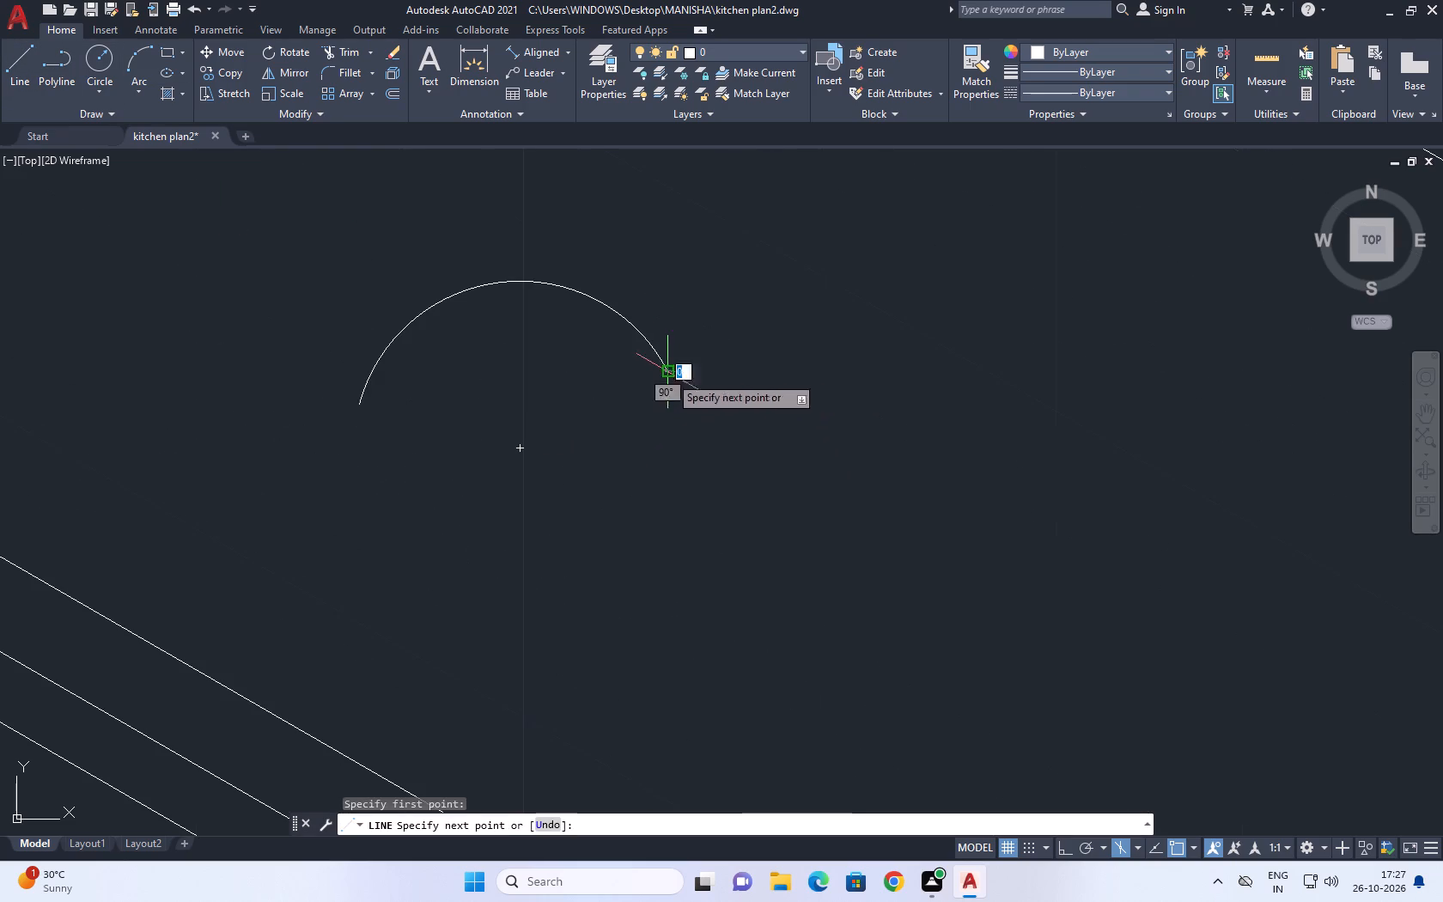
middle_click_drag(669, 577, 712, 458)
key("F8")
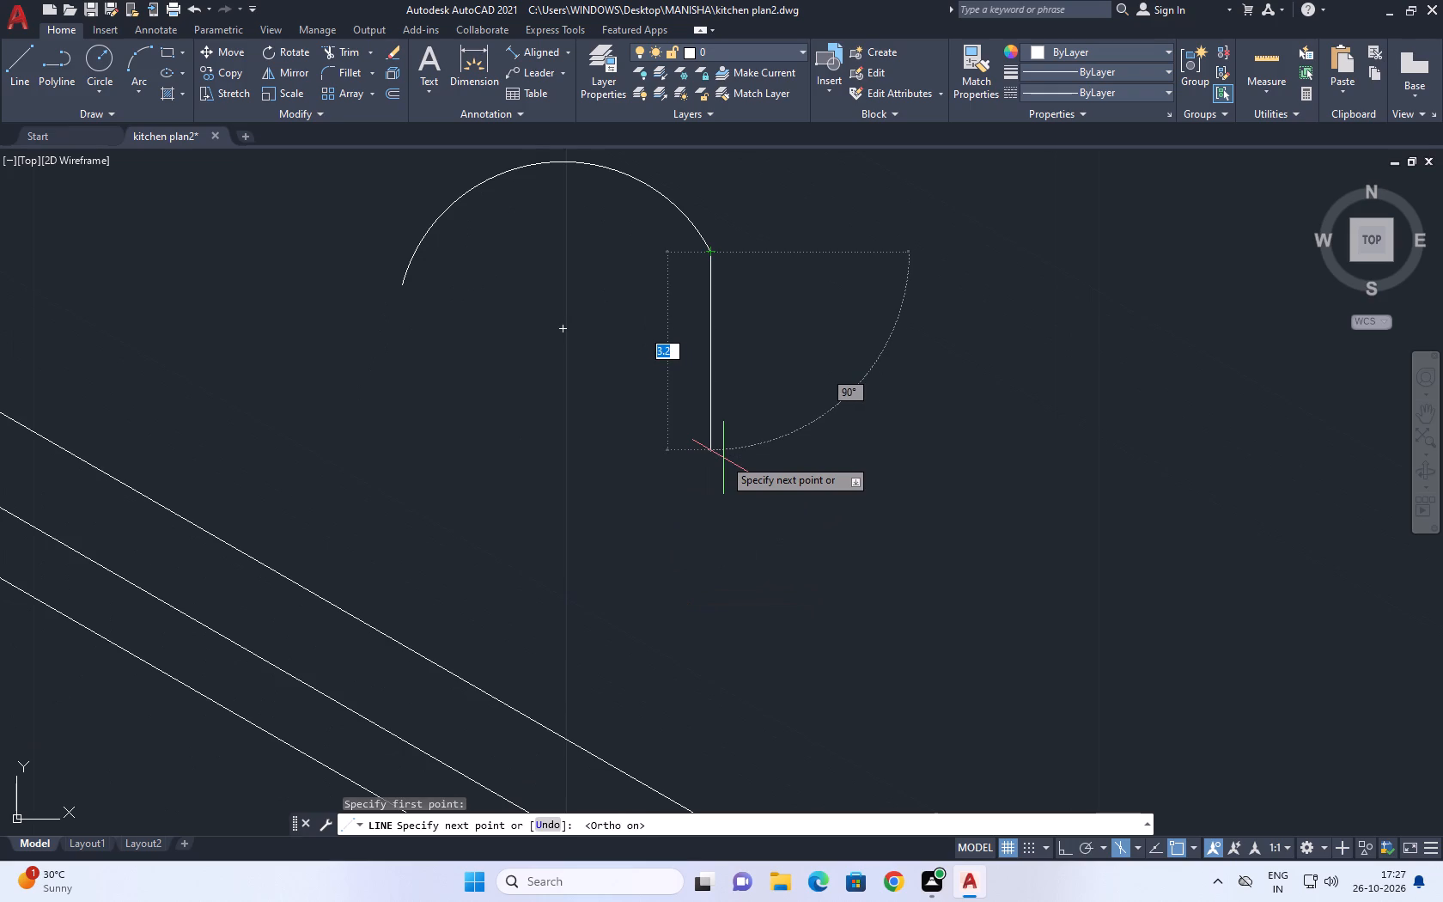
middle_click_drag(723, 502, 725, 447)
left_click(720, 533)
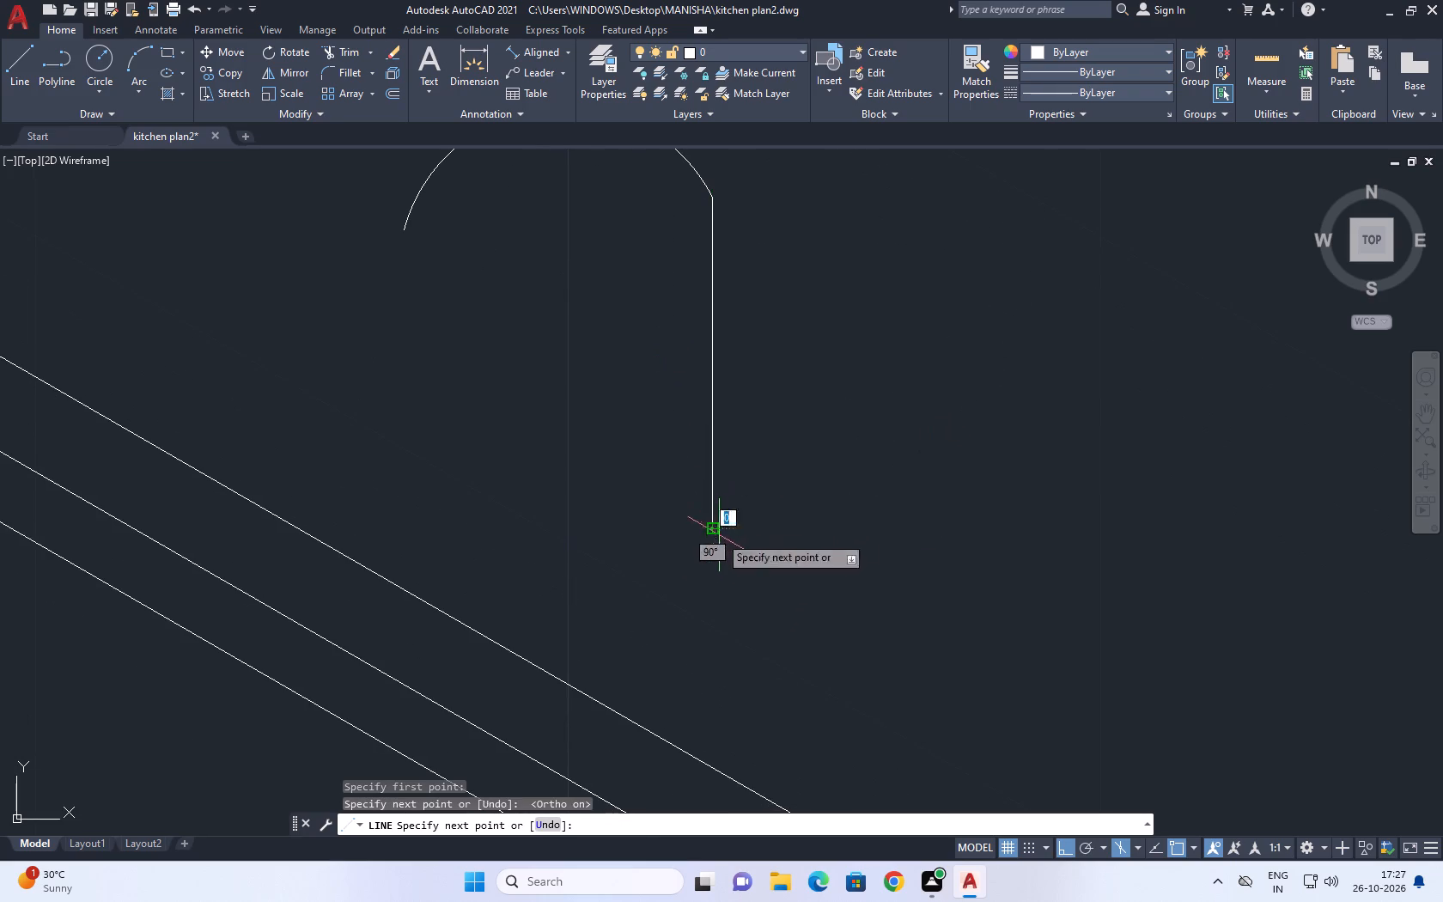
right_click(744, 518)
left_click(780, 550)
middle_click_drag(798, 411, 798, 512)
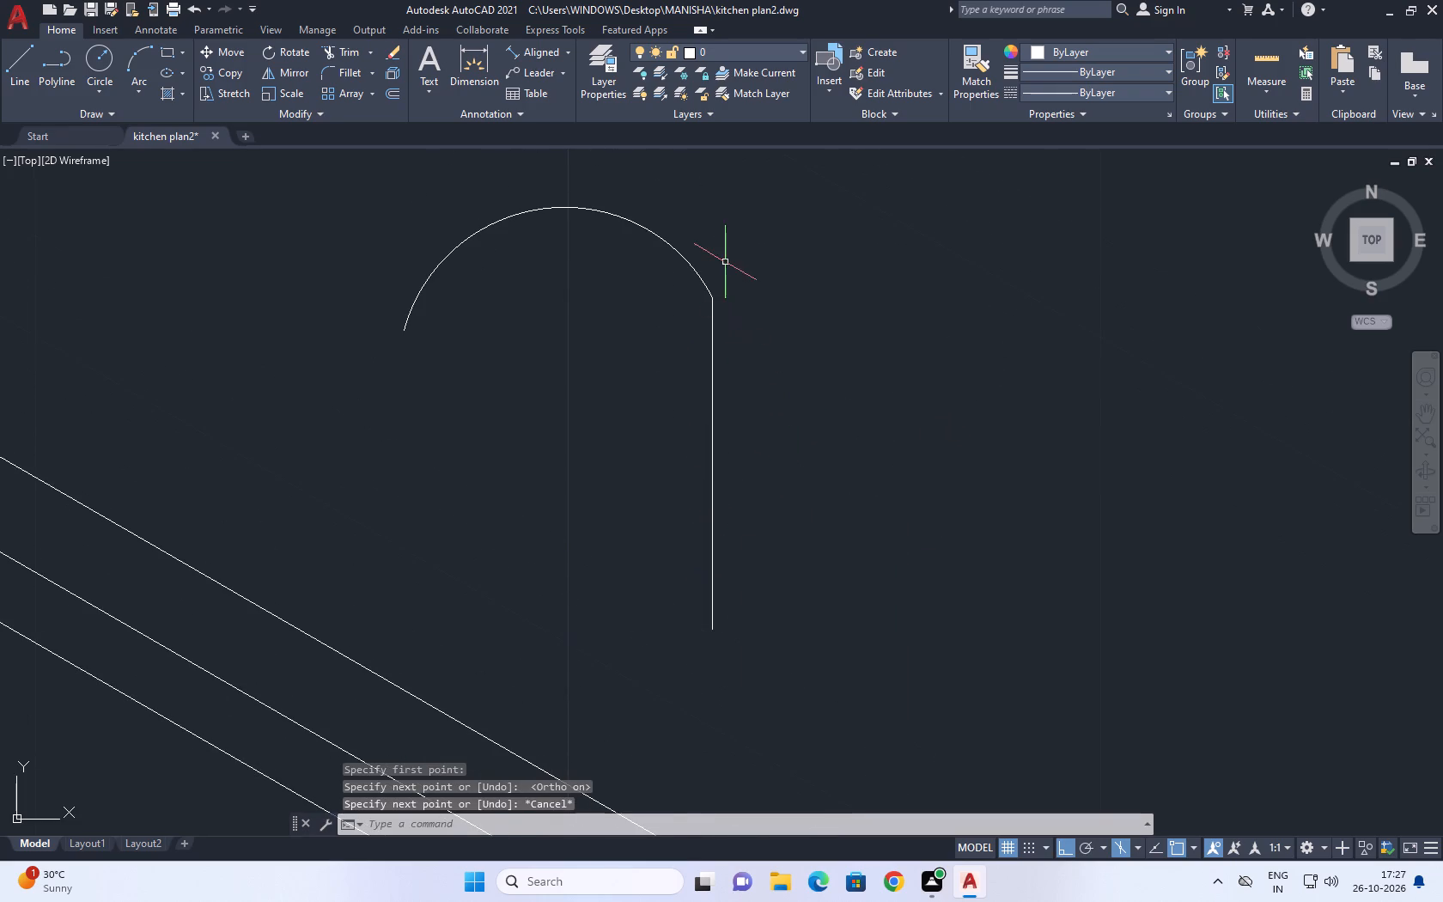
Stretch the spout arc's right end down along the vertical neck line and clear the selection.
left_click(724, 259)
left_click_drag(681, 276, 692, 277)
scroll(712, 299, "up", 1)
left_click(711, 301)
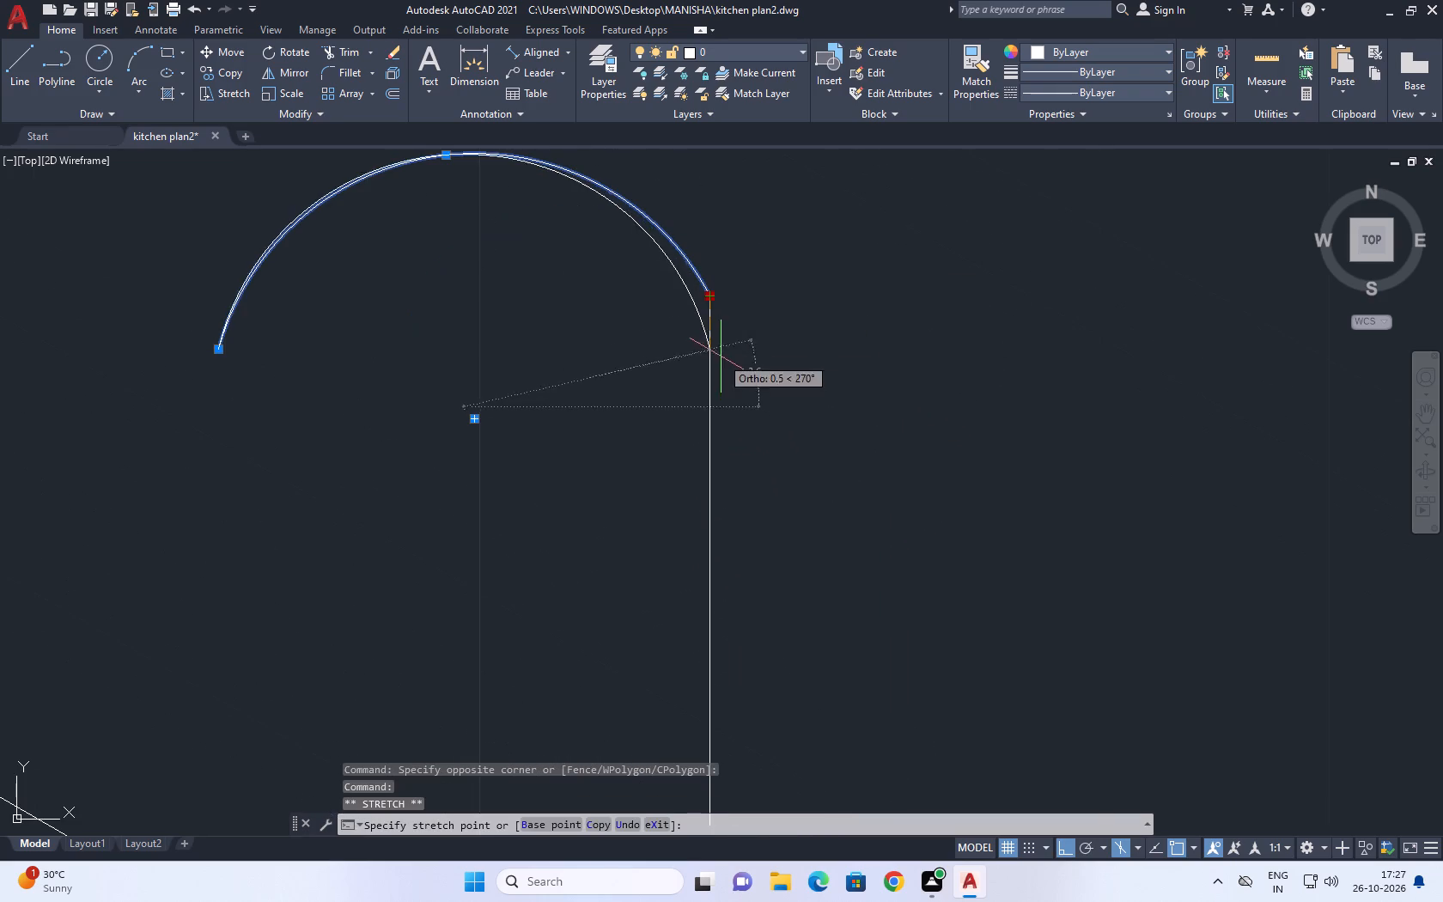
left_click_drag(707, 366, 718, 366)
right_click(732, 332)
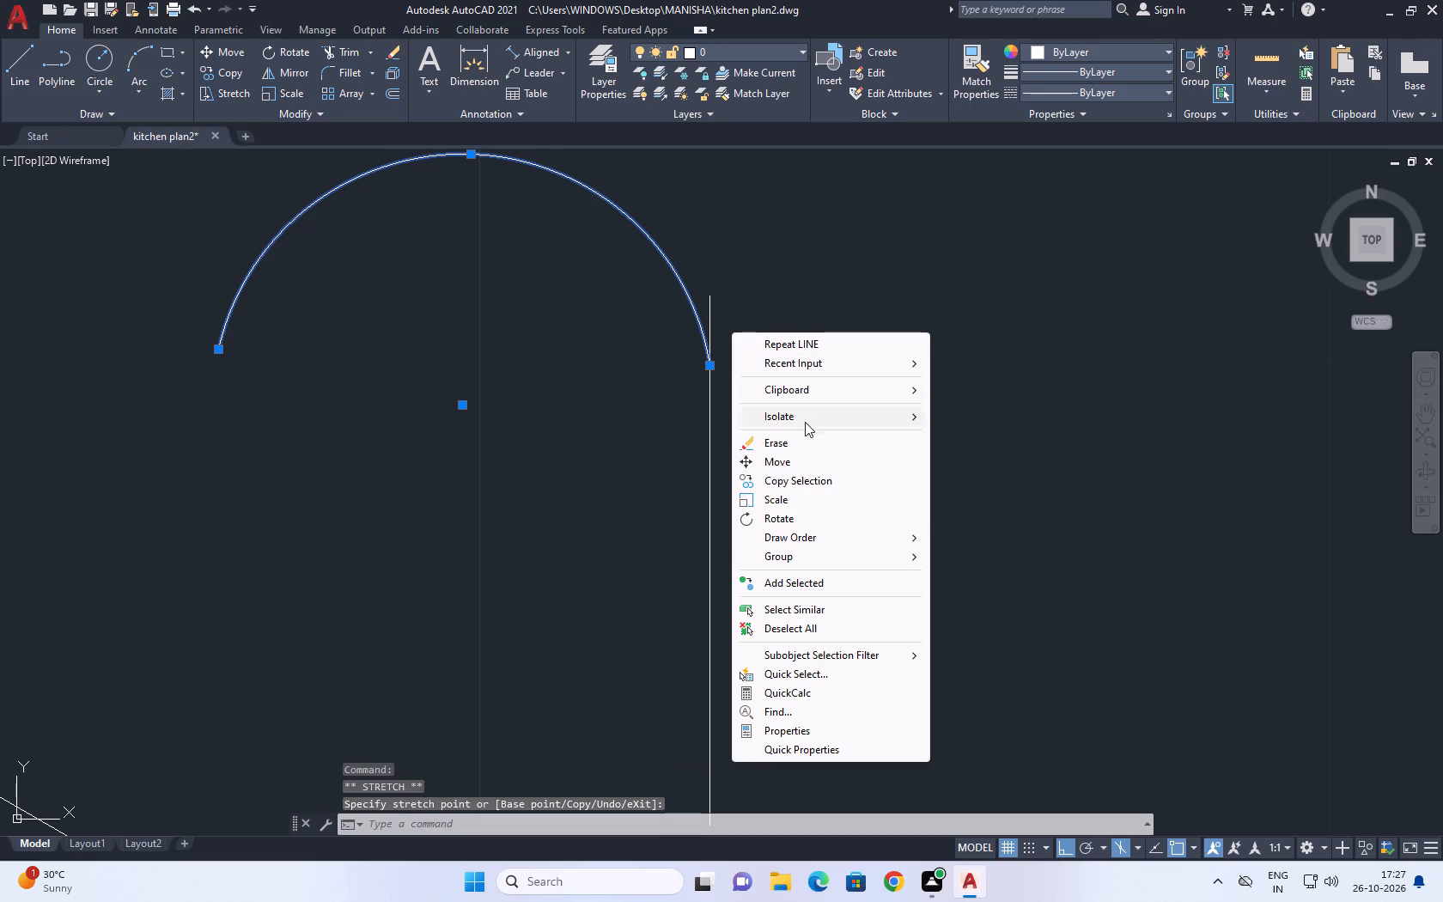
left_click(811, 634)
Stretch the top end of the vertical neck line down to the spout arc's endpoint and clear the selection.
scroll(675, 296, "up", 1)
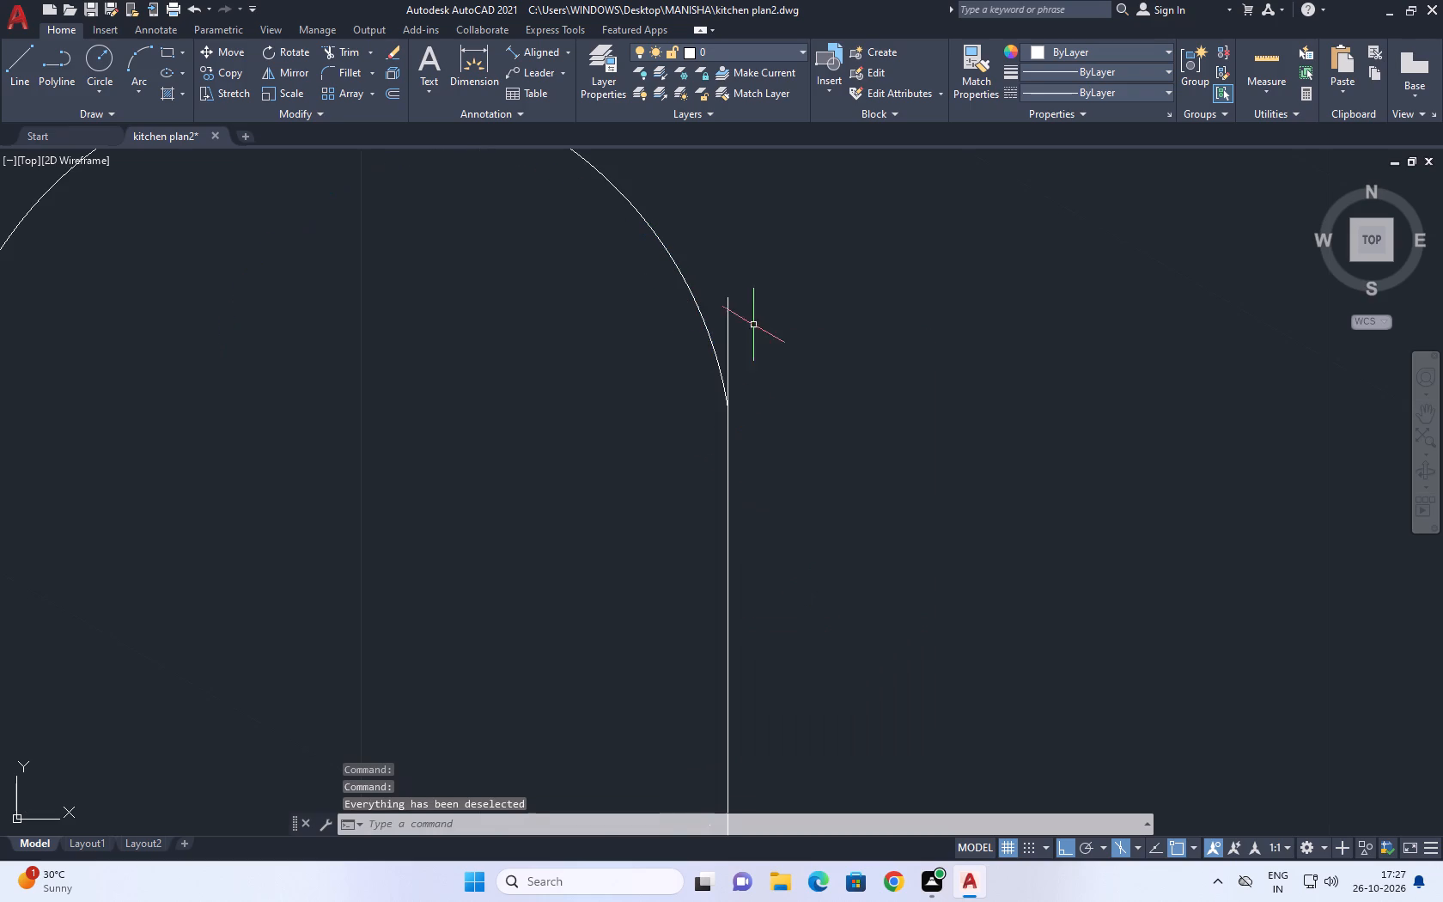
left_click_drag(776, 331, 748, 315)
left_click_drag(737, 303, 732, 296)
left_click(733, 296)
left_click(724, 314)
left_click(730, 299)
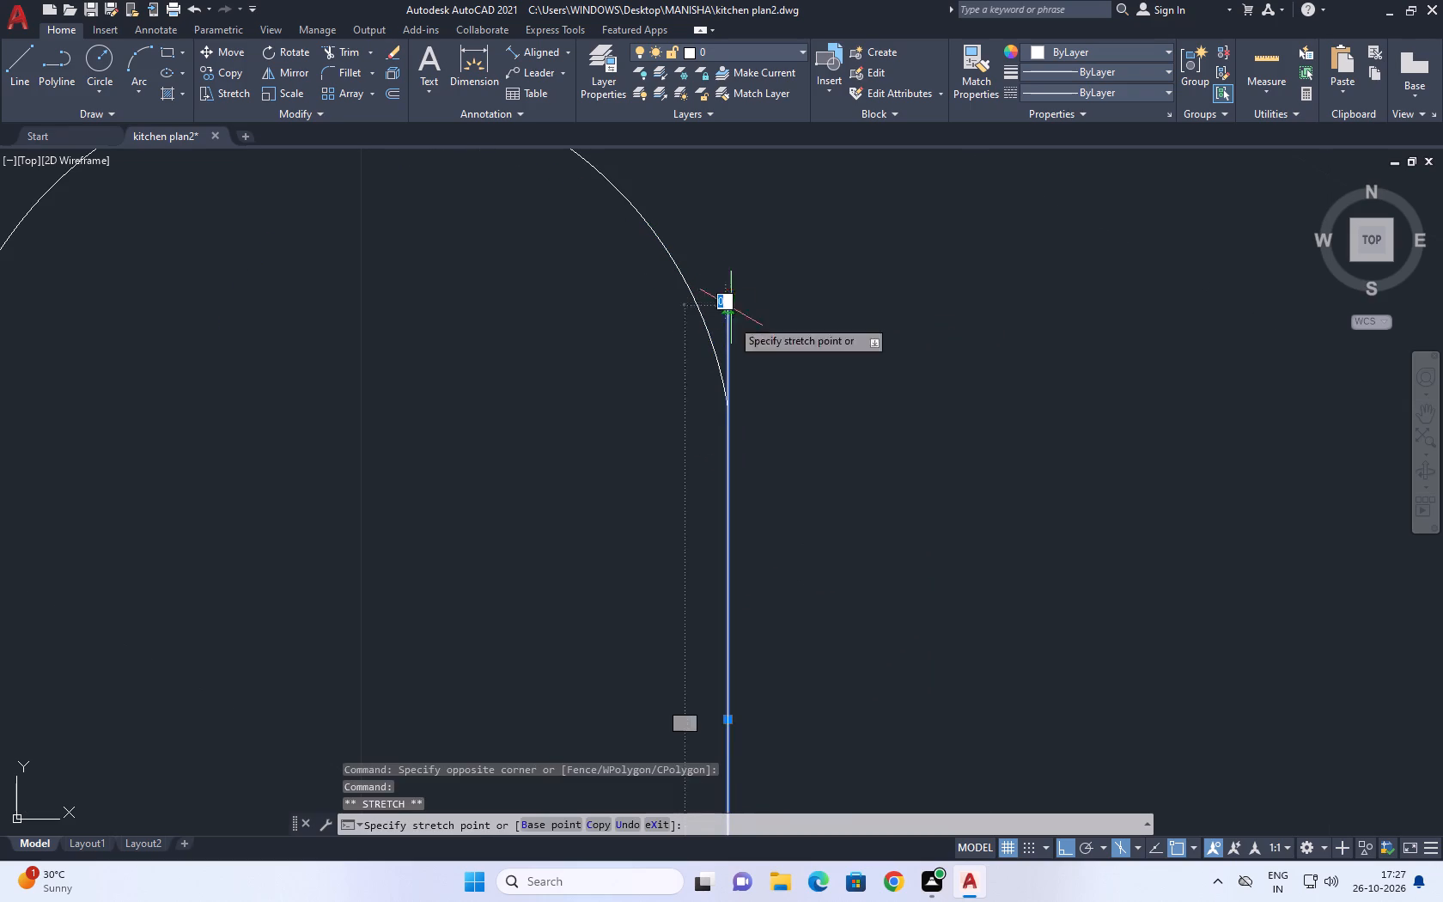
left_click(730, 401)
scroll(721, 410, "up", 7)
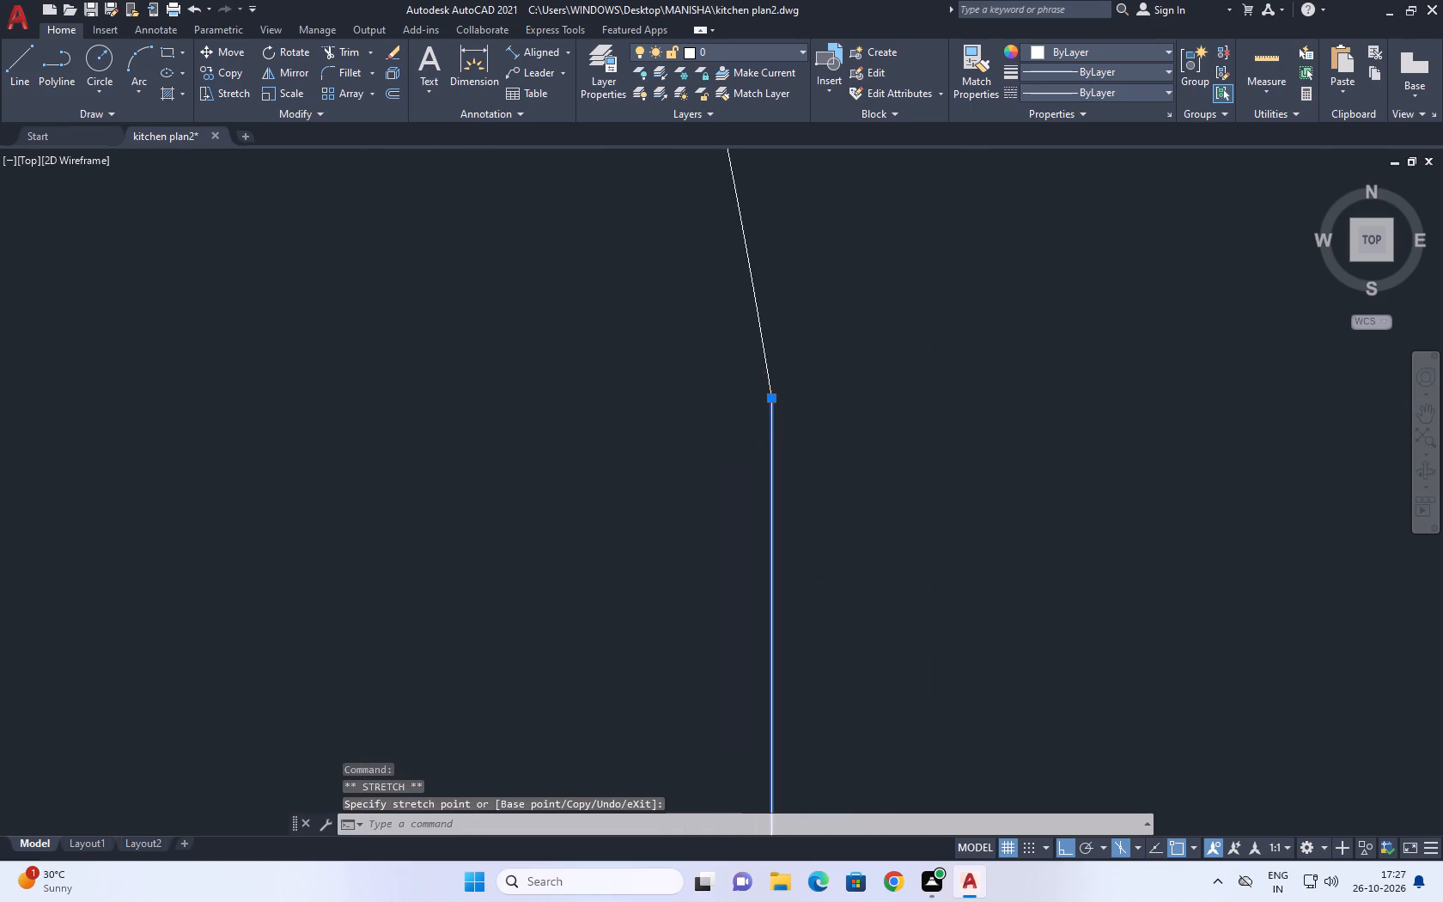
right_click(871, 342)
left_click(967, 641)
scroll(889, 568, "down", 9)
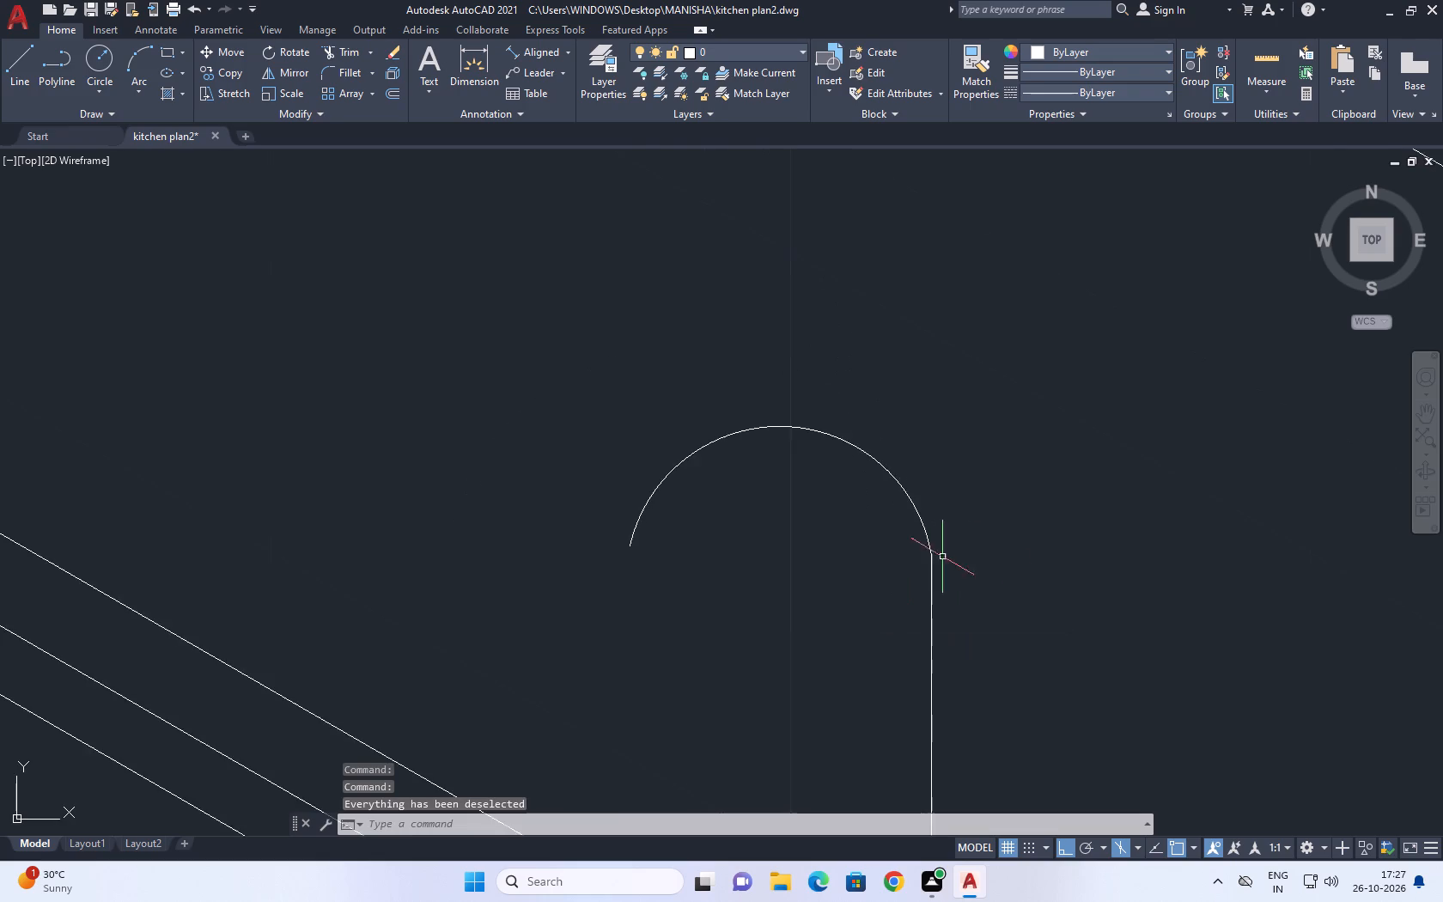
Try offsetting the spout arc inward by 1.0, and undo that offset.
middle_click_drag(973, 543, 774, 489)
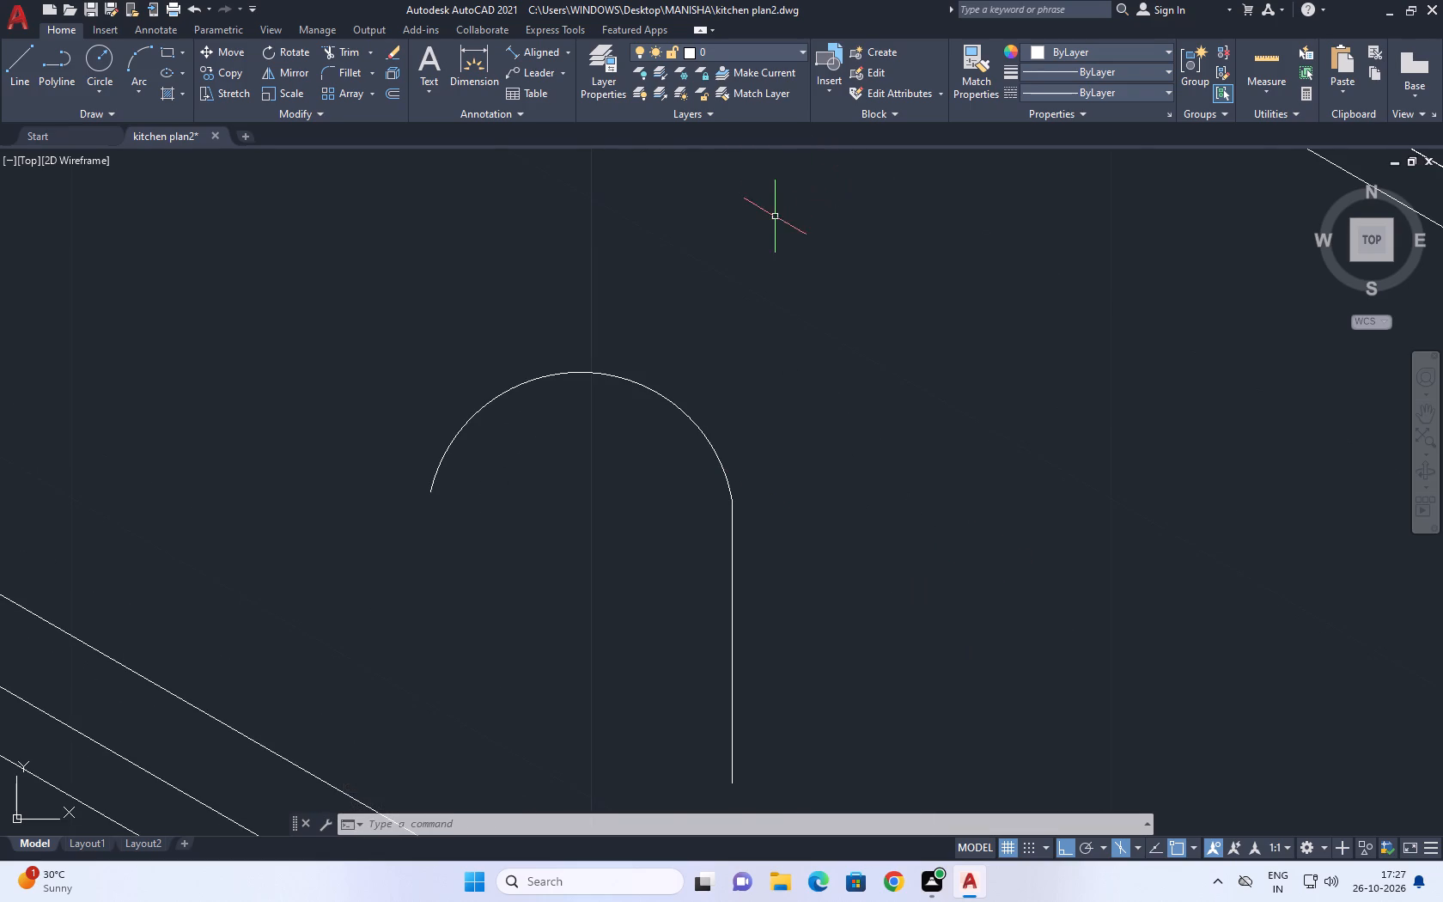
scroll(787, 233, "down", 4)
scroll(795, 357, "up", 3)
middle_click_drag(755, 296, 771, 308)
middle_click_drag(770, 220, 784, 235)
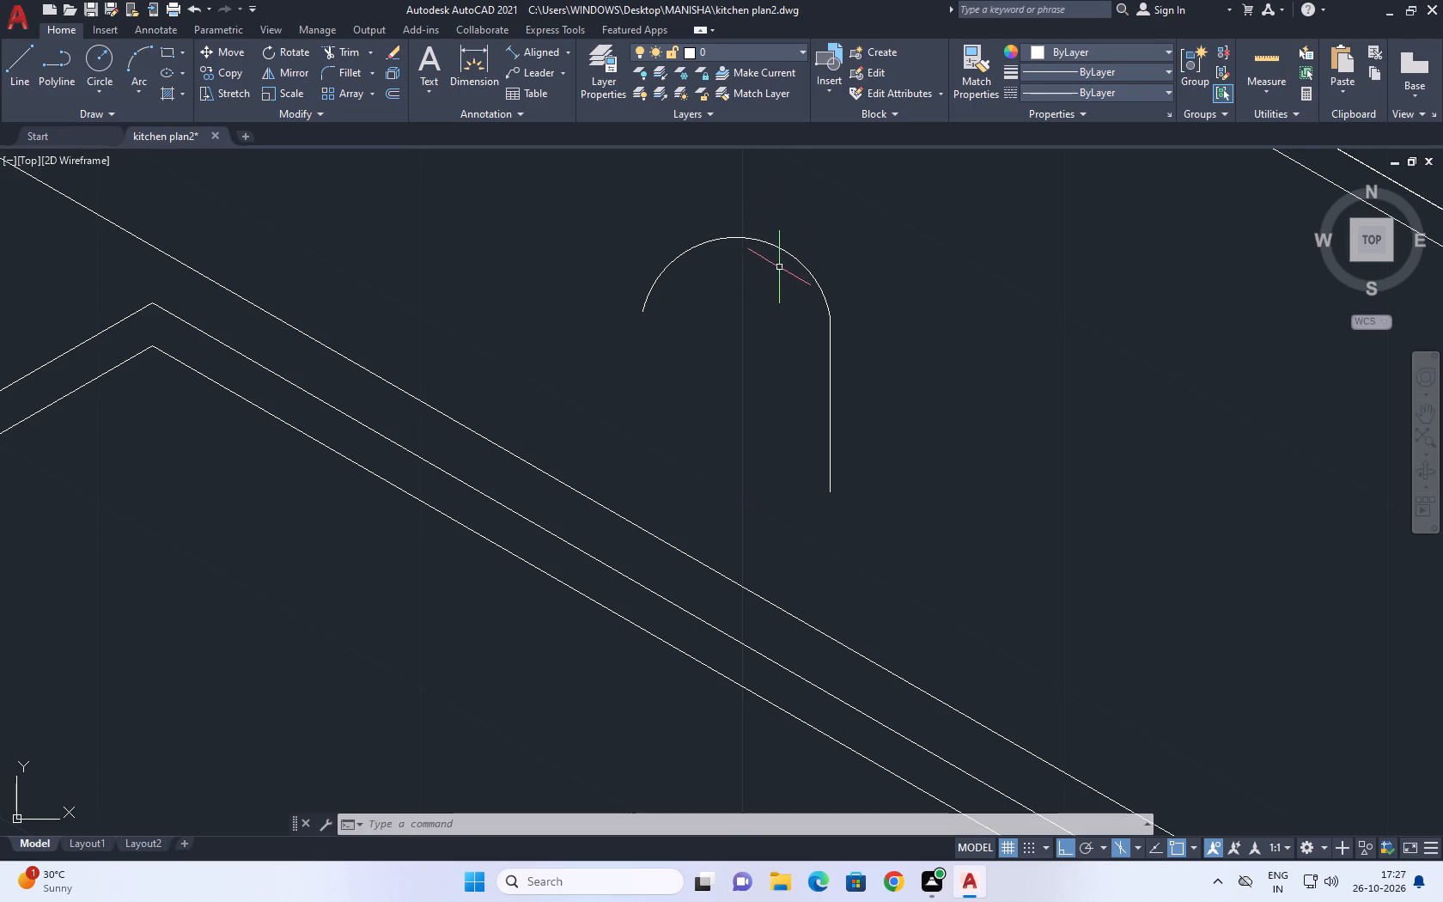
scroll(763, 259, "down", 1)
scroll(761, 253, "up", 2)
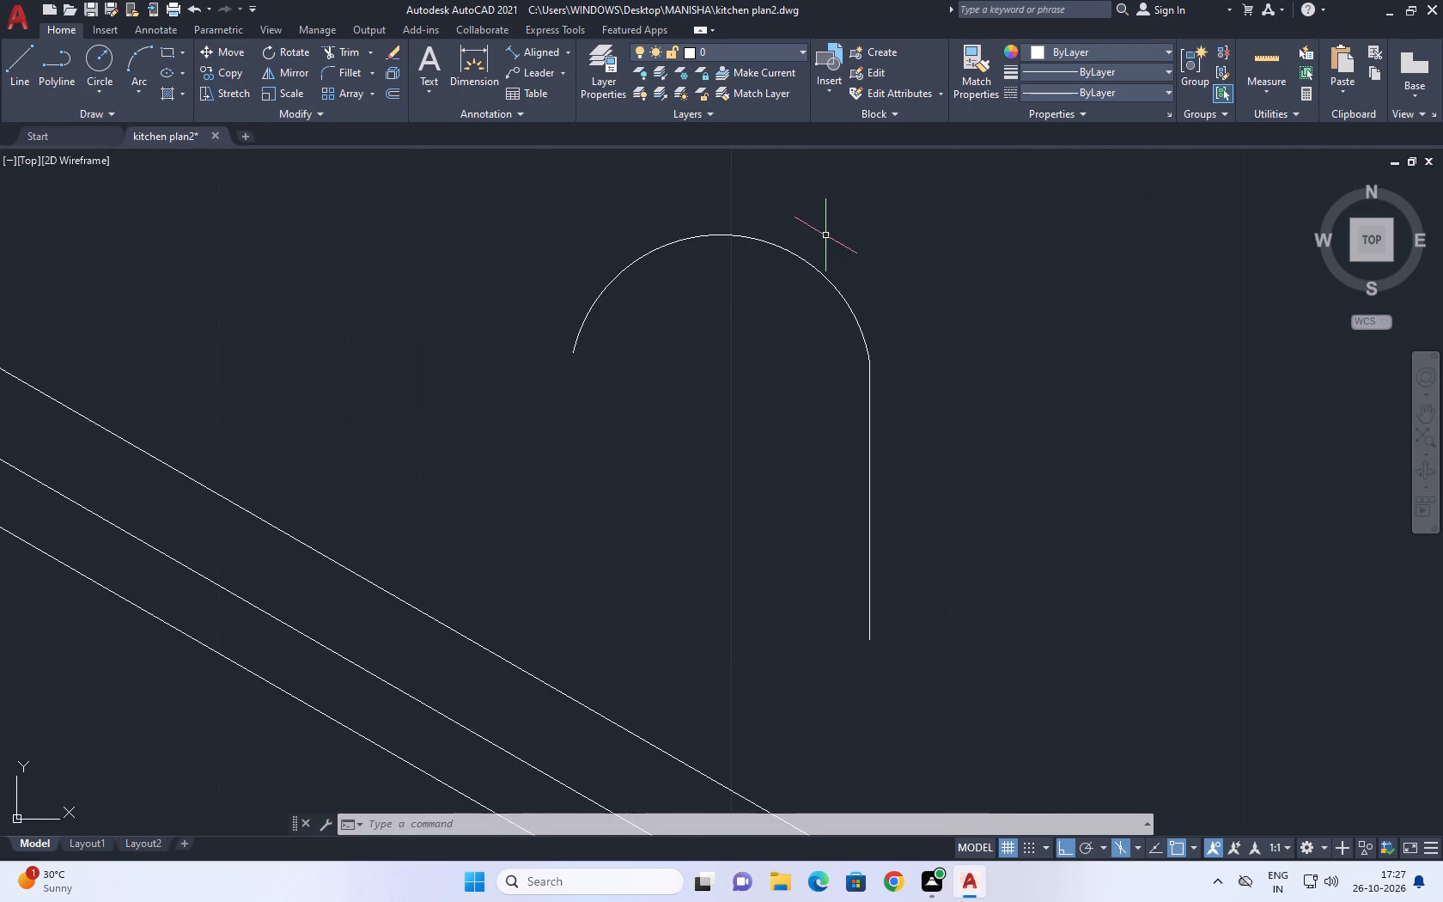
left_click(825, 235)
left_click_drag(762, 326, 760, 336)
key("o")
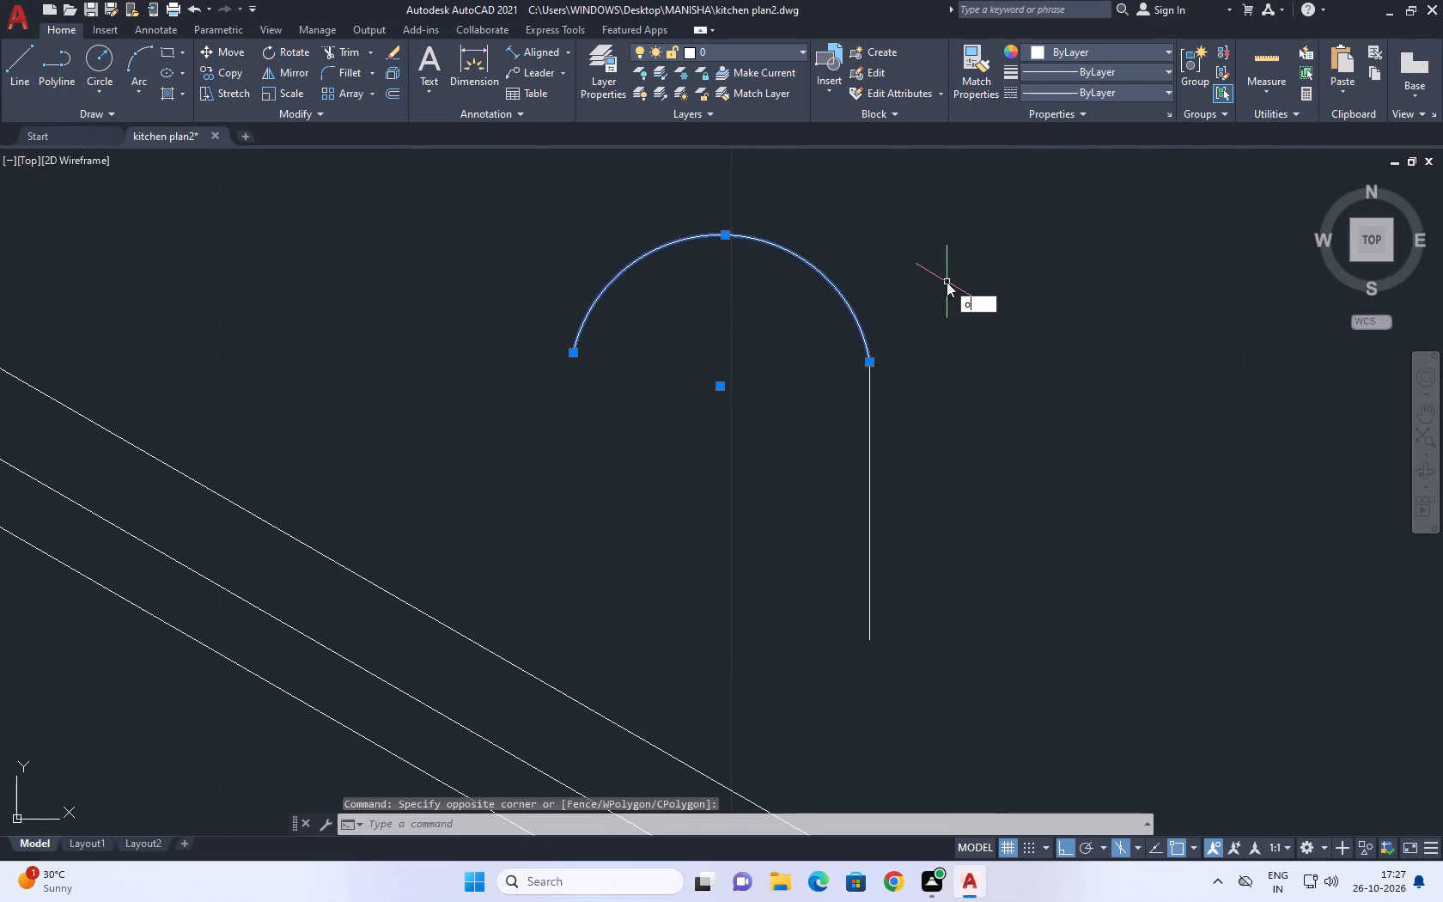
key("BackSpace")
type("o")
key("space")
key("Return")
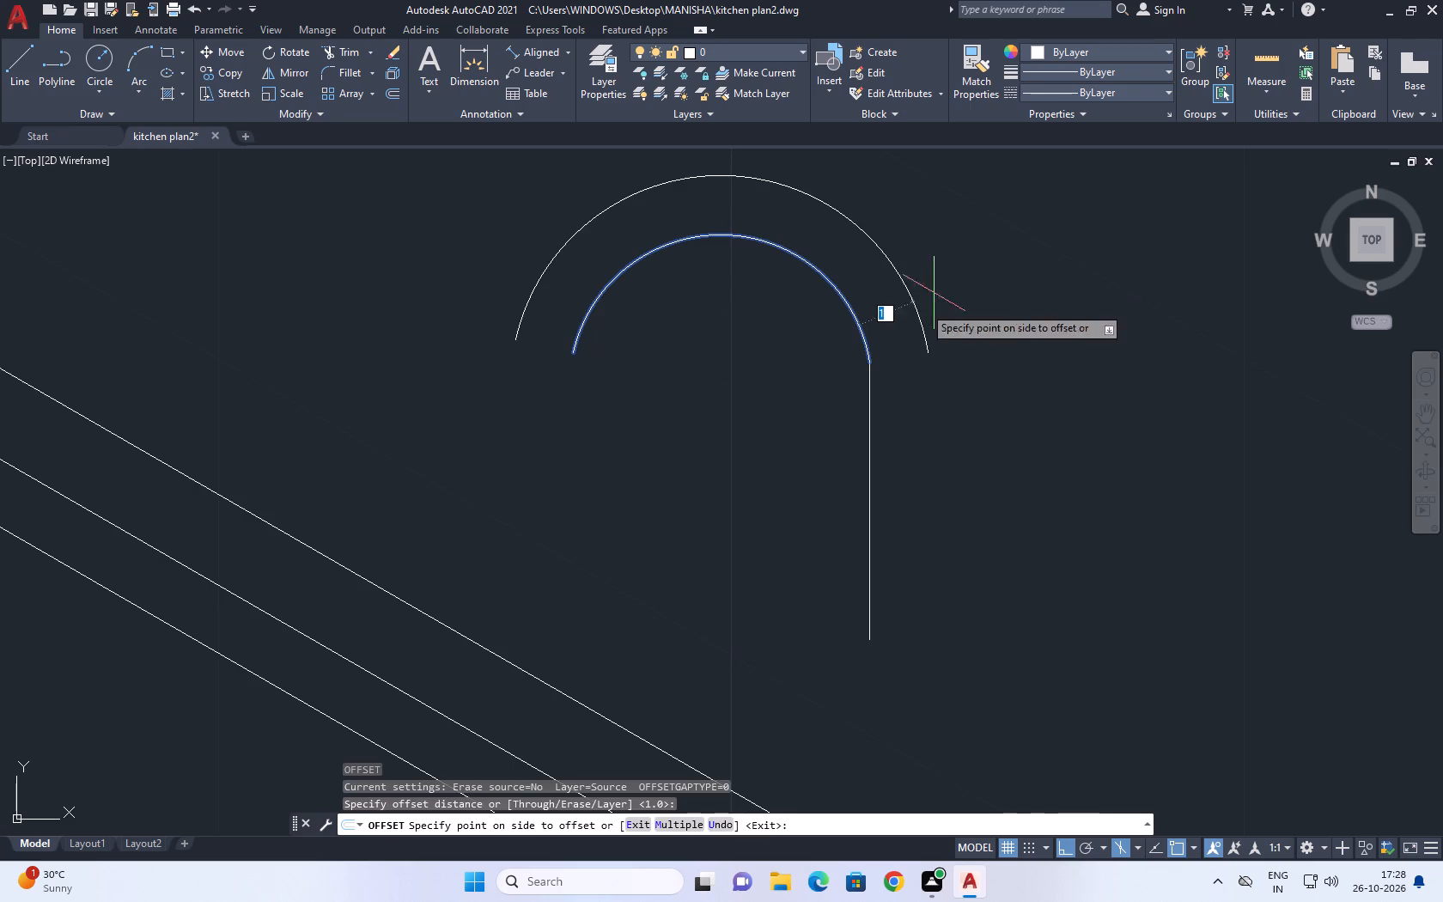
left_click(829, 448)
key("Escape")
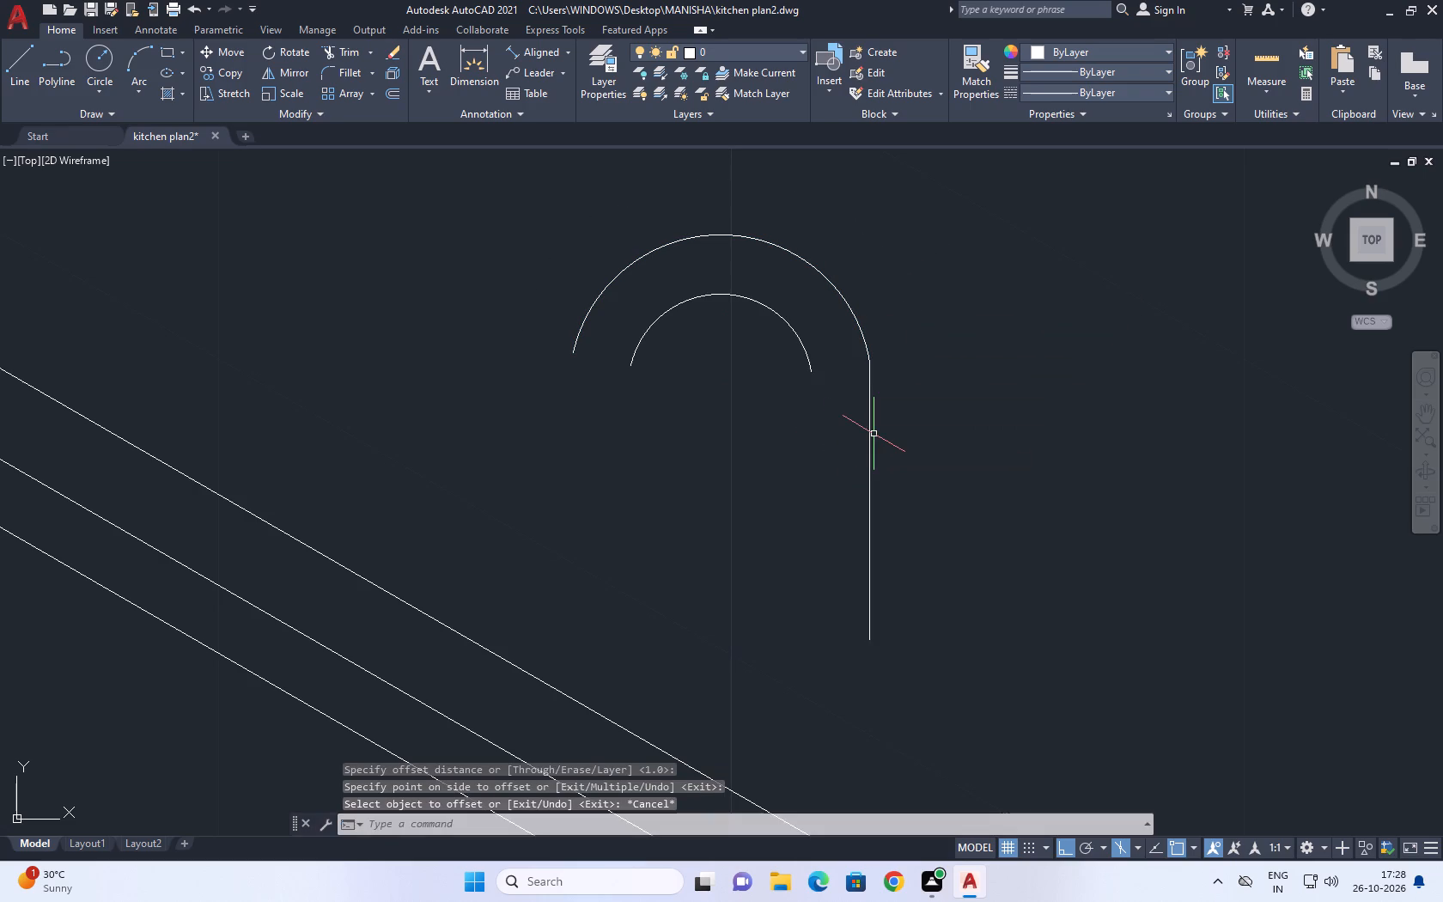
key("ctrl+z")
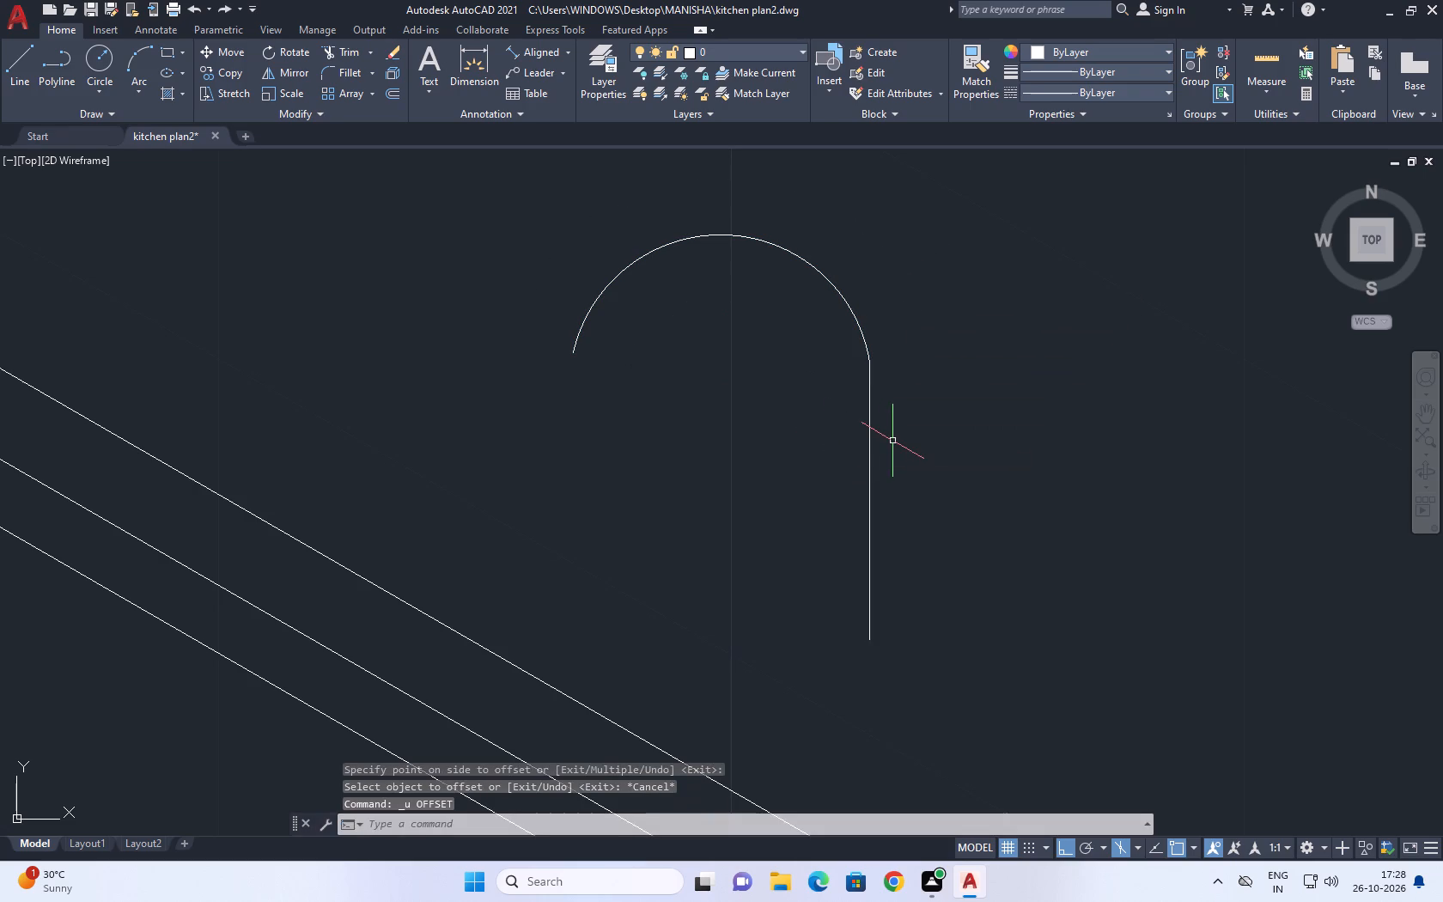
Offset the spout arc and the vertical neck line 0.5 toward the inside of the faucet.
left_click(843, 292)
left_click(792, 346)
type("o")
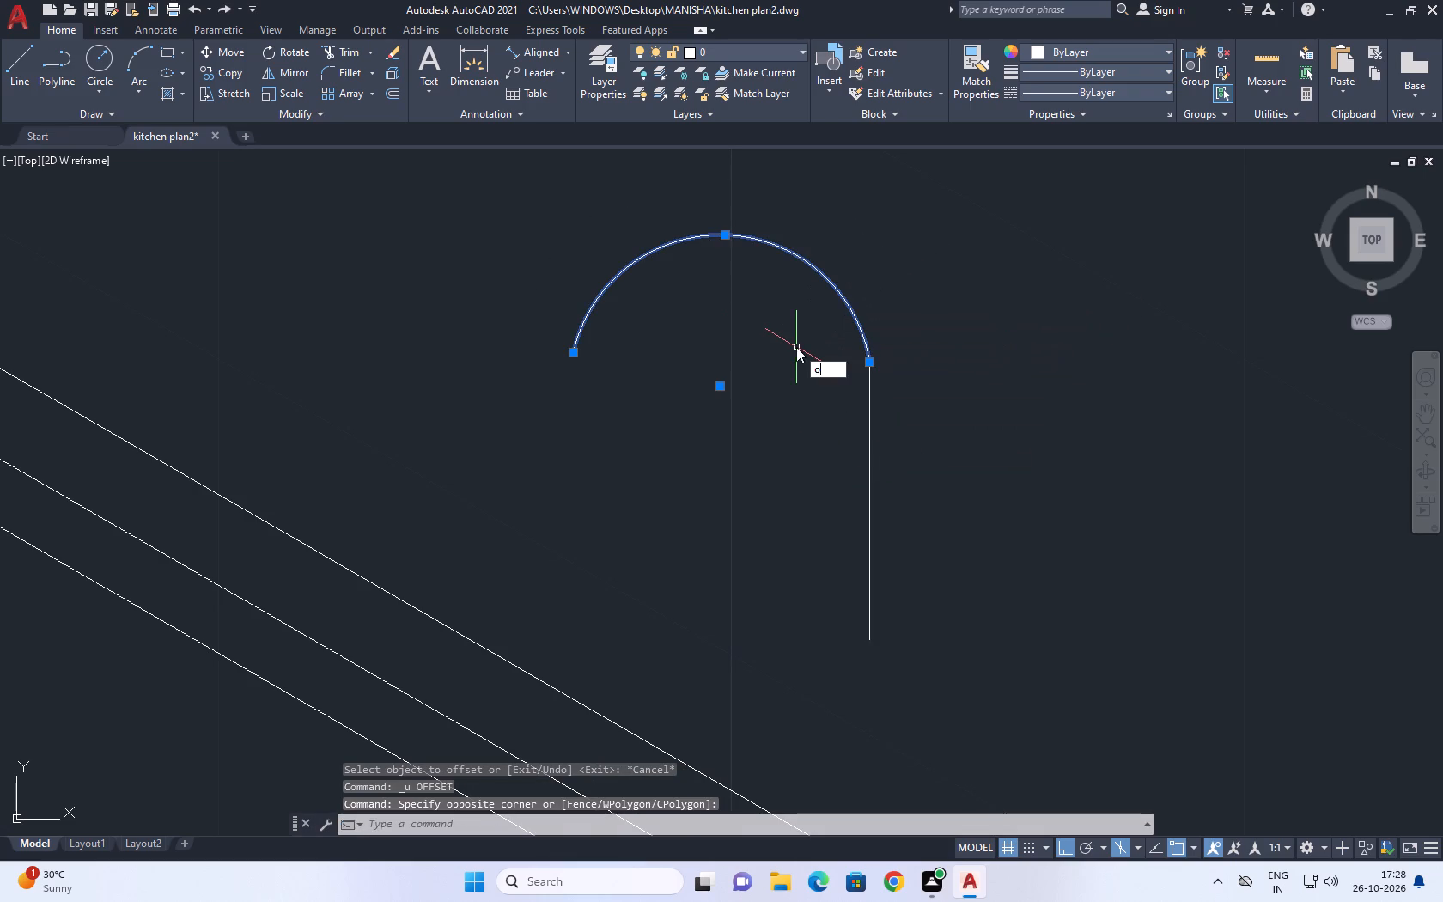
key("space")
type("0.5")
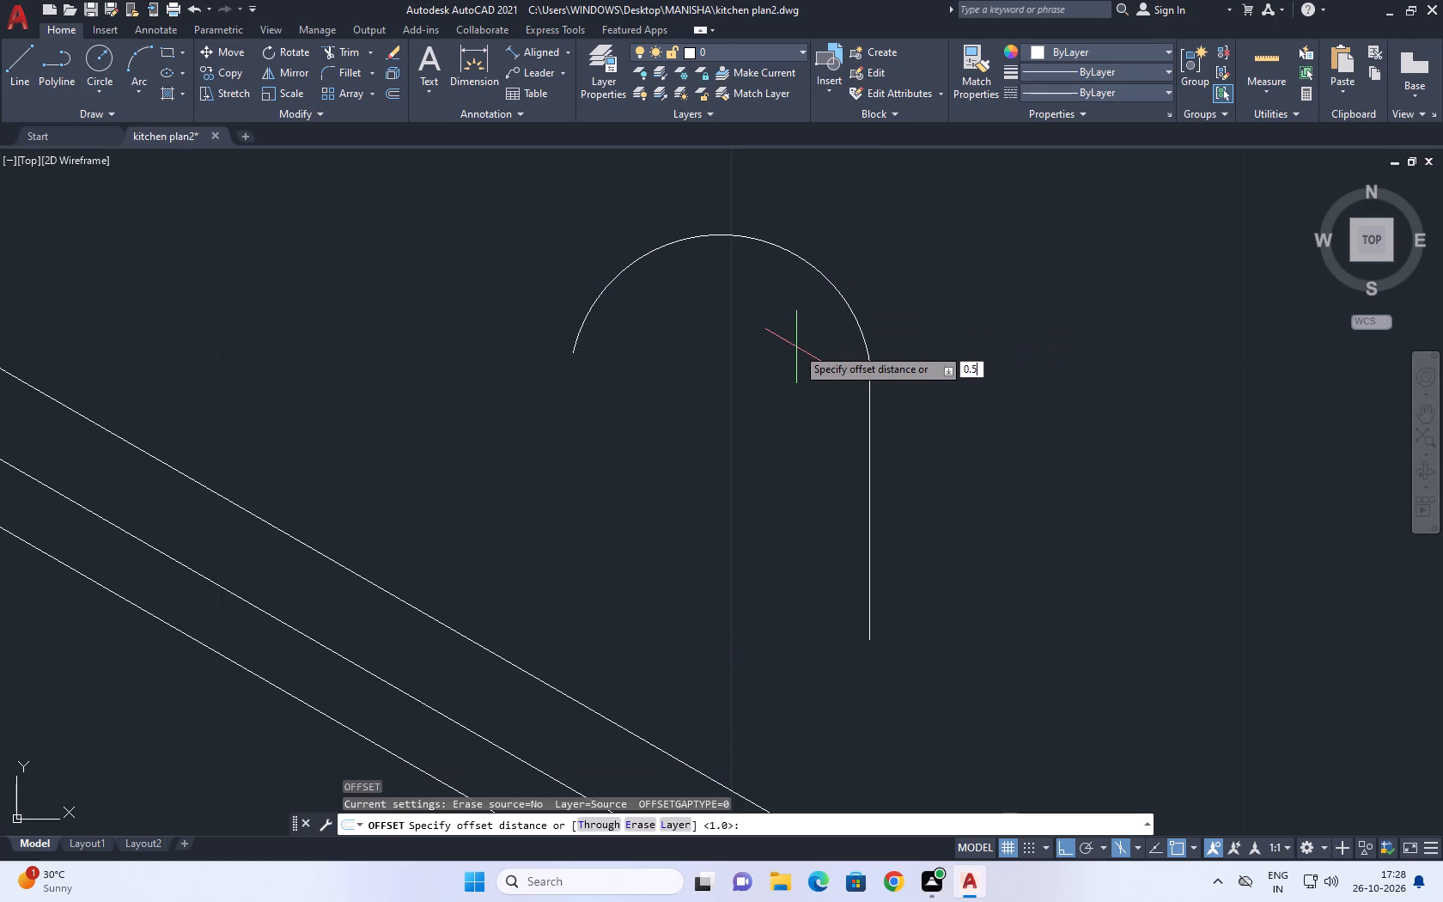
key("Return")
left_click(799, 418)
left_click(870, 424)
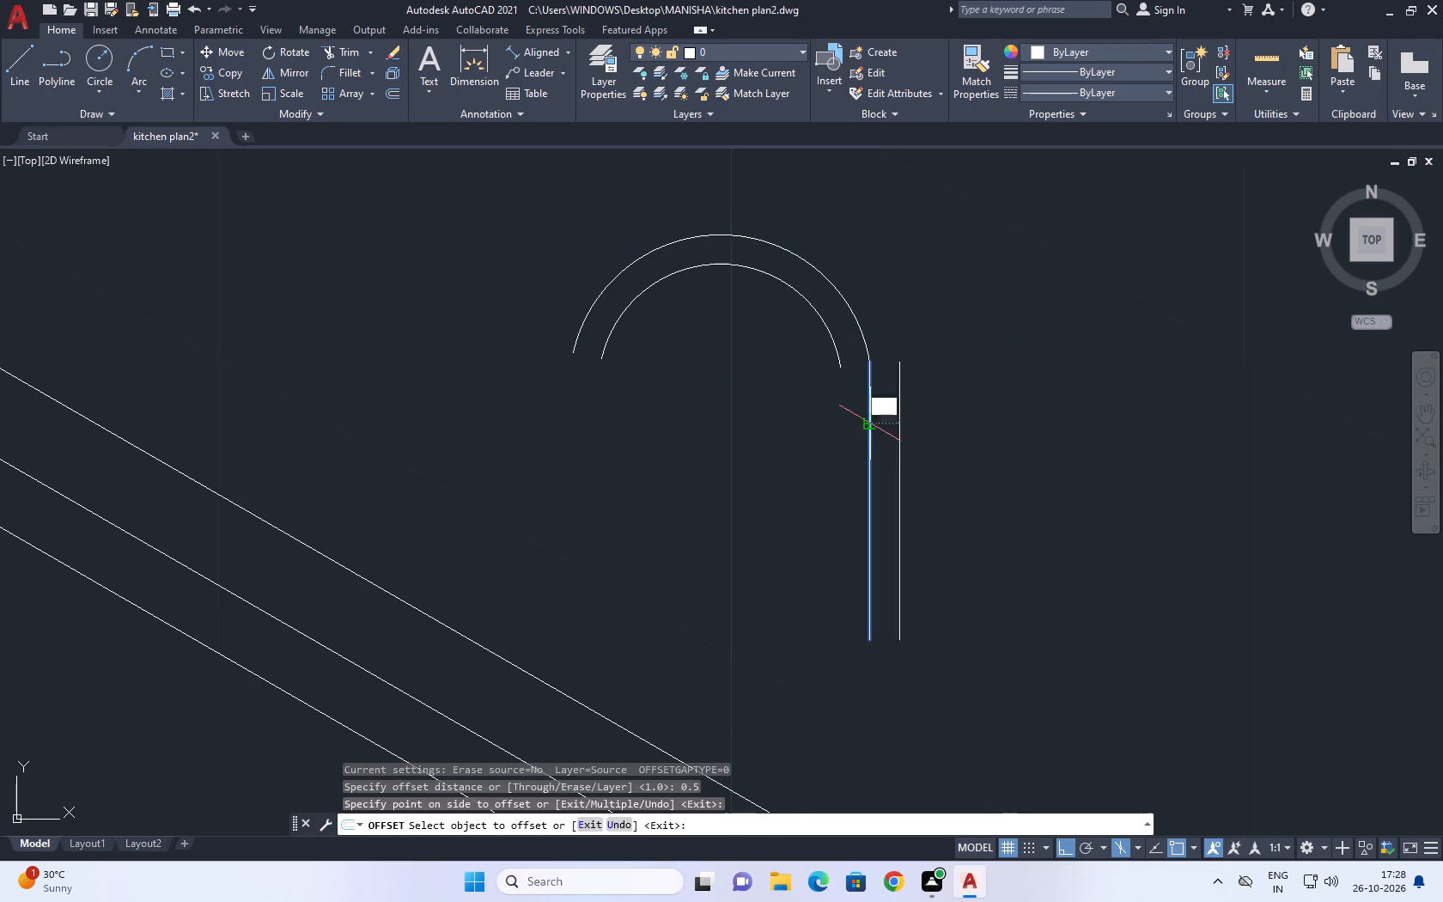
left_click(819, 426)
right_click(956, 375)
left_click(998, 407)
Stretch the inner neck line's top end and the inner arc's overshooting end to the point where they cross.
scroll(833, 361, "up", 8)
left_click(857, 320)
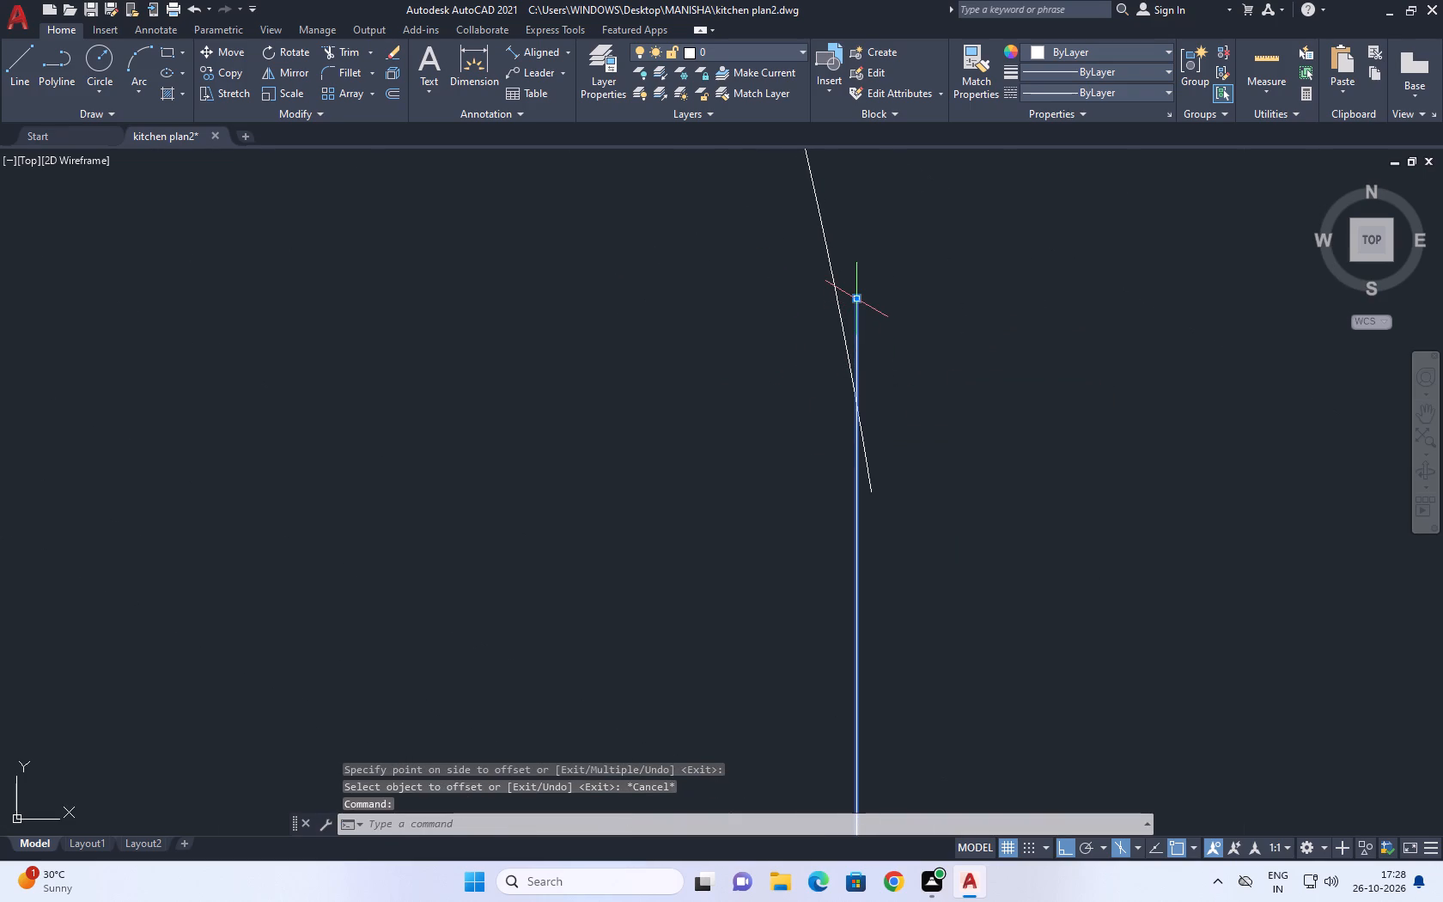
left_click(857, 293)
left_click(857, 299)
left_click(857, 296)
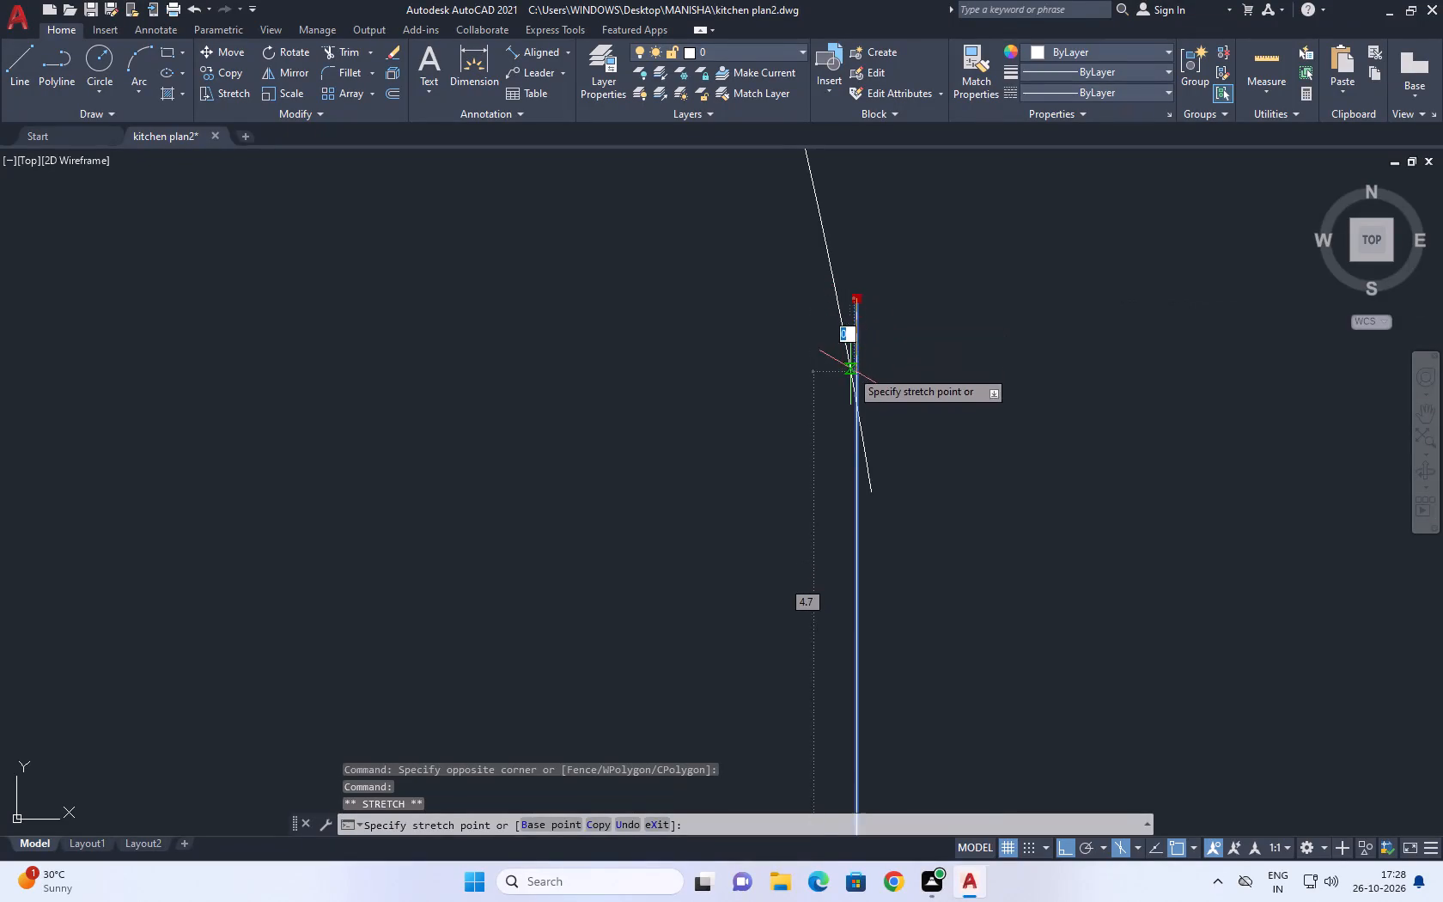
left_click(856, 405)
left_click(868, 472)
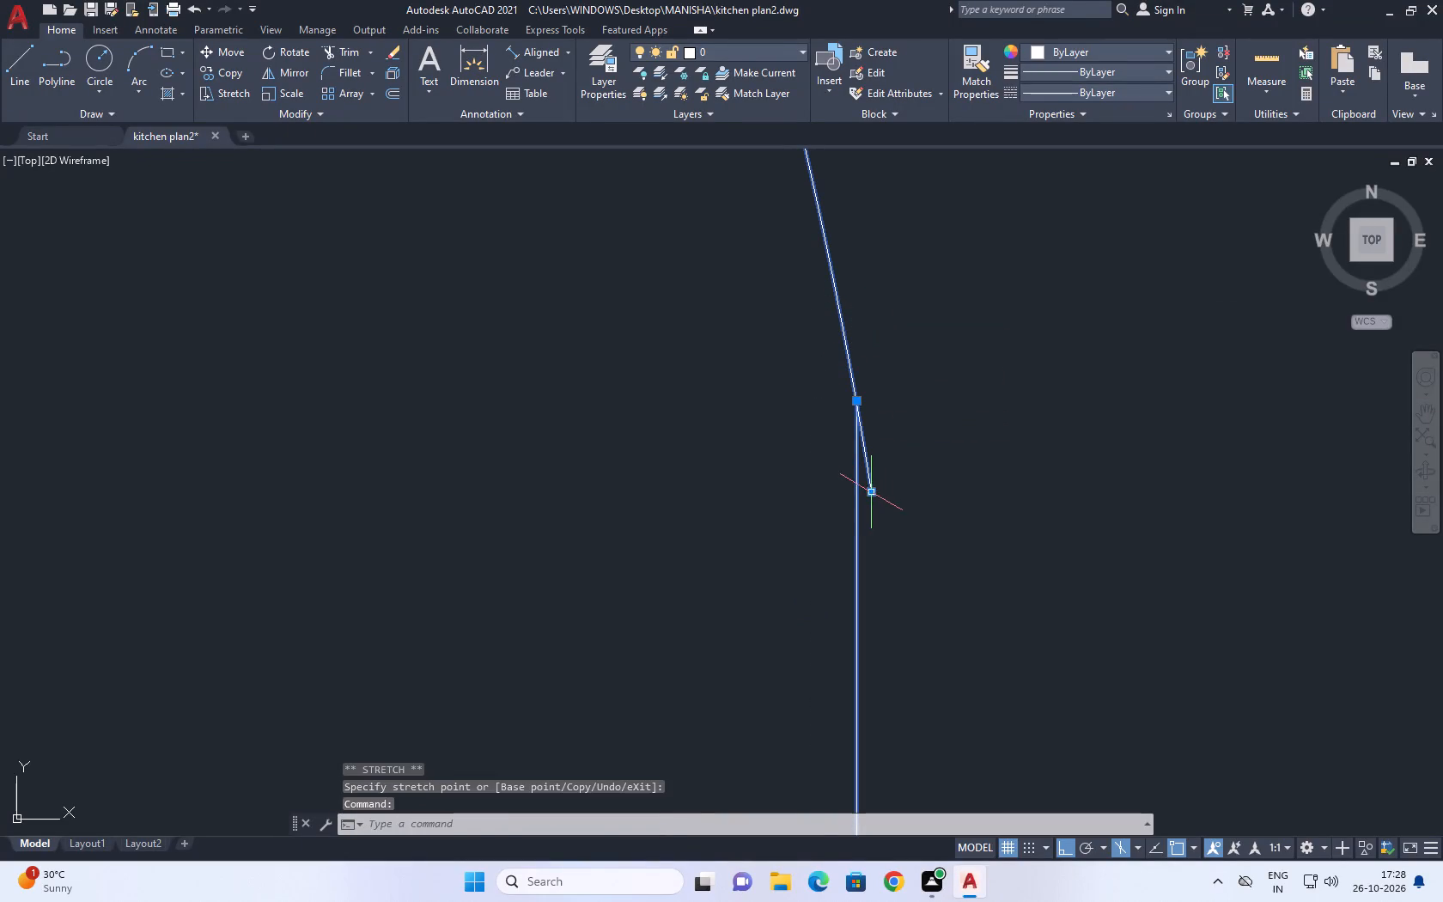
left_click(873, 491)
left_click(854, 403)
Examine the joint between the outer spout arc and outer neck line up close, and clear the selection.
scroll(889, 504, "down", 8)
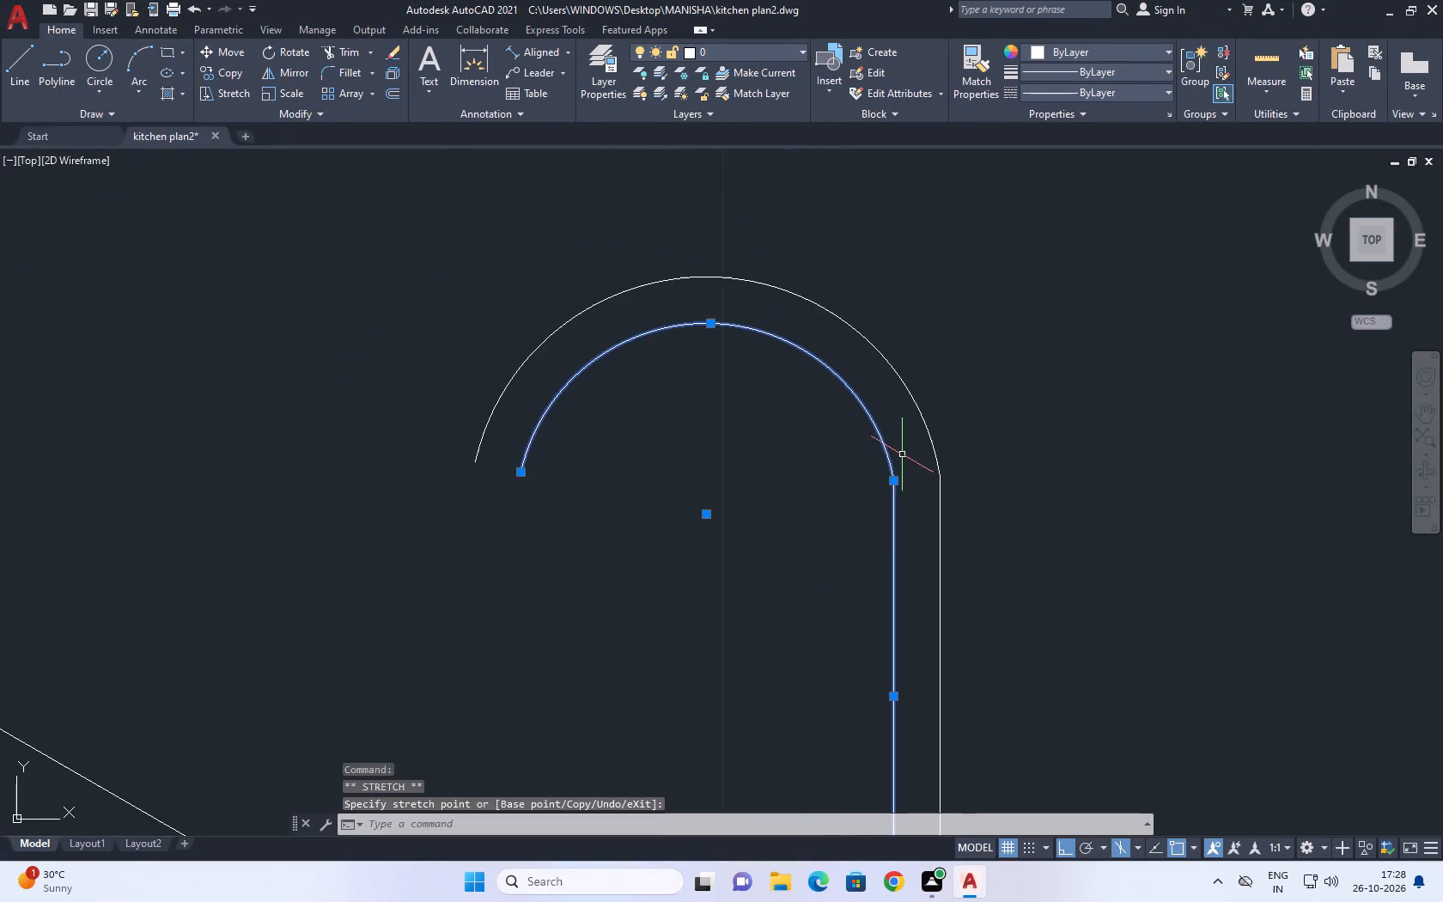
middle_click_drag(953, 491, 923, 486)
scroll(885, 472, "up", 4)
scroll(992, 484, "up", 3)
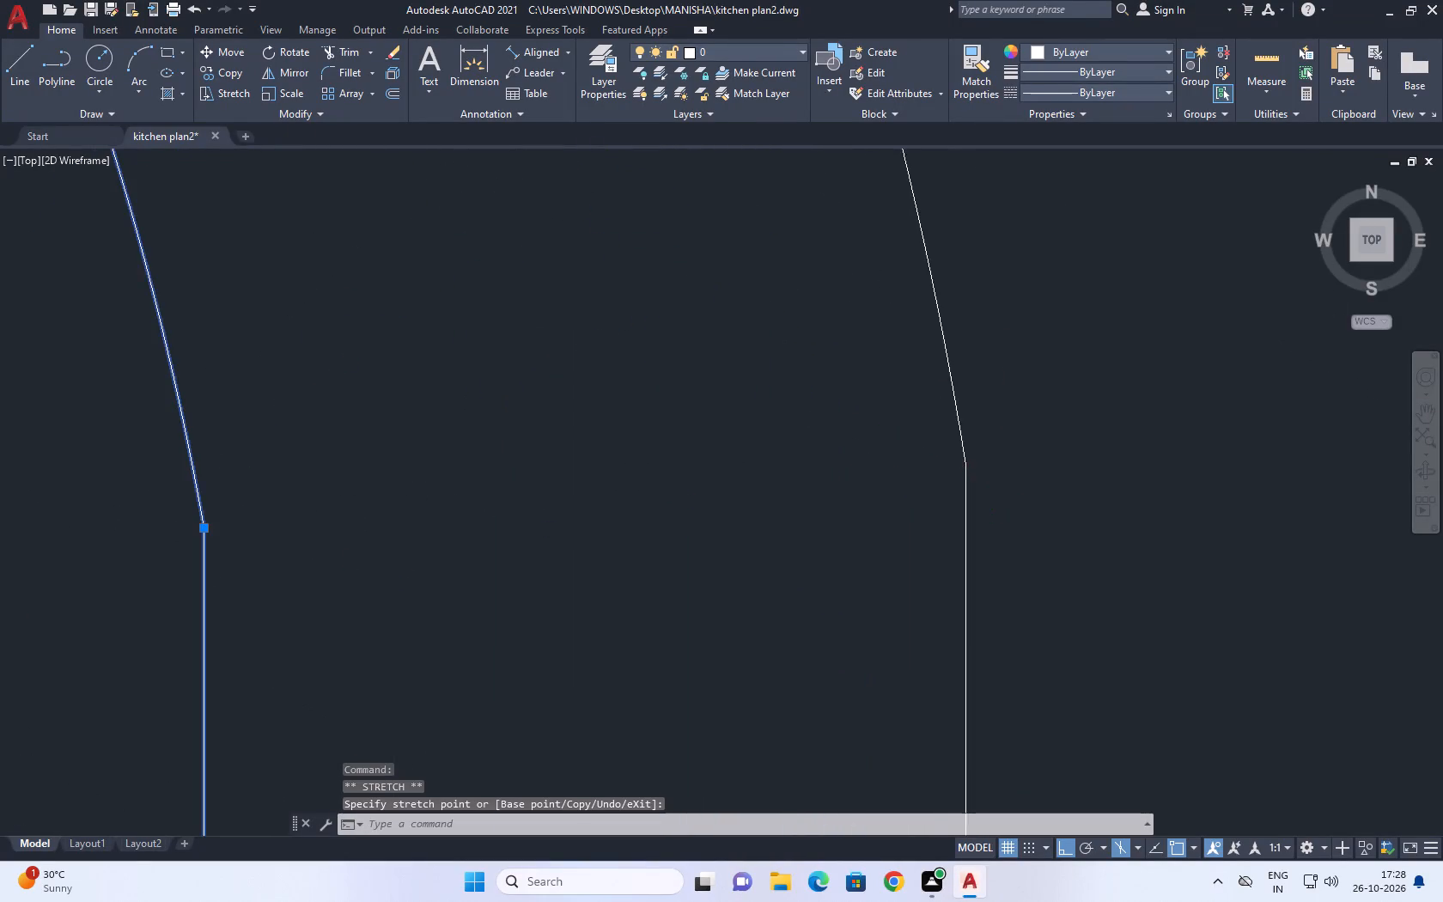
scroll(947, 456, "up", 10)
scroll(843, 510, "up", 1)
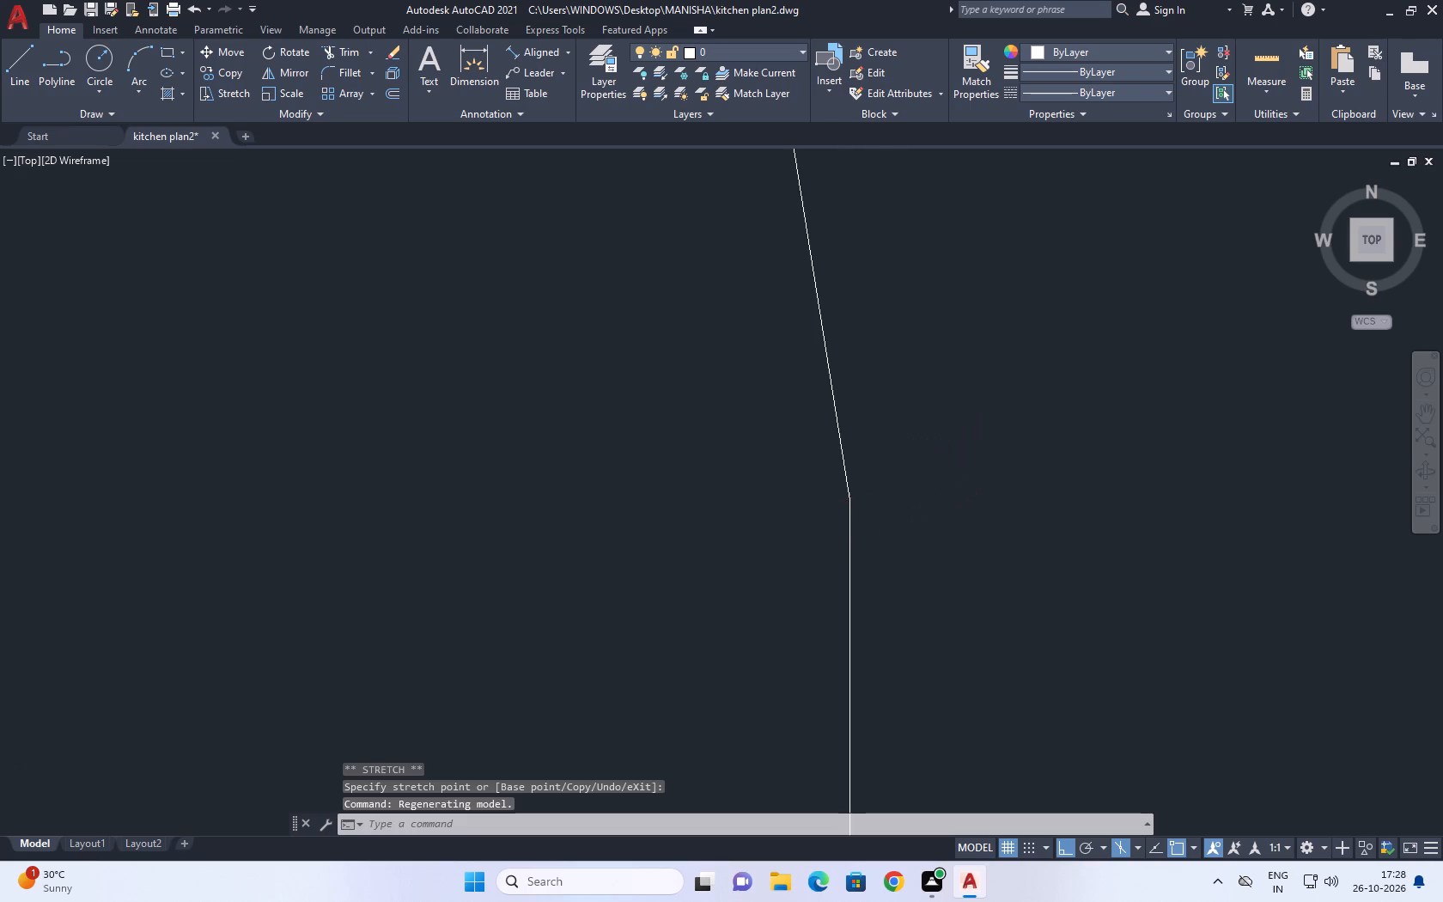
scroll(843, 510, "up", 7)
scroll(906, 448, "up", 7)
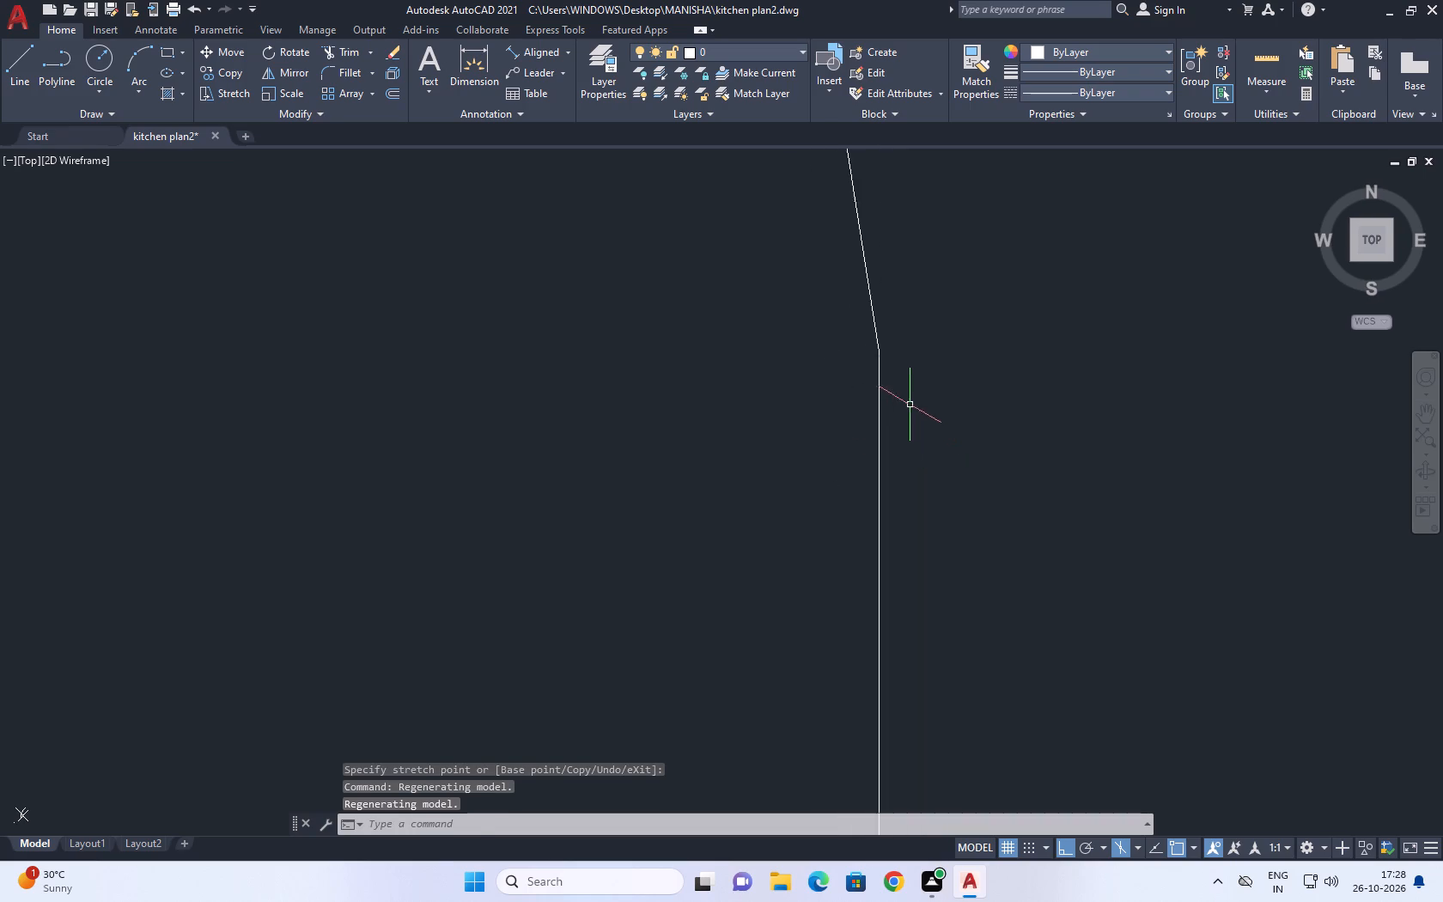
scroll(904, 395, "up", 1)
right_click(744, 344)
left_click(819, 615)
Draw a line about 0.5 long from the inner arc's open end across to the outer spout arc.
scroll(610, 478, "down", 9)
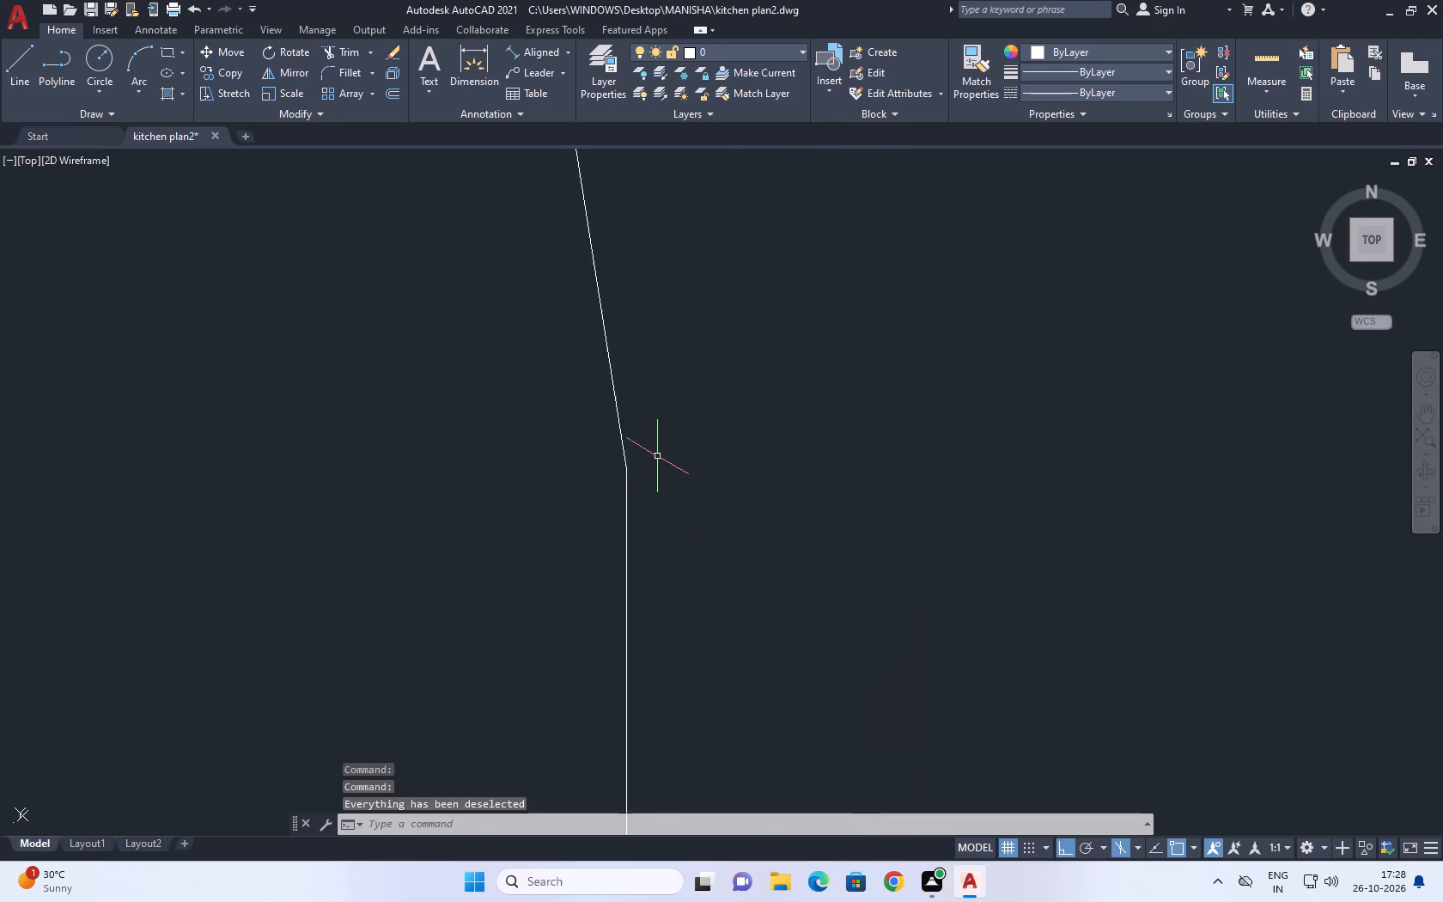
scroll(657, 456, "down", 8)
scroll(654, 444, "down", 20)
scroll(654, 444, "down", 4)
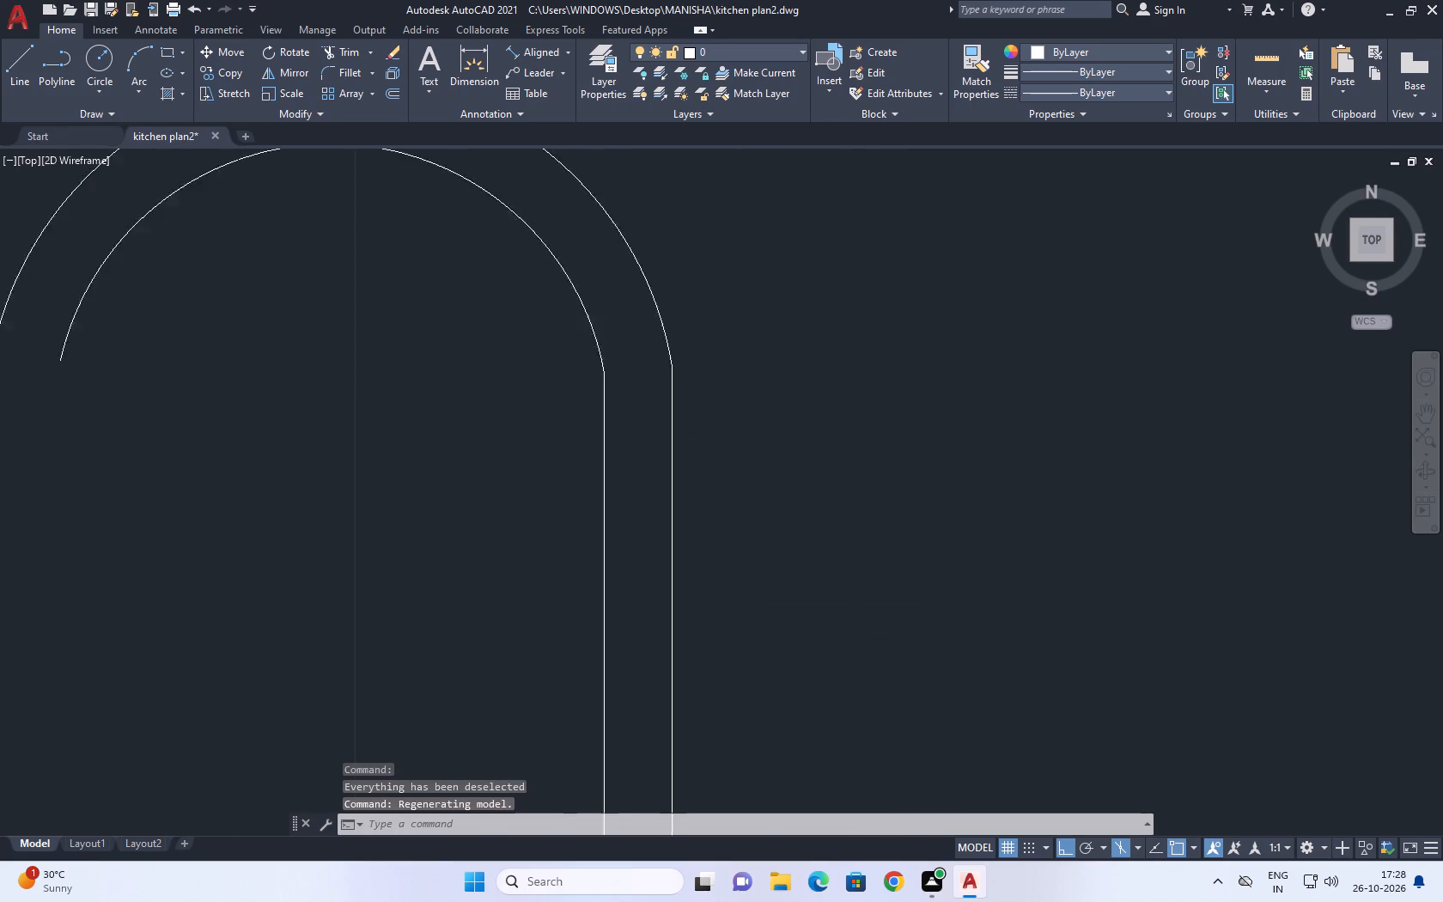
scroll(671, 367, "down", 2)
middle_click_drag(662, 364, 664, 386)
scroll(662, 366, "down", 1)
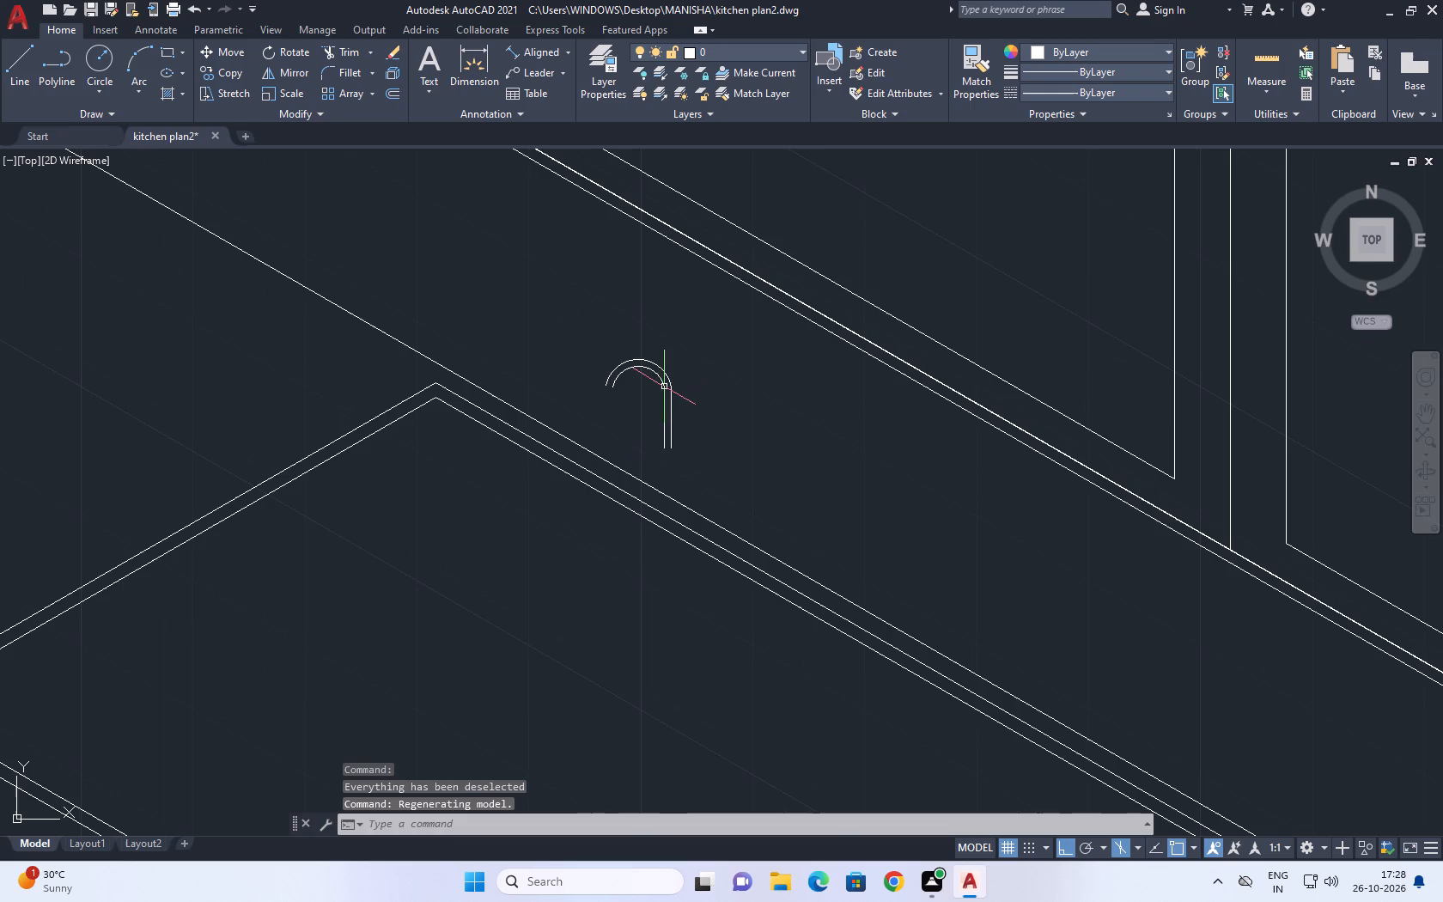
scroll(583, 366, "up", 3)
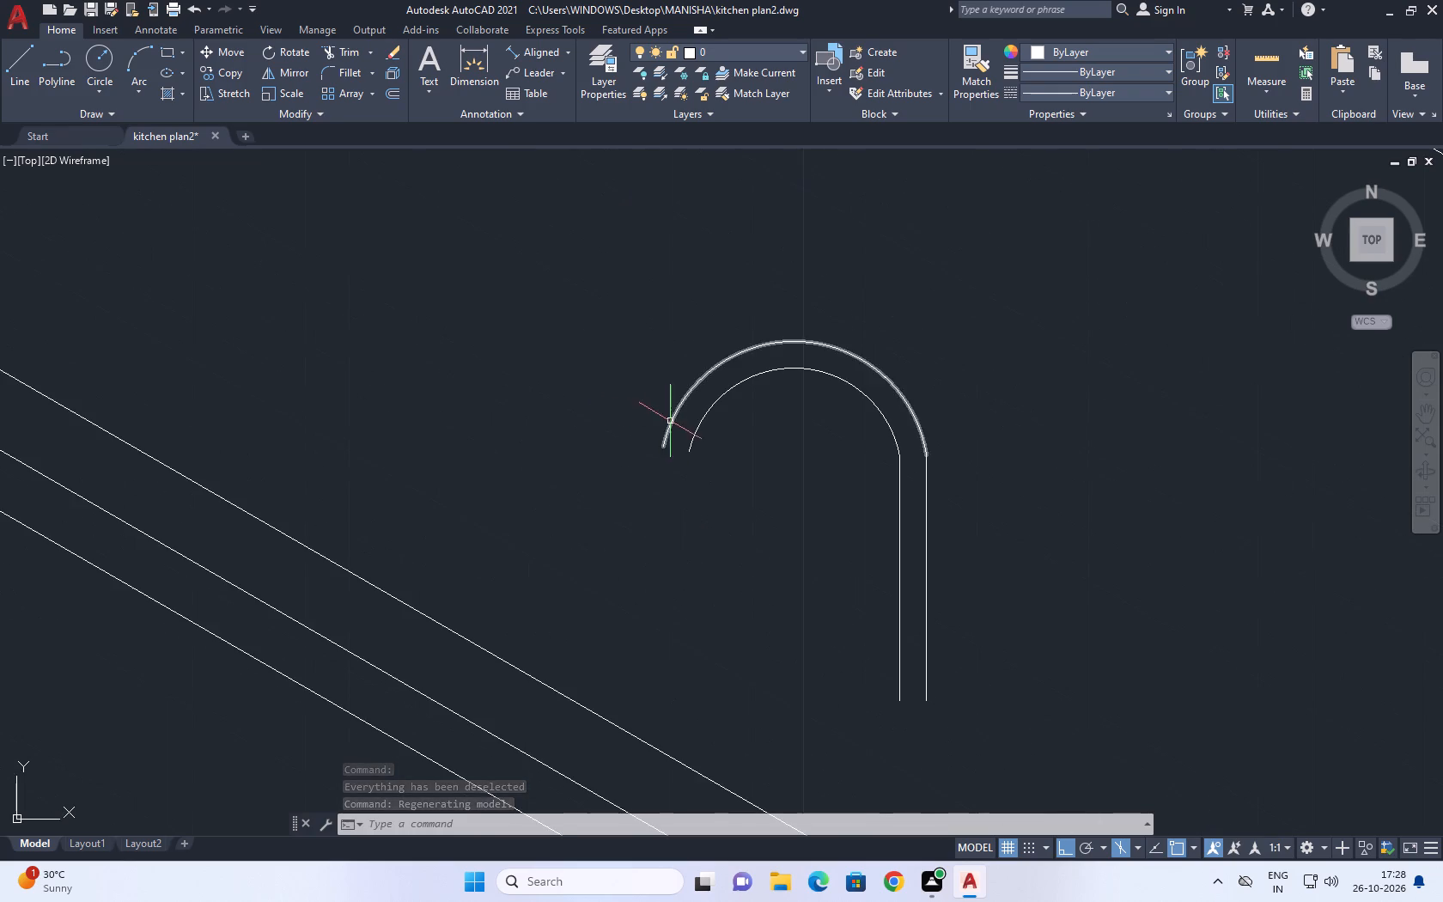
middle_click_drag(659, 413, 653, 465)
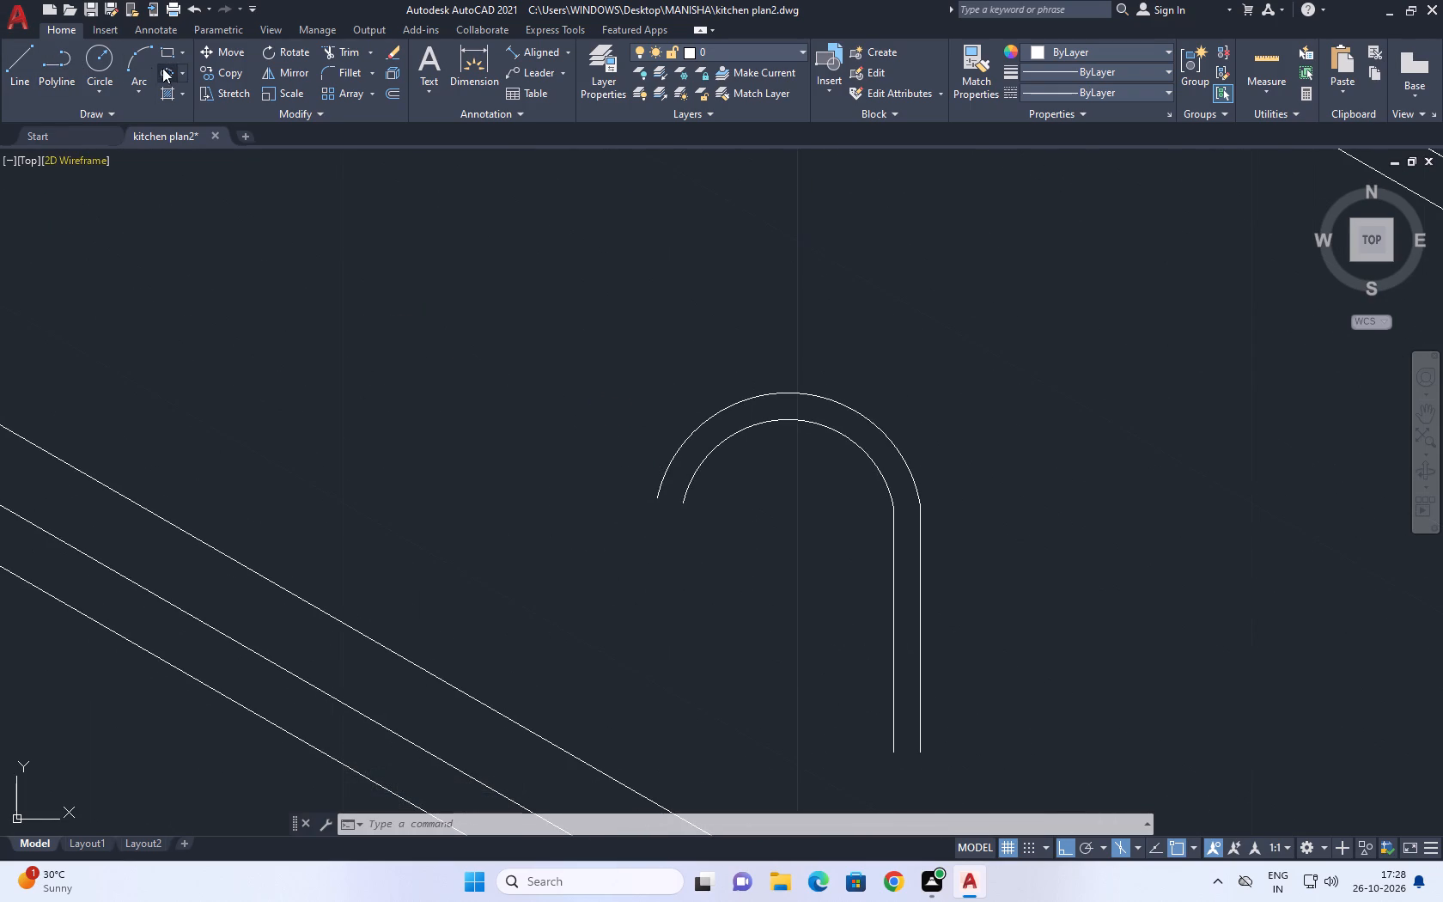
left_click(20, 64)
scroll(674, 495, "up", 3)
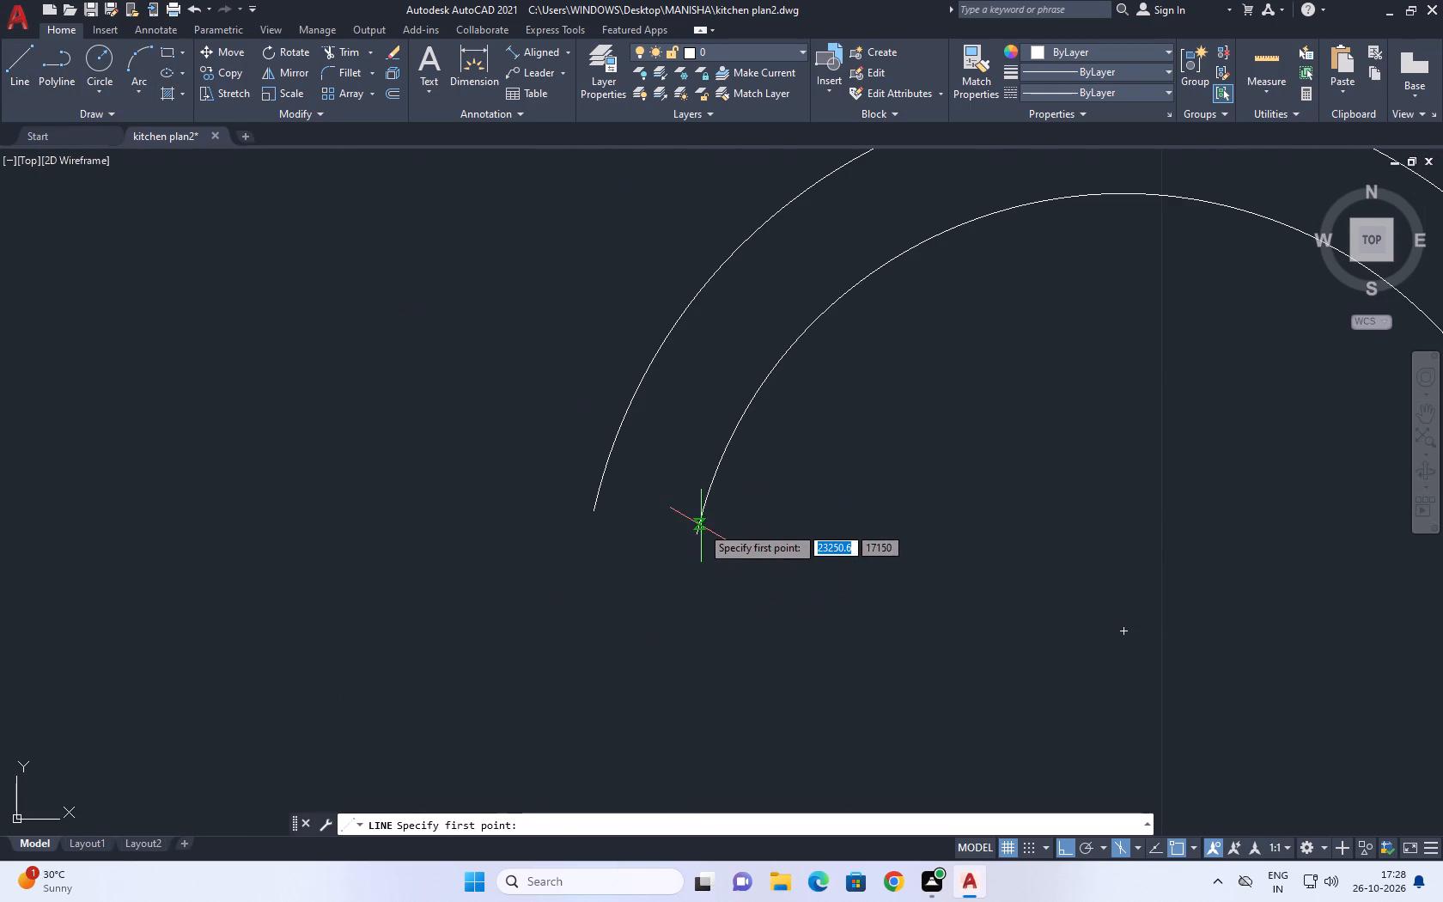
left_click(699, 540)
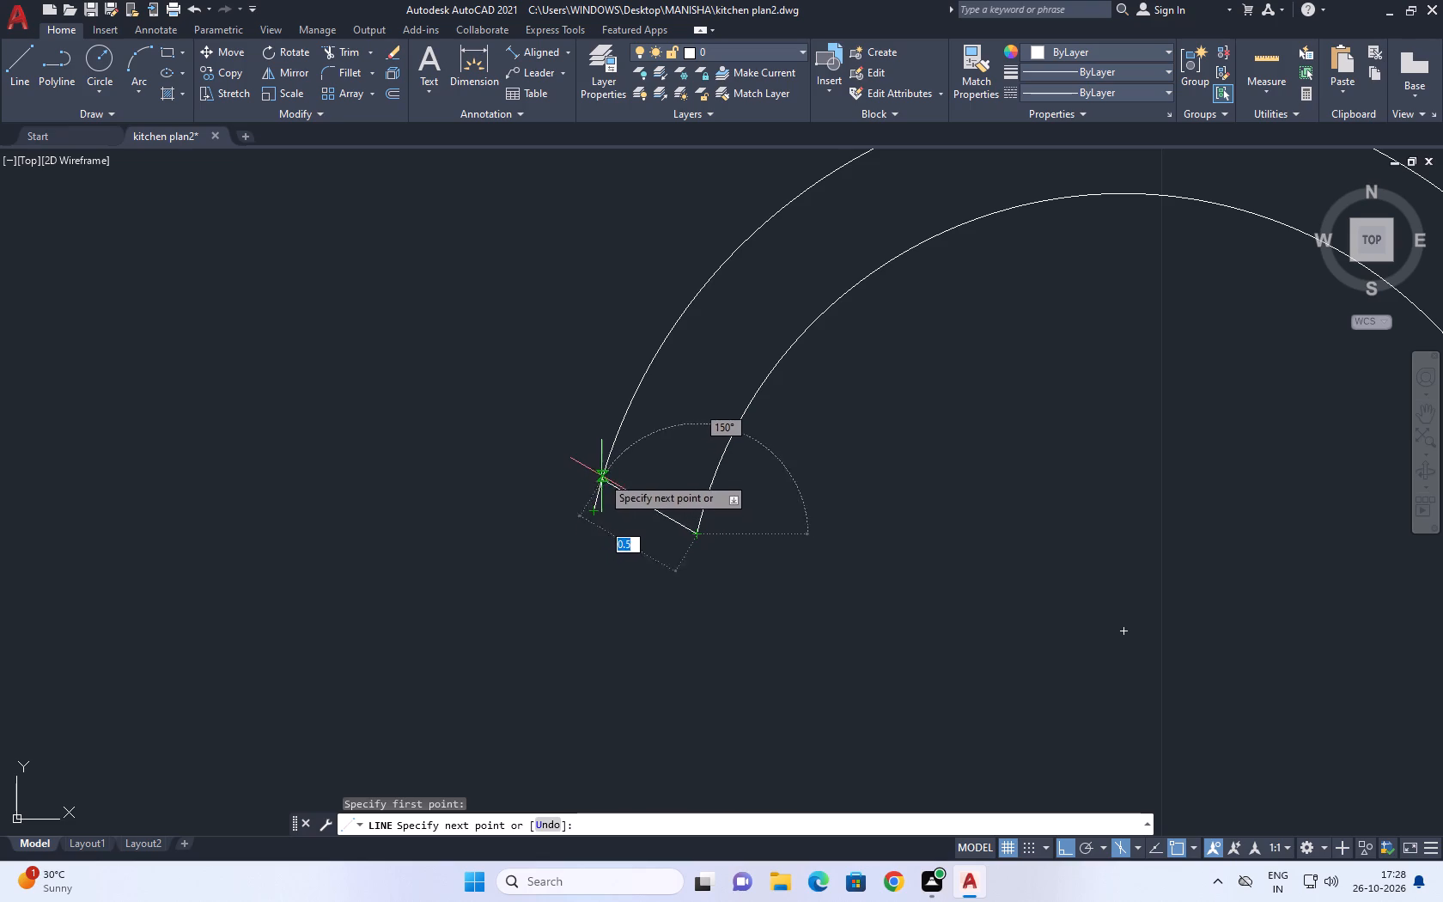
left_click(601, 476)
right_click(675, 510)
left_click(757, 537)
Stretch the spout's end line to the outer arc's open endpoint and clear the selection.
middle_click_drag(552, 503, 556, 515)
scroll(575, 522, "up", 2)
middle_click_drag(632, 488, 636, 504)
left_click(703, 490)
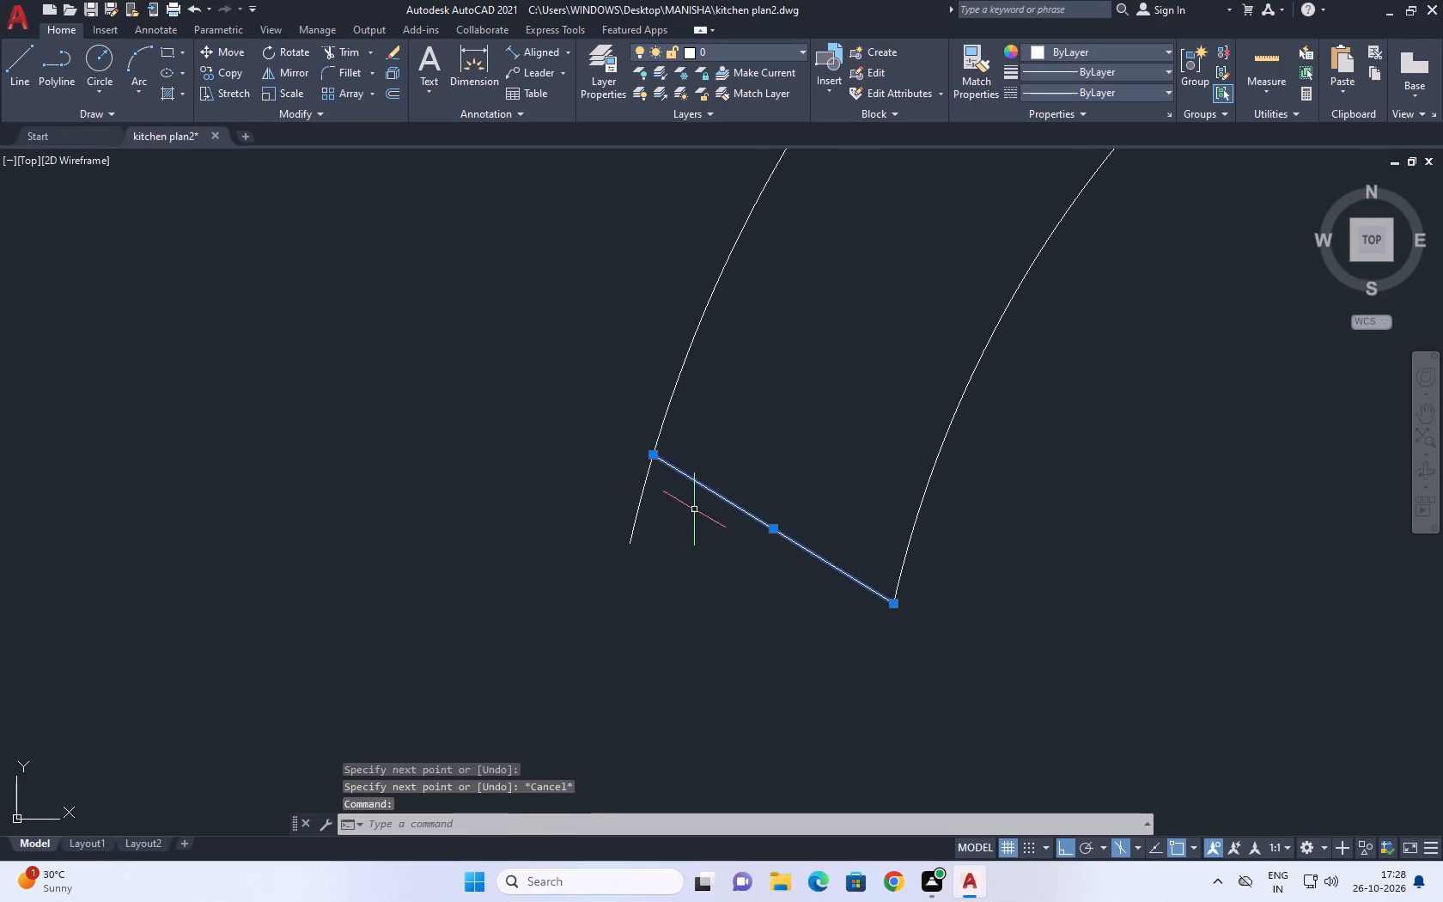
left_click(656, 456)
left_click(630, 545)
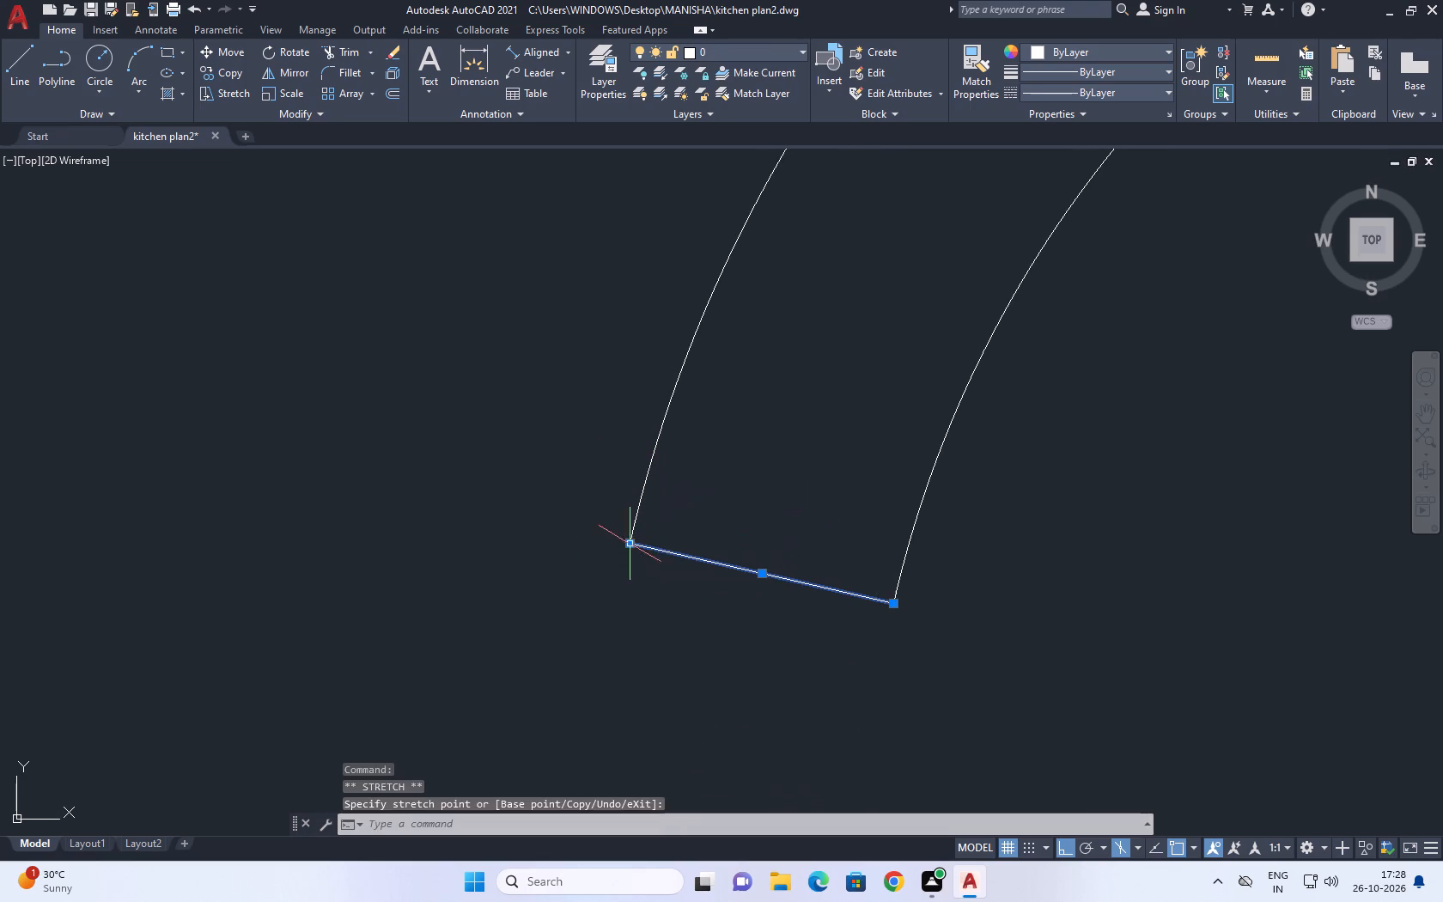
right_click(716, 476)
left_click(790, 342)
scroll(768, 514, "down", 5)
middle_click_drag(791, 561, 747, 551)
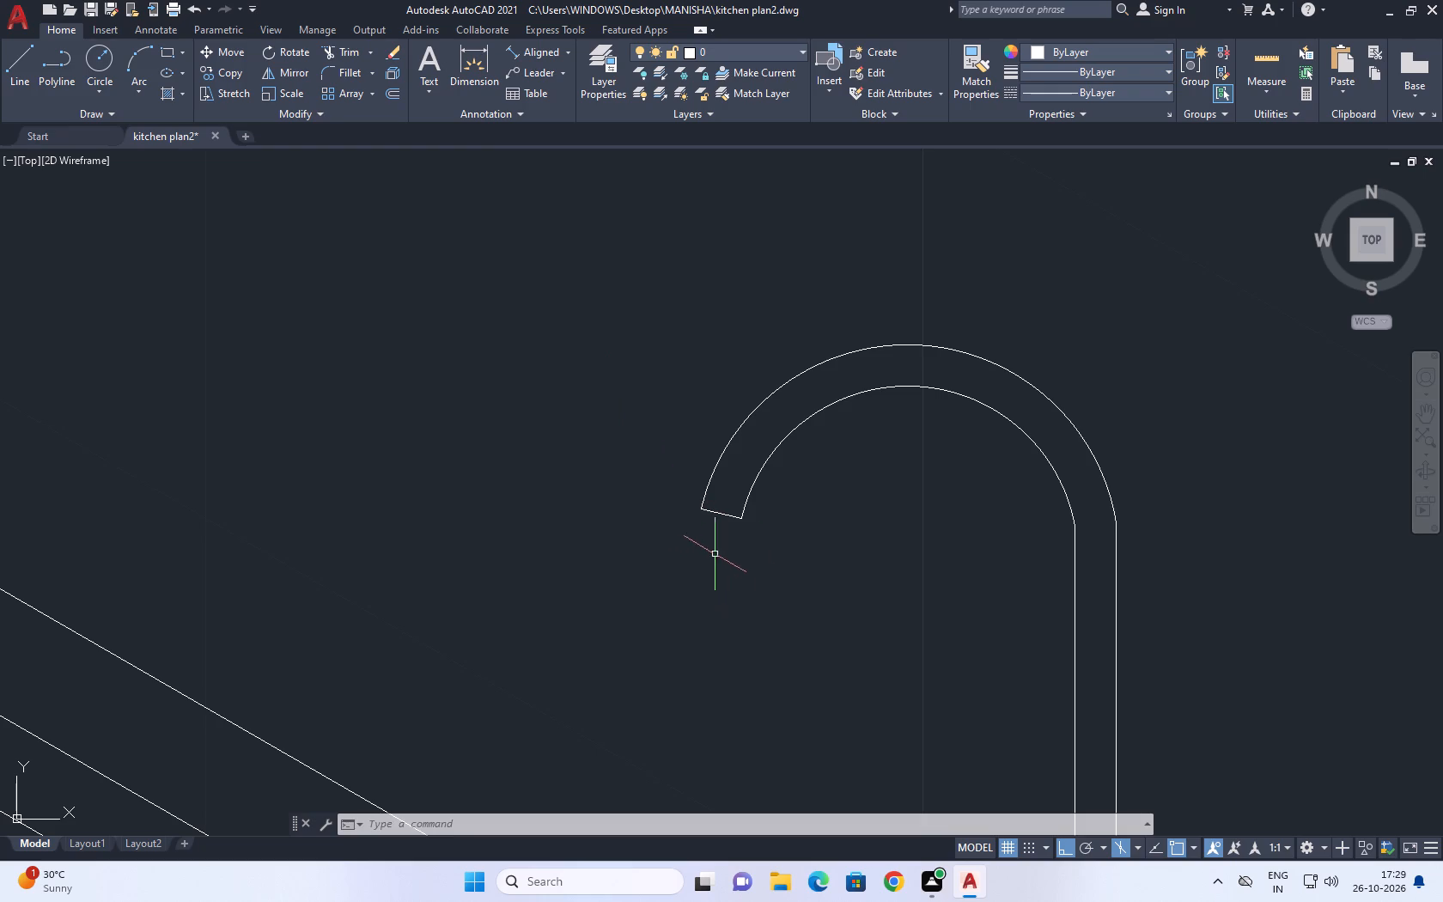
Try starting a spline at the outer spout arc's open end, and turn Ortho mode off.
middle_click_drag(798, 599, 740, 601)
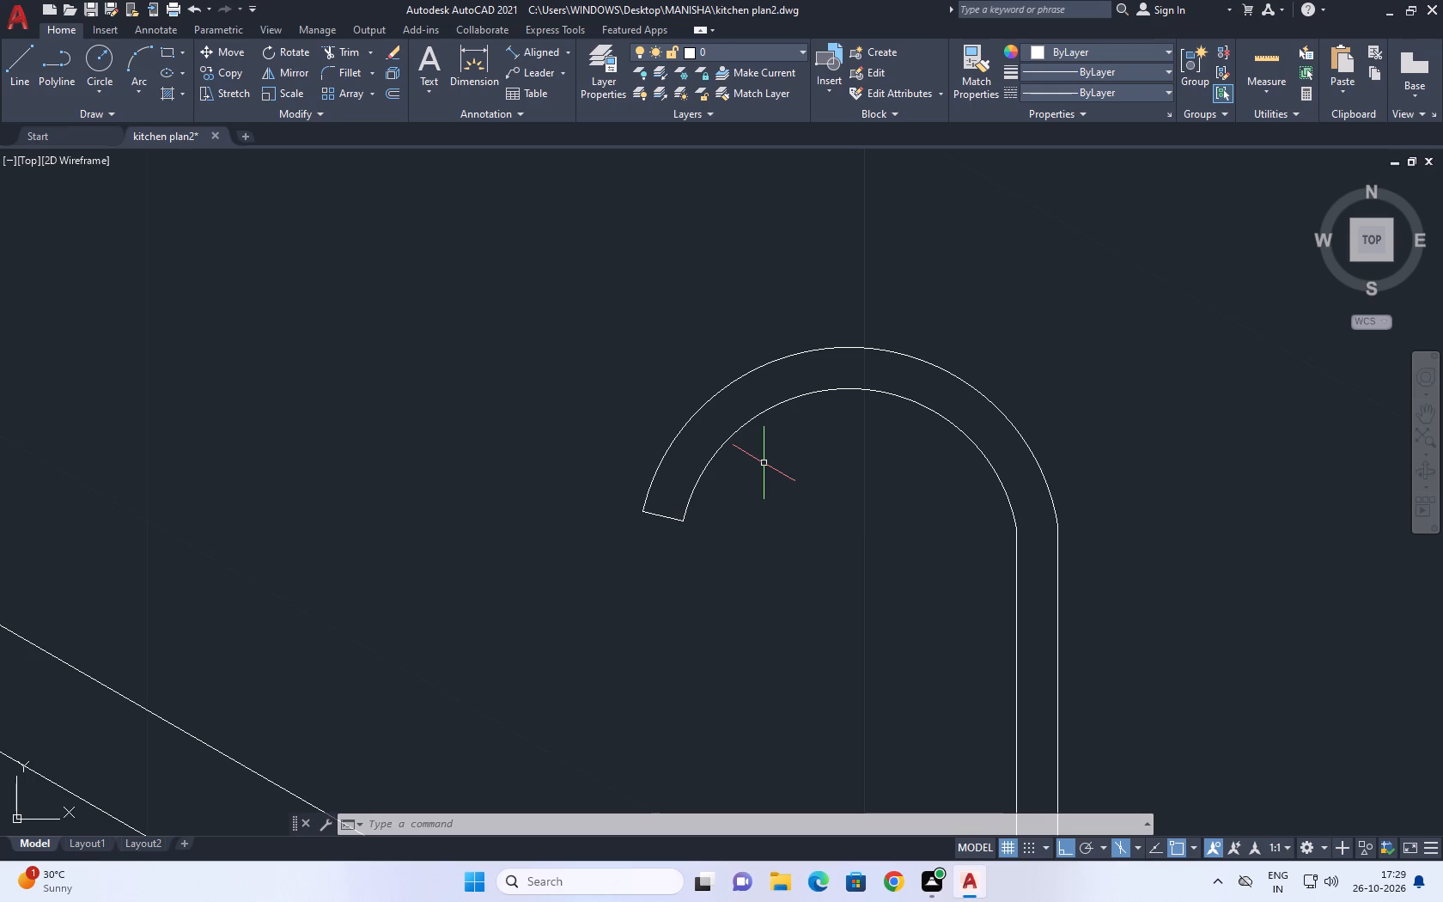
middle_click_drag(648, 341, 594, 305)
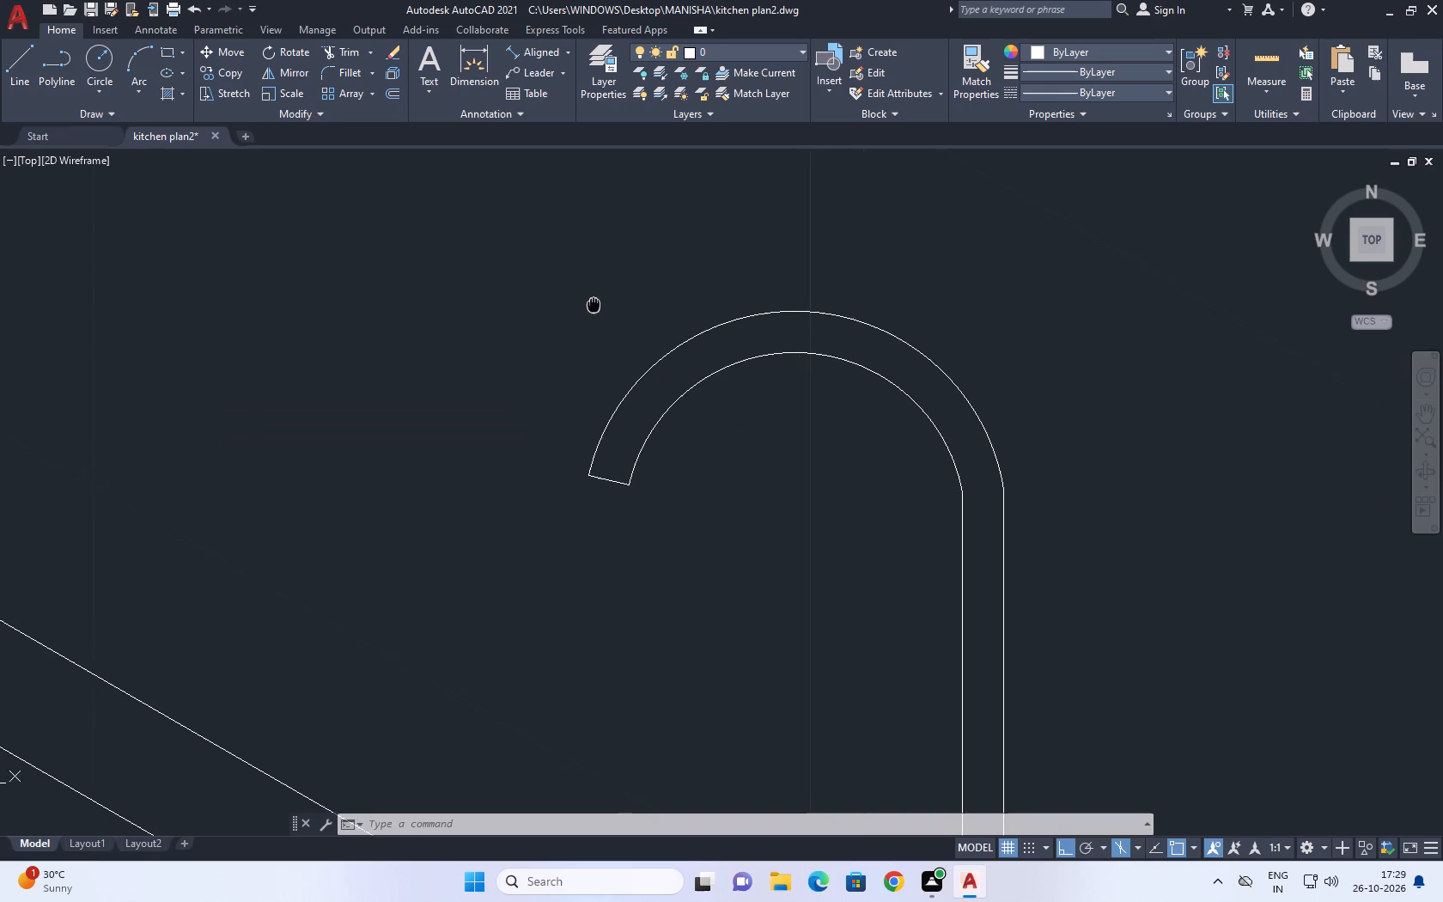
middle_click_drag(594, 305, 597, 302)
key("s")
key("p")
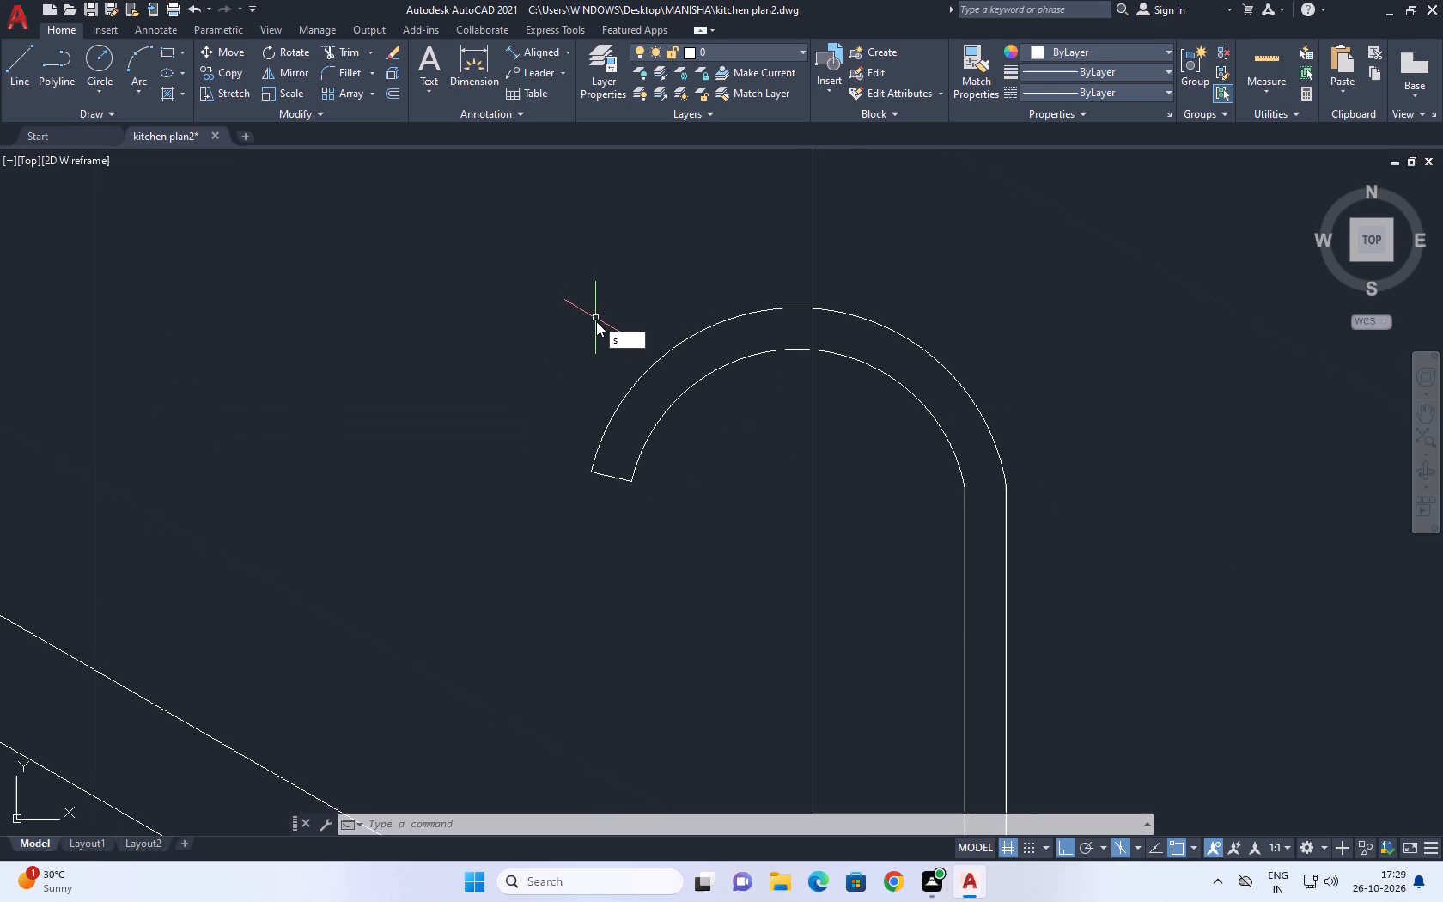
key("l")
key("space")
scroll(600, 503, "up", 1)
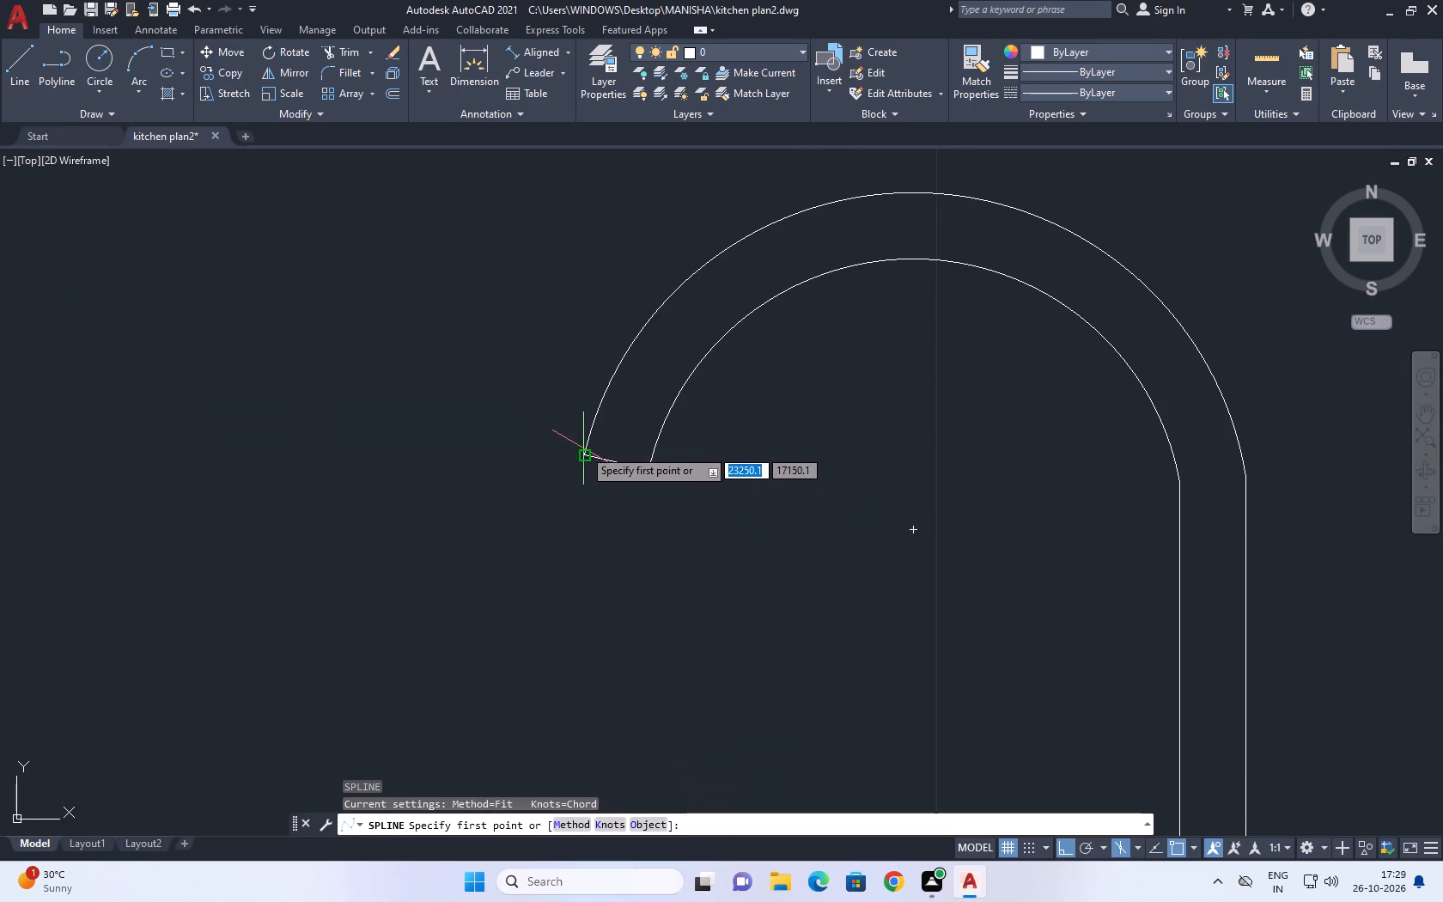
left_click(586, 453)
scroll(549, 485, "up", 1)
key("F8")
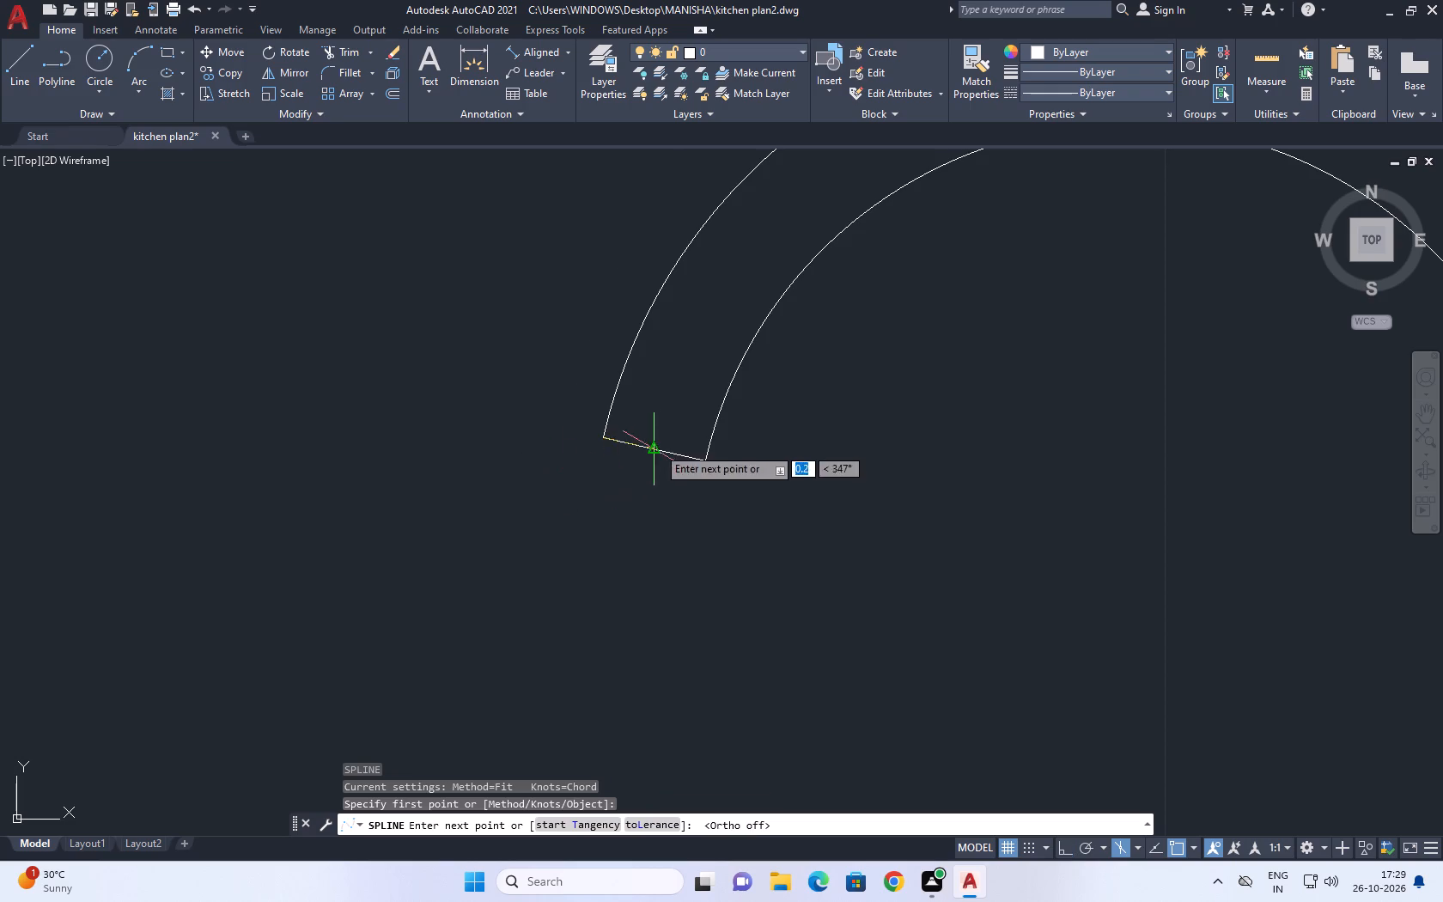
scroll(657, 447, "up", 2)
middle_click_drag(460, 485, 492, 430)
key("Escape")
Draw a three-point spline from the outer spout arc's open end downward, flaring away from the neck, as the spray head's outer side.
key("space")
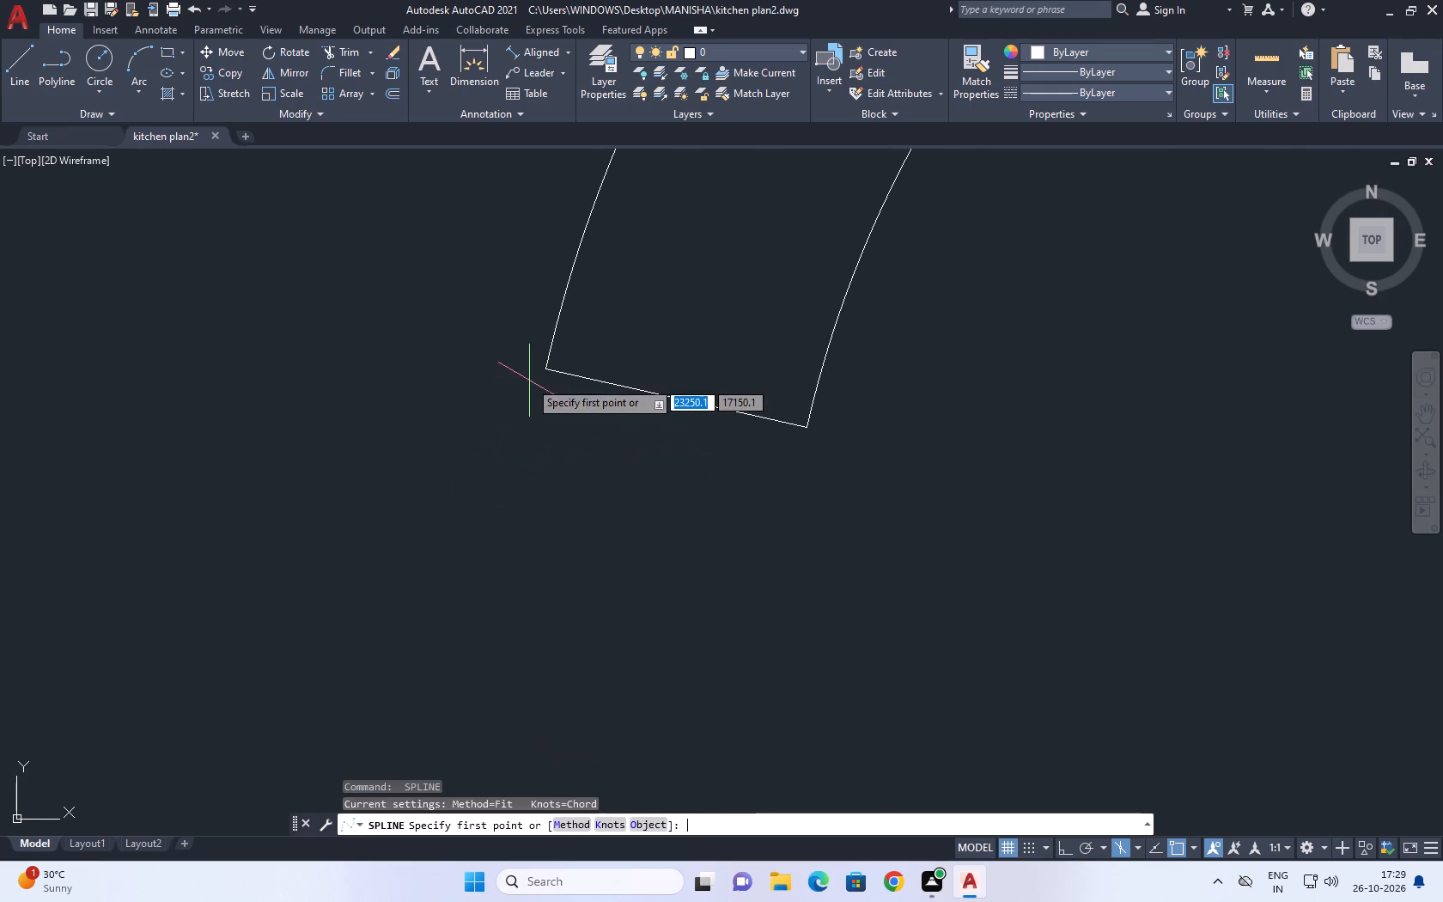
scroll(529, 381, "up", 4)
left_click(620, 310)
scroll(594, 405, "down", 4)
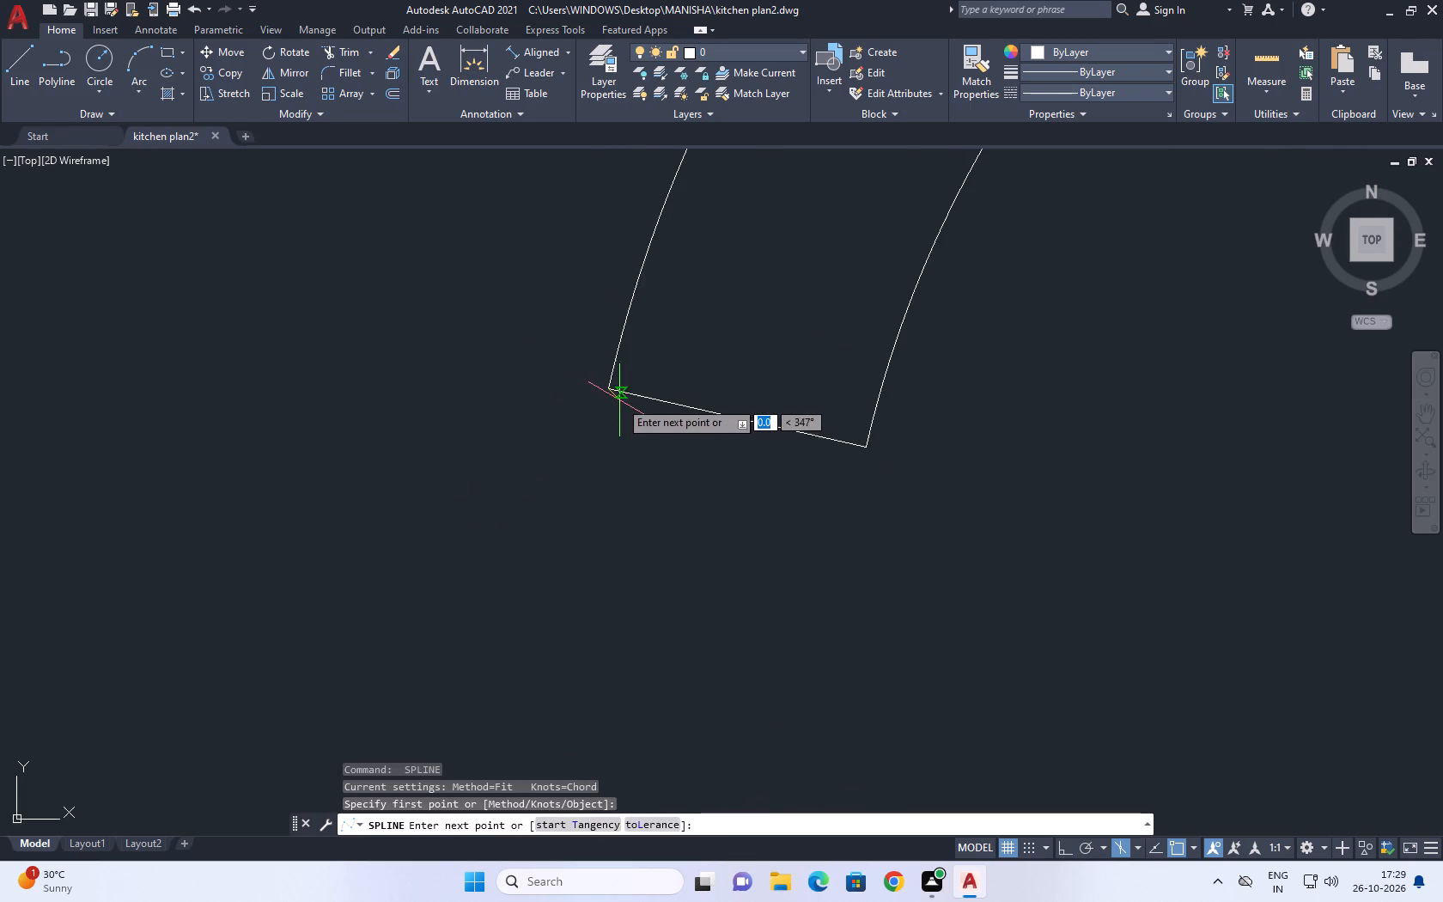
middle_click_drag(605, 417, 680, 417)
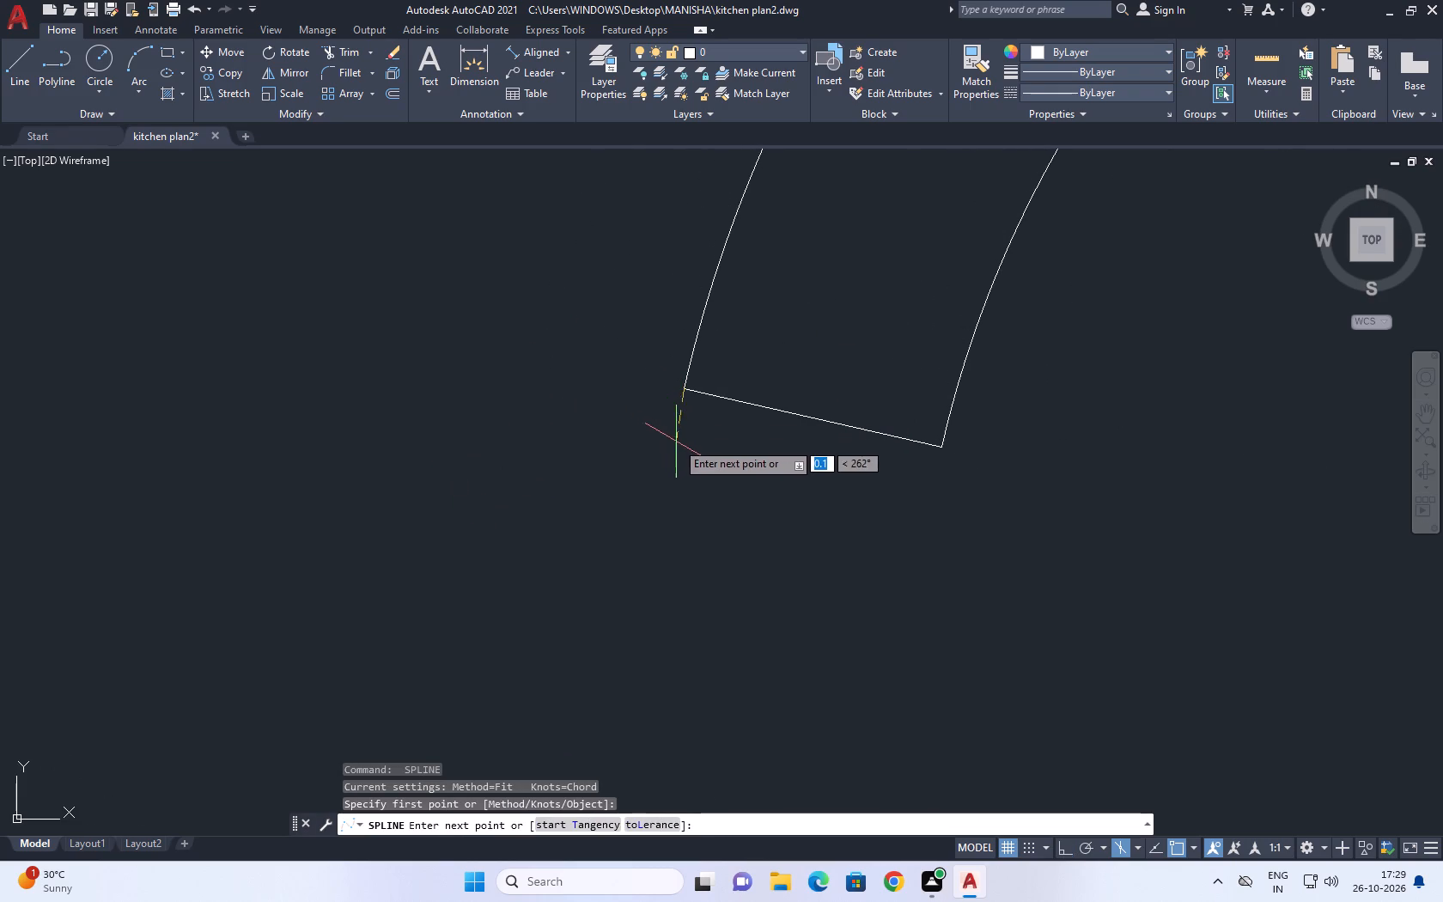
left_click(683, 456)
scroll(672, 548, "down", 2)
middle_click_drag(672, 567, 701, 384)
scroll(667, 483, "down", 2)
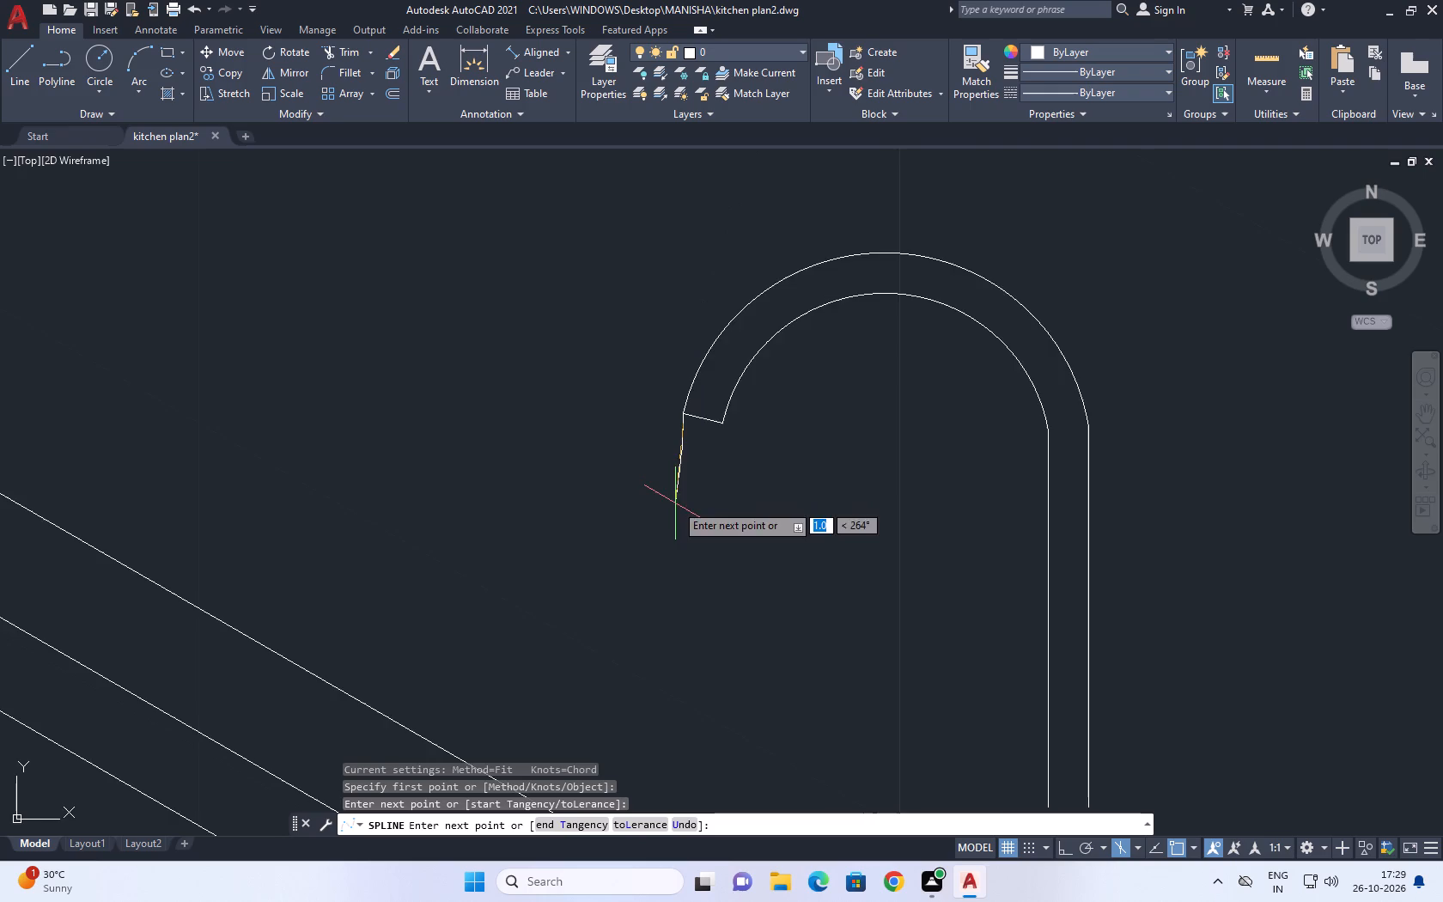
middle_click_drag(675, 501, 686, 326)
left_click(666, 367)
key("space")
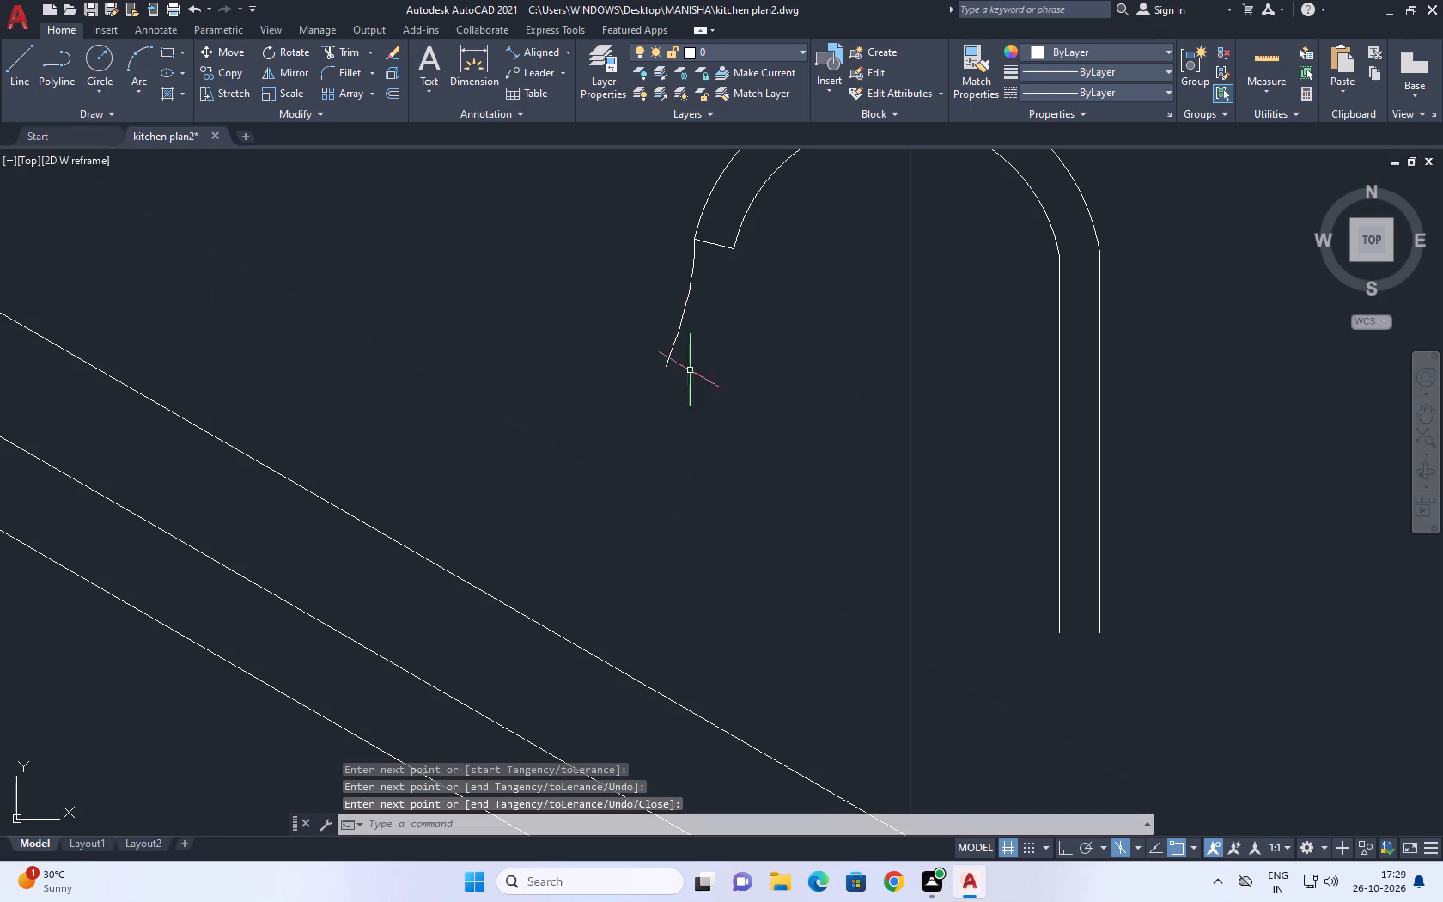
Draw a three-point spline from the inner spout arc's open end down to about the outer side curve's level, as the head's inner side.
key("space")
scroll(727, 243, "up", 3)
left_click(752, 263)
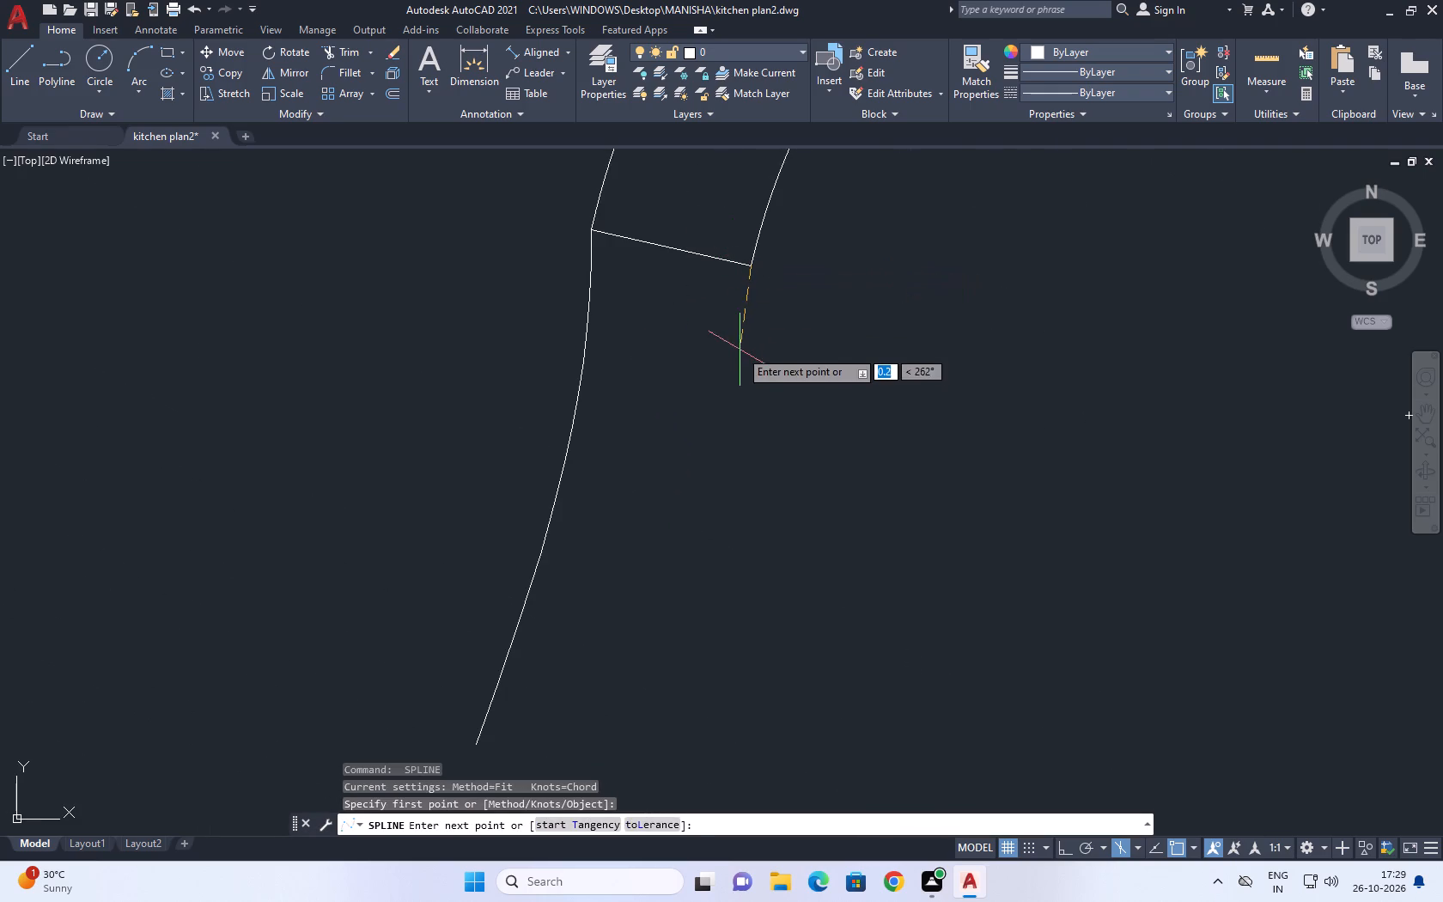
left_click(740, 367)
scroll(763, 448, "down", 2)
middle_click_drag(760, 500, 760, 374)
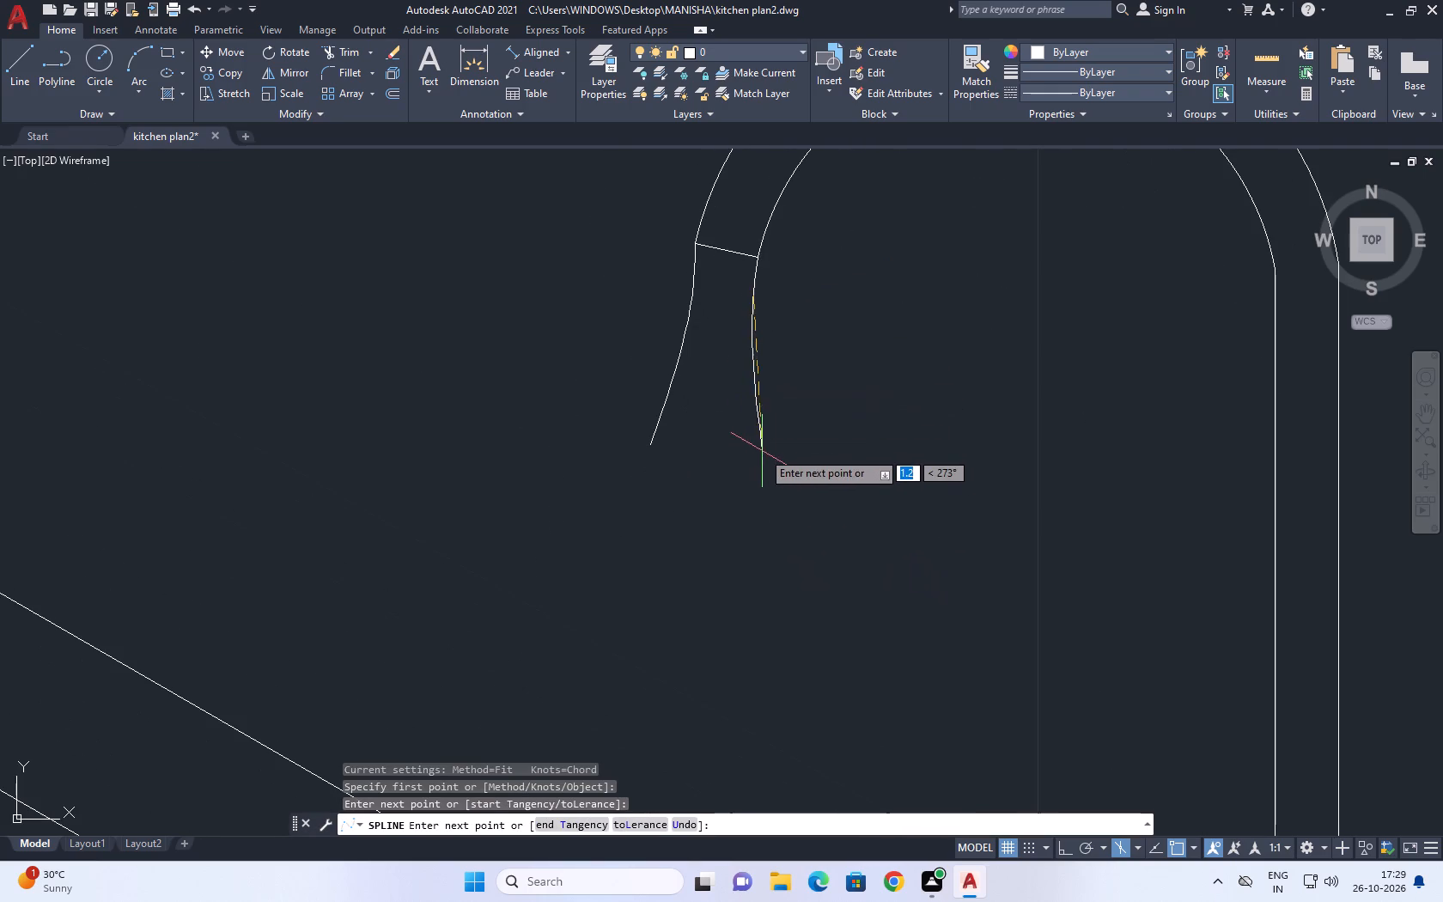
left_click(752, 453)
key("space")
Draw a rounded four-point spline joining the lower ends of the spray head's two side curves.
key("space")
scroll(656, 448, "up", 3)
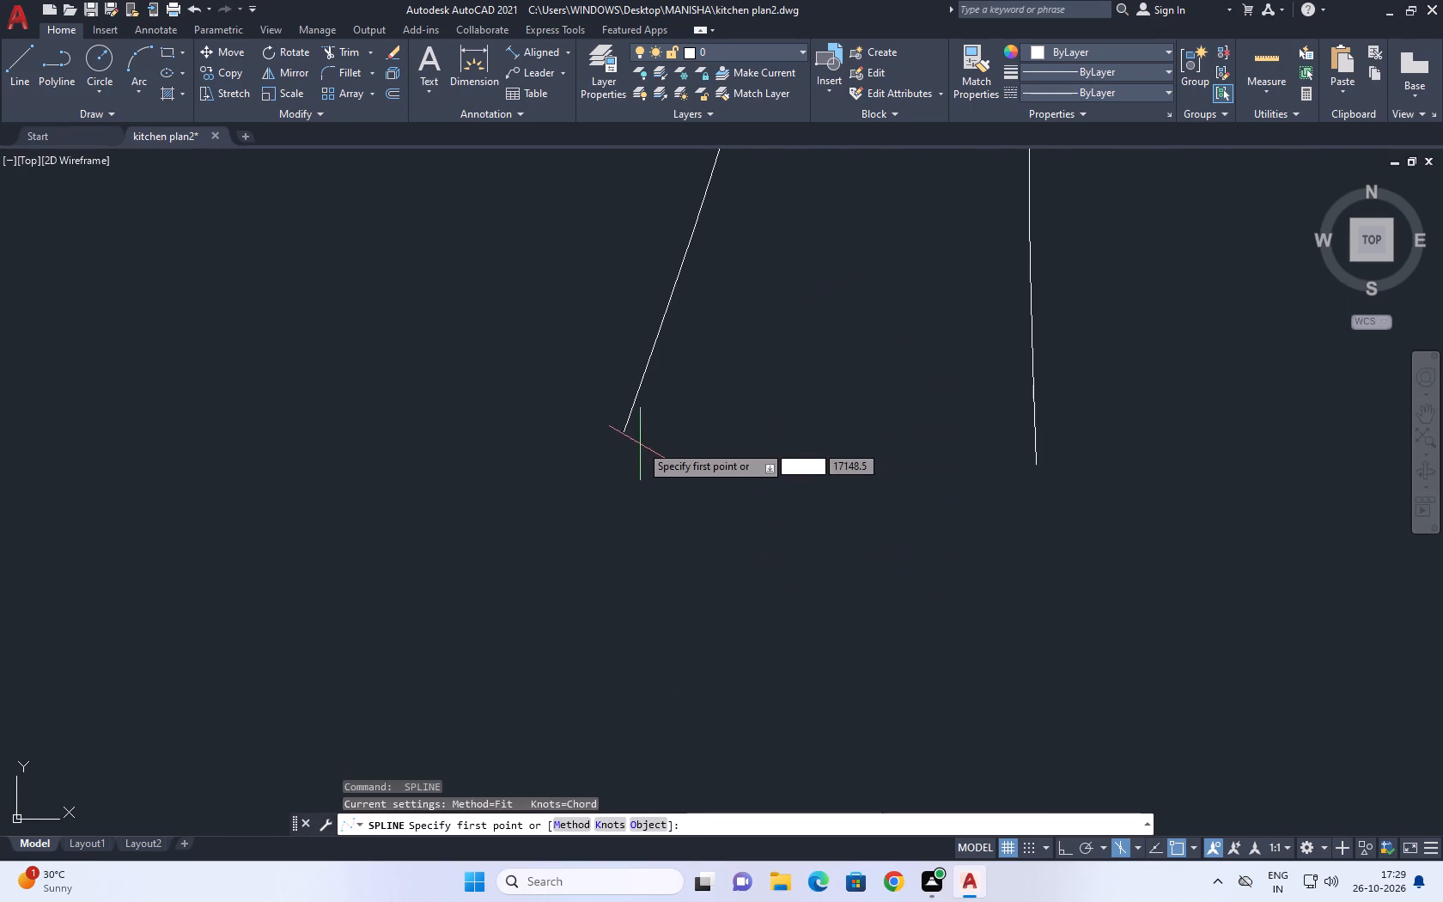
left_click(618, 431)
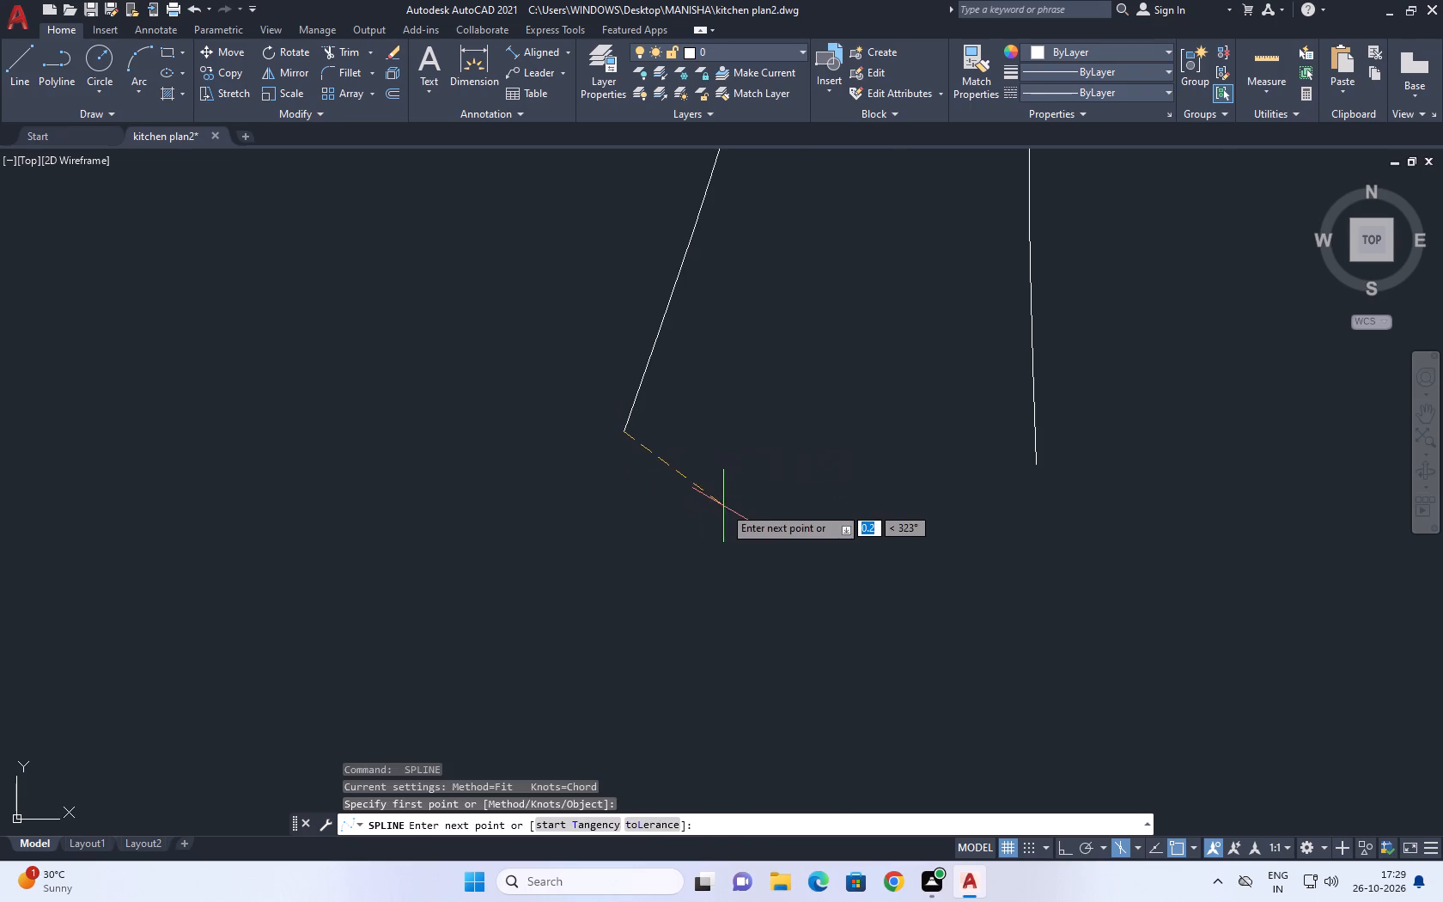
left_click(650, 559)
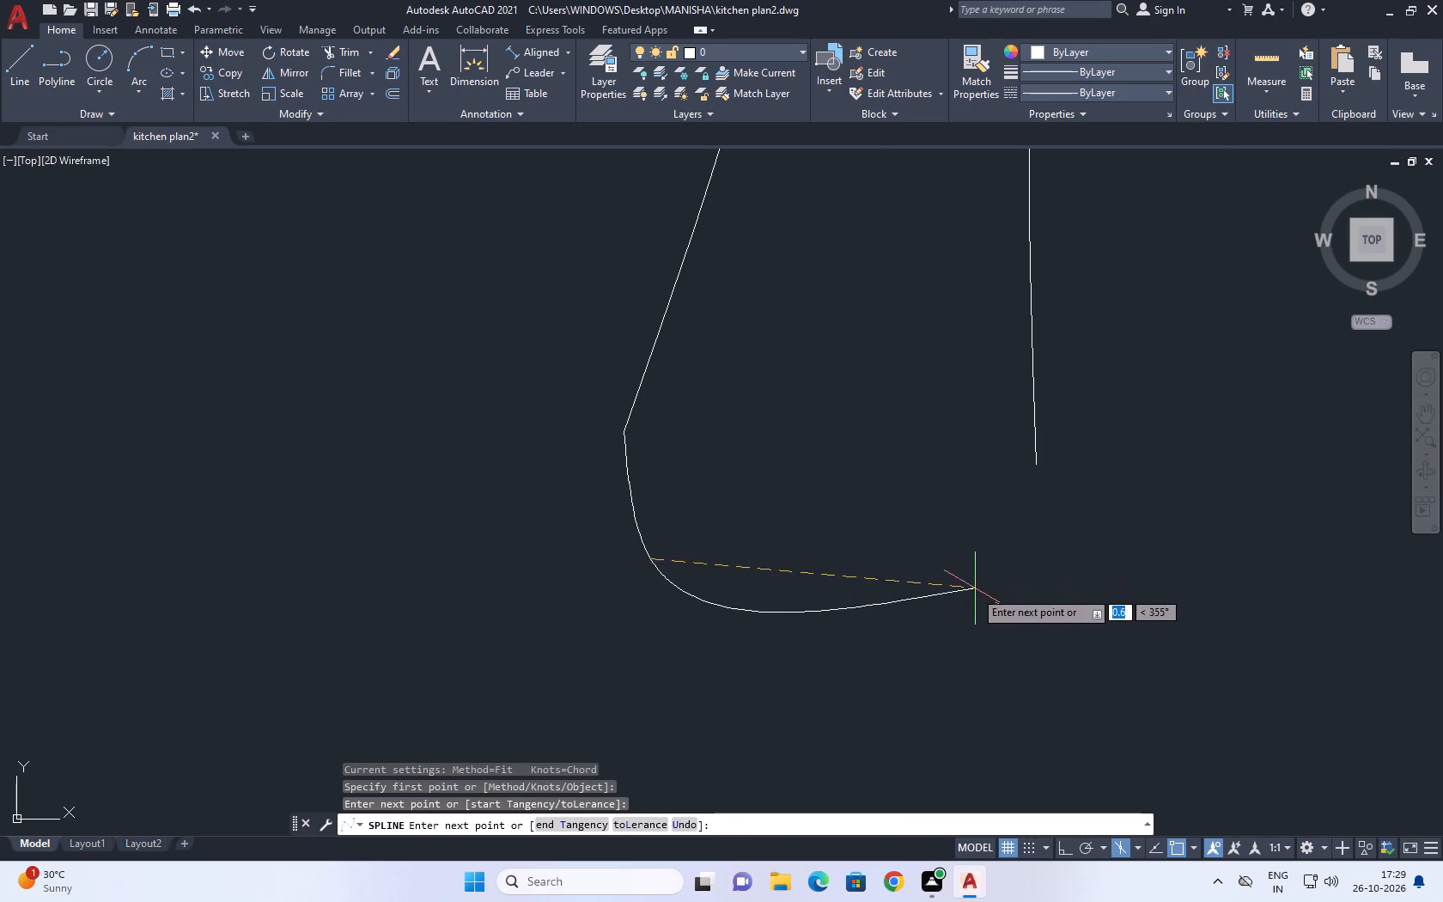
left_click(971, 595)
left_click(1036, 464)
key("space")
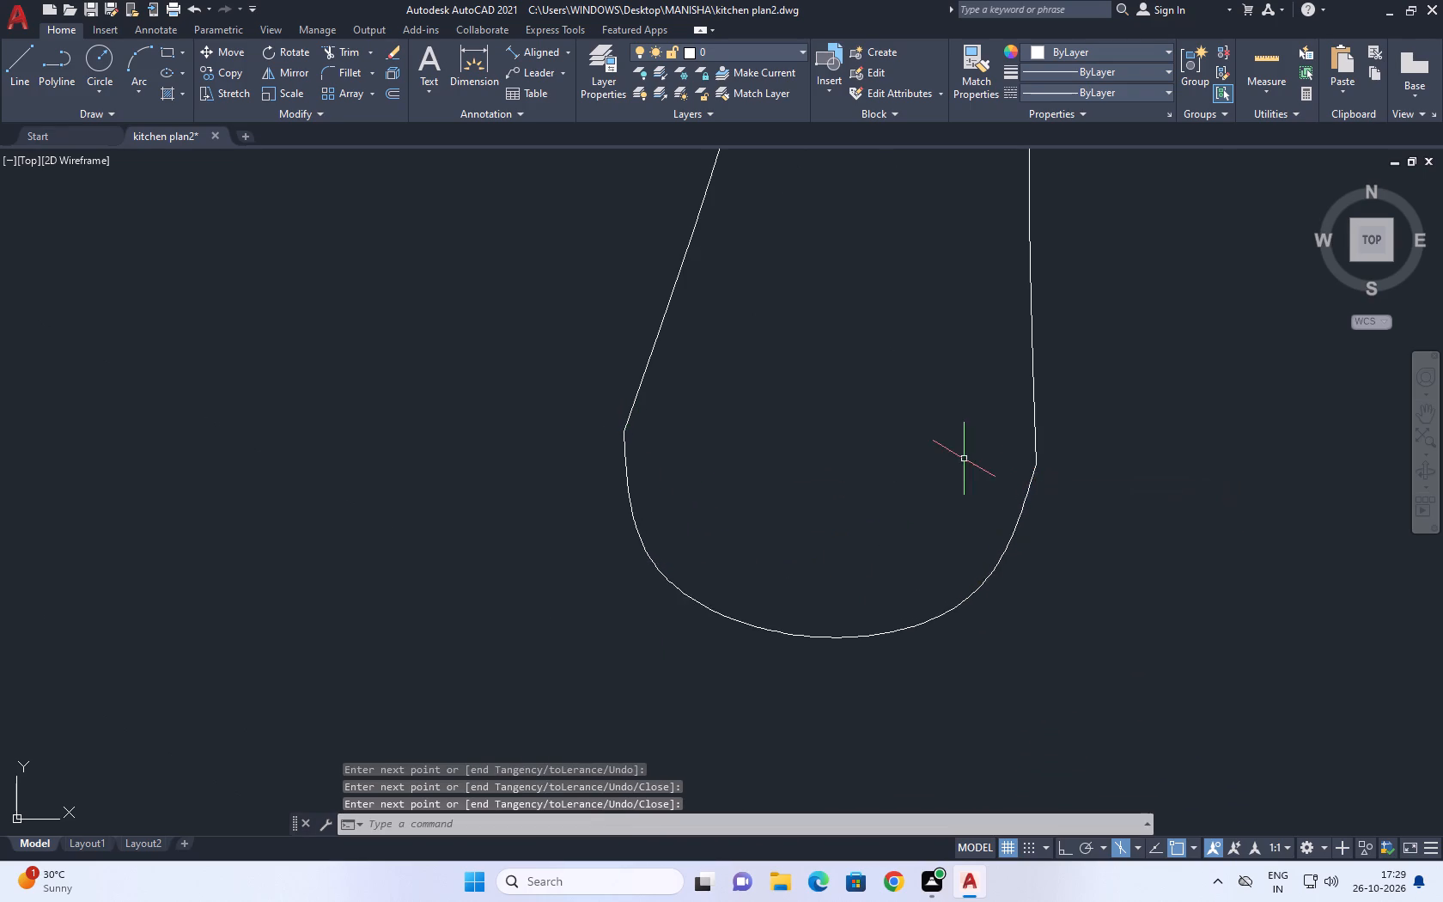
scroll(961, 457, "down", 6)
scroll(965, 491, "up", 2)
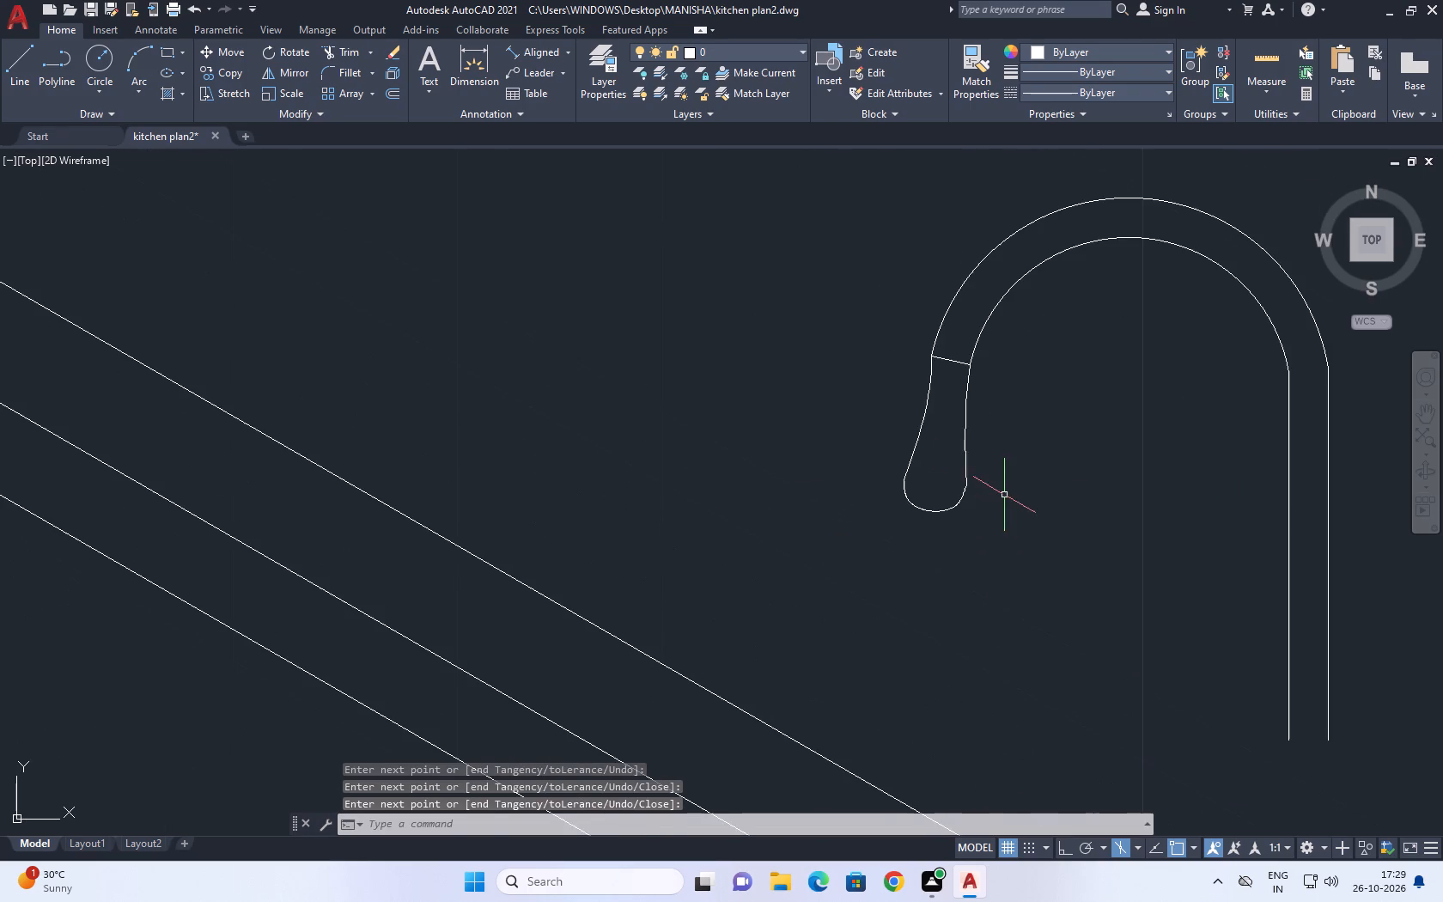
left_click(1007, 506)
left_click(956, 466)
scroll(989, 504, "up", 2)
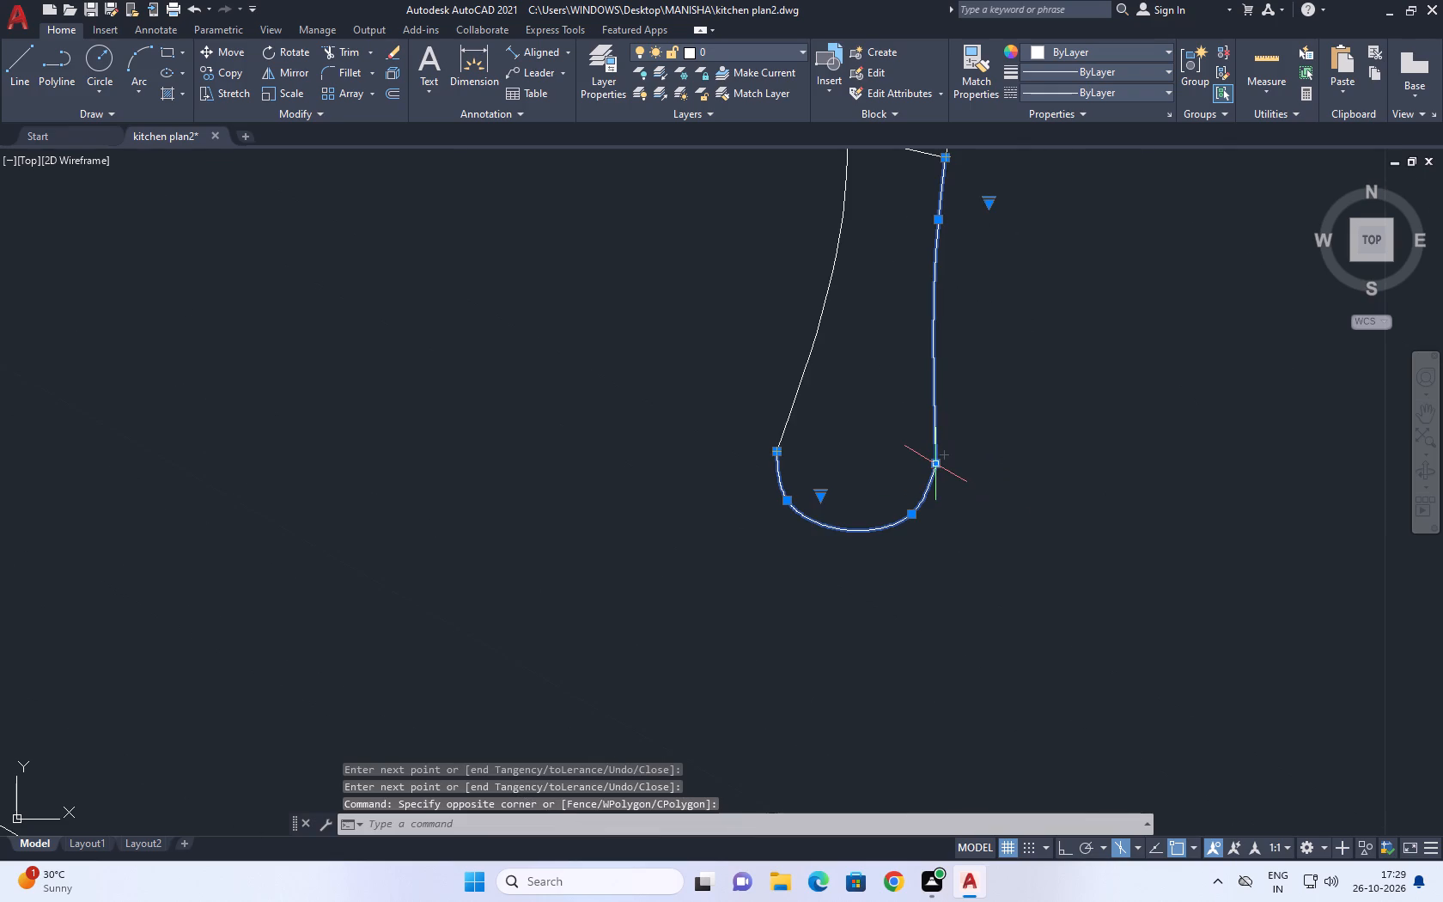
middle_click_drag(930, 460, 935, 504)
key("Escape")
Stretch the middle fit point of the spray head's outer side spline to mid-length and slightly outward, making that side nearly straight.
left_click_drag(871, 435, 826, 412)
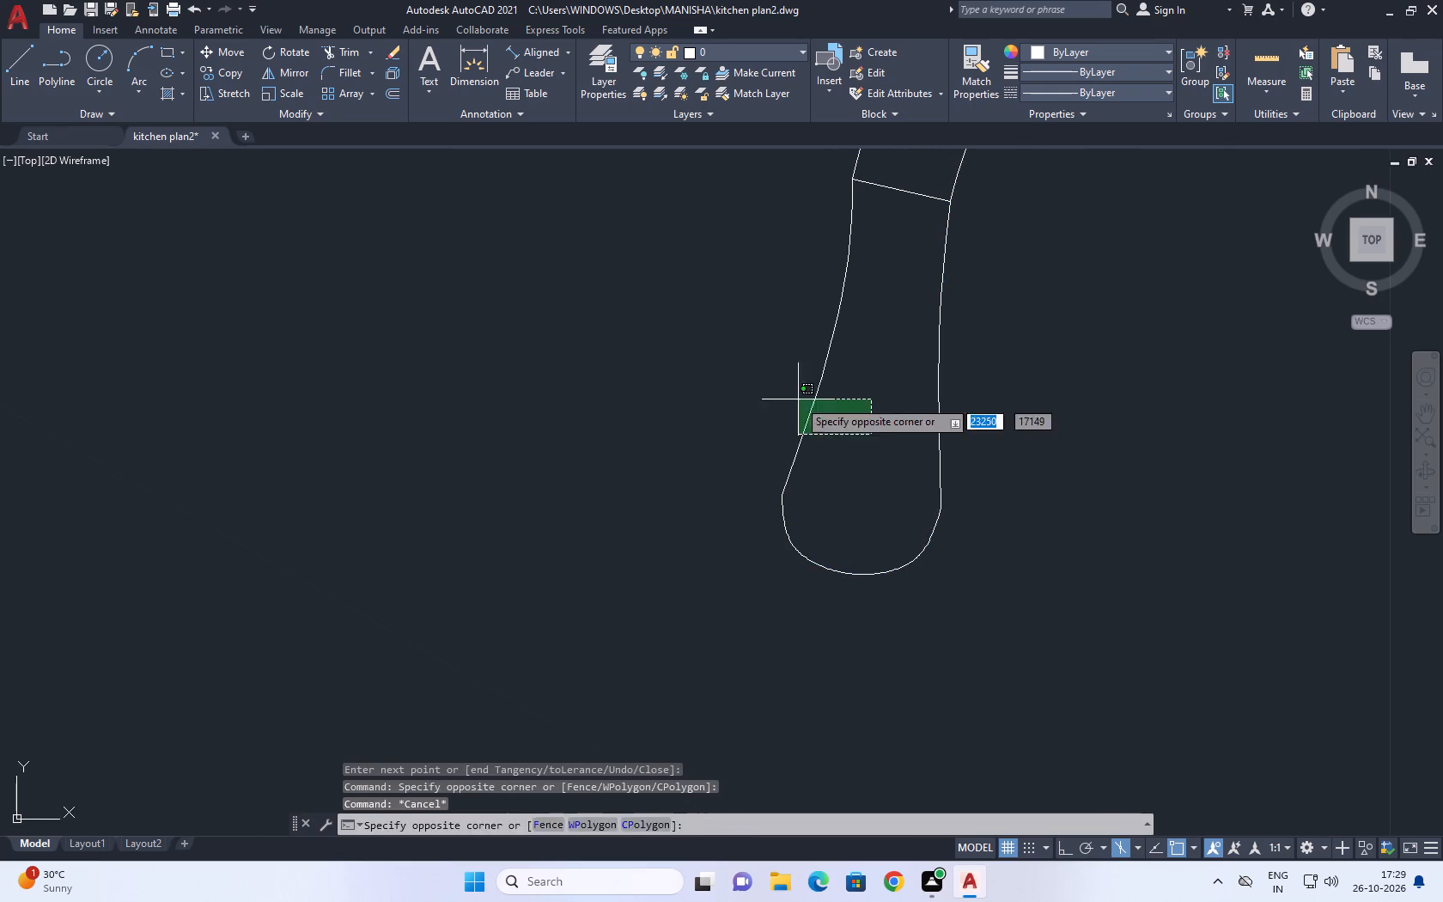
left_click(777, 379)
left_click(855, 202)
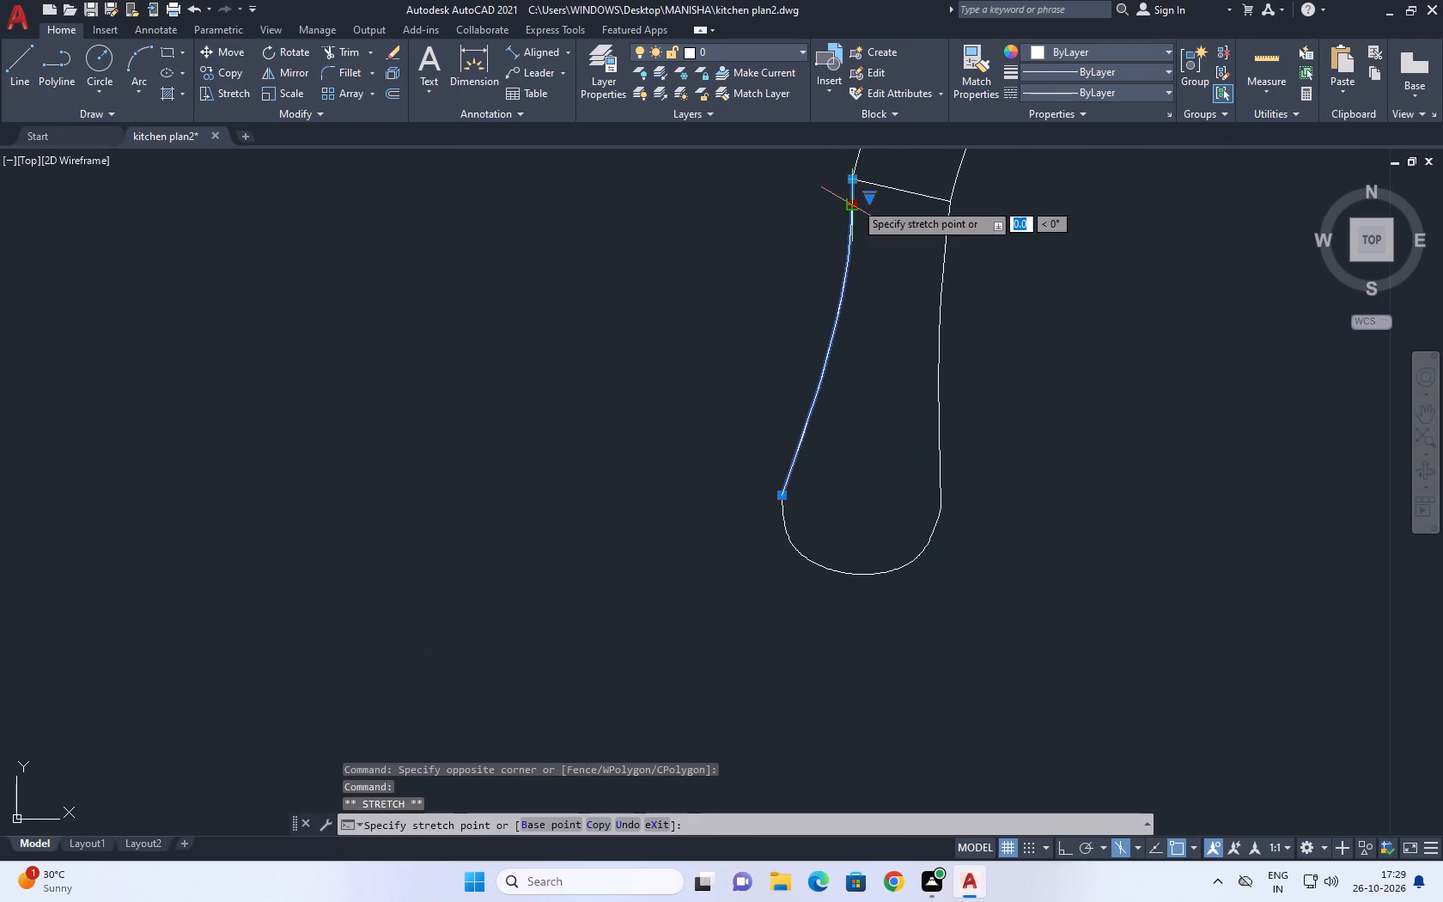
left_click(830, 338)
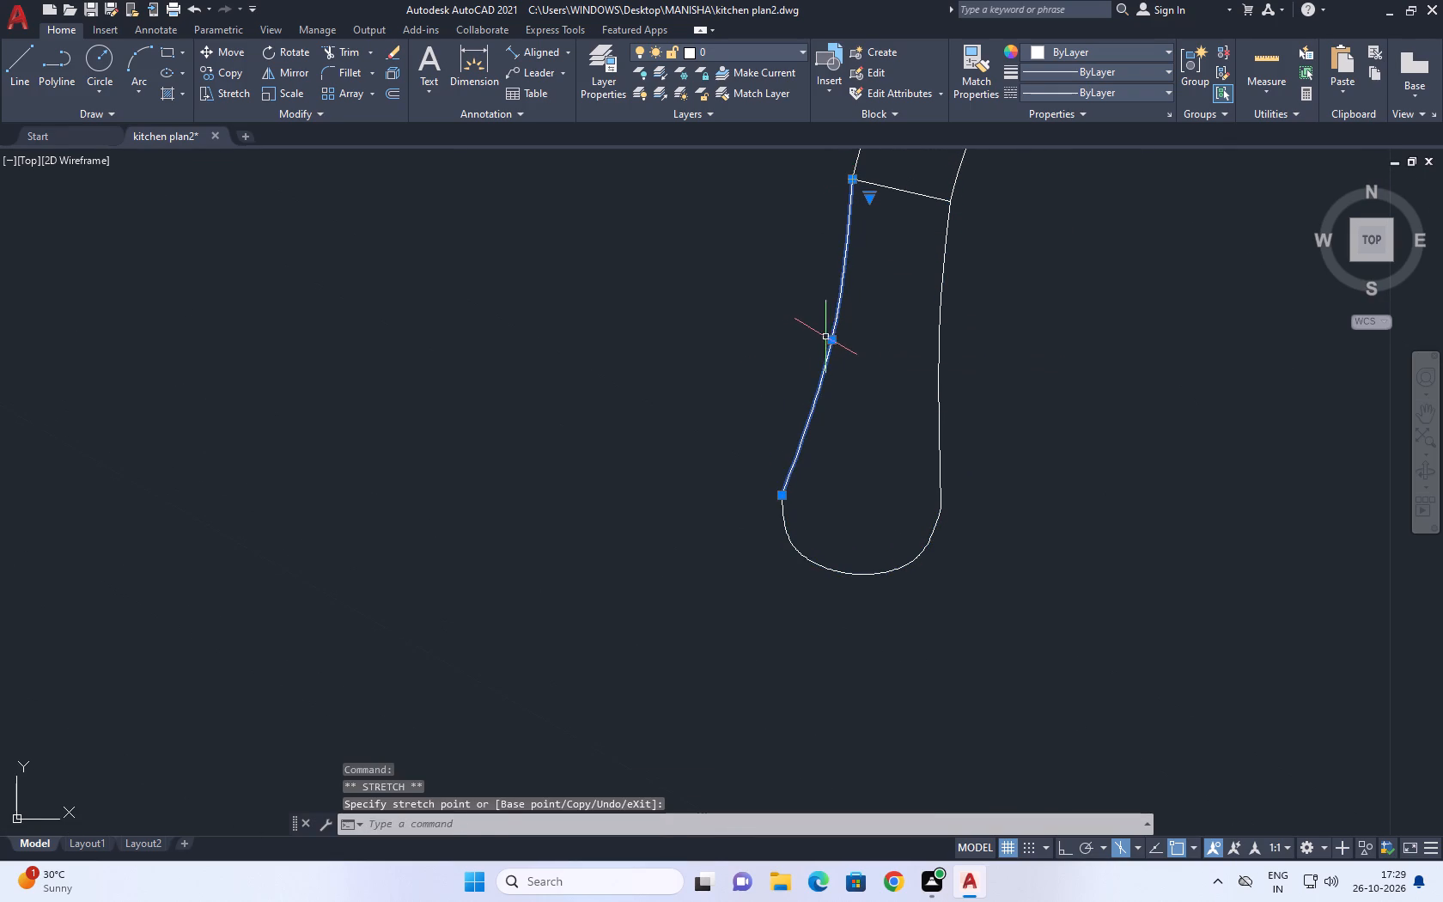
left_click(833, 338)
left_click(819, 334)
key("Escape")
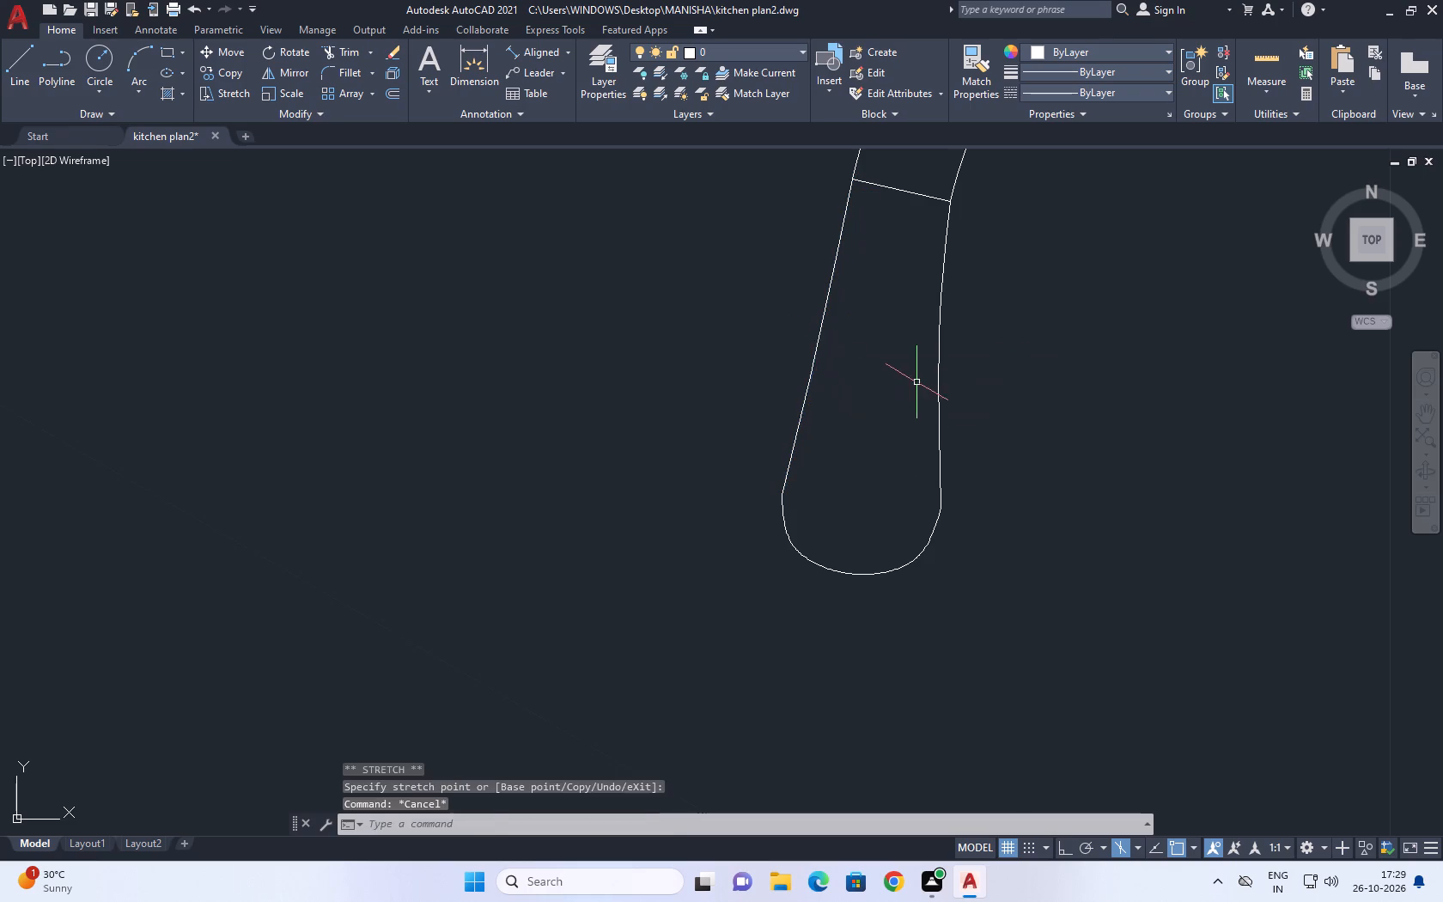
Stretch the middle fit point of the spray head's inner side spline down to mid-length and slightly toward the neck.
left_click(941, 381)
left_click(929, 355)
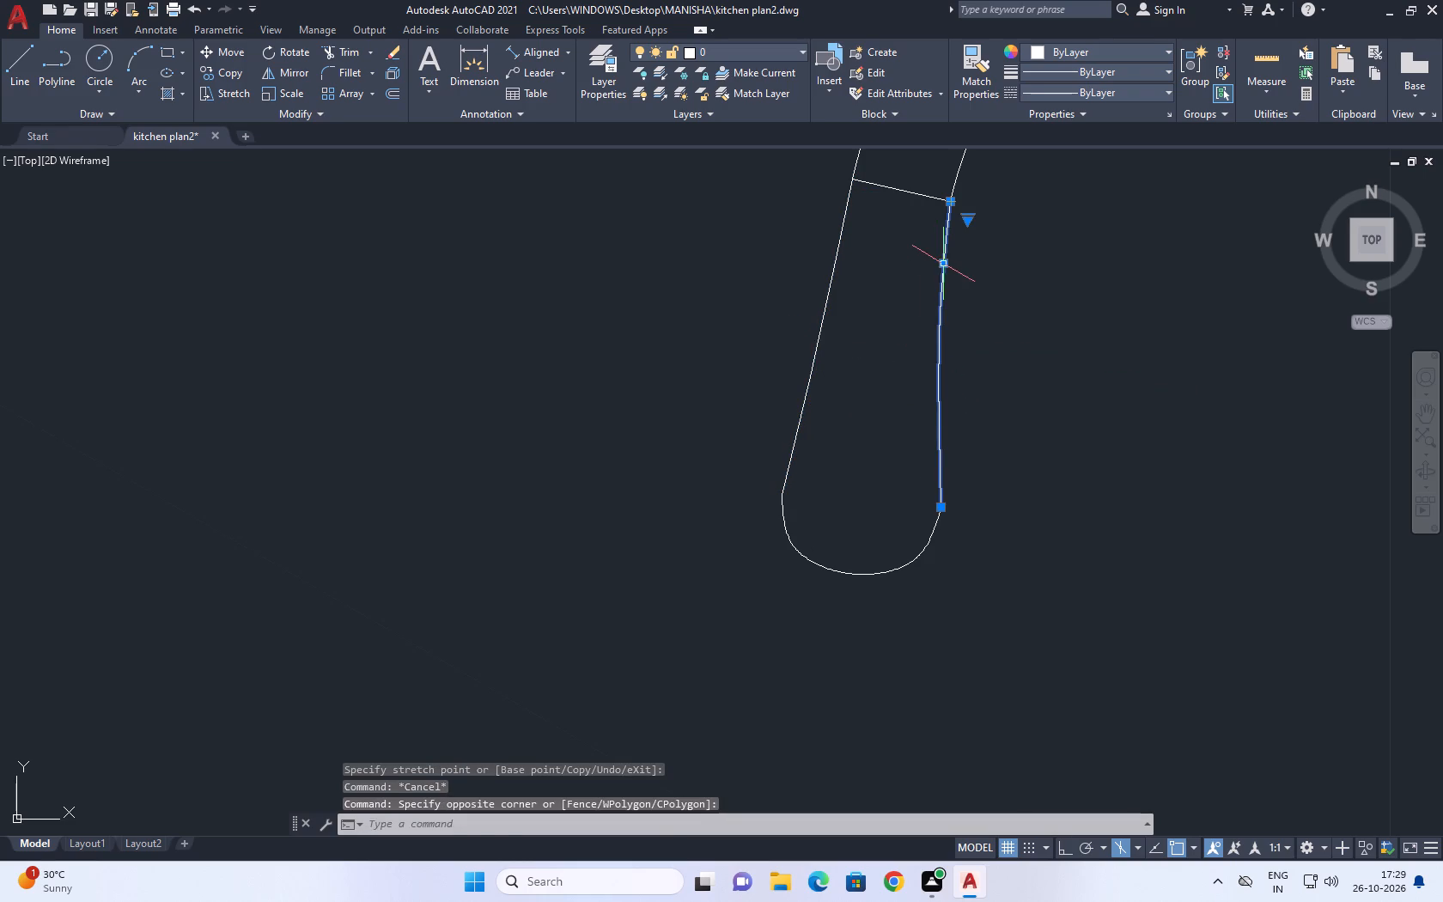
left_click(945, 260)
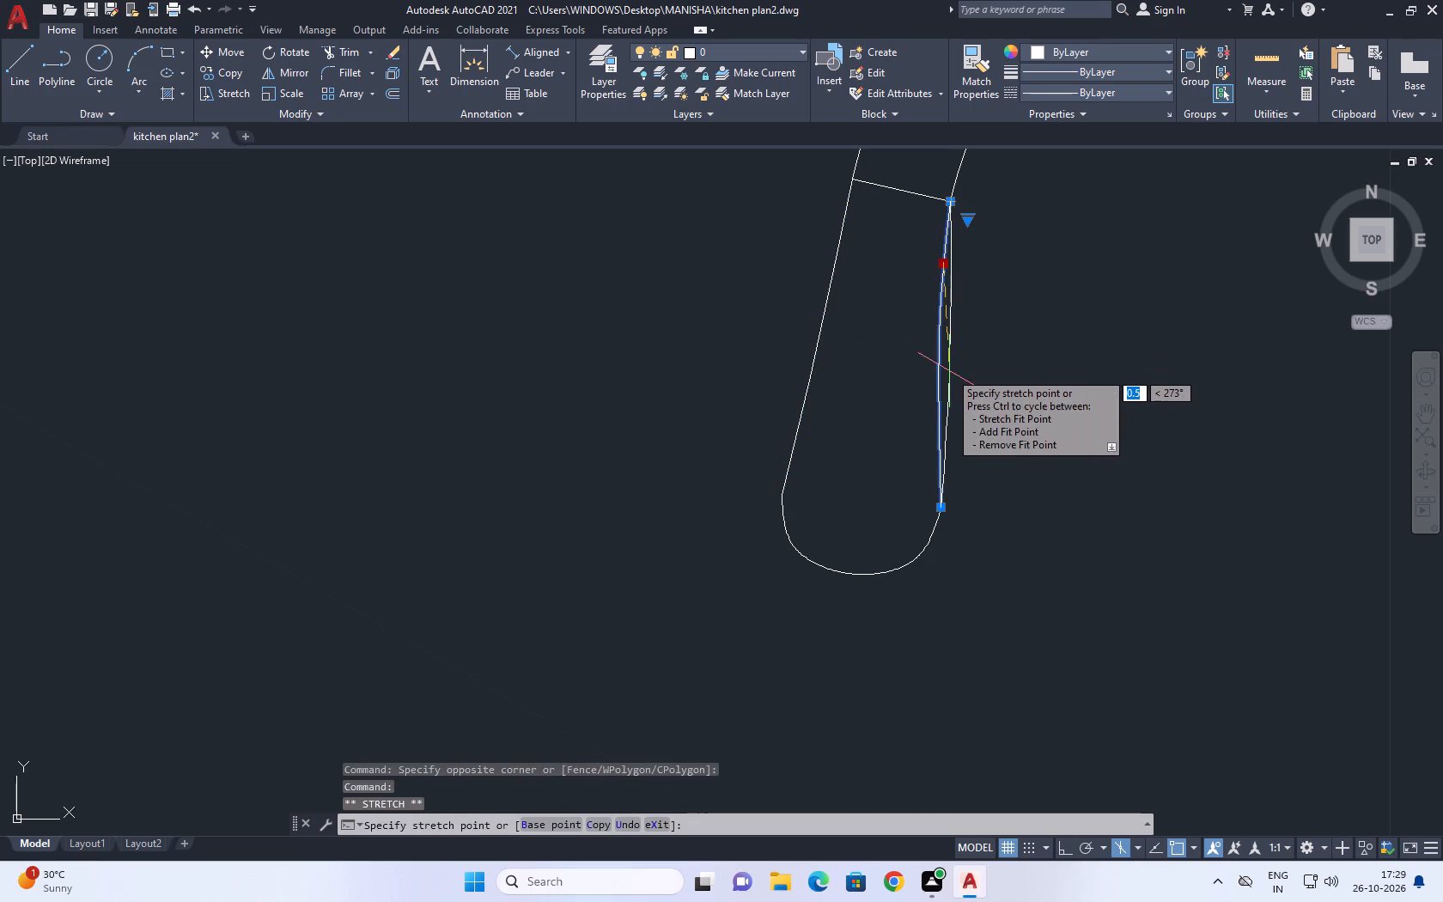
left_click(949, 372)
key("Escape")
Close the bottom of the faucet neck with a line between the lower ends of its inner and outer lines.
scroll(959, 342, "down", 3)
middle_click_drag(1034, 341, 1017, 379)
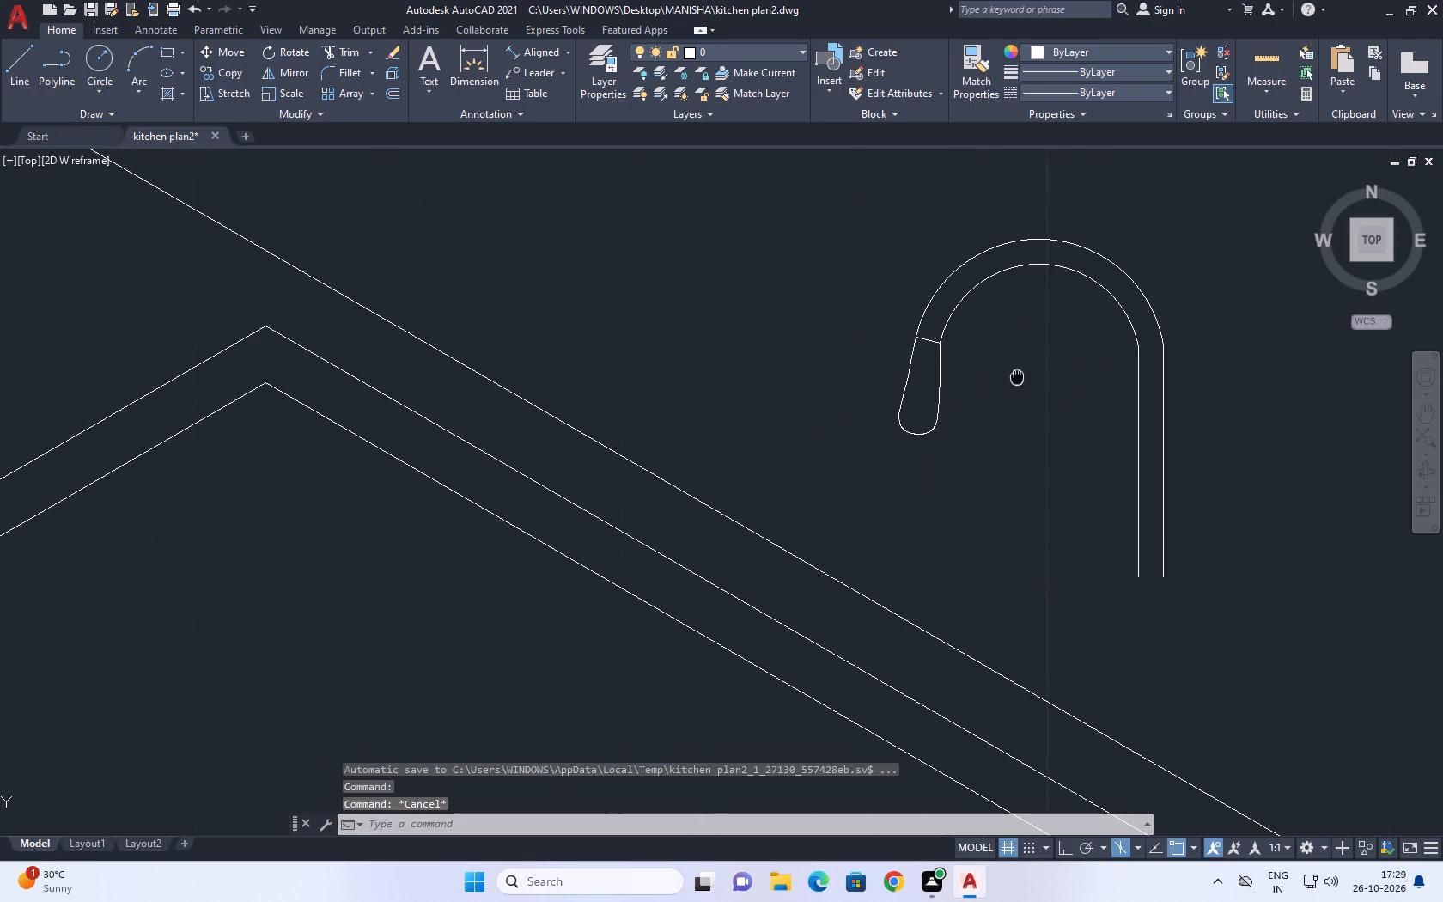
middle_click_drag(1017, 379, 700, 359)
scroll(899, 365, "up", 1)
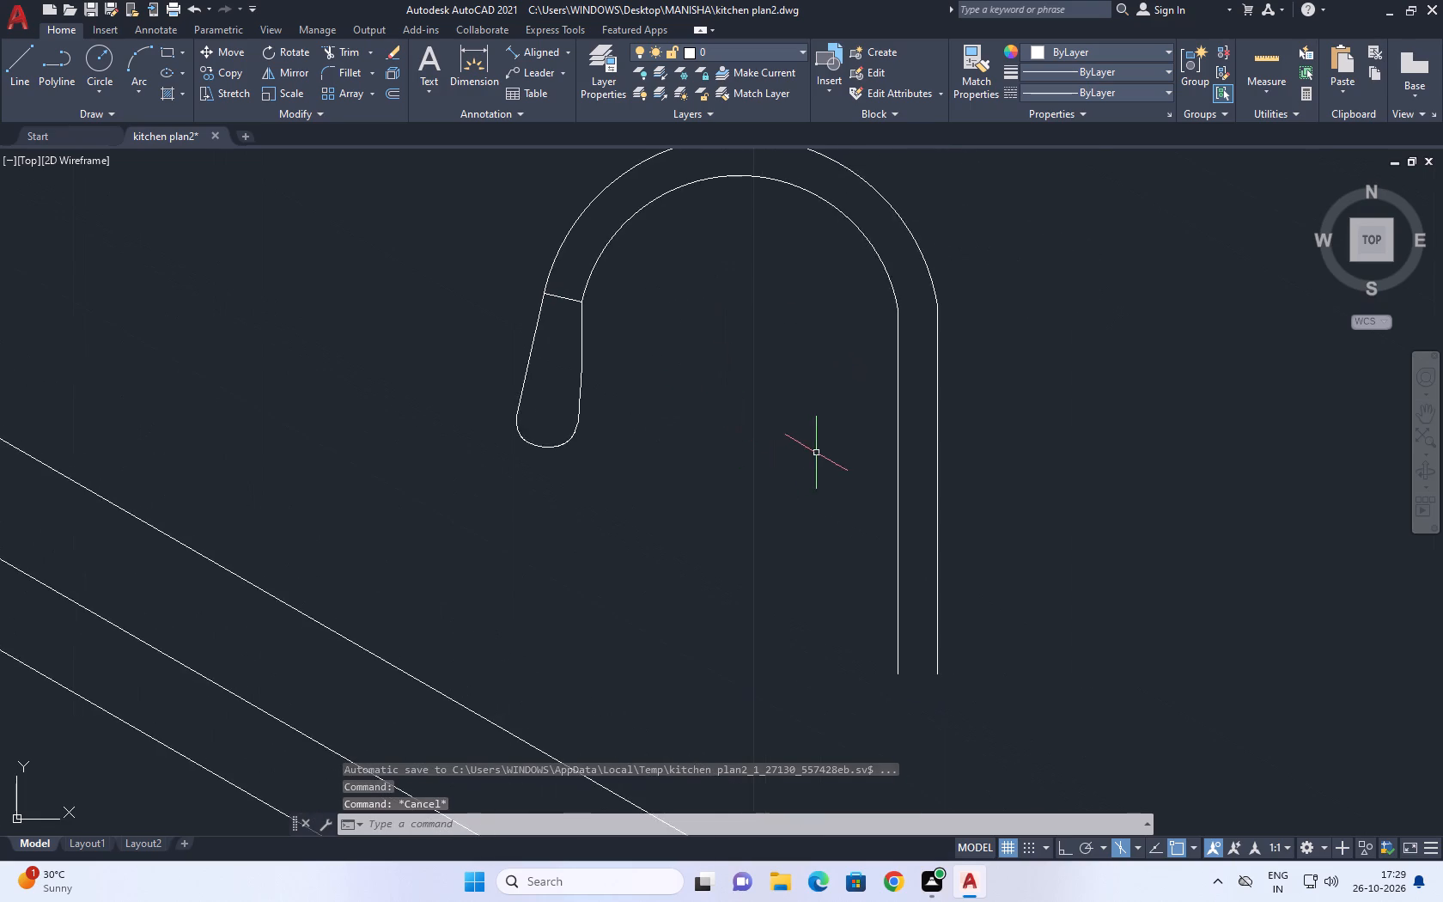
scroll(816, 454, "down", 3)
middle_click_drag(902, 488, 862, 438)
middle_click_drag(745, 465, 752, 477)
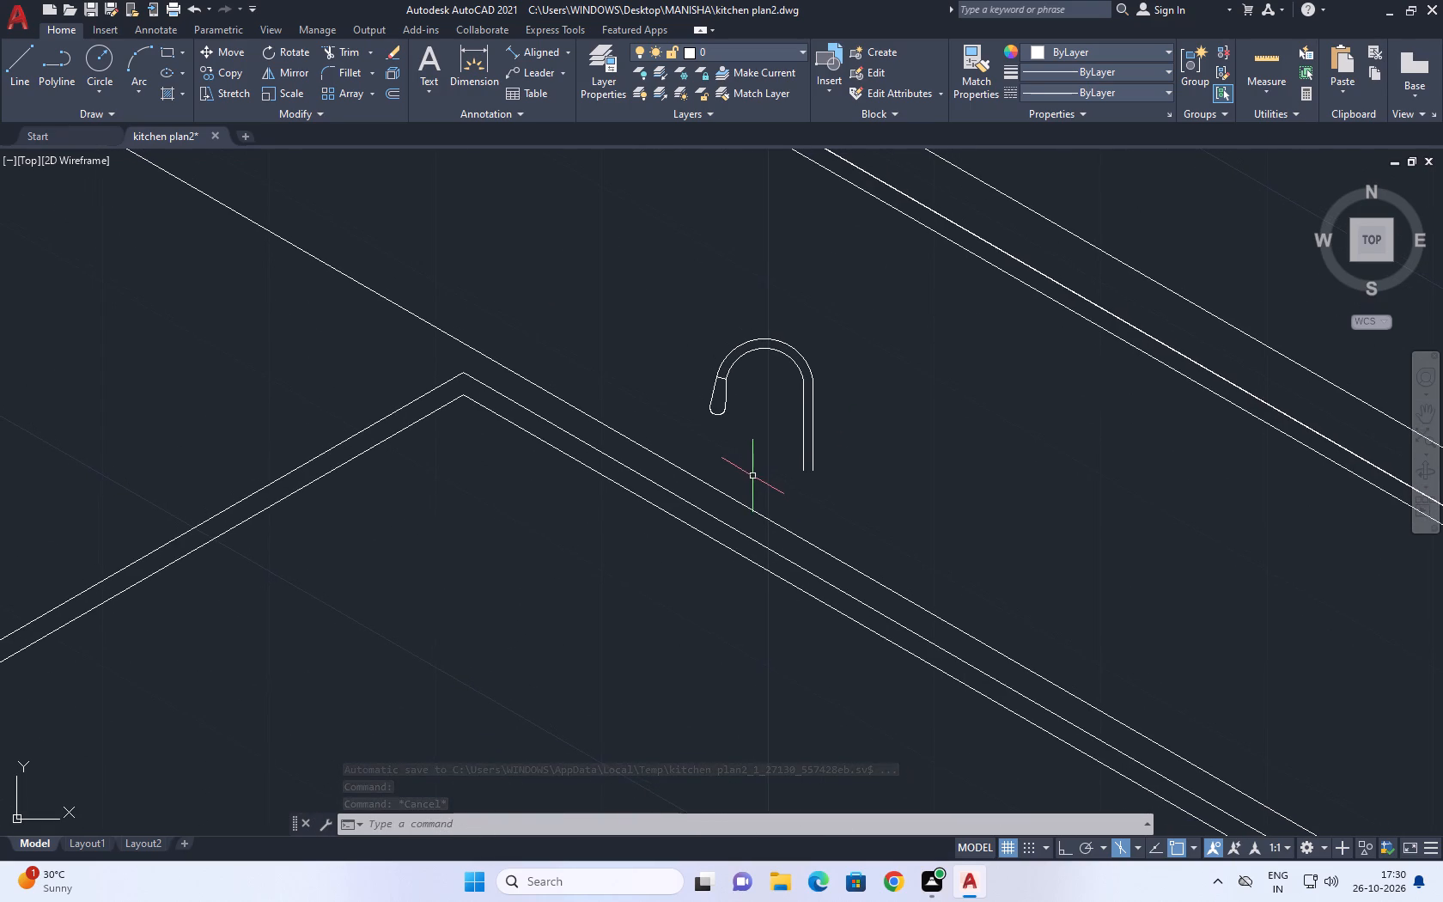
key("l")
key("space")
scroll(770, 467, "up", 2)
scroll(851, 498, "up", 2)
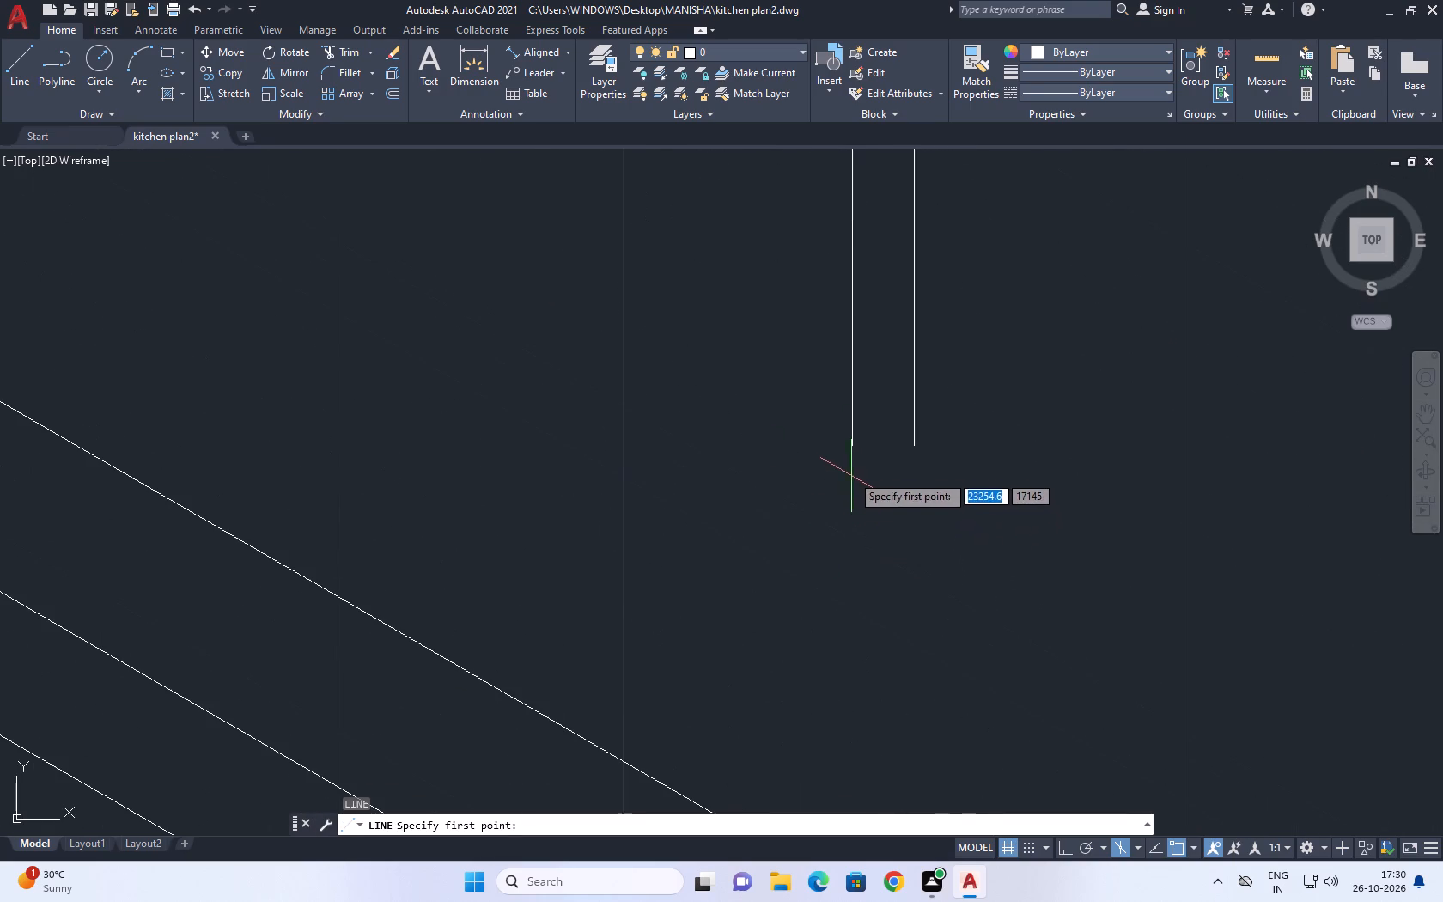
left_click(849, 443)
left_click(916, 445)
key("Escape")
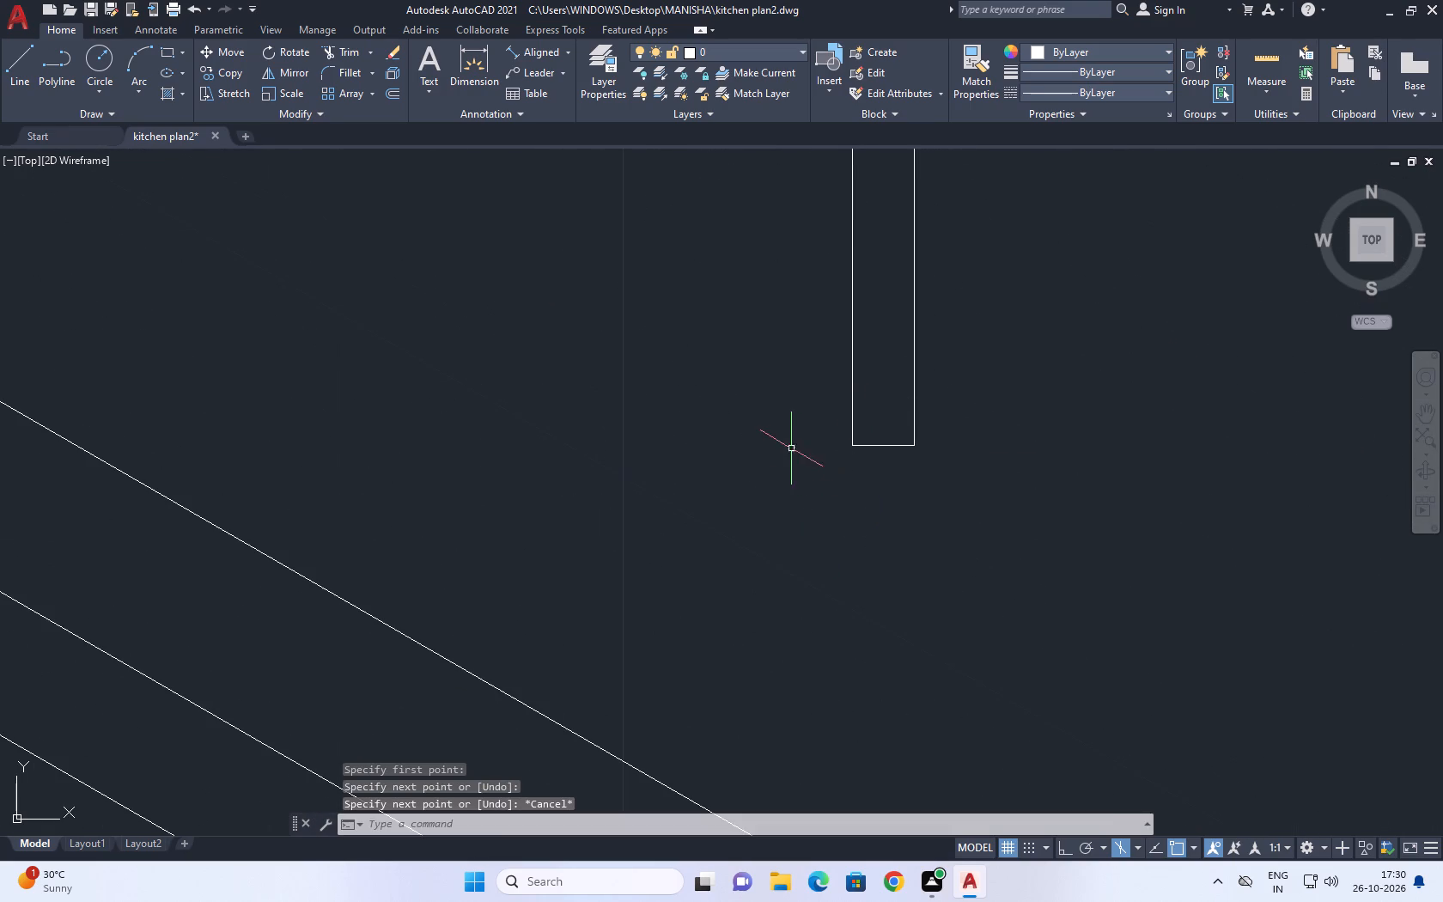
Draw a short line about 0.2 long from the neck's inner lower corner, slanting steeply down and outward to start the faucet base.
scroll(802, 449, "down", 3)
middle_click_drag(819, 445, 792, 514)
key("l")
key("space")
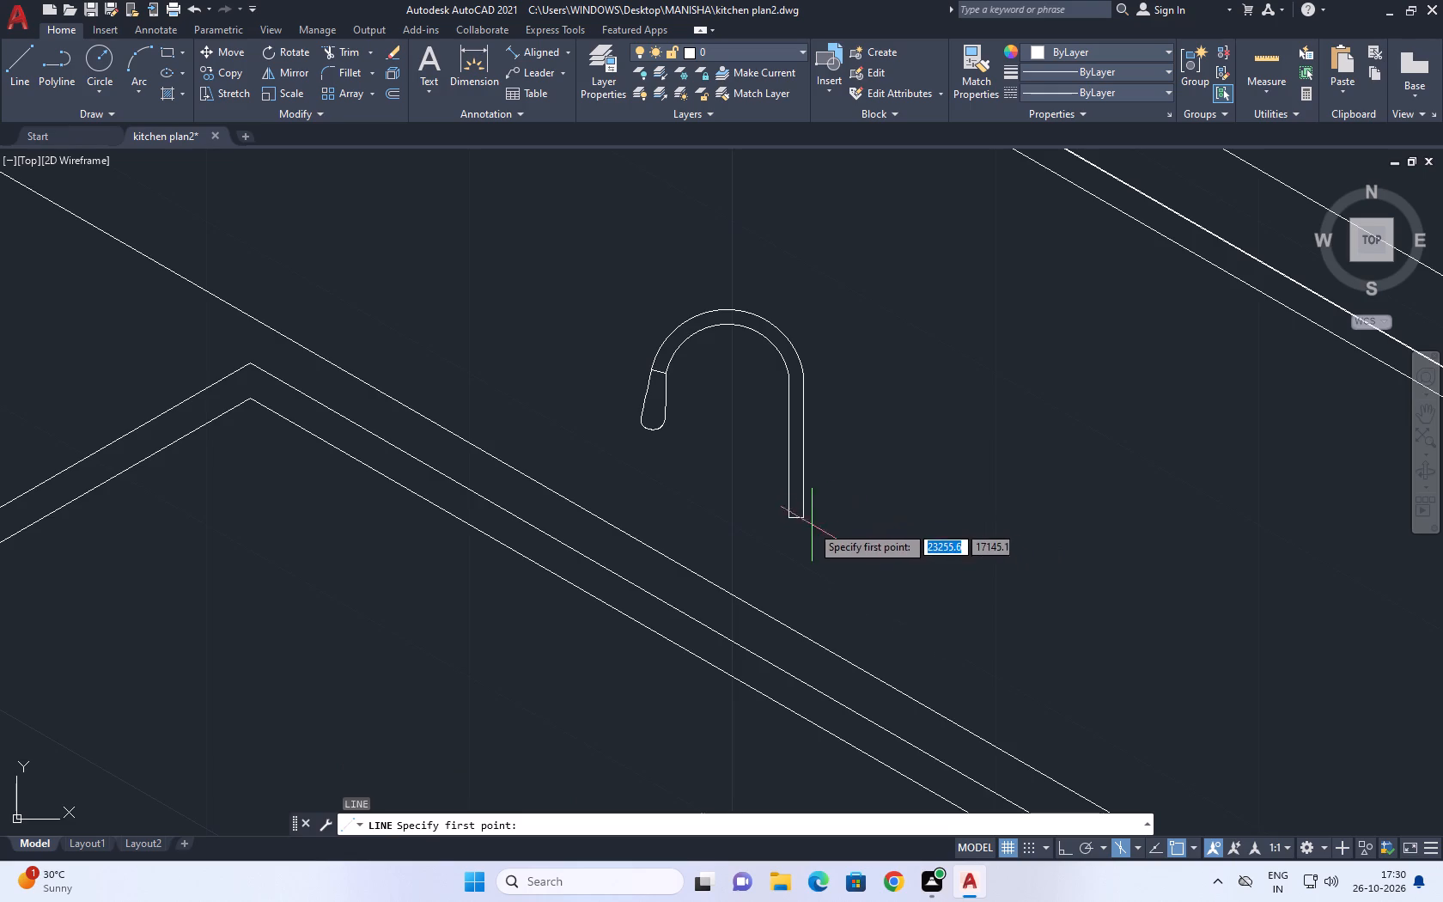
scroll(804, 526, "up", 3)
left_click(744, 496)
scroll(723, 494, "up", 1)
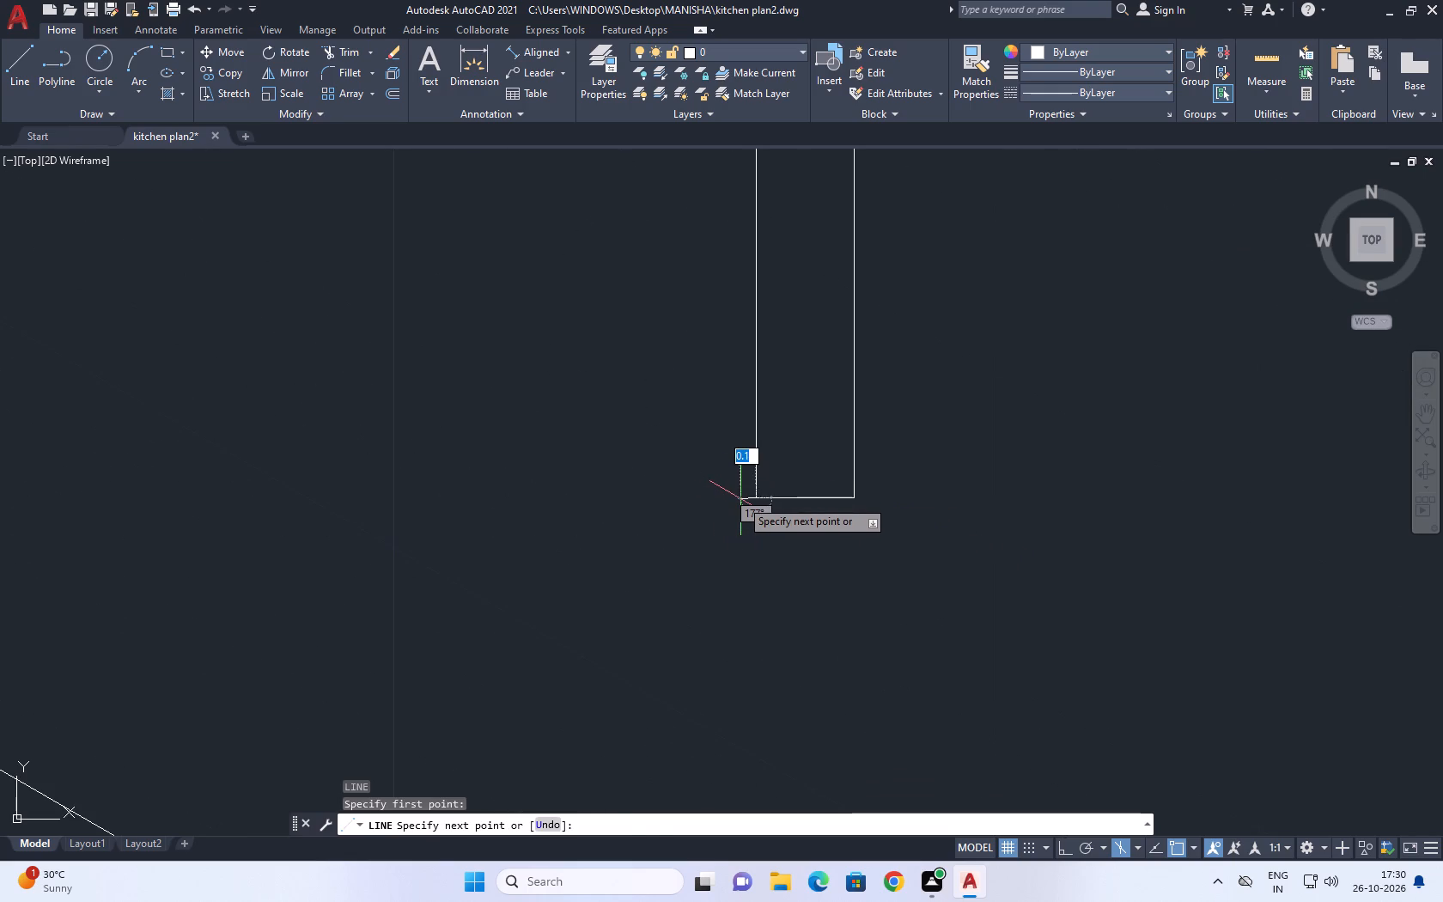
key("F5")
key("F8")
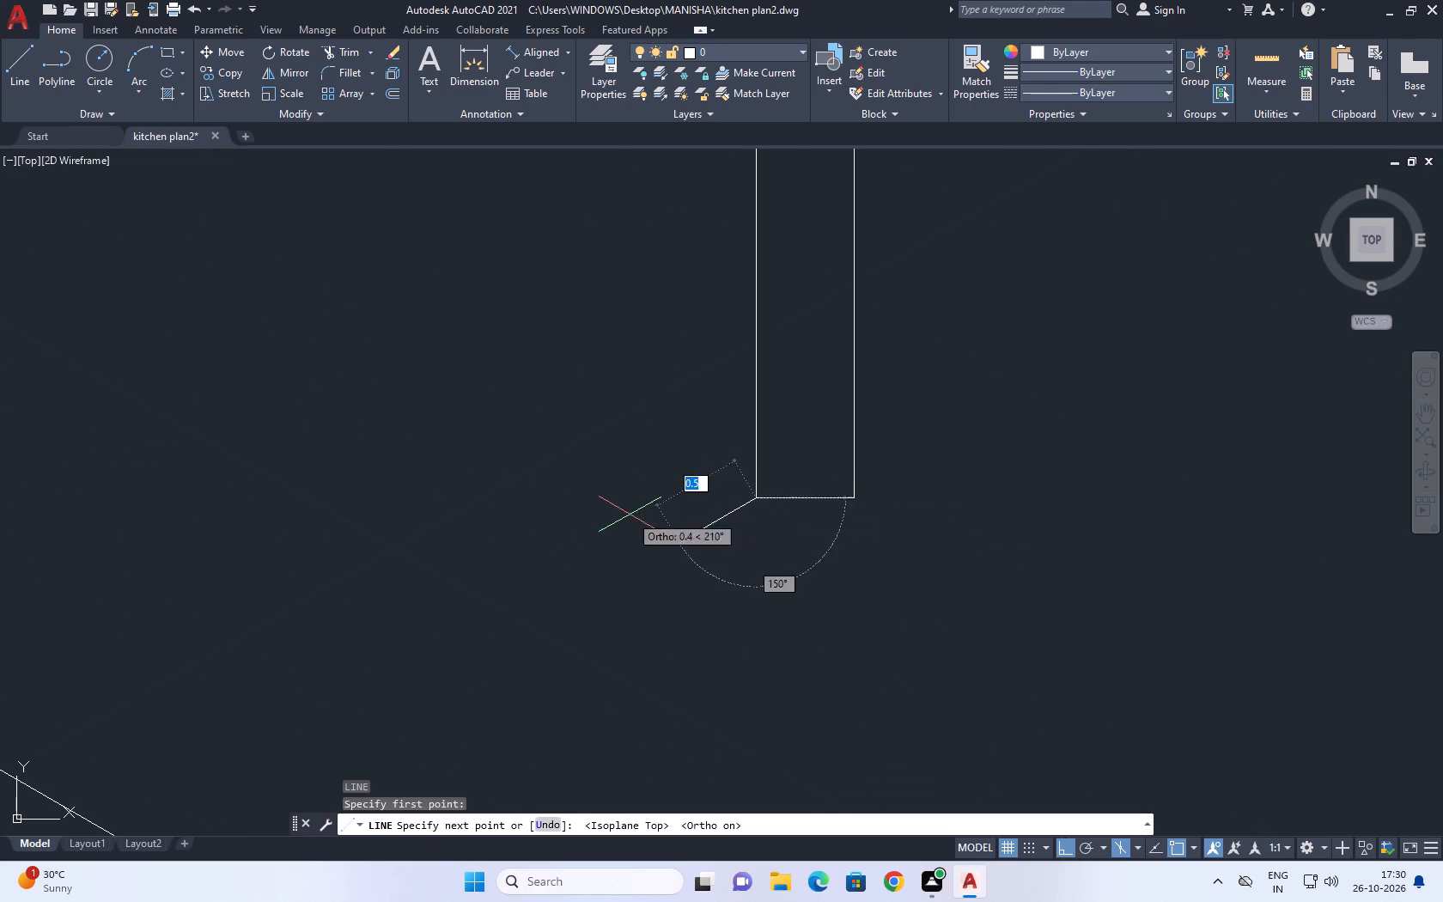
key("F5")
key("F5")
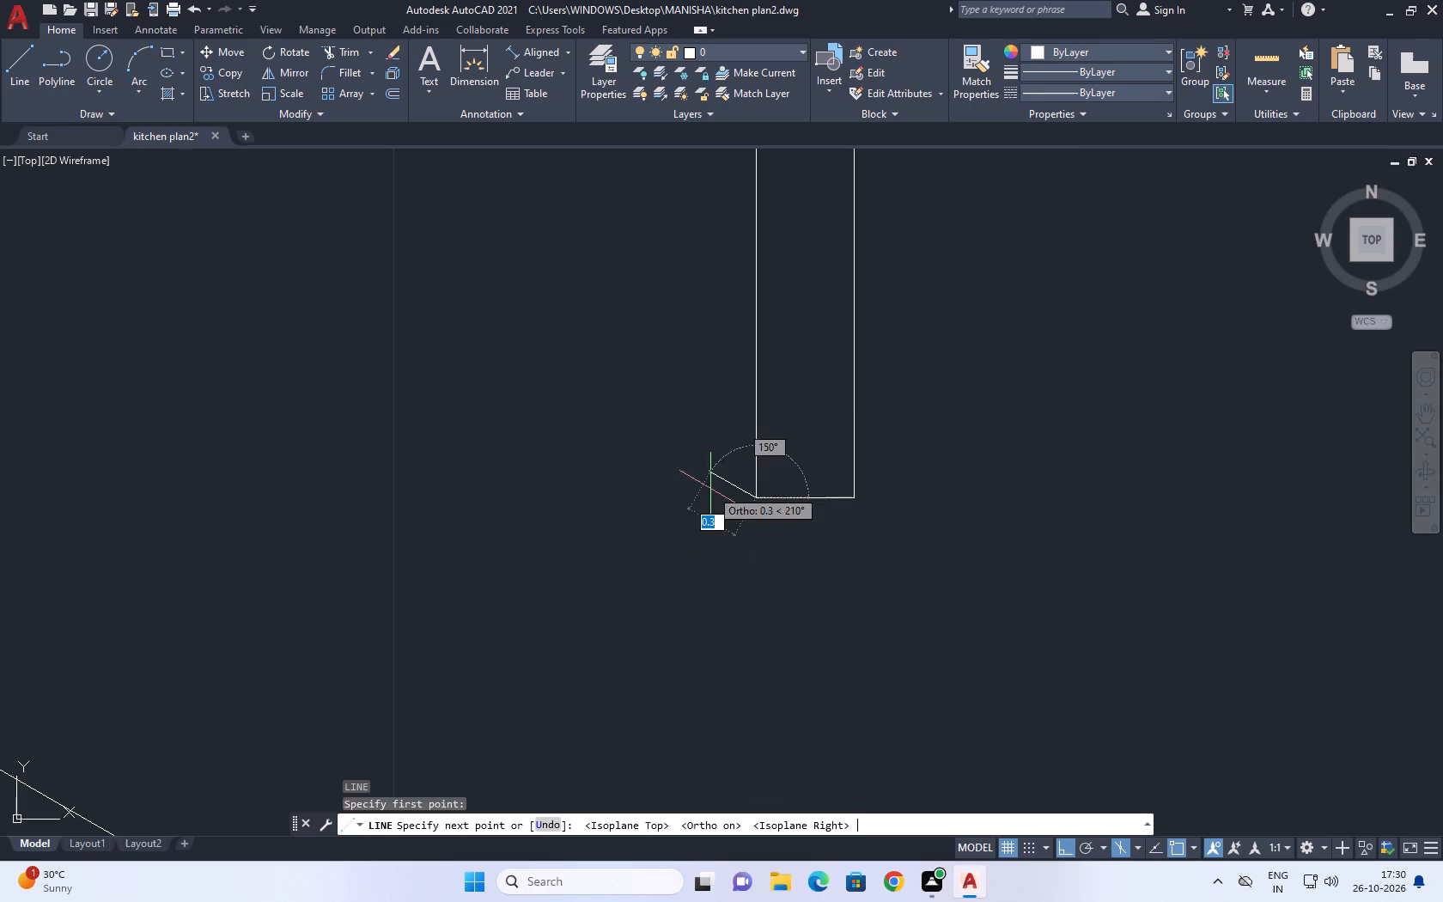
middle_click_drag(728, 497, 707, 411)
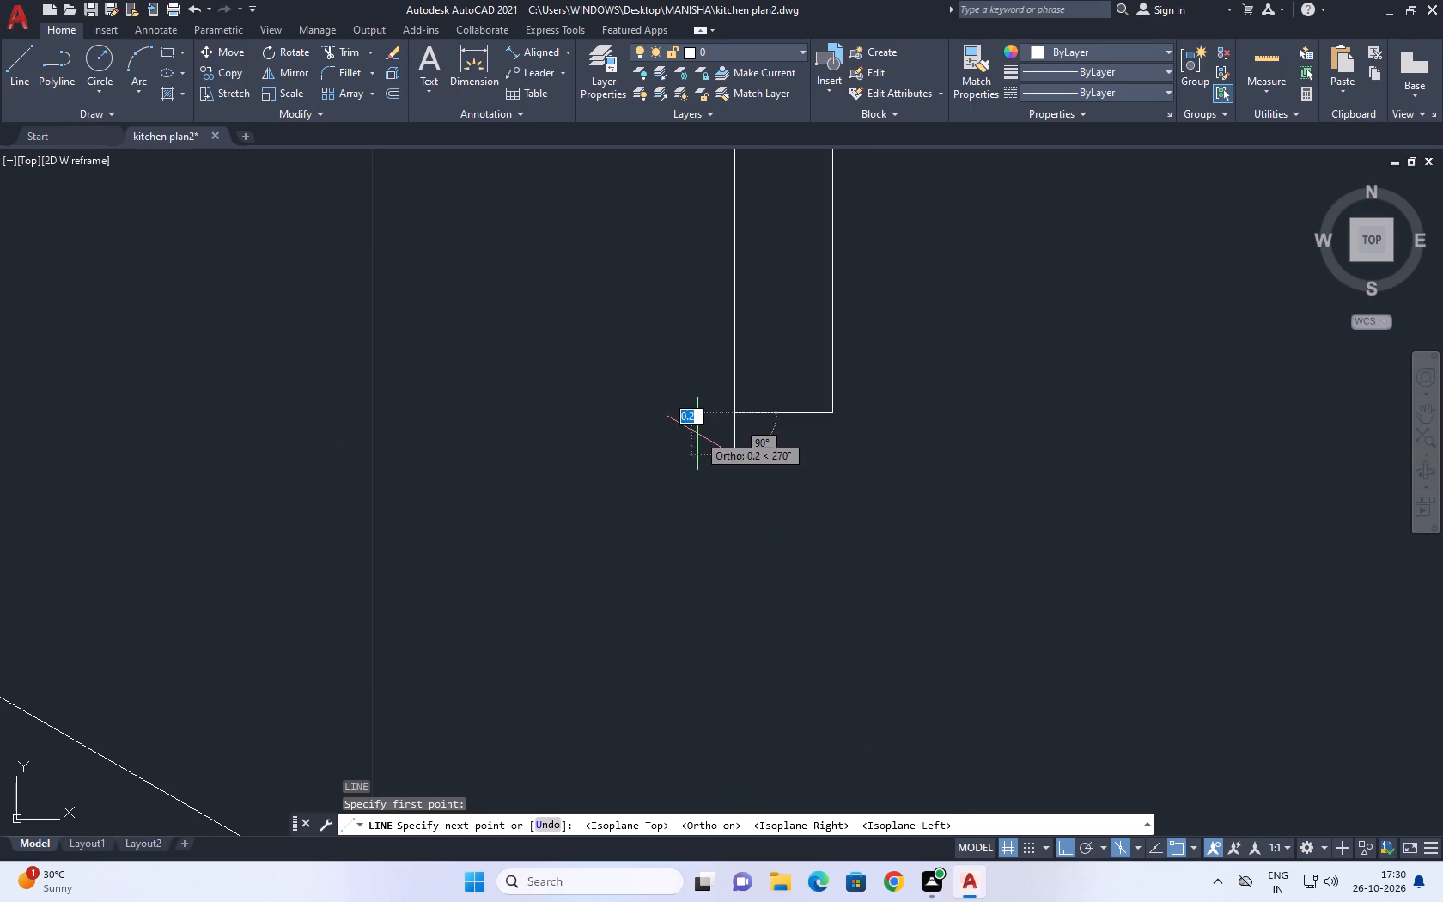
middle_click_drag(706, 415, 695, 393)
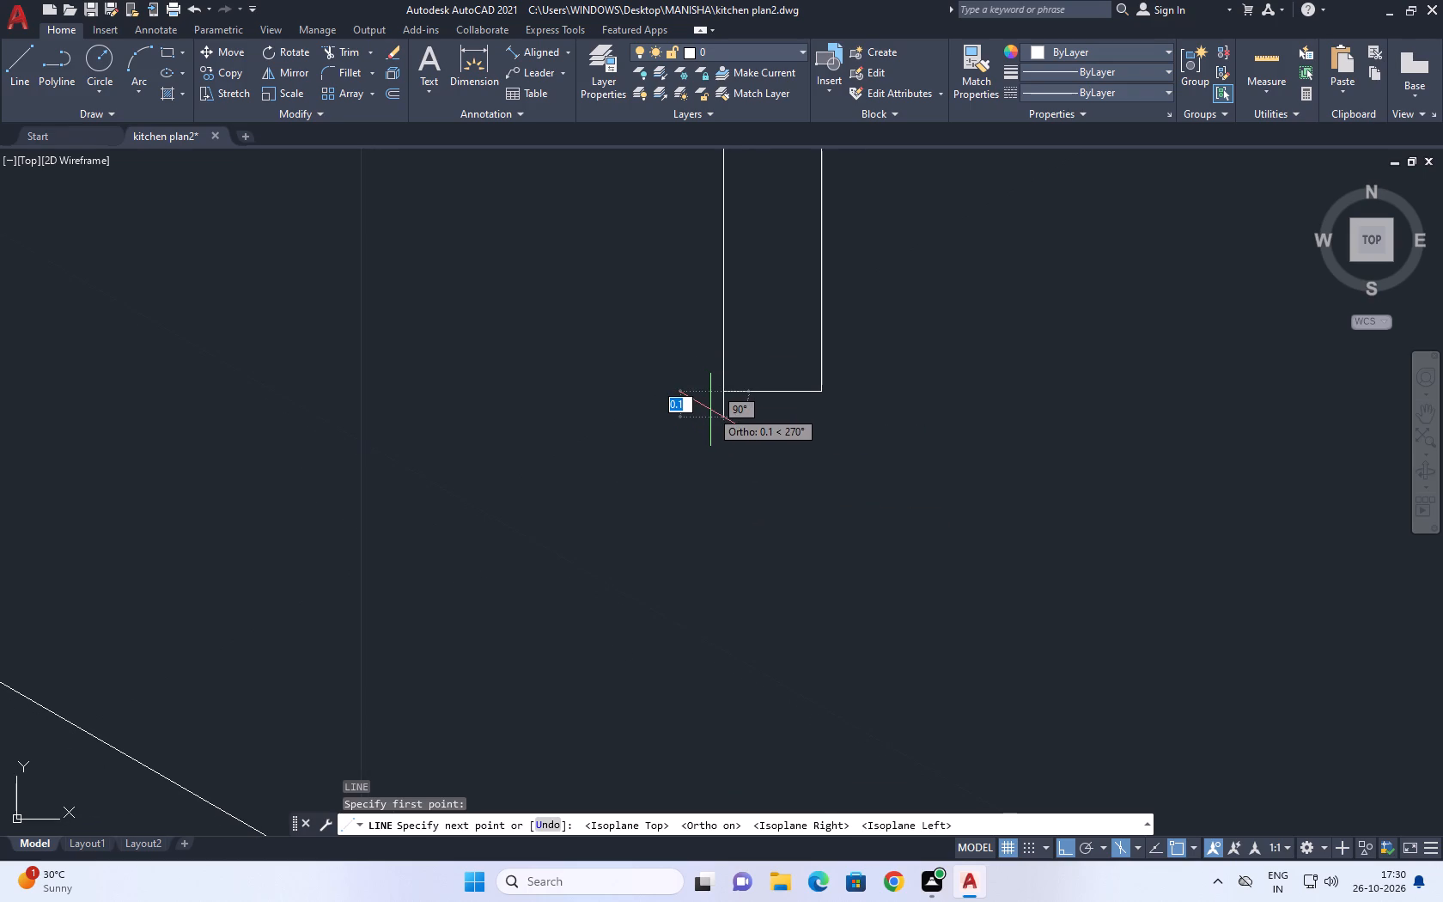
key("F8")
scroll(708, 405, "up", 1)
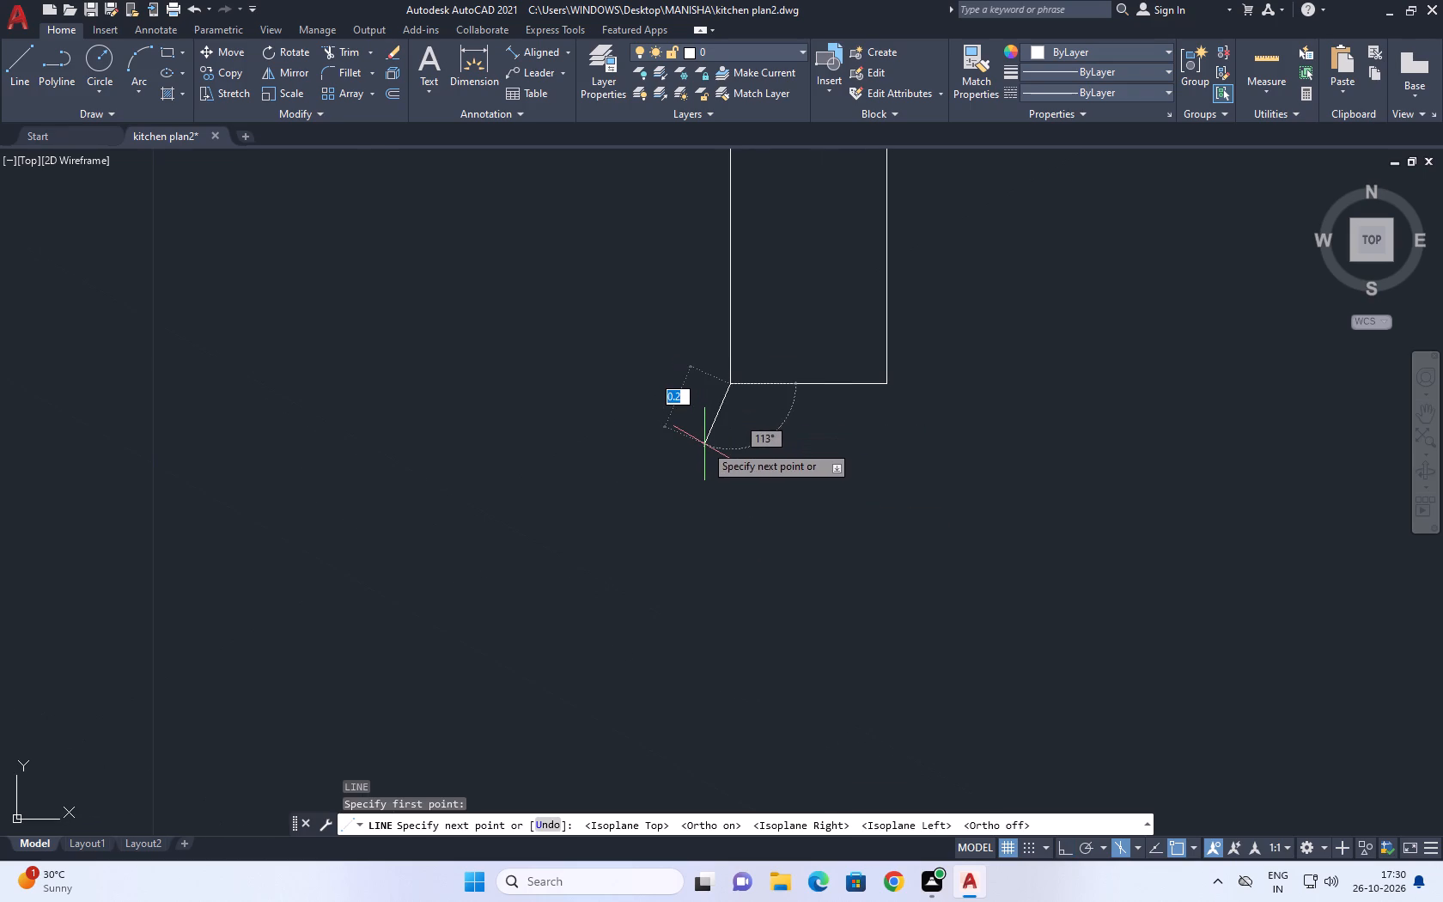
left_click(704, 444)
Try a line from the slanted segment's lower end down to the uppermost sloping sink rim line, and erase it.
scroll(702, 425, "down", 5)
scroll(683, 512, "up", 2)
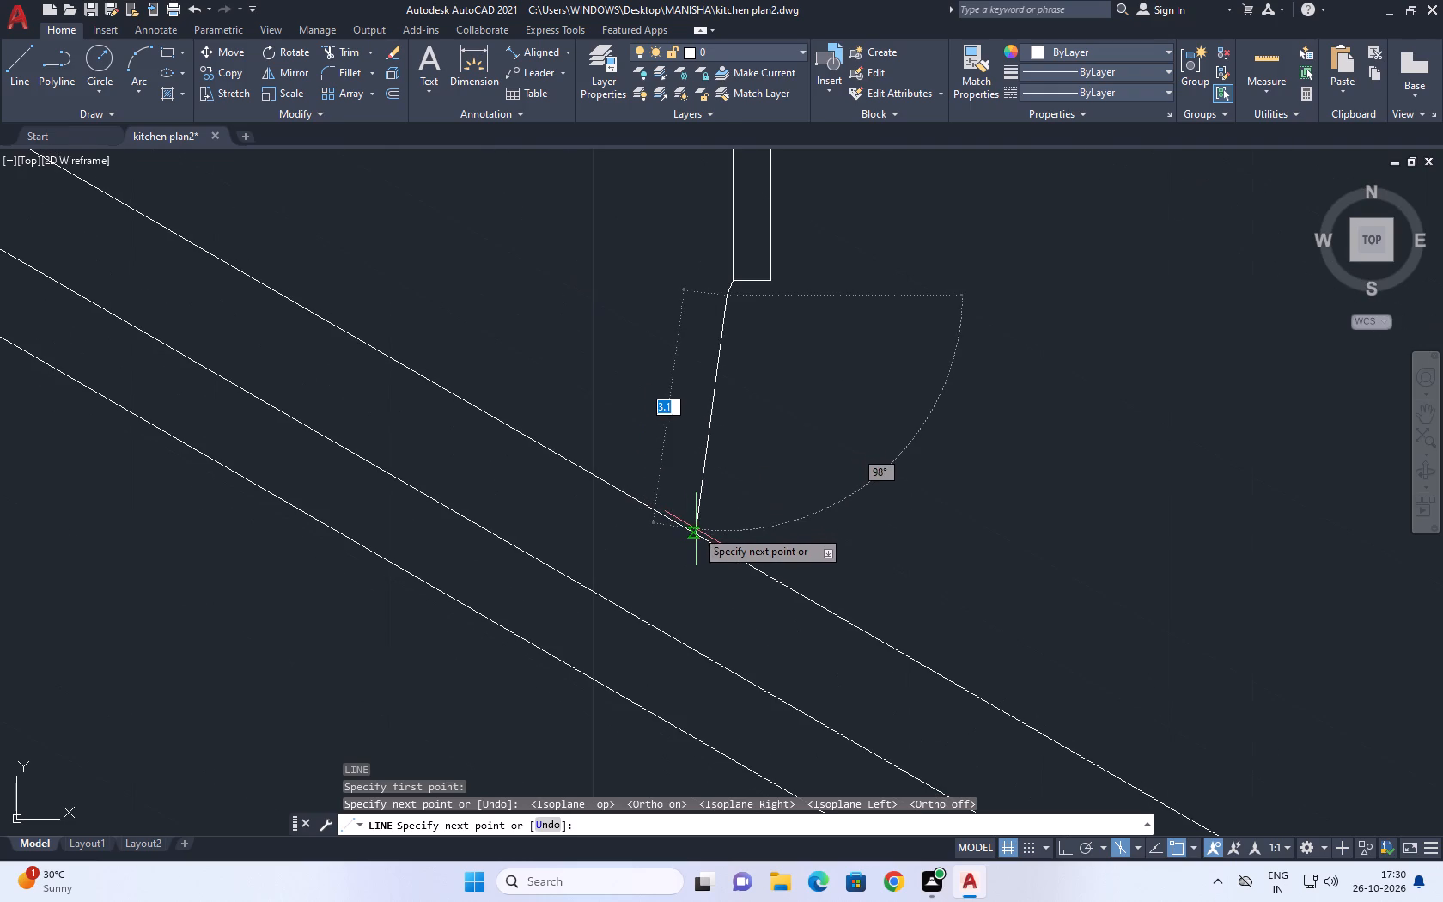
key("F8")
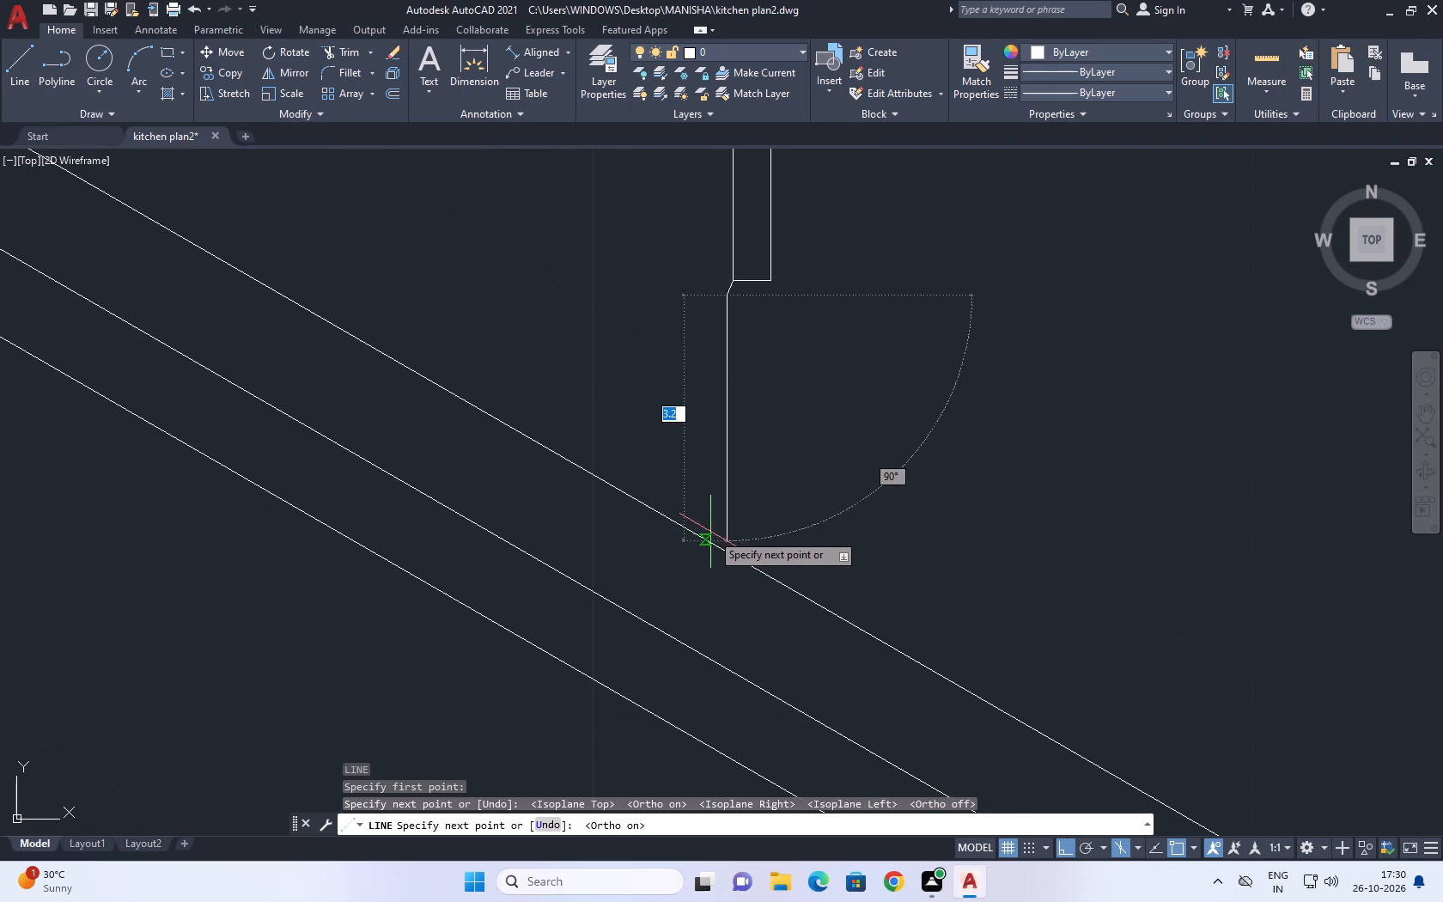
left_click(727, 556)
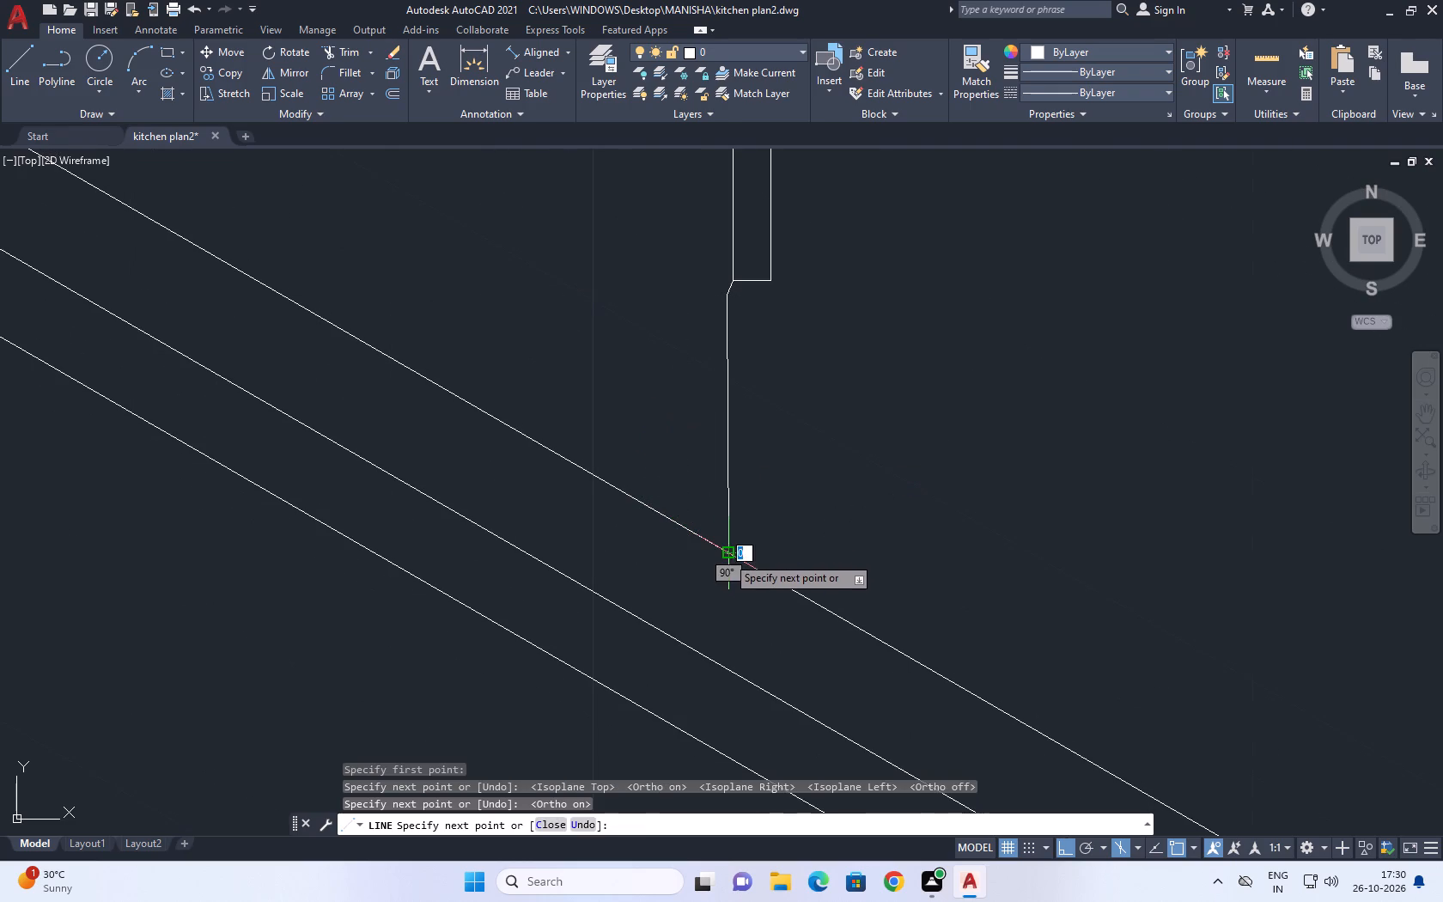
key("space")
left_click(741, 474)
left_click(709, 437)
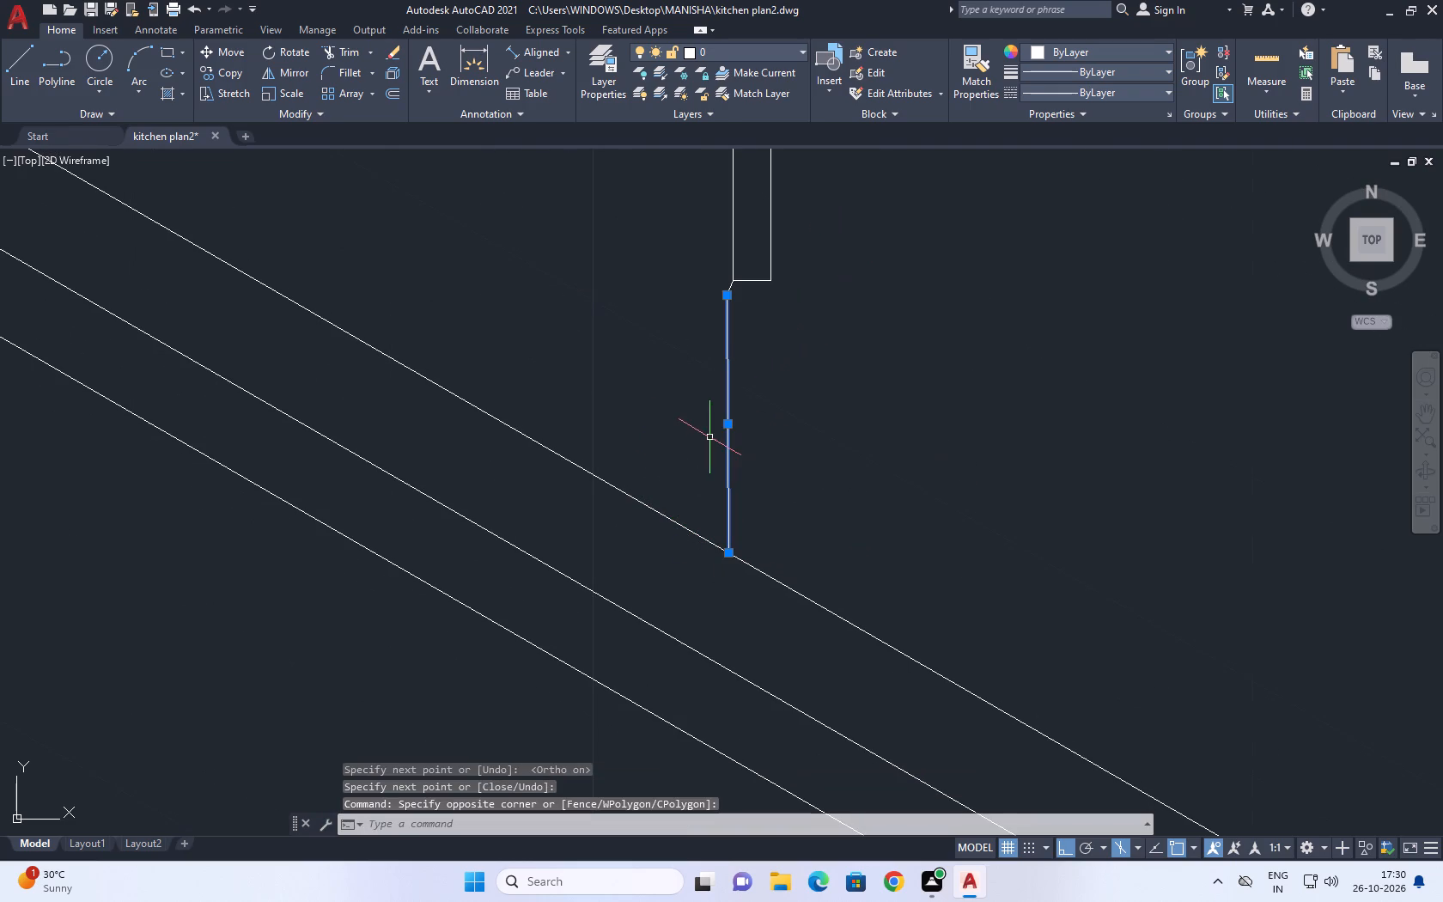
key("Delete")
Draw a vertical line from the slanted segment's lower end down to just past the uppermost sloping sink rim line.
key("l")
key("space")
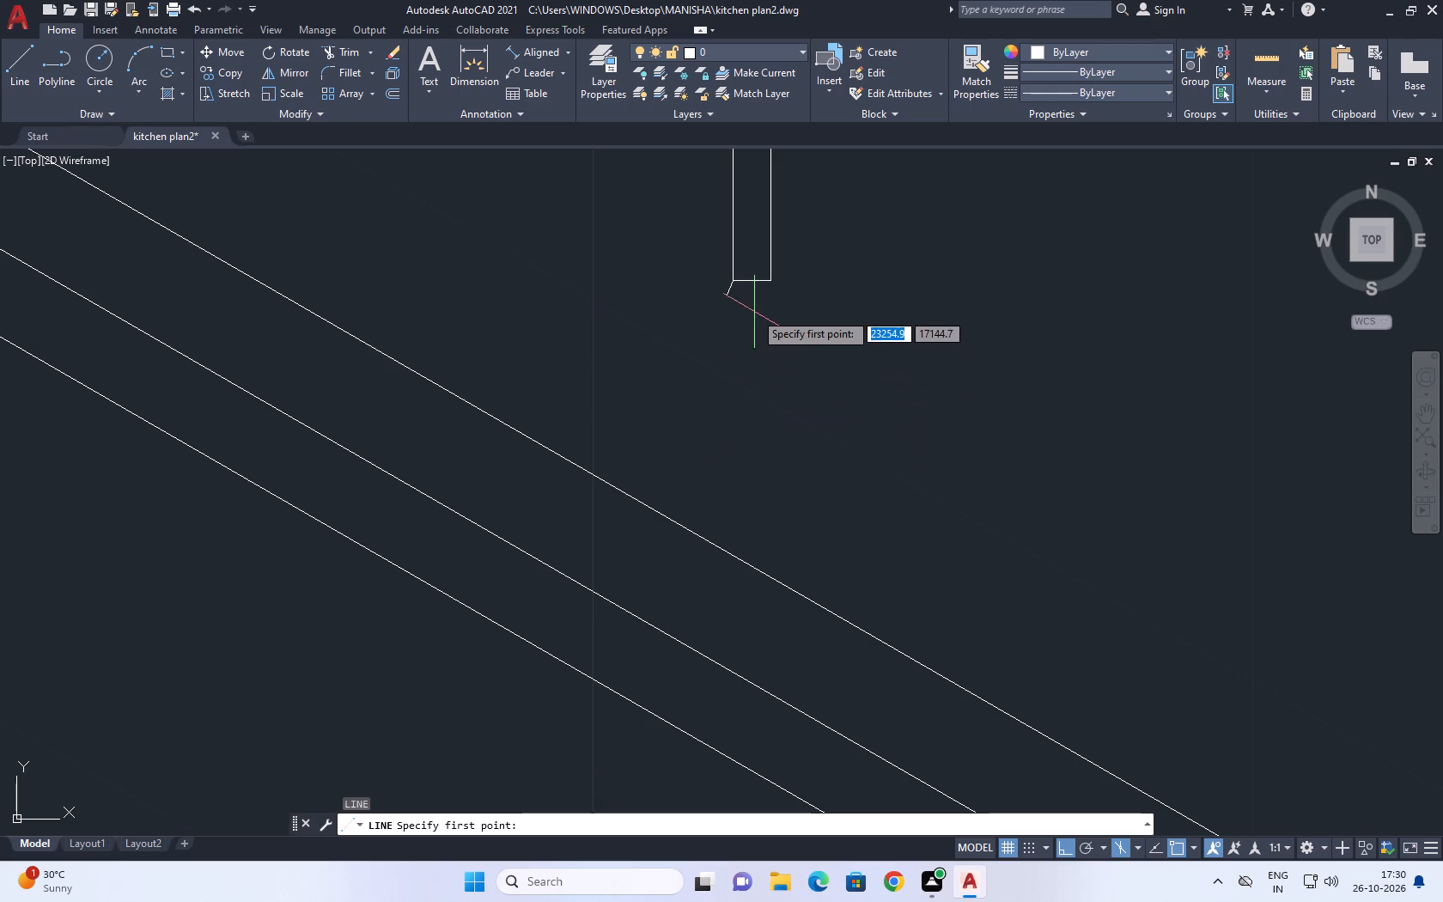
left_click(726, 292)
left_click(726, 573)
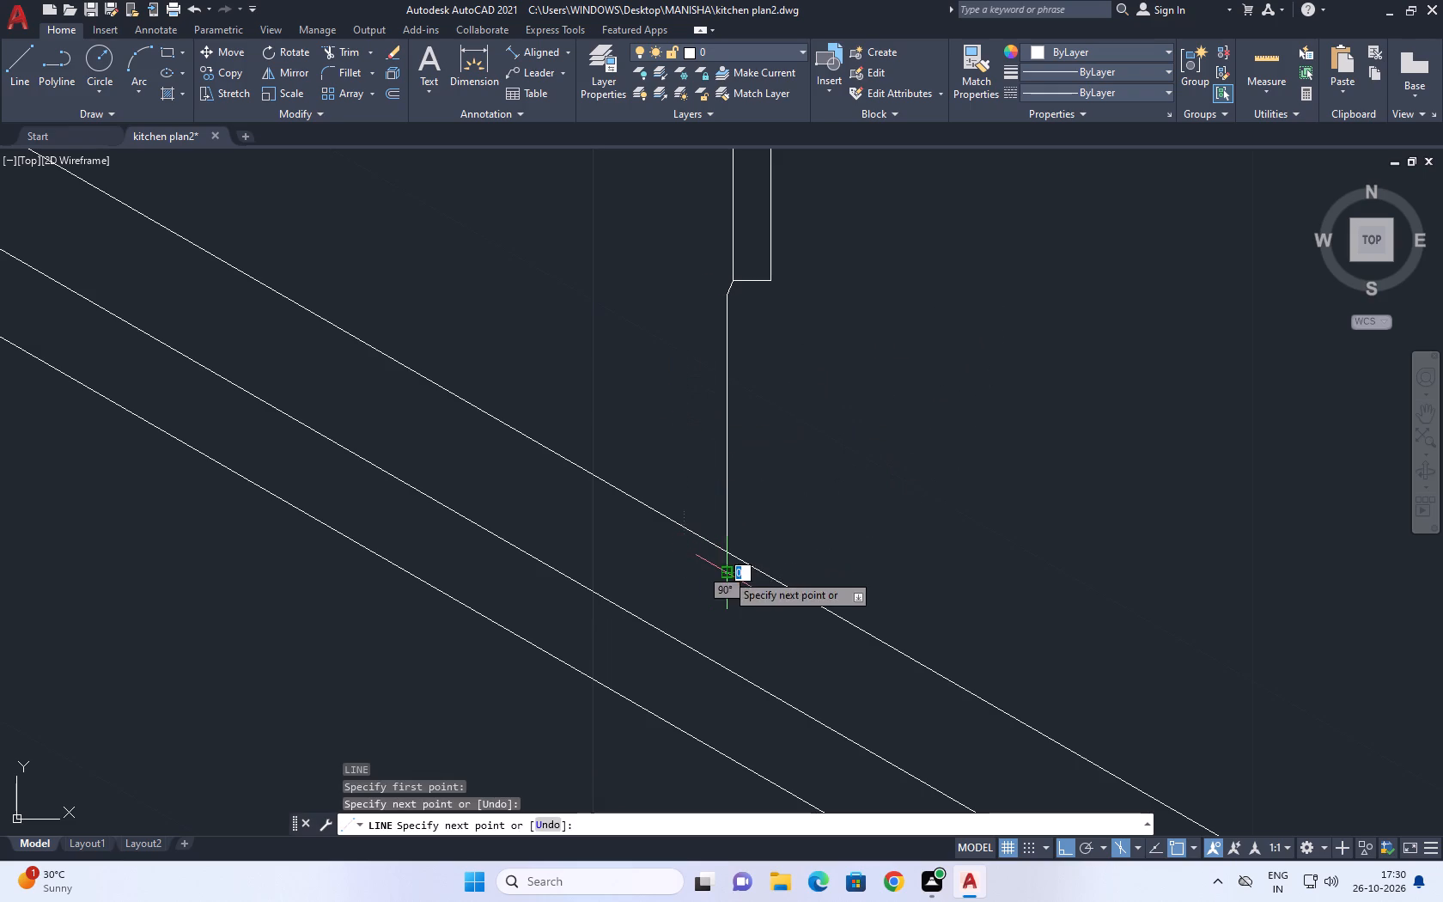
key("Escape")
Stretch the lower end of the base's inner vertical line up to its intersection with the sloping rim line.
scroll(726, 564, "up", 2)
left_click(728, 572)
left_click(722, 558)
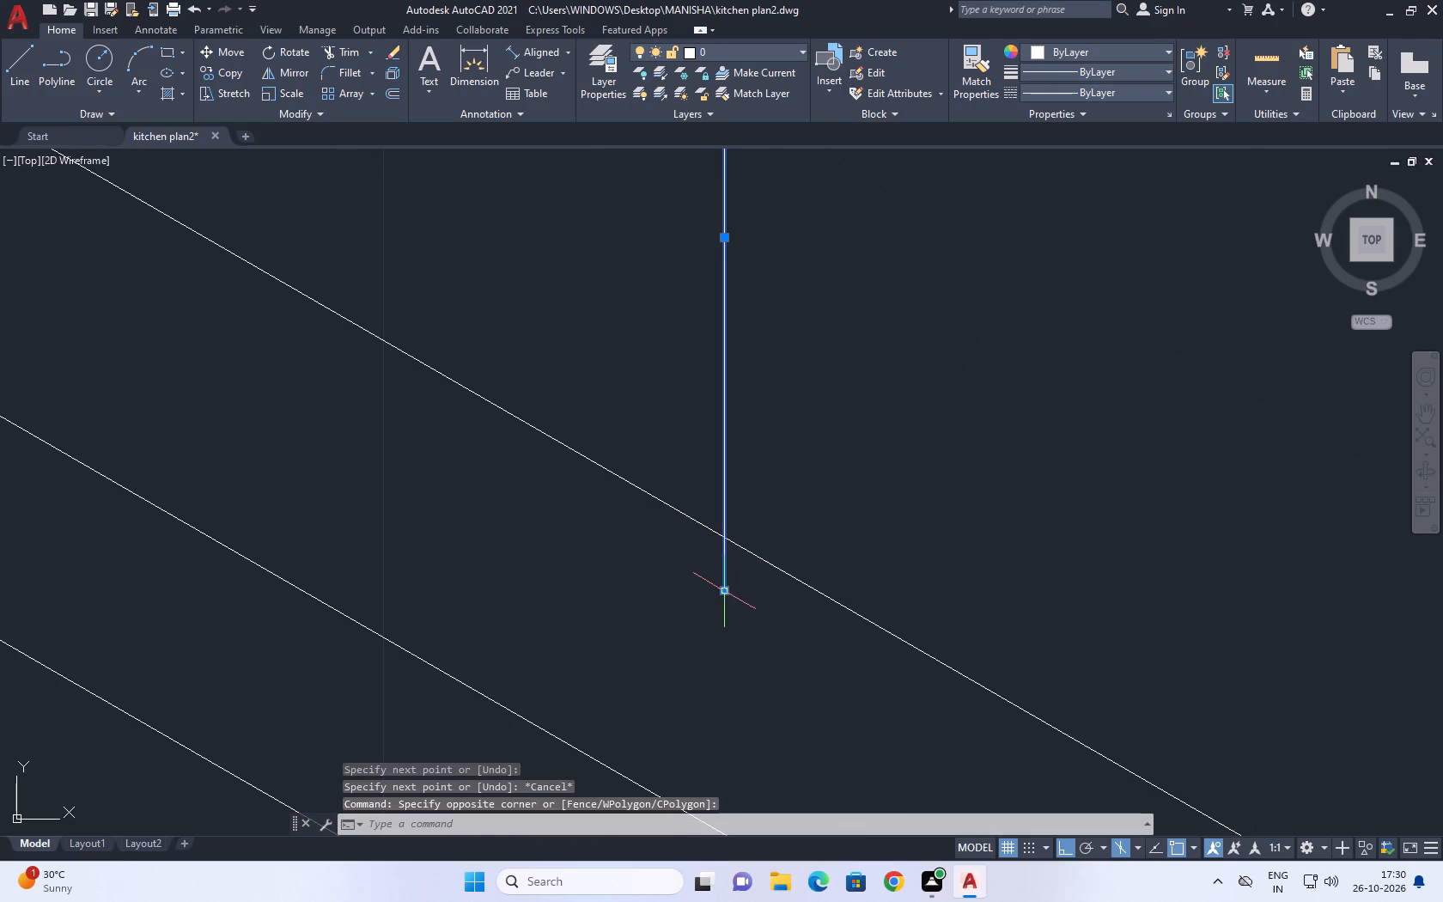
left_click_drag(724, 589, 726, 581)
left_click(724, 536)
key("Escape")
scroll(669, 533, "down", 3)
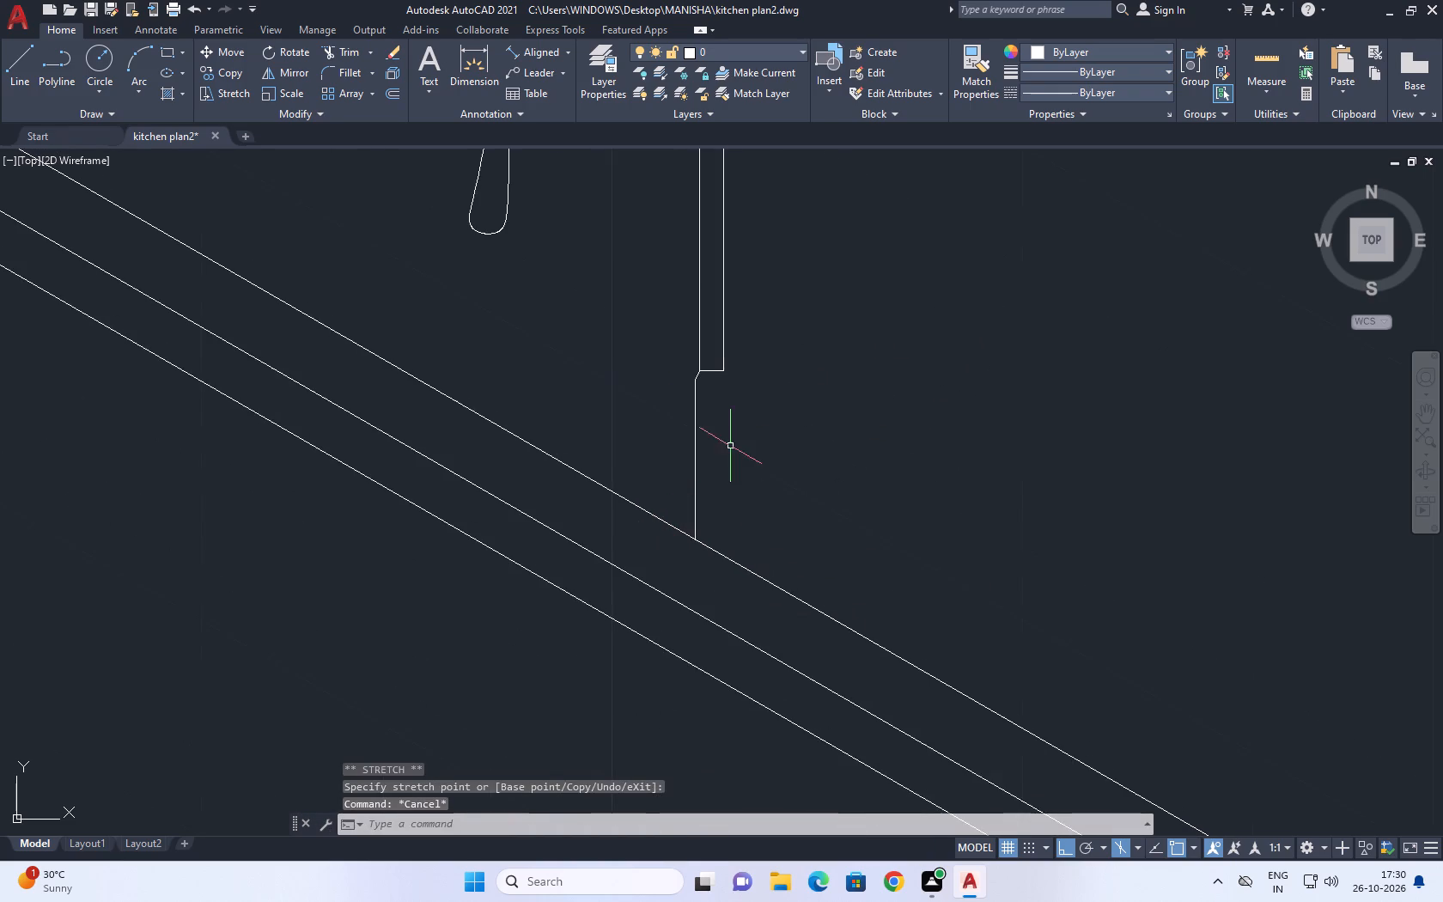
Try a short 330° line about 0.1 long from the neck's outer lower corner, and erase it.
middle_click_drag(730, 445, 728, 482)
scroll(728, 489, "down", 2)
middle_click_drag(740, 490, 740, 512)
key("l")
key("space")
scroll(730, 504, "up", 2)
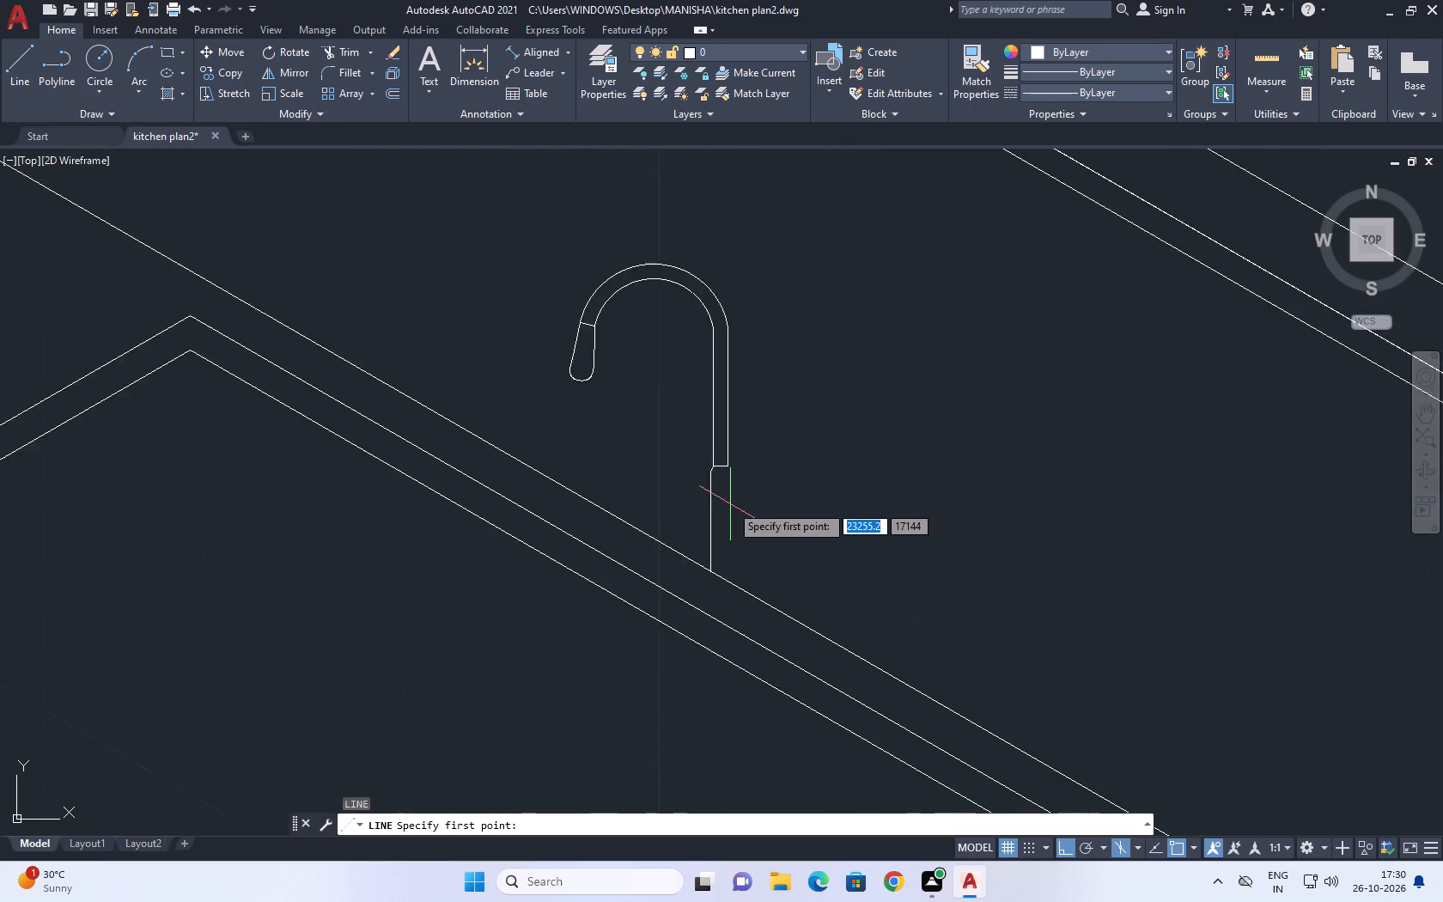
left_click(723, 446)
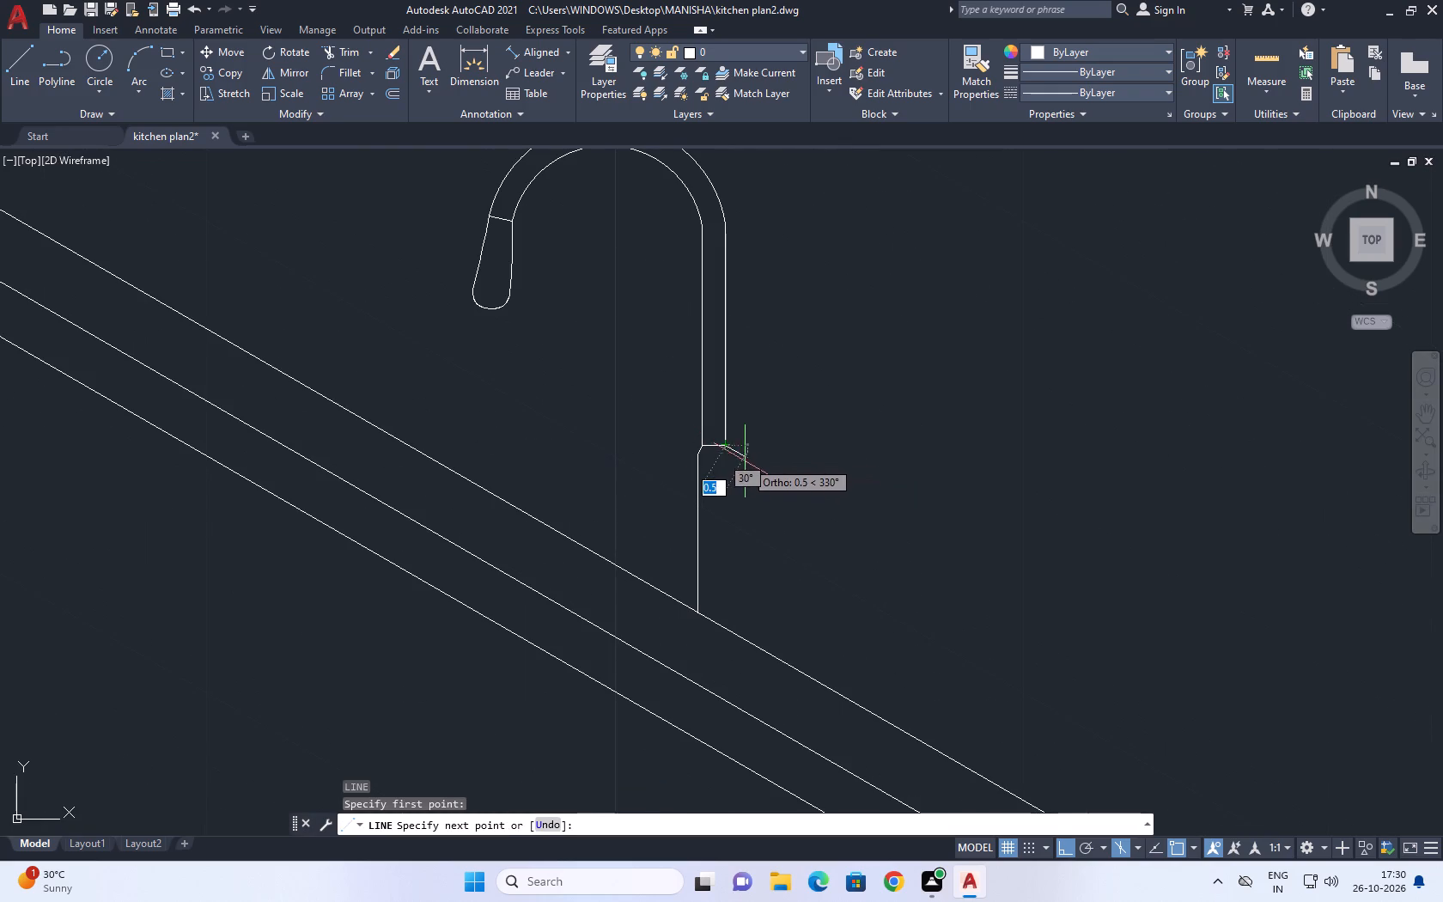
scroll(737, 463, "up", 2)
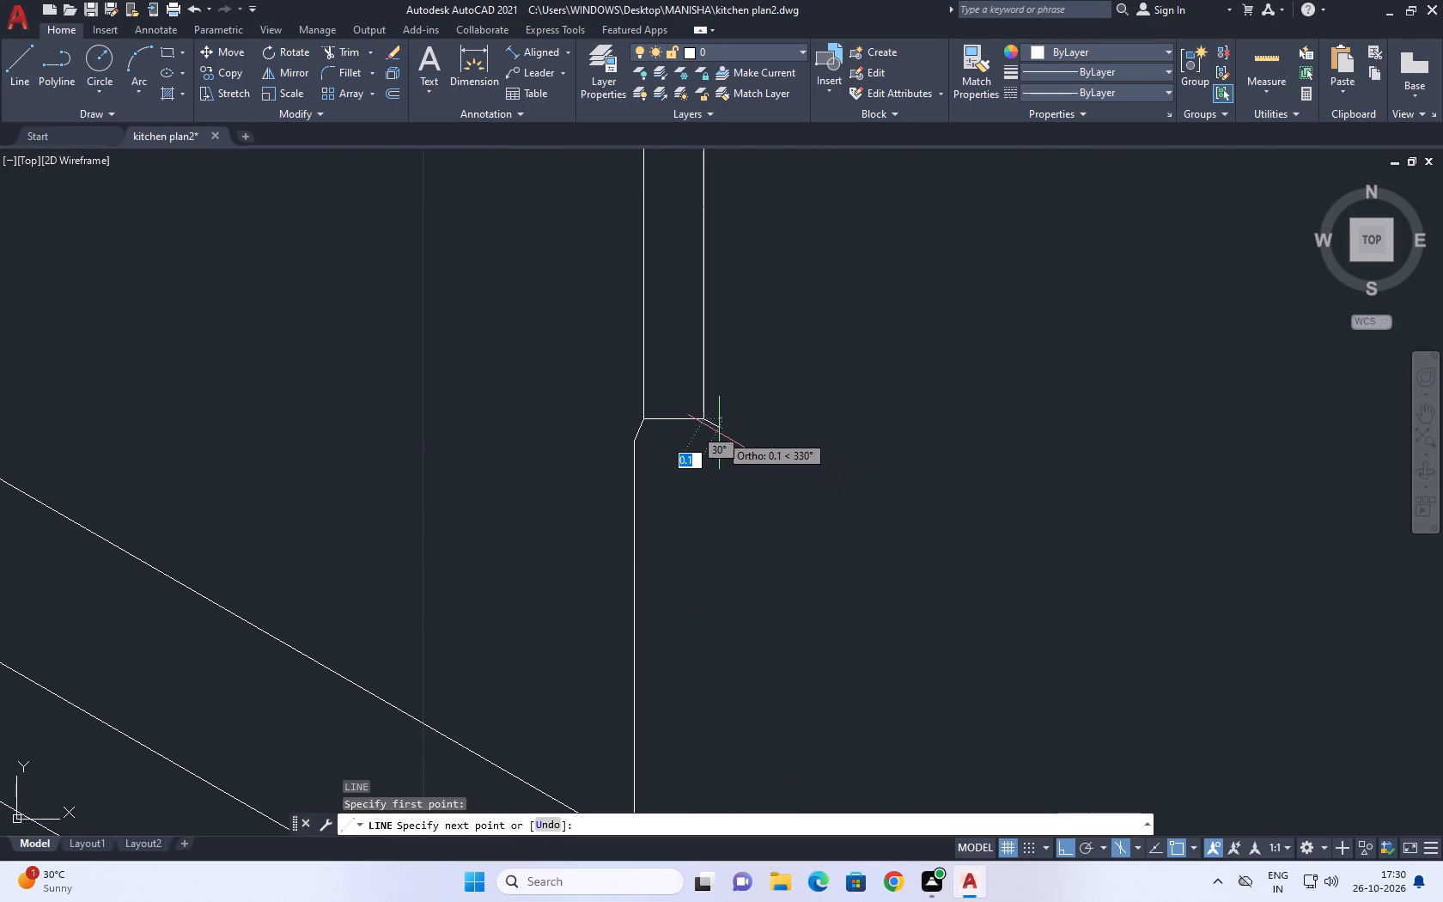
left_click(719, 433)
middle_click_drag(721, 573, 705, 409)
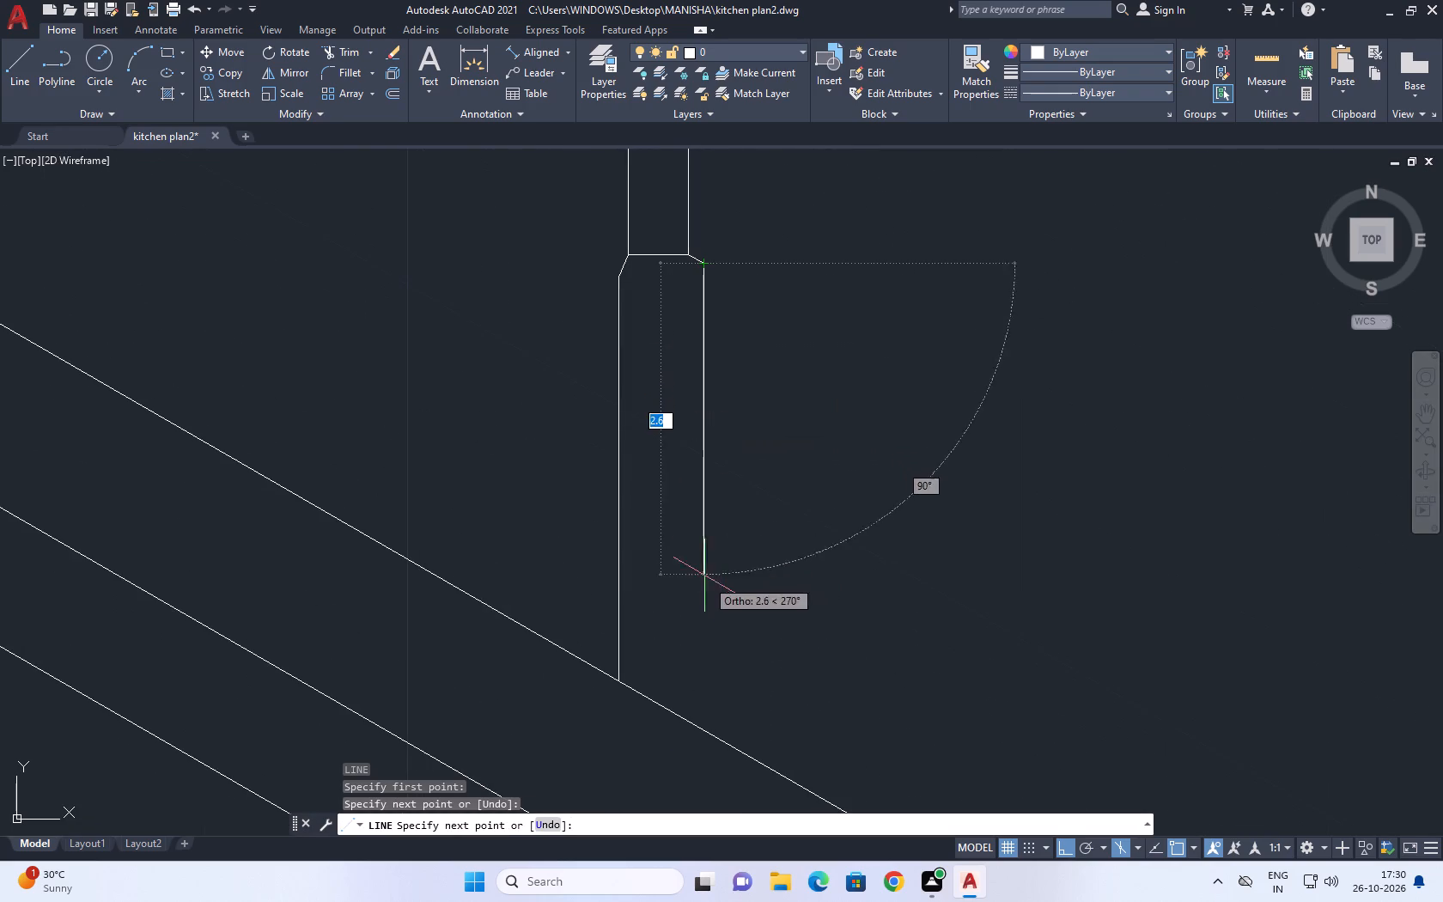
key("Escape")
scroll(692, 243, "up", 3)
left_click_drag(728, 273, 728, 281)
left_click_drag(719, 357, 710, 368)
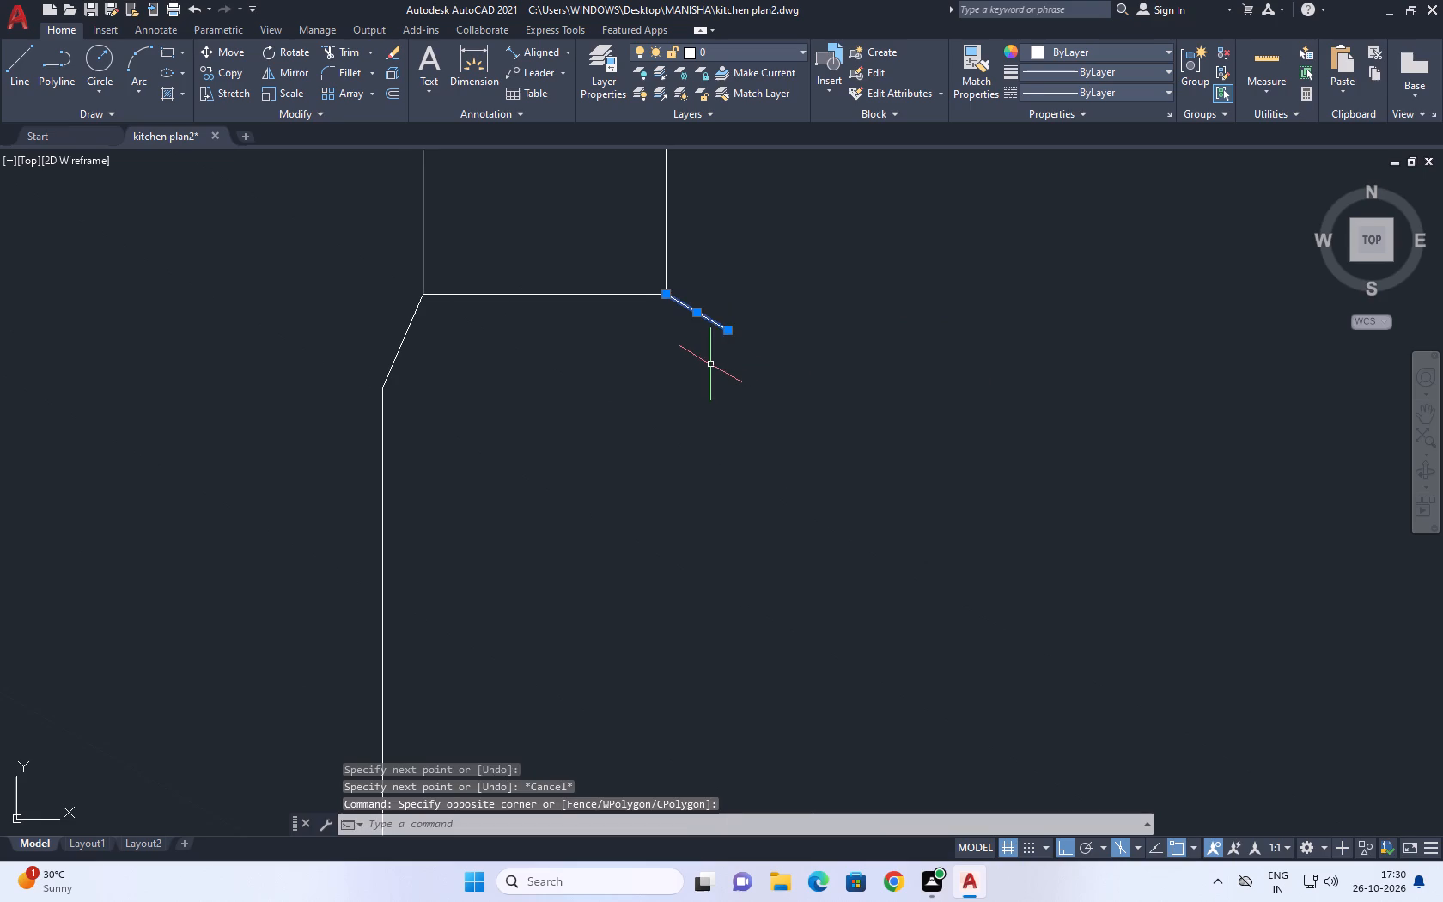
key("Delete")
Draw the base's outer side: a steep outward slant about 0.2 long from the neck's corner, continuing vertically about 4.1 past the rim line.
type("l")
key("space")
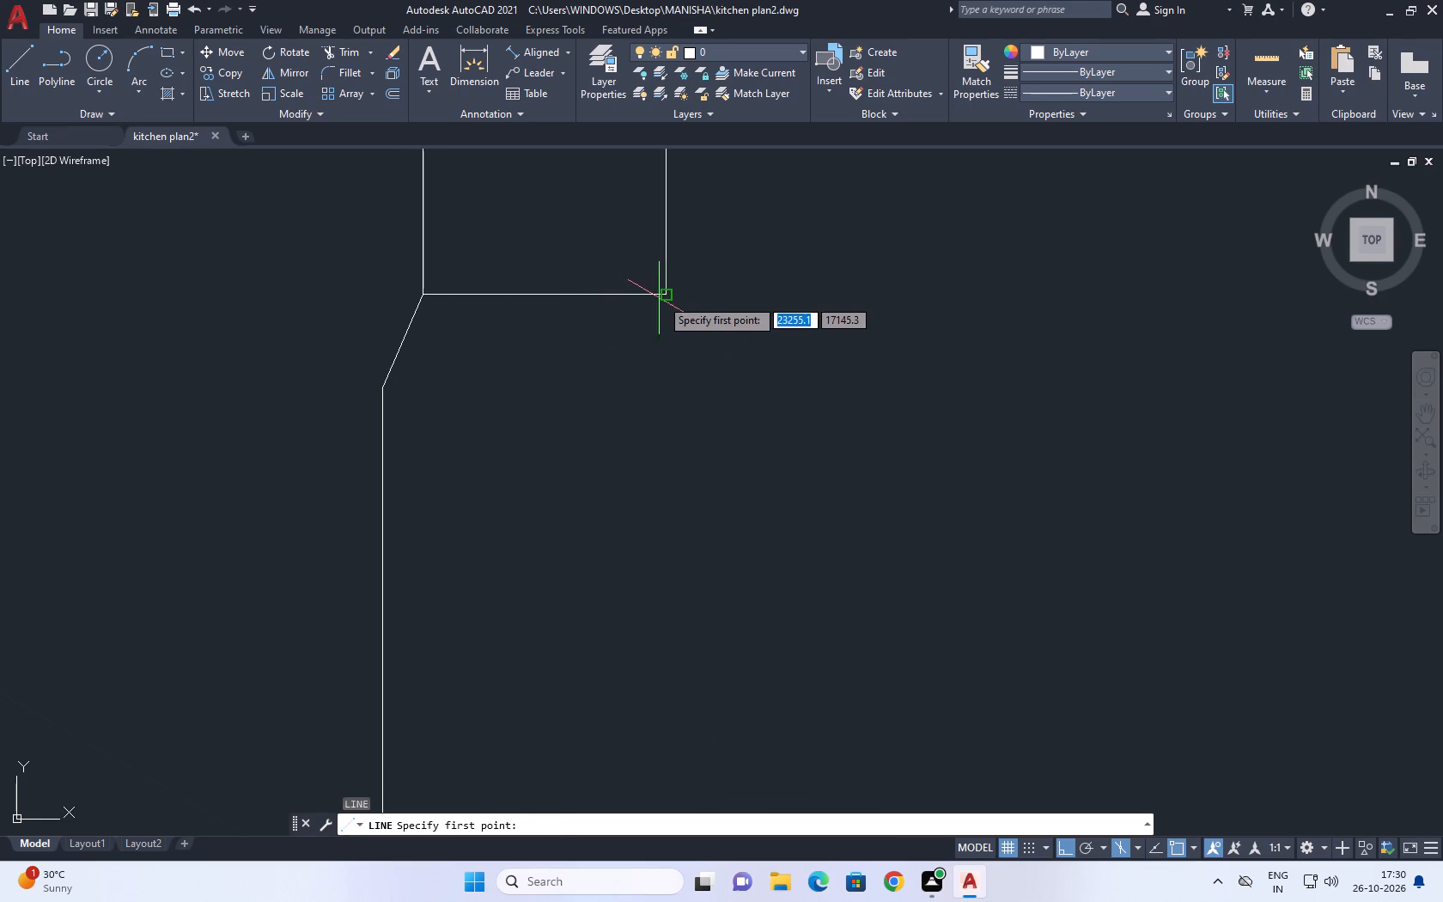
left_click(663, 299)
key("F8")
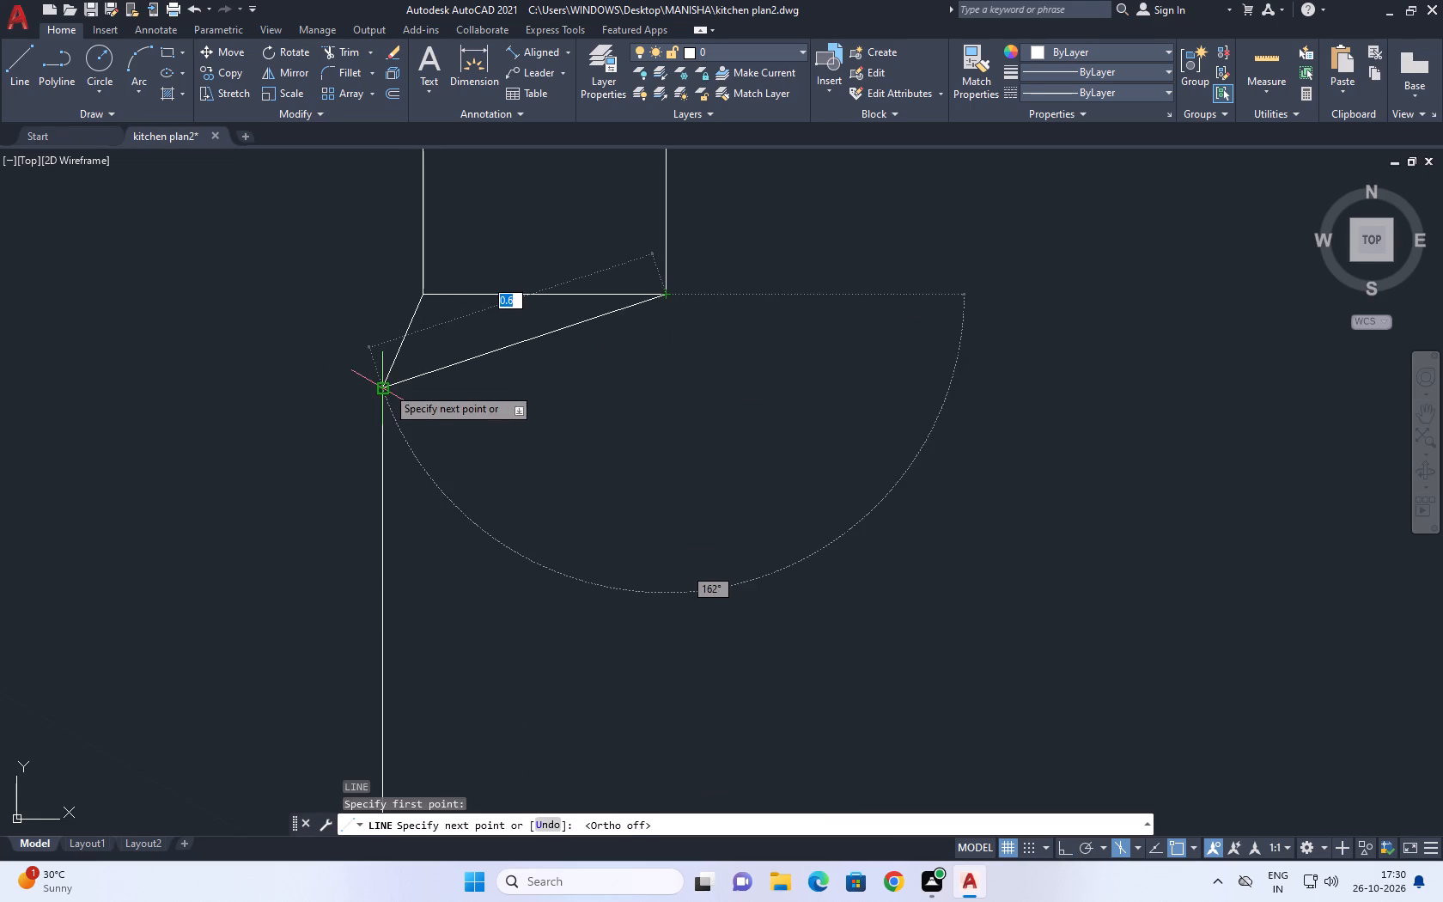
left_click(712, 373)
scroll(696, 416, "down", 3)
middle_click_drag(715, 481, 697, 299)
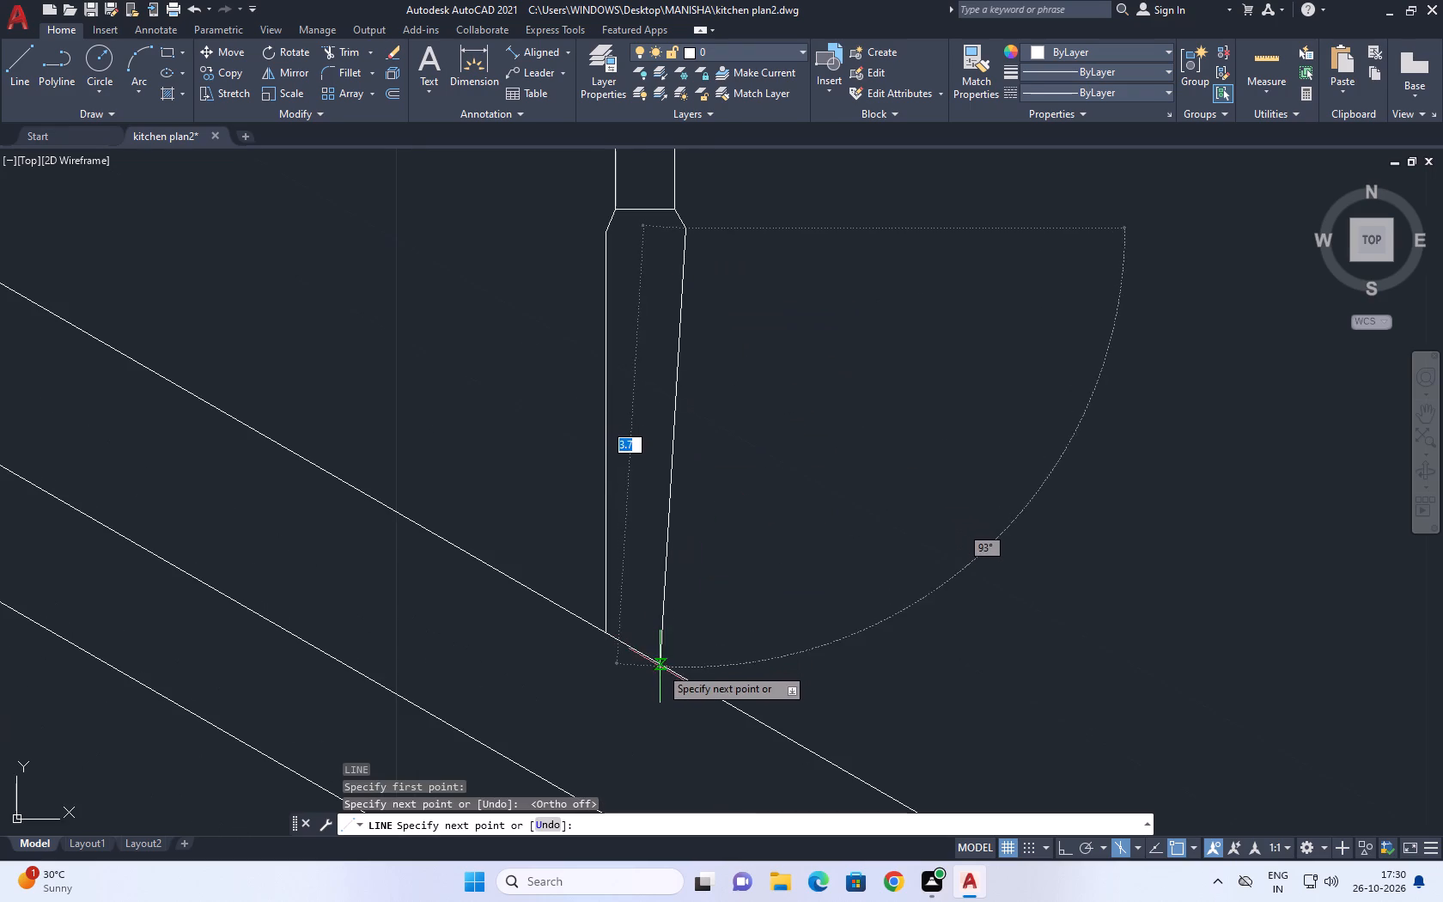
key("F8")
middle_click_drag(709, 690, 701, 597)
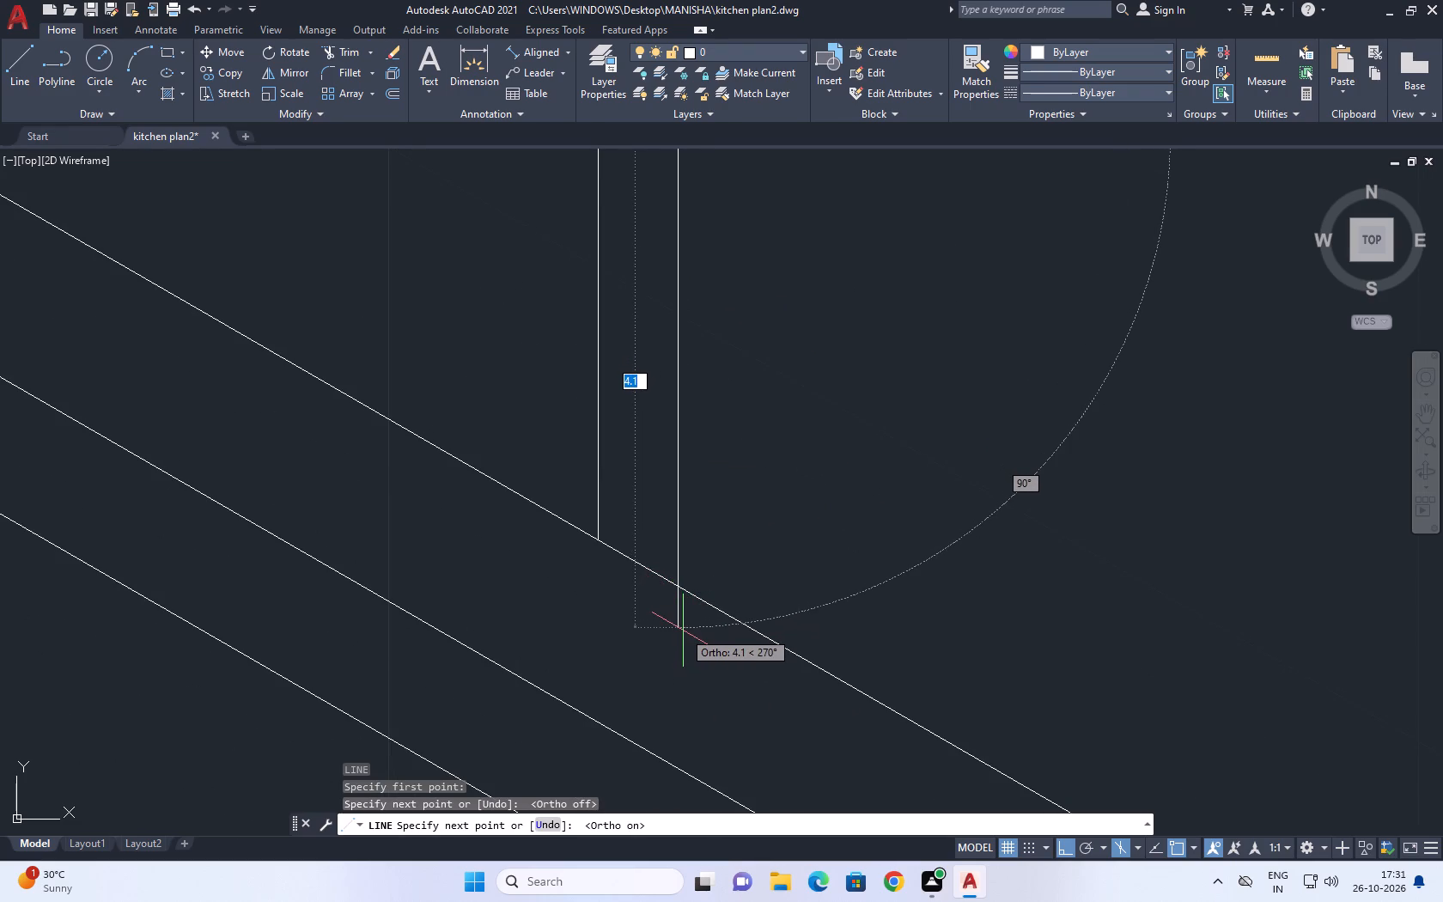
left_click(683, 627)
key("Escape")
Stretch the lower end of the base's outer vertical line up to its intersection with the sloping rim line.
scroll(678, 613, "up", 2)
left_click(678, 613)
left_click(660, 594)
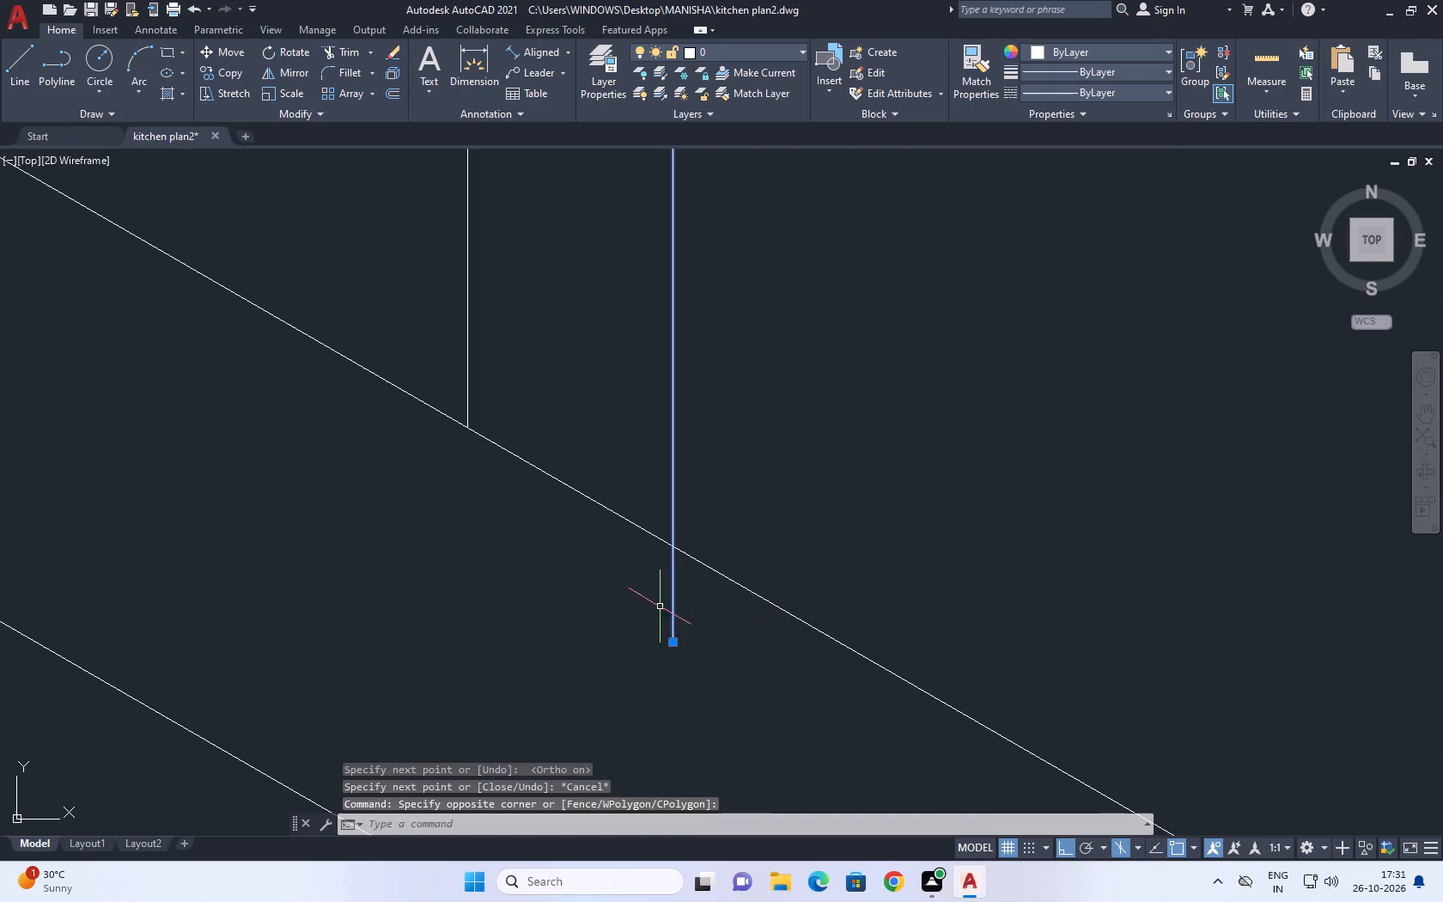
left_click_drag(673, 639, 668, 581)
left_click(672, 549)
key("Escape")
Draw a line about 2.1 long, sloping about 3° below horizontal, from inside the faucet base outward across its outer side.
scroll(686, 563, "down", 5)
scroll(765, 560, "up", 1)
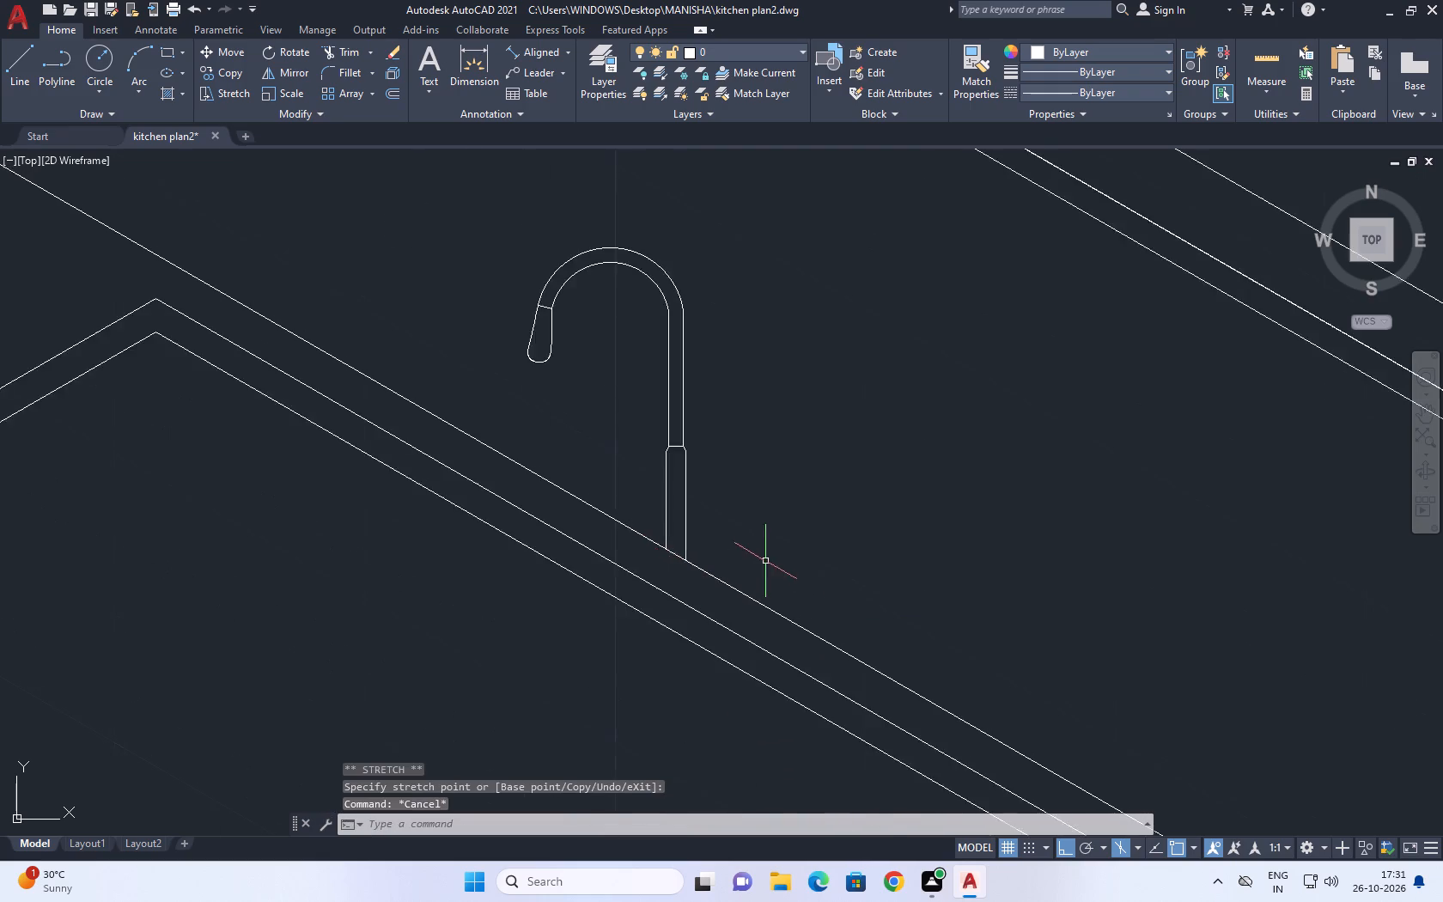
middle_click_drag(768, 569, 766, 592)
scroll(766, 592, "down", 2)
middle_click_drag(716, 569, 714, 594)
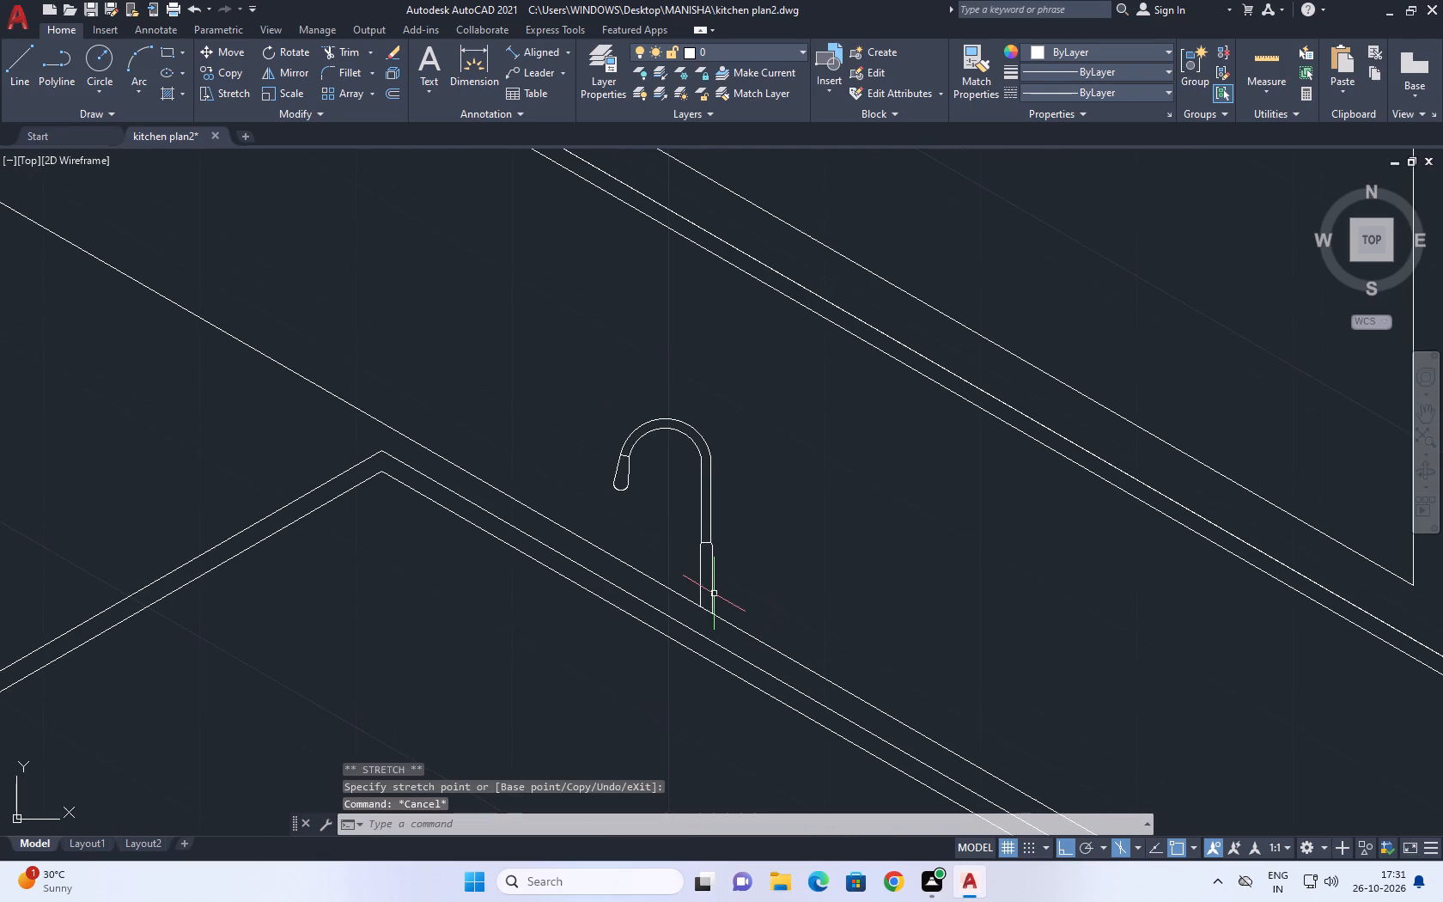
key("l")
key("space")
scroll(705, 576, "up", 2)
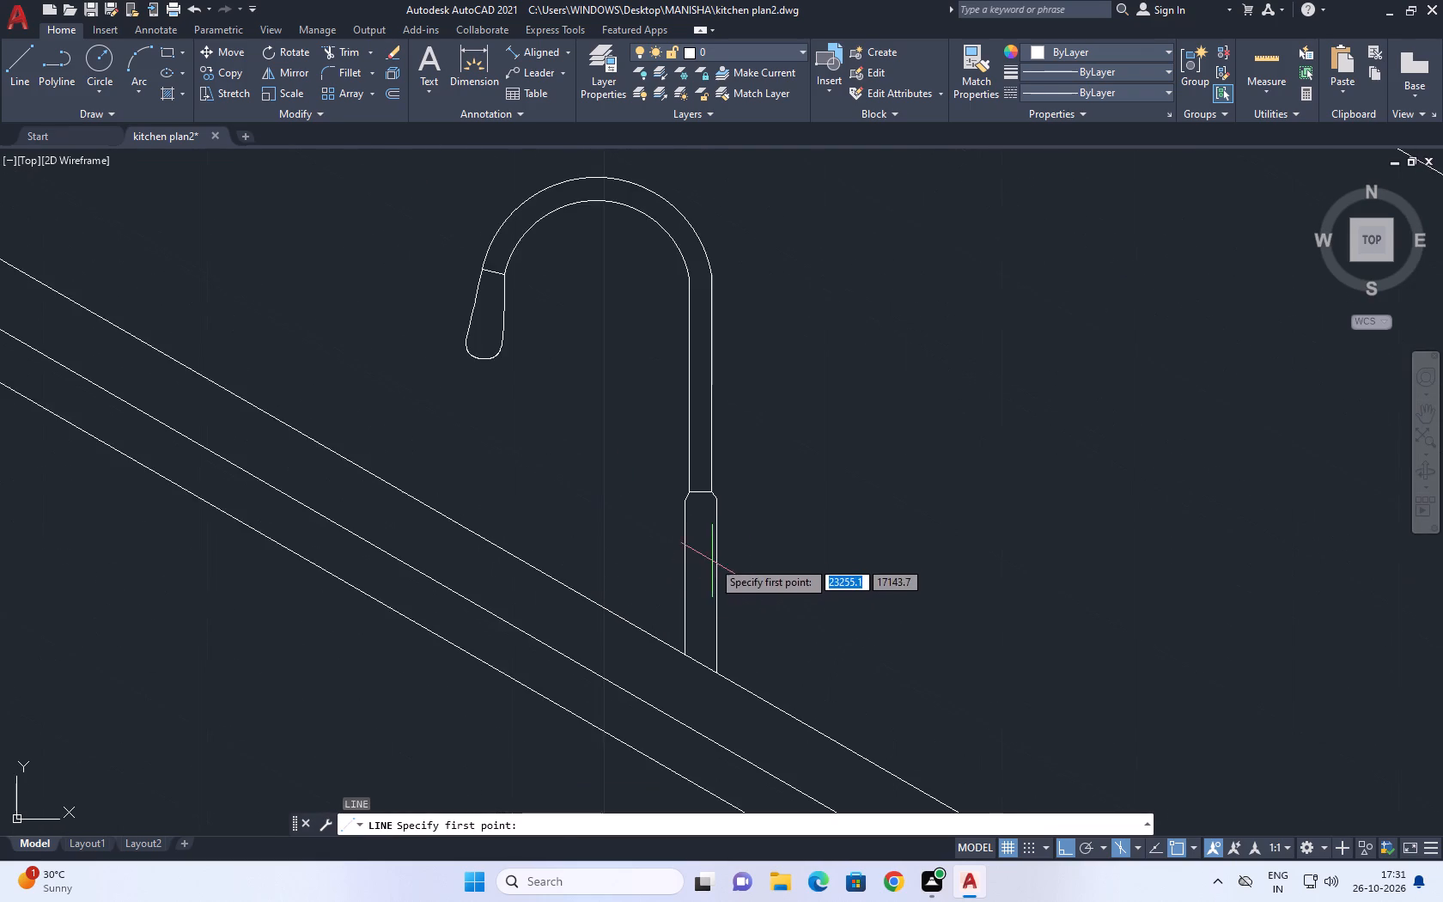
scroll(712, 554, "up", 1)
left_click(695, 555)
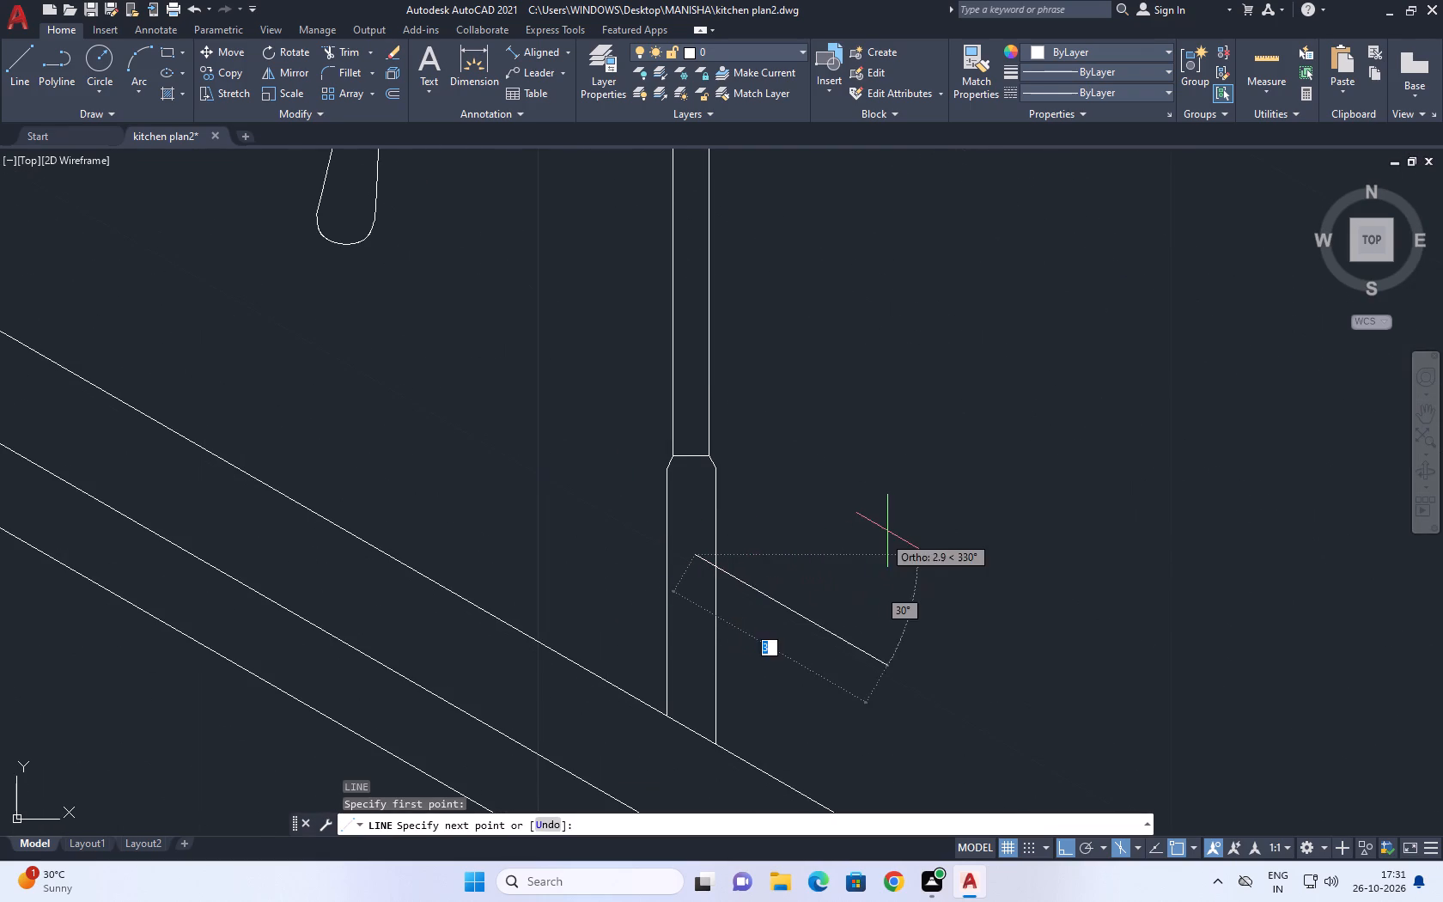
key("F8")
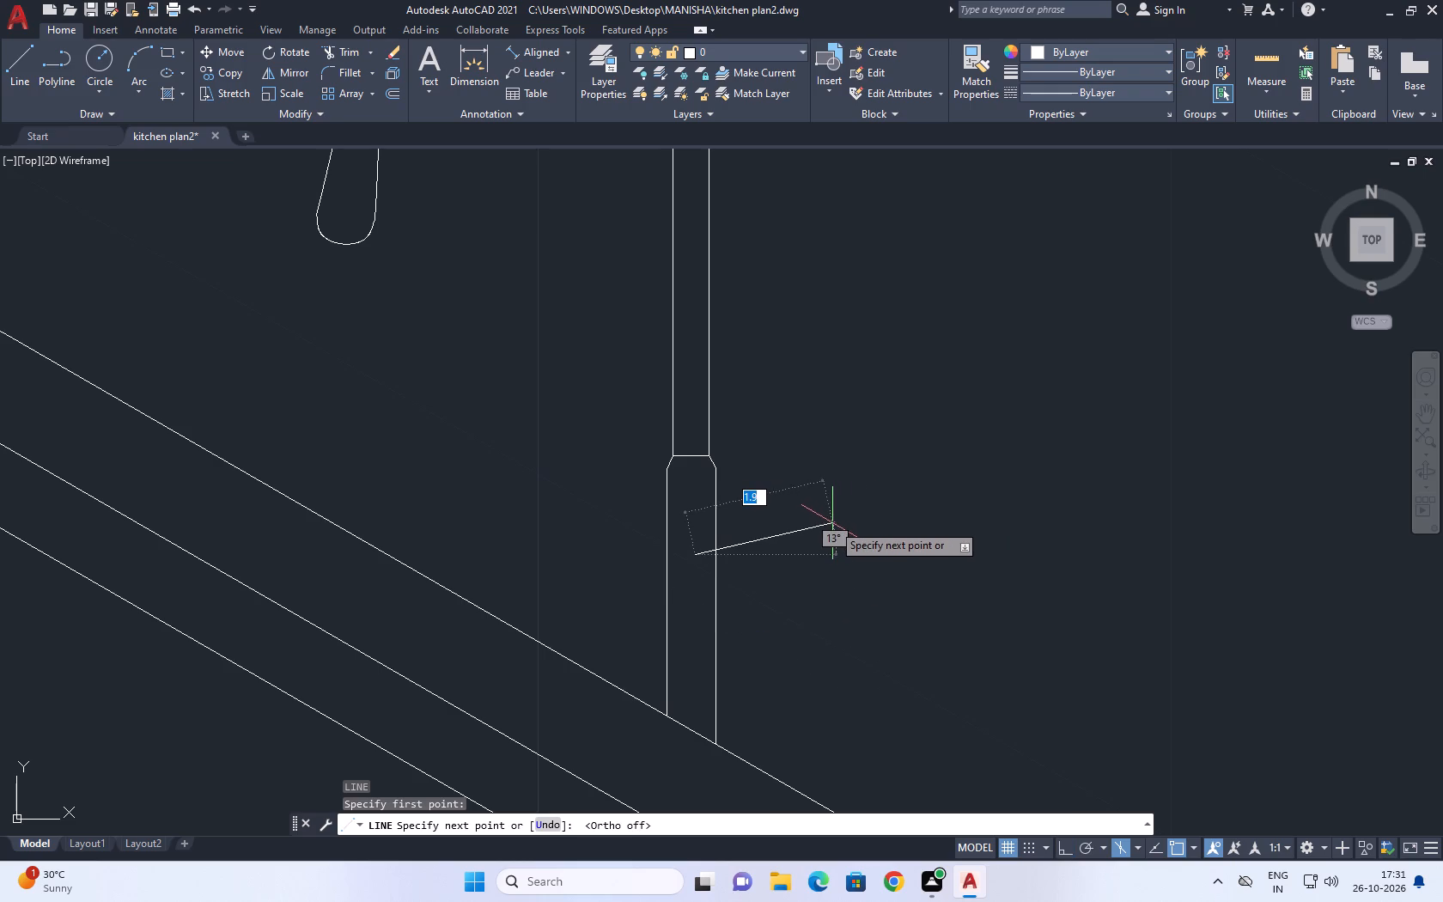
key("F8")
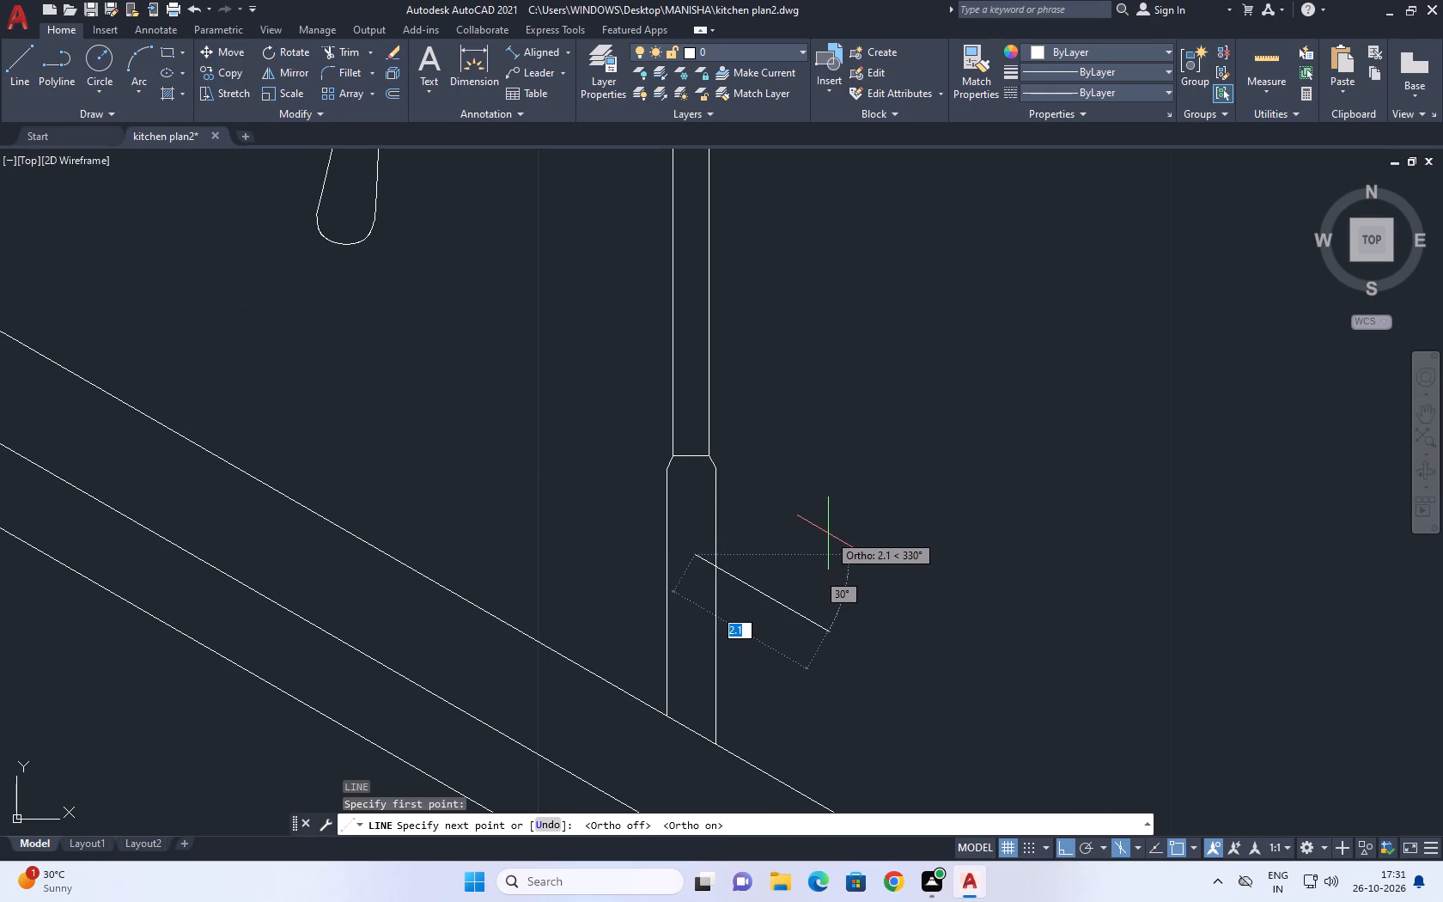
key("F5")
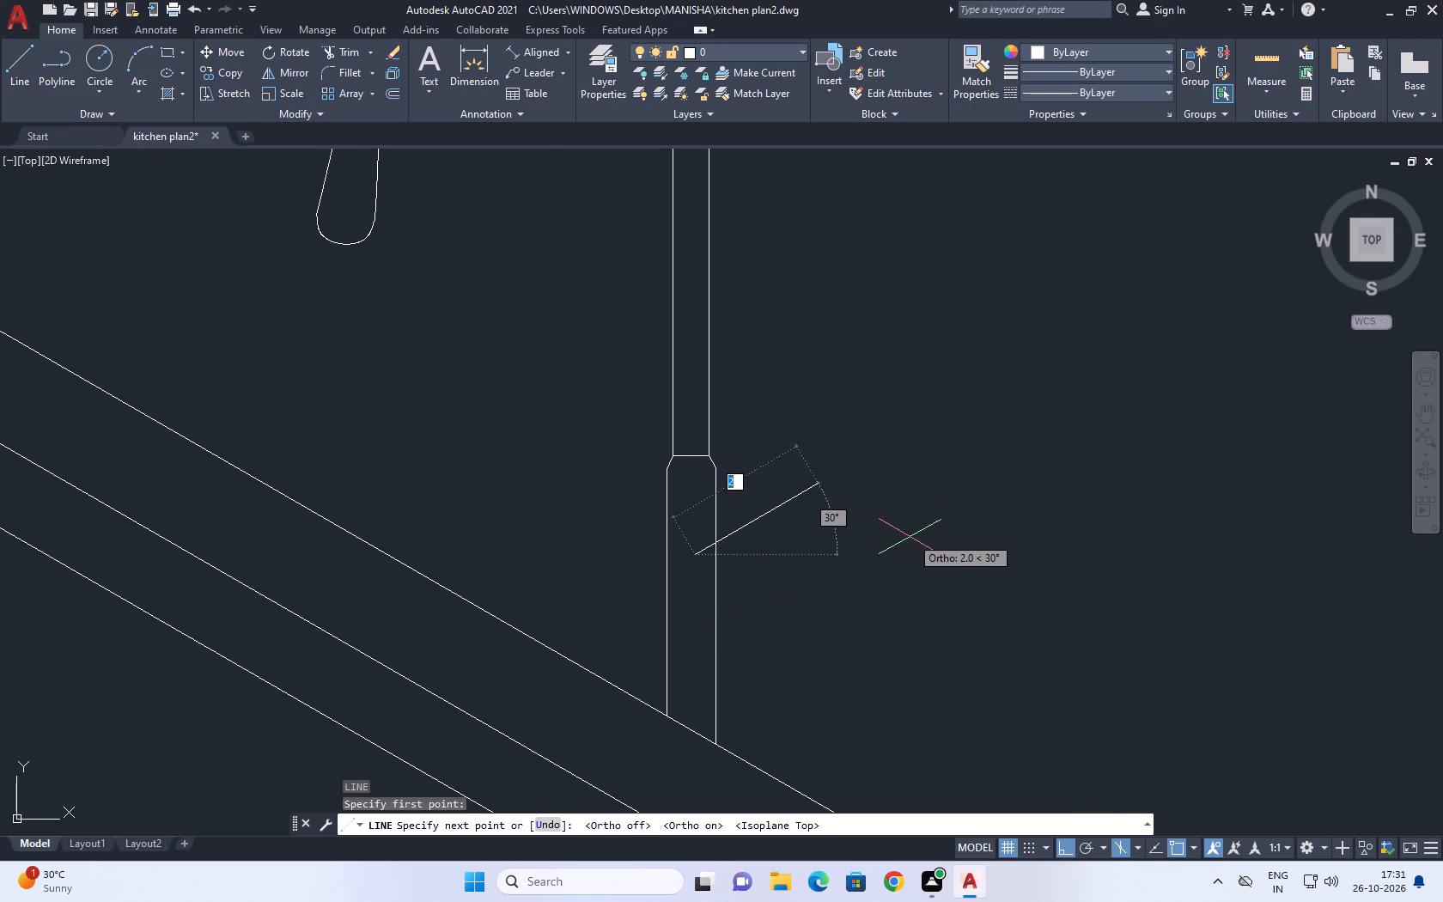
scroll(904, 543, "down", 2)
middle_click_drag(883, 552, 862, 453)
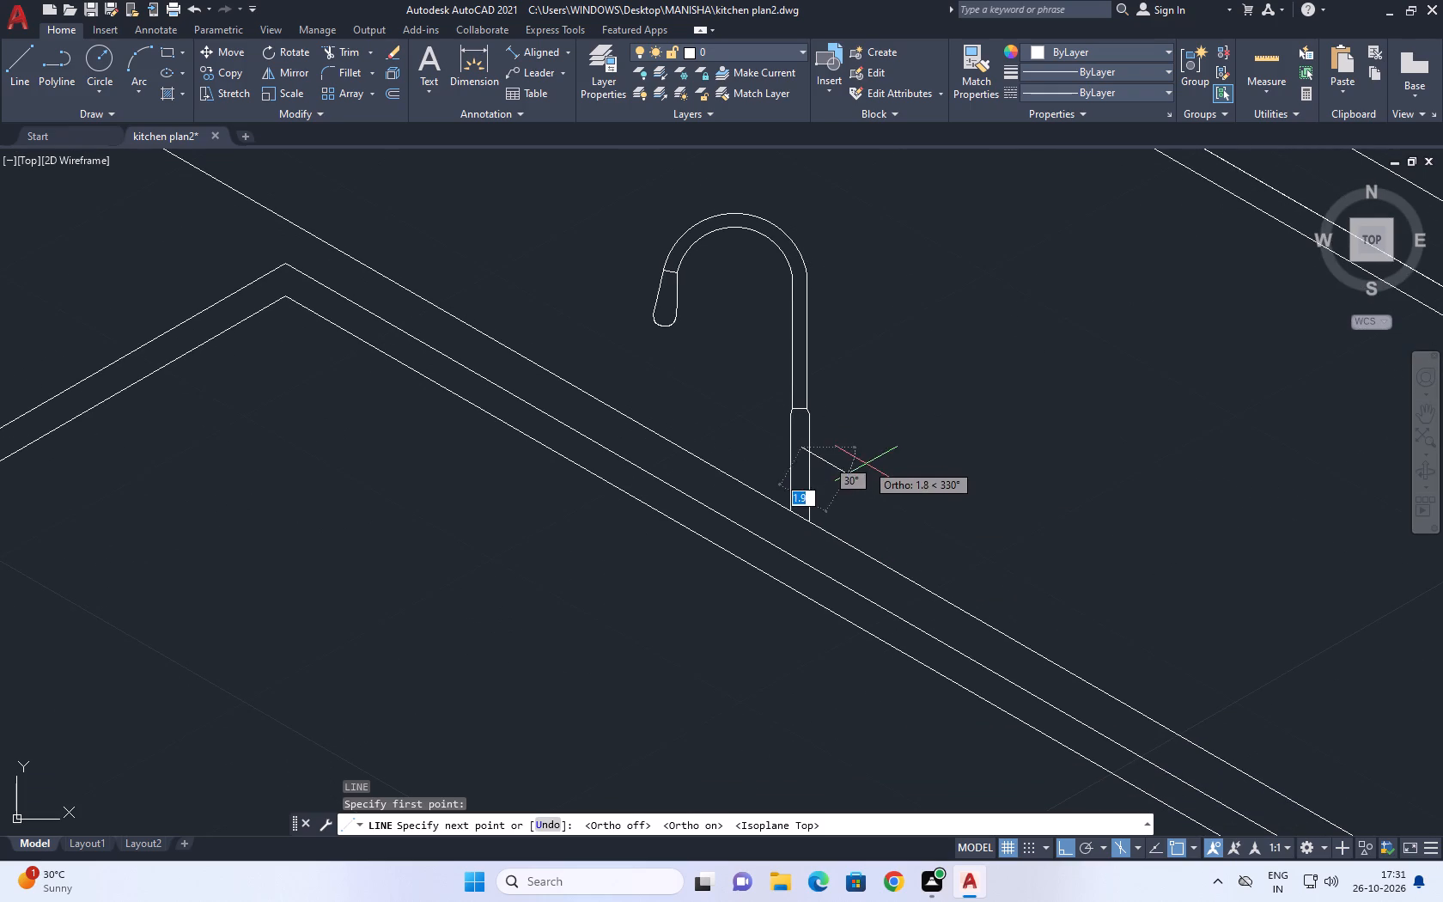
scroll(840, 476, "up", 1)
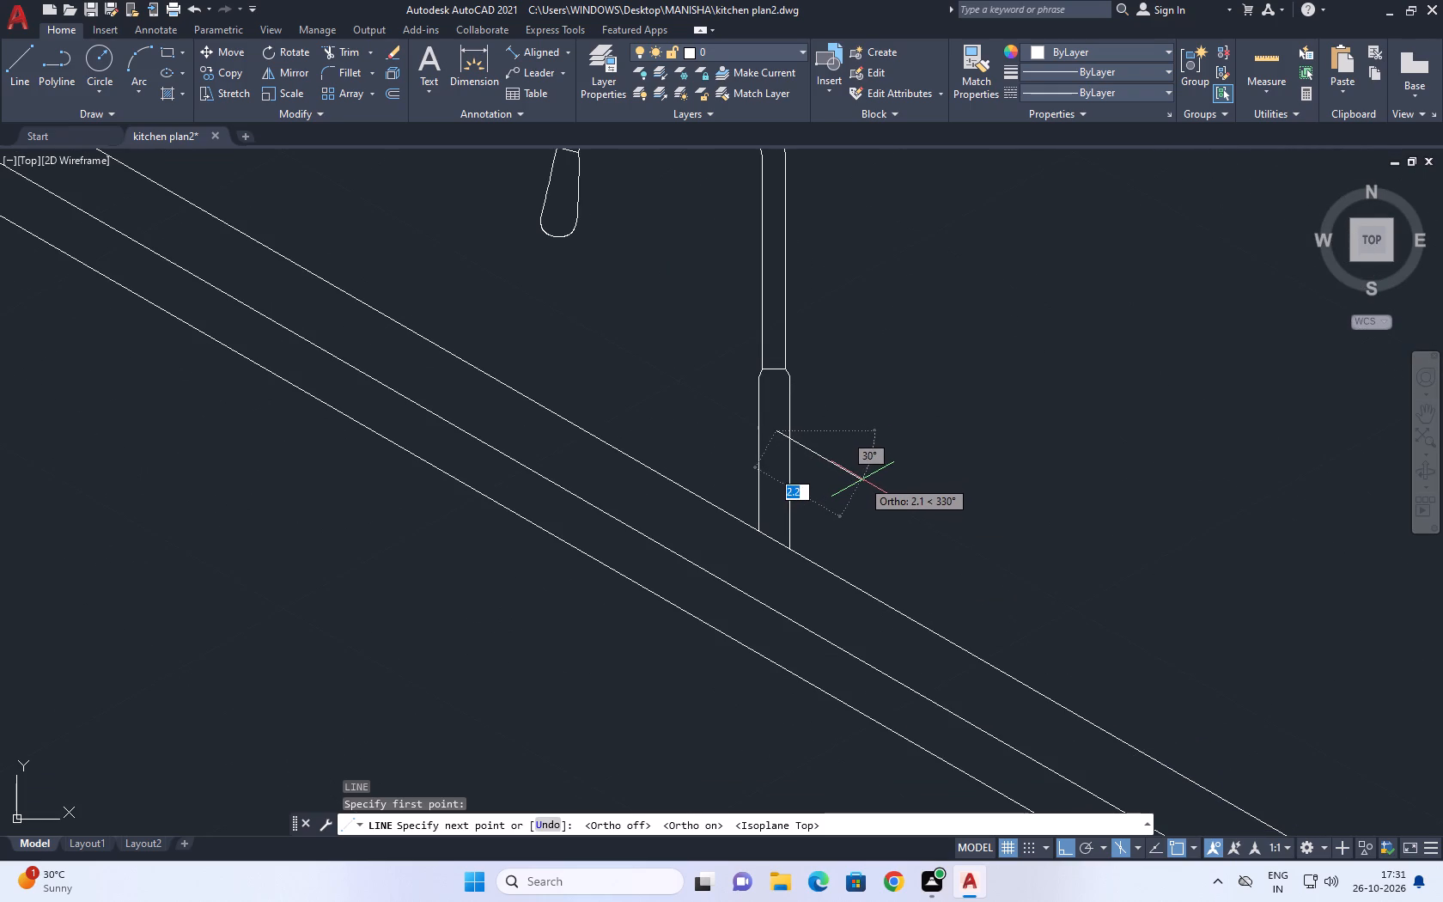
key("F8")
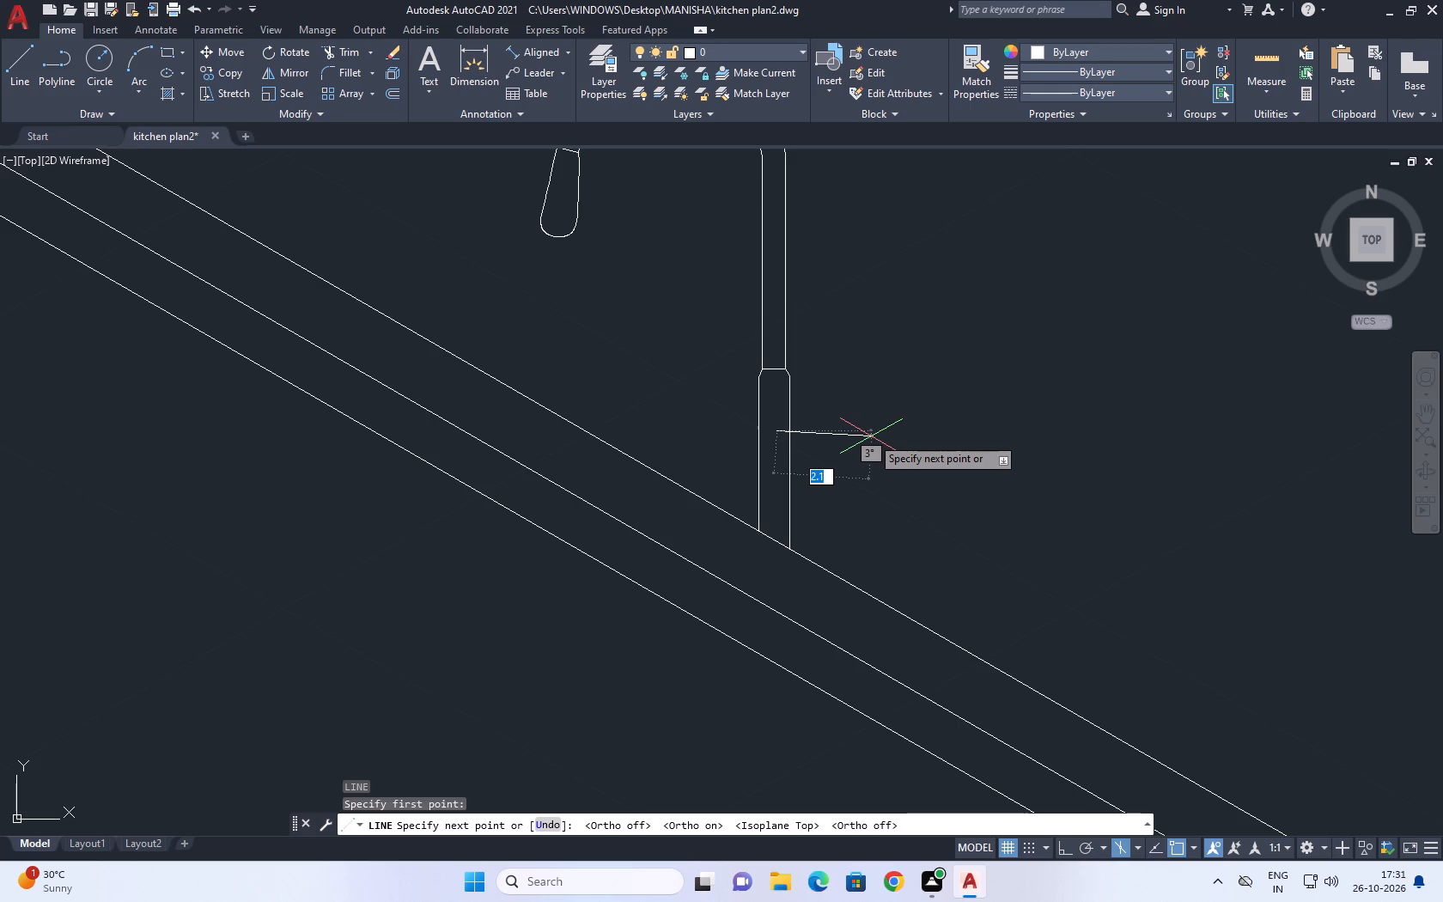
left_click(871, 436)
key("Escape")
Copy the nearly horizontal handle line about 0.6 below the original.
left_click(849, 437)
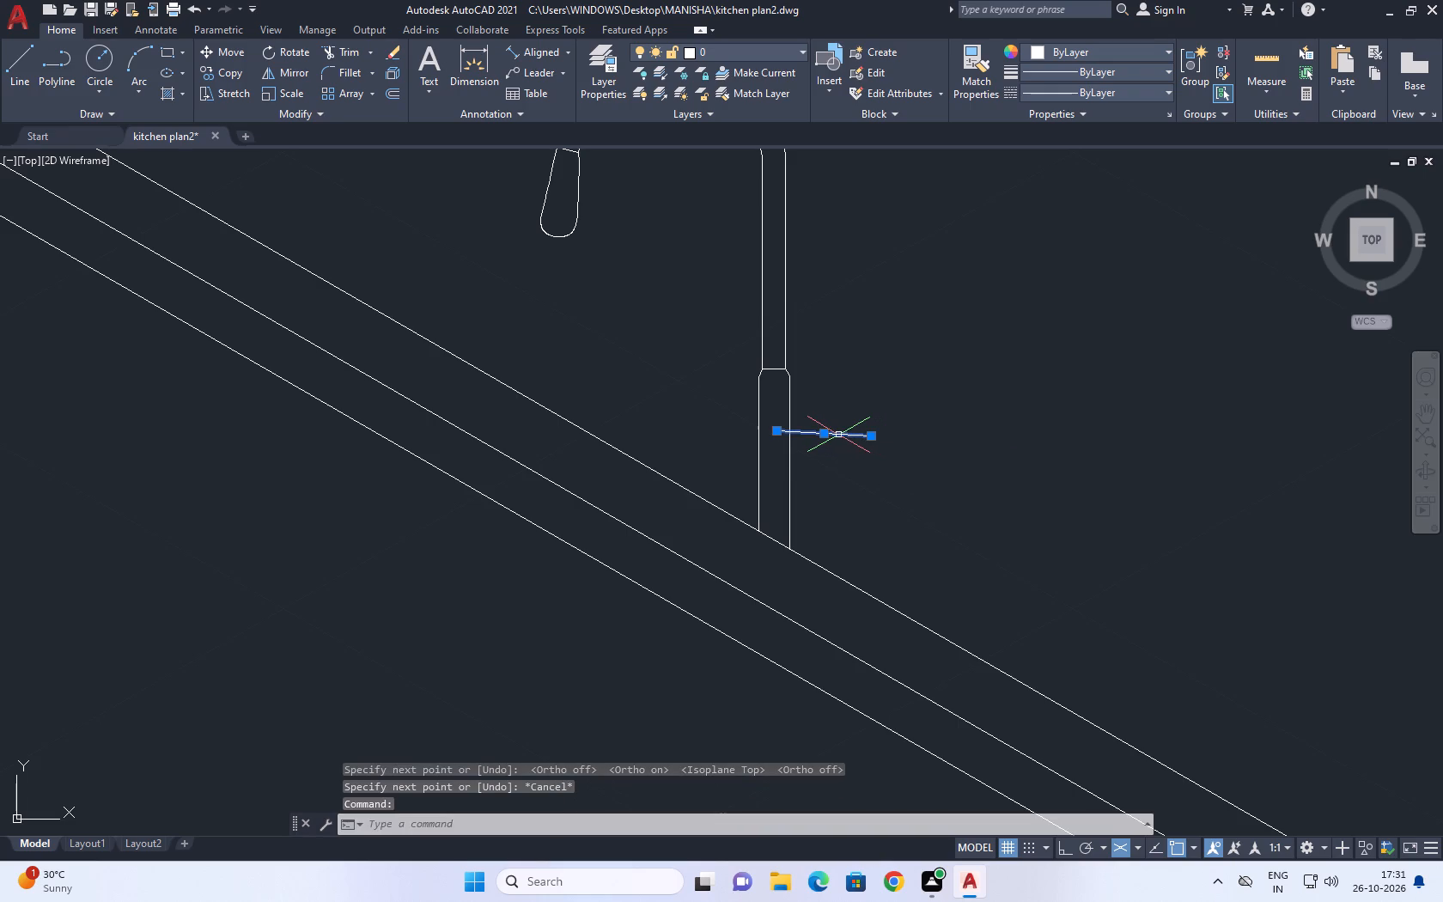
key("c")
type("o")
key("space")
left_click_drag(831, 436, 831, 447)
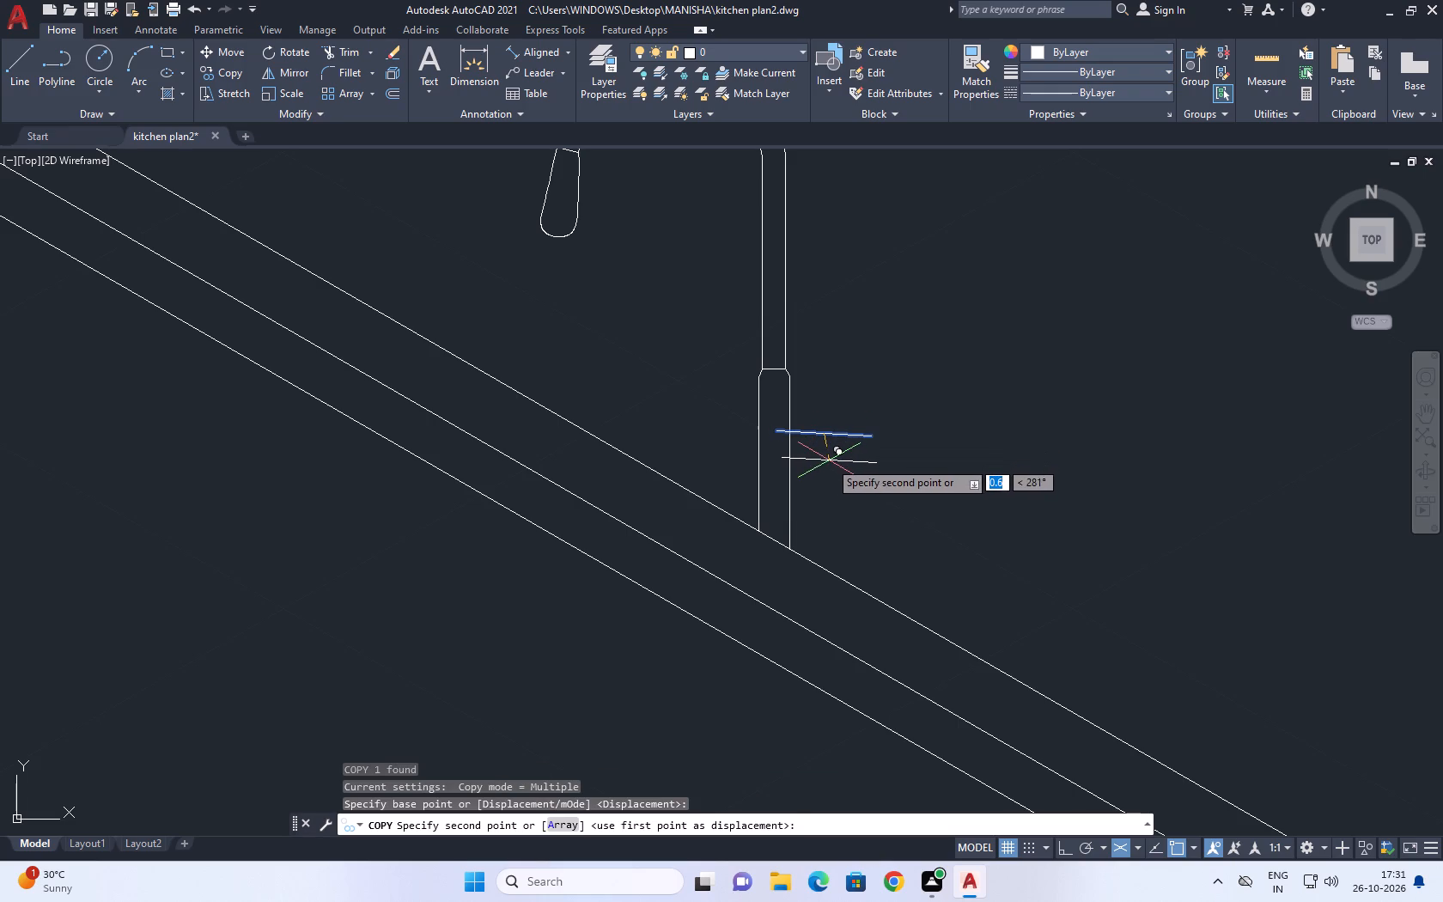
left_click(829, 460)
key("Escape")
Draw a three-point arc bulging inward that joins the two handle lines' ends inside the faucet base.
scroll(806, 433, "up", 2)
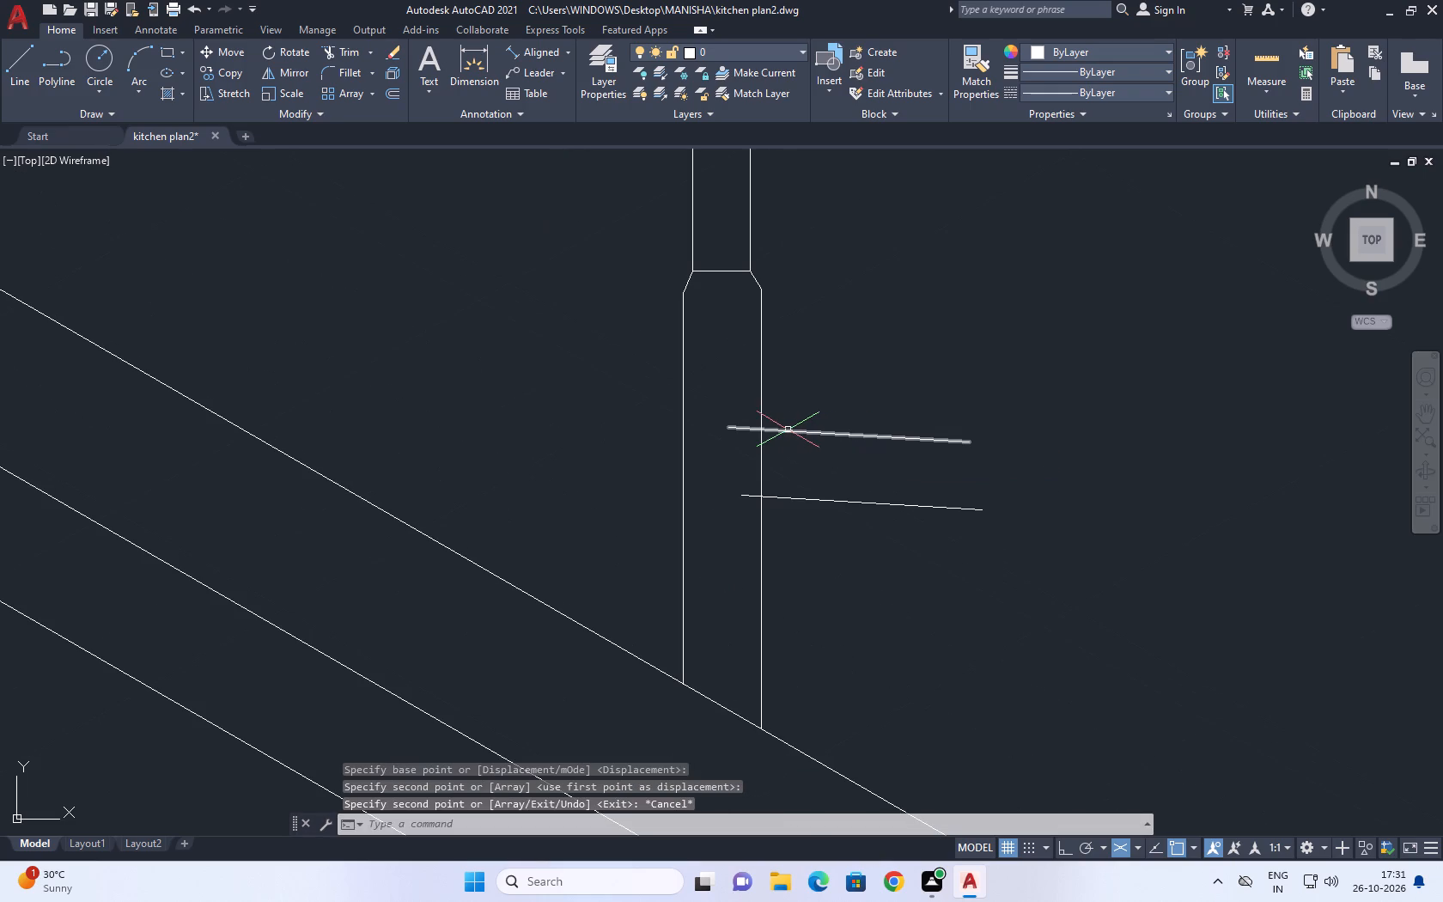
type("a")
key("space")
scroll(690, 446, "up", 2)
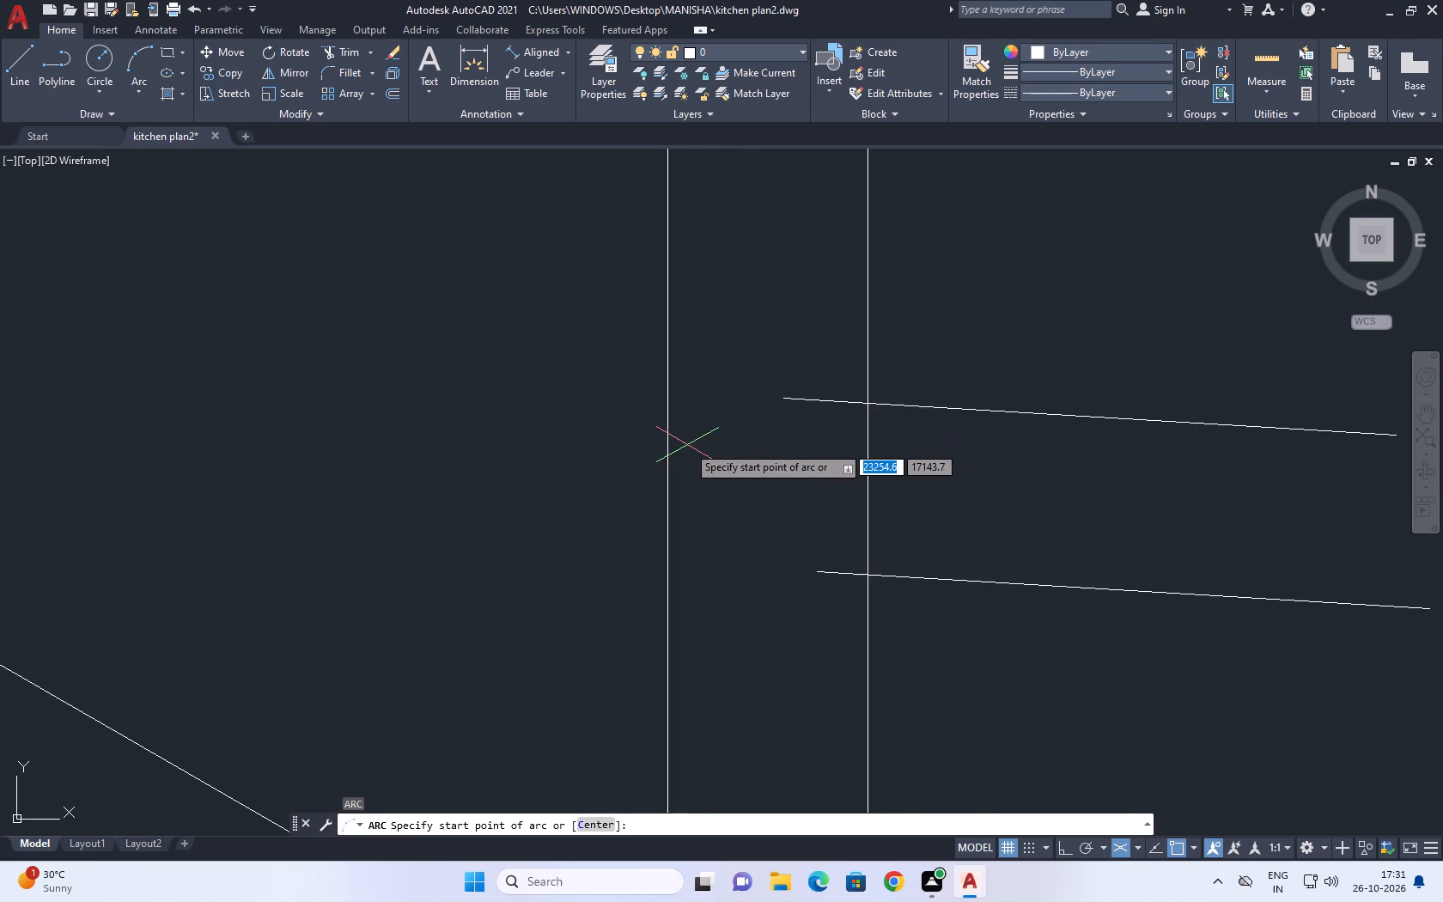
scroll(687, 445, "up", 1)
left_click_drag(835, 367, 838, 375)
left_click(786, 448)
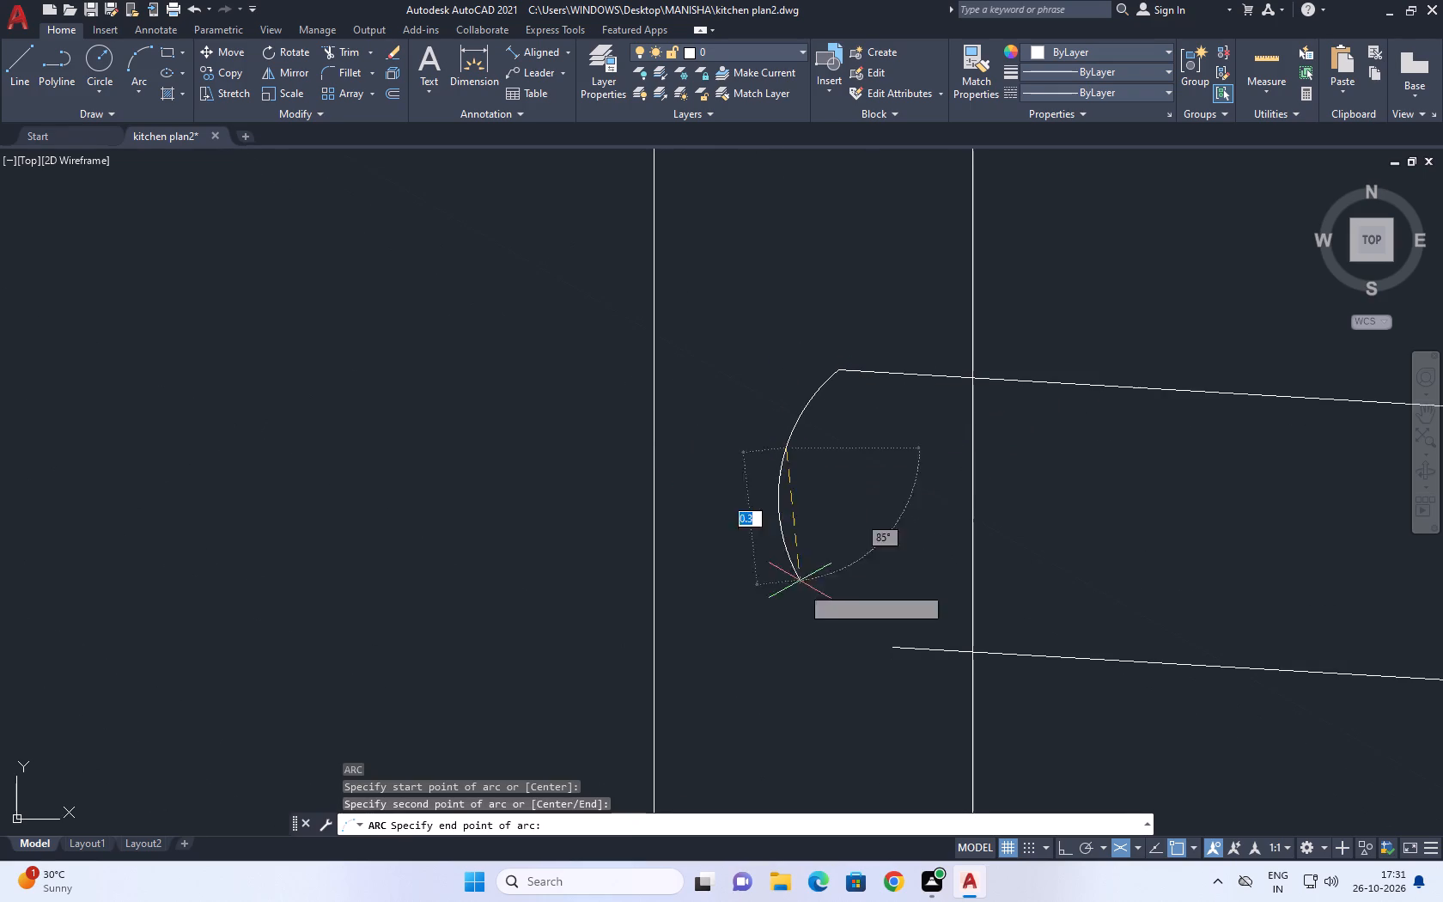
left_click(894, 650)
Draw a three-point arc bulging outward that closes the outer ends of the two handle lines.
scroll(754, 536, "down", 5)
middle_click_drag(1024, 535, 912, 509)
key("space")
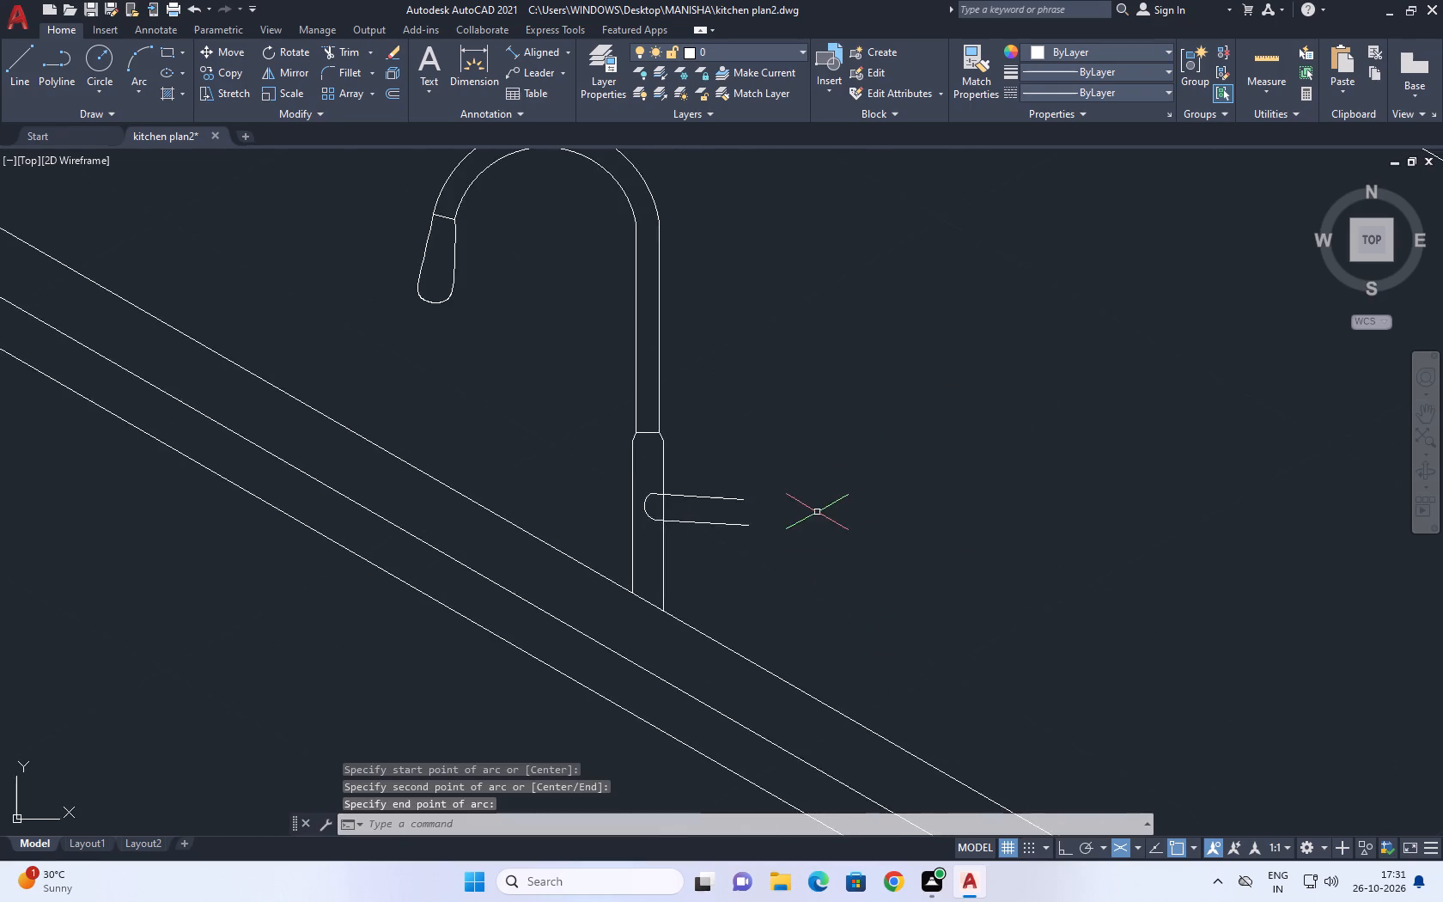
scroll(762, 511, "up", 4)
left_click(630, 446)
left_click(671, 482)
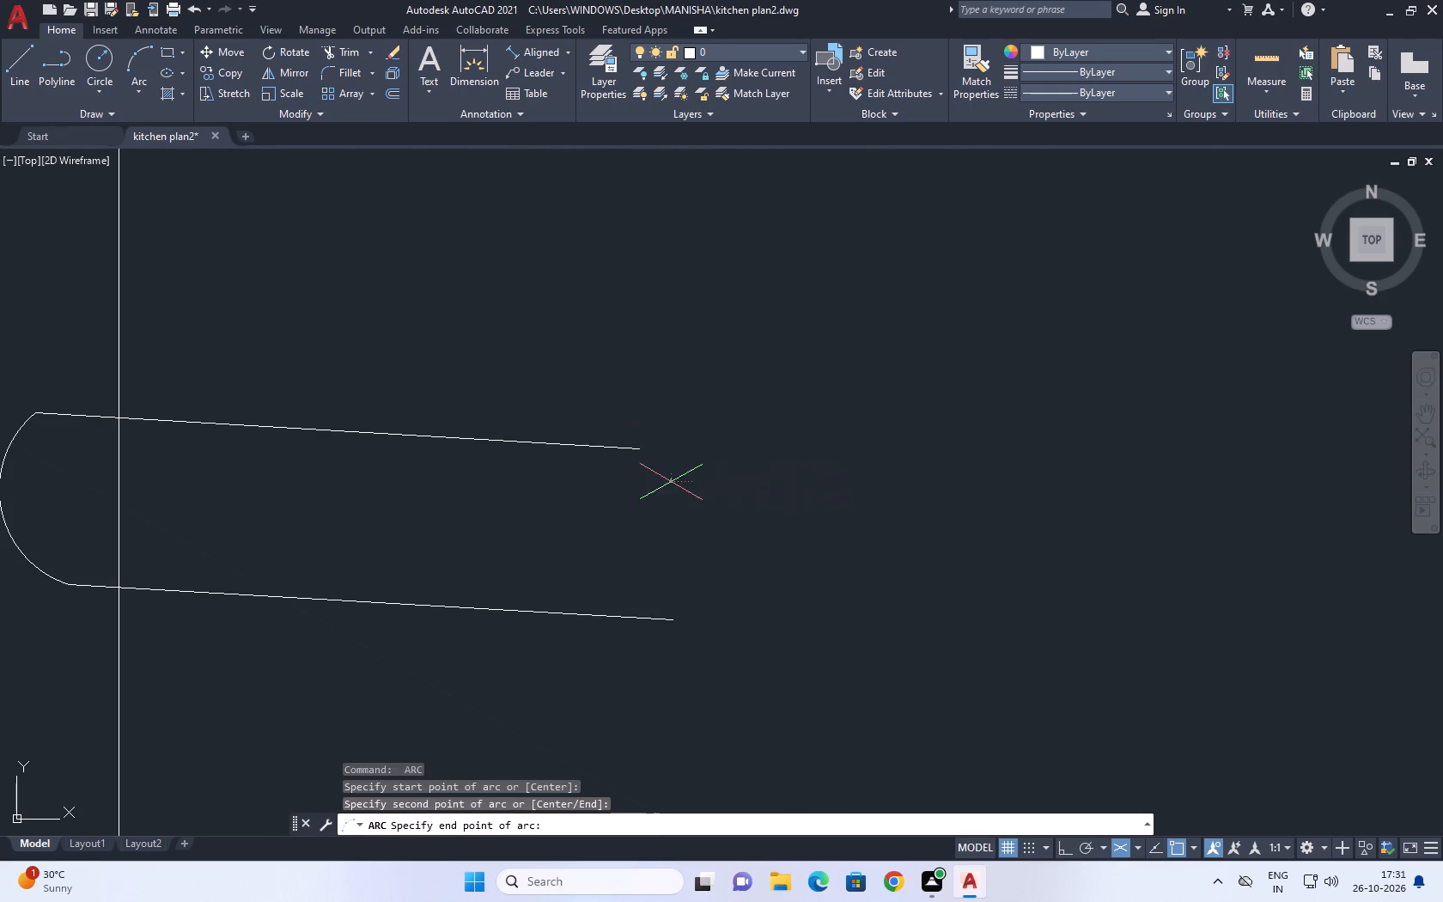
left_click(661, 616)
Stretch the upper handle line's overshooting outer end back to the start of the outer arc.
key("space")
scroll(624, 453, "up", 2)
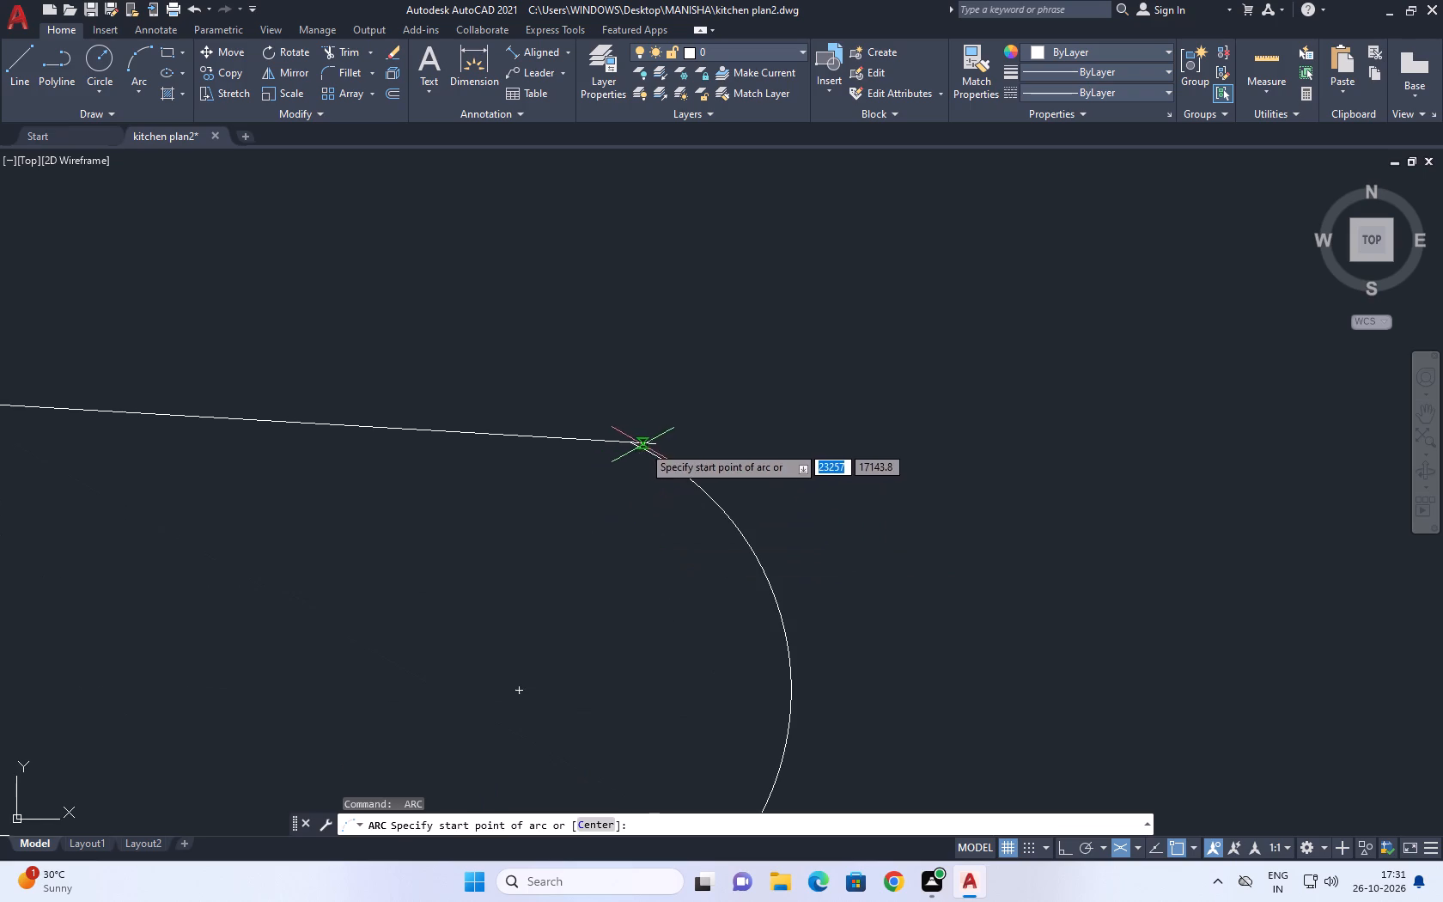
key("Escape")
scroll(645, 442, "up", 3)
left_click(678, 444)
left_click_drag(655, 436, 616, 424)
left_click_drag(679, 478, 675, 465)
left_click(625, 411)
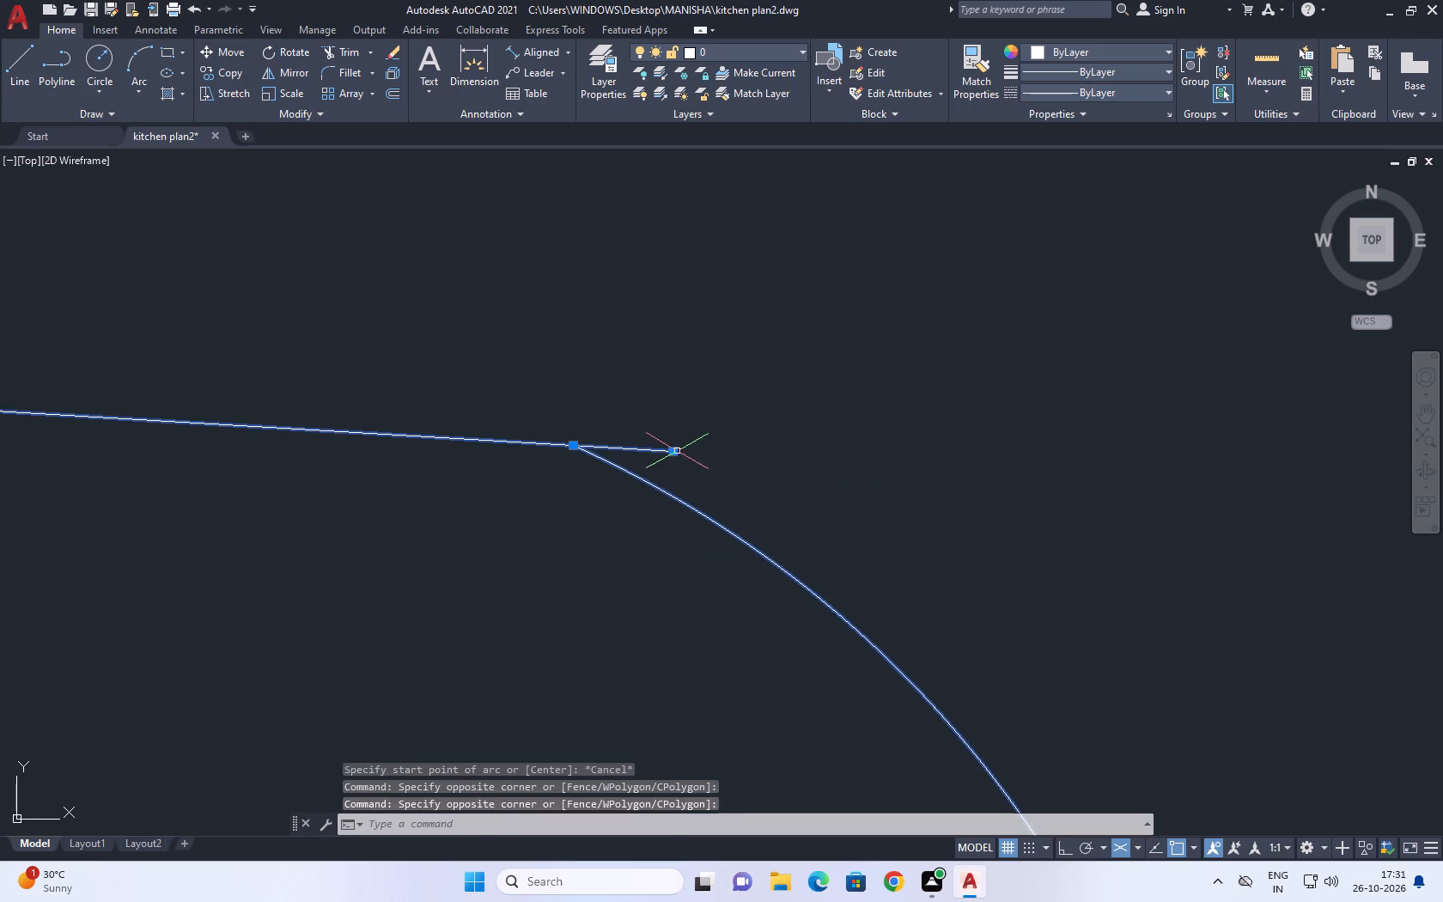
left_click(675, 453)
left_click(572, 443)
Stretch the lower handle line's overshooting outer end back to the lower end of the outer arc.
scroll(687, 403, "down", 6)
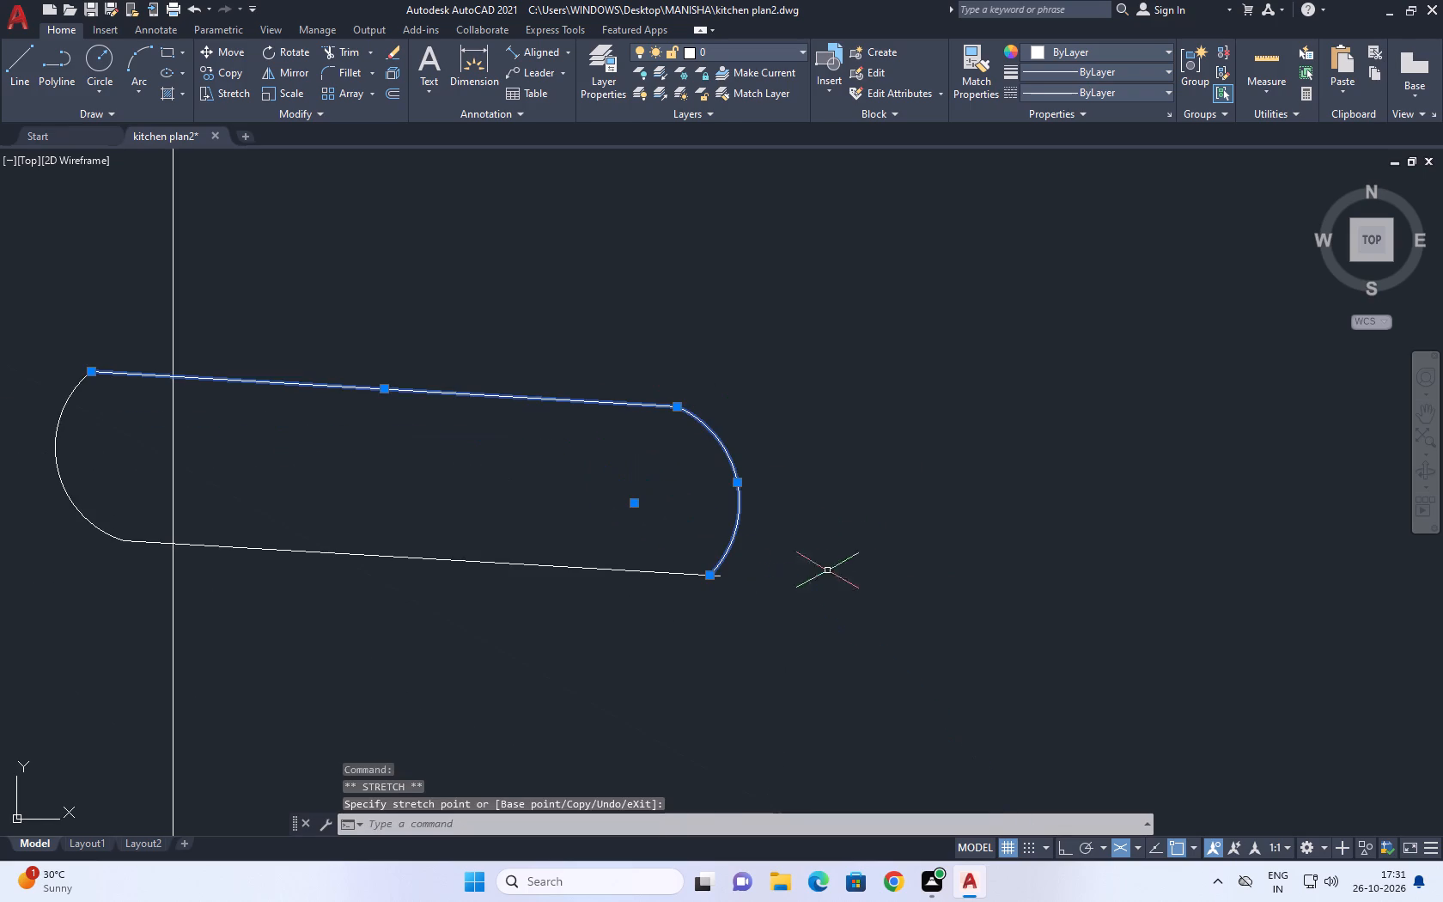
scroll(757, 578, "up", 6)
middle_click_drag(455, 511, 925, 466)
left_click_drag(873, 462, 868, 473)
left_click(798, 552)
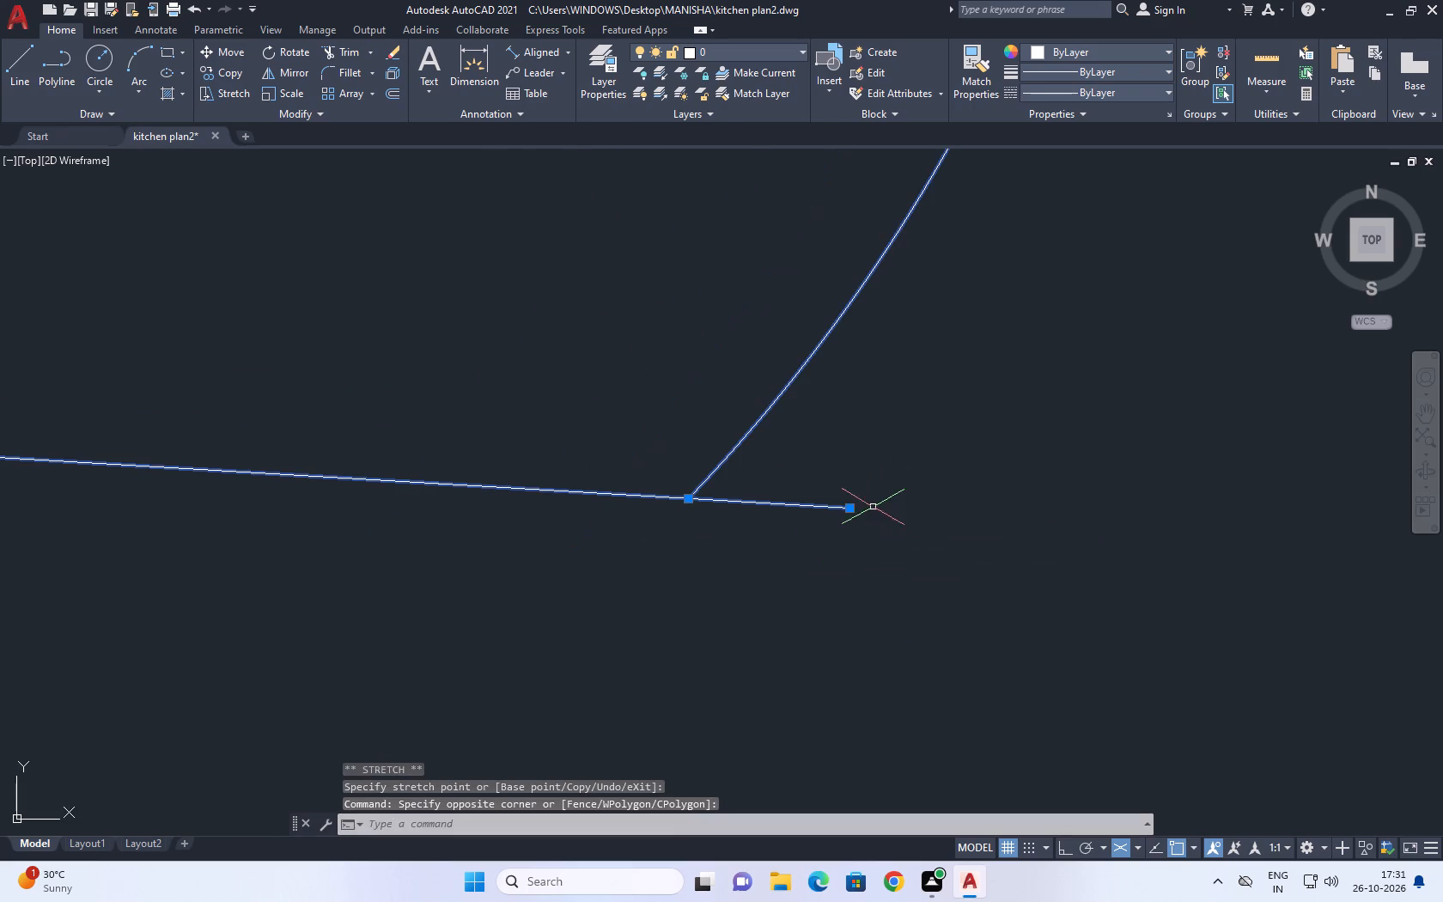
left_click(853, 508)
left_click(689, 496)
key("Escape")
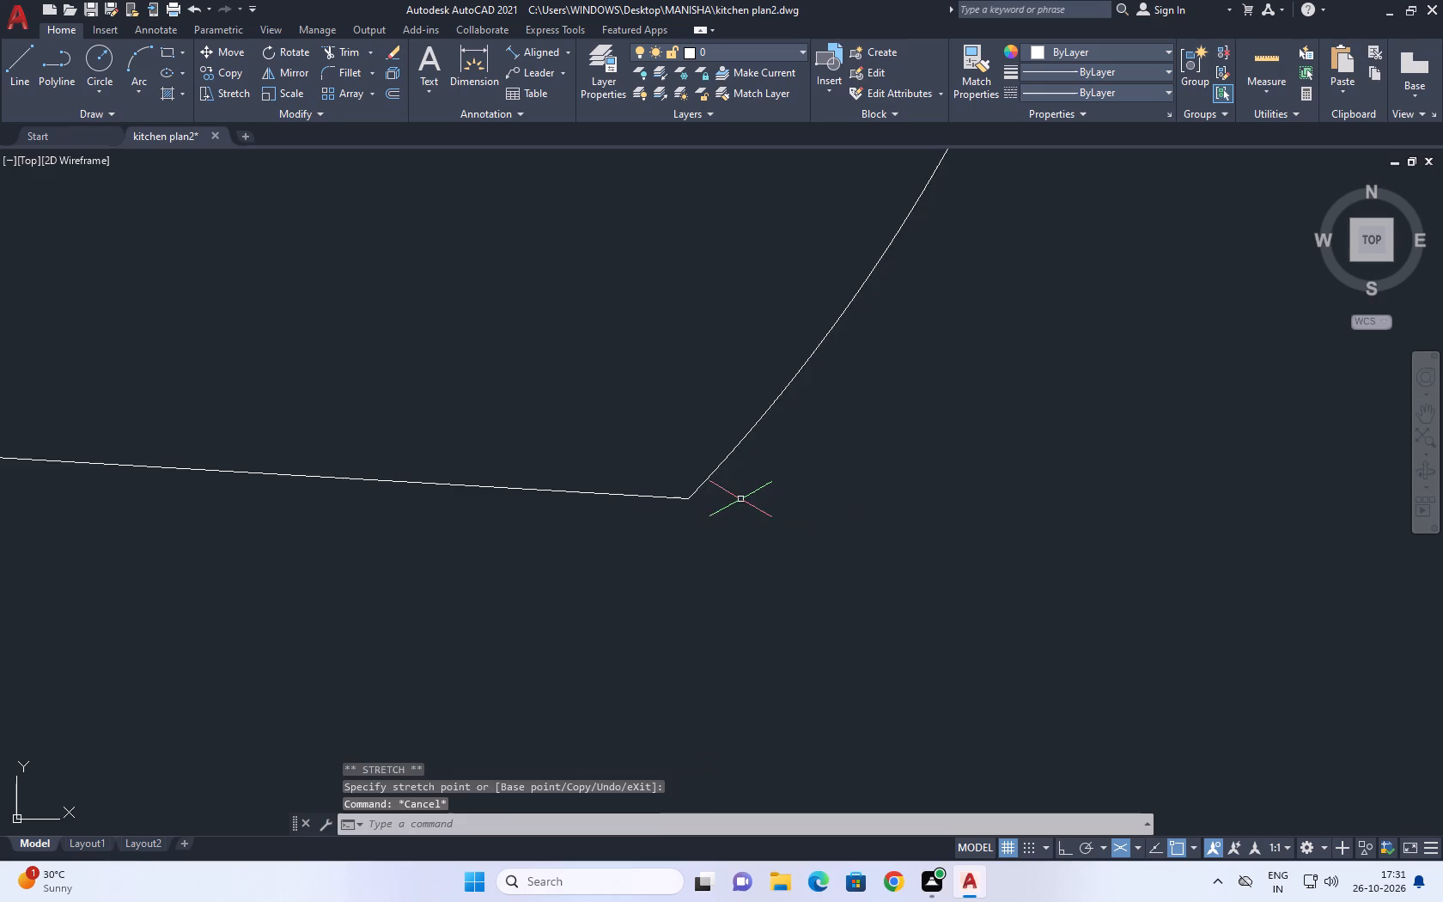
Draw a three-point lever arc rising from inside the handle's outer end, crossing its upper line and curving inward above it.
scroll(746, 484, "down", 11)
scroll(755, 448, "up", 2)
middle_click_drag(758, 437, 788, 486)
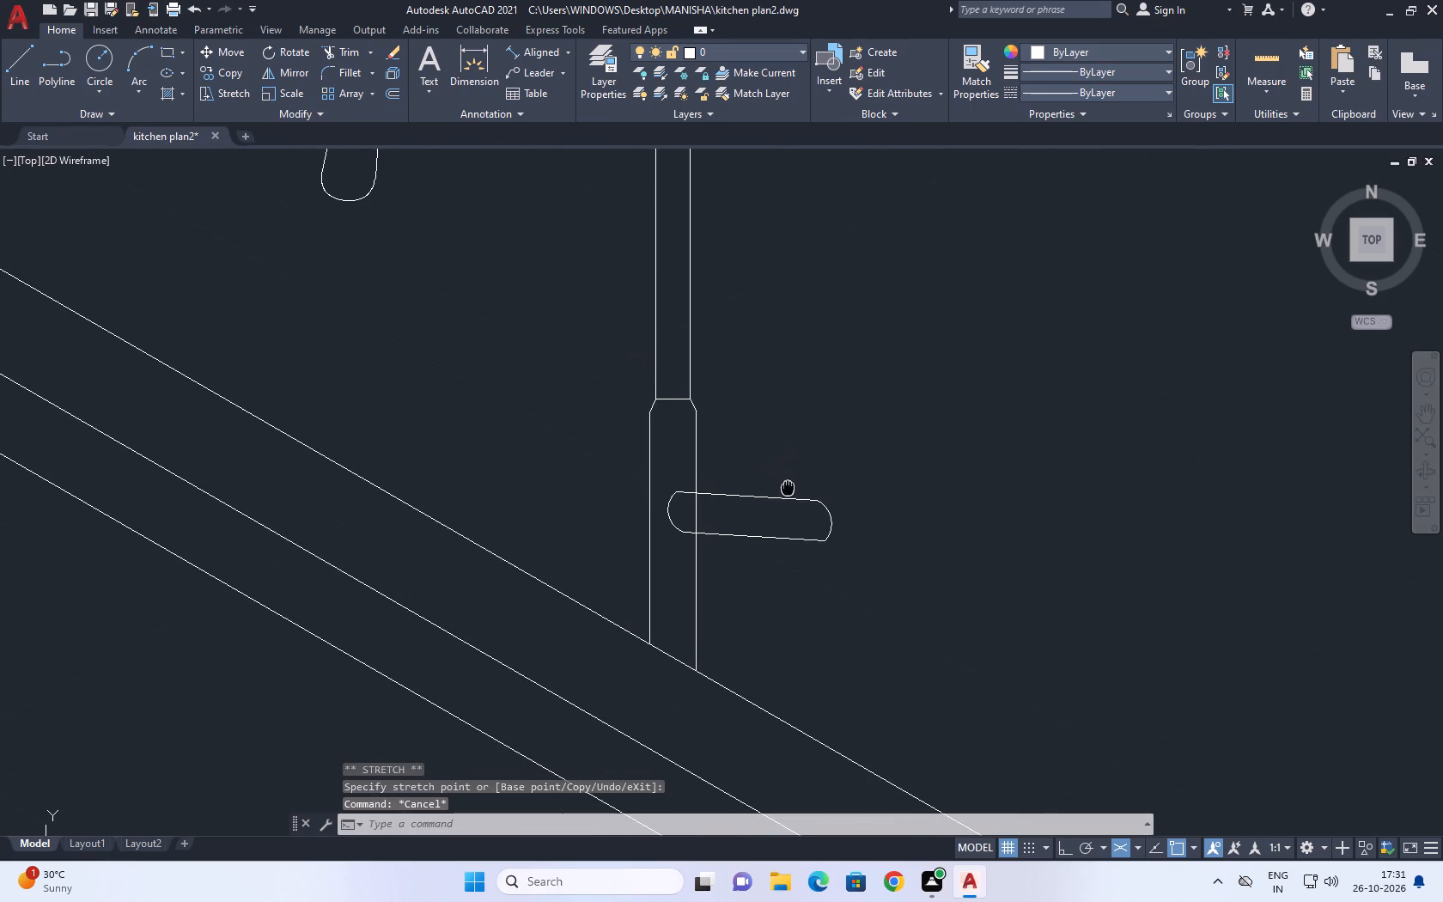
middle_click_drag(788, 486, 771, 461)
key("a")
key("space")
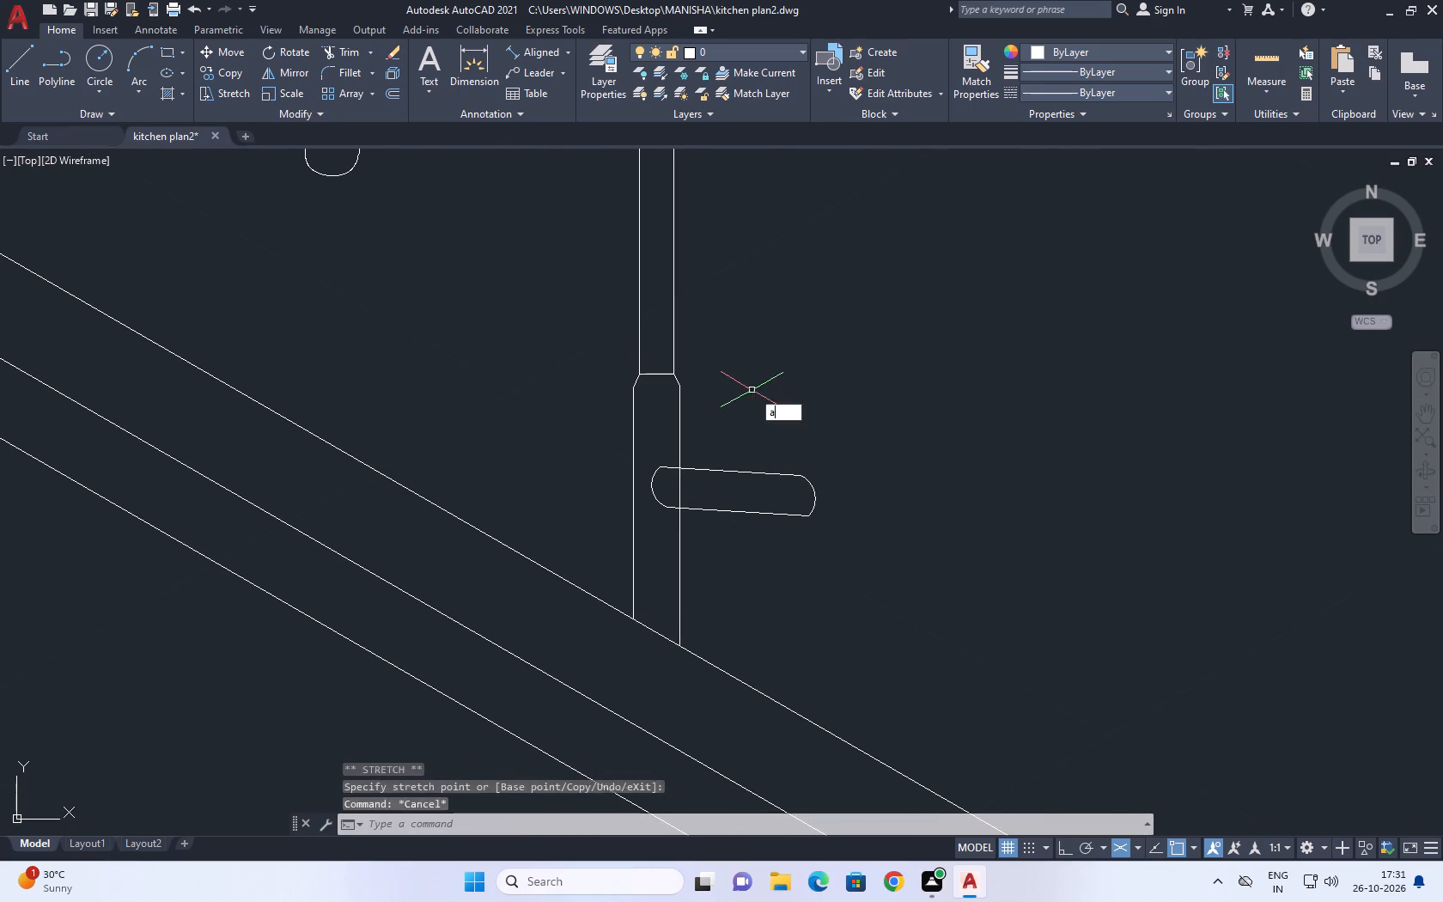
scroll(788, 507, "up", 3)
left_click(782, 492)
middle_click_drag(771, 363, 799, 435)
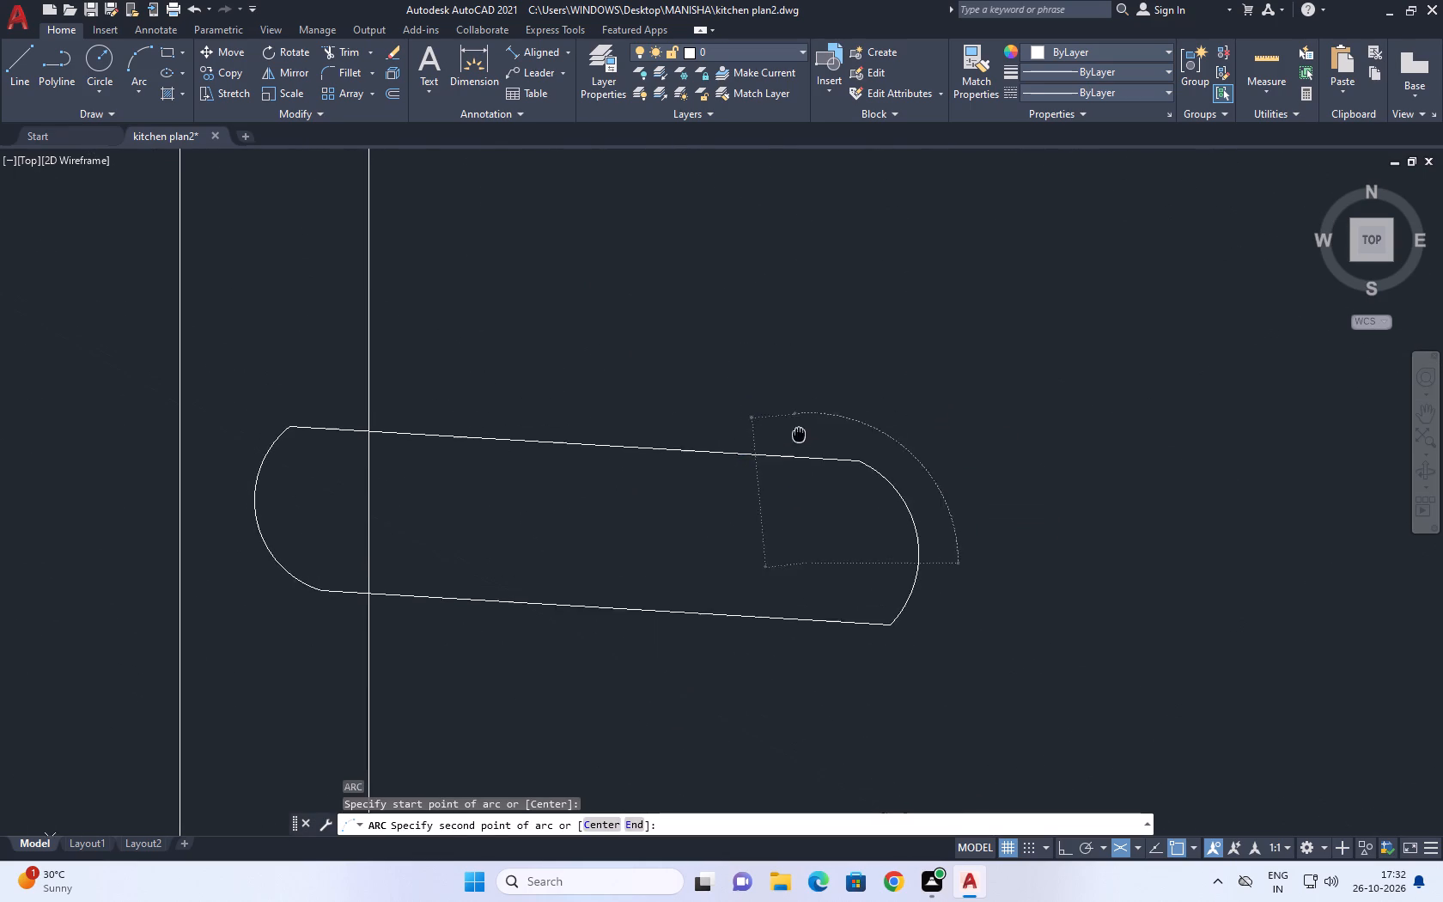
middle_click_drag(799, 435, 800, 436)
left_click(825, 405)
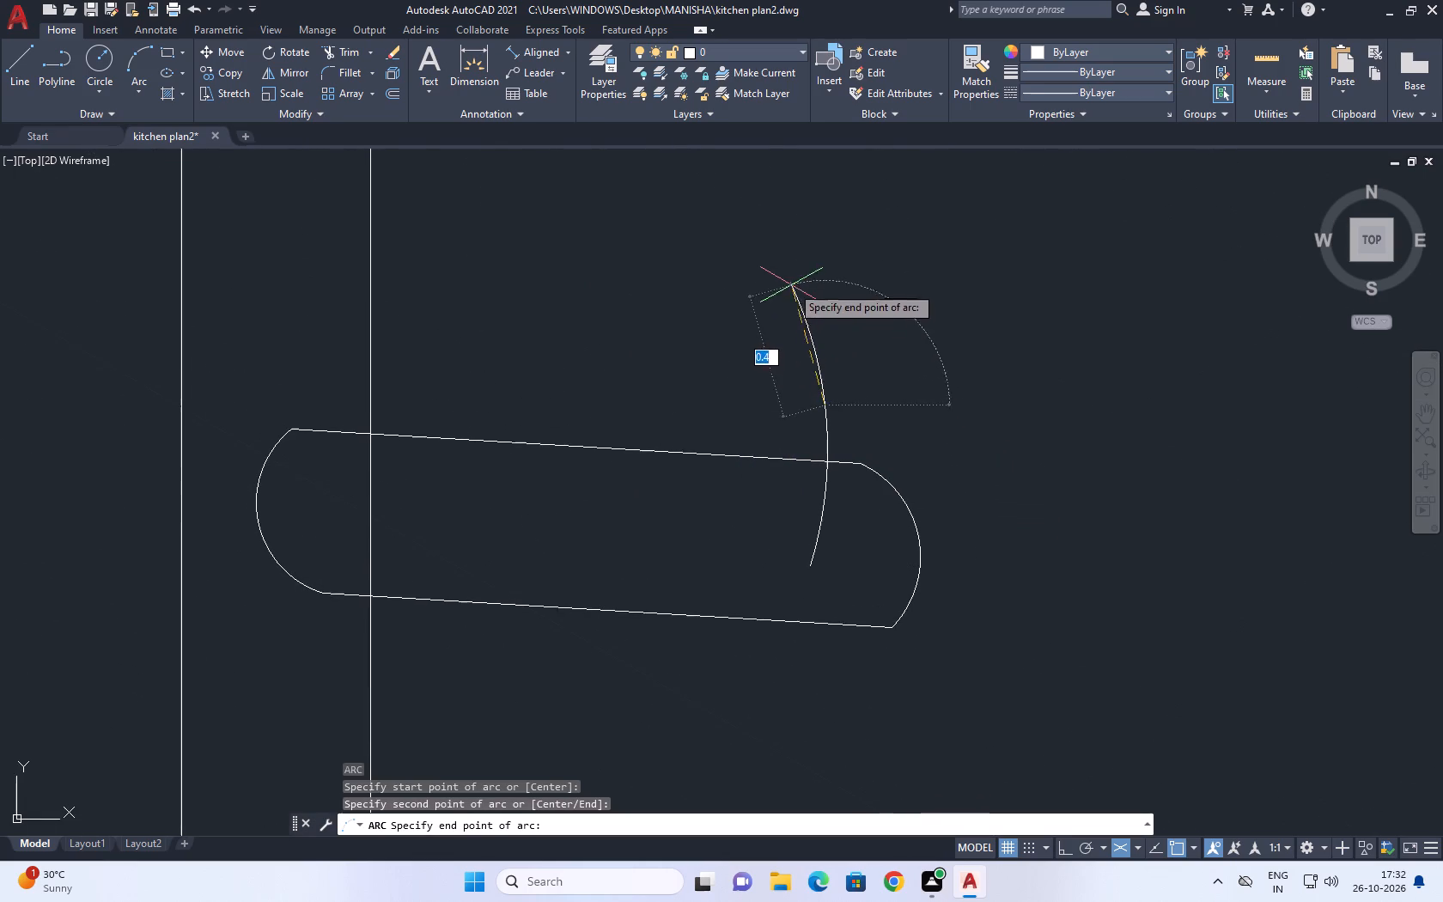
left_click(790, 283)
Copy the lever arc a short distance outward to form the lever's second side.
left_click(794, 287)
type("co")
key("space")
left_click(782, 360)
left_click(816, 363)
key("Escape")
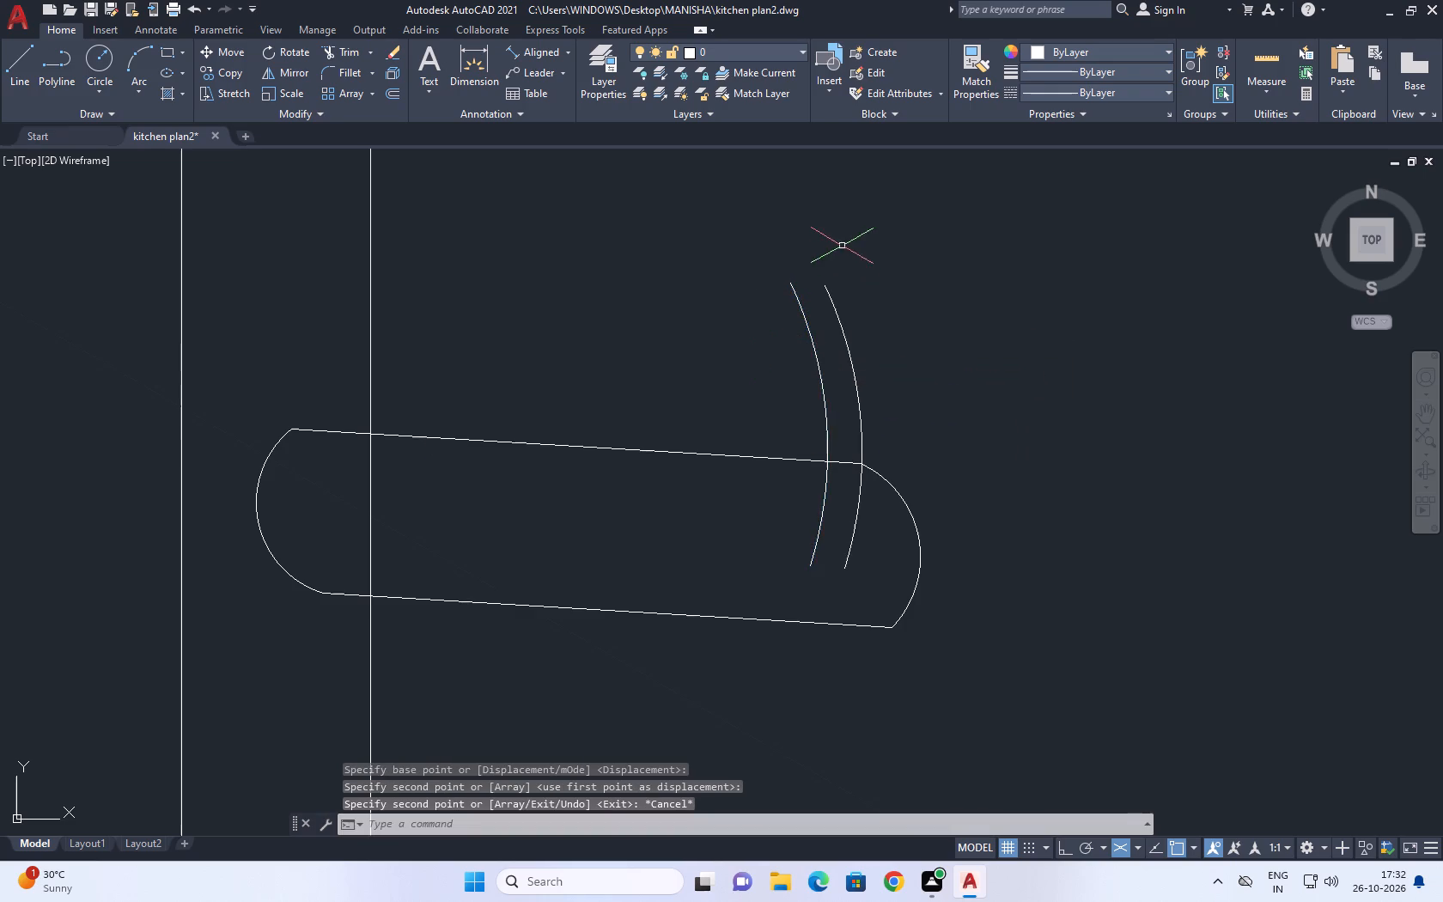
Draw a three-point arc capping the upper ends of the two lever arcs.
middle_click_drag(829, 283, 829, 369)
scroll(829, 346, "up", 1)
key("a")
key("space")
scroll(789, 358, "up", 1)
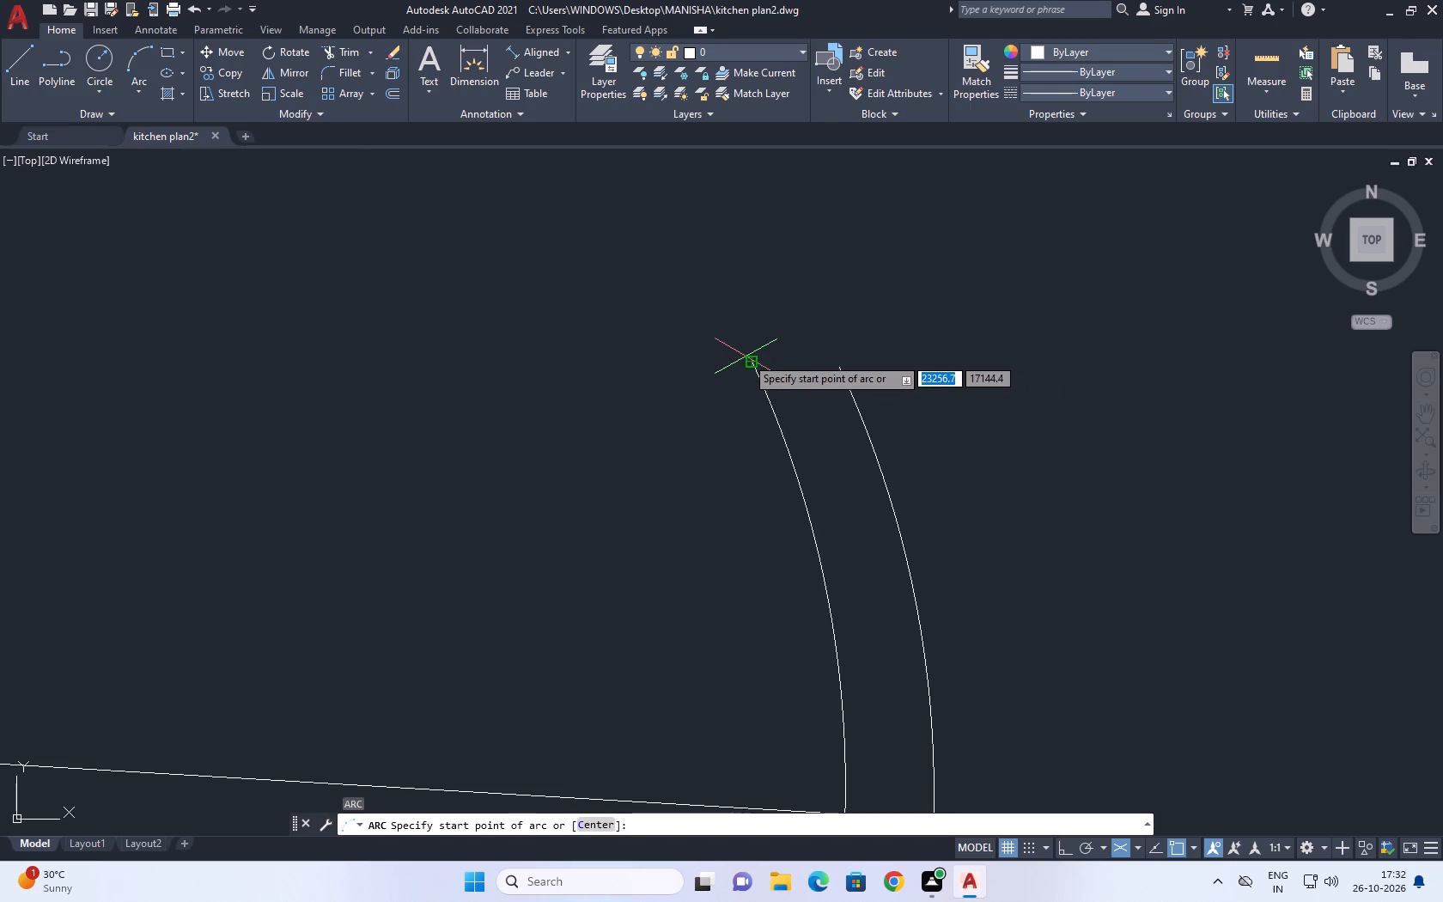
left_click(746, 357)
left_click(771, 321)
left_click(842, 369)
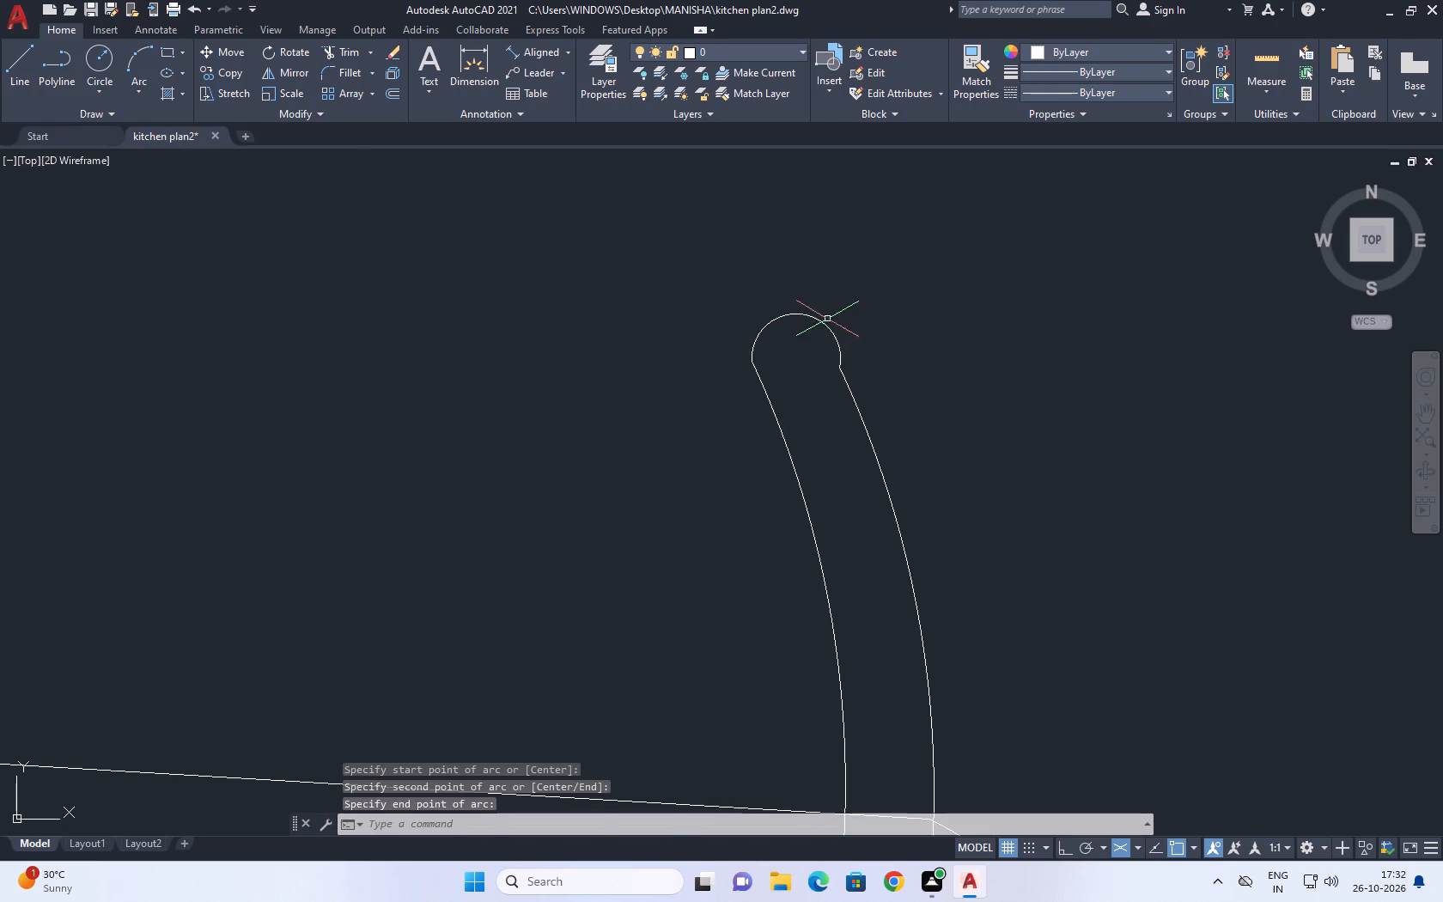
Reshape the lever's cap arc by stretching its midpoint to give a slightly lower rounded tip.
left_click(827, 319)
left_click(816, 325)
left_click(795, 311)
left_click(775, 357)
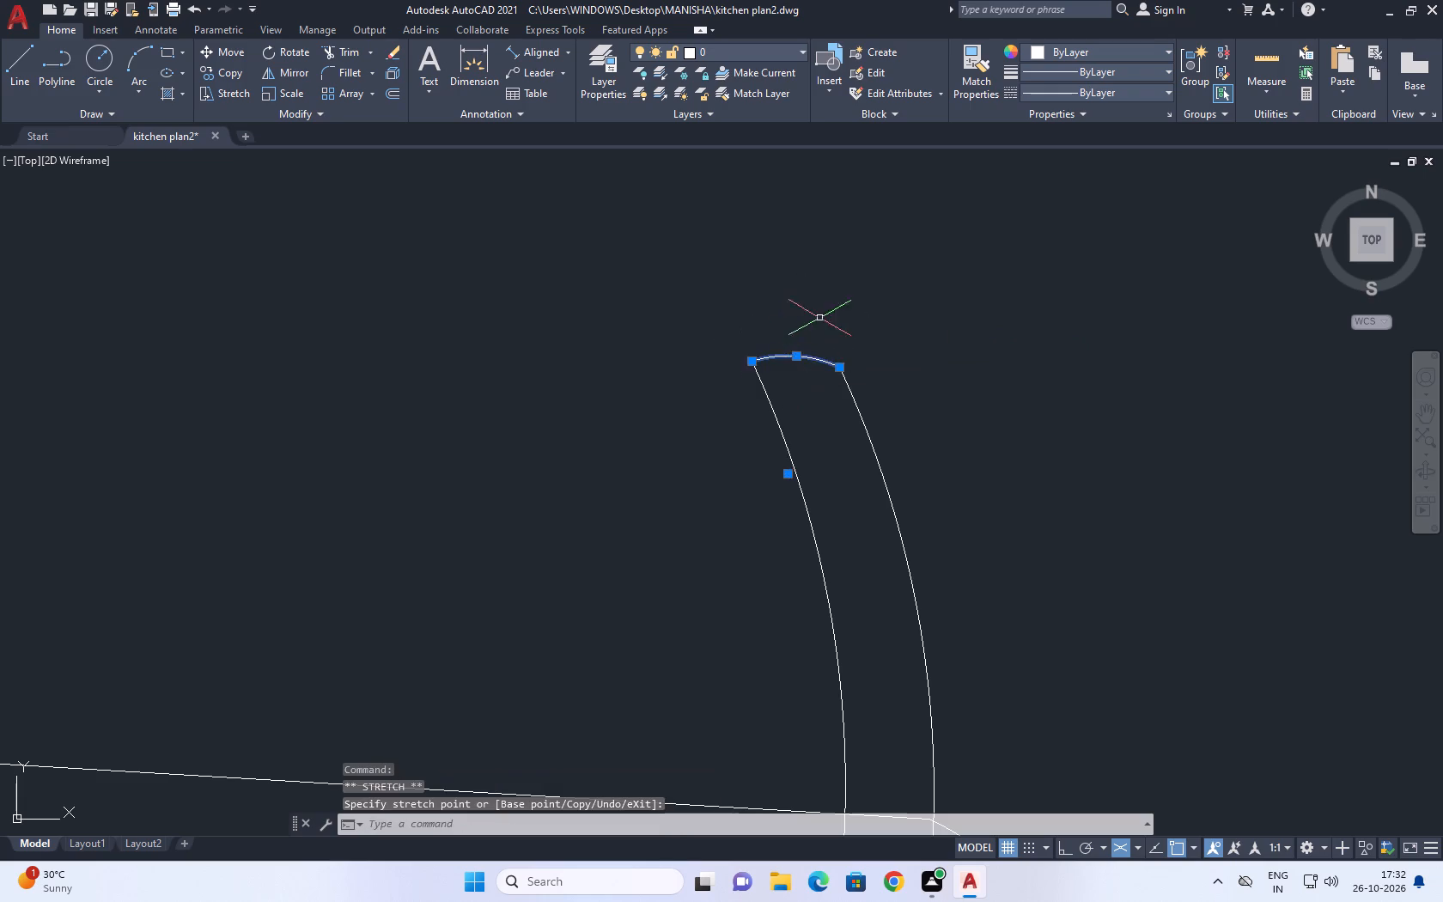
scroll(825, 312, "down", 6)
scroll(822, 316, "up", 3)
left_click(819, 317)
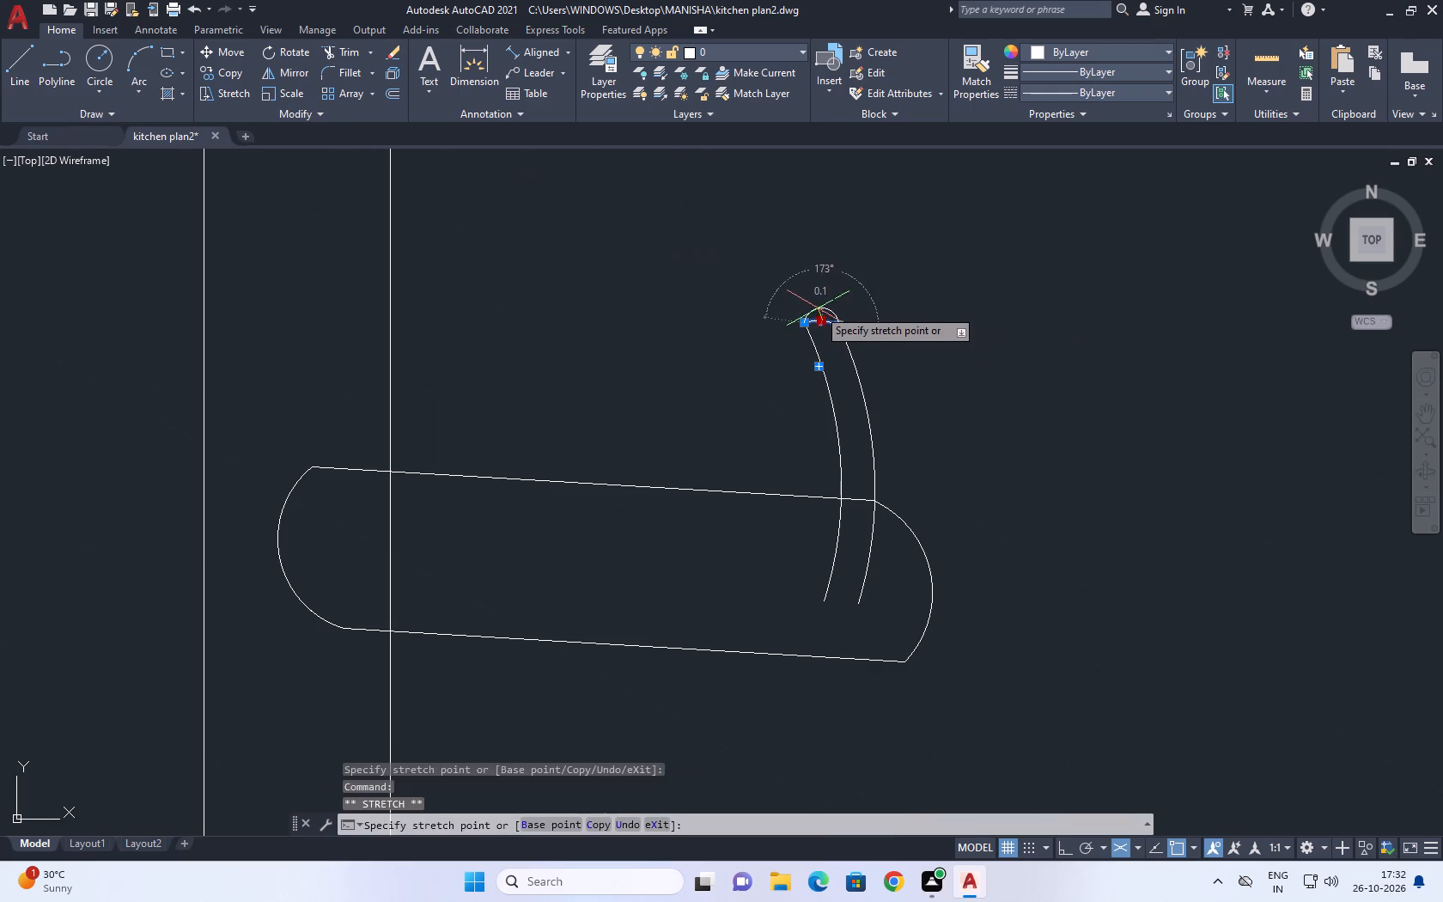
left_click(818, 308)
key("Escape")
scroll(827, 323, "up", 3)
left_click_drag(858, 296, 859, 285)
left_click(810, 269)
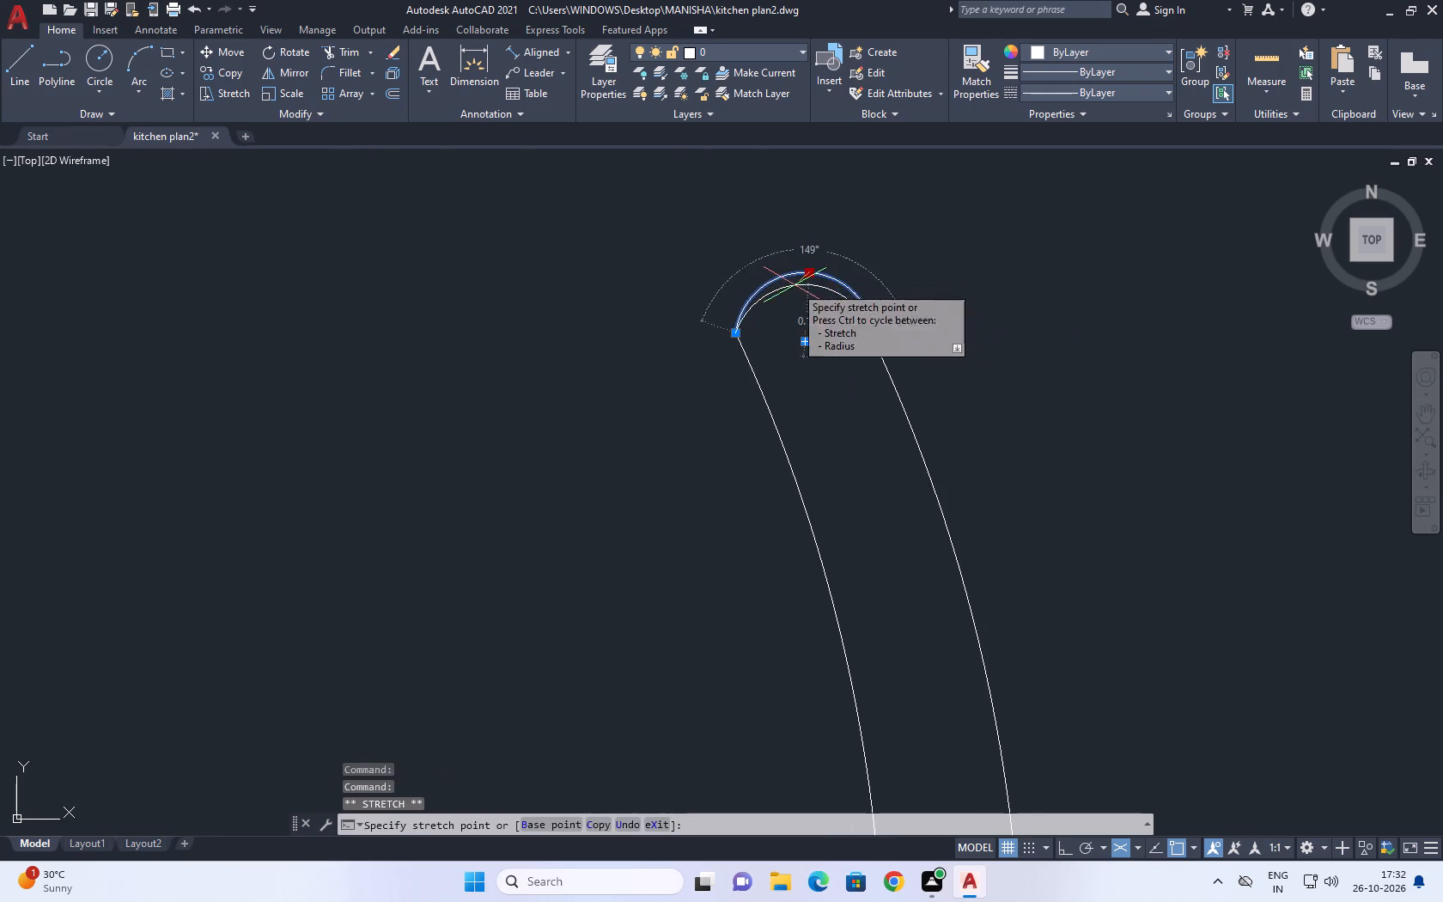
left_click(793, 285)
key("Escape")
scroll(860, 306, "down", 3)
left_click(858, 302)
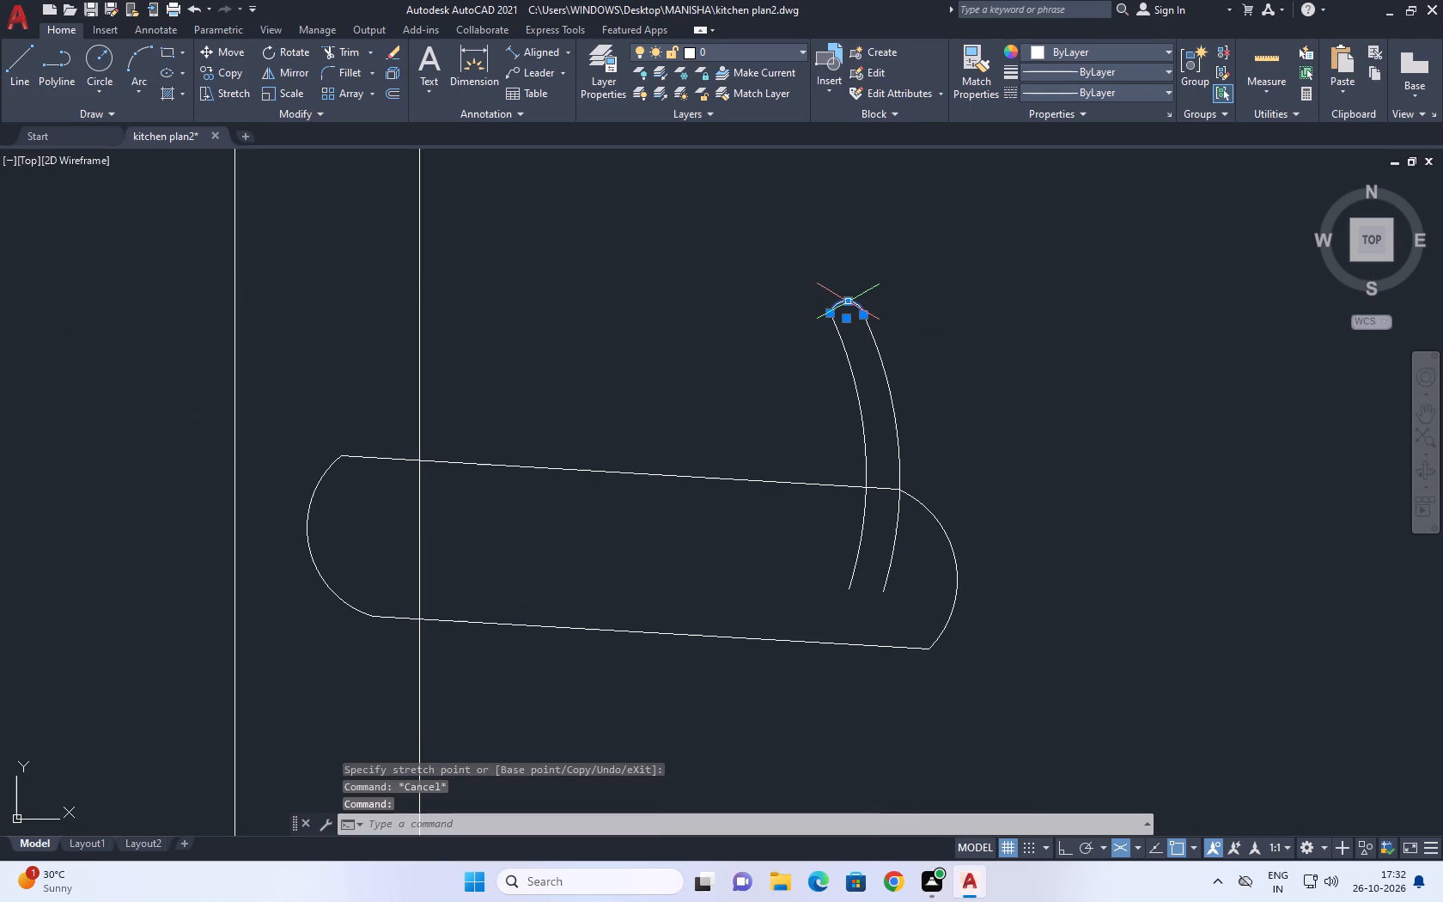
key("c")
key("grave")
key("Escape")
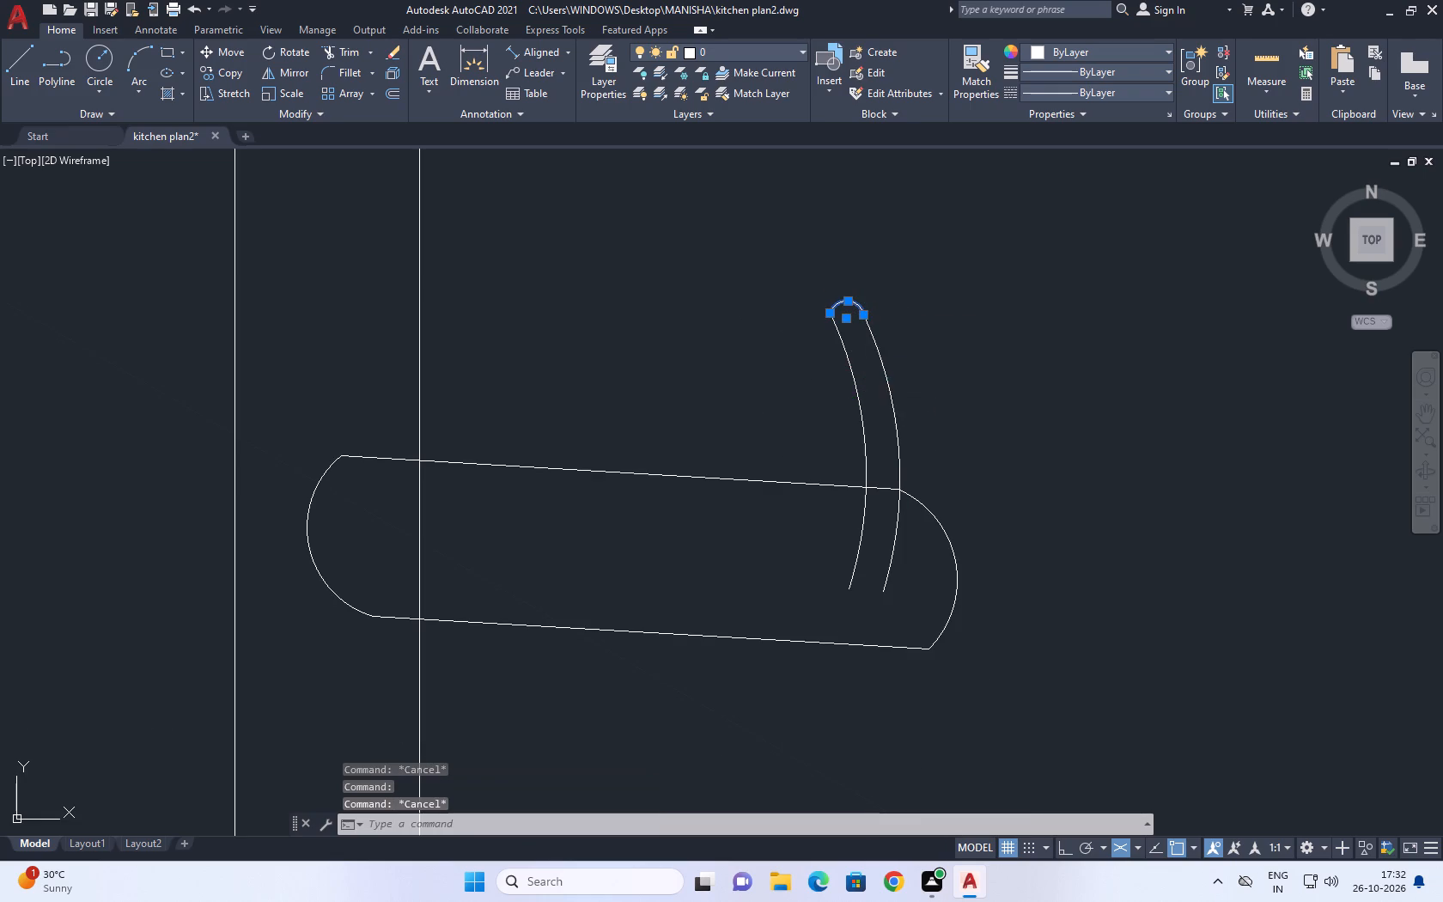
Draw a three-point arc joining the lower ends of the two lever arcs inside the faucet handle.
middle_click_drag(906, 498, 874, 436)
key("a")
key("space")
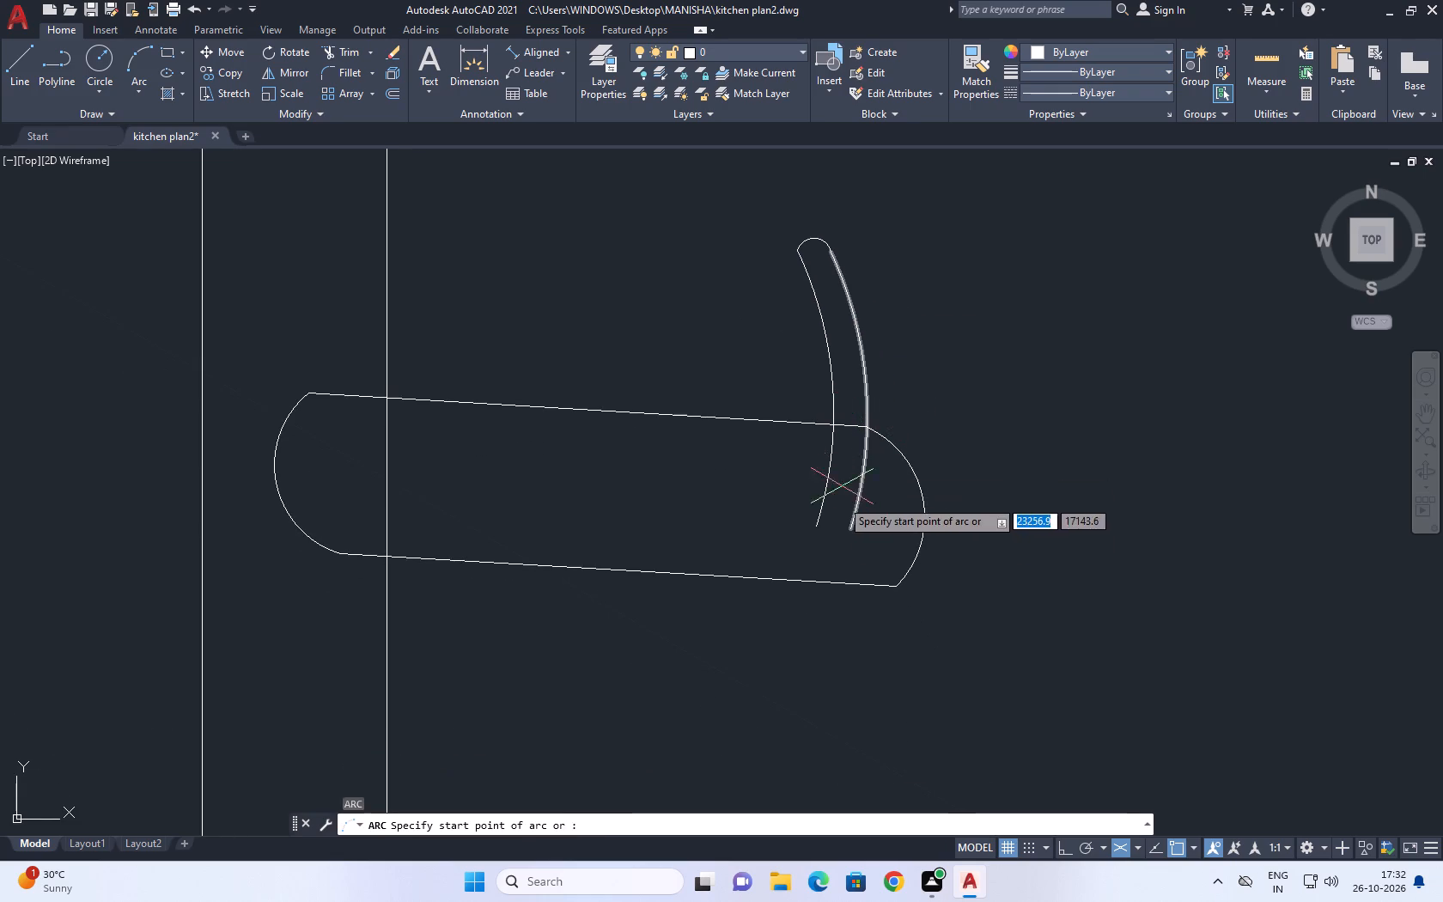
scroll(805, 526, "up", 2)
left_click(832, 525)
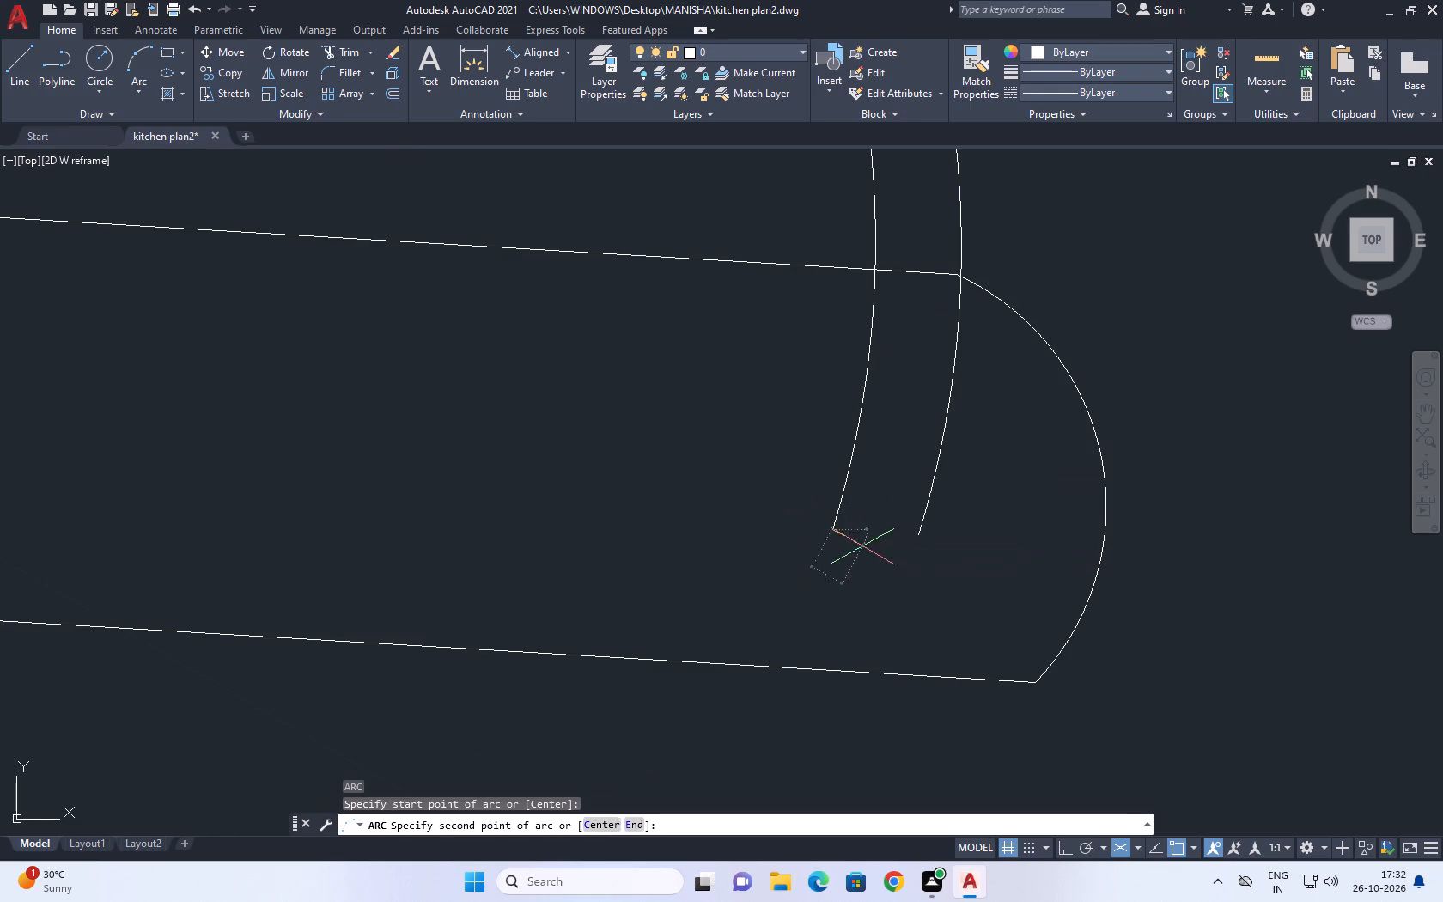
left_click(862, 546)
left_click(916, 536)
key("Escape")
Draw an outward-bulging three-point arc across the handle, from where its upper line meets the faucet body's outer edge to its lower line.
scroll(952, 345, "down", 5)
middle_click_drag(1004, 319, 976, 379)
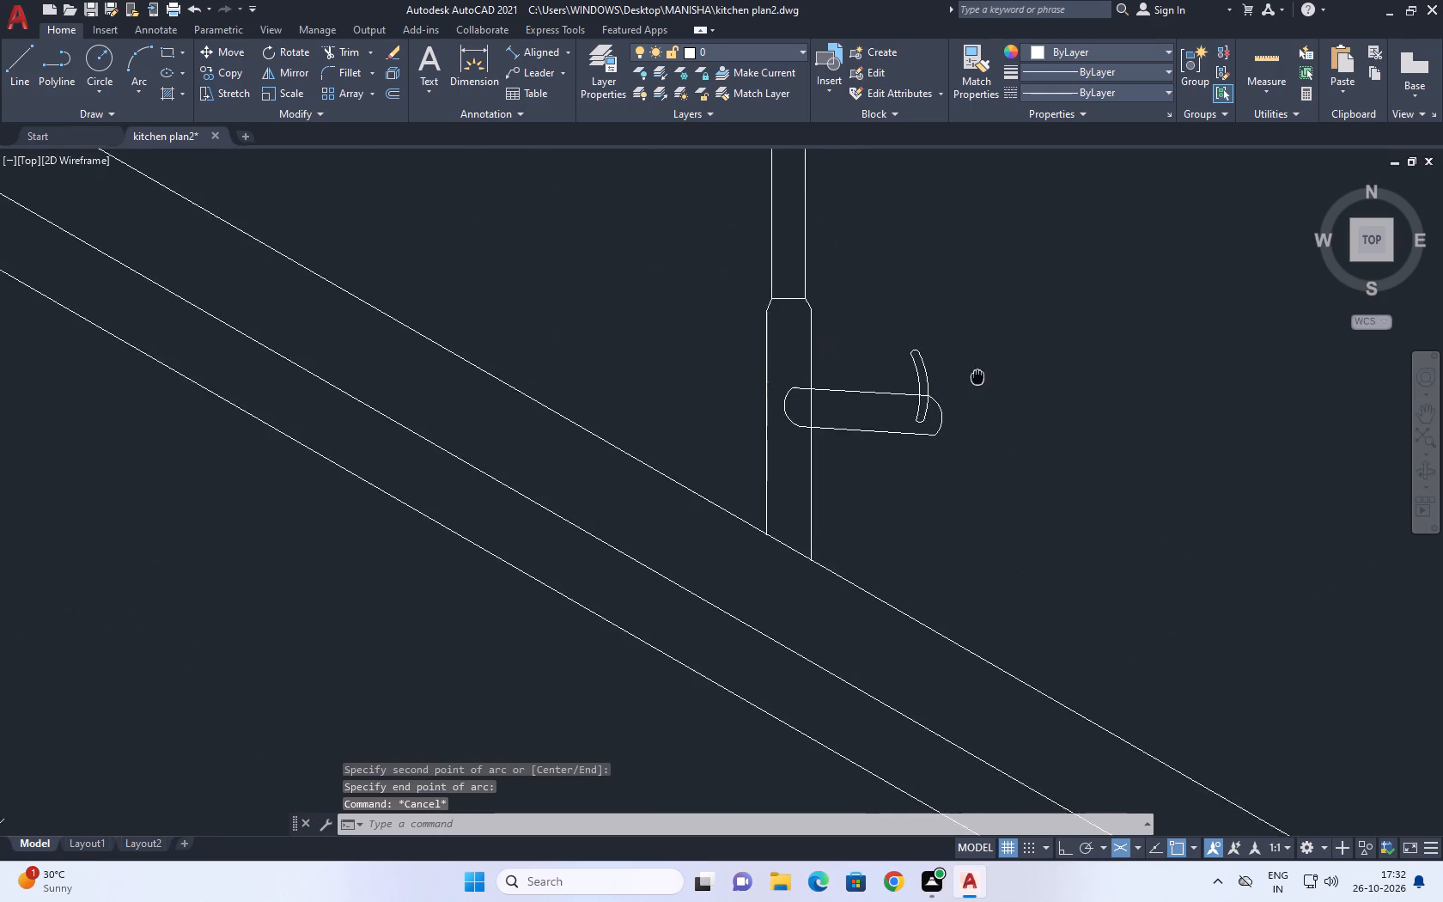
middle_click_drag(976, 379, 821, 420)
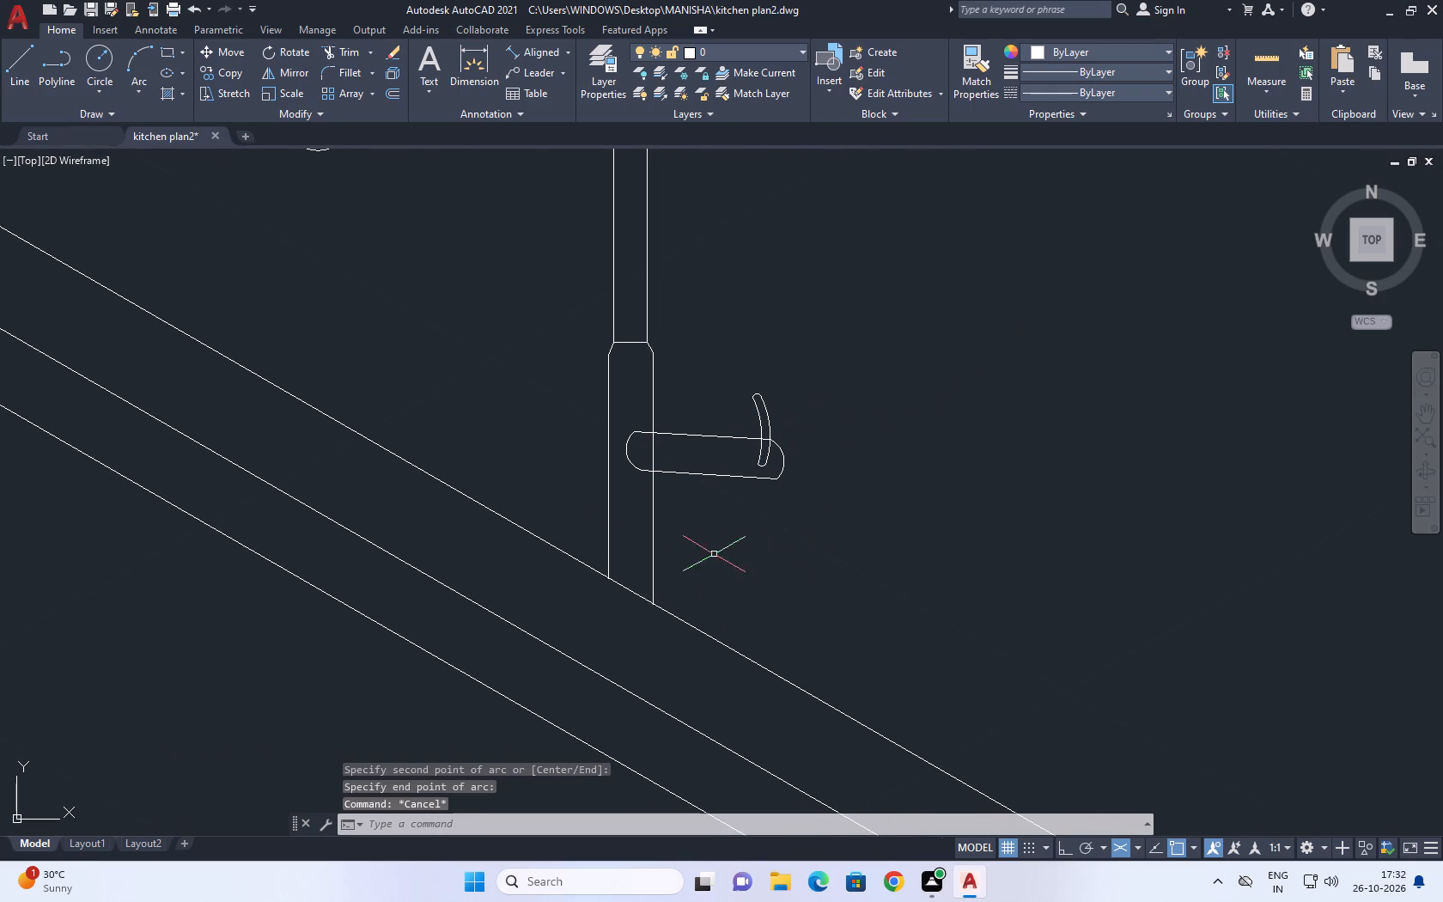
key("space")
scroll(648, 431, "up", 5)
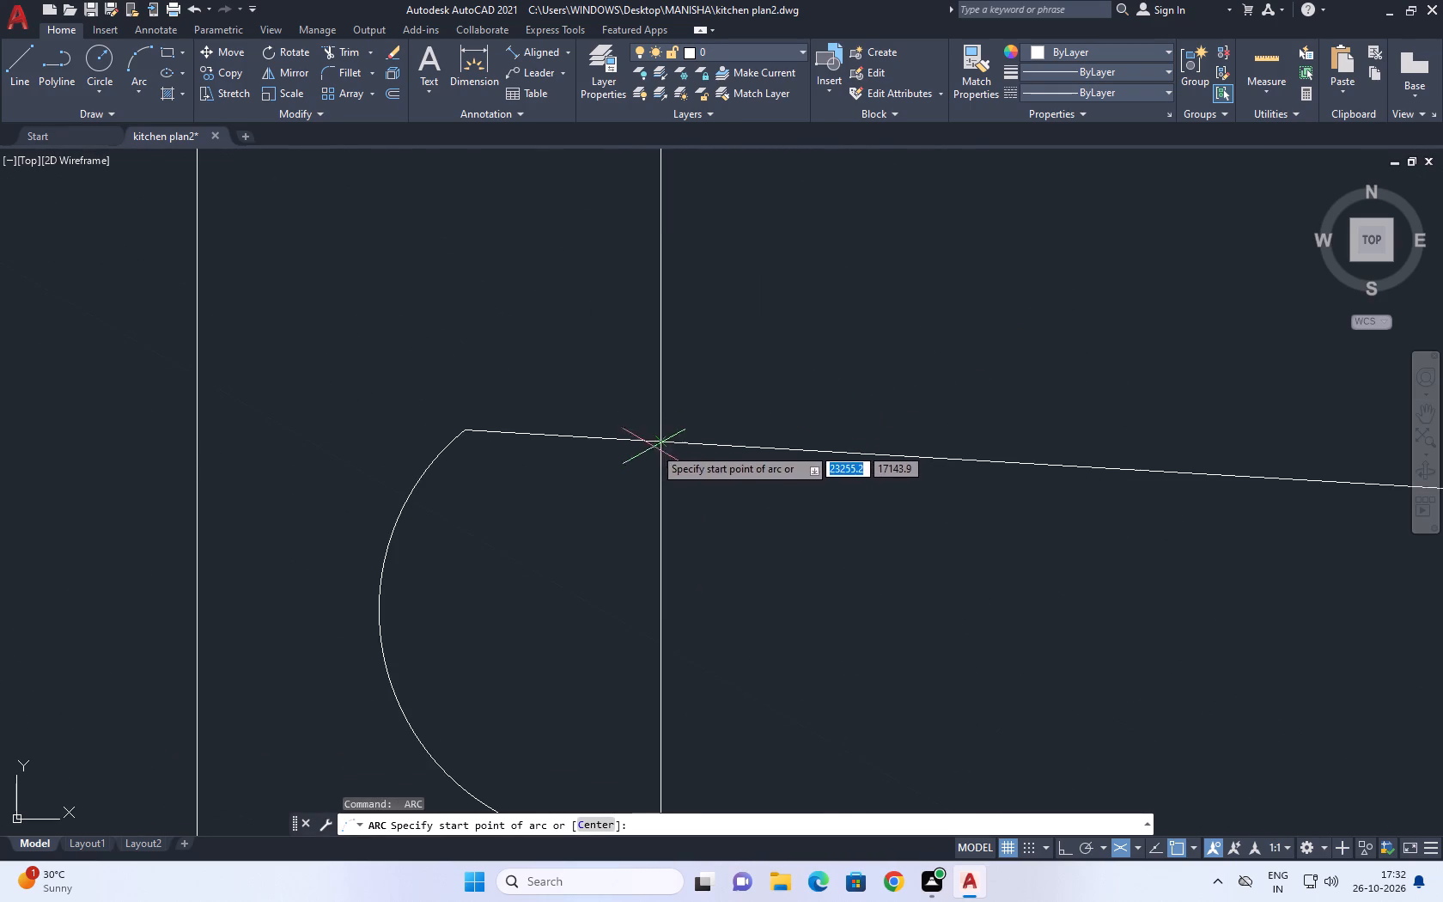
left_click(657, 440)
left_click(728, 555)
scroll(728, 582, "down", 3)
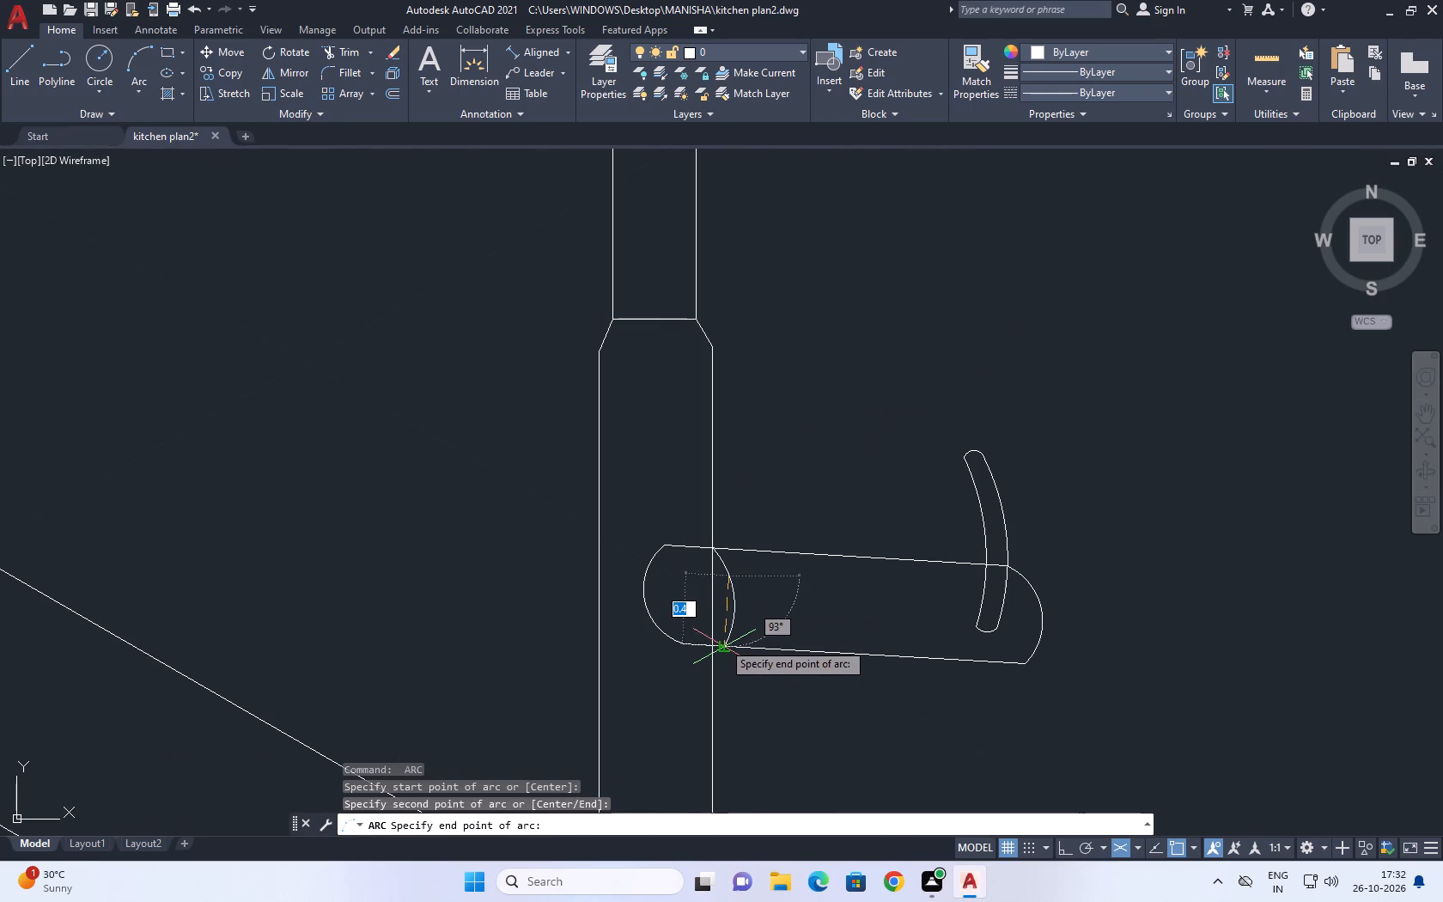
left_click(721, 645)
key("Escape")
Scale the whole faucet up freehand to well over one and a half times its size, keeping its base point fixed.
middle_click_drag(715, 579, 782, 606)
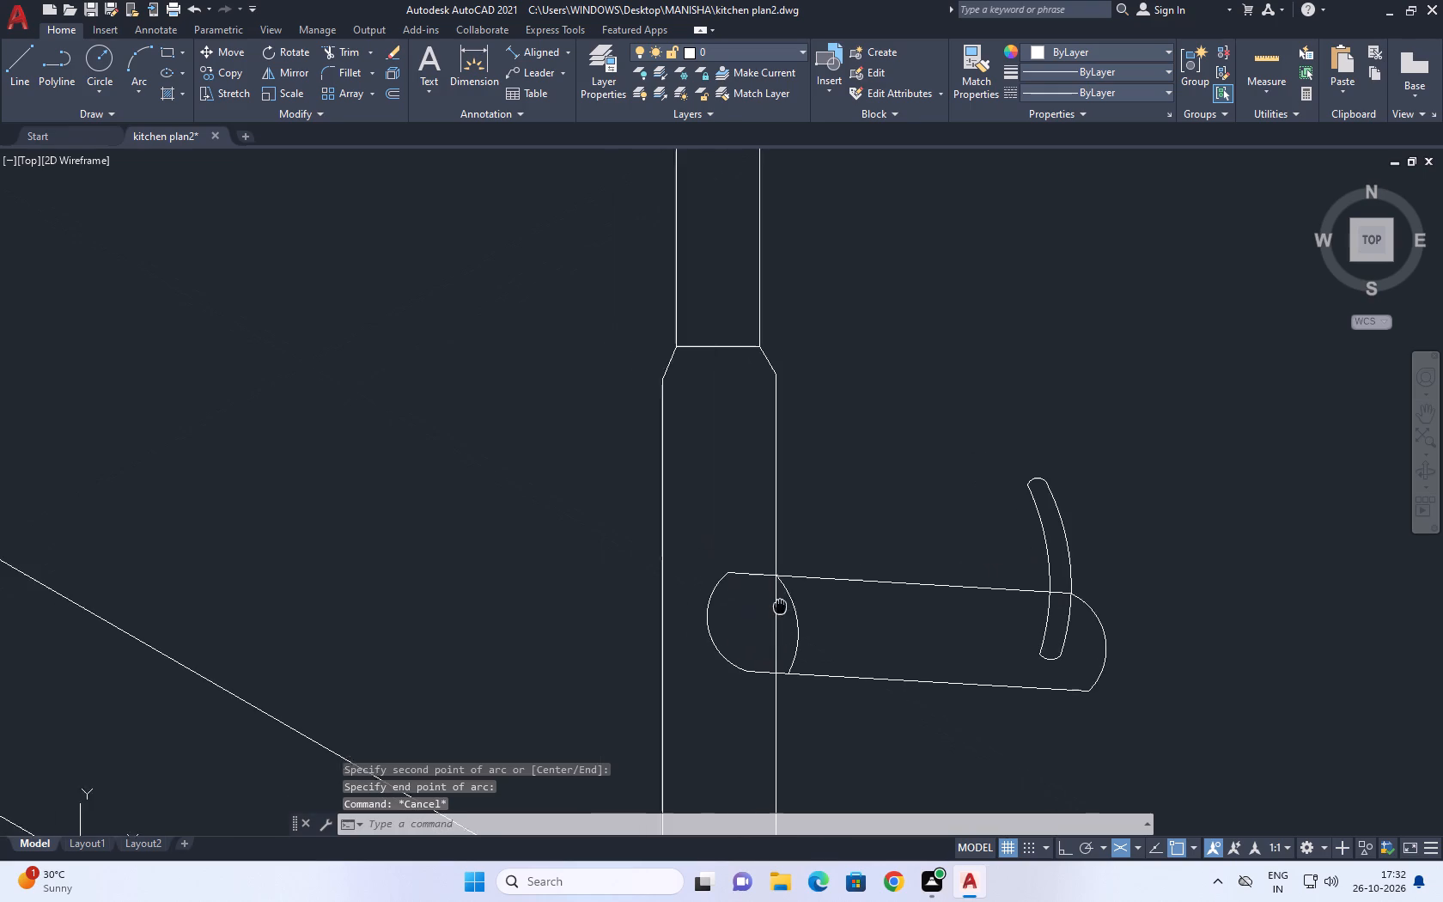
middle_click_drag(782, 606, 794, 606)
scroll(803, 601, "down", 4)
scroll(804, 464, "down", 1)
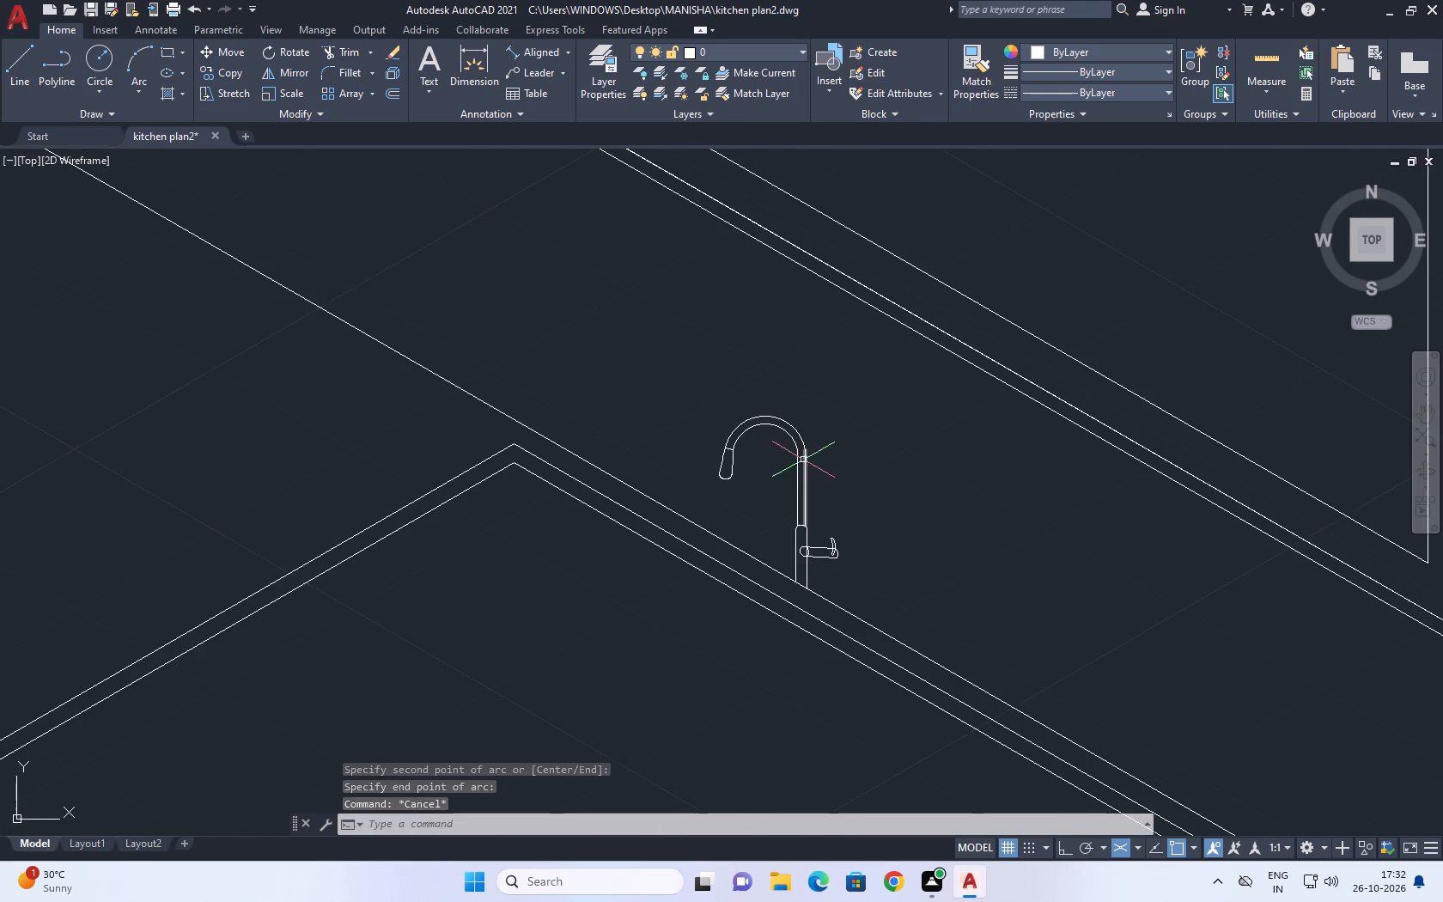
middle_click_drag(805, 461, 845, 553)
scroll(845, 553, "down", 3)
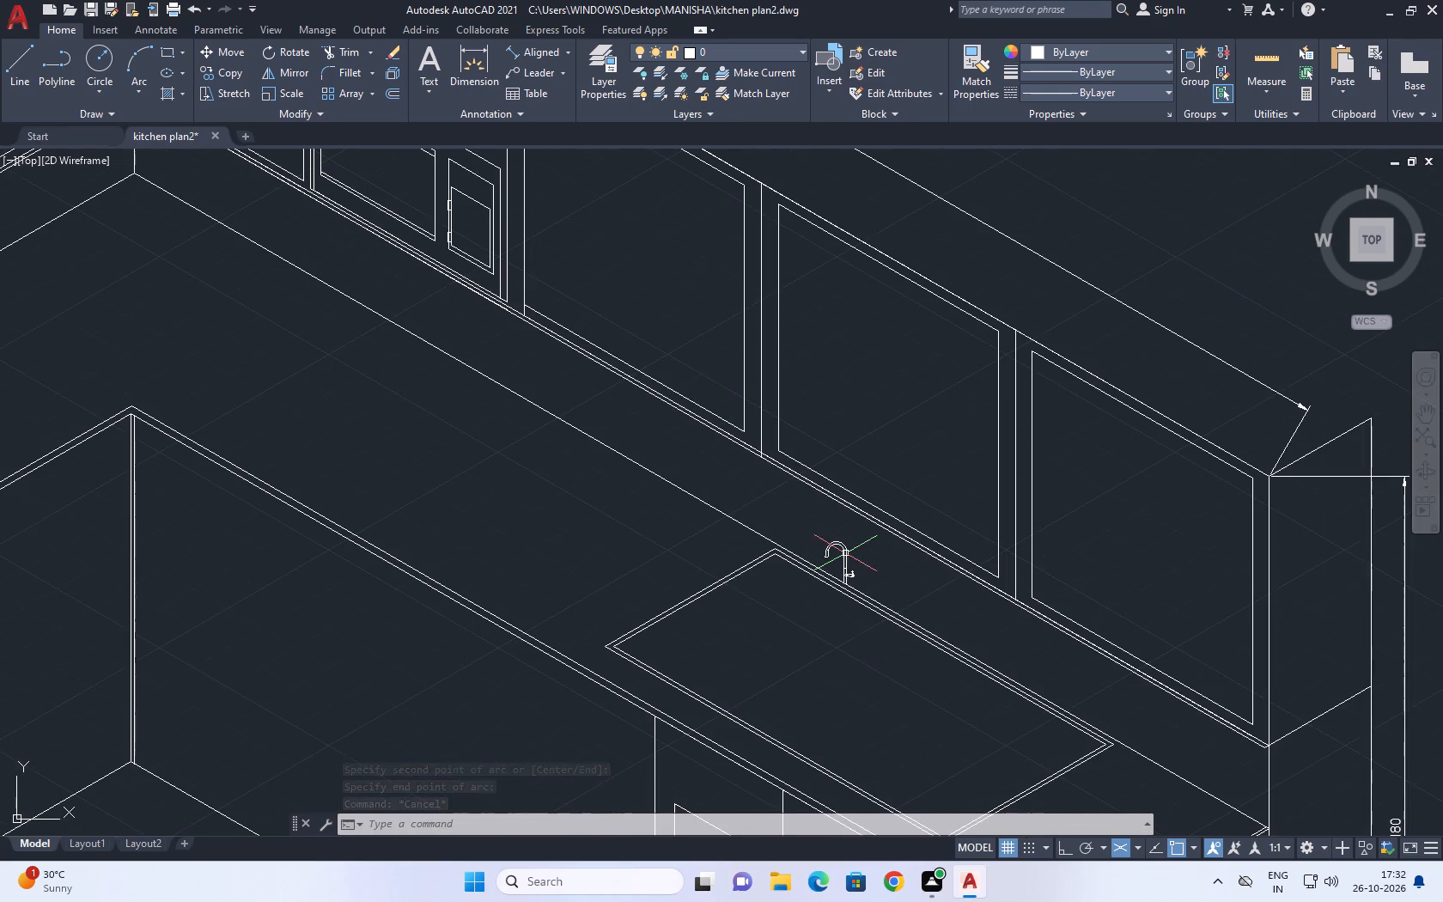
middle_click_drag(761, 573, 922, 617)
middle_click_drag(1080, 609, 1080, 492)
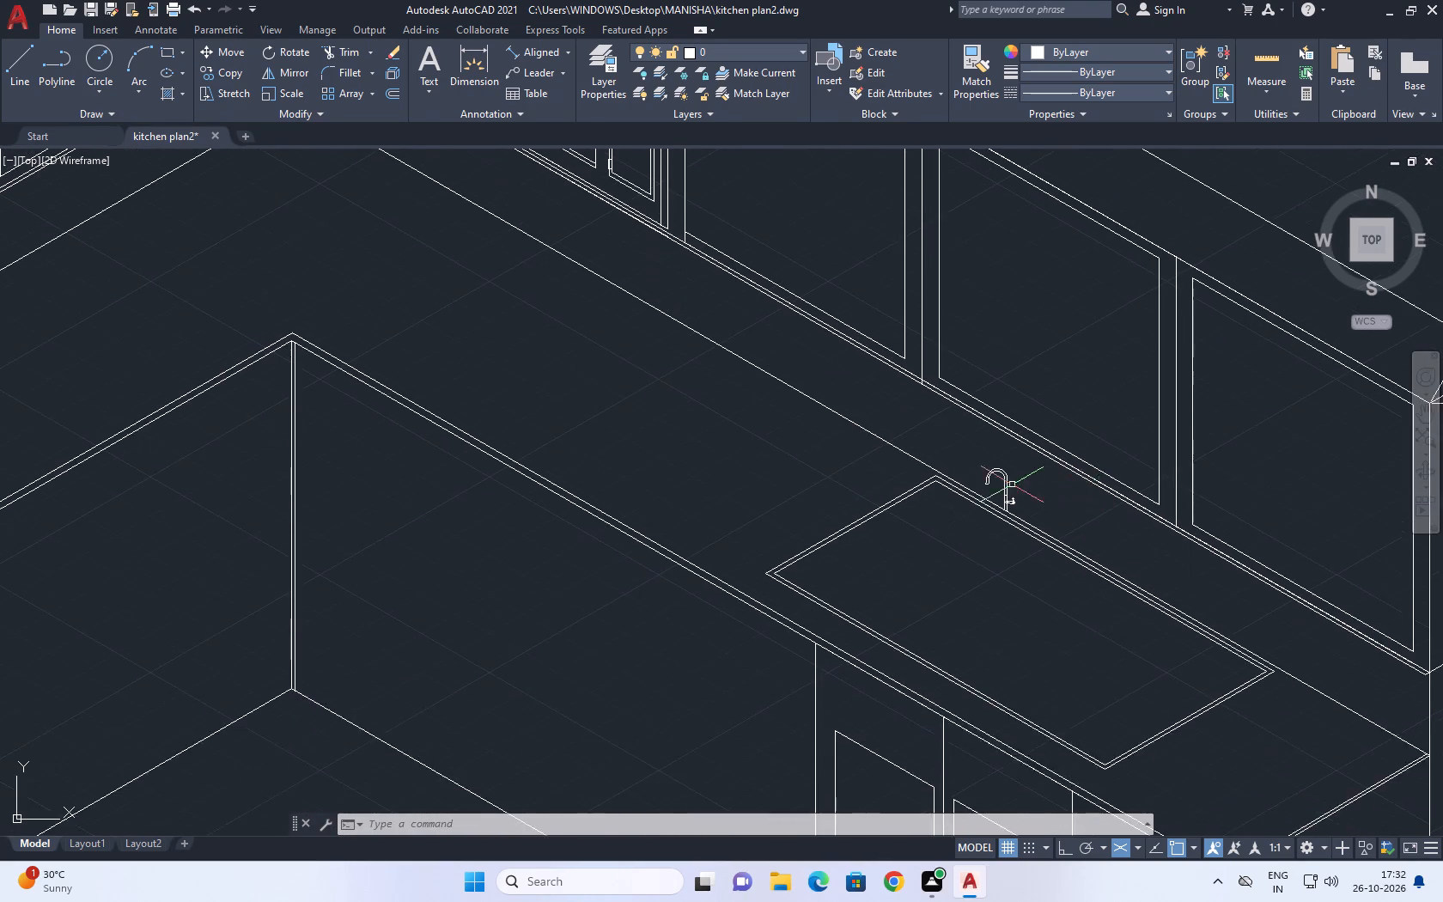
scroll(987, 479, "up", 4)
left_click(929, 369)
scroll(1159, 656, "down", 2)
middle_click_drag(1190, 721, 1093, 558)
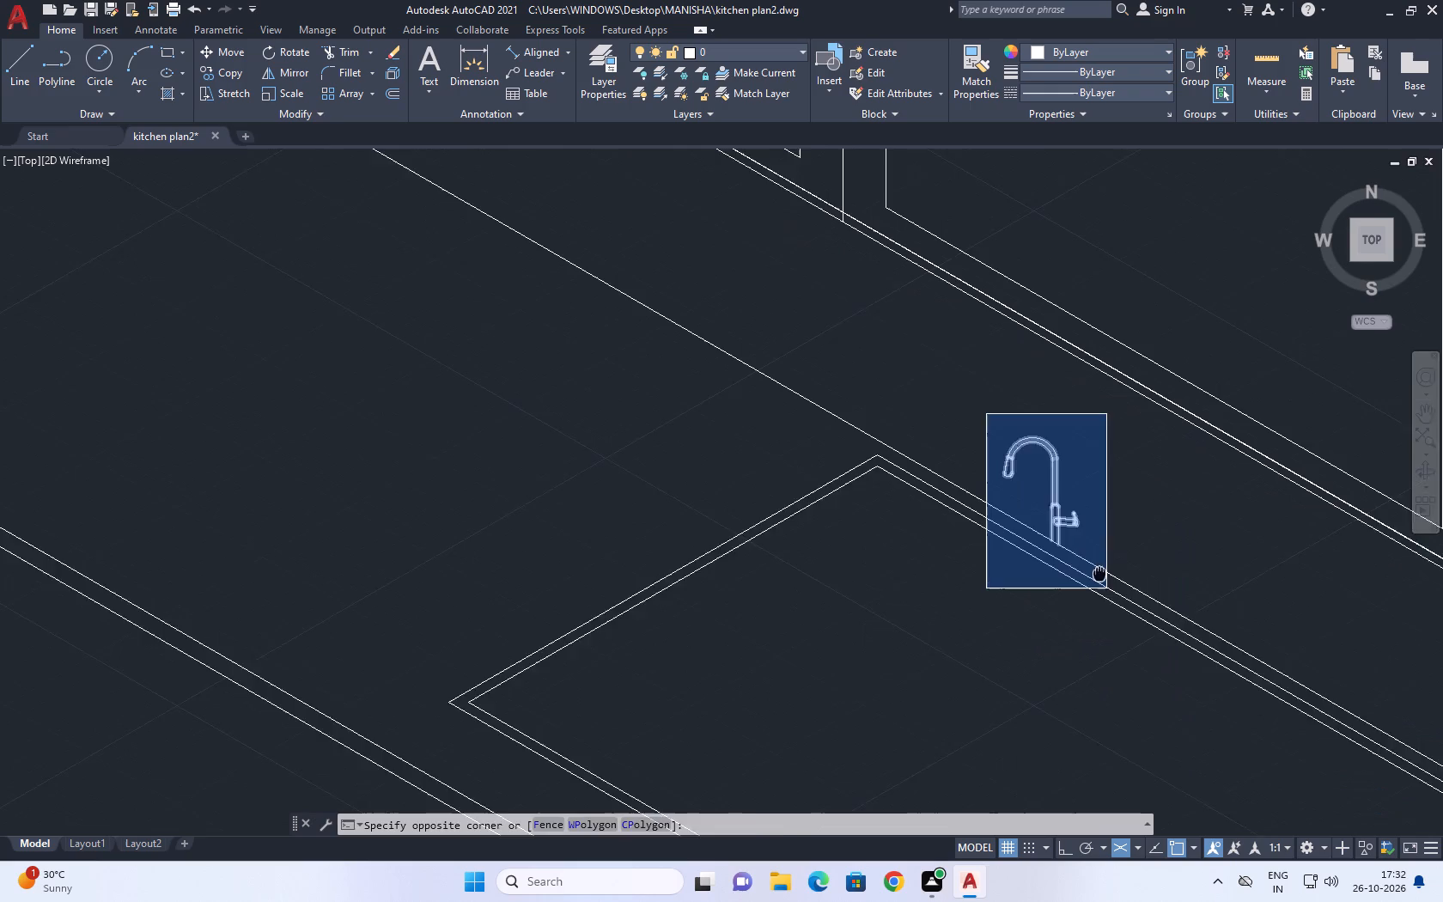
middle_click_drag(1093, 558, 1064, 497)
left_click(1139, 568)
key("s")
key("c")
key("space")
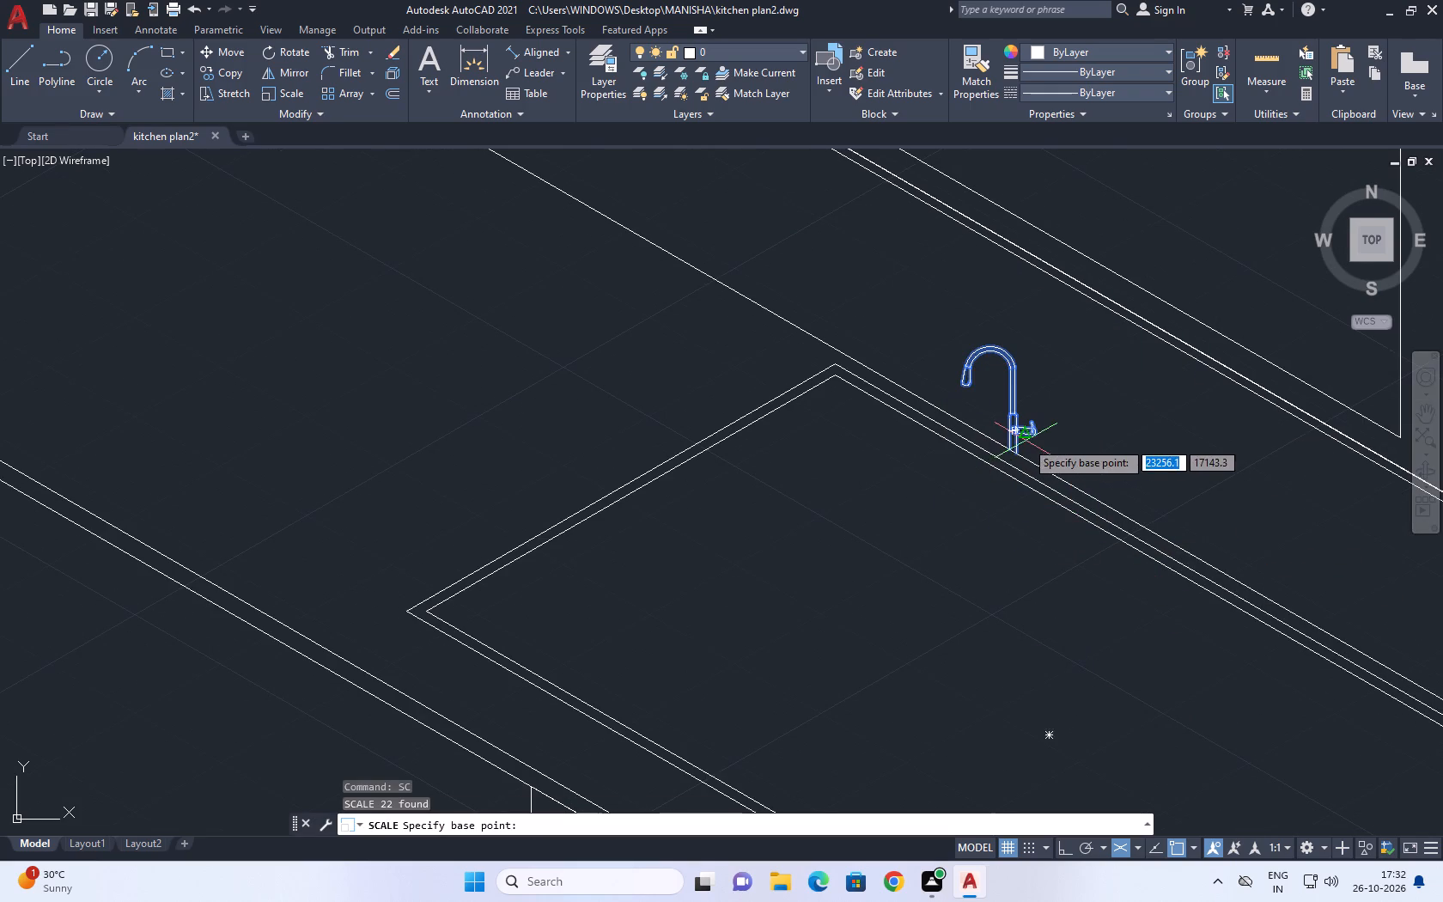
left_click(1015, 454)
left_click(1087, 507)
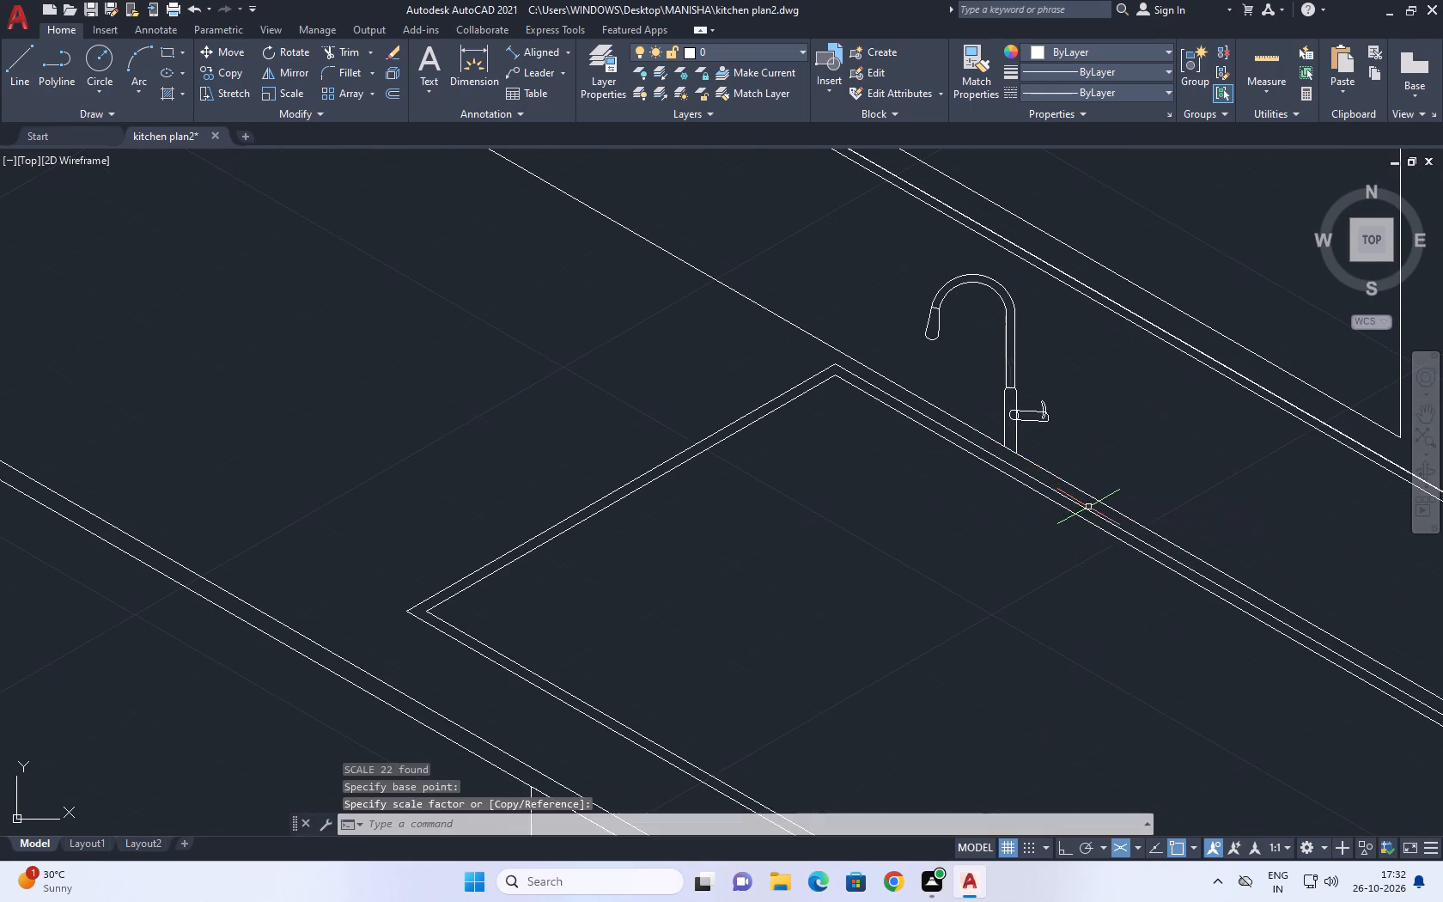
Move the enlarged faucet from its base corner along the sink's back edge, placing it near the edge's middle.
scroll(941, 442, "down", 2)
middle_click_drag(1014, 506, 999, 539)
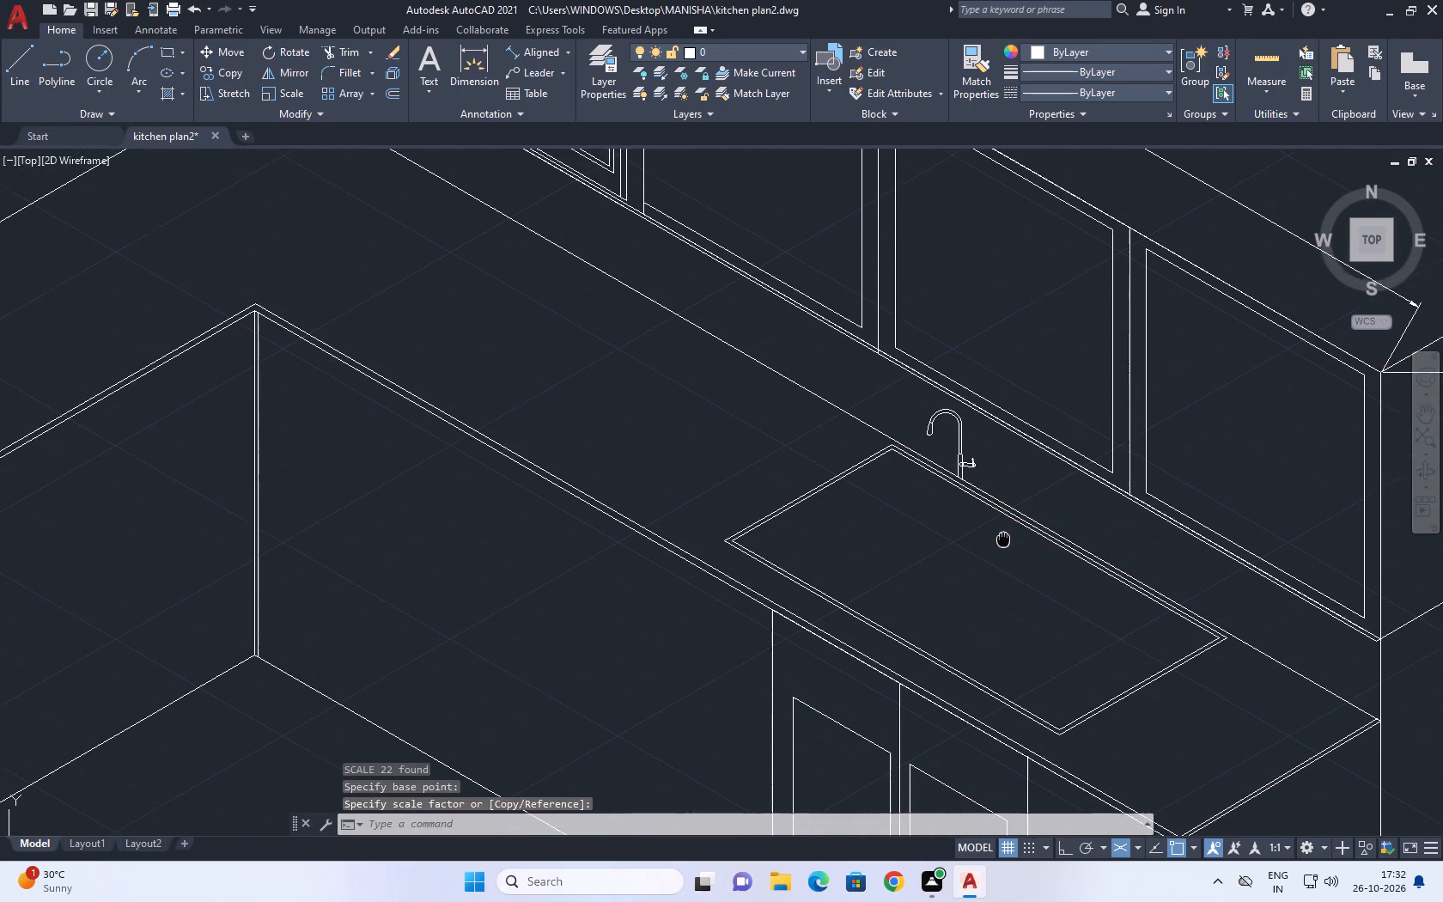
middle_click_drag(999, 539, 900, 466)
left_click(808, 264)
left_click(883, 452)
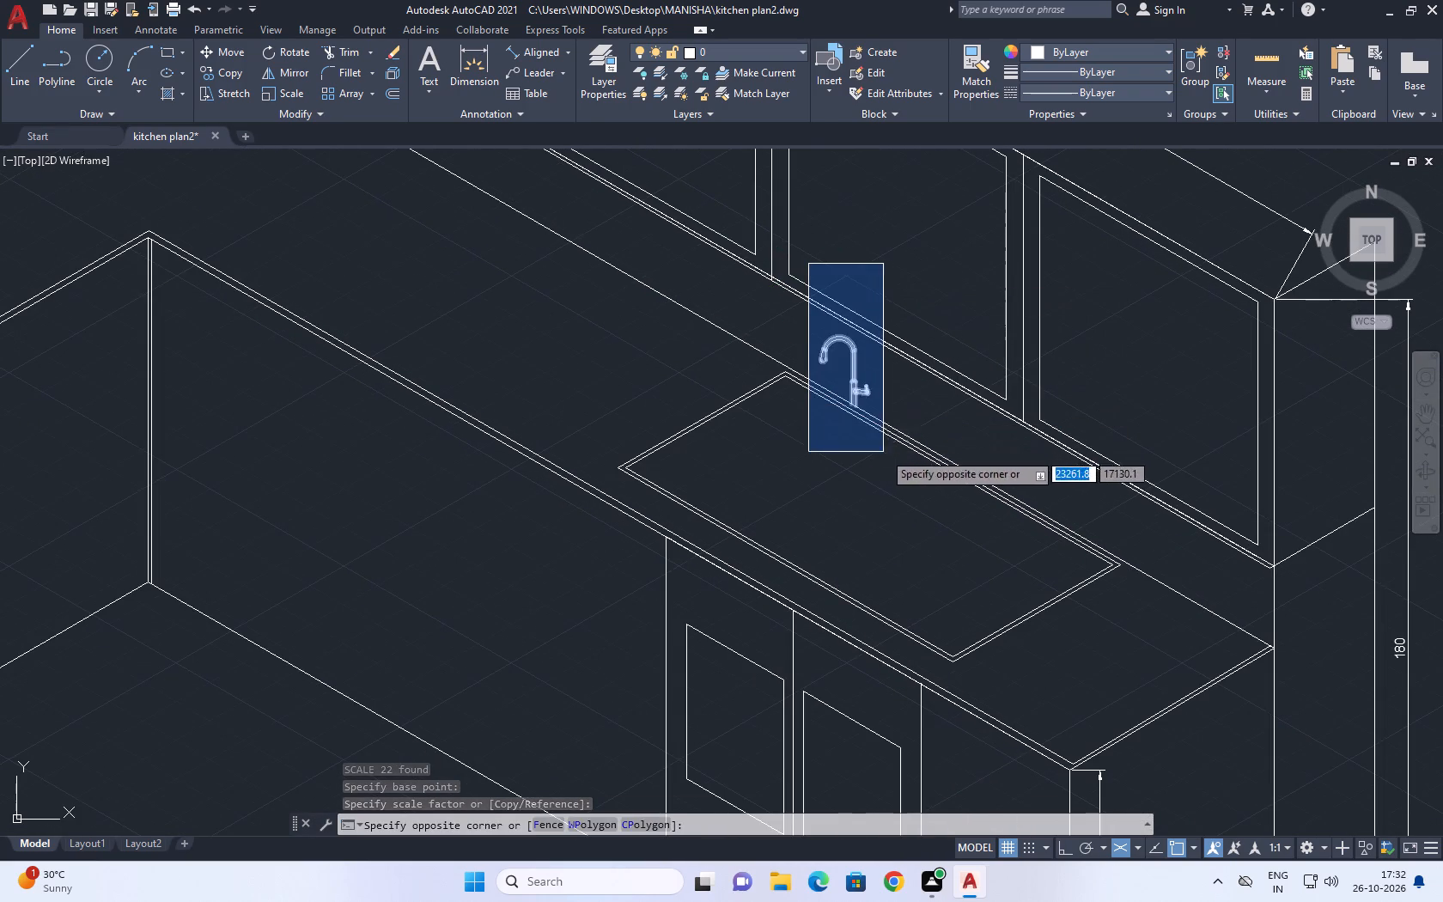
middle_click_drag(886, 404, 799, 344)
key("m")
key("space")
scroll(776, 339, "up", 3)
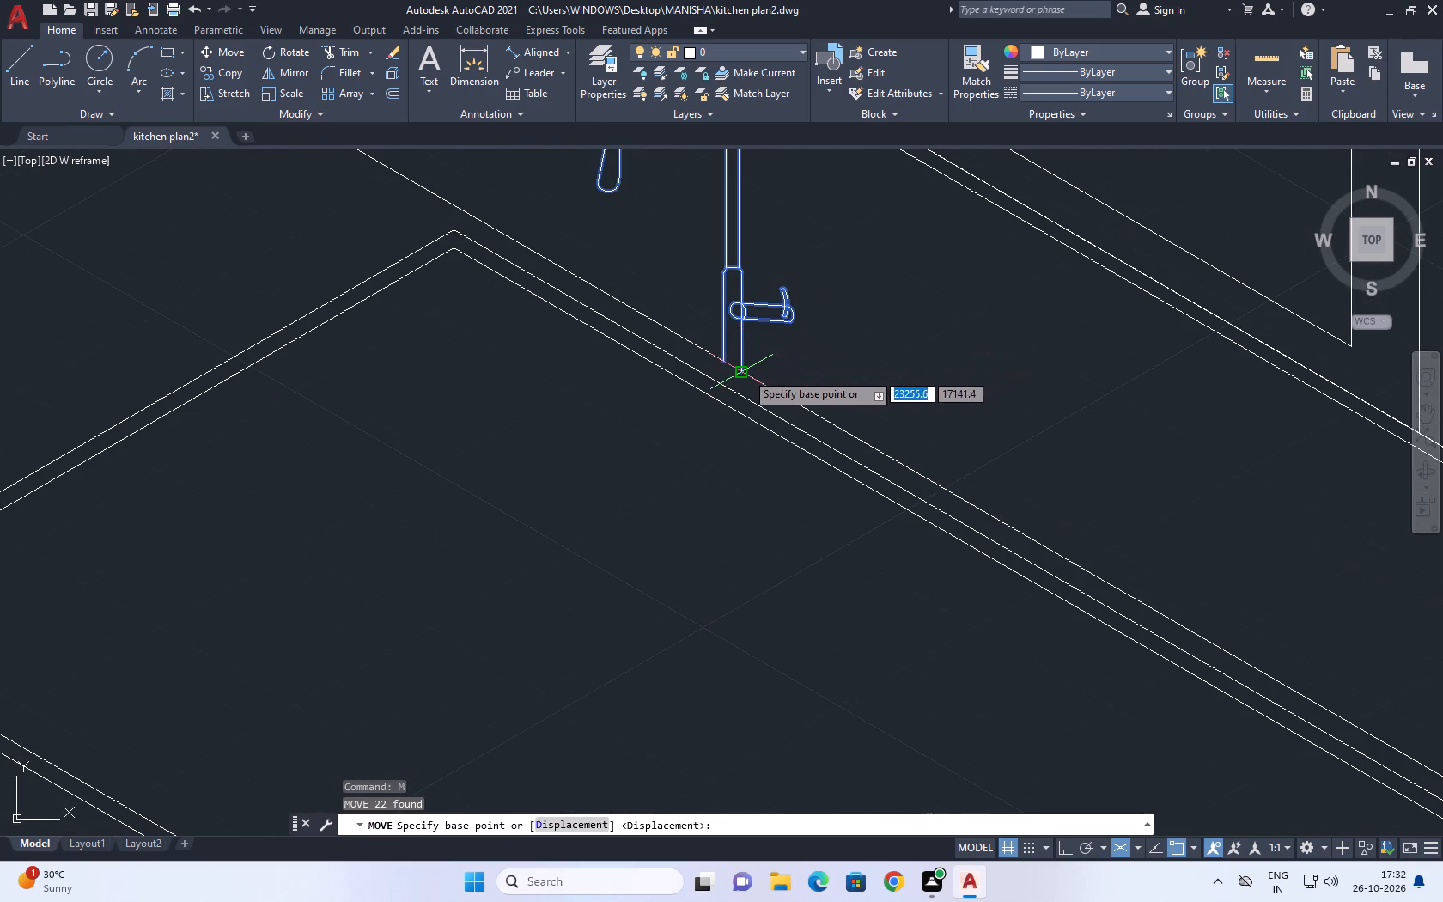
left_click(740, 375)
scroll(801, 367, "down", 3)
scroll(872, 417, "up", 1)
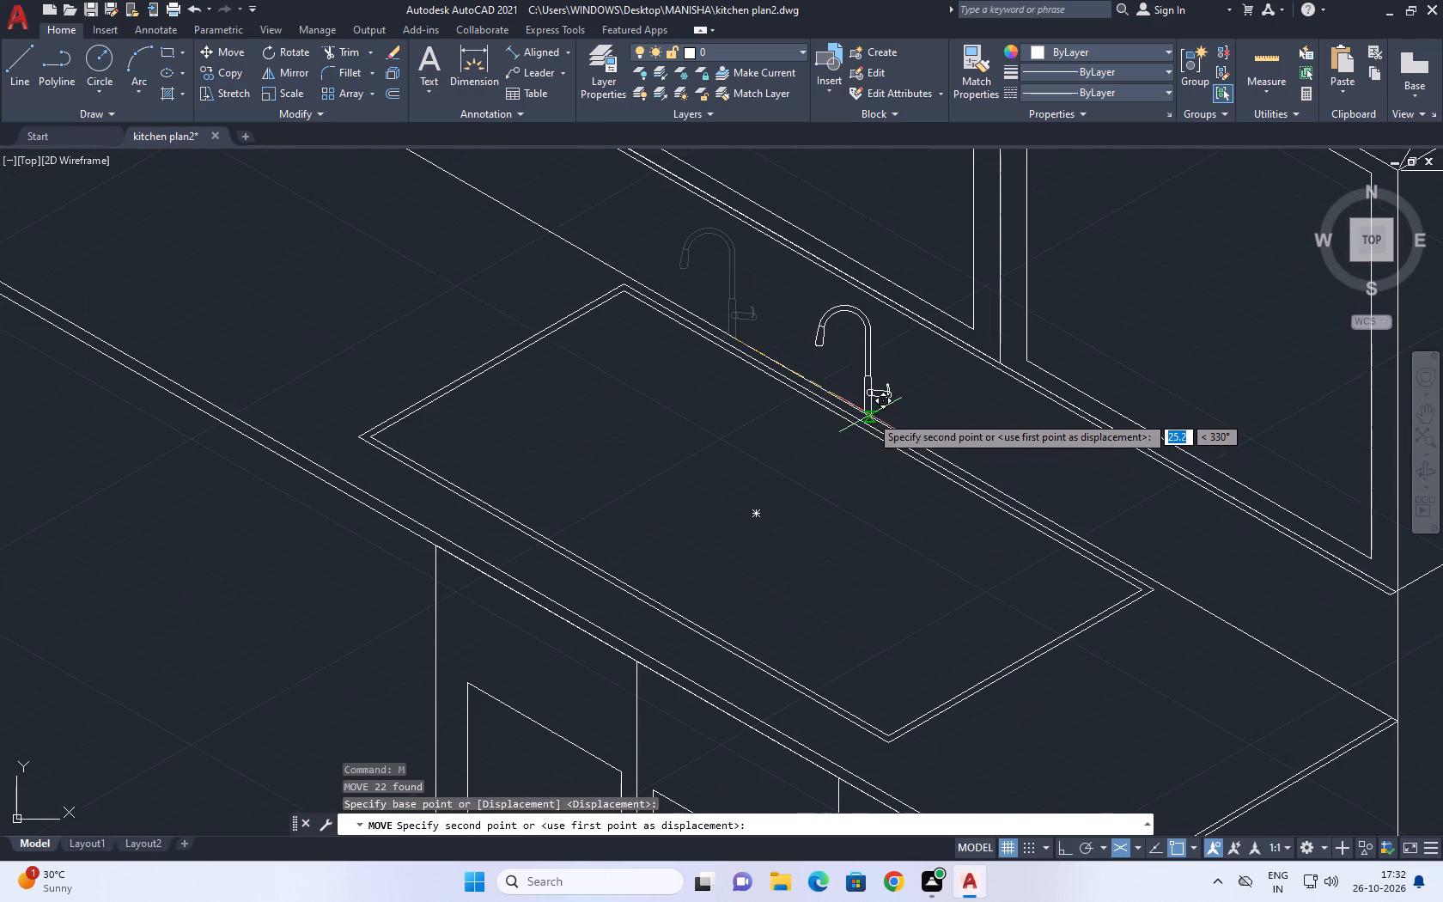
scroll(862, 418, "up", 2)
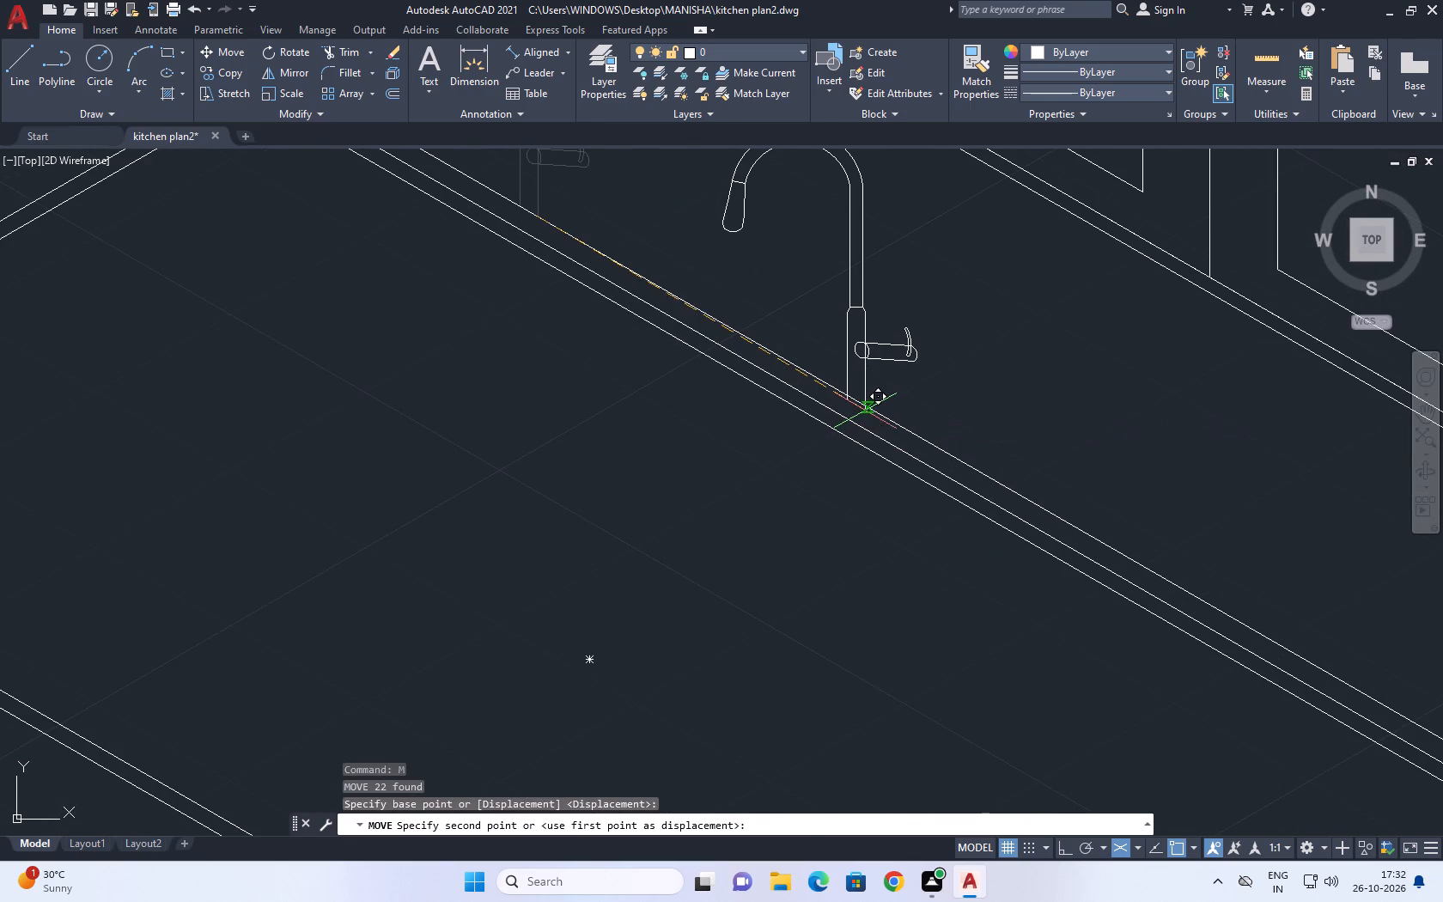
key("F5")
left_click(859, 402)
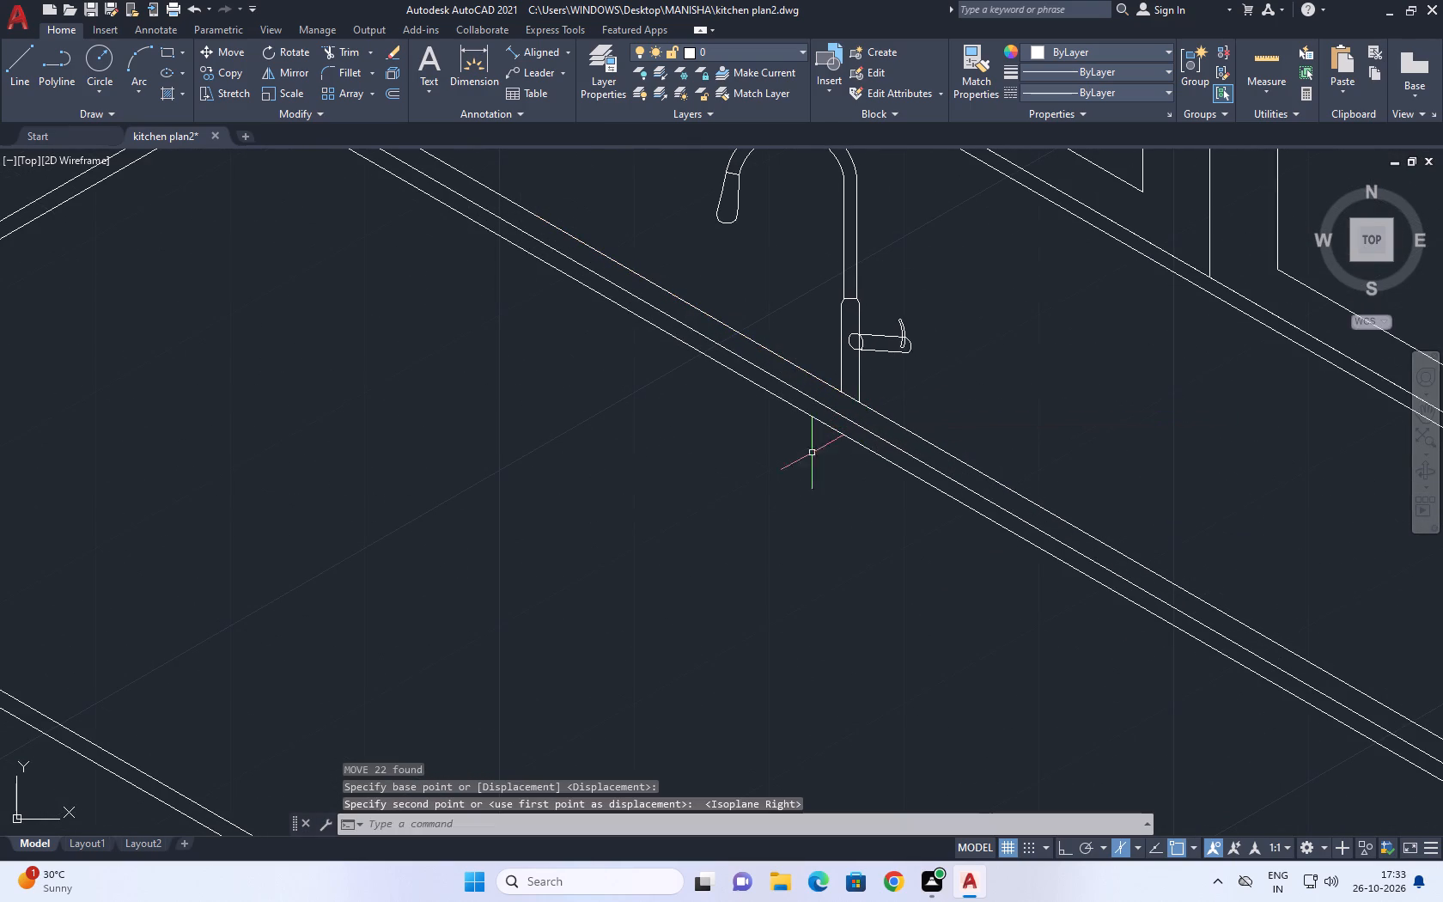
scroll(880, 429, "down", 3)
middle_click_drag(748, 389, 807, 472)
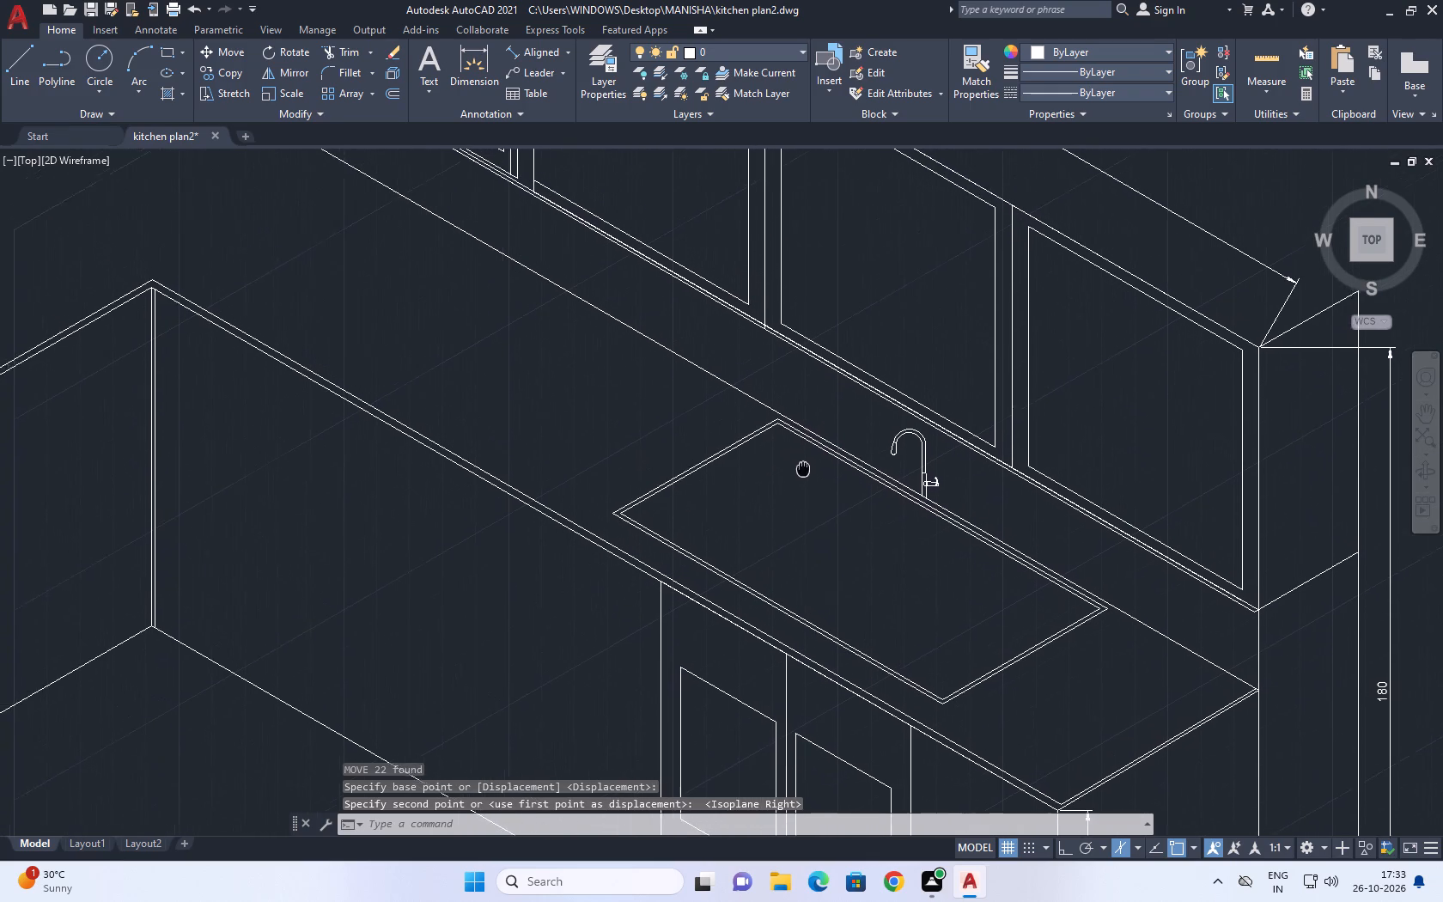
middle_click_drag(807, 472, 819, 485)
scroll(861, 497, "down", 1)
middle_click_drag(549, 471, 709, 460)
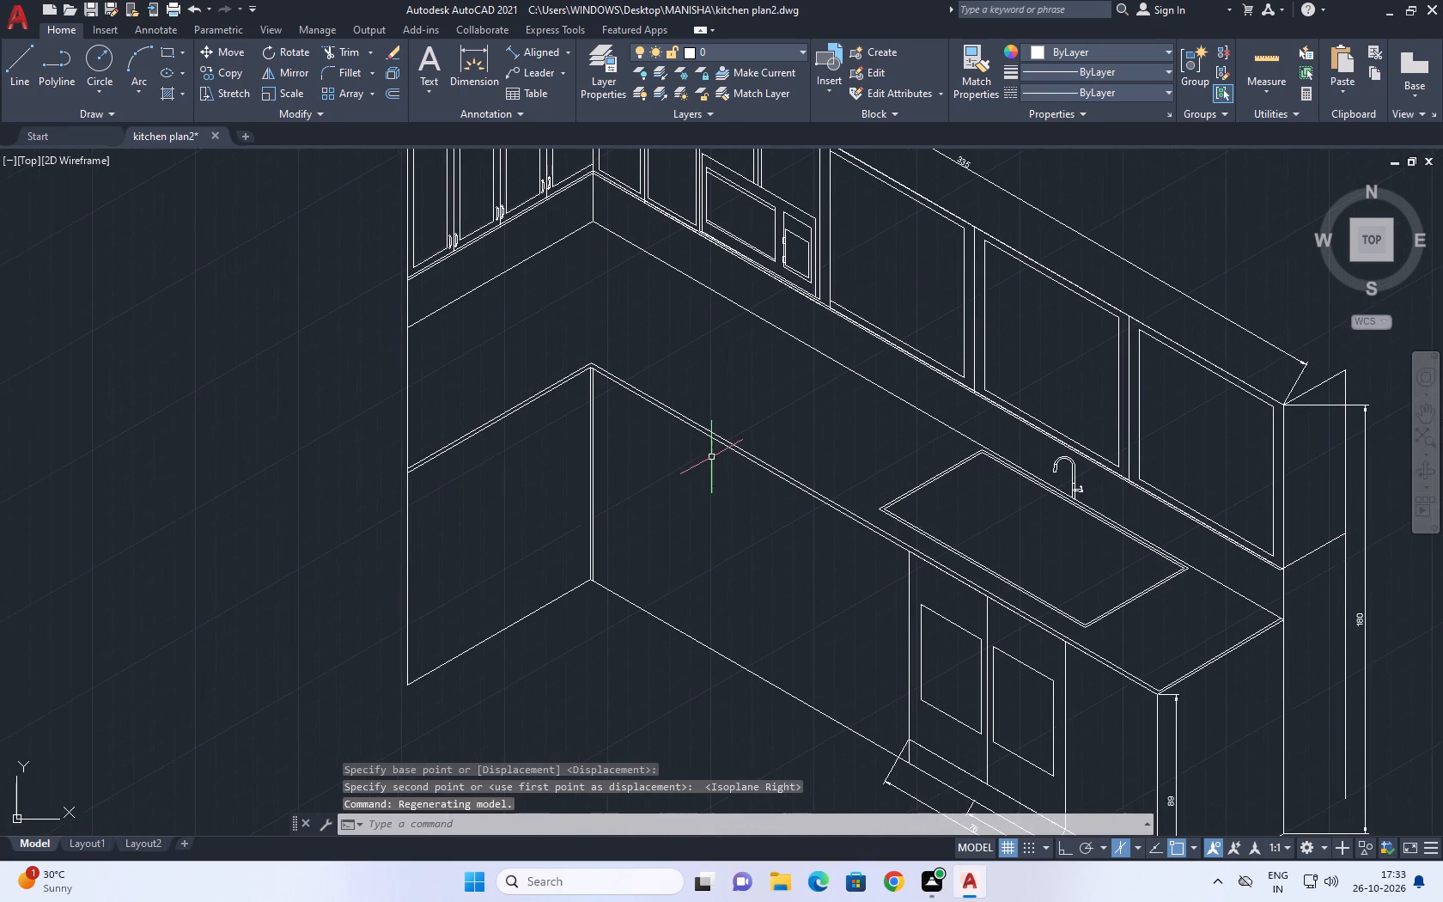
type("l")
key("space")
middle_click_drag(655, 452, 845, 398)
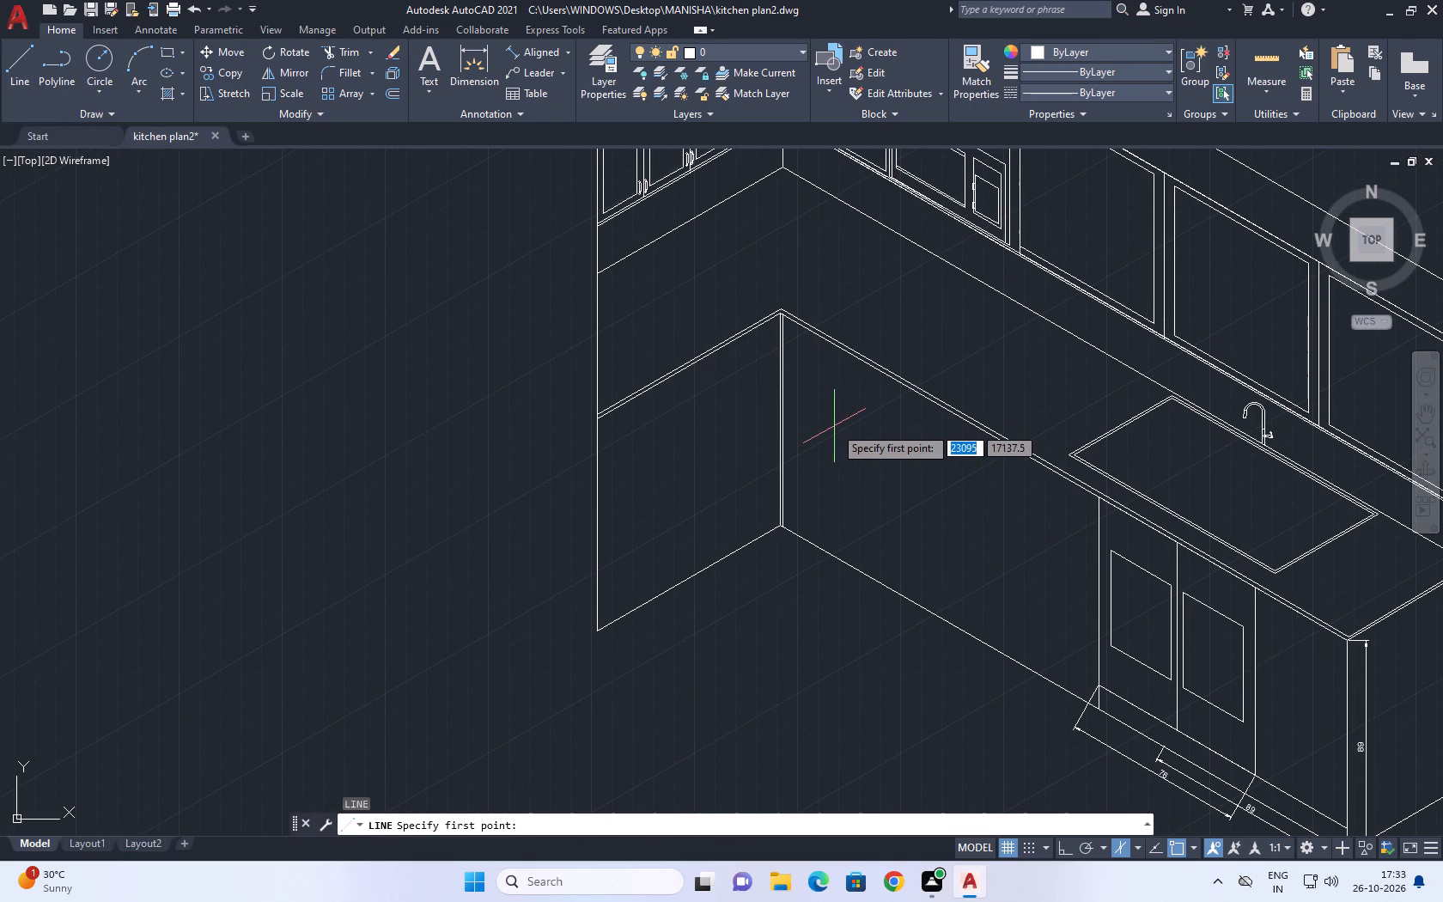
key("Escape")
Draw a line along the countertop's underside from the sink cabinet's upper inner corner to the vertical line at the inside corner.
middle_click_drag(1093, 518, 1020, 508)
key("l")
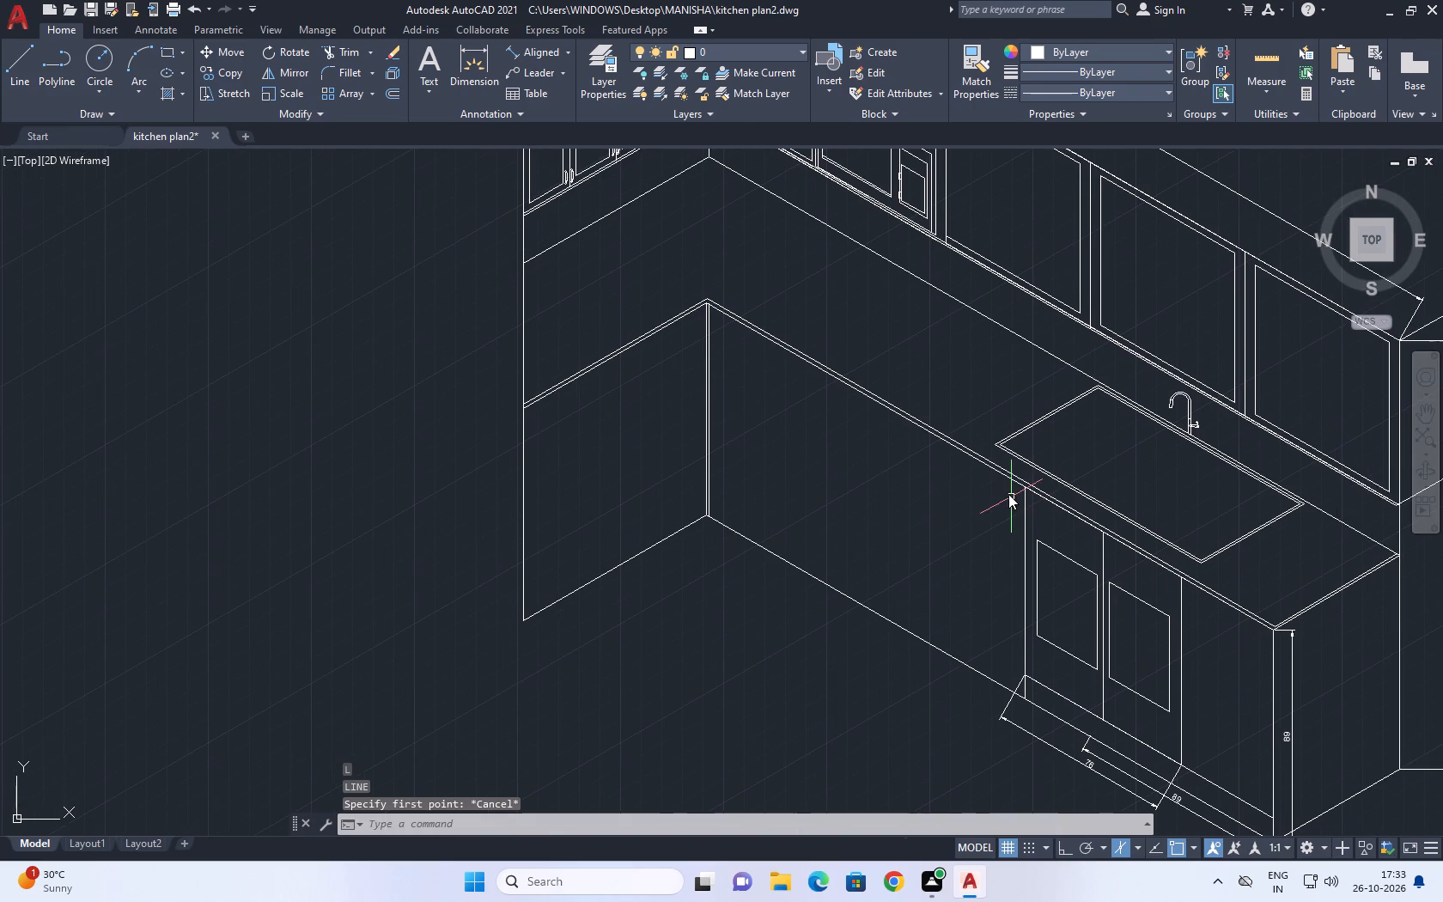
key("space")
left_click(1020, 493)
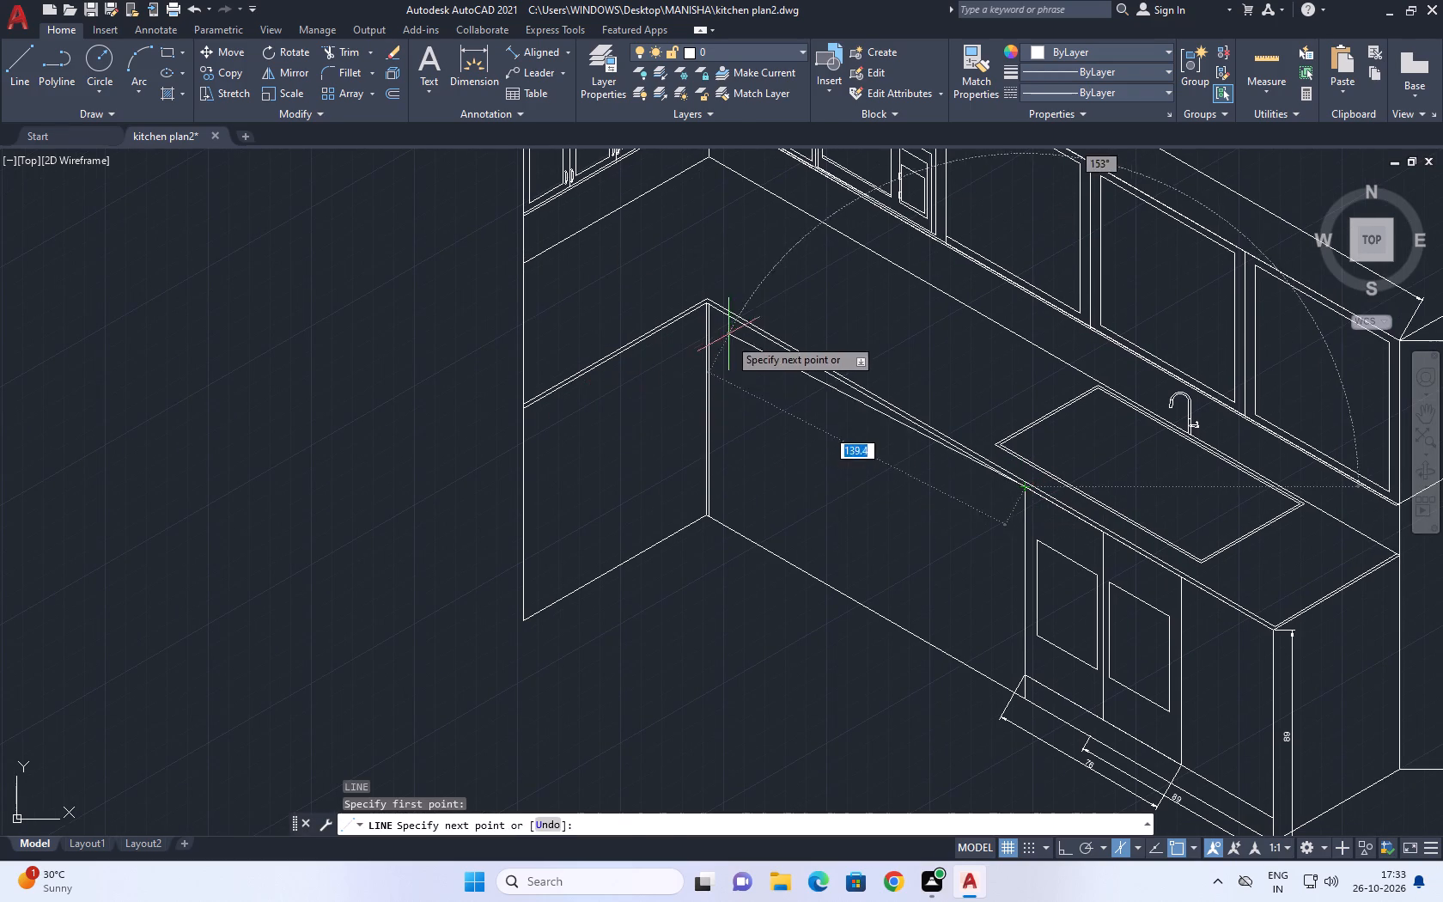
key("F5")
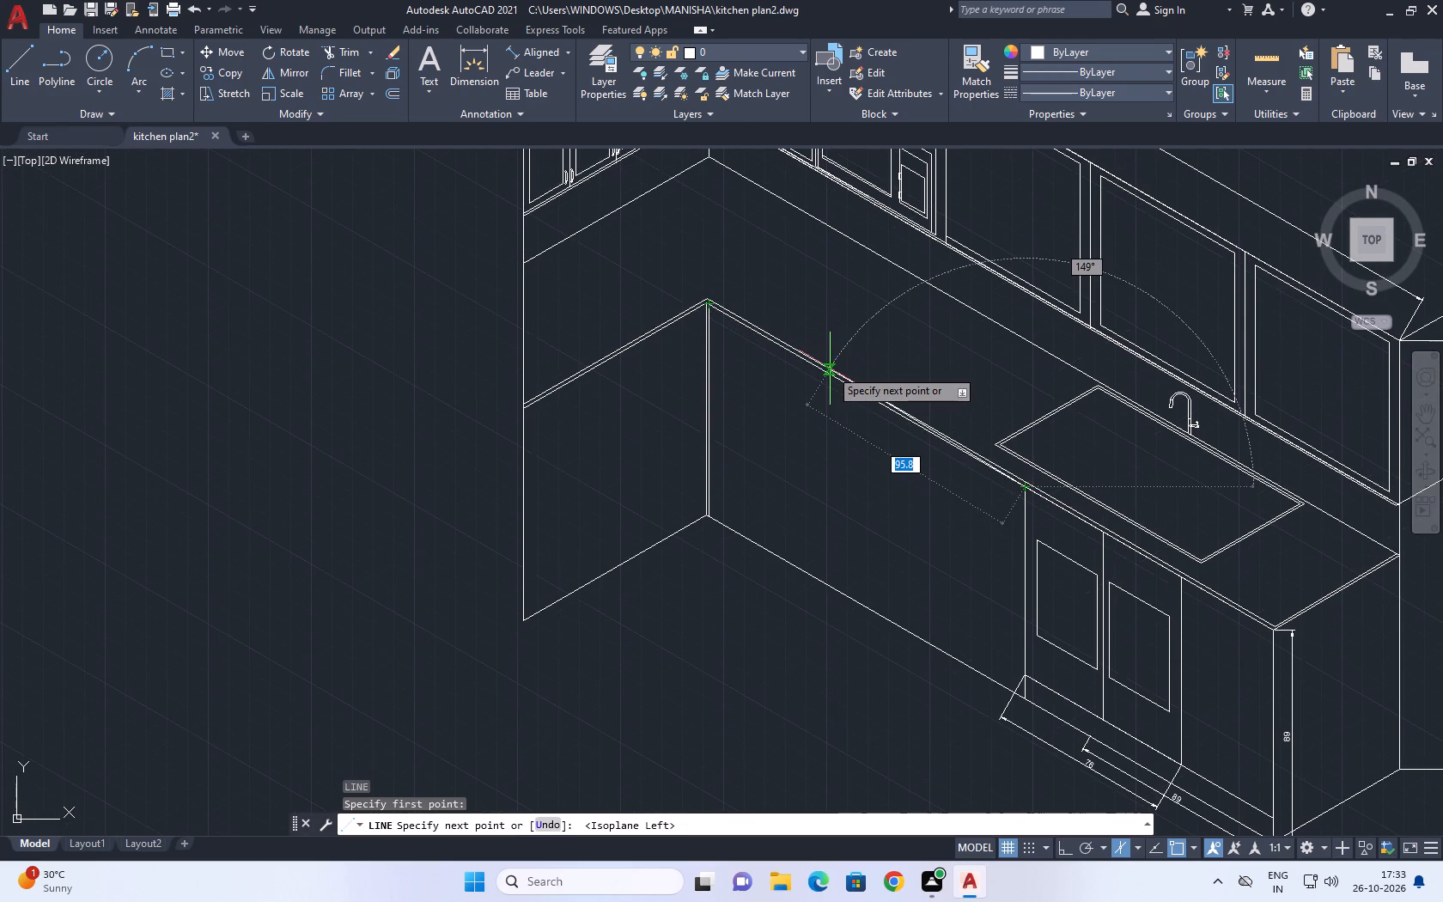
key("F8")
scroll(715, 321, "up", 3)
left_click(687, 259)
key("Escape")
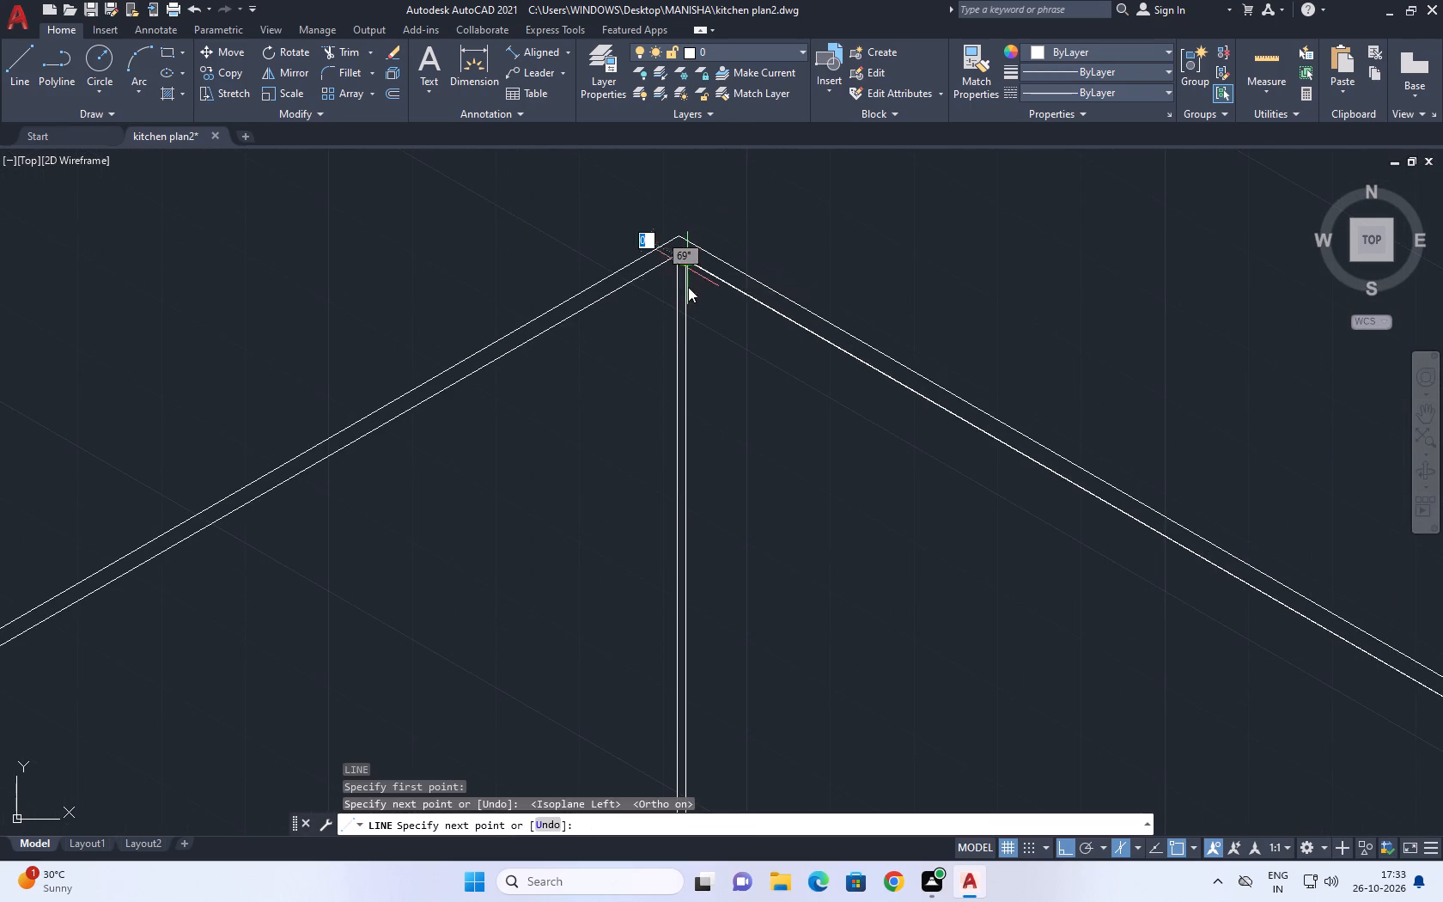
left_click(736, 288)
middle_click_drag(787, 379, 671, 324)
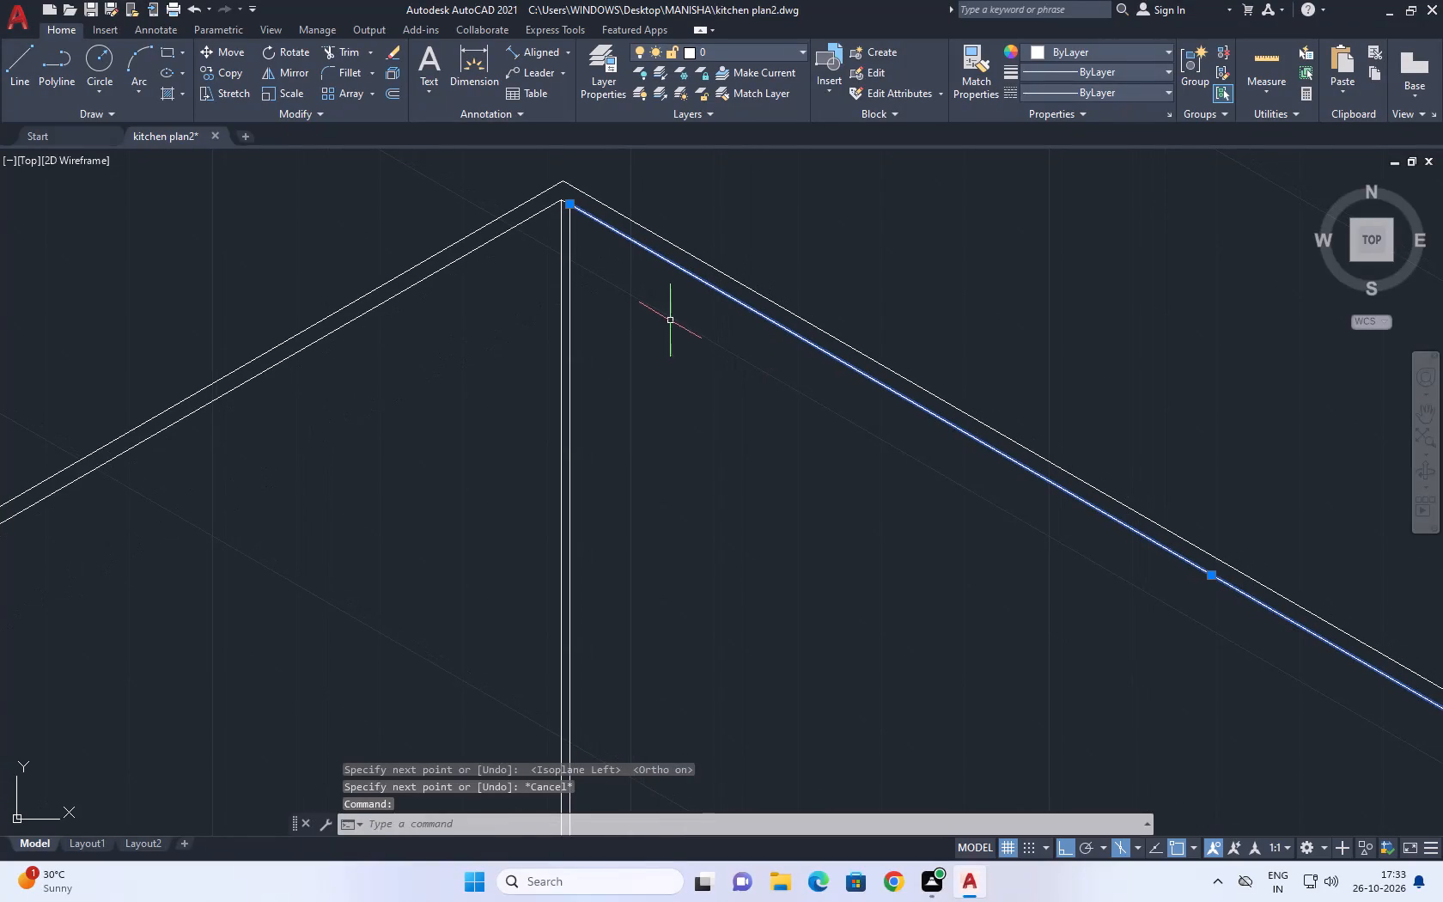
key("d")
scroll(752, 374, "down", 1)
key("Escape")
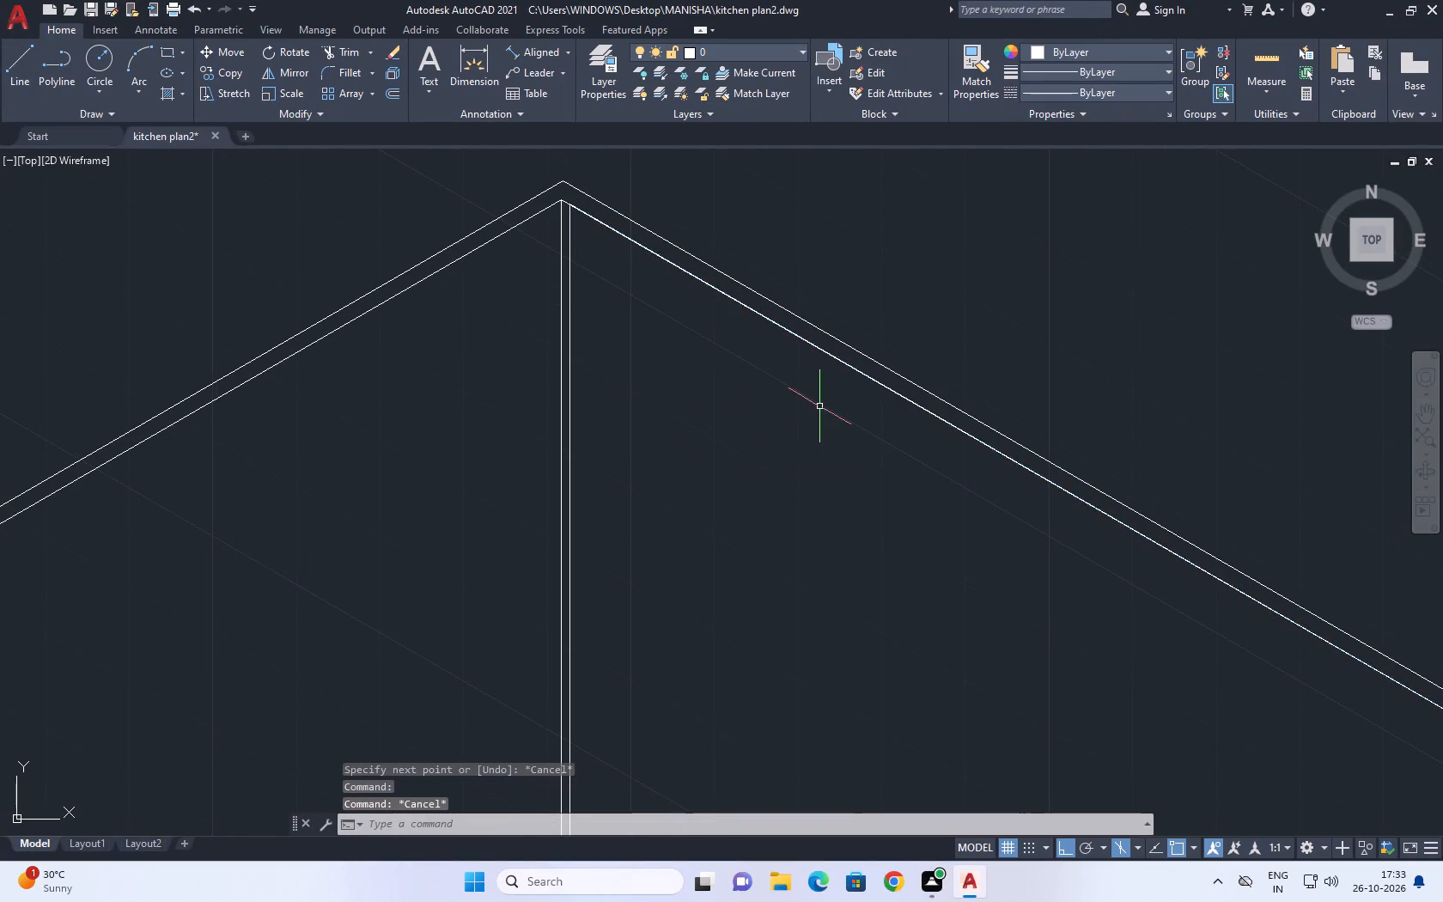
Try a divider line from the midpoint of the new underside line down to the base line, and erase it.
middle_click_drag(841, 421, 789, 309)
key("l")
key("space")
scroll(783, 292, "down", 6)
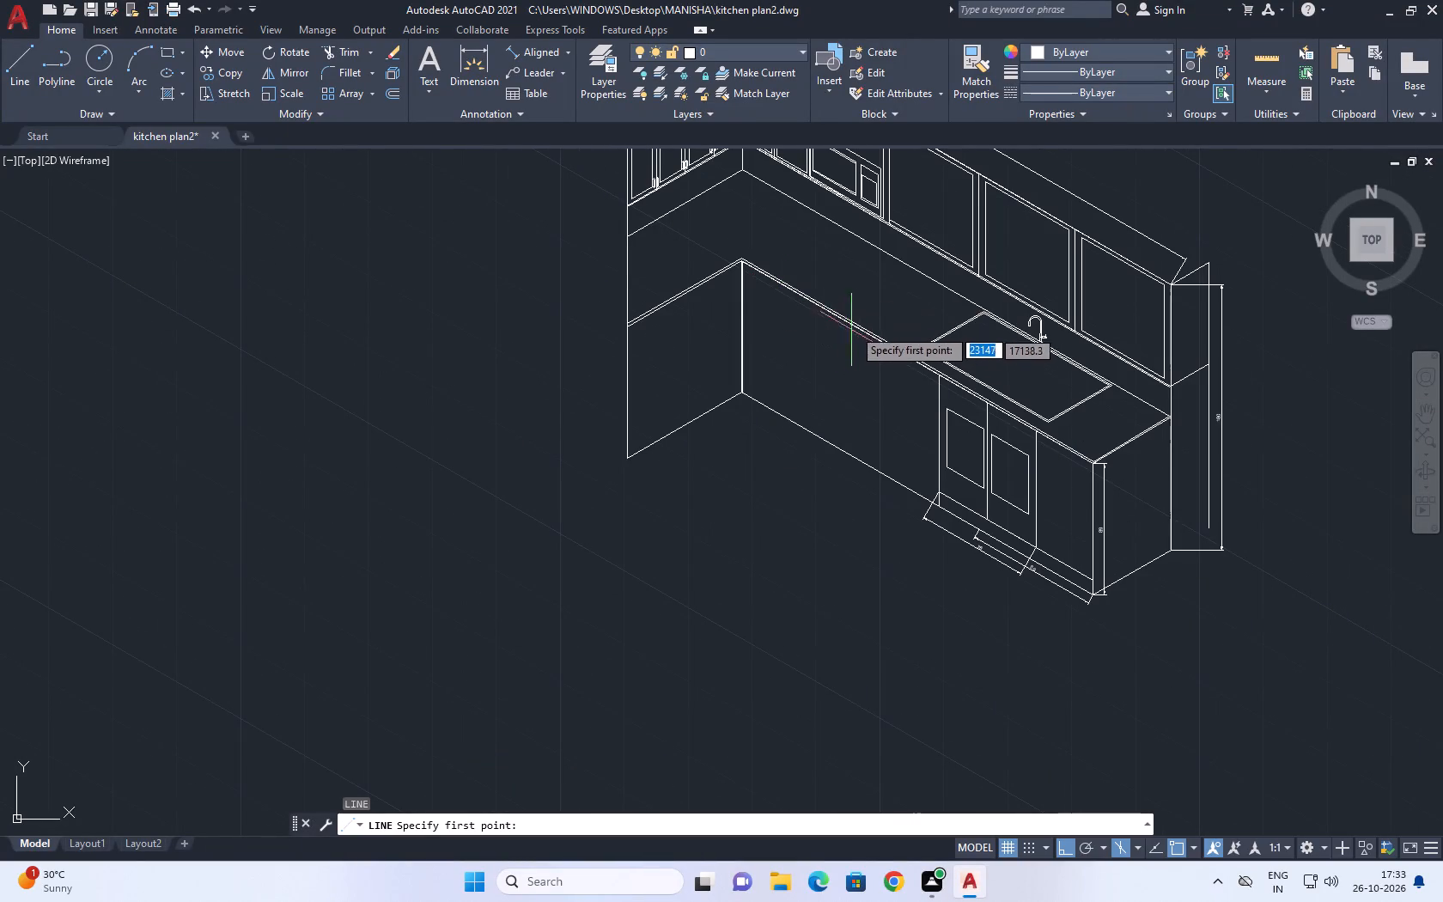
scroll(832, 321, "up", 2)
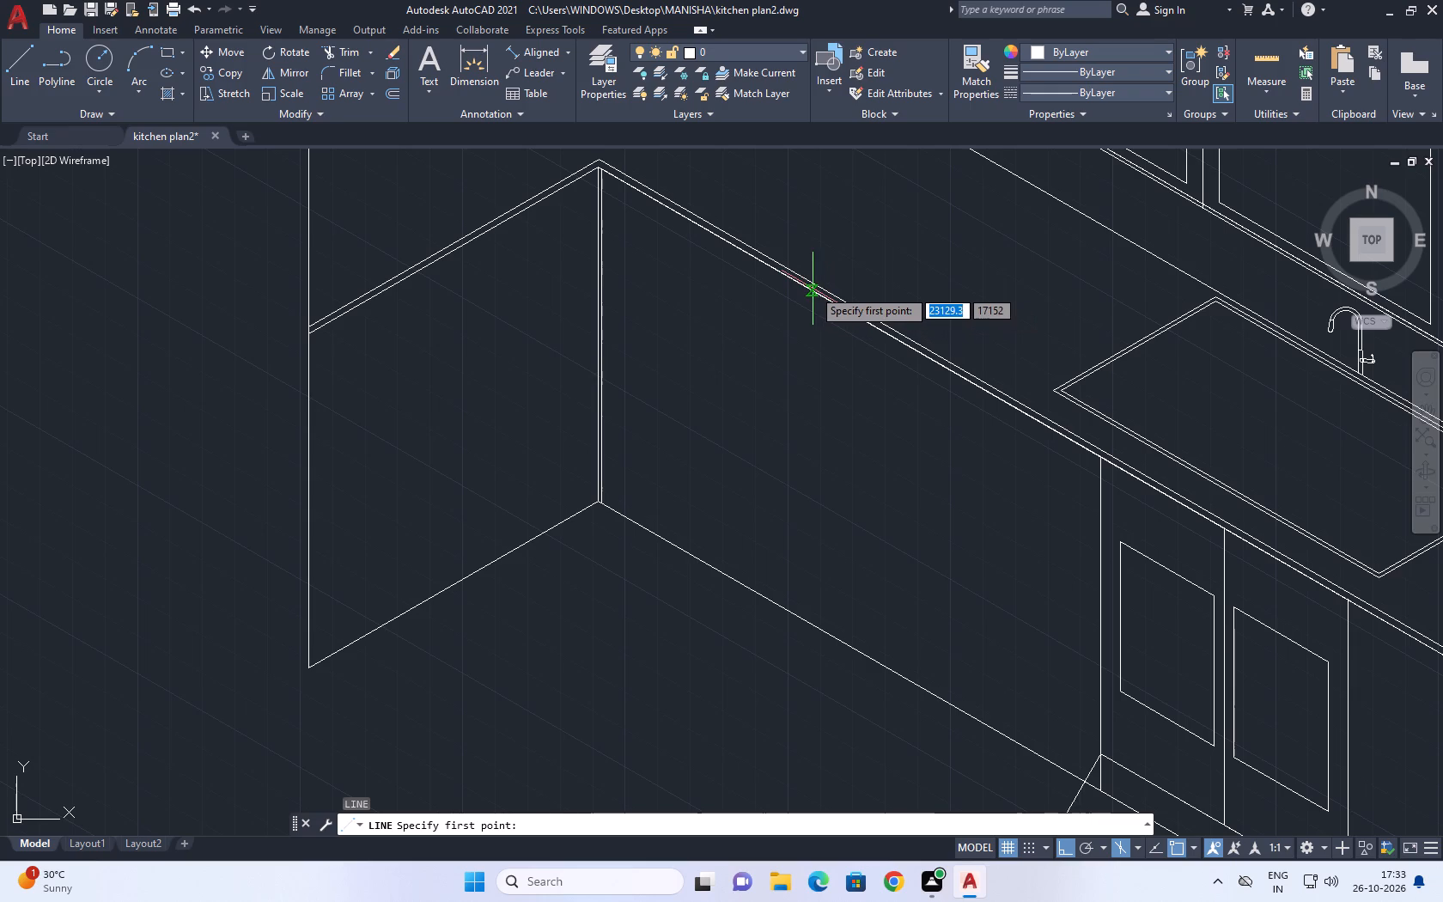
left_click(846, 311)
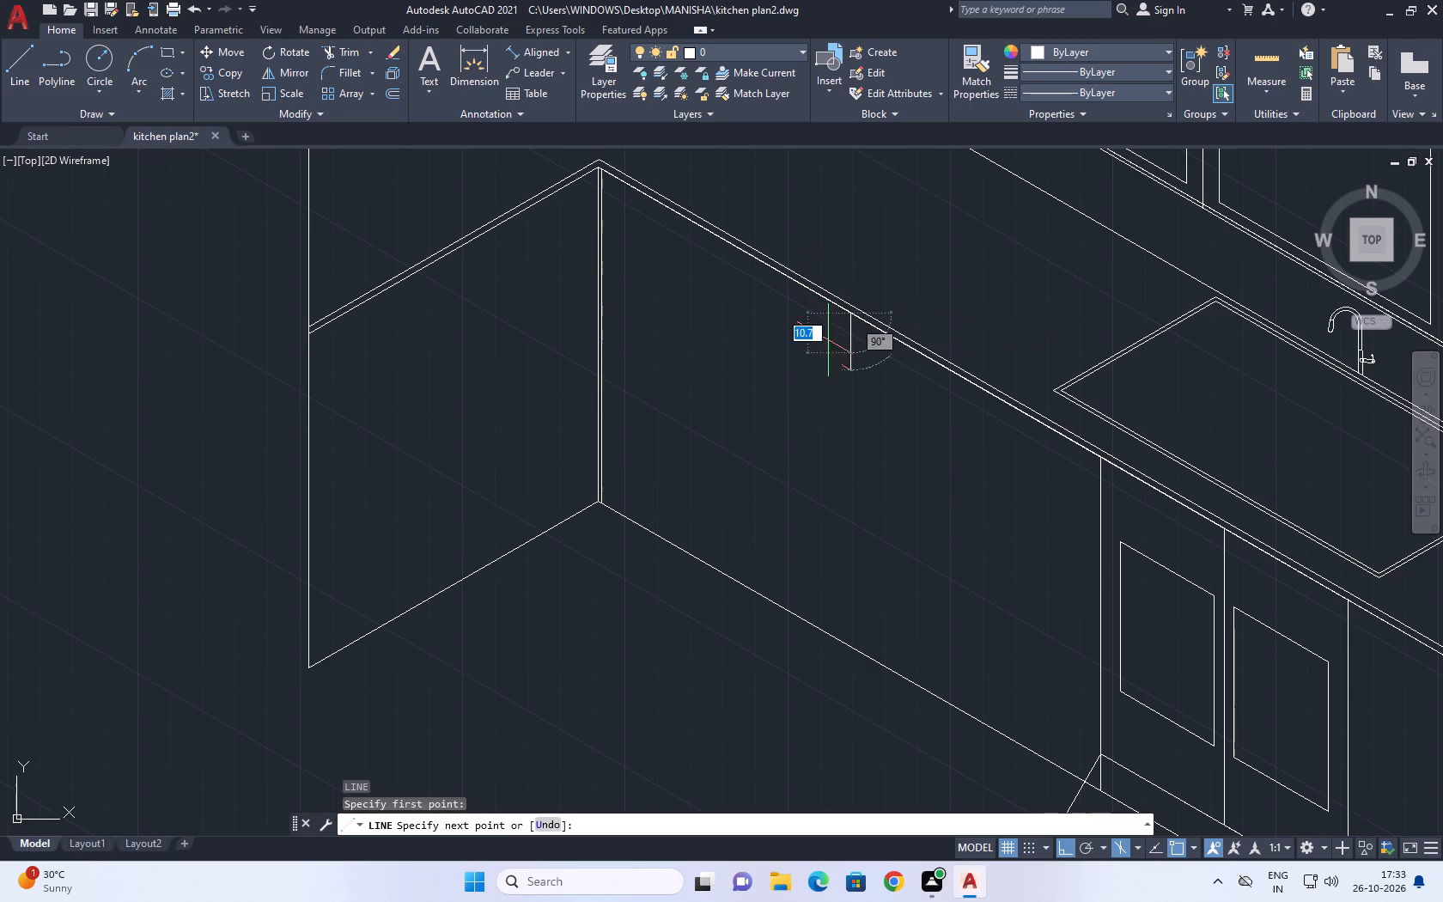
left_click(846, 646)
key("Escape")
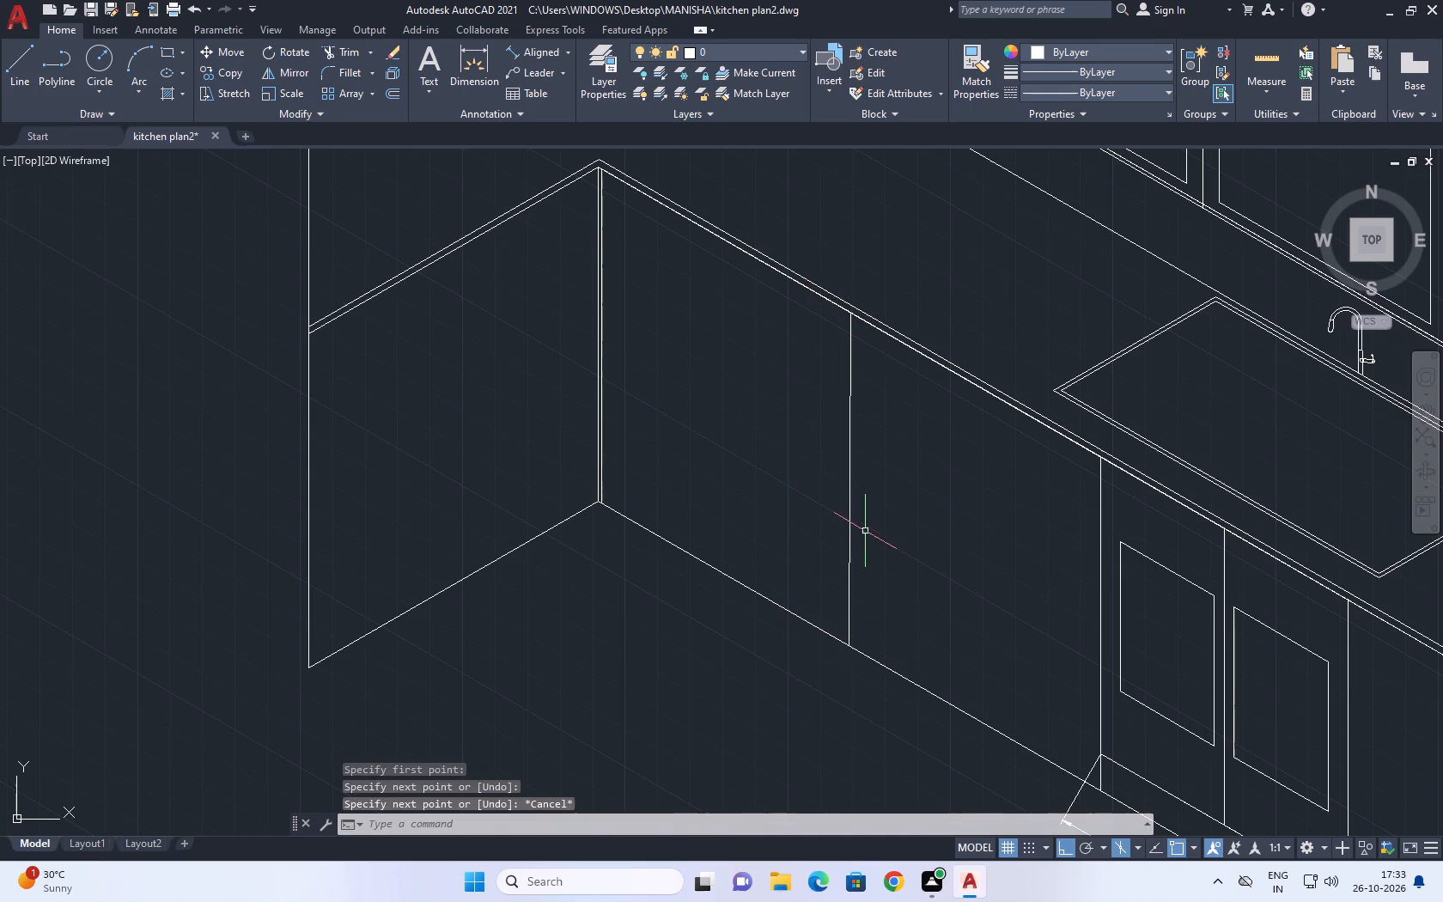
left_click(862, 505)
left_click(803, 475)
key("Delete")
Draw a vertical divider line from the underside line's midpoint straight down past the base line.
key("l")
key("space")
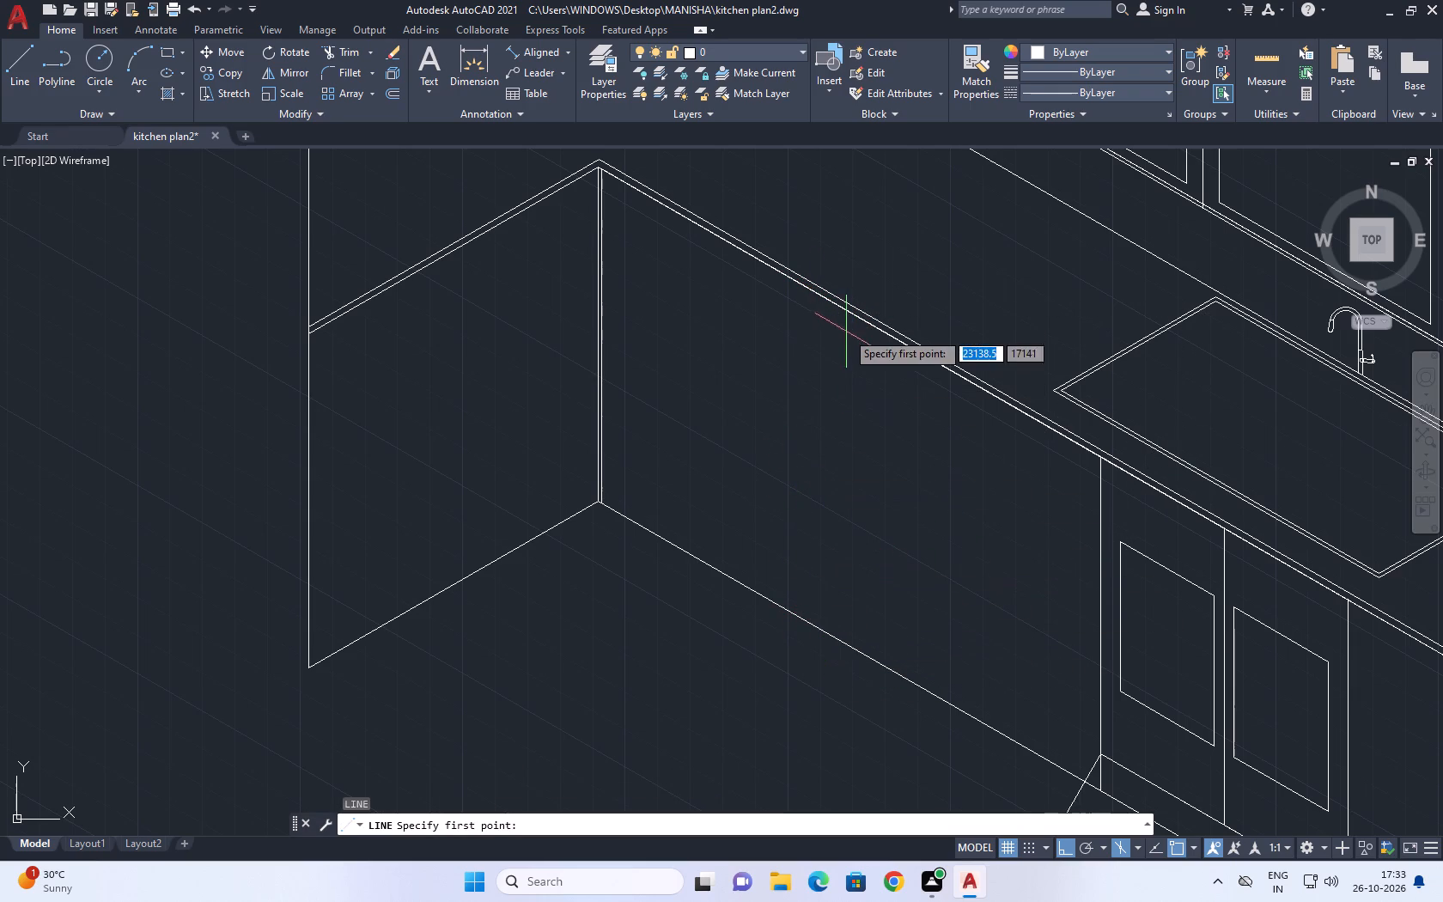
left_click(850, 308)
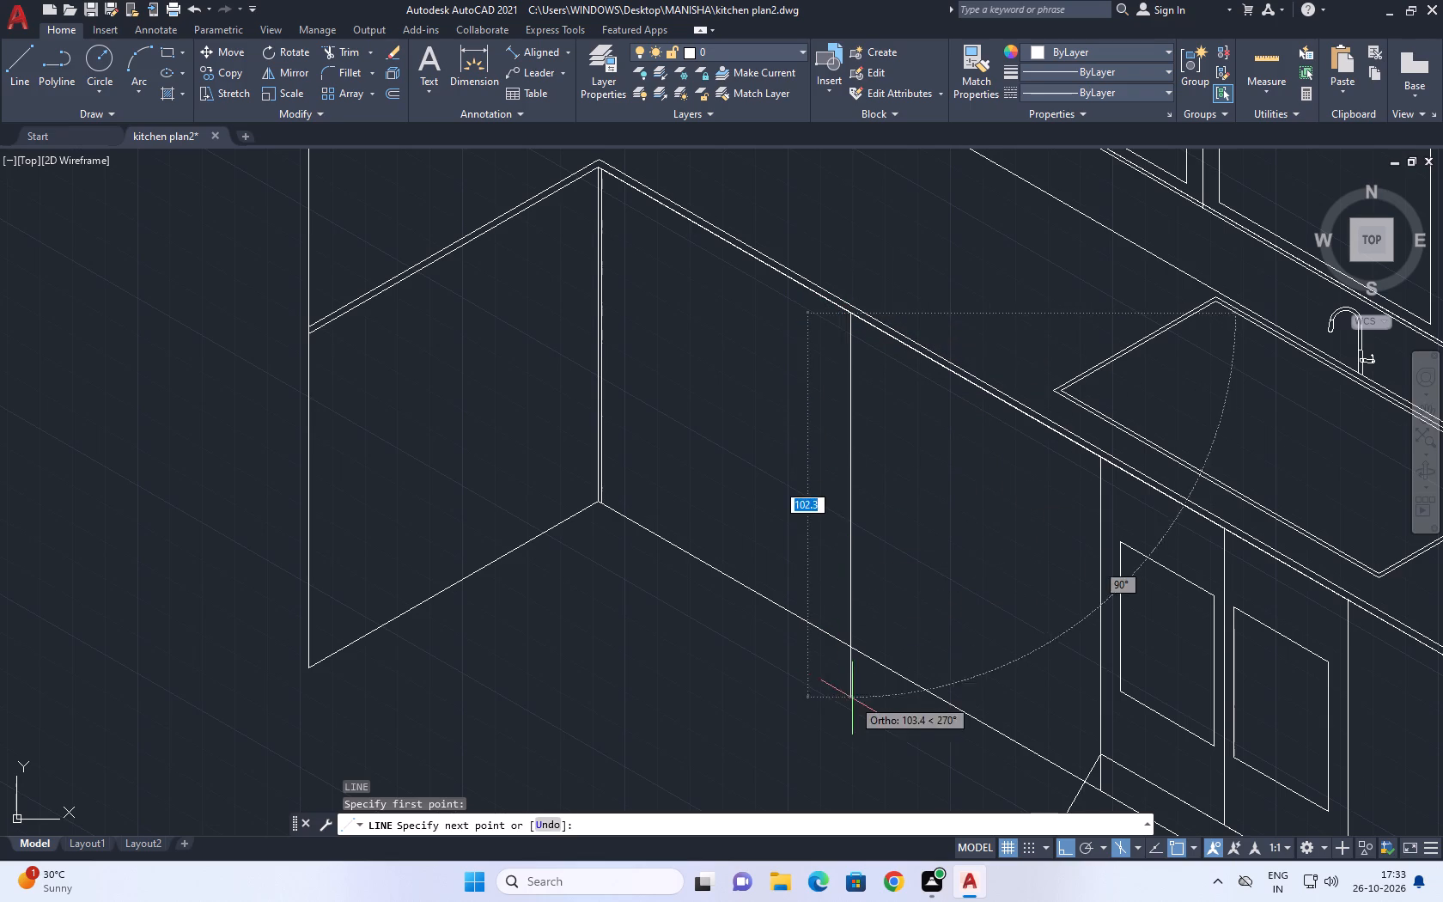
left_click(846, 718)
key("Escape")
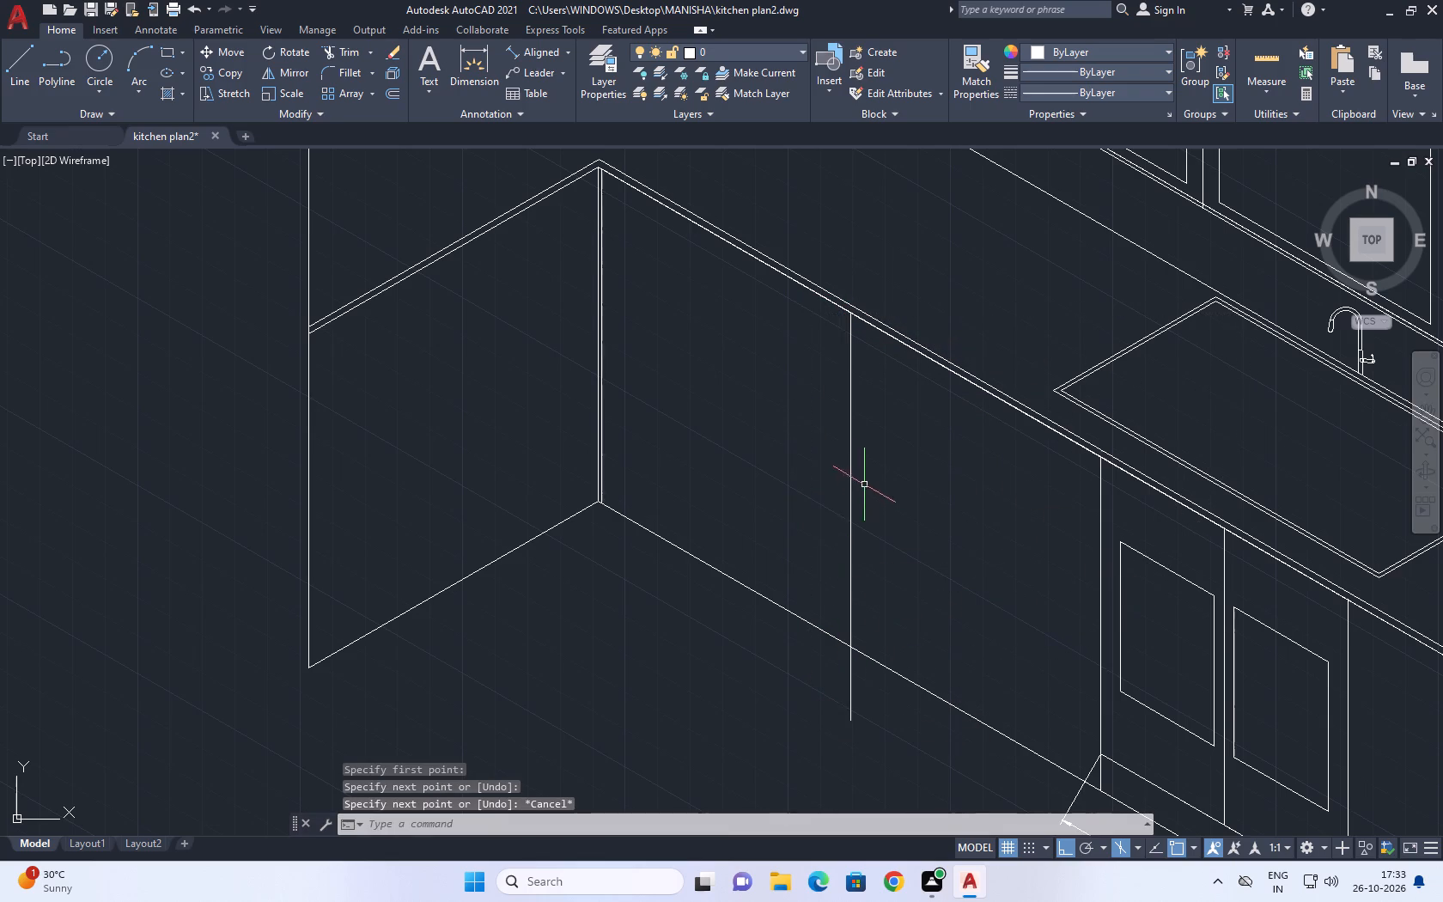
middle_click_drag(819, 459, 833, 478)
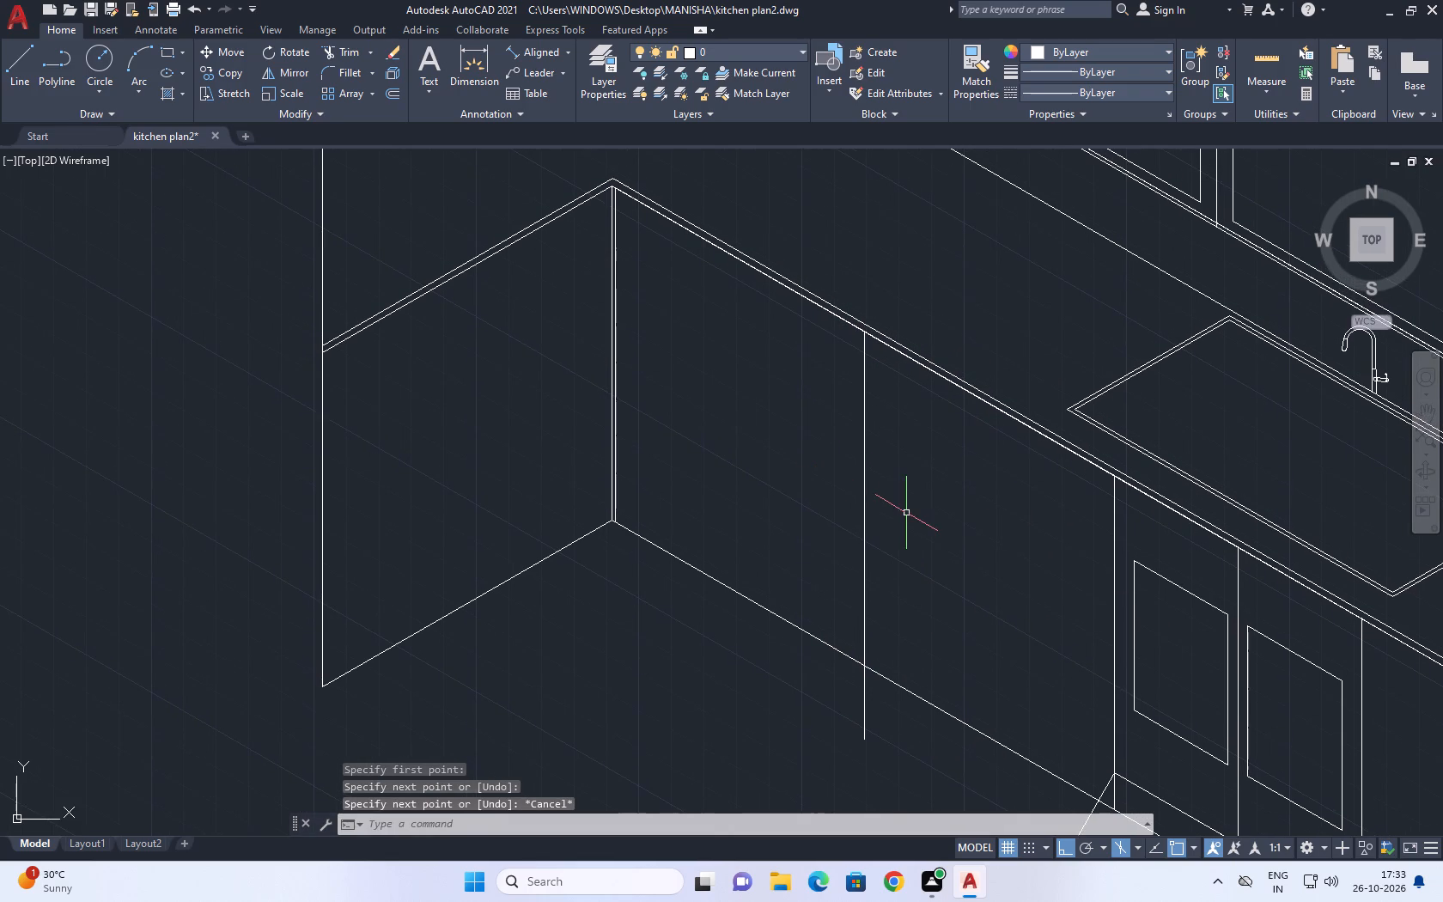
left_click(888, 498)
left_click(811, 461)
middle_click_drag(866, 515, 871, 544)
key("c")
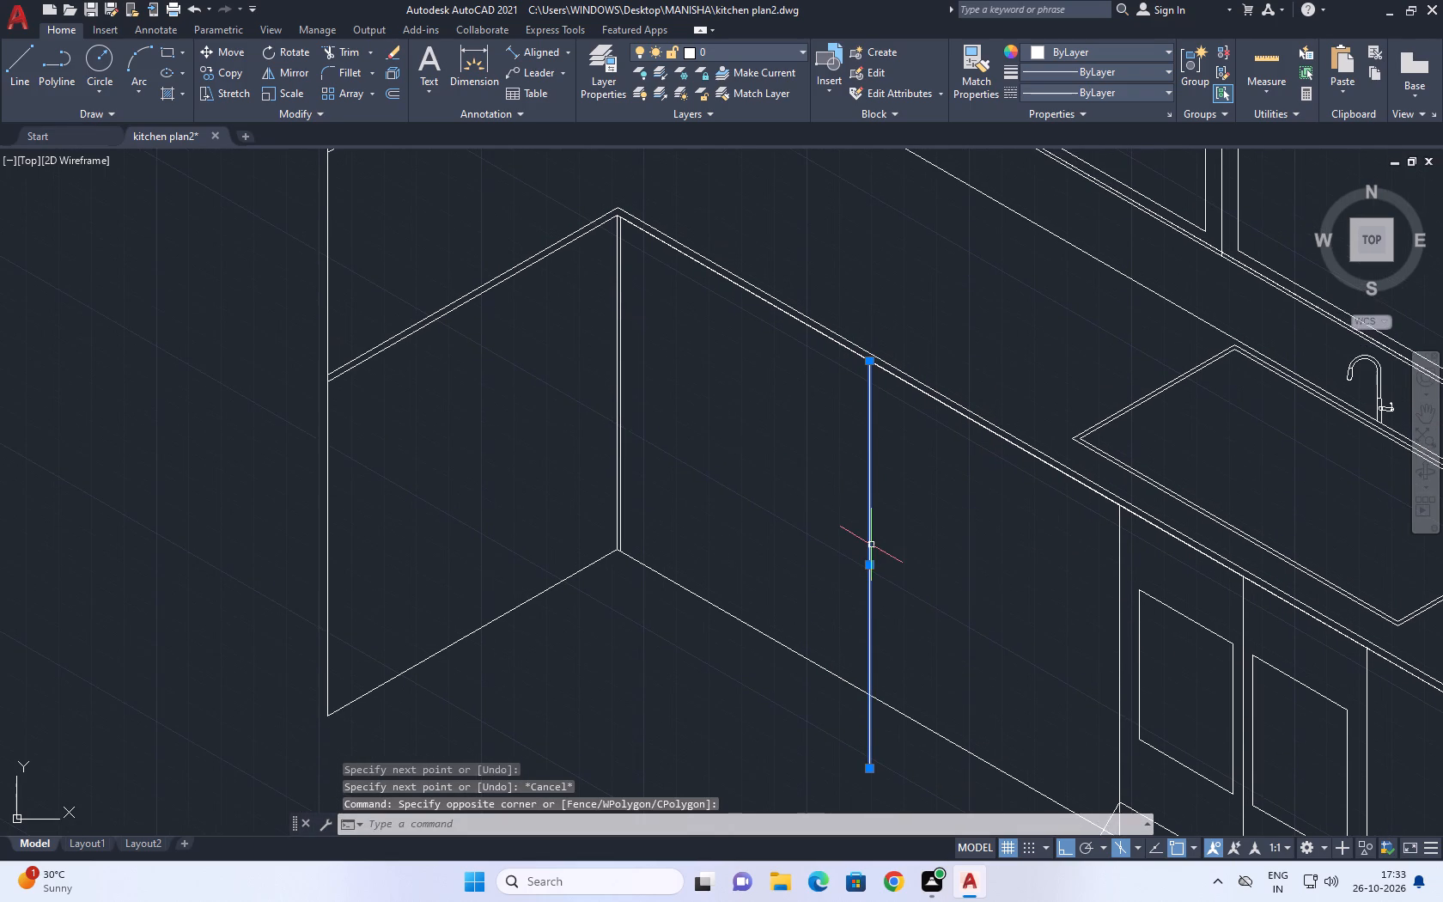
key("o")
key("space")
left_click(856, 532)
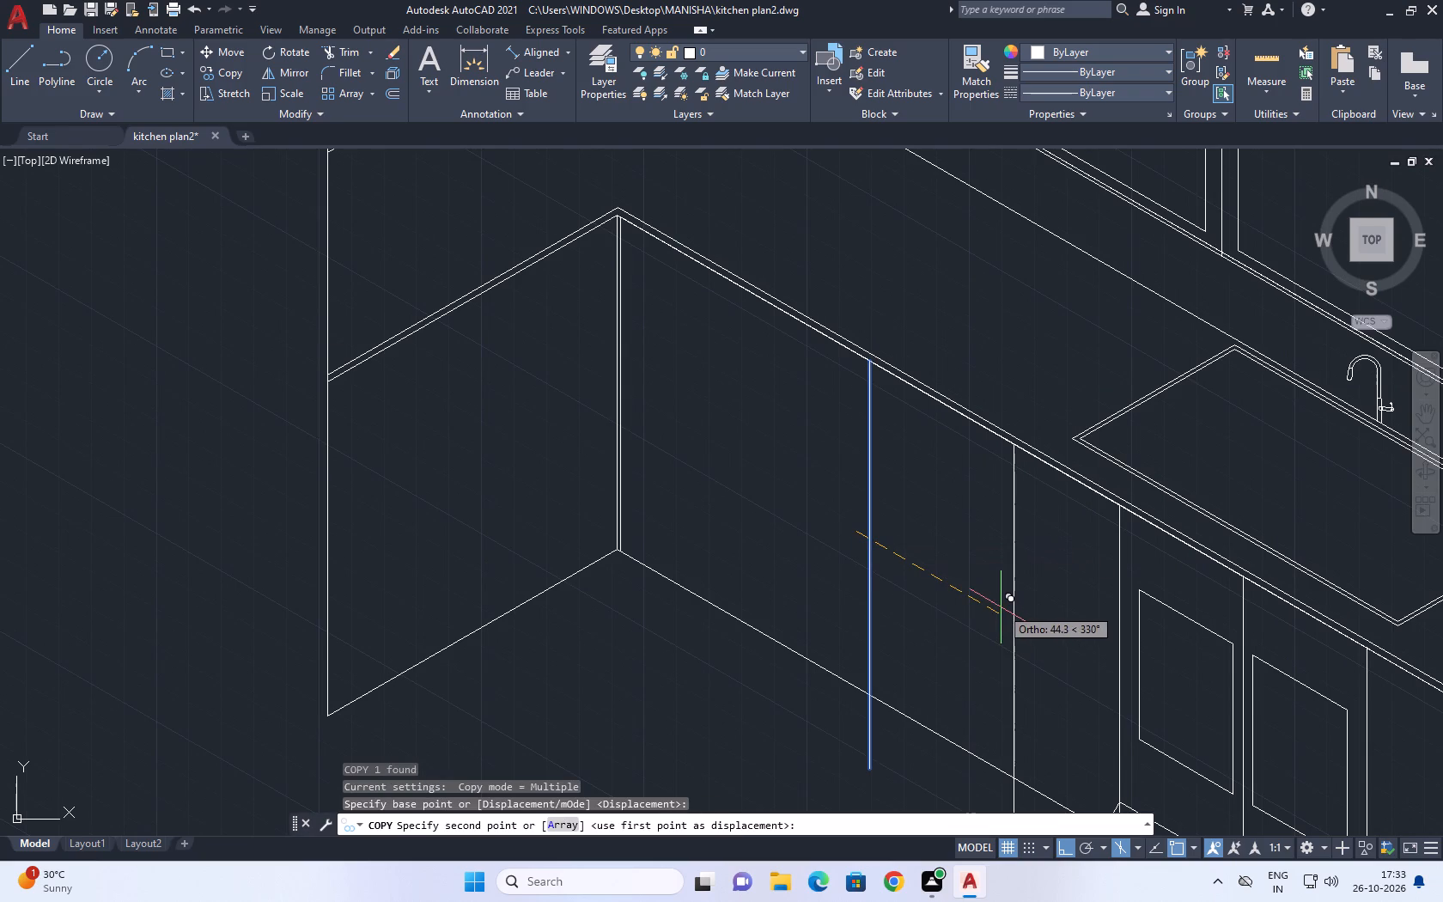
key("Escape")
Copy the vertical divider 38 units to each side along the base-cabinet run.
left_click(906, 504)
left_click(810, 505)
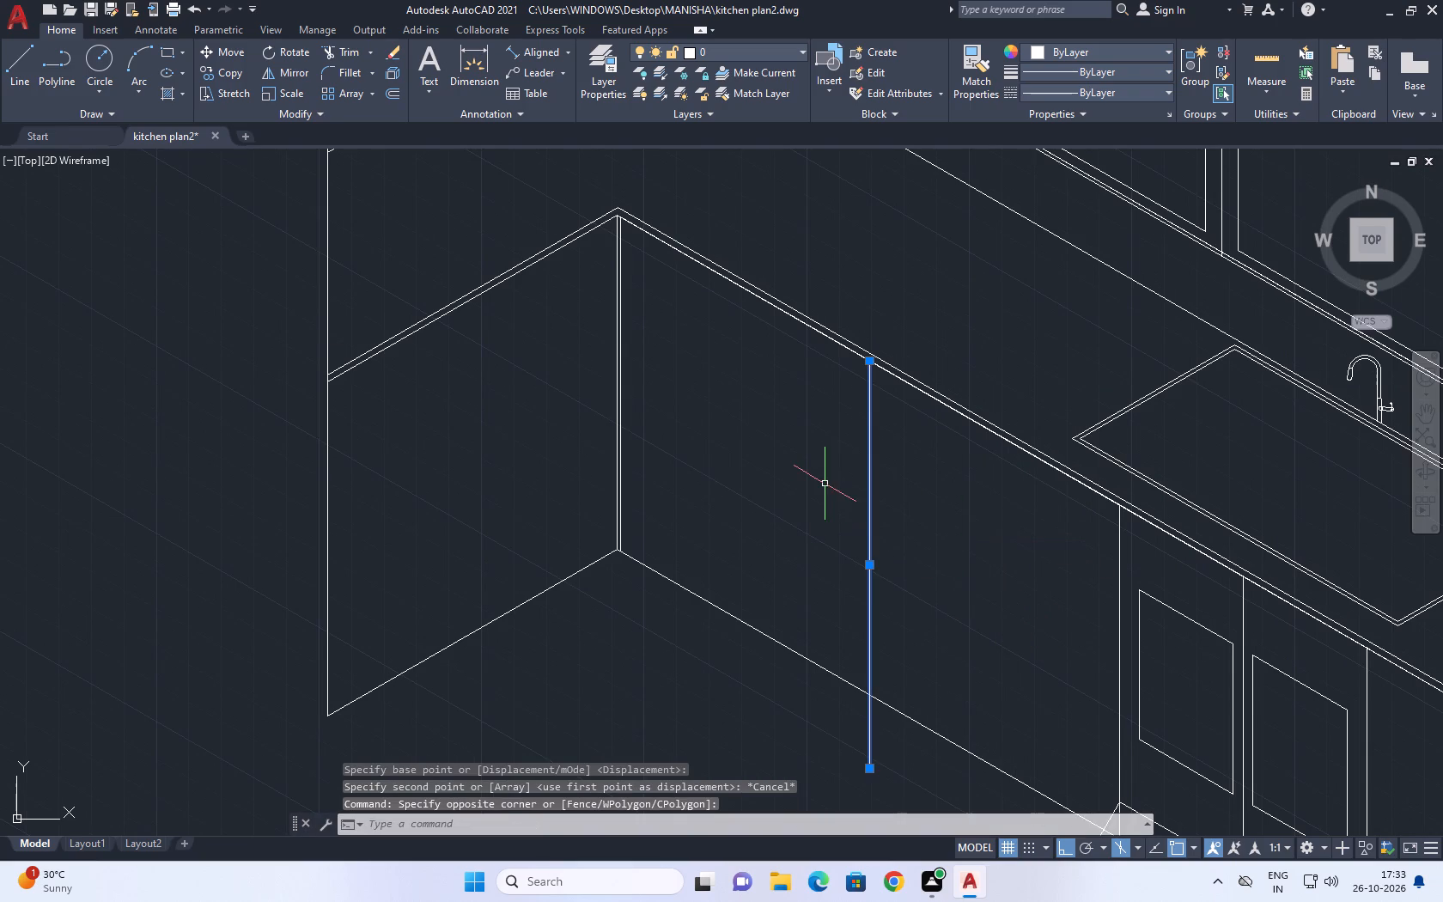
type("co")
key("space")
left_click(867, 561)
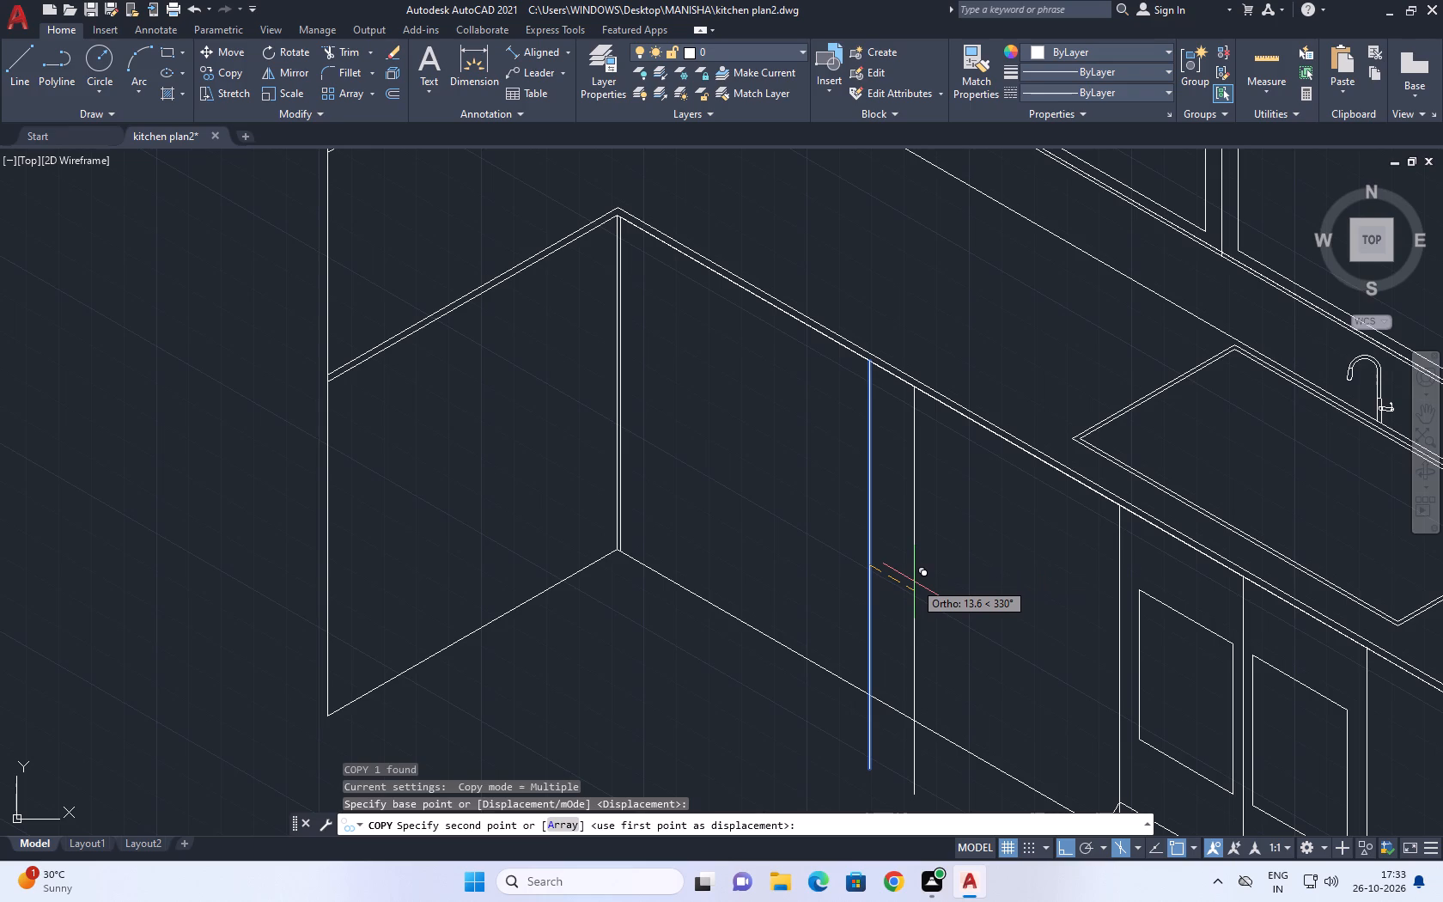
type("38")
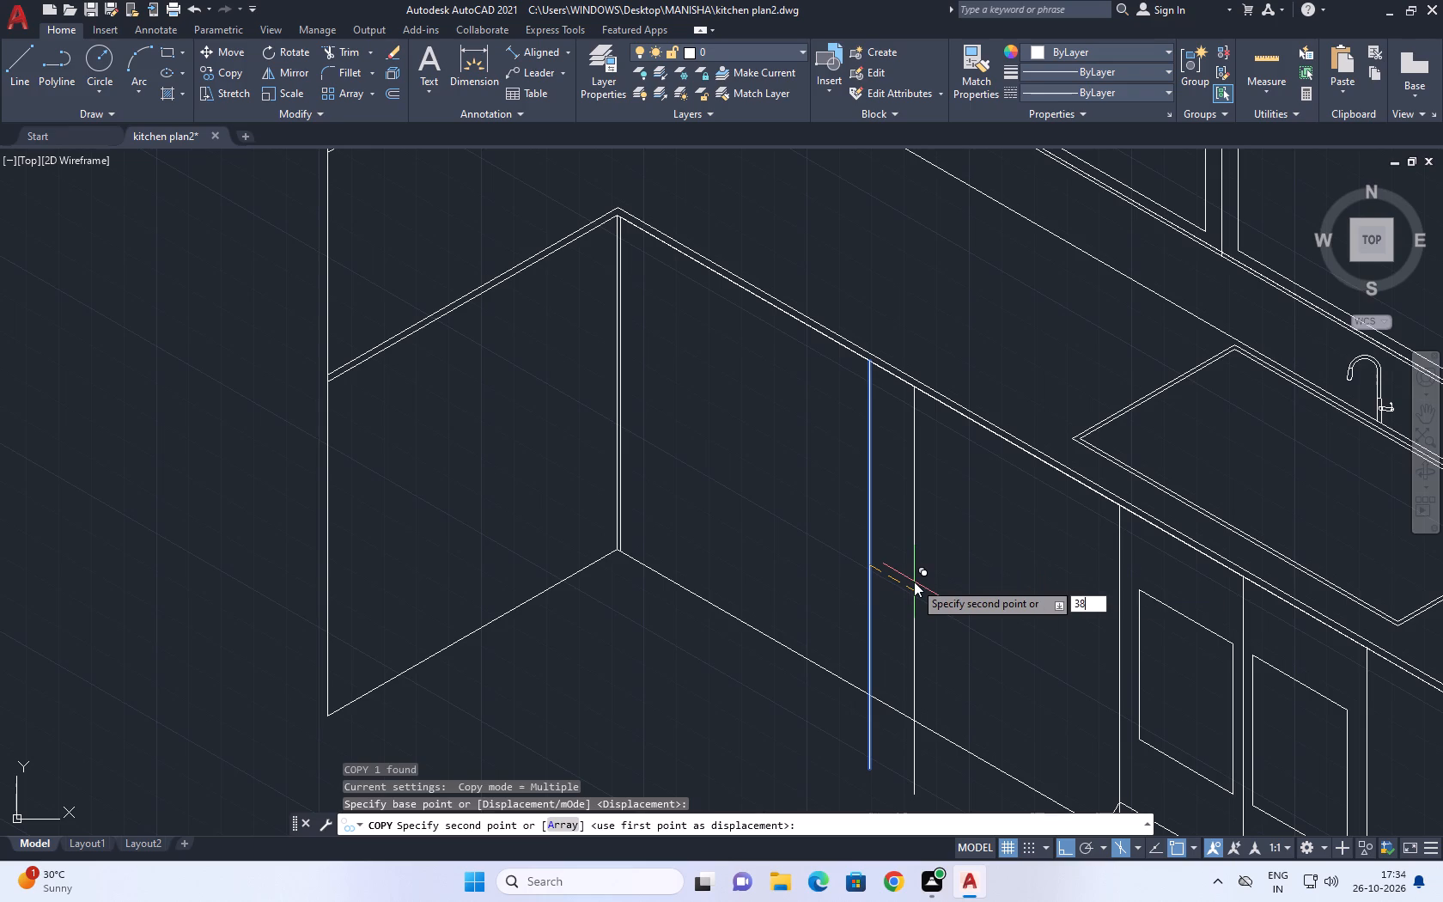
key("Return")
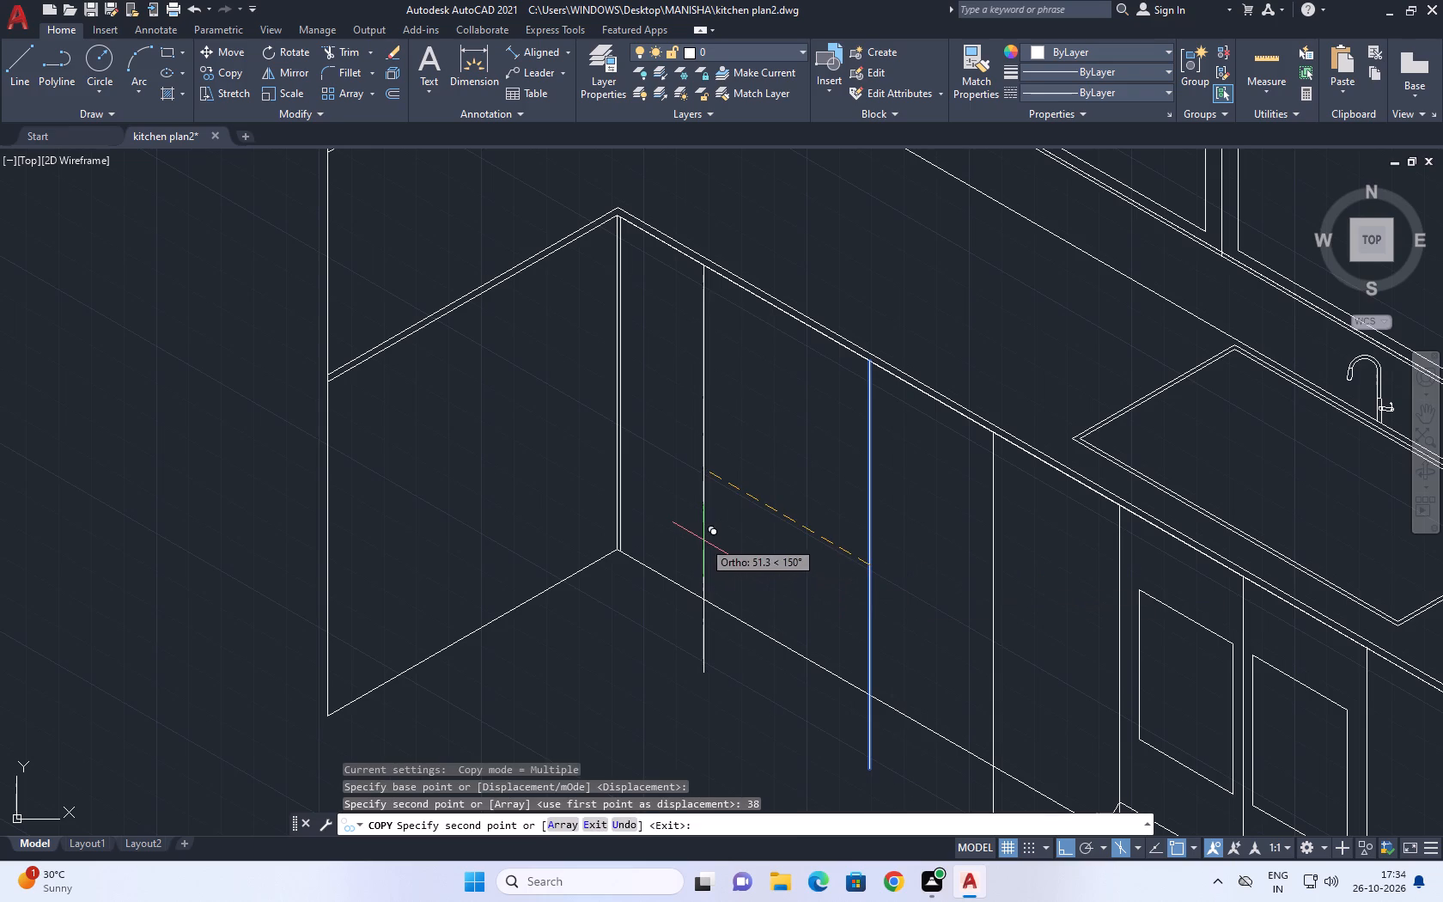
type("38")
key("Return")
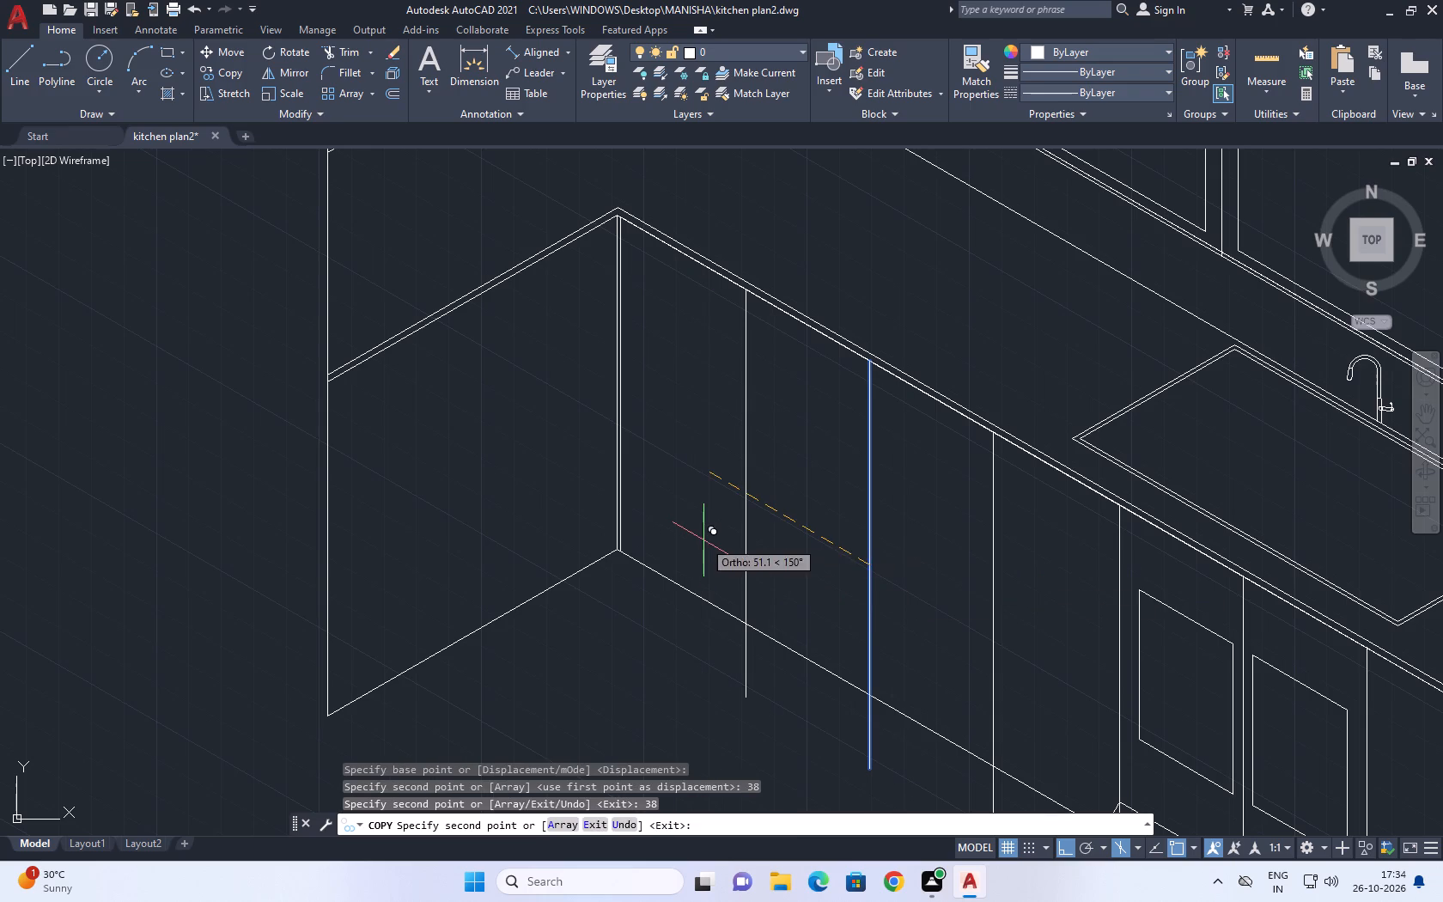
key("Escape")
Trim the ends of the three divider lines that extend below the cabinet base line.
middle_click_drag(871, 545, 813, 418)
type("tr")
key("space")
middle_click_drag(833, 453, 809, 374)
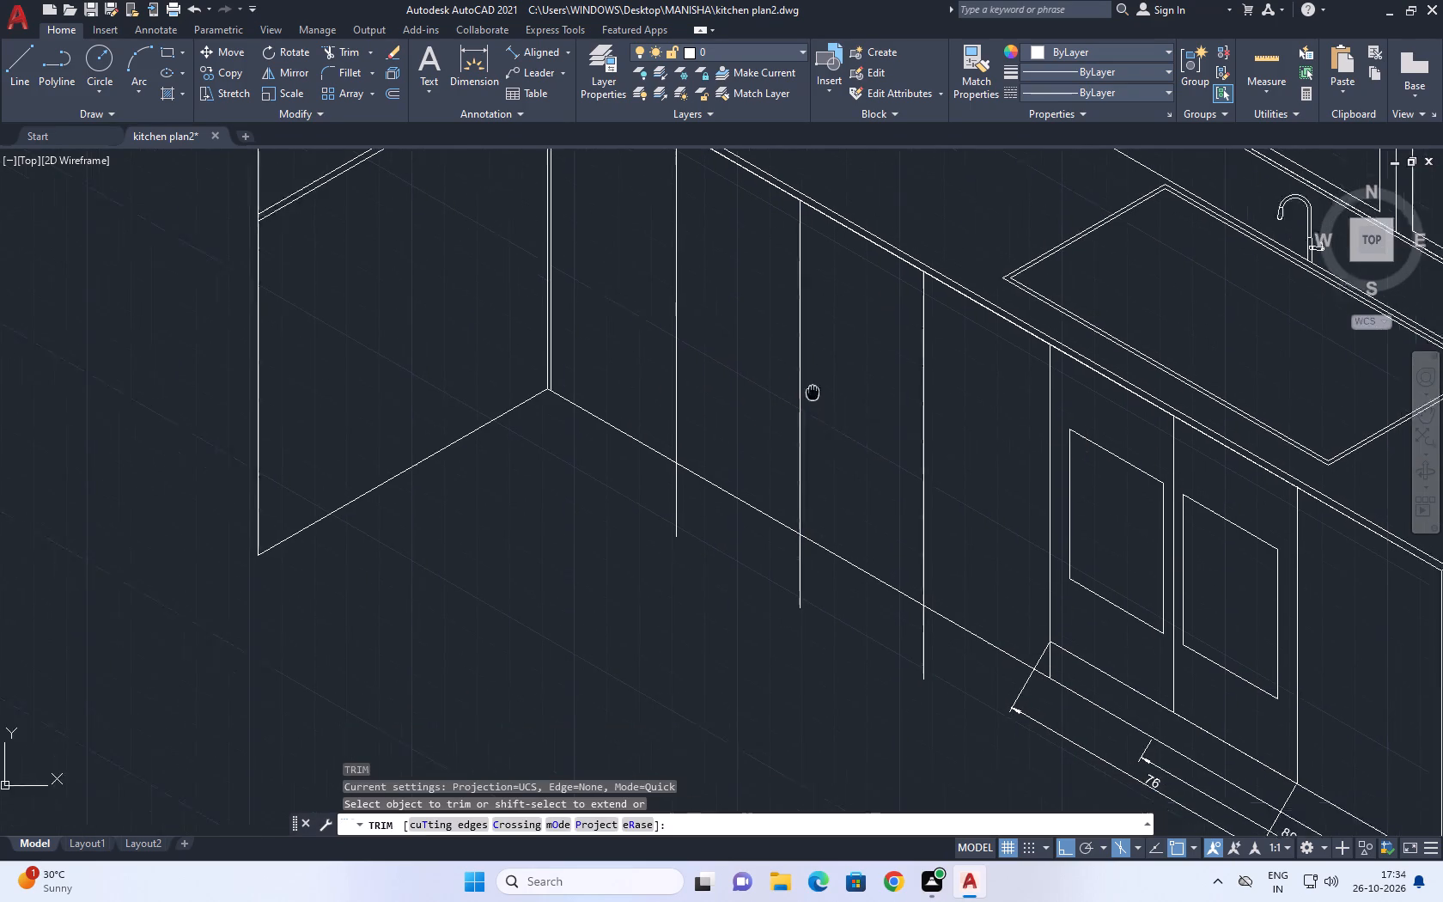
middle_click_drag(809, 374, 783, 271)
left_click(914, 518)
left_click(871, 492)
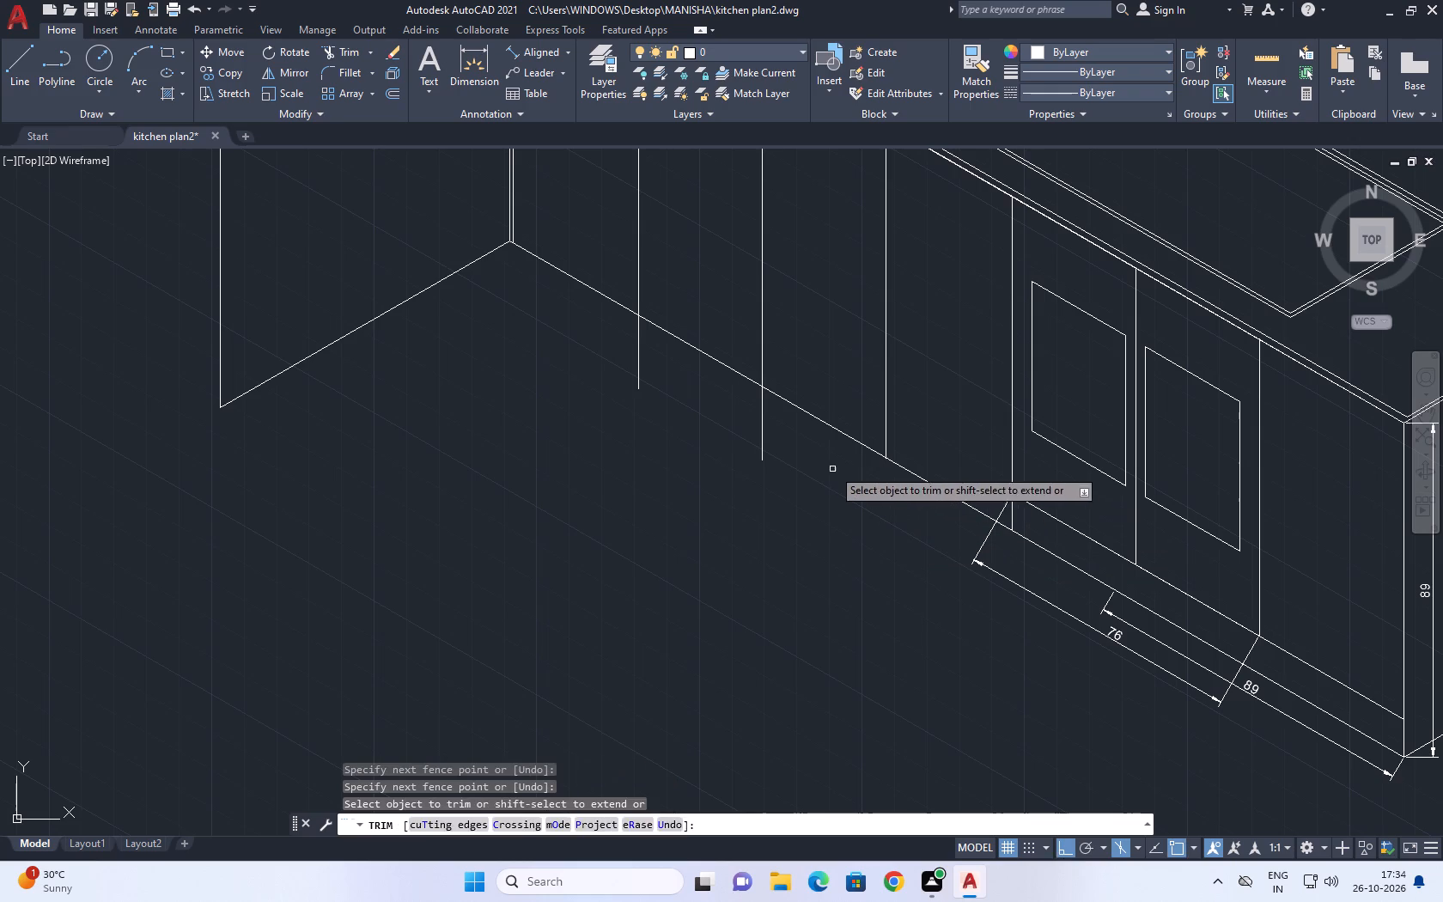
left_click(828, 467)
left_click(571, 346)
middle_click_drag(616, 364, 777, 477)
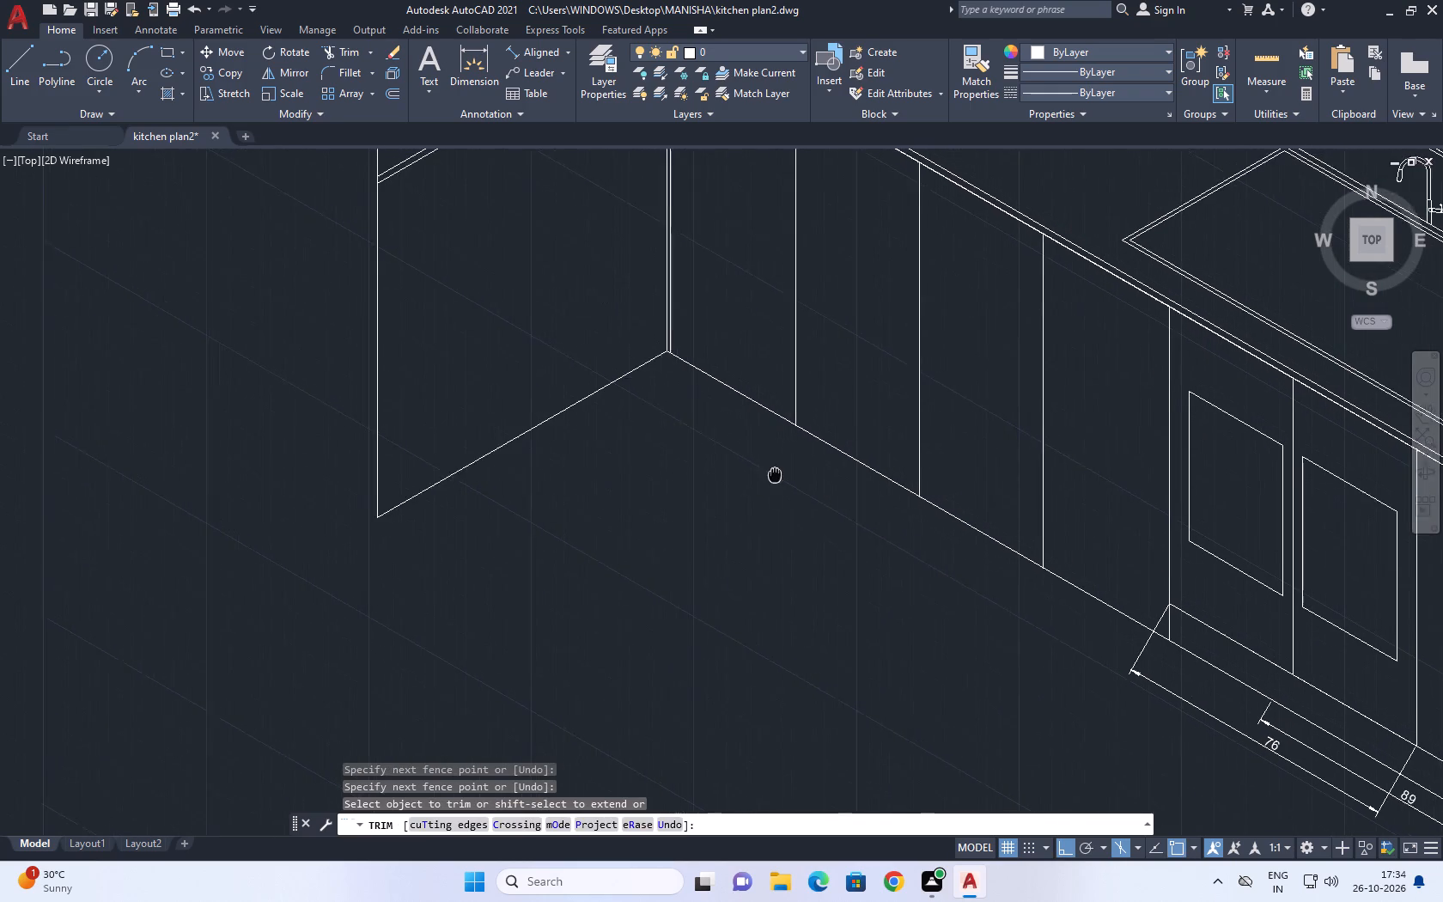
middle_click_drag(777, 477, 782, 480)
key("Escape")
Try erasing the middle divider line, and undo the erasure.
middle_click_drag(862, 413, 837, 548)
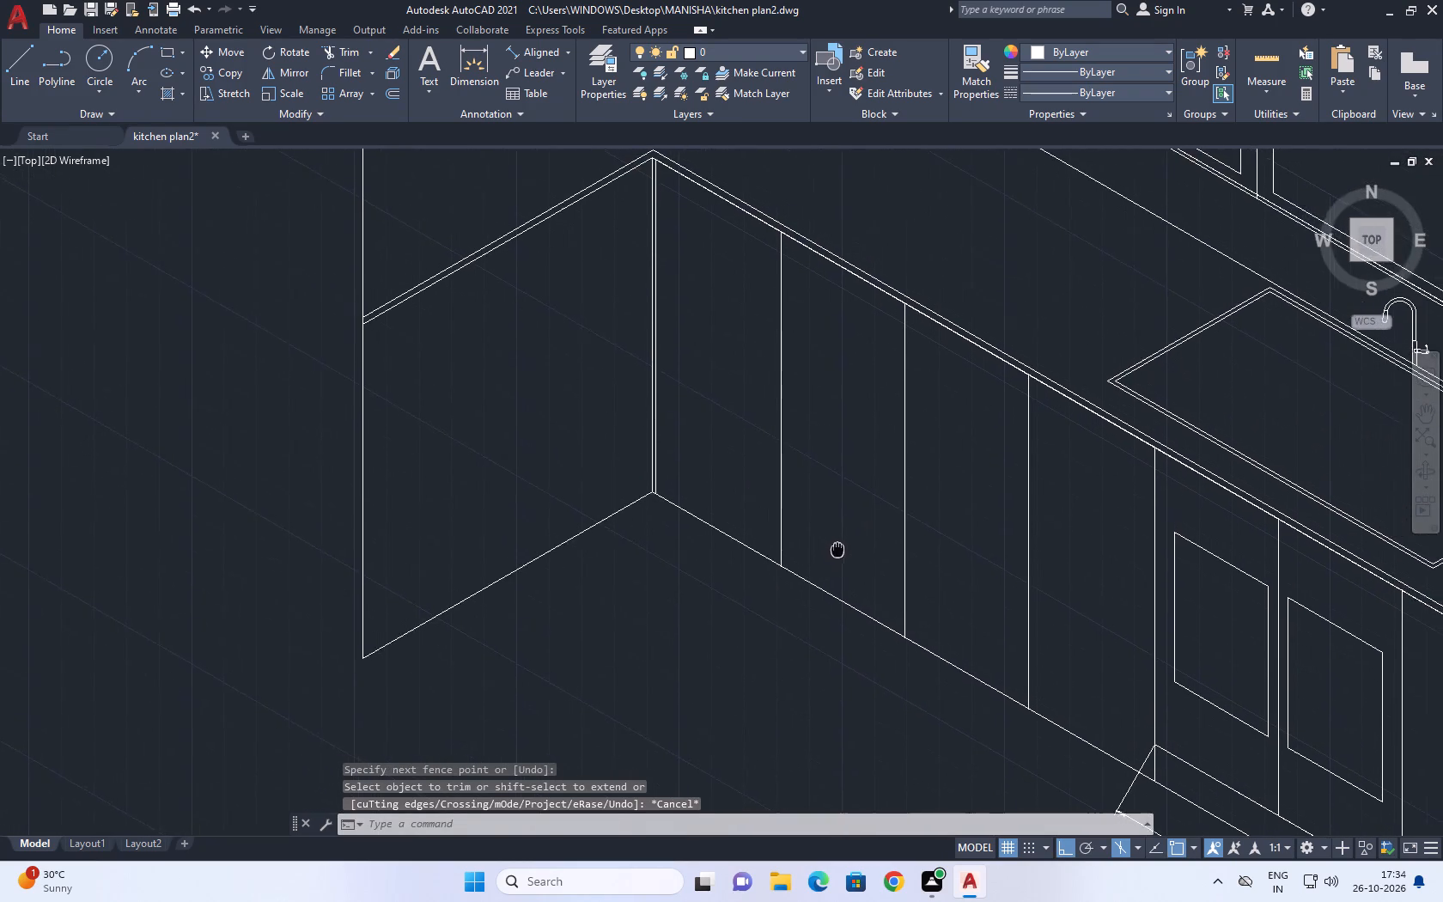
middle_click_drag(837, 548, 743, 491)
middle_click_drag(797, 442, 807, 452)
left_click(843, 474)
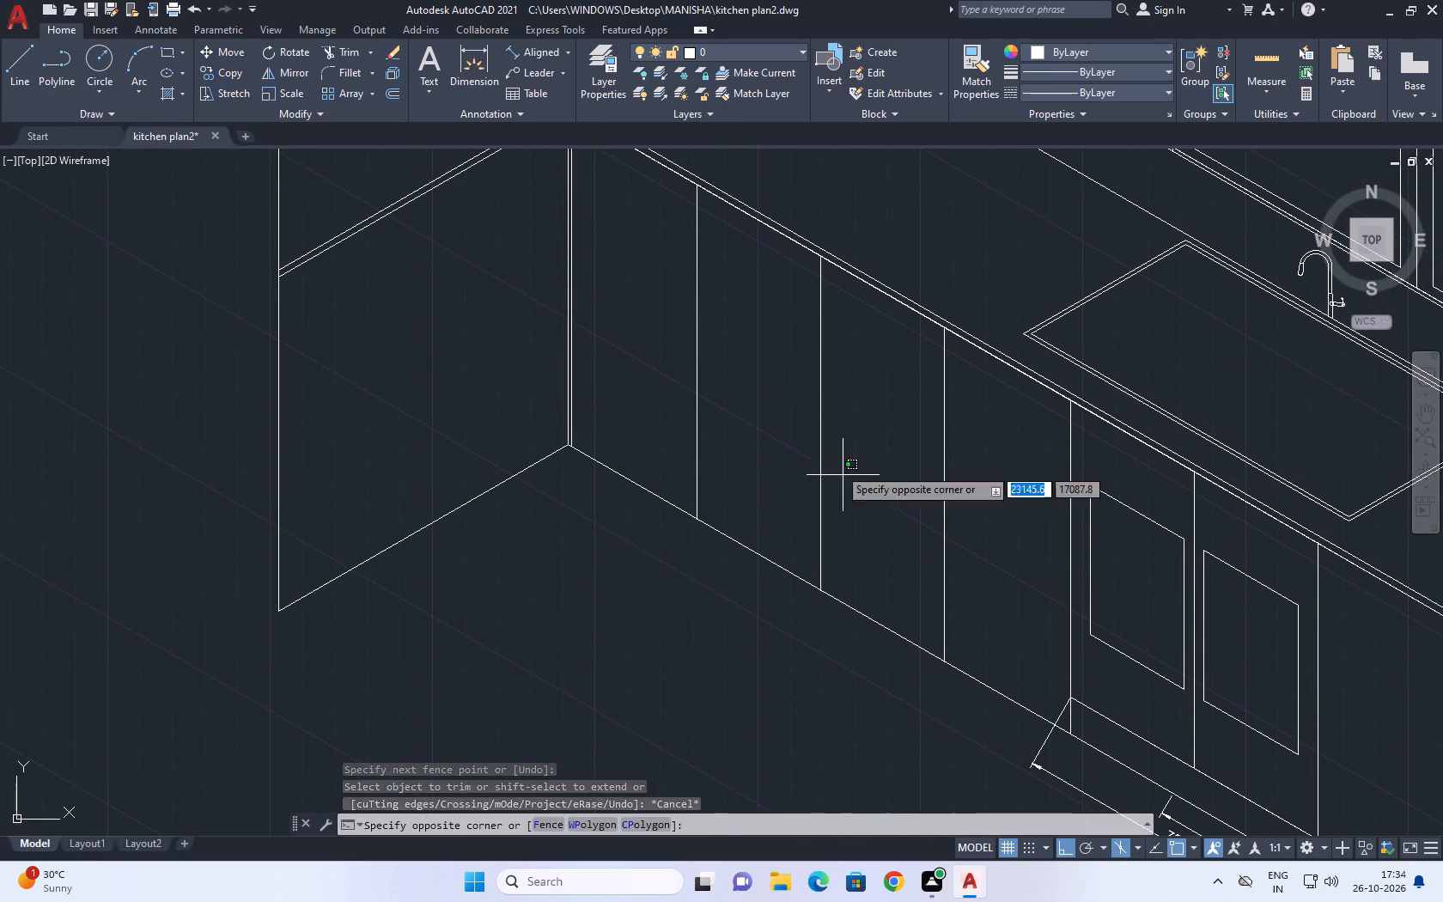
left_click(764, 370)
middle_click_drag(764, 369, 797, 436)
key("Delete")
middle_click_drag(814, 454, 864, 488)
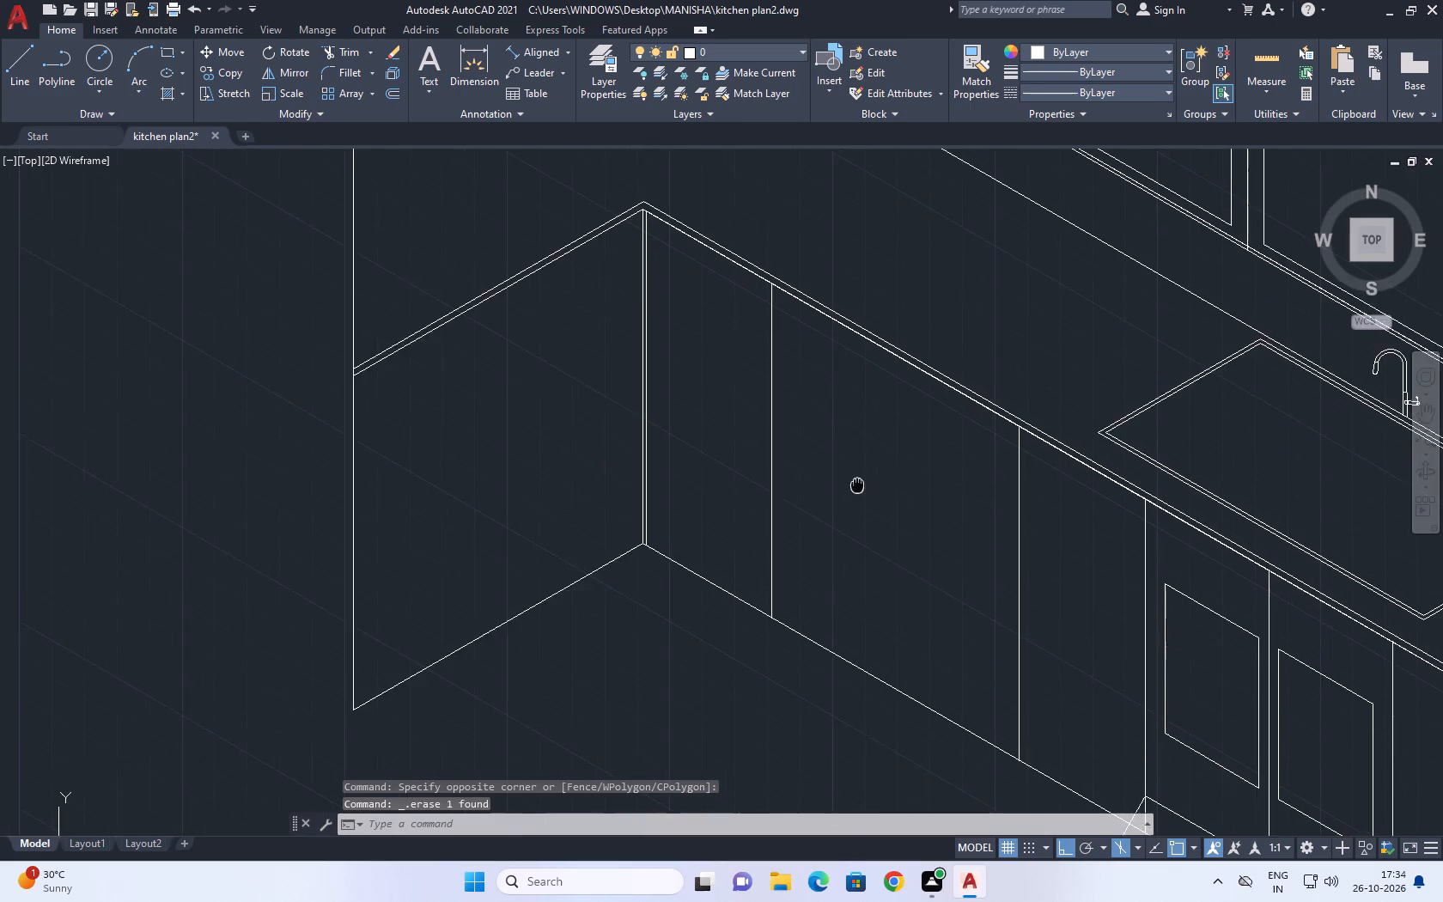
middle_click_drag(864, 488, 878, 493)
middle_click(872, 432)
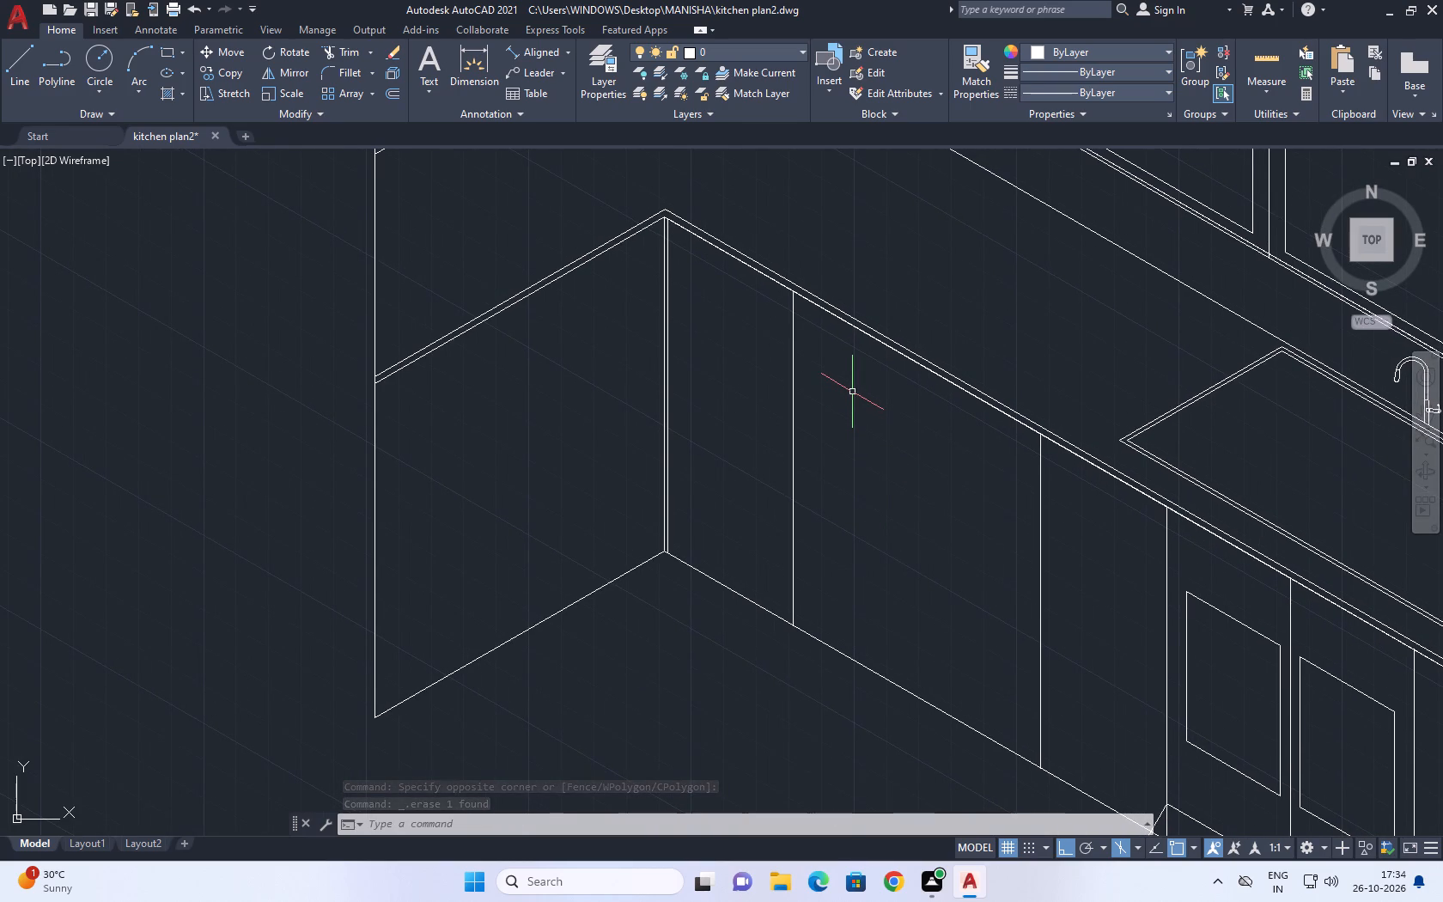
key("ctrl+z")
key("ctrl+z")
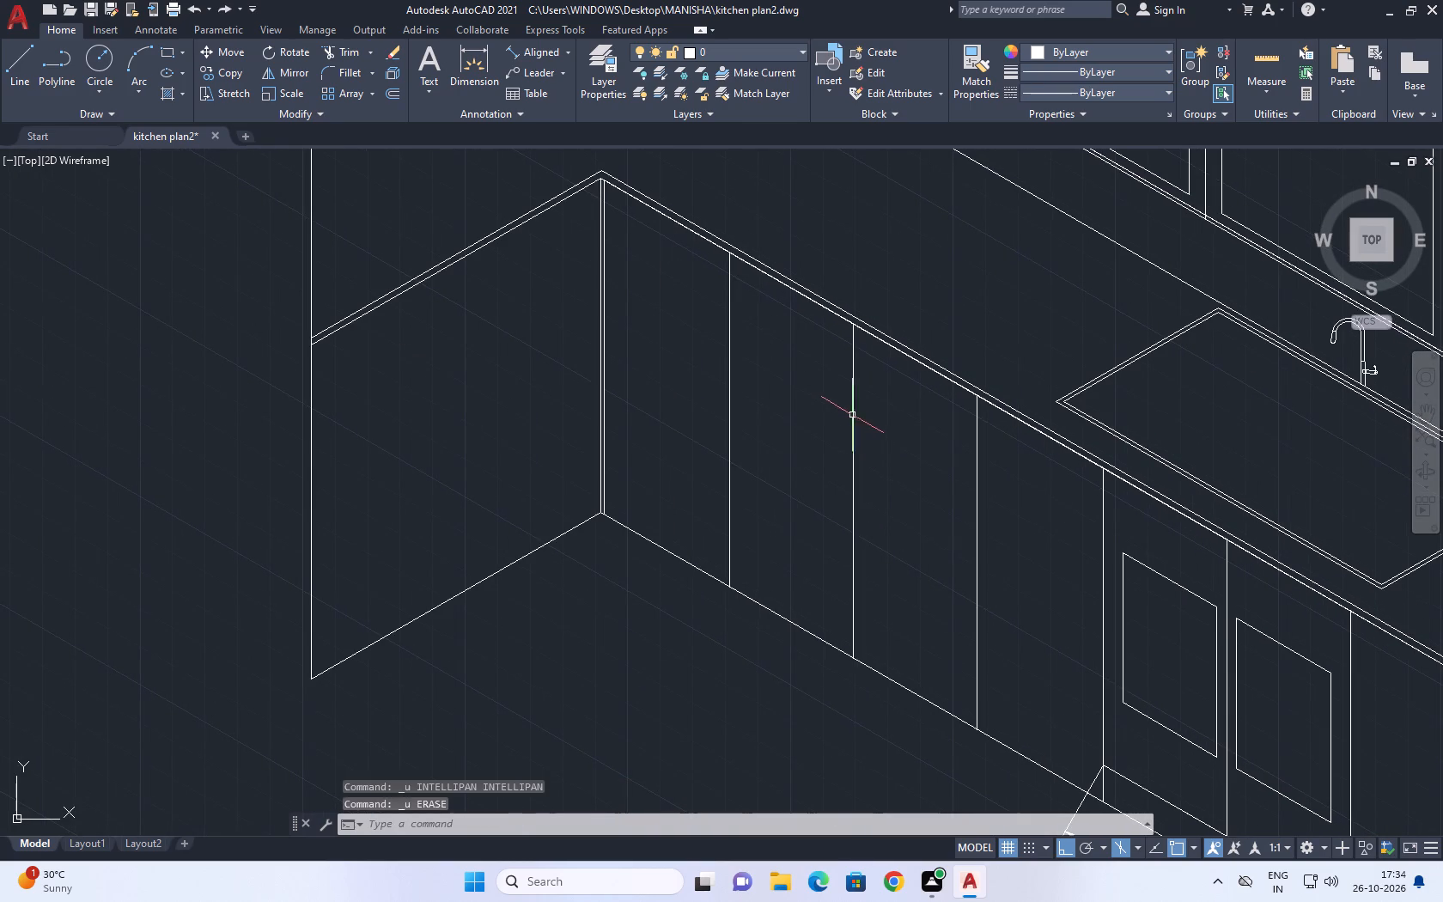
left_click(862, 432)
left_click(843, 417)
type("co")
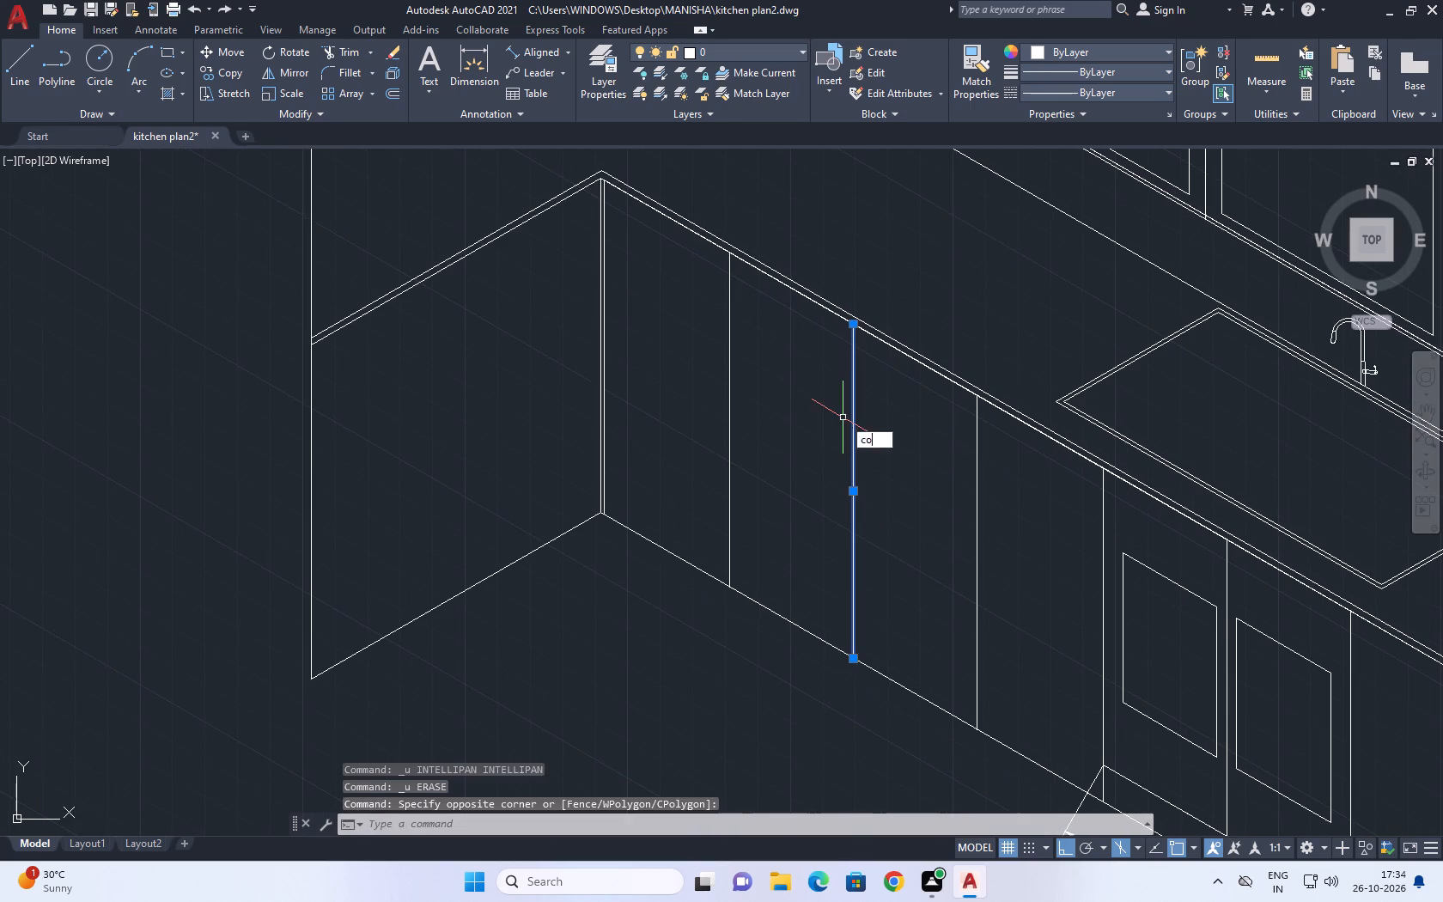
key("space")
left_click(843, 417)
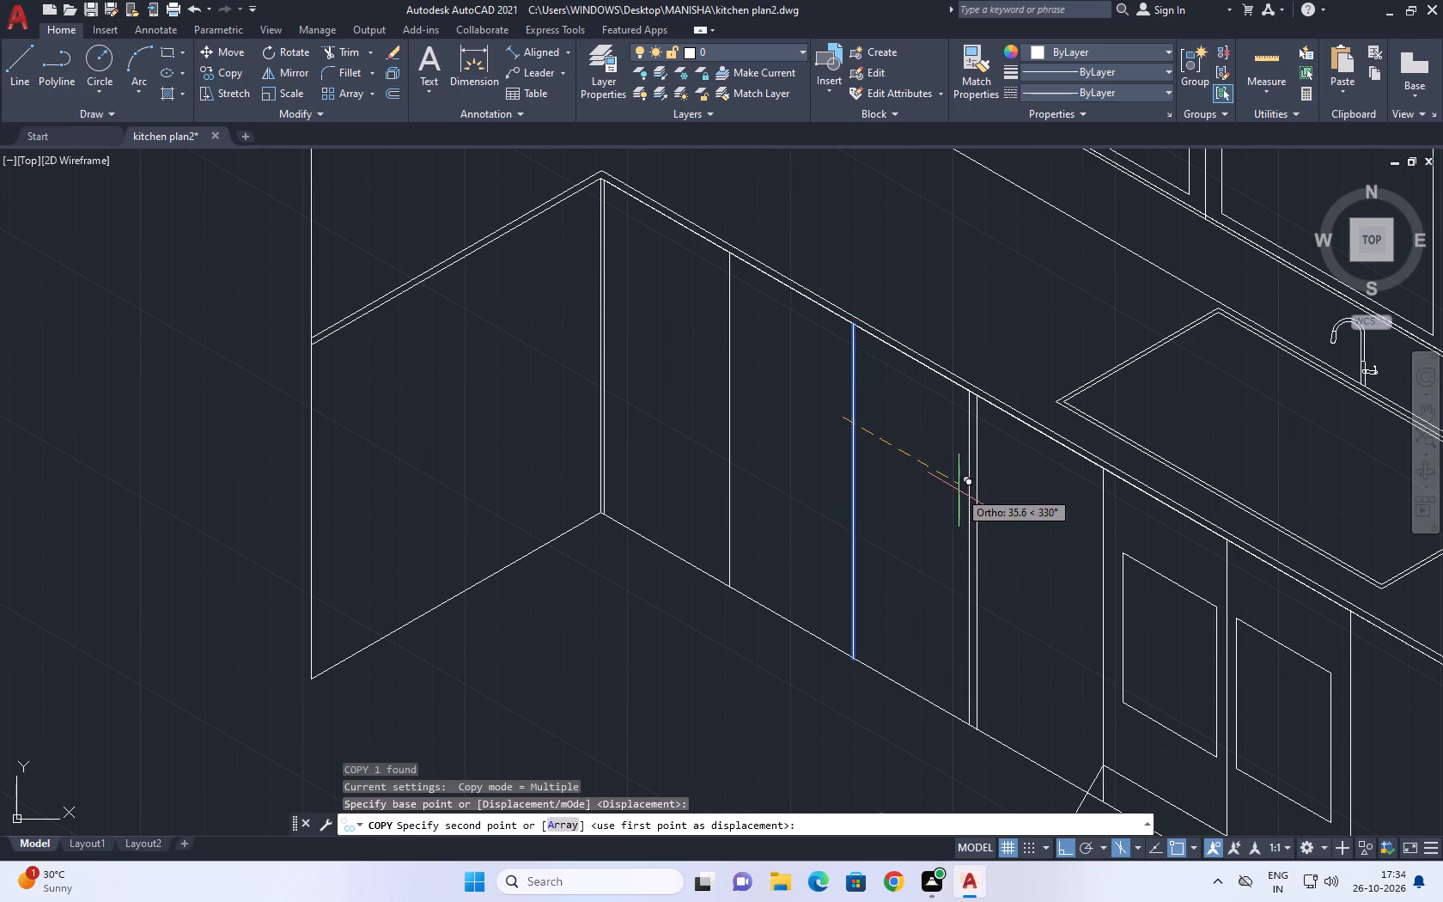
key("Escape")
Copy the divider nearest the sink cabinet 5 units toward the middle divider.
left_click(968, 494)
double_click(977, 499)
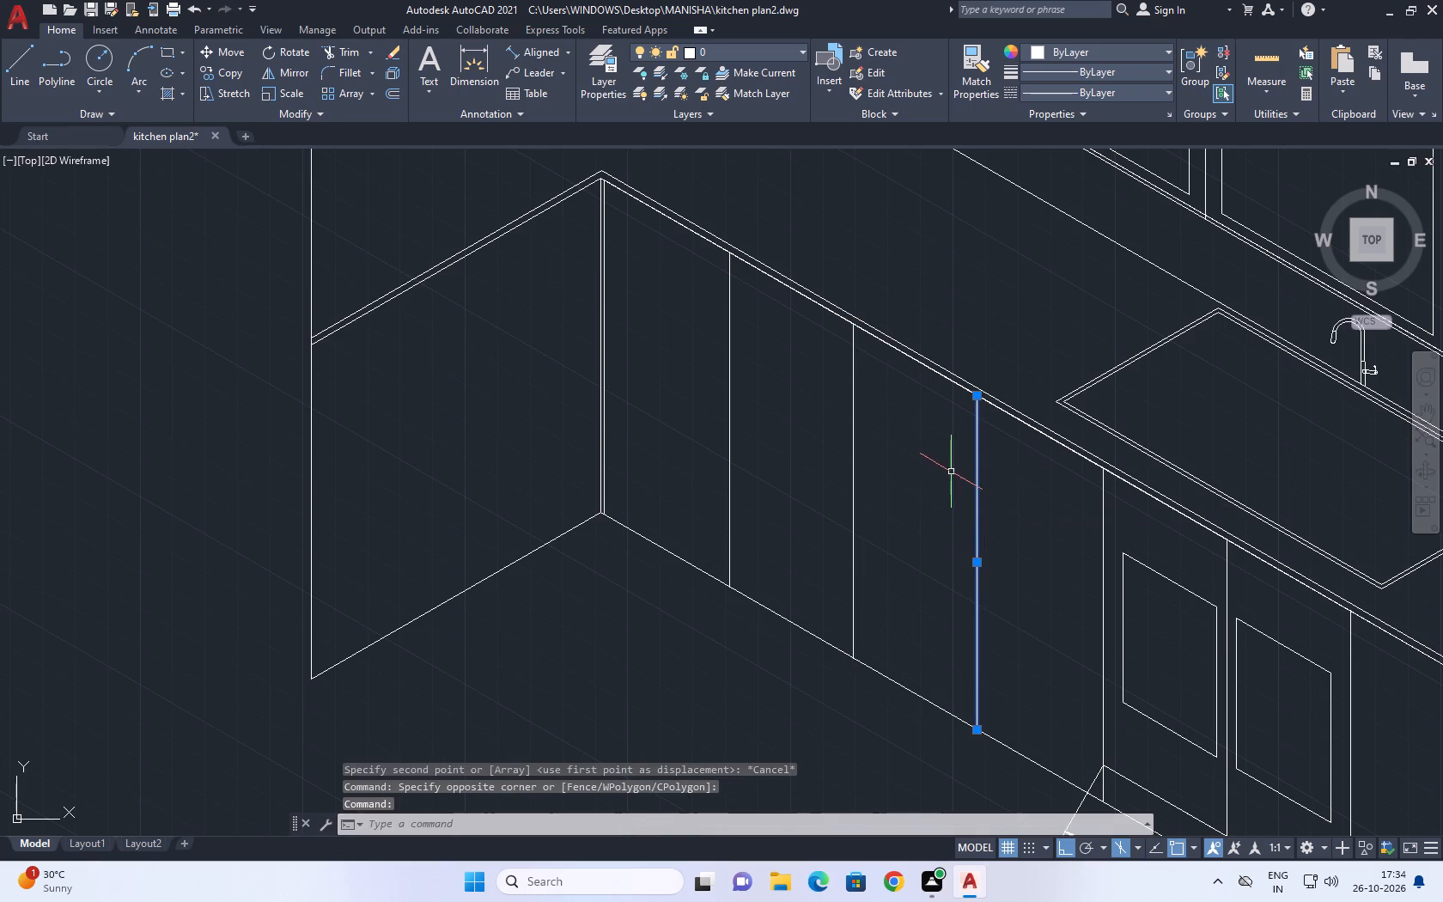
type("co")
key("space")
left_click(965, 520)
type("5")
key("space")
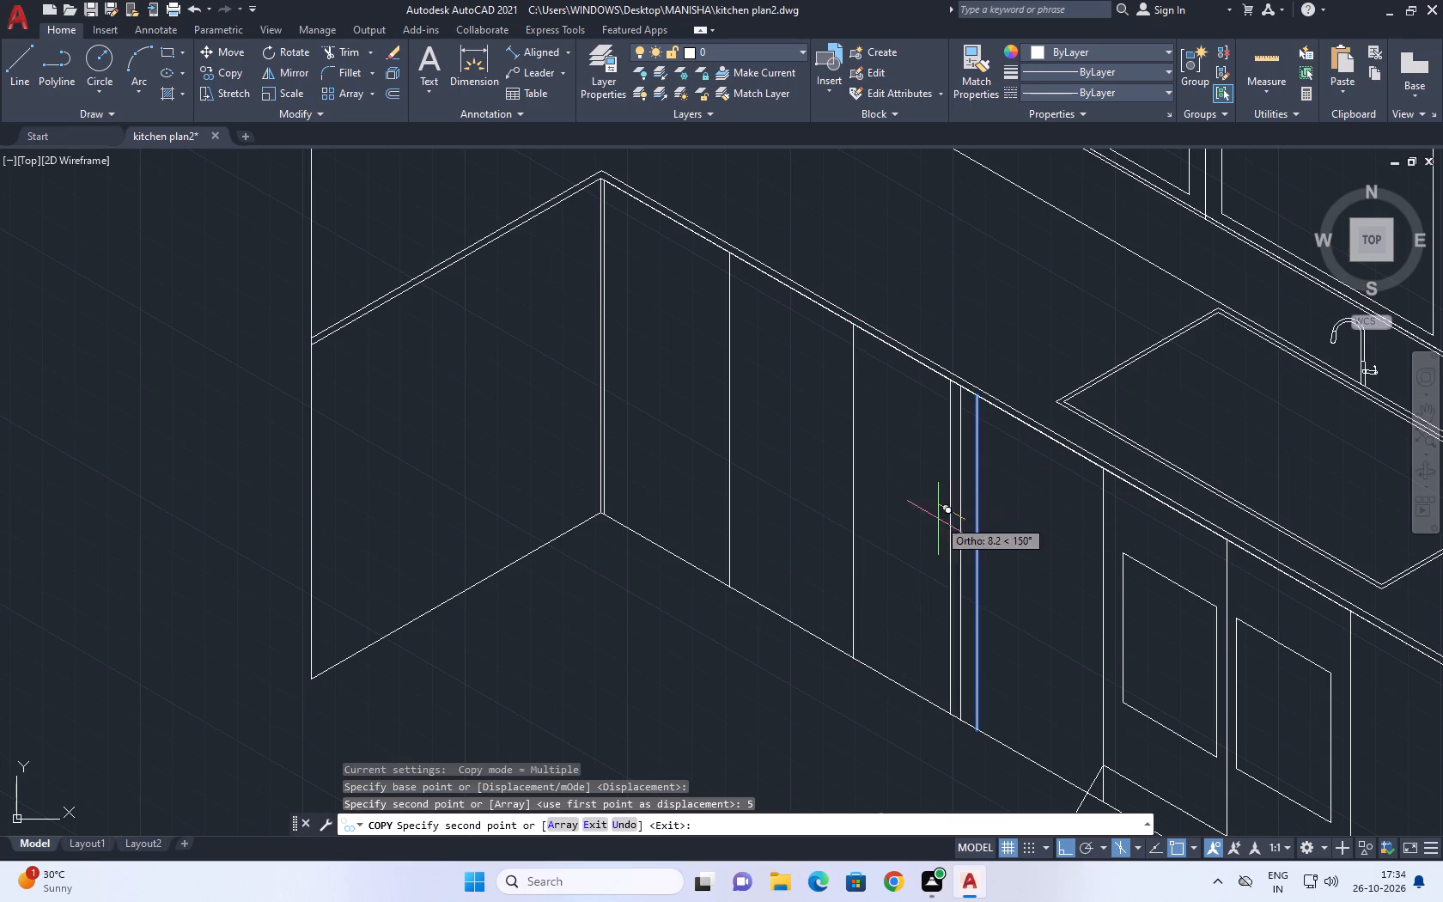
key("Escape")
Copy the divider nearest the inside corner 5 units toward the middle divider.
left_click_drag(729, 400, 721, 401)
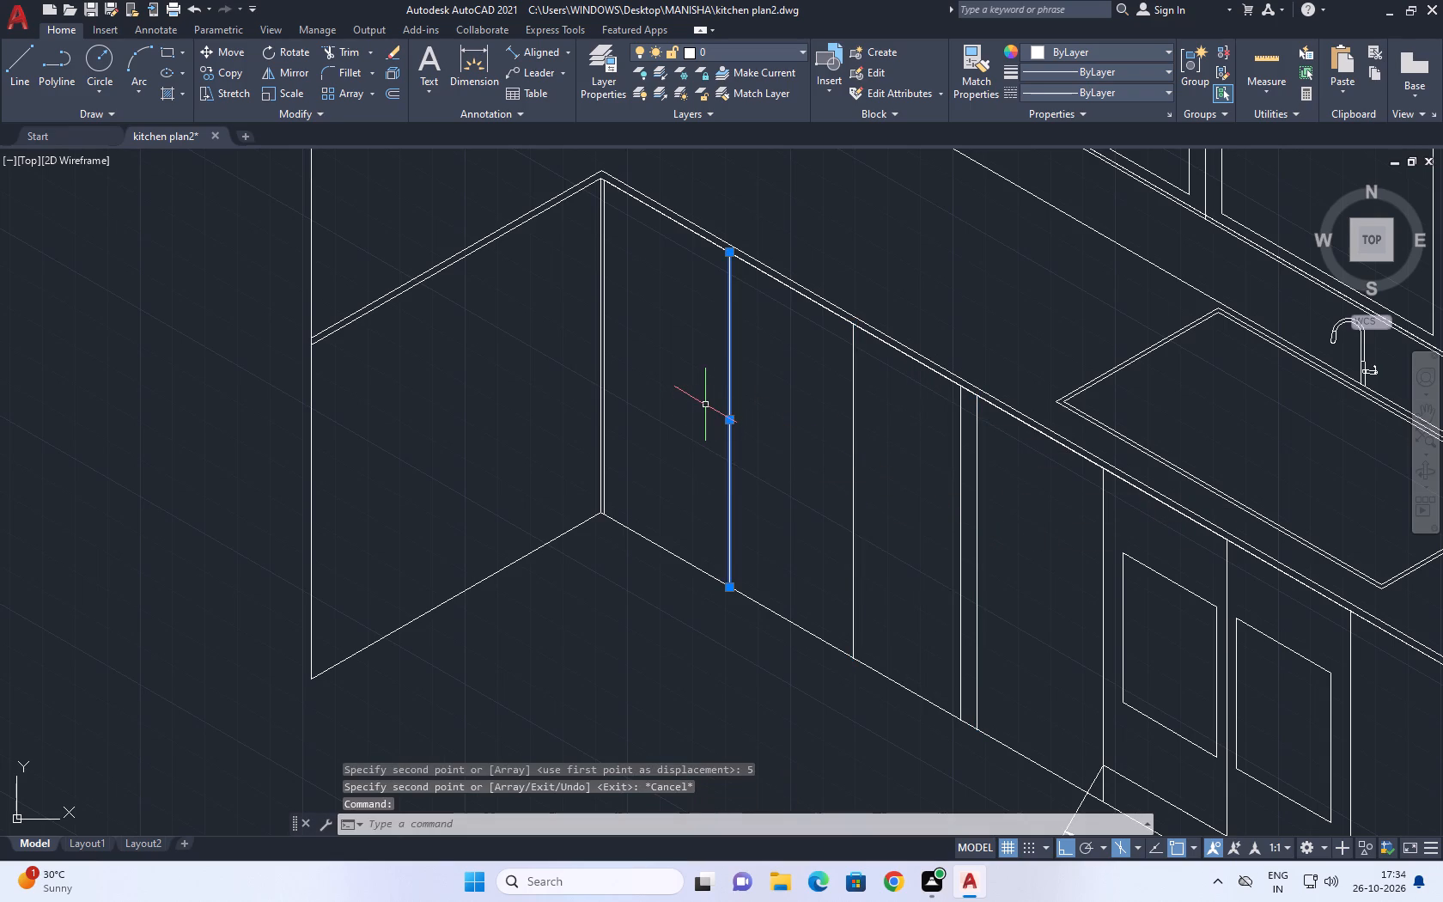
key("c")
type("o")
key("space")
left_click_drag(705, 405, 728, 423)
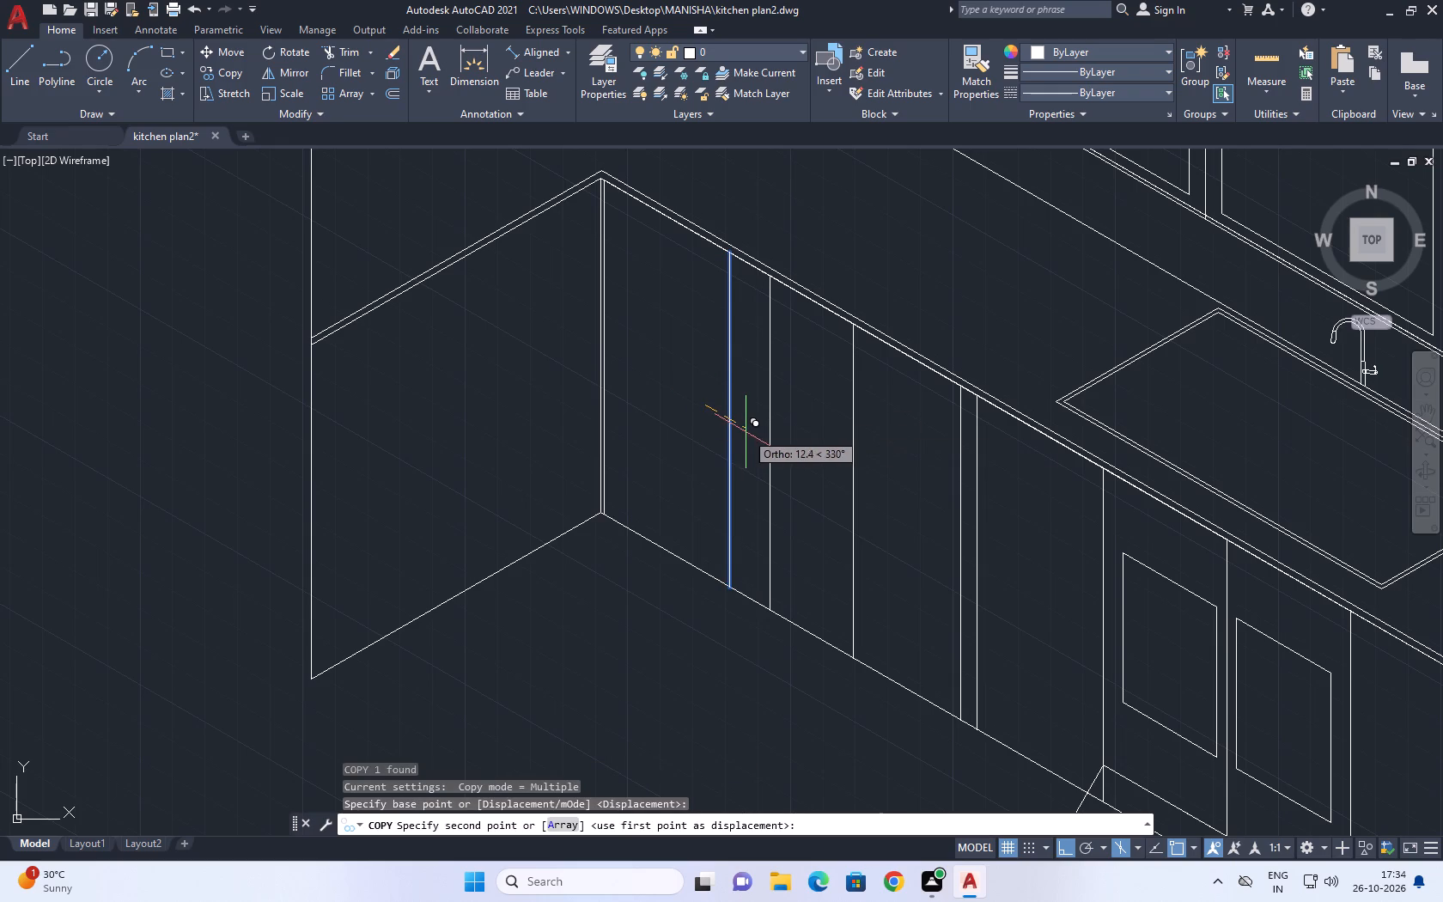
key("5")
key("space")
key("Escape")
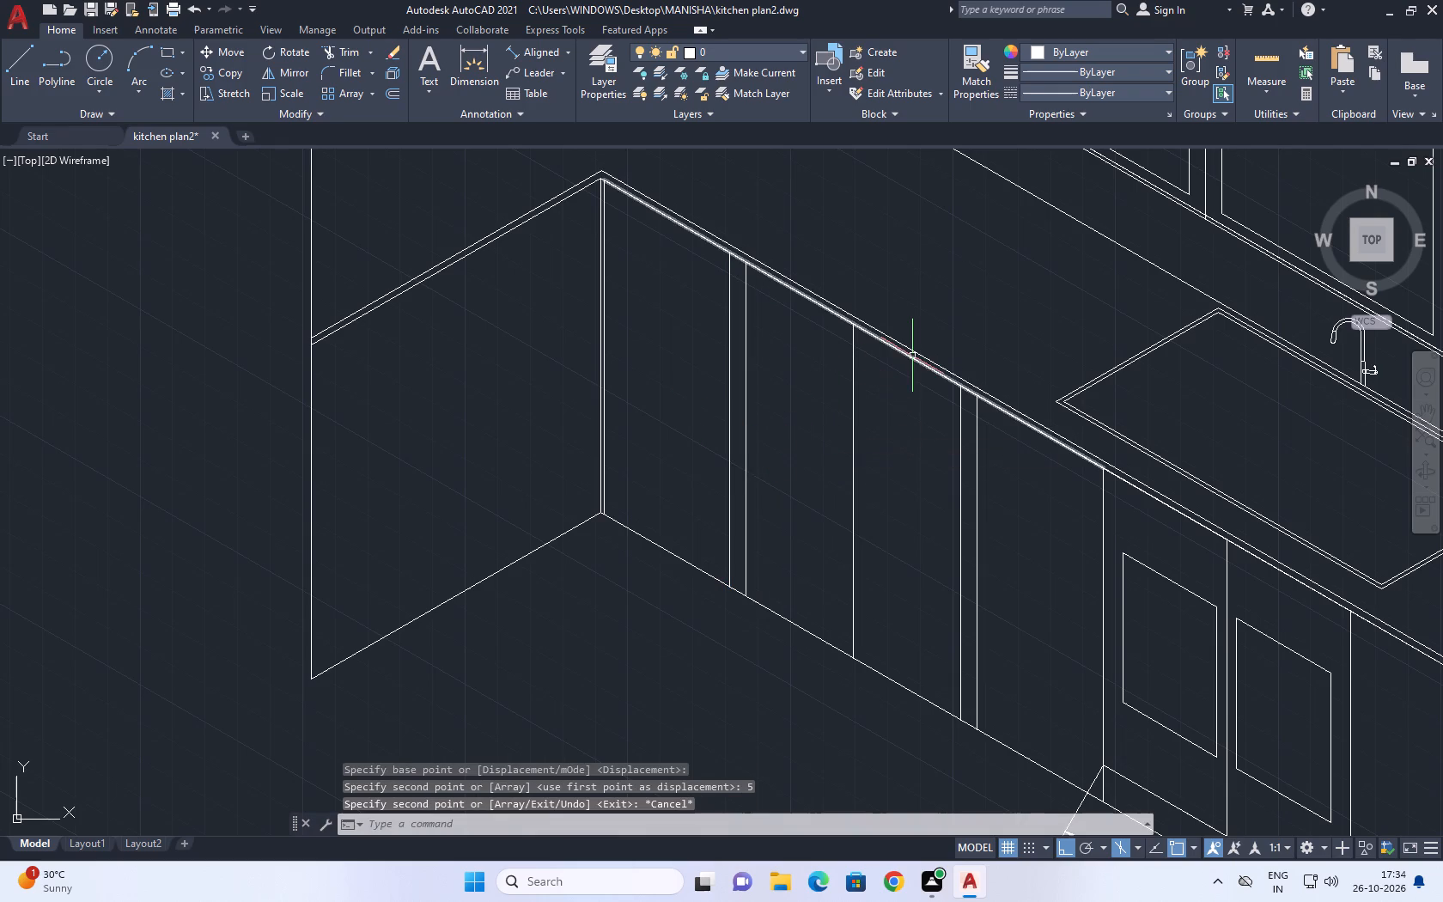
Copy the countertop's underside line 5 units straight down across the base-cabinet run.
left_click(911, 357)
middle_click_drag(900, 397, 907, 440)
key("c")
key("o")
key("space")
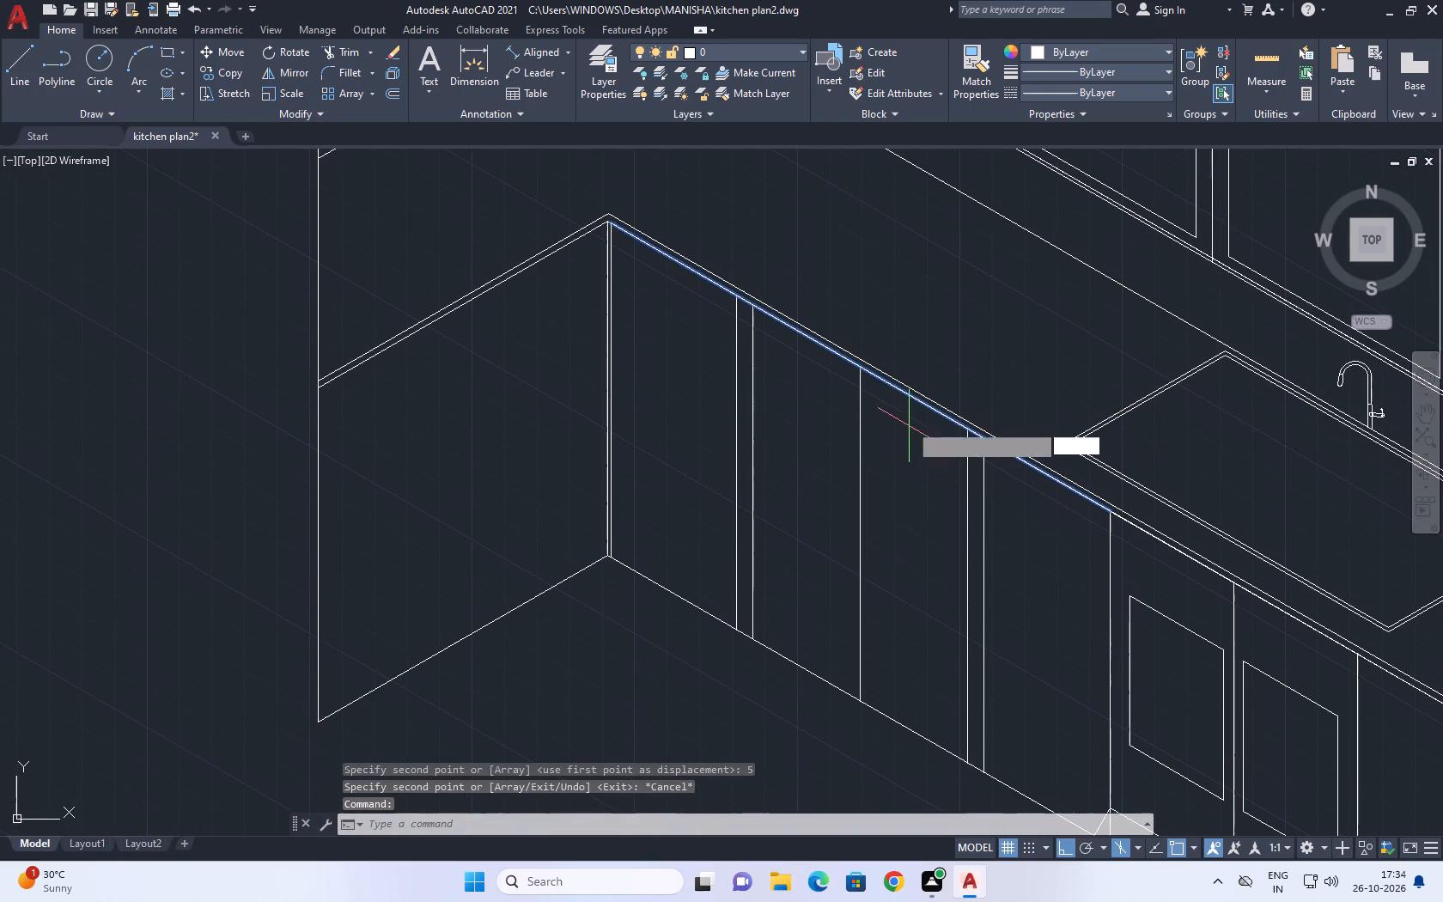
left_click(913, 421)
type("5")
key("space")
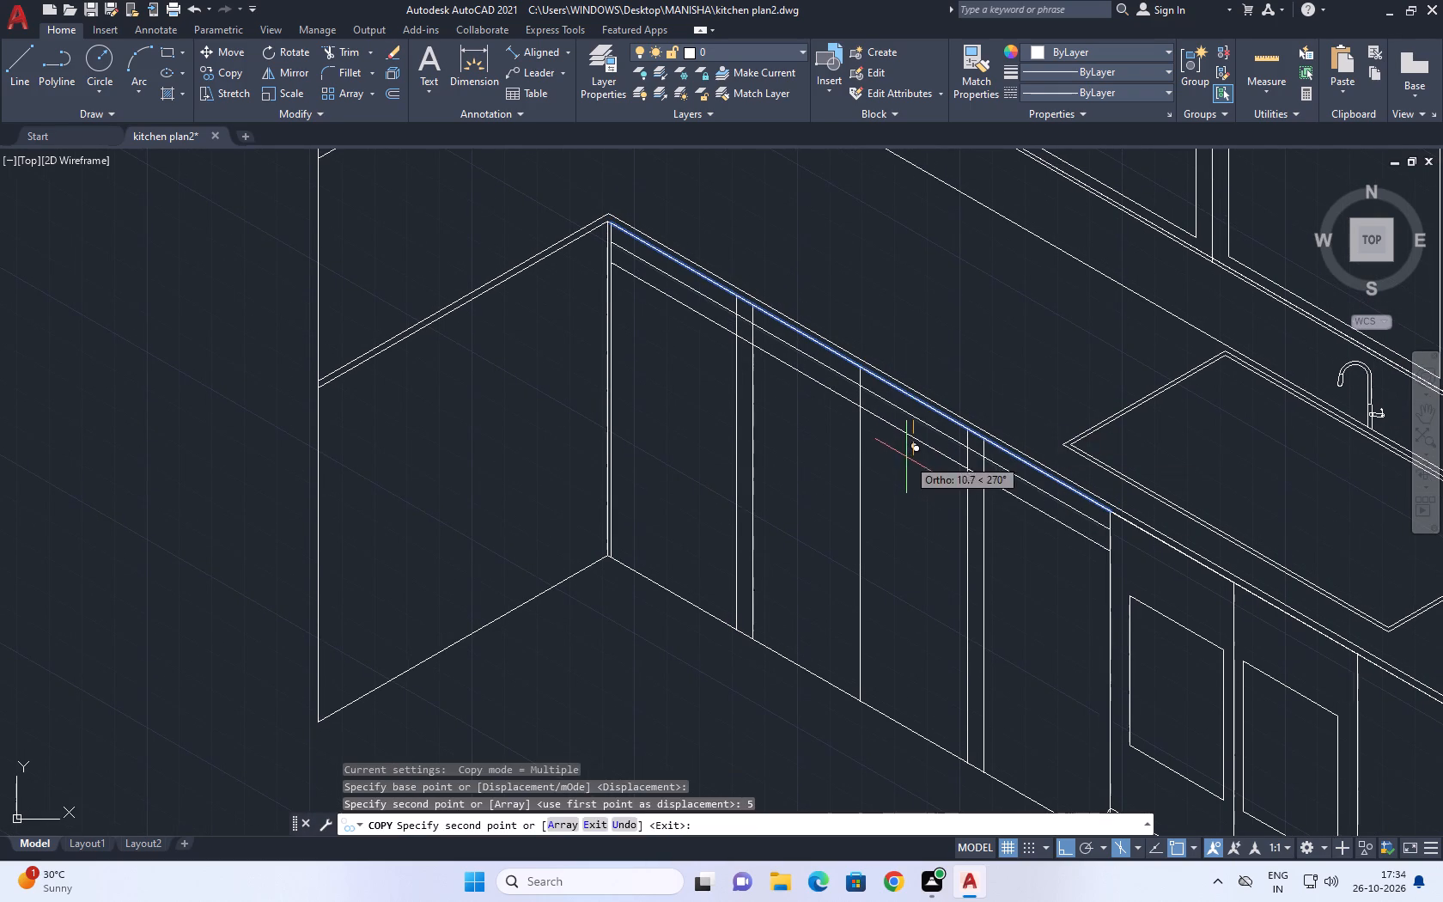
middle_click_drag(906, 503, 899, 396)
key("Escape")
Copy the cabinet base line 5 units straight up.
left_click(890, 614)
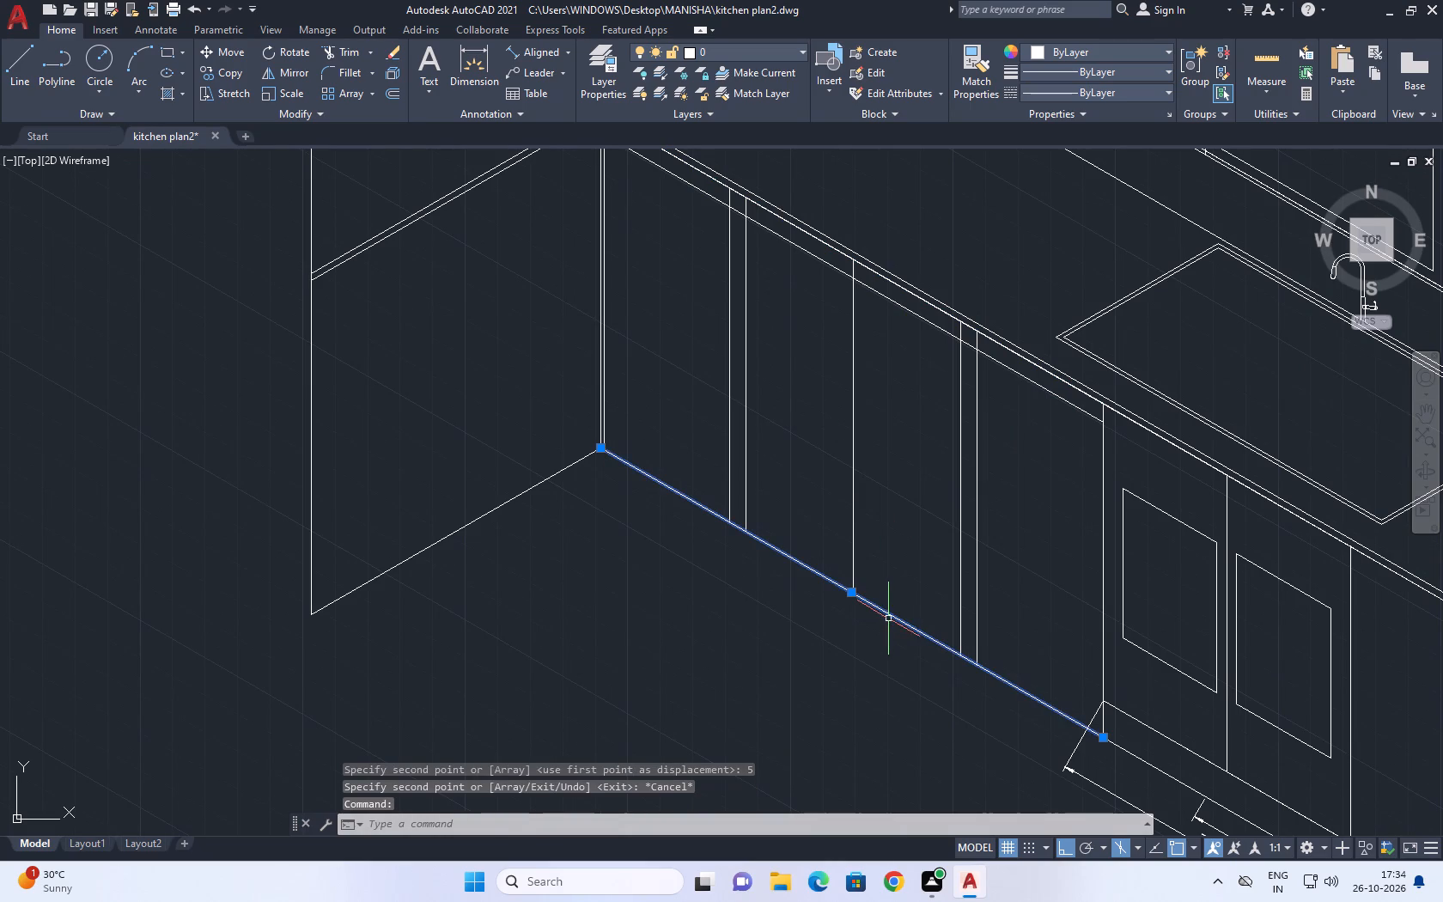
key("c")
type("o")
key("space")
left_click_drag(889, 616, 892, 607)
key("5")
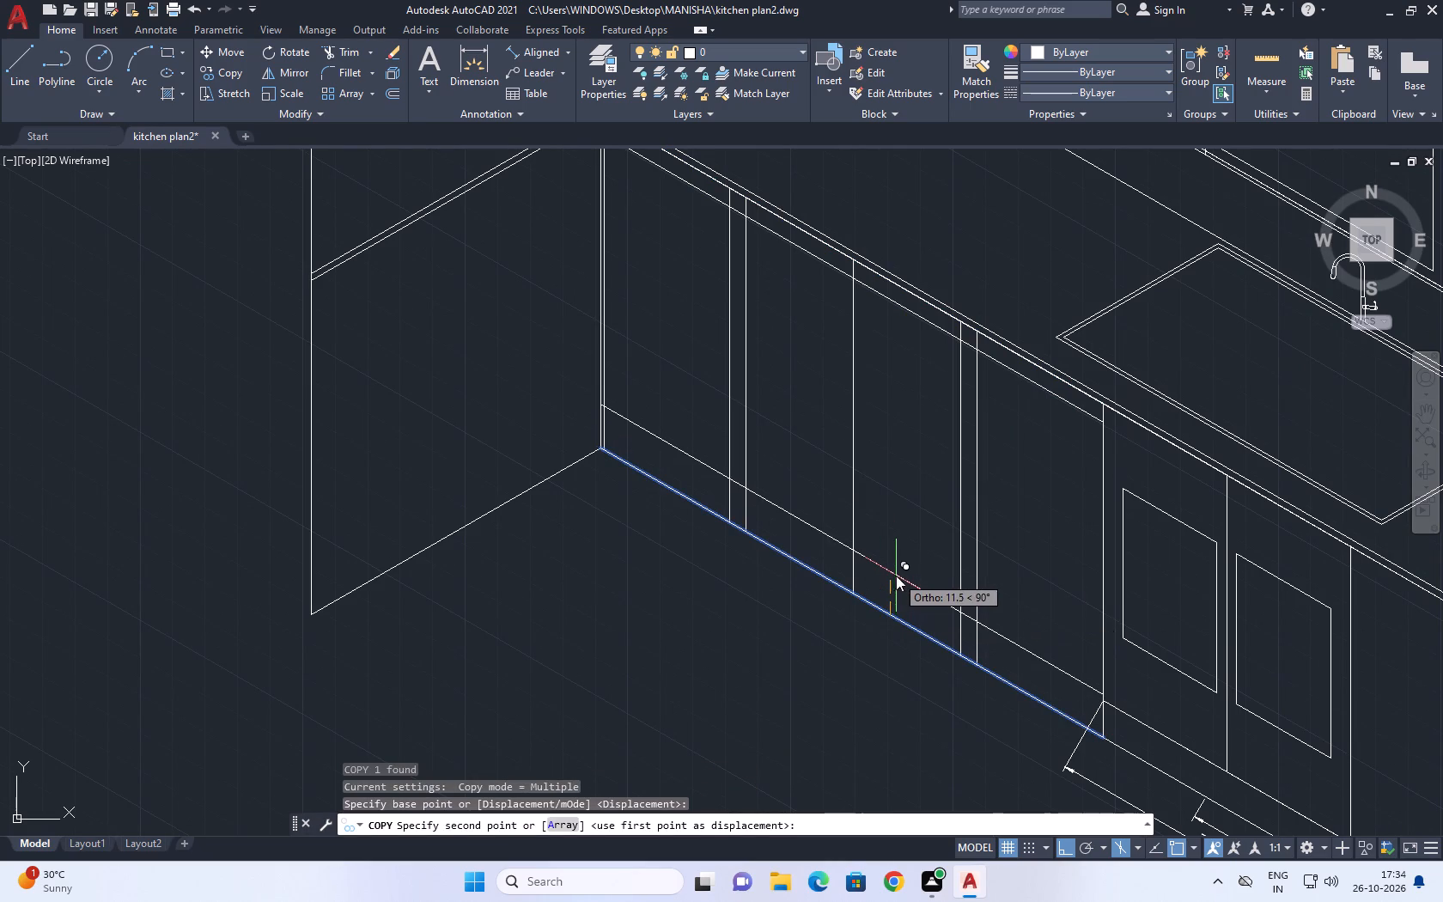
key("space")
key("Escape")
Trim the lower inset line and the adjacent inner divider to a clean corner at the panel's end nearest the inside corner.
type("tr")
key("space")
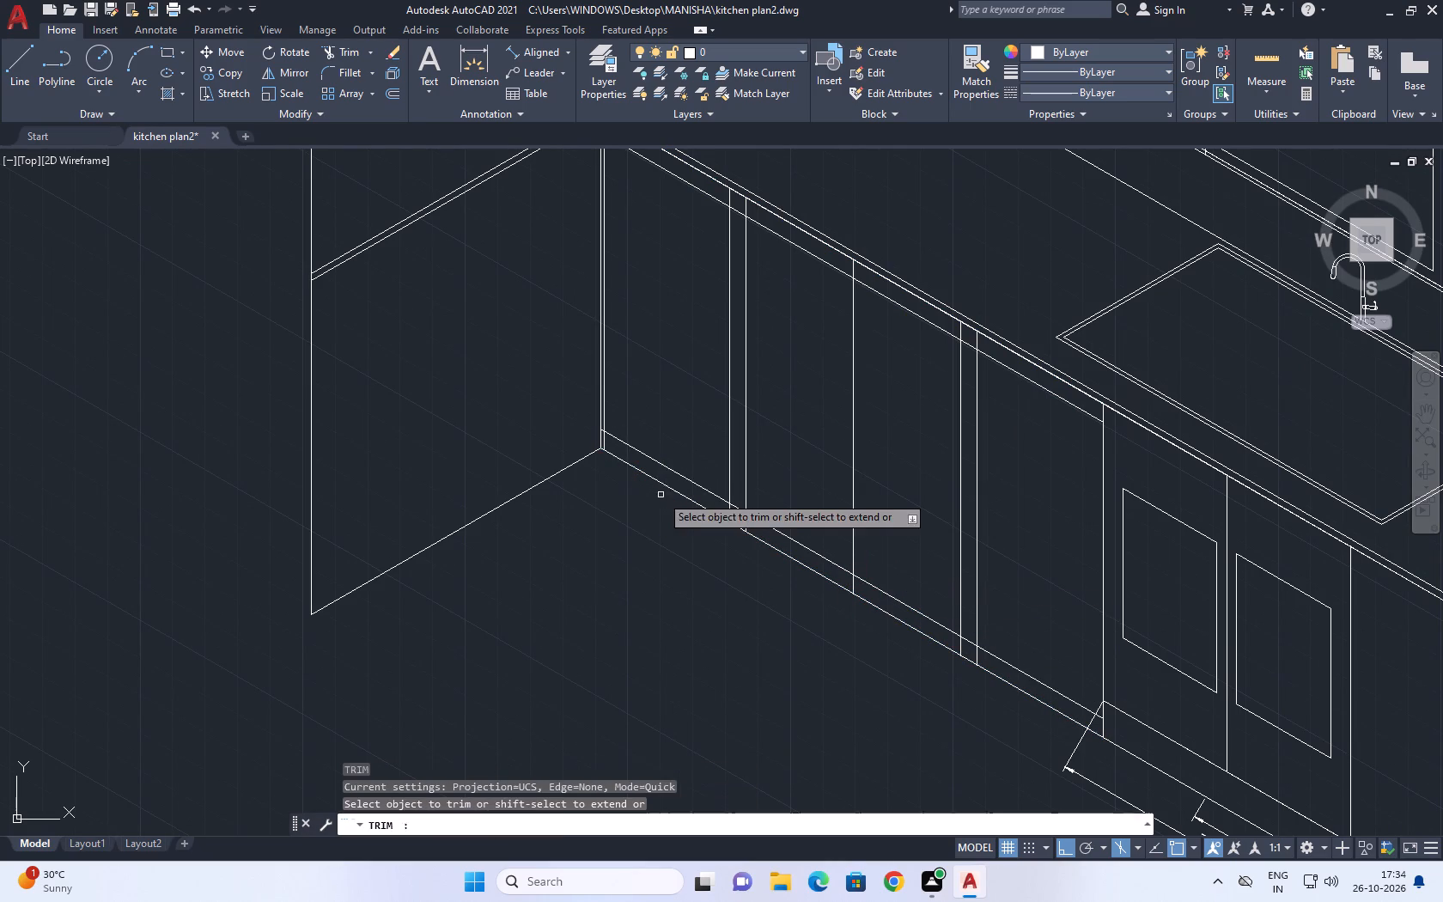
left_click(683, 482)
left_click(686, 466)
scroll(734, 511, "up", 3)
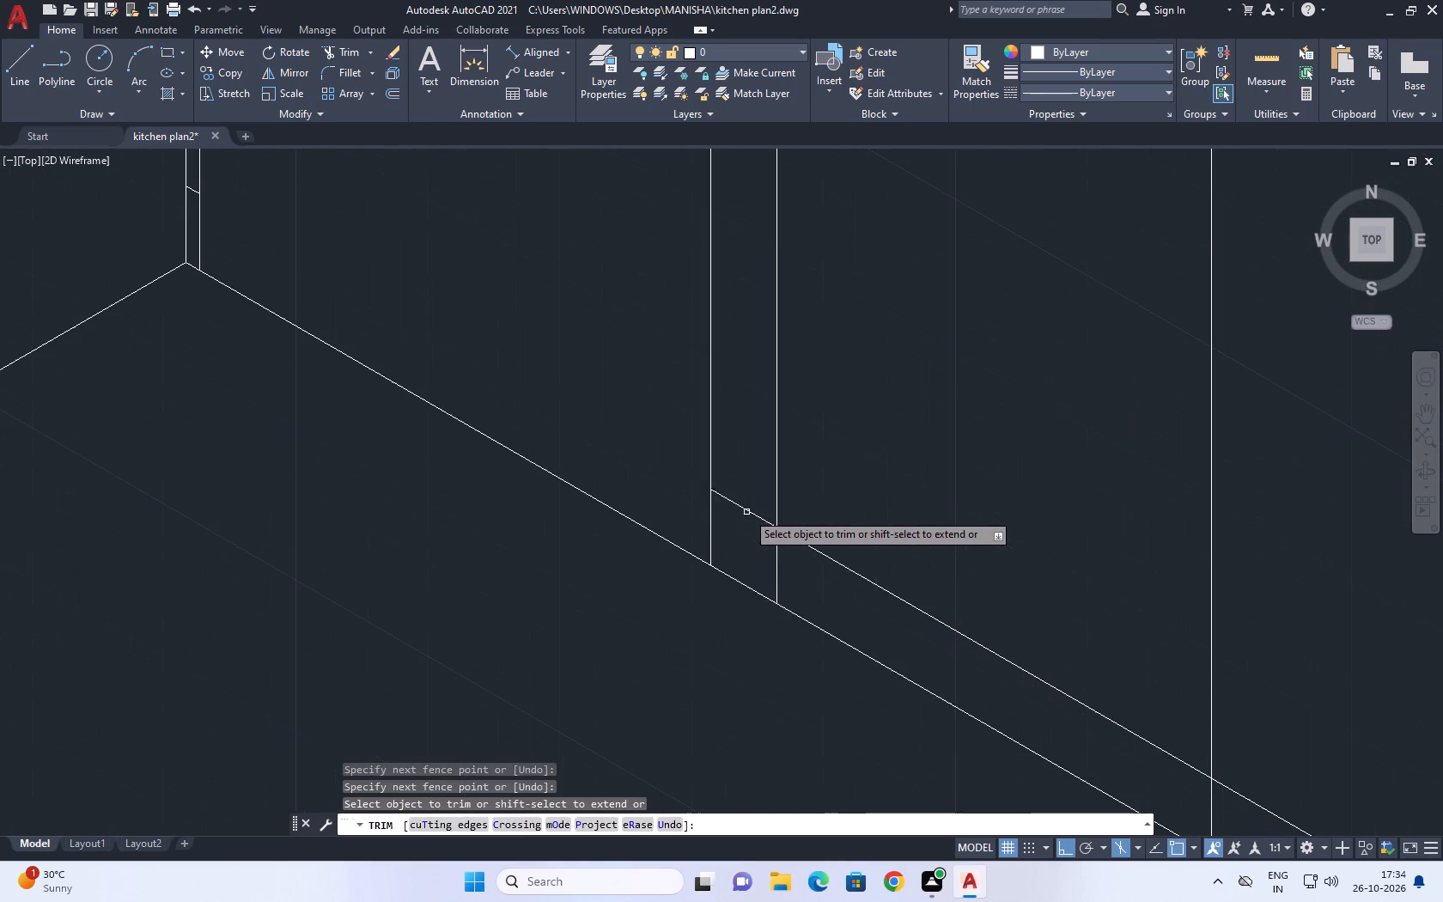
left_click(750, 509)
left_click(778, 558)
scroll(834, 556, "down", 3)
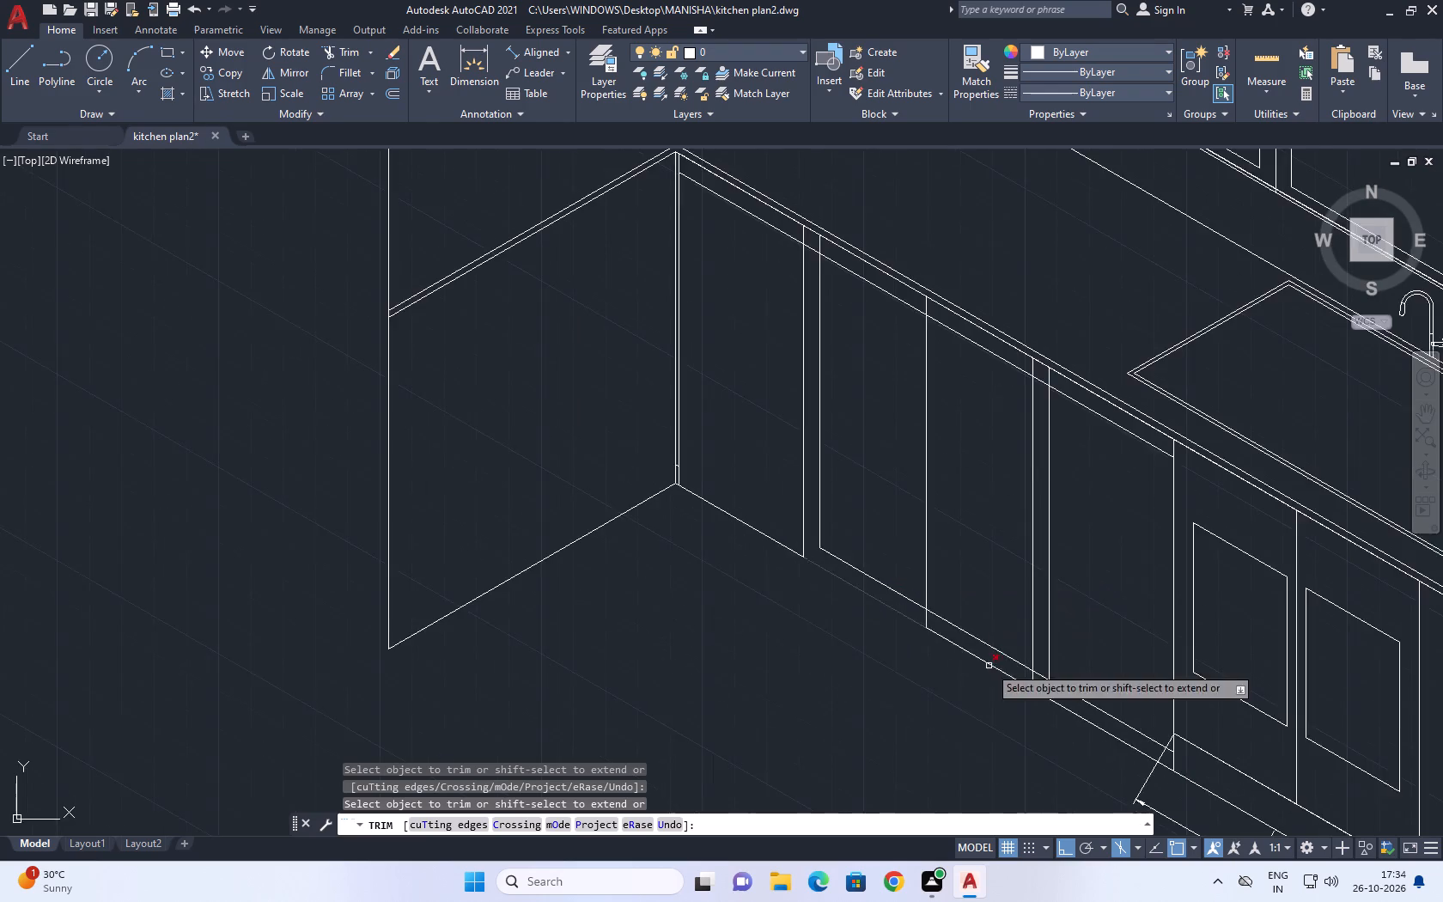
Trim away the middle divider, starting with its stub below the lower inset line and including its length inside the panel.
middle_click_drag(983, 665, 930, 597)
scroll(882, 546, "up", 1)
left_click(867, 559)
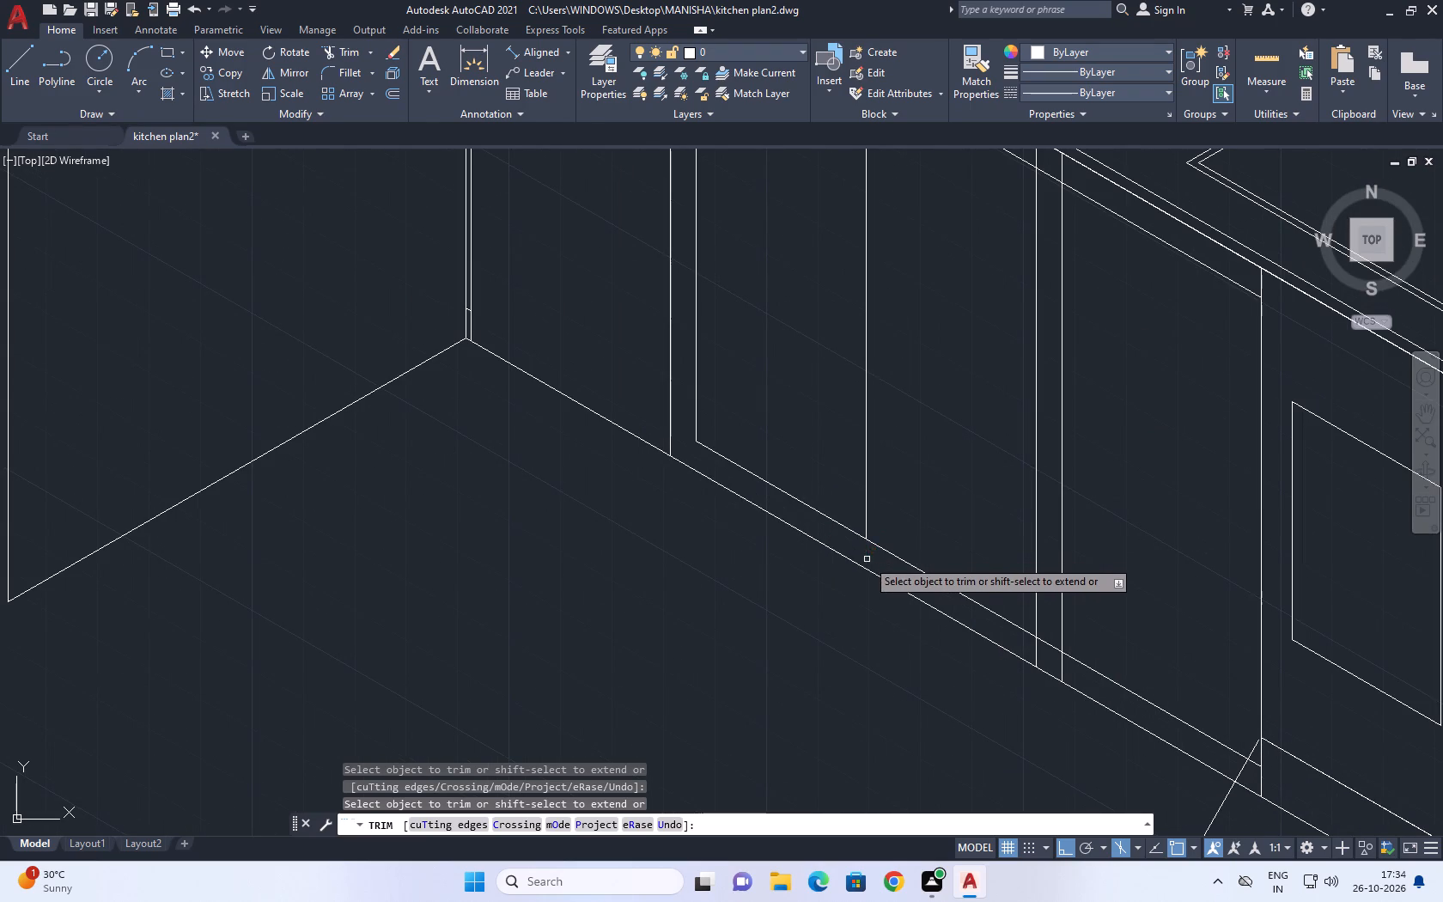
left_click_drag(908, 497, 854, 464)
left_click(801, 419)
left_click(955, 516)
Trim the lower inset line and inner divider to a clean corner at the panel's end nearest the sink cabinet.
scroll(1055, 655, "up", 1)
middle_click_drag(1039, 645, 971, 600)
scroll(1050, 653, "up", 1)
scroll(966, 600, "up", 1)
left_click(905, 624)
left_click(977, 573)
scroll(970, 591, "down", 3)
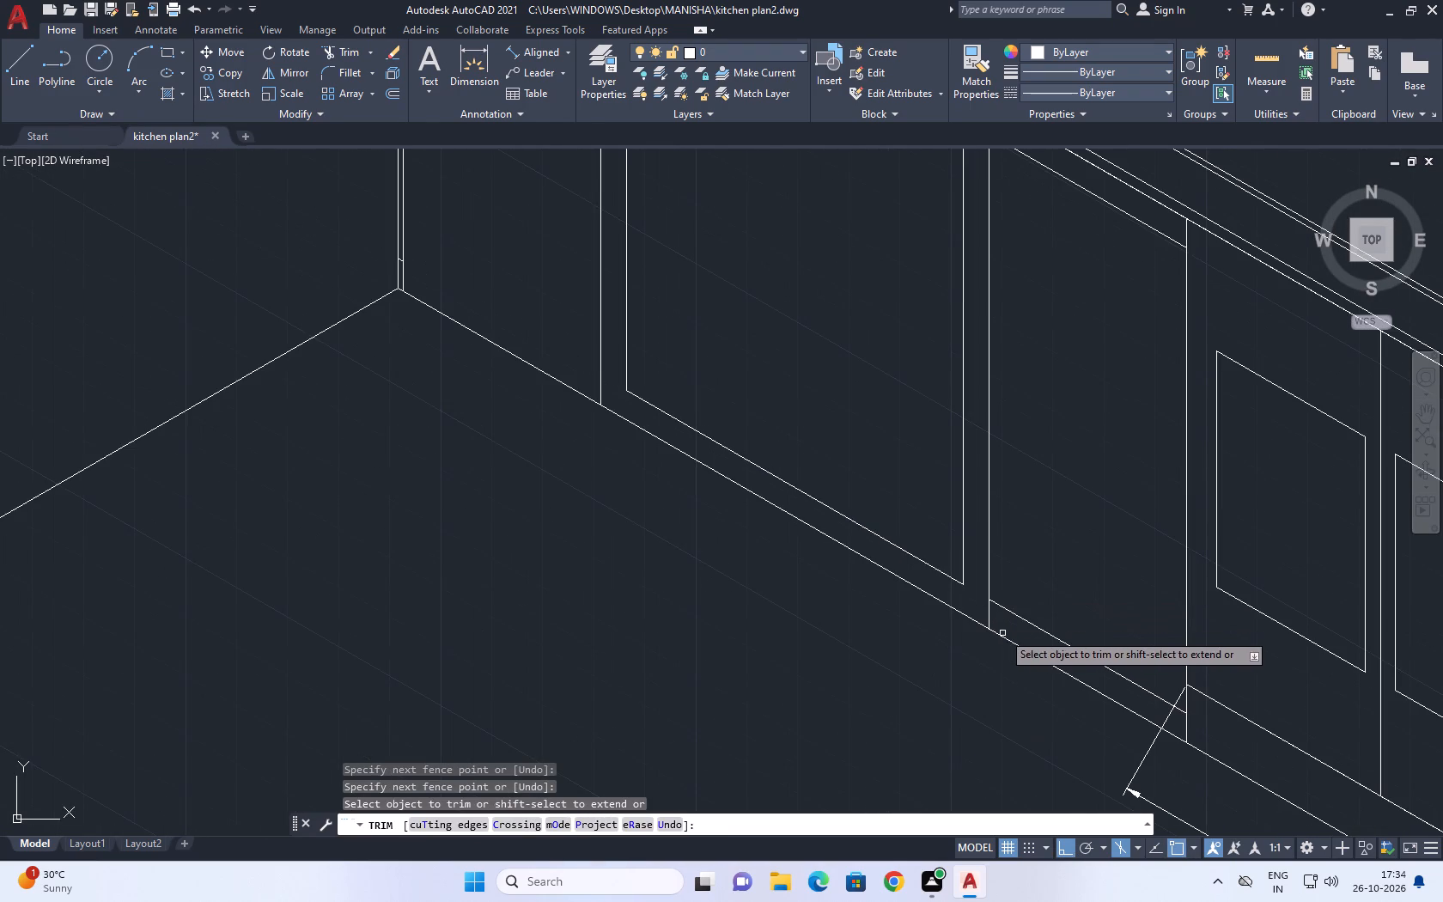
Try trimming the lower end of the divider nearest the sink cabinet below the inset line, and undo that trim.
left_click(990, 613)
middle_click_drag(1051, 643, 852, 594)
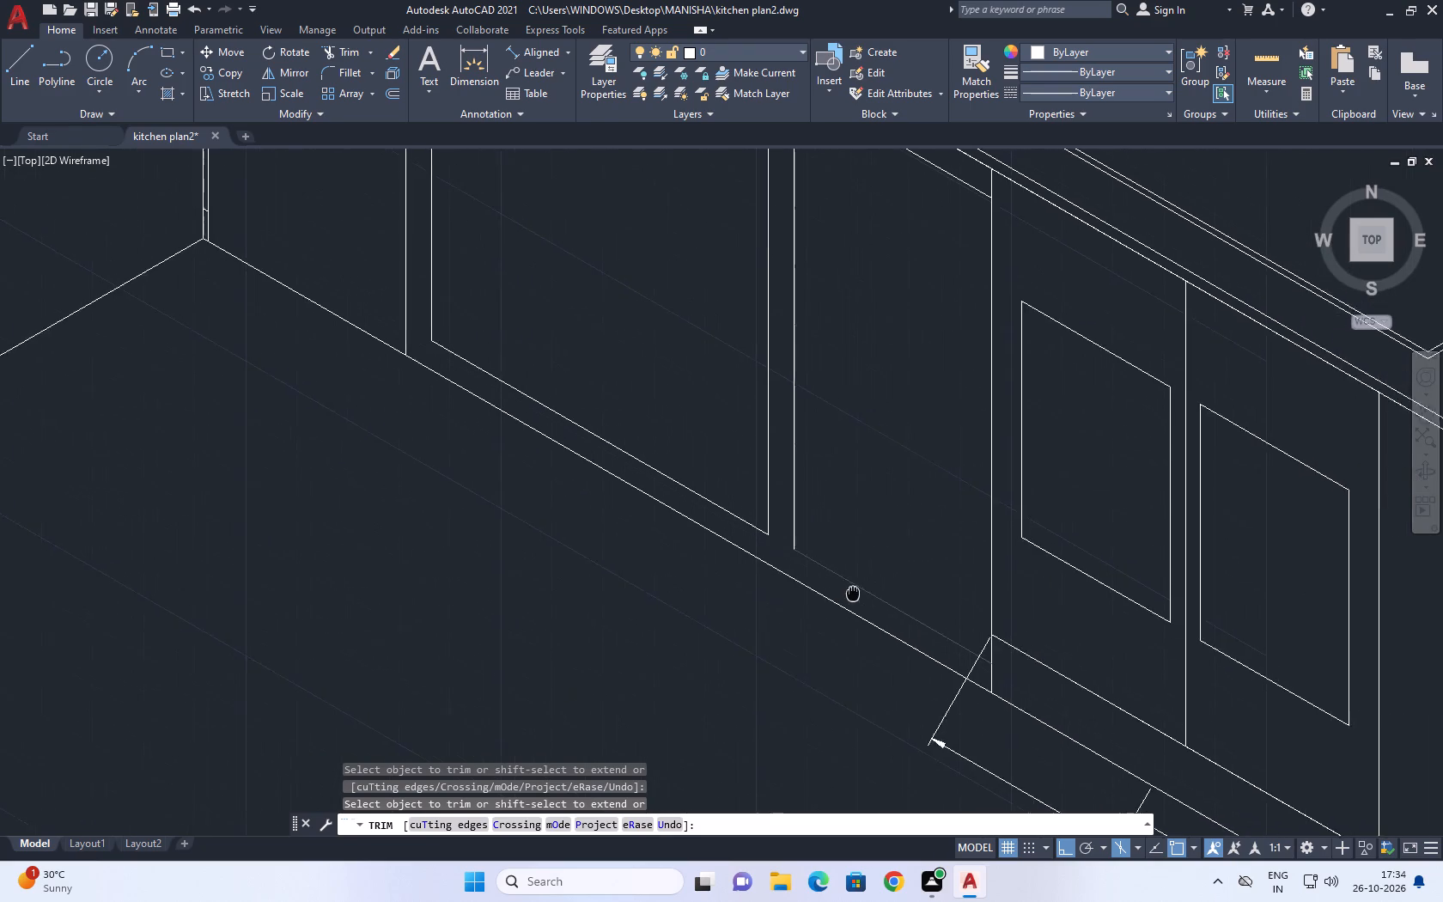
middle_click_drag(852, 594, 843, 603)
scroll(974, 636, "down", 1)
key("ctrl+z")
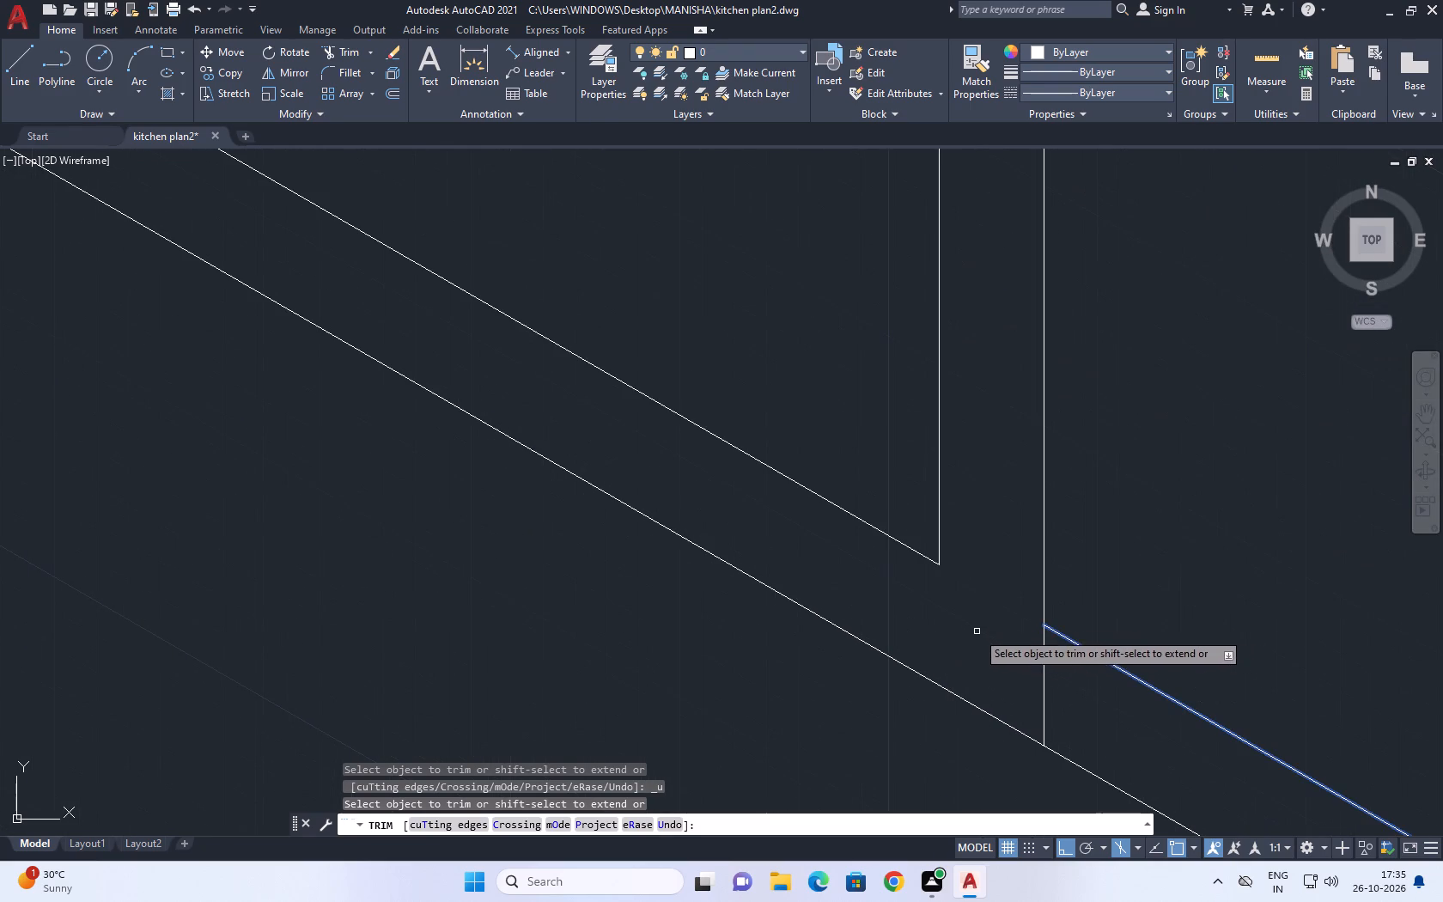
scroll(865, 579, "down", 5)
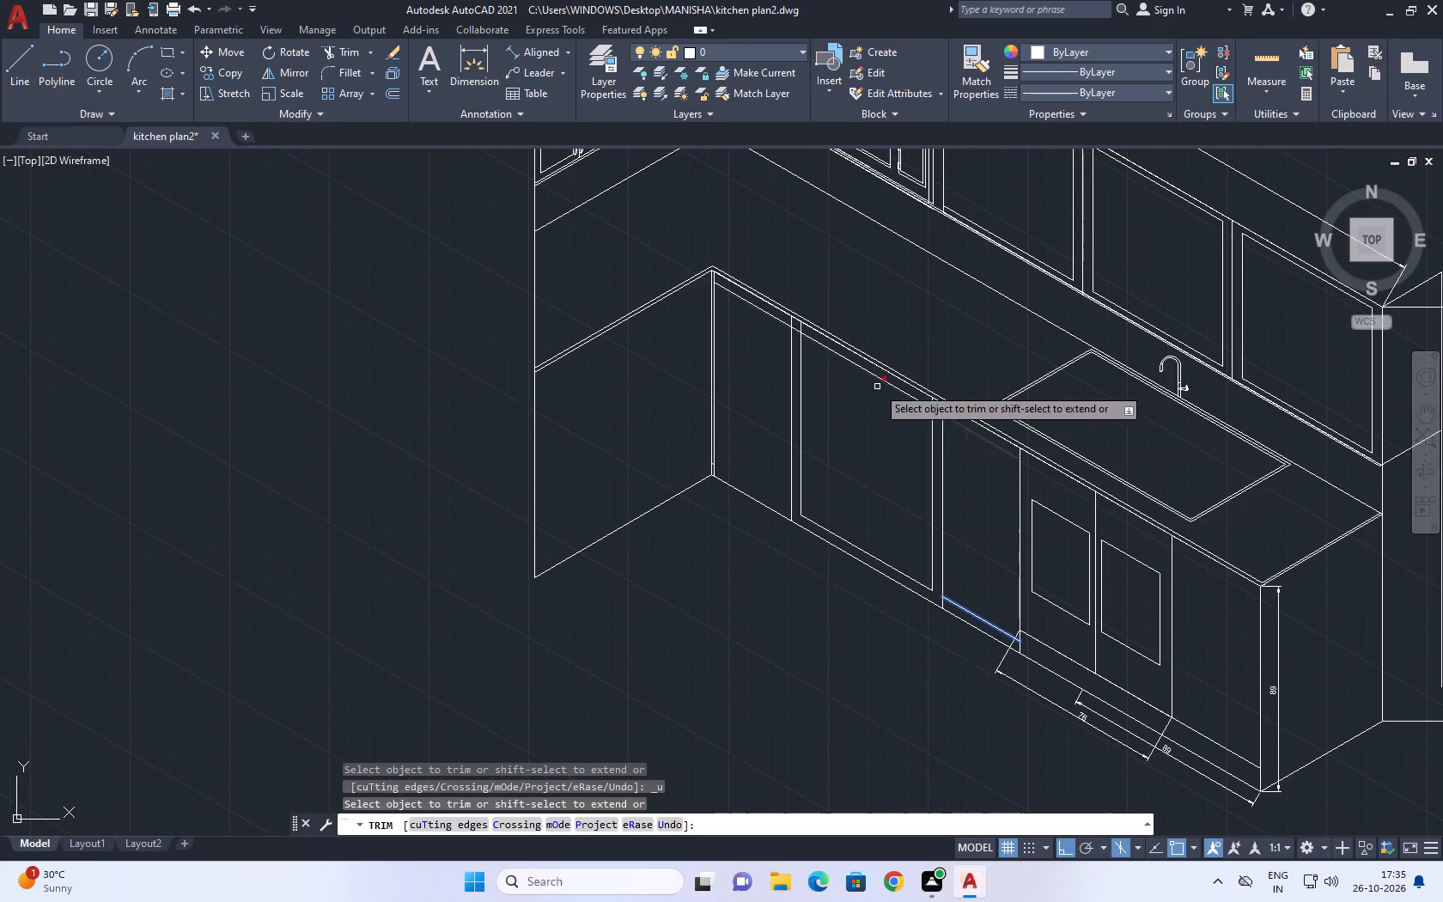
Trim the upper inset line and the adjacent inner divider to a clean corner at the panel's end nearest the inside corner.
scroll(690, 269, "up", 2)
left_click(801, 338)
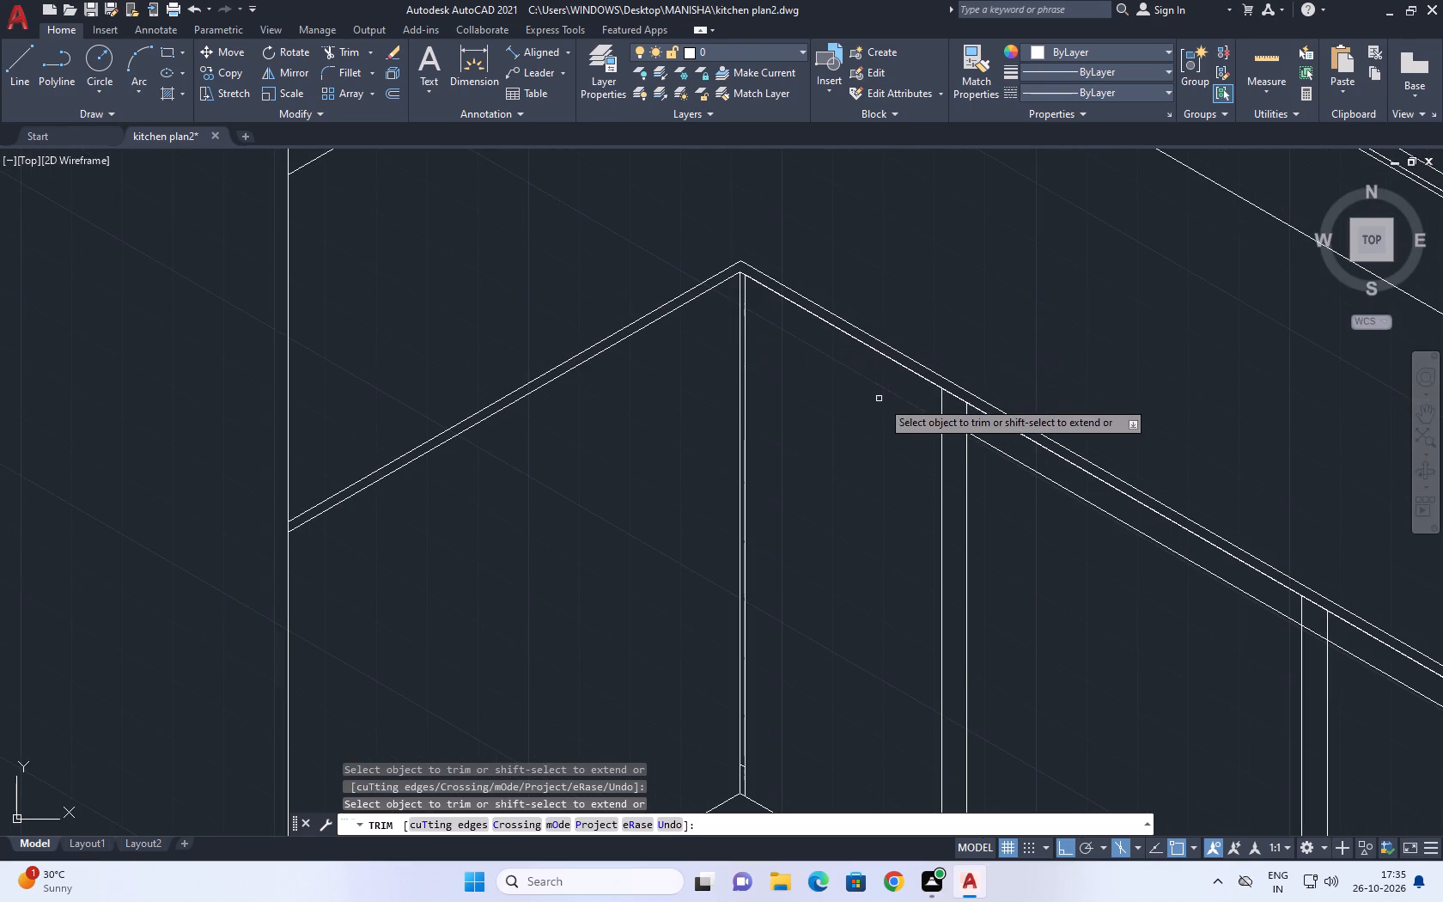
scroll(968, 423, "up", 2)
left_click(971, 414)
left_click(940, 441)
Trim the upper inset line and the adjacent inner divider to a clean corner at the panel's end nearest the sink cabinet.
middle_click_drag(620, 416, 616, 416)
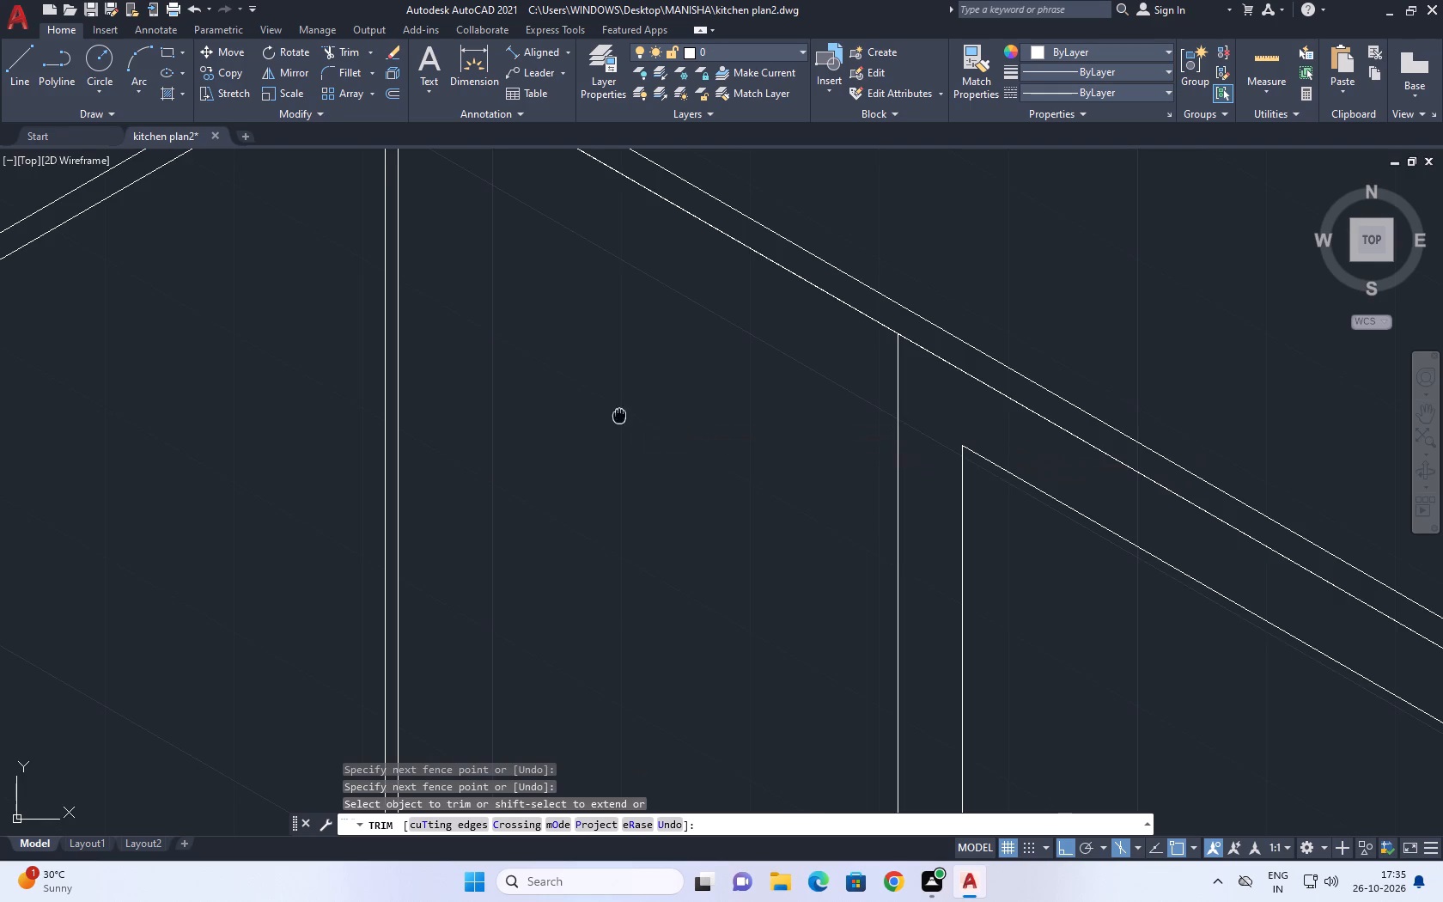
middle_click_drag(616, 416, 448, 415)
scroll(744, 411, "down", 2)
middle_click_drag(872, 438, 480, 311)
scroll(655, 401, "down", 3)
scroll(710, 451, "up", 2)
scroll(632, 405, "up", 4)
left_click_drag(667, 434, 671, 415)
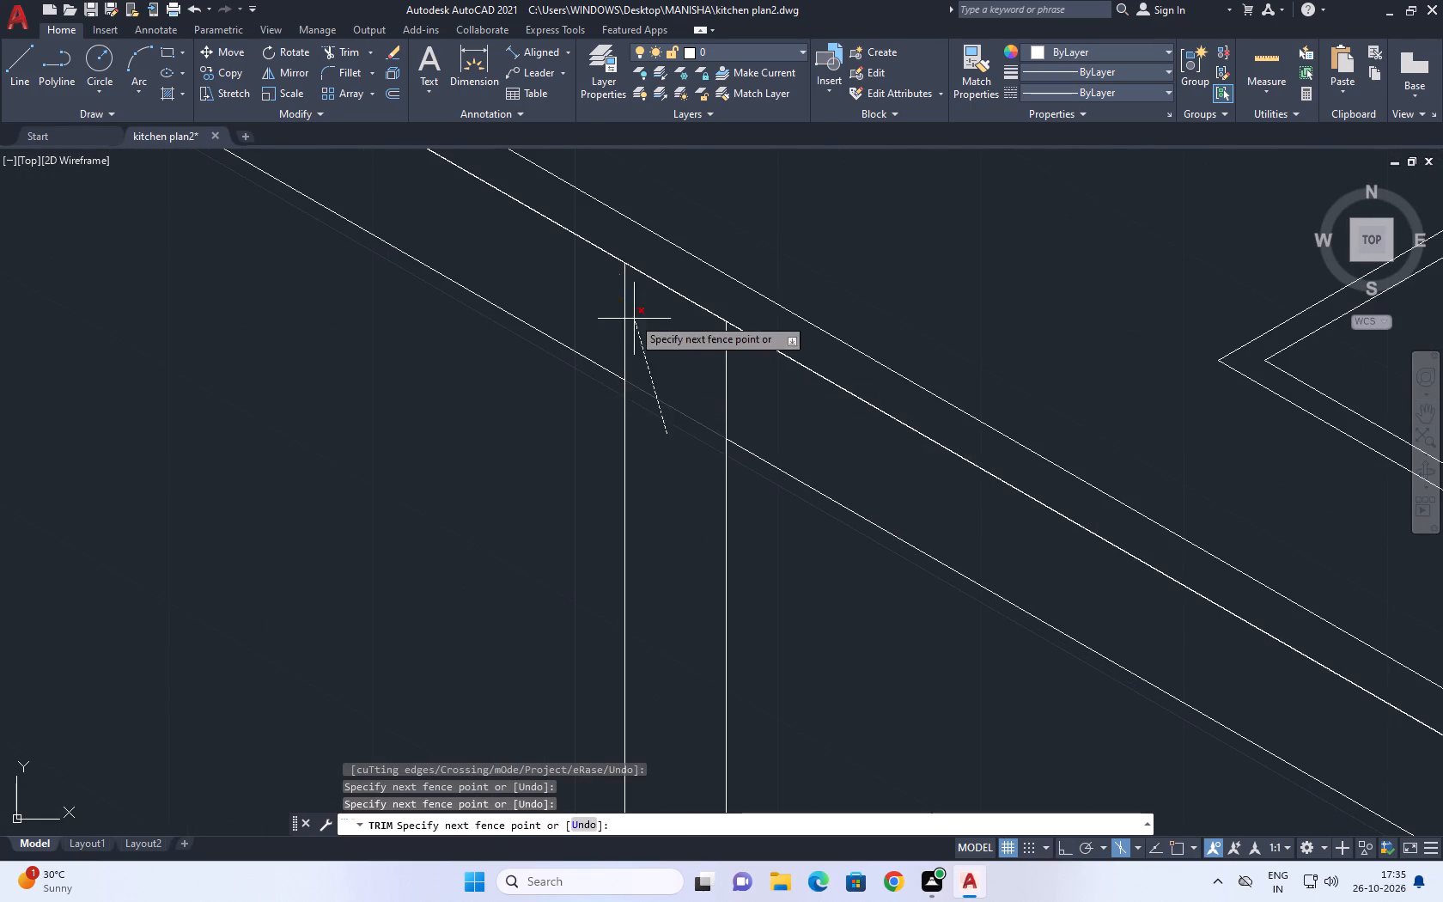
left_click(613, 308)
left_click(648, 348)
left_click(764, 393)
scroll(695, 357, "down", 7)
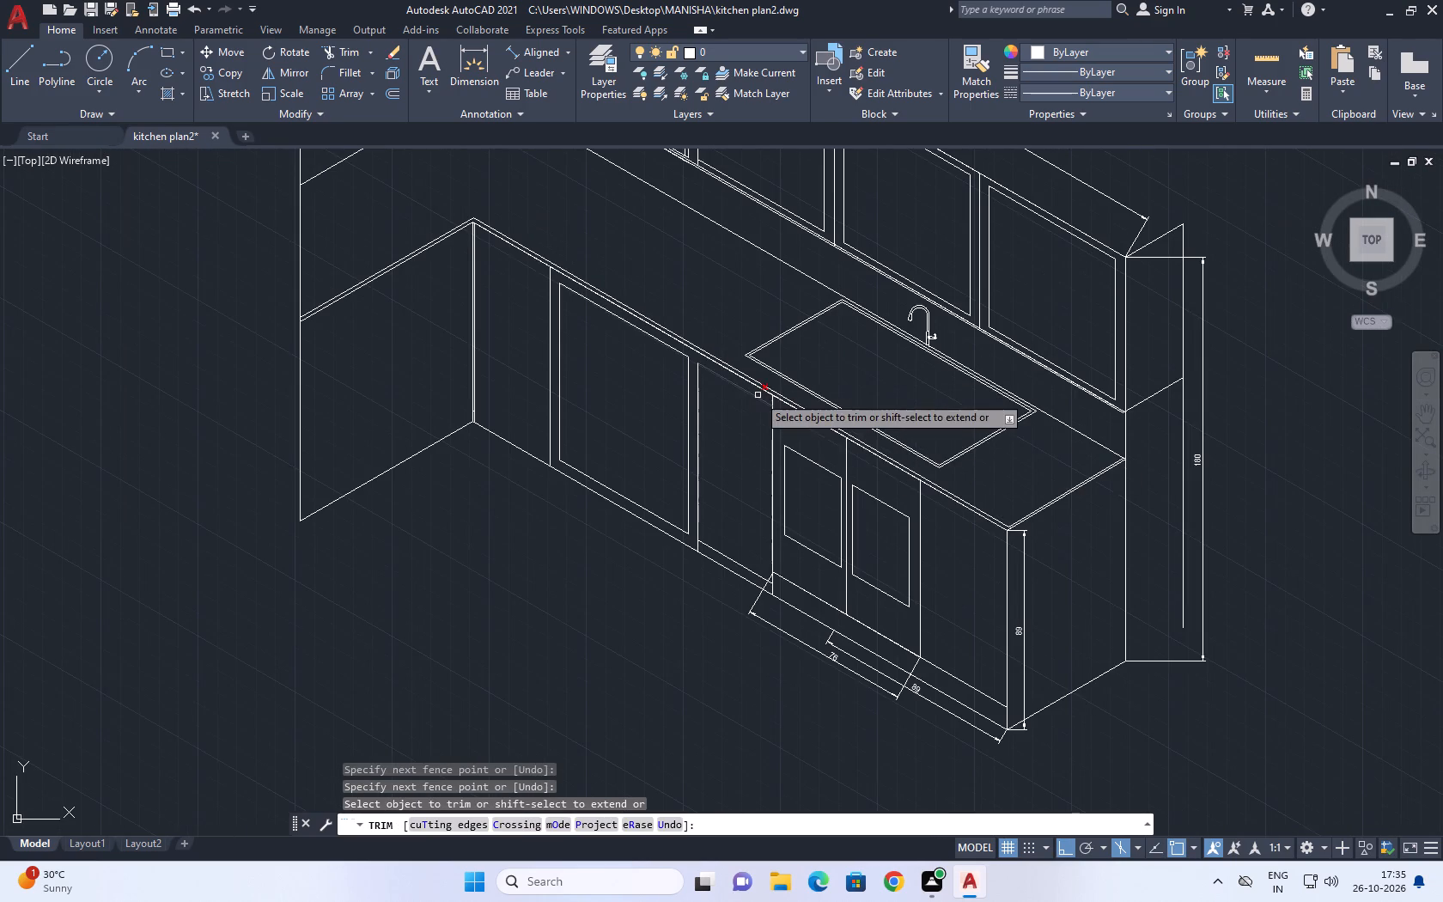
middle_click_drag(804, 427, 840, 443)
scroll(745, 560, "up", 3)
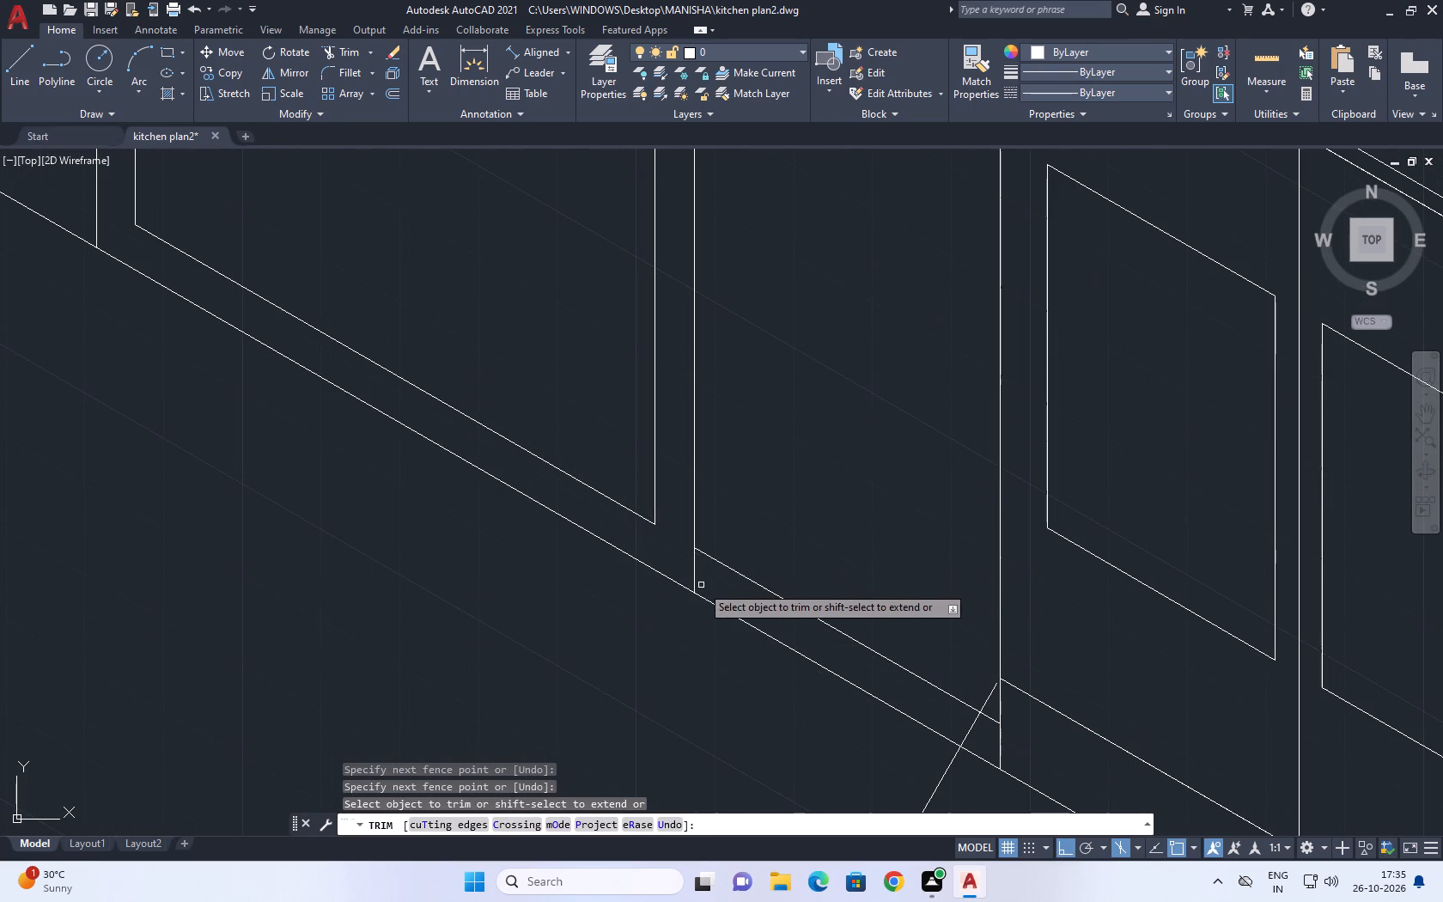
scroll(739, 564, "down", 3)
middle_click_drag(864, 483, 872, 506)
key("Escape")
Extend the divider between the inset panel and the narrow bay up to the underside of the countertop.
middle_click_drag(750, 457, 904, 637)
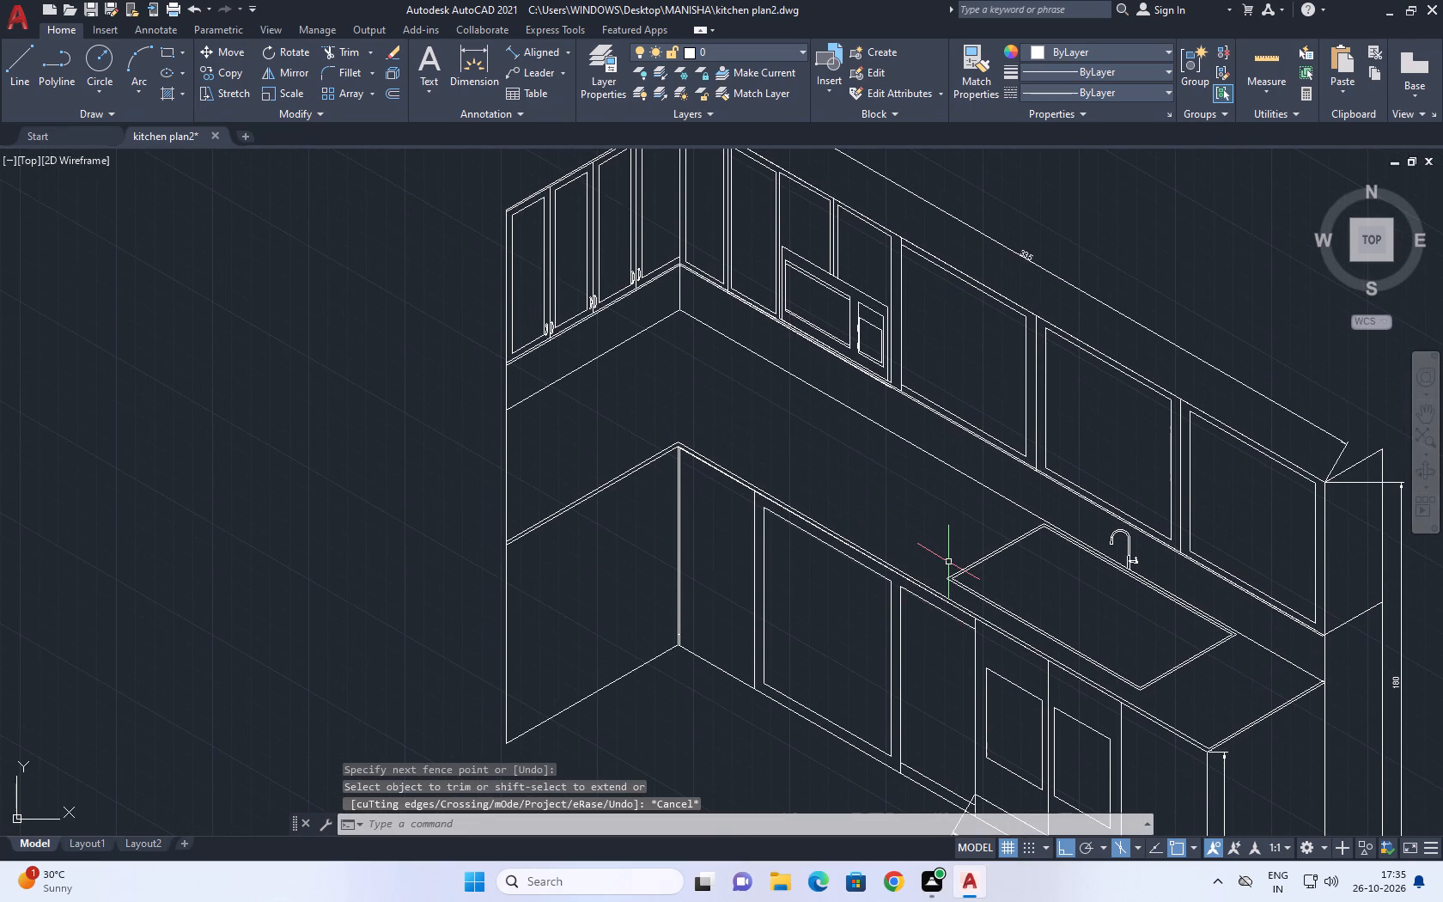
key("e")
key("x")
key("space")
scroll(901, 610, "up", 2)
left_click(897, 592)
key("Escape")
scroll(953, 559, "down", 5)
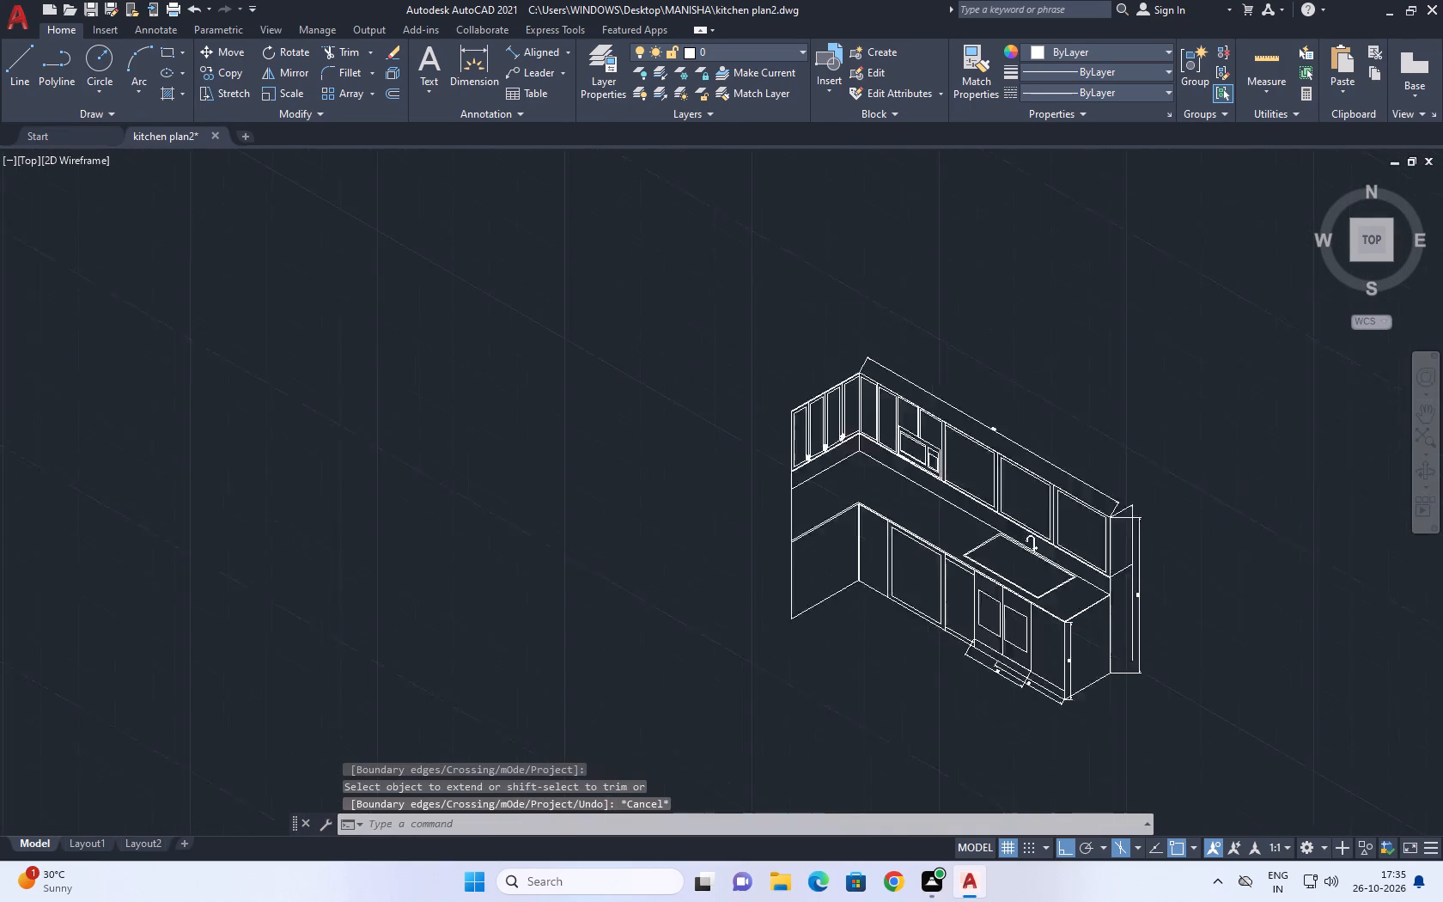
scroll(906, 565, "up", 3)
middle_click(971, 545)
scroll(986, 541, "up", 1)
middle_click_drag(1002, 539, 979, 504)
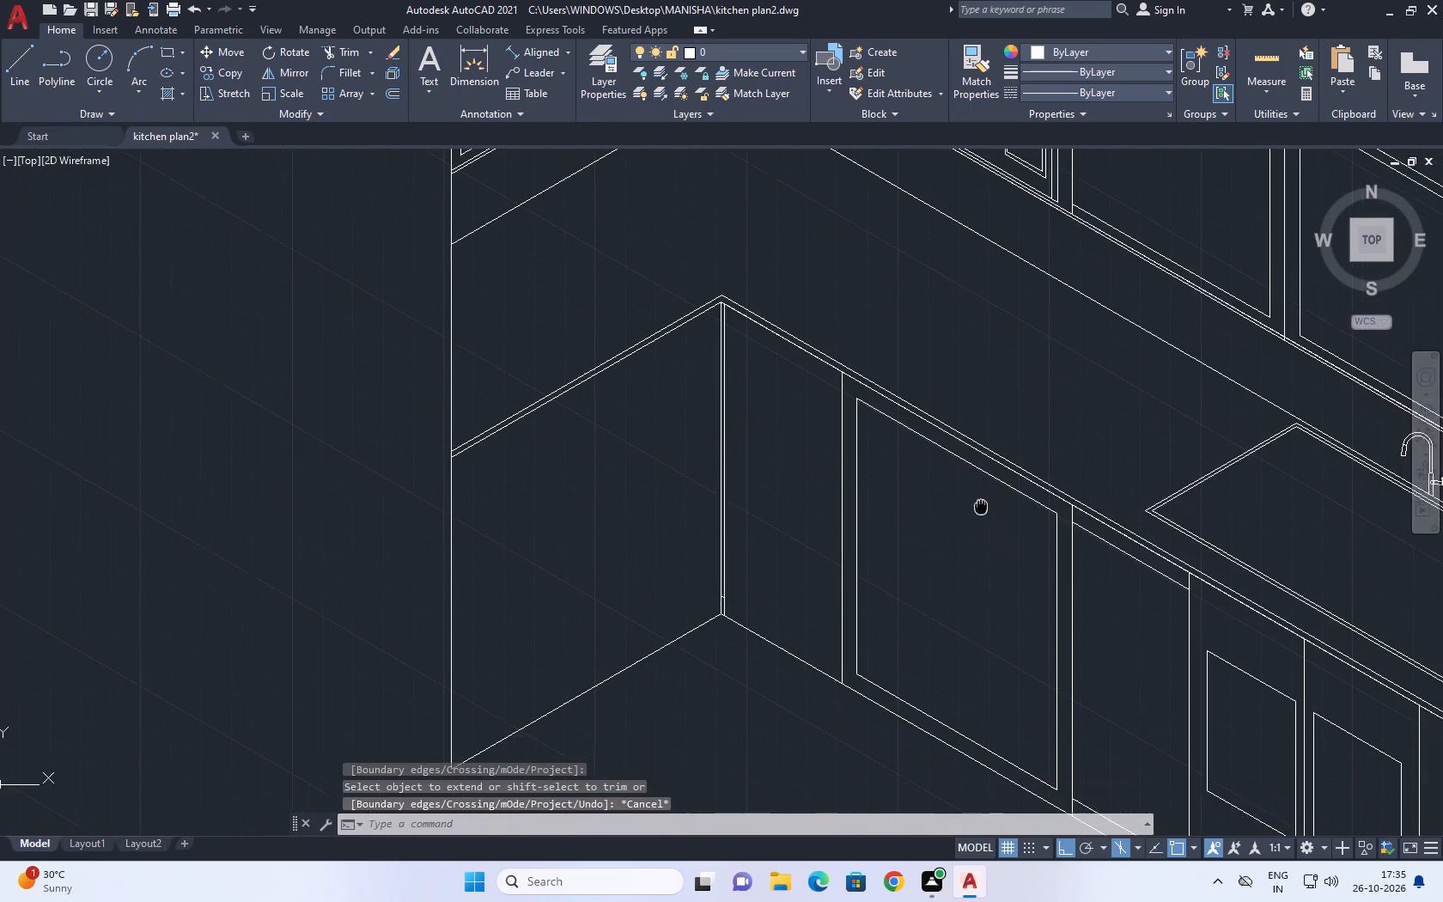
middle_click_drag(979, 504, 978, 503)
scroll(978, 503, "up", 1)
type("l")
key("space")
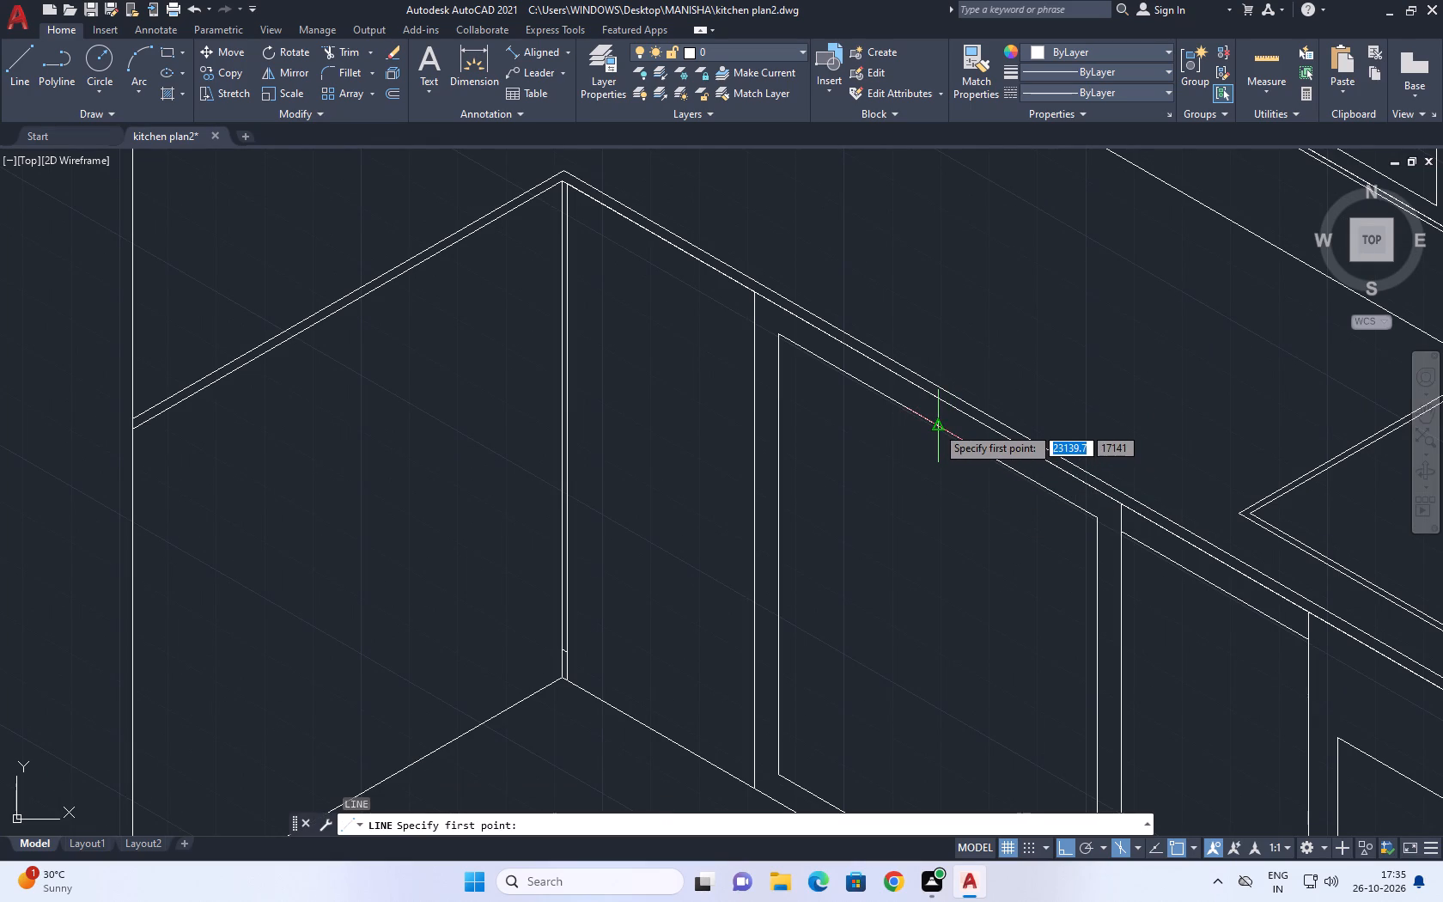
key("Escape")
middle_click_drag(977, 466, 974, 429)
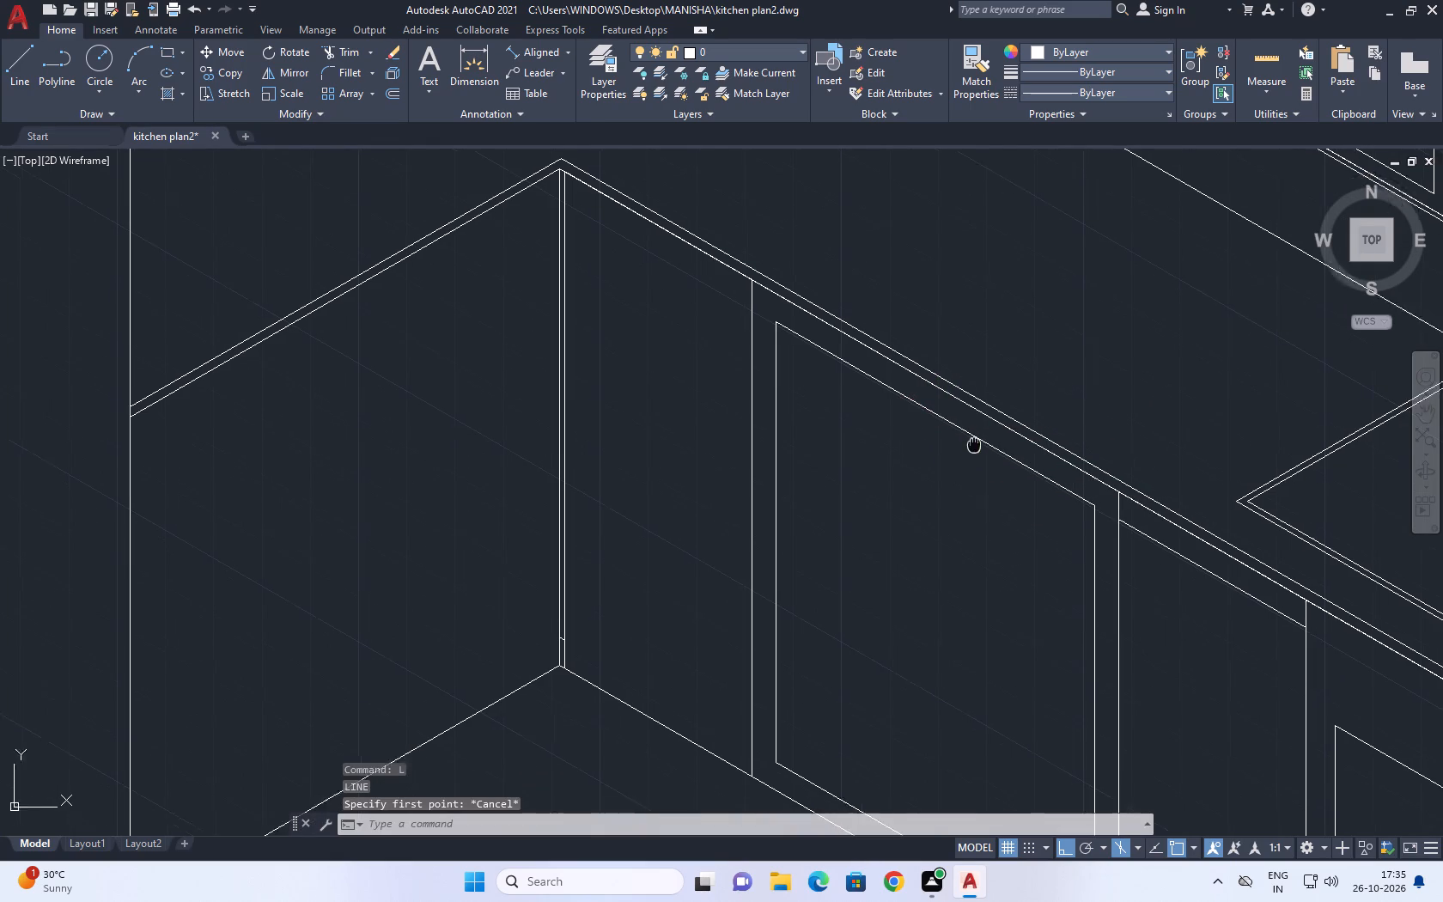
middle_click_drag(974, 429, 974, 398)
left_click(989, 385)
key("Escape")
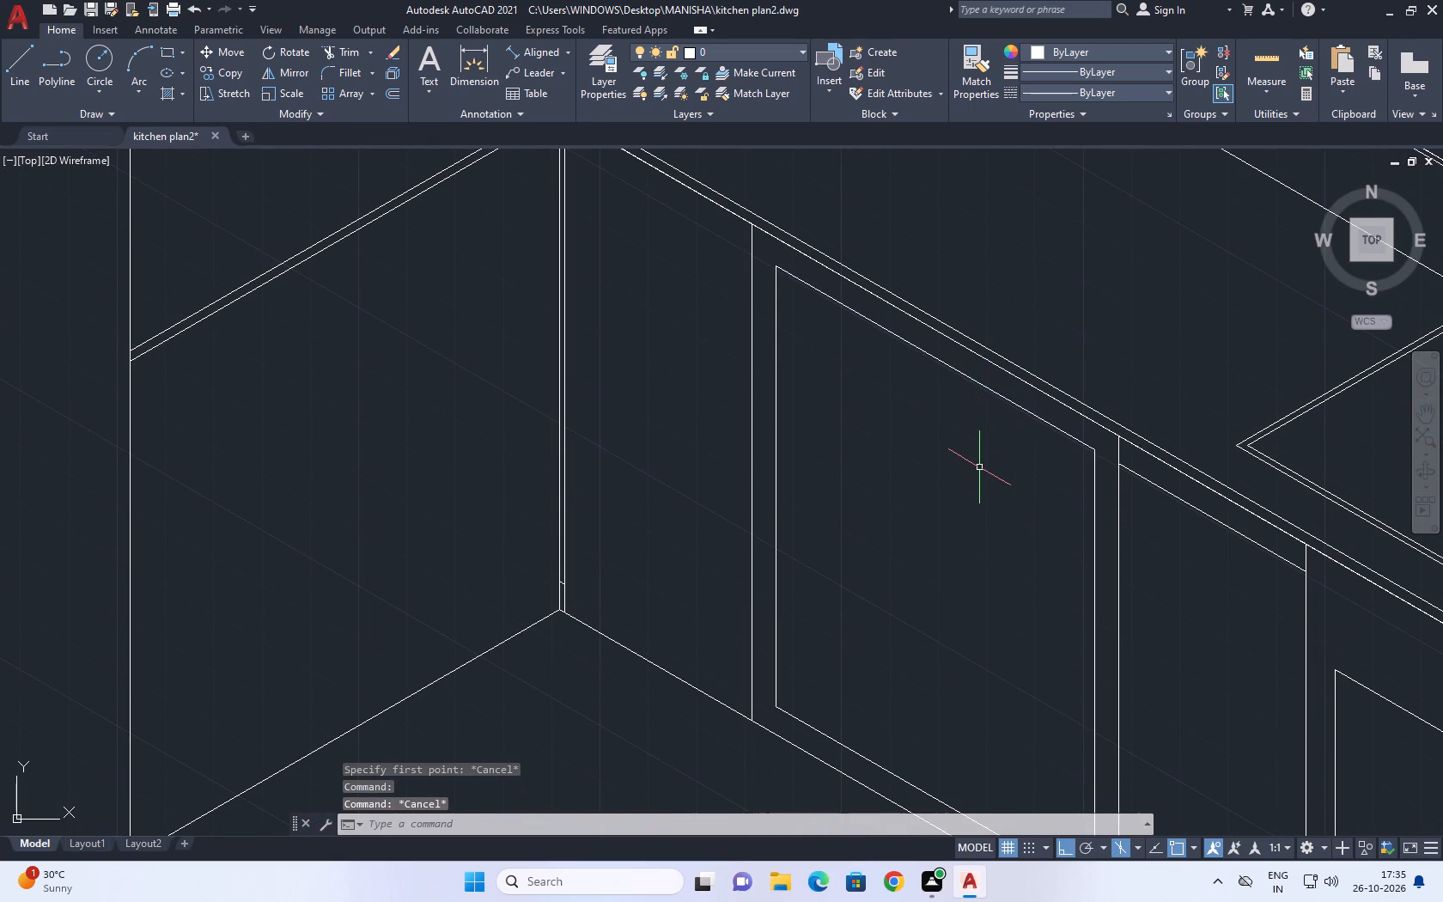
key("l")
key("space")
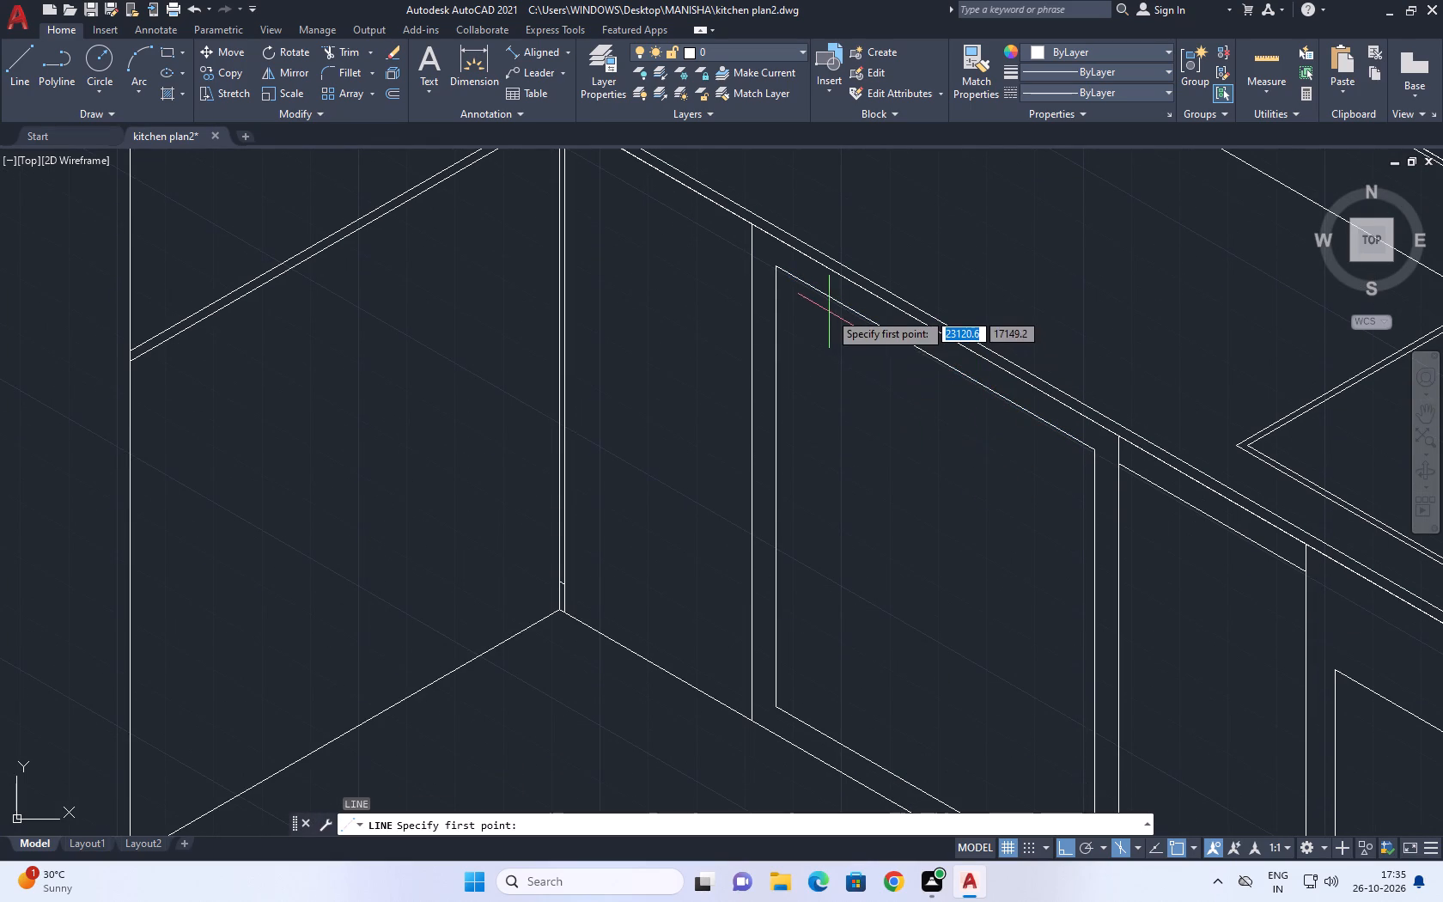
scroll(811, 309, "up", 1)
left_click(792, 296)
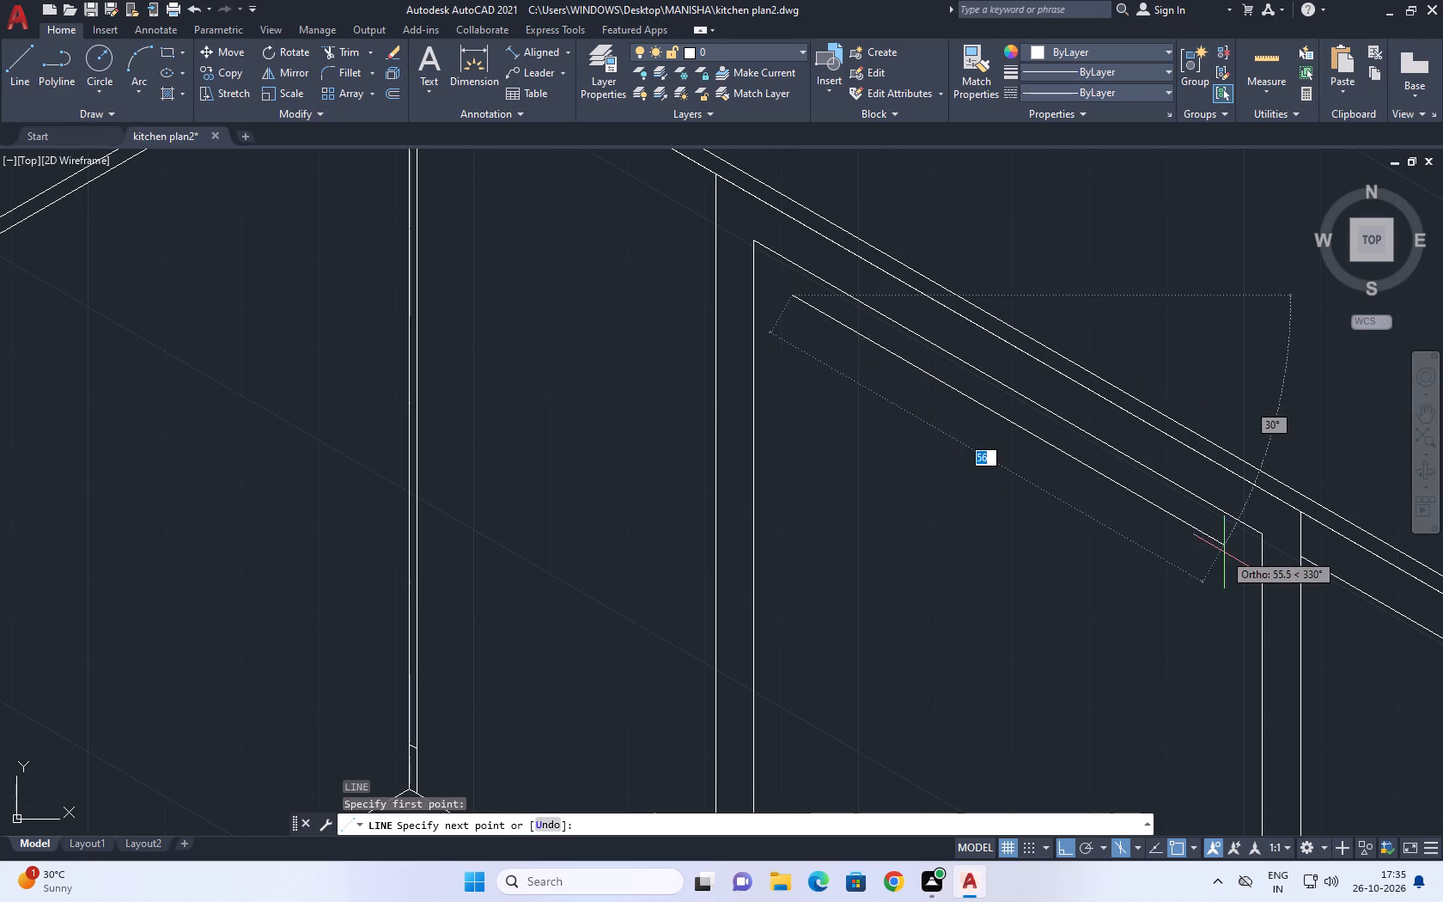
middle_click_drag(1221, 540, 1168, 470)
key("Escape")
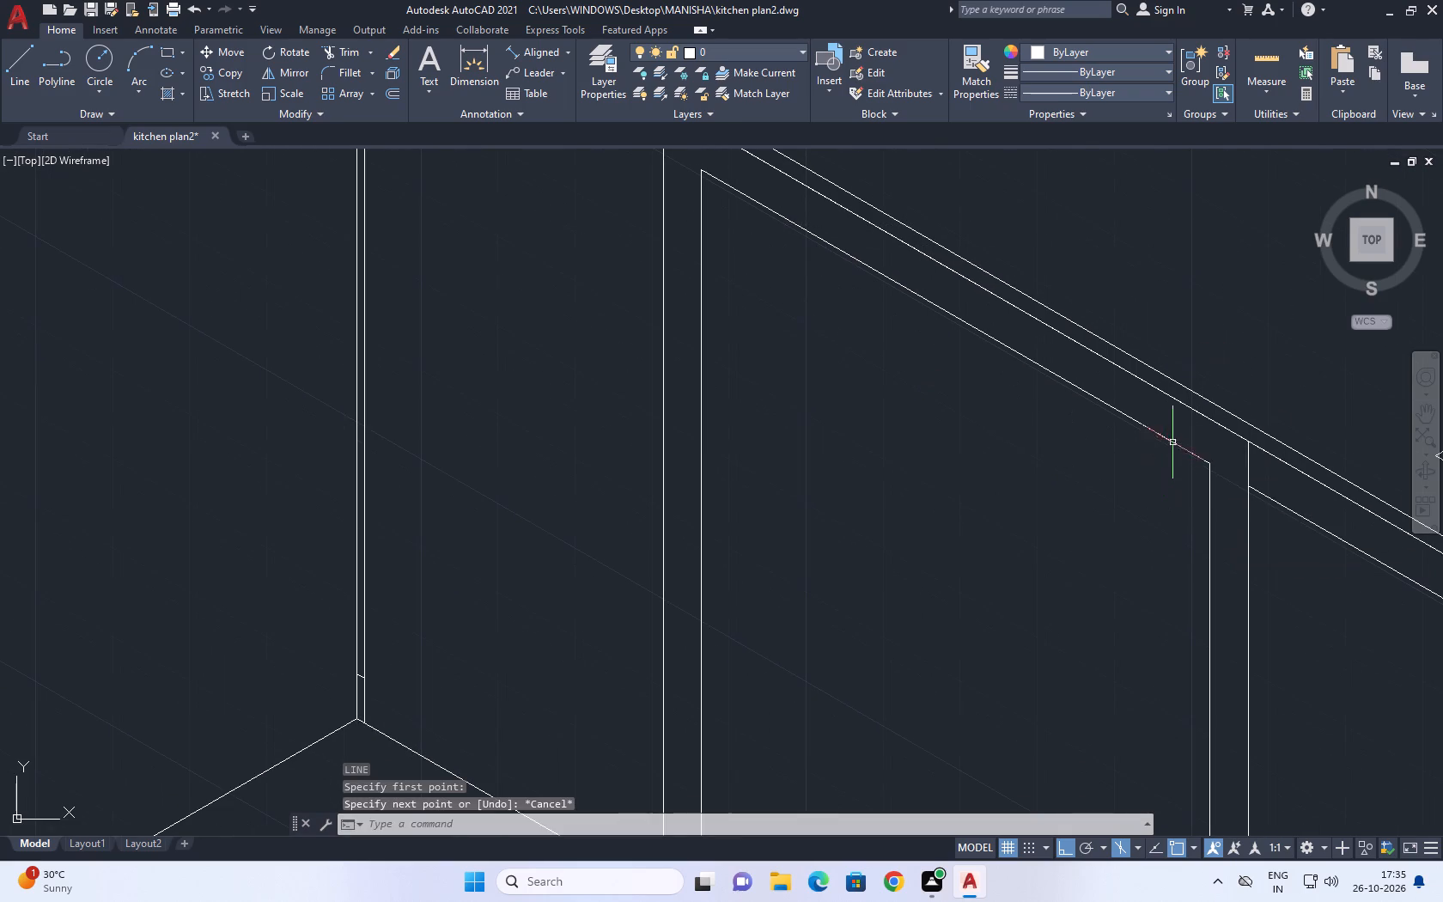
Copy the inset panel's top edge 5 units straight down.
left_click(1167, 433)
left_click(1138, 447)
key("c")
key("o")
key("space")
left_click(1084, 408)
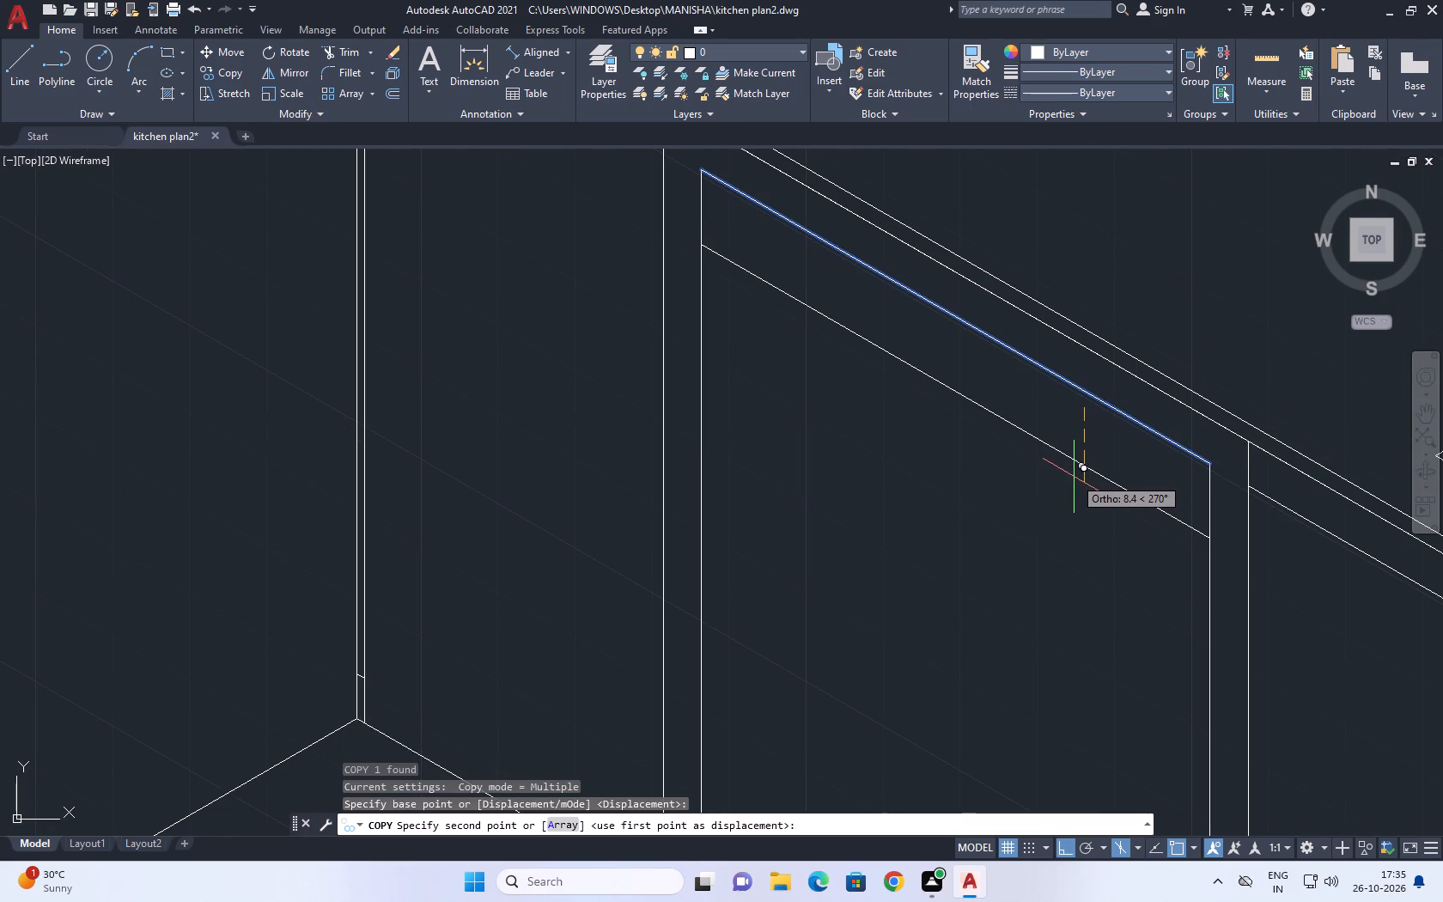
type("5")
key("space")
key("Escape")
Copy the new line below the panel's top edge another 2 units straight down.
left_click(1100, 449)
left_click(1067, 422)
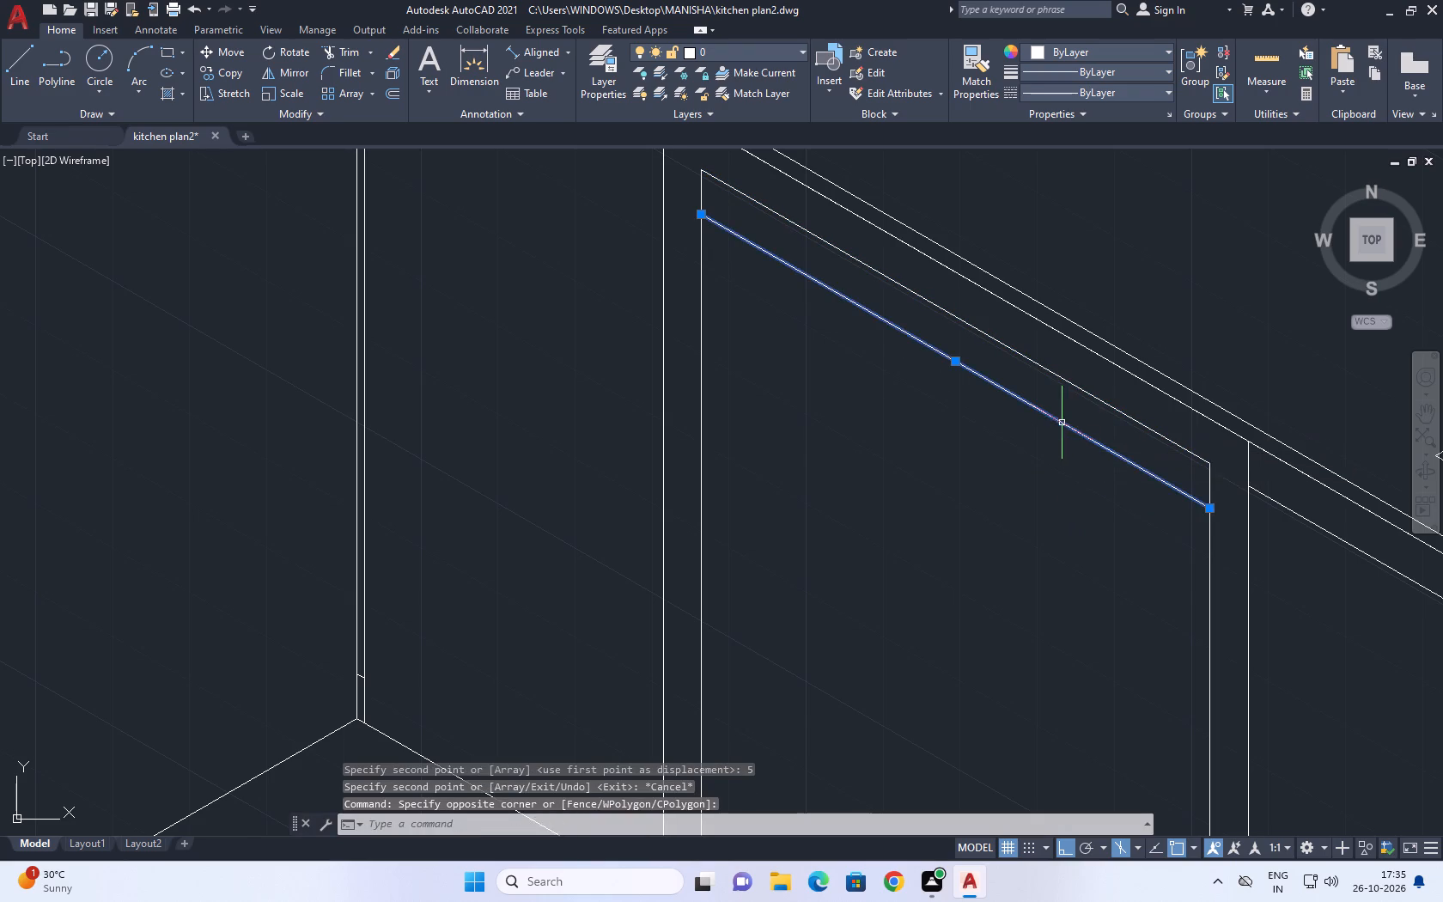
middle_click_drag(1062, 434, 1062, 477)
type("co")
key("space")
left_click(1071, 469)
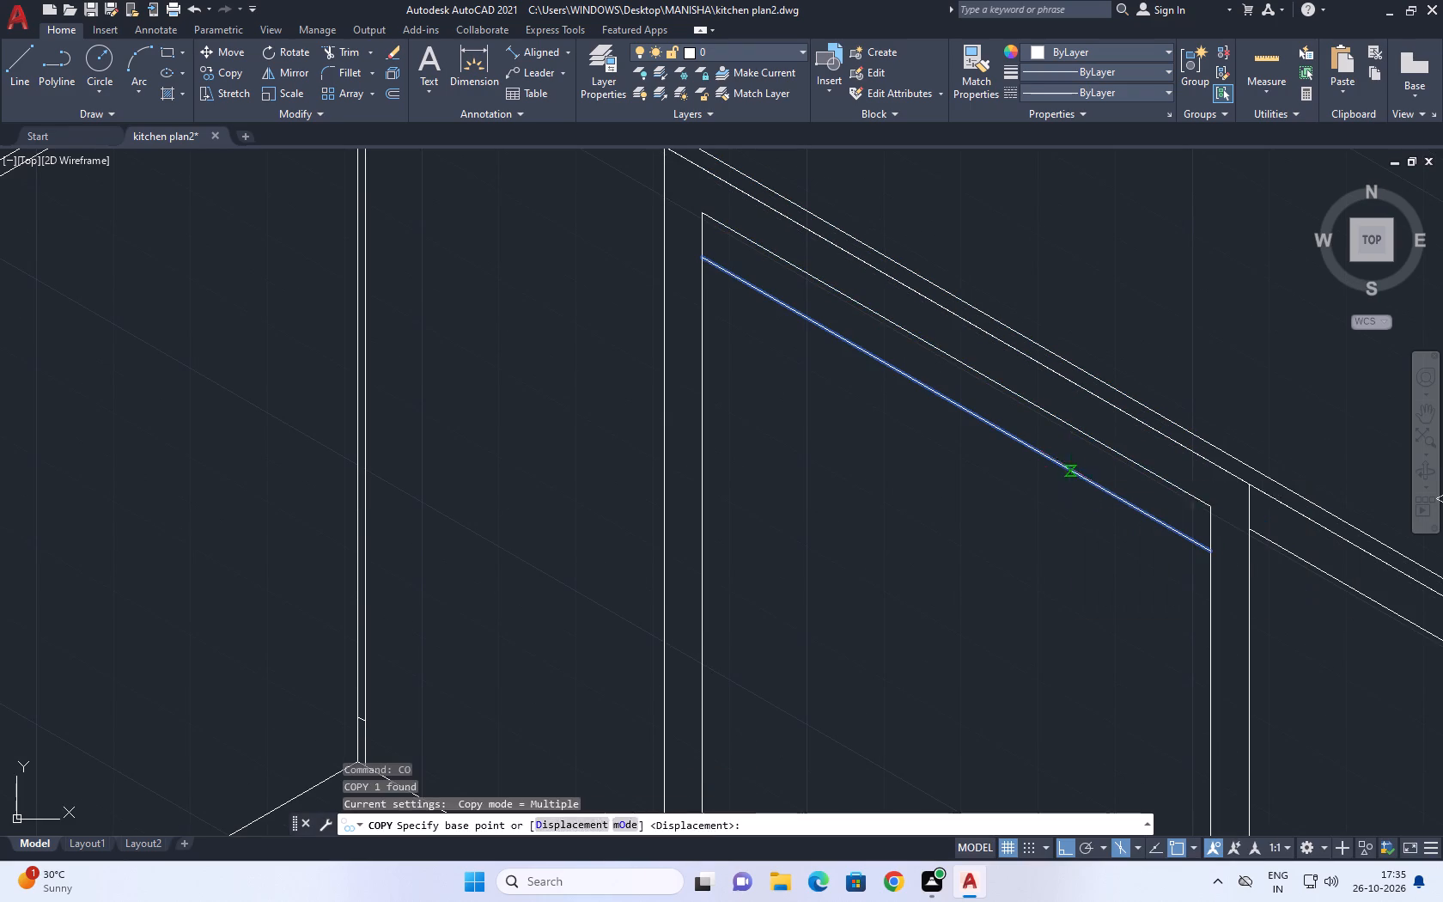
key("2")
key("space")
key("Escape")
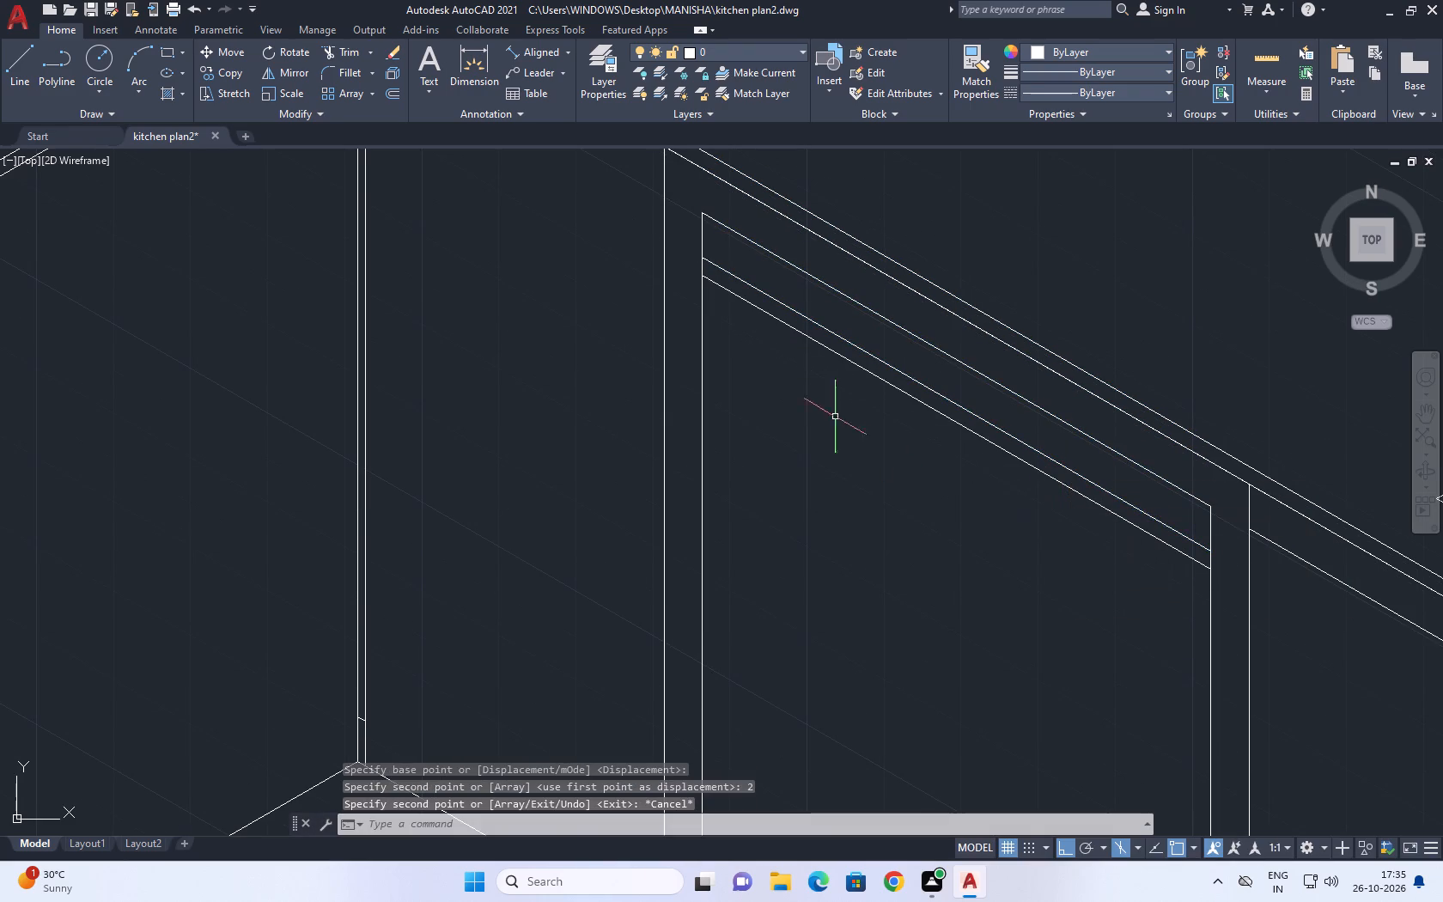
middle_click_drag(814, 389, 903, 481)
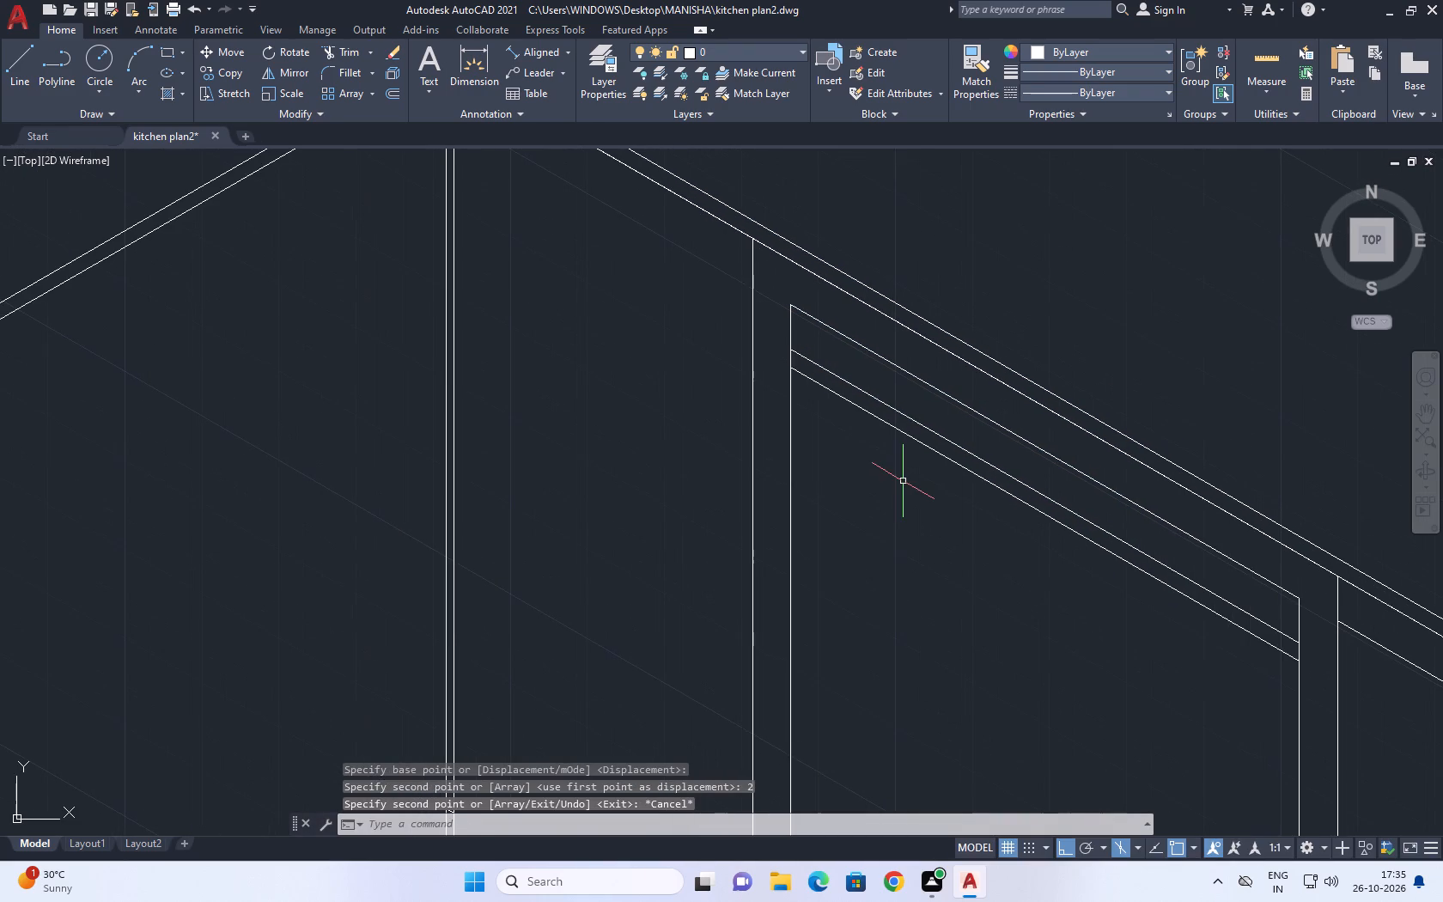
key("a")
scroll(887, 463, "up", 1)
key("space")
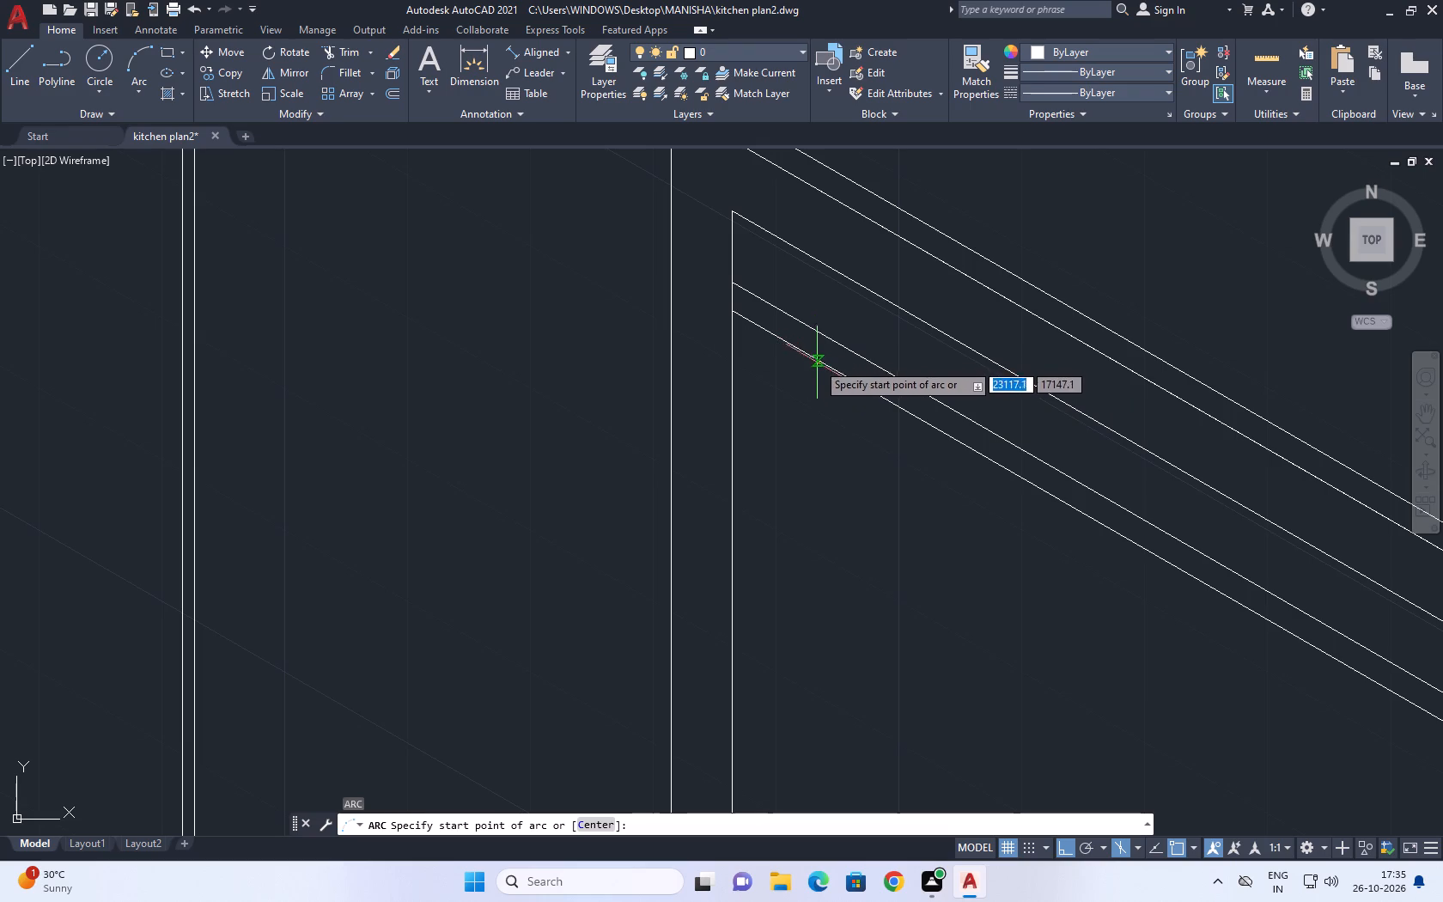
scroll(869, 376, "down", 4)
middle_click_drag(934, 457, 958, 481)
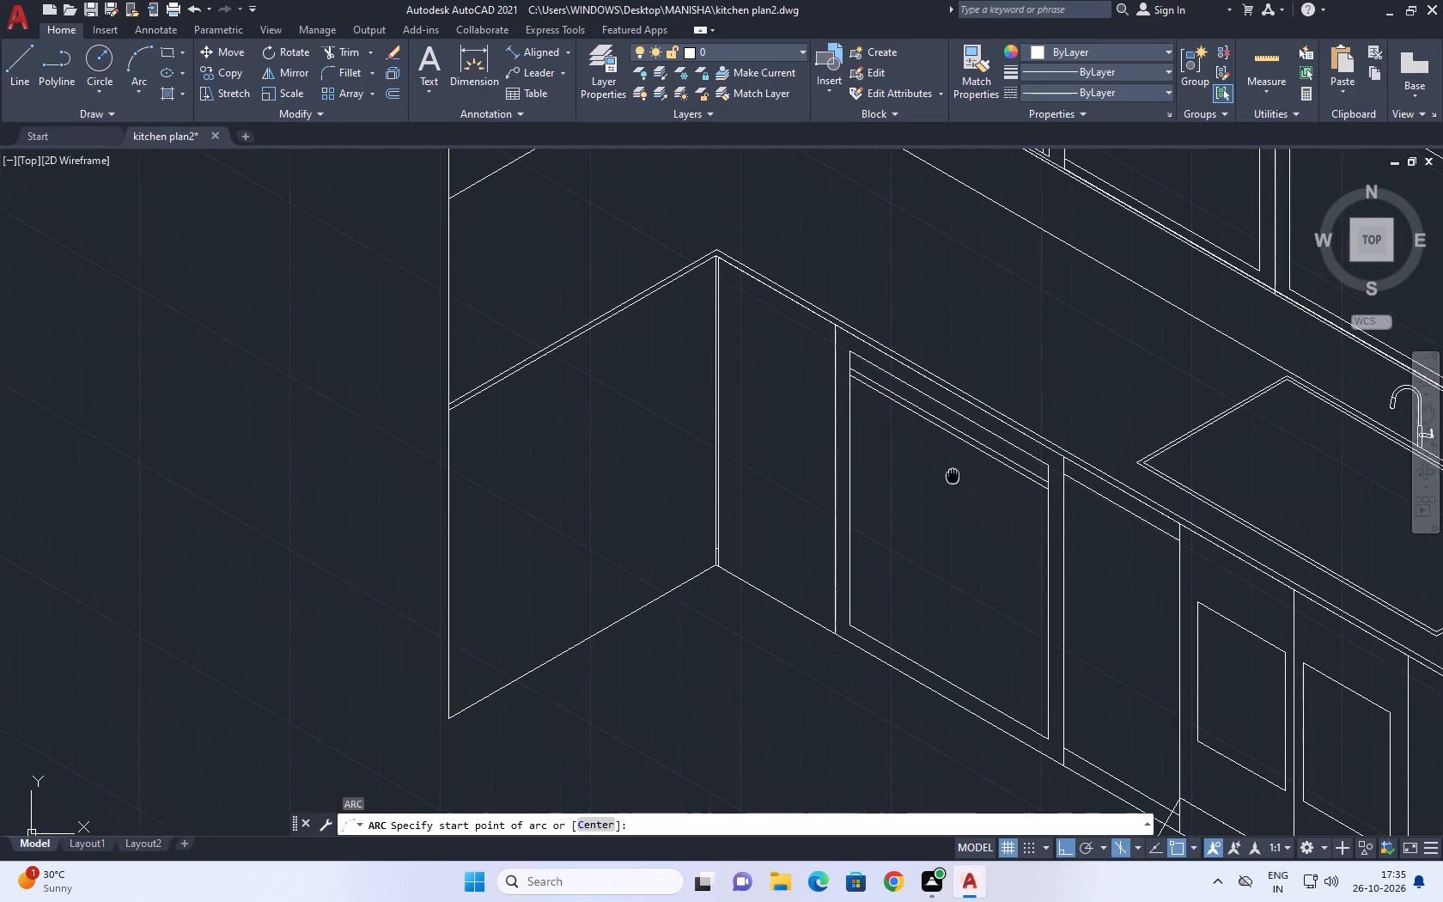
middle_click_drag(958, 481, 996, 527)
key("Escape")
Draw a vertical line from the midpoint of the upper copied line down to the panel's bottom edge.
middle_click_drag(978, 522, 978, 521)
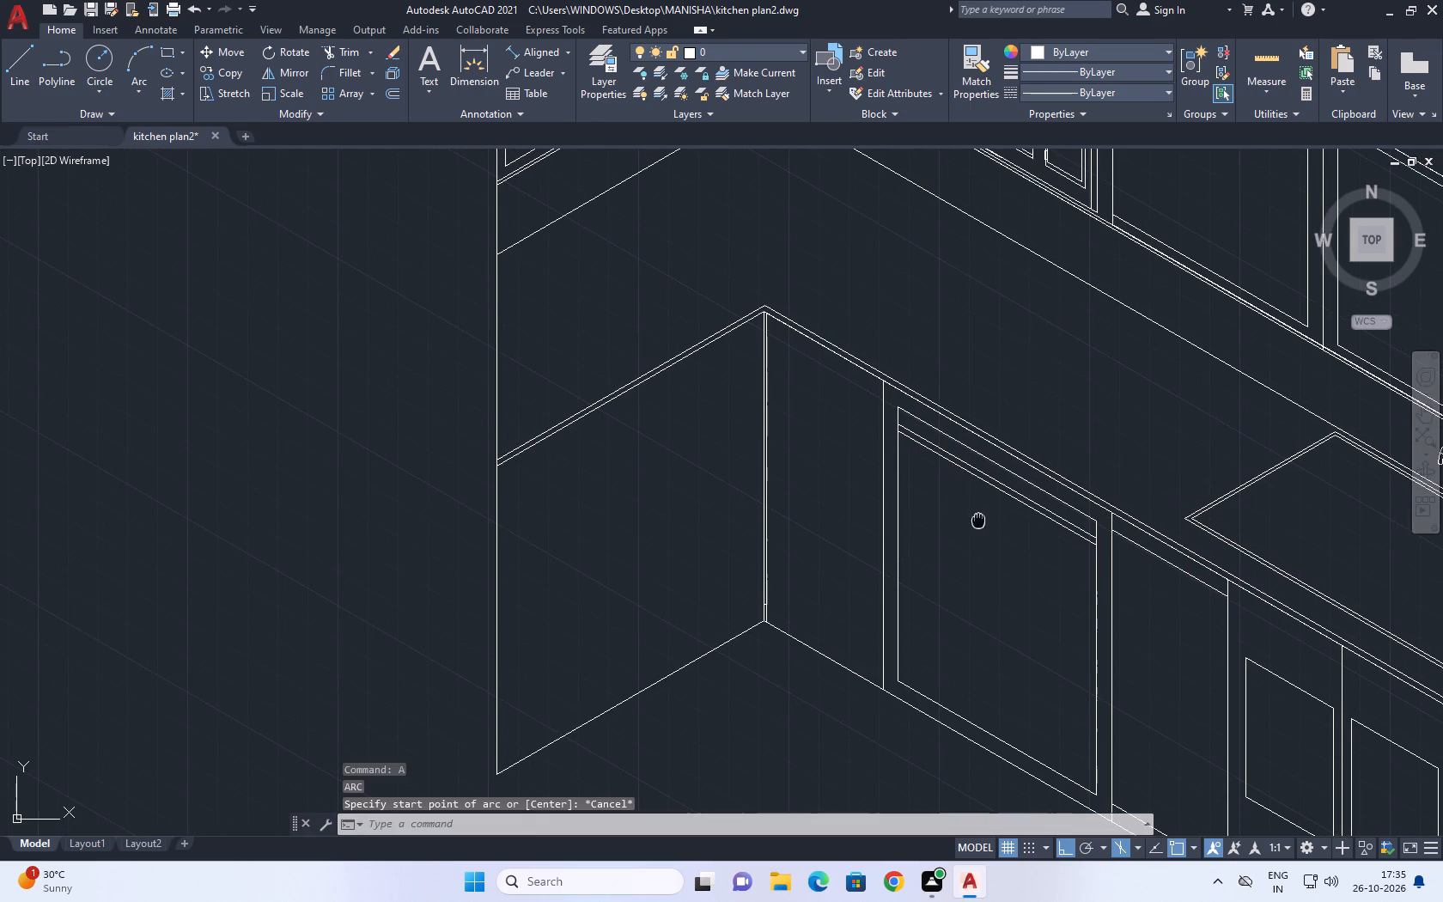
middle_click_drag(978, 521, 951, 470)
key("l")
key("space")
left_click(968, 424)
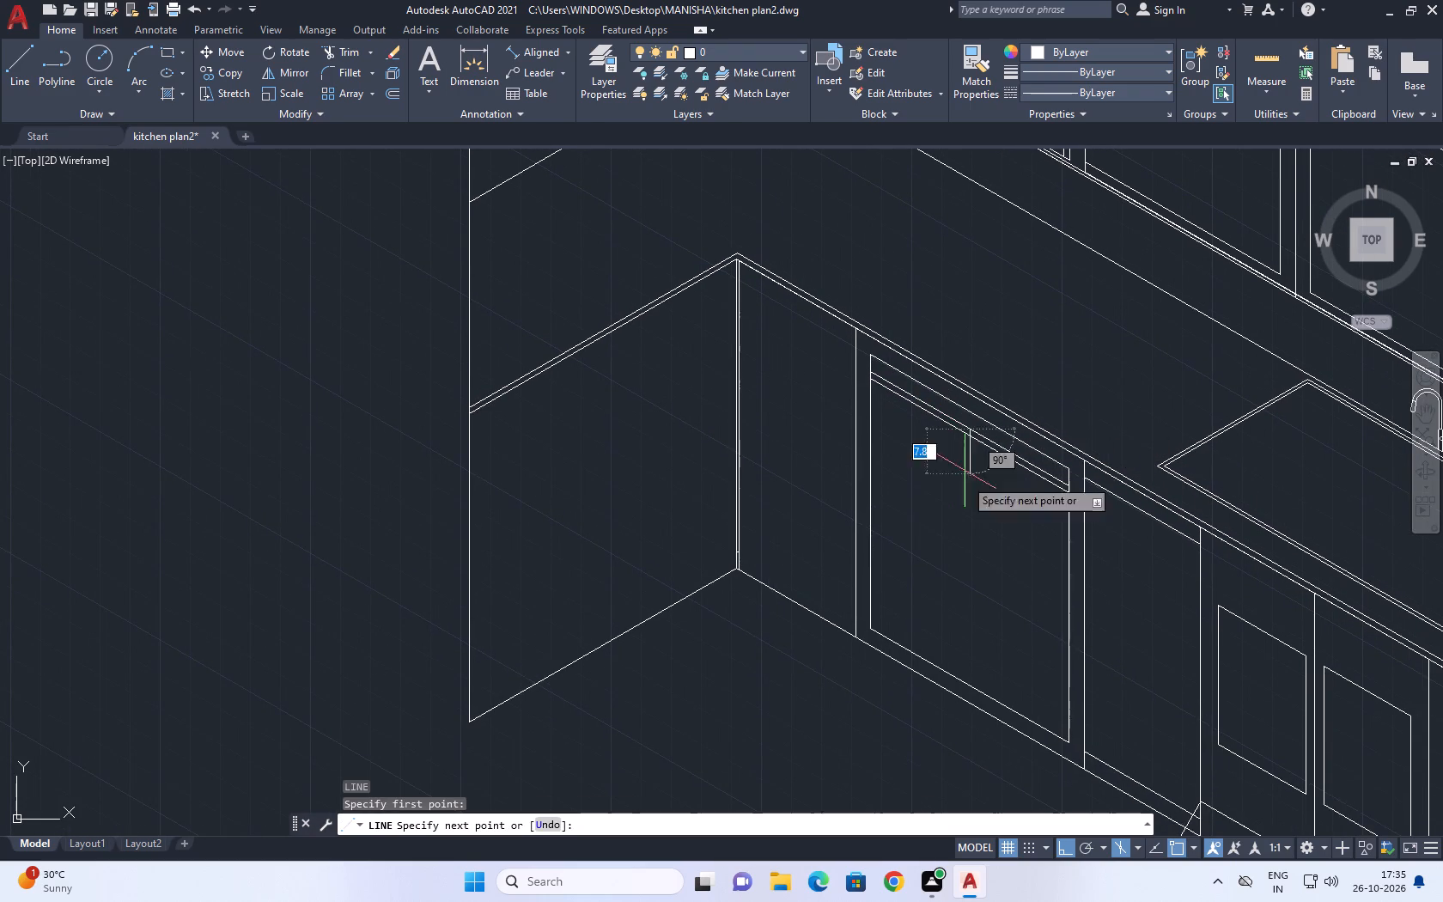
left_click(965, 679)
key("Escape")
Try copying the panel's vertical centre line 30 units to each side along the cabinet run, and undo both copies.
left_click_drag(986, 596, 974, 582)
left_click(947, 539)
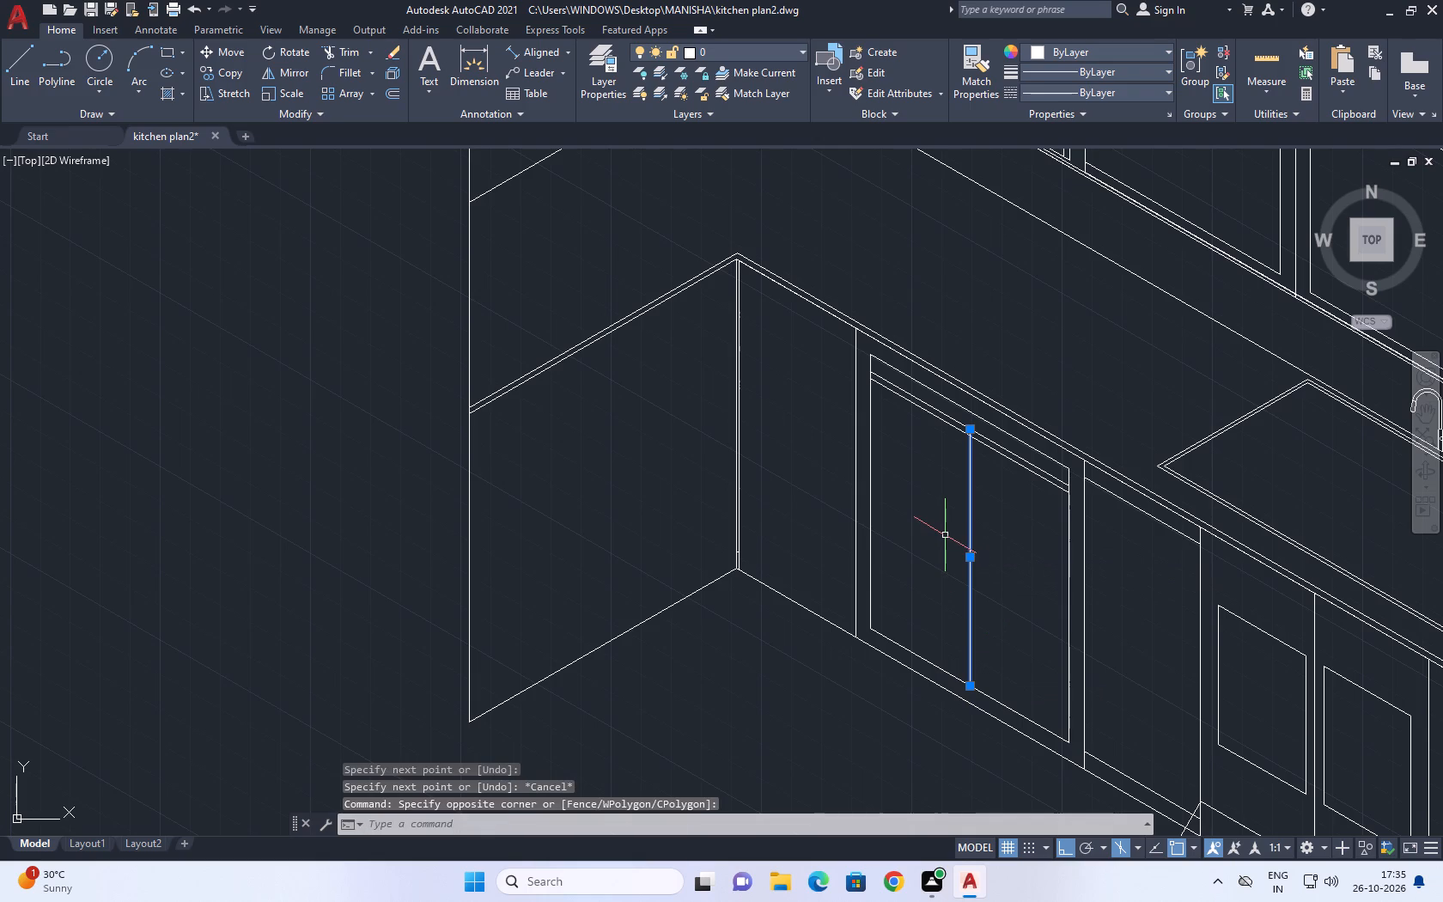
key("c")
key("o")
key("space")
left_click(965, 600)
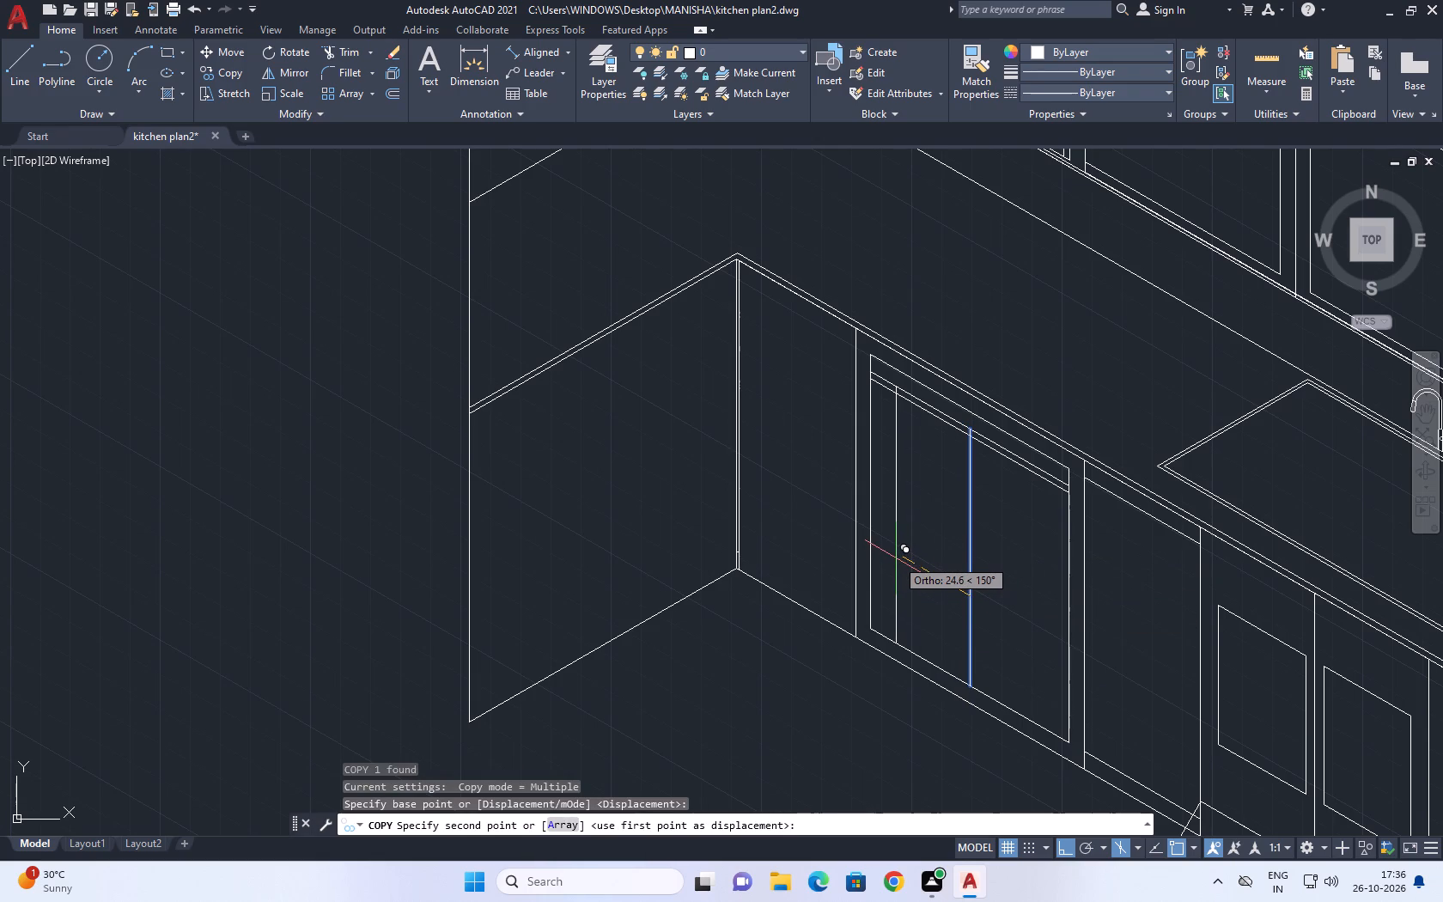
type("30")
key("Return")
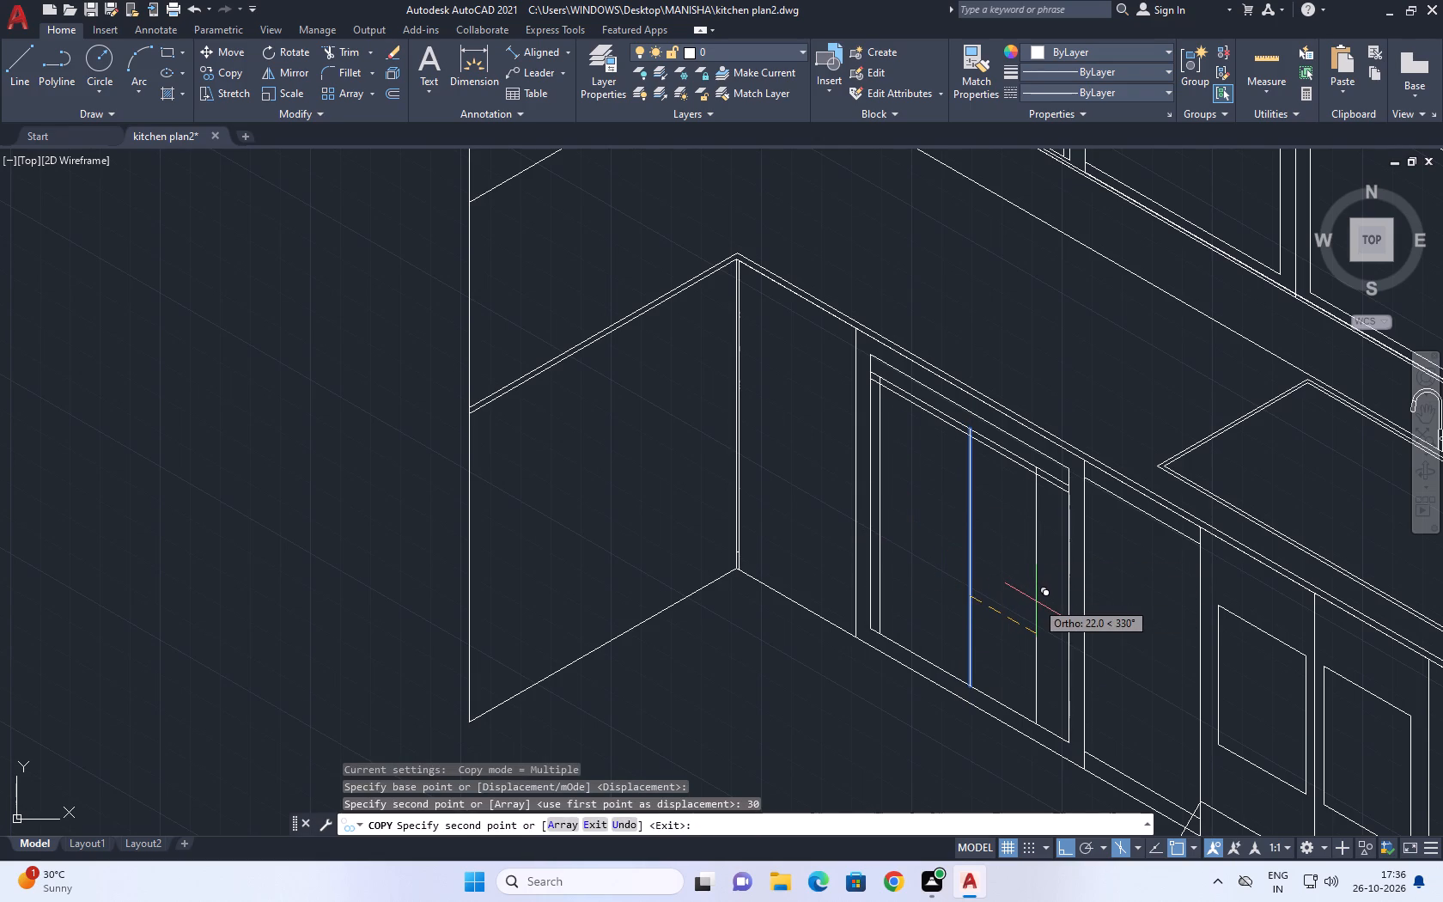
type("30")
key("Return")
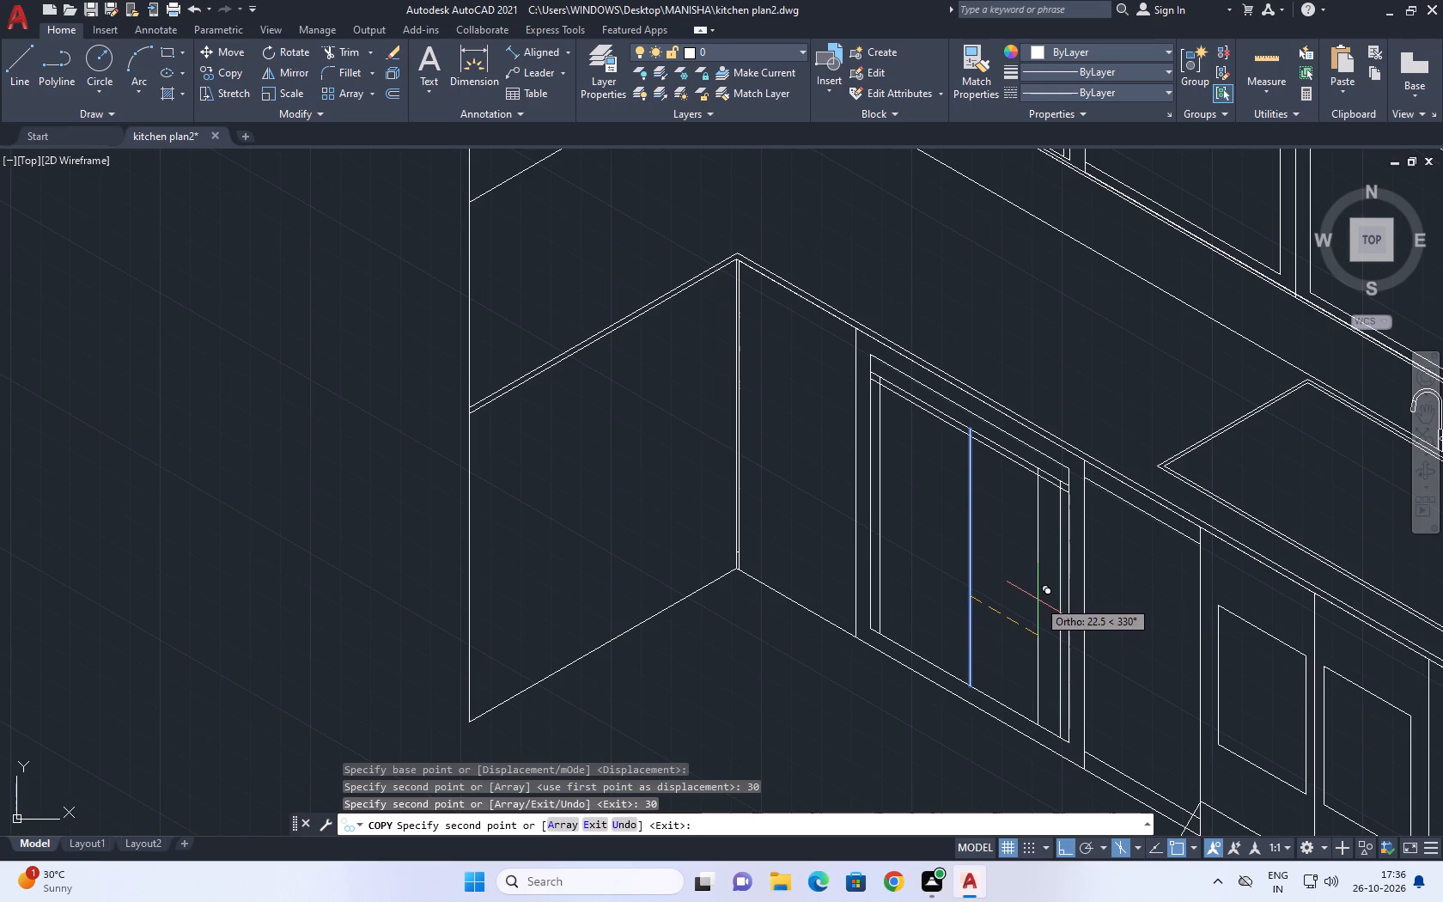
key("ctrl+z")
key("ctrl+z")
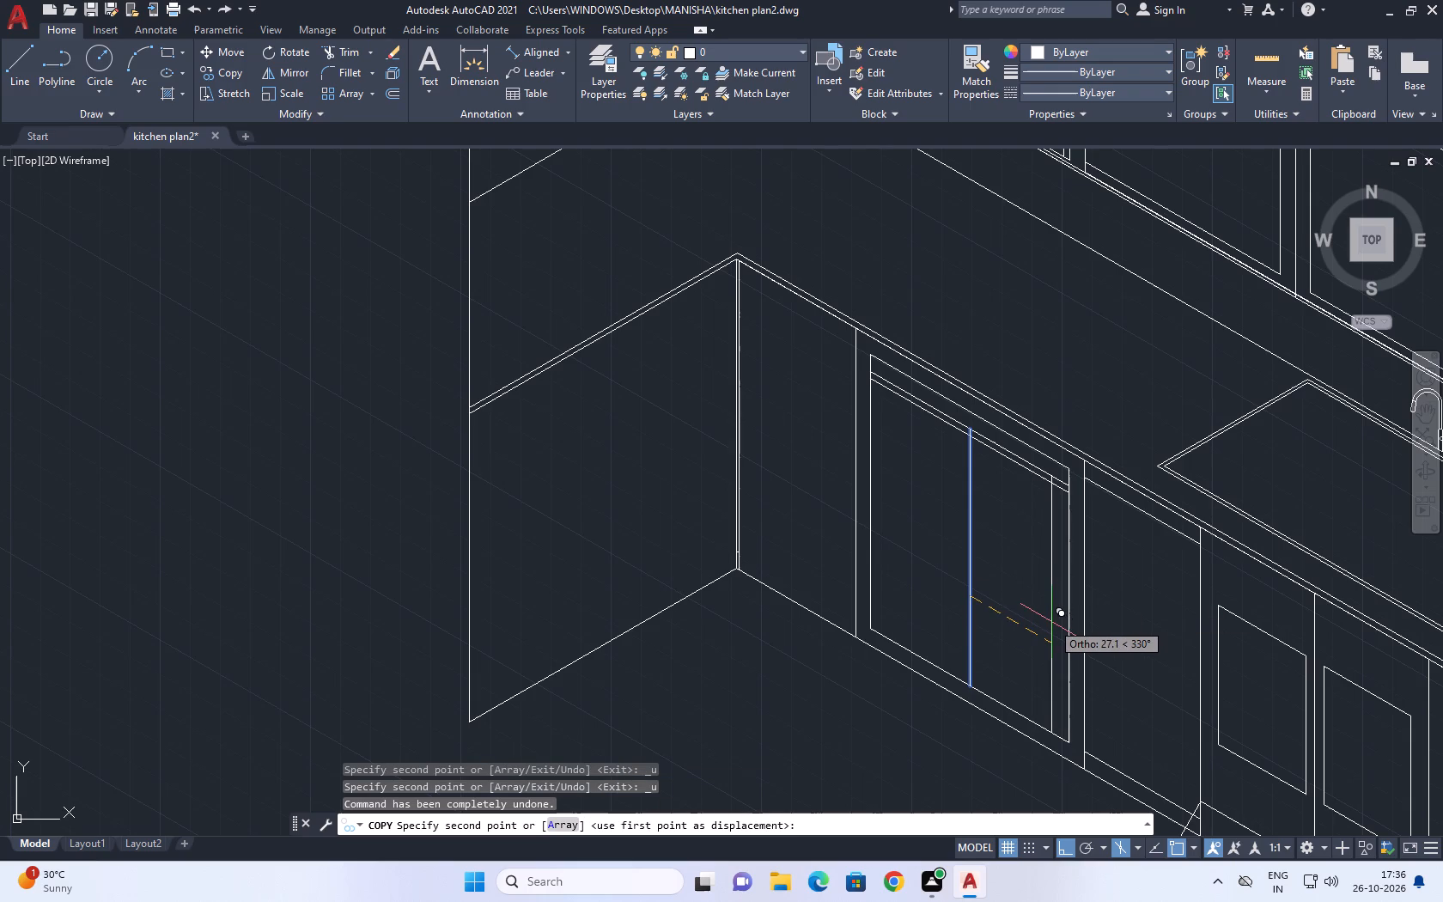
Copy the panel's vertical centre line 20 units to each side along the cabinet run.
type("20")
key("Return")
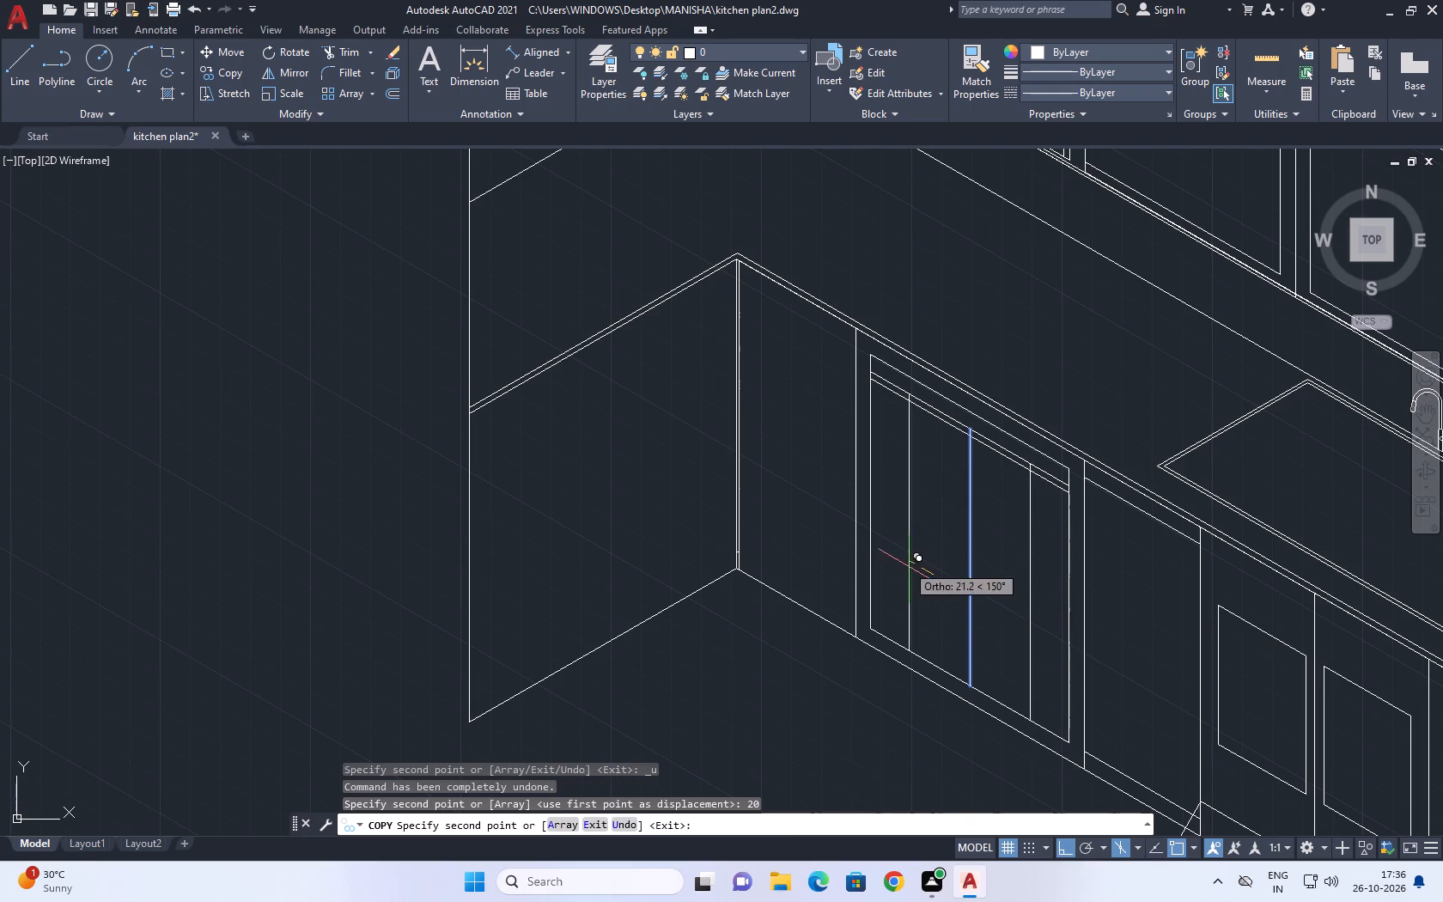
type("20")
key("Return")
key("Escape")
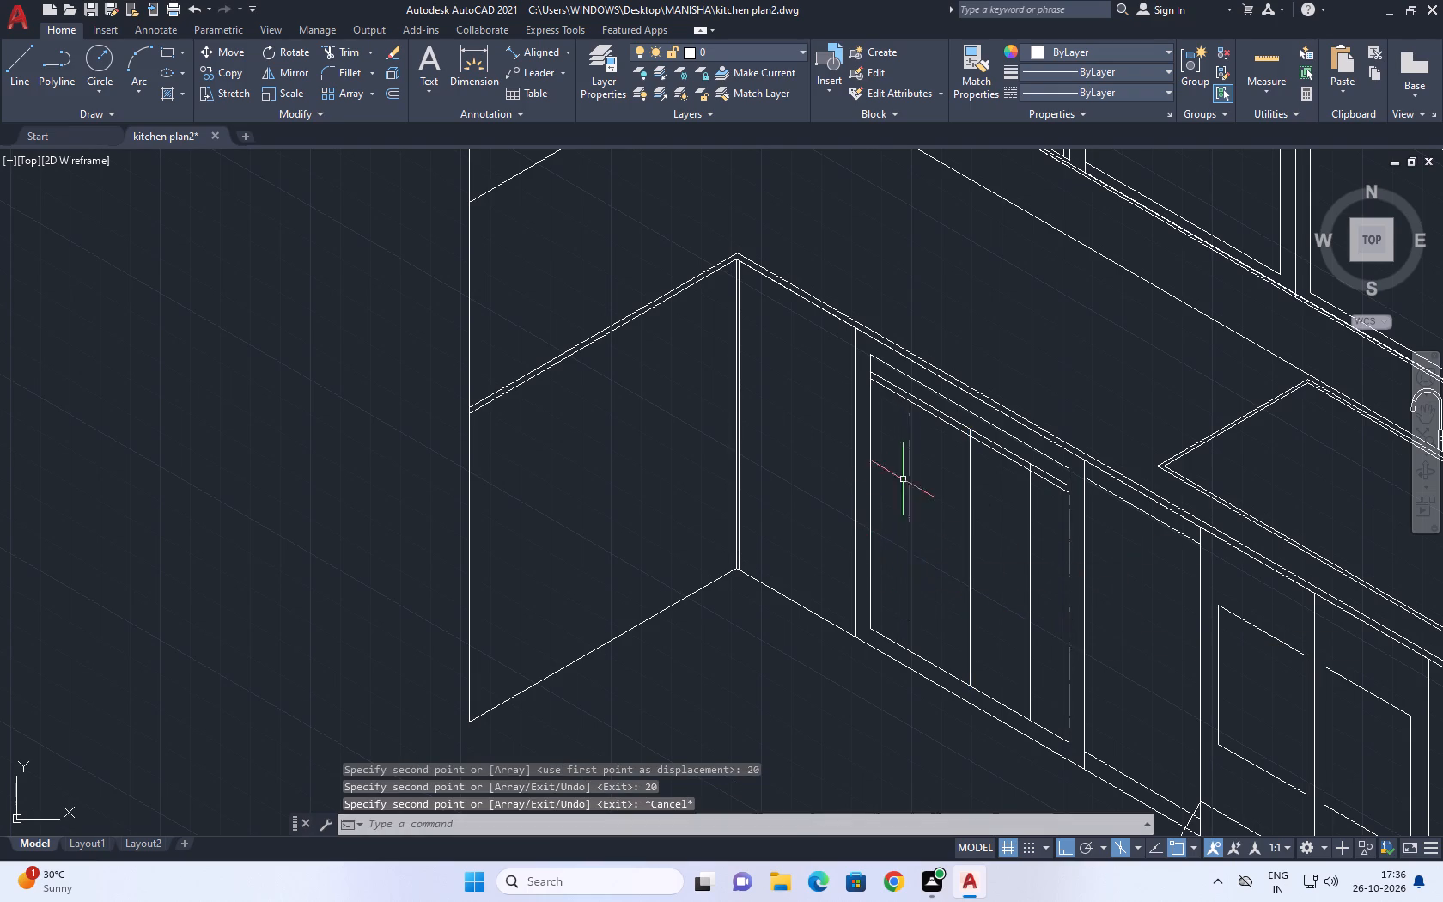
Trim the ends of the two copied sloping lines that extend beyond the outer vertical copies on both sides.
middle_click(923, 463)
type("tr")
key("space")
scroll(903, 399, "up", 2)
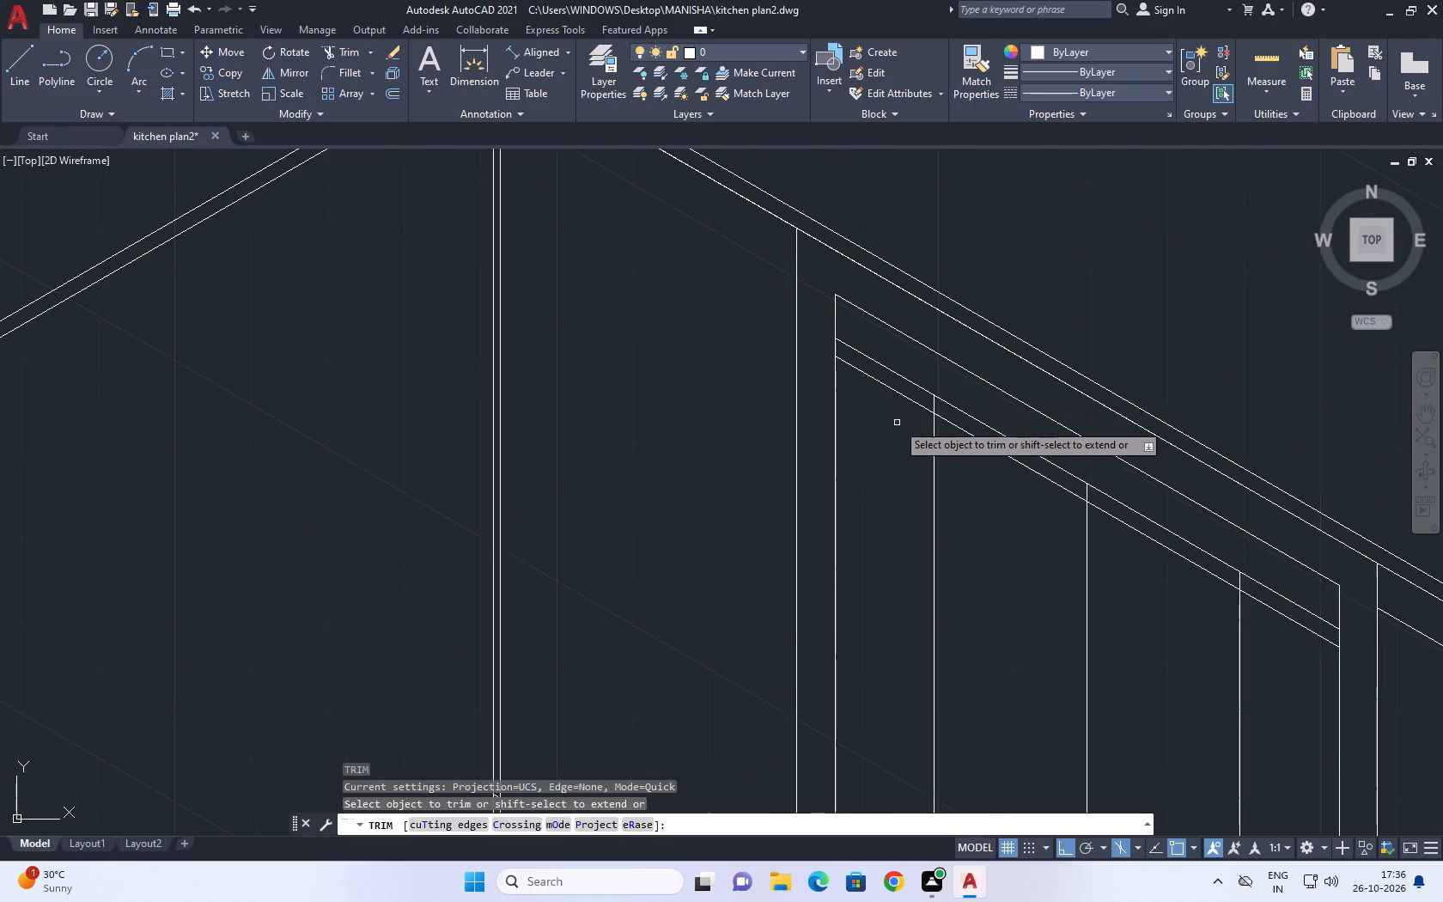
scroll(897, 423, "up", 1)
left_click(897, 423)
left_click(917, 348)
middle_click_drag(957, 478, 837, 396)
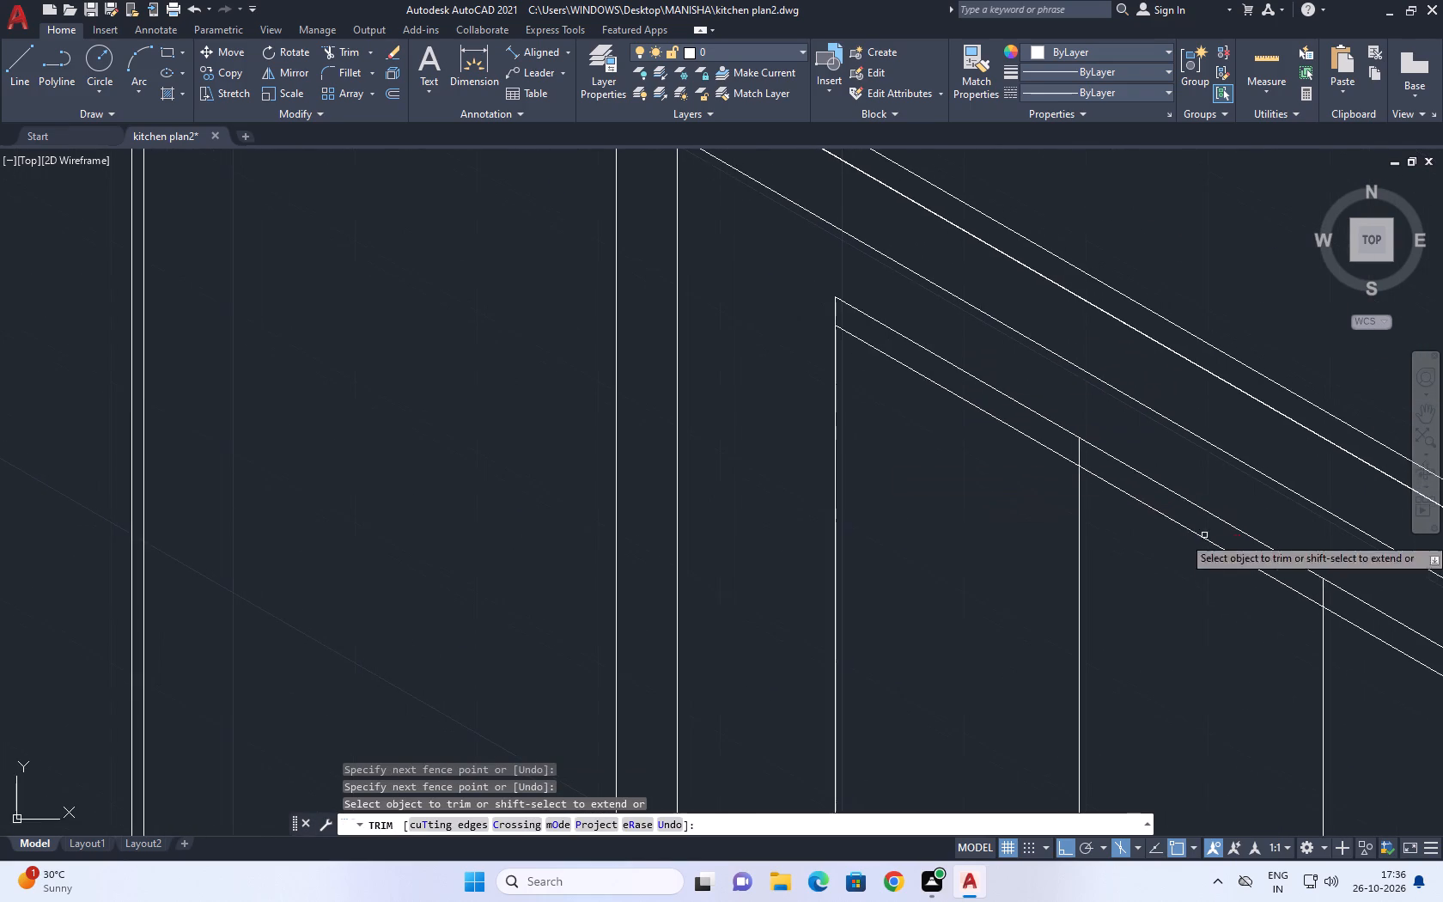
scroll(1158, 539, "down", 3)
scroll(1225, 574, "up", 2)
left_click(1194, 566)
left_click(1193, 513)
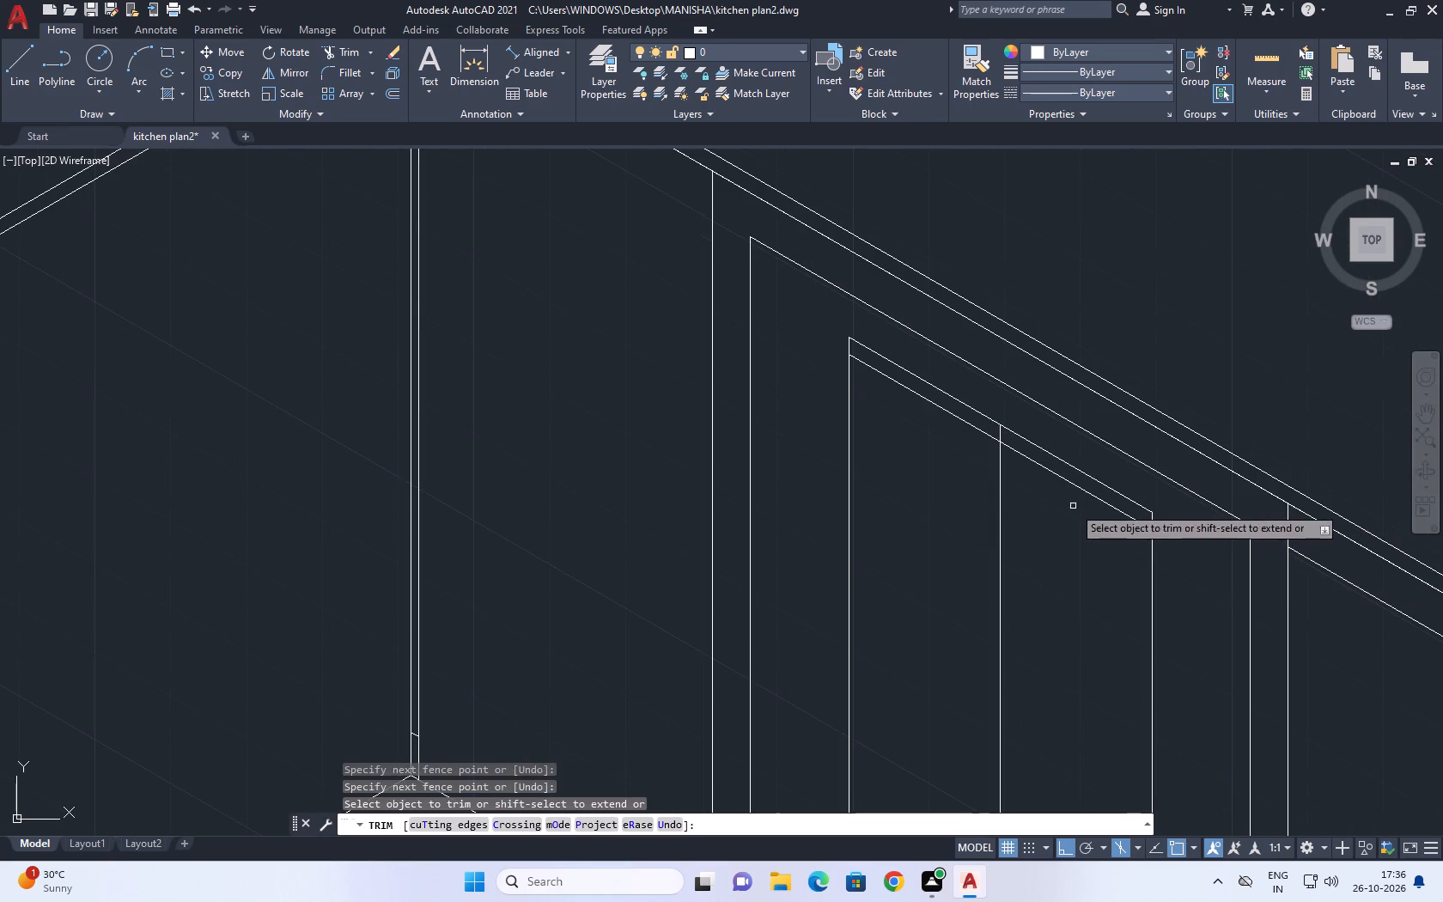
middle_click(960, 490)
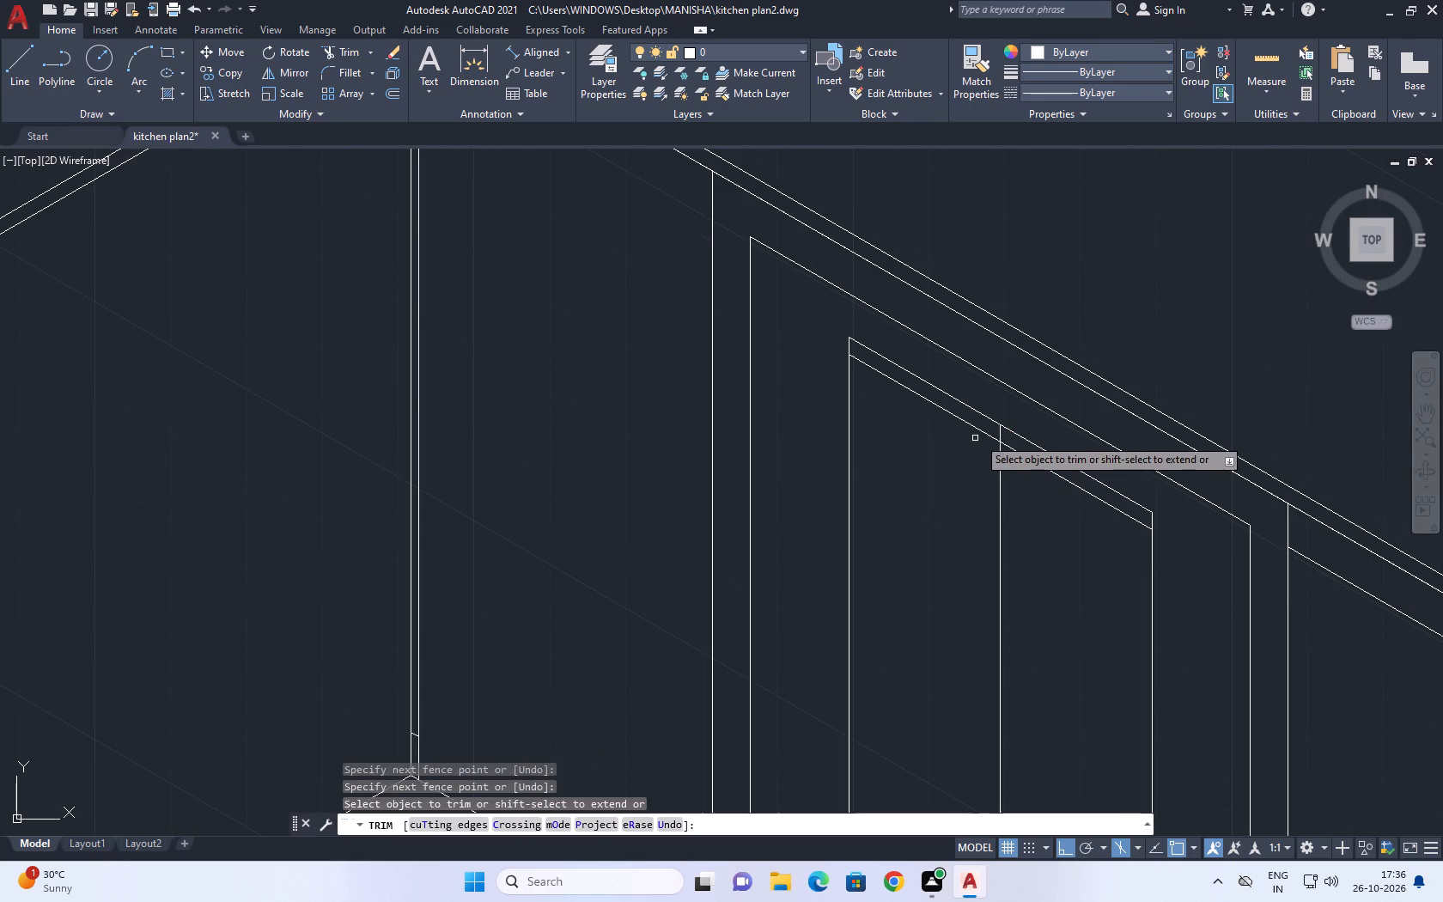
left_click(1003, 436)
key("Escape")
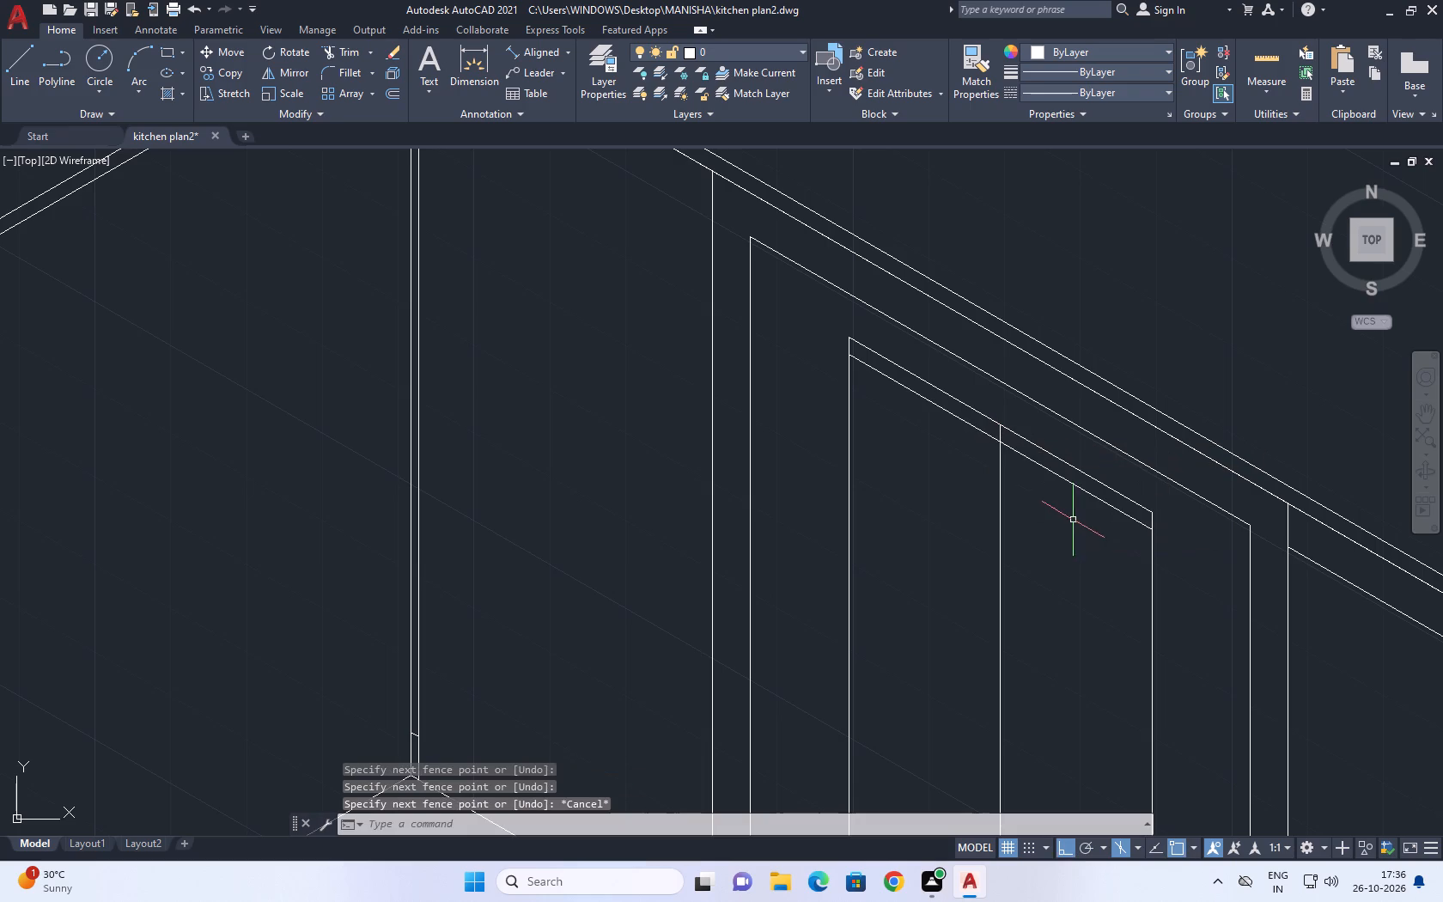
Trim the short piece of the vertical centre line between the two sloping lines near the panel's top.
type("tr")
key("space")
scroll(997, 418, "up", 2)
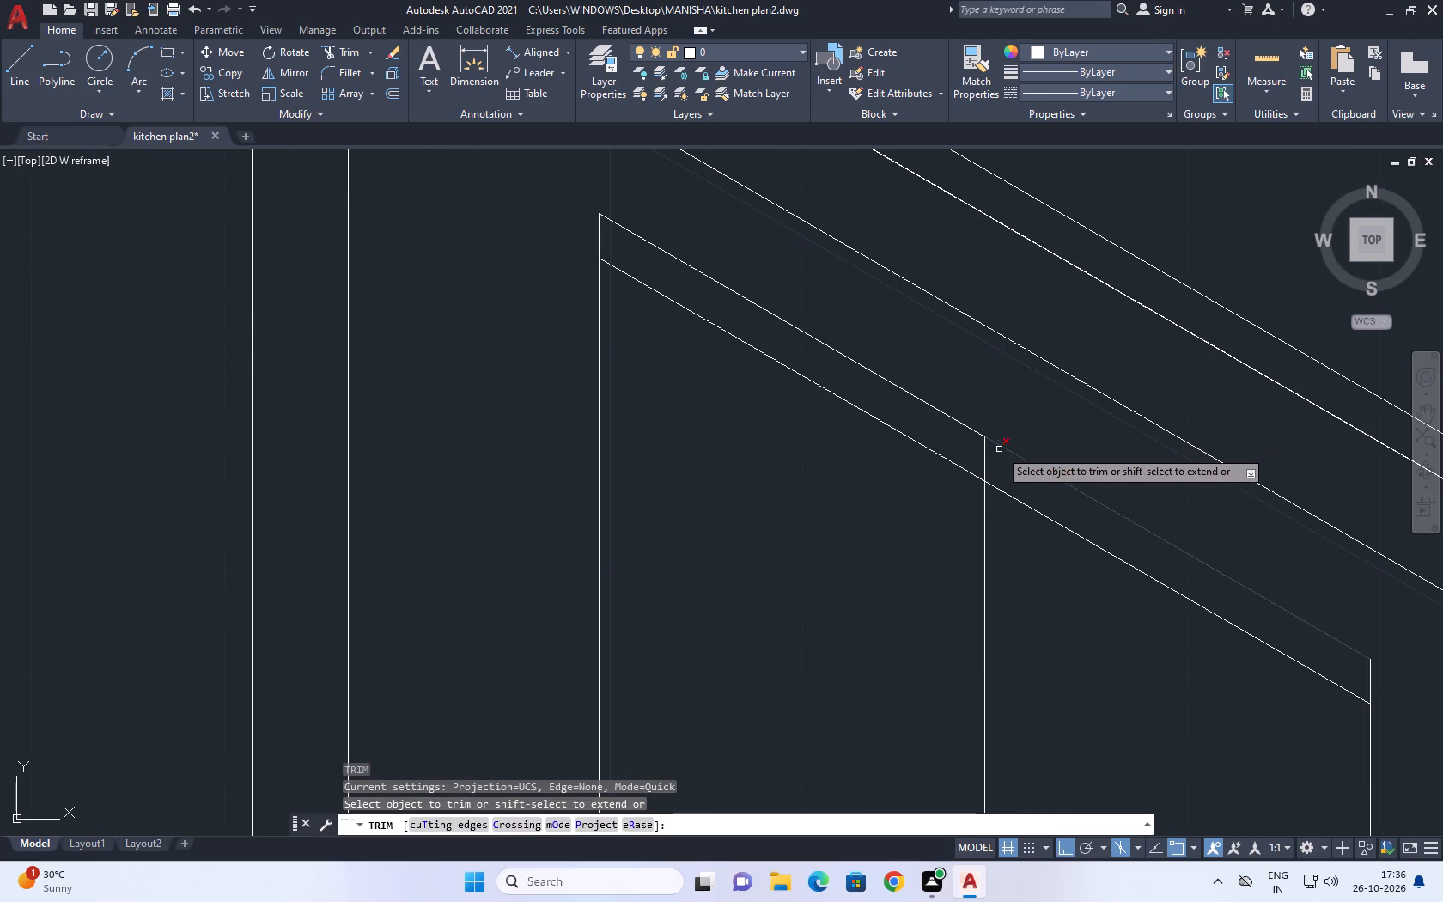
left_click(994, 459)
left_click(967, 445)
key("Escape")
Draw a sloping line parallel below the two copied lines, from the inner rectangle's left vertical past its right vertical.
middle_click_drag(643, 348, 651, 375)
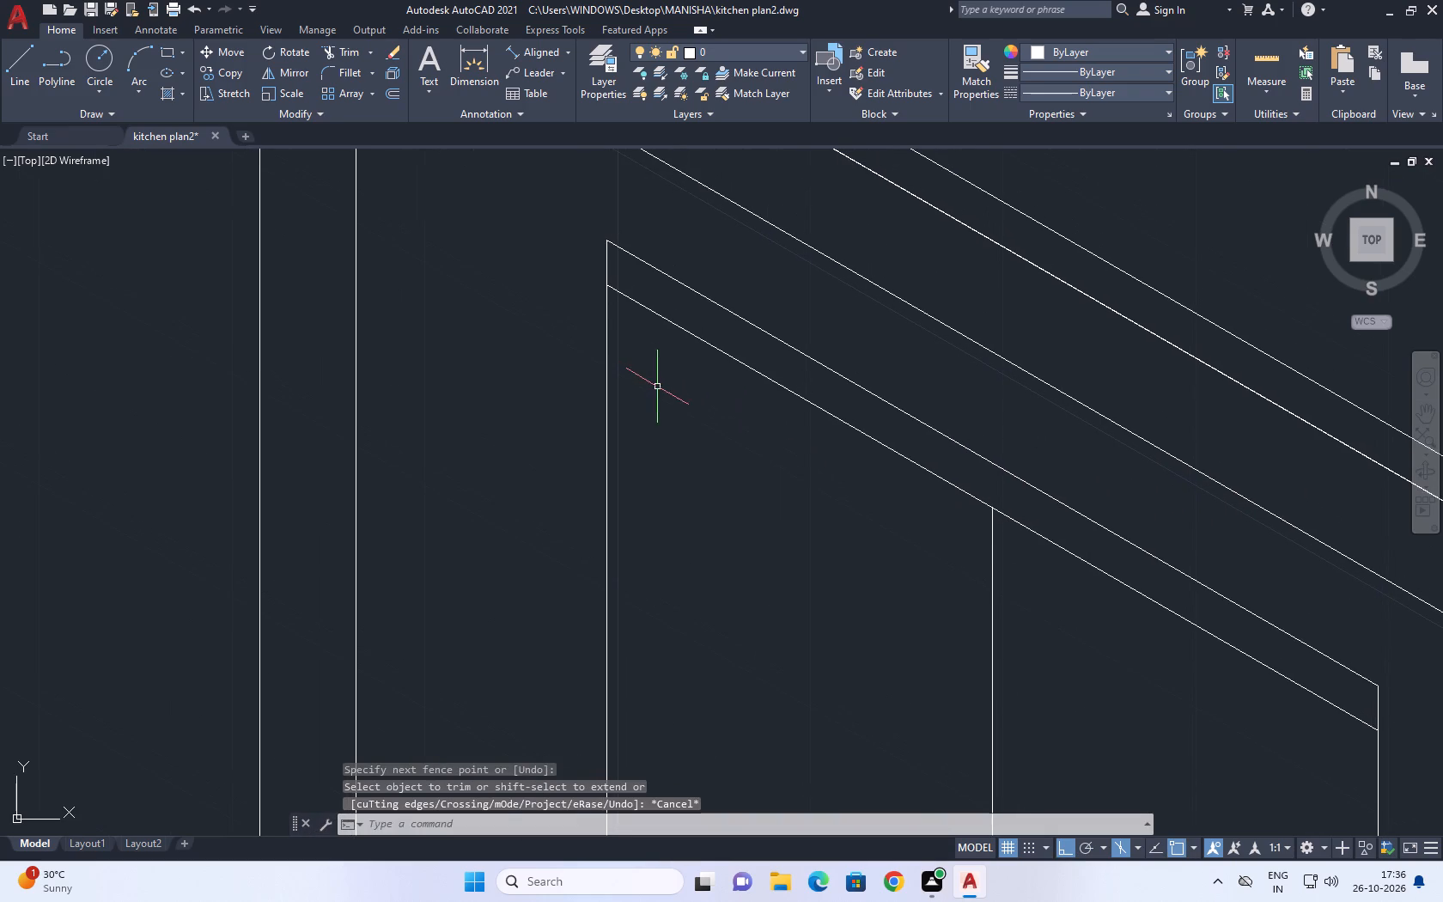
key("l")
key("space")
left_click(610, 364)
scroll(746, 448, "down", 3)
middle_click_drag(1036, 600, 877, 417)
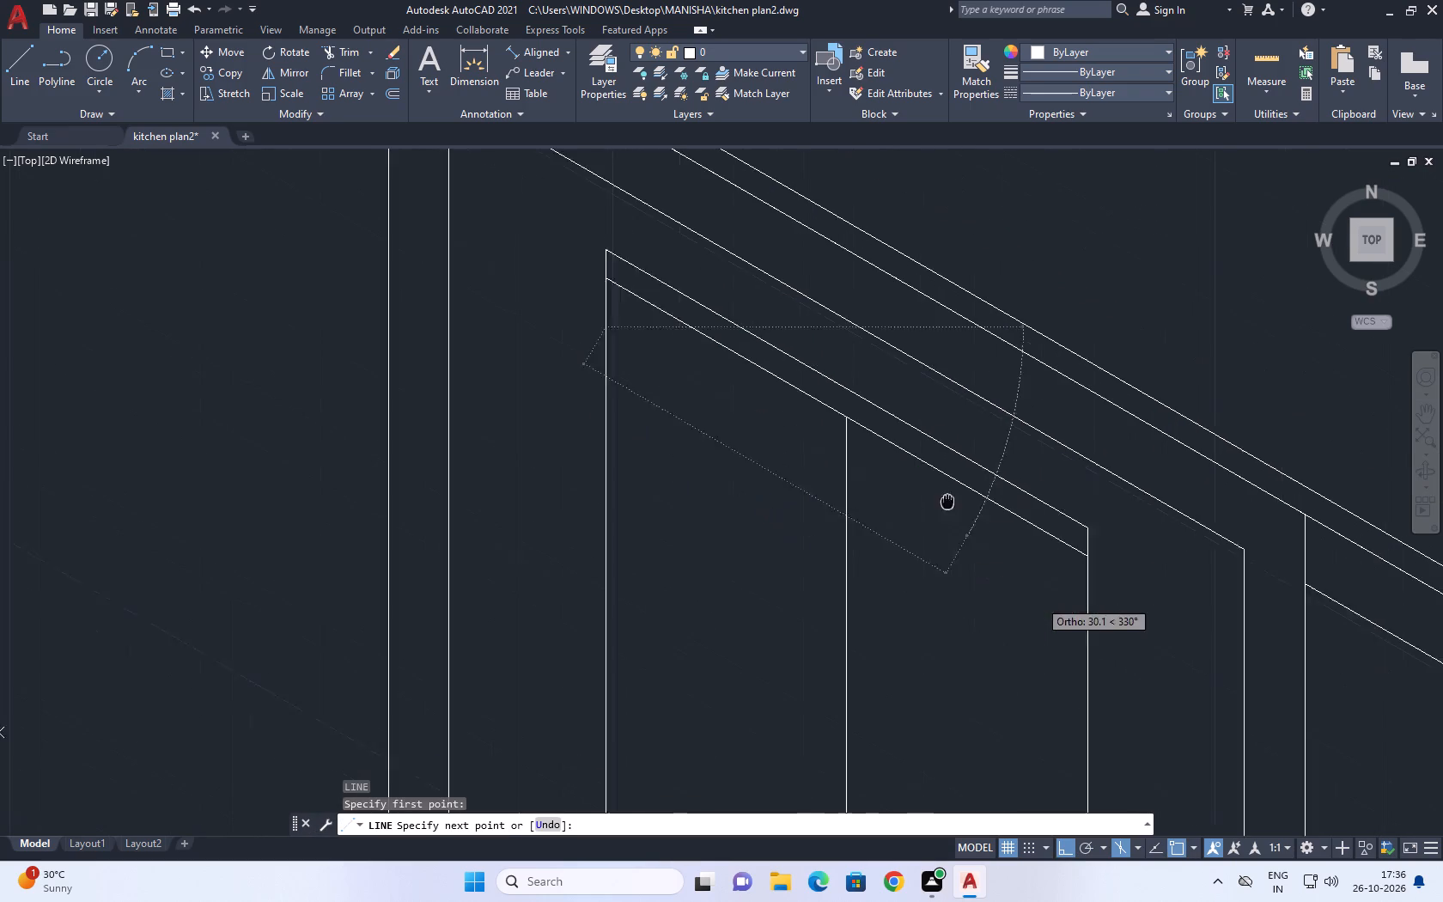
middle_click_drag(877, 417, 813, 338)
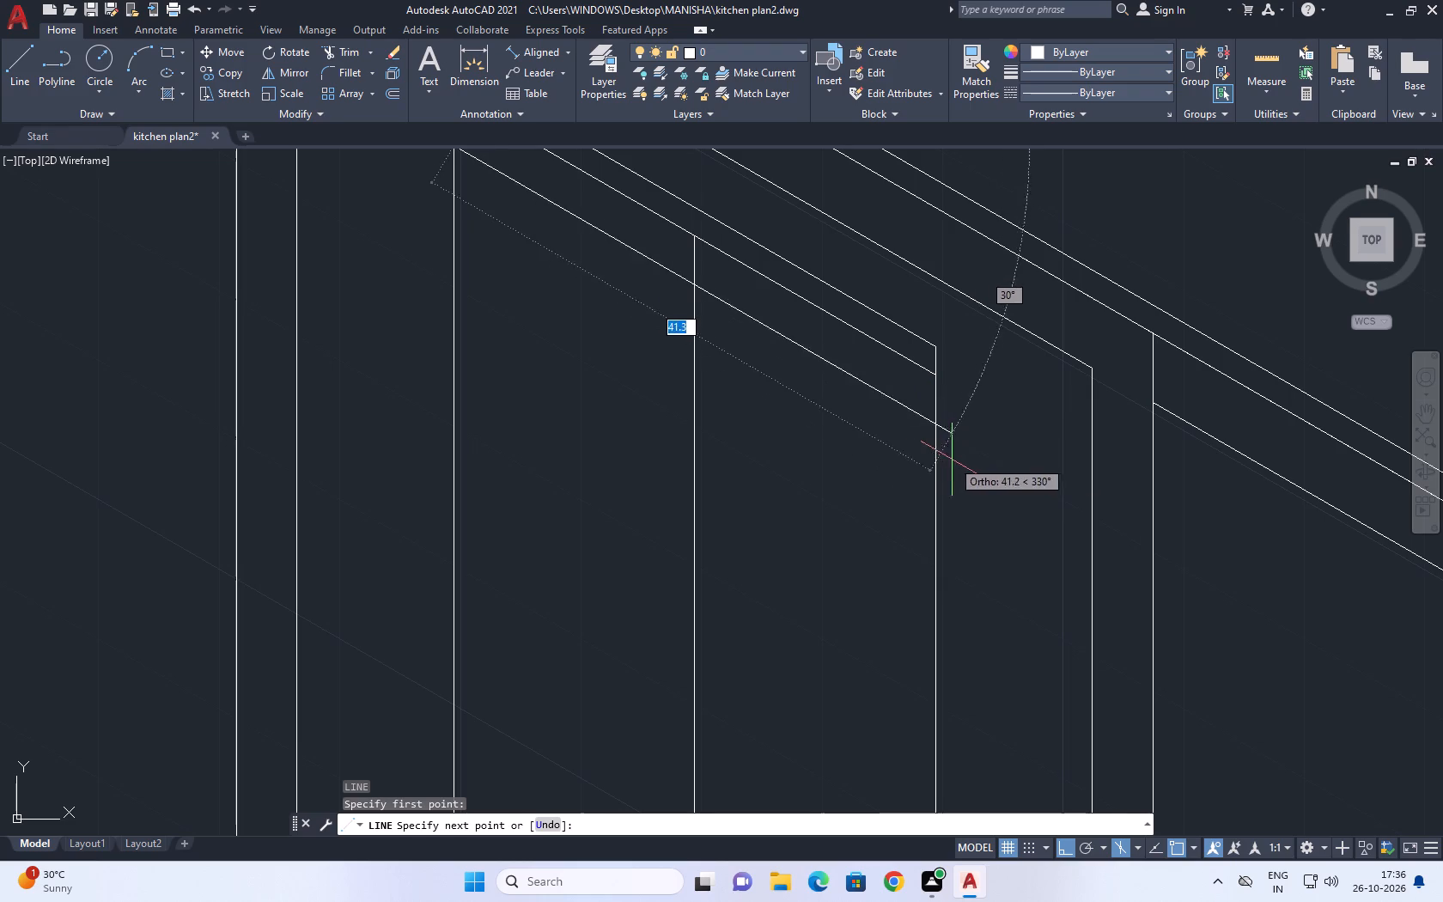
left_click(1010, 472)
key("Escape")
Stretch the overshooting end of the new sloping line back onto the inner rectangle's right vertical.
scroll(979, 444, "up", 1)
left_click_drag(998, 439, 995, 447)
left_click(979, 481)
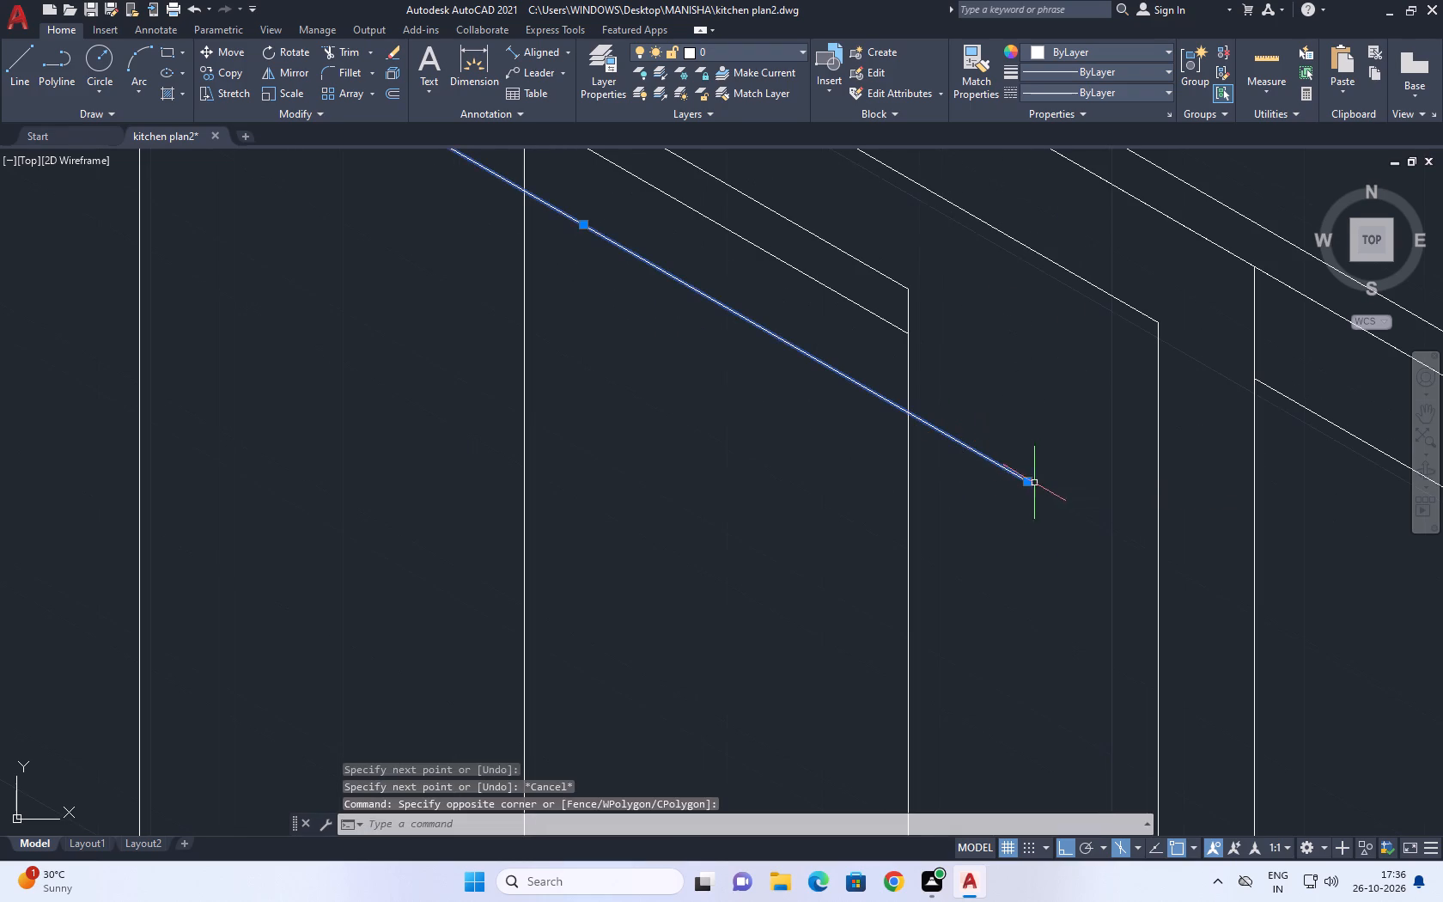
left_click_drag(1028, 479, 1008, 451)
left_click(911, 412)
key("Escape")
Trim the left, centre and right verticals between the narrow handle strip and the sloping line below it.
scroll(916, 419, "down", 3)
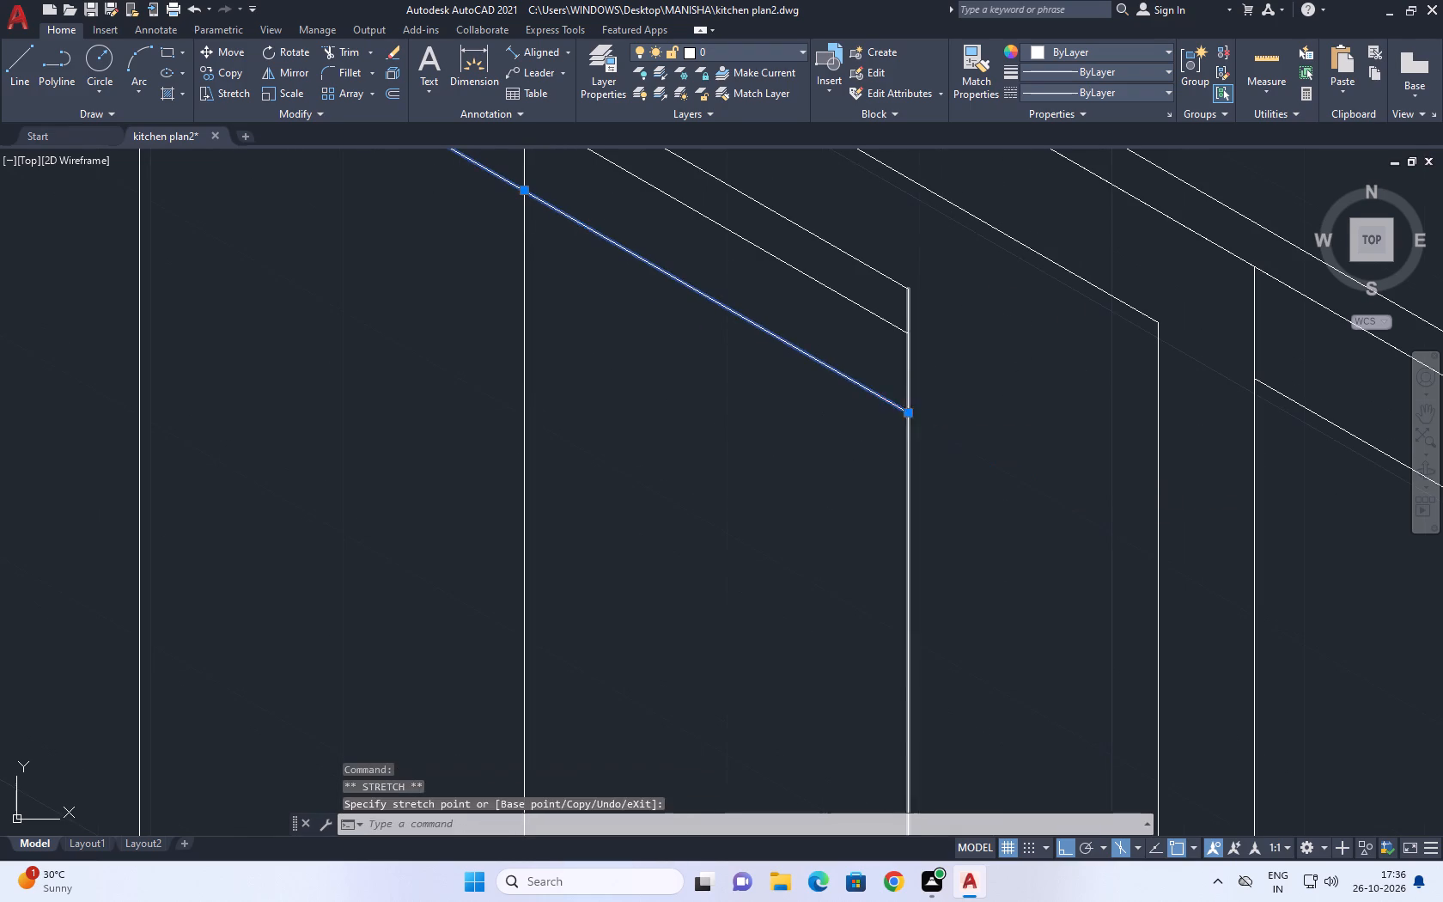
scroll(912, 417, "down", 2)
middle_click_drag(892, 344, 892, 399)
scroll(892, 402, "down", 1)
scroll(874, 432, "up", 3)
middle_click_drag(843, 396, 849, 418)
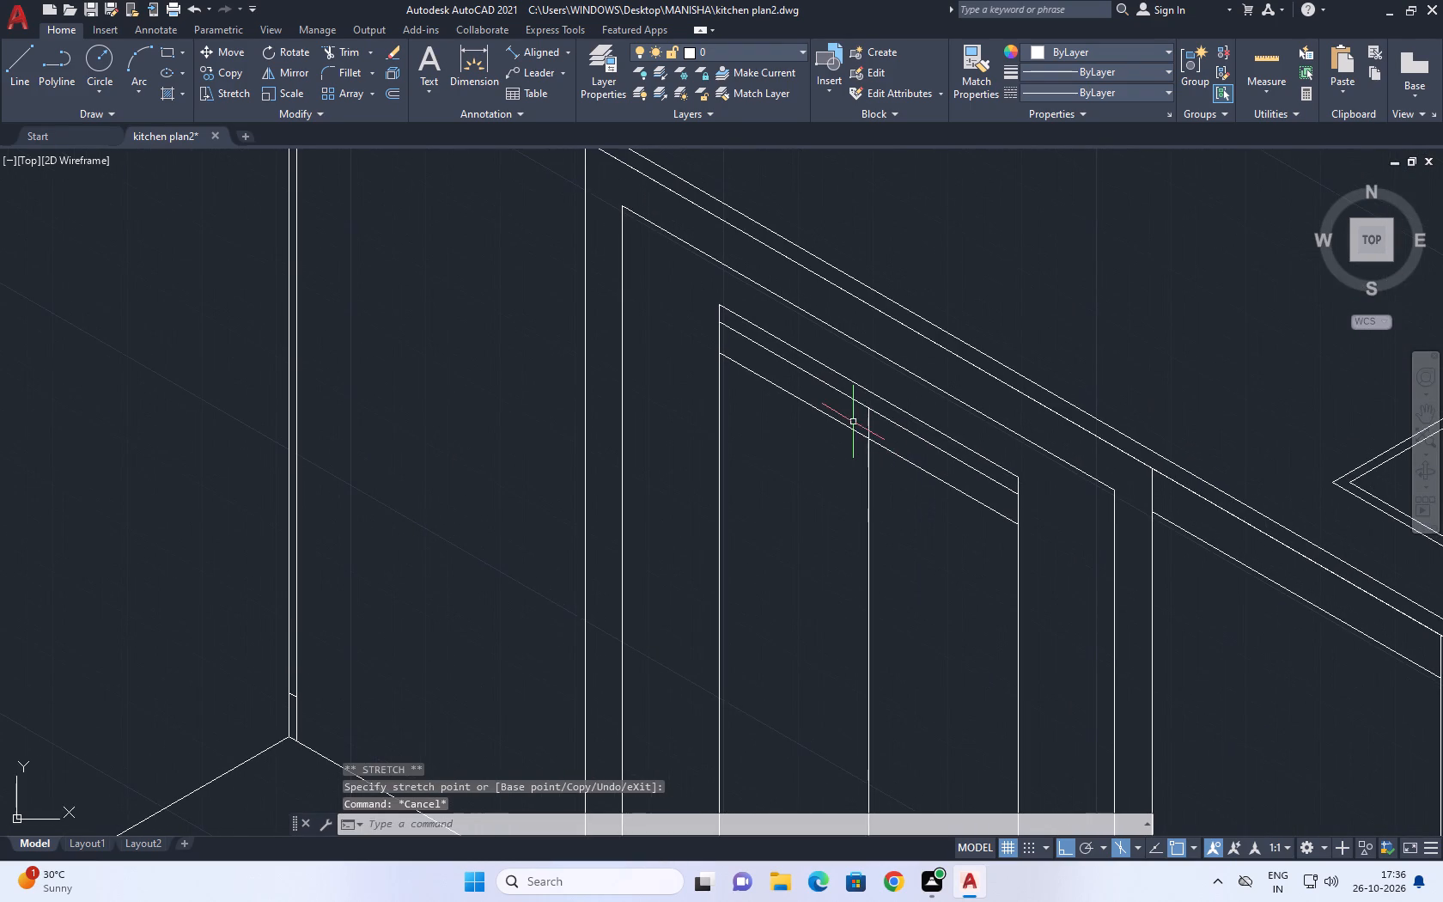
key("t")
key("r")
key("space")
left_click(708, 336)
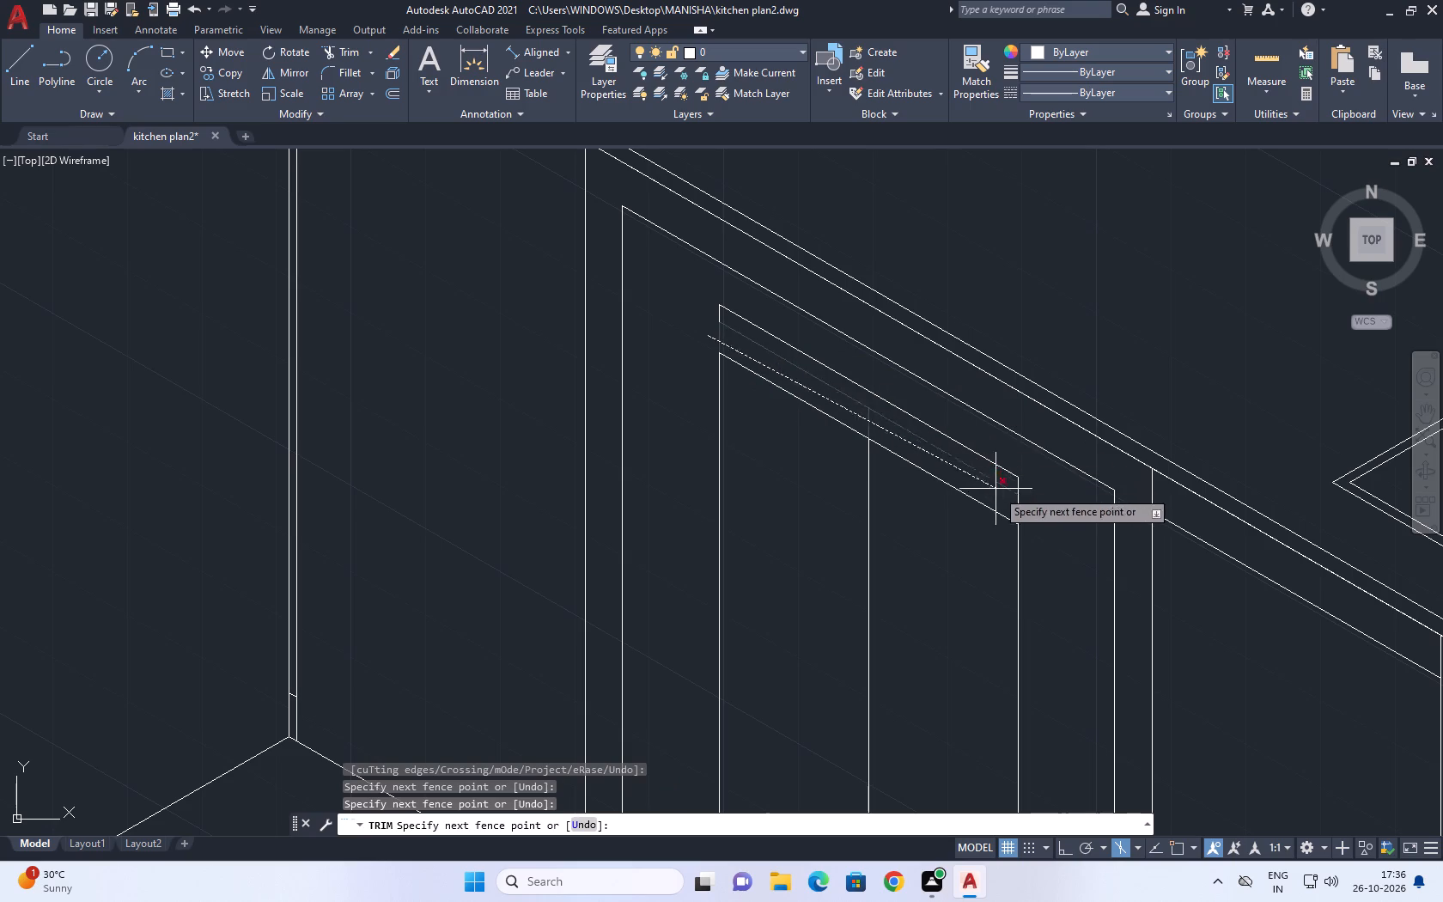
left_click(1036, 518)
scroll(804, 354, "down", 3)
middle_click_drag(862, 535, 845, 496)
key("space")
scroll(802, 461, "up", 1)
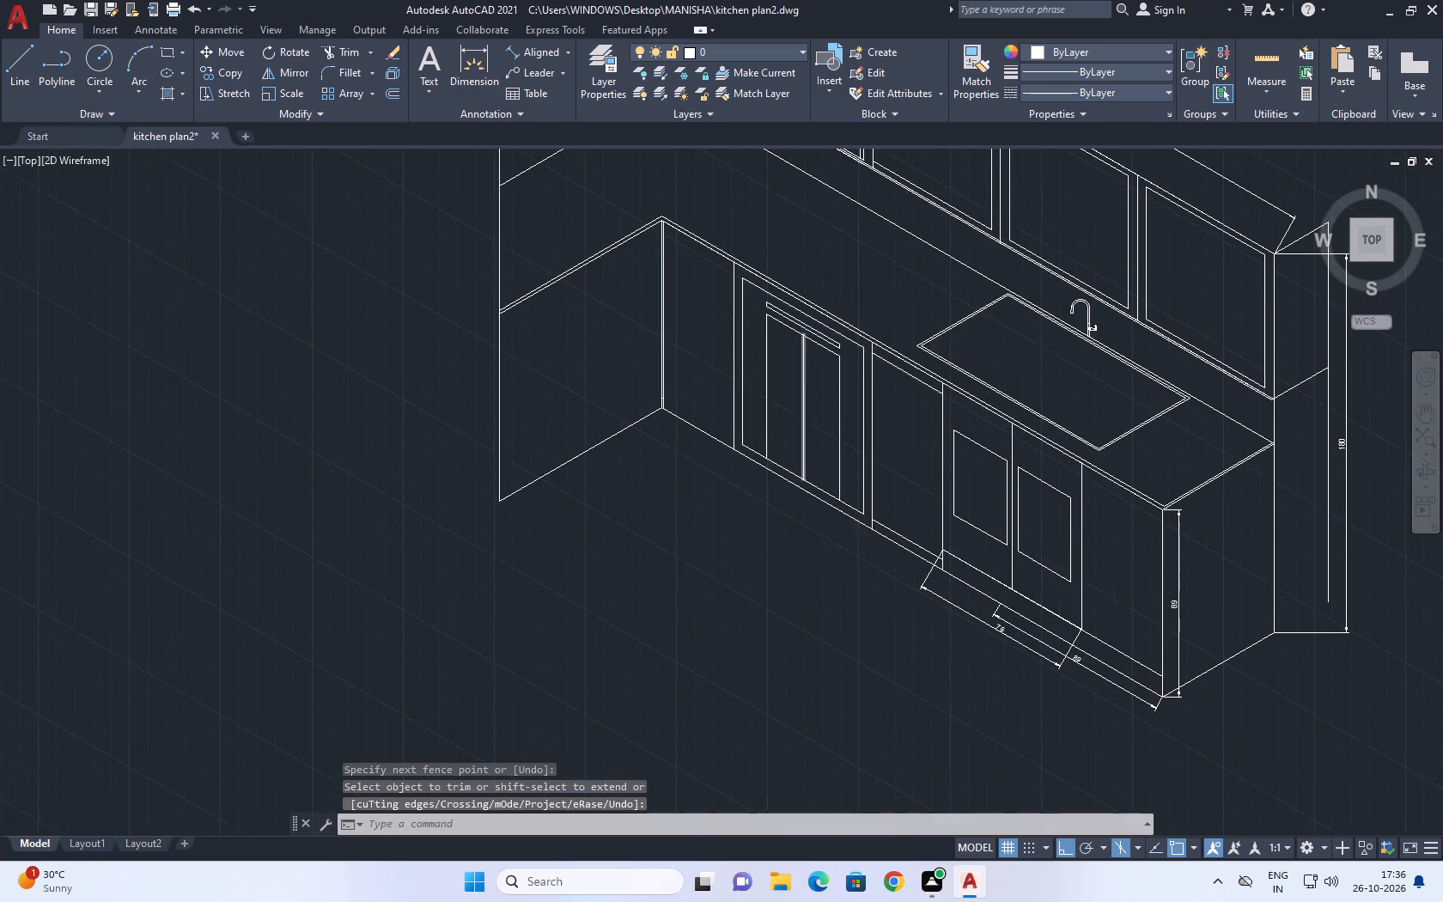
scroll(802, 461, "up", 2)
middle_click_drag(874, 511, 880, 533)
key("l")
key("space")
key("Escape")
Copy the panel's sloping bottom edge straight up by about 10 units.
left_click(904, 611)
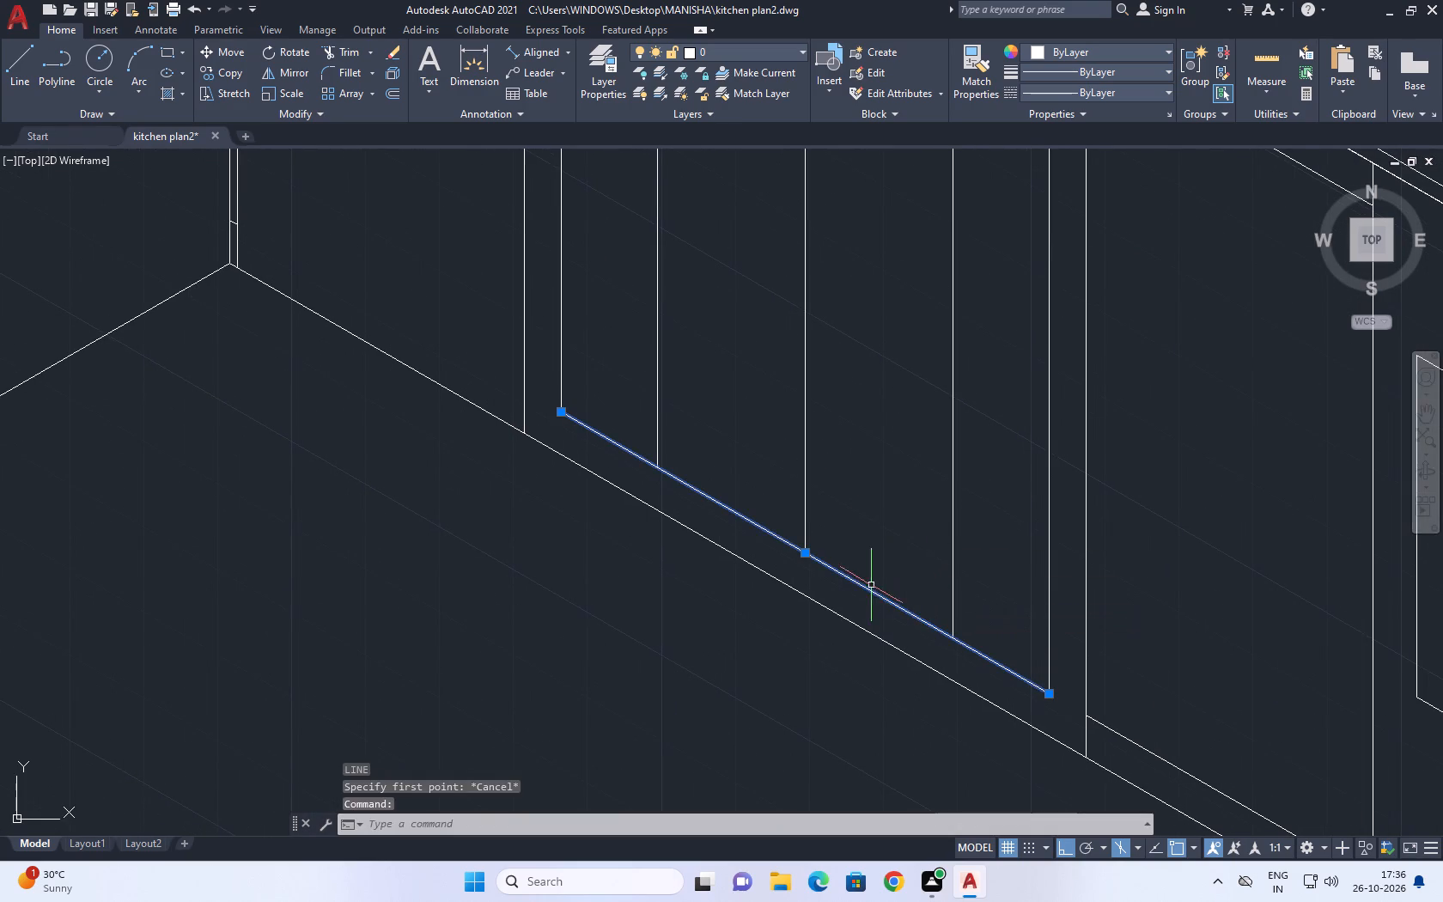
key("c")
key("o")
key("space")
left_click(875, 599)
left_click(888, 518)
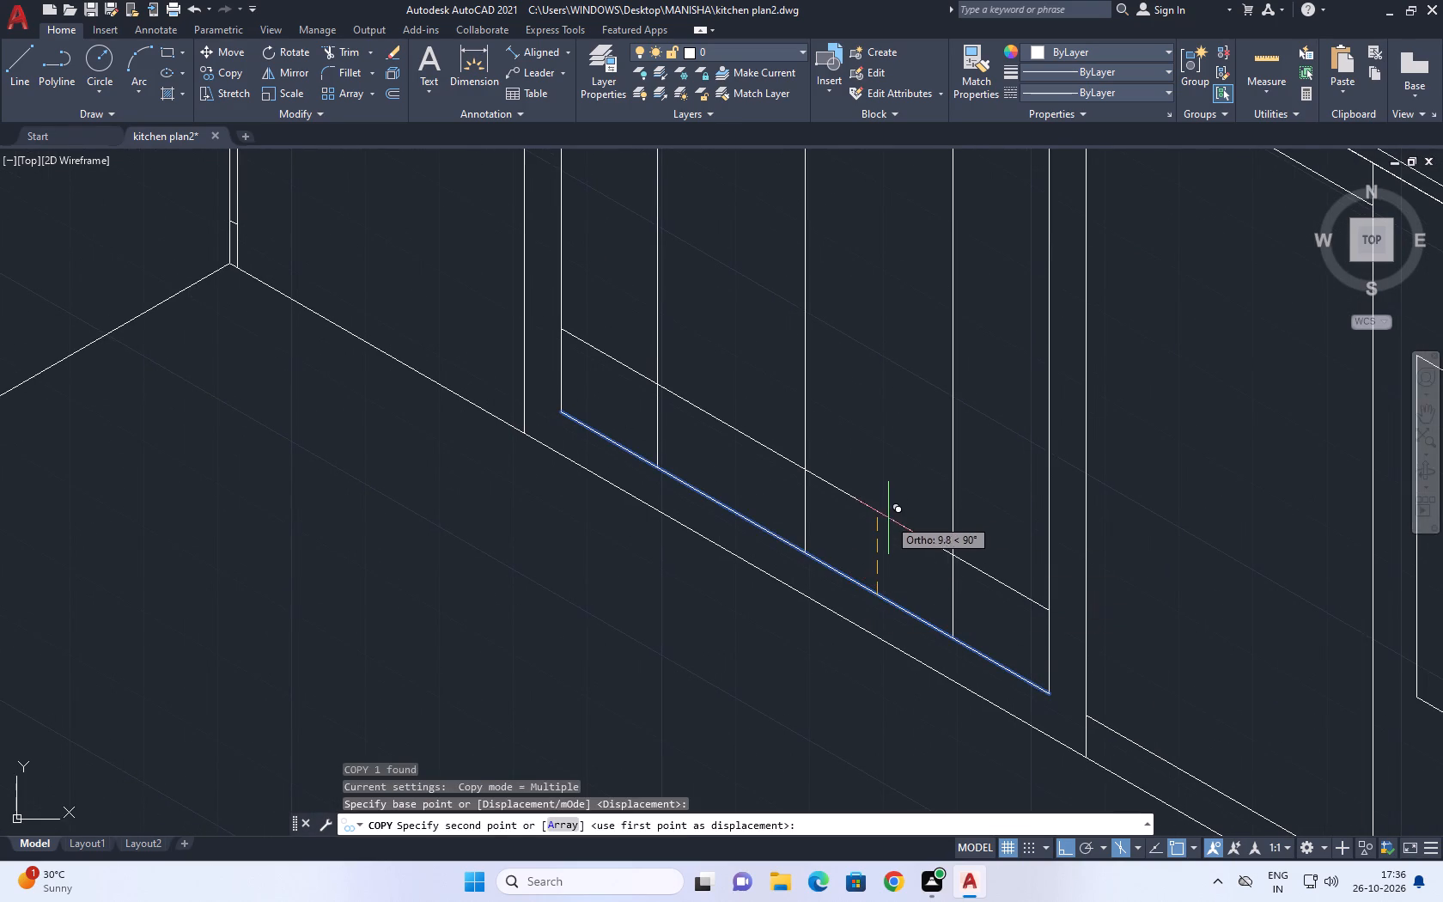
key("Escape")
Trim the three inner verticals below the copied bottom line, and that line's ends beyond the outer inner verticals.
middle_click_drag(817, 469, 829, 511)
type("tr")
key("space")
left_click(985, 652)
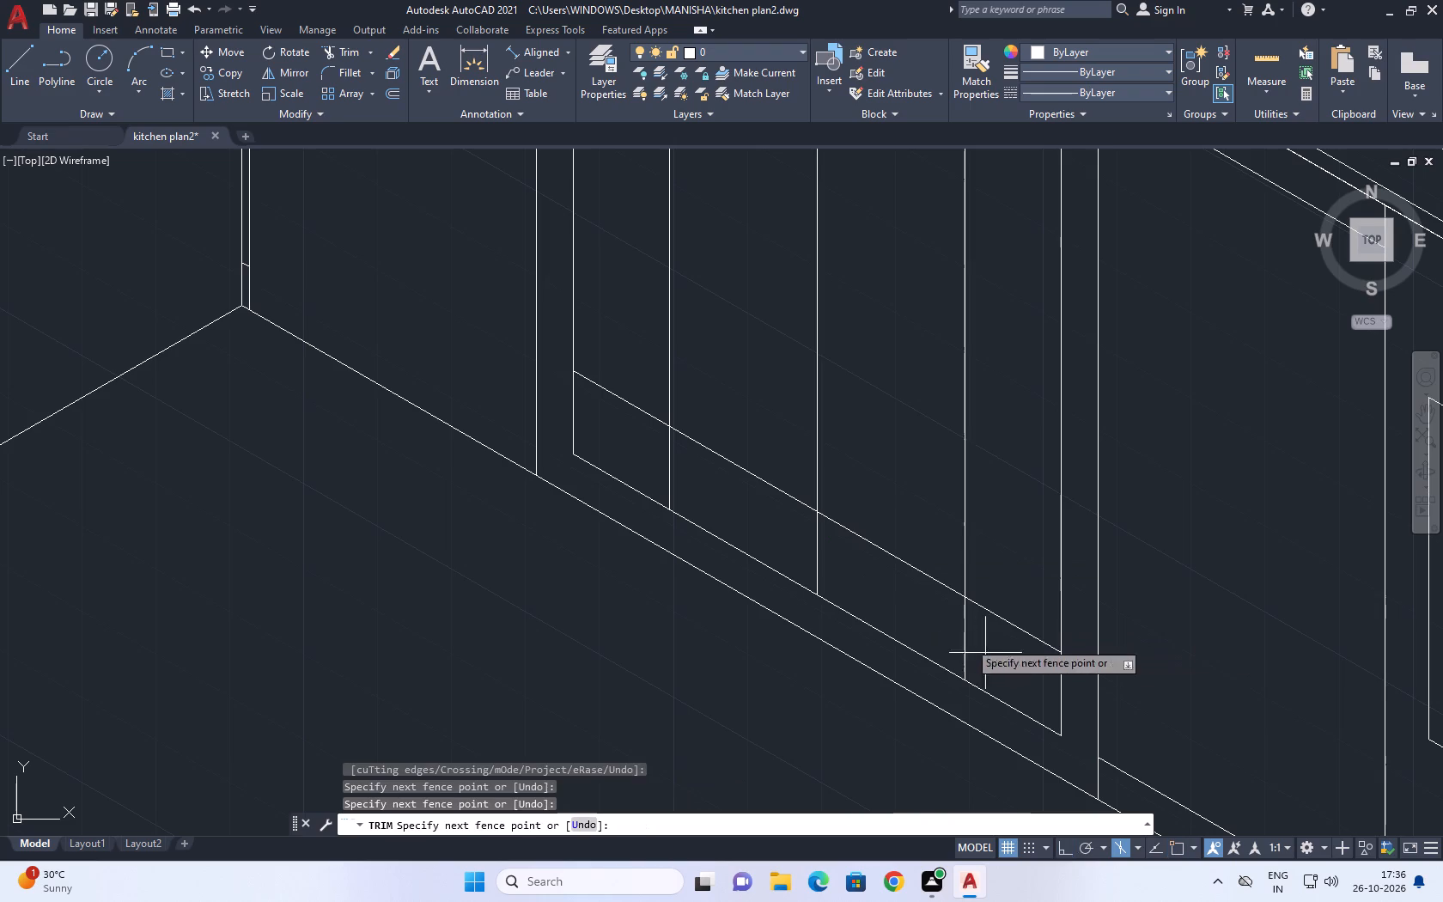
left_click(661, 463)
left_click(653, 410)
left_click(636, 440)
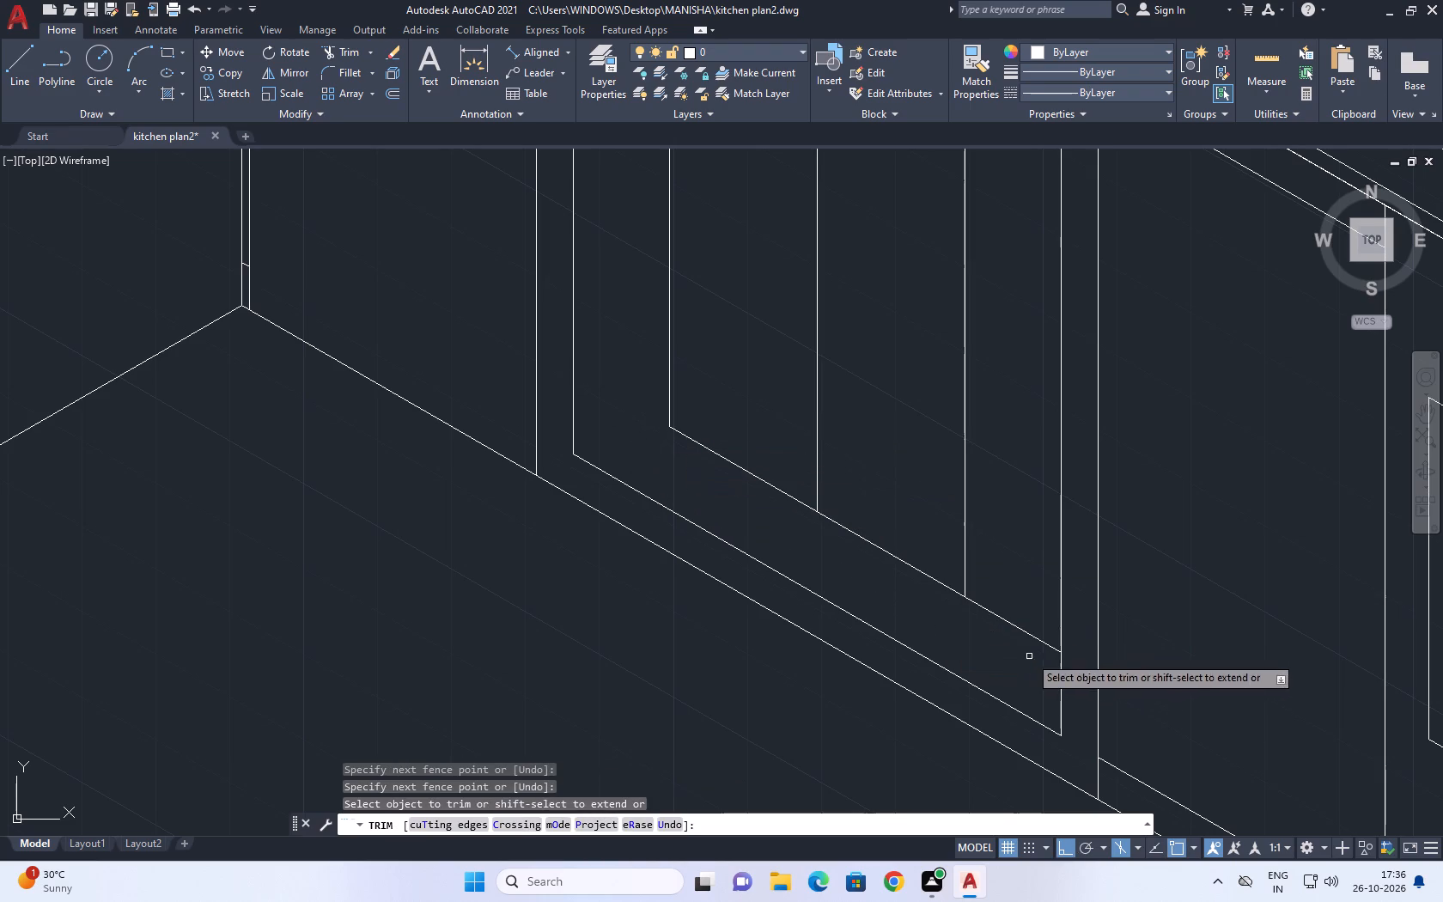
left_click(1013, 638)
left_click(1012, 603)
Trim away the vertical centre line inside the inner rectangle of the panel.
scroll(1019, 596, "down", 4)
middle_click_drag(1014, 509, 1010, 531)
scroll(969, 586, "up", 2)
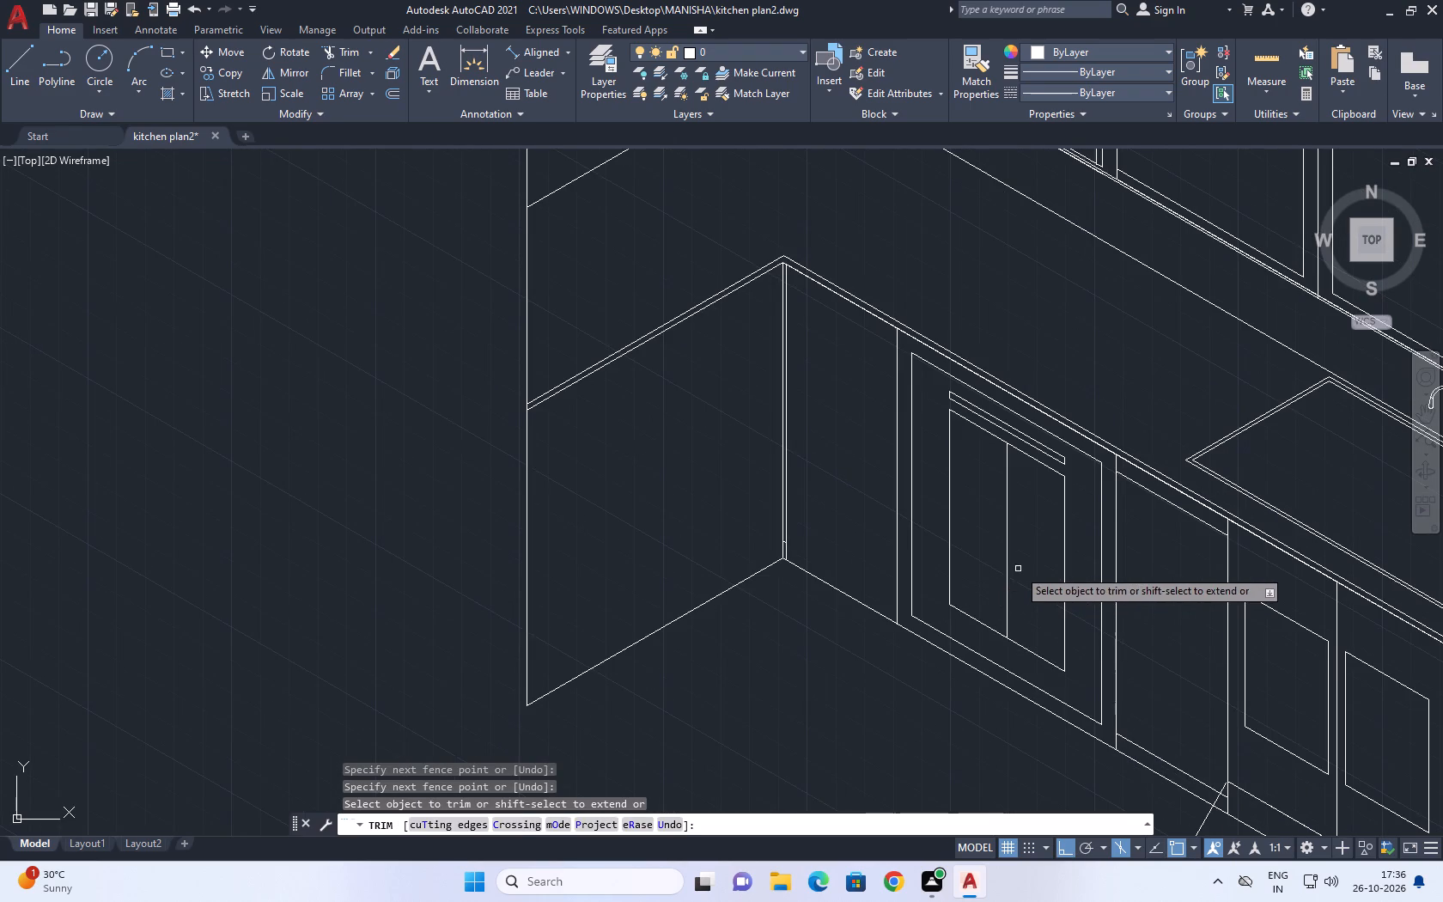
left_click(1015, 563)
left_click(989, 515)
key("Escape")
Erase the short vertical line closing the right end of the handle strip above the inner rectangle.
middle_click_drag(971, 454, 979, 538)
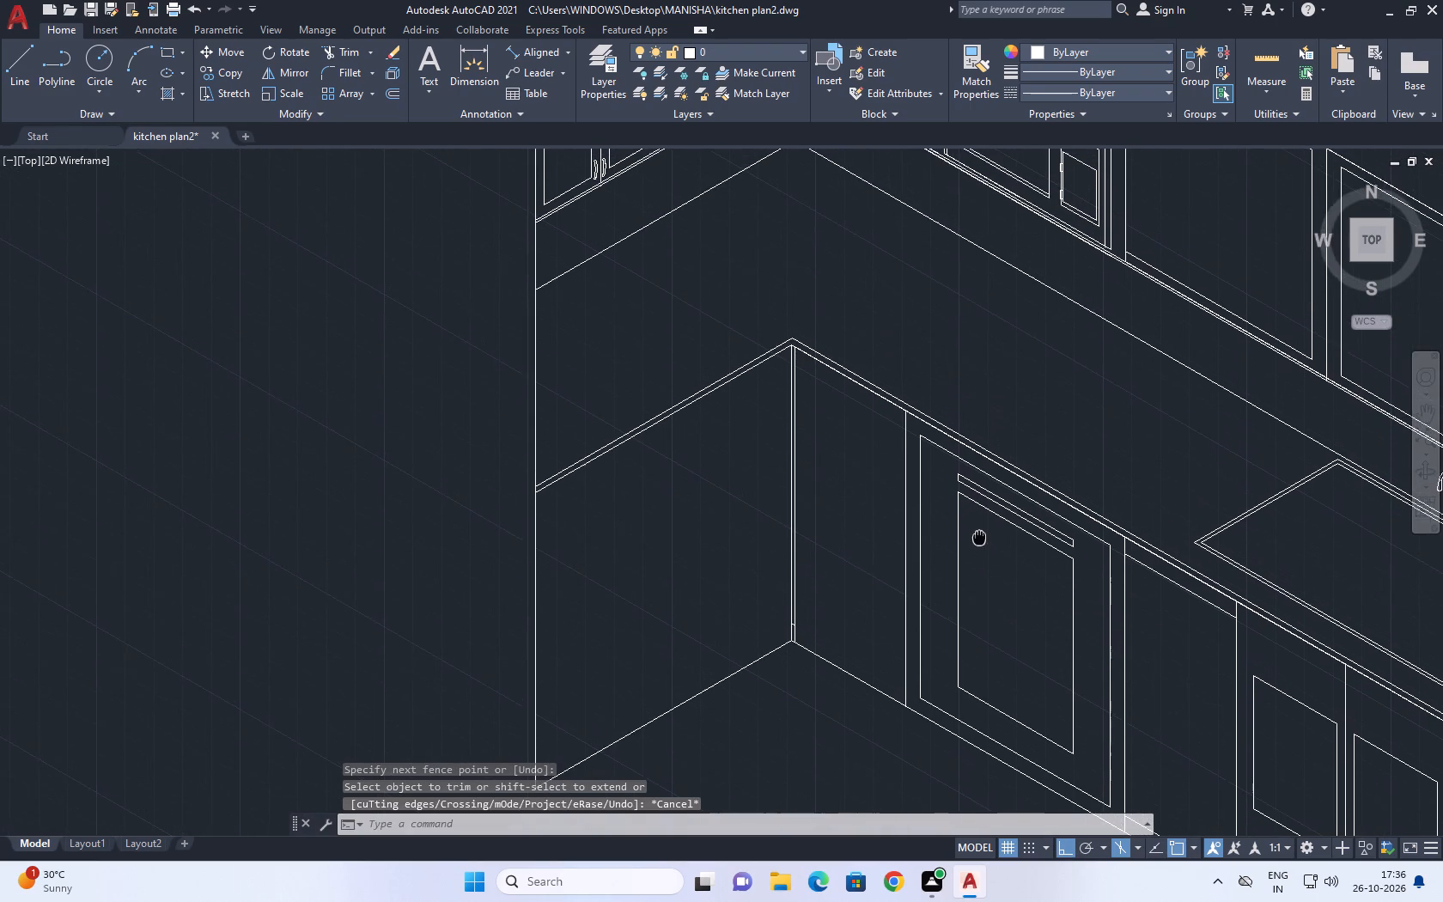
middle_click_drag(979, 538, 979, 539)
middle_click_drag(1062, 569, 861, 448)
scroll(893, 395, "up", 3)
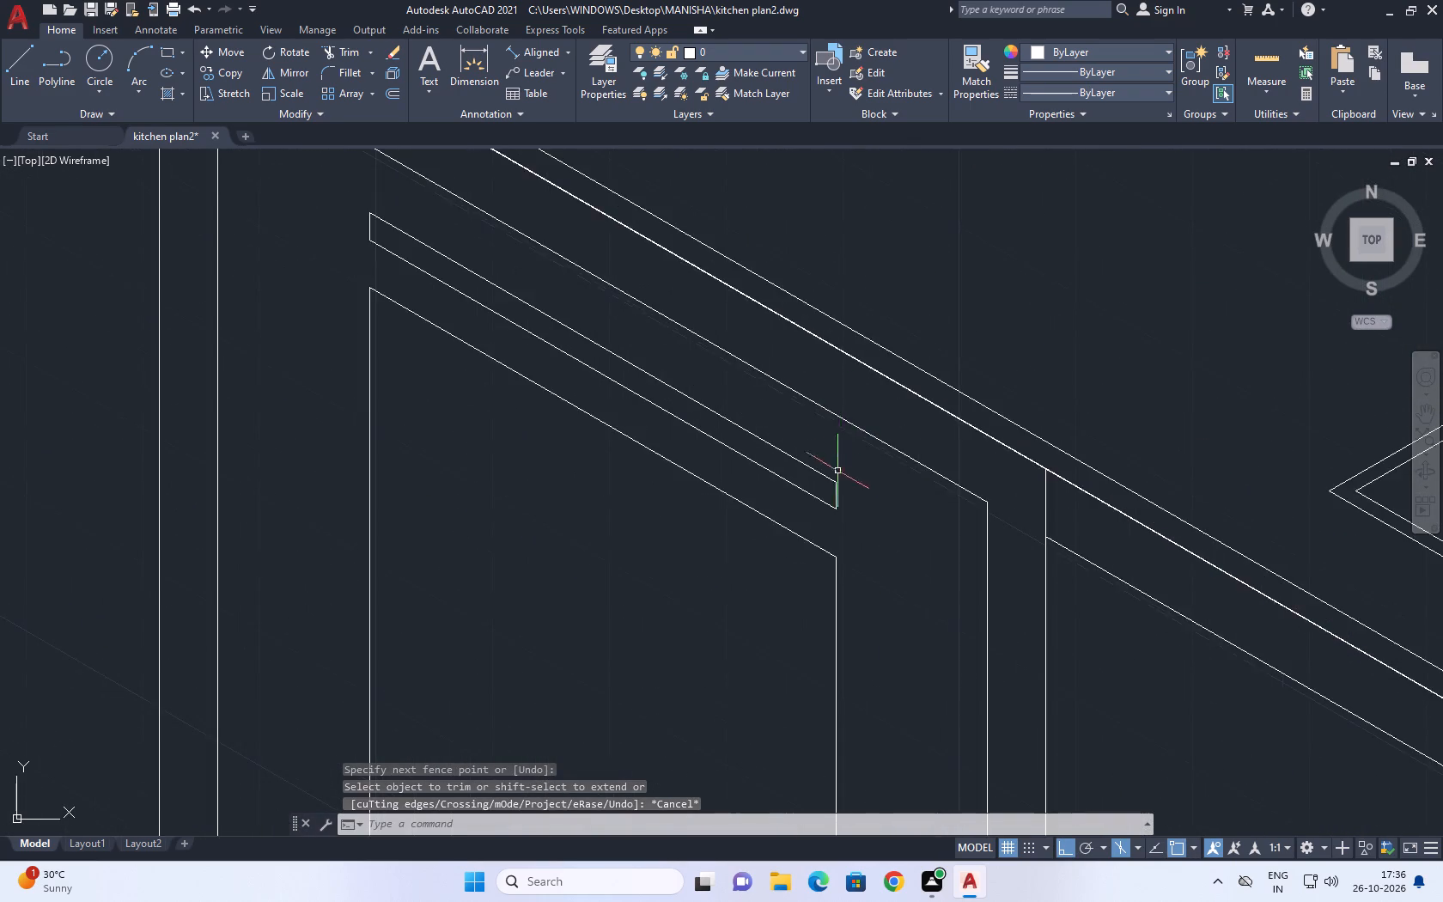
scroll(837, 472, "up", 2)
left_click(849, 515)
left_click(815, 504)
key("Delete")
Erase the short vertical line closing the left end of the handle strip.
middle_click_drag(727, 466, 867, 569)
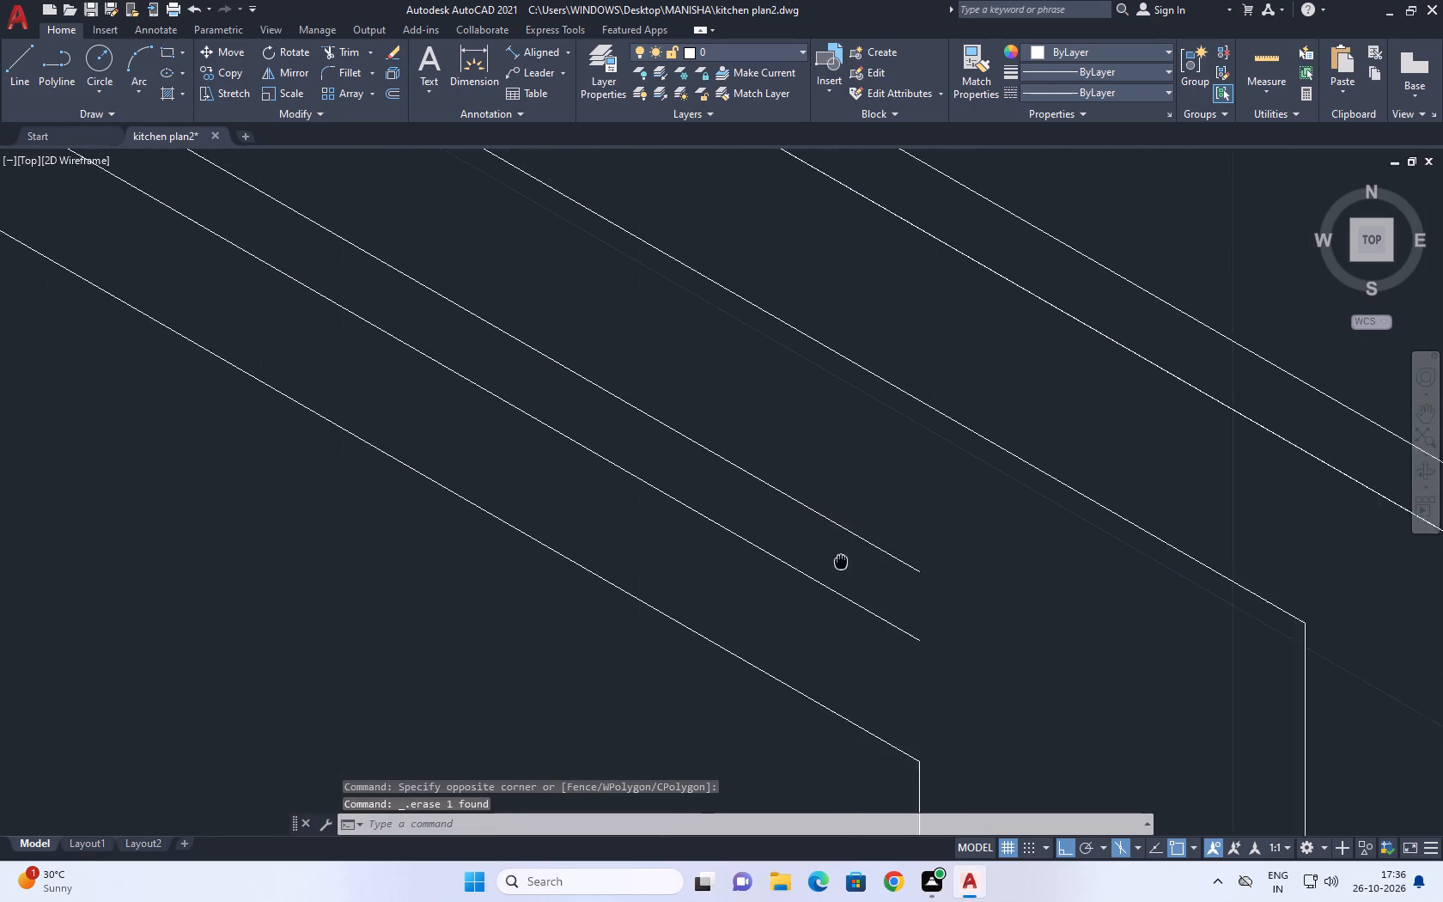
middle_click_drag(867, 569, 841, 562)
scroll(622, 463, "down", 3)
middle_click_drag(645, 458, 650, 474)
scroll(490, 431, "up", 3)
middle_click_drag(395, 302, 545, 495)
left_click_drag(457, 280, 460, 270)
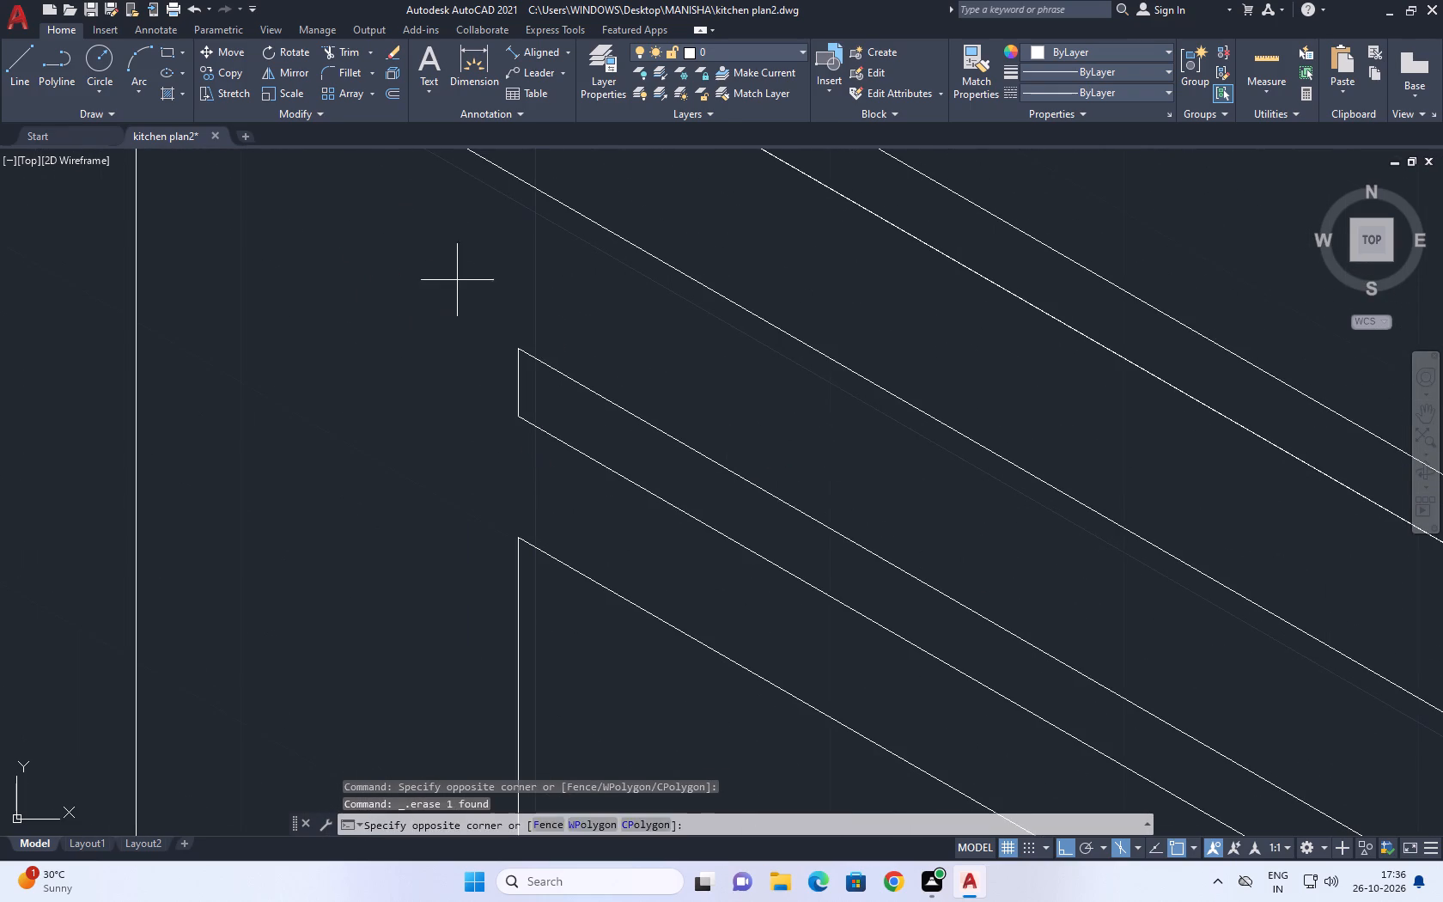
left_click_drag(460, 270, 478, 281)
left_click(621, 481)
key("Delete")
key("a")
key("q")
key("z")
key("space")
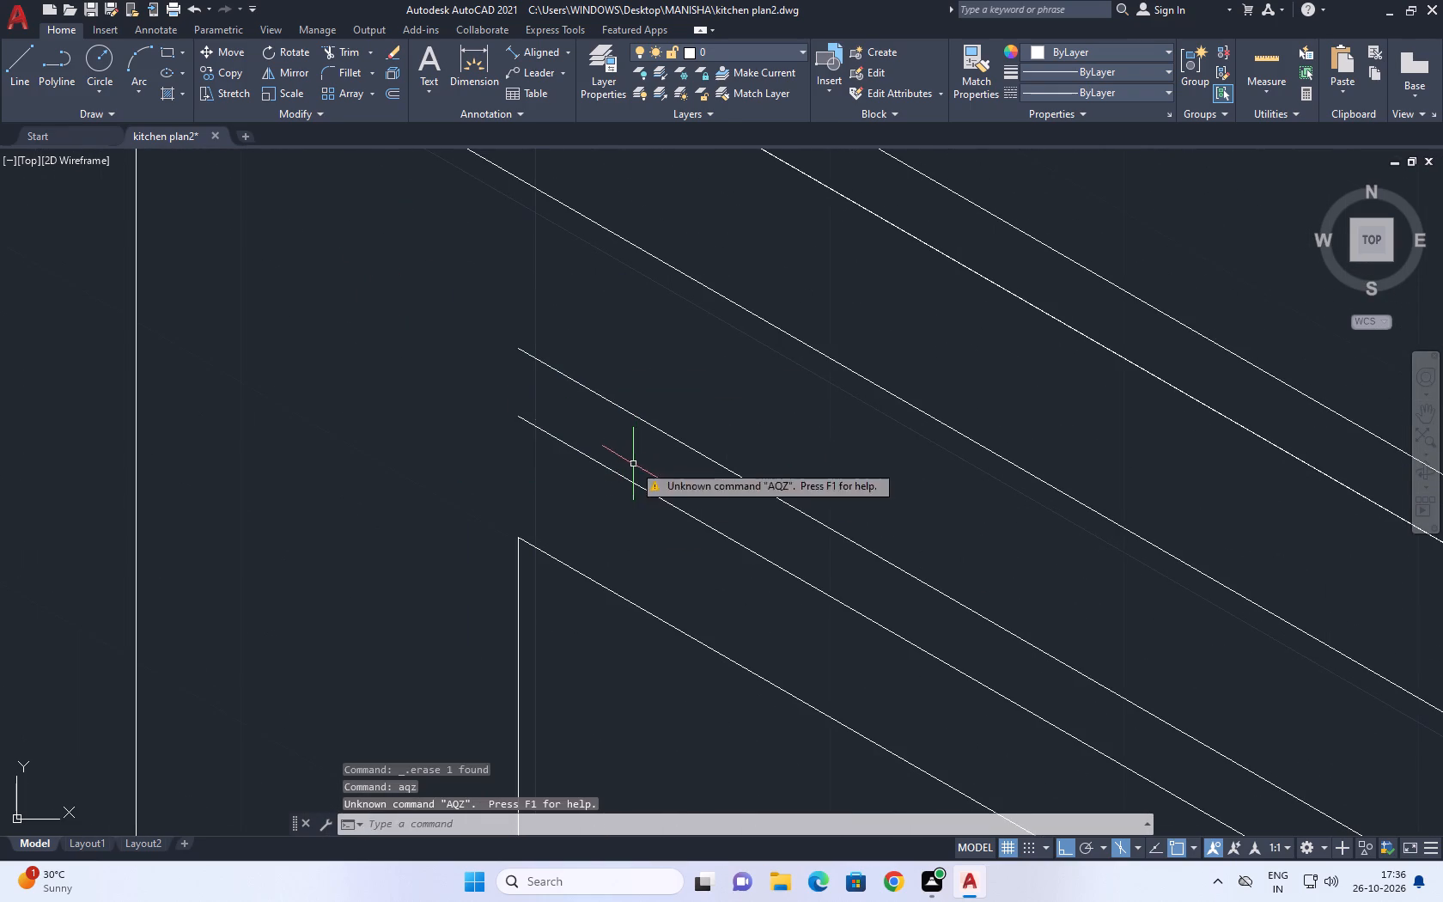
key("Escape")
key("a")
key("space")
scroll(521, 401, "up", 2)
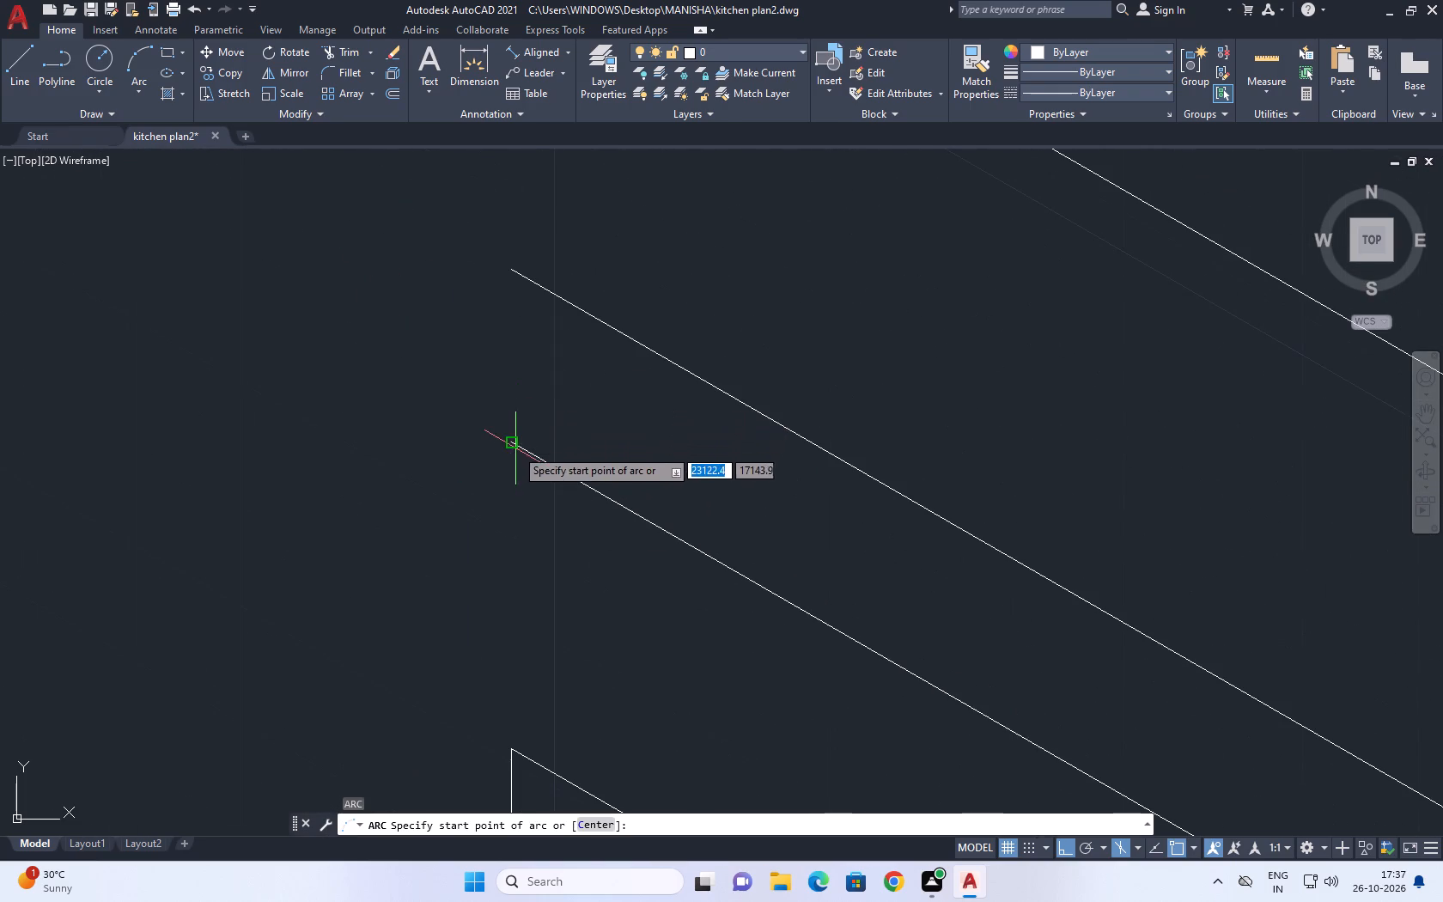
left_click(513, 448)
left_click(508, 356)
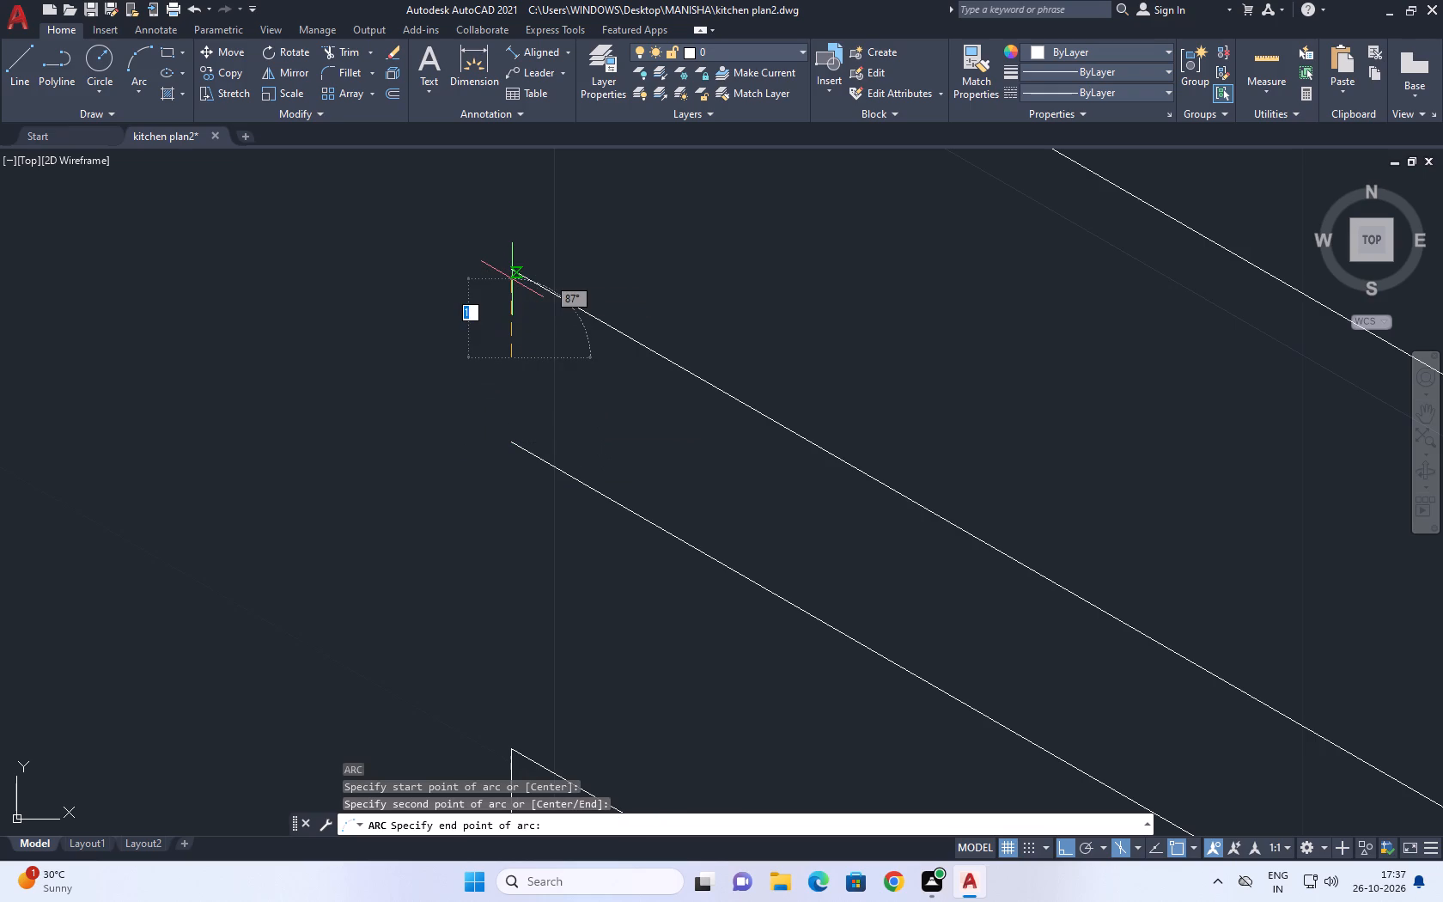
Turn Ortho off and draw an outward-bulging three-point arc joining the left ends of the handle strip's two lines.
key("F8")
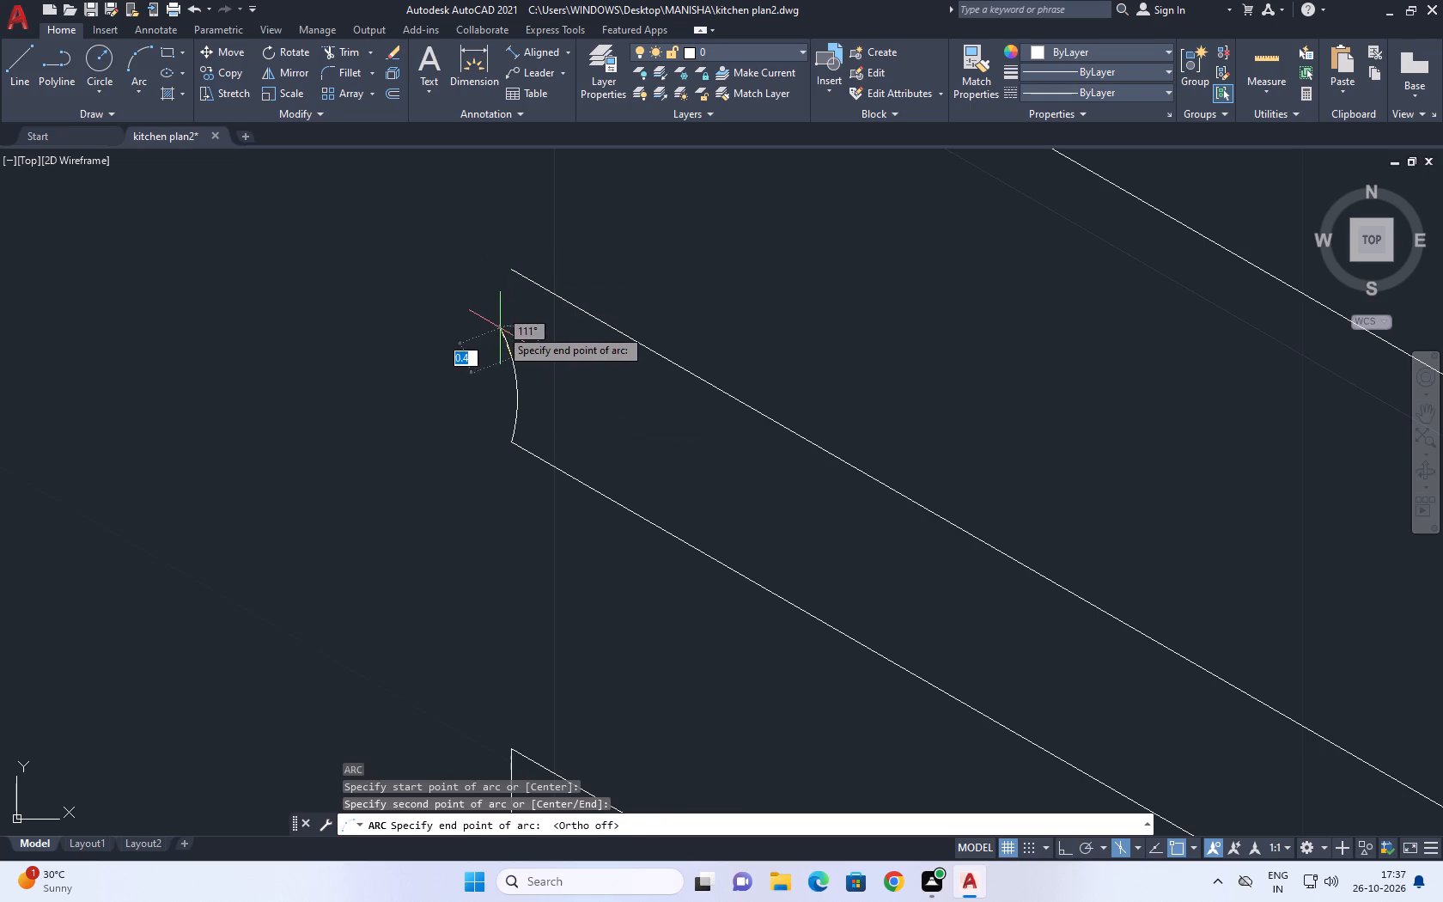
key("Escape")
key("space")
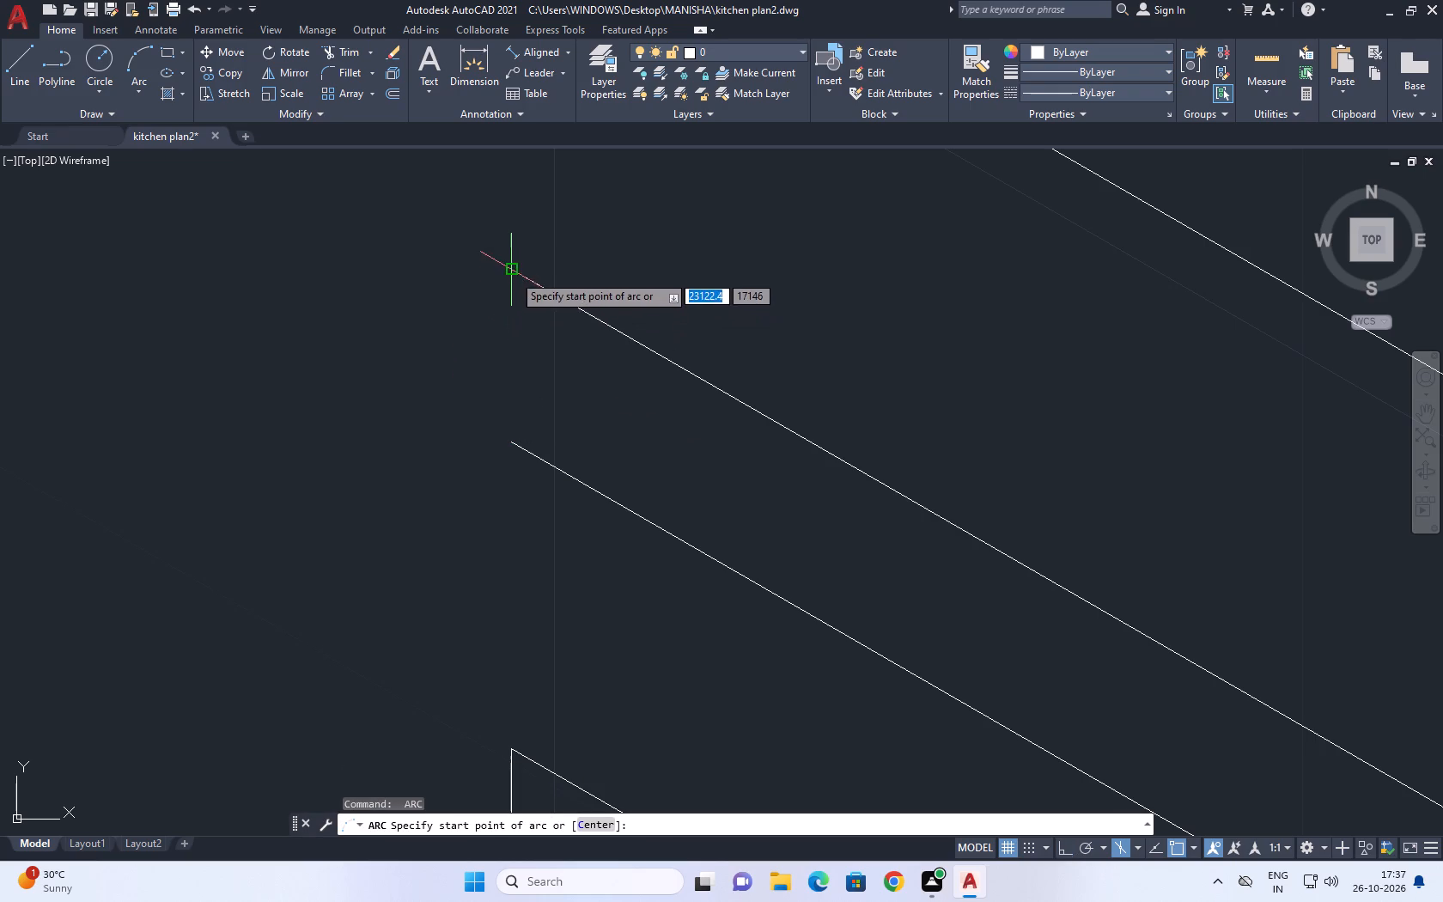
left_click(513, 271)
left_click(493, 327)
left_click(514, 439)
Draw an outward-bulging three-point arc joining the right ends of the handle strip's two lines.
scroll(490, 386, "down", 6)
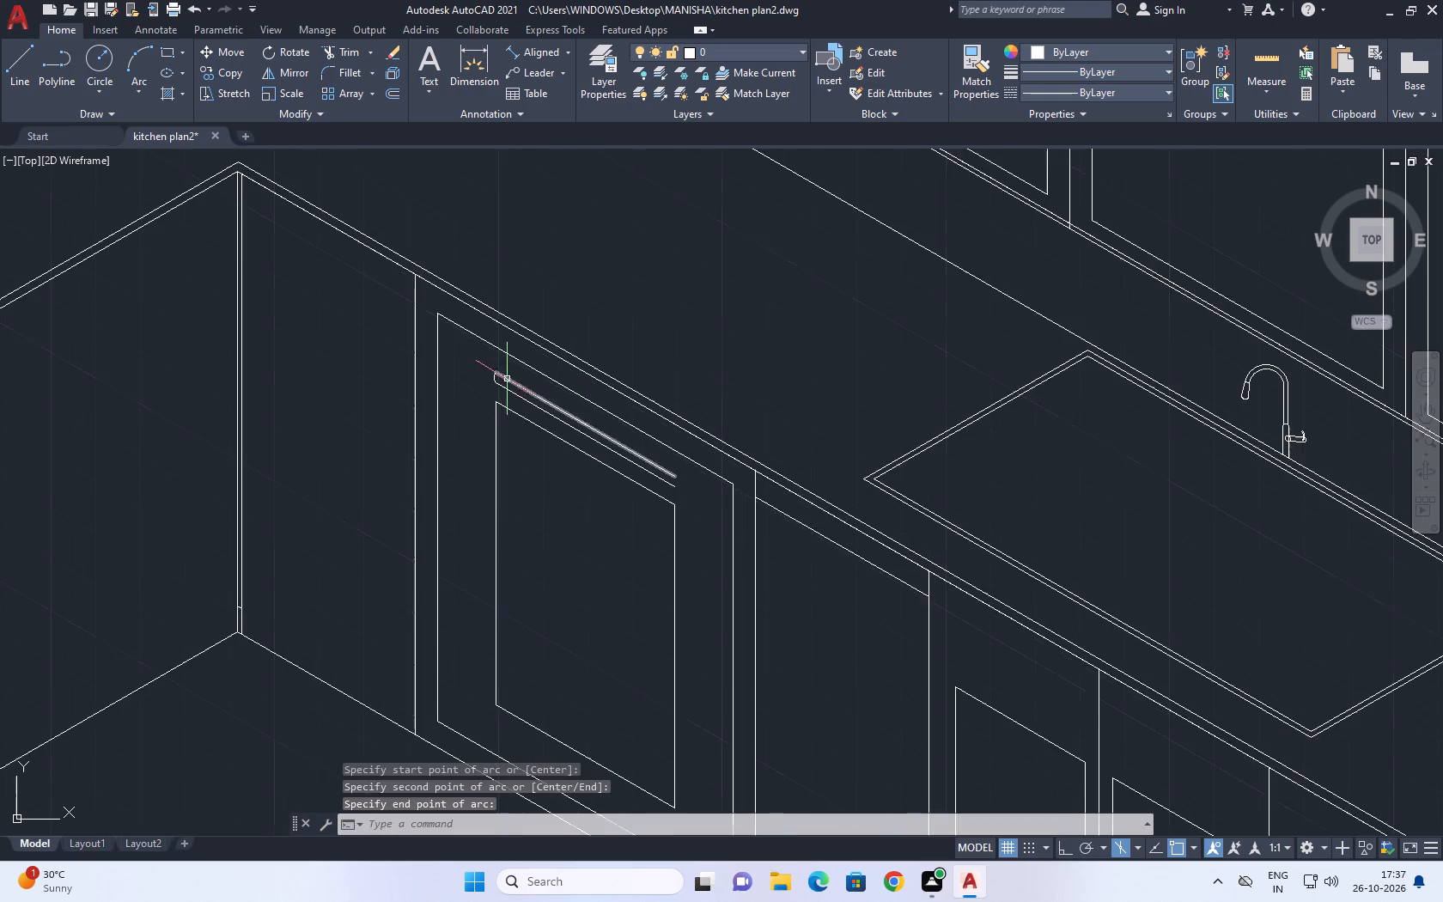
middle_click_drag(779, 567, 754, 560)
key("space")
scroll(678, 487, "up", 4)
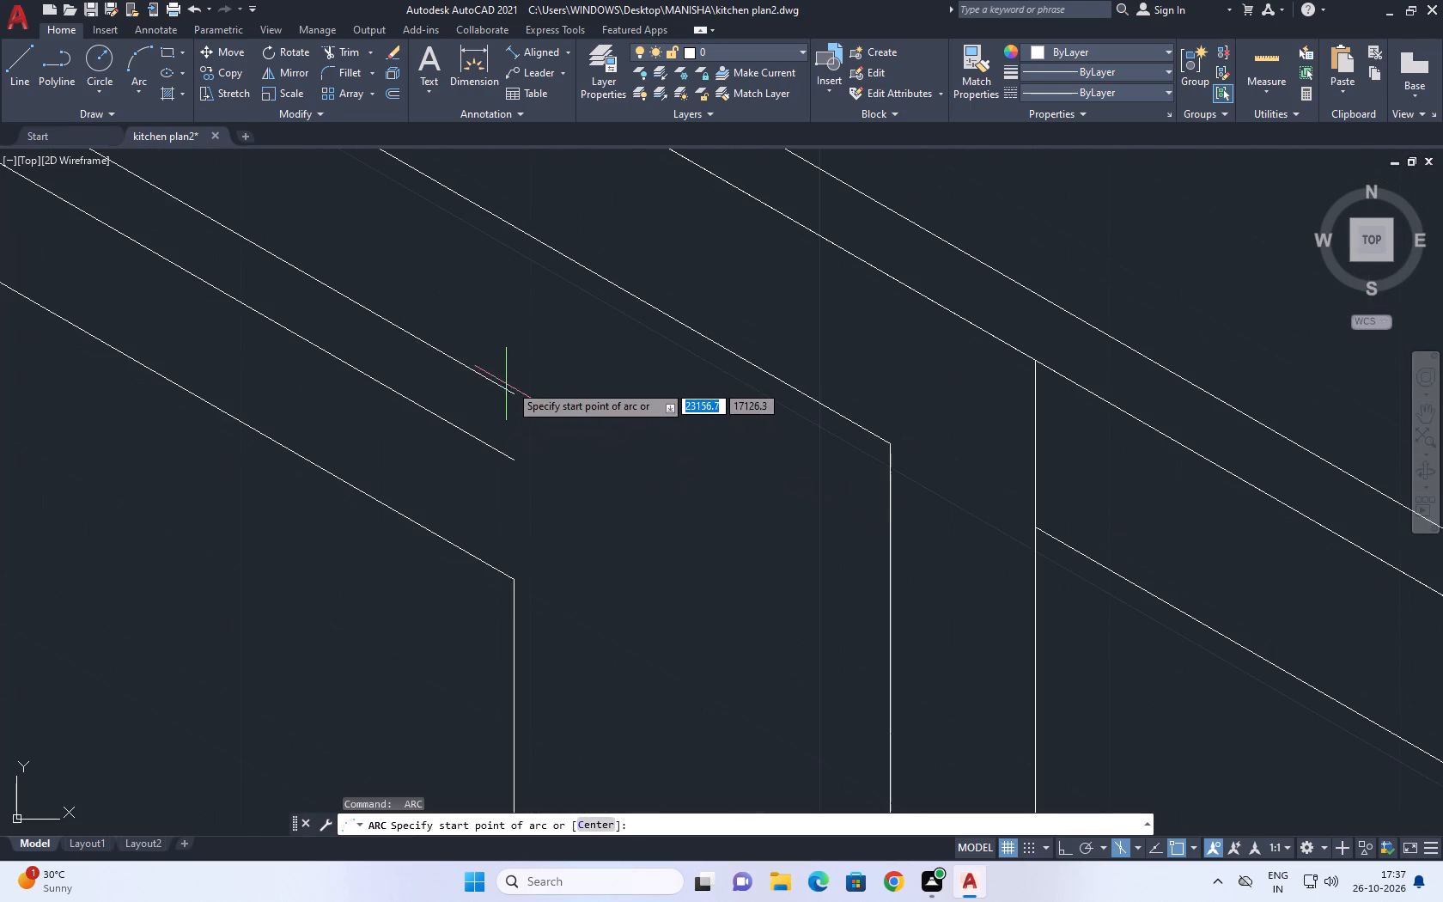
left_click(518, 386)
left_click(524, 439)
left_click(514, 469)
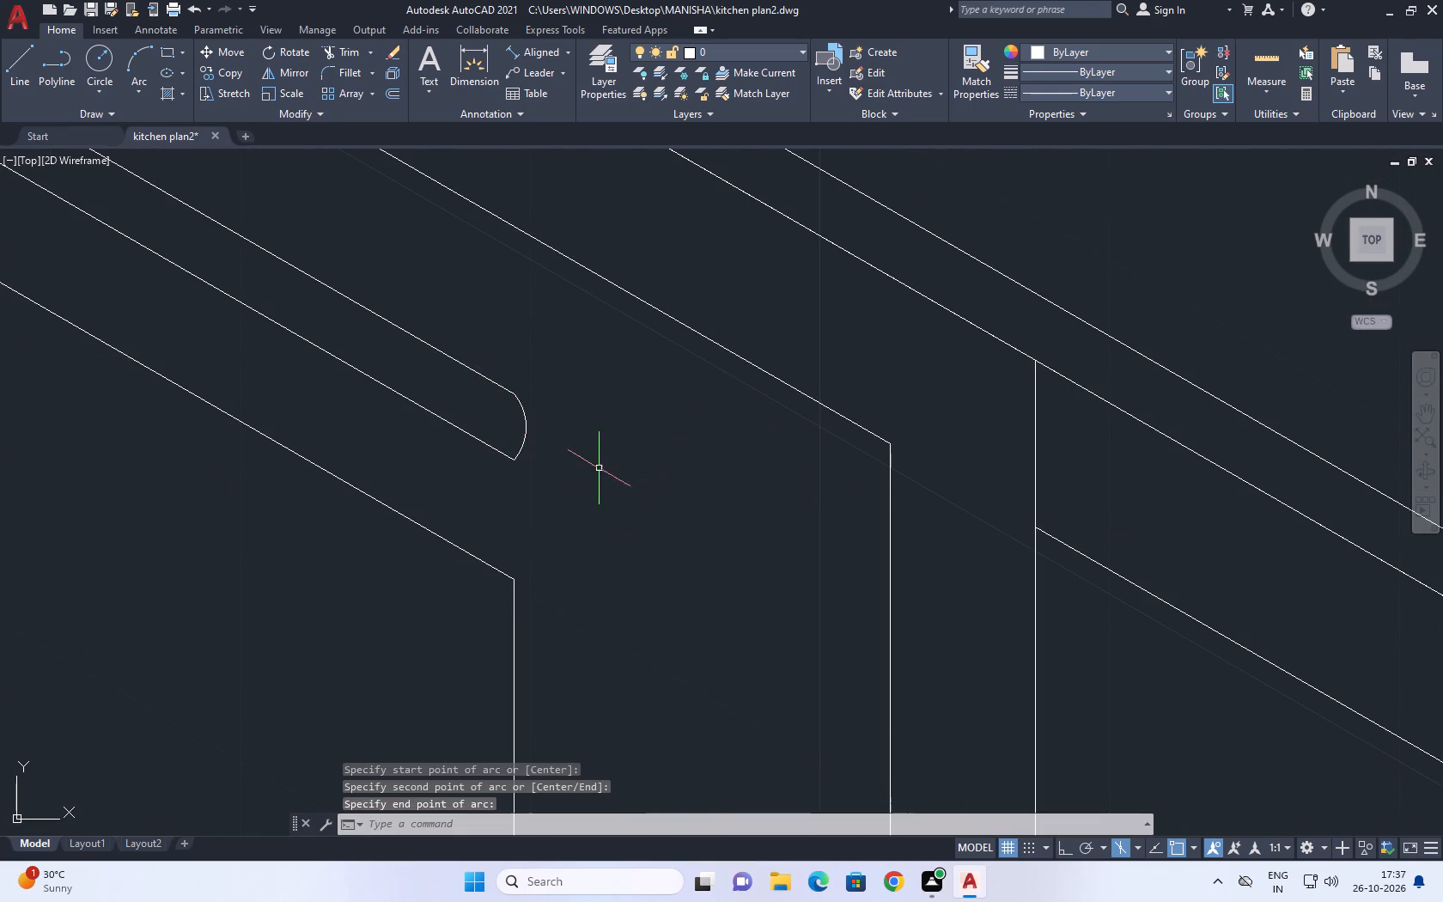
Erase the small stray line between the double vertical corner lines, just above the base of the corner.
scroll(605, 455, "down", 7)
middle_click_drag(810, 501, 856, 521)
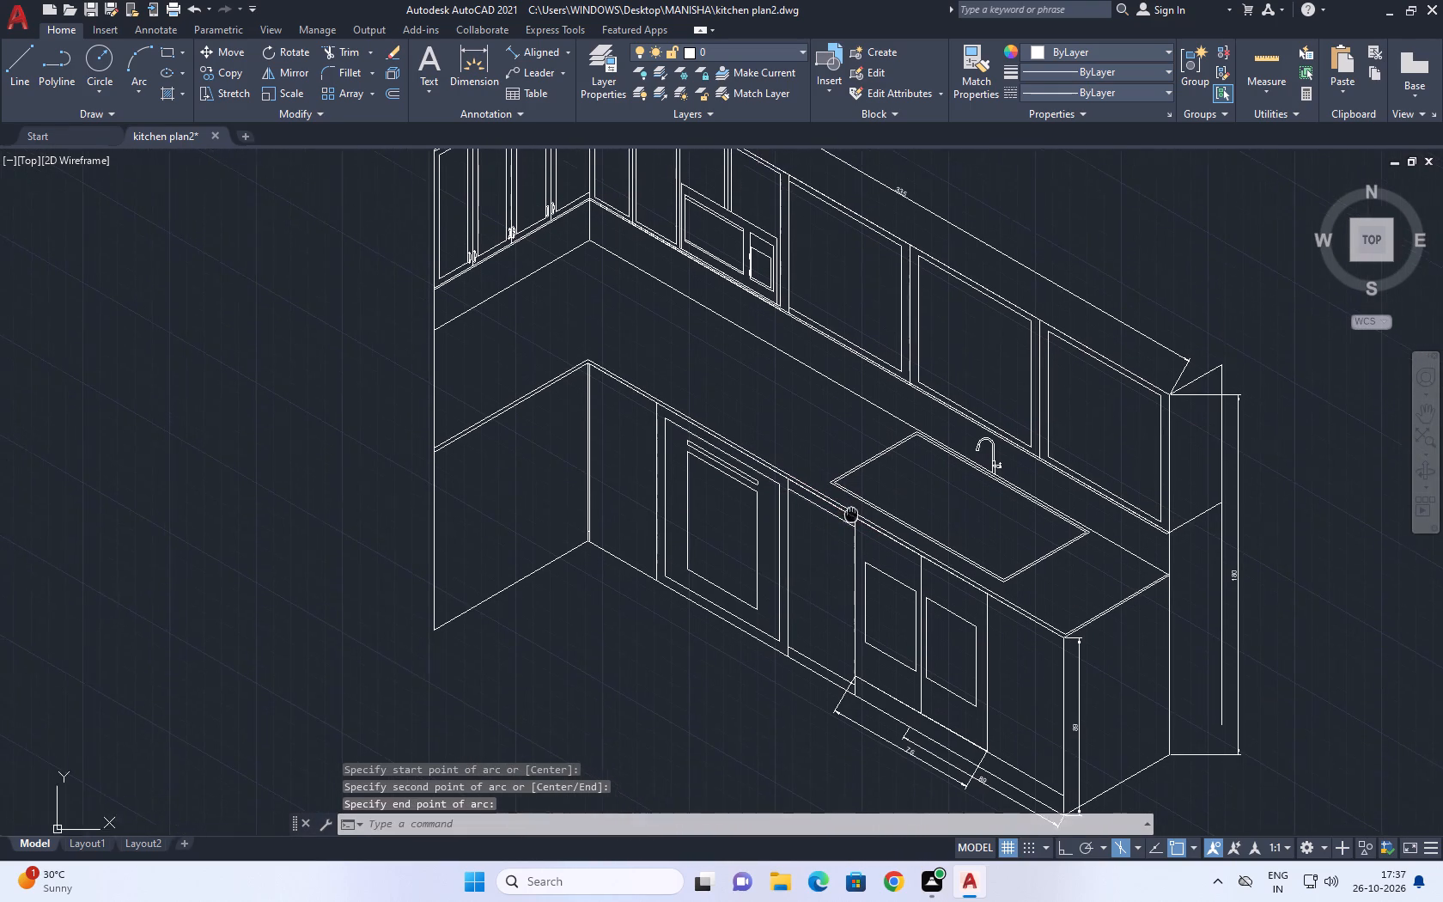
middle_click_drag(856, 521, 880, 547)
middle_click_drag(662, 535, 879, 552)
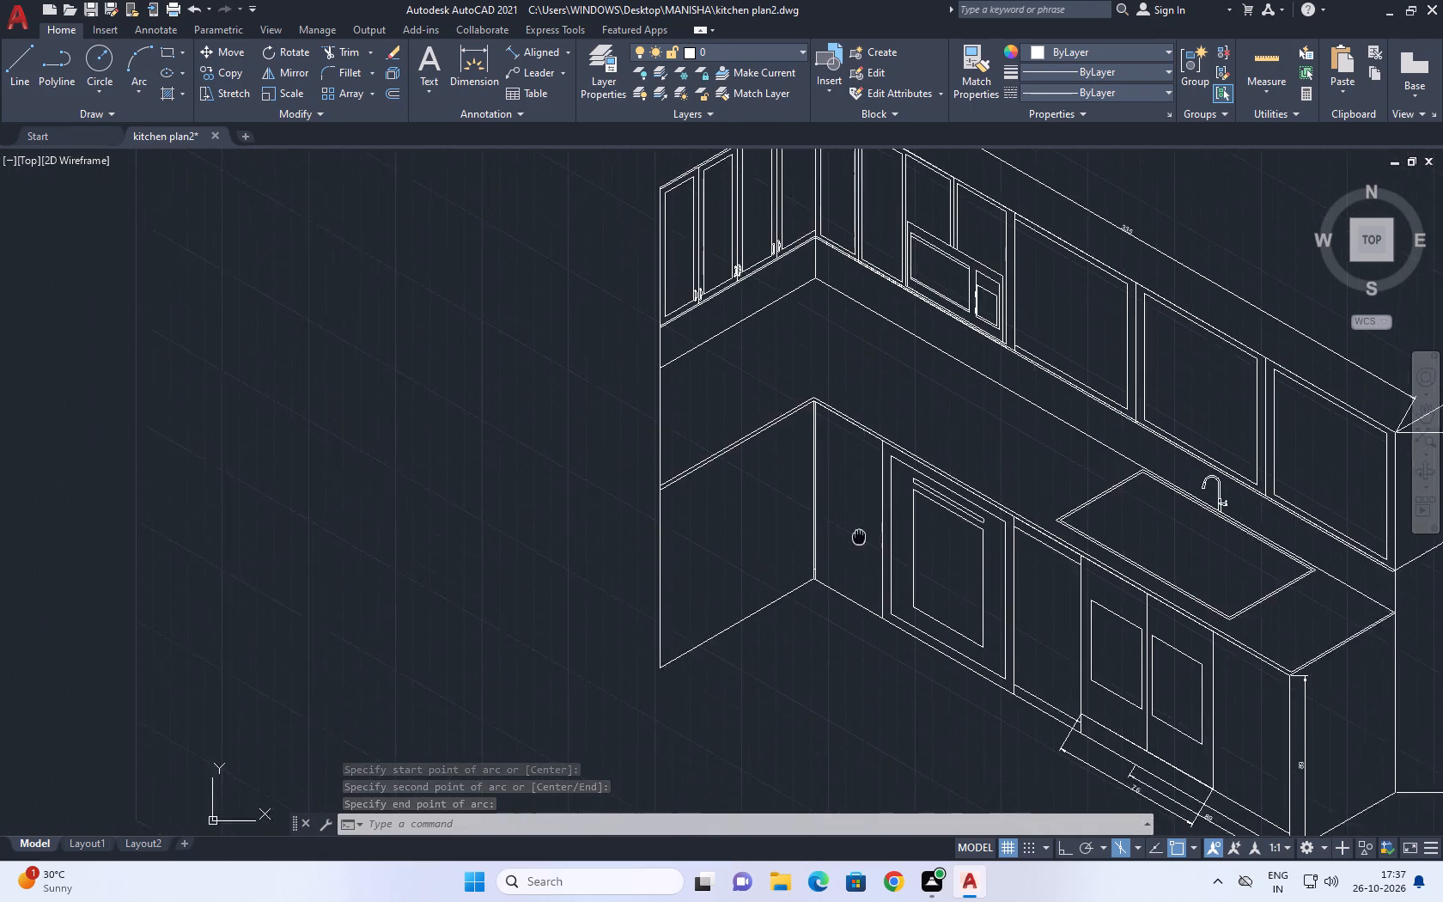
middle_click_drag(879, 552, 903, 574)
scroll(902, 573, "down", 1)
scroll(868, 568, "up", 2)
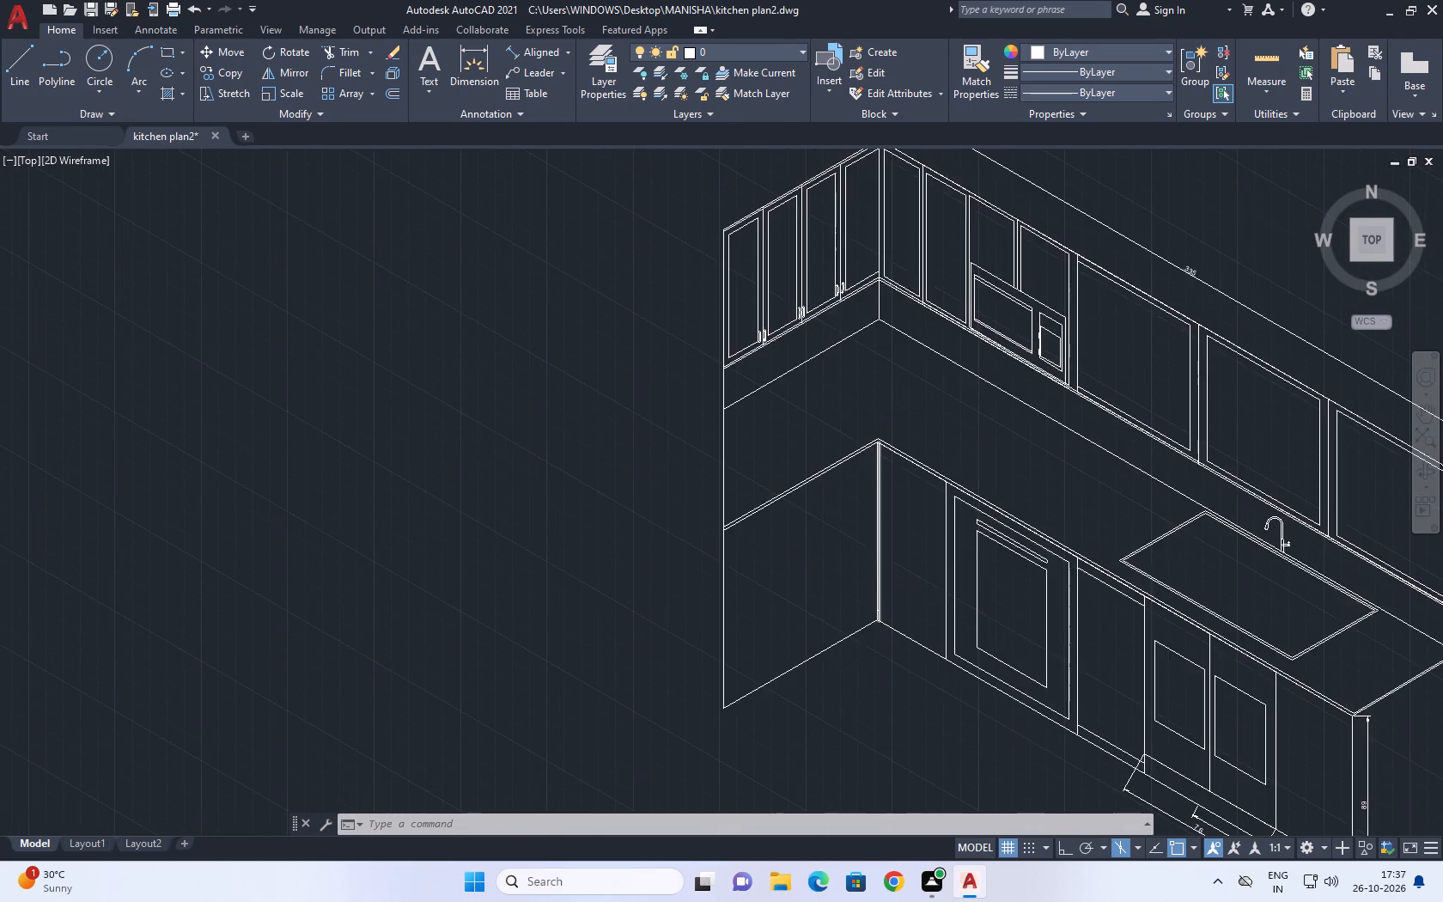
scroll(888, 645, "up", 2)
left_click_drag(770, 558, 795, 563)
left_click(935, 689)
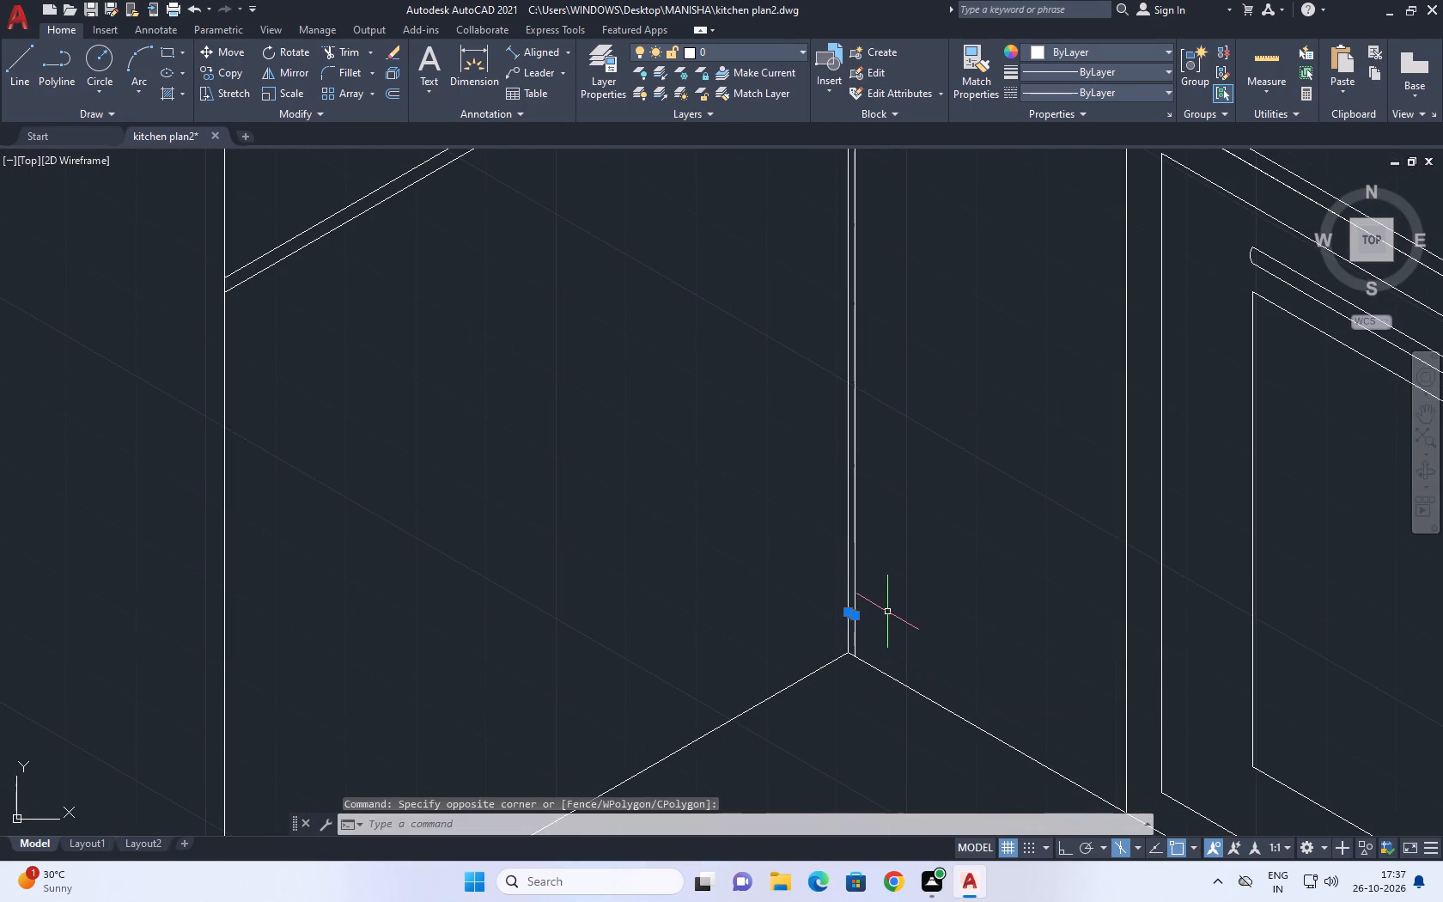
key("Delete")
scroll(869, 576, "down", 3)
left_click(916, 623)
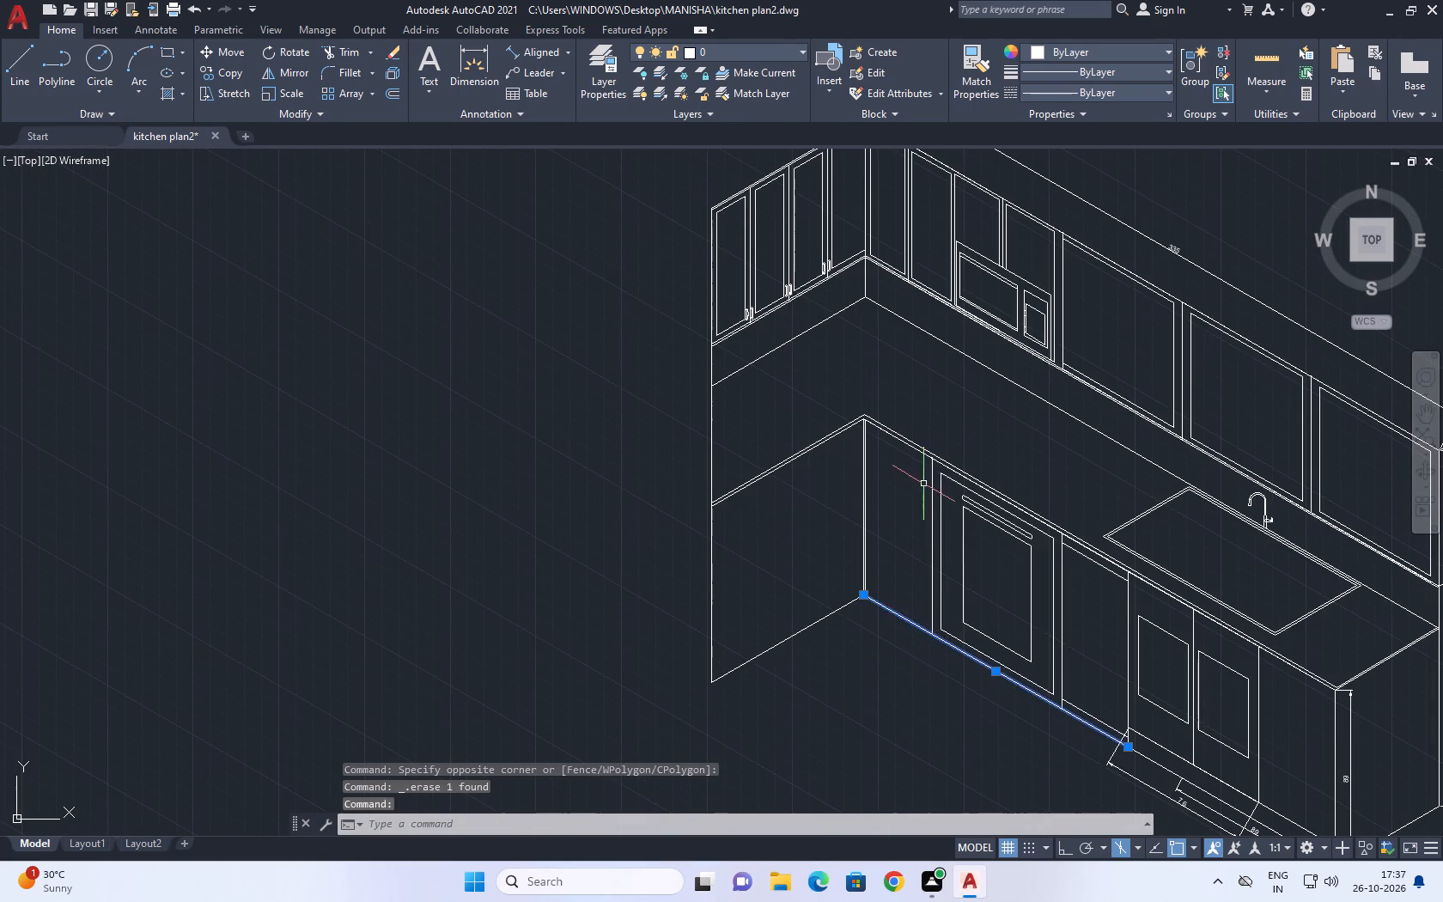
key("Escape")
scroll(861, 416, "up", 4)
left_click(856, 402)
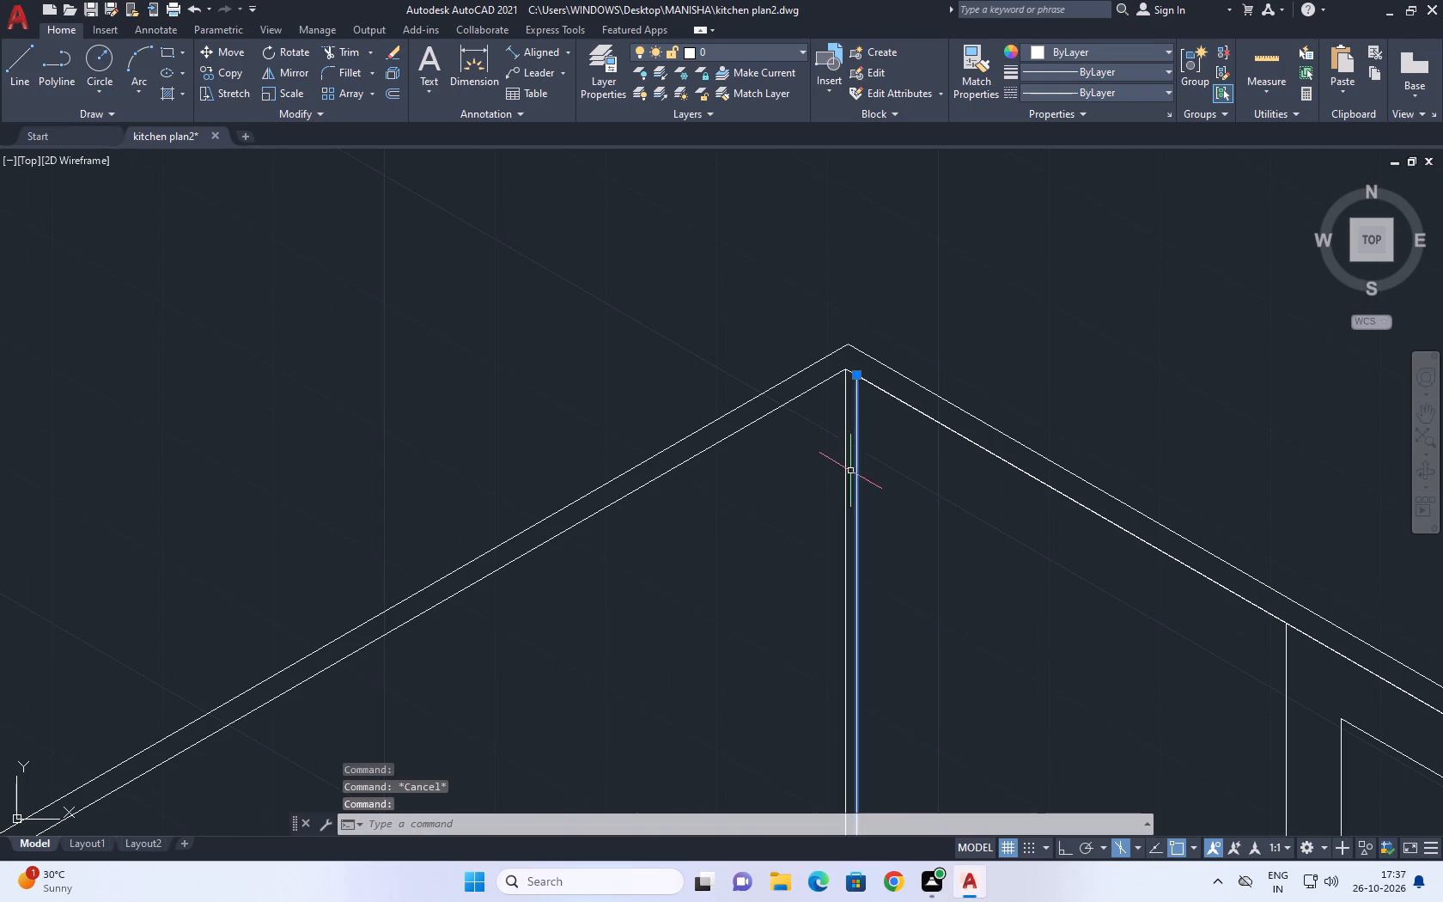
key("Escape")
Erase the overlapping sloping line along the countertop's lower edge, running from the inner corner over the base cabinets.
scroll(992, 460, "down", 1)
left_click(1015, 470)
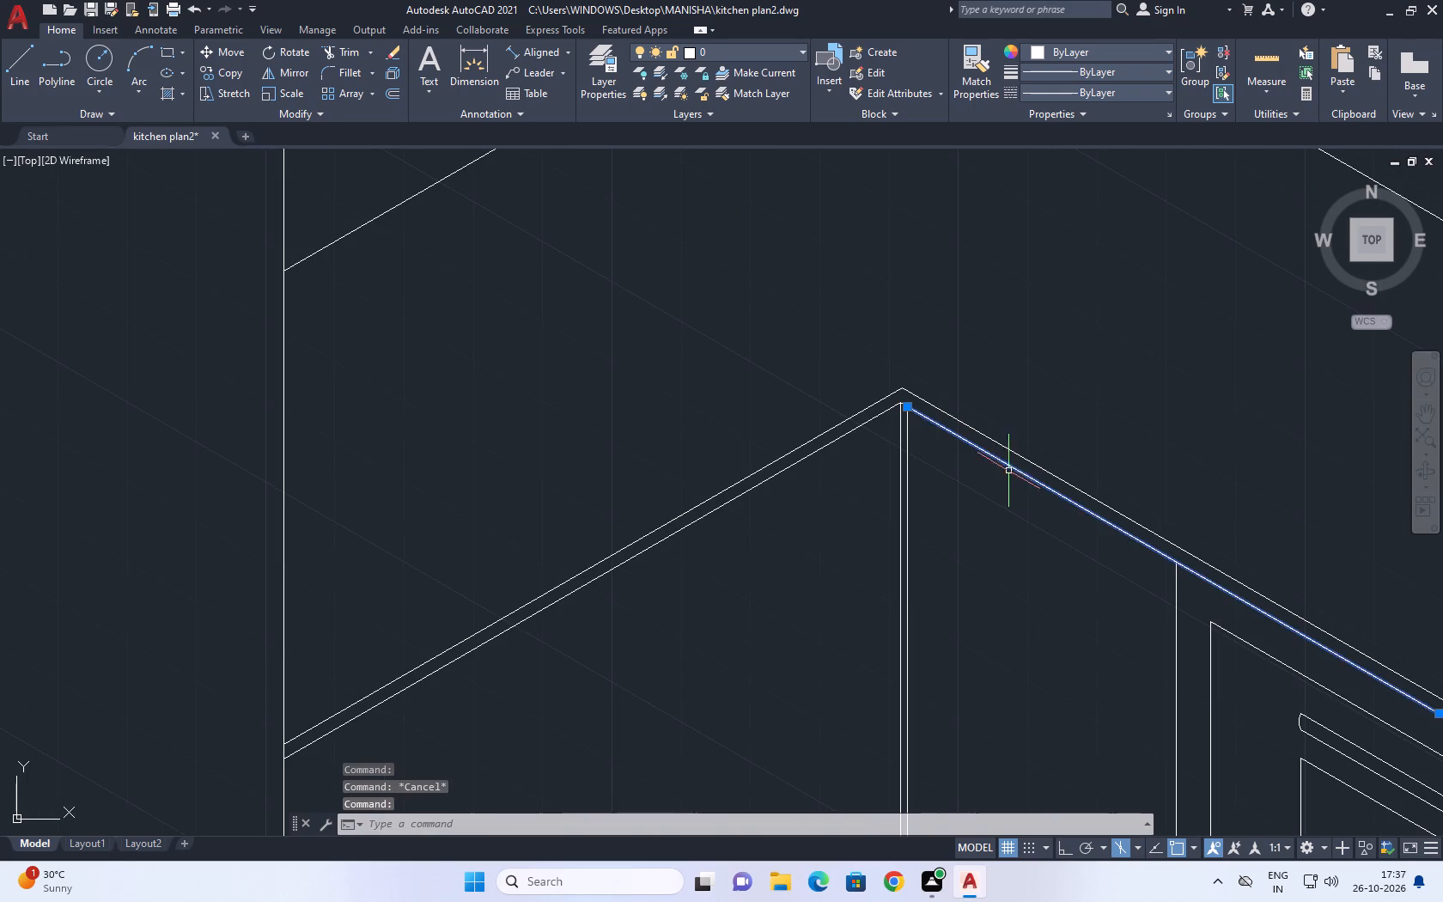
key("Delete")
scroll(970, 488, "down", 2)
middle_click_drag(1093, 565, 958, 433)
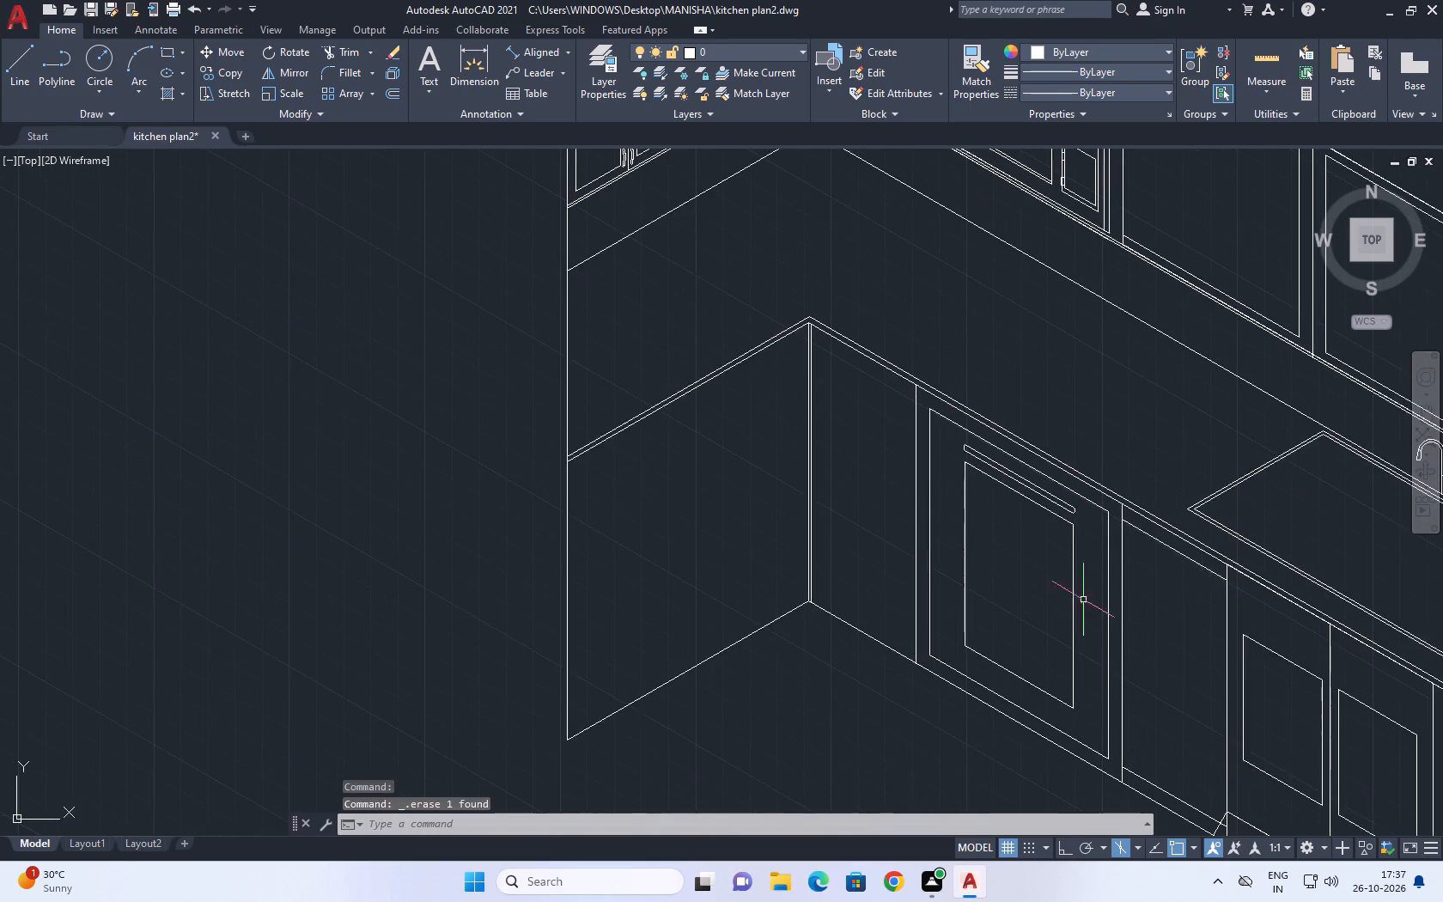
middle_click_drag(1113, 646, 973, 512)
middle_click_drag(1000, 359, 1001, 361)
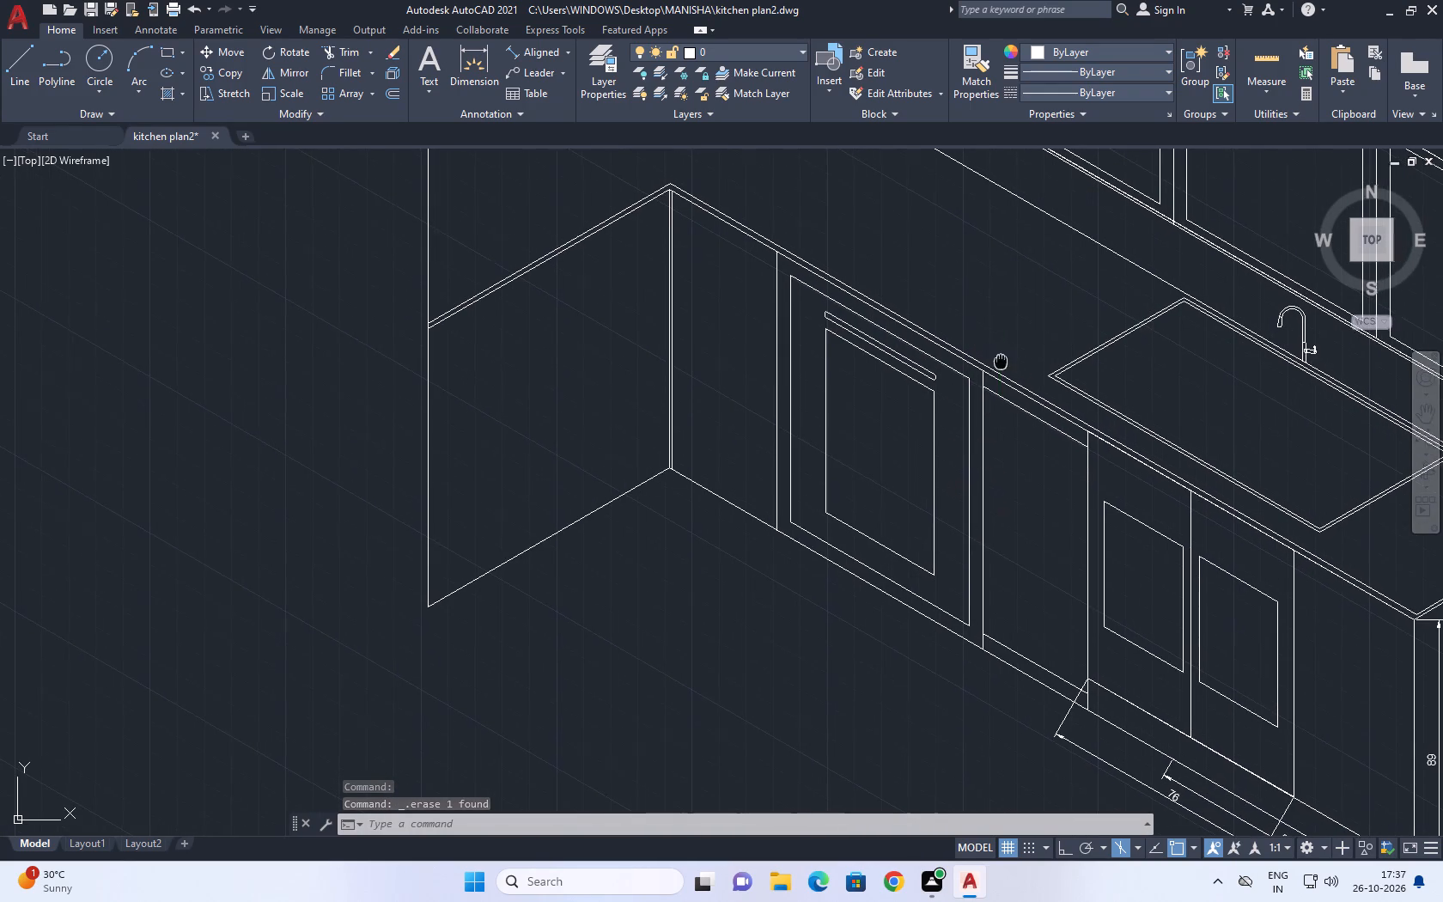
Look over the plain base cabinet section between the handled panel and the two framed doors.
middle_click_drag(1001, 361, 971, 417)
middle_click_drag(943, 607, 913, 615)
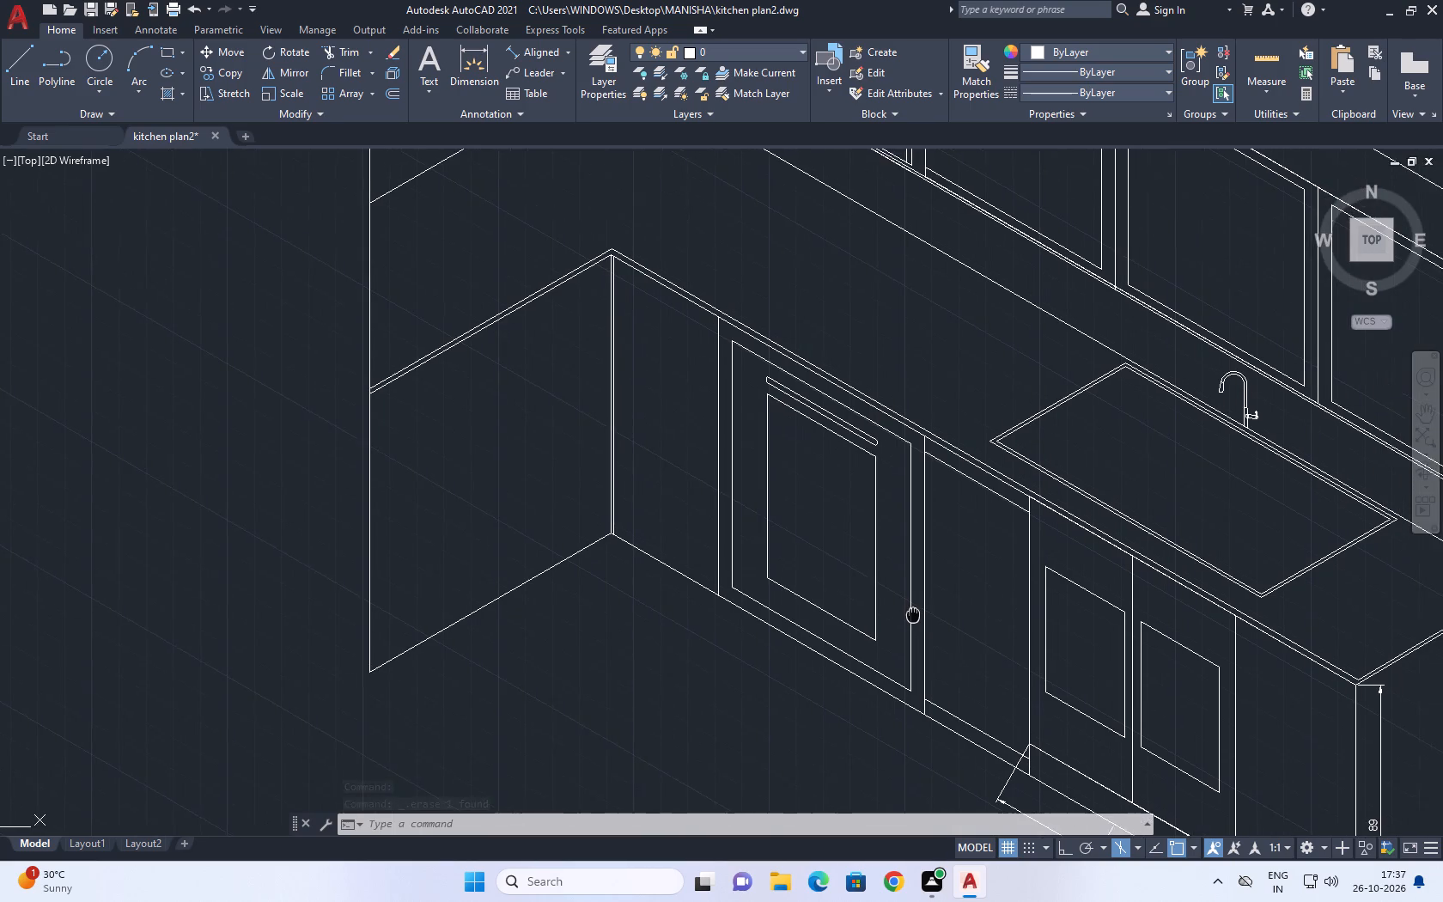
middle_click_drag(913, 615, 900, 607)
middle_click_drag(931, 557, 930, 557)
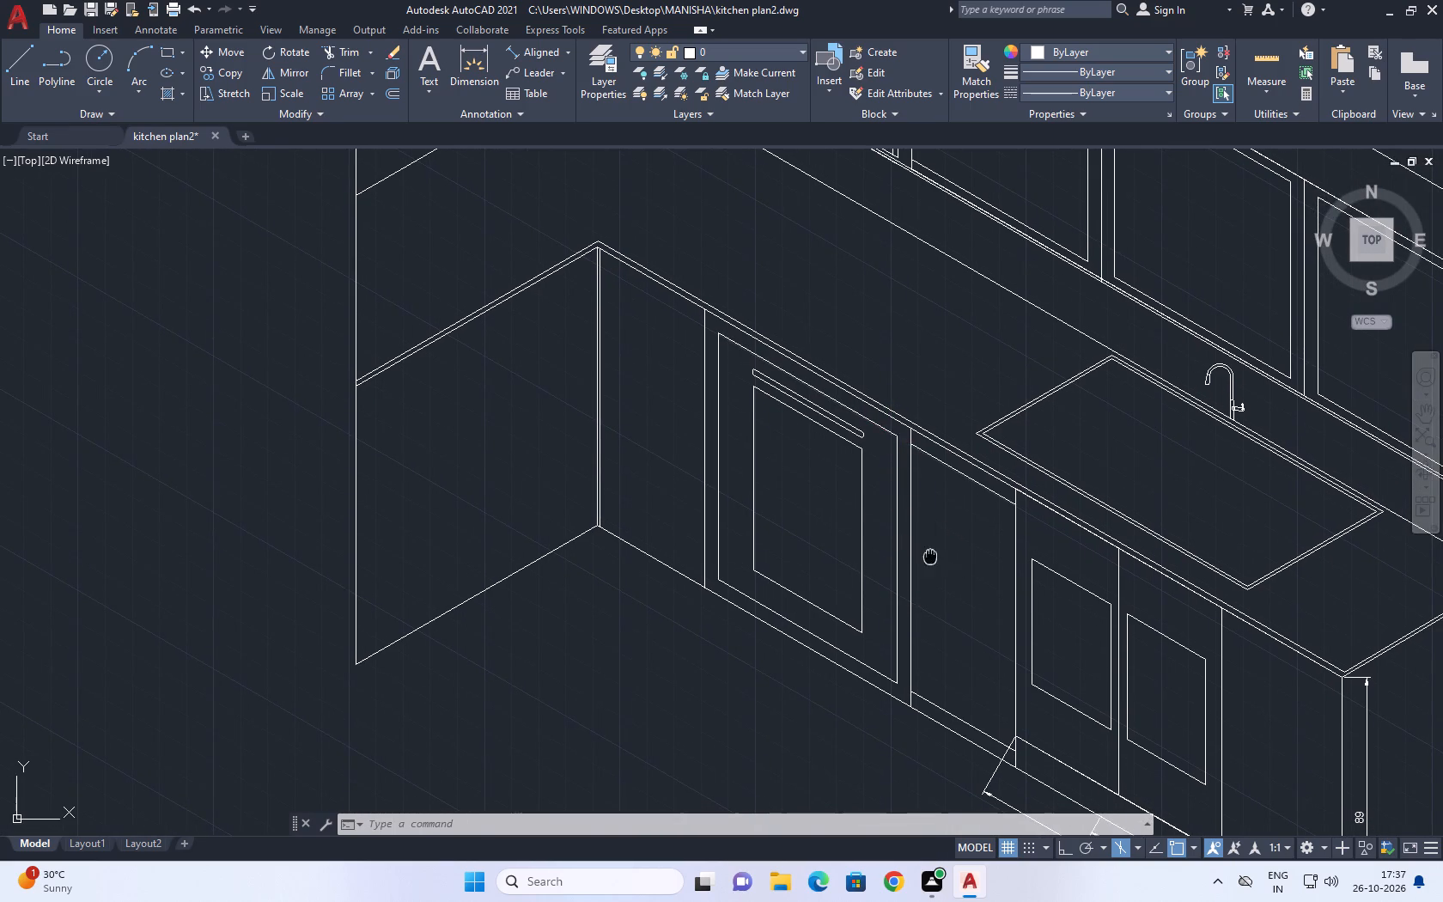
middle_click_drag(930, 557, 877, 496)
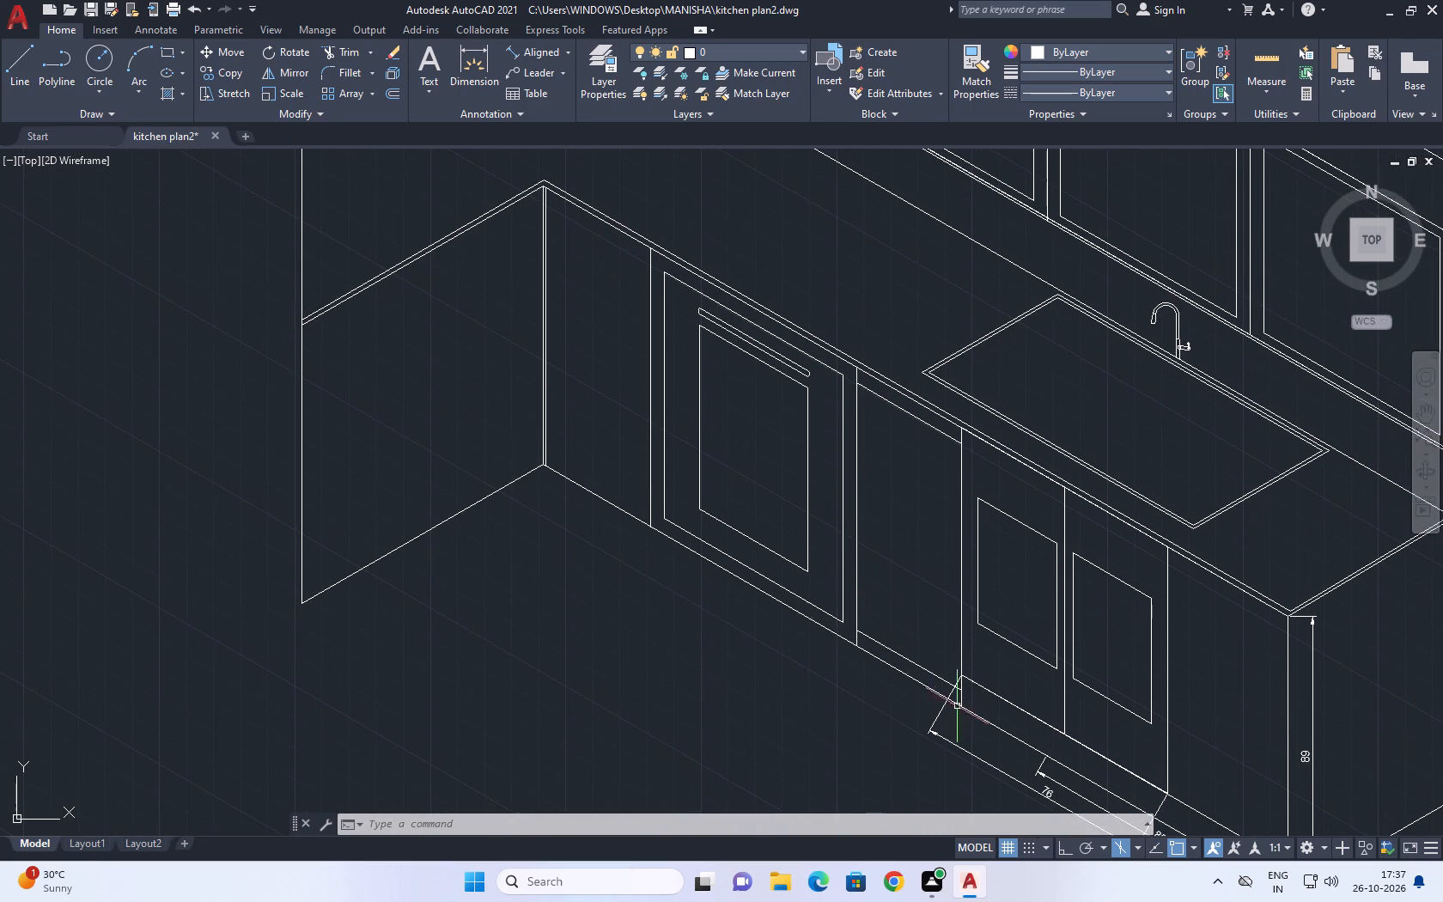
scroll(964, 685, "up", 2)
middle_click_drag(943, 672, 922, 632)
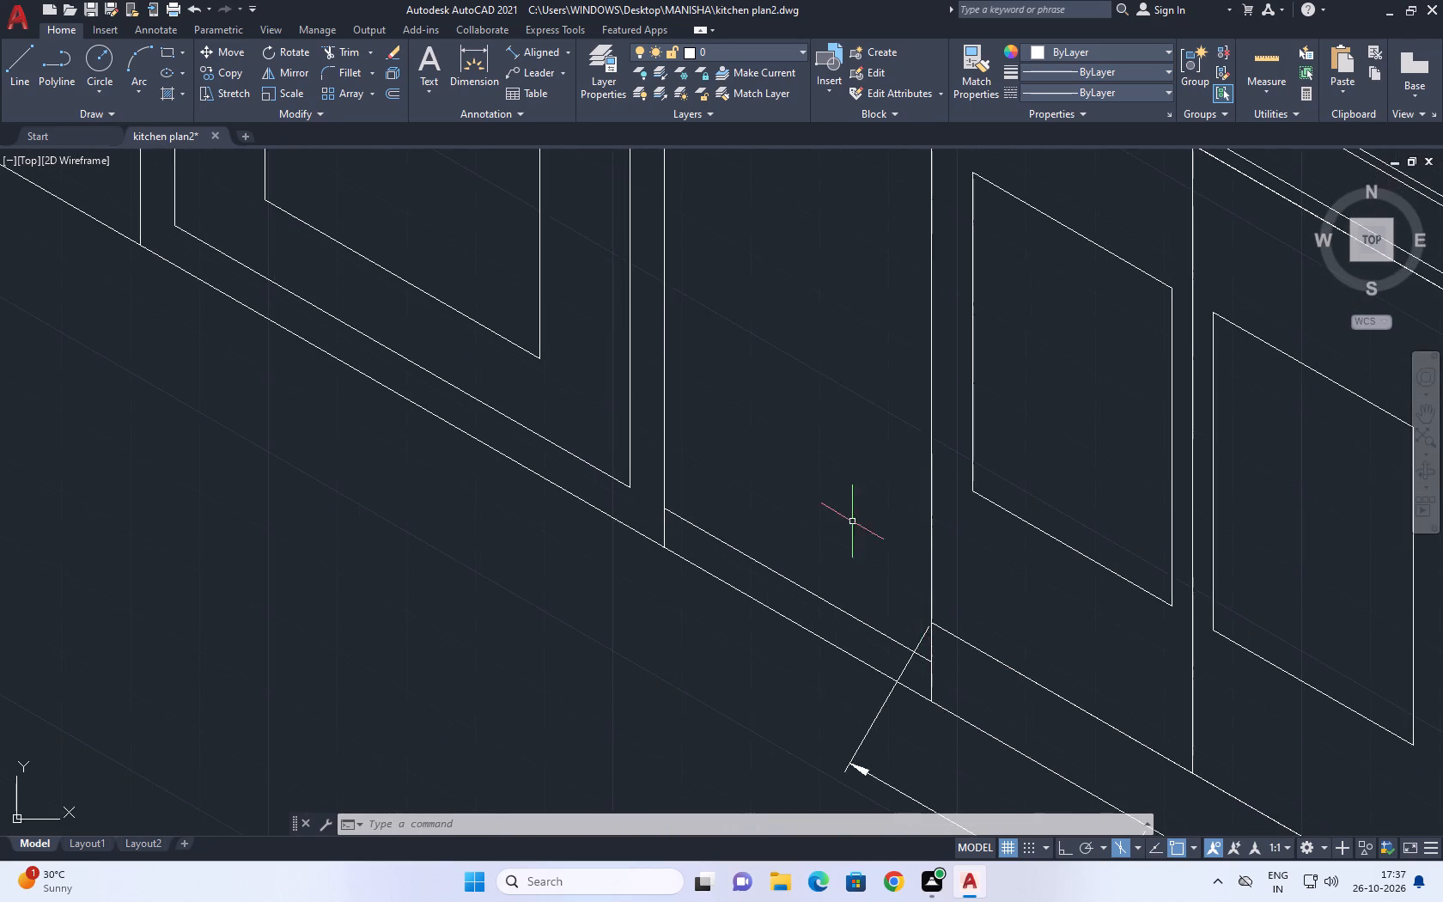
scroll(849, 515, "down", 2)
middle_click_drag(846, 502, 923, 744)
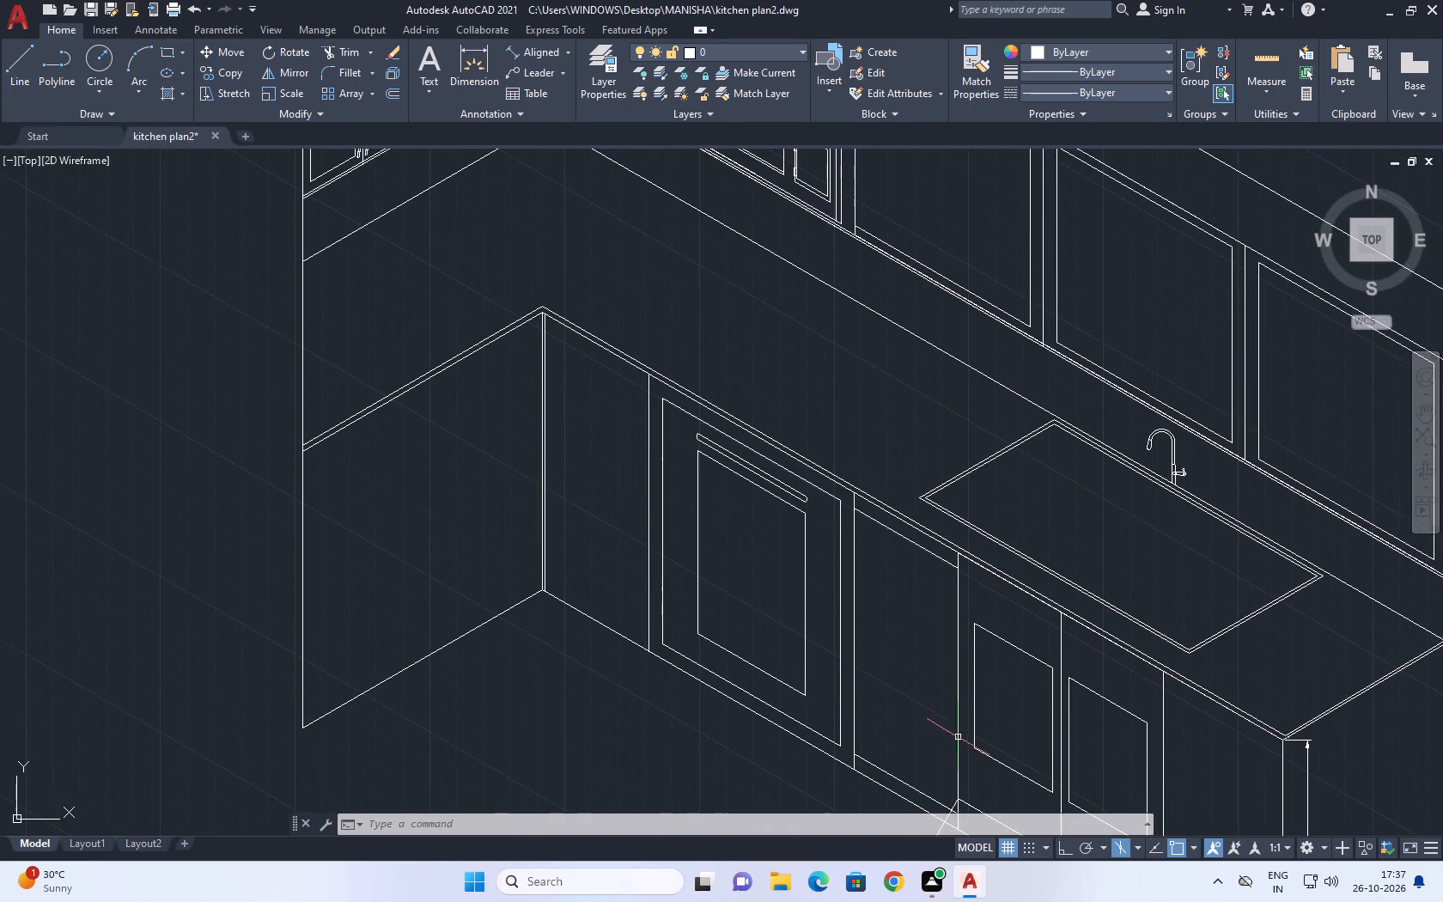
middle_click(883, 584)
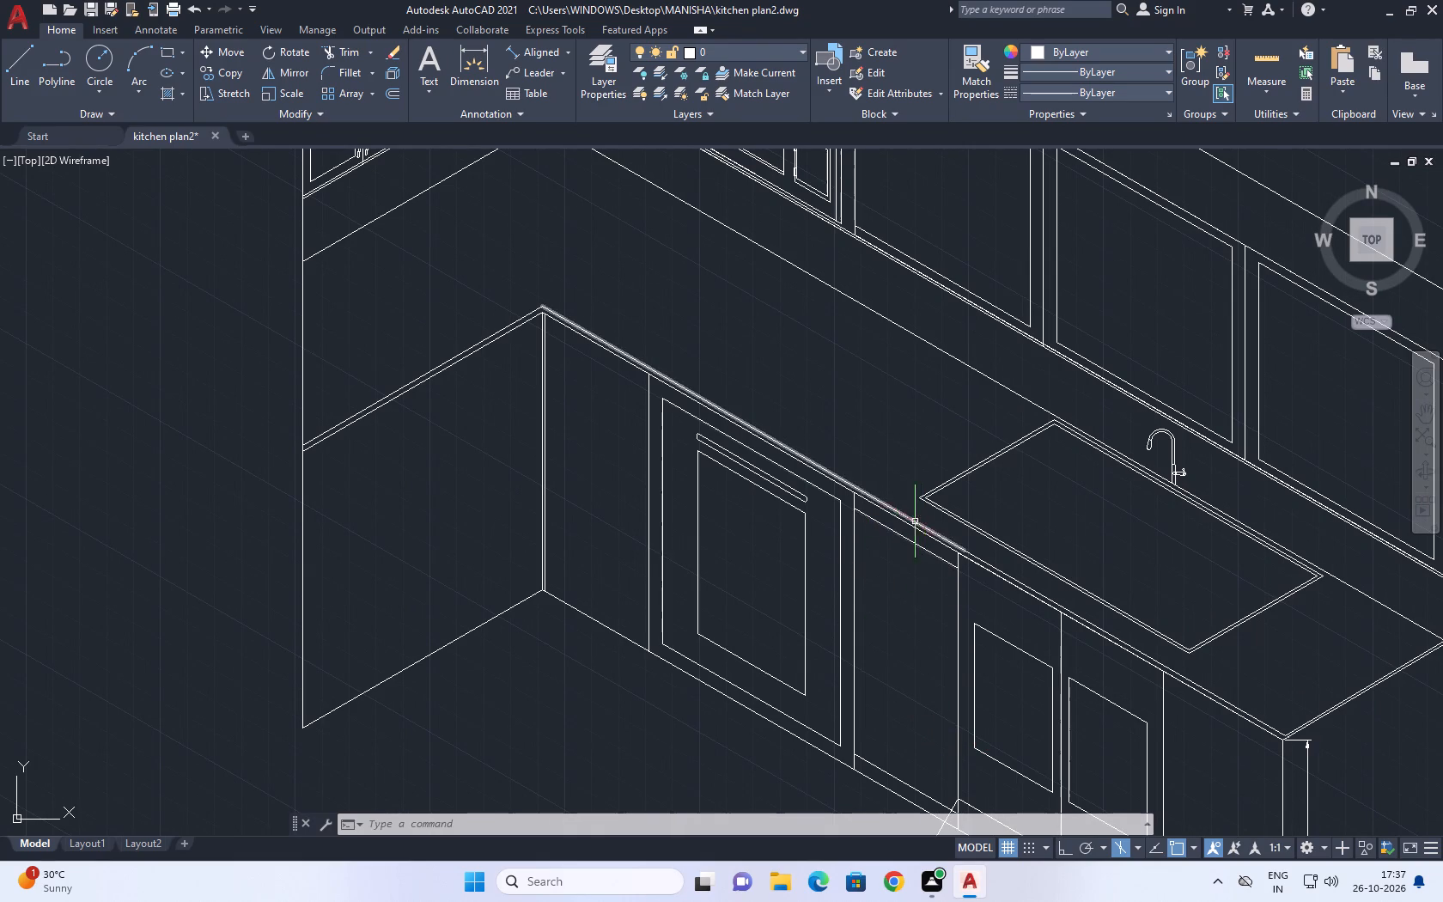
With Ortho on, move the plain base cabinet's upper sloping line about 13 units straight down to form a drawer front.
scroll(880, 562, "up", 1)
middle_click_drag(881, 551, 875, 528)
scroll(927, 510, "up", 1)
left_click(929, 505)
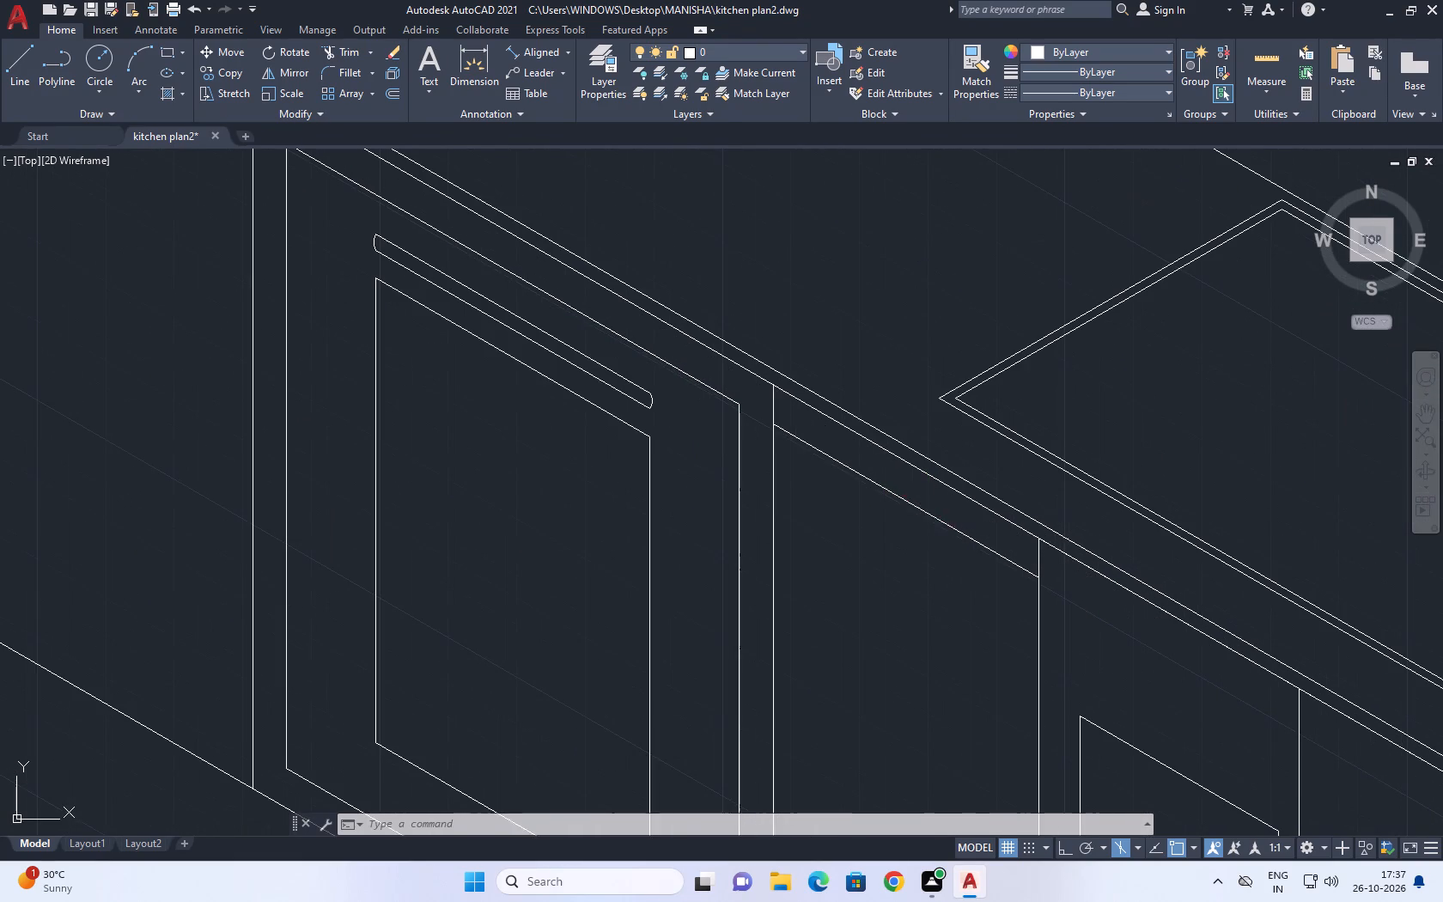
left_click(903, 538)
middle_click_drag(914, 556, 919, 566)
key("m")
key("space")
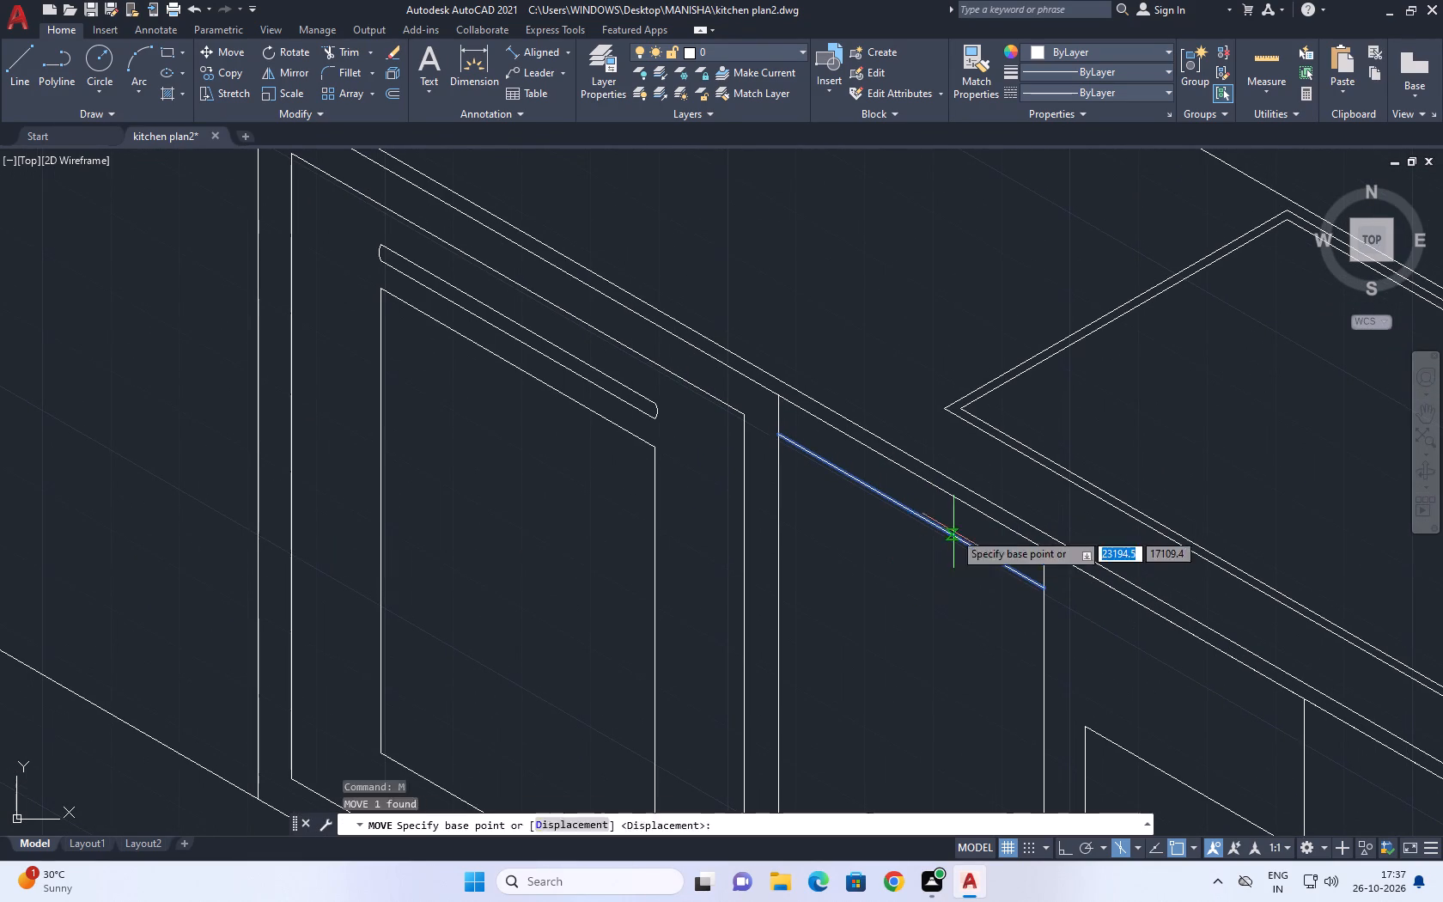
left_click(953, 532)
key("F8")
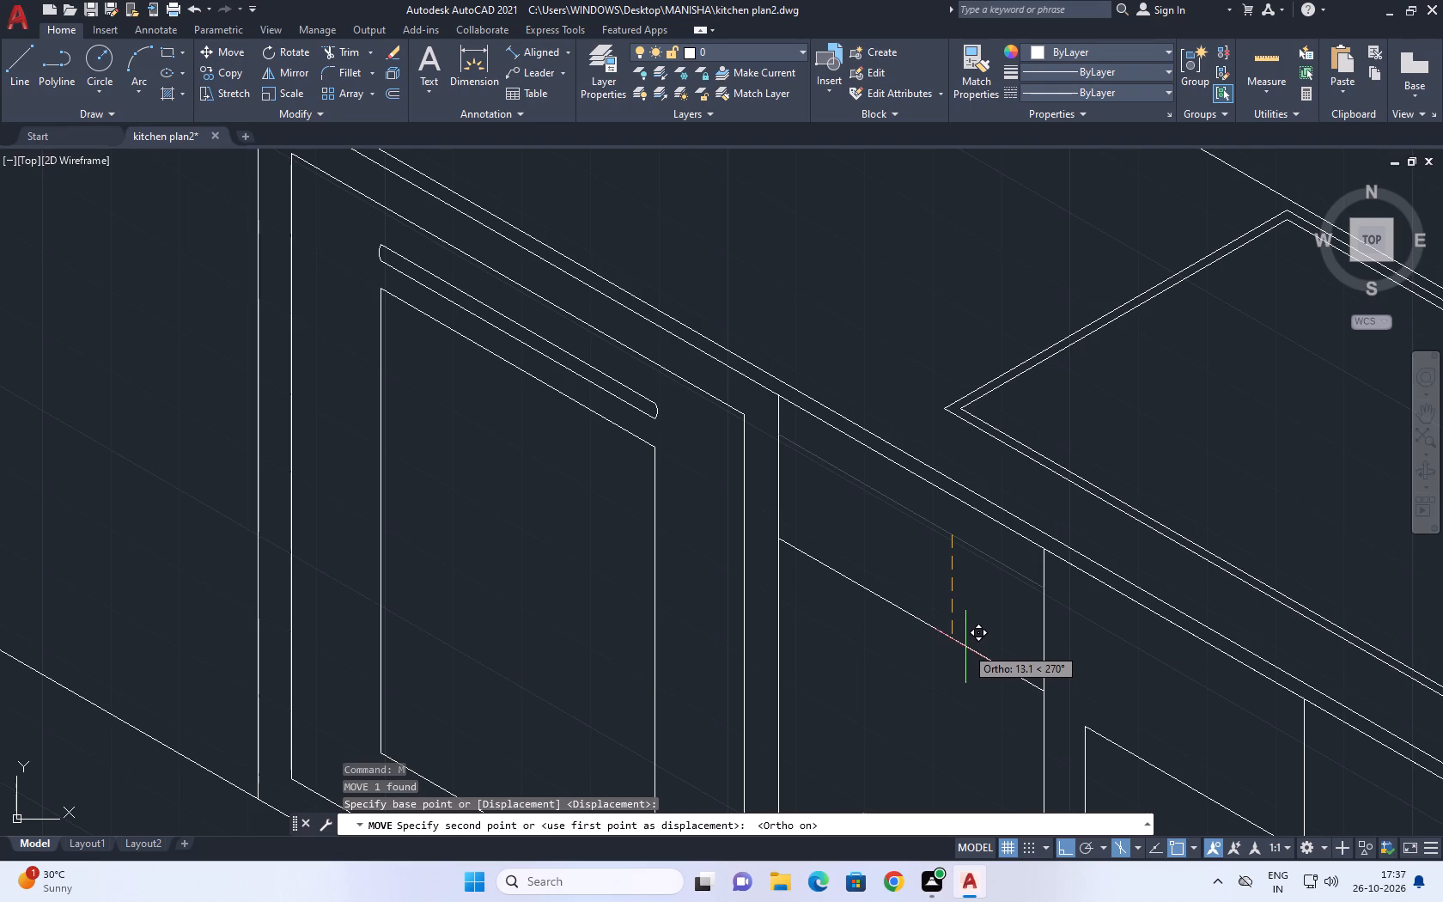
left_click(966, 647)
key("Escape")
middle_click_drag(993, 637, 957, 460)
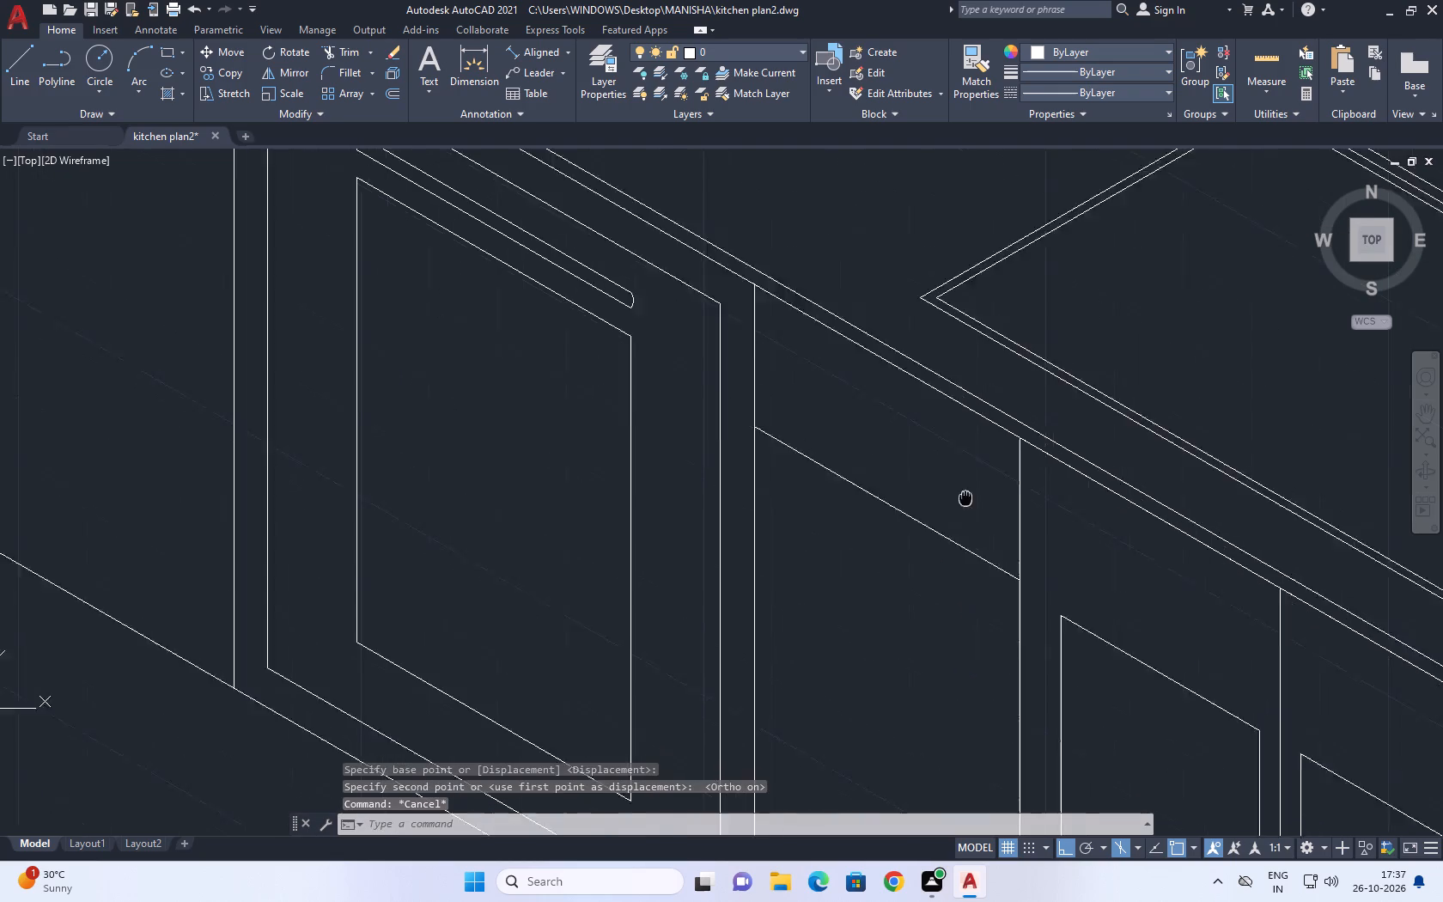
middle_click_drag(957, 460, 953, 446)
Draw a short handle line in the middle of the drawer front, parallel to its sloping lower edge.
scroll(926, 449, "down", 2)
middle_click_drag(868, 440, 867, 461)
scroll(874, 460, "up", 1)
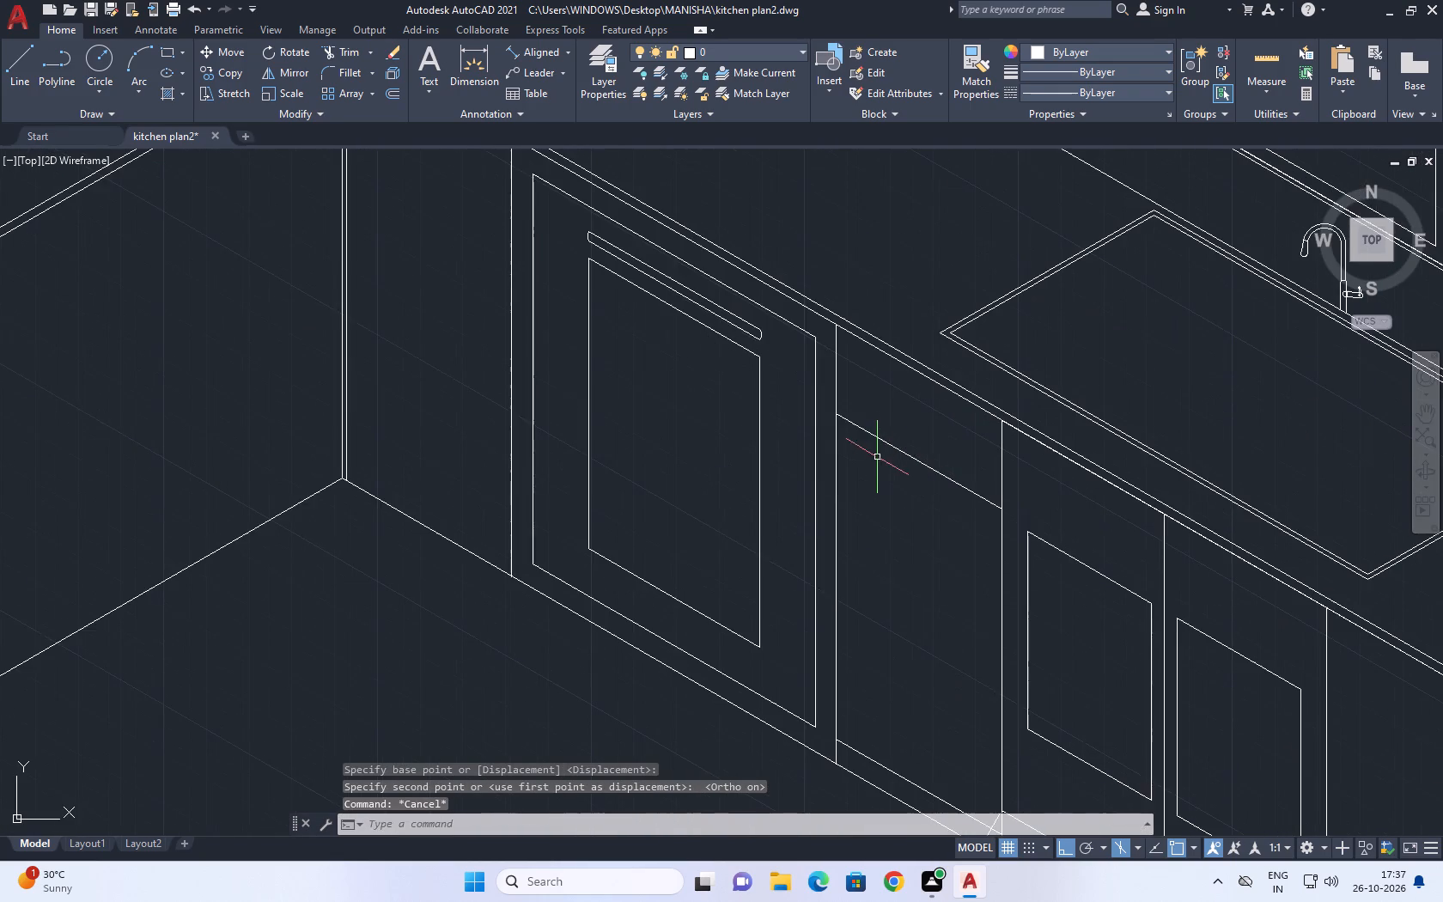
middle_click_drag(879, 449, 965, 506)
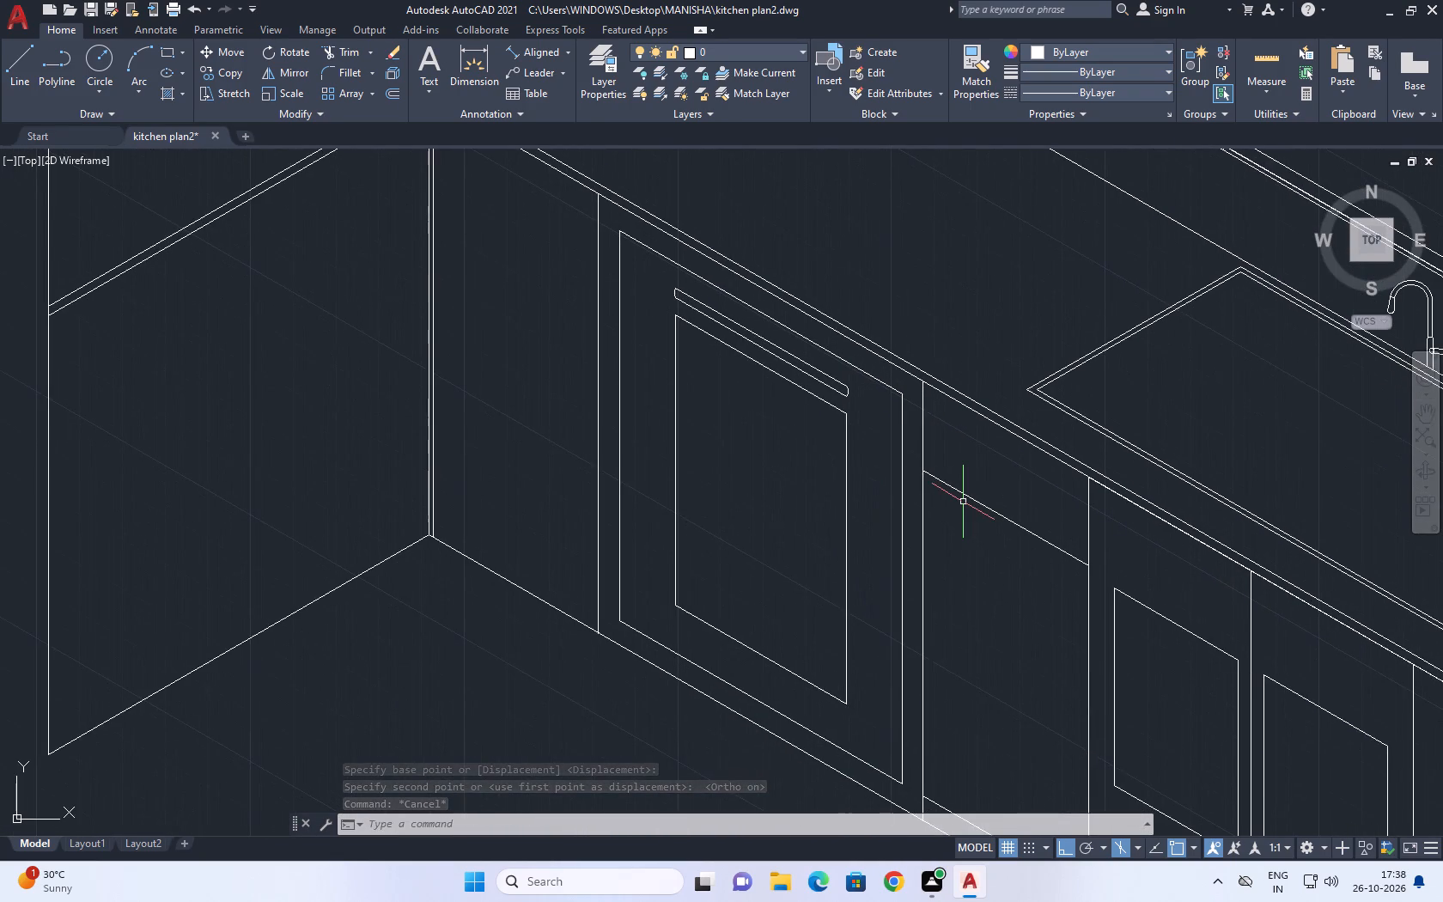
type("l")
key("space")
scroll(947, 448, "up", 1)
middle_click_drag(950, 448, 885, 422)
scroll(922, 472, "up", 1)
left_click(912, 450)
left_click(1064, 542)
key("Escape")
scroll(884, 325, "down", 3)
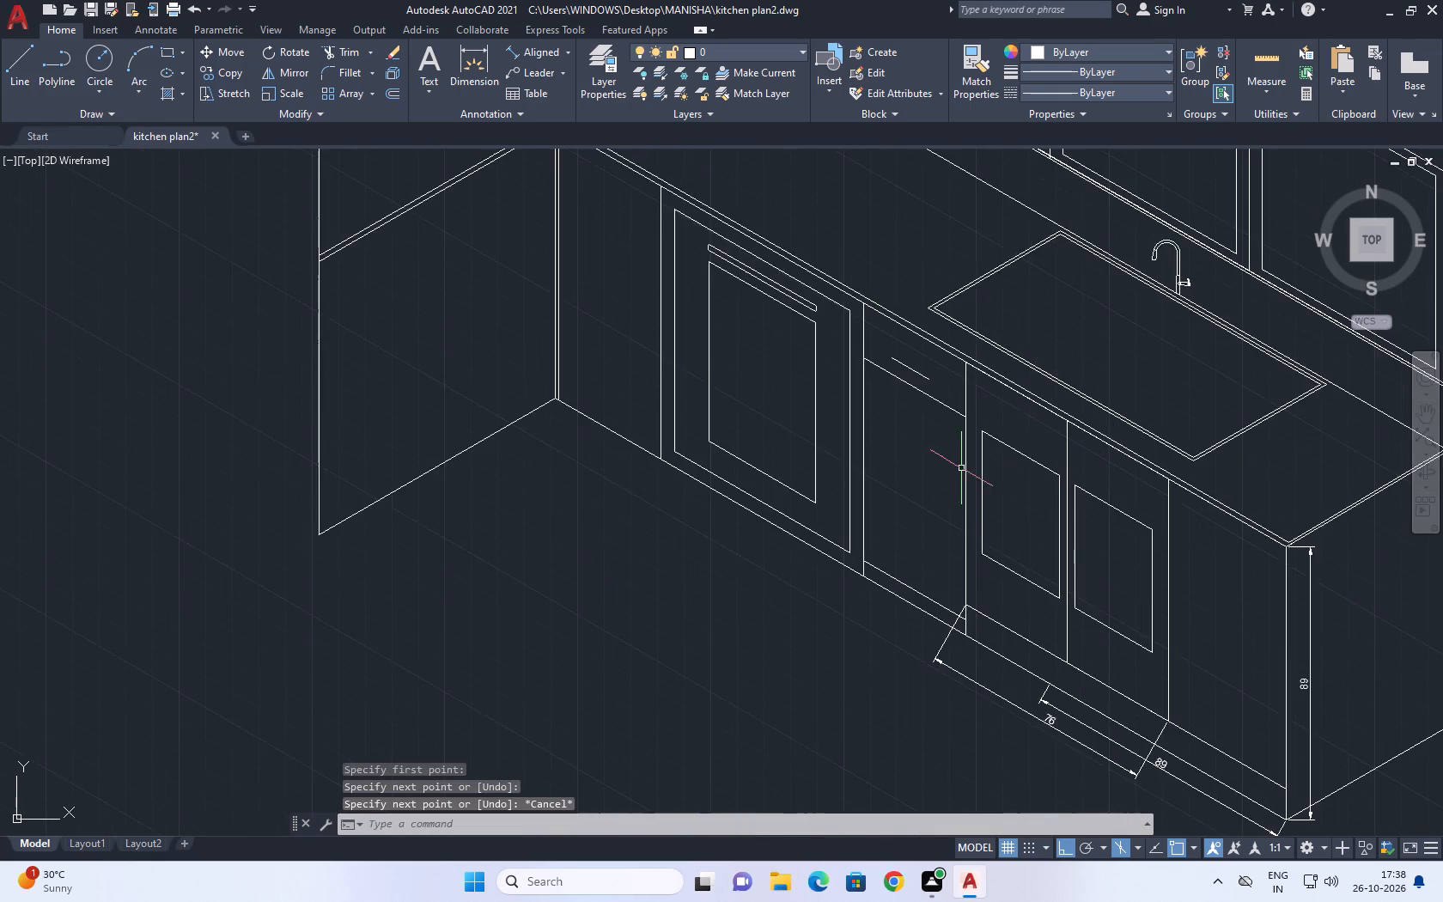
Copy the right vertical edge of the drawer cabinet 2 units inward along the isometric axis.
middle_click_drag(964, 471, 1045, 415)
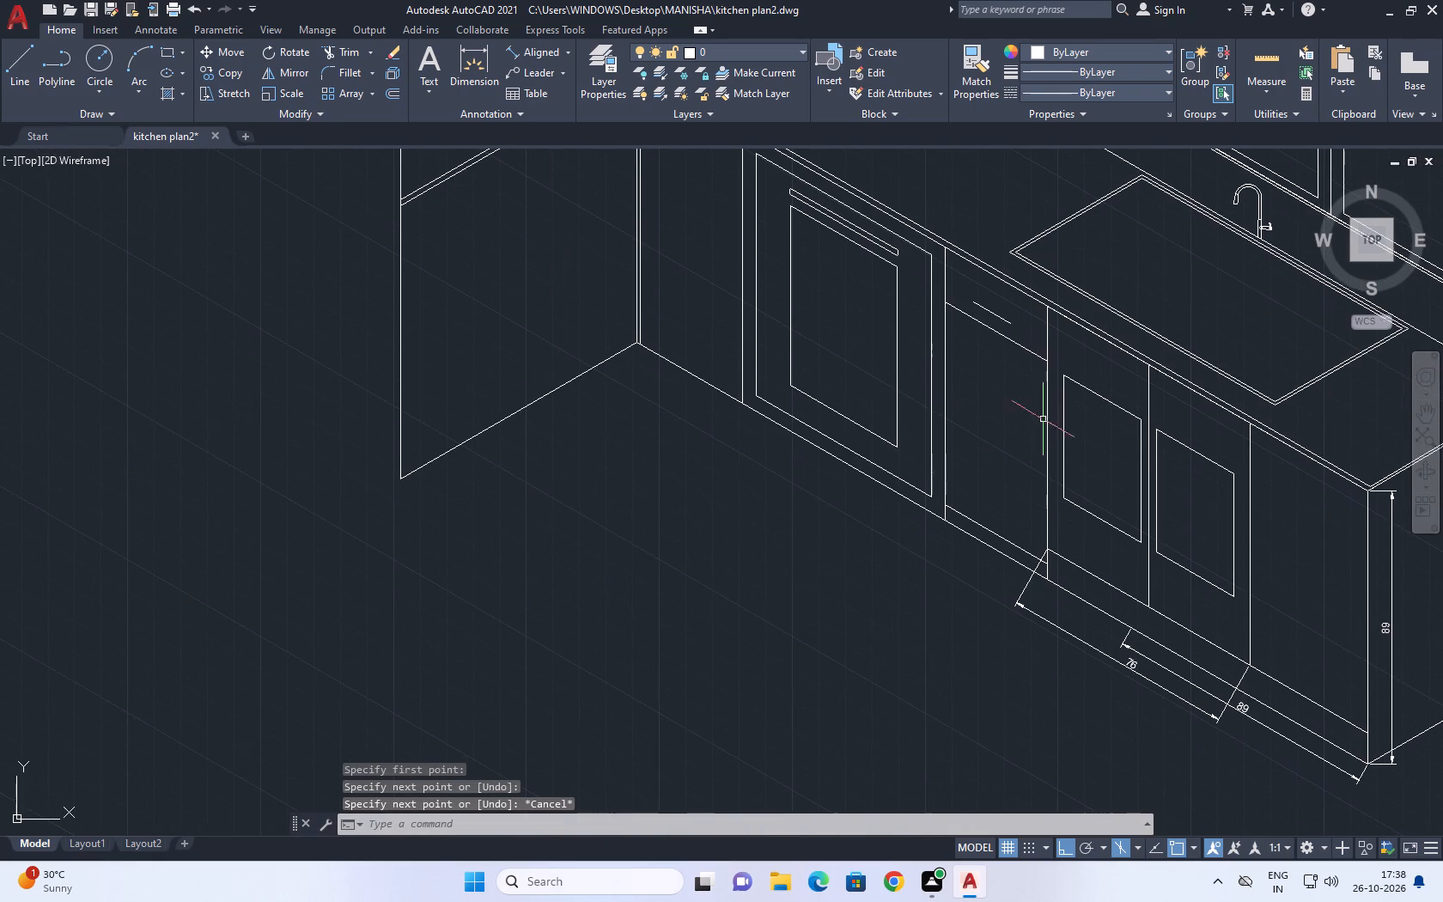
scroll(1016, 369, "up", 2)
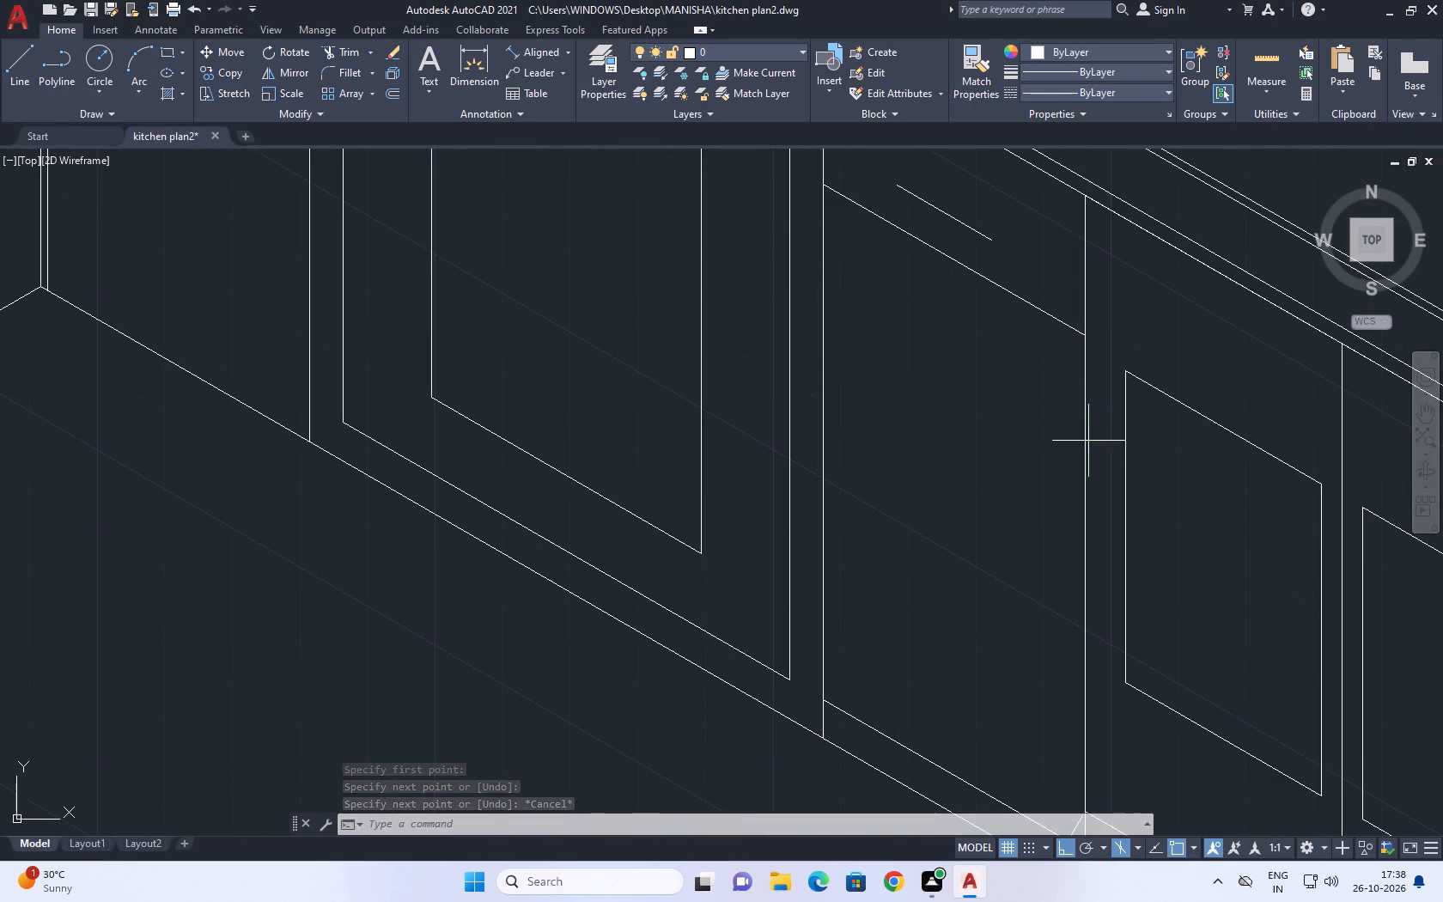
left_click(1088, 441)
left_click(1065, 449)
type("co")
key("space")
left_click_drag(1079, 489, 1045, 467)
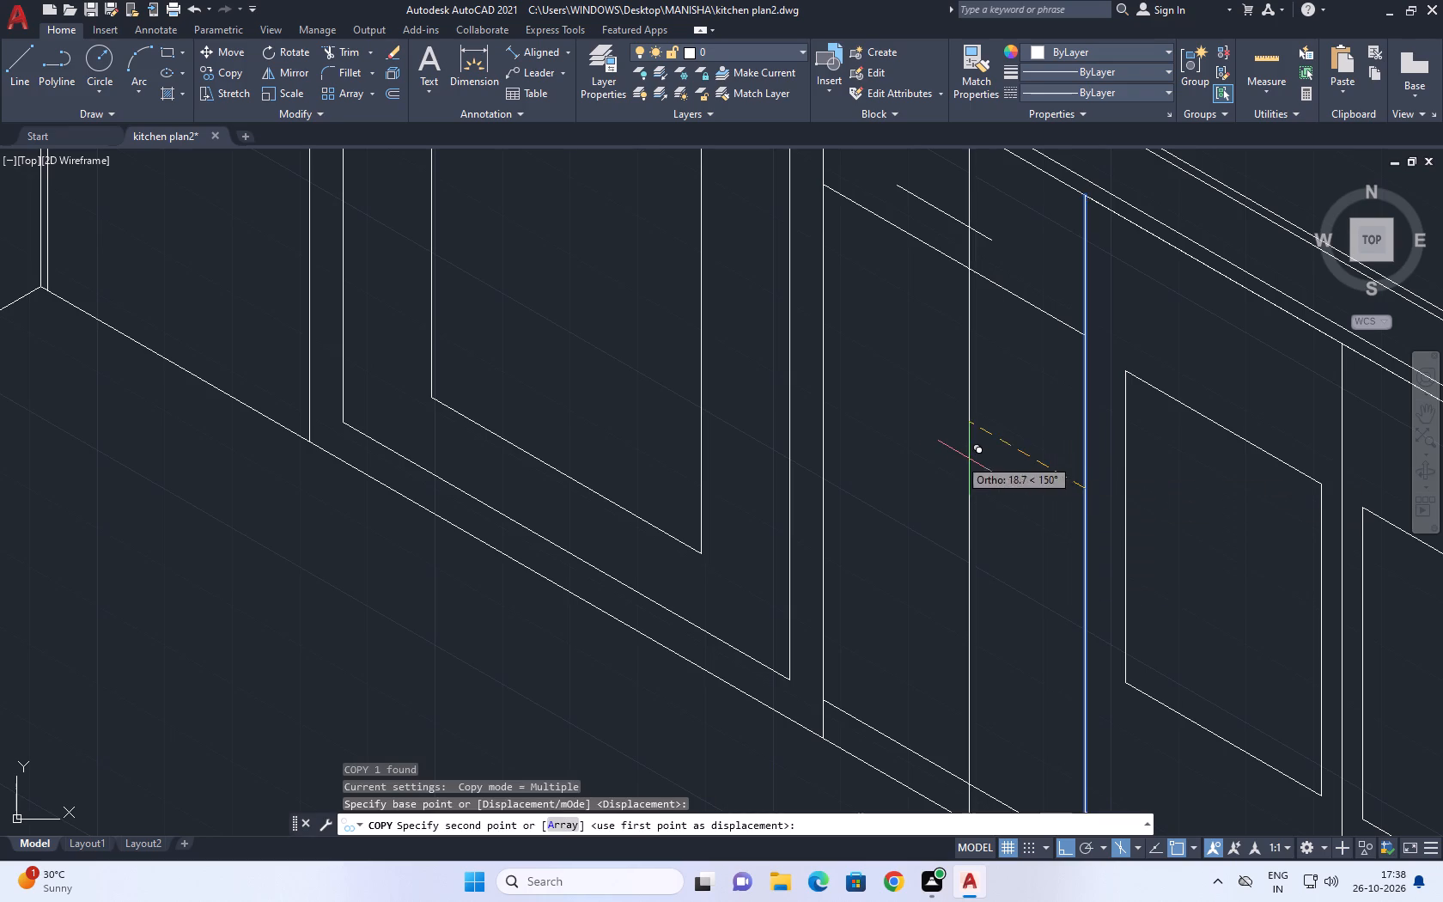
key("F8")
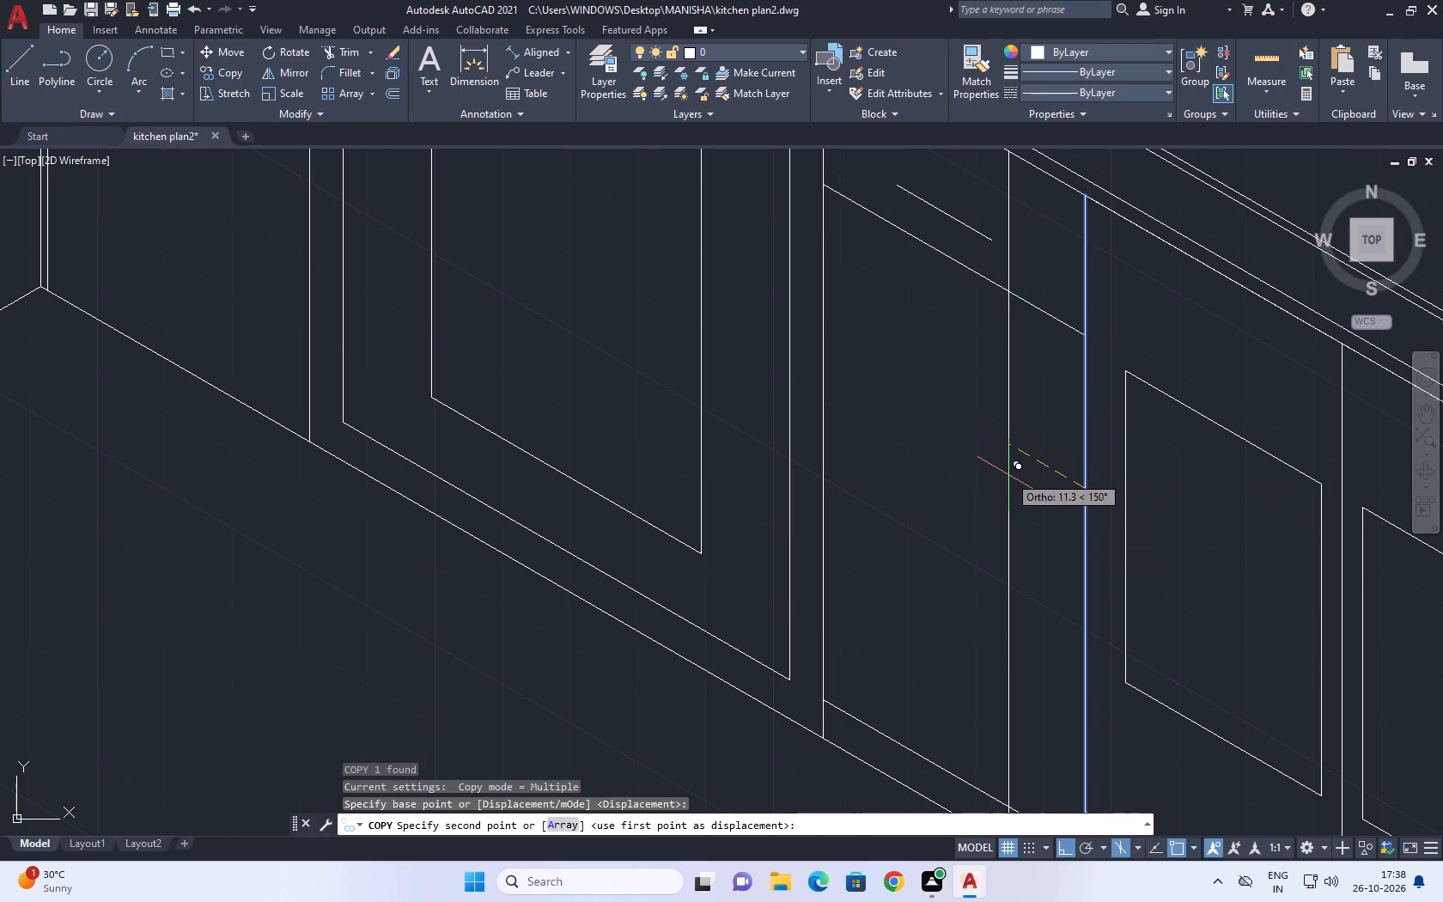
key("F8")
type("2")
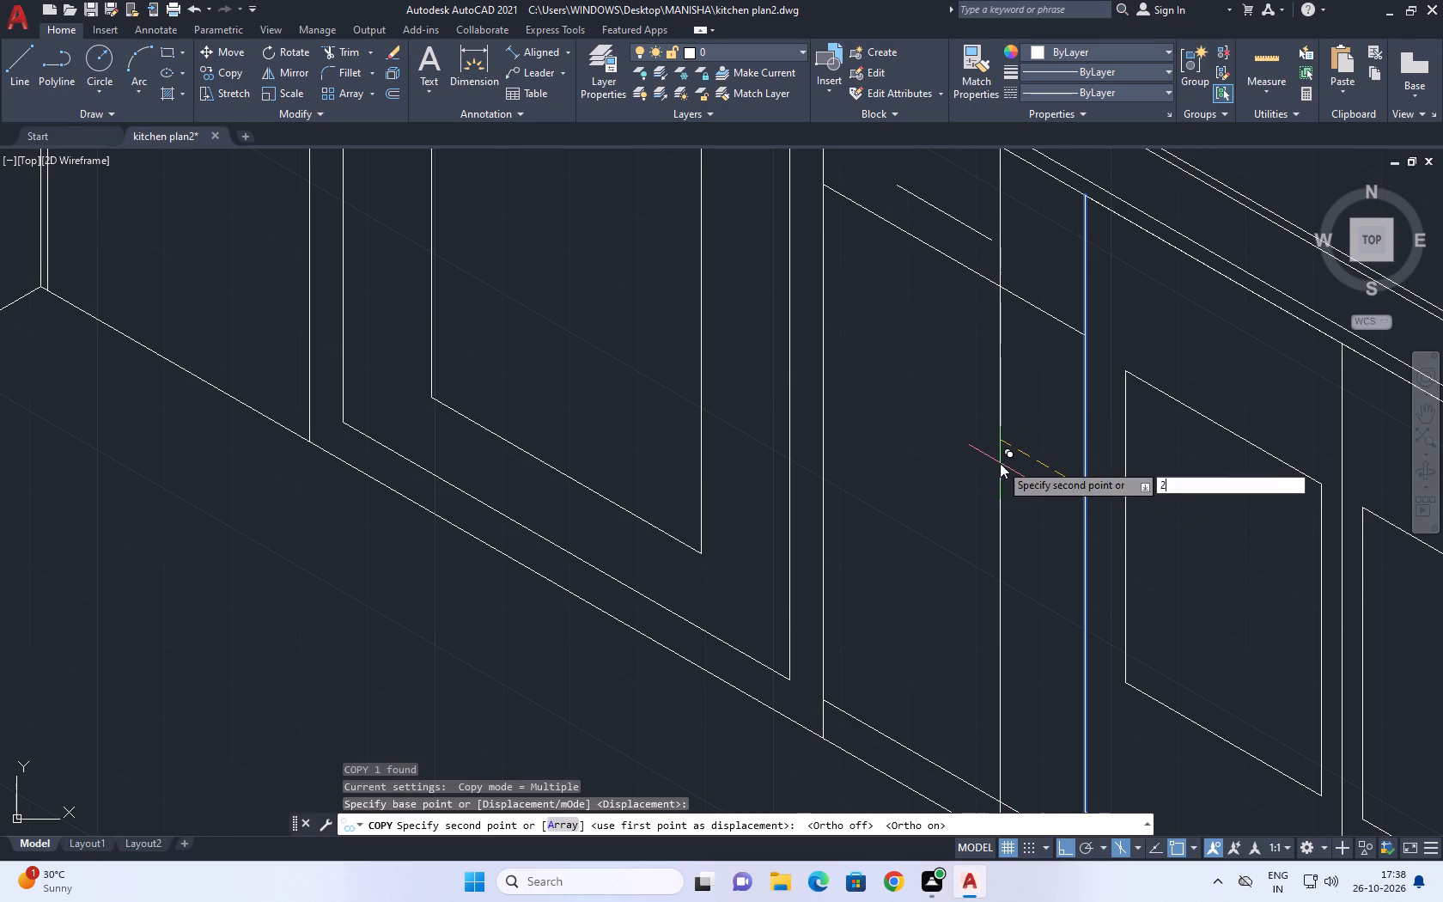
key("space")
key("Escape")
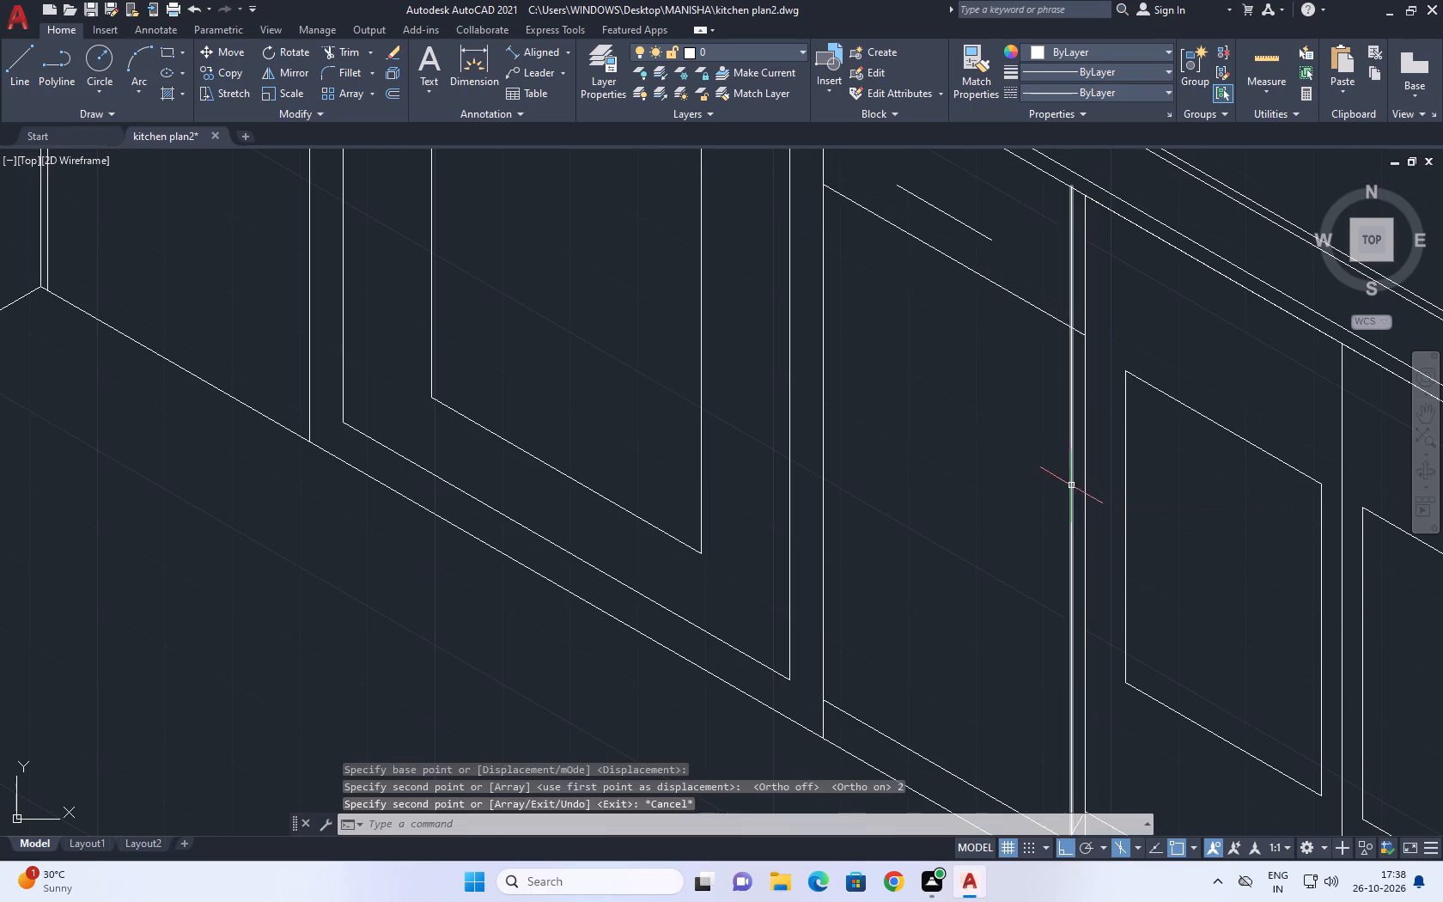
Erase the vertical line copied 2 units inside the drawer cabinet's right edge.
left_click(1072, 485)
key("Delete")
Copy the right vertical edge of the drawer cabinet 5 units inward along the isometric axis.
left_click(1098, 518)
left_click(1008, 472)
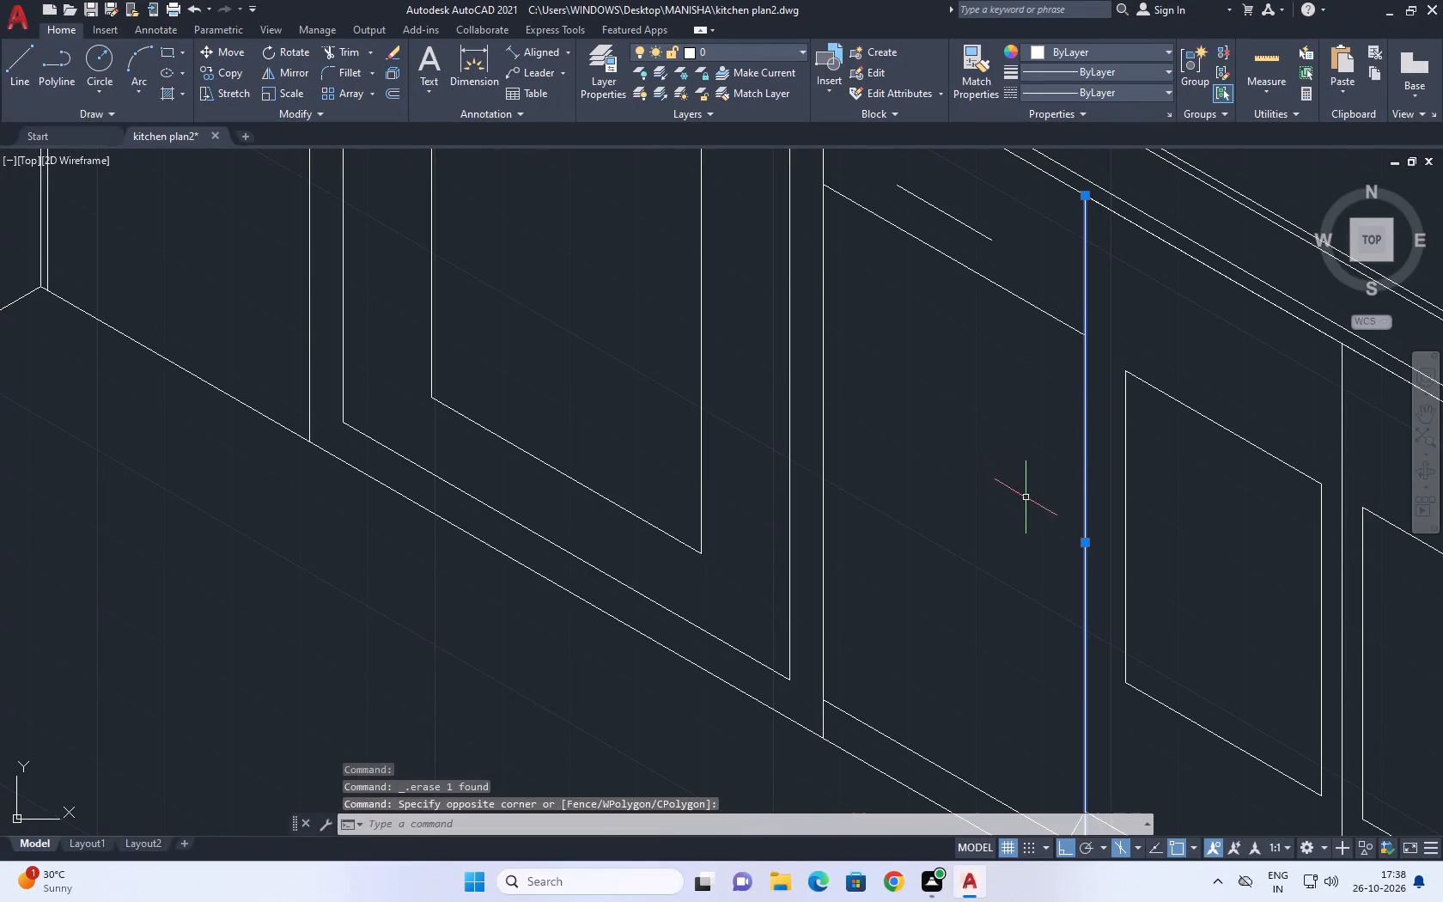
key("c")
key("o")
key("space")
left_click_drag(1087, 569, 1054, 531)
key("5")
key("space")
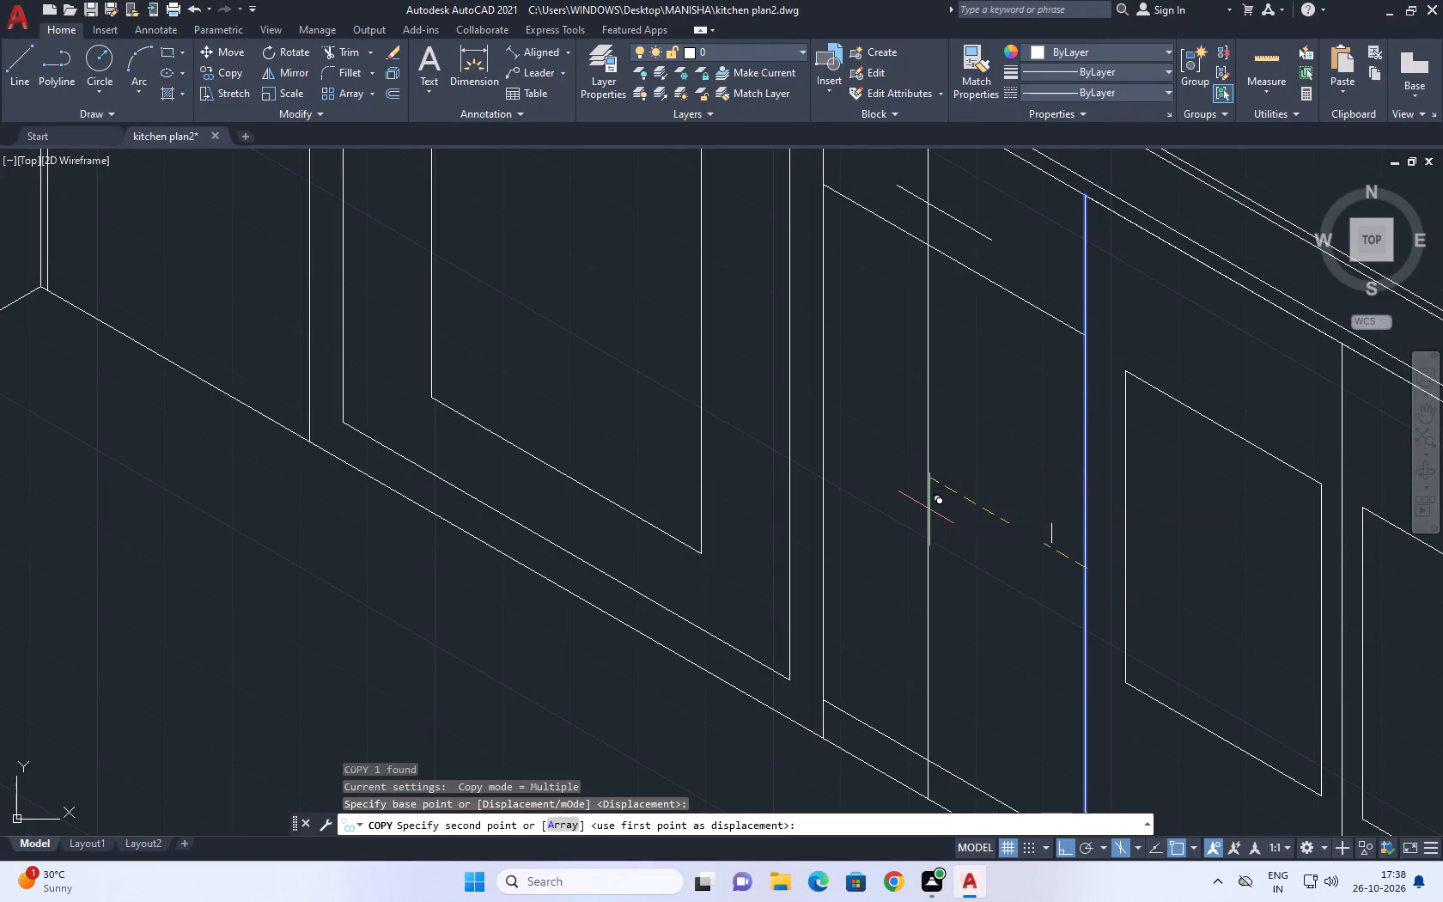
key("Escape")
Copy the left vertical edge of the drawer cabinet 5 units inward along the isometric axis.
left_click_drag(864, 435, 843, 430)
left_click(800, 476)
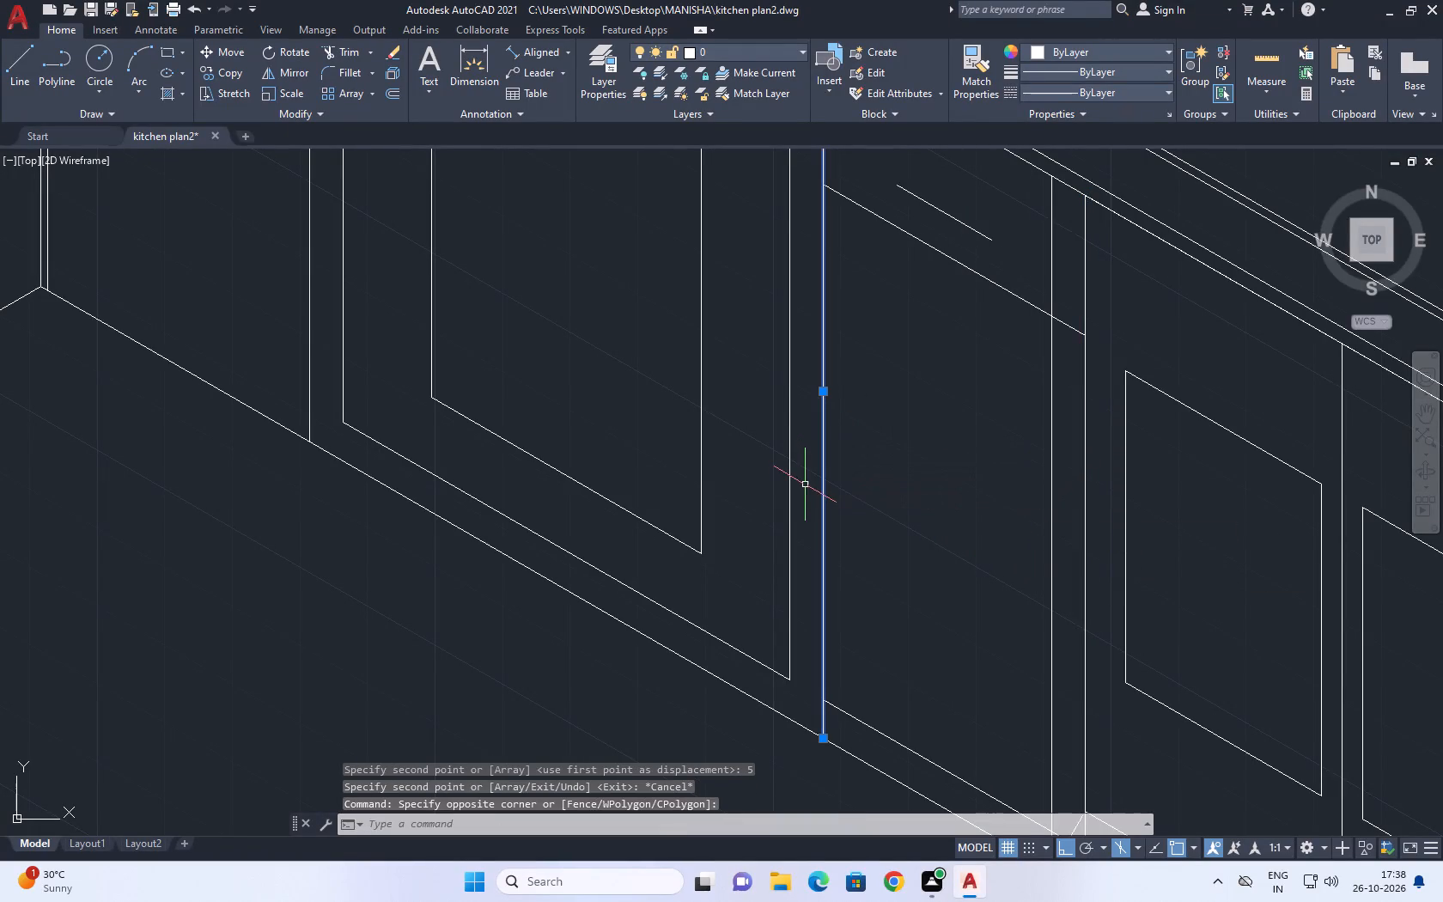
key("c")
type("o")
key("space")
left_click(833, 483)
key("5")
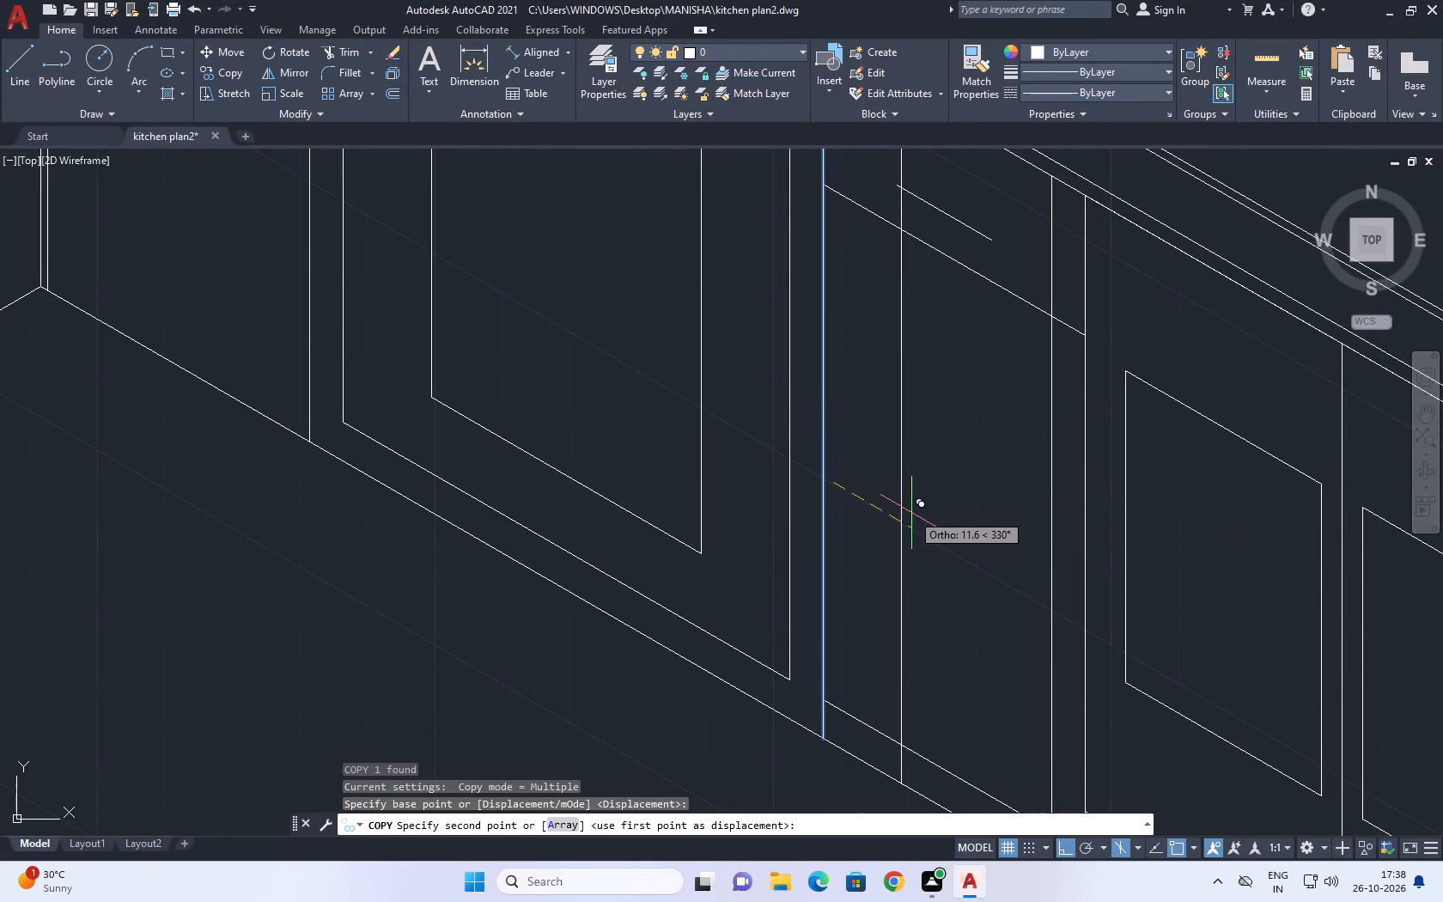
key("space")
key("Escape")
Trim the crossing line ends at both lower corners of the door panel below the drawer front.
middle_click_drag(946, 538, 933, 468)
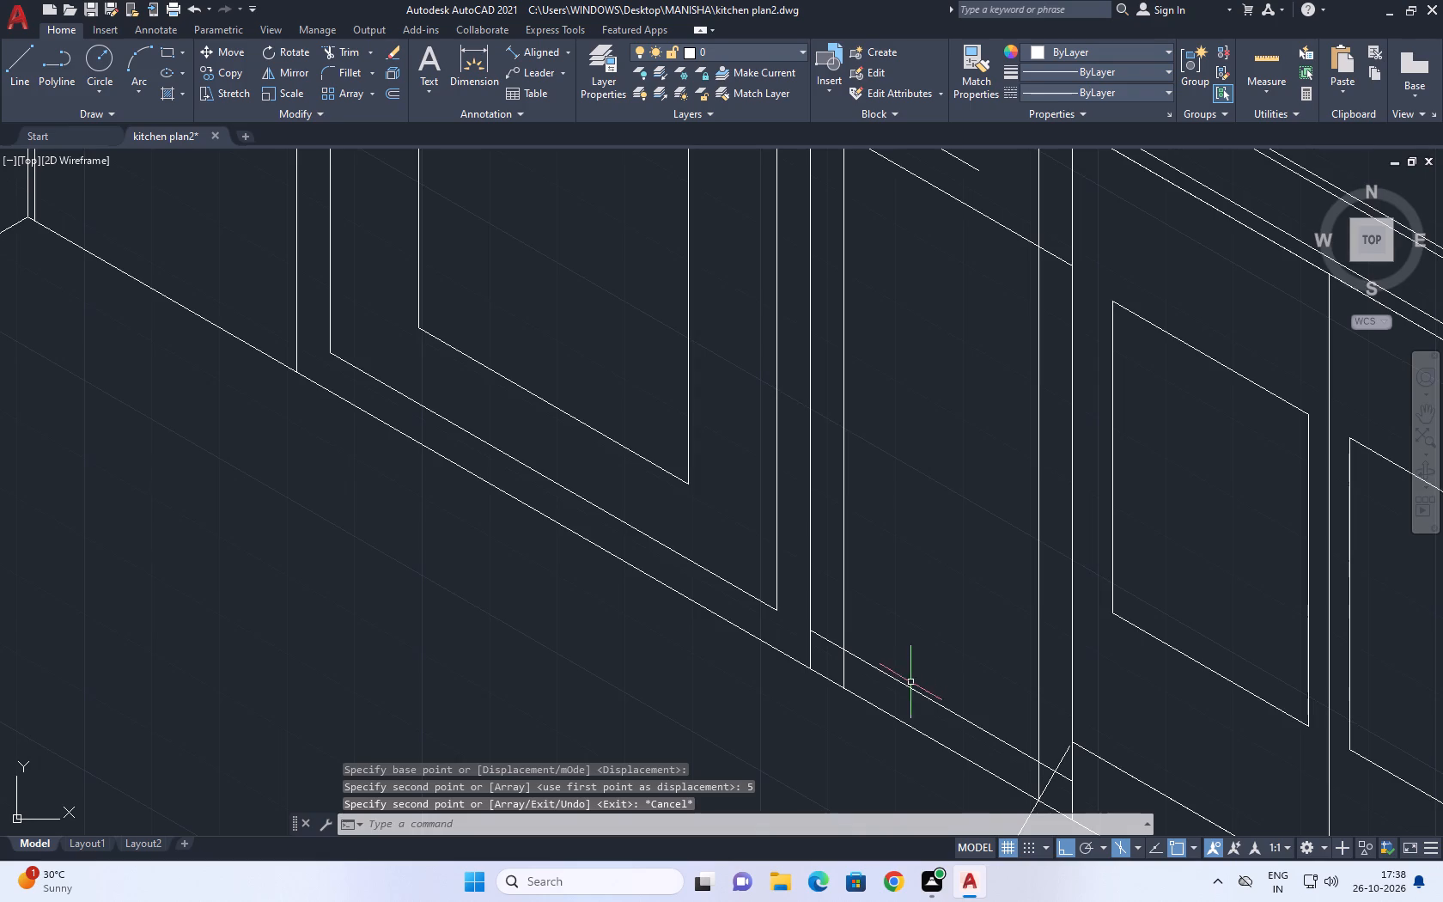
middle_click_drag(910, 684, 928, 611)
key("t")
key("r")
key("space")
scroll(869, 605, "up", 3)
left_click(868, 619)
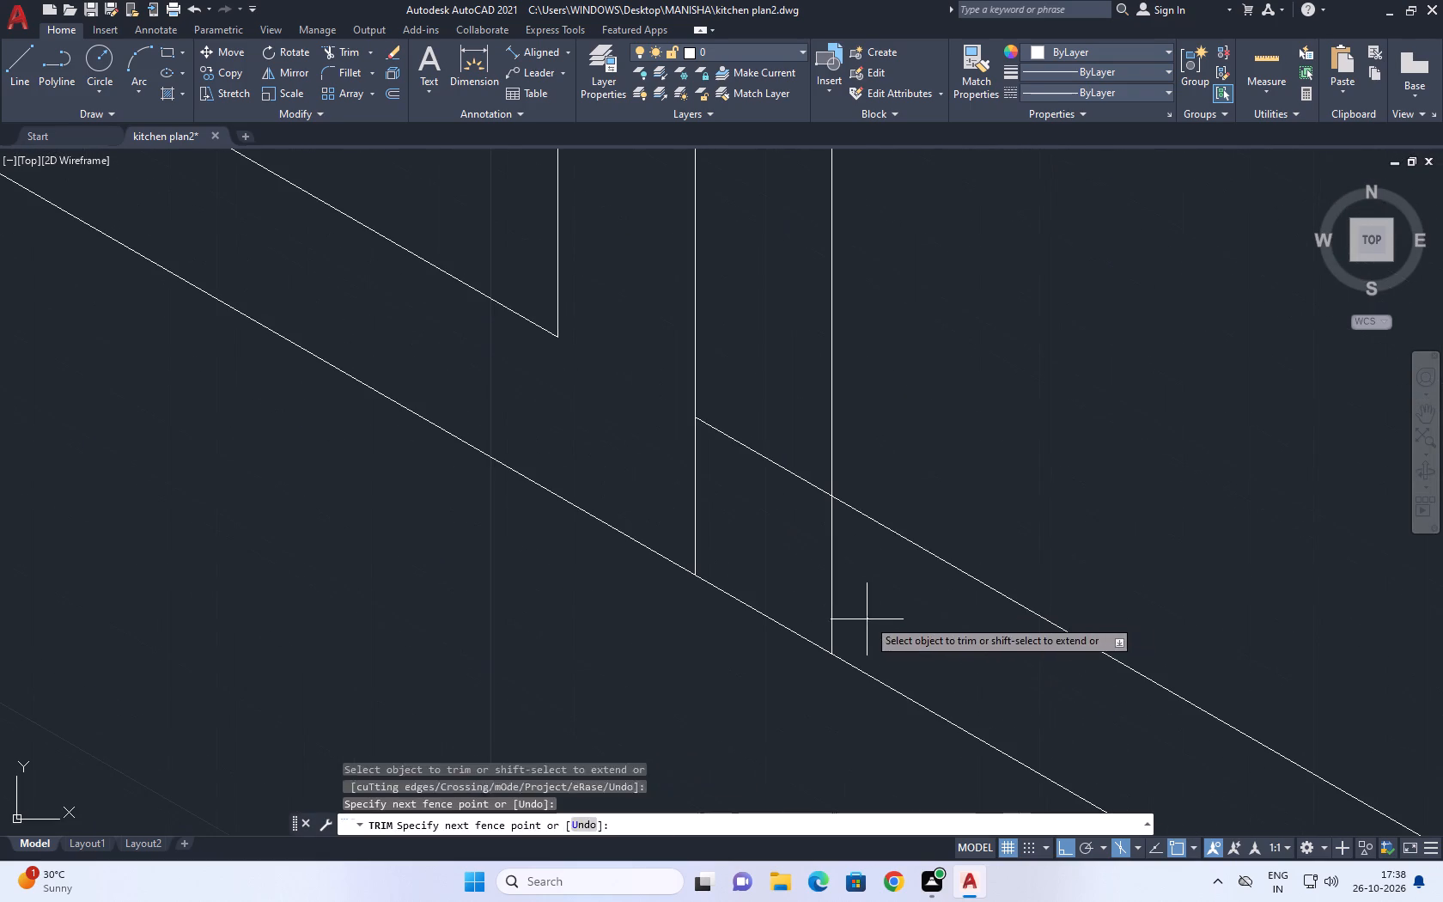
left_click(781, 424)
scroll(785, 516, "down", 4)
scroll(920, 595, "up", 4)
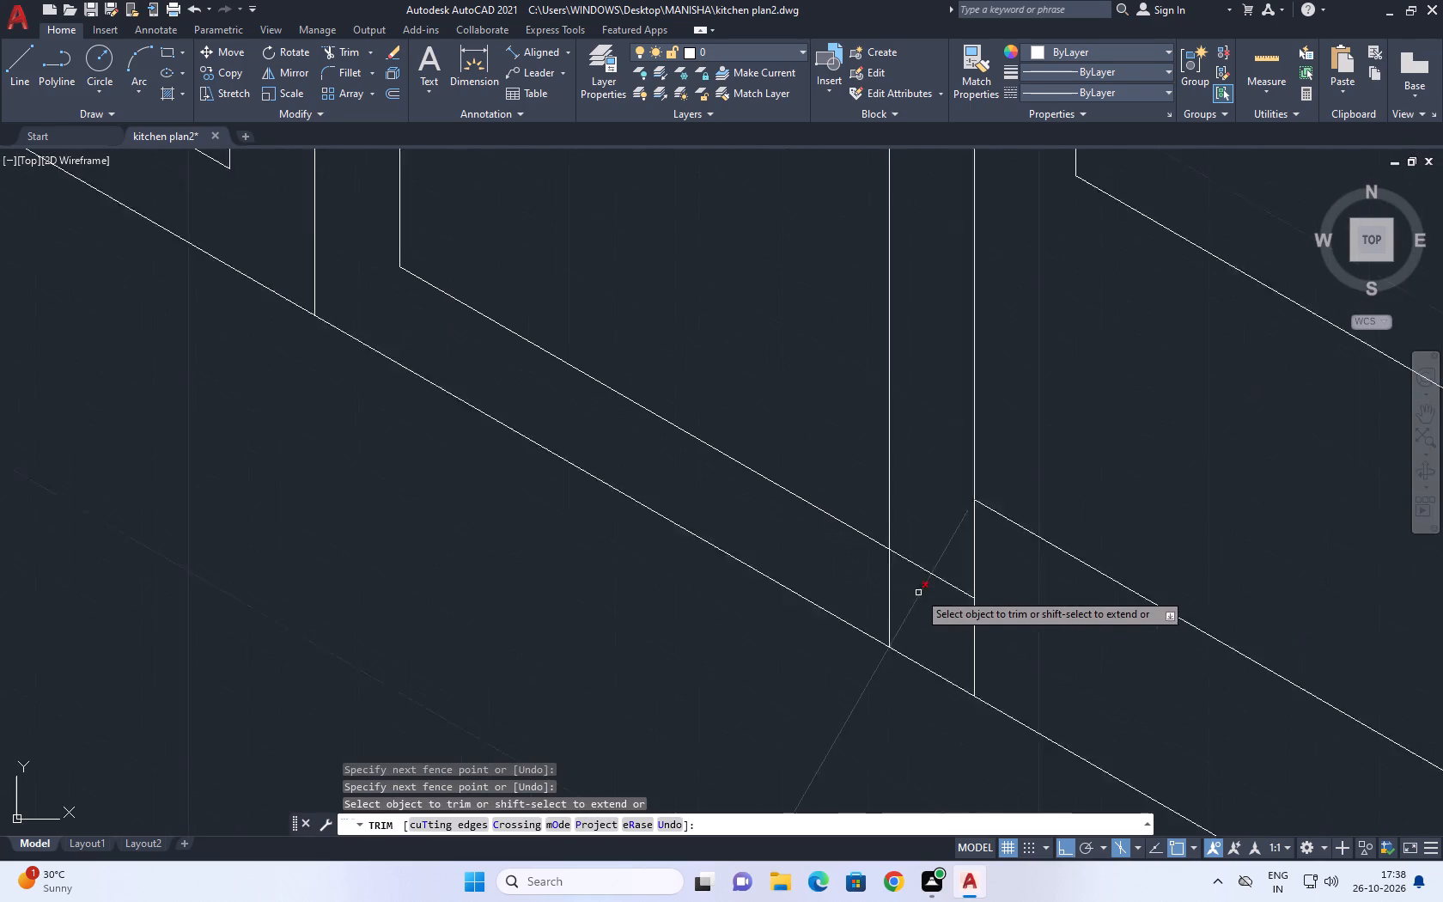
left_click(843, 586)
left_click(902, 538)
scroll(959, 584, "down", 5)
Trim both inner vertical lines where they extend above the drawer front's lower edge.
middle_click_drag(1017, 373, 1019, 551)
scroll(941, 399, "up", 2)
left_click(947, 405)
left_click(967, 438)
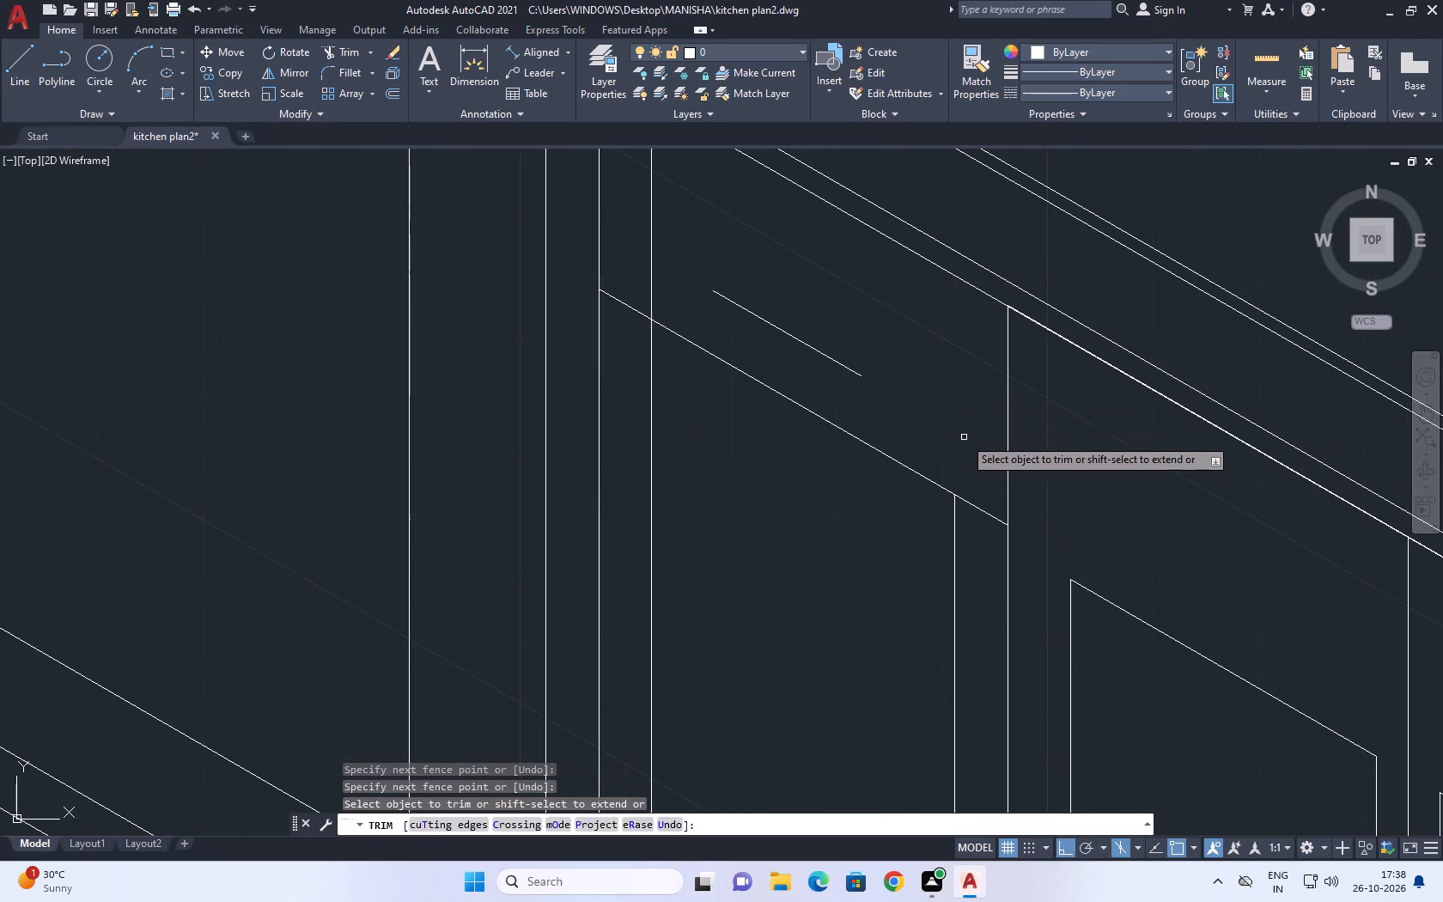
middle_click_drag(727, 318, 838, 472)
left_click(748, 373)
left_click(770, 377)
right_click(805, 371)
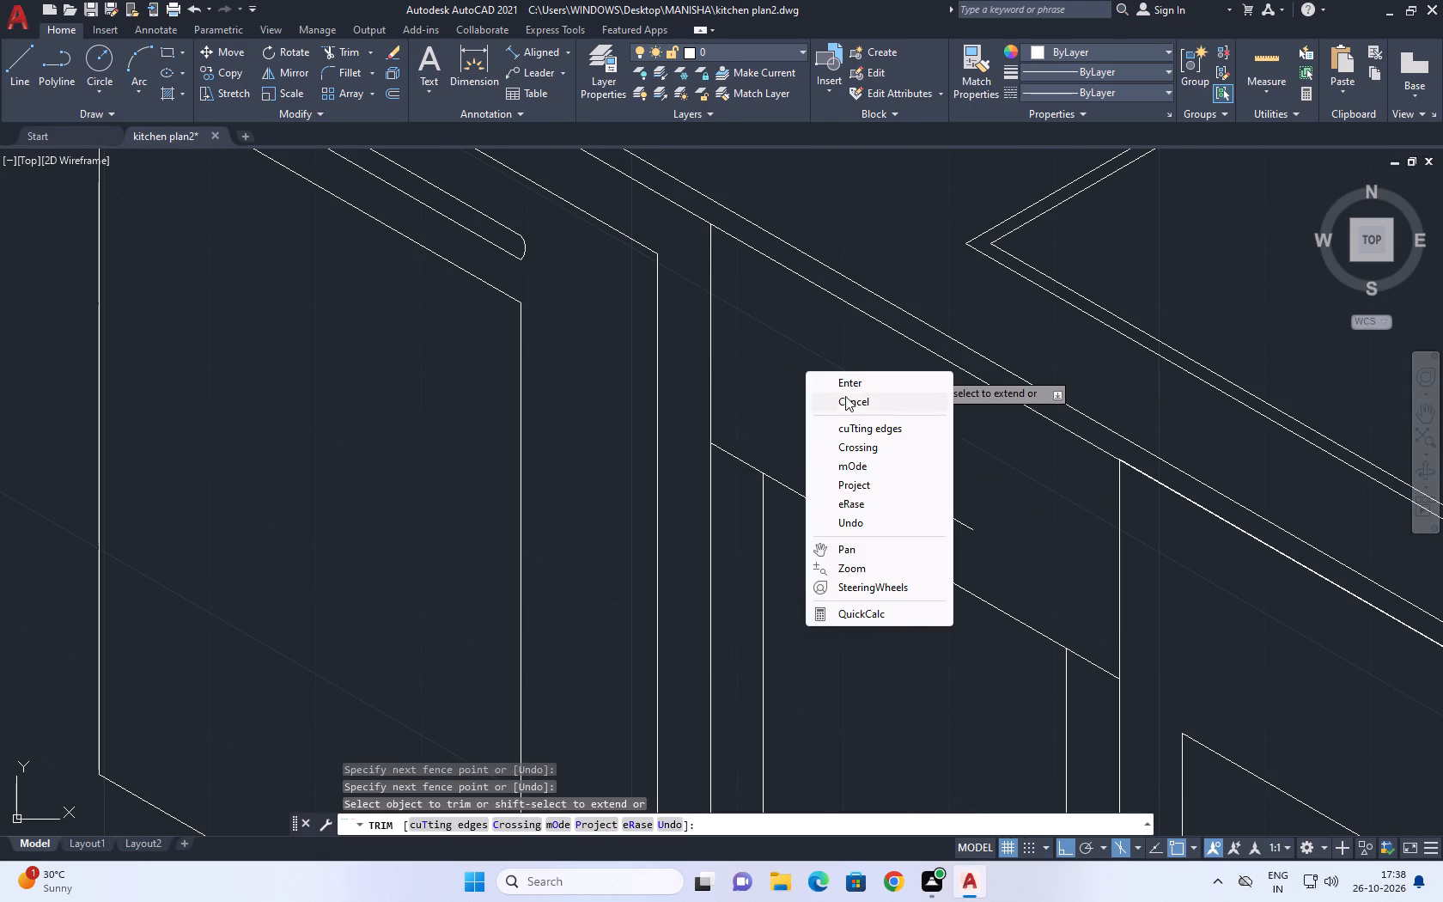
left_click(856, 401)
scroll(853, 457, "down", 2)
middle_click_drag(935, 547, 888, 440)
scroll(884, 429, "down", 1)
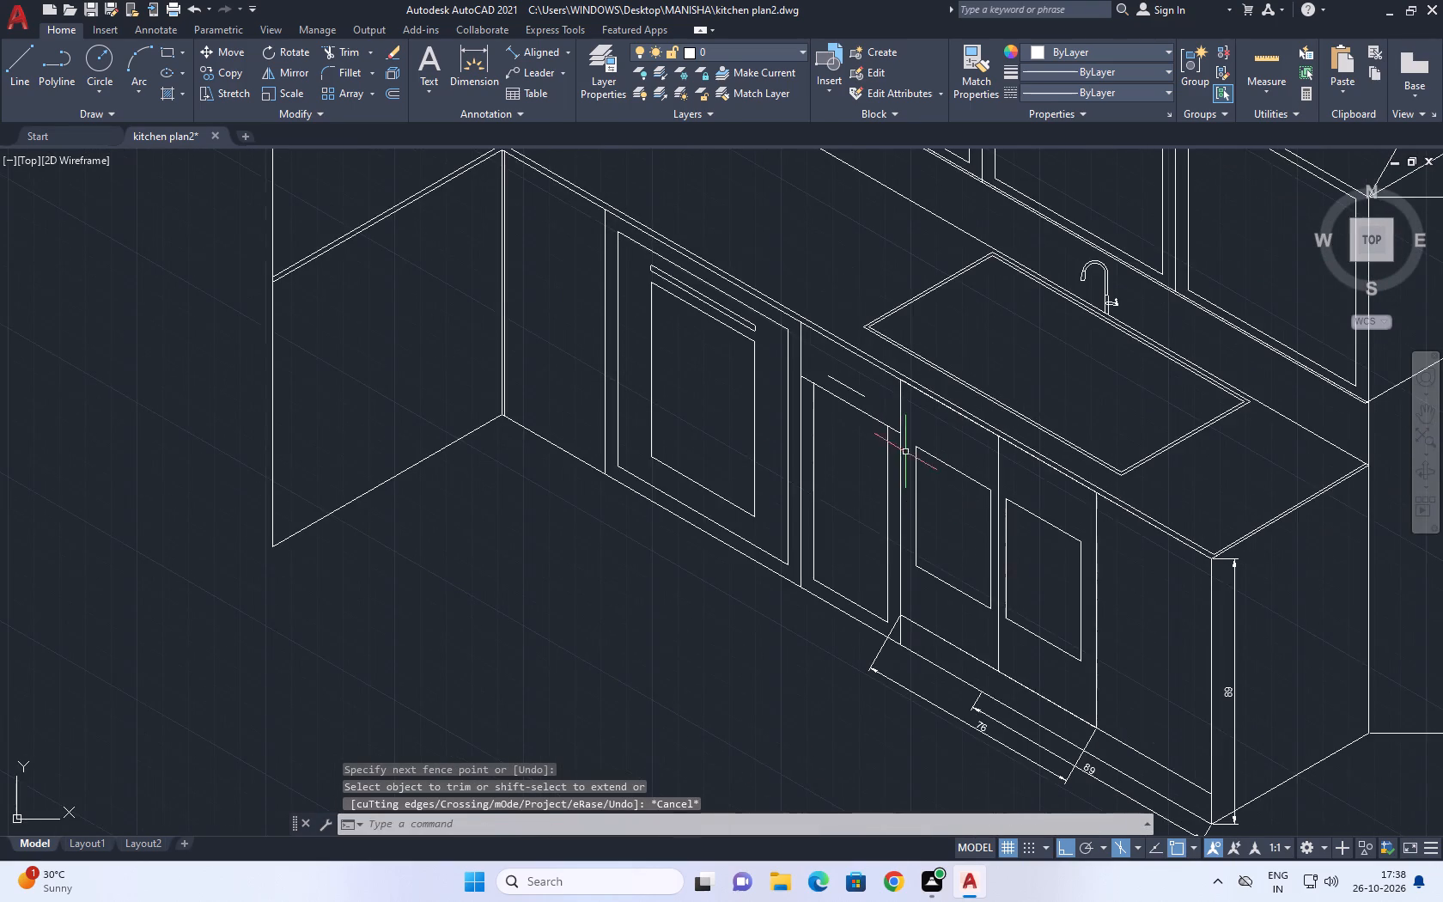
Copy the drawer front's lower sloping edge 5 units straight down as the door panel's top line.
scroll(874, 412, "up", 2)
left_click(880, 448)
left_click(857, 411)
middle_click_drag(855, 411, 883, 464)
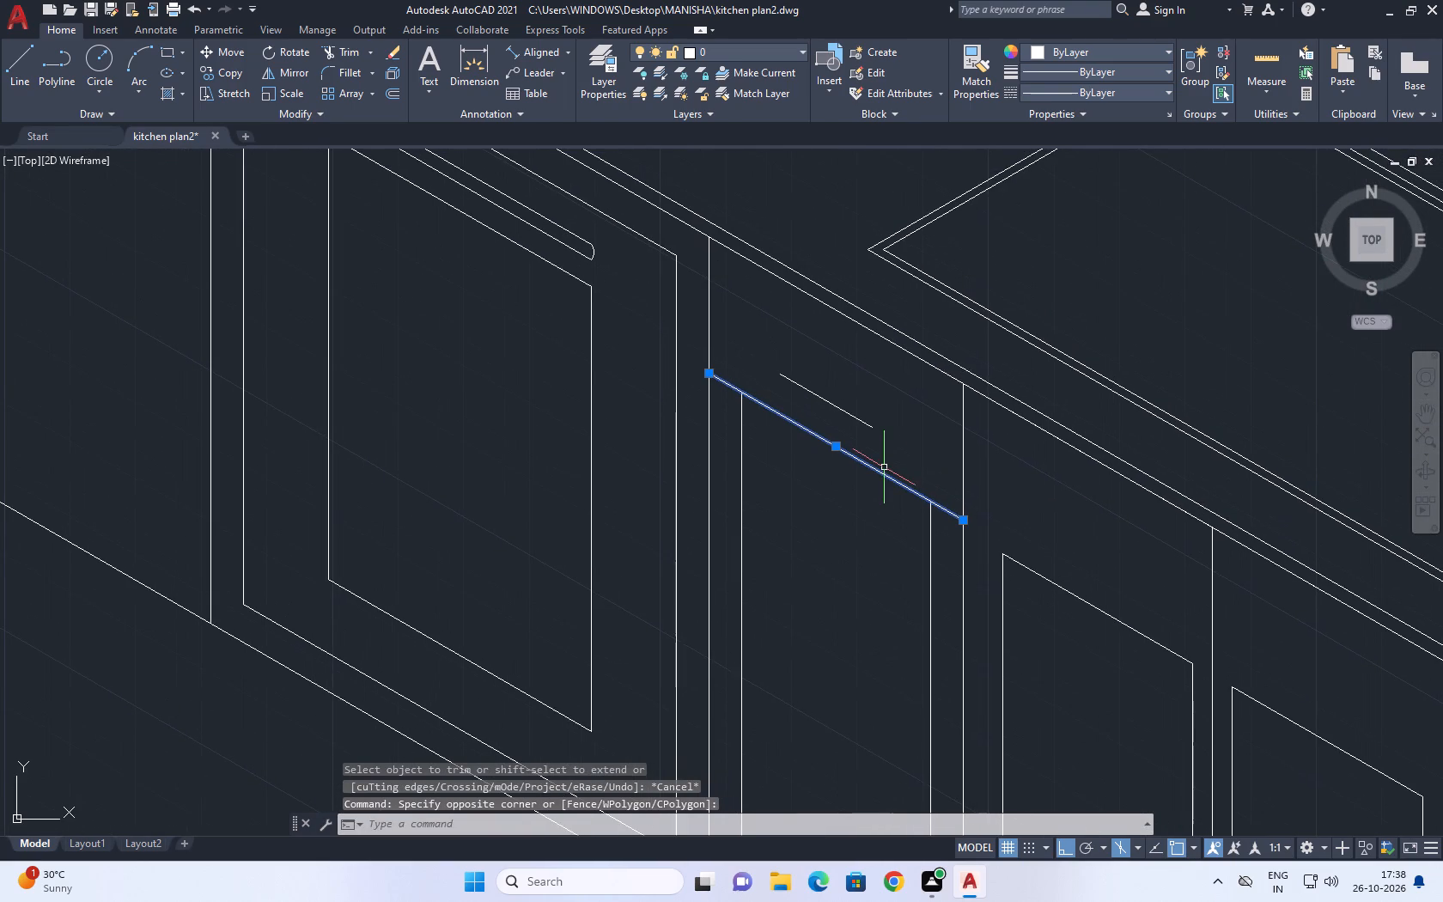
key("c")
key("o")
key("space")
left_click(879, 468)
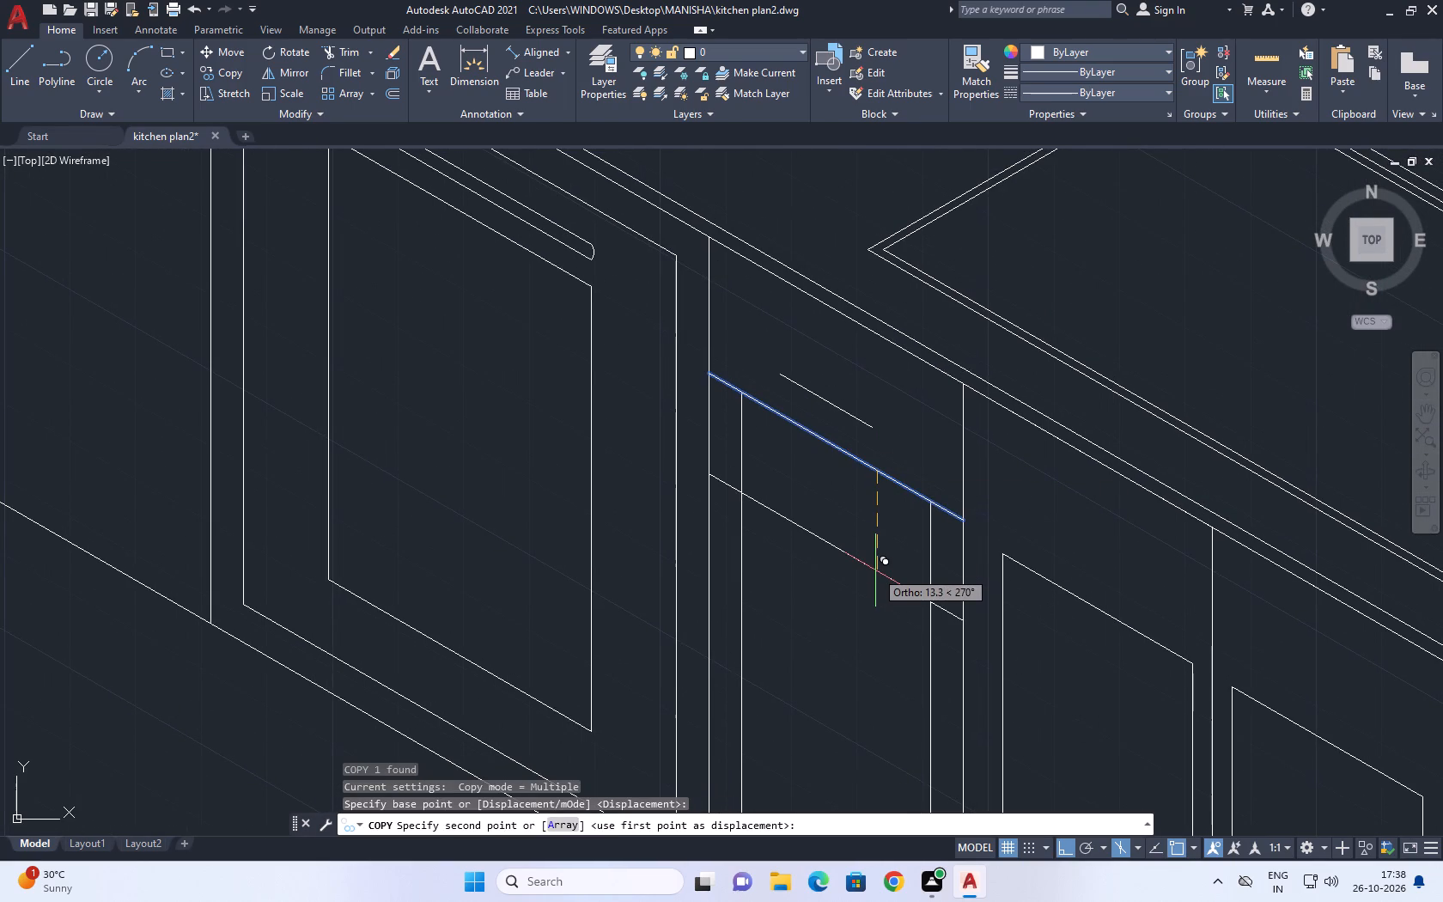
key("5")
key("space")
key("Escape")
Trim the overlapping line ends at both upper corners of the door panel below the drawer front.
middle_click_drag(752, 460, 778, 521)
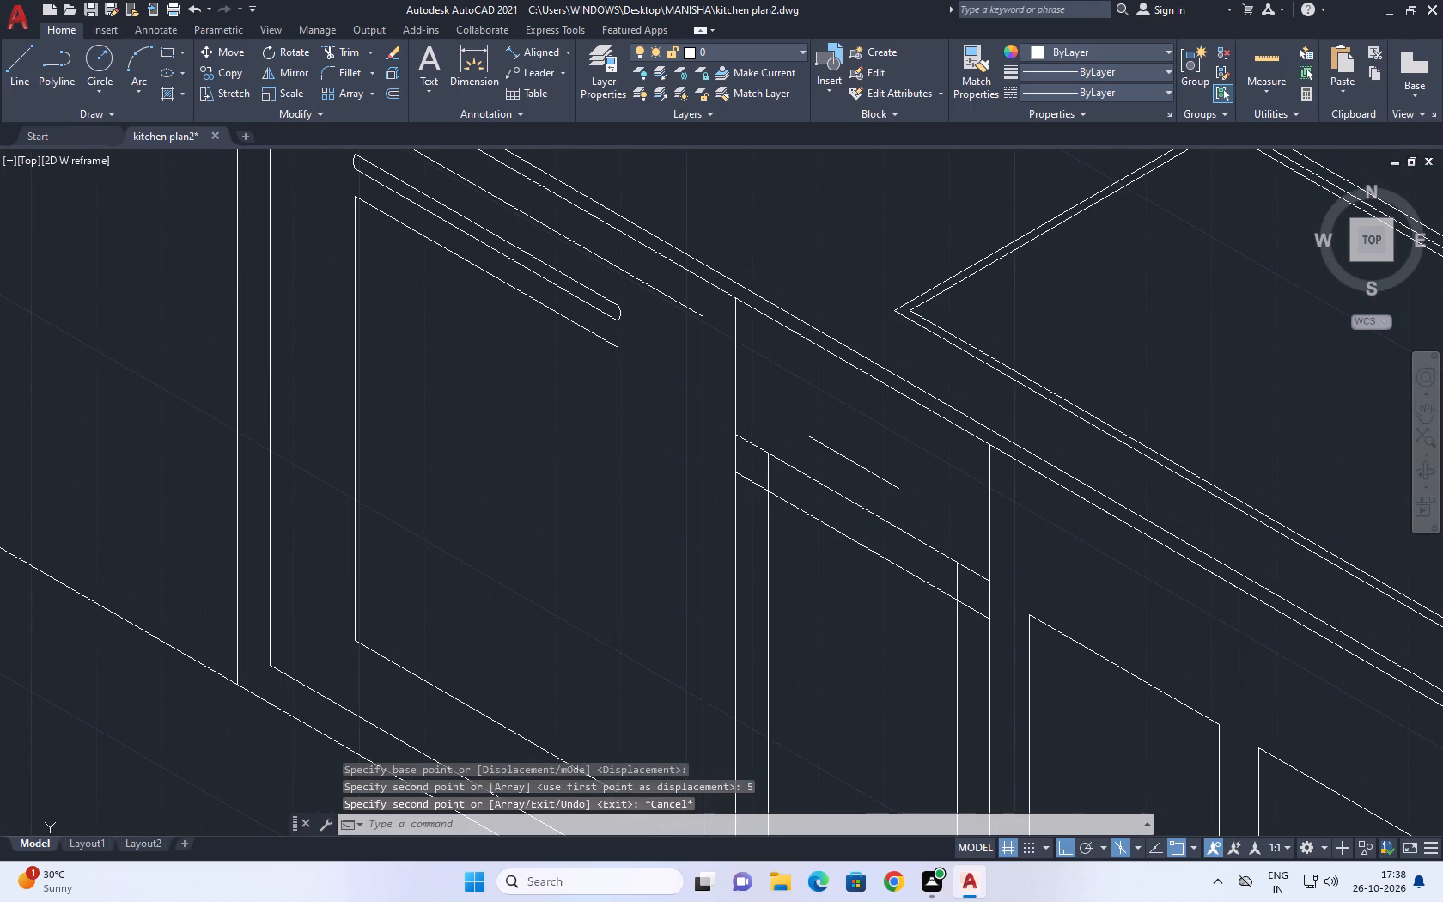
key("t")
key("r")
key("space")
scroll(768, 503, "up", 3)
left_click(713, 489)
left_click(776, 397)
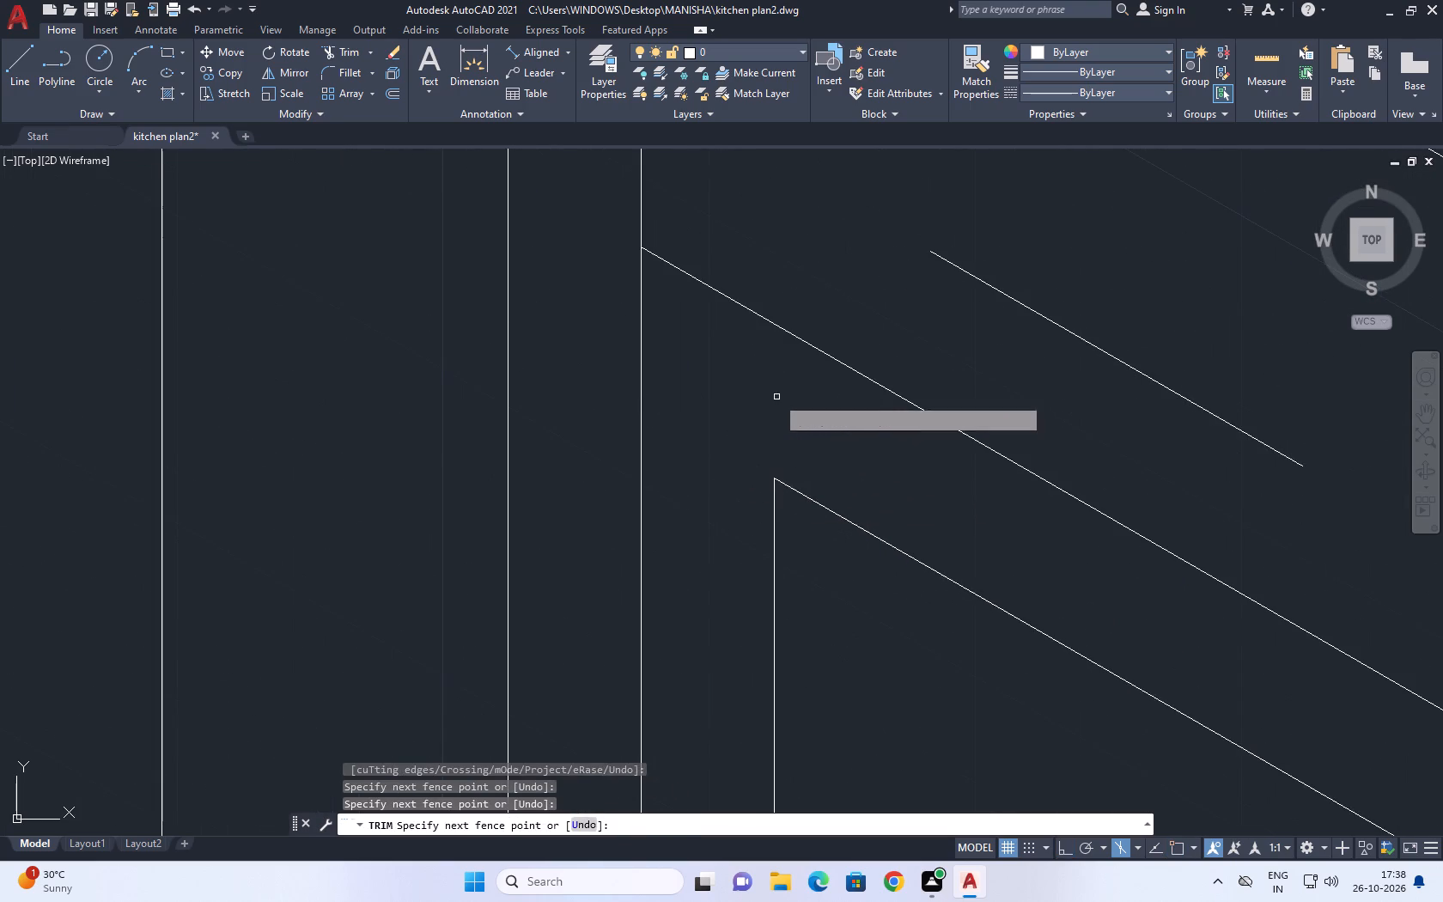
scroll(851, 451, "down", 4)
middle_click_drag(962, 518, 858, 467)
scroll(849, 463, "up", 5)
left_click(894, 427)
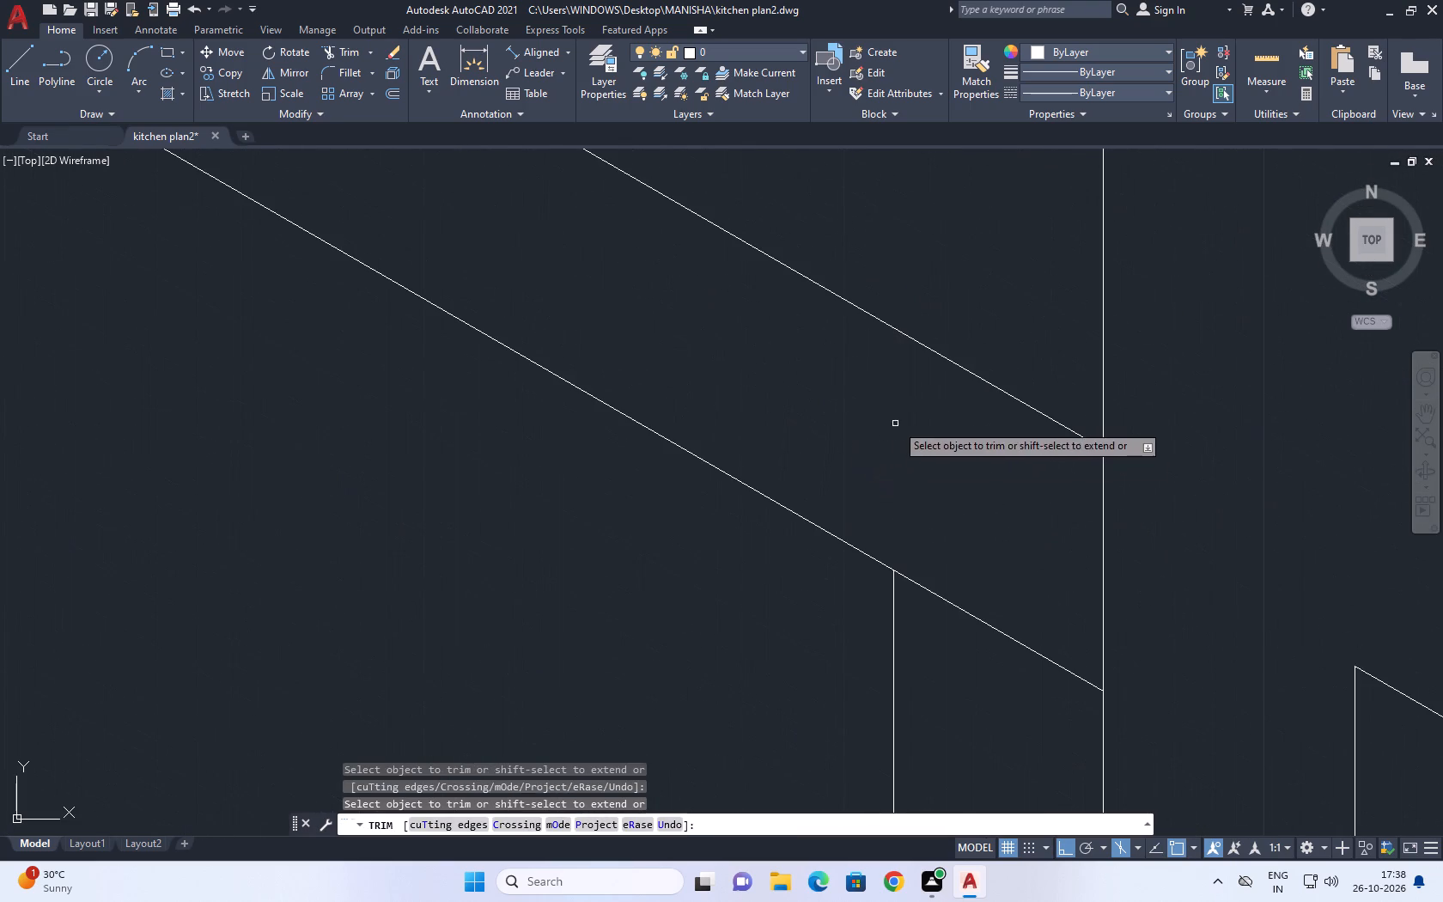
left_click_drag(1009, 649, 1008, 637)
left_click(947, 559)
key("Escape")
scroll(959, 573, "down", 6)
middle_click_drag(943, 522, 874, 393)
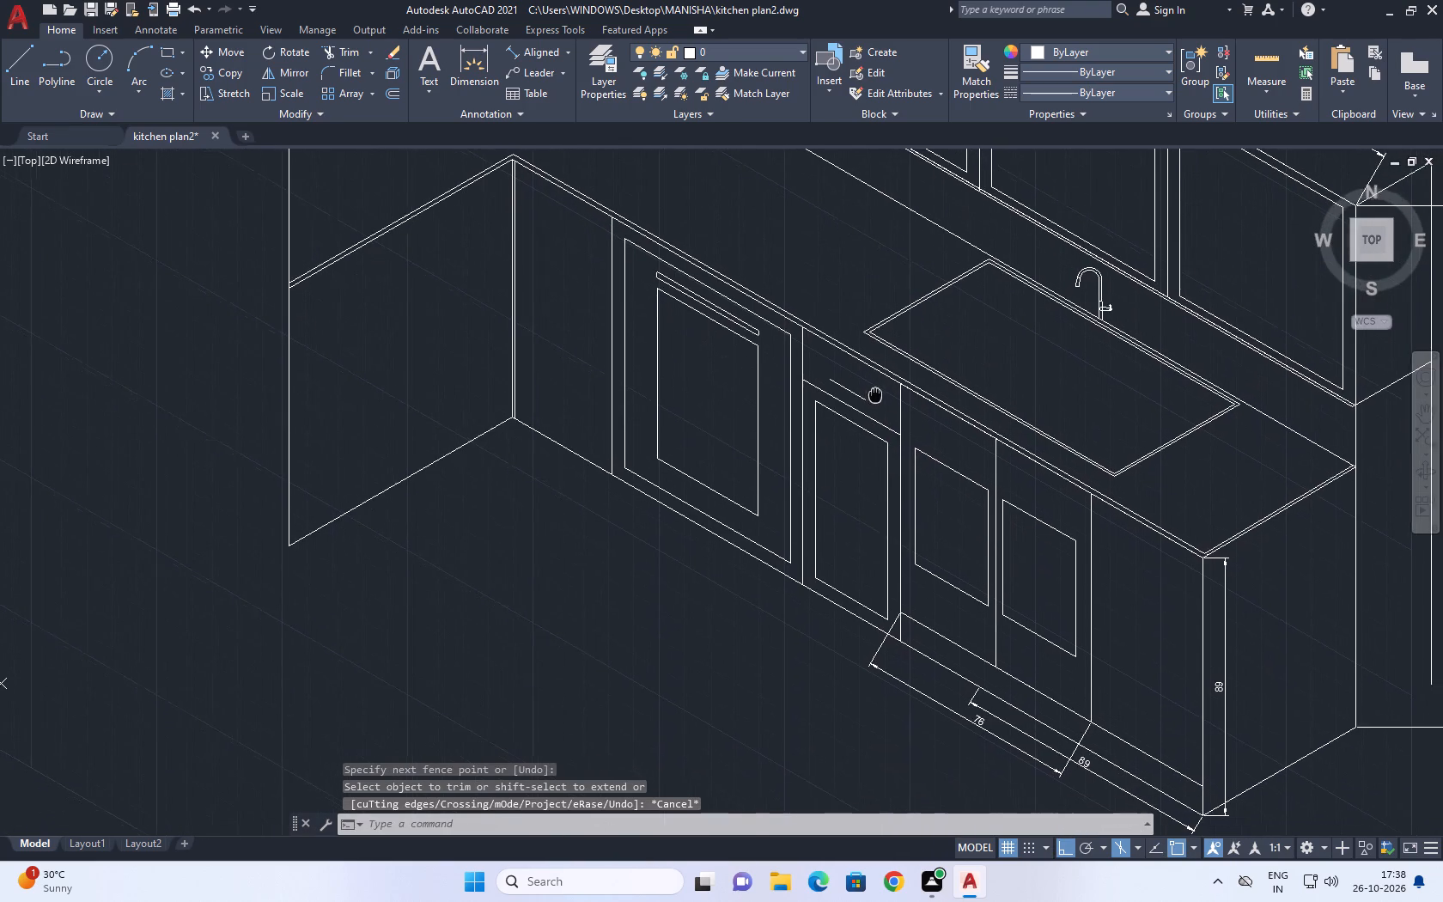
Copy the narrow cabinet's drawer front, door panel, handle line and sides about 114.8 units along the run into the inner-corner bay.
middle_click_drag(874, 393, 874, 393)
scroll(932, 581, "down", 1)
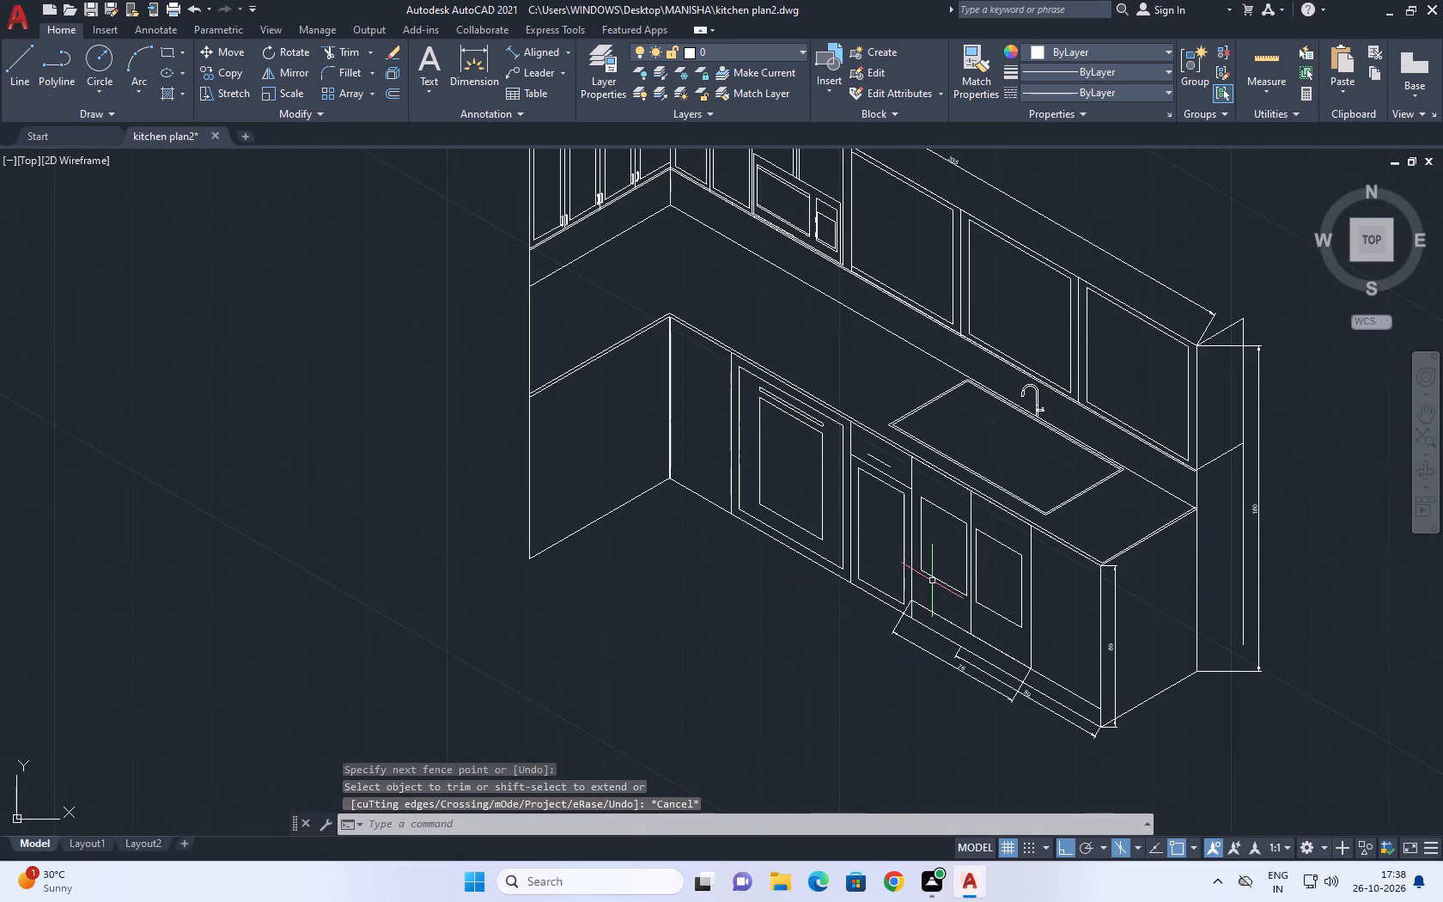
middle_click_drag(935, 554, 1094, 619)
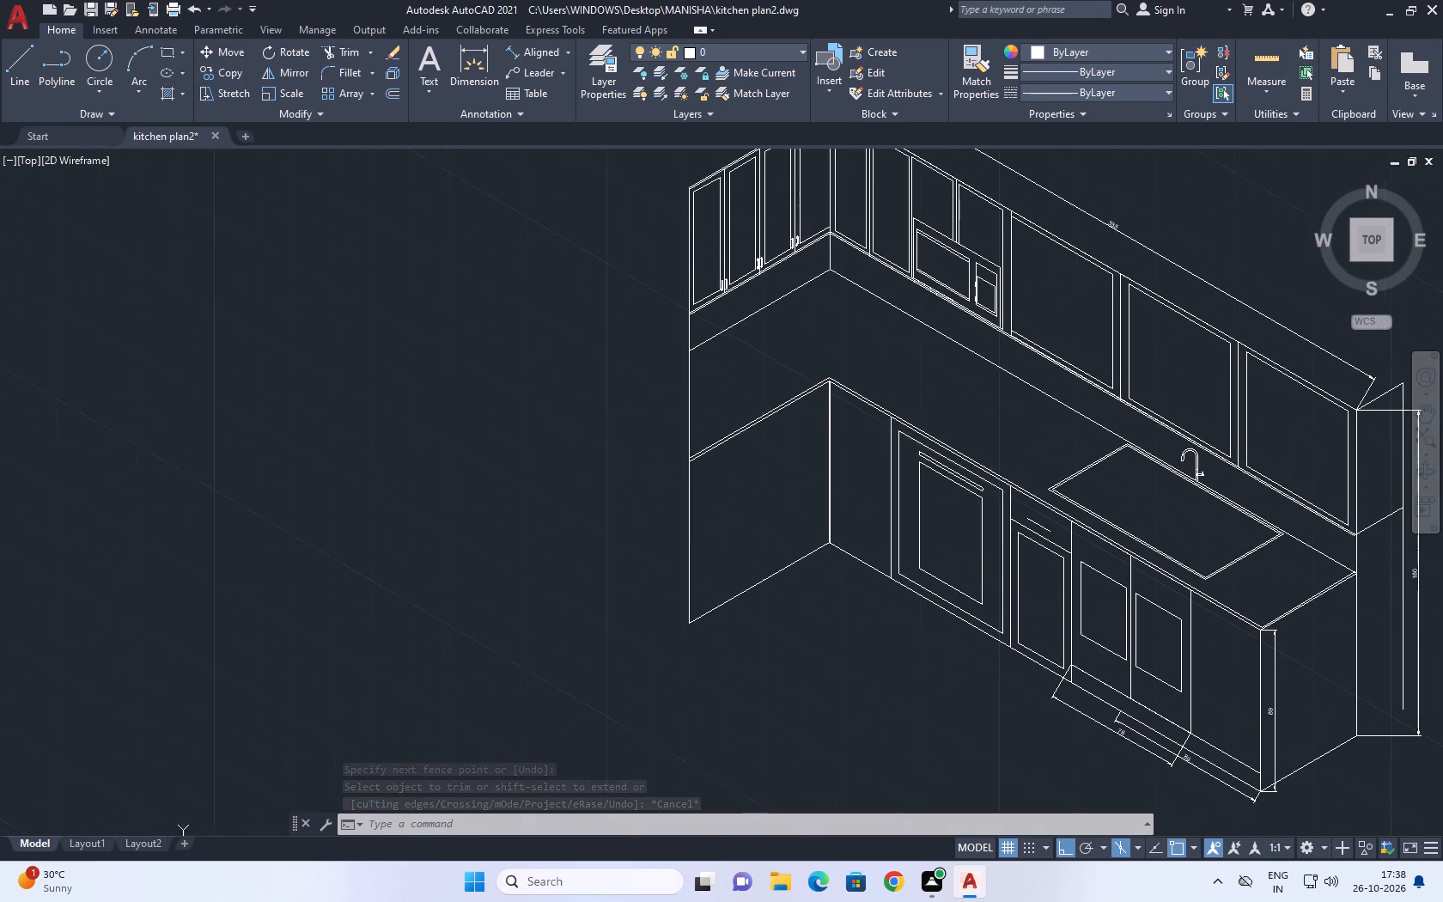
middle_click_drag(971, 597, 1032, 607)
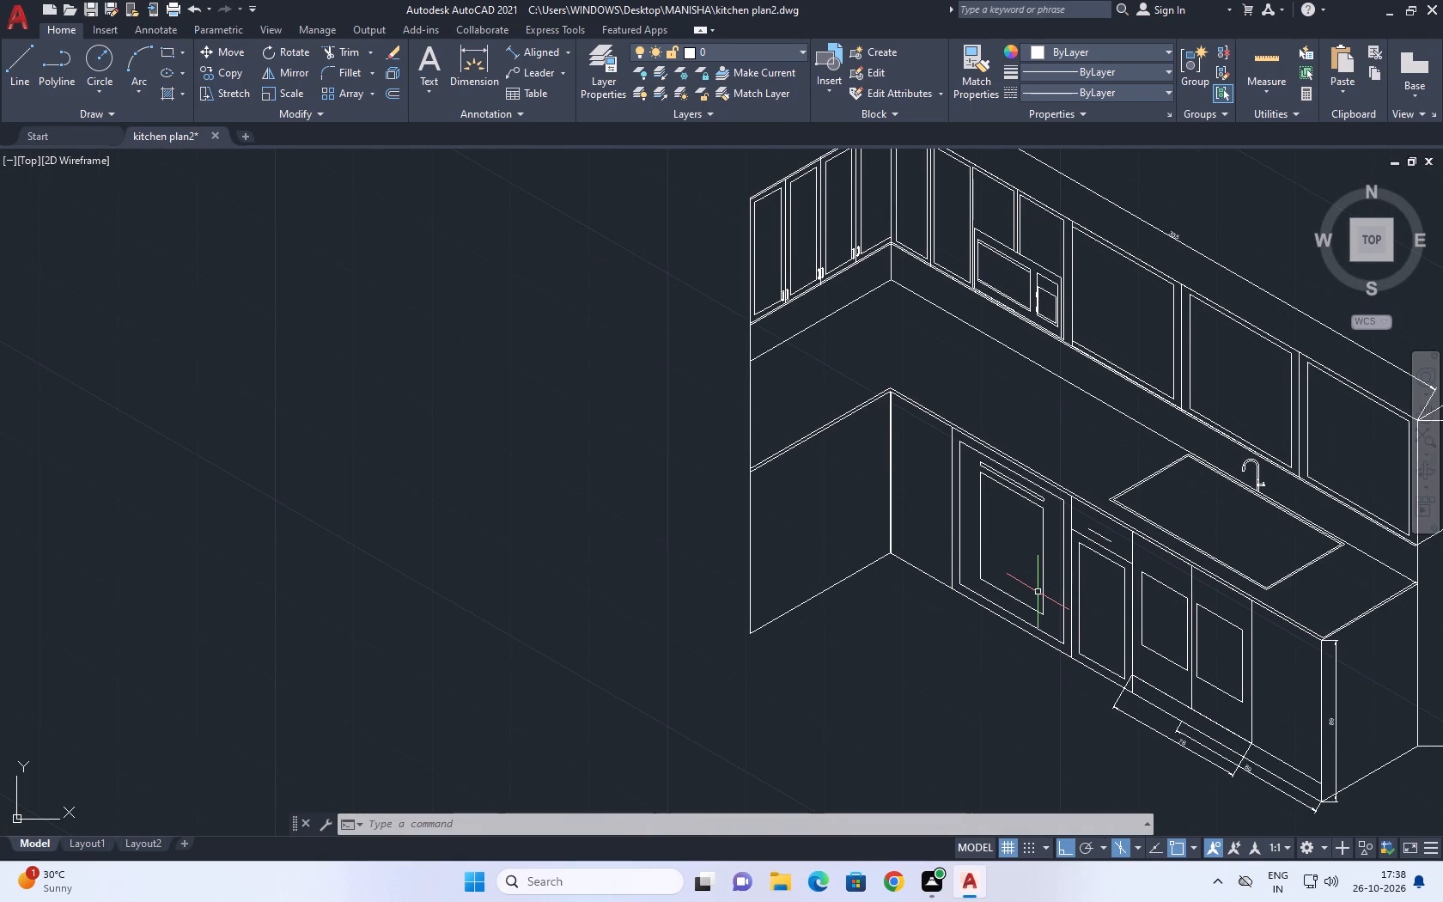
middle_click_drag(1084, 568, 1020, 441)
scroll(1008, 383, "up", 3)
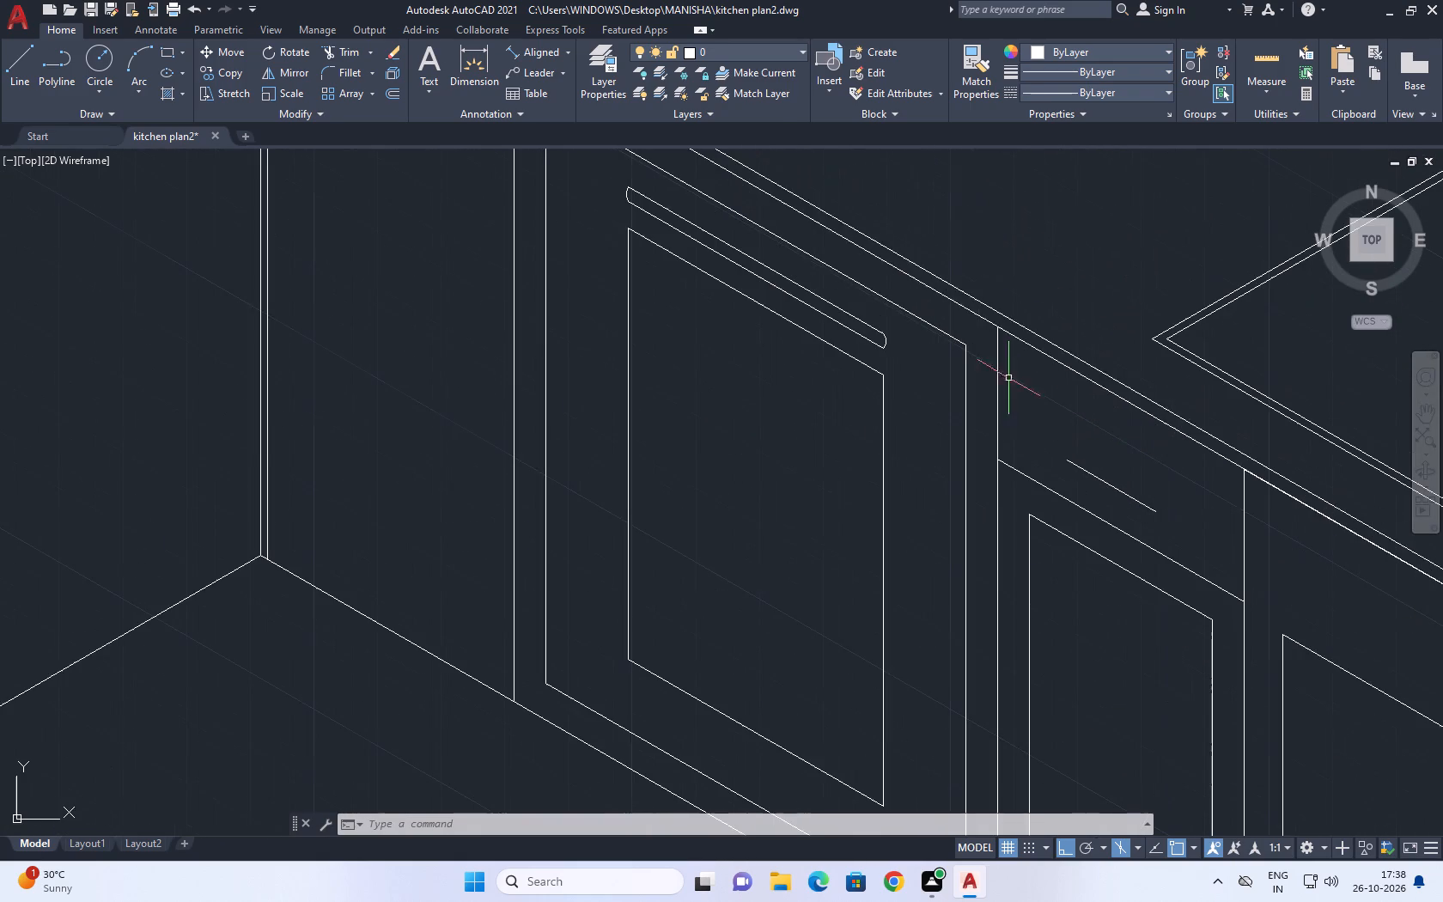
left_click(990, 274)
scroll(1050, 461, "down", 3)
scroll(1101, 636, "up", 1)
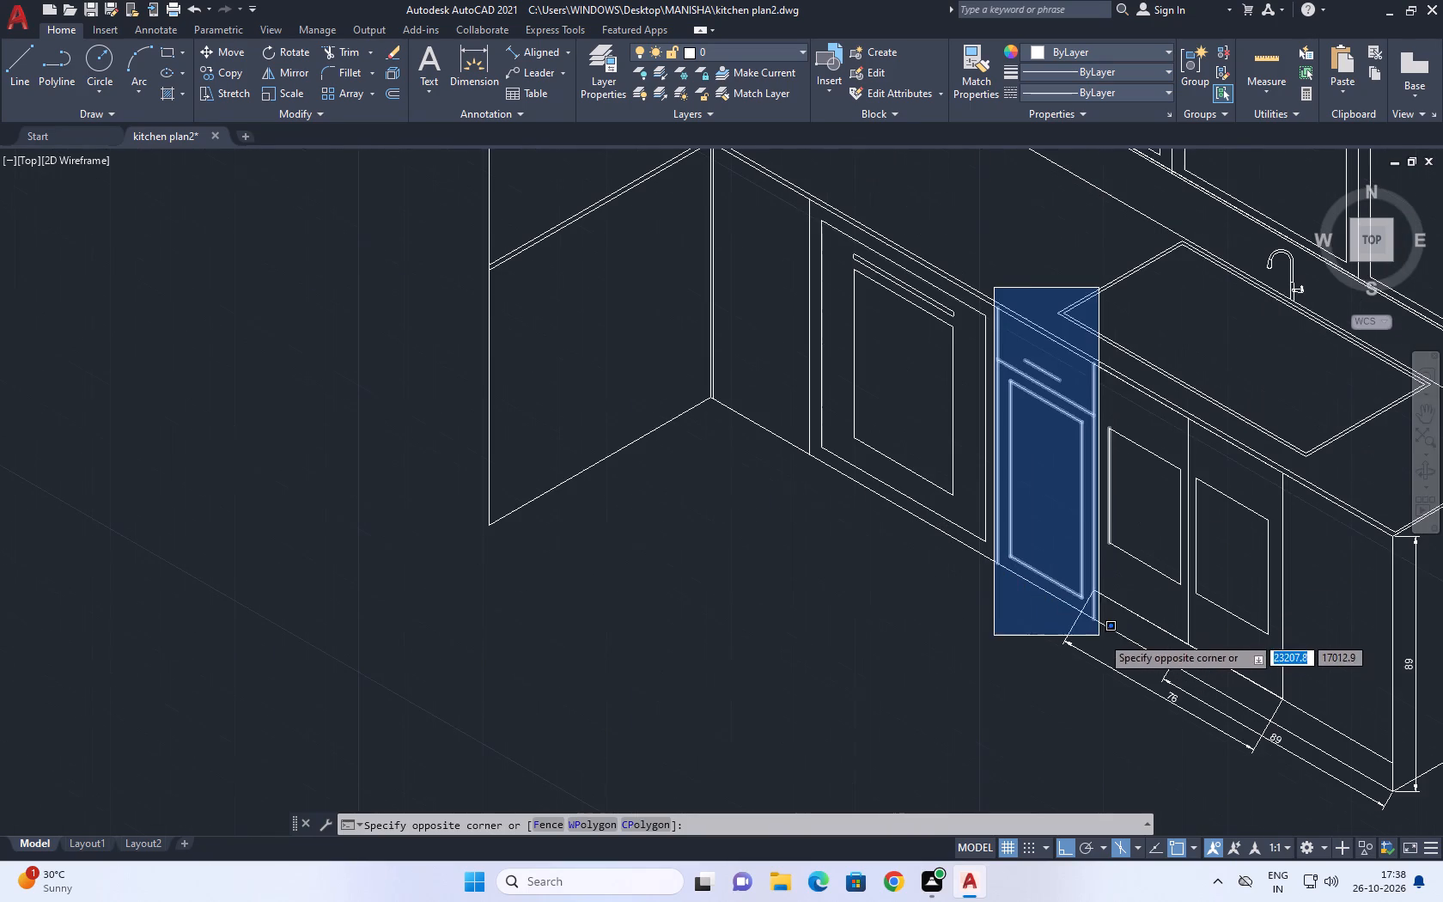
left_click(1105, 631)
middle_click_drag(927, 527, 938, 541)
type("co")
key("space")
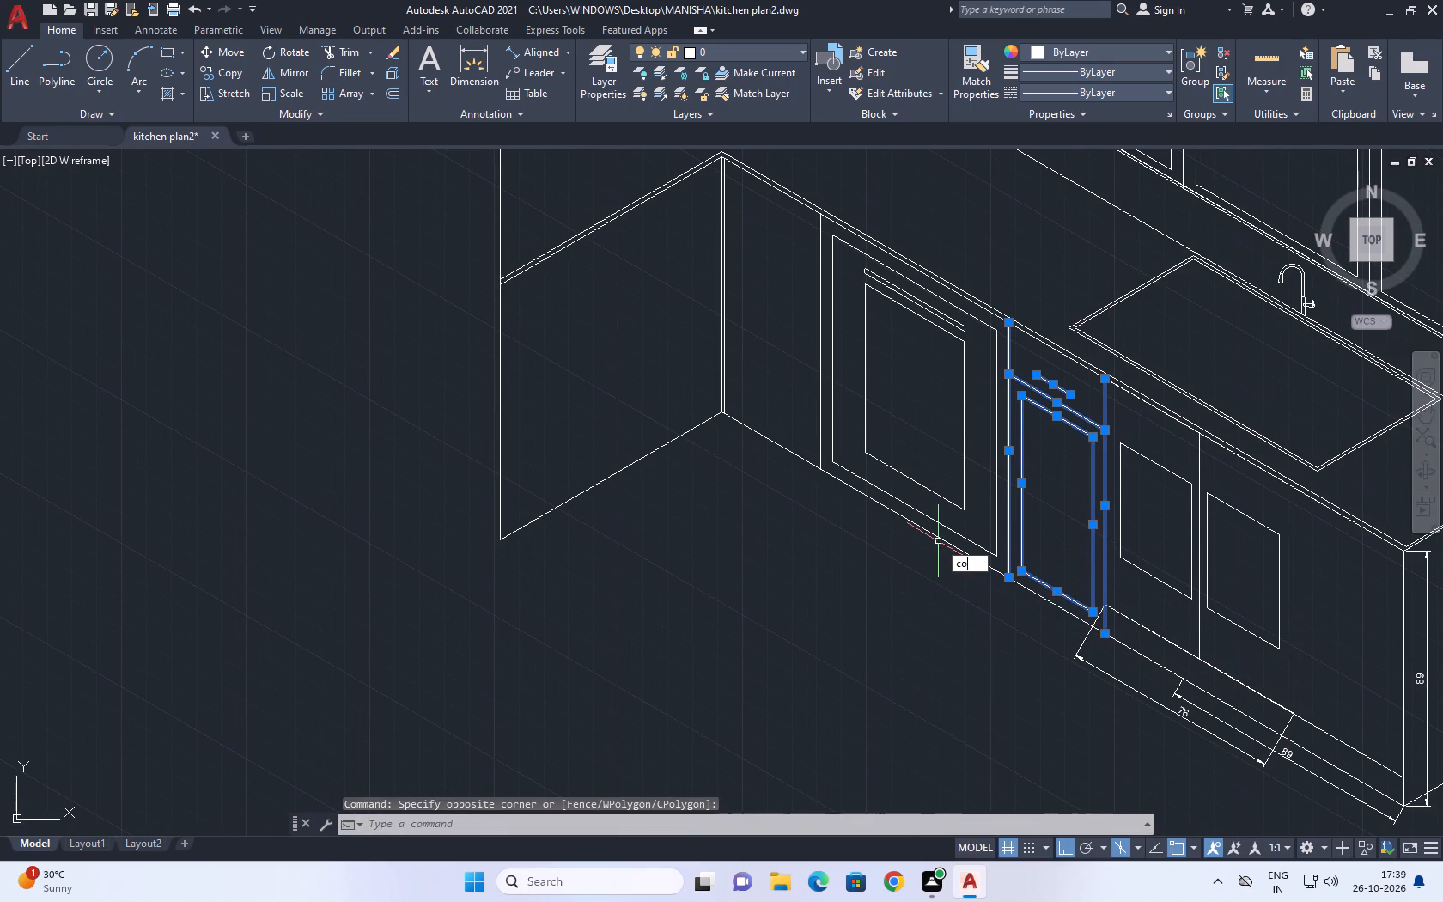
left_click(1110, 636)
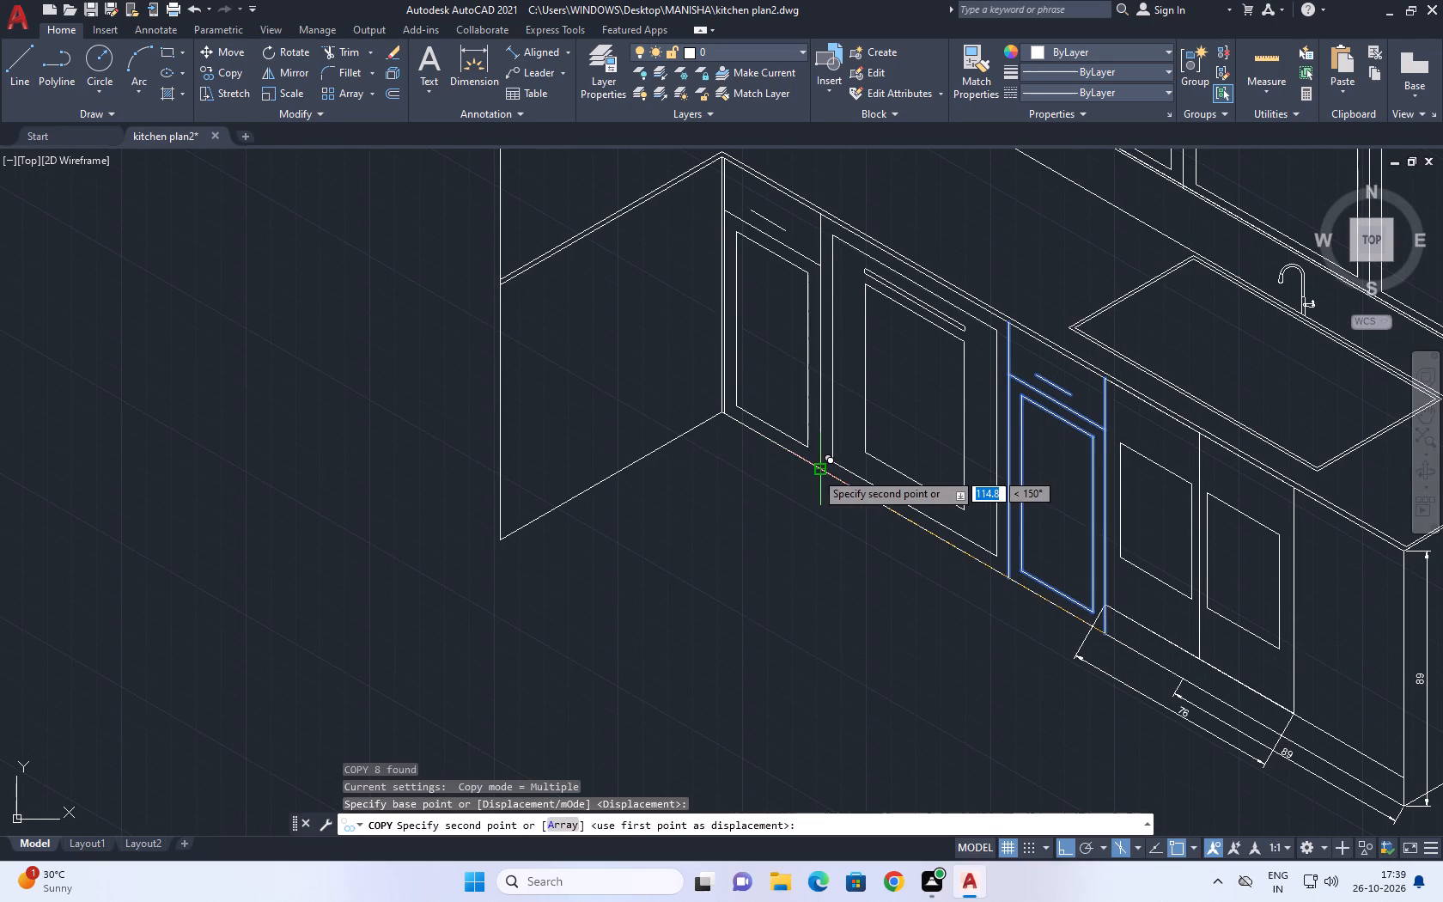
left_click(815, 472)
key("Escape")
Delete the extra vertical line beside the inner corner, next to the copied door panel.
middle_click_drag(695, 327, 723, 357)
scroll(746, 332, "up", 2)
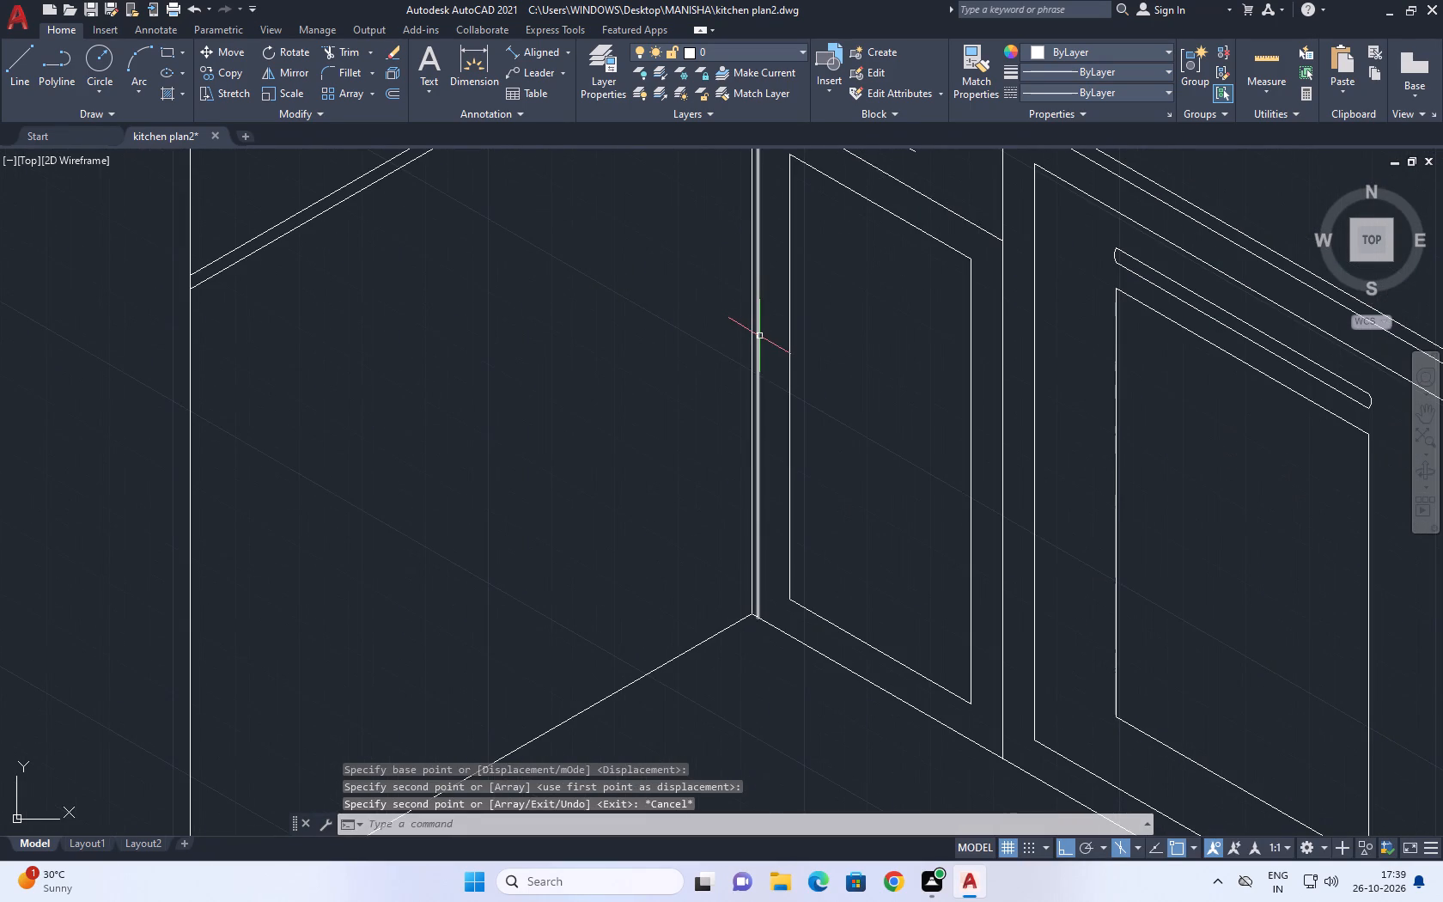
left_click(758, 338)
key("Delete")
scroll(820, 522, "down", 3)
Save the drawing as kitchen plan2 in the AutoCAD 2018 format, replacing the existing file.
middle_click_drag(909, 579, 903, 560)
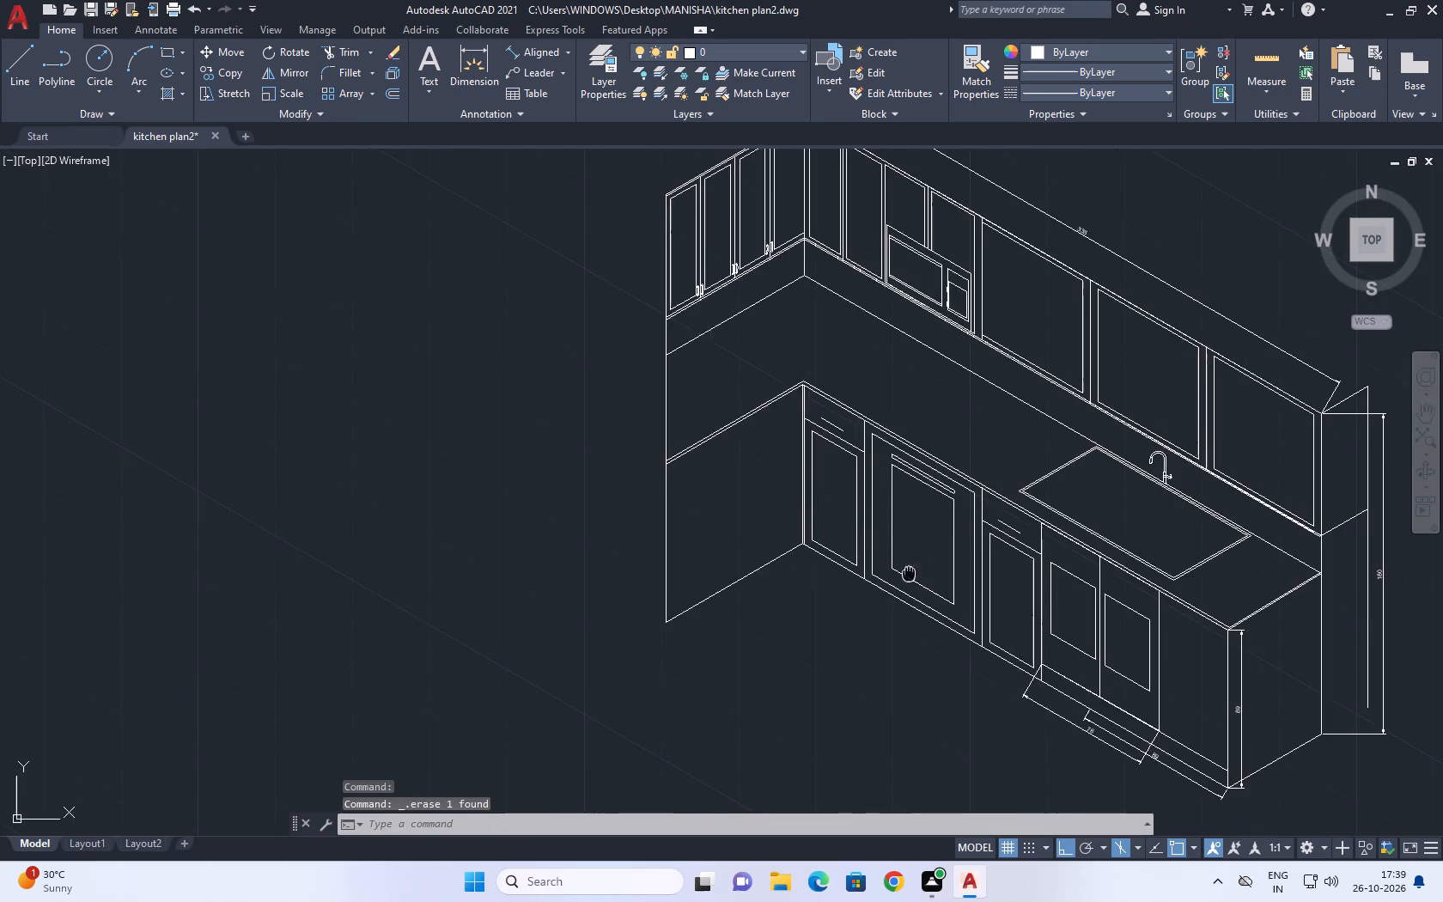
middle_click_drag(903, 560, 850, 452)
middle_click_drag(1256, 759, 1072, 514)
scroll(1089, 631, "down", 1)
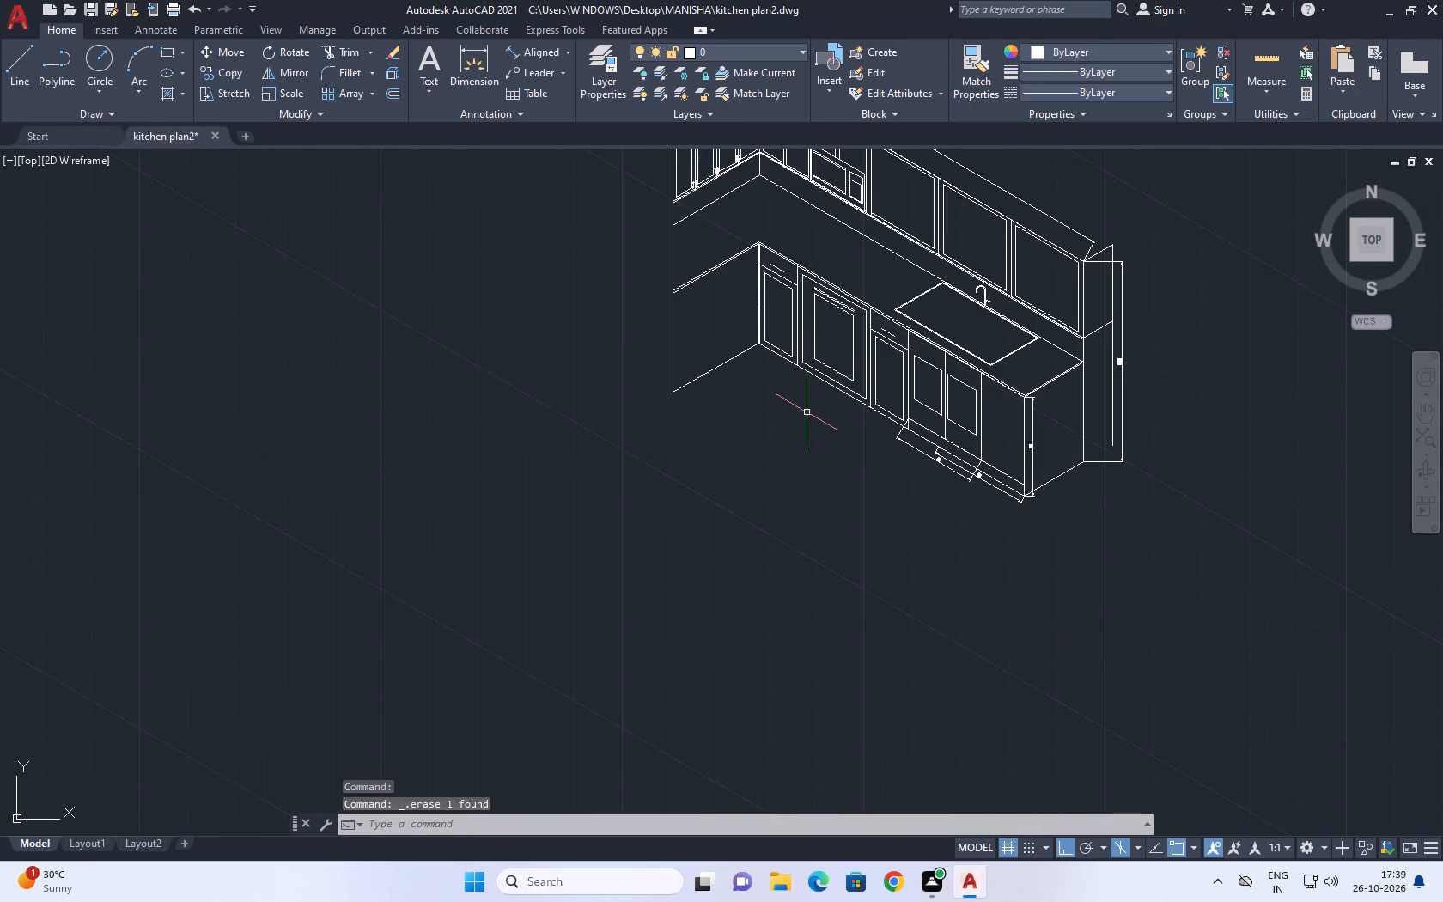
scroll(805, 411, "down", 1)
middle_click_drag(799, 375, 830, 458)
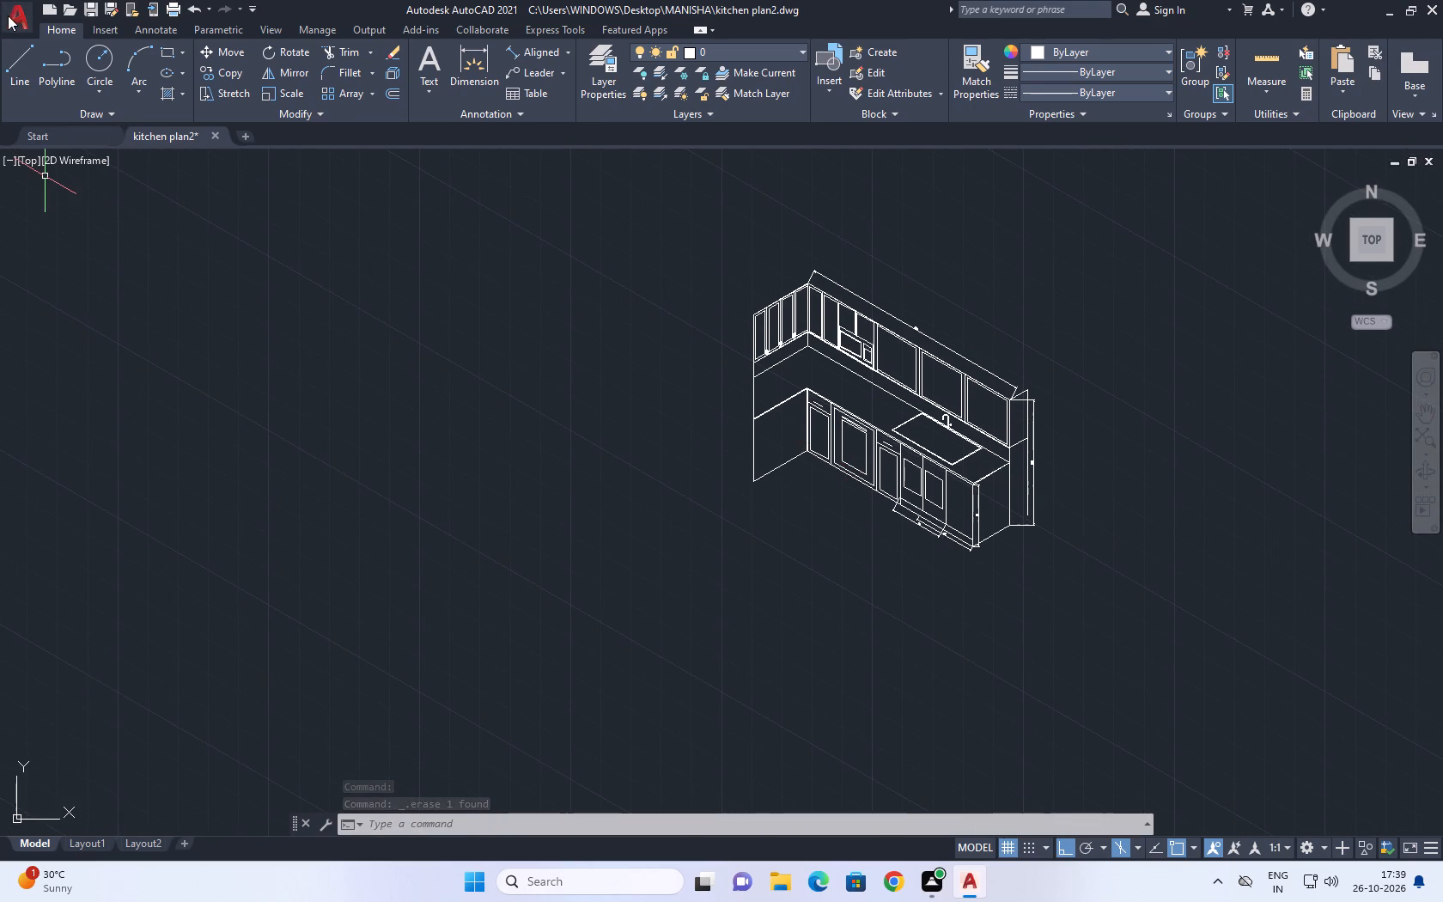
left_click(15, 15)
left_click(70, 225)
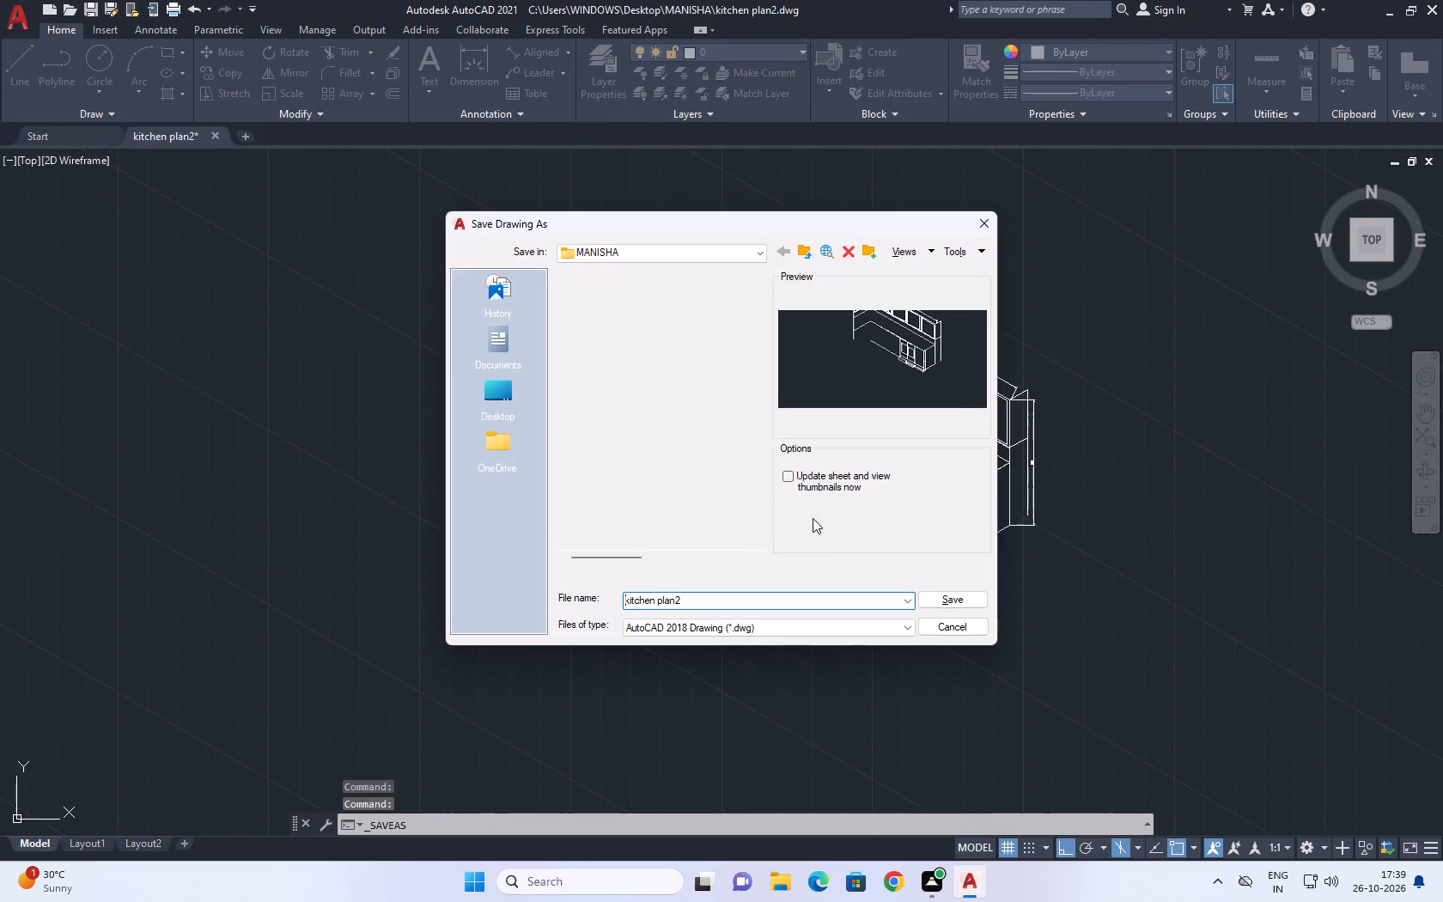
left_click(953, 602)
left_click(699, 472)
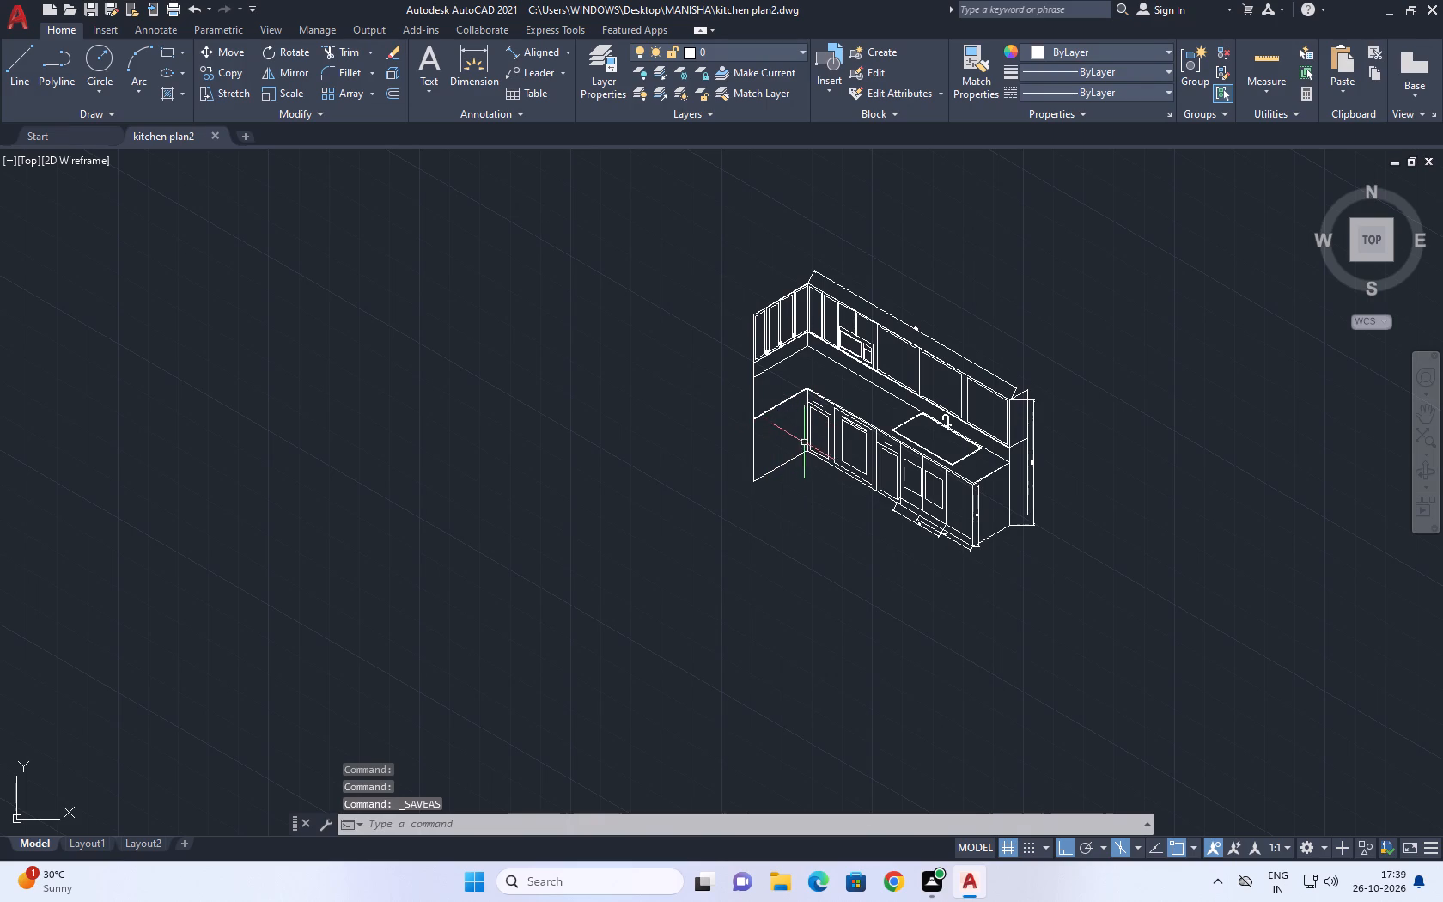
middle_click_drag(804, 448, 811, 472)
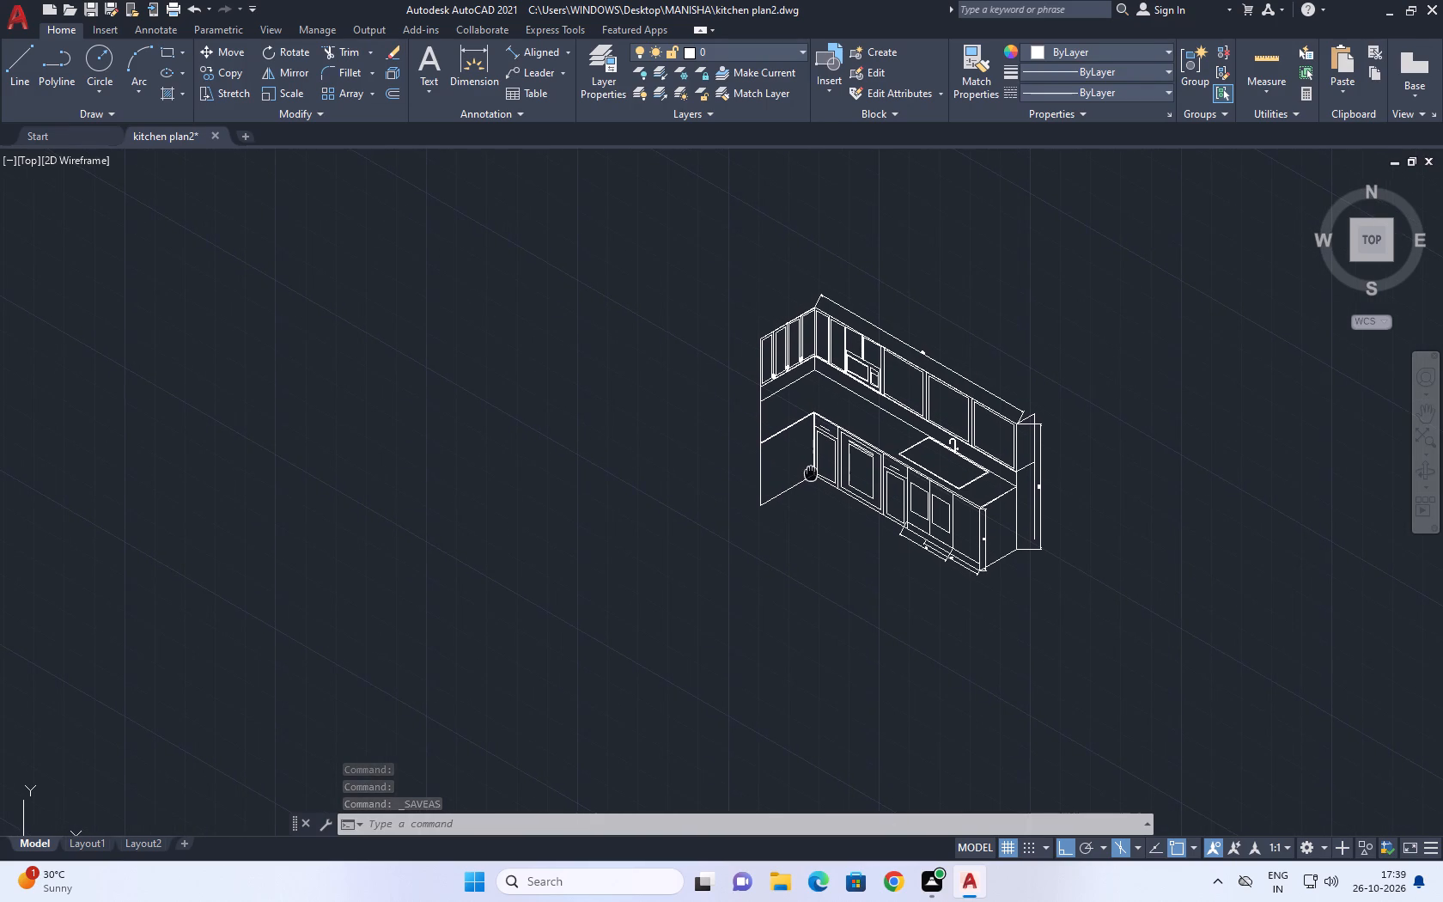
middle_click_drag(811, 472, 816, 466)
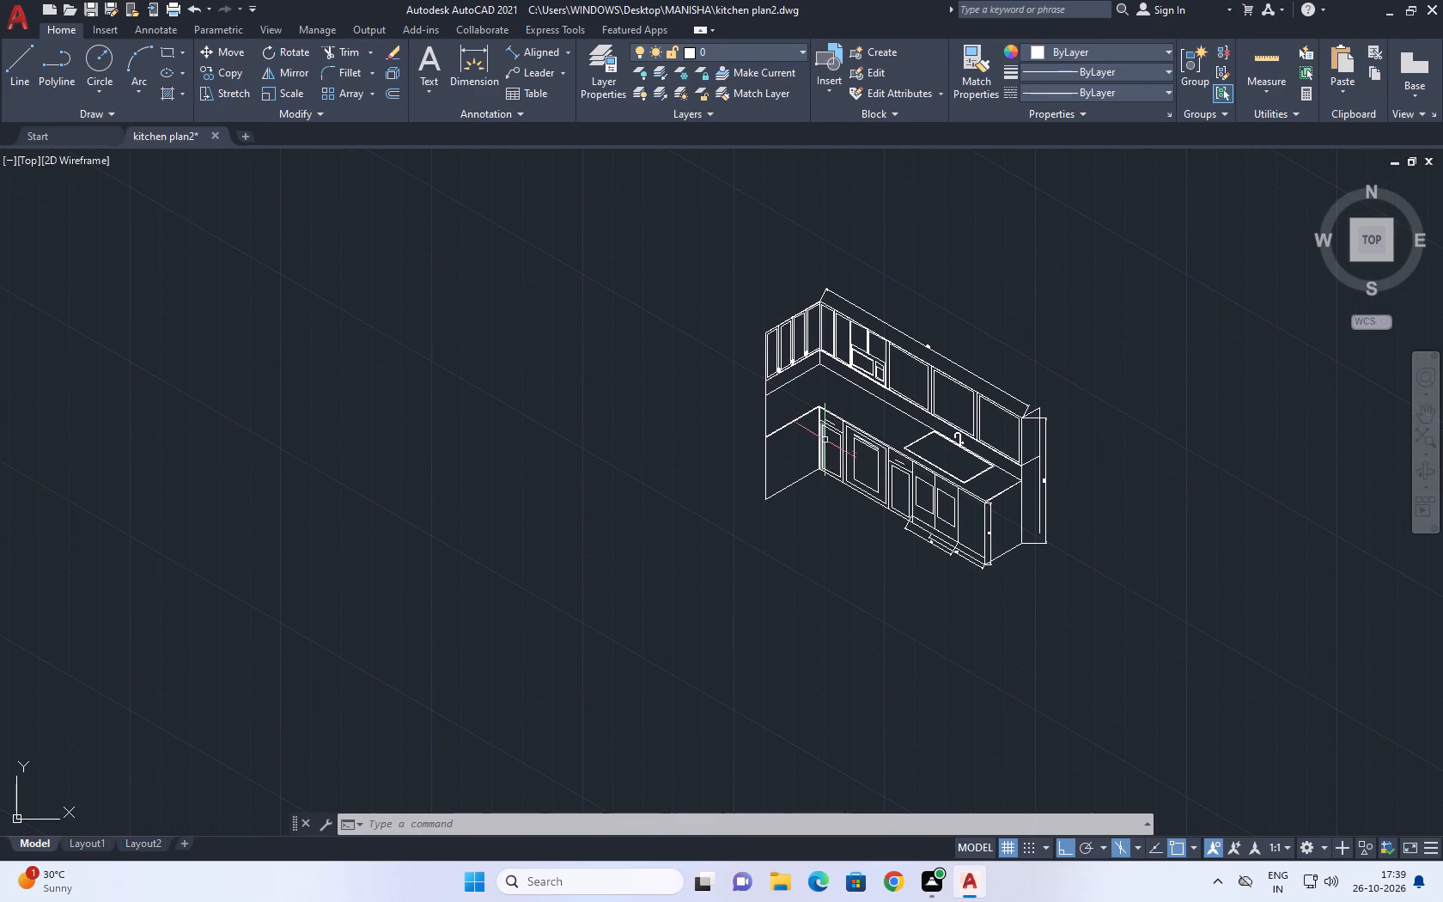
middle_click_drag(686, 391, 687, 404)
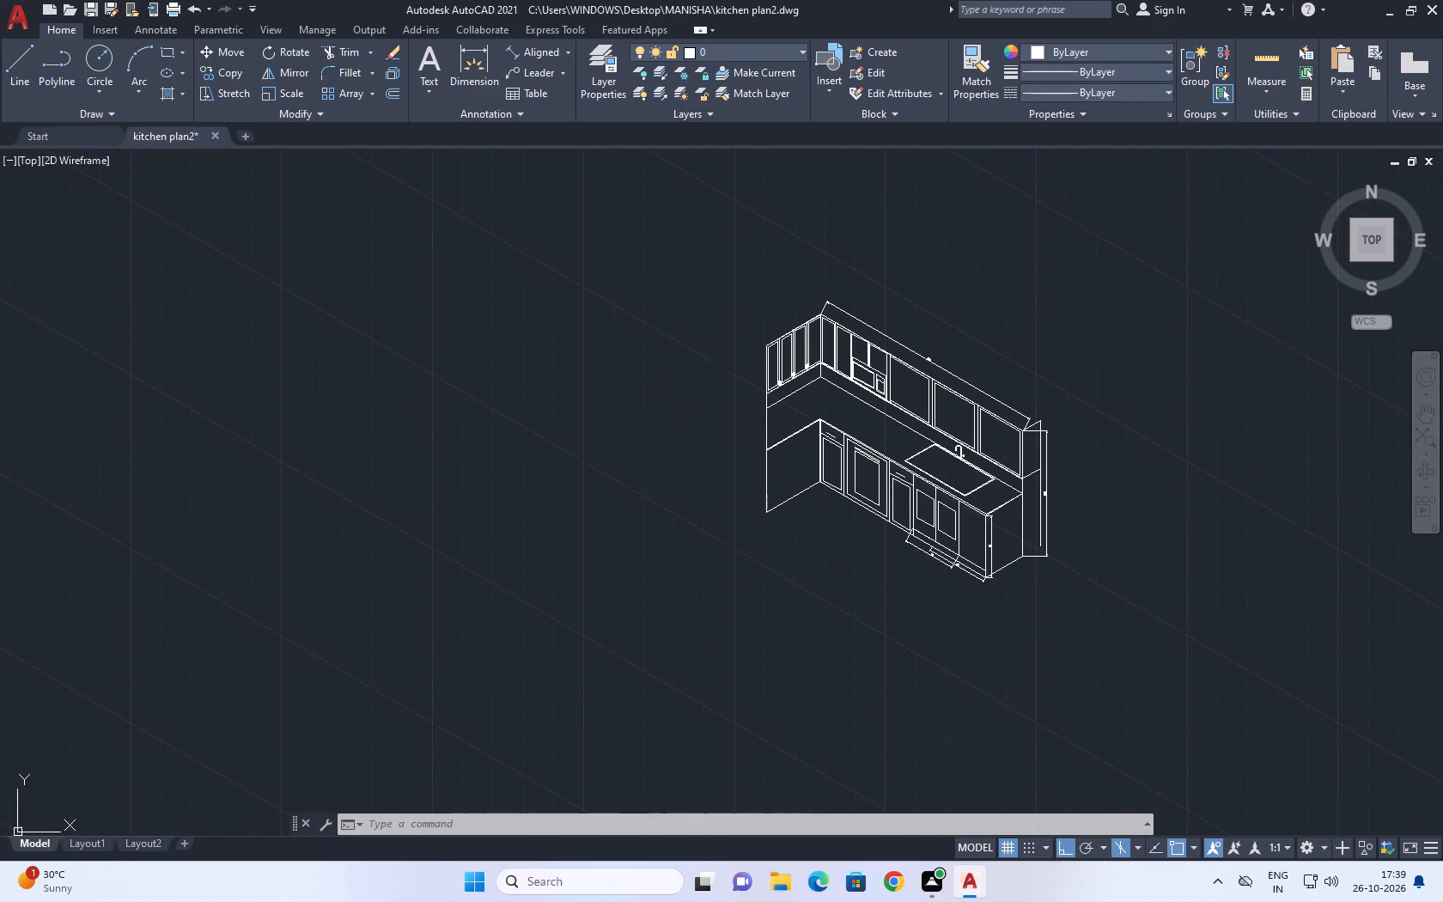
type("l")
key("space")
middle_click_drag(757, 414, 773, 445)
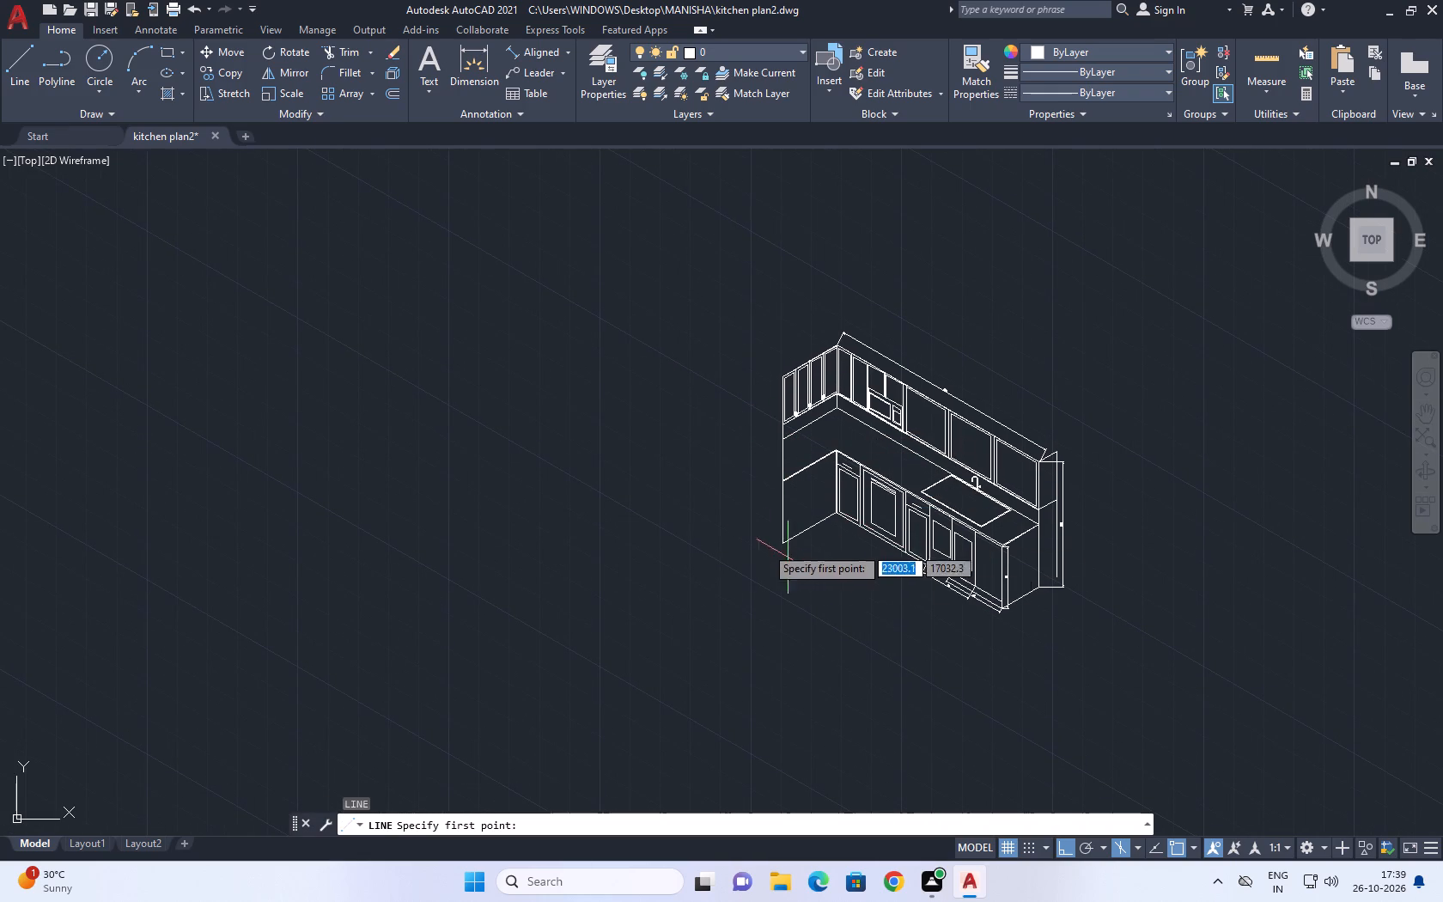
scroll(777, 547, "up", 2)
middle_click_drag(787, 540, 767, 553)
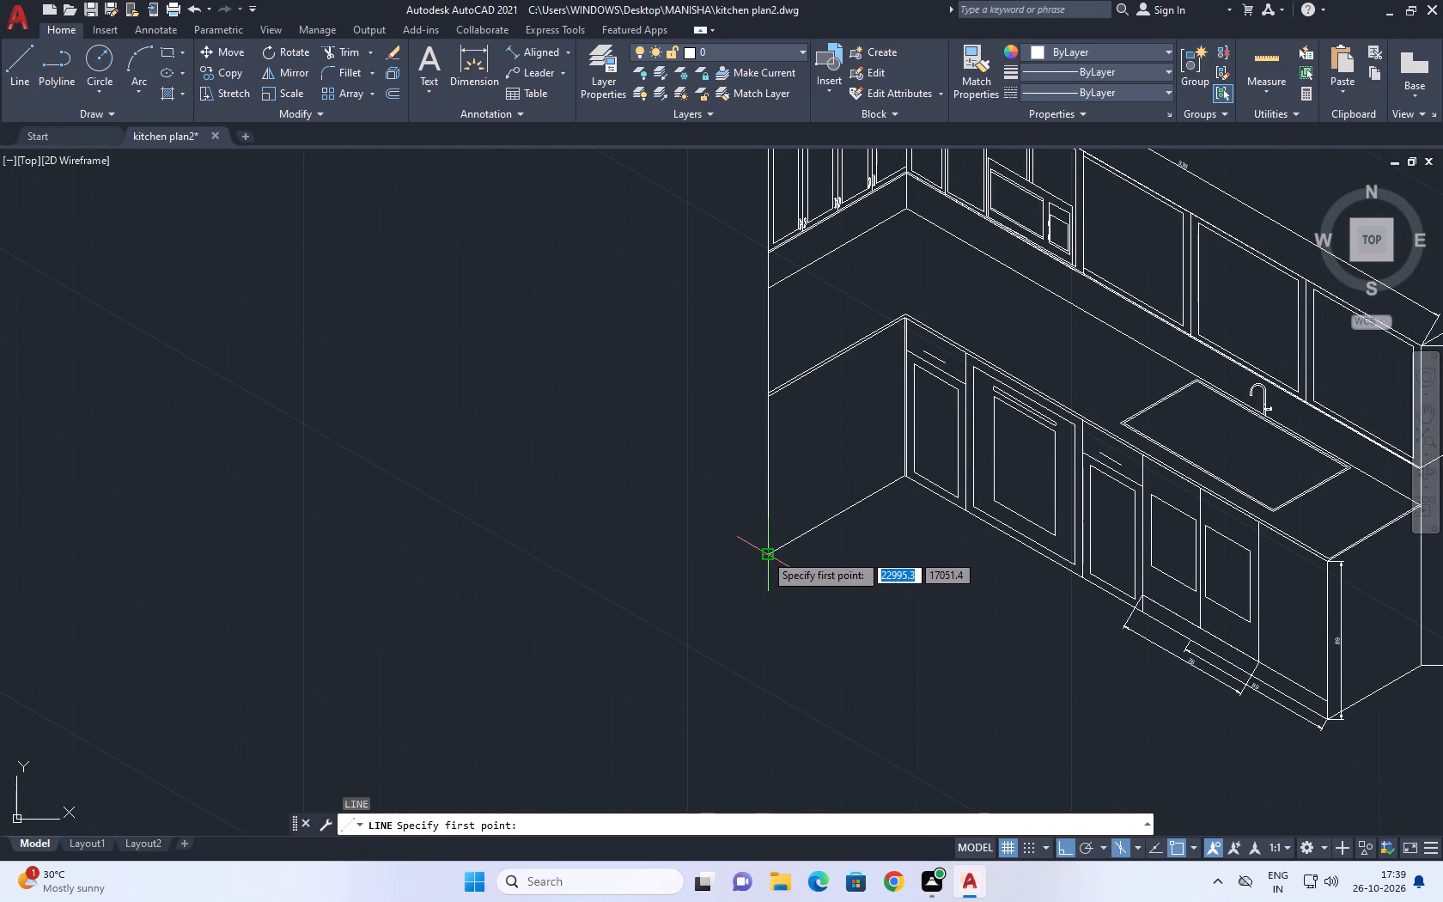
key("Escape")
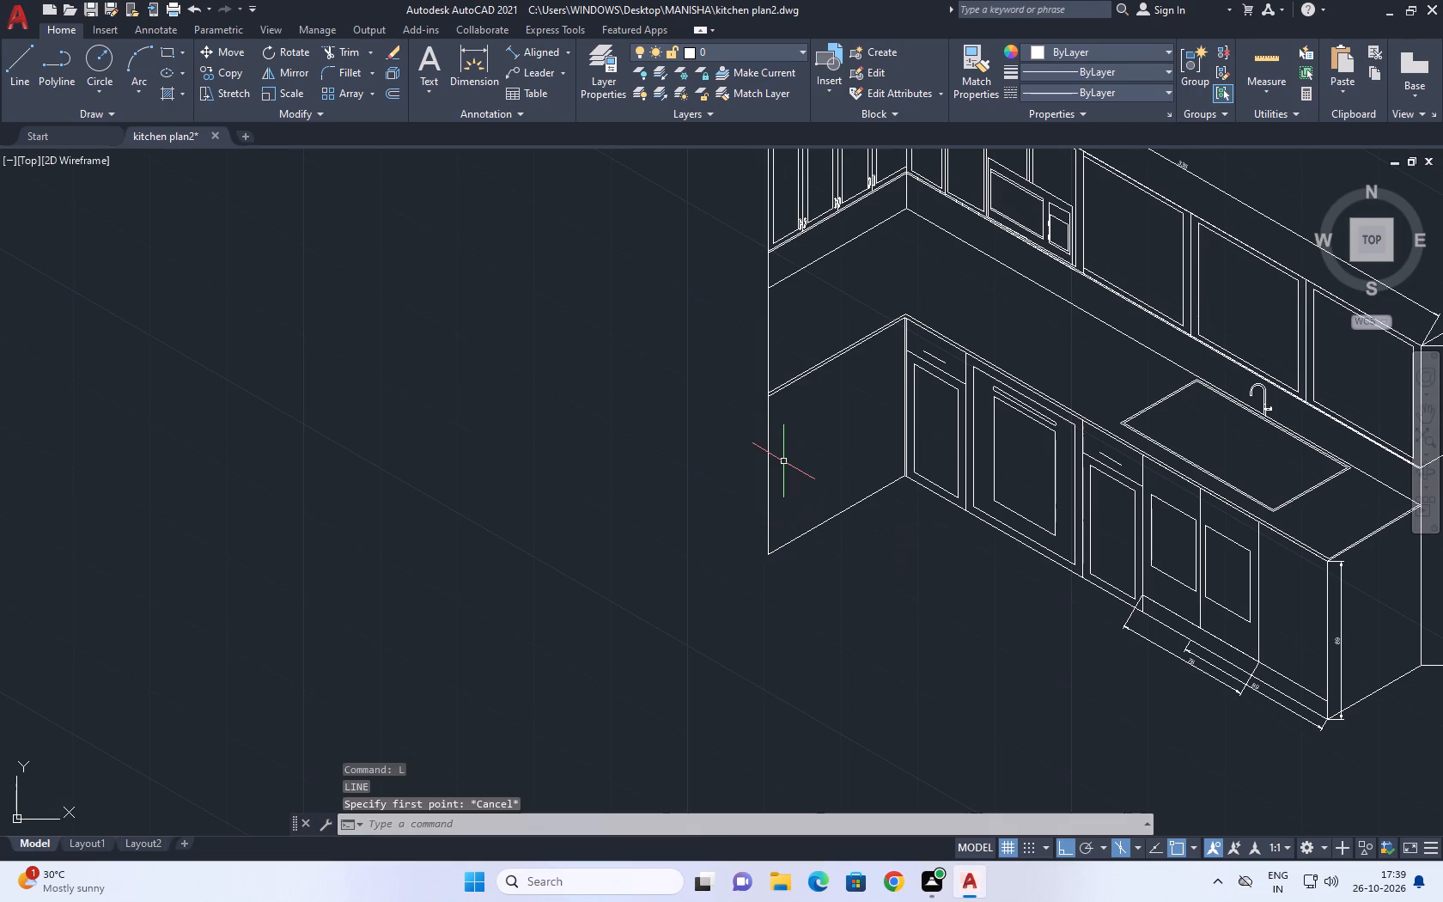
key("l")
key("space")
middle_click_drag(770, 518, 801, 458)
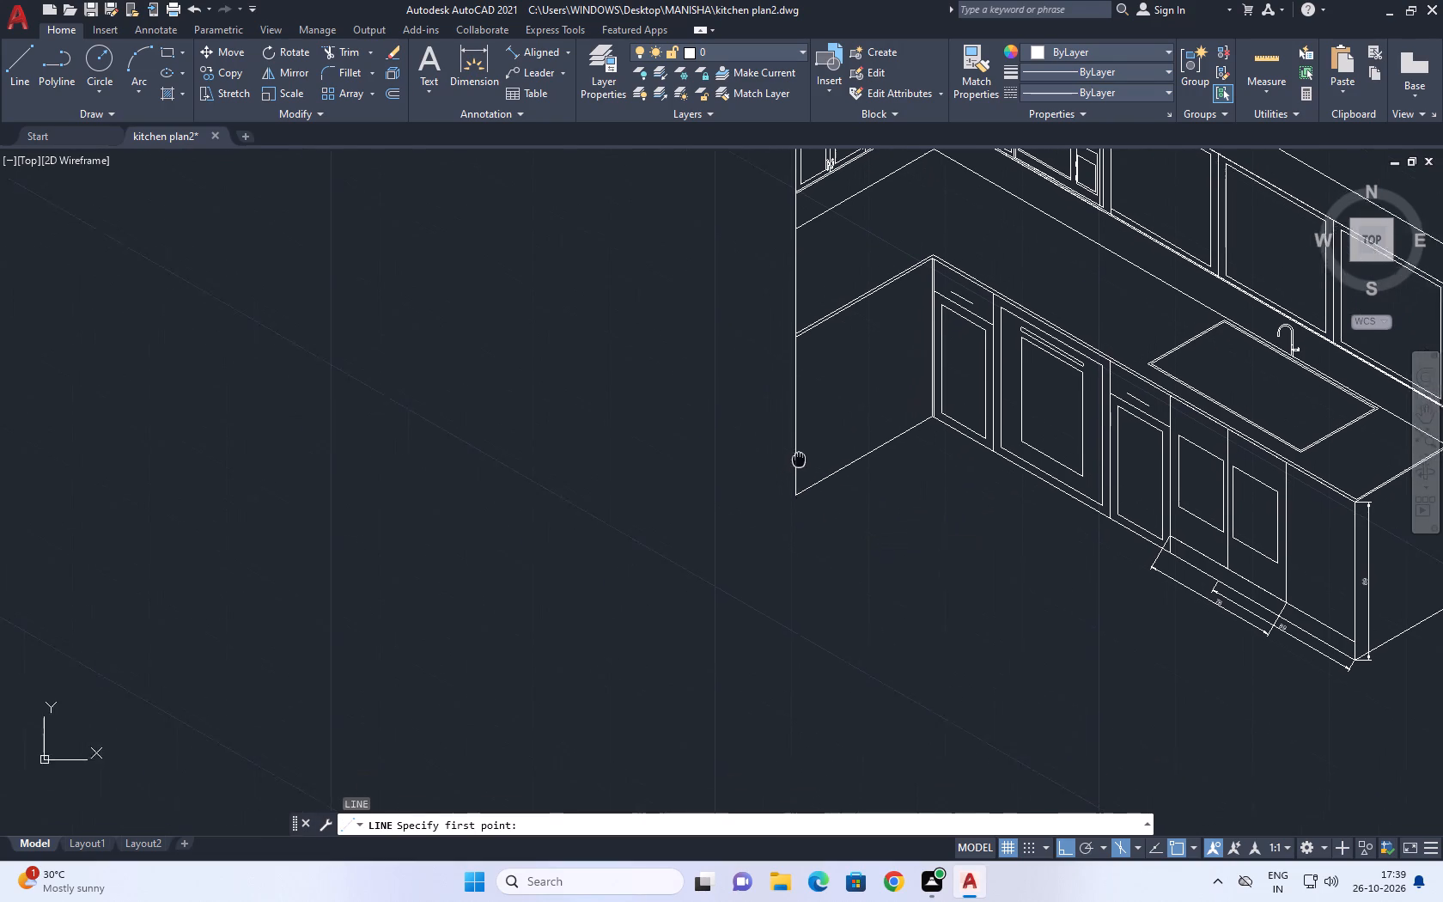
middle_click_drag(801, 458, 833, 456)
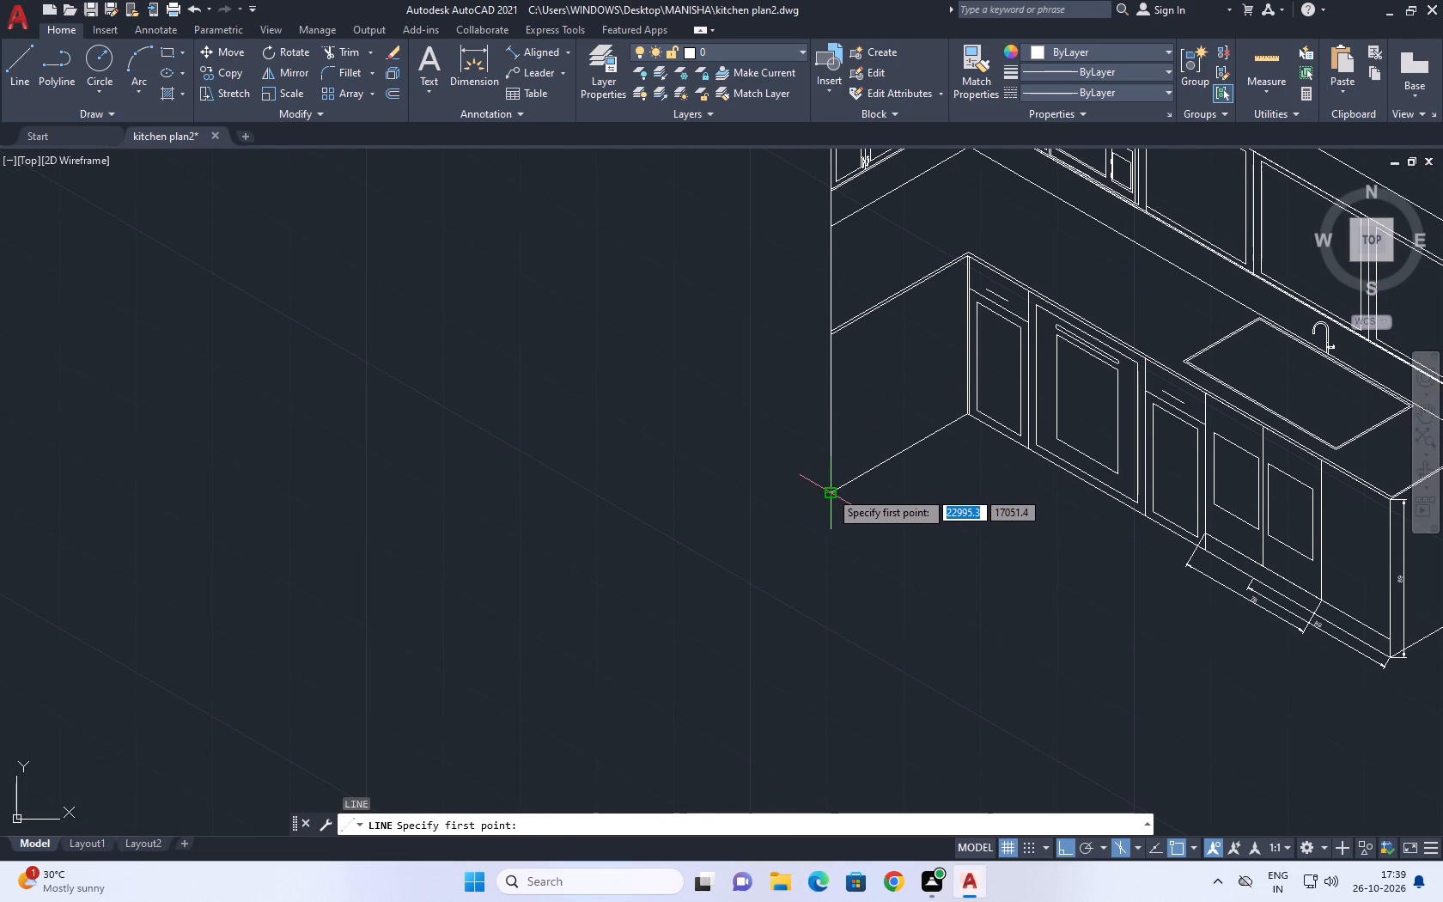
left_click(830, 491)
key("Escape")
Measure the short run's floor edge from its outer lower corner to the inner corner with a temporary aligned dimension.
middle_click_drag(804, 457, 709, 534)
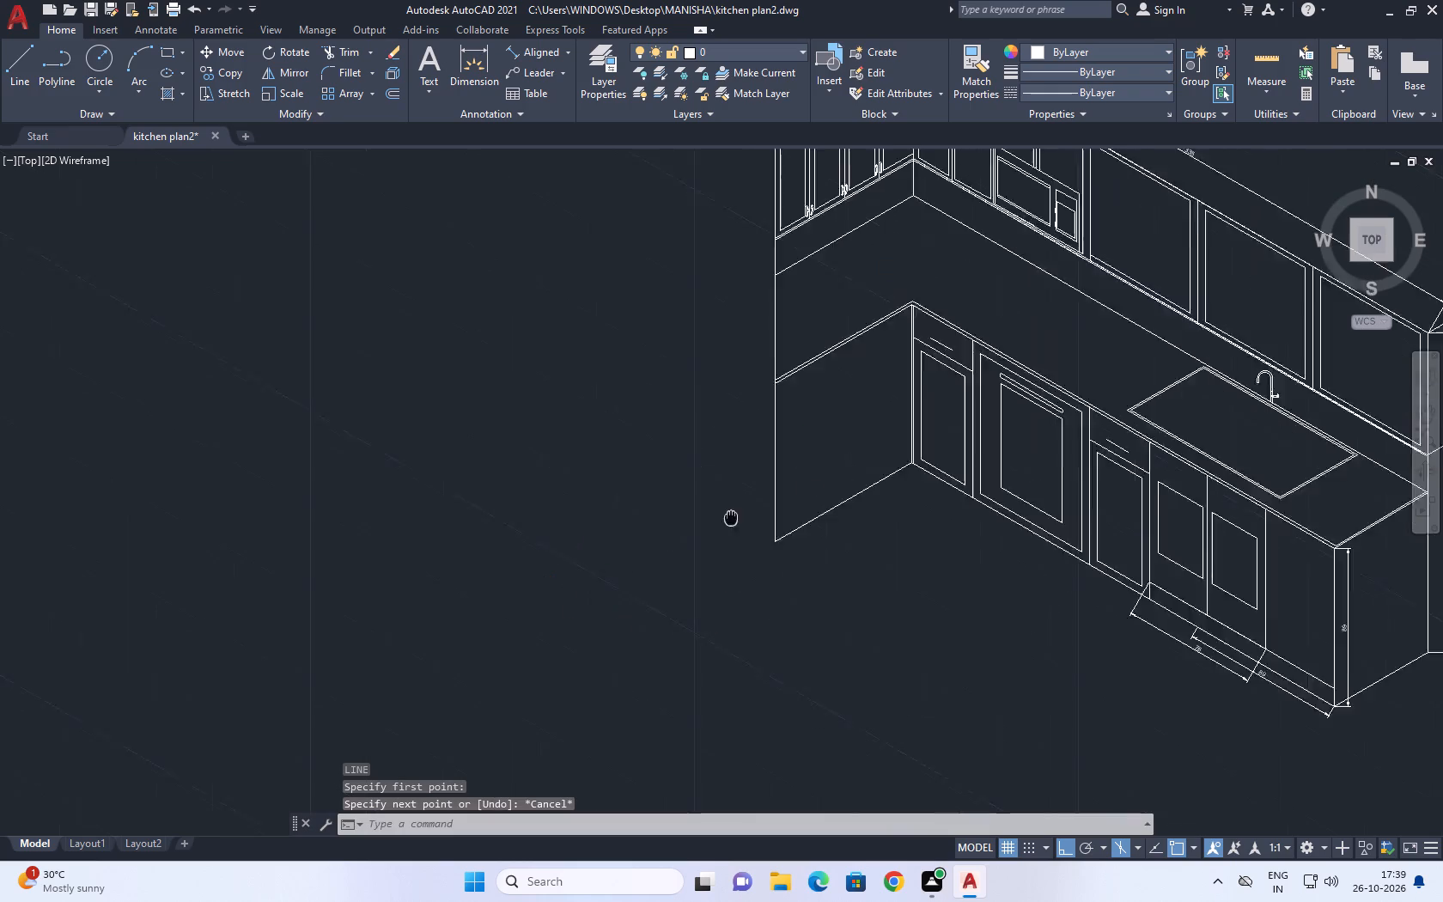
middle_click_drag(709, 534, 581, 635)
middle_click_drag(661, 535, 667, 506)
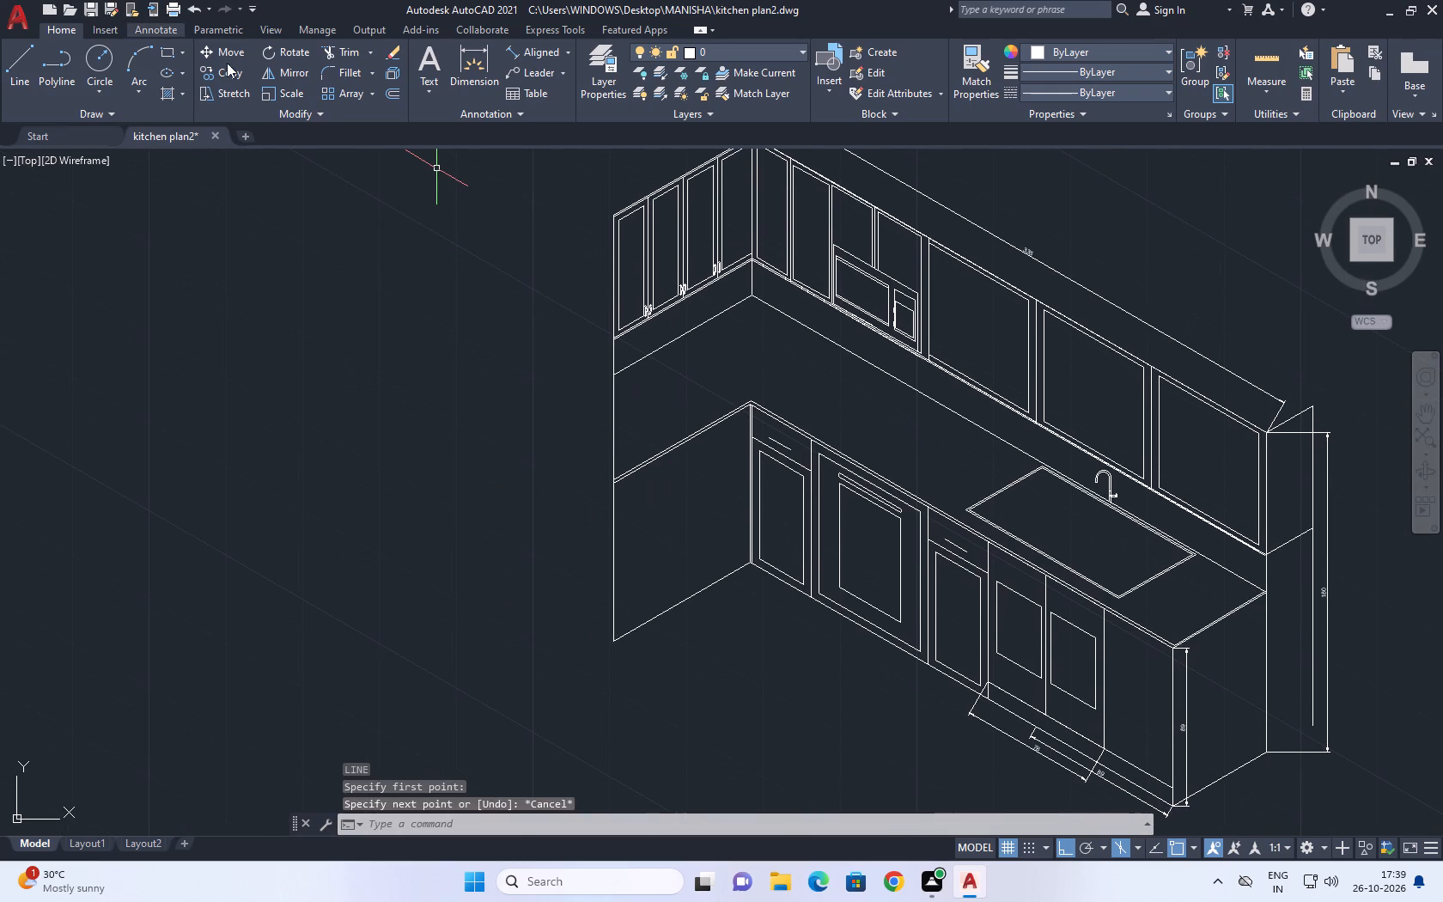
left_click(538, 51)
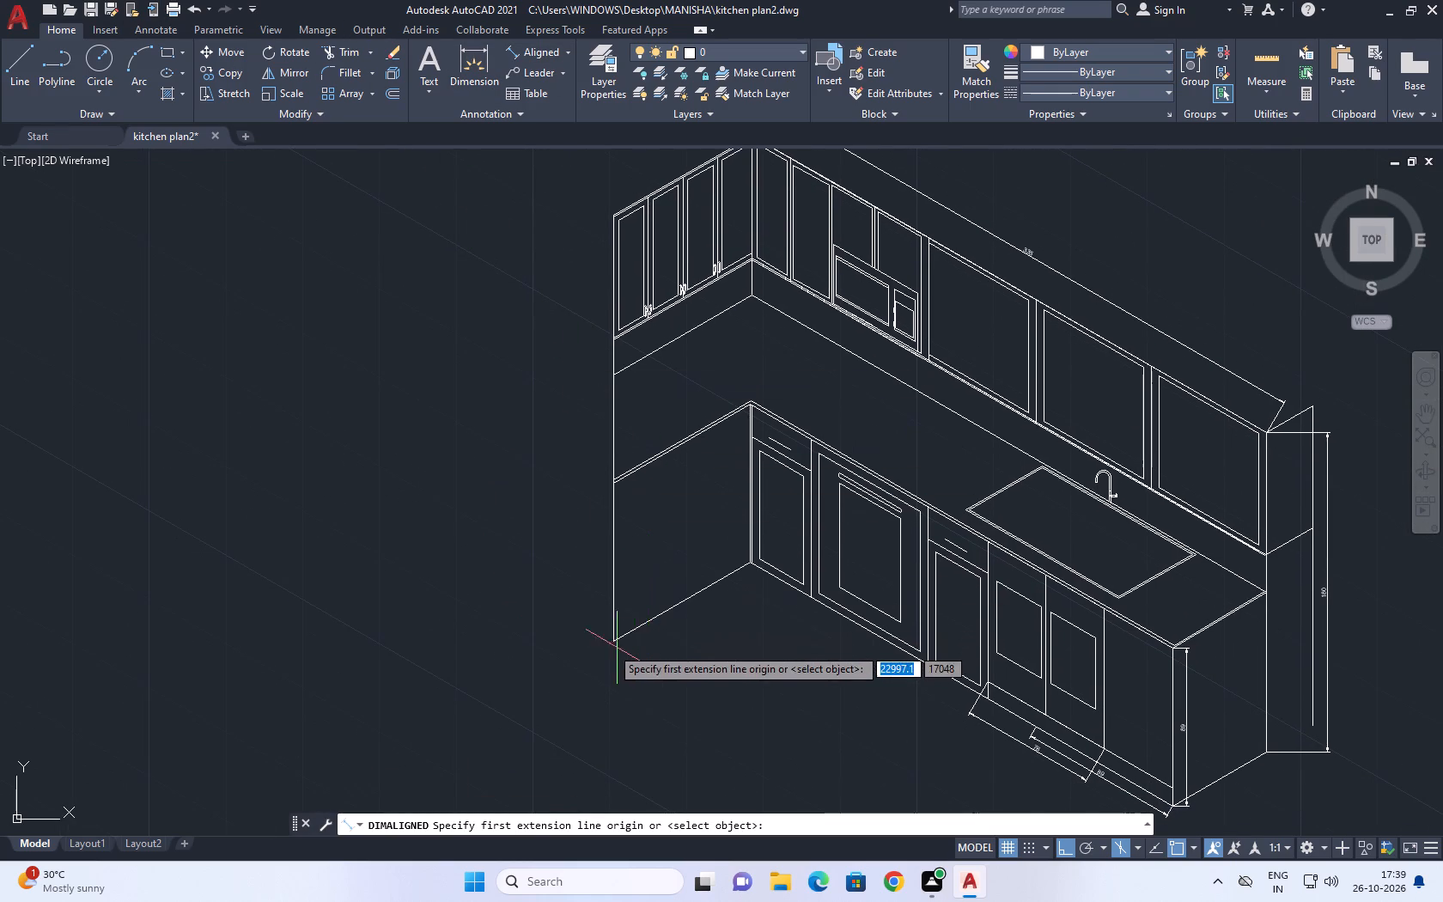
scroll(602, 645, "up", 2)
left_click(624, 635)
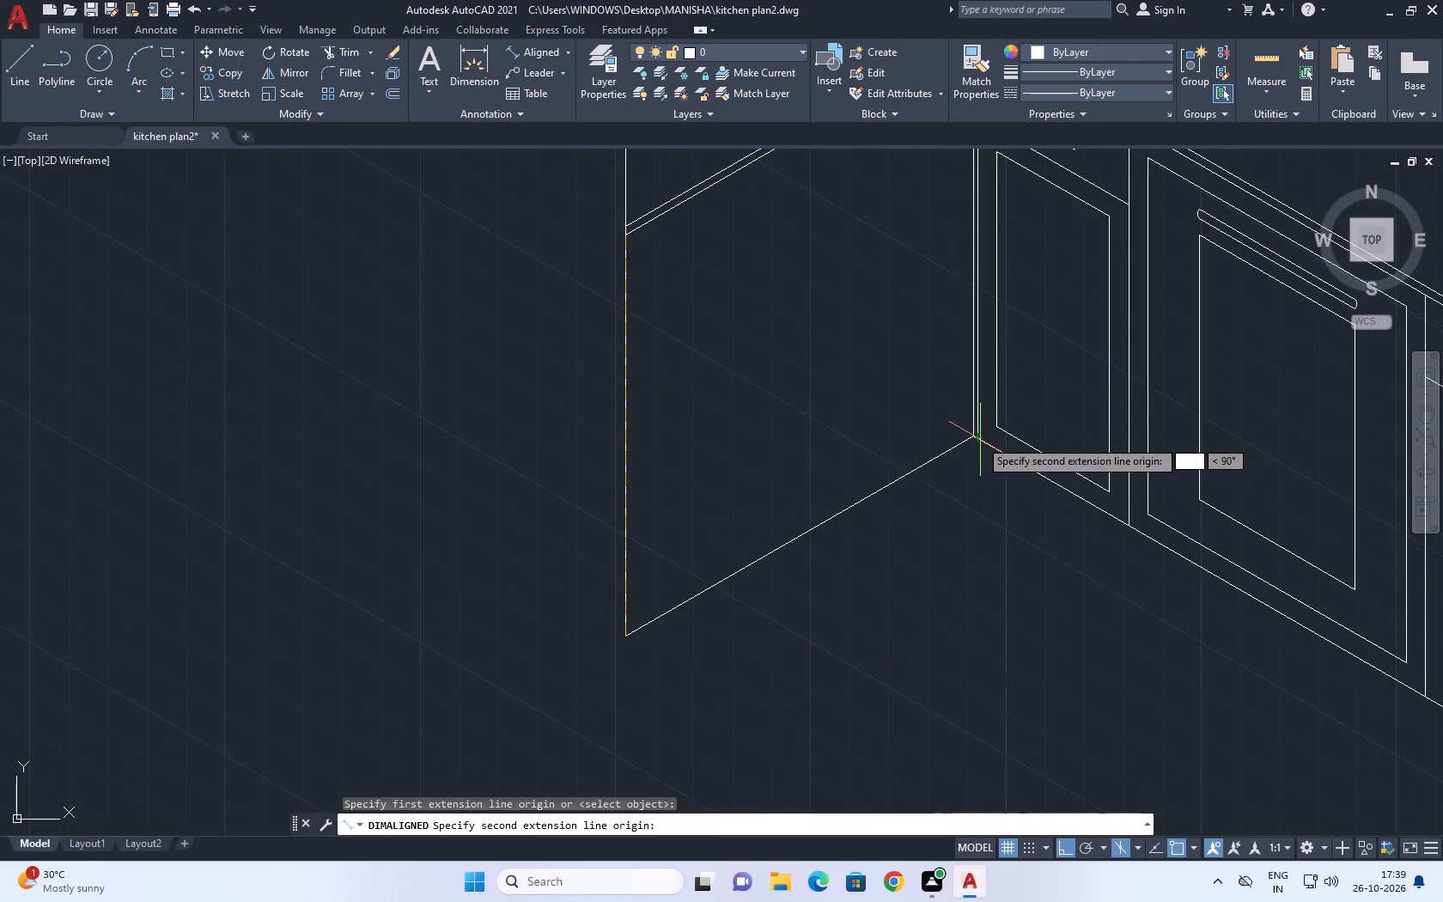
left_click(976, 436)
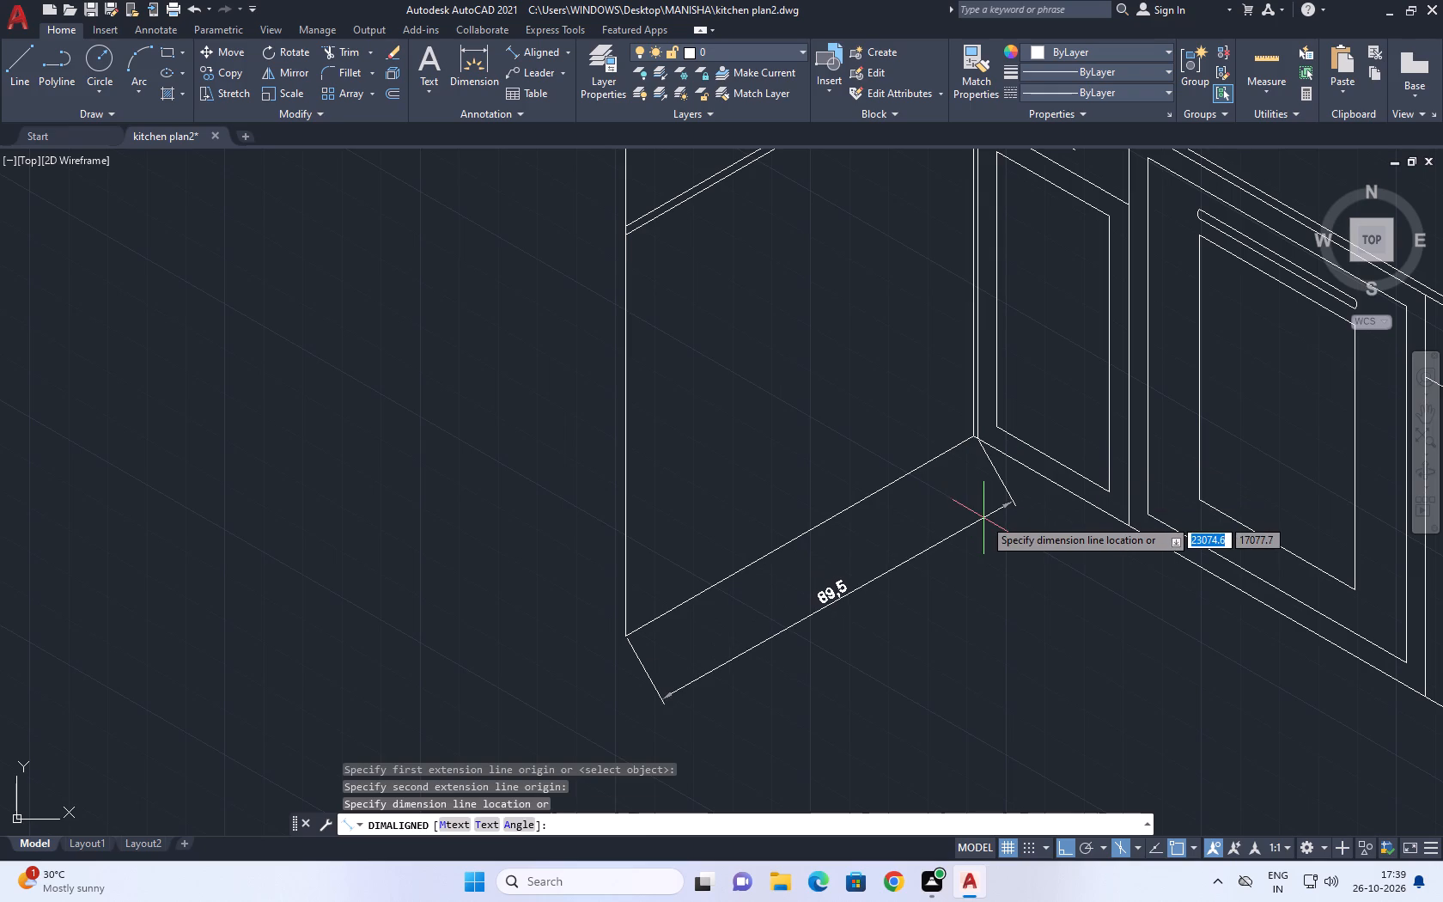
middle_click_drag(974, 507, 965, 533)
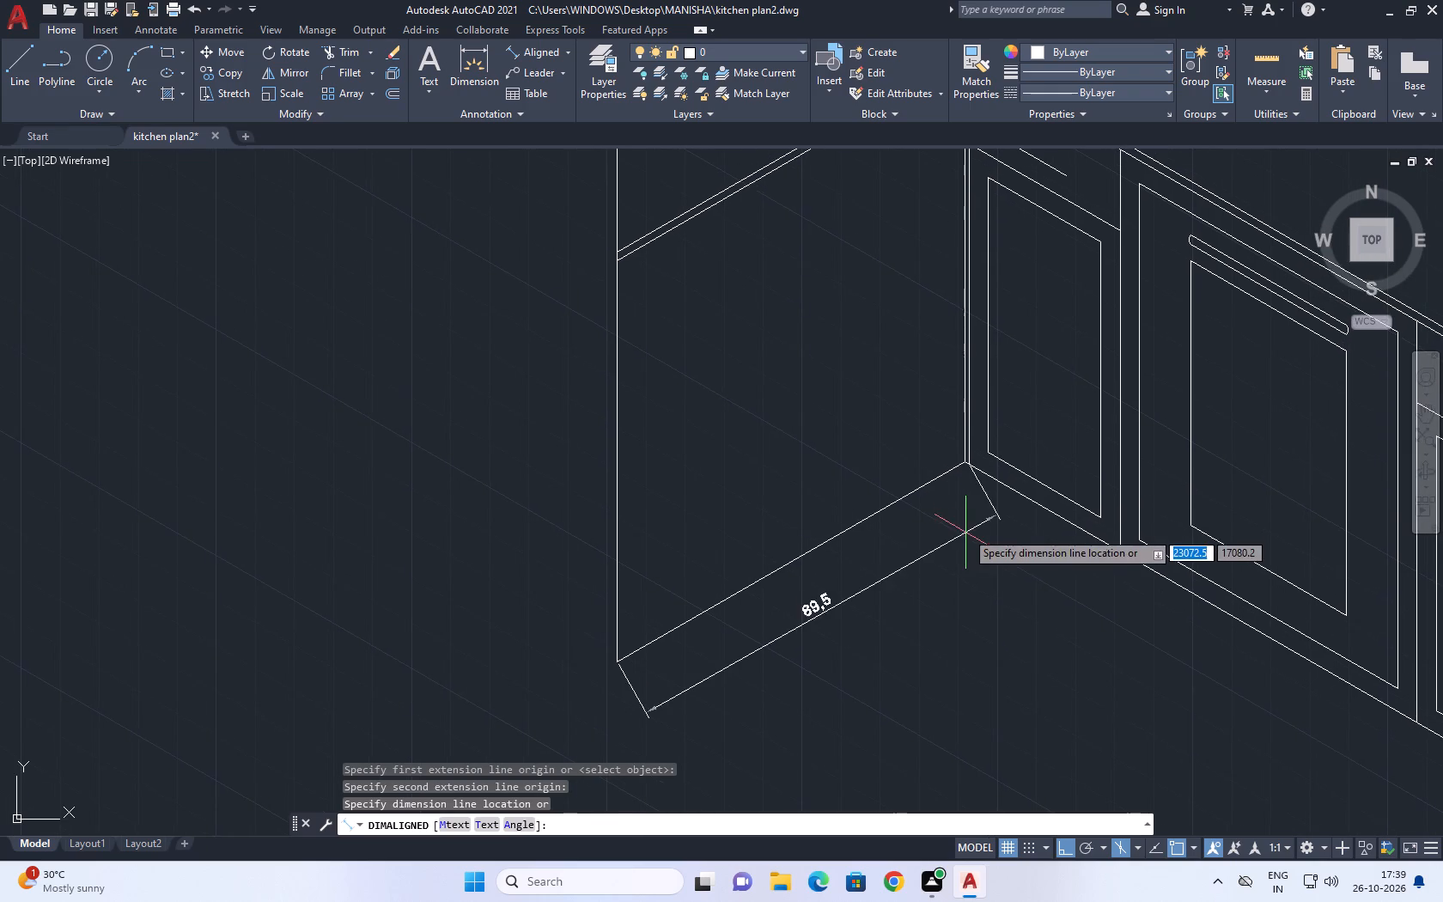
scroll(956, 460, "up", 2)
key("Escape")
Measure the short run's floor edge again from the inner corner to the outer corner with ortho off.
key("space")
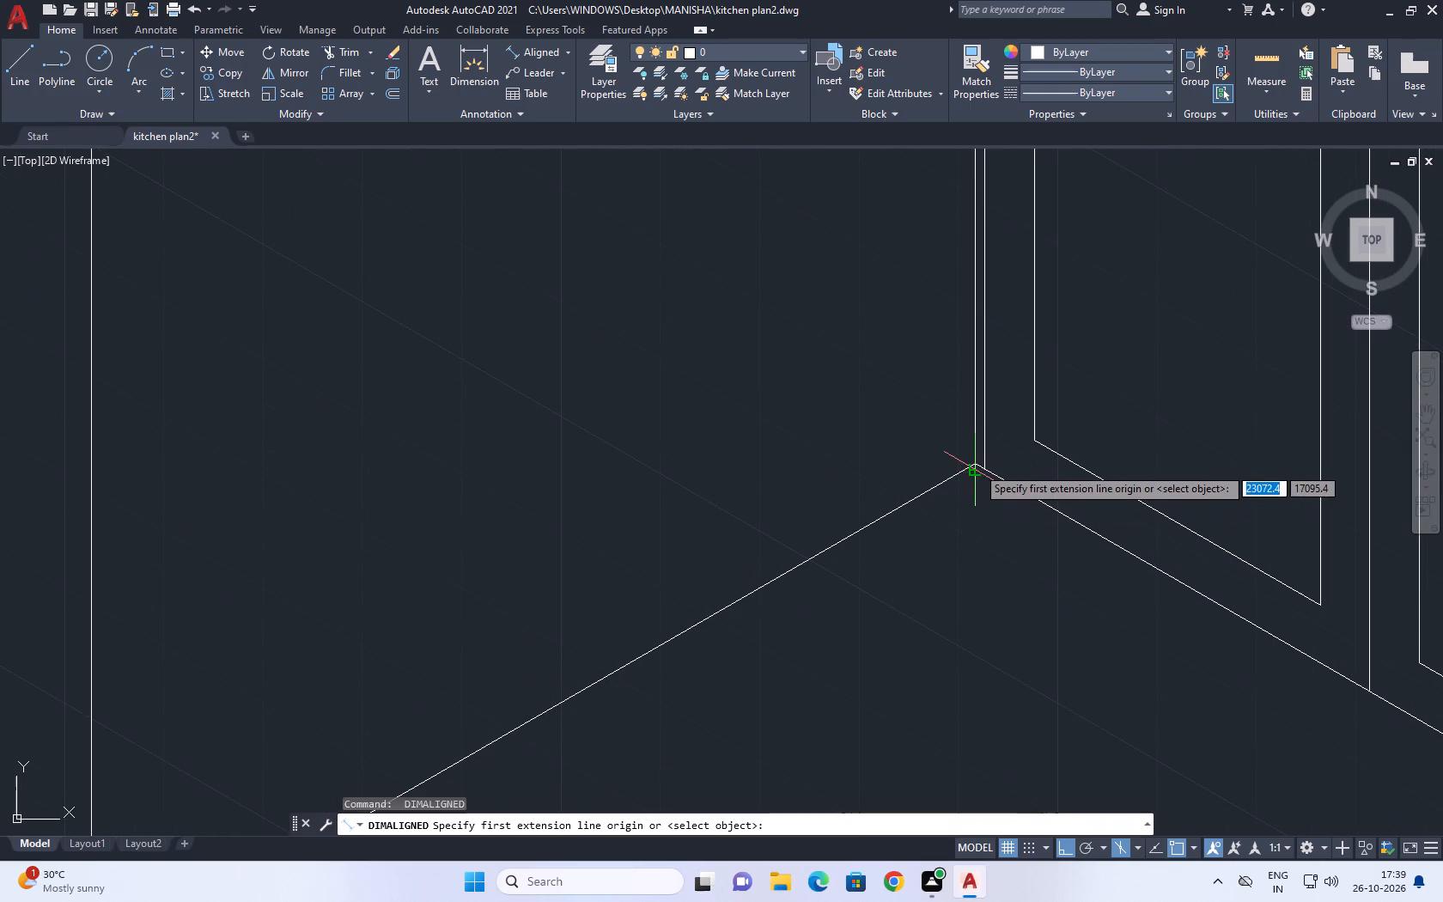
left_click(976, 462)
scroll(795, 466, "down", 5)
key("F8")
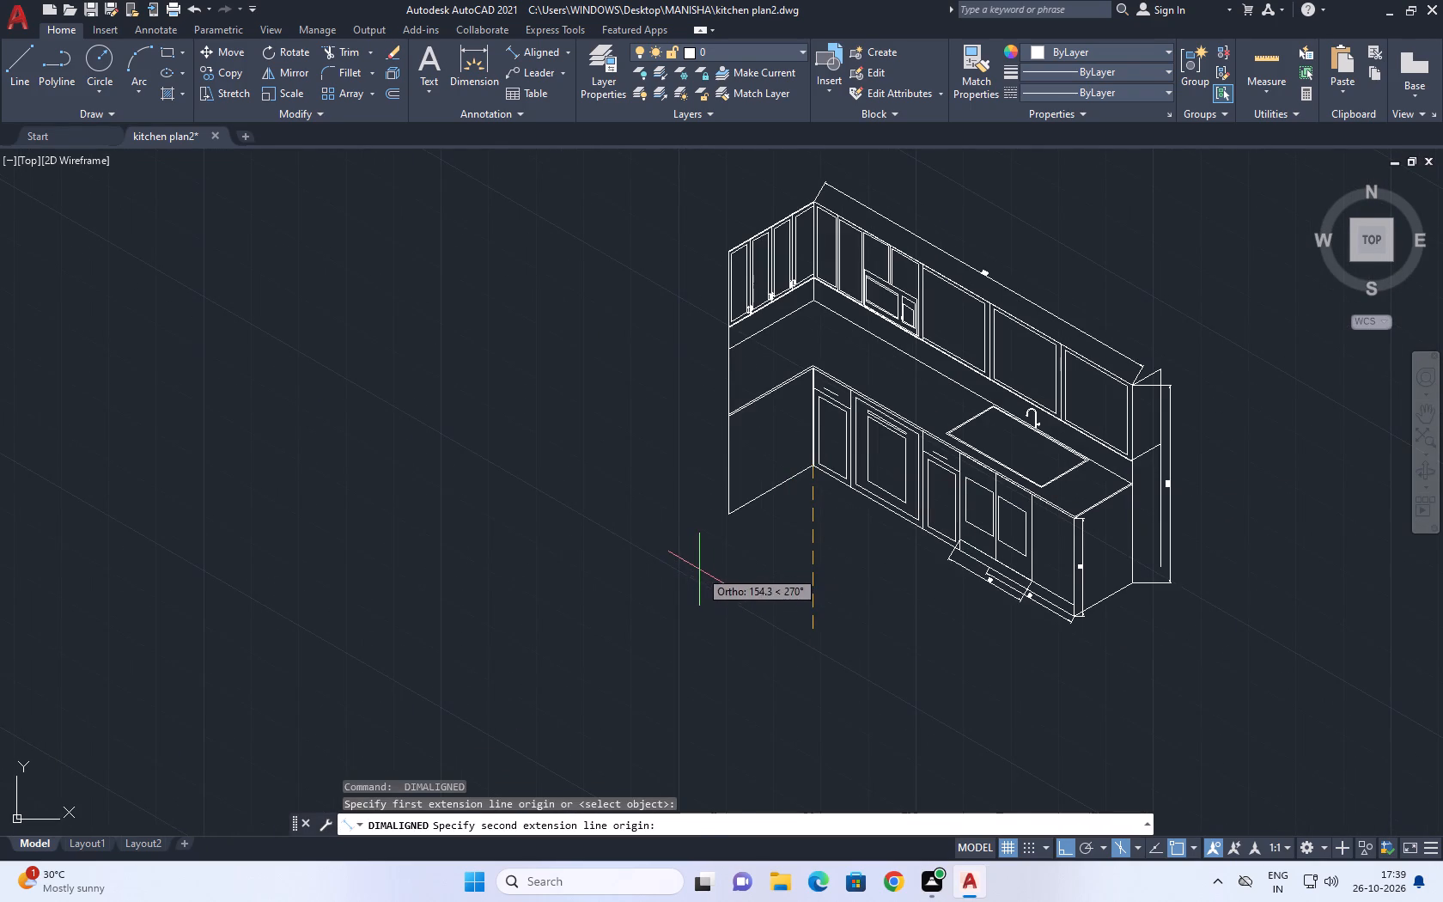
scroll(756, 533, "up", 2)
left_click(683, 490)
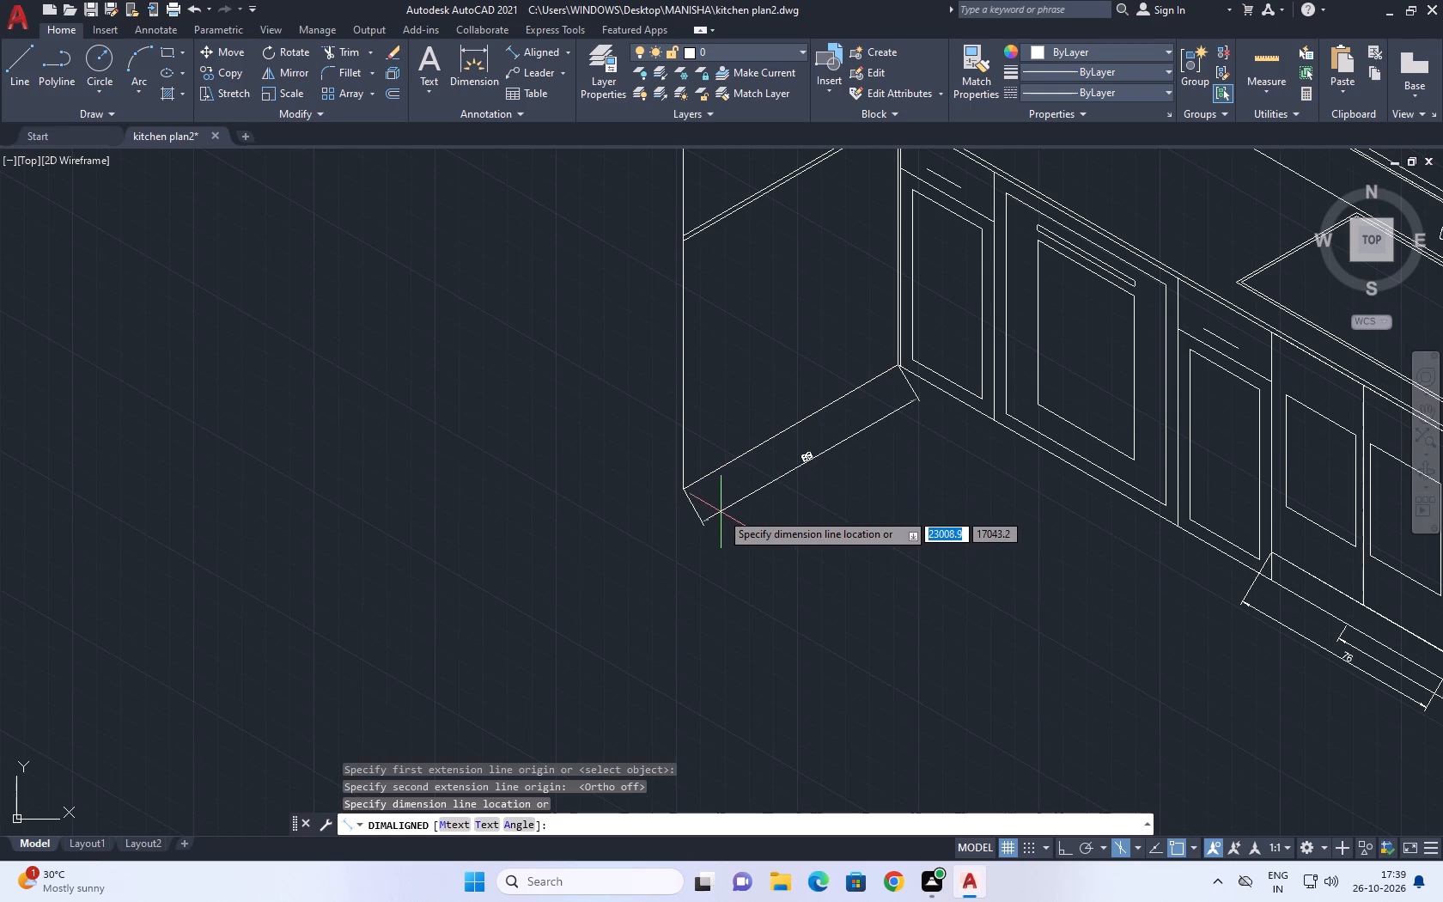
scroll(705, 497, "up", 3)
key("Escape")
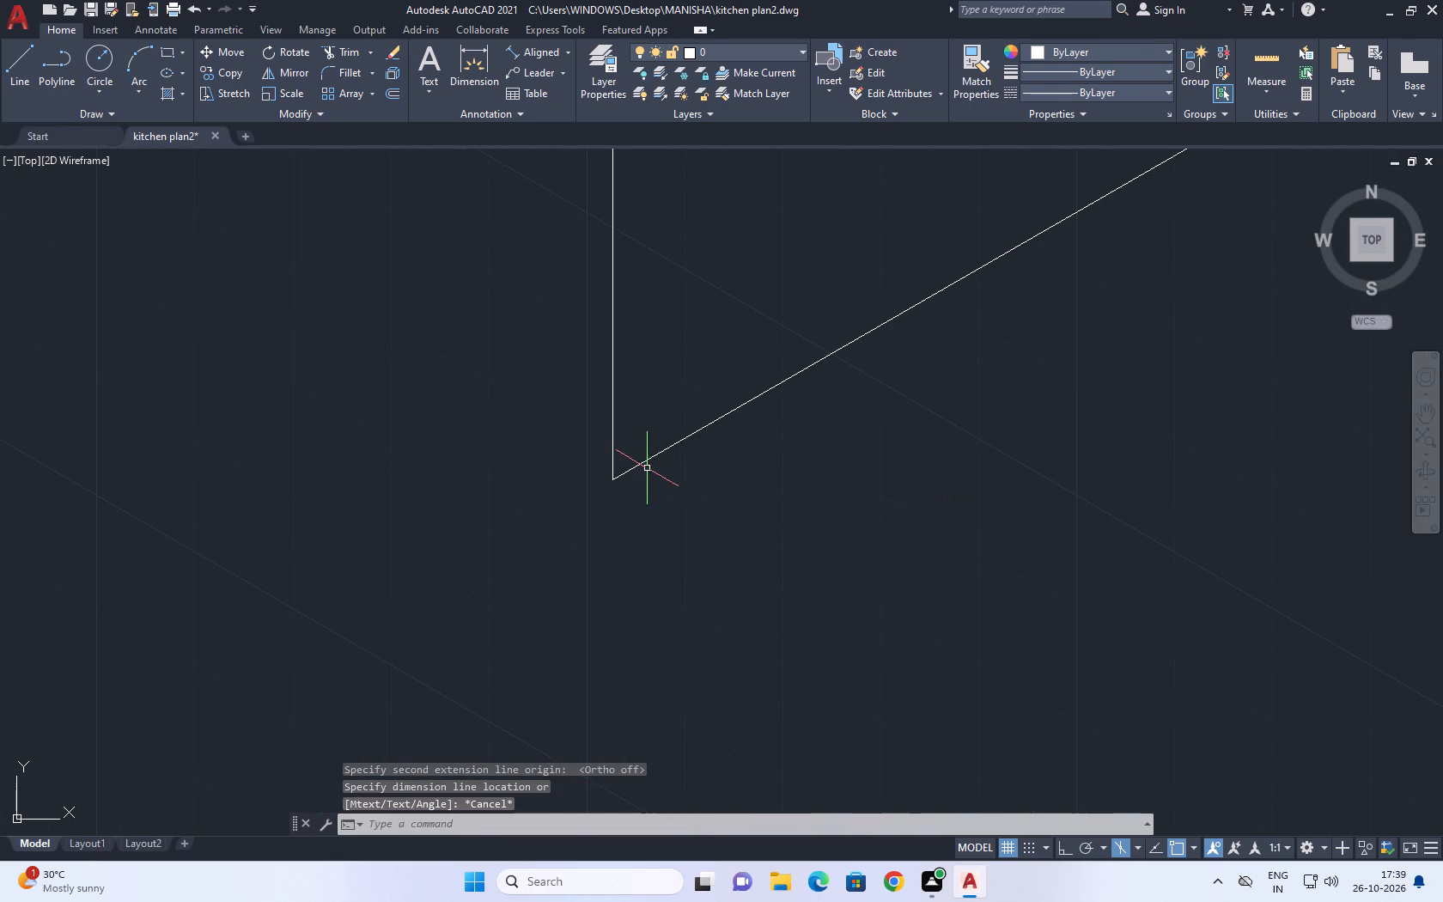
Examine the inner corner of the base cabinets where the vertical lines meet the countertop's lower edges.
scroll(647, 468, "down", 5)
middle_click_drag(678, 420, 752, 537)
scroll(813, 518, "up", 3)
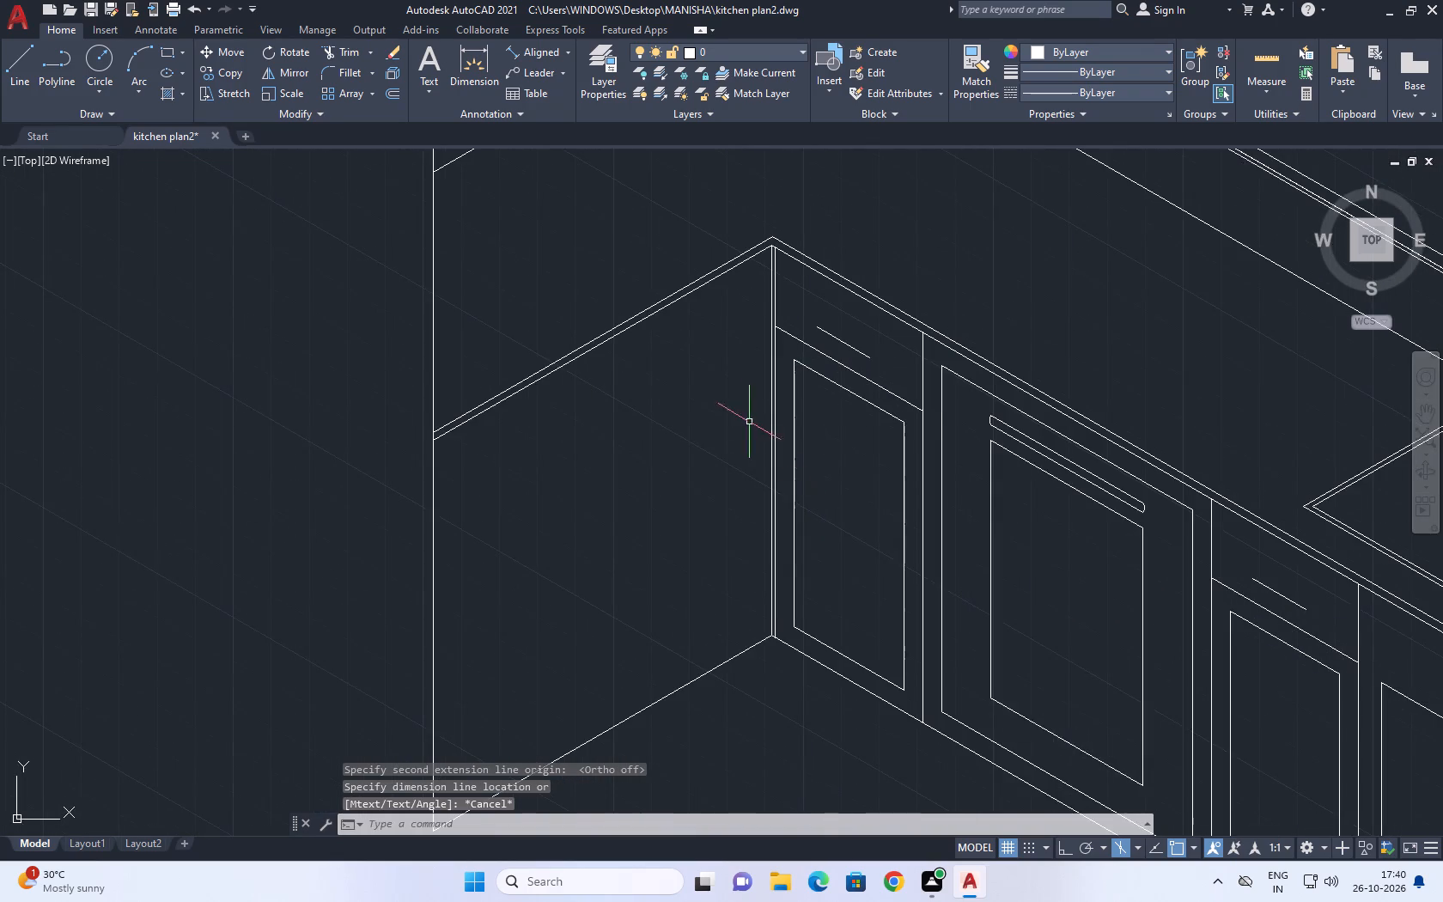
middle_click_drag(744, 417, 780, 405)
scroll(817, 254, "up", 6)
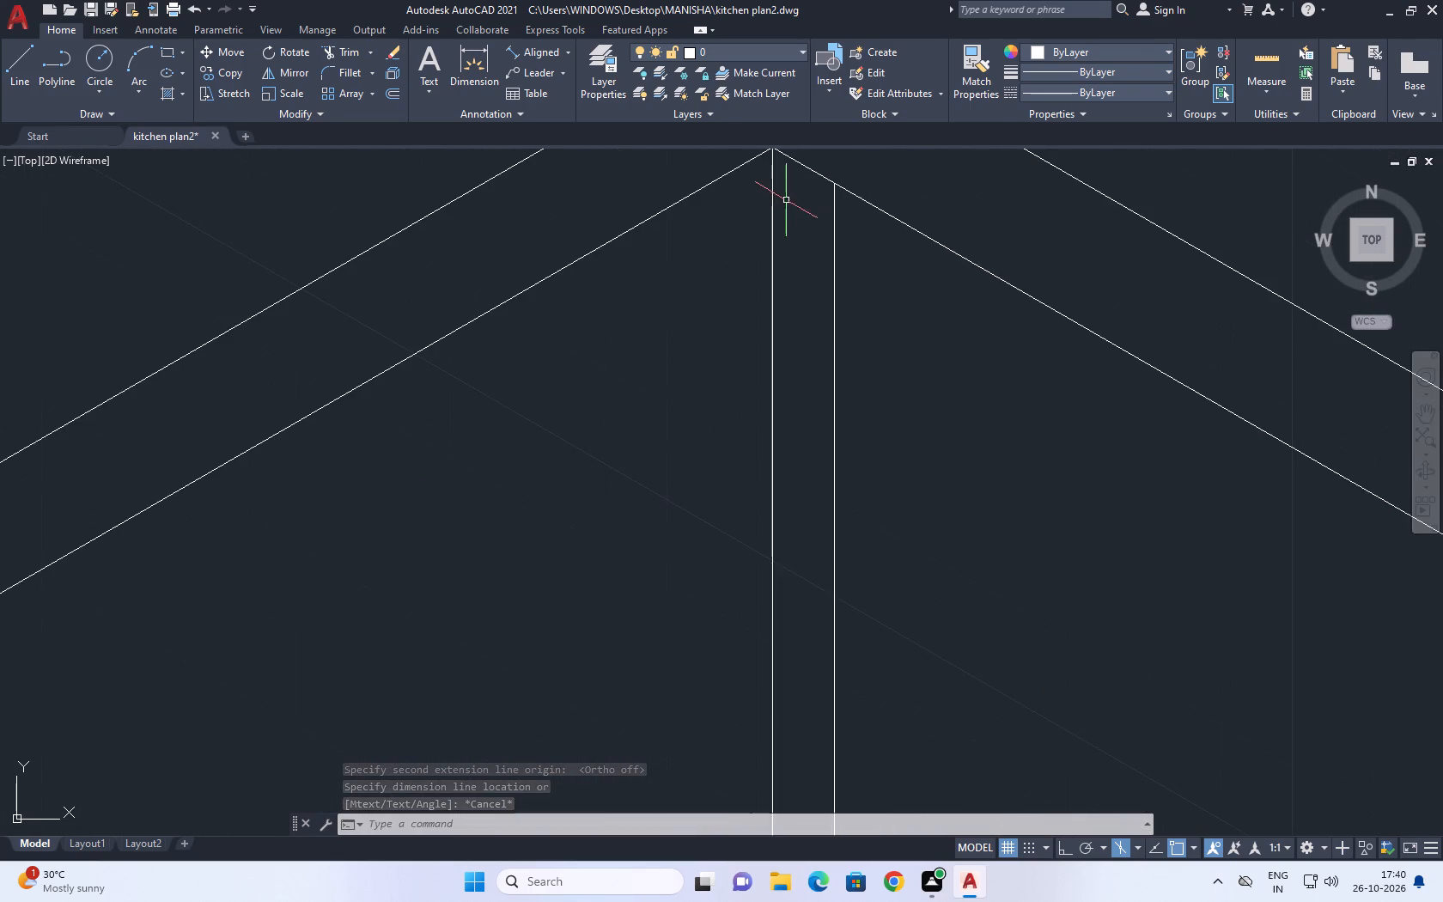
middle_click_drag(787, 208, 807, 265)
scroll(792, 204, "up", 9)
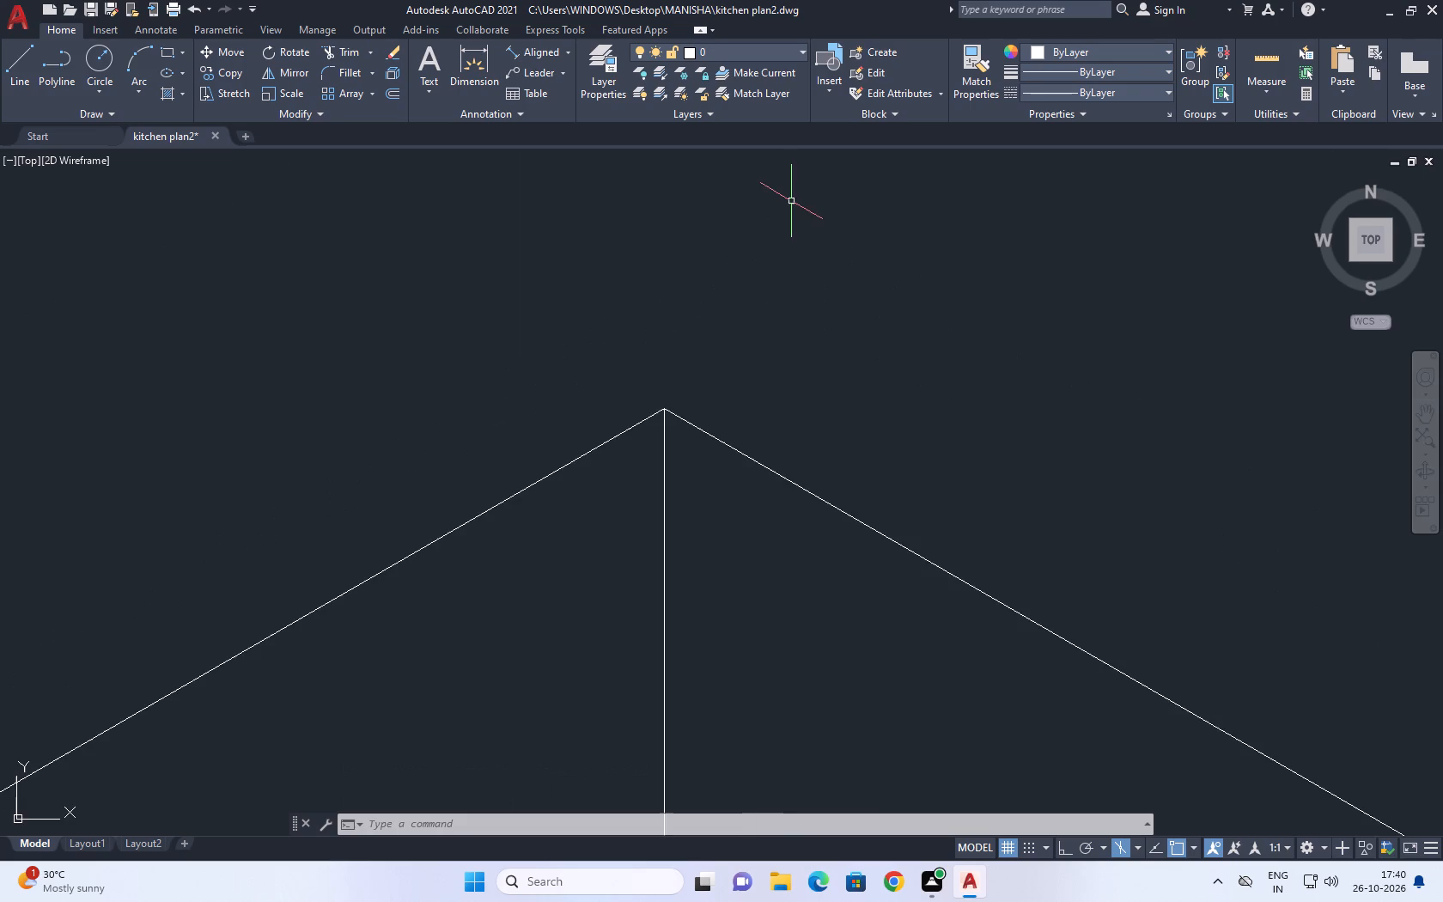
scroll(791, 201, "down", 20)
scroll(791, 201, "down", 8)
scroll(771, 265, "up", 1)
scroll(771, 265, "down", 6)
middle_click_drag(781, 292, 850, 335)
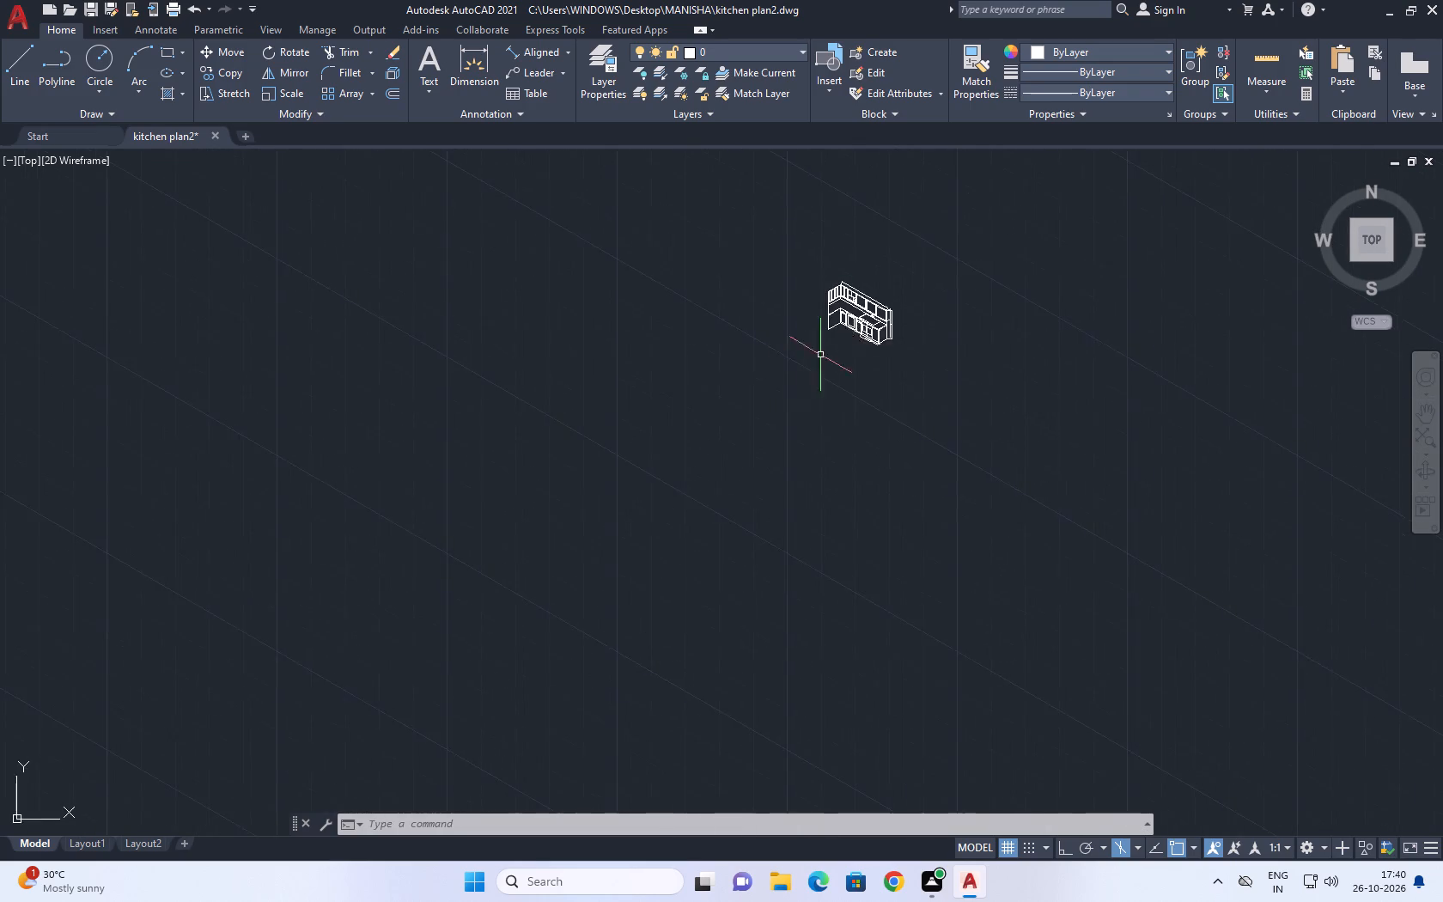
Copy the vertical line at the short run's outer end 41 units outward along the run's isometric direction.
scroll(781, 375, "down", 6)
scroll(786, 360, "up", 4)
scroll(738, 482, "up", 7)
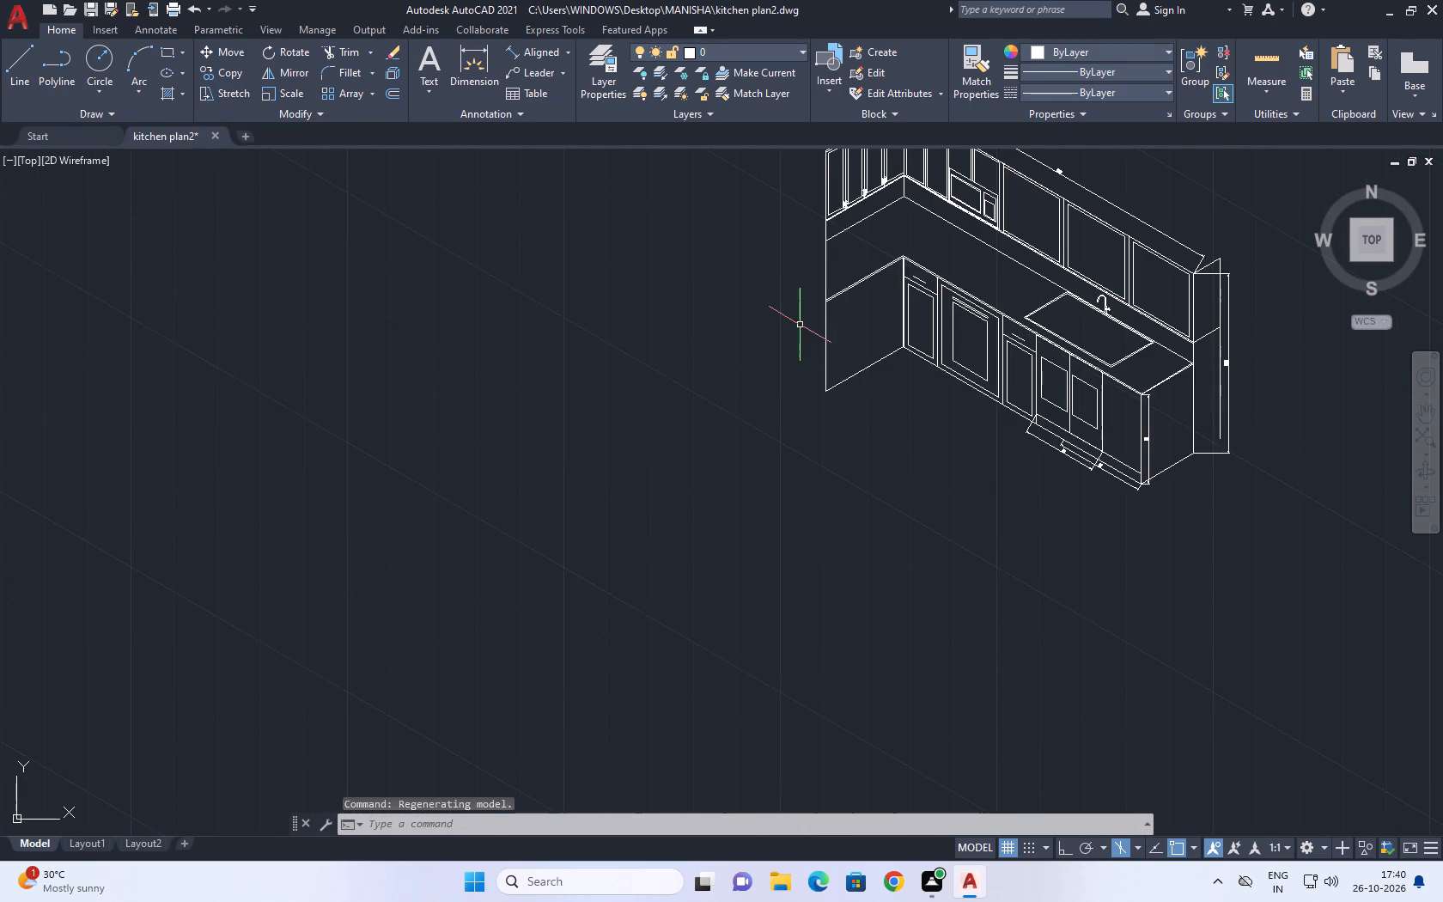
left_click(837, 319)
left_click(822, 337)
left_click(843, 338)
left_click(832, 335)
middle_click_drag(836, 338, 837, 519)
type("co")
key("space")
left_click(838, 518)
middle_click_drag(732, 553, 737, 571)
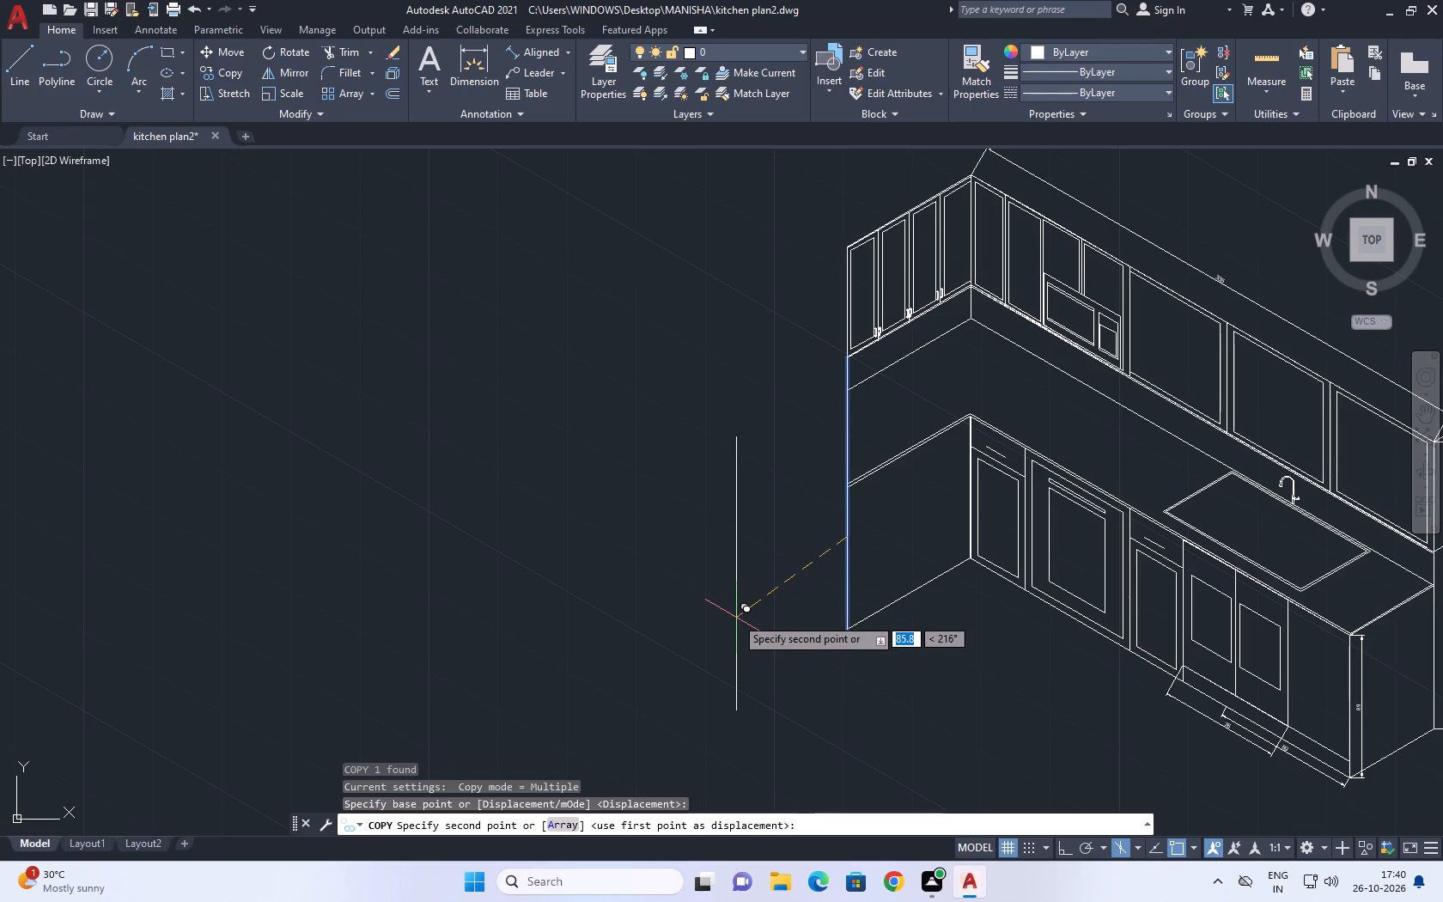
key("F8")
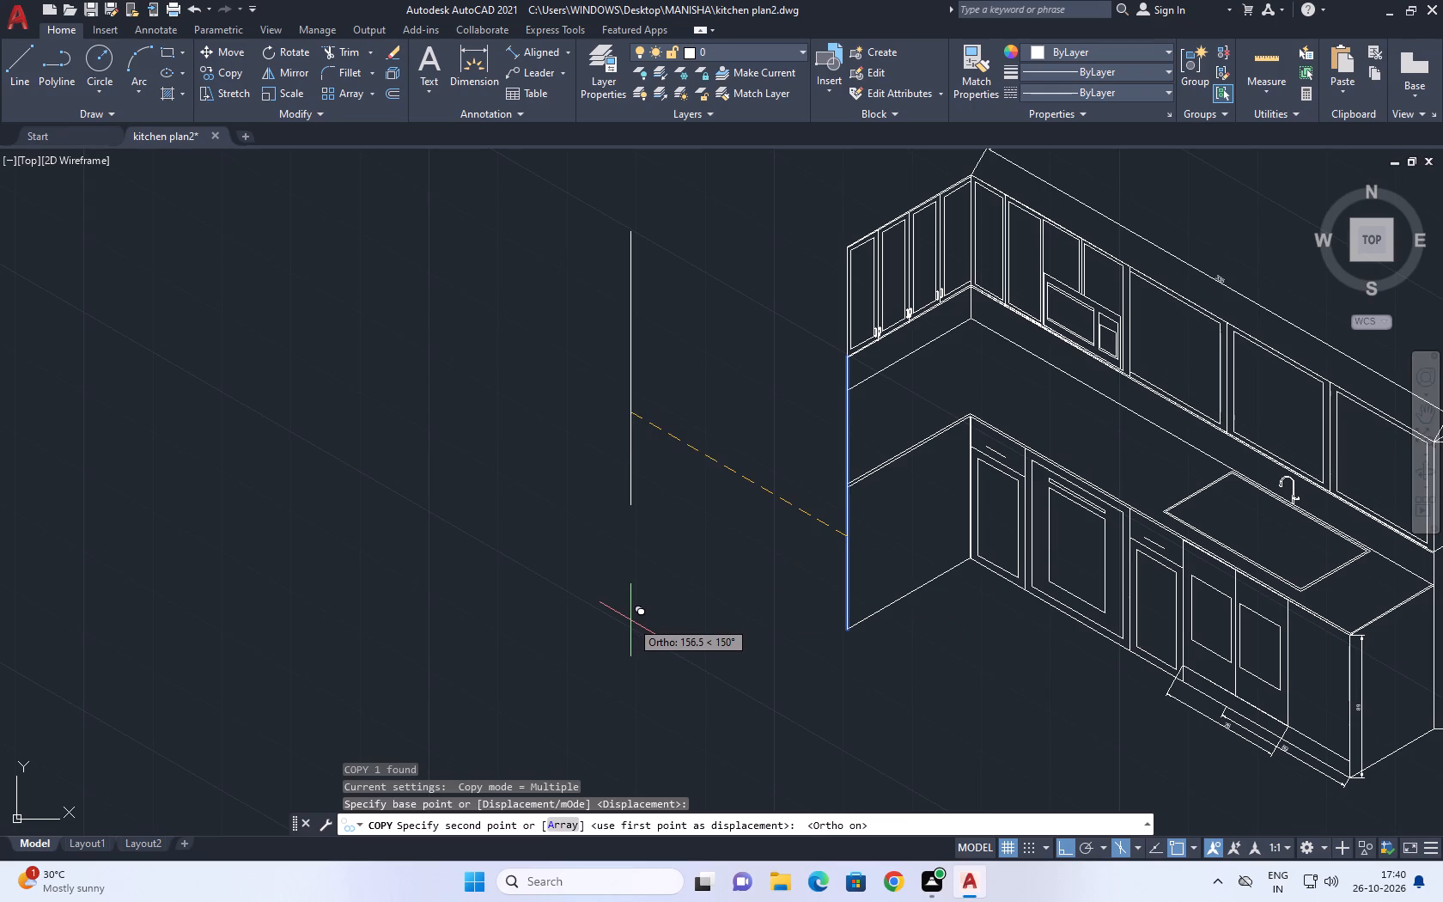
key("F5")
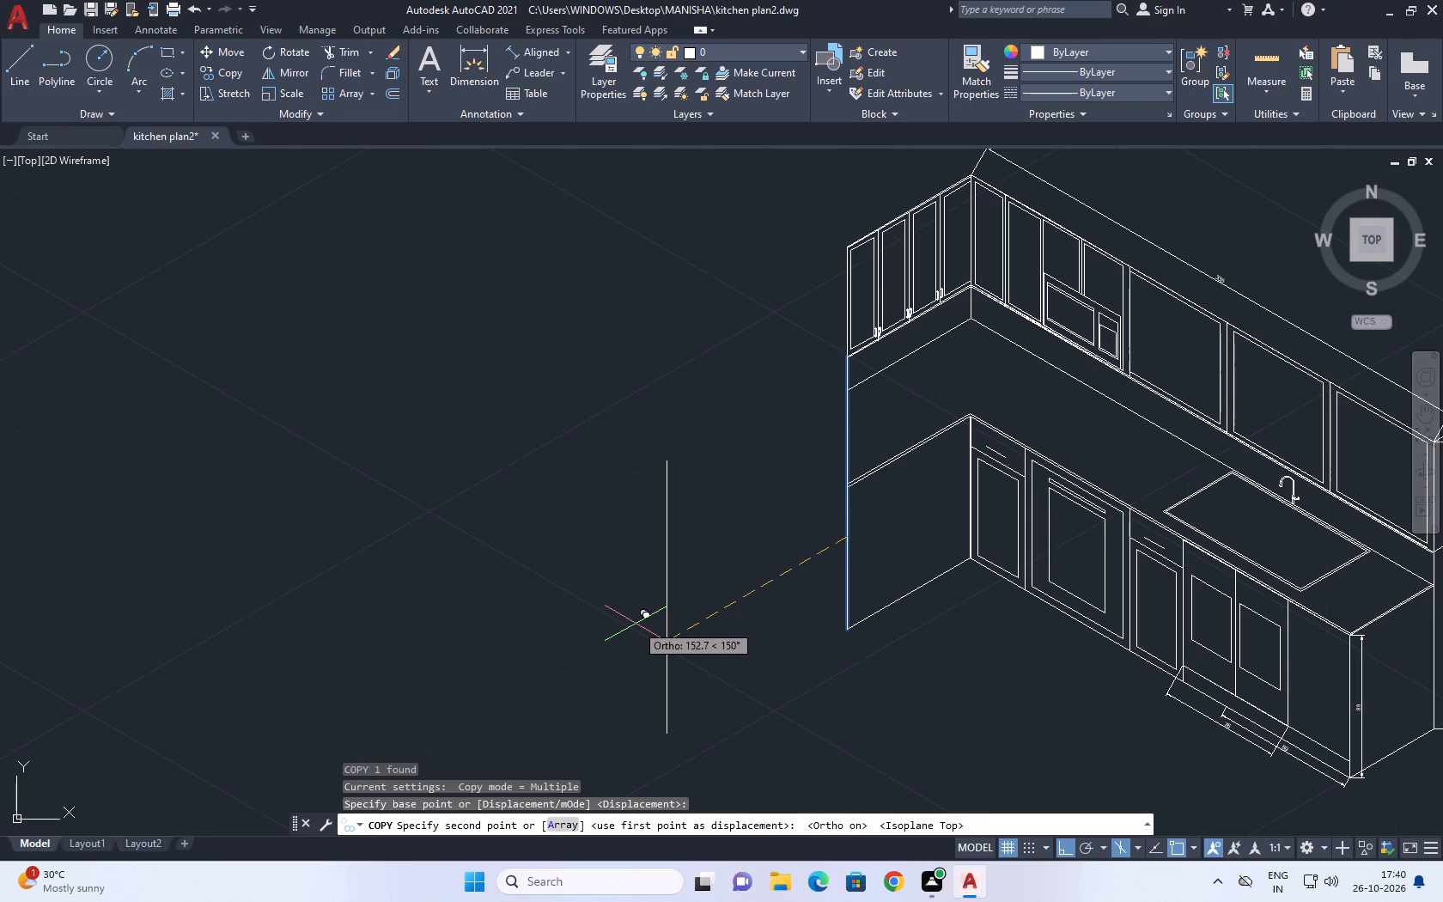
type("41")
key("Return")
key("Escape")
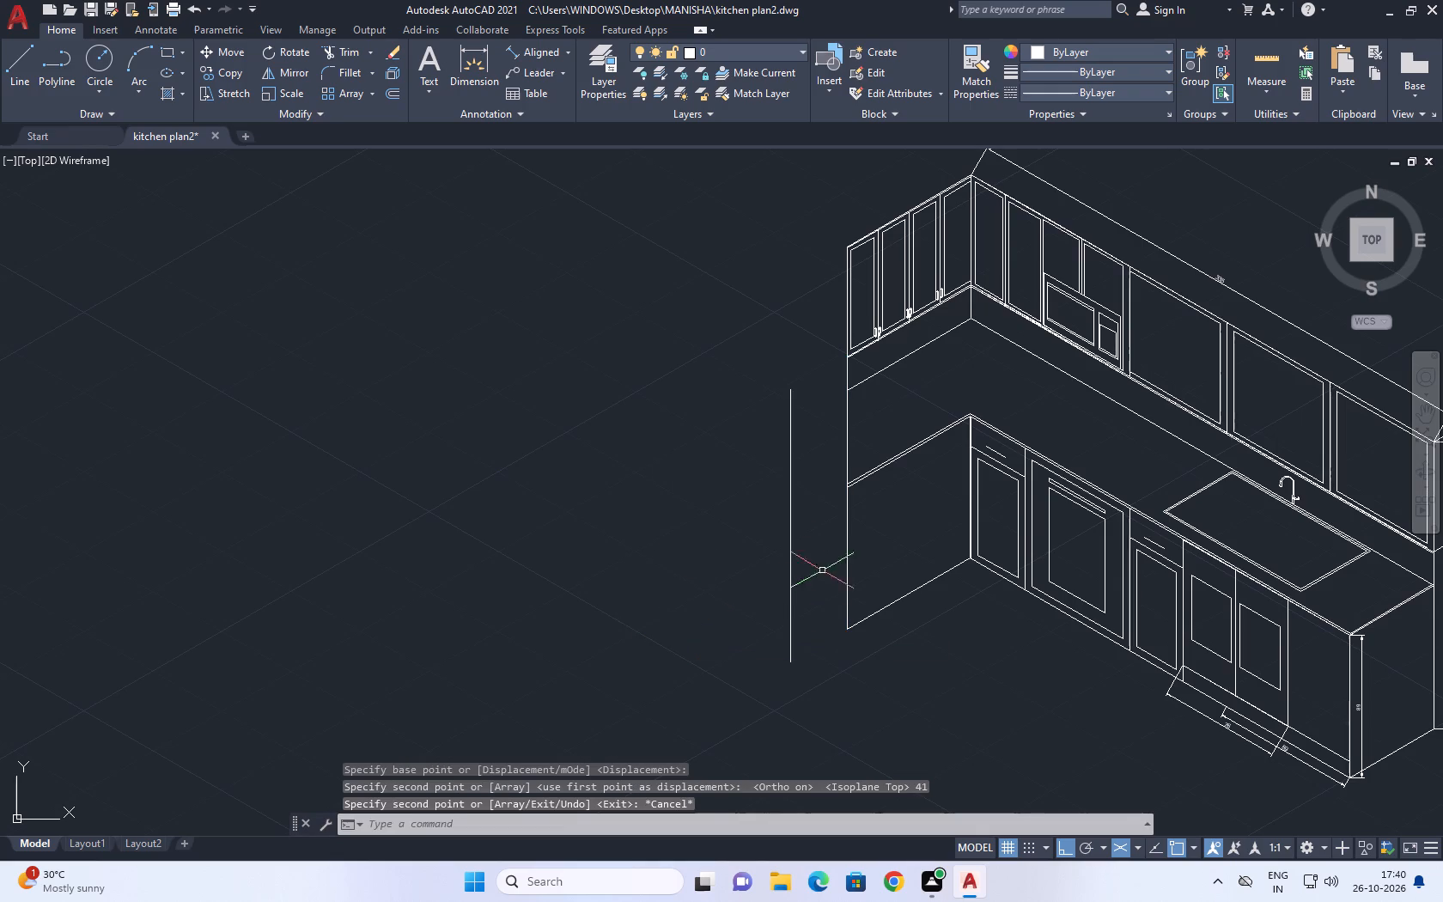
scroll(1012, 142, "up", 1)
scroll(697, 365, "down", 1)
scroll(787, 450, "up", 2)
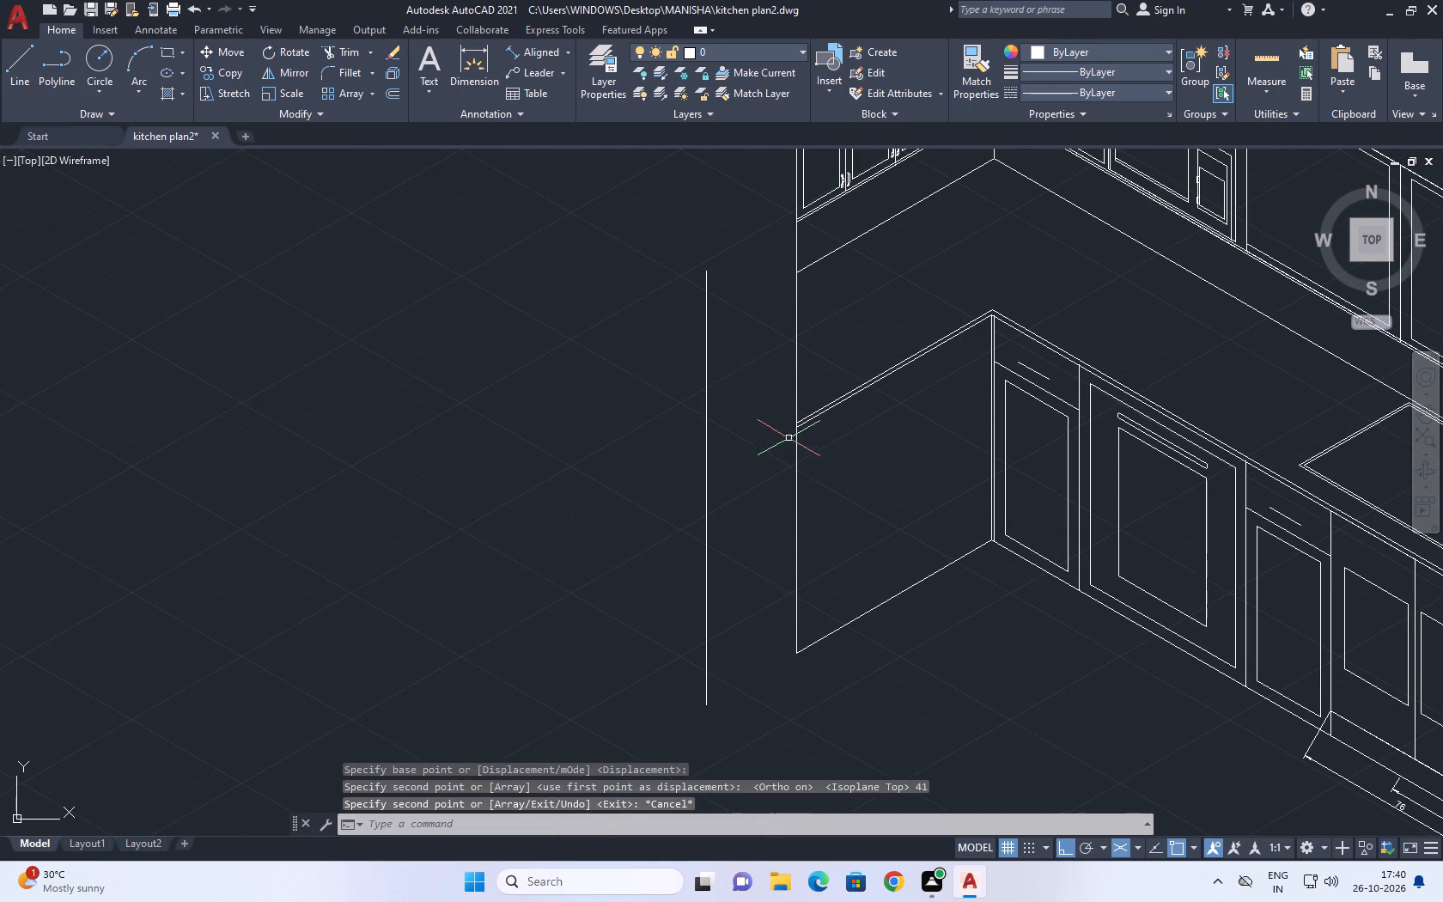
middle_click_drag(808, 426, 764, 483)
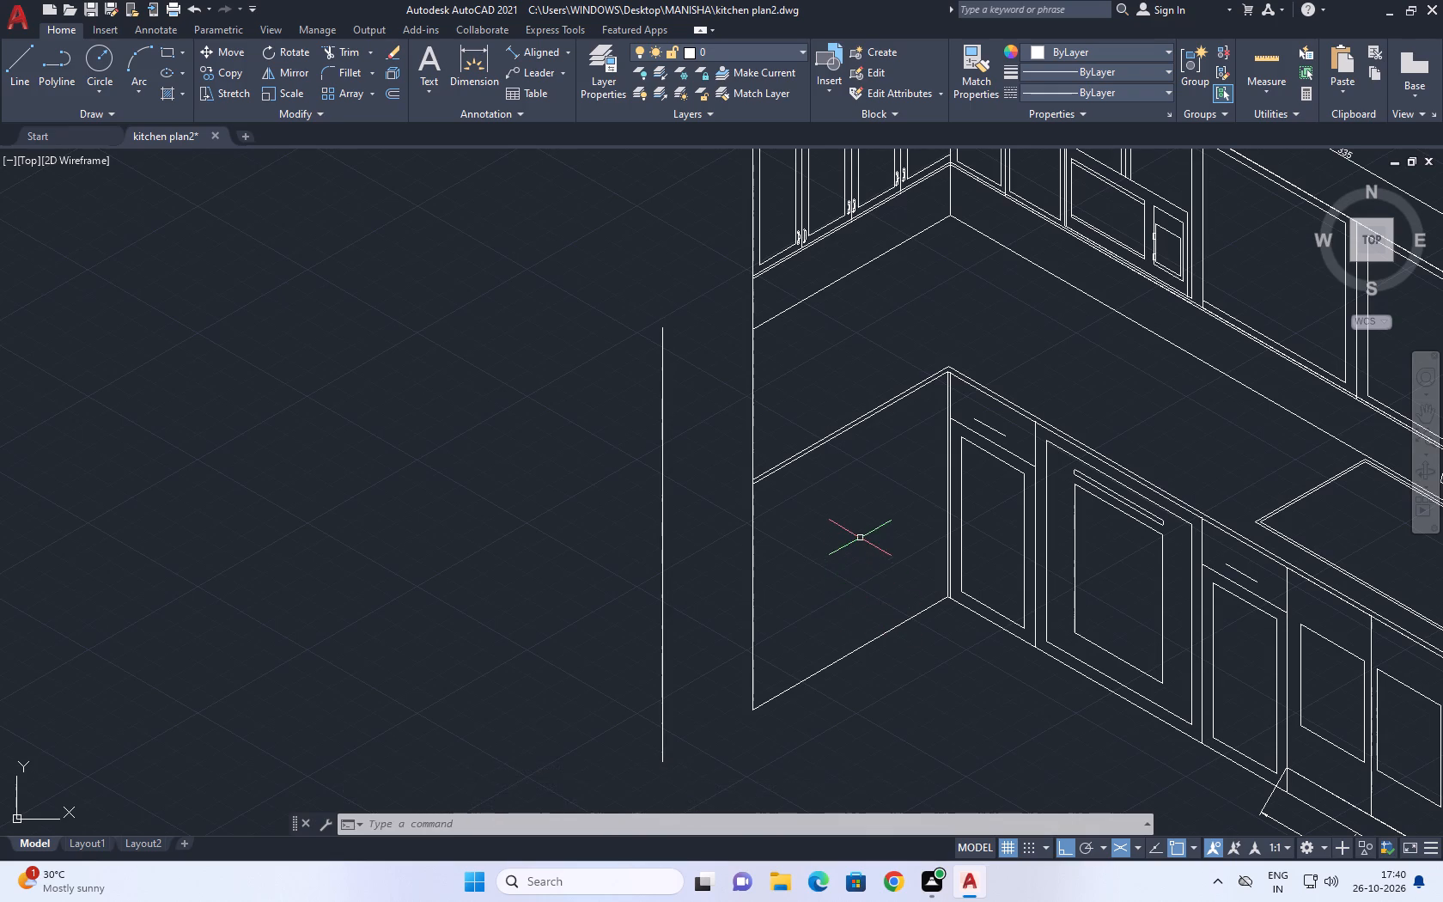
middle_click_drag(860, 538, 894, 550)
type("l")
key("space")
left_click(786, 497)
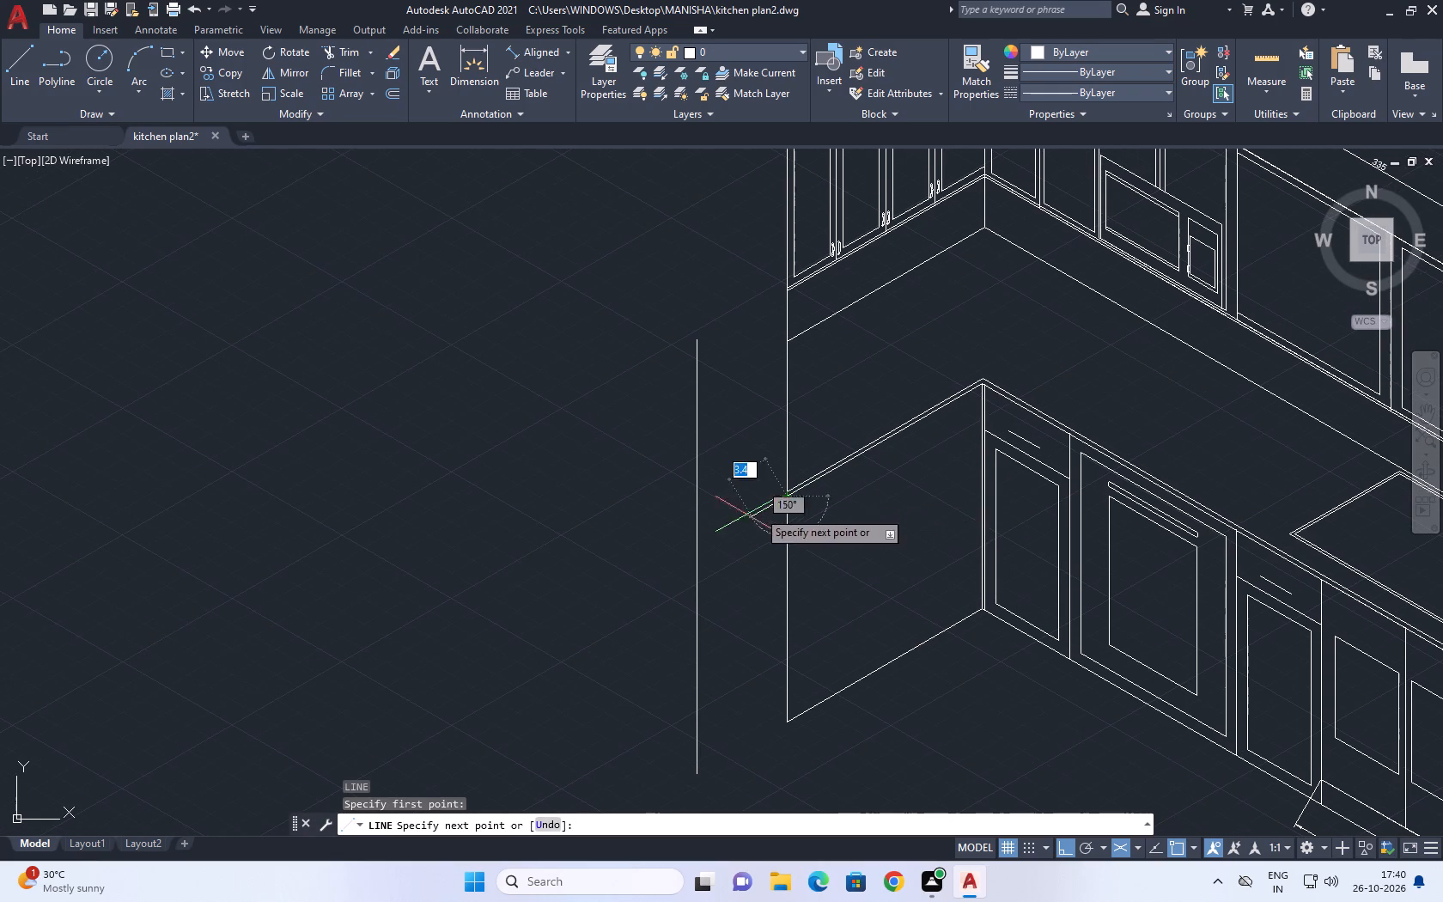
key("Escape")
Extend both edges of the short run's countertop outward to the copied vertical line.
type("ex")
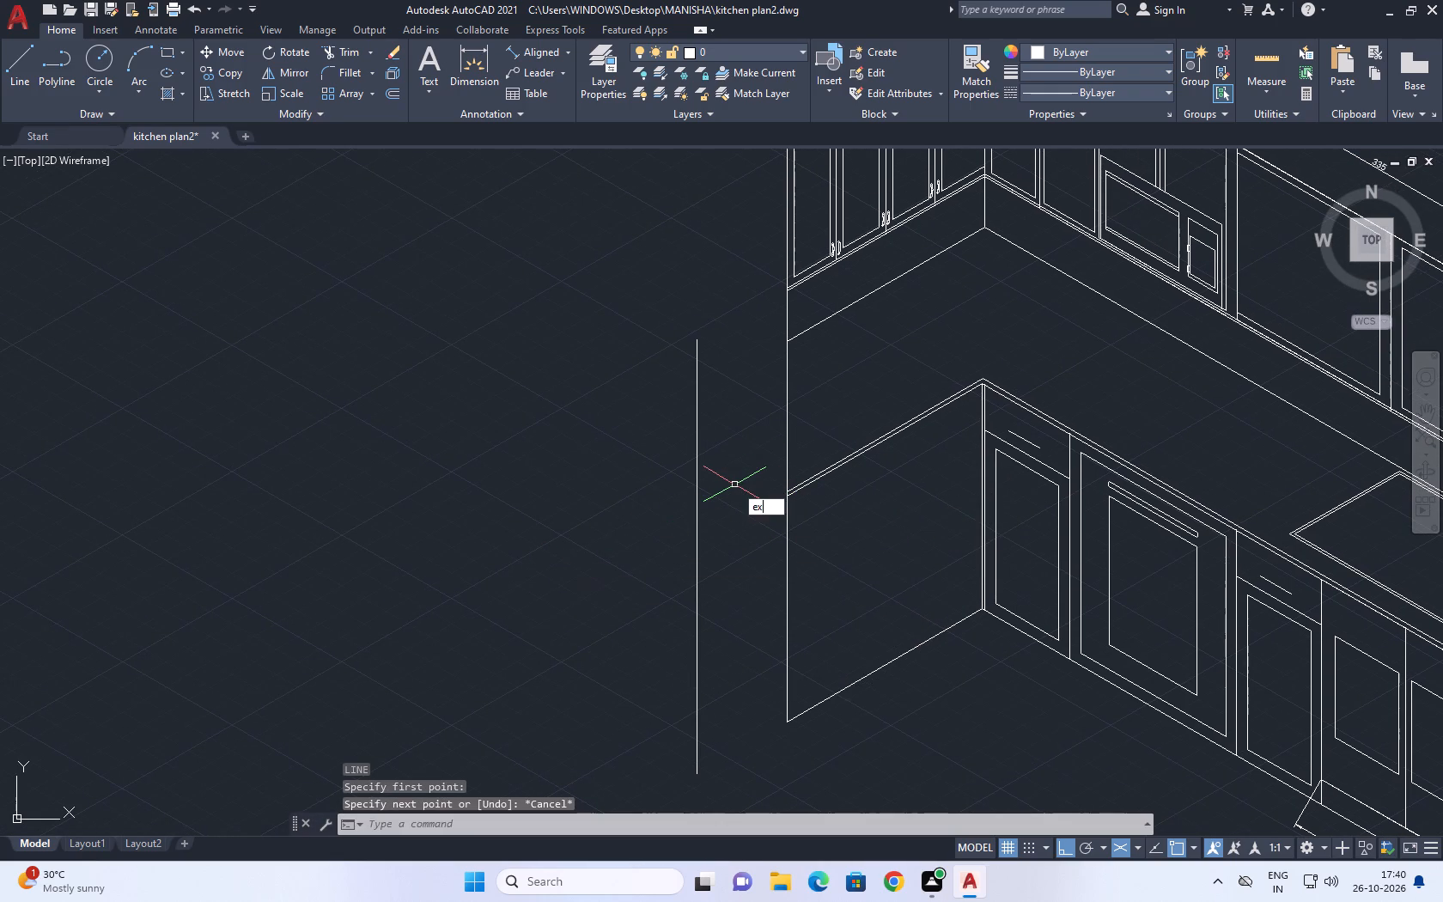
key("space")
left_click(827, 436)
left_click_drag(827, 535, 830, 545)
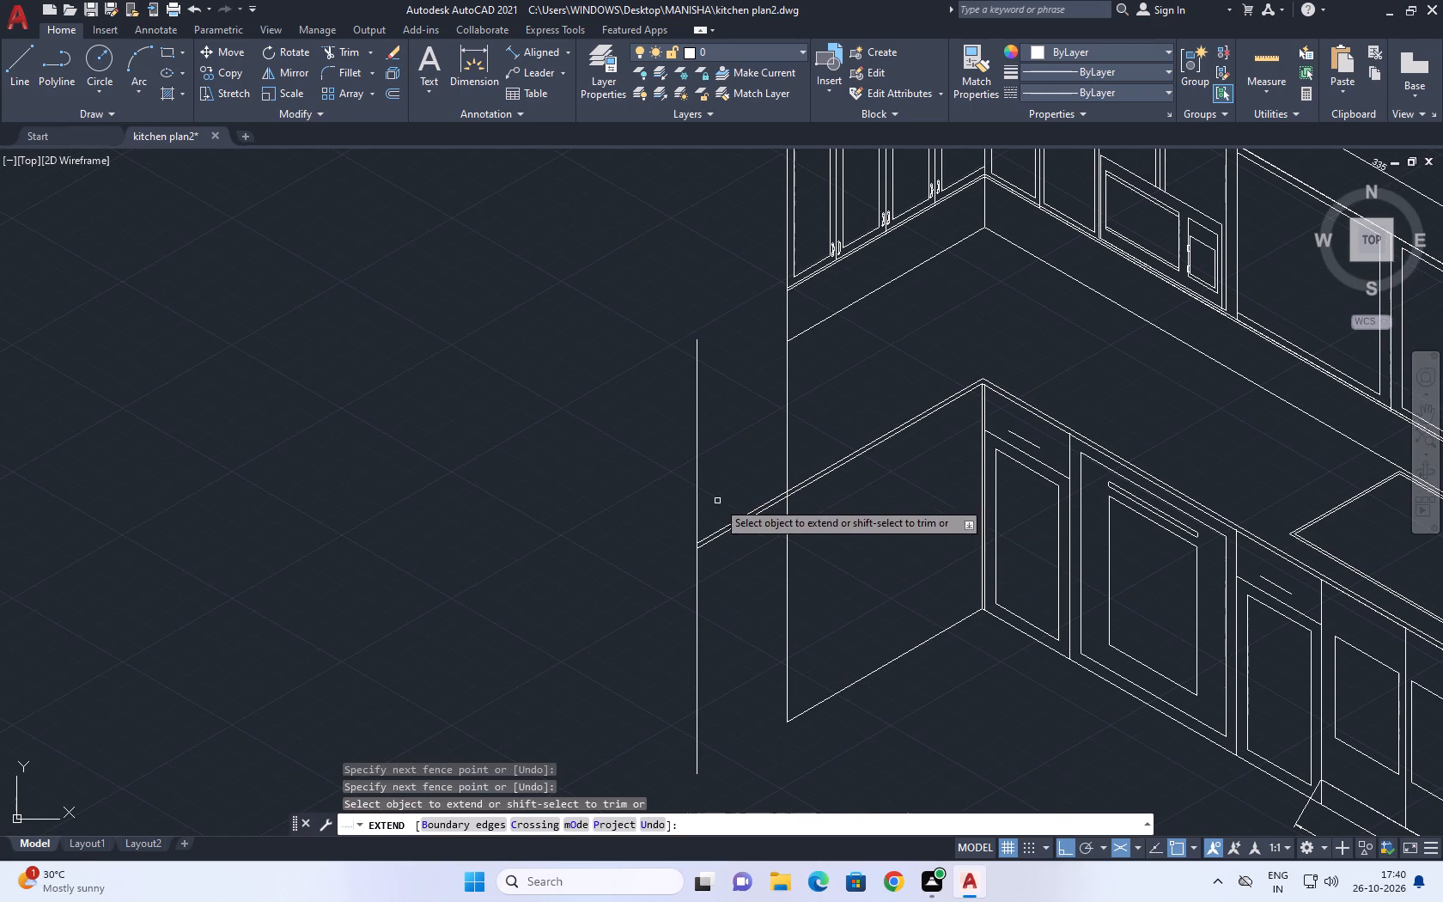
key("Escape")
Draw a line along the countertop's upper edge from the copied vertical line to the original vertical line.
middle_click_drag(683, 540, 705, 485)
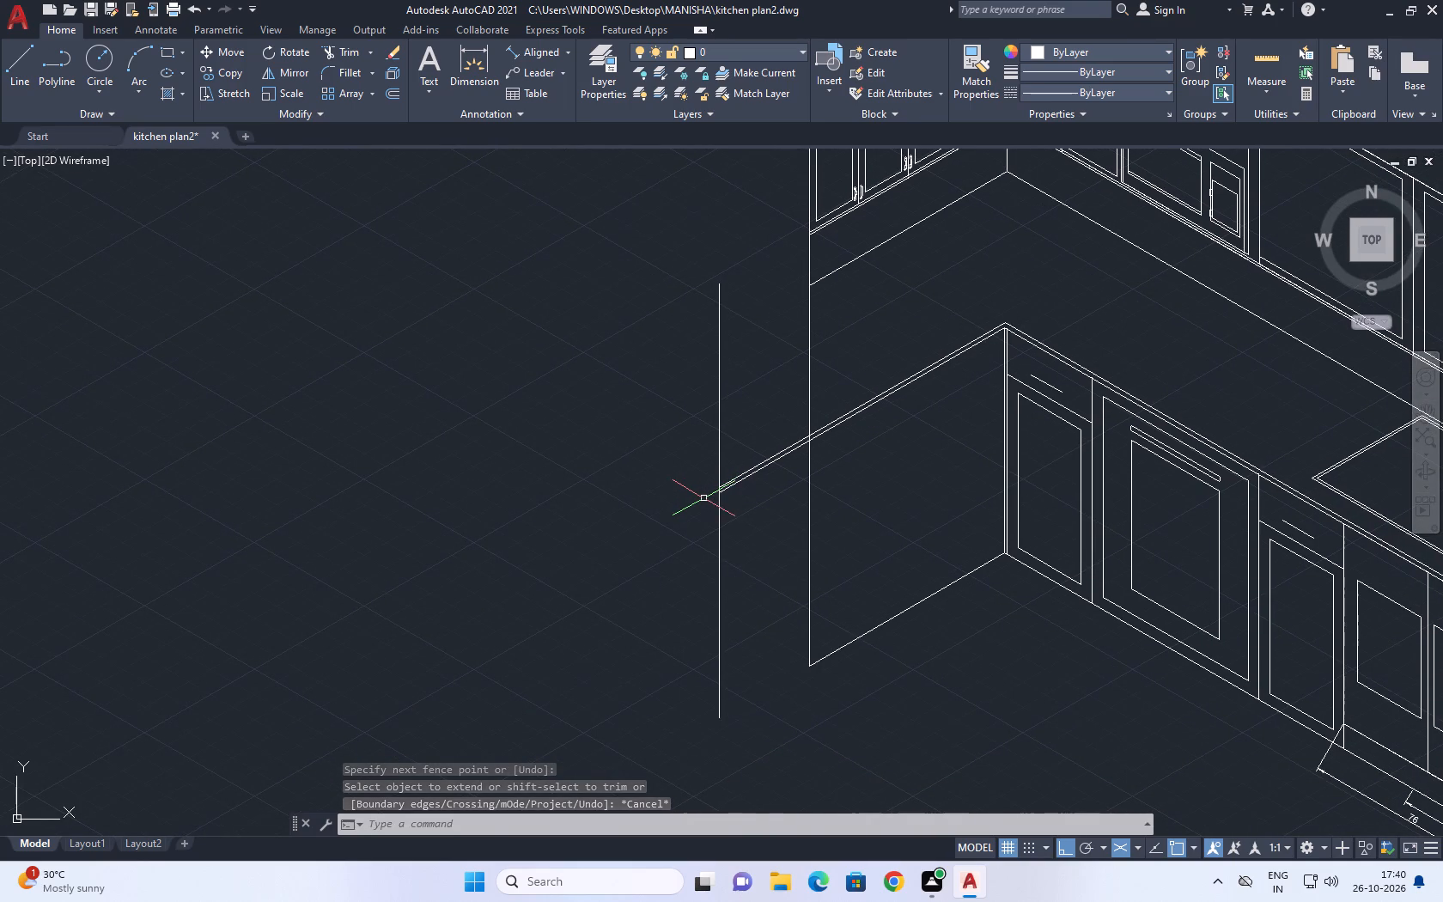
middle_click_drag(808, 445, 807, 466)
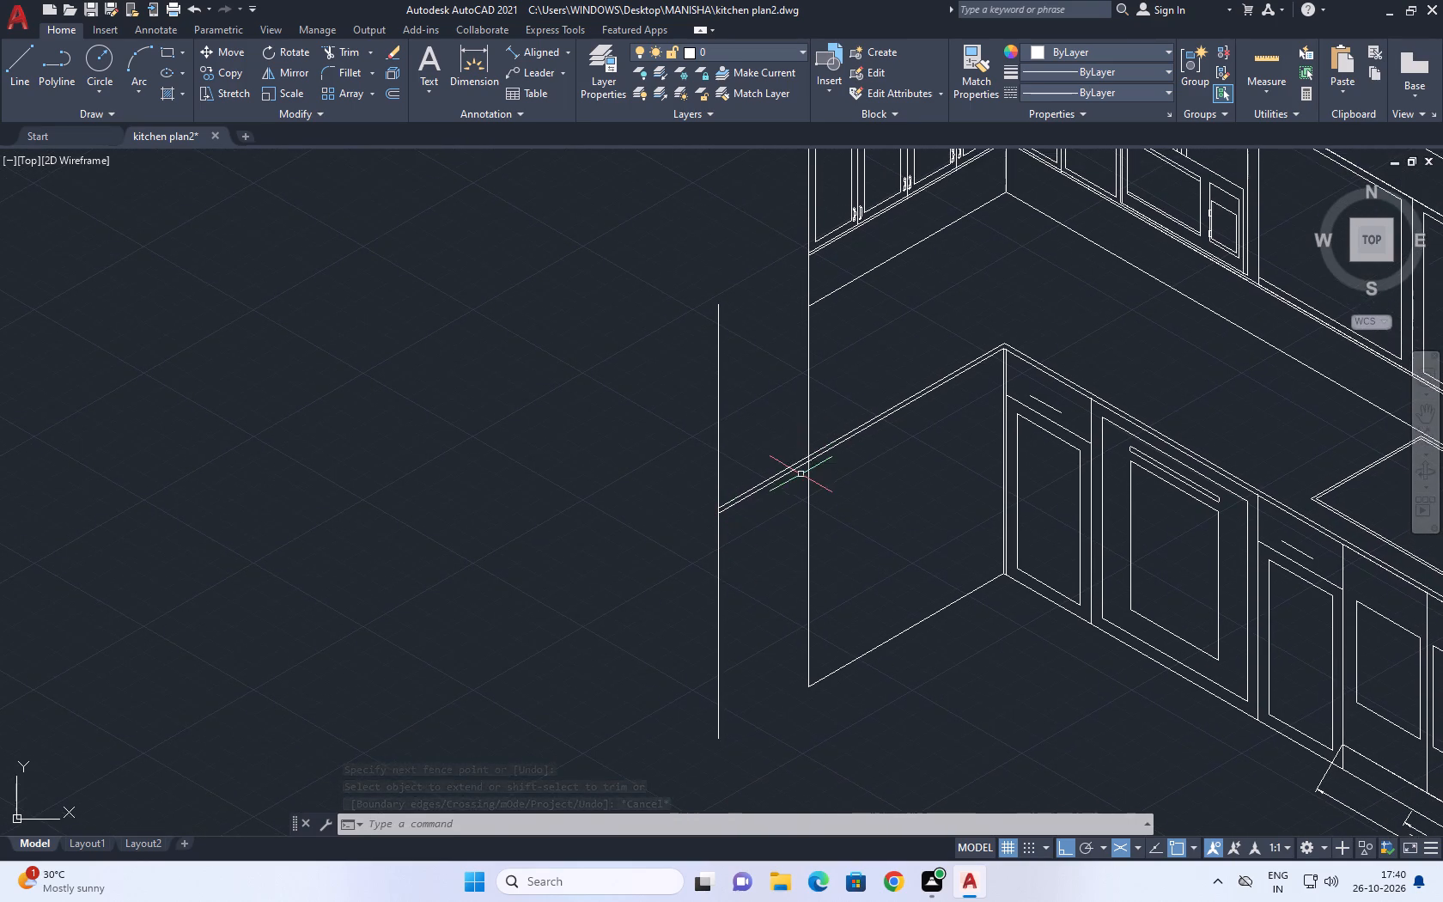
scroll(797, 472, "up", 2)
left_click(784, 454)
middle_click_drag(775, 472, 775, 527)
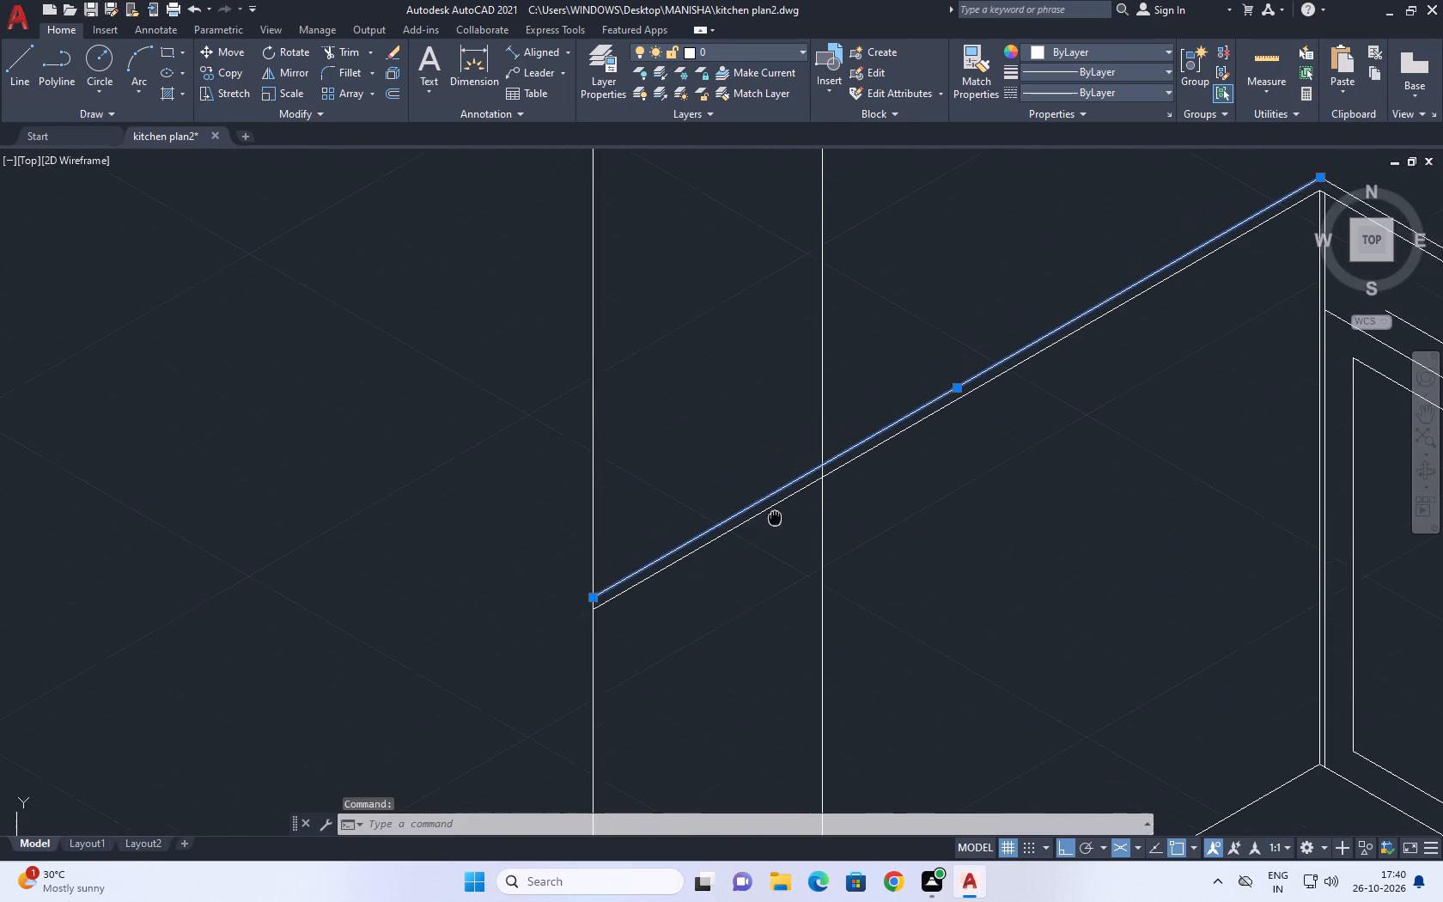
middle_click_drag(775, 527, 775, 537)
key("Escape")
key("l")
key("space")
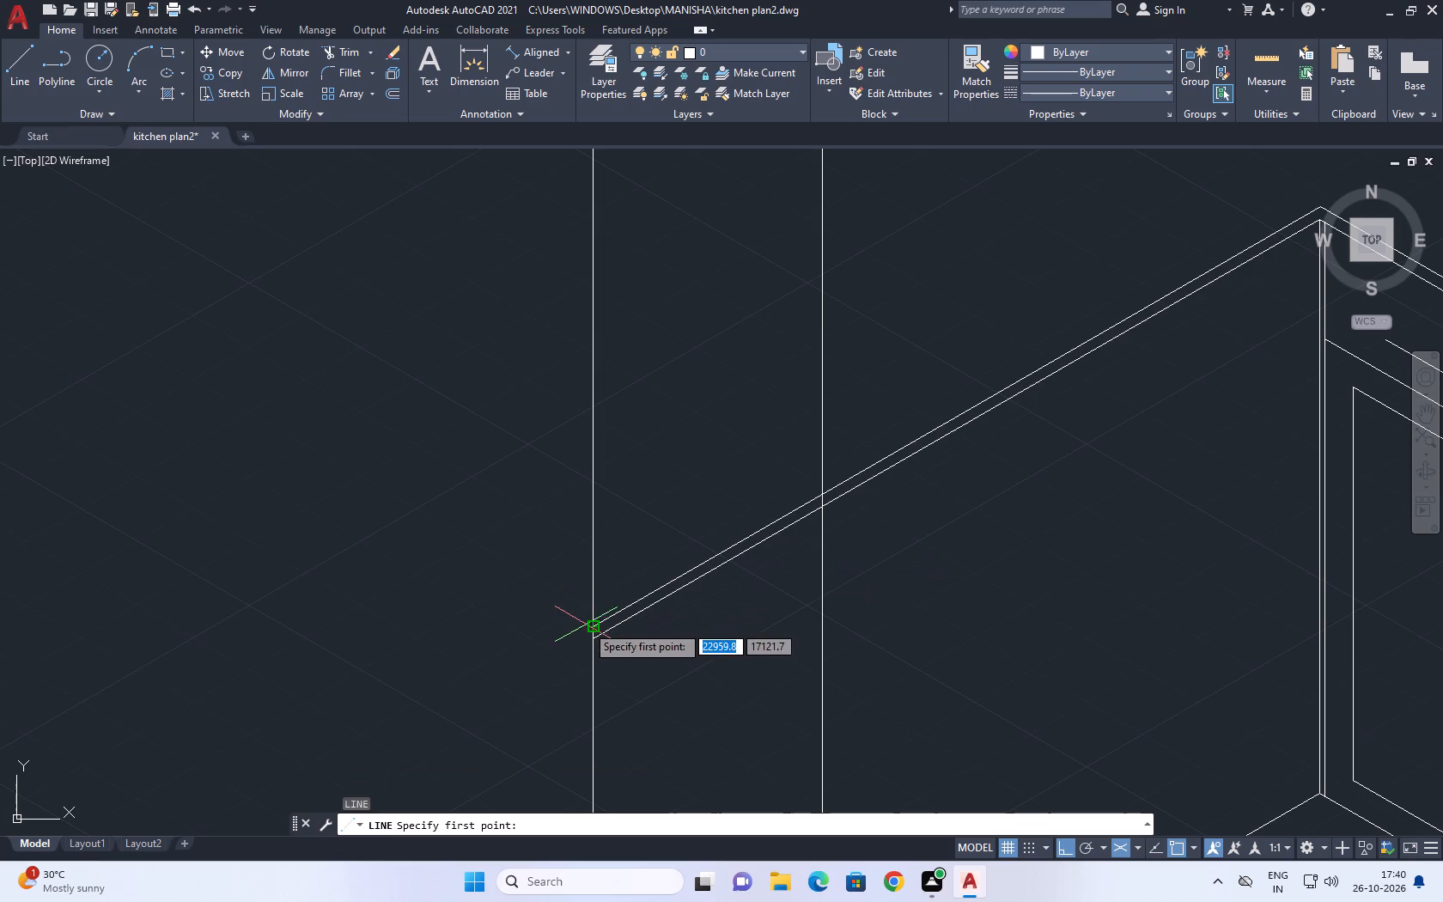
left_click(592, 625)
left_click(825, 491)
key("Escape")
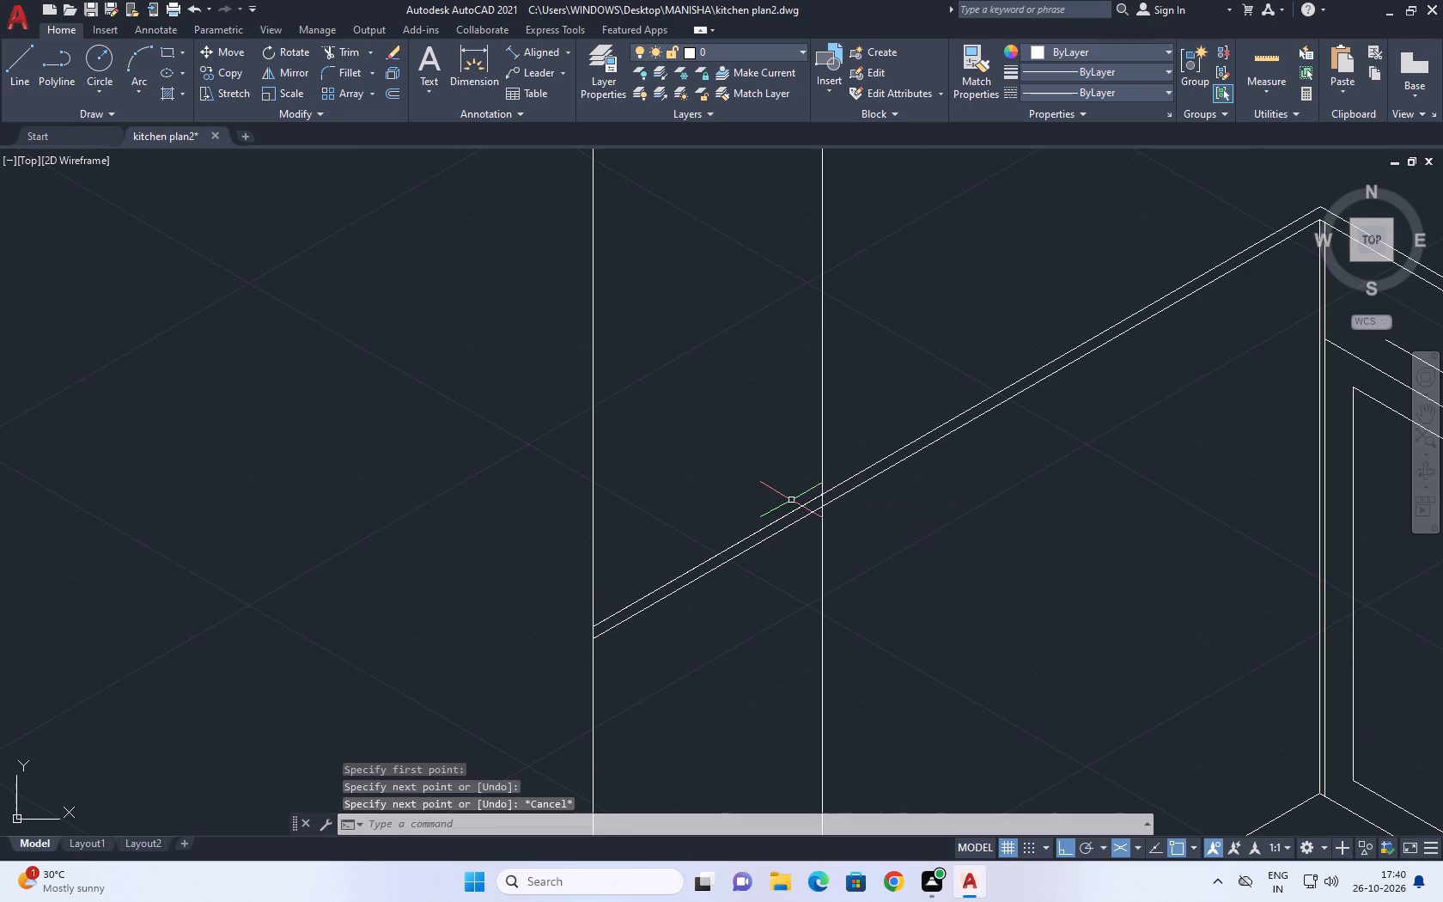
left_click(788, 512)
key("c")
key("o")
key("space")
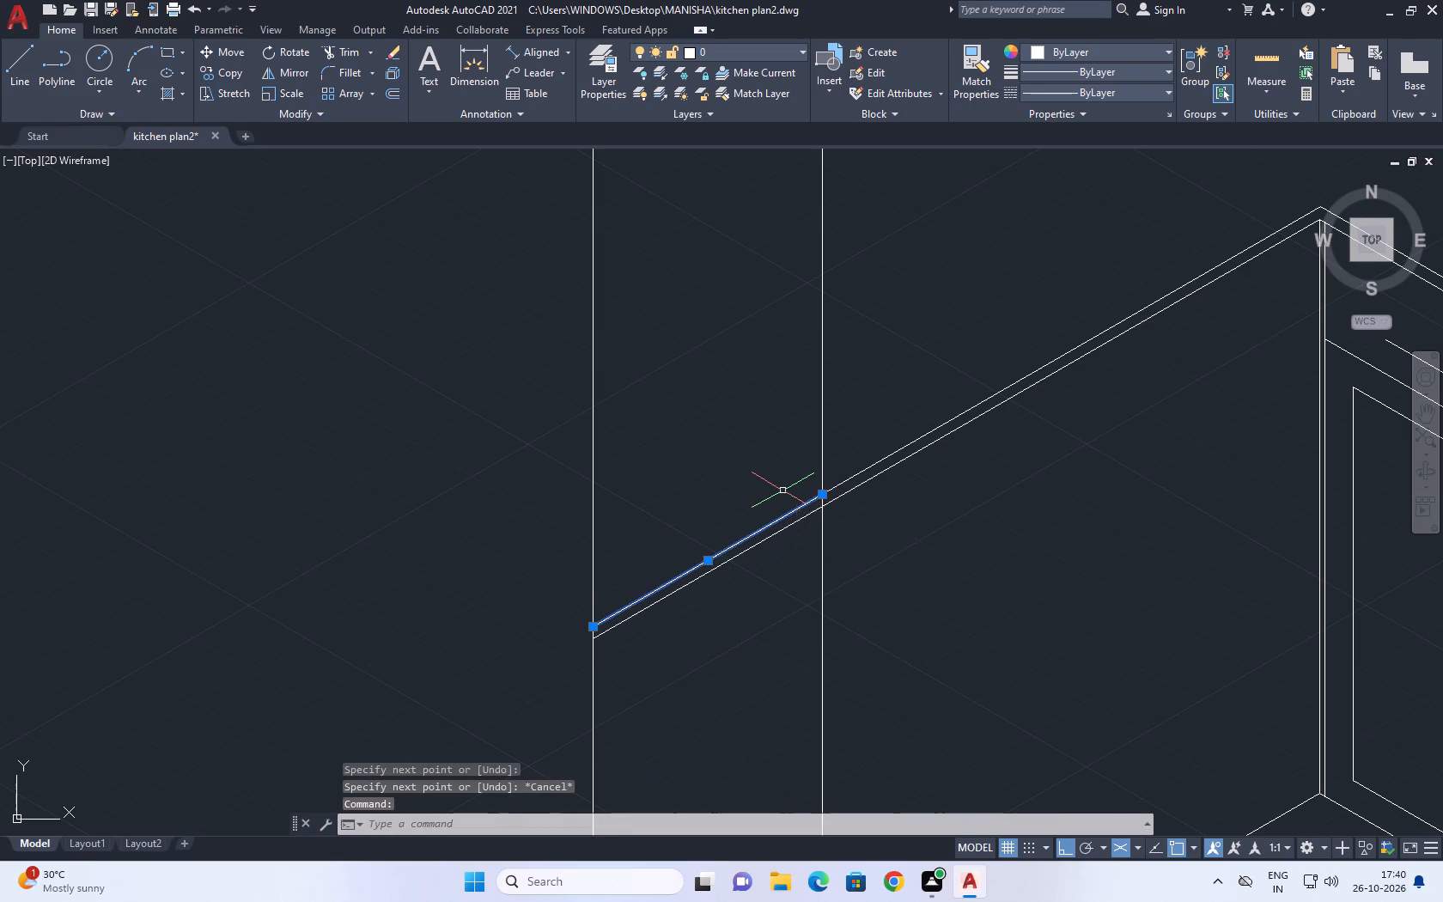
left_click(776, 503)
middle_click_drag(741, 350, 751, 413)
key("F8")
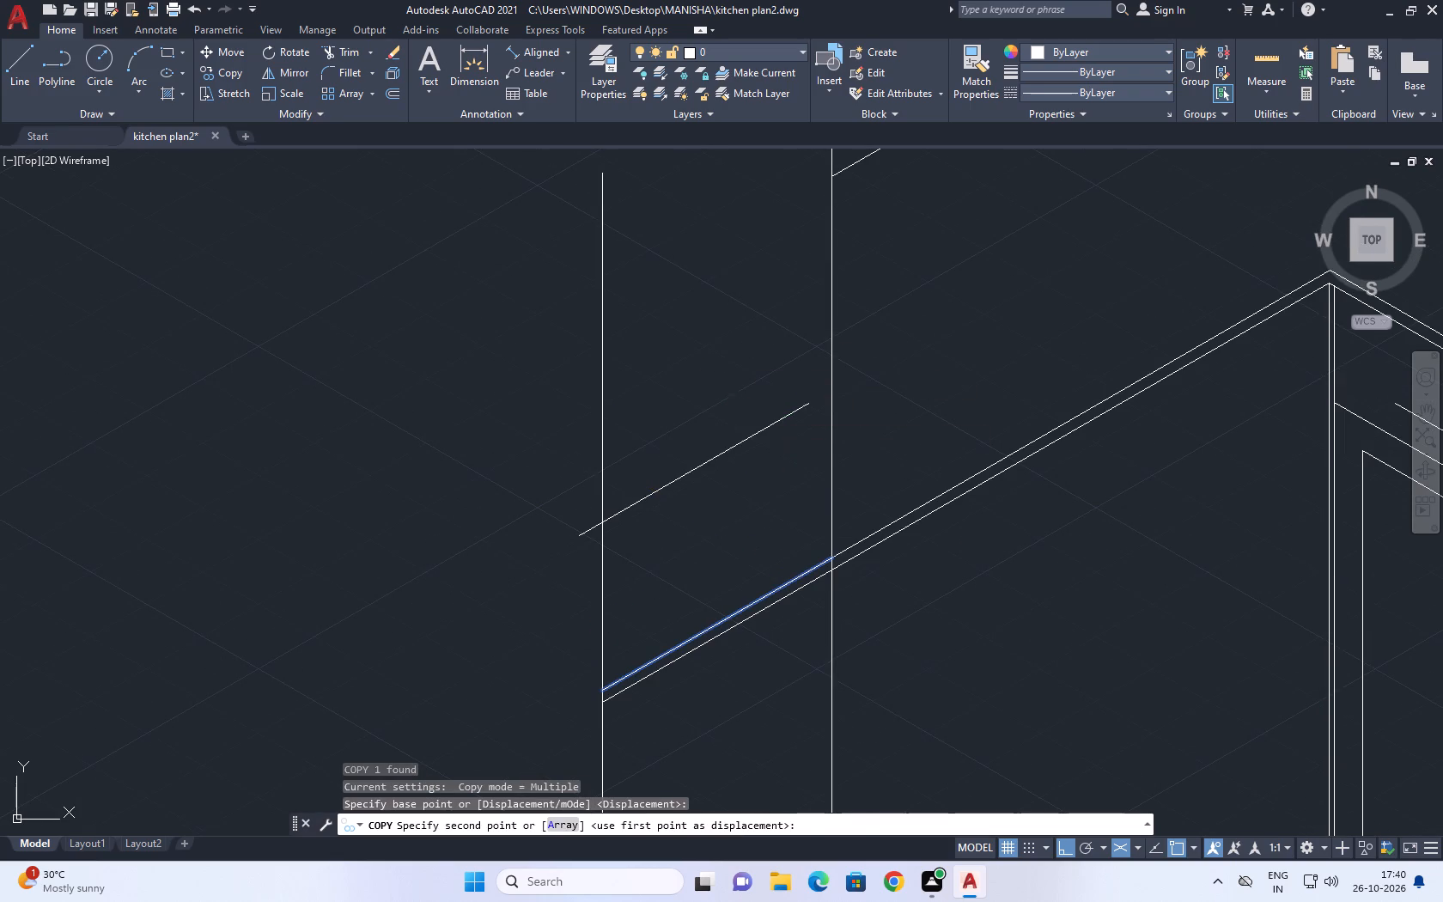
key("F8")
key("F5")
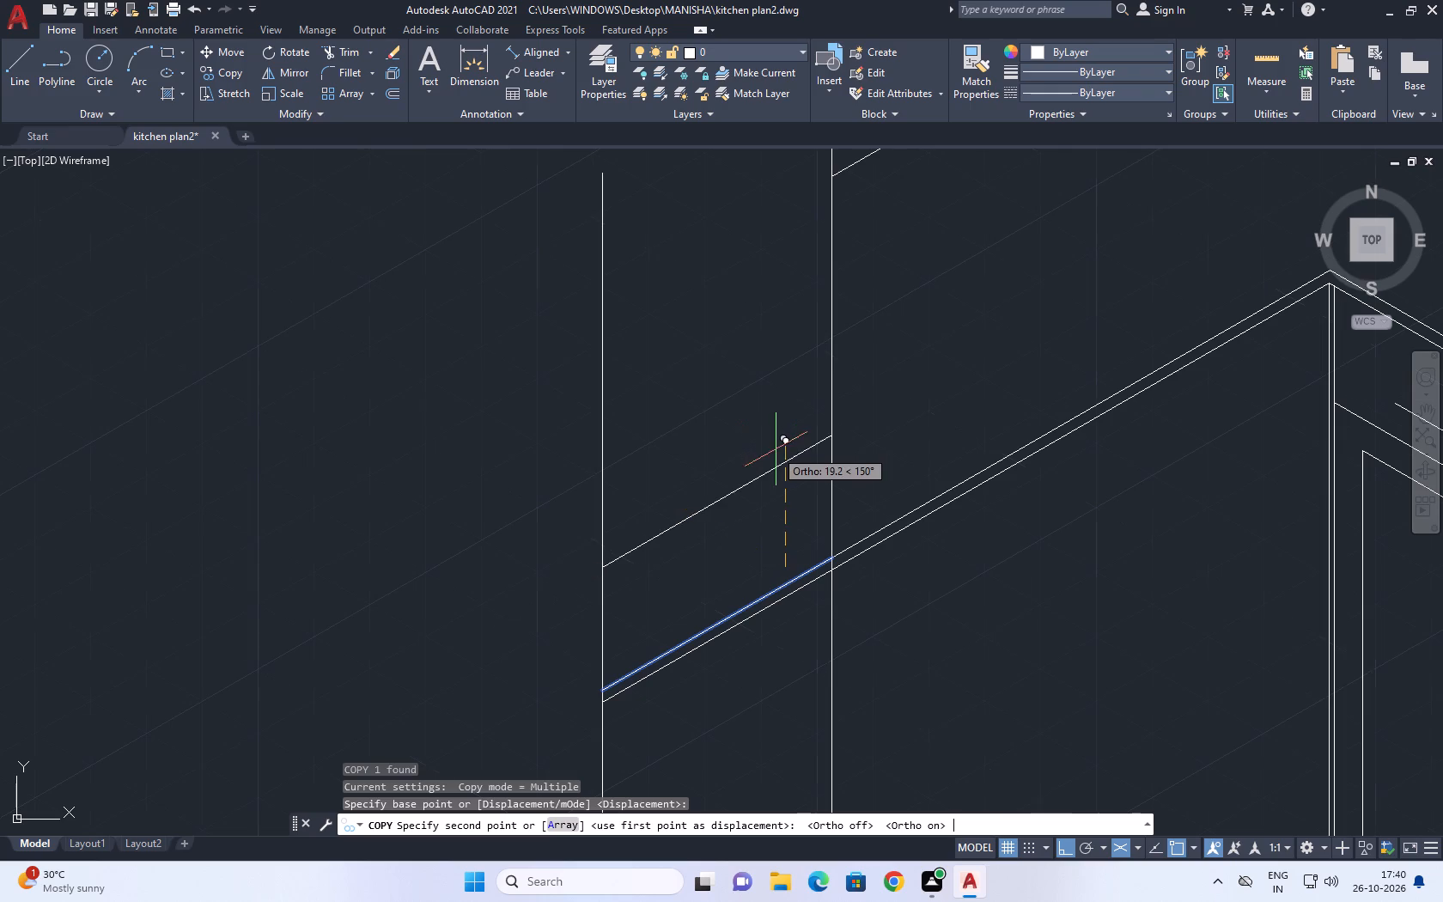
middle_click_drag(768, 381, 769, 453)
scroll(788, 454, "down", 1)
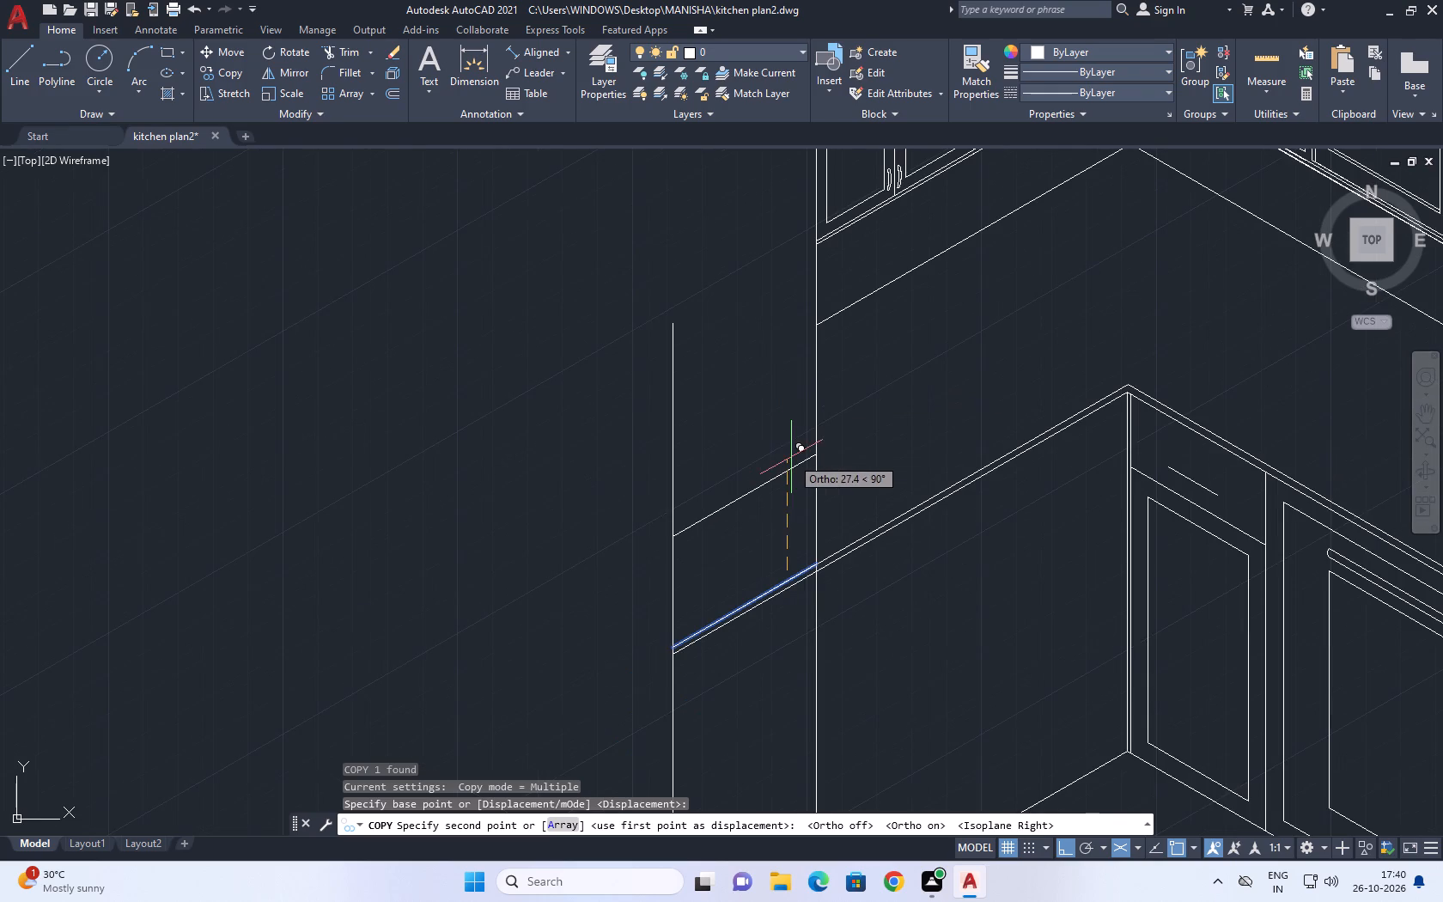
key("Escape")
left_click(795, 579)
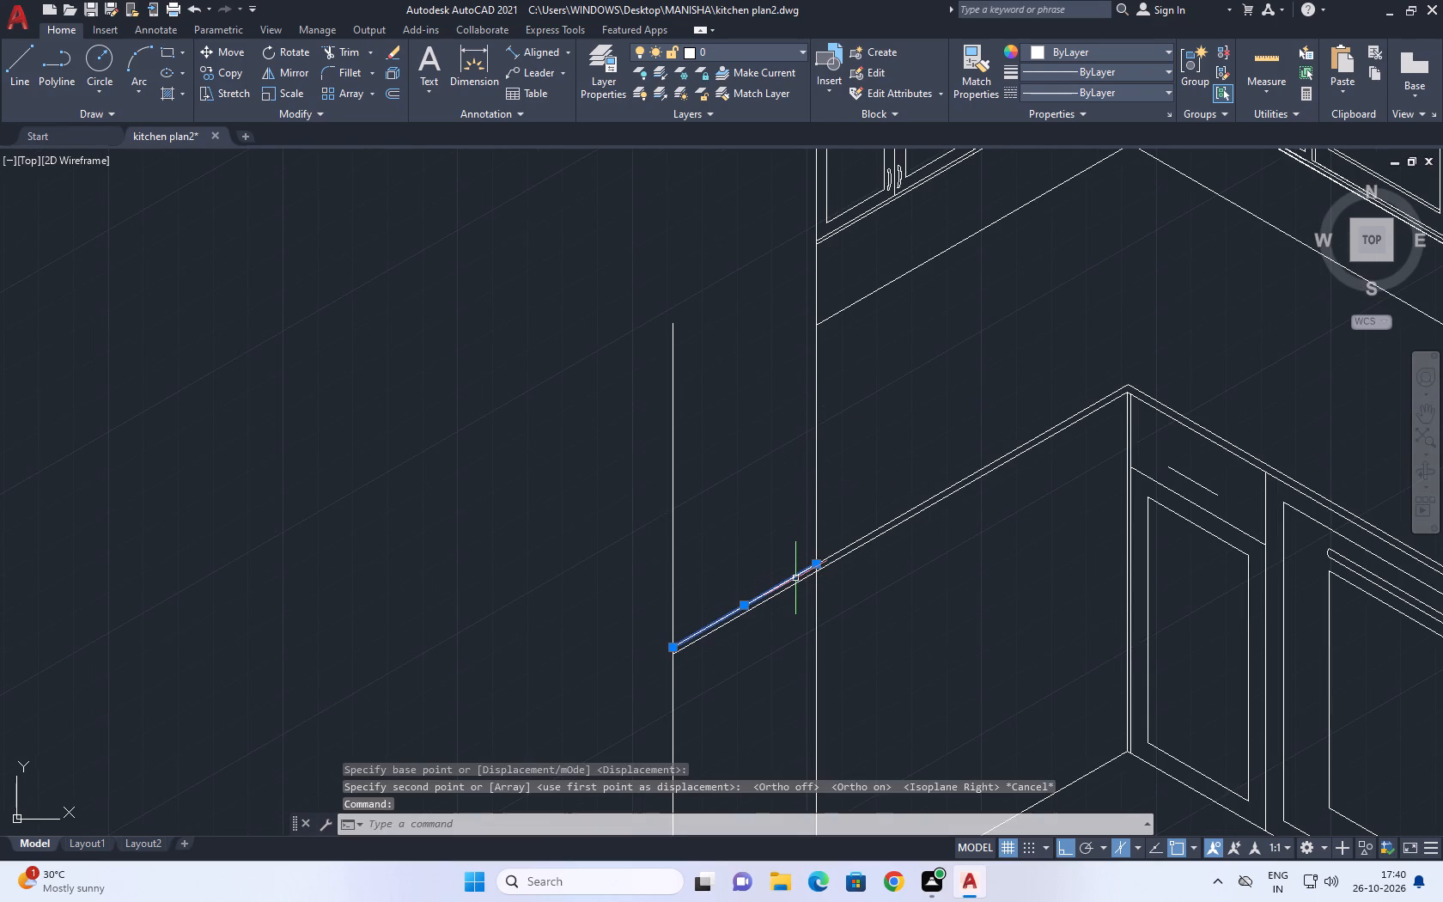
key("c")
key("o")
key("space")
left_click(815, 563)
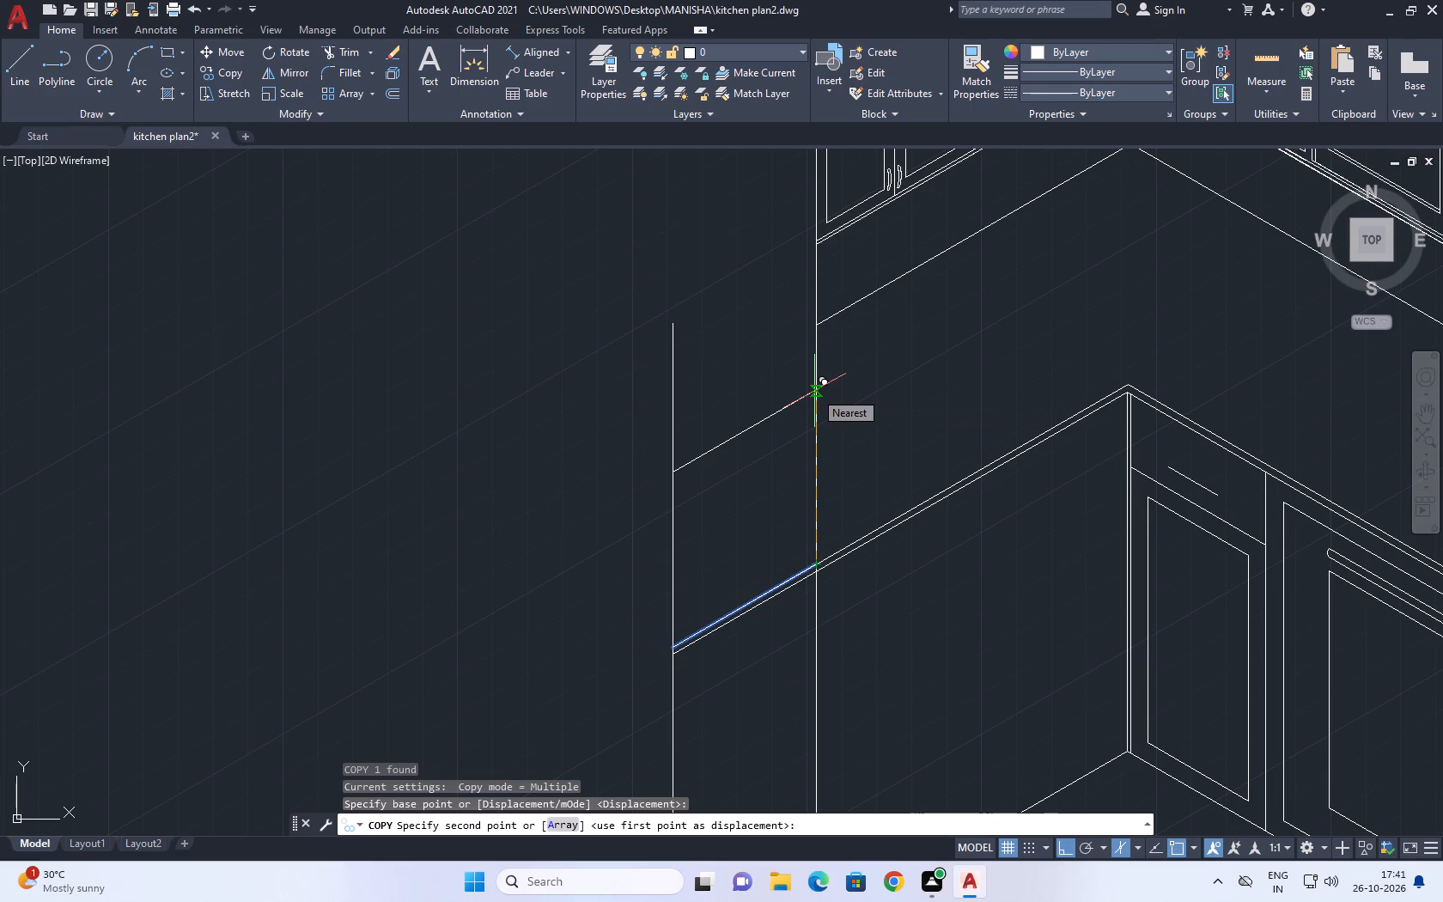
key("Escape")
Draw a floor line from the short run's outer lower corner to the lower end of the copied vertical line.
scroll(814, 387, "down", 2)
key("l")
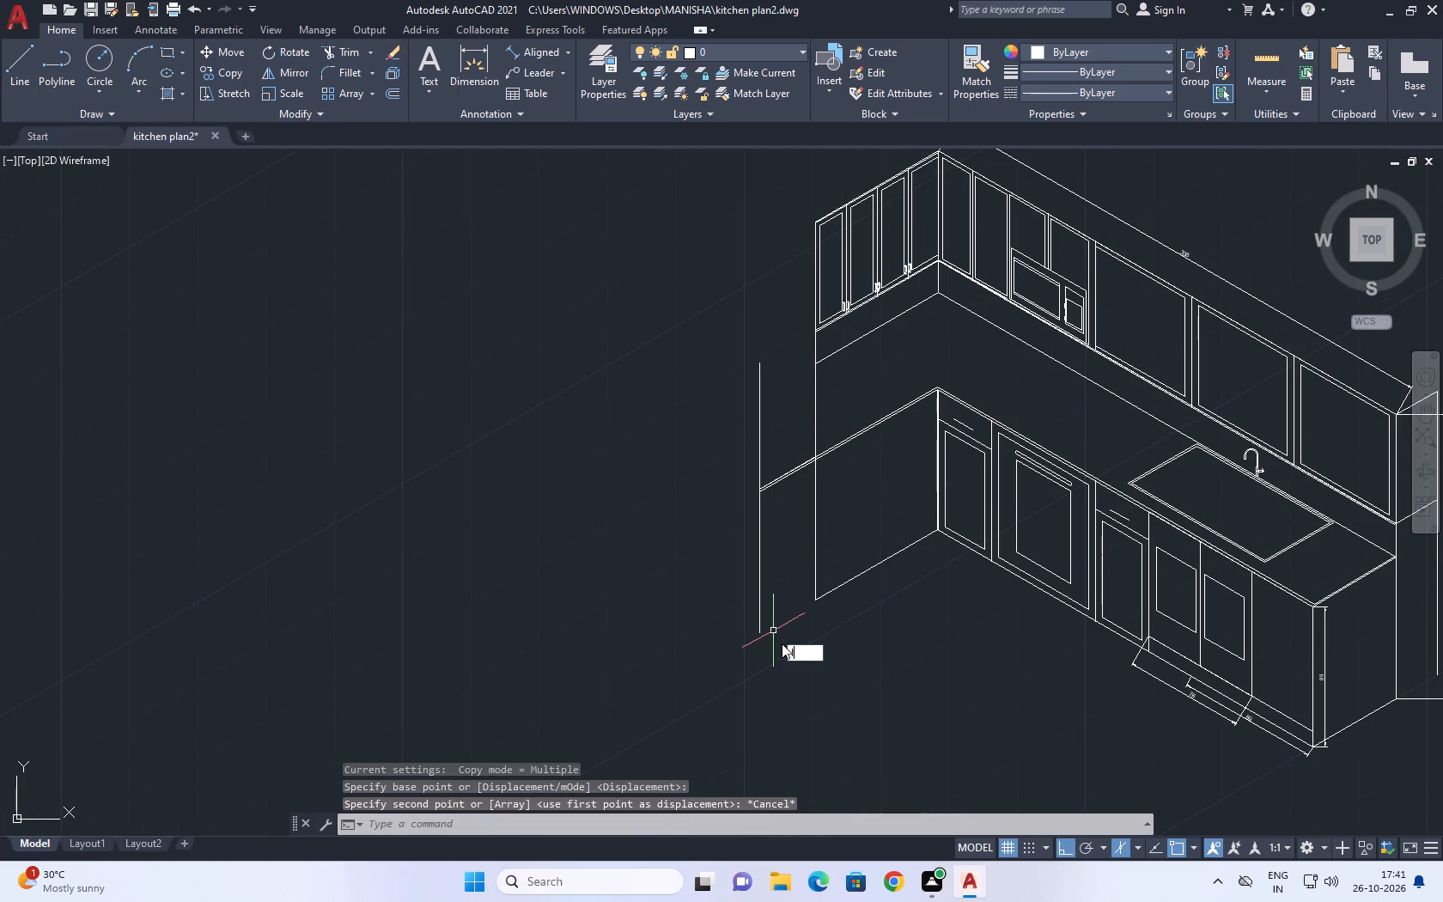
key("space")
scroll(786, 636, "up", 1)
left_click(830, 580)
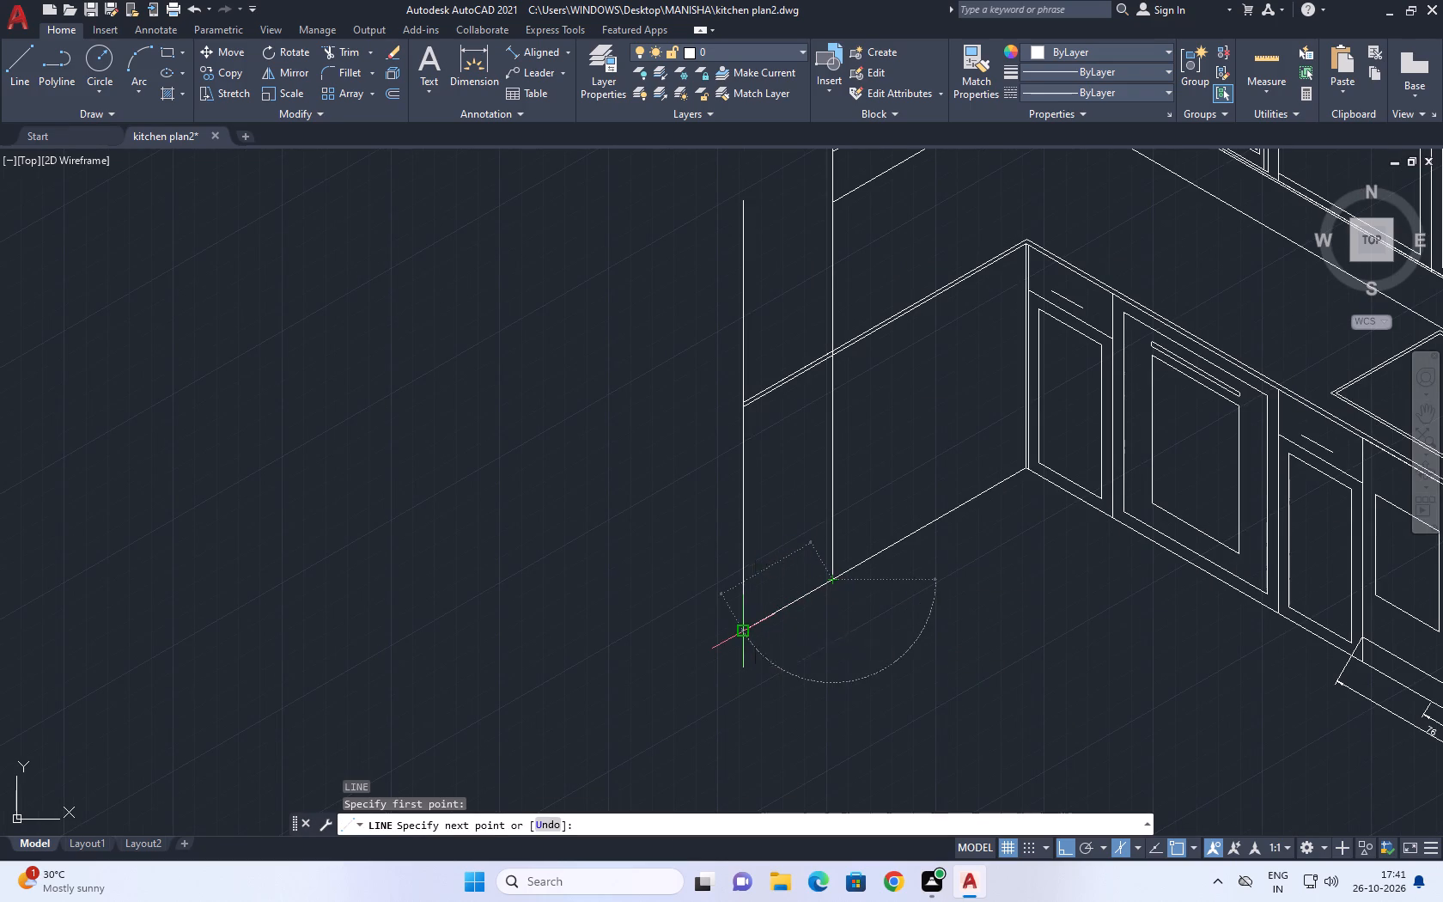
left_click(741, 631)
key("Escape")
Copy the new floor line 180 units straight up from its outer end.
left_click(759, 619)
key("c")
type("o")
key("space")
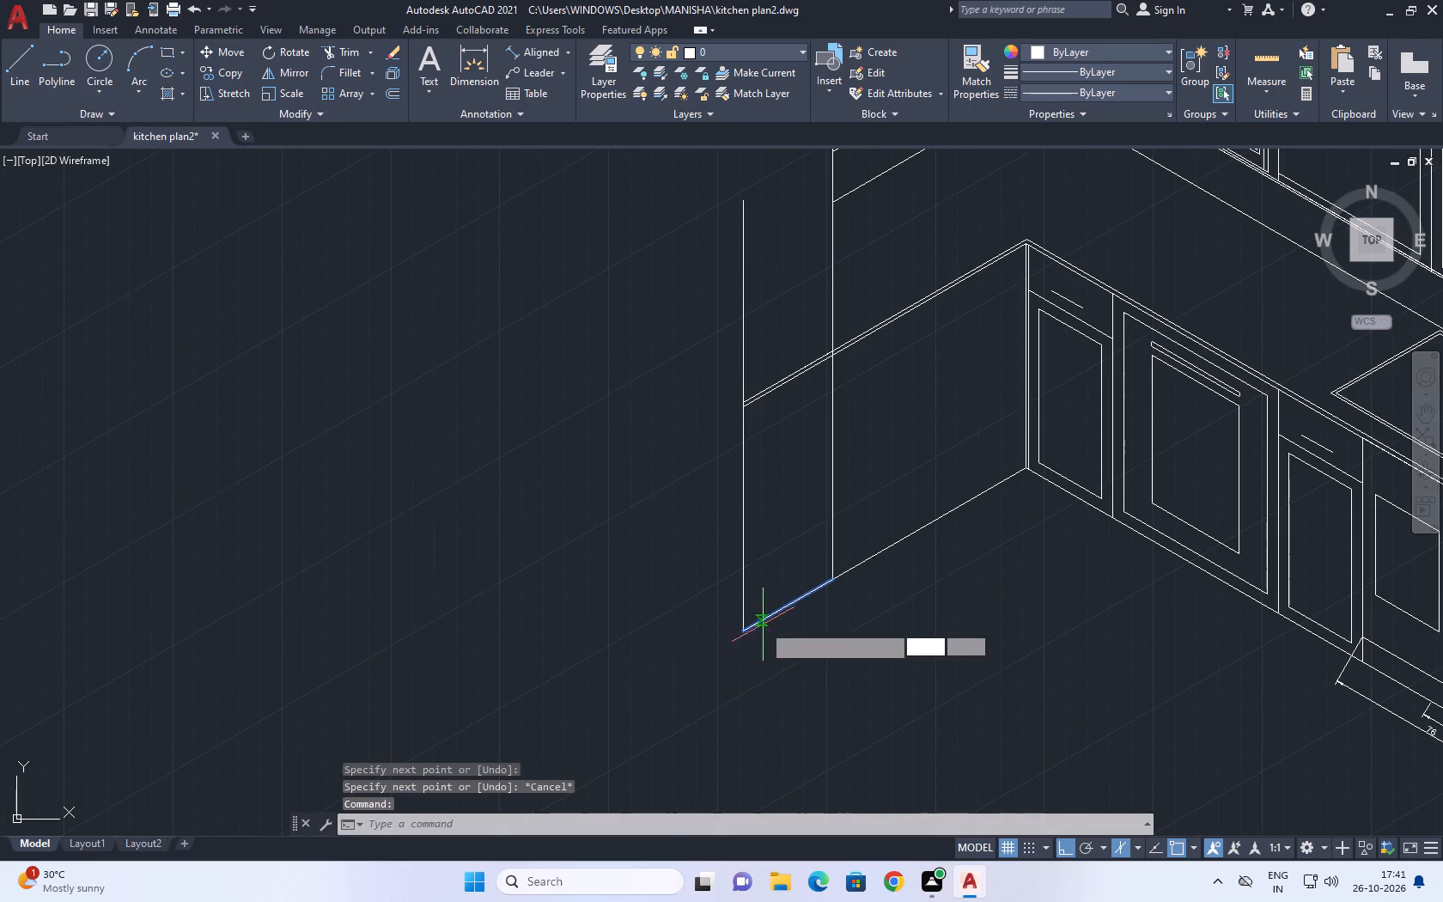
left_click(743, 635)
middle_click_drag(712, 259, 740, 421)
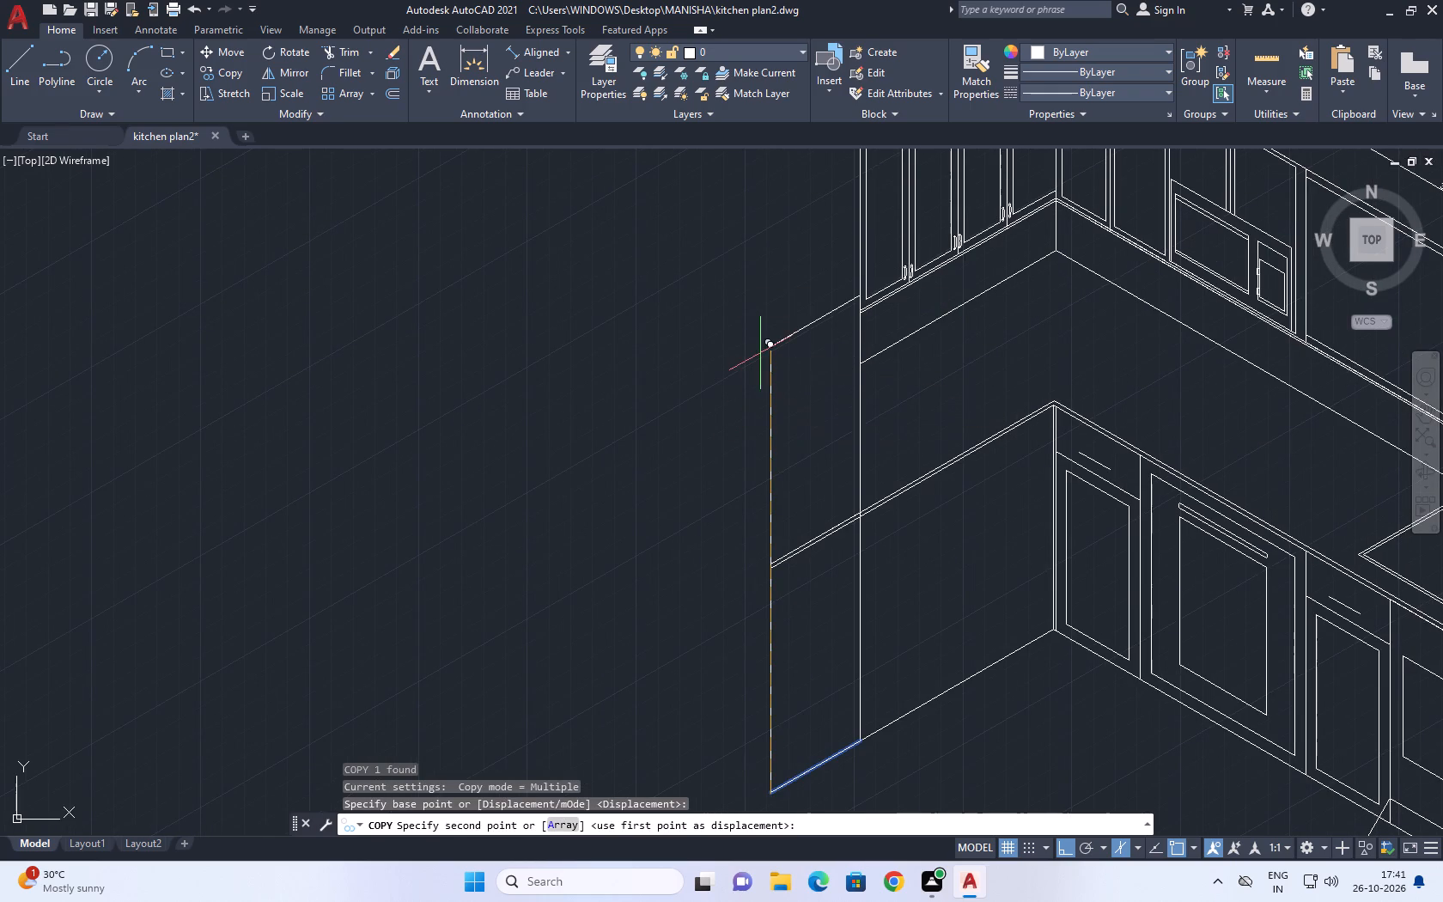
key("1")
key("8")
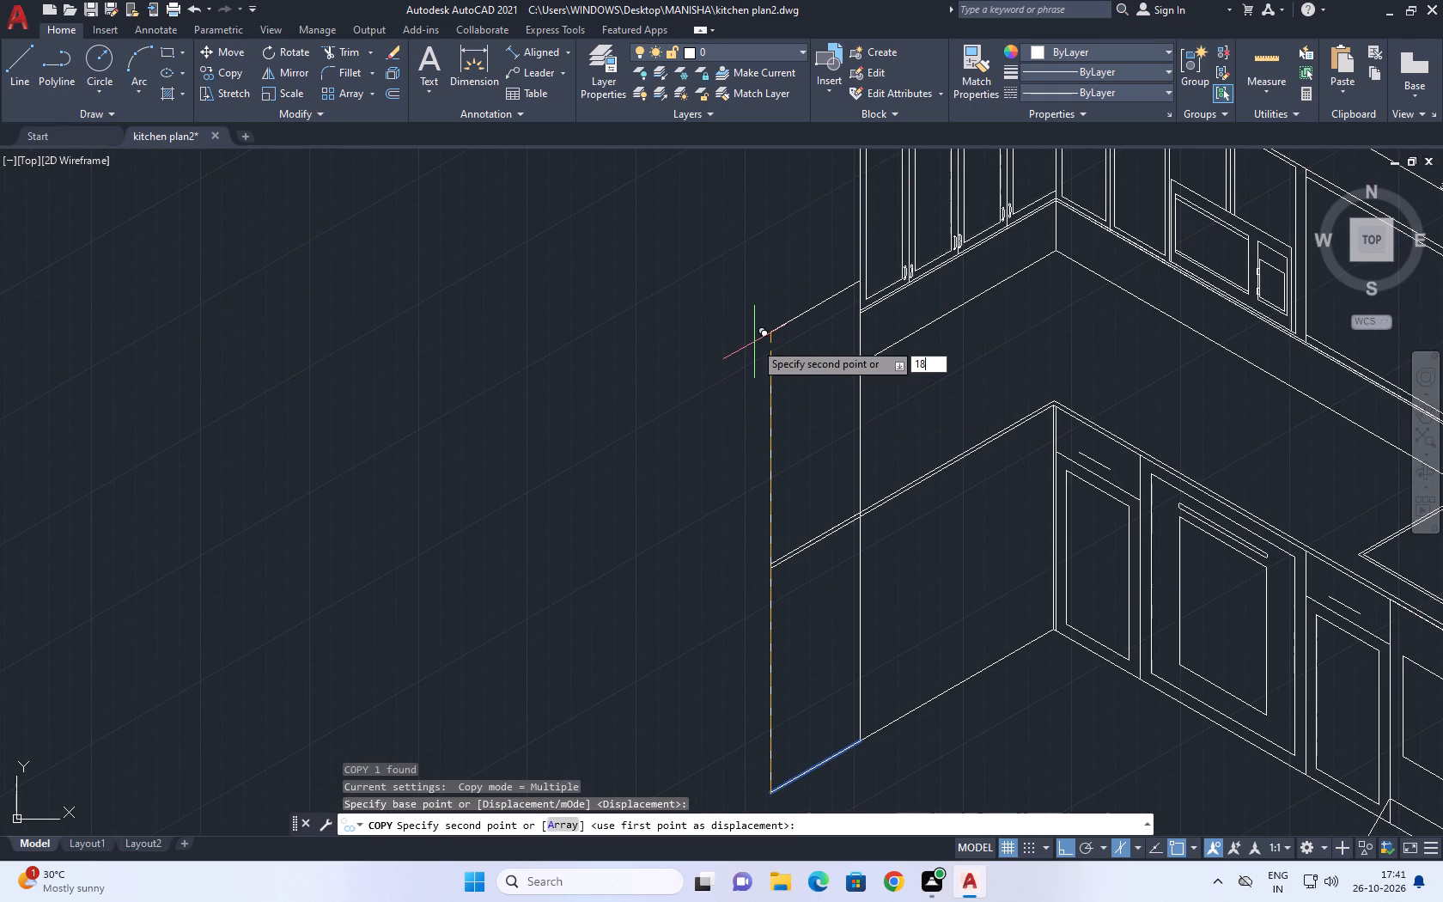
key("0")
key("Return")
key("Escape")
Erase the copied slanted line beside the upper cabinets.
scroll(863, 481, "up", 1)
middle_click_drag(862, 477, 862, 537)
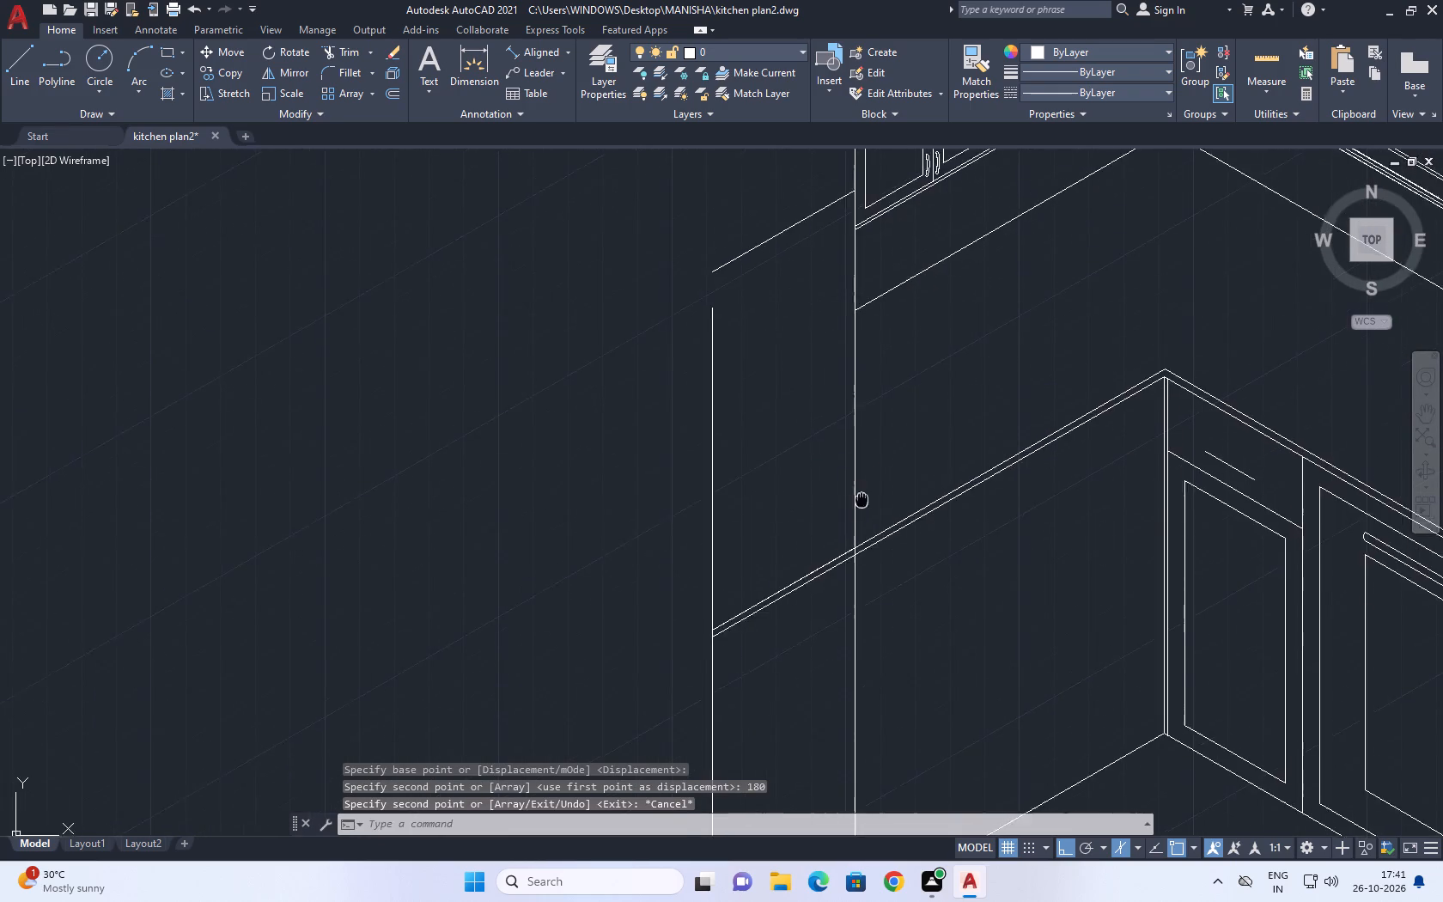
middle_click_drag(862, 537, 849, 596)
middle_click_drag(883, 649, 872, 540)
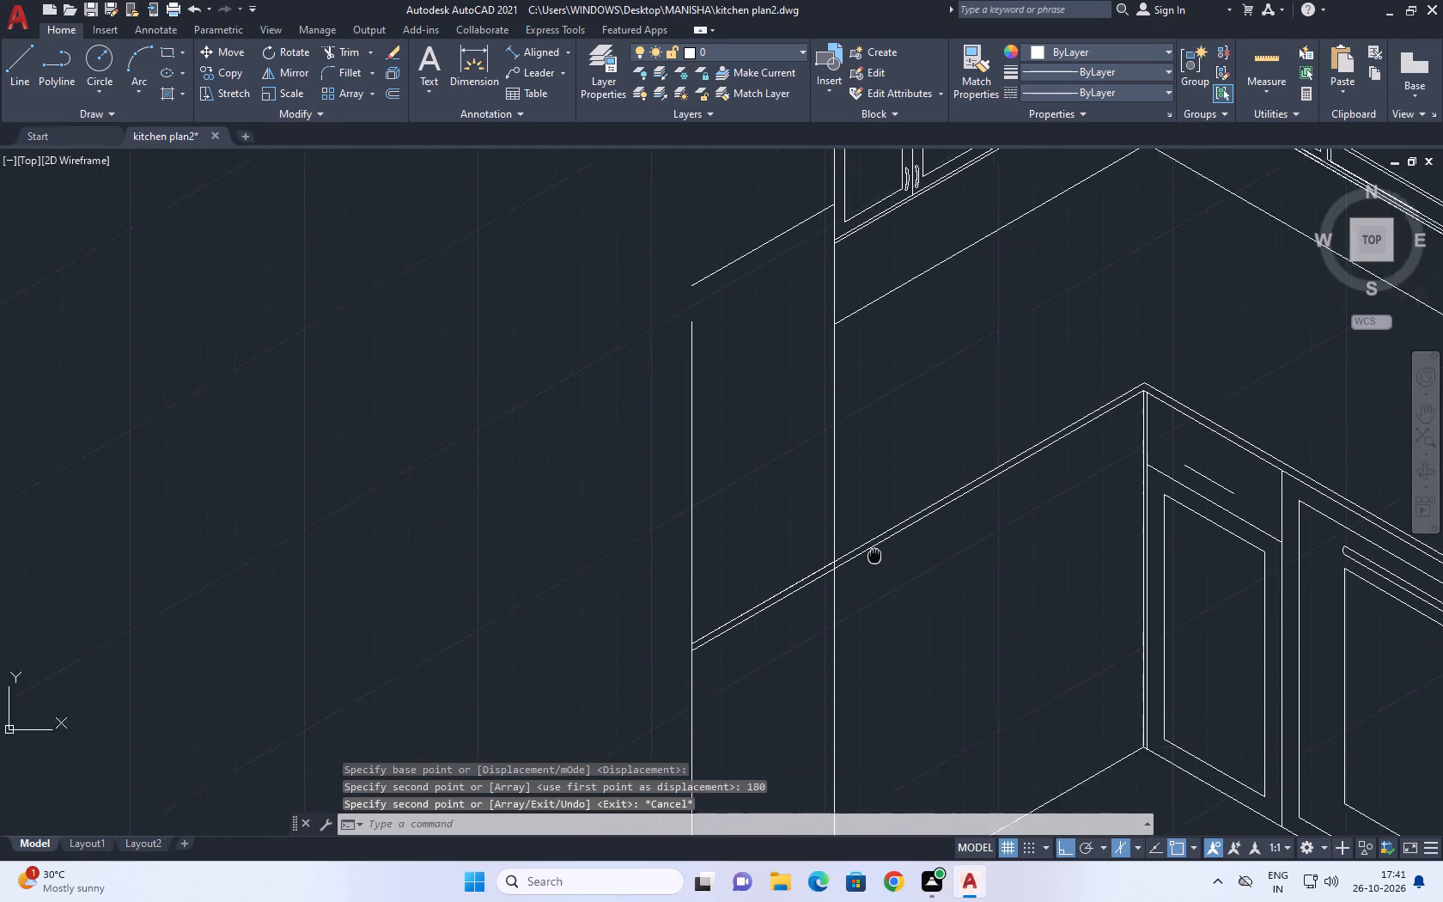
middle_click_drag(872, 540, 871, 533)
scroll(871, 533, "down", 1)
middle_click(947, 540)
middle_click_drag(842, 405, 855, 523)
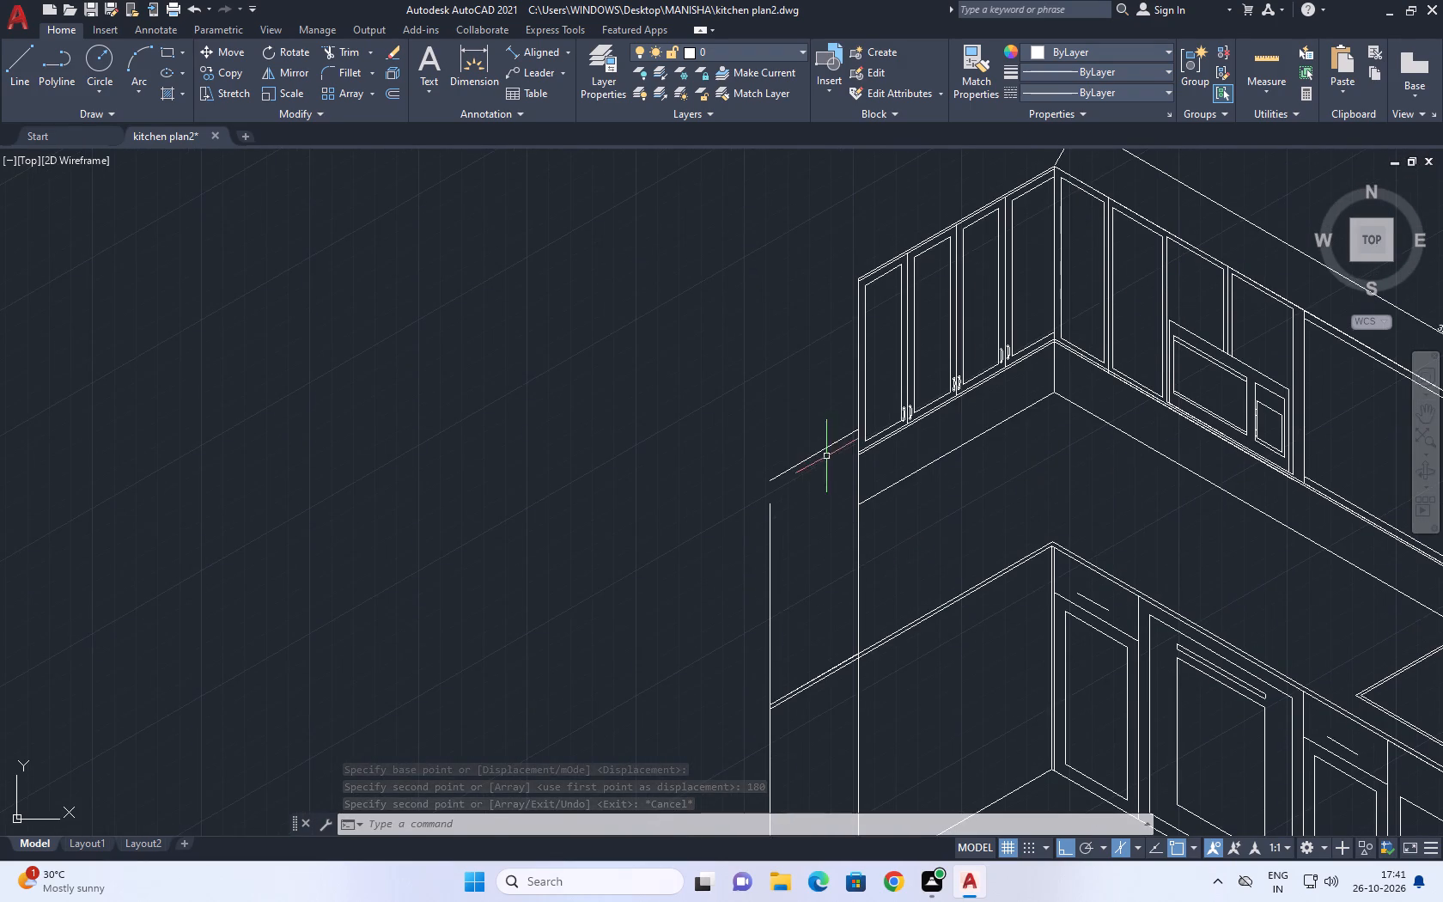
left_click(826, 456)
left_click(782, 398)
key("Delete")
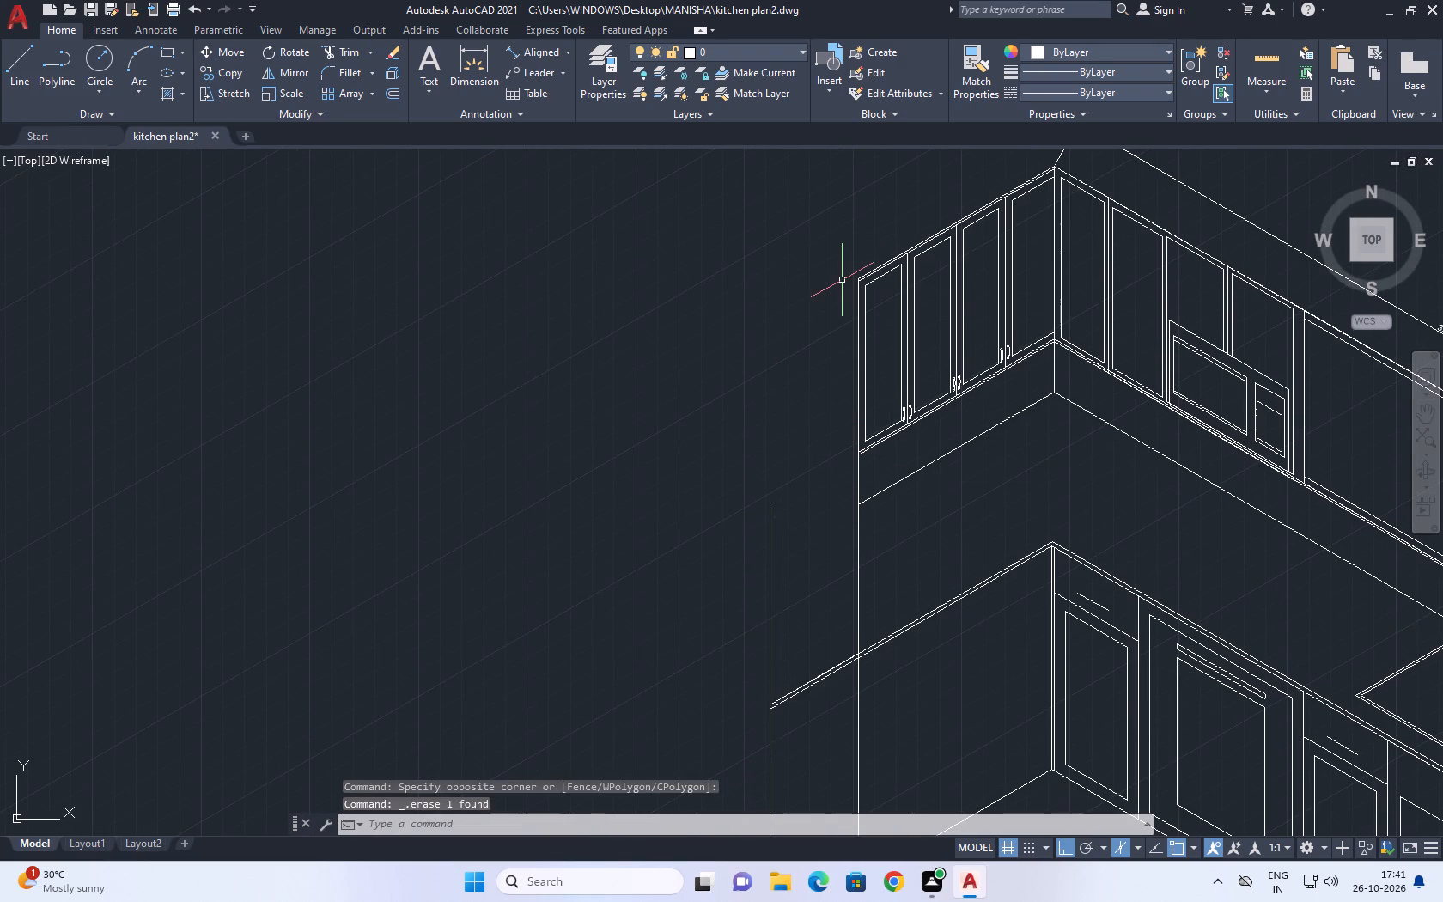
Draw a 60-unit line outward along the isometric axis from the upper cabinets' outer top corner.
key("l")
key("space")
scroll(844, 280, "up", 2)
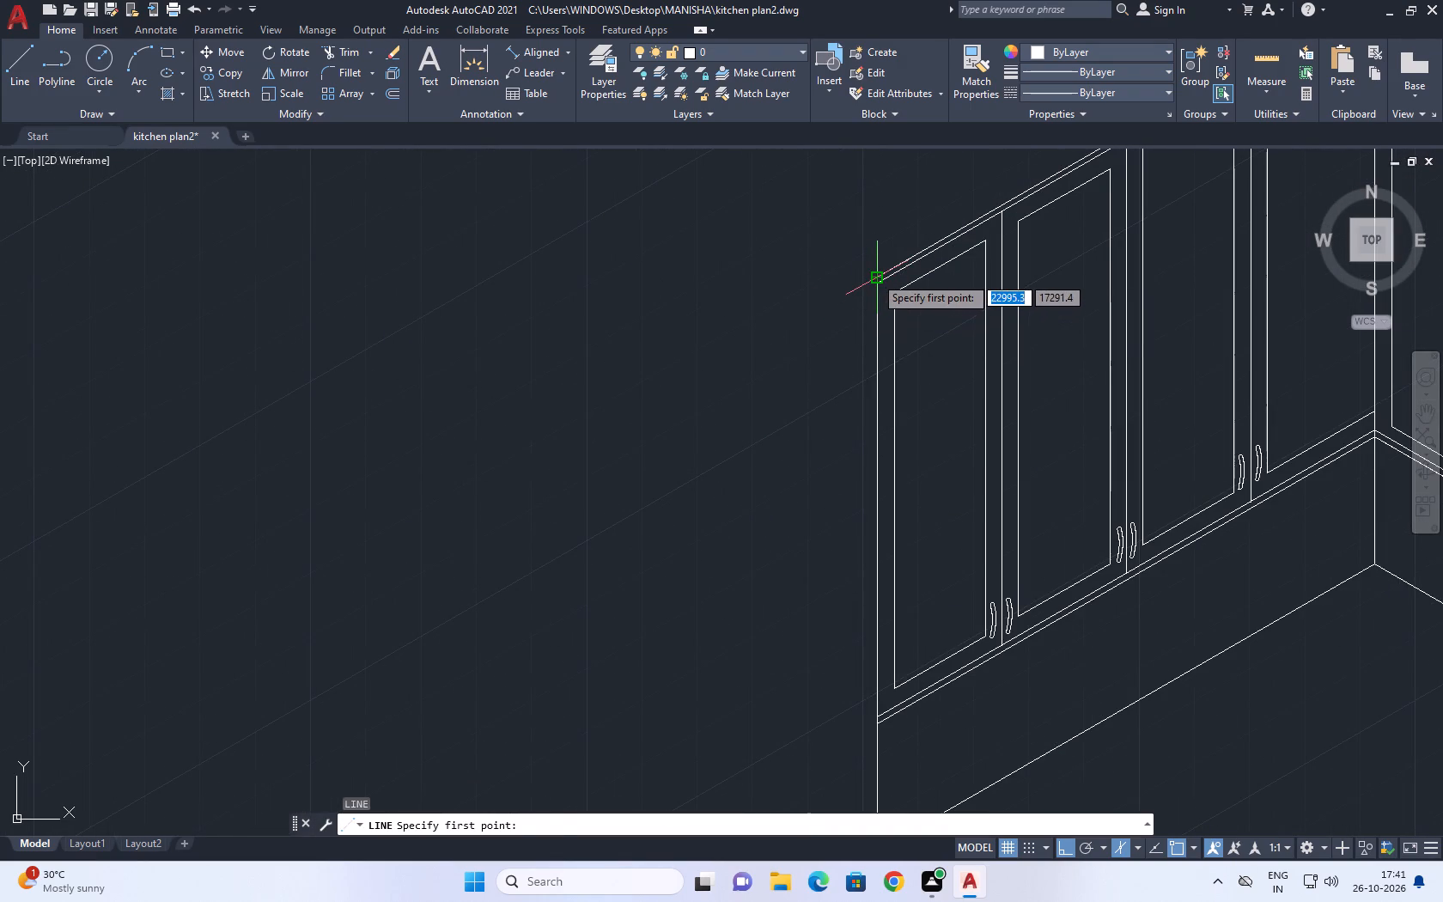
left_click(874, 276)
middle_click_drag(610, 436, 717, 334)
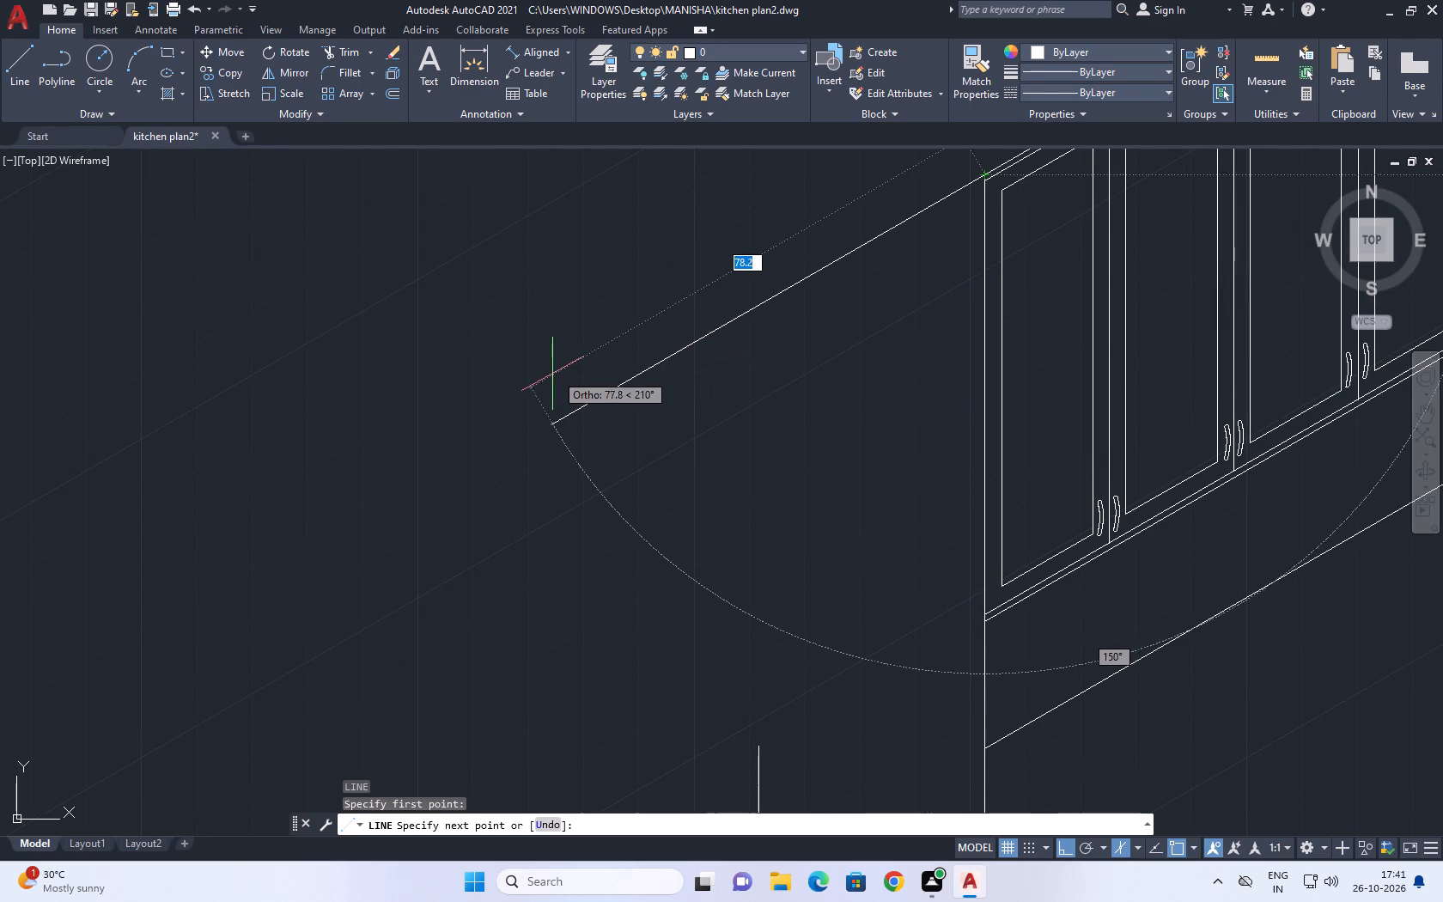
type("60")
key("Return")
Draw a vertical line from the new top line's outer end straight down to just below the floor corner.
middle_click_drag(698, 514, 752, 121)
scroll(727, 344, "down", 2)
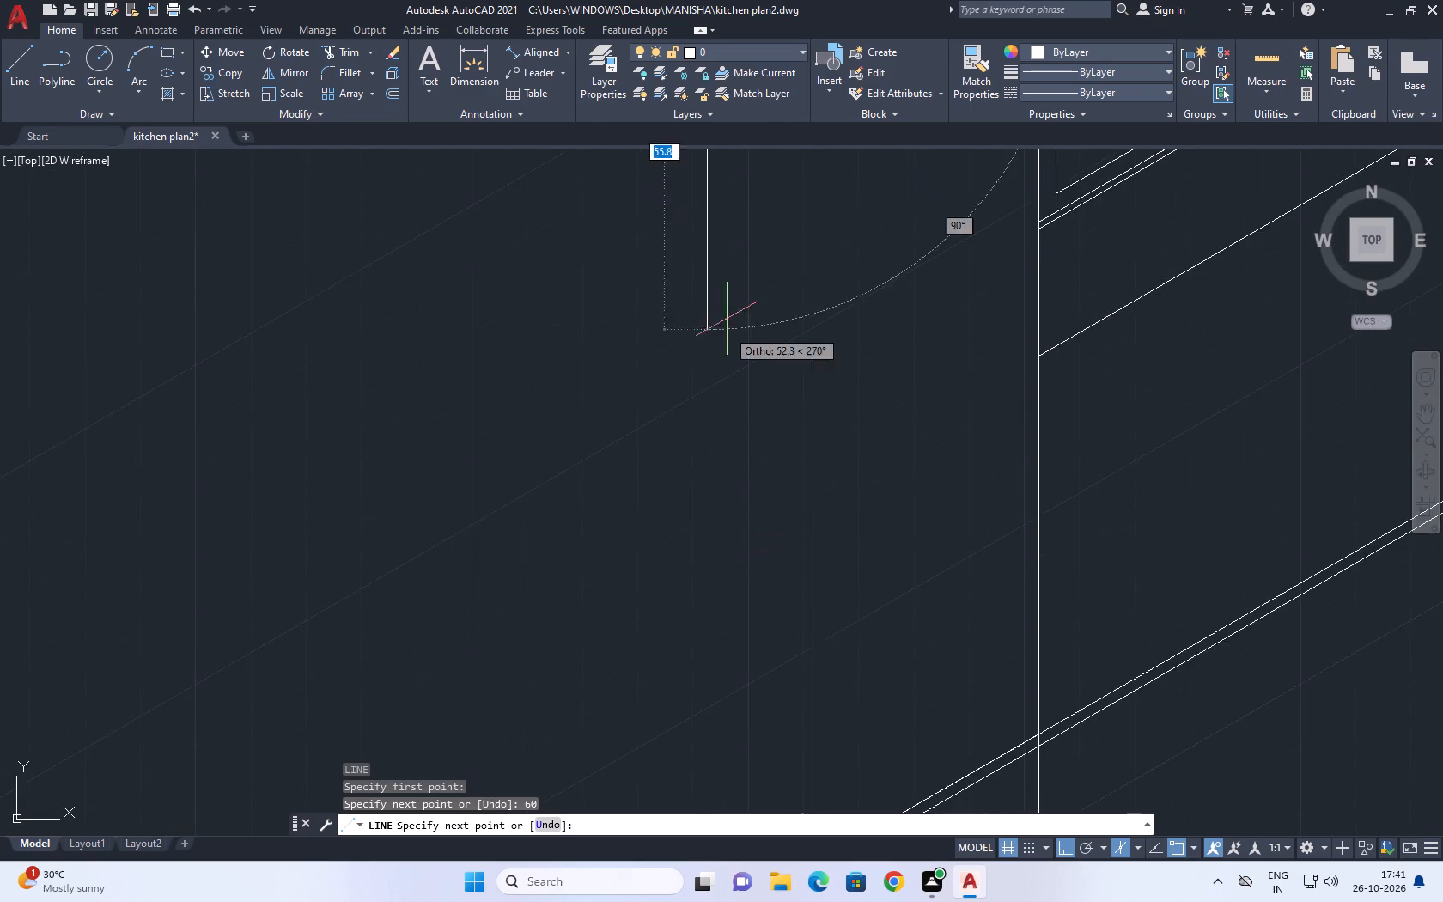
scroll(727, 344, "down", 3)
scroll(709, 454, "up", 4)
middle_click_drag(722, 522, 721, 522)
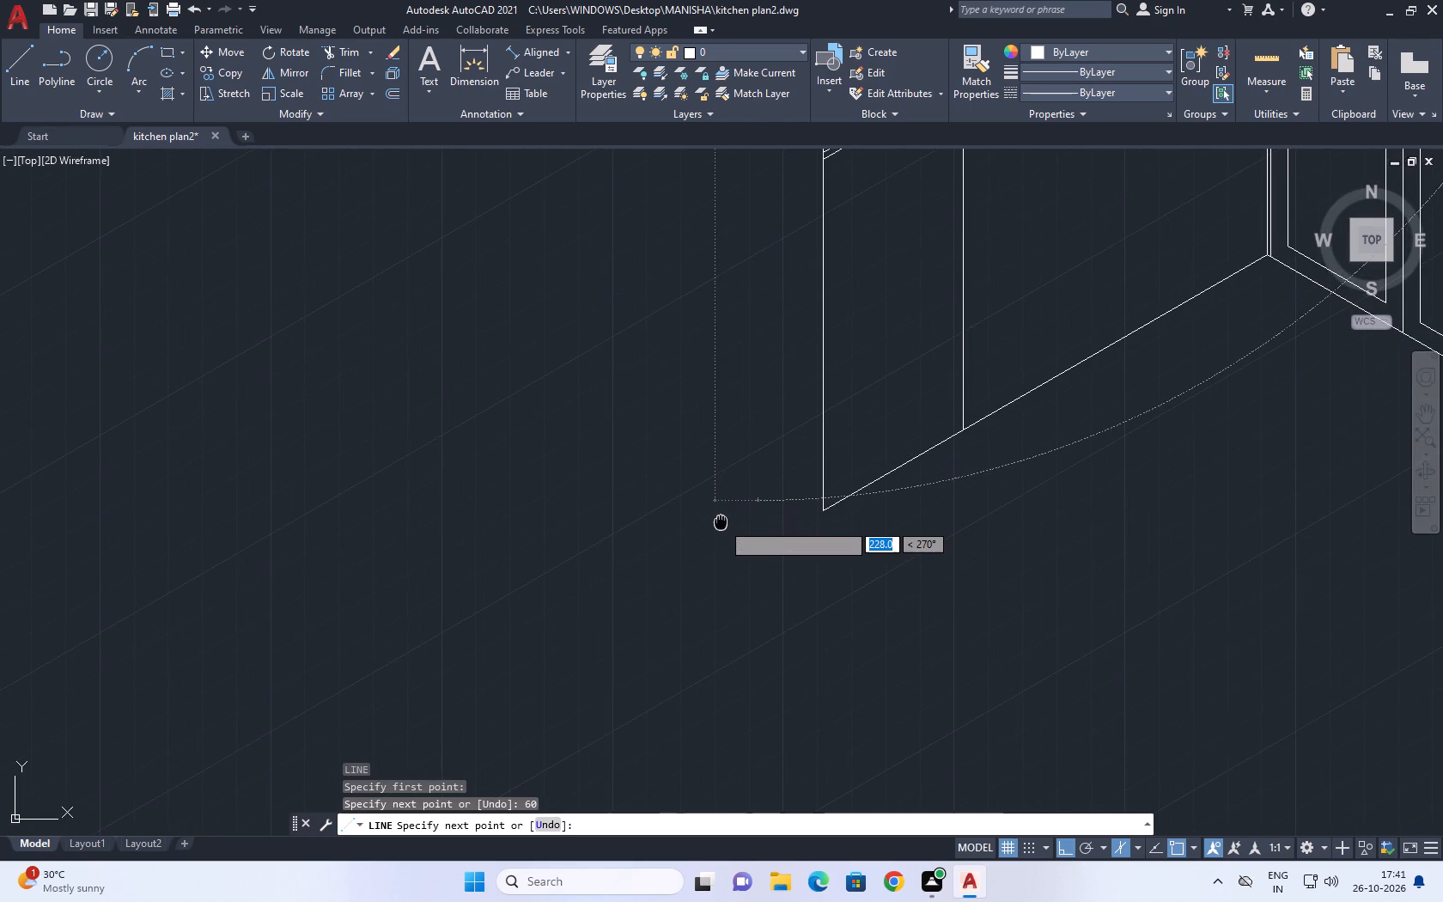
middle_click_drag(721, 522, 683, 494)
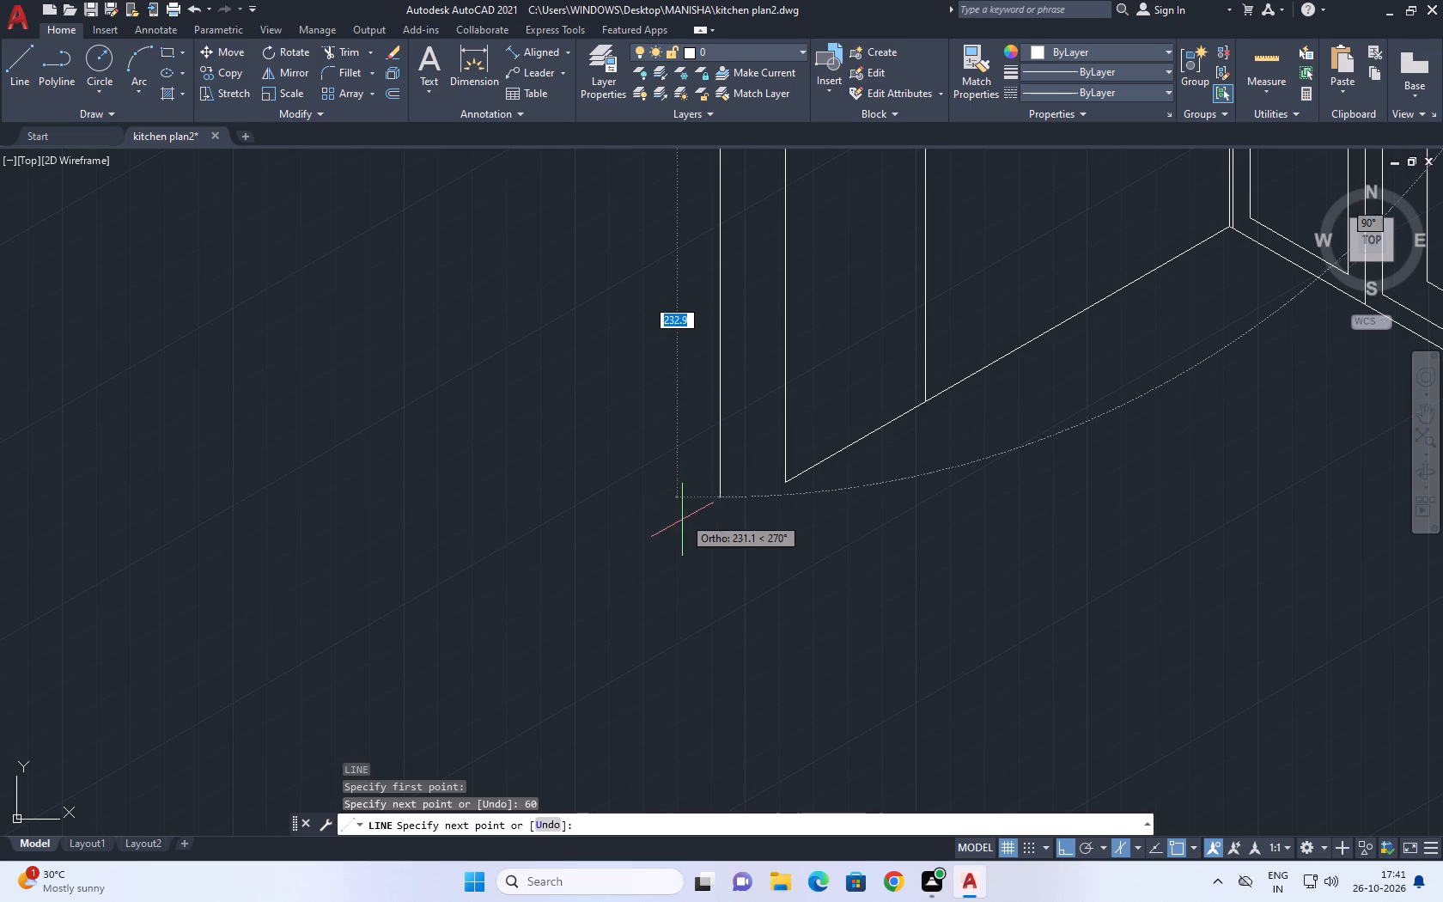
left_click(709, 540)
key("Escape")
Erase the earlier copied vertical line and the floor line joining it to the short run's corner.
left_click_drag(833, 430, 832, 422)
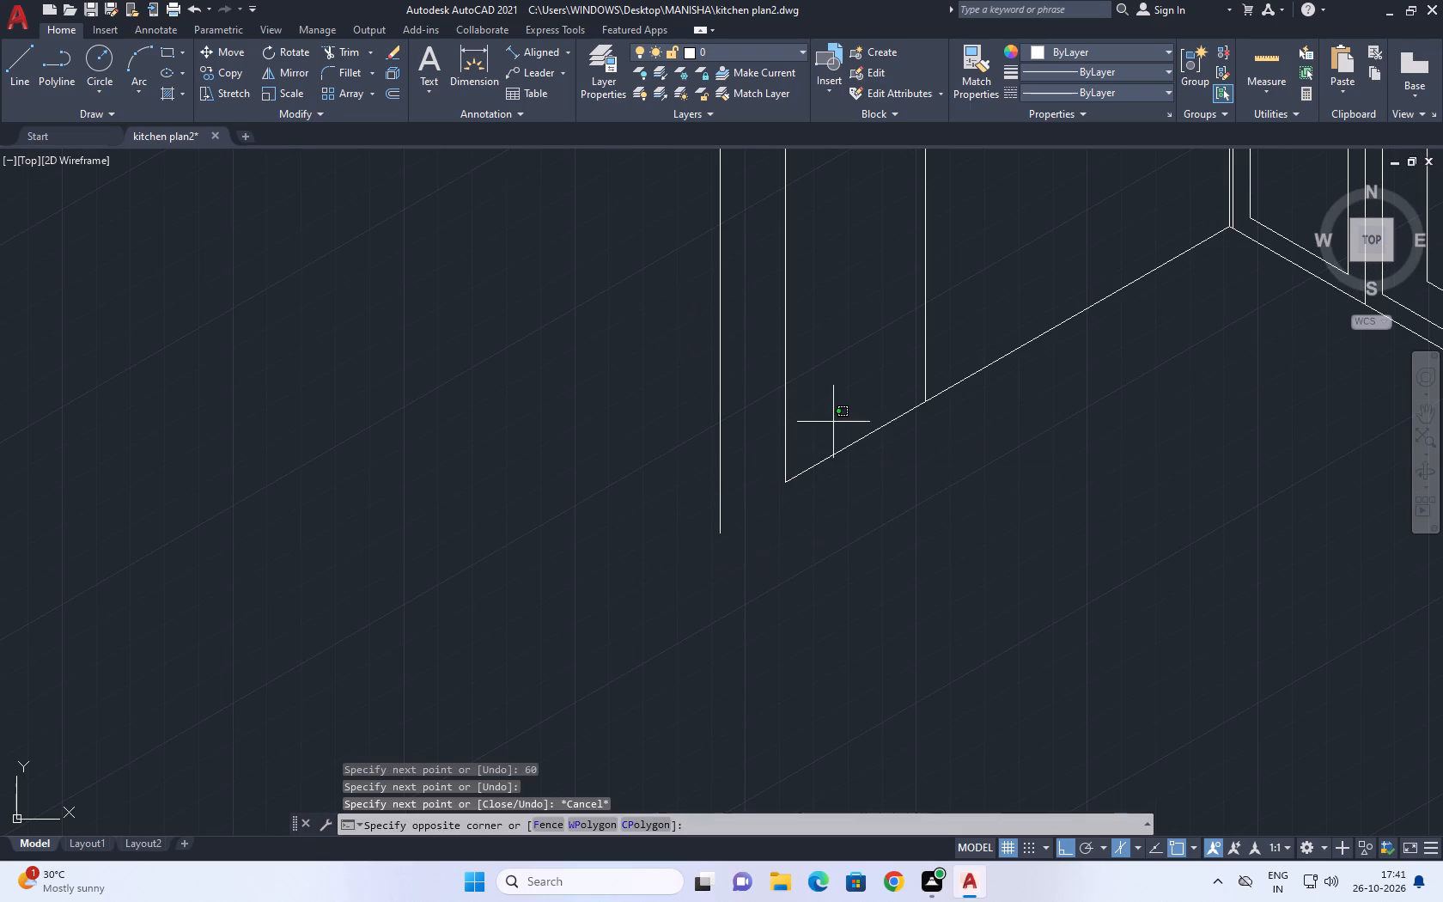
left_click(758, 478)
key("Delete")
Trim the two countertop lines that project past the short run's vertical edge.
middle_click_drag(846, 454, 832, 557)
scroll(832, 557, "down", 4)
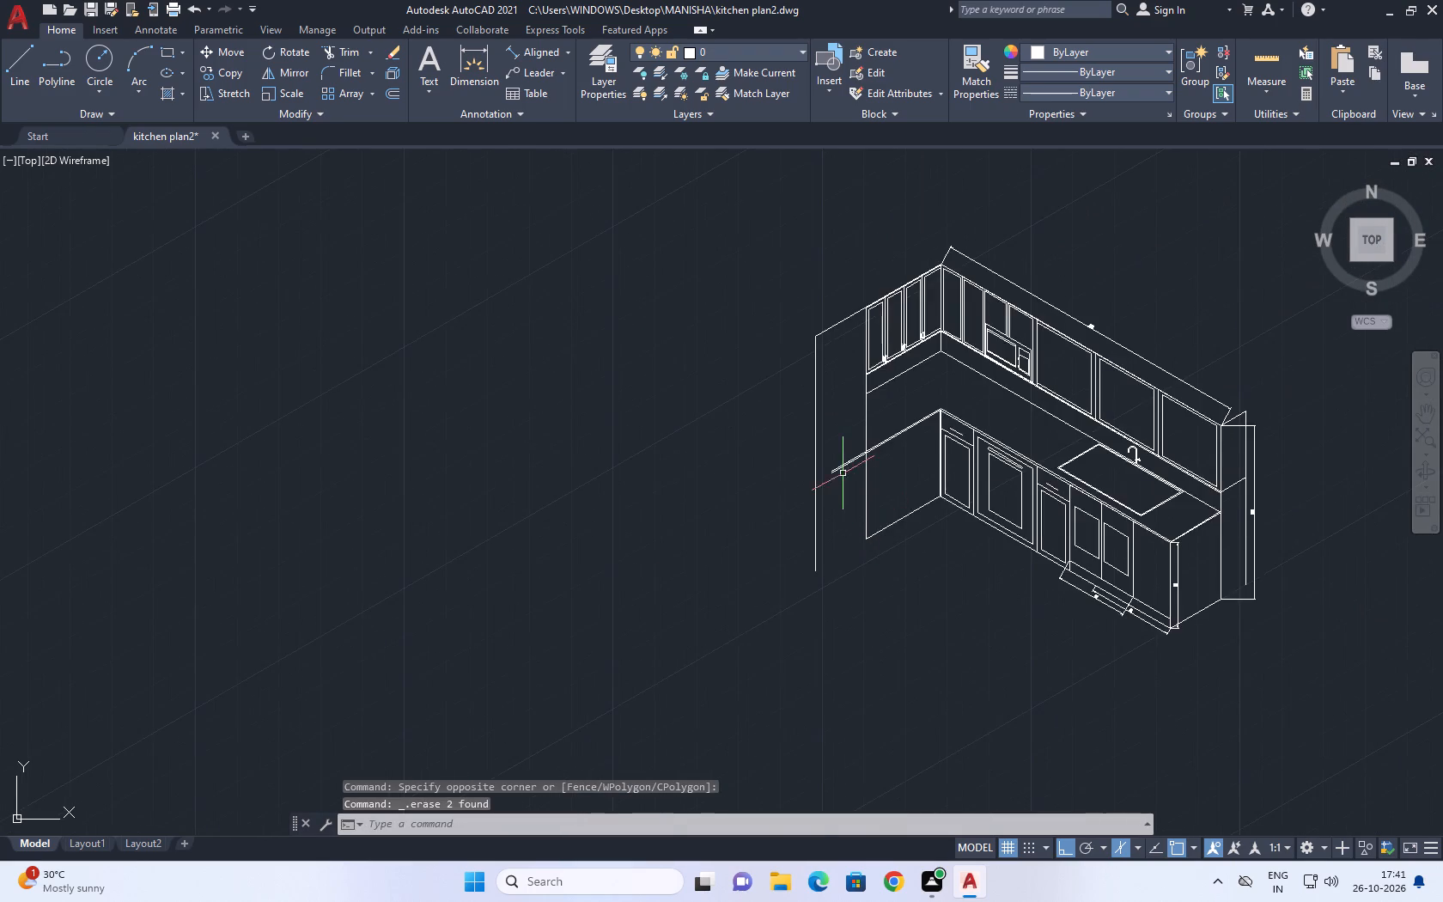
scroll(839, 472, "up", 1)
middle_click_drag(834, 481, 842, 521)
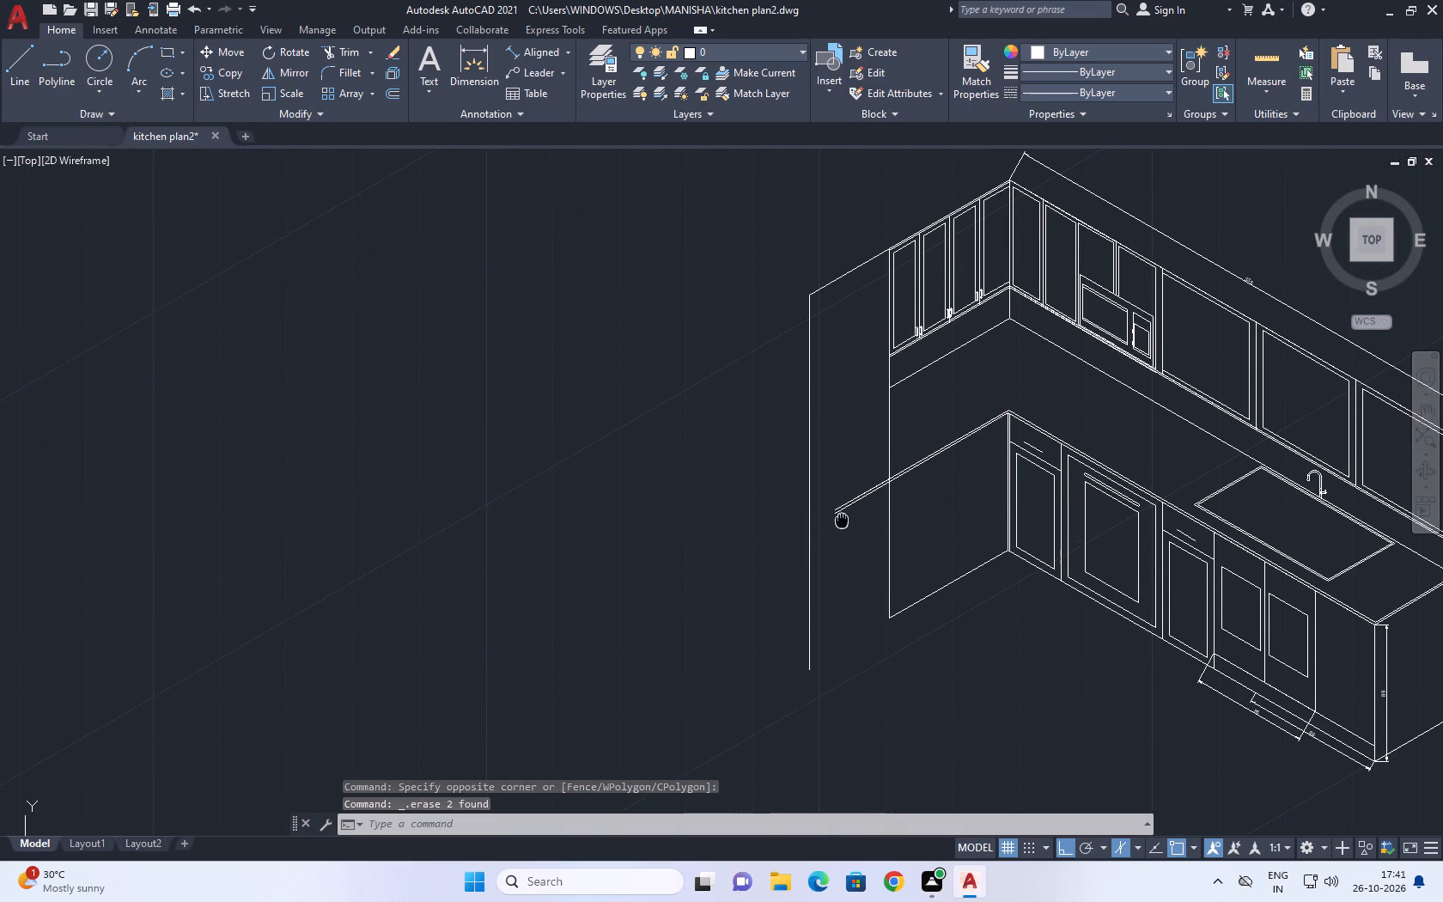
middle_click_drag(842, 521, 836, 514)
type("tr")
key("space")
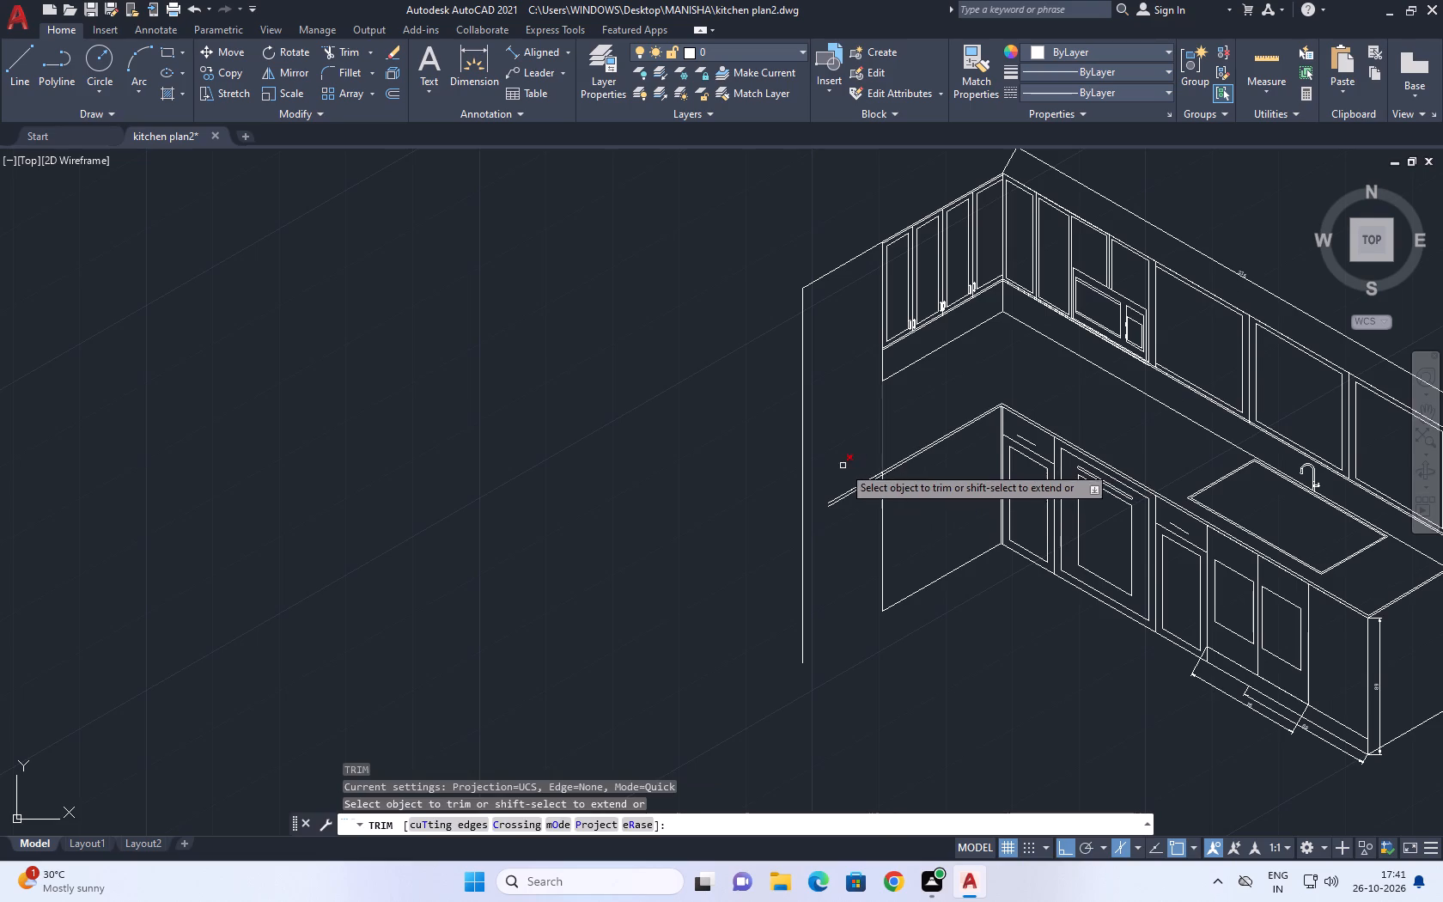
left_click(840, 466)
left_click(859, 552)
key("Escape")
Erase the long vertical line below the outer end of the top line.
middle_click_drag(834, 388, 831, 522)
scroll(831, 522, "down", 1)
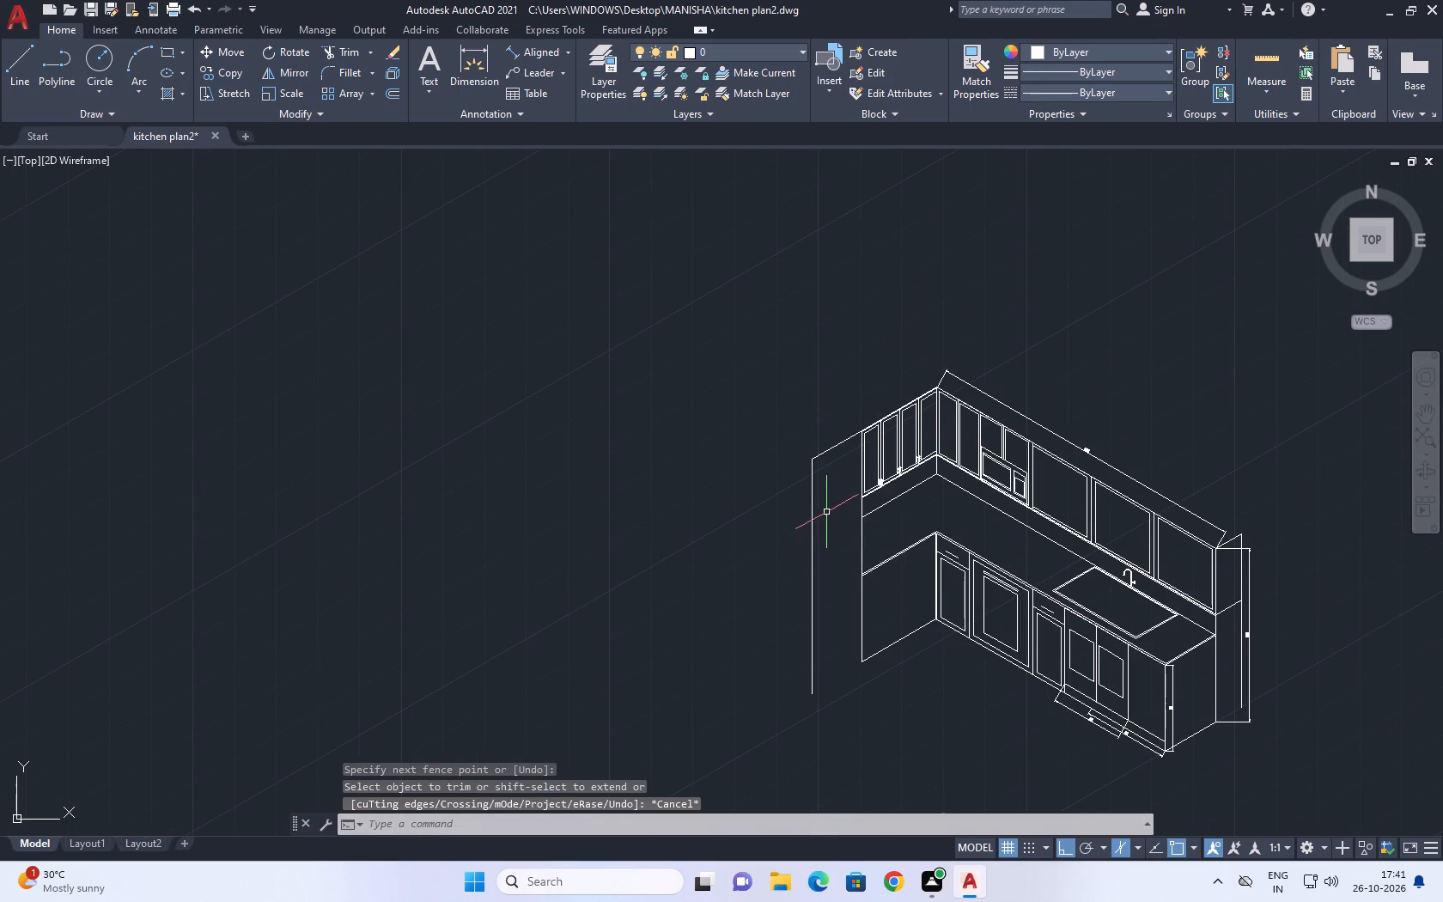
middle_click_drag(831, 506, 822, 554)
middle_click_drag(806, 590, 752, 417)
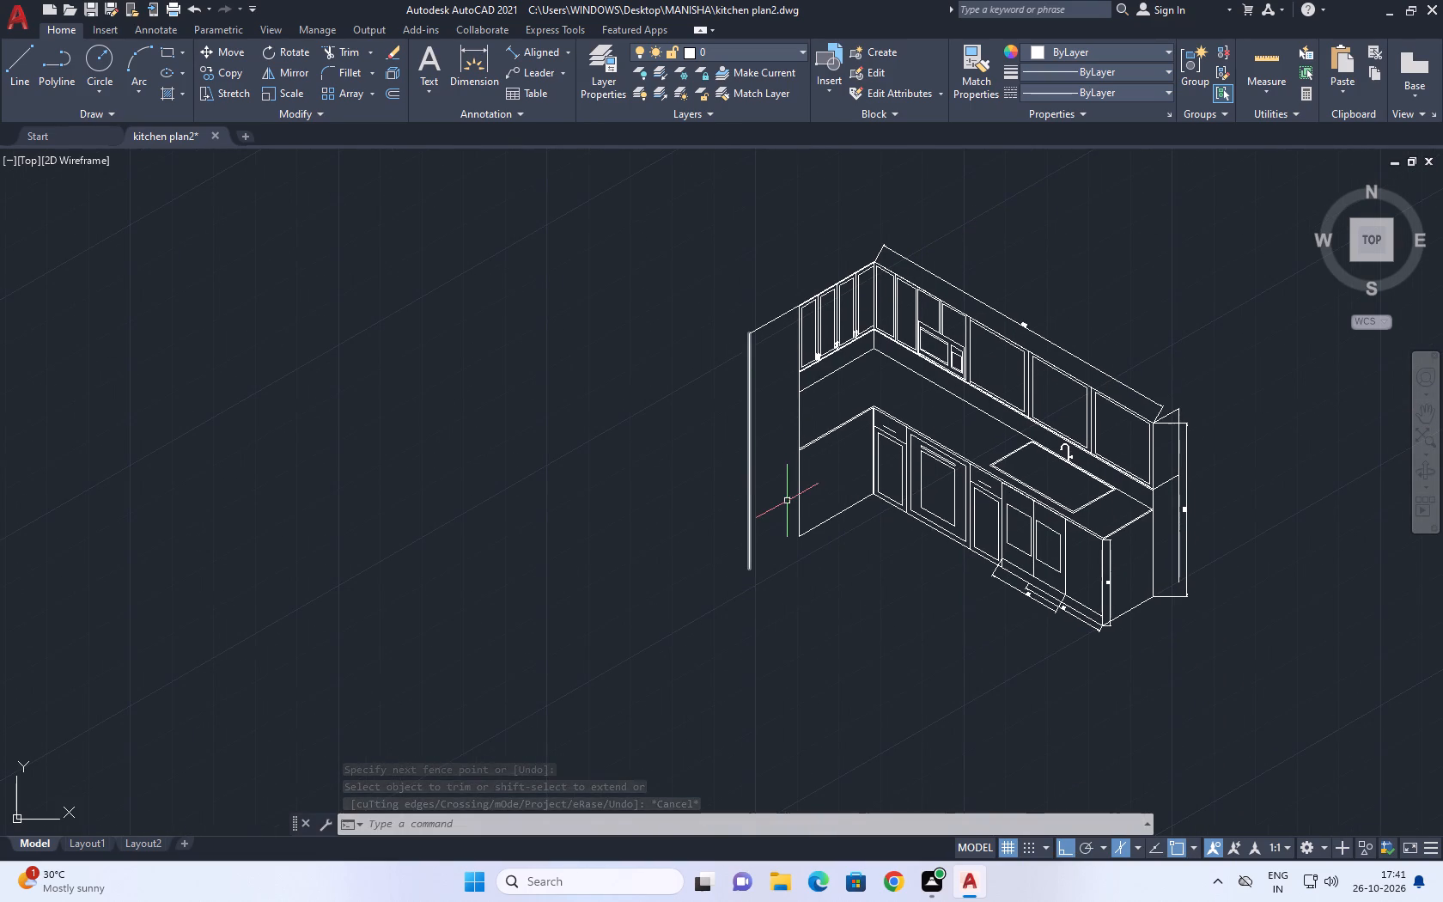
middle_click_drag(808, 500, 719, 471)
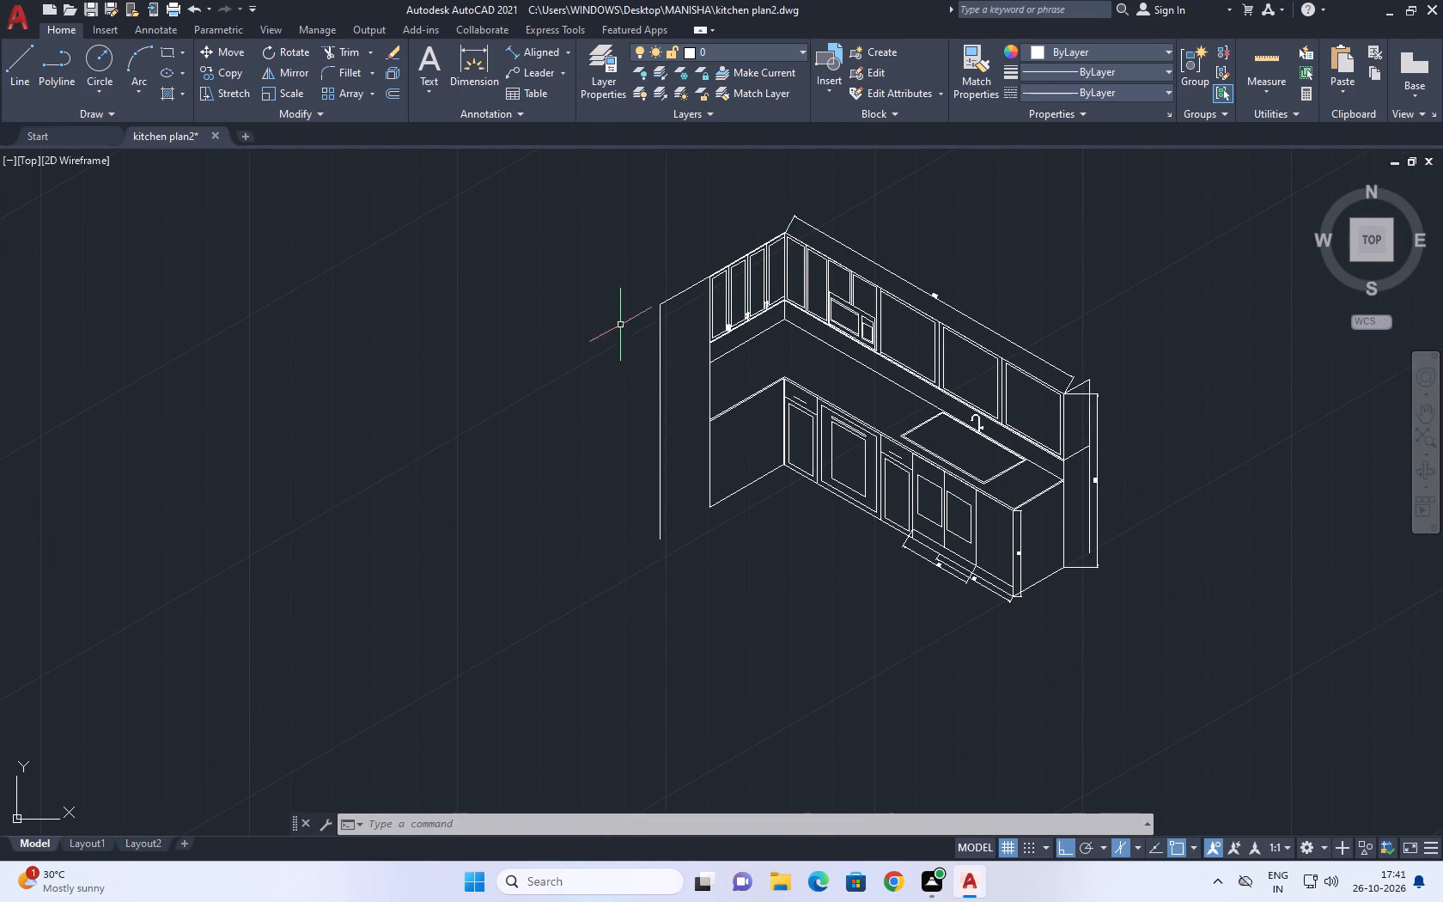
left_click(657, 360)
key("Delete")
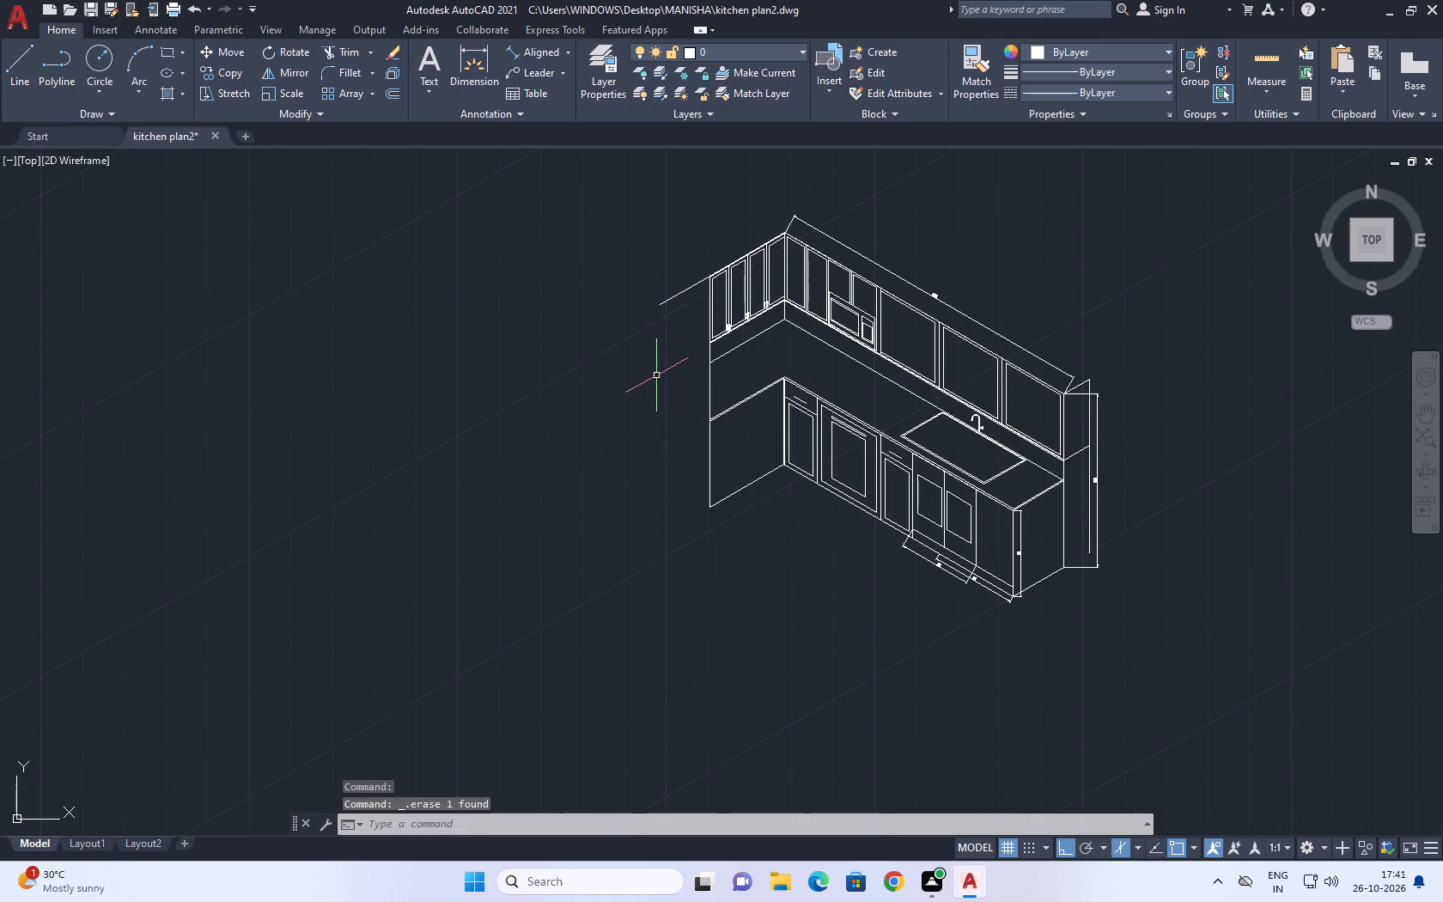
Draw a 180-unit line straight down from the outer end of the top line.
key("l")
key("space")
left_click(656, 305)
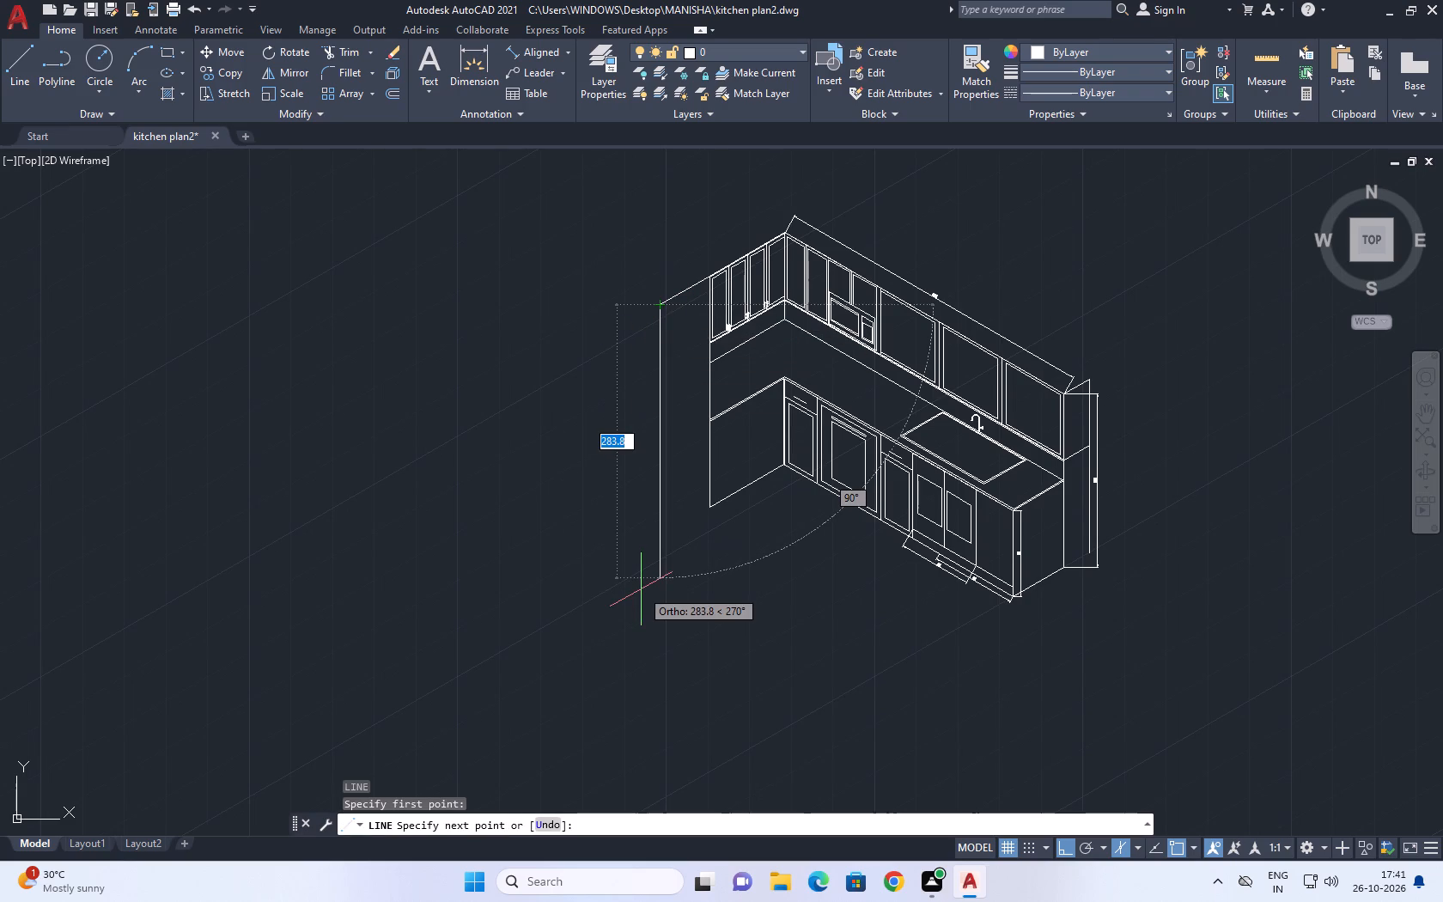
type("180")
key("Return")
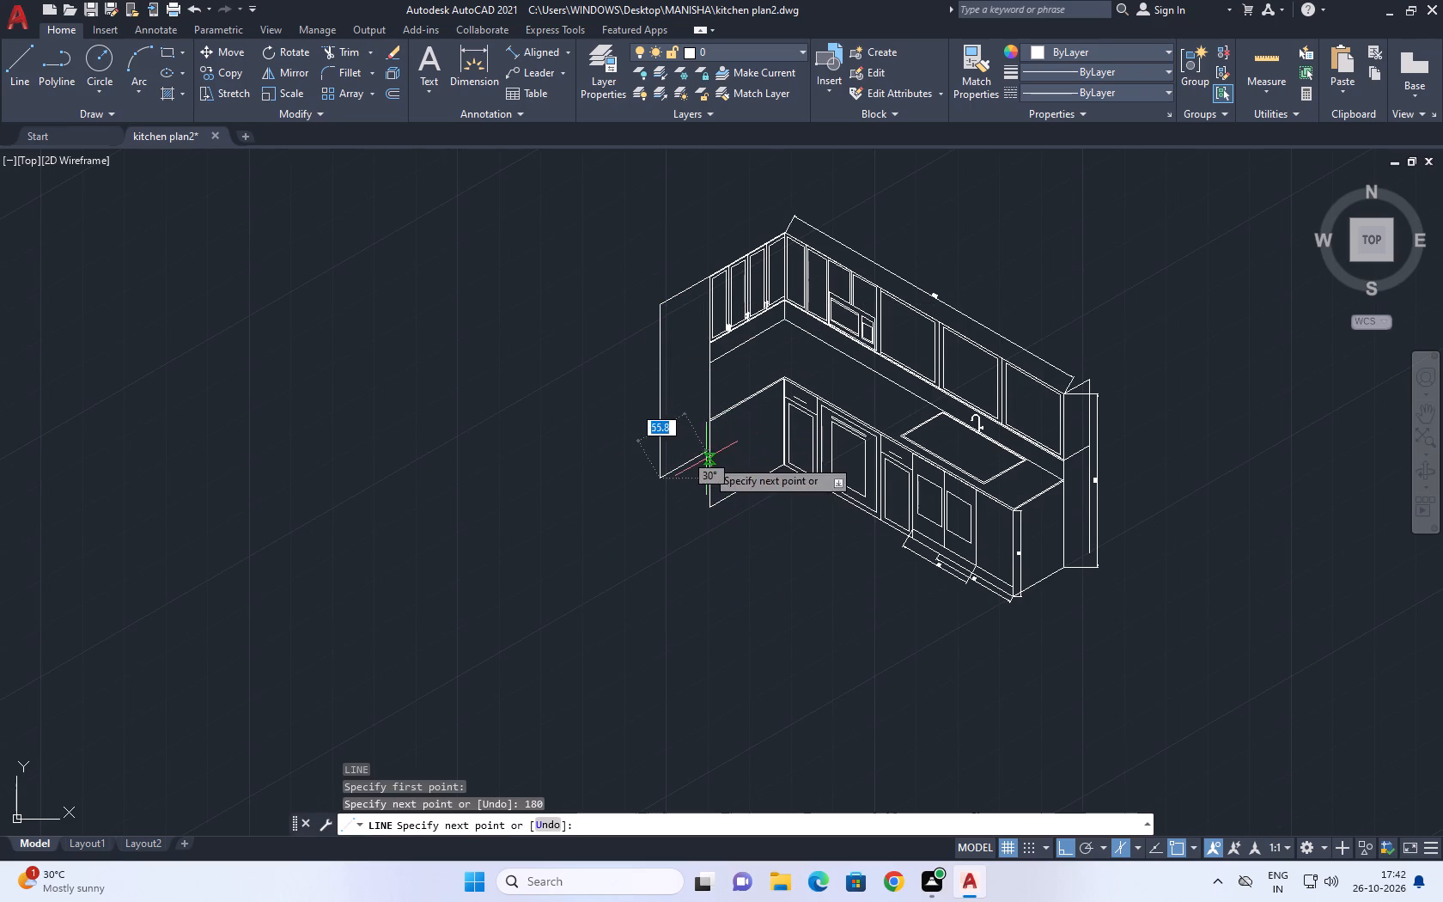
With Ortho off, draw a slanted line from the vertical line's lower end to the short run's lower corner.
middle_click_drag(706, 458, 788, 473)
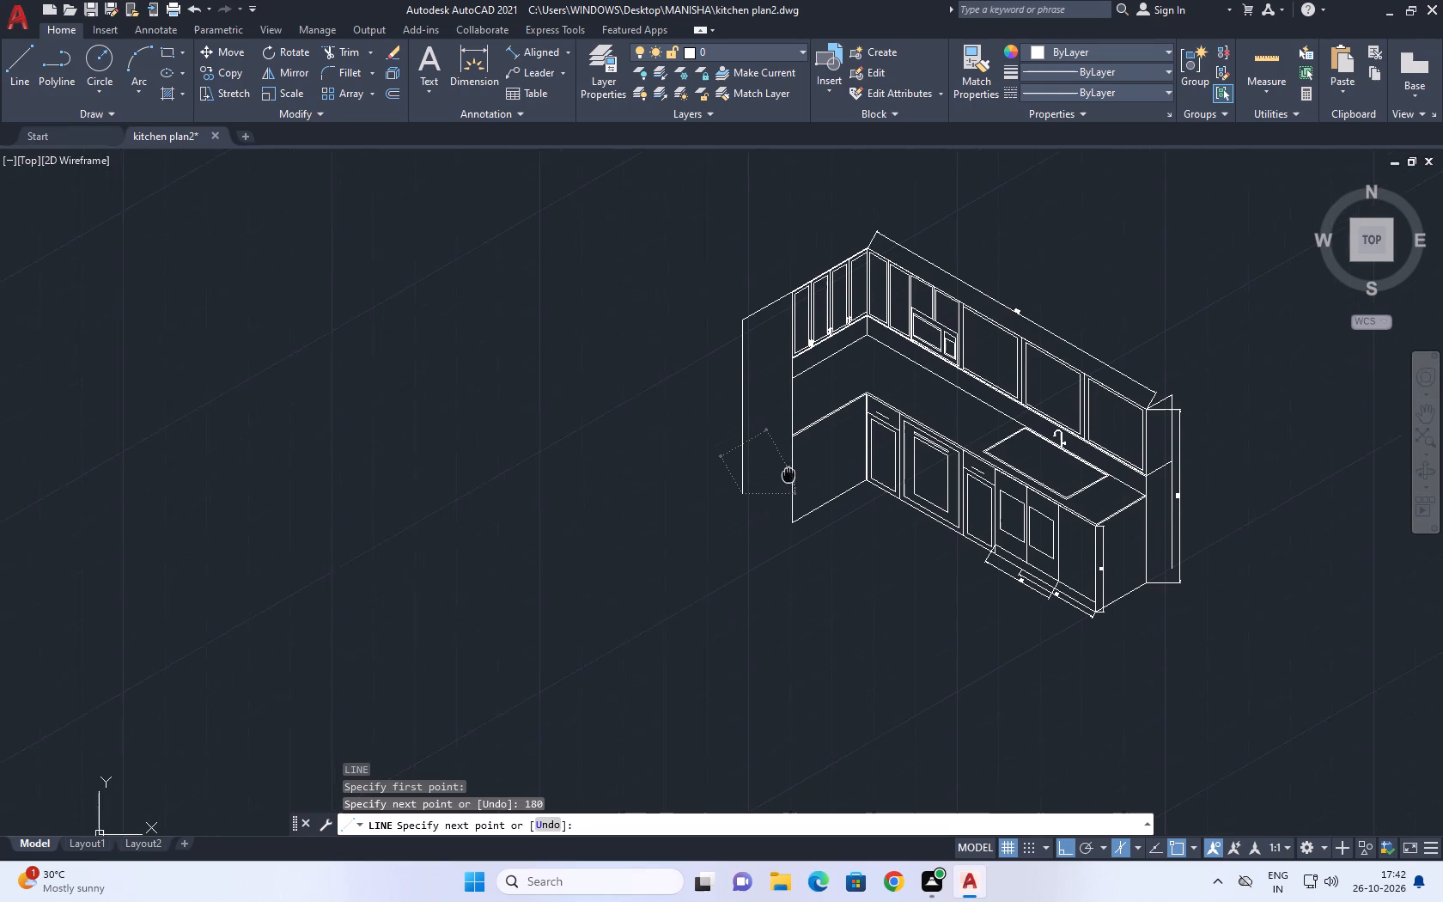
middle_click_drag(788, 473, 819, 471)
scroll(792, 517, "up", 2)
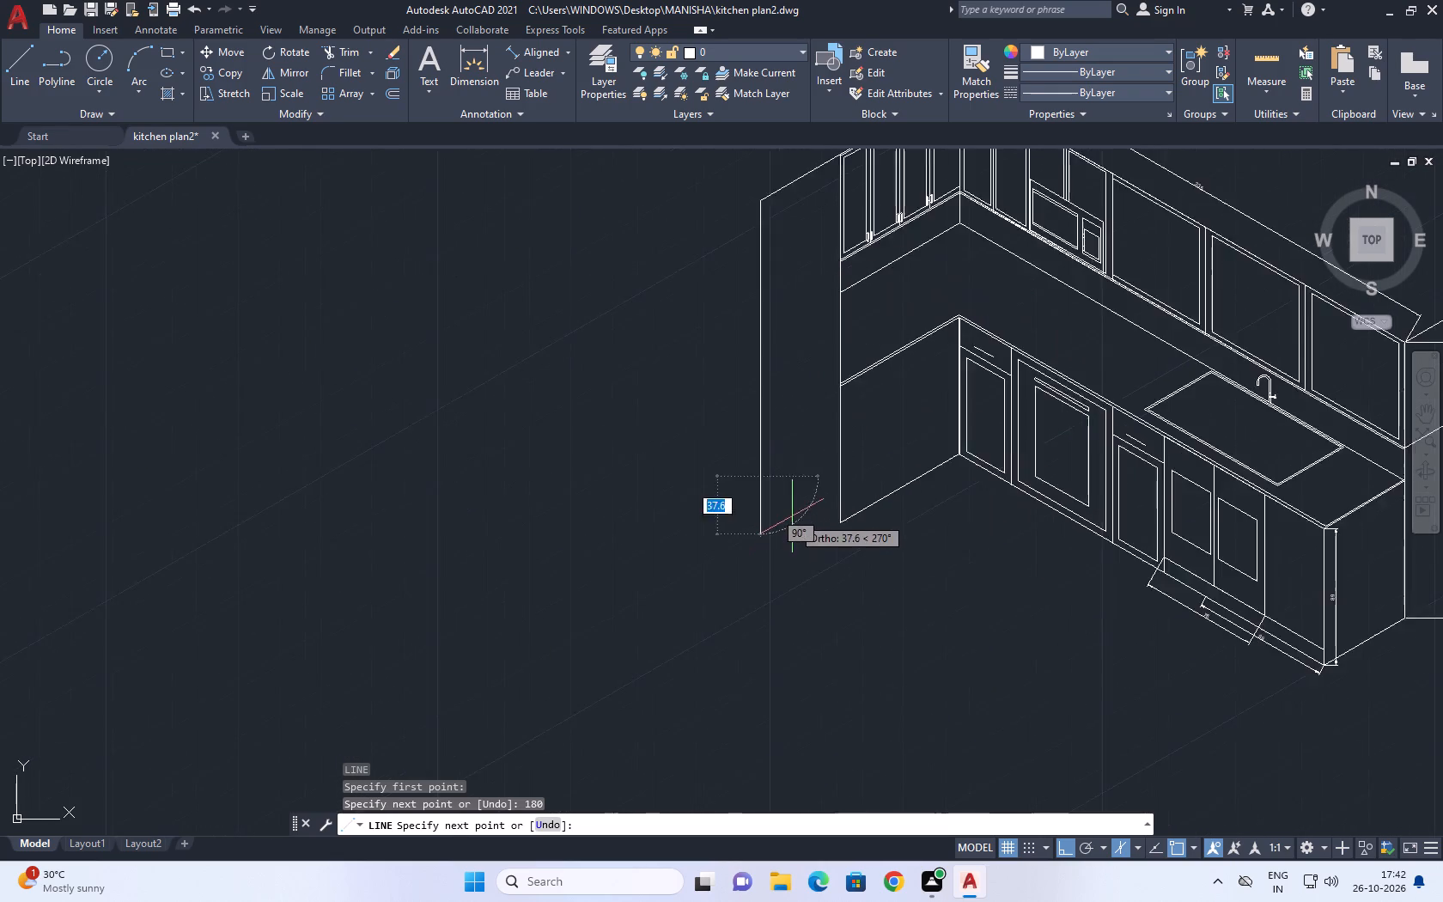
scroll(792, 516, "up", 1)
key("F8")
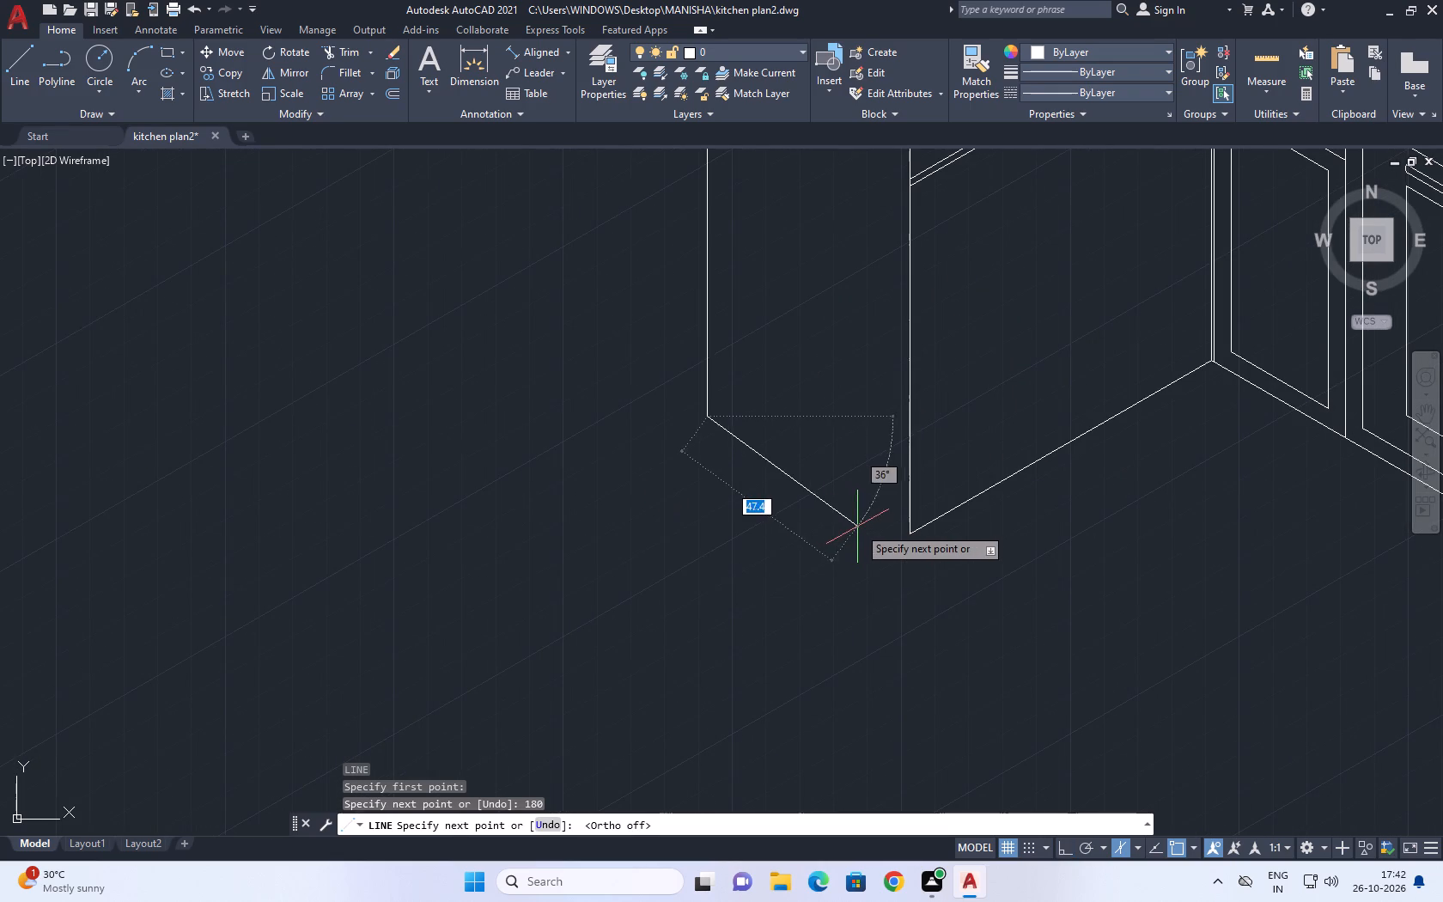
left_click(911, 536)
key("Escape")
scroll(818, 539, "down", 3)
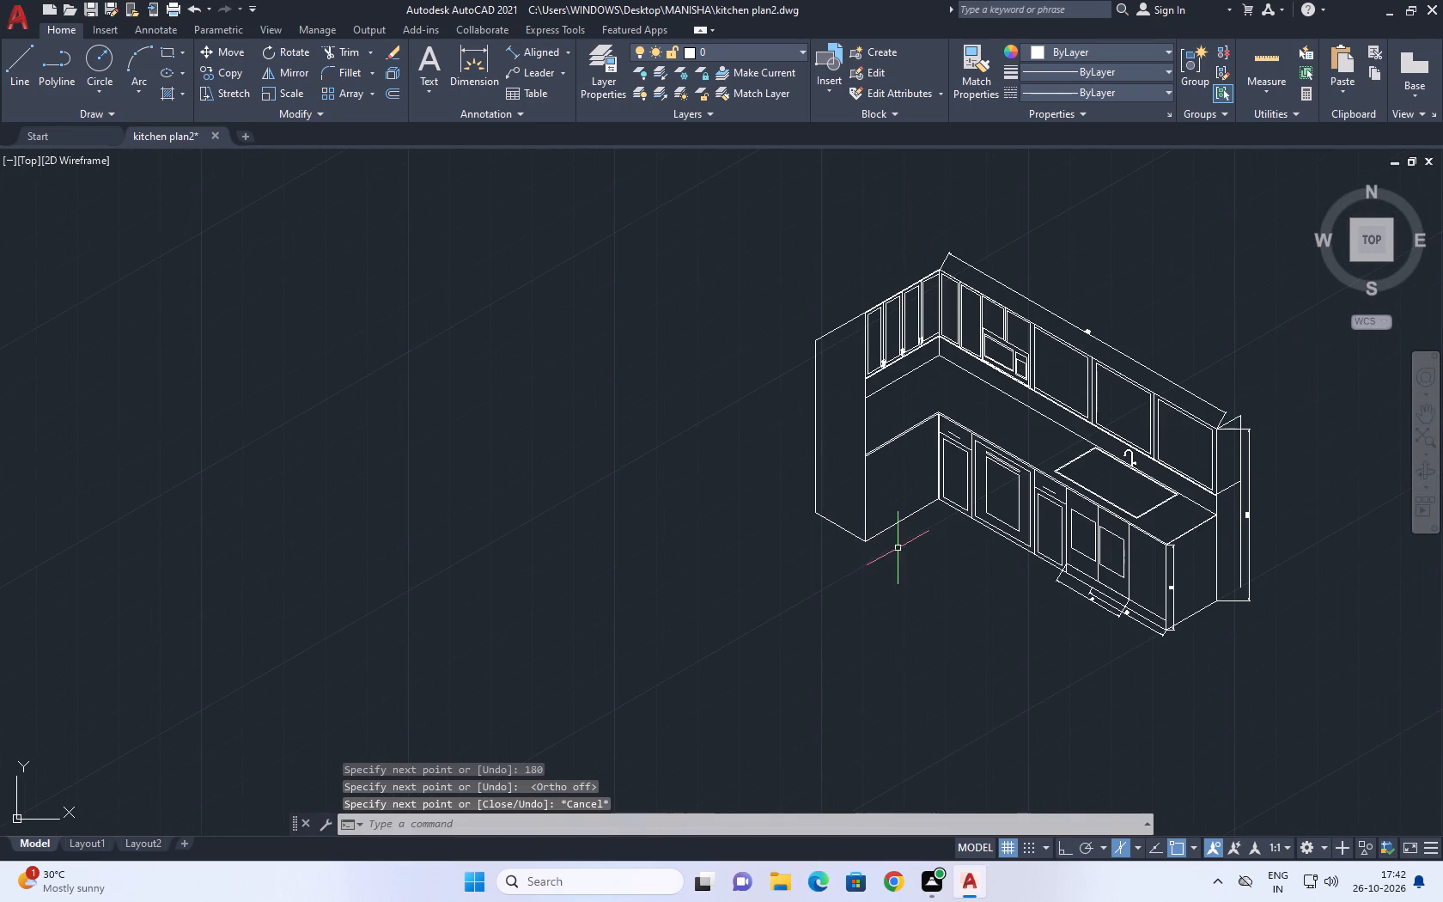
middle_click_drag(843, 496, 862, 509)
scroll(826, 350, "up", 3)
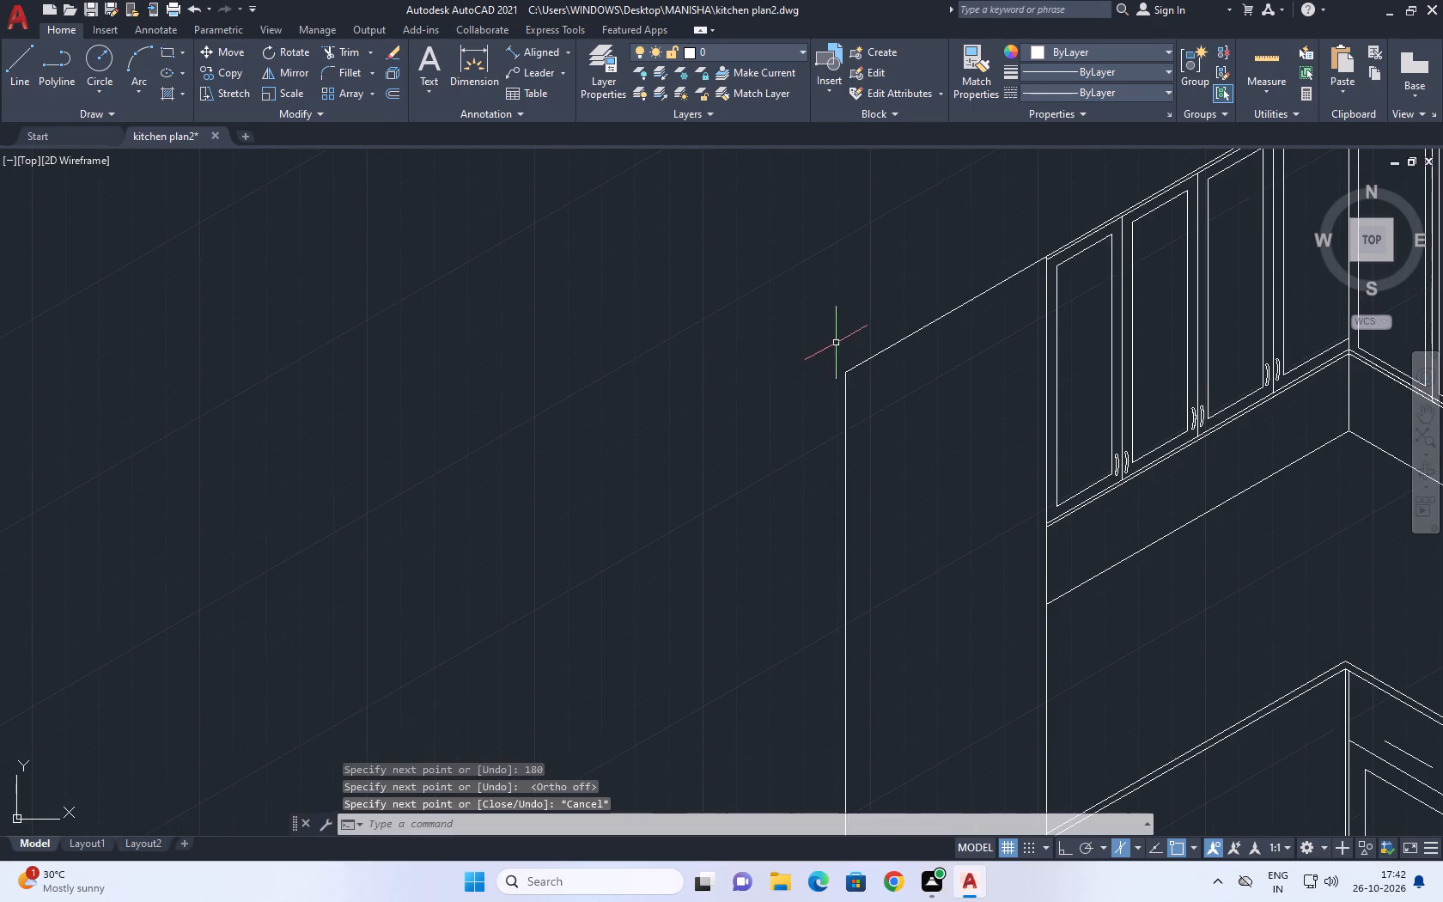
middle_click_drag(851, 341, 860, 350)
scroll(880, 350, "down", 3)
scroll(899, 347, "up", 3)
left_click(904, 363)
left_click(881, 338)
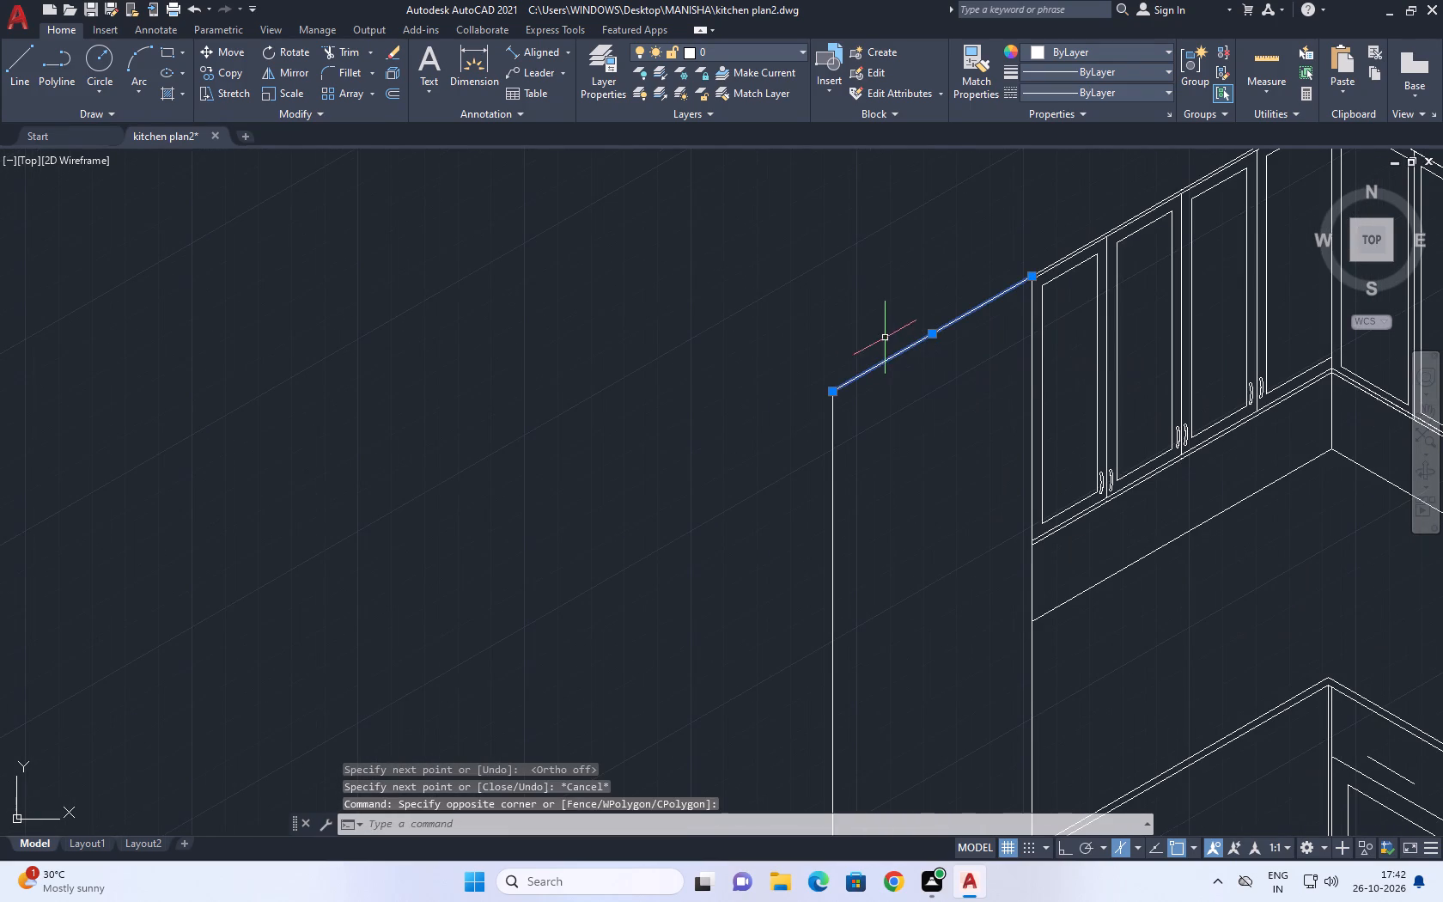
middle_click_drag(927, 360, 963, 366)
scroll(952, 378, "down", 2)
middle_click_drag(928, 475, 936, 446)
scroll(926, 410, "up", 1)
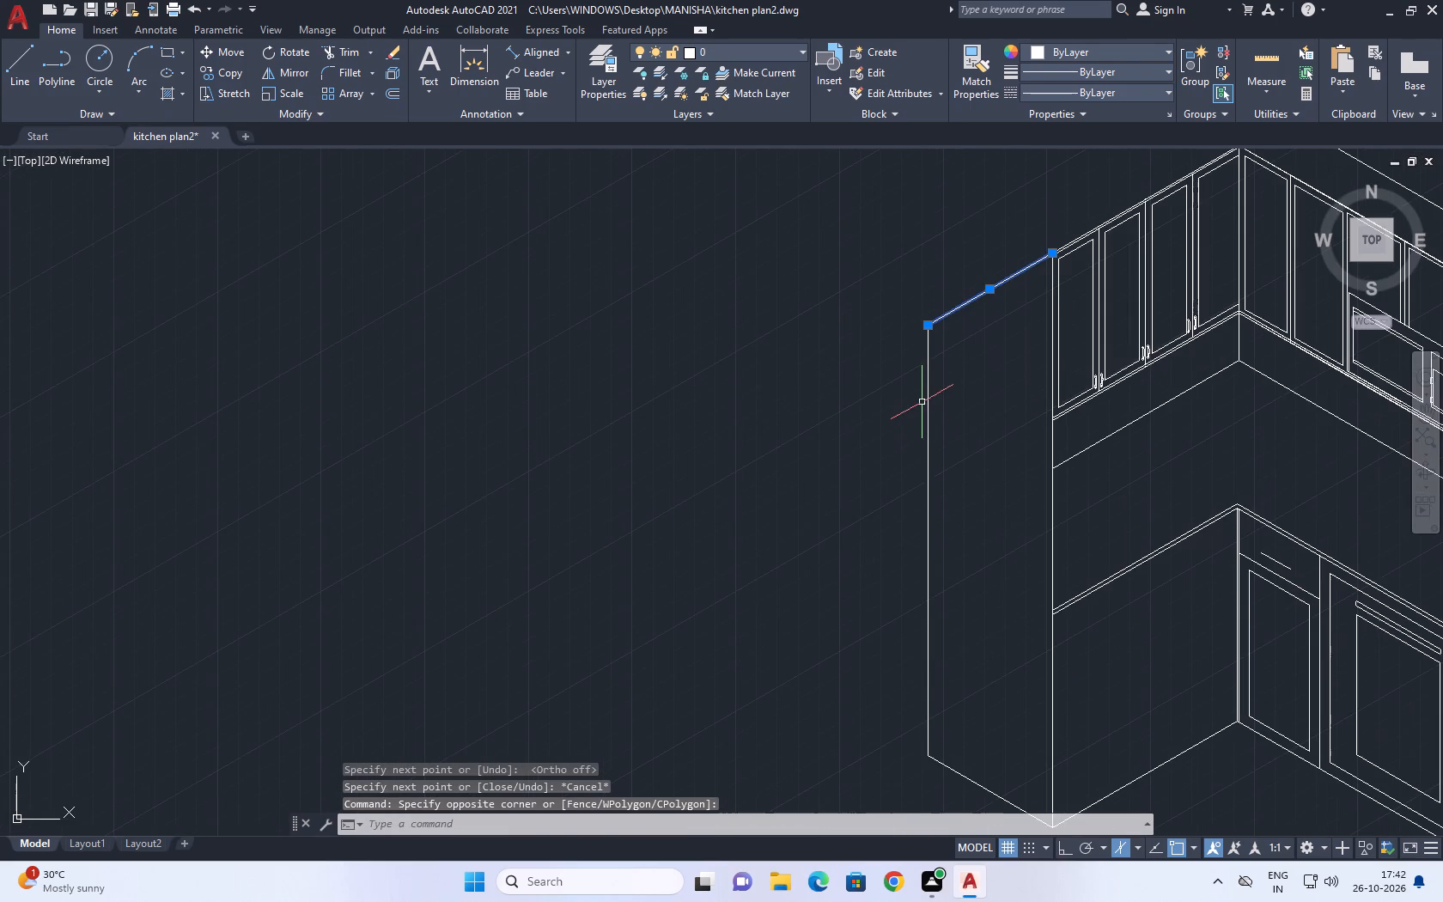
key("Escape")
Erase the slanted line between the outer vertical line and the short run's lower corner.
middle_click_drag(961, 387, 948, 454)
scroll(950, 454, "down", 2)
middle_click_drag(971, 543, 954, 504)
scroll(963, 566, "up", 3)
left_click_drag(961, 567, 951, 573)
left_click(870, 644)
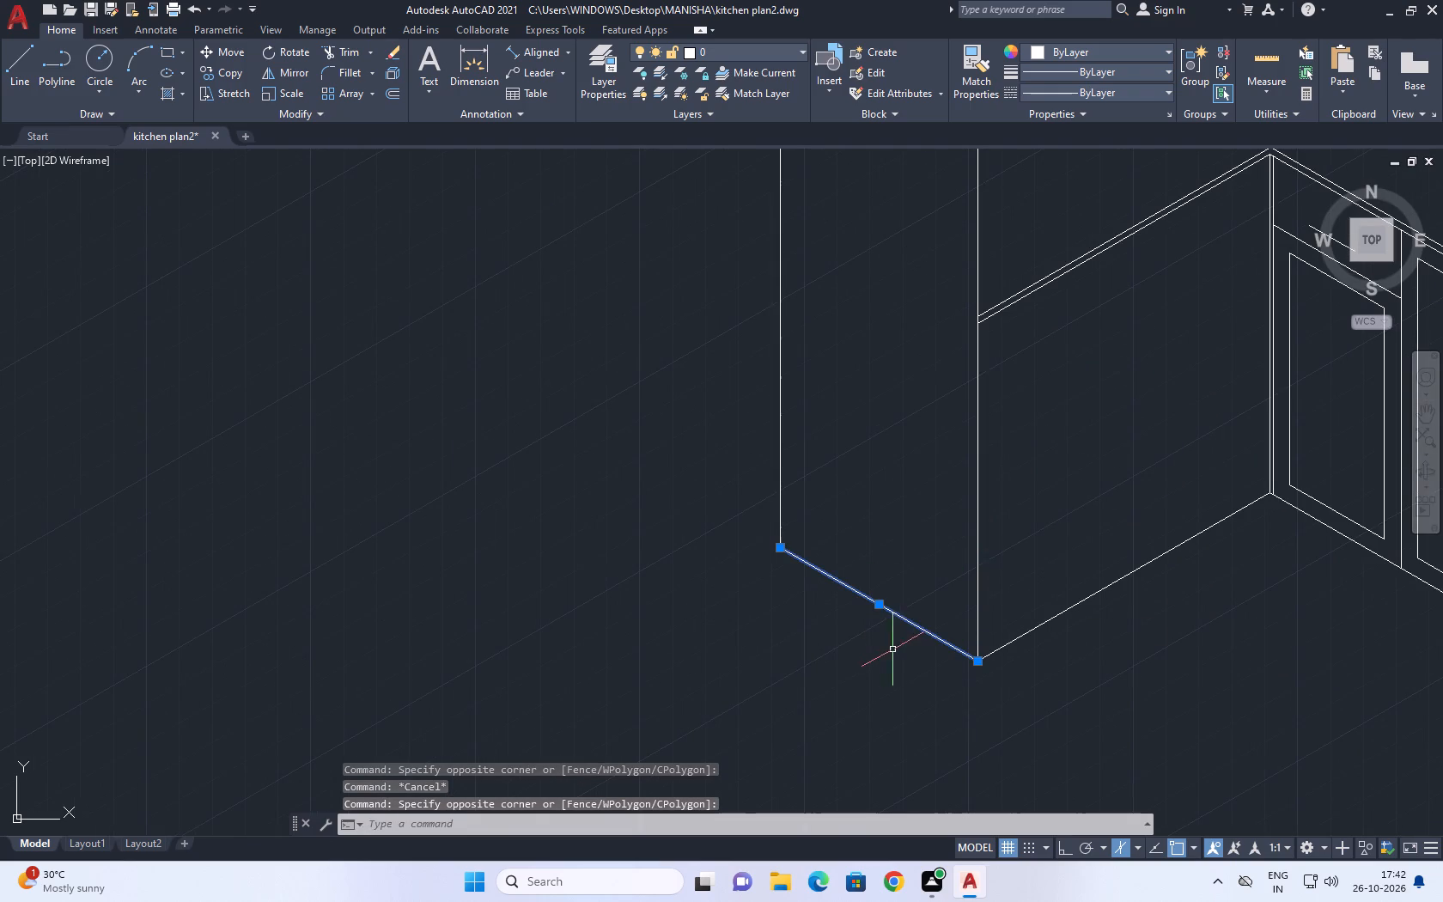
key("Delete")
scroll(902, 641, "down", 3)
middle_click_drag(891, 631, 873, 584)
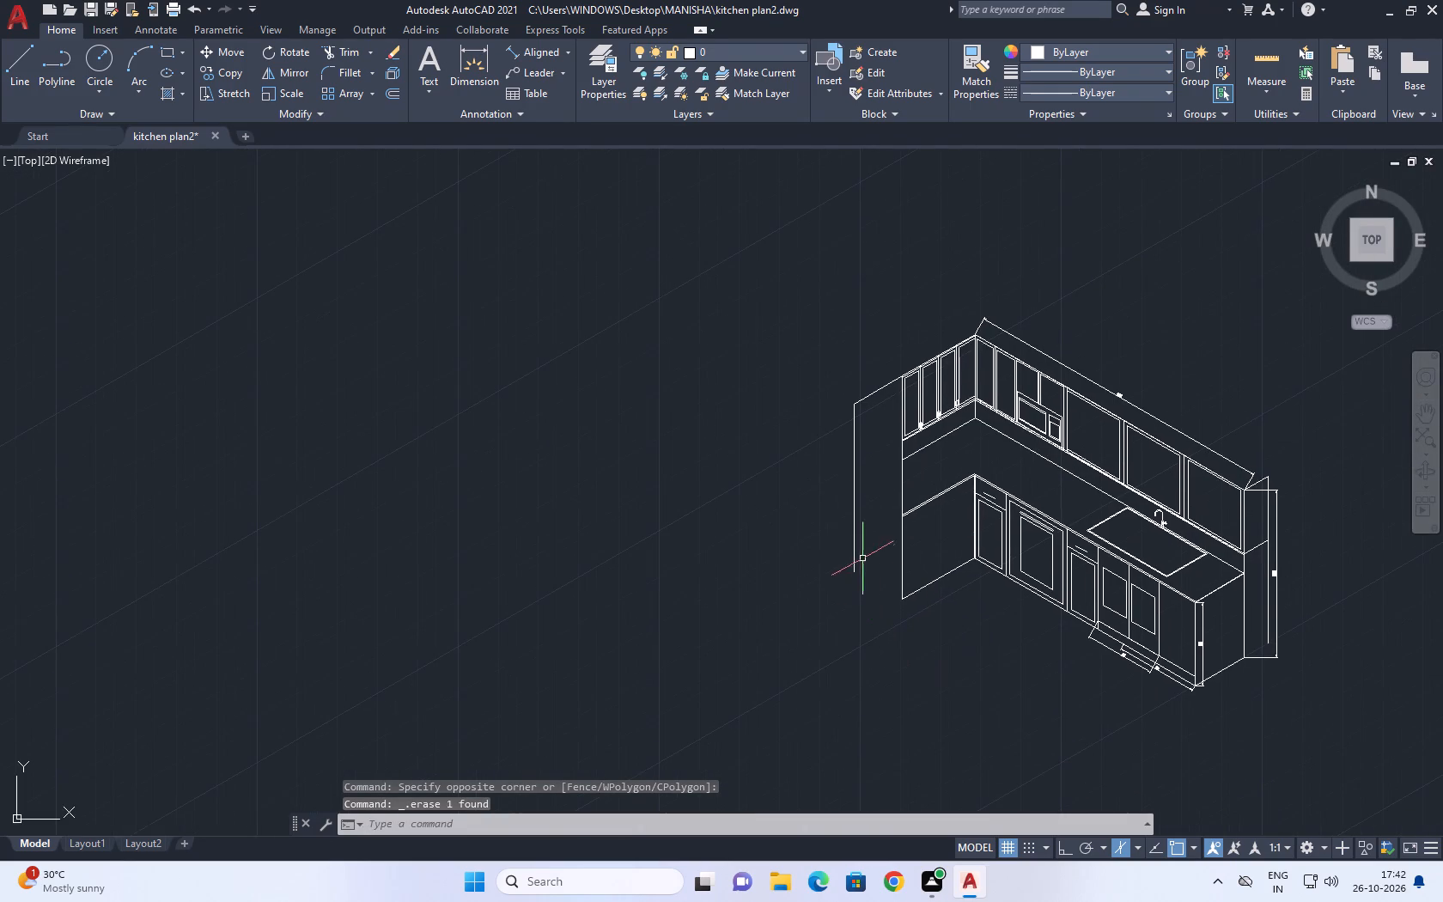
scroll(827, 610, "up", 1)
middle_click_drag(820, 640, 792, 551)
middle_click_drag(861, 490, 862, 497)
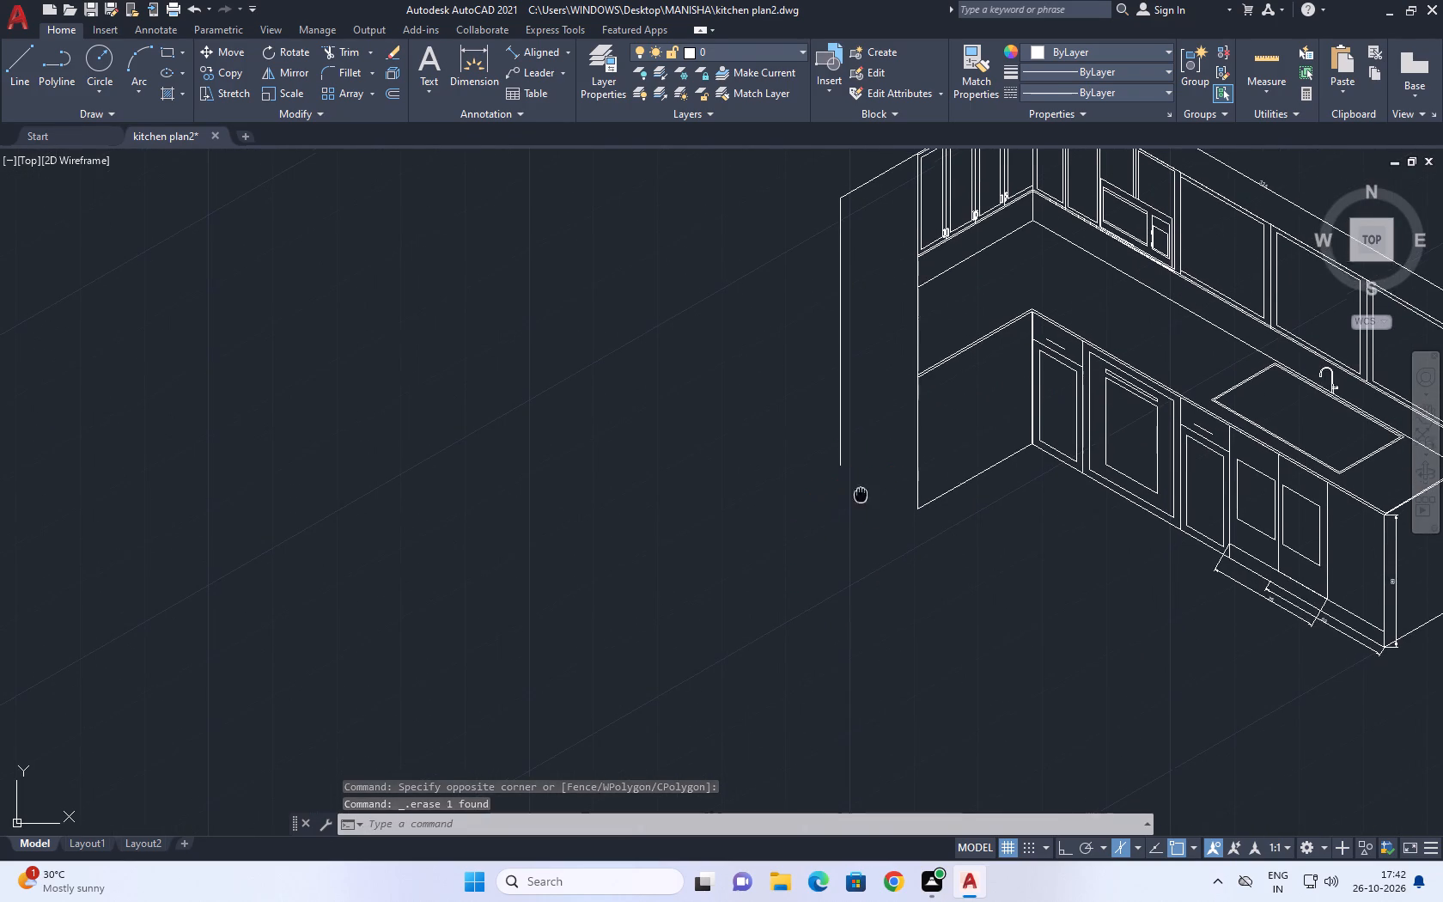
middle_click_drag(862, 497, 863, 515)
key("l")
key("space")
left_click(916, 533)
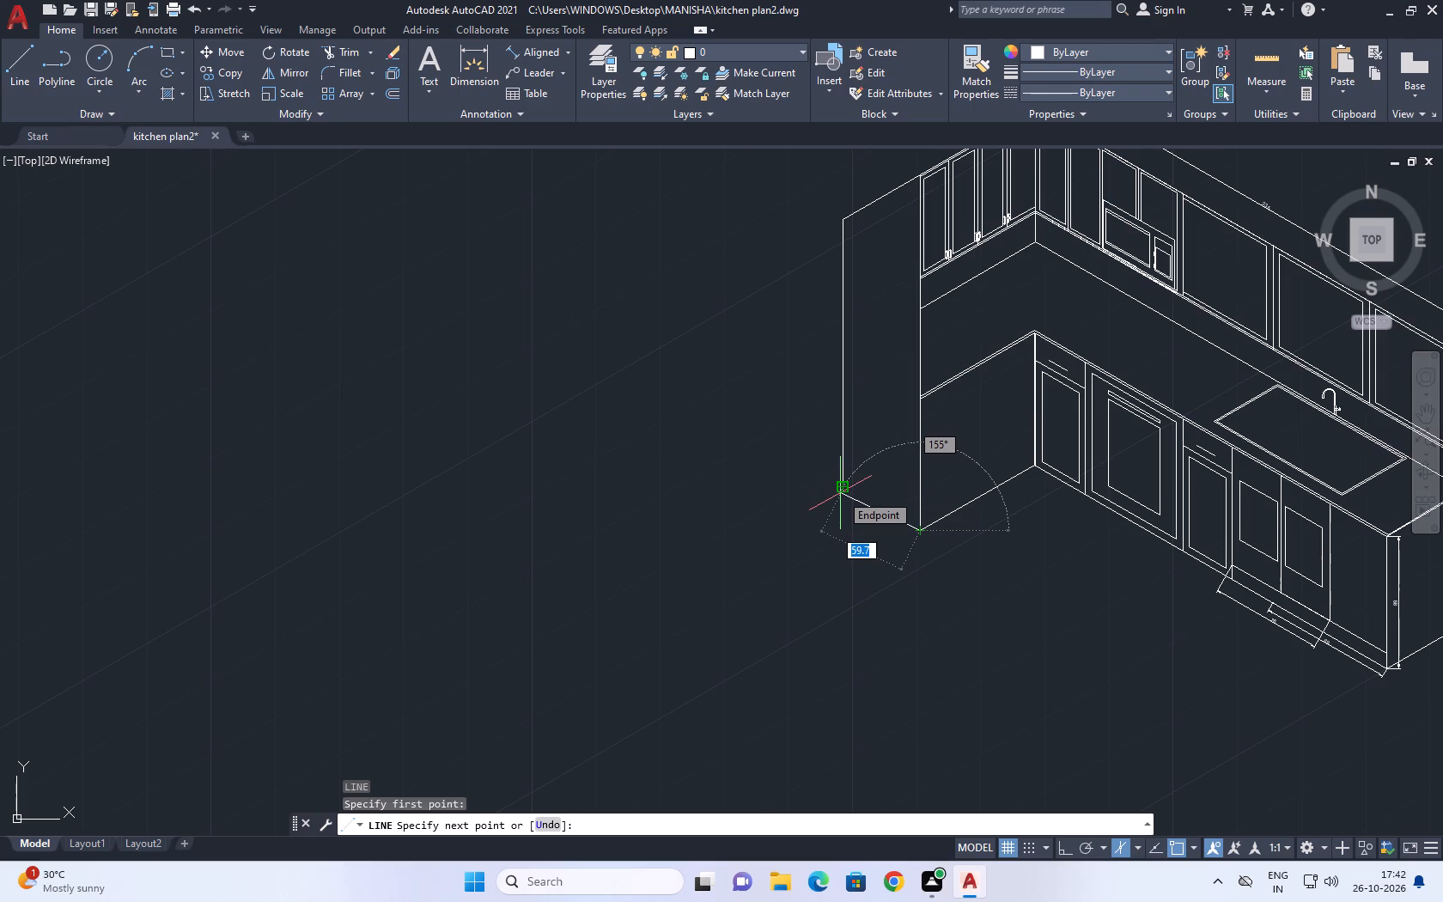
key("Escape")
With Ortho on, draw a line about 150 units straight down from the outer vertical line's lower end.
middle_click_drag(817, 528, 843, 565)
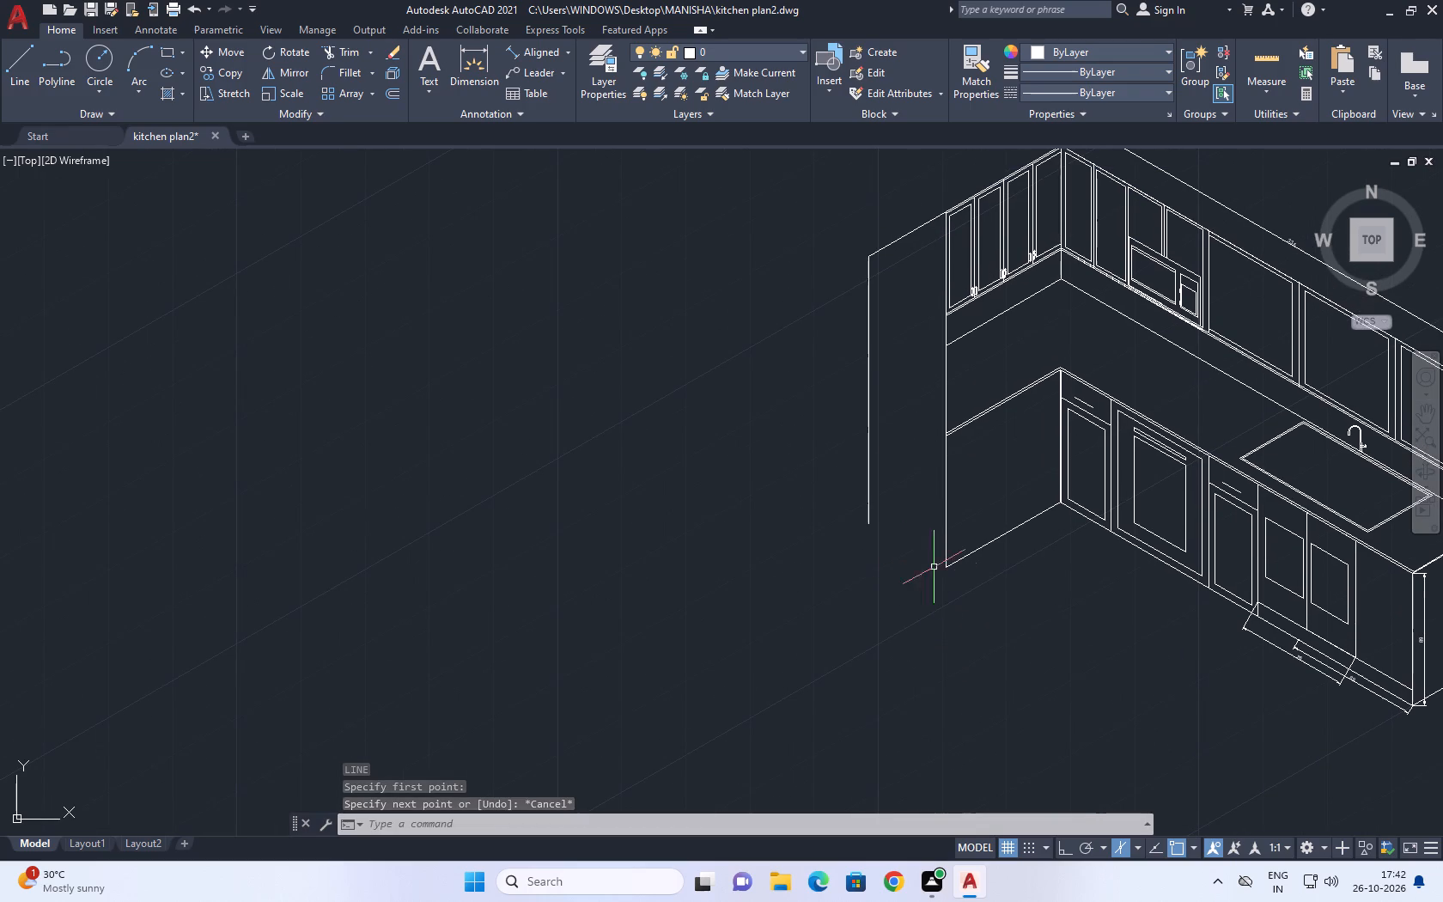
middle_click_drag(884, 391, 900, 433)
middle_click_drag(913, 654, 916, 524)
key("l")
key("space")
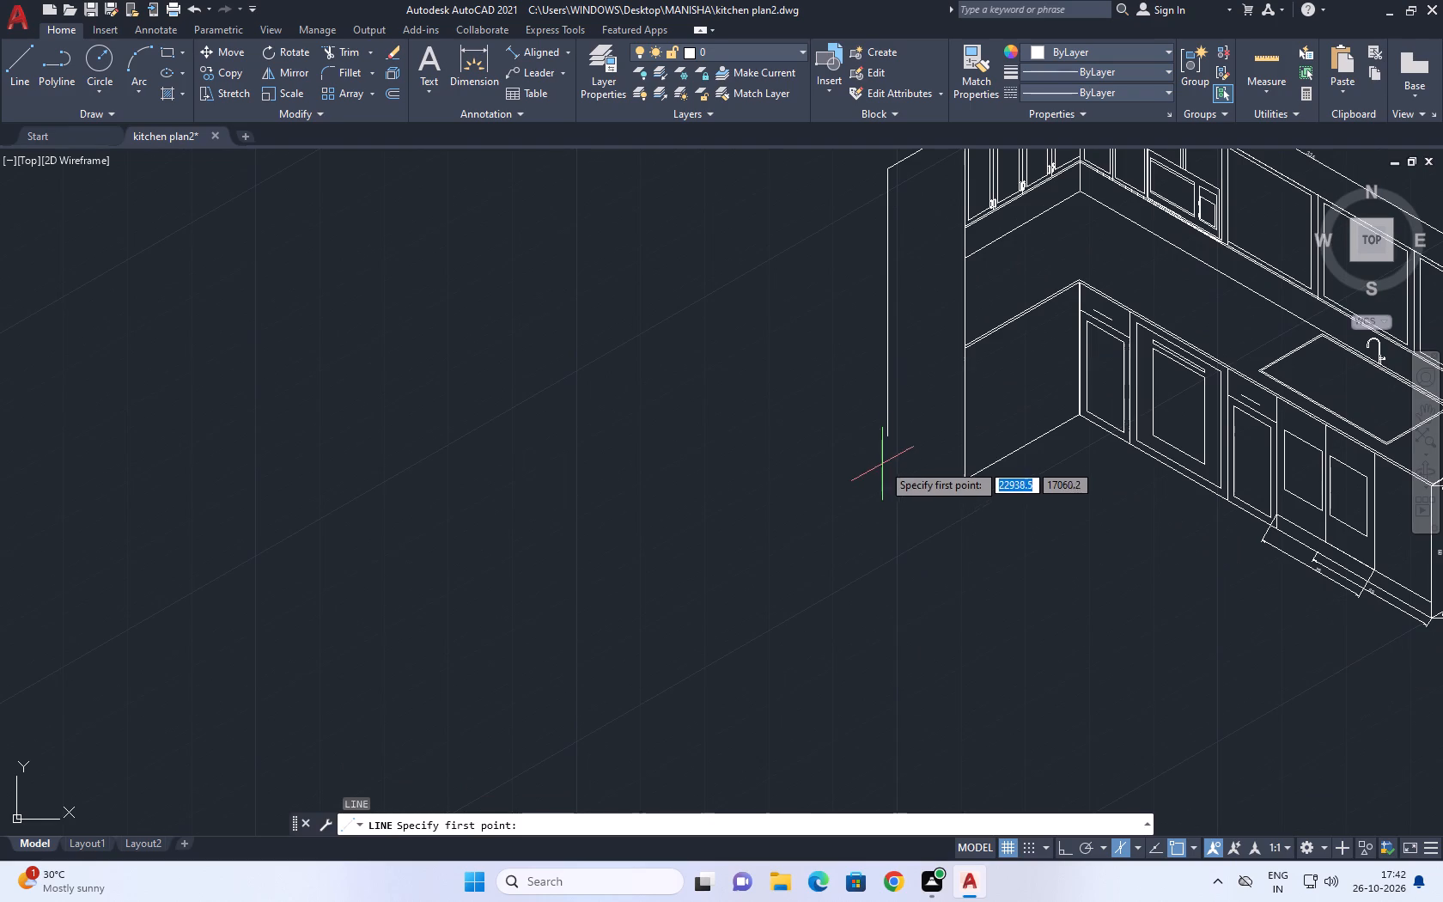
left_click(885, 434)
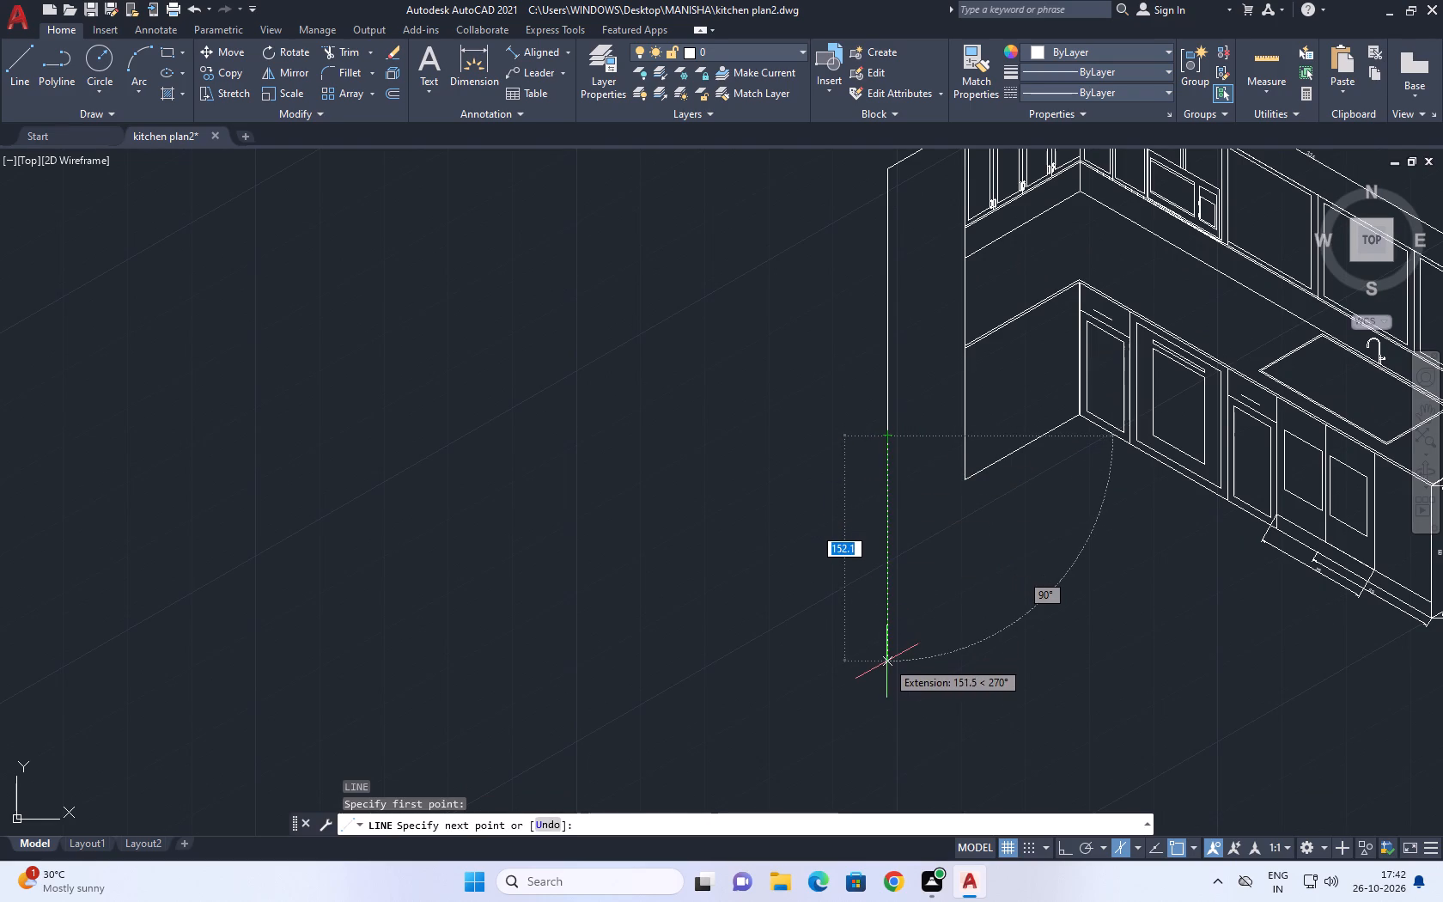
key("F8")
left_click(886, 657)
key("Escape")
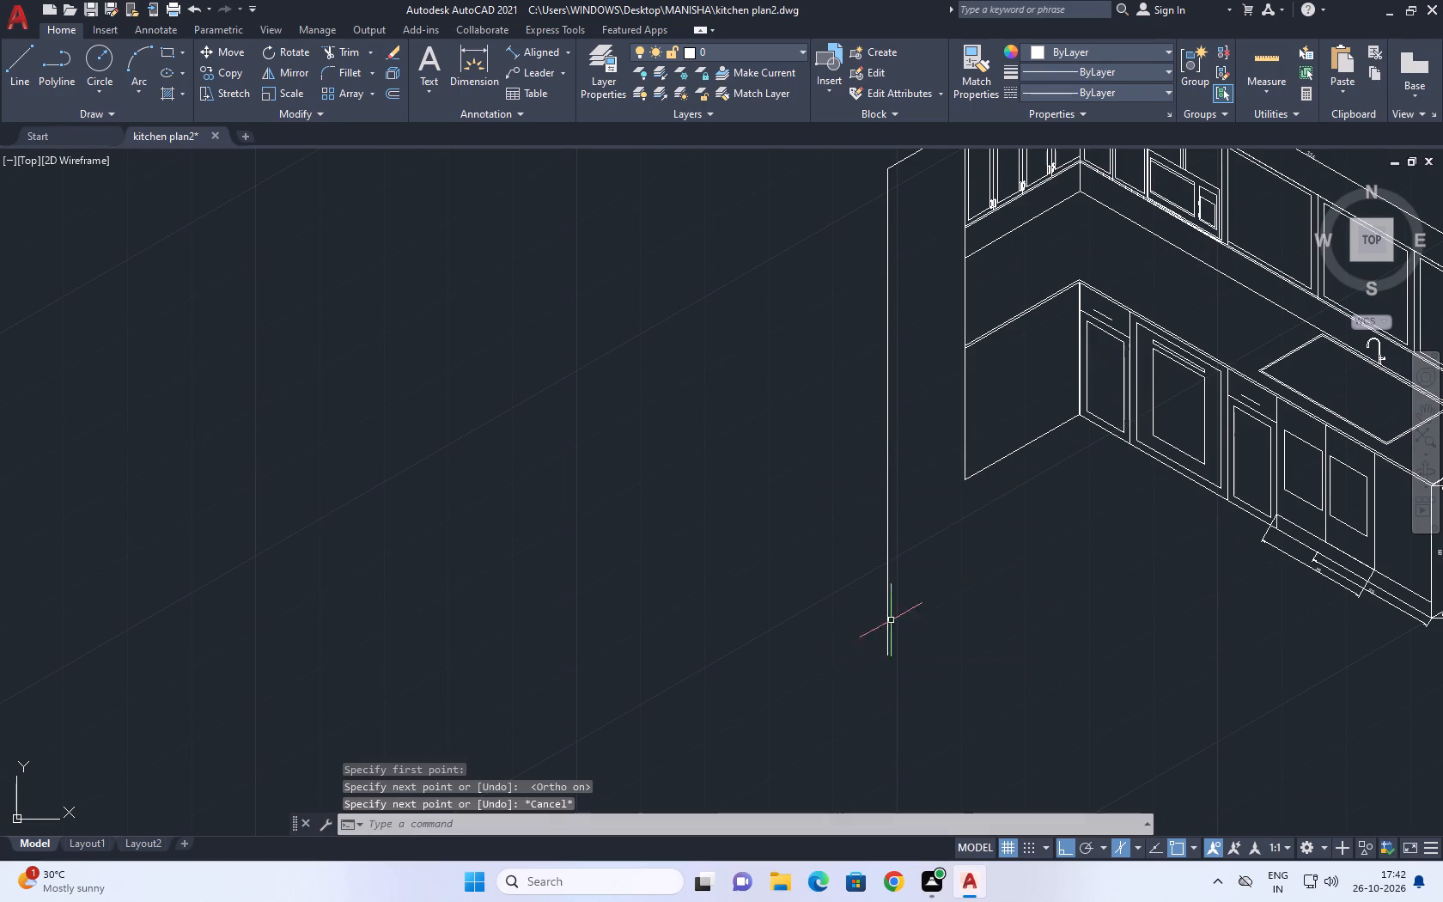
Draw a floor line from the short run's lower corner outward along the isometric axis, crossing the outer vertical line.
middle_click_drag(886, 451, 888, 519)
key("l")
key("space")
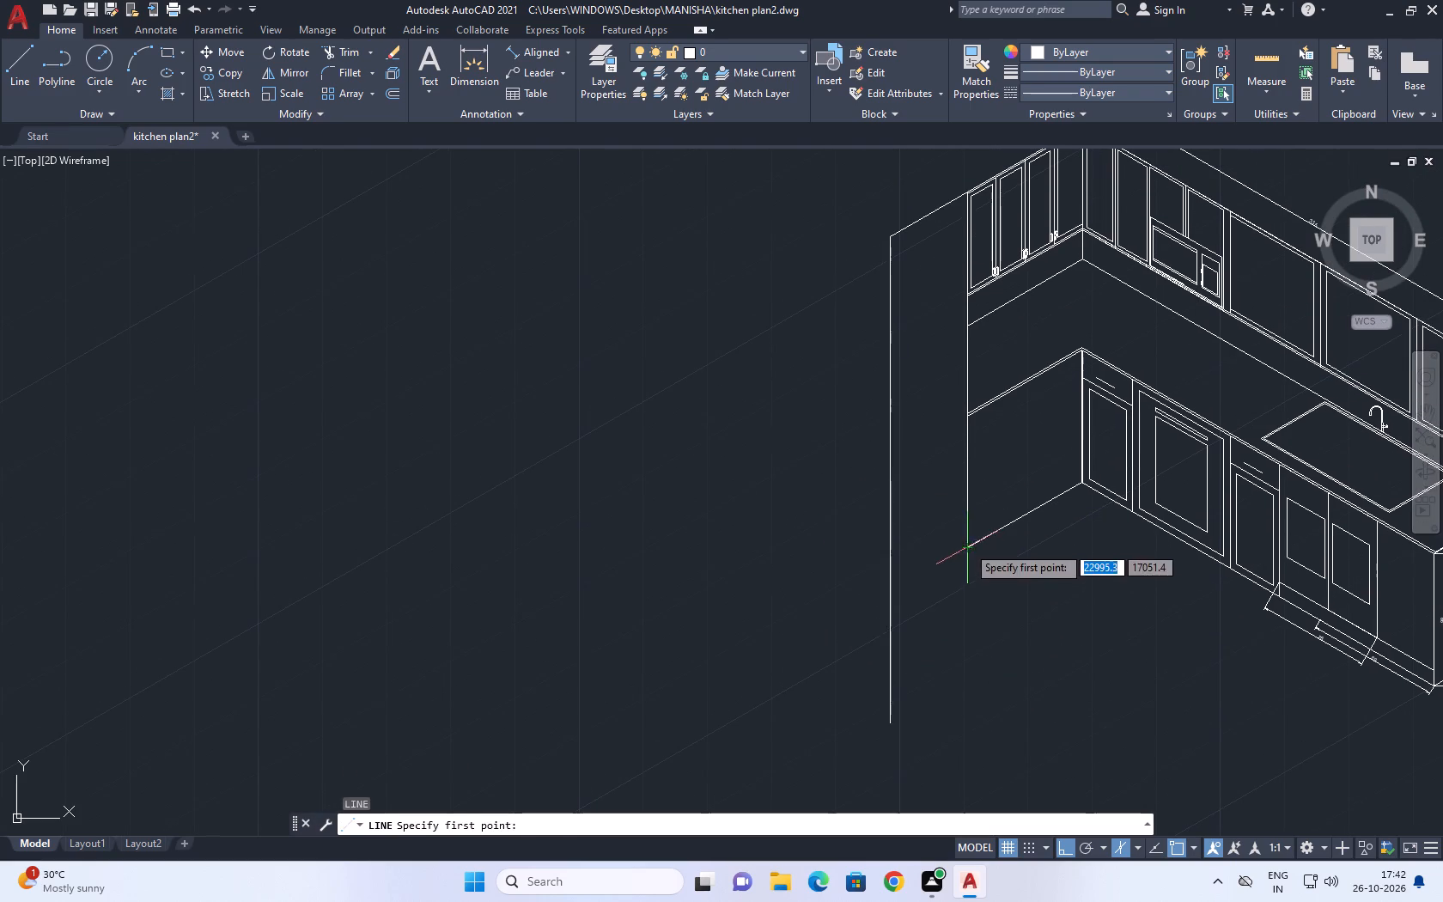
left_click(967, 545)
left_click(776, 655)
key("Escape")
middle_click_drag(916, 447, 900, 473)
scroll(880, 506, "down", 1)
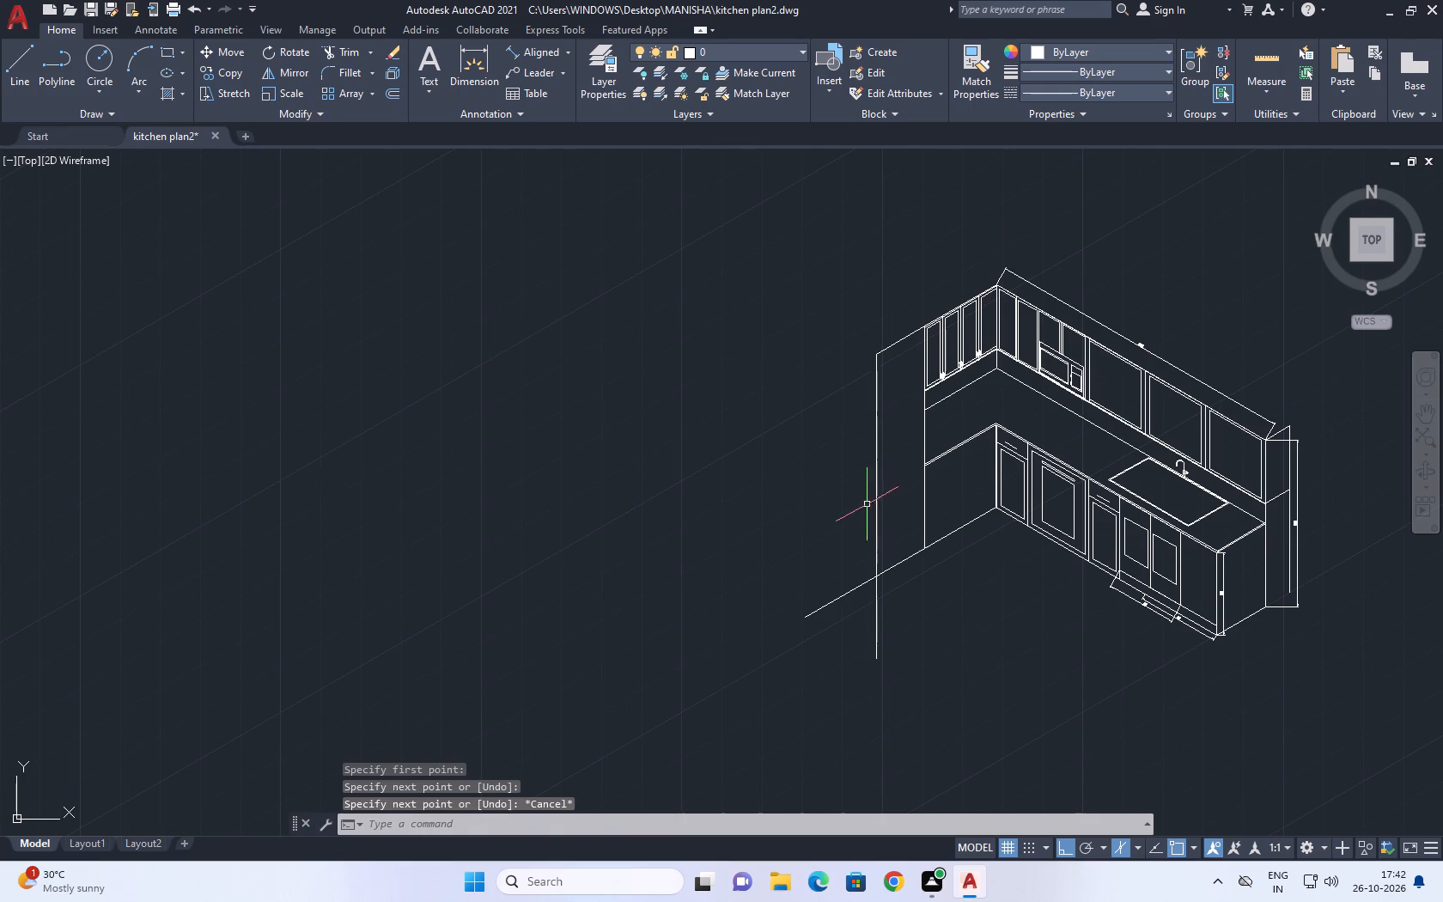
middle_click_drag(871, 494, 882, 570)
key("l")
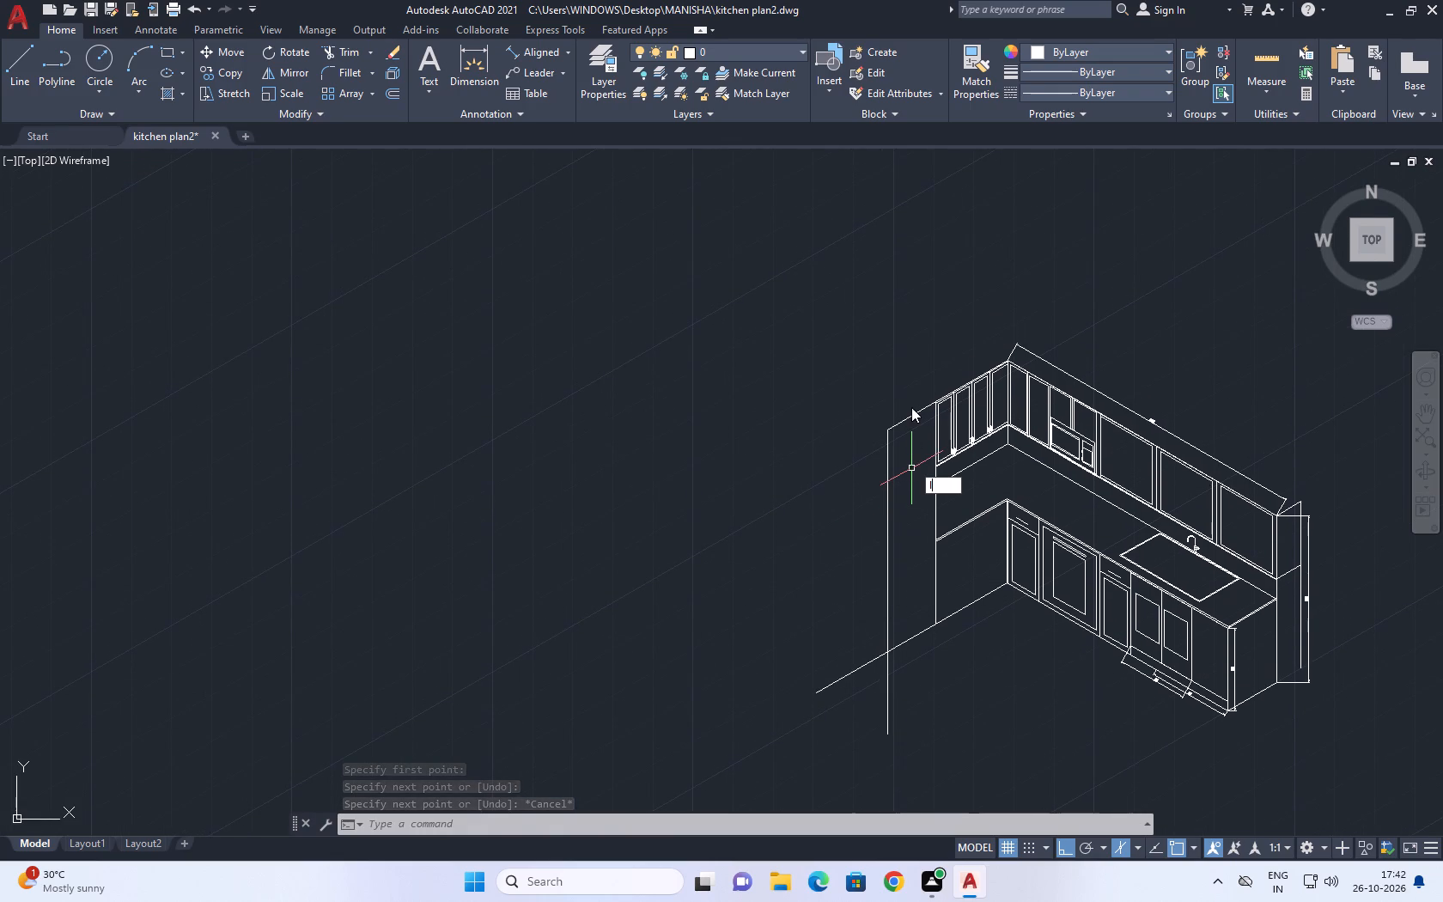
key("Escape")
Copy the full-height section's top edge straight down 10 units, undo that copy, and place it 1 unit down instead.
left_click(909, 423)
left_click_drag(898, 406, 892, 397)
middle_click_drag(897, 434, 879, 515)
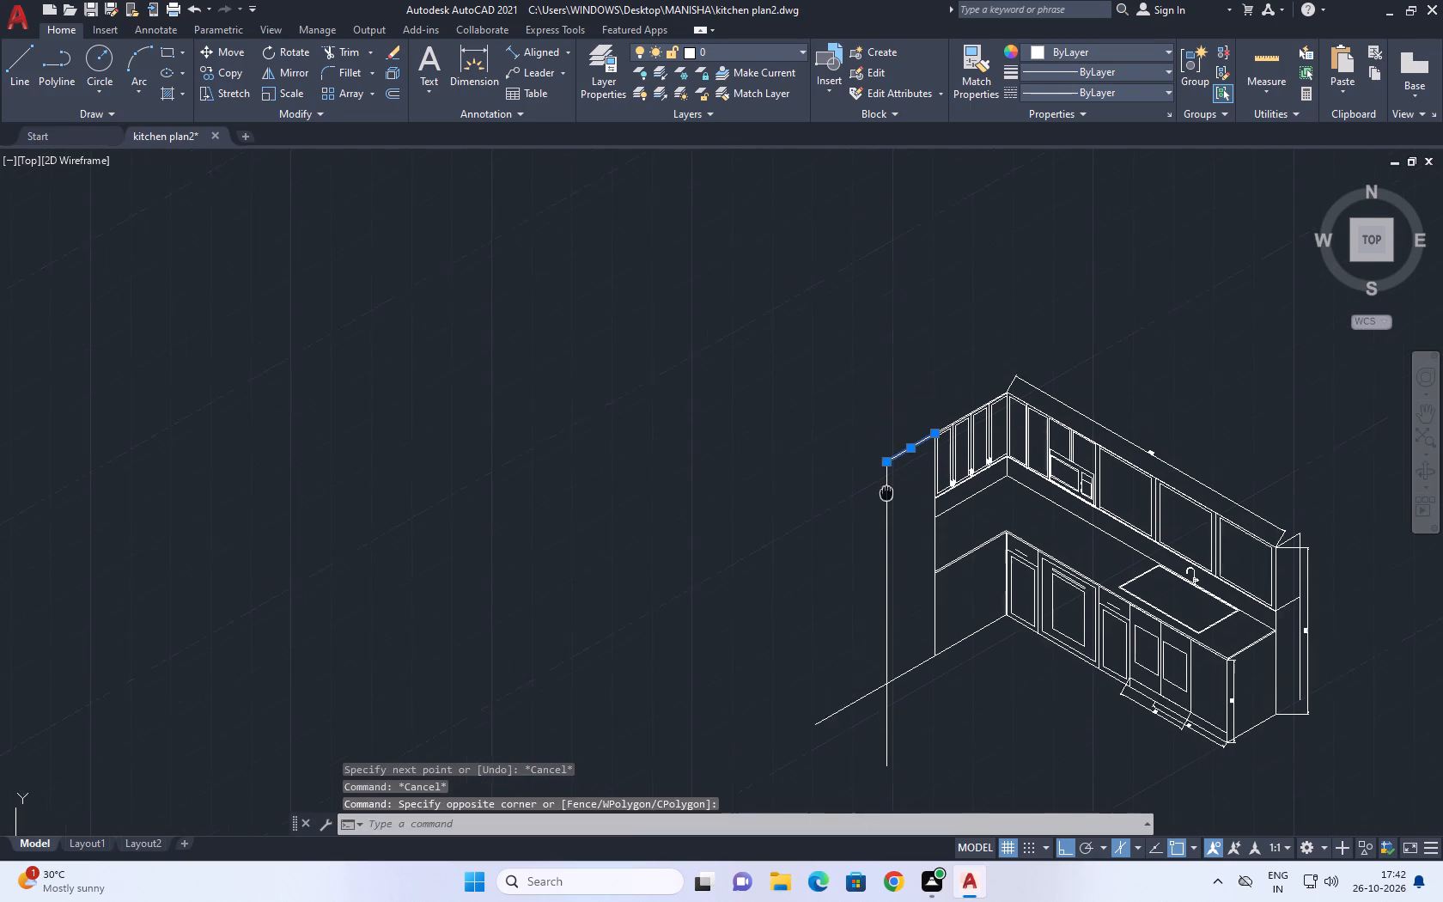
middle_click_drag(879, 515, 862, 553)
key("c")
type("o")
key("space")
scroll(848, 550, "up", 3)
left_click_drag(858, 554, 862, 565)
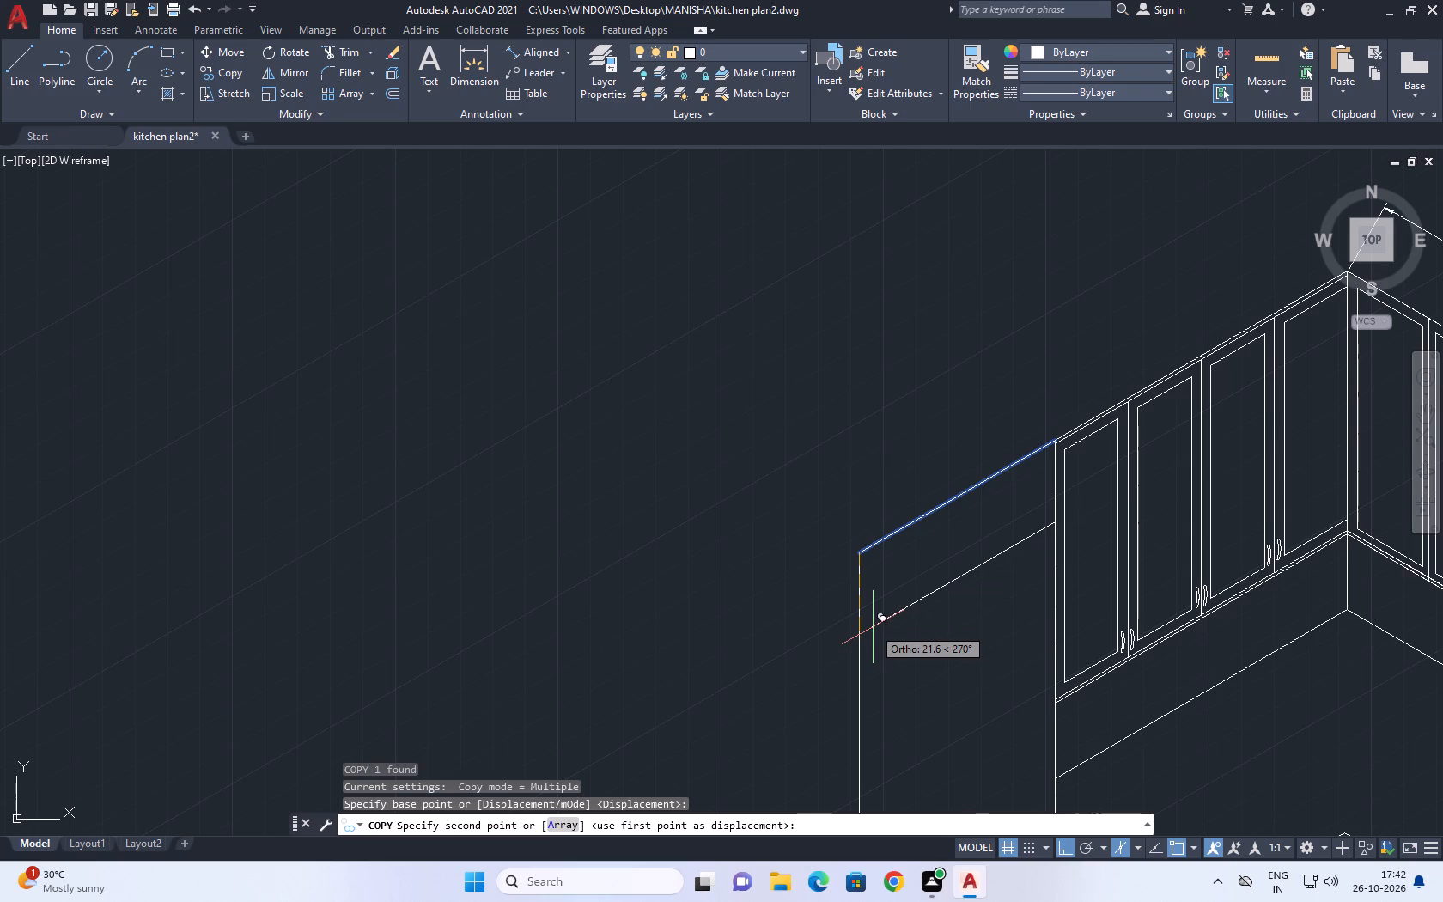
type("10")
key("Return")
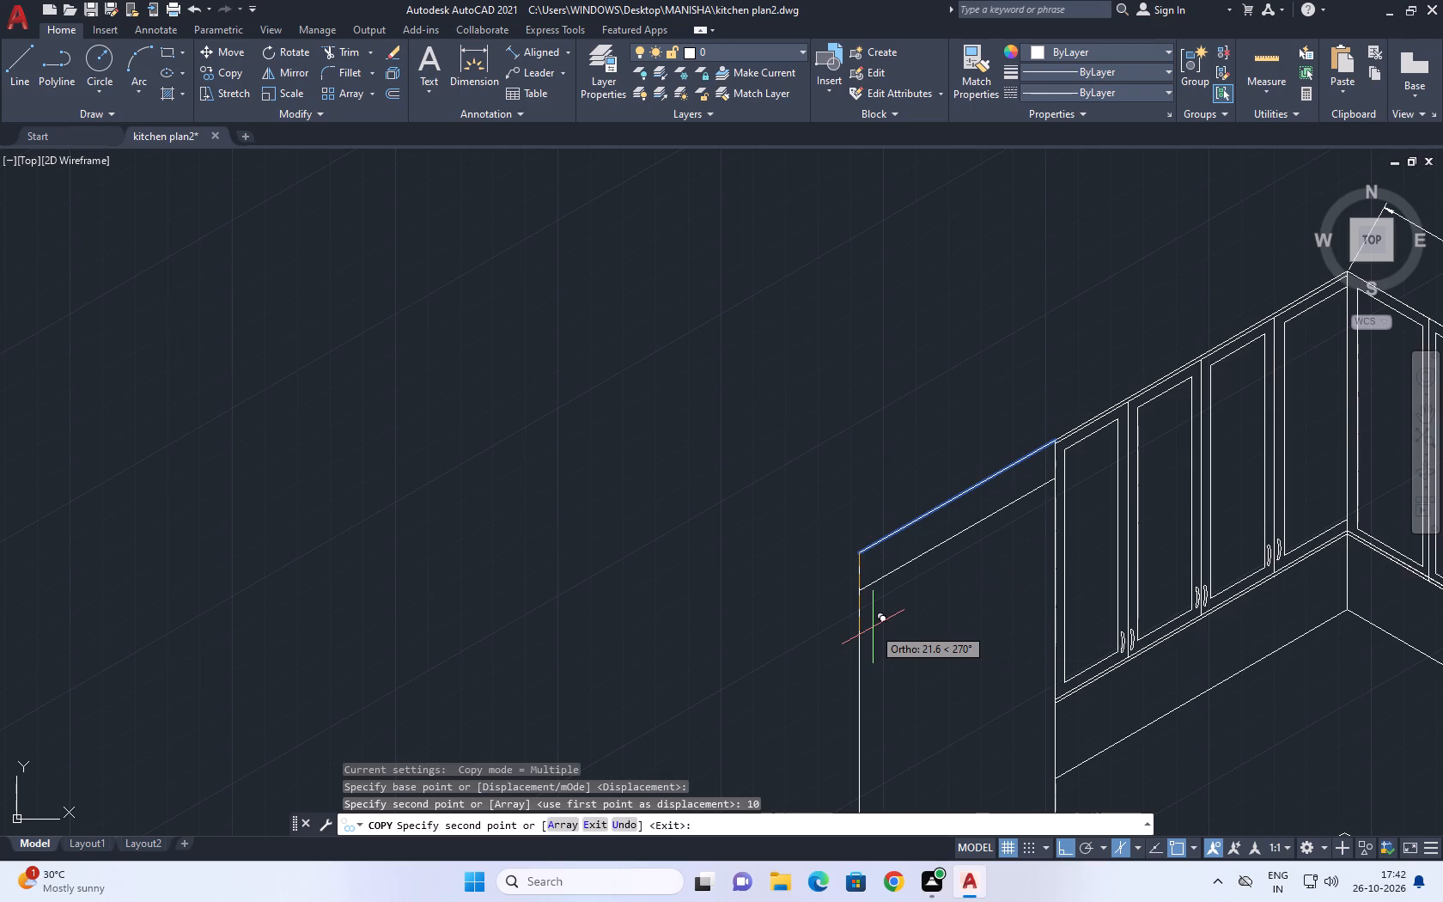
key("ctrl+z")
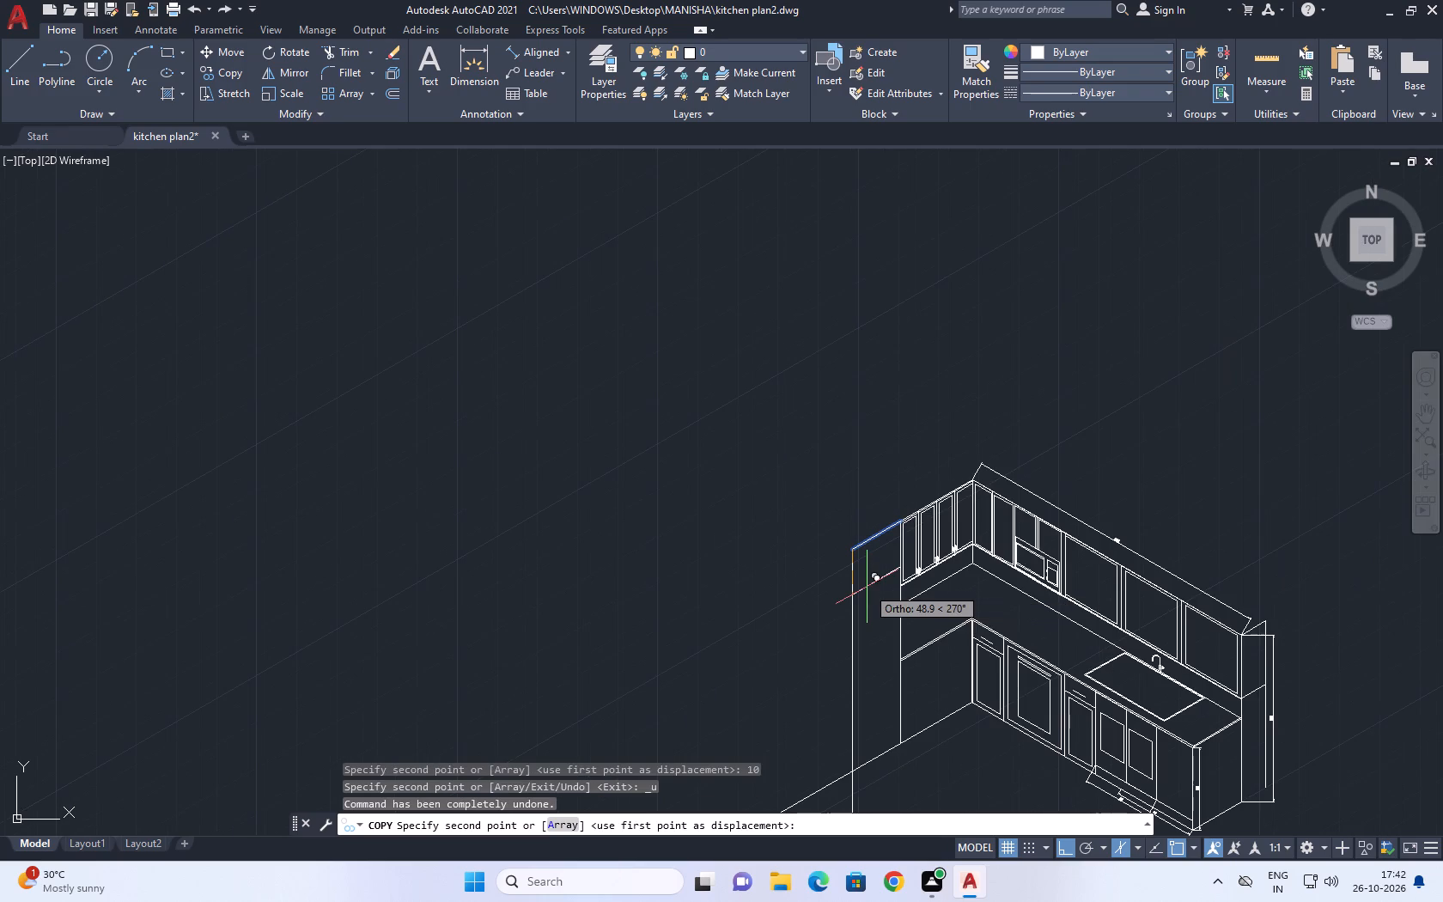
key("1")
key("Return")
key("Escape")
Copy the lower of the section's two top lines 3 units straight down.
scroll(875, 558, "up", 3)
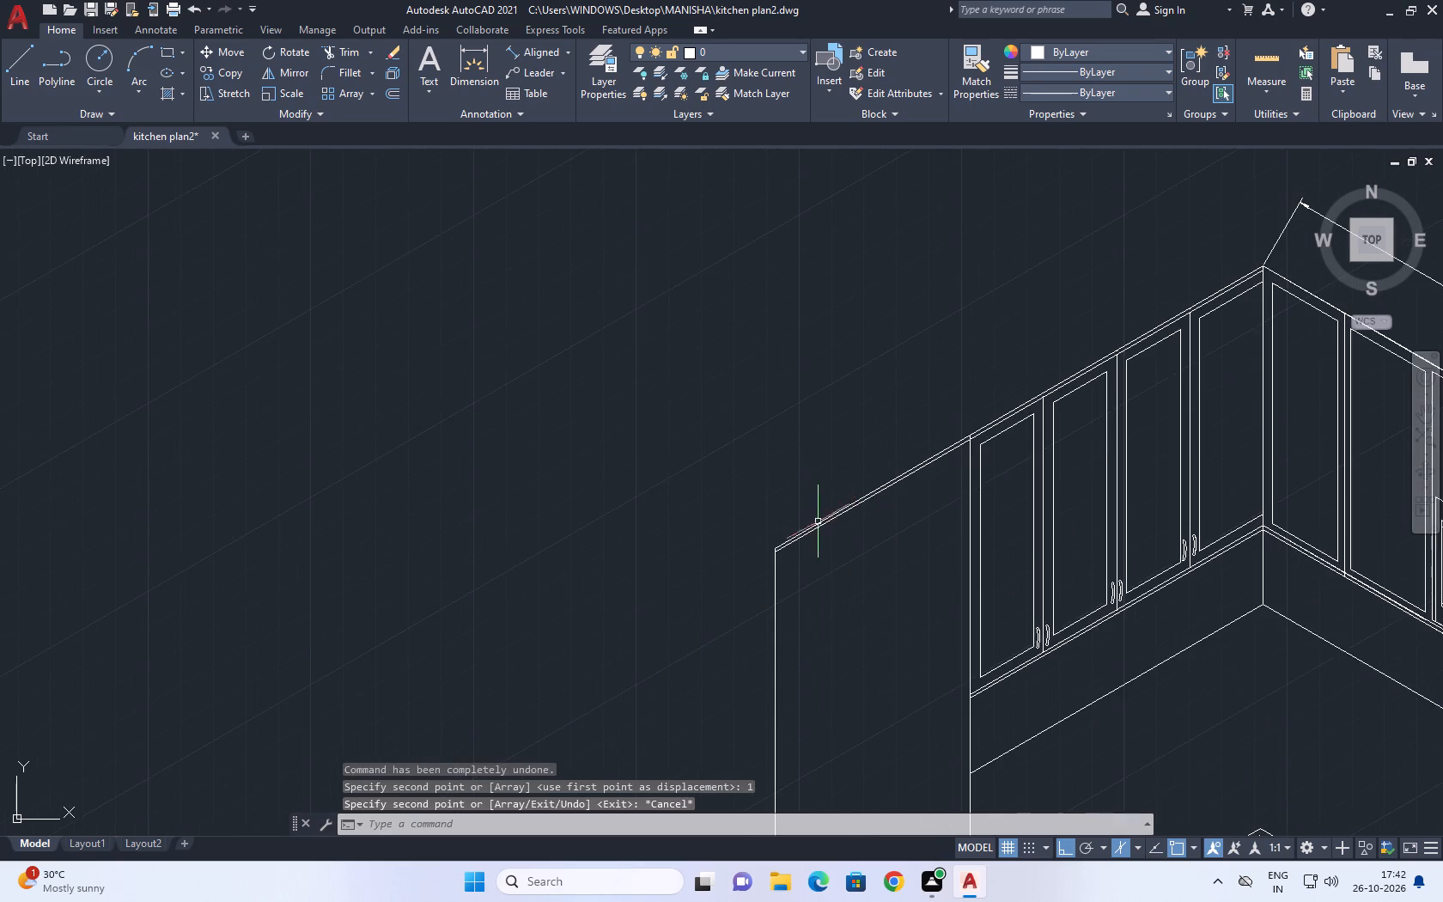
scroll(830, 519, "up", 2)
left_click(832, 525)
middle_click_drag(846, 633, 798, 478)
key("c")
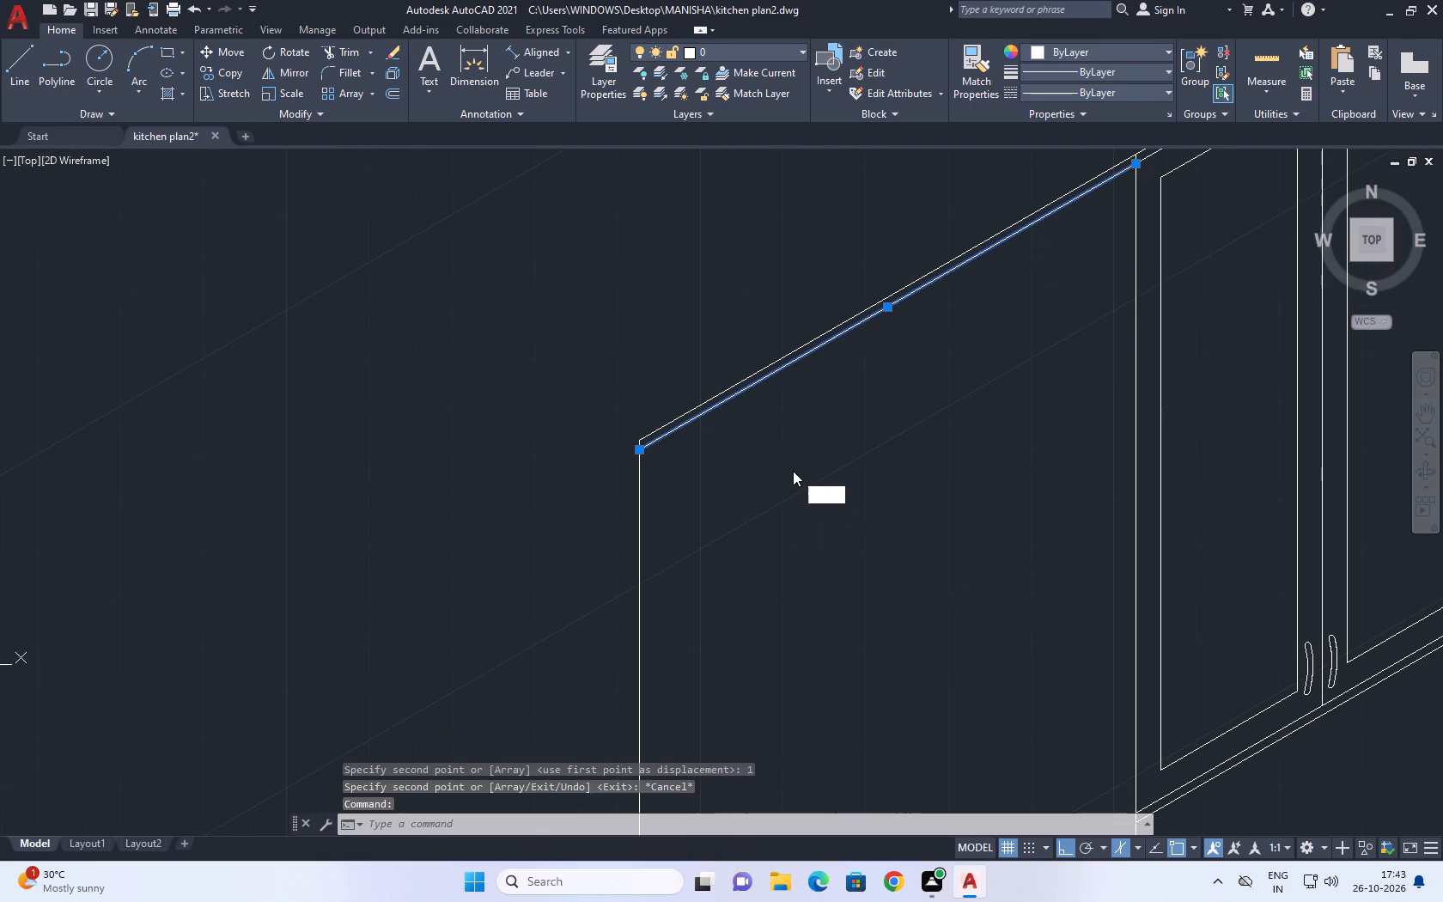
key("o")
key("space")
left_click(636, 450)
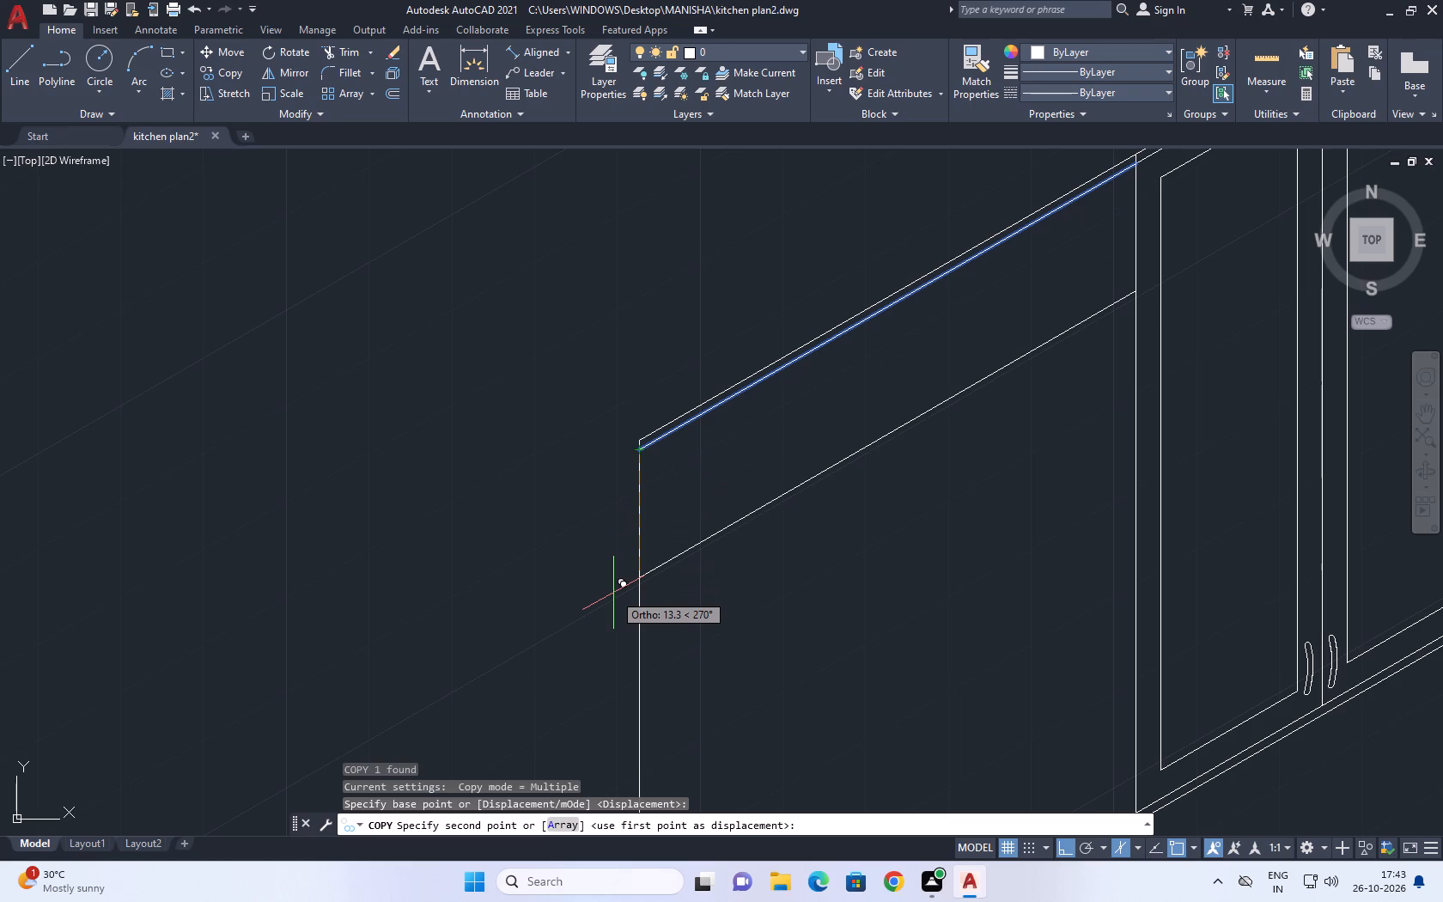
key("3")
key("Return")
key("Escape")
Draw a line about 73 units outward along the isometric axis from the short run's upper cabinet bottom corner, crossing the outer vertical line.
middle_click_drag(835, 505, 857, 478)
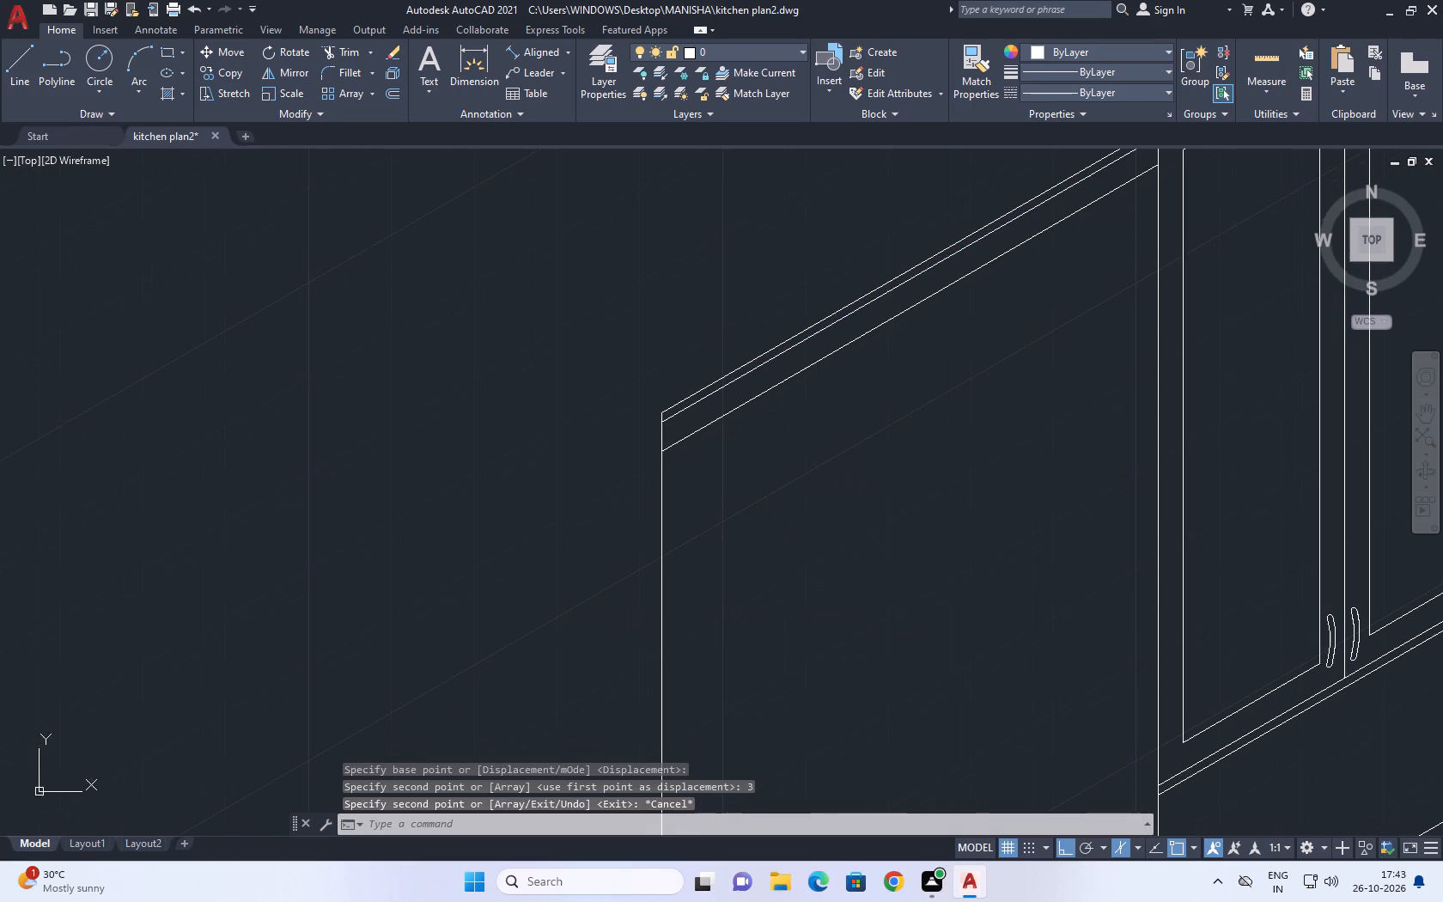
middle_click_drag(787, 482, 764, 463)
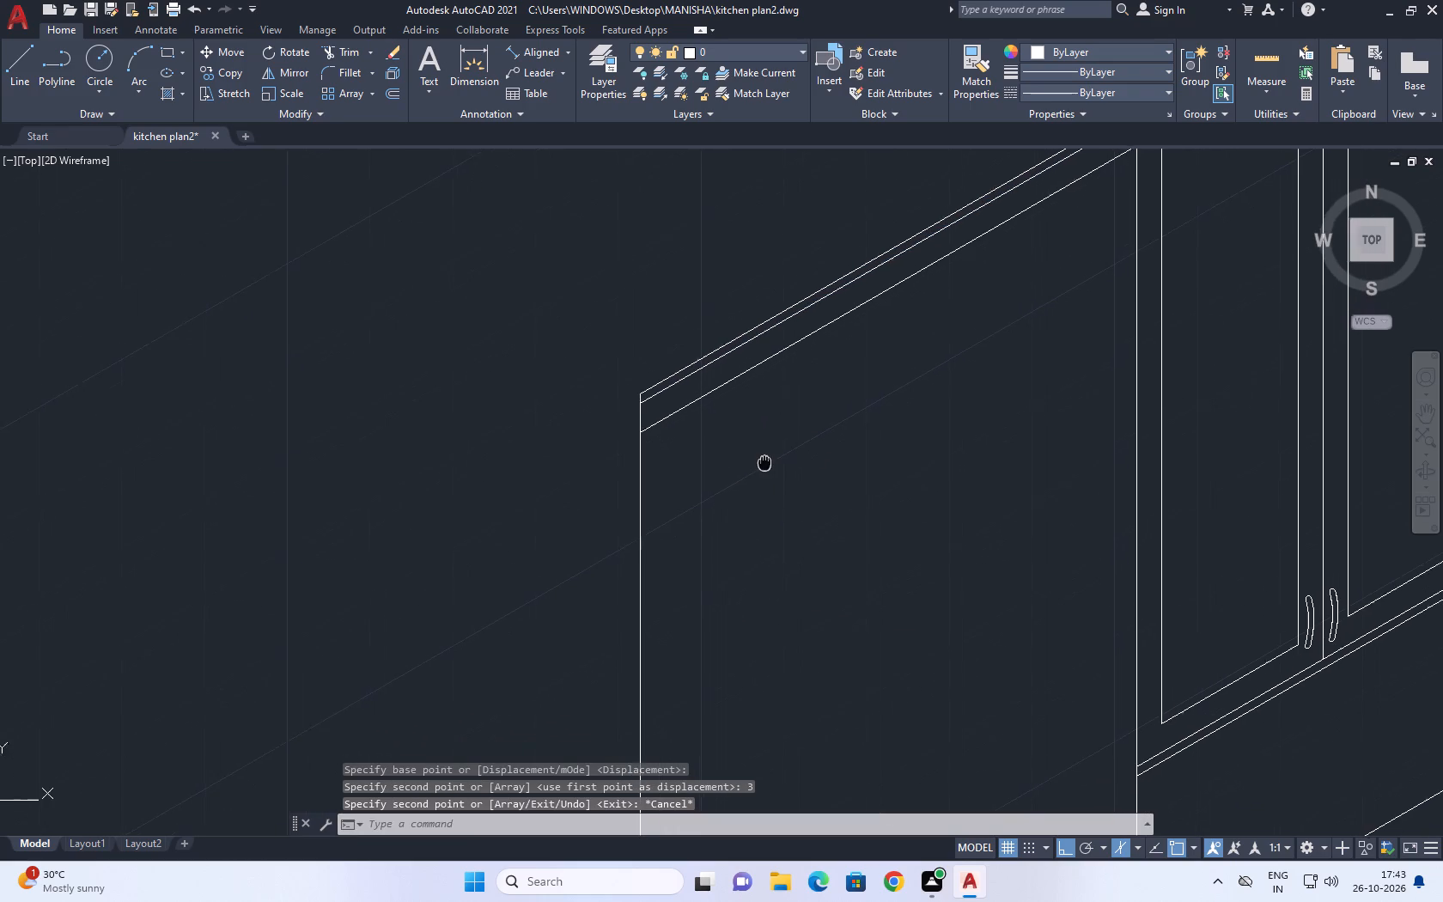
middle_click_drag(764, 463, 763, 461)
scroll(911, 603, "down", 1)
middle_click_drag(1034, 681, 993, 652)
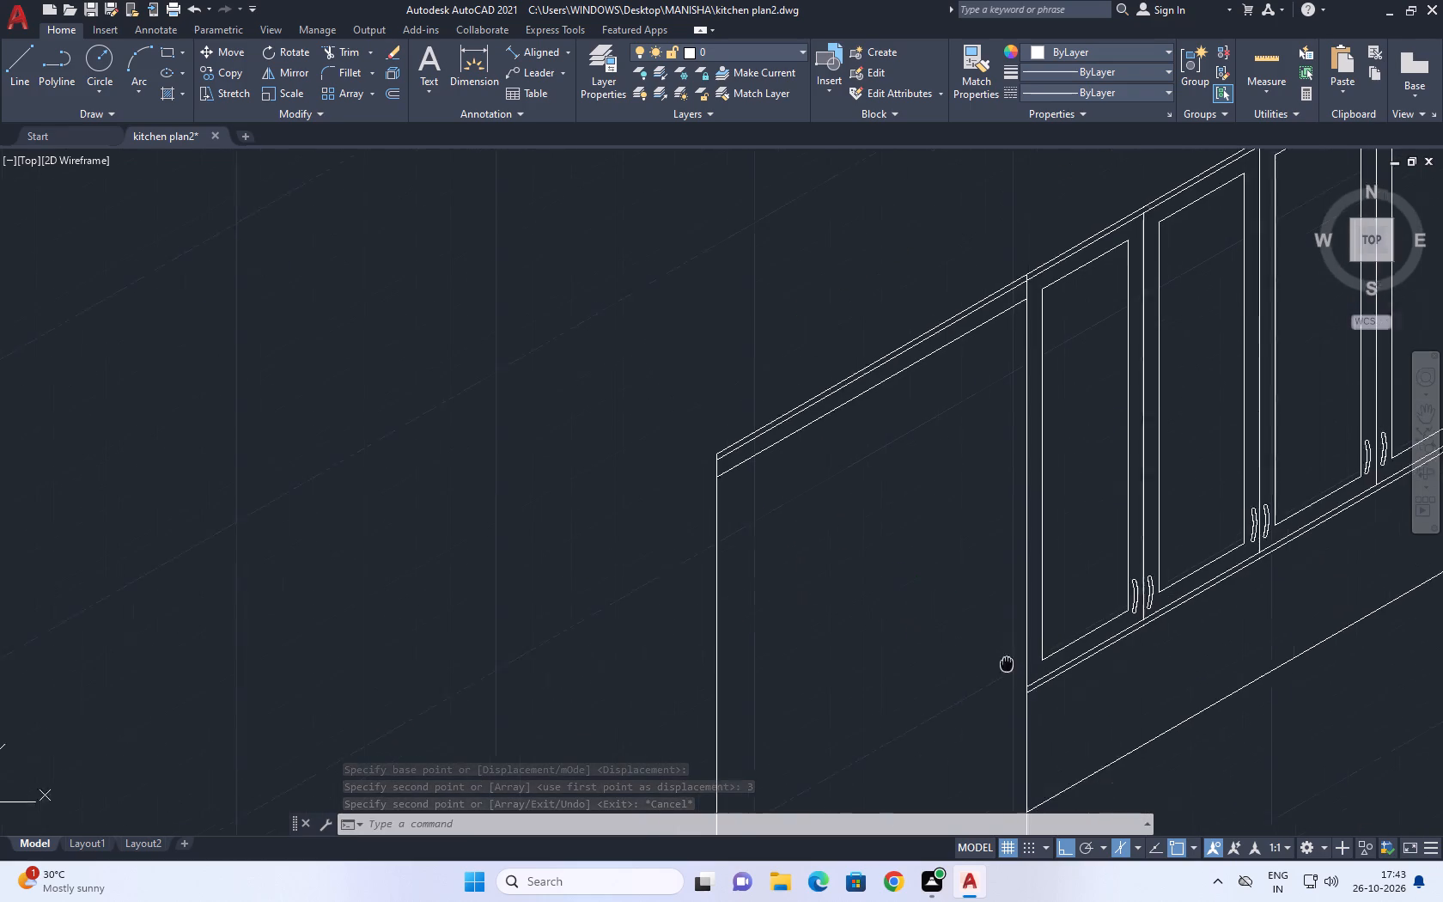
middle_click_drag(993, 652, 952, 614)
key("l")
key("space")
scroll(968, 649, "up", 1)
middle_click_drag(966, 639, 963, 574)
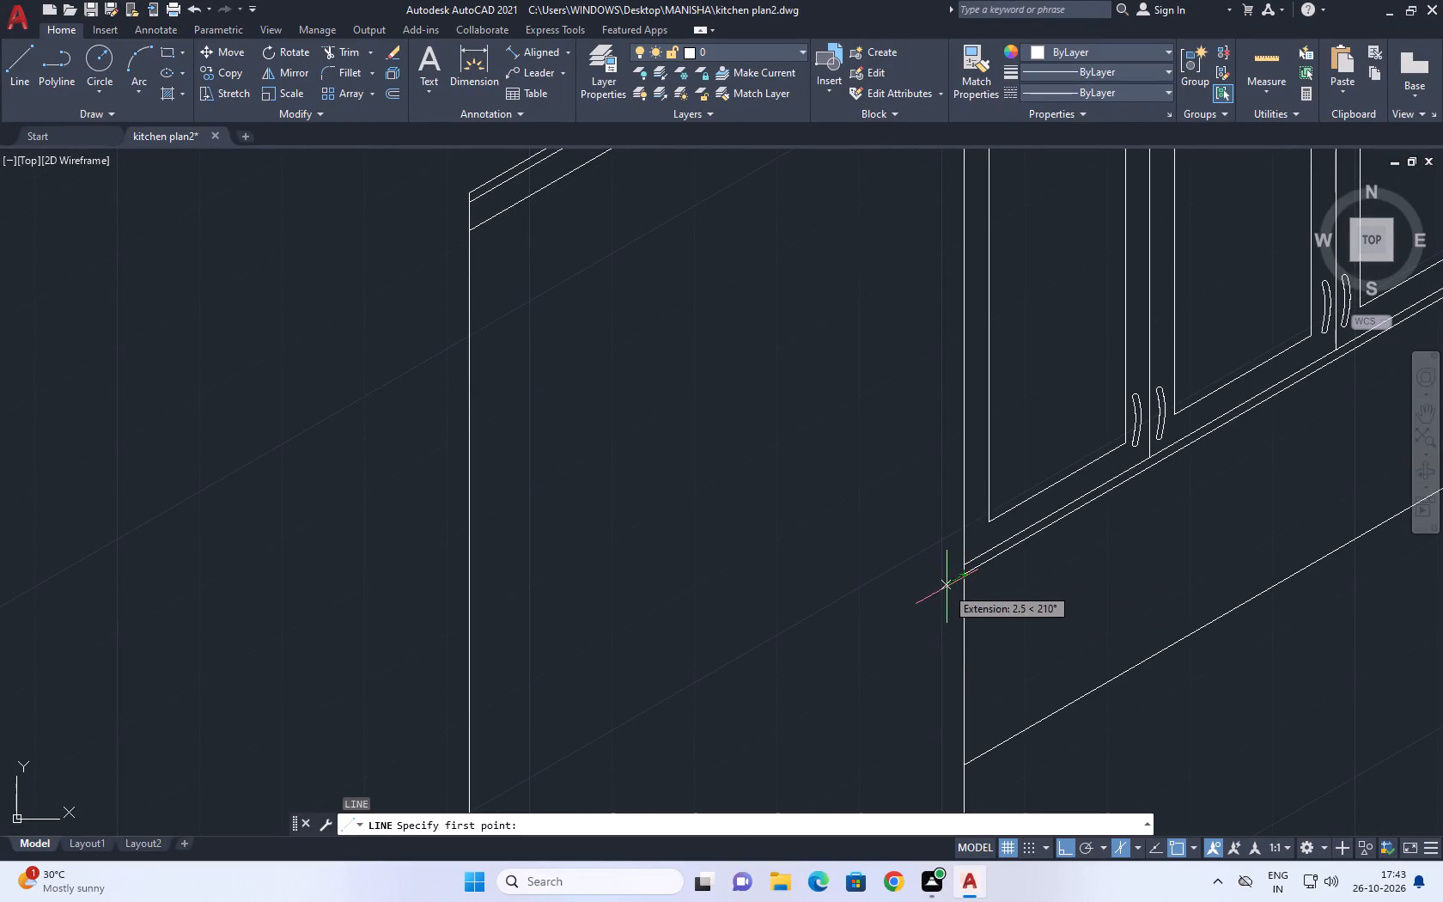
left_click(965, 578)
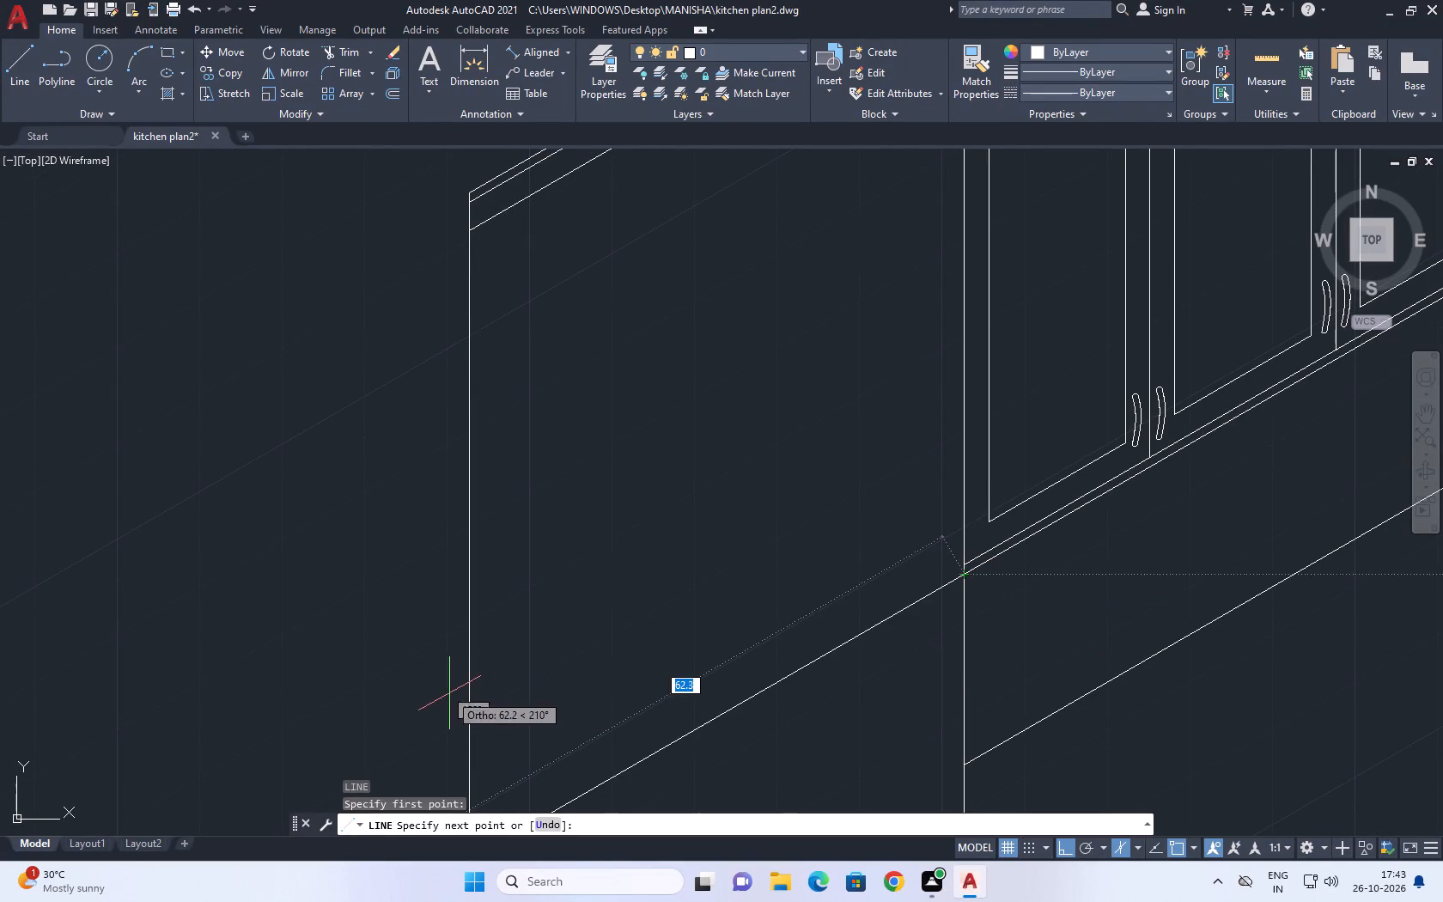
middle_click_drag(472, 539, 597, 375)
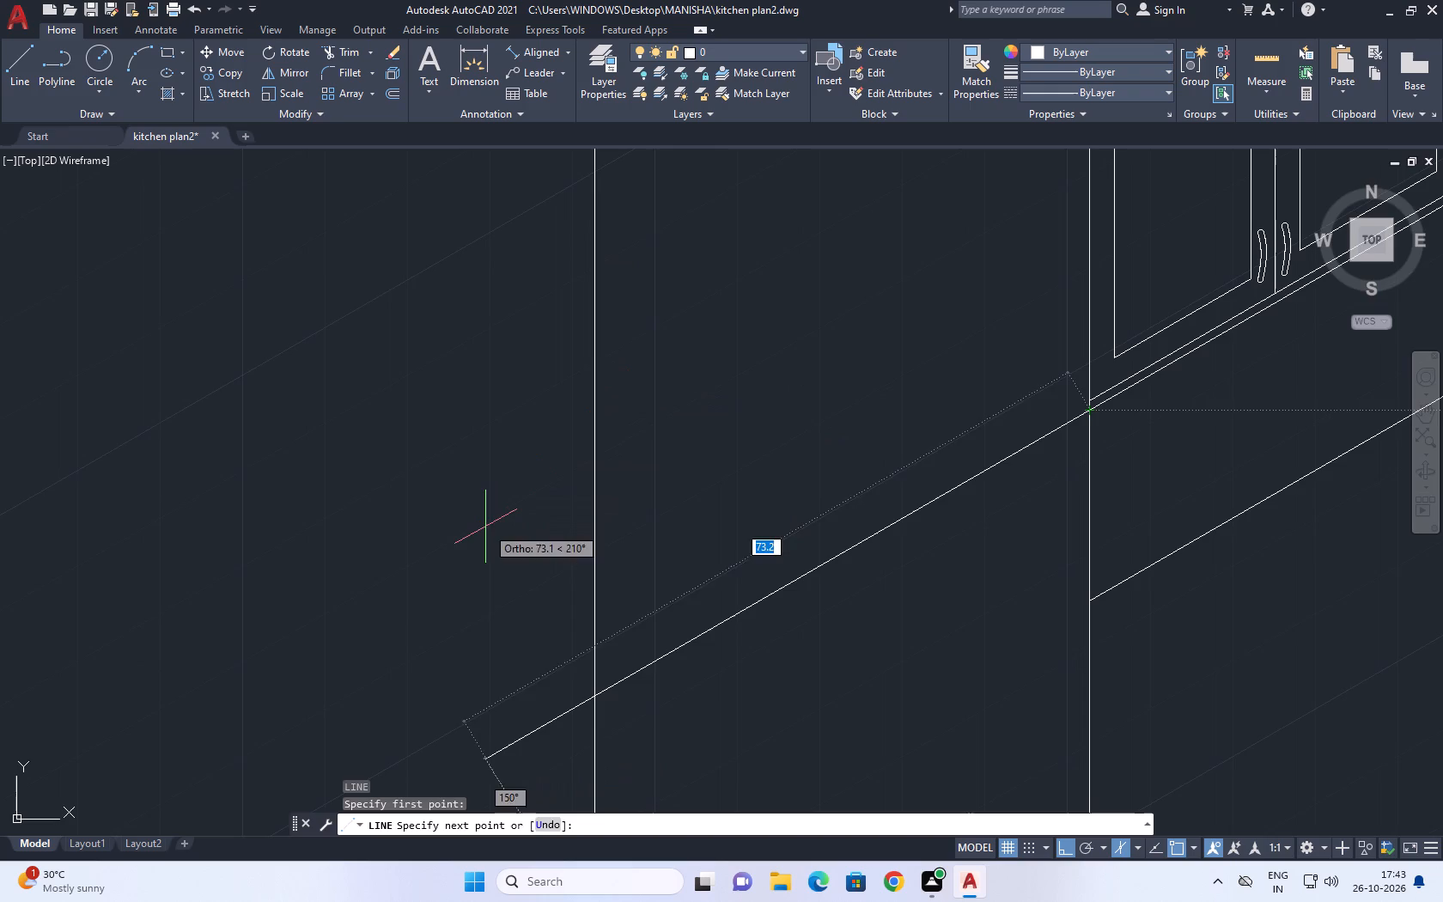
left_click(485, 527)
key("Escape")
From the upper cabinets' bottom outer corner, draw a line 35 units up and continue it outward along the isometric axis past the outer vertical line.
scroll(679, 501, "down", 3)
middle_click_drag(770, 481, 759, 534)
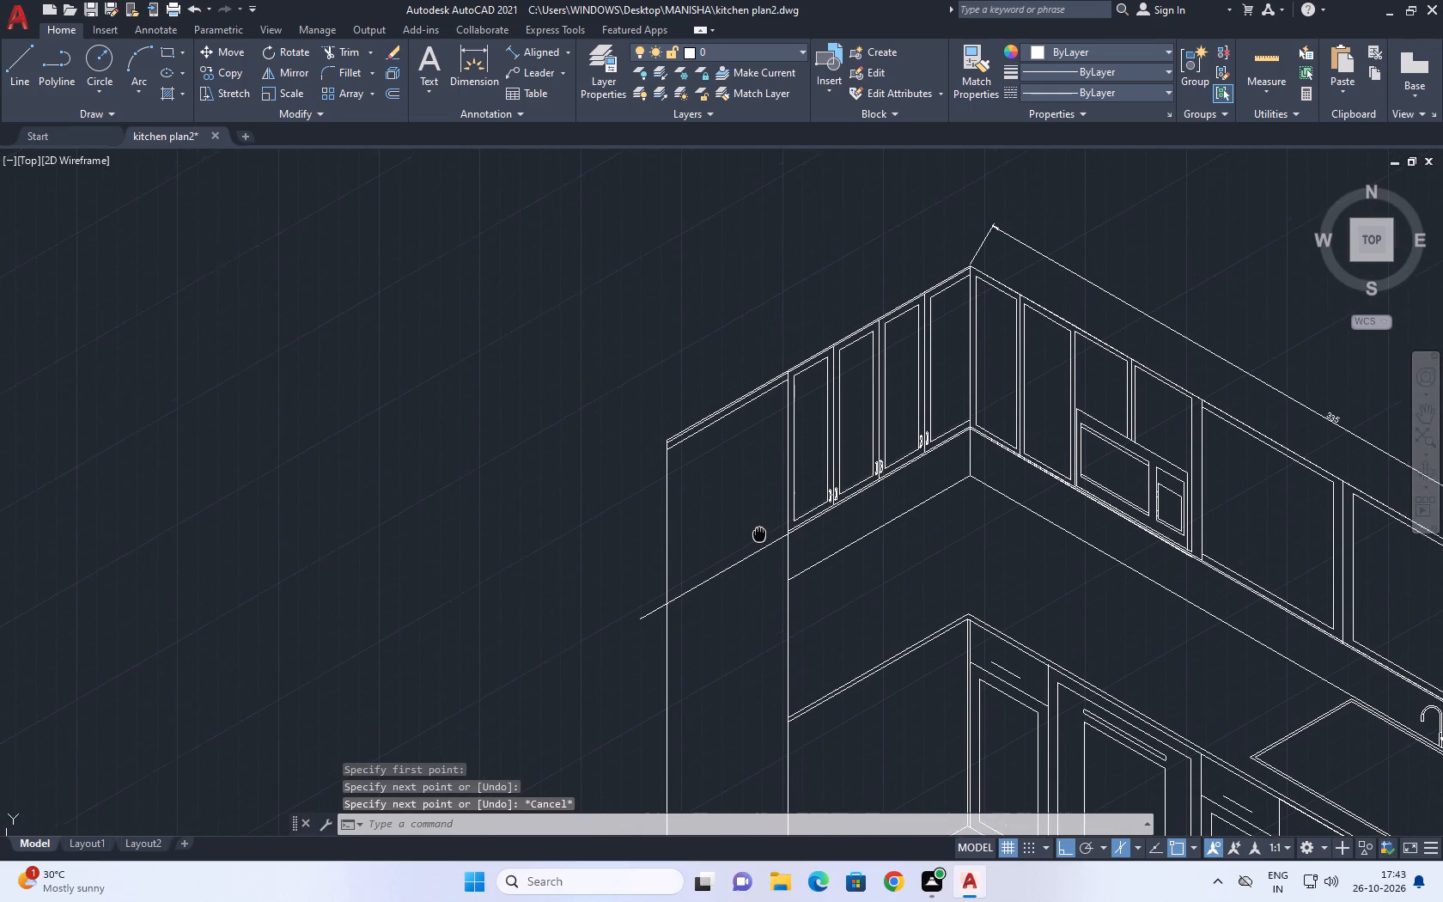
middle_click_drag(759, 534, 763, 546)
scroll(752, 436, "up", 1)
middle_click_drag(771, 449, 764, 387)
type("l")
key("space")
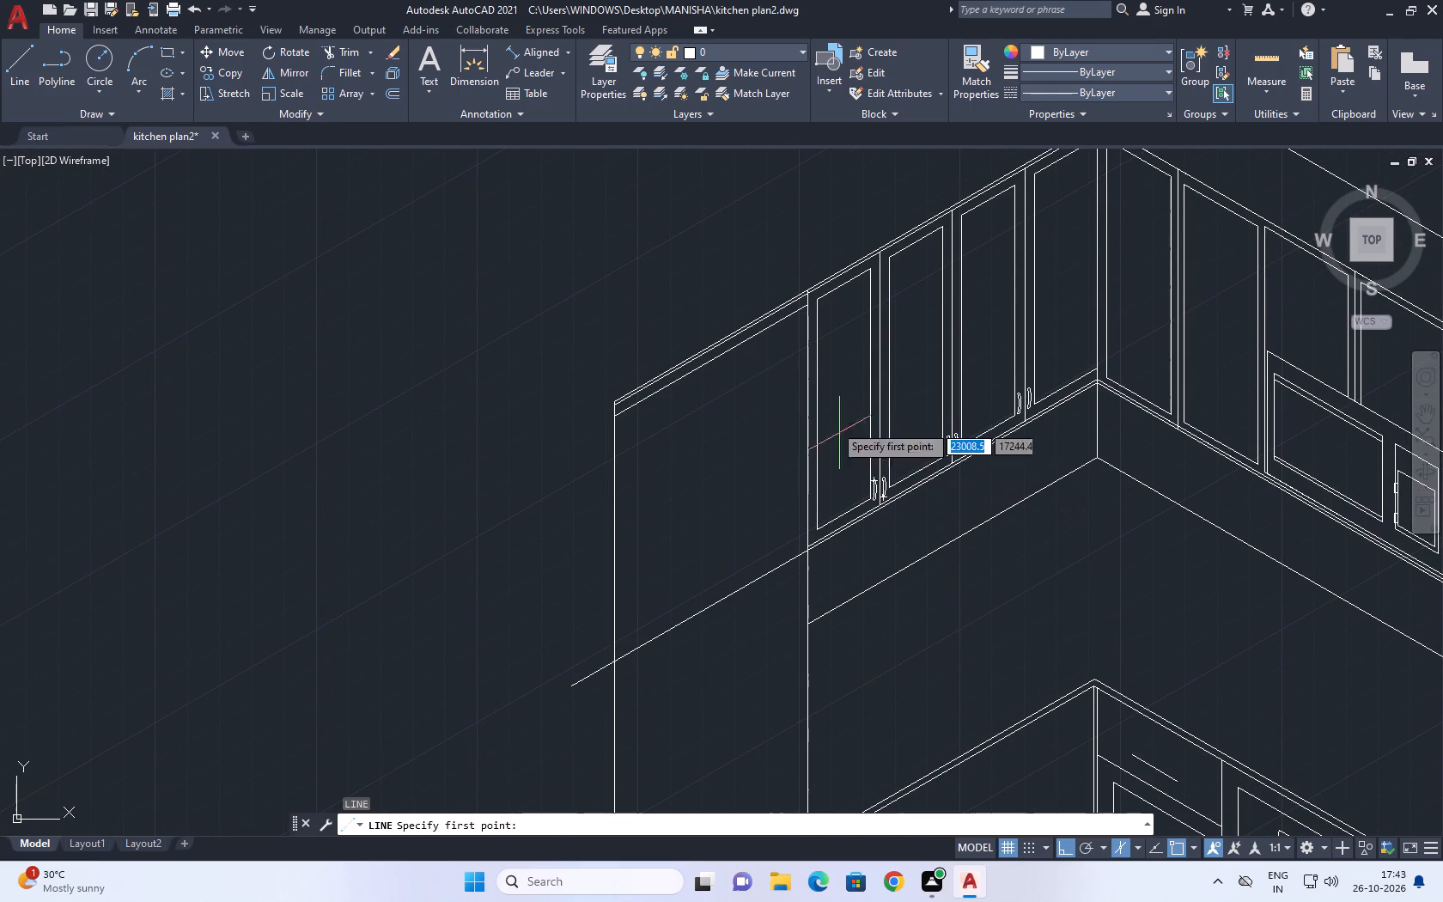
key("Escape")
key("l")
key("space")
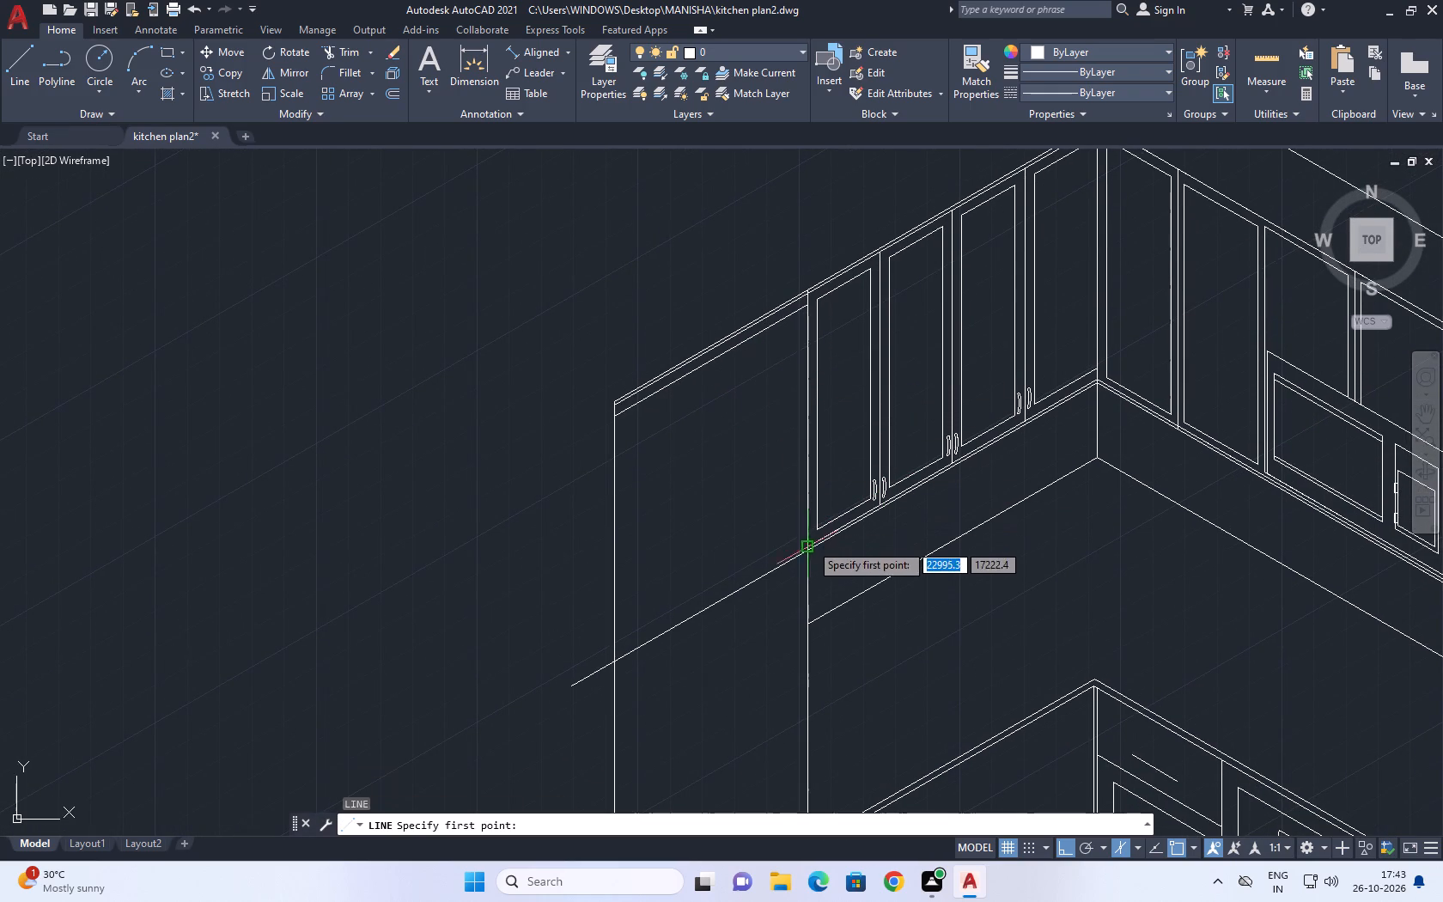
scroll(813, 566, "up", 3)
left_click(776, 510)
middle_click_drag(760, 283, 783, 430)
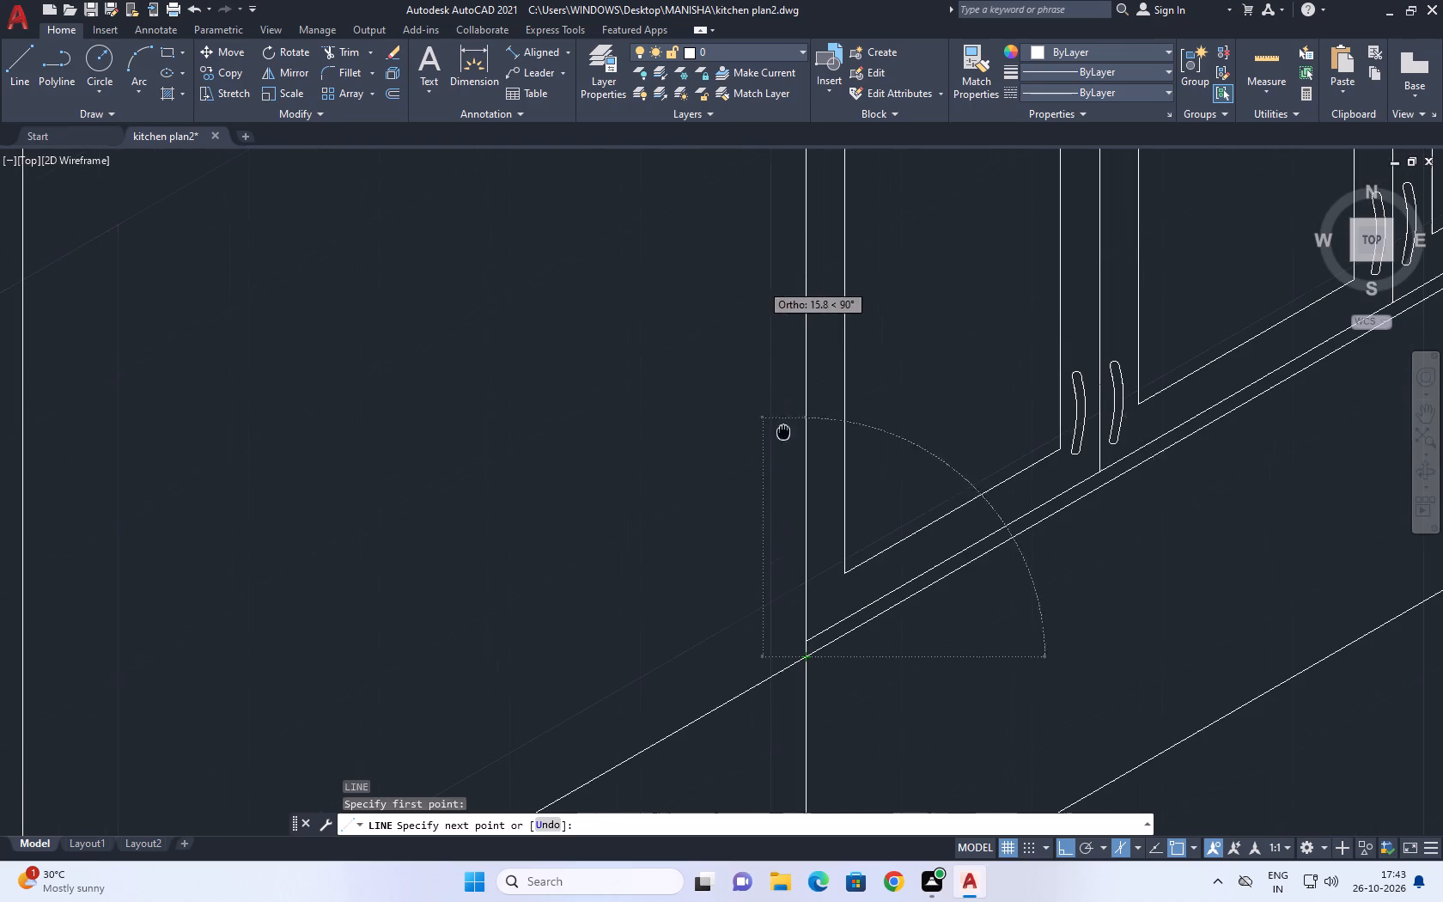
type("35")
key("Return")
scroll(820, 370, "down", 1)
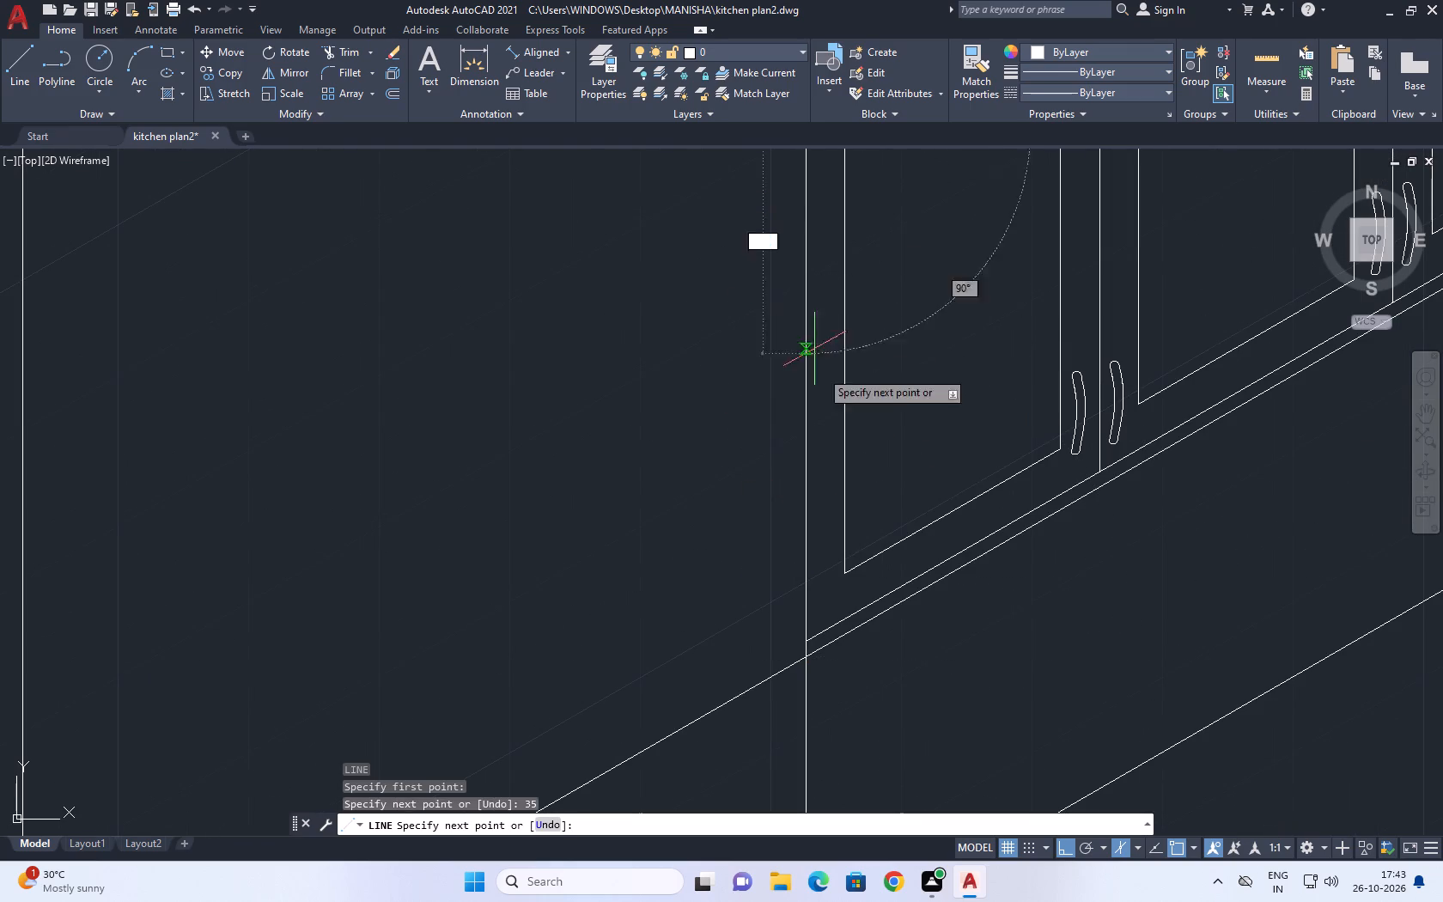
scroll(824, 377, "down", 2)
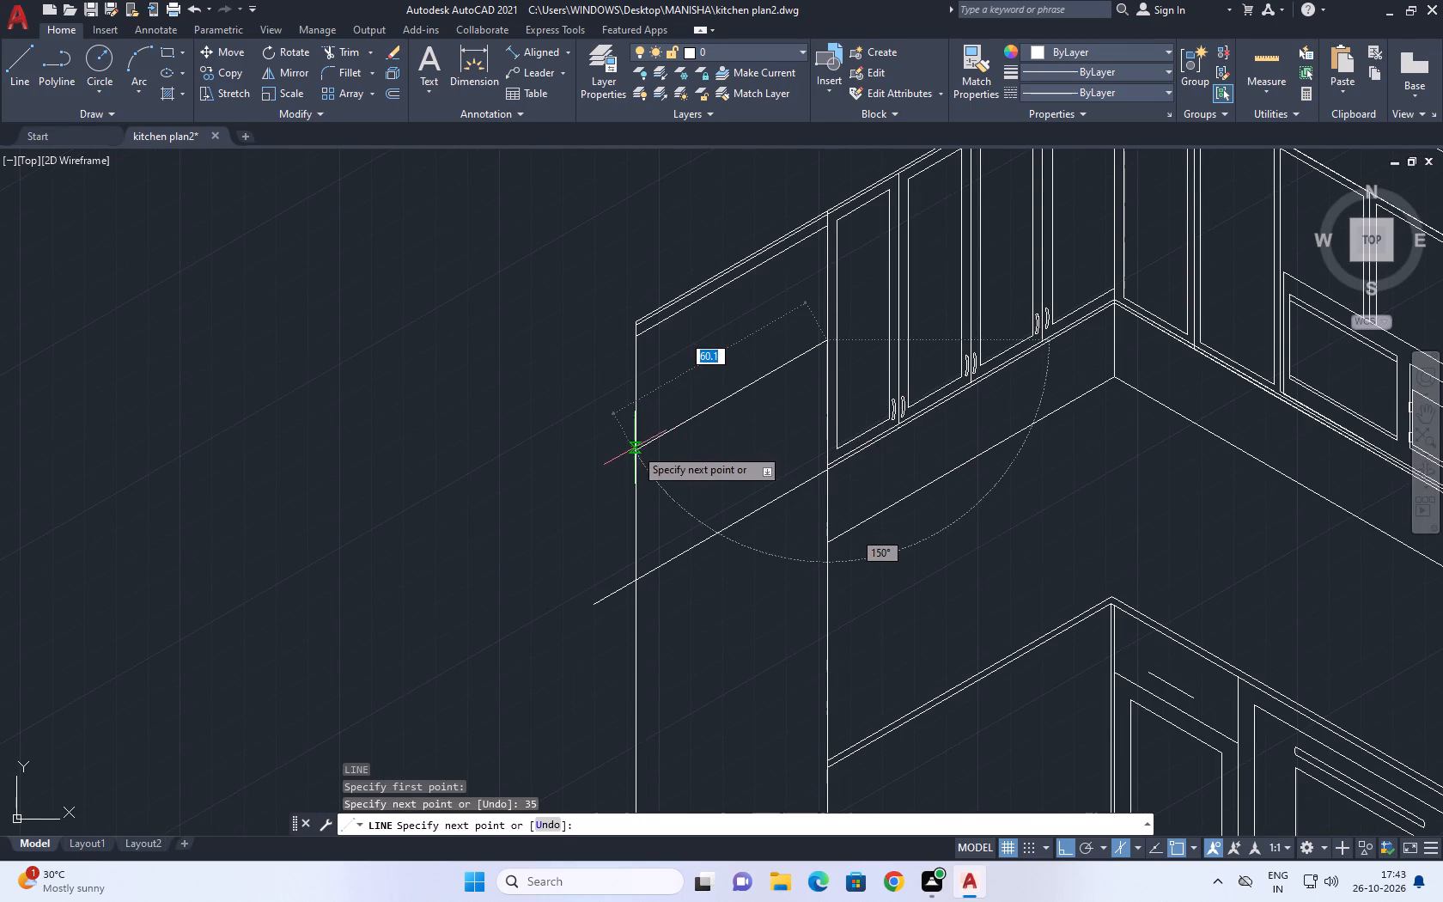
scroll(636, 458, "up", 2)
left_click(557, 471)
key("Escape")
Copy the section's outer vertical line 1 unit inward along the isometric axis.
scroll(733, 430, "down", 3)
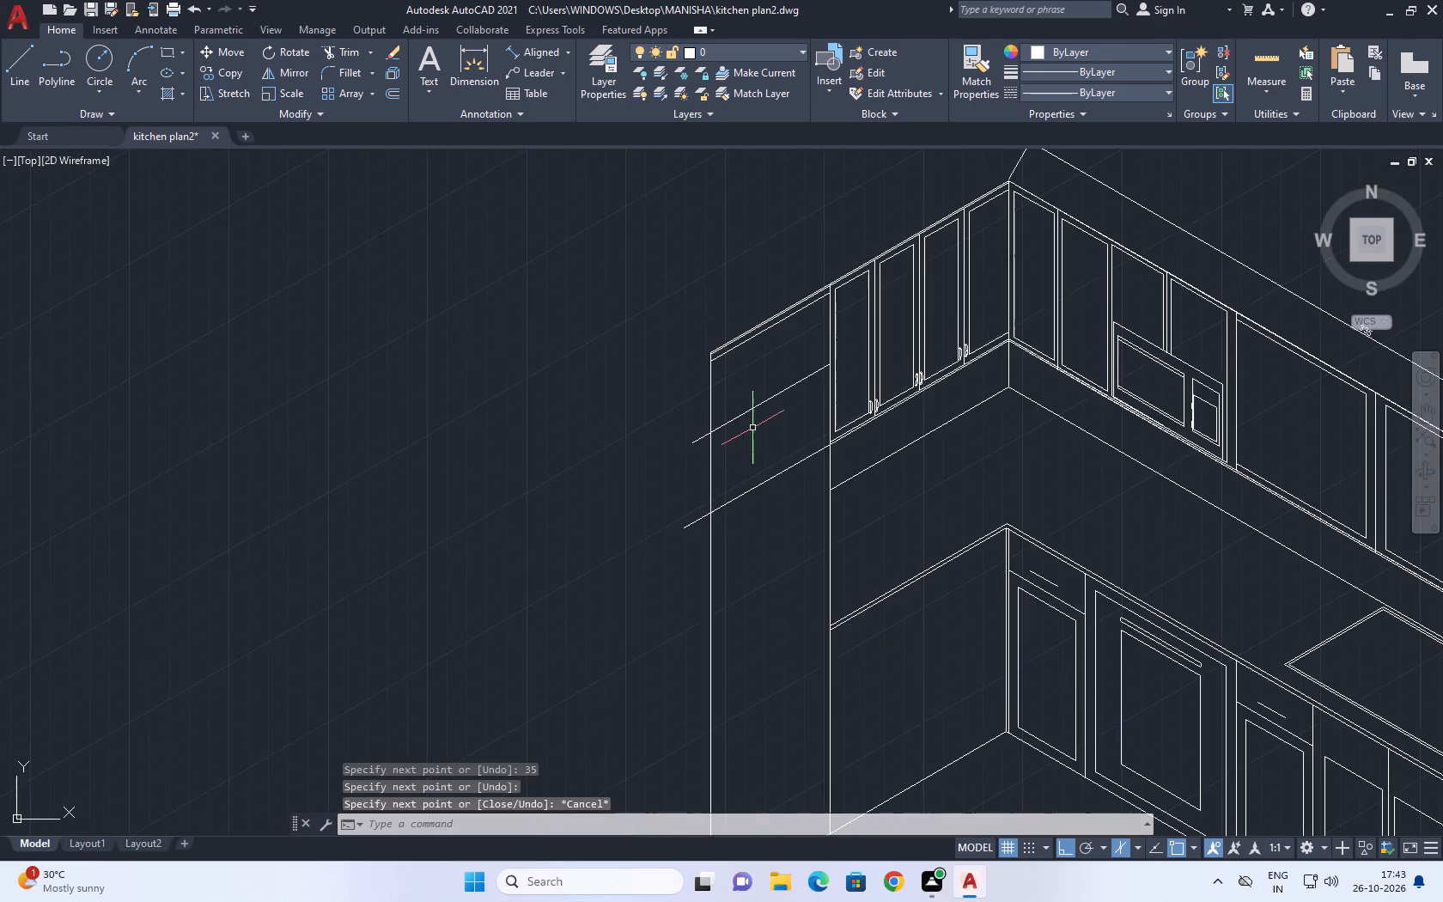
middle_click_drag(756, 428, 839, 567)
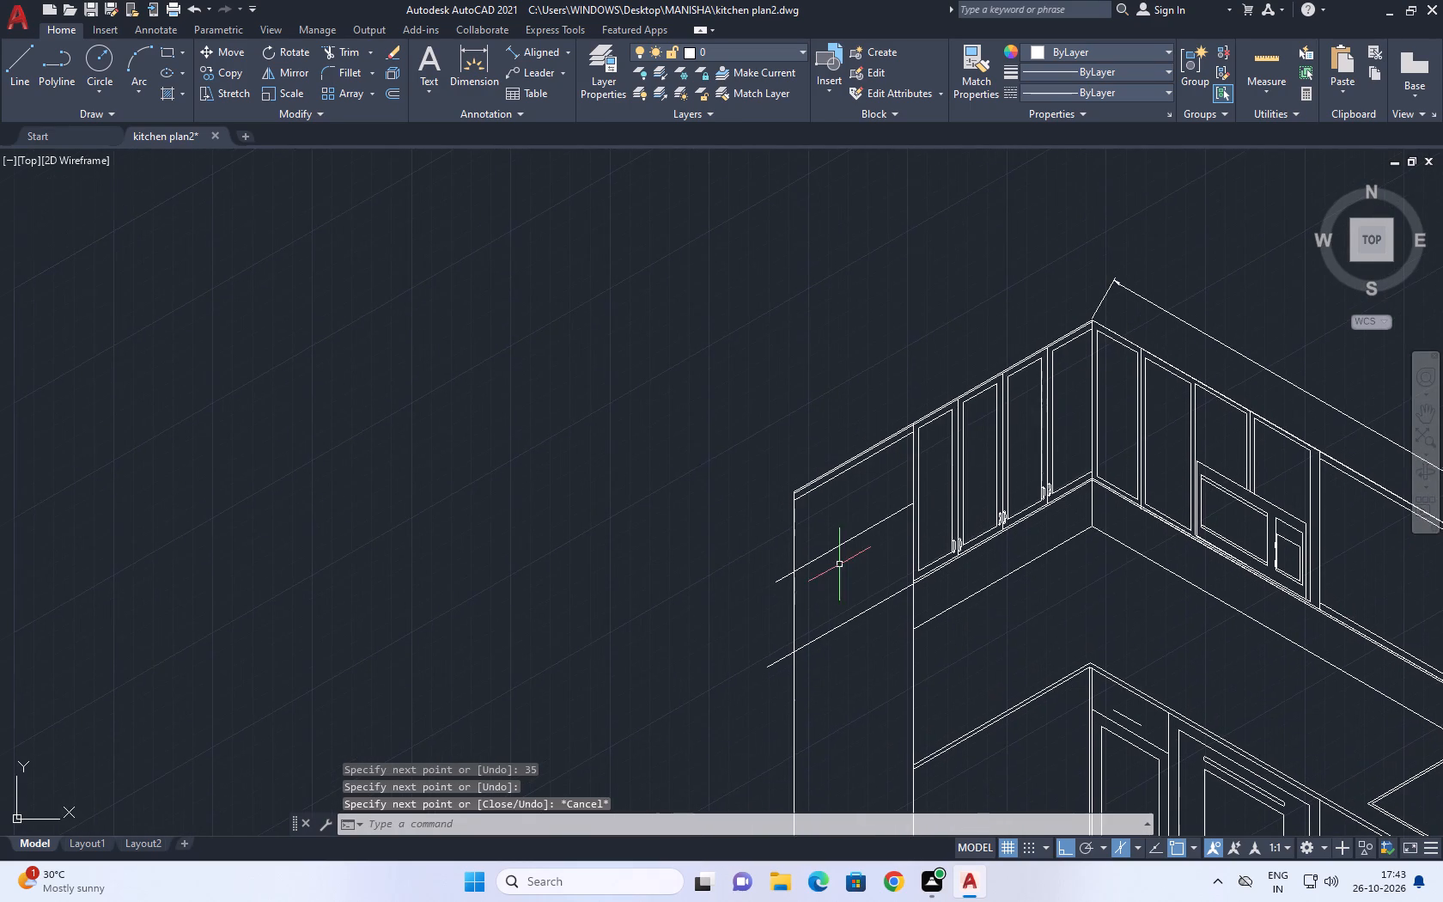
middle_click_drag(812, 502, 813, 541)
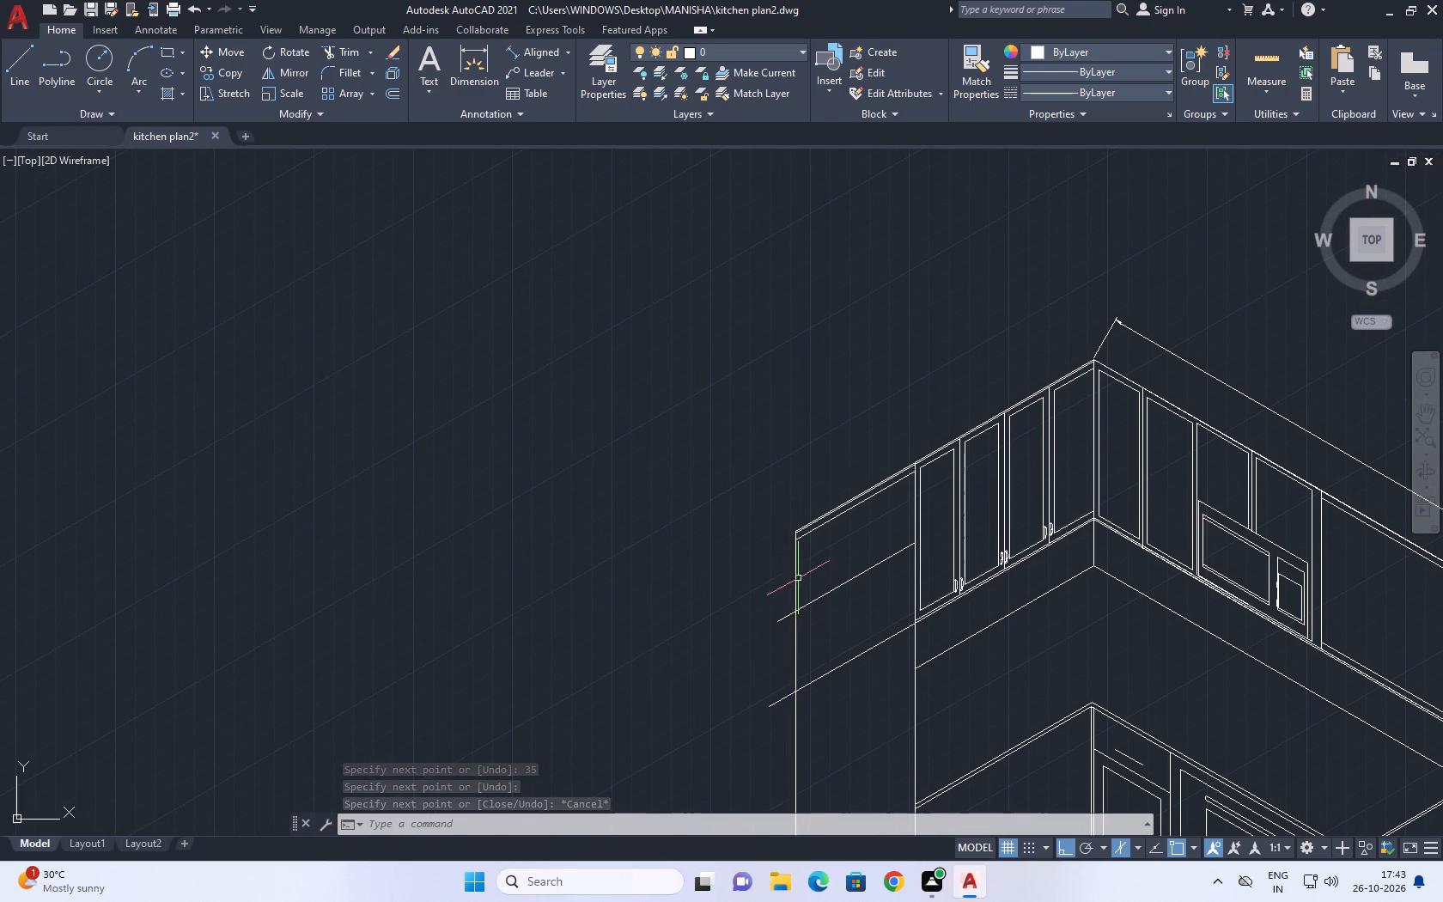
left_click(798, 578)
left_click(777, 586)
middle_click_drag(858, 594, 831, 430)
key("c")
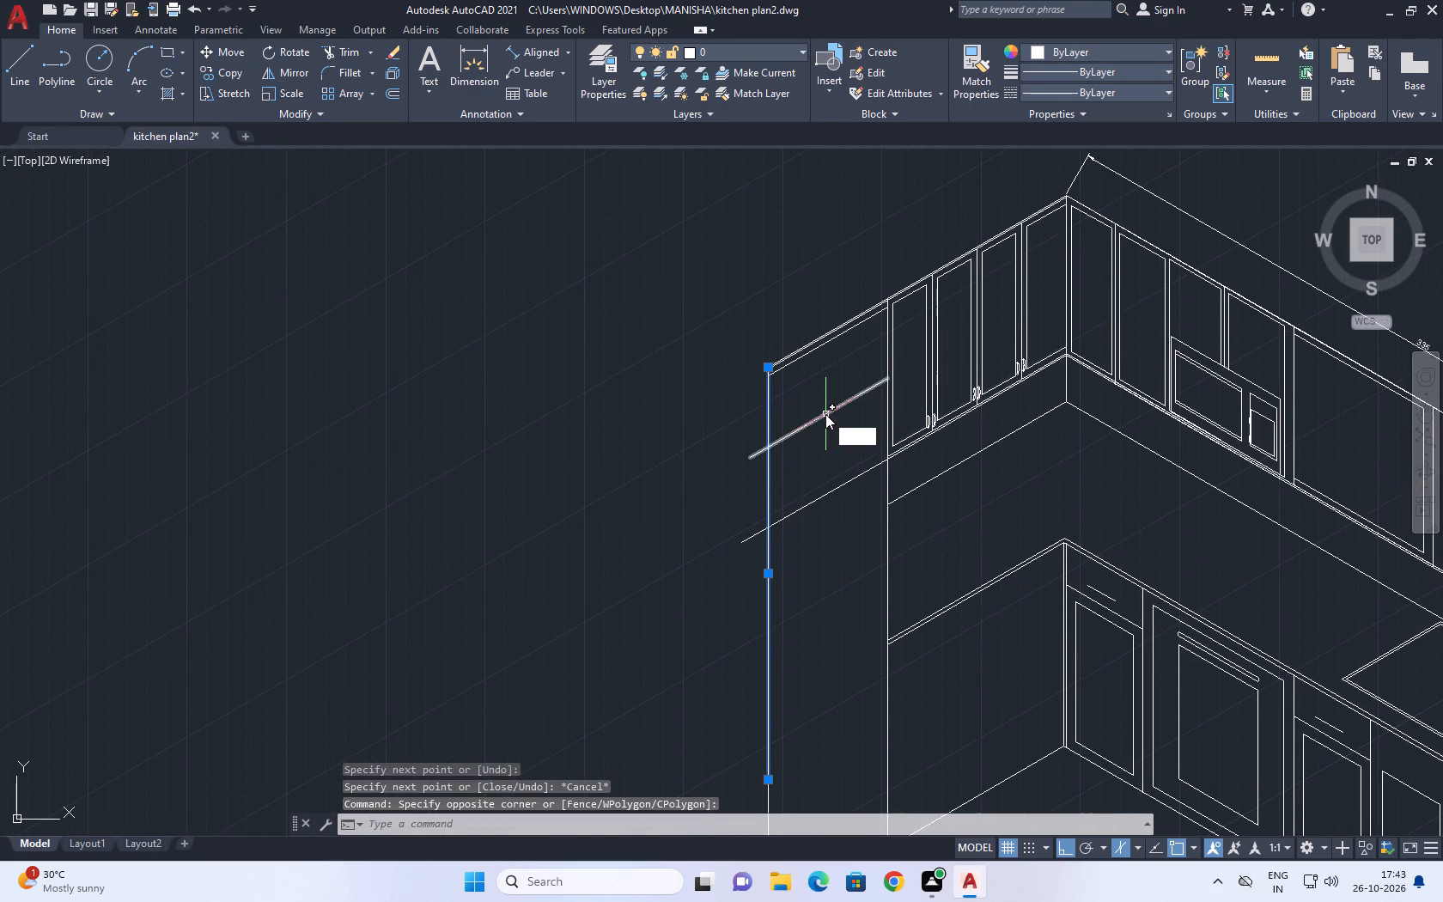
key("o")
key("space")
left_click(777, 453)
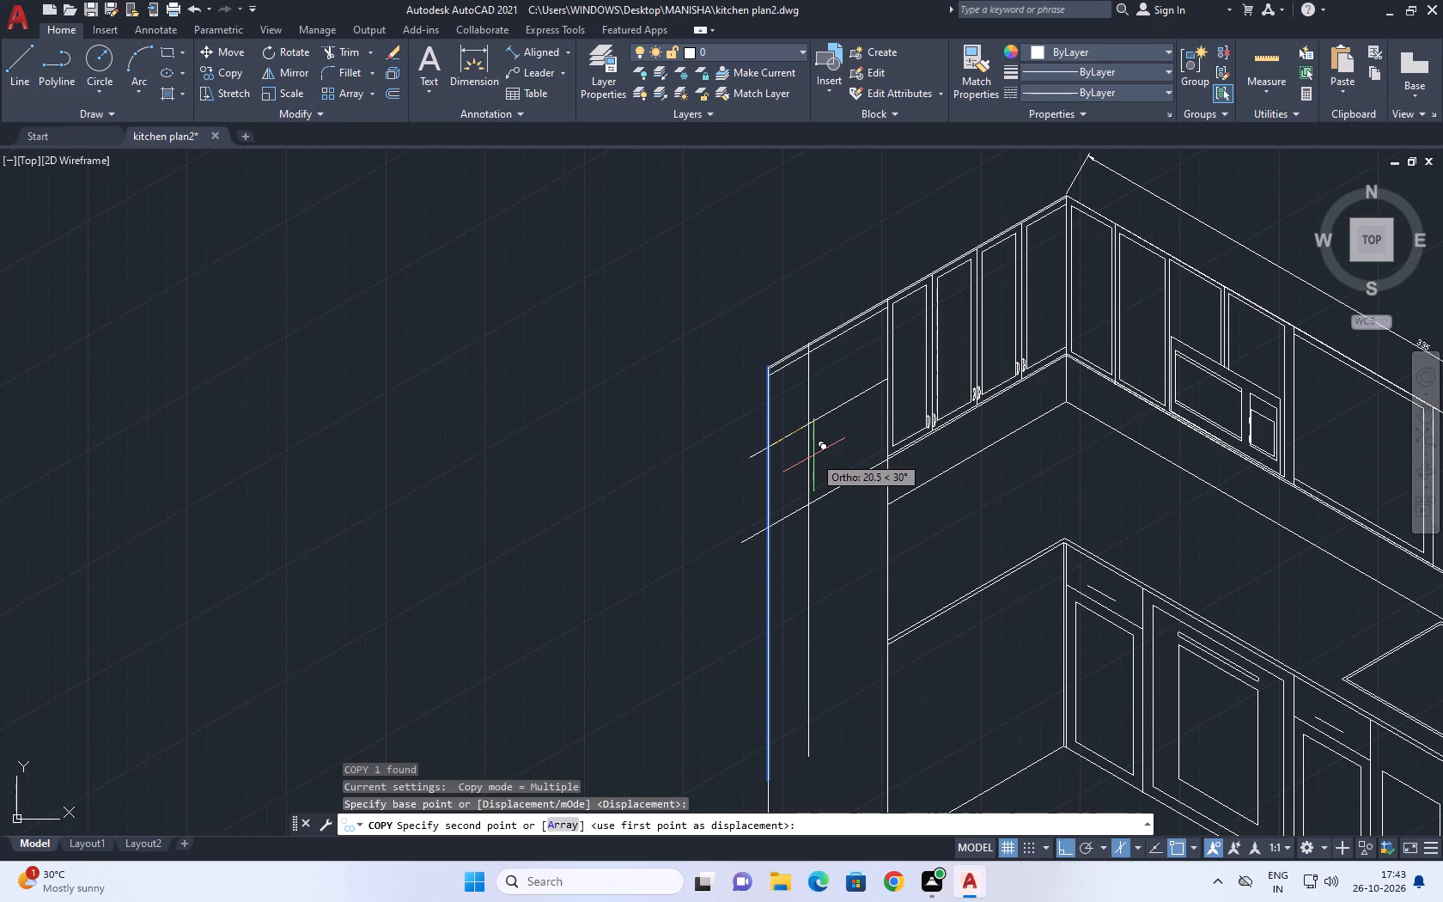
key("1")
key("Return")
key("Escape")
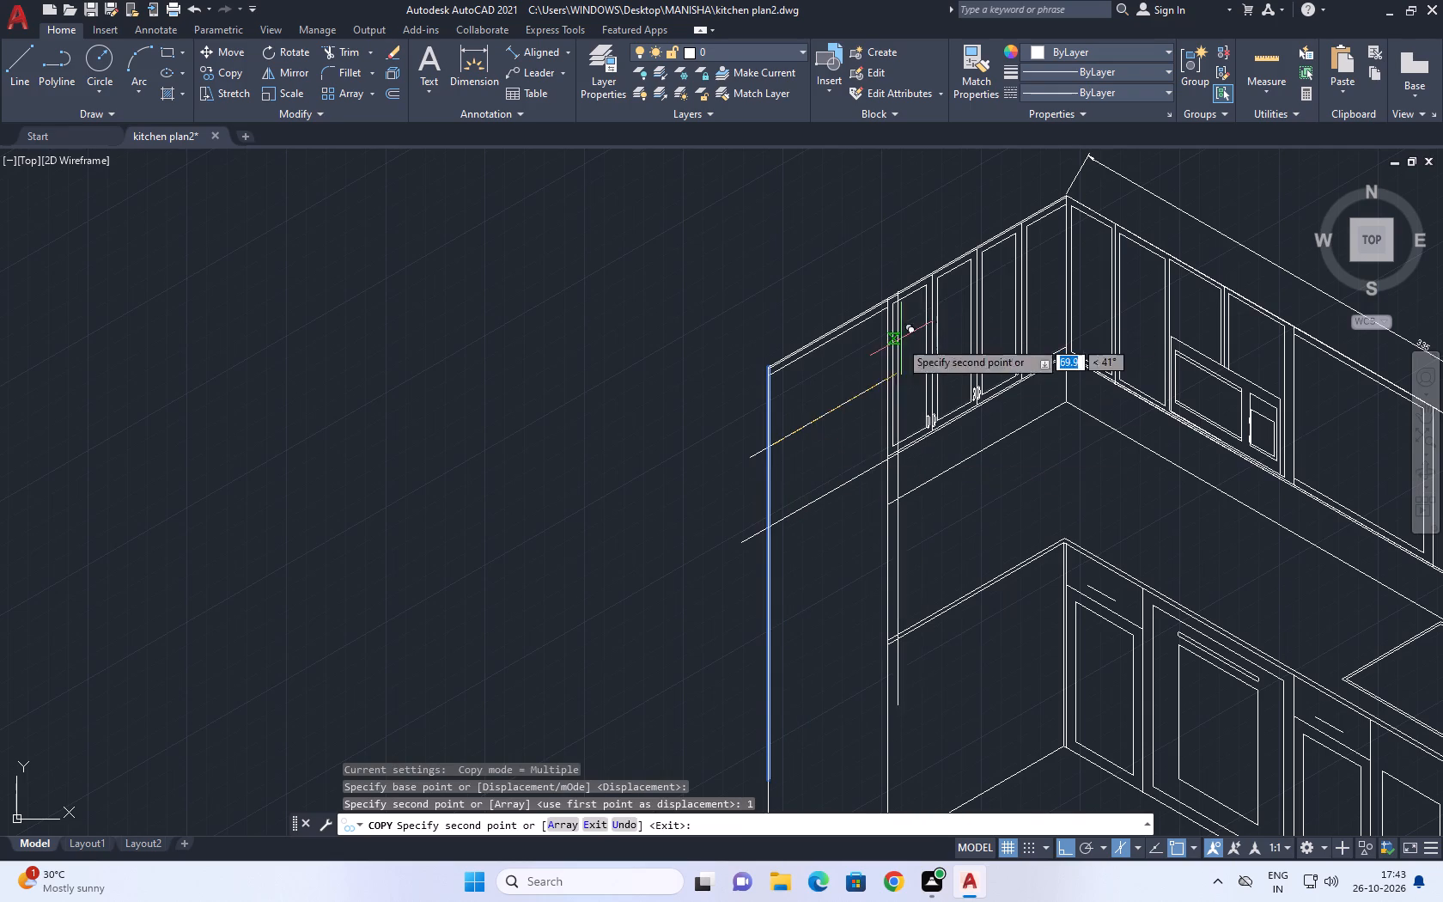
Copy the vertical edge beside the short run's upper cabinets 1 unit into the full-height section along the isometric axis.
scroll(889, 345, "up", 2)
left_click(880, 341)
type("co")
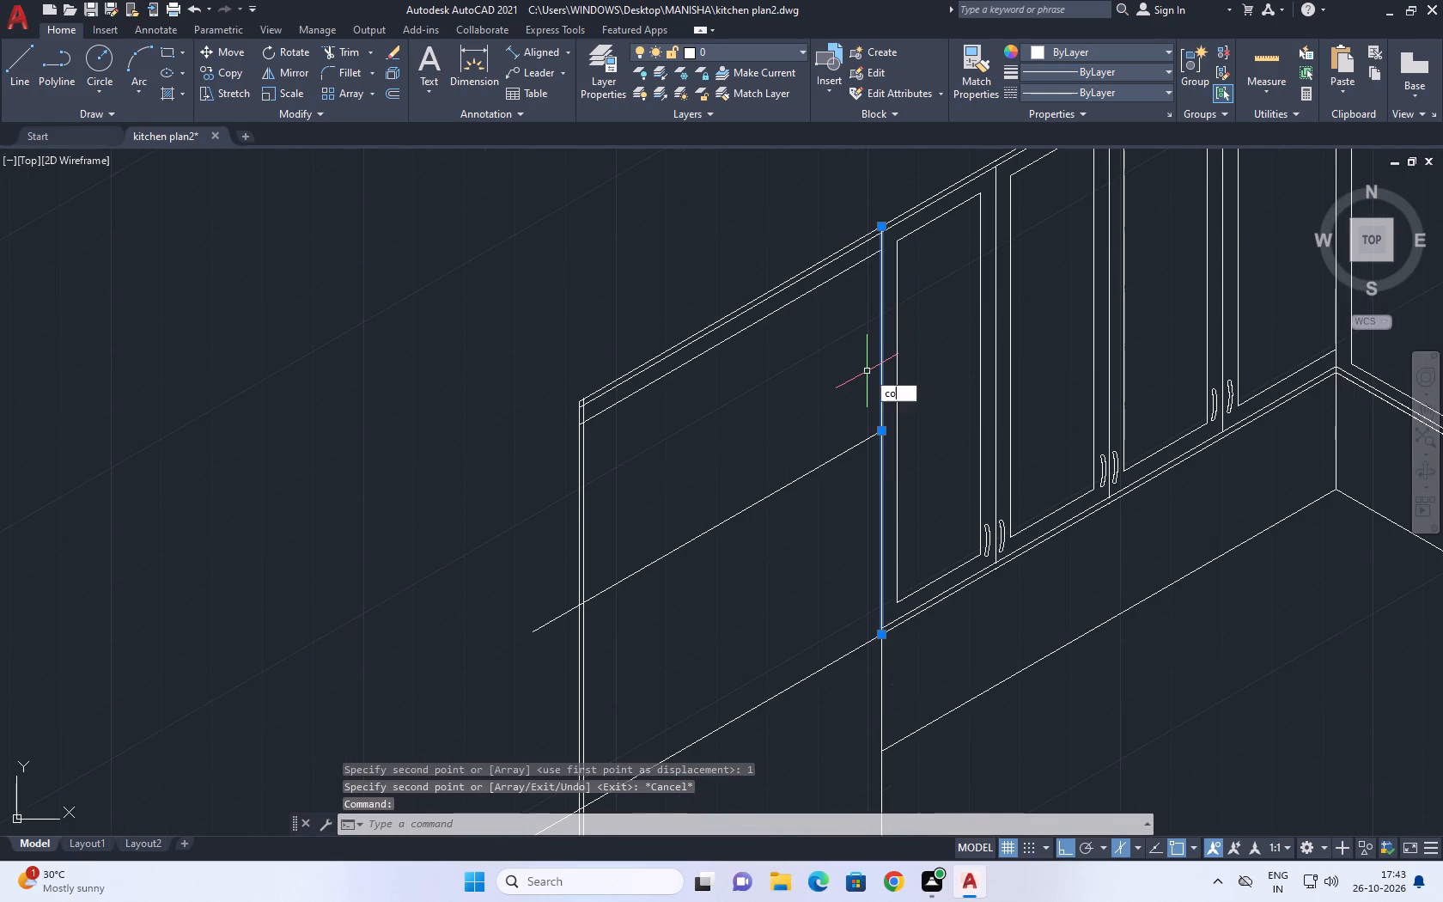
key("space")
left_click(867, 371)
key("1")
key("Return")
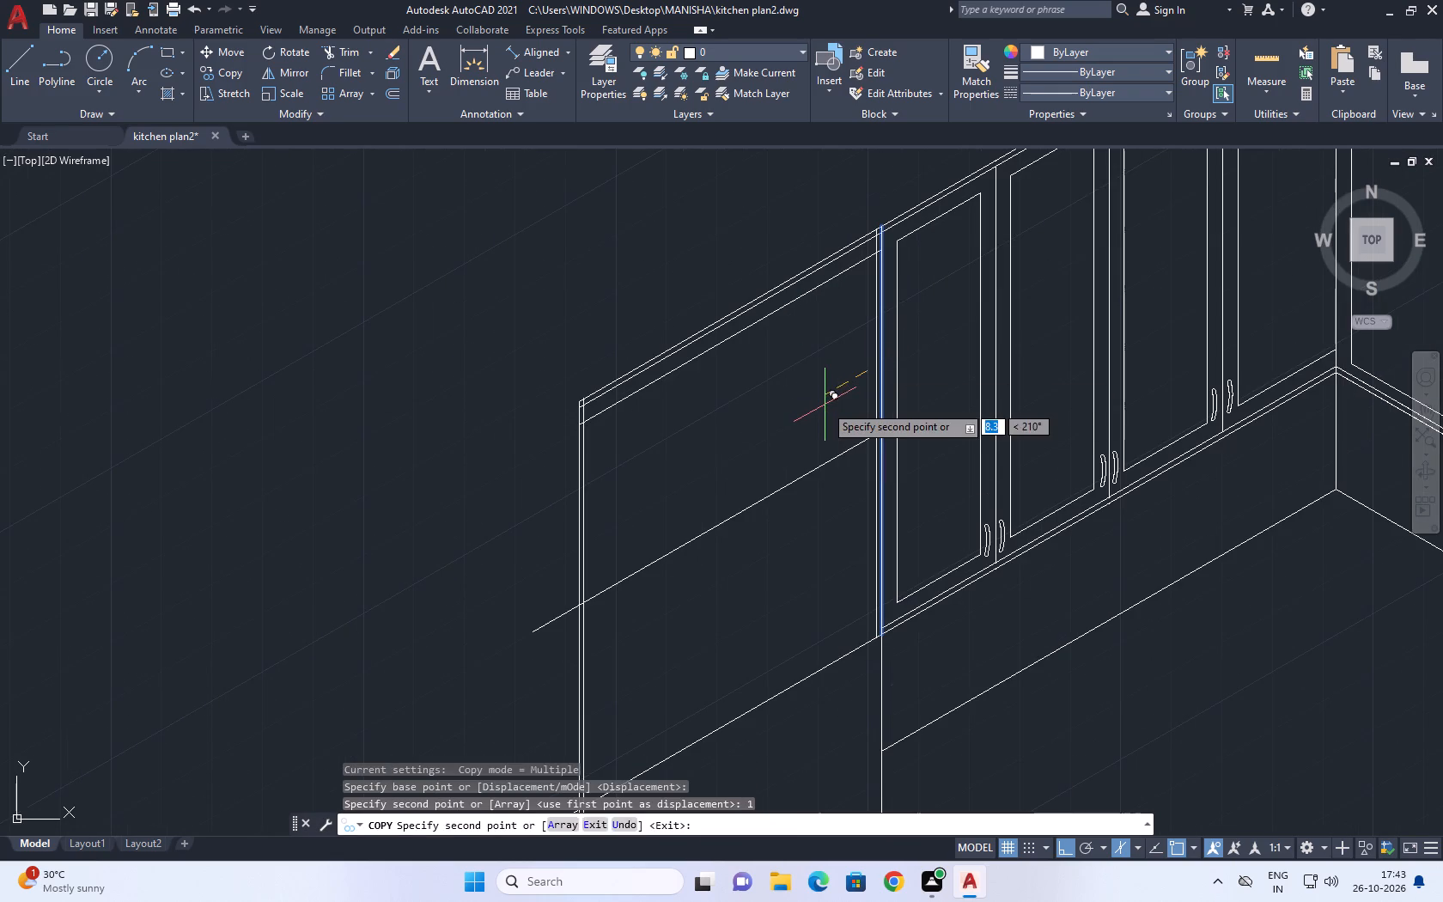
key("Escape")
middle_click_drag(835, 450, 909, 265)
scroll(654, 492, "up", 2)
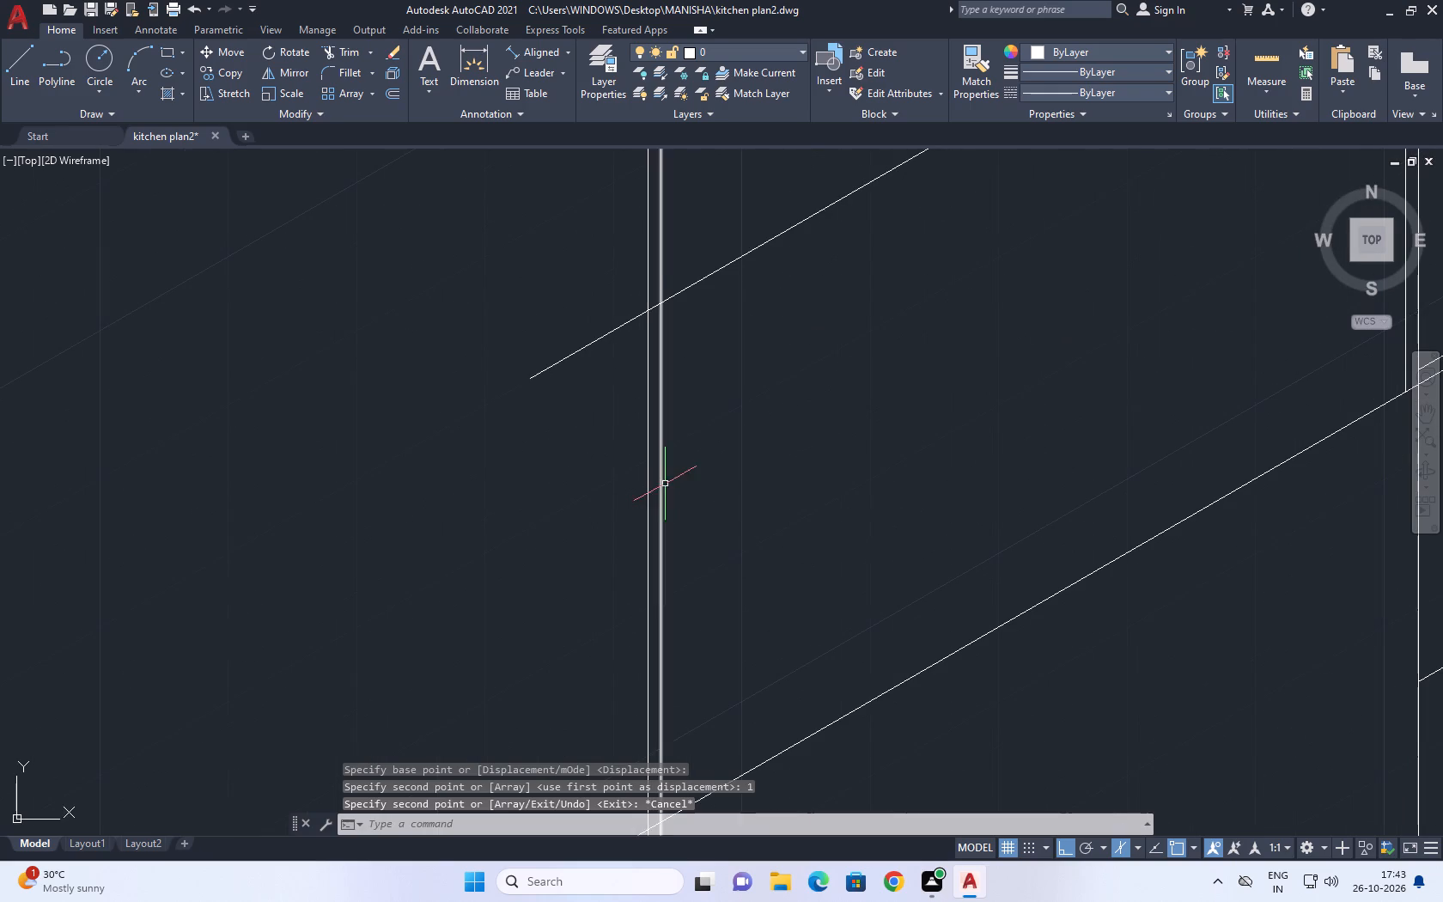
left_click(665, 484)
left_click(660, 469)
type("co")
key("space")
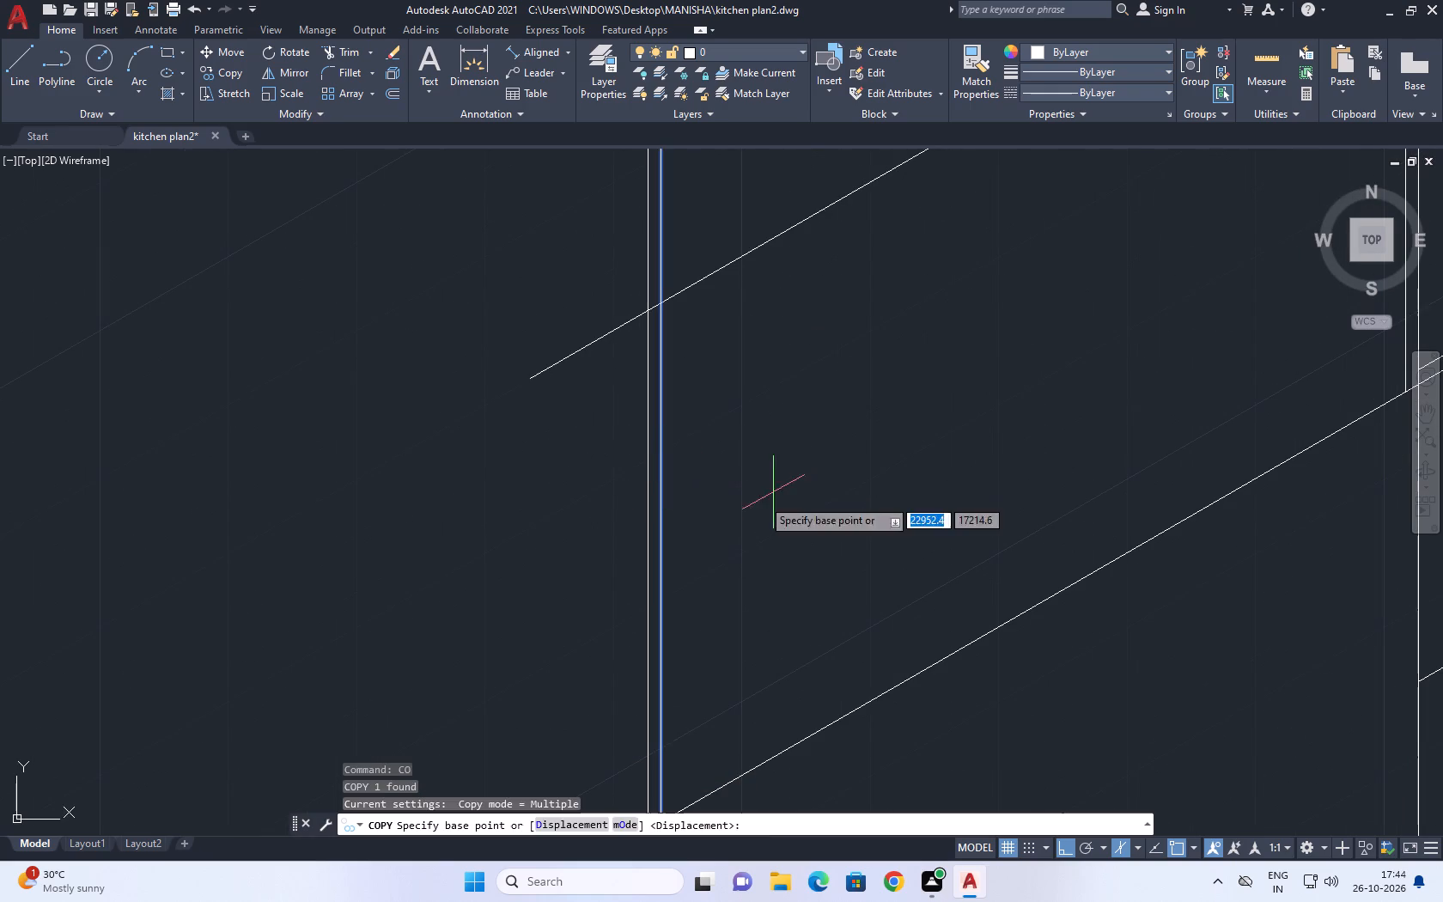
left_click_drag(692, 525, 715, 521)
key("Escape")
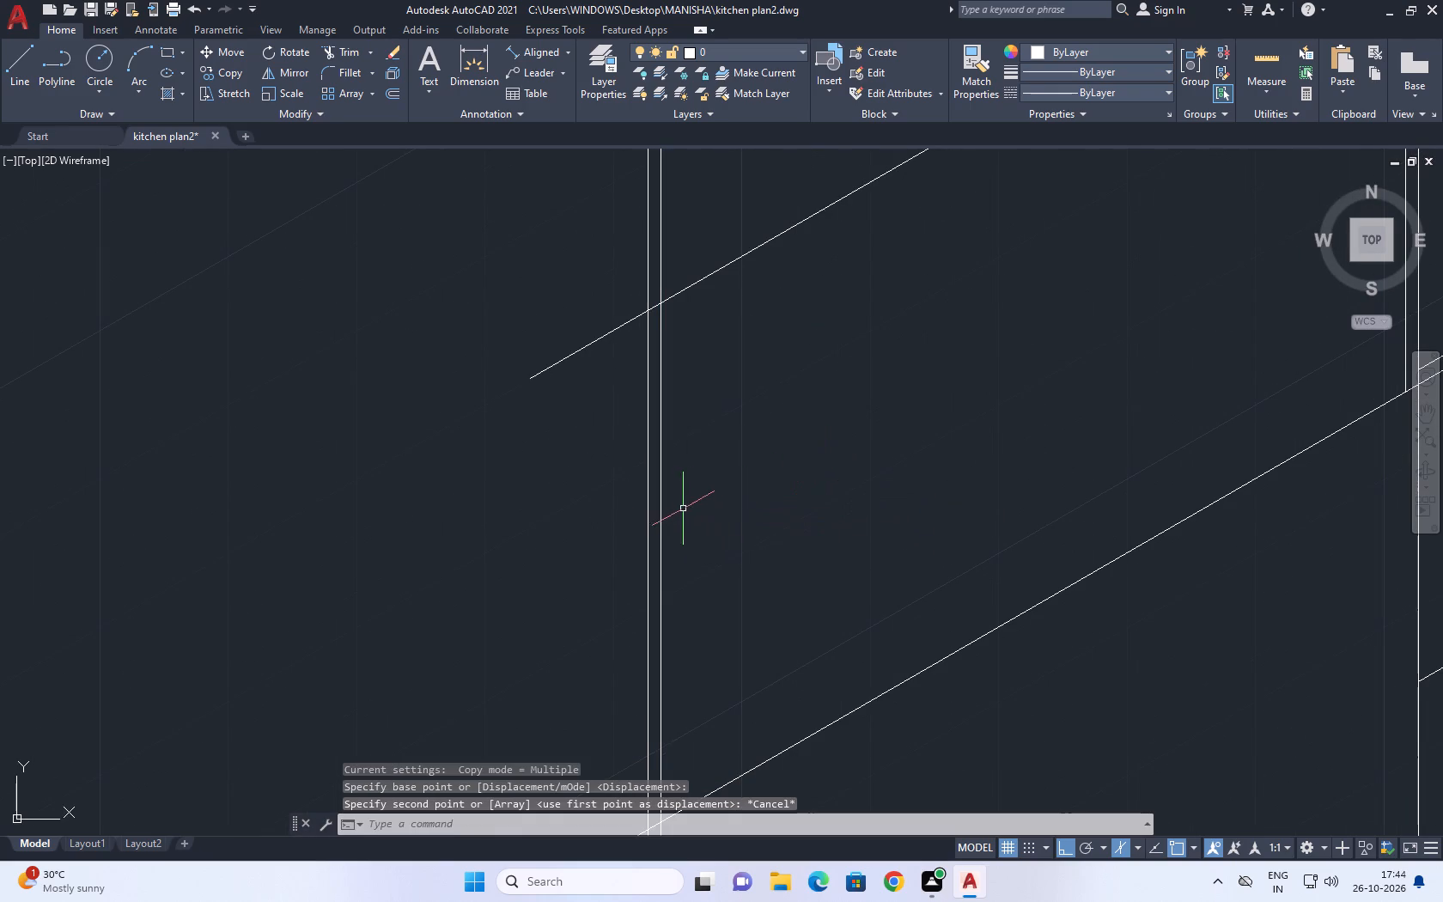
Copy the full-height section's inner side-panel line 30 units inward along the isometric axis.
left_click(661, 525)
key("c")
key("o")
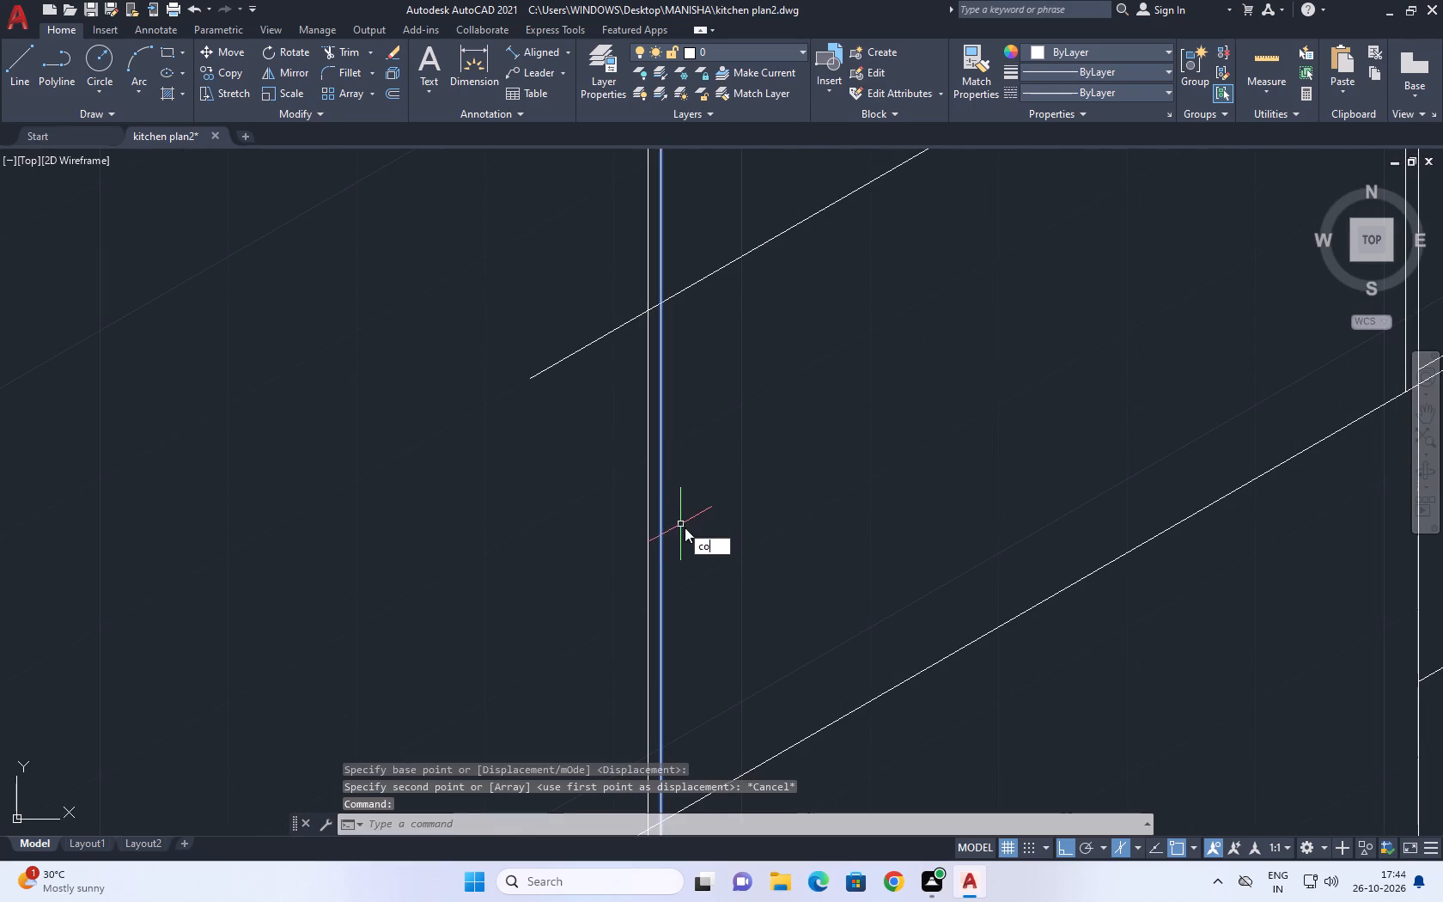
key("space")
left_click(660, 550)
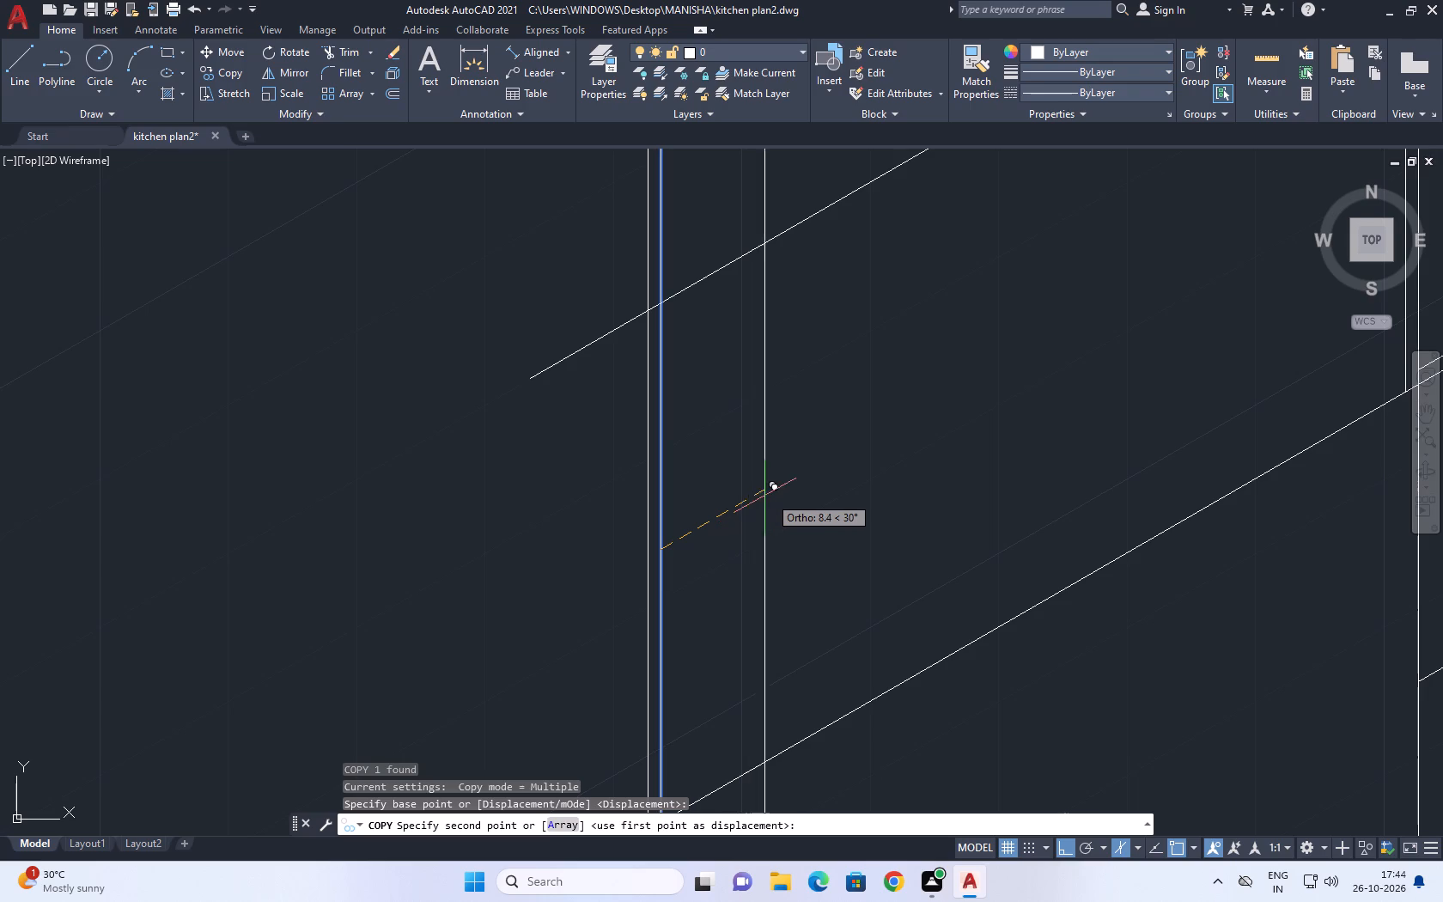
scroll(782, 493, "down", 2)
middle_click_drag(845, 480, 772, 503)
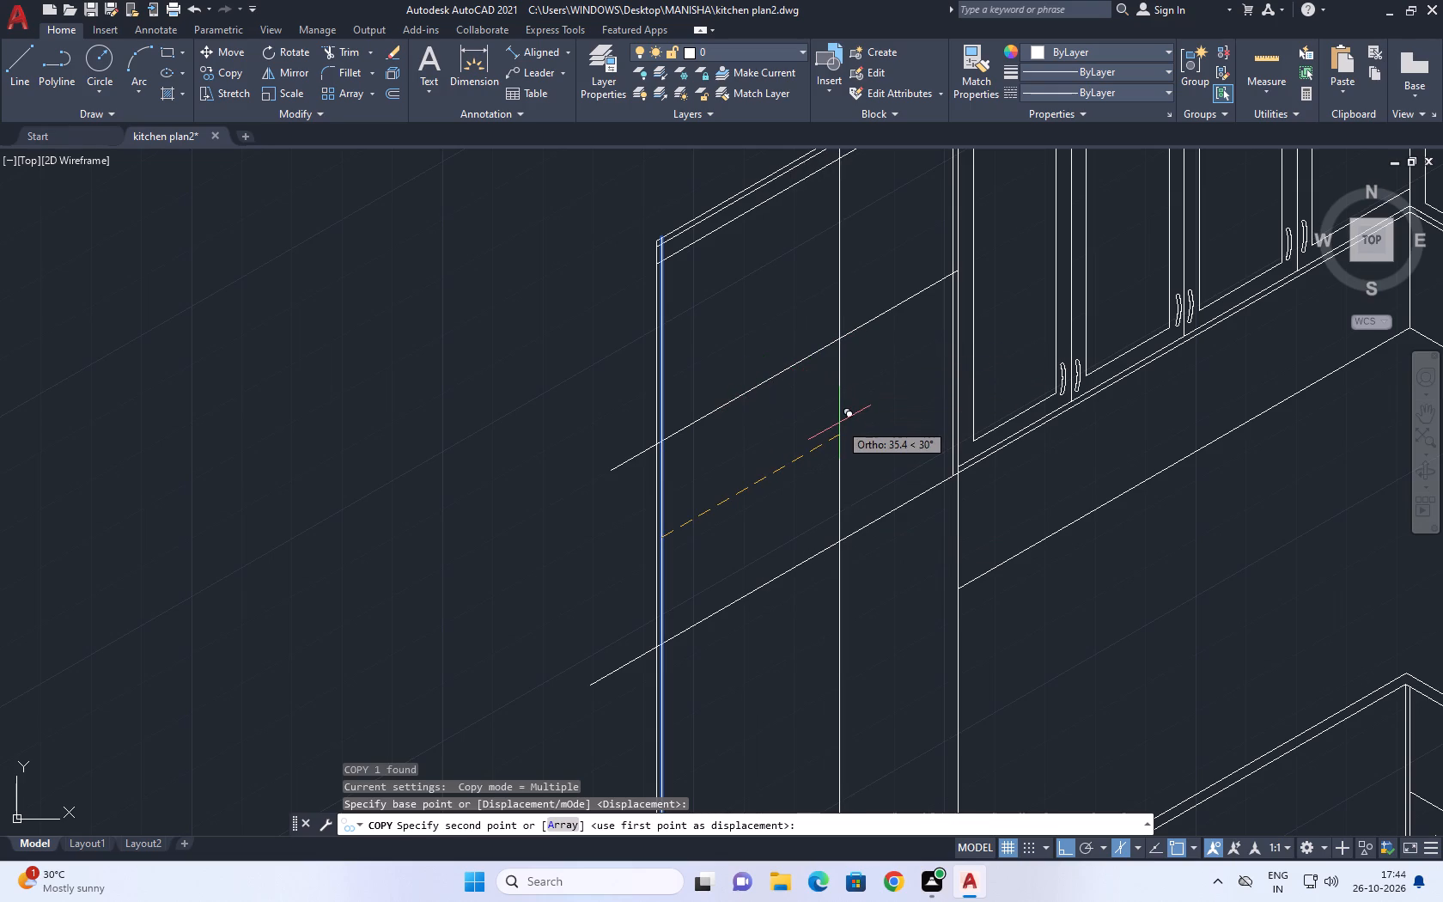
type("30")
key("Return")
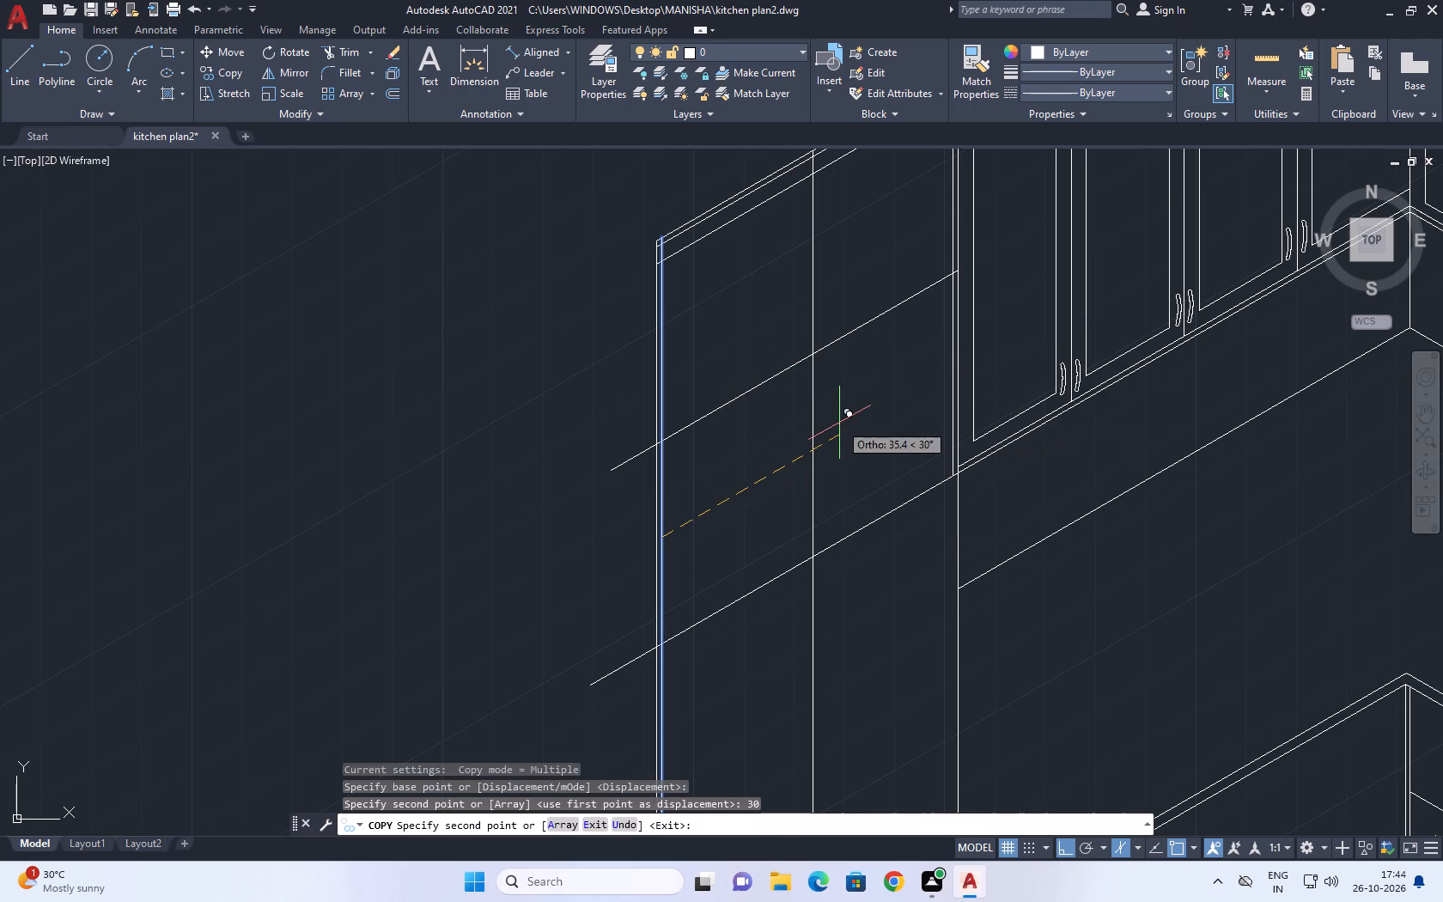
key("Escape")
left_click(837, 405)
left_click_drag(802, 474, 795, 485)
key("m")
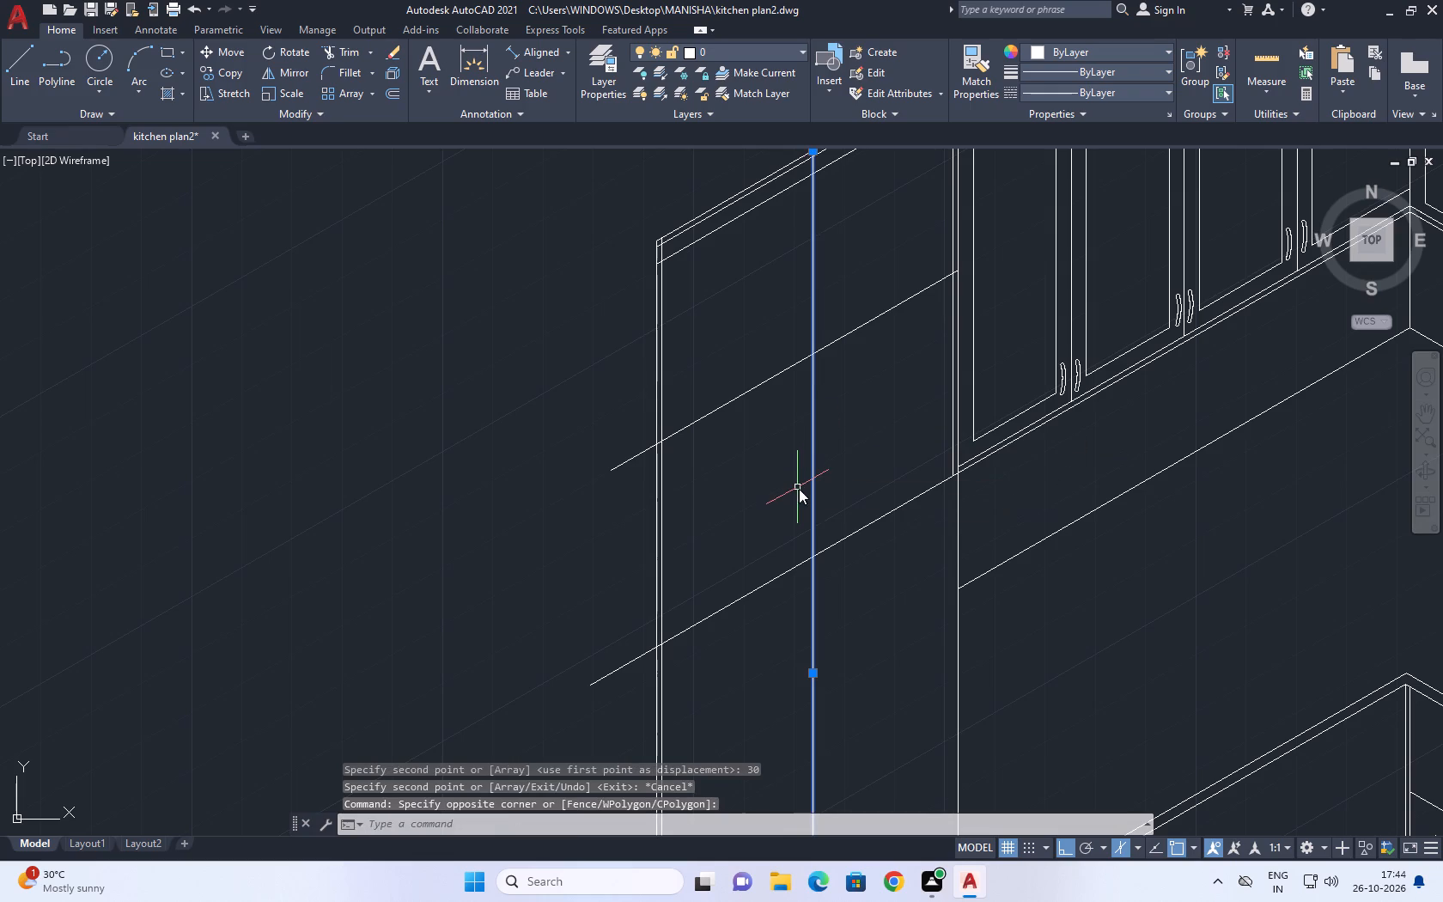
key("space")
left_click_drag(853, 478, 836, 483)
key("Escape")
Move the section's middle vertical line 0.5 units along the isometric axis toward the upper cabinets.
left_click_drag(868, 435, 859, 431)
left_click(775, 492)
key("m")
key("space")
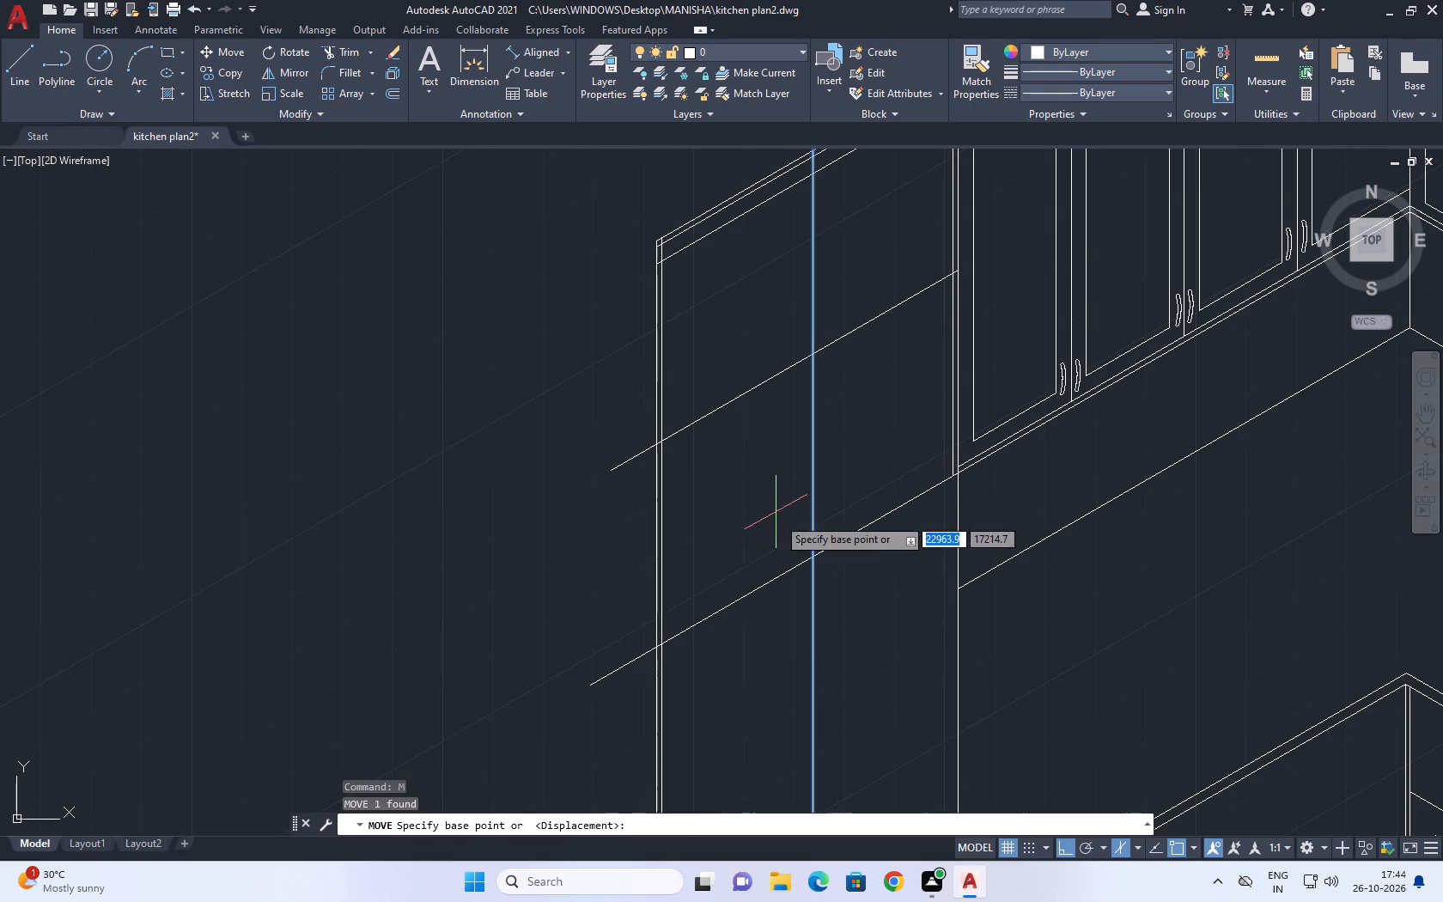
left_click(815, 558)
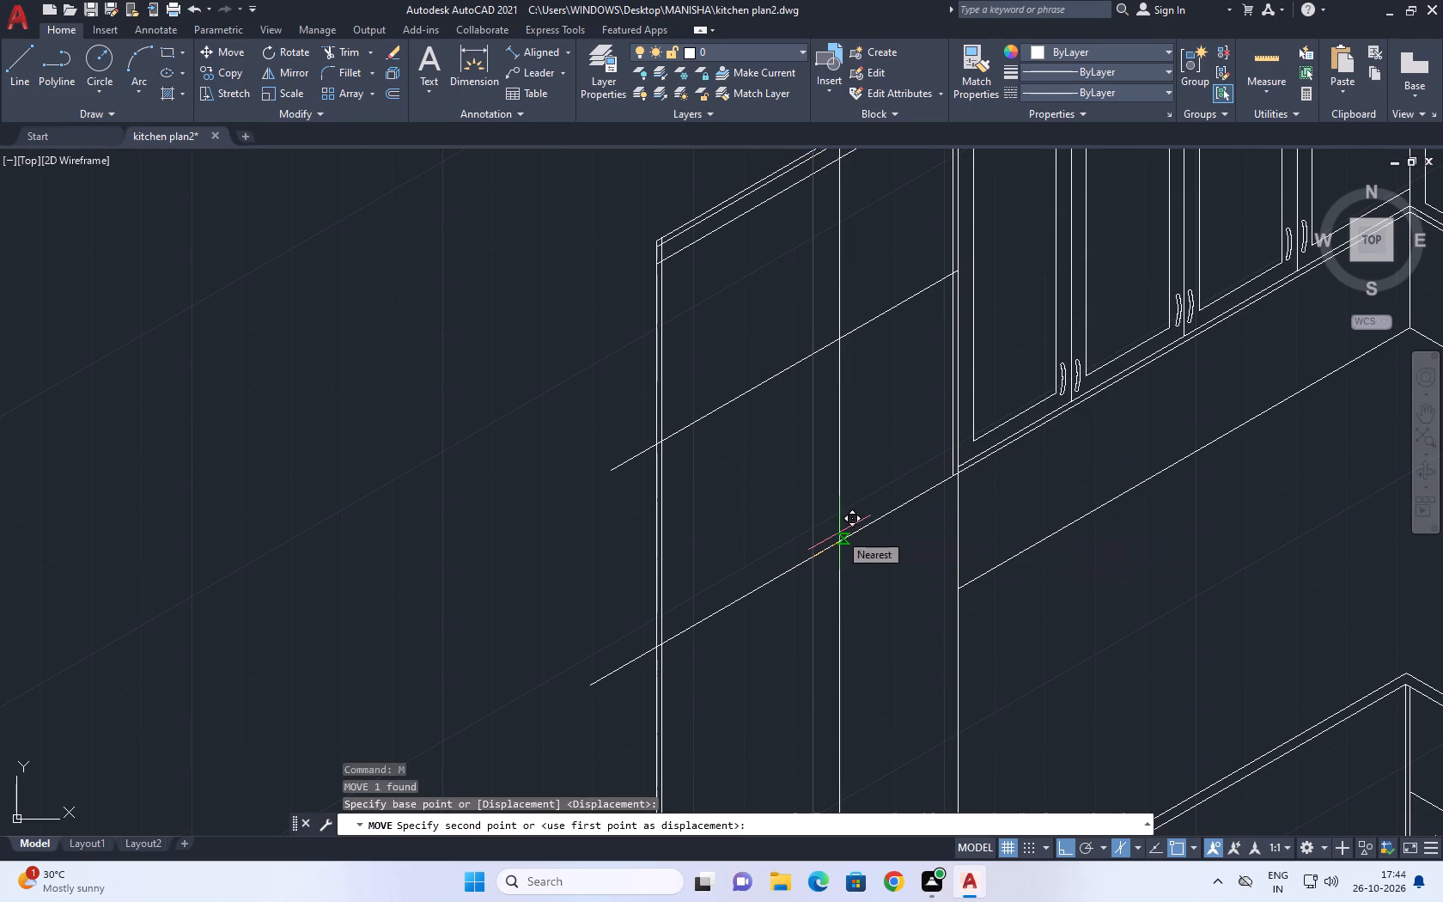
type("0.5")
key("Return")
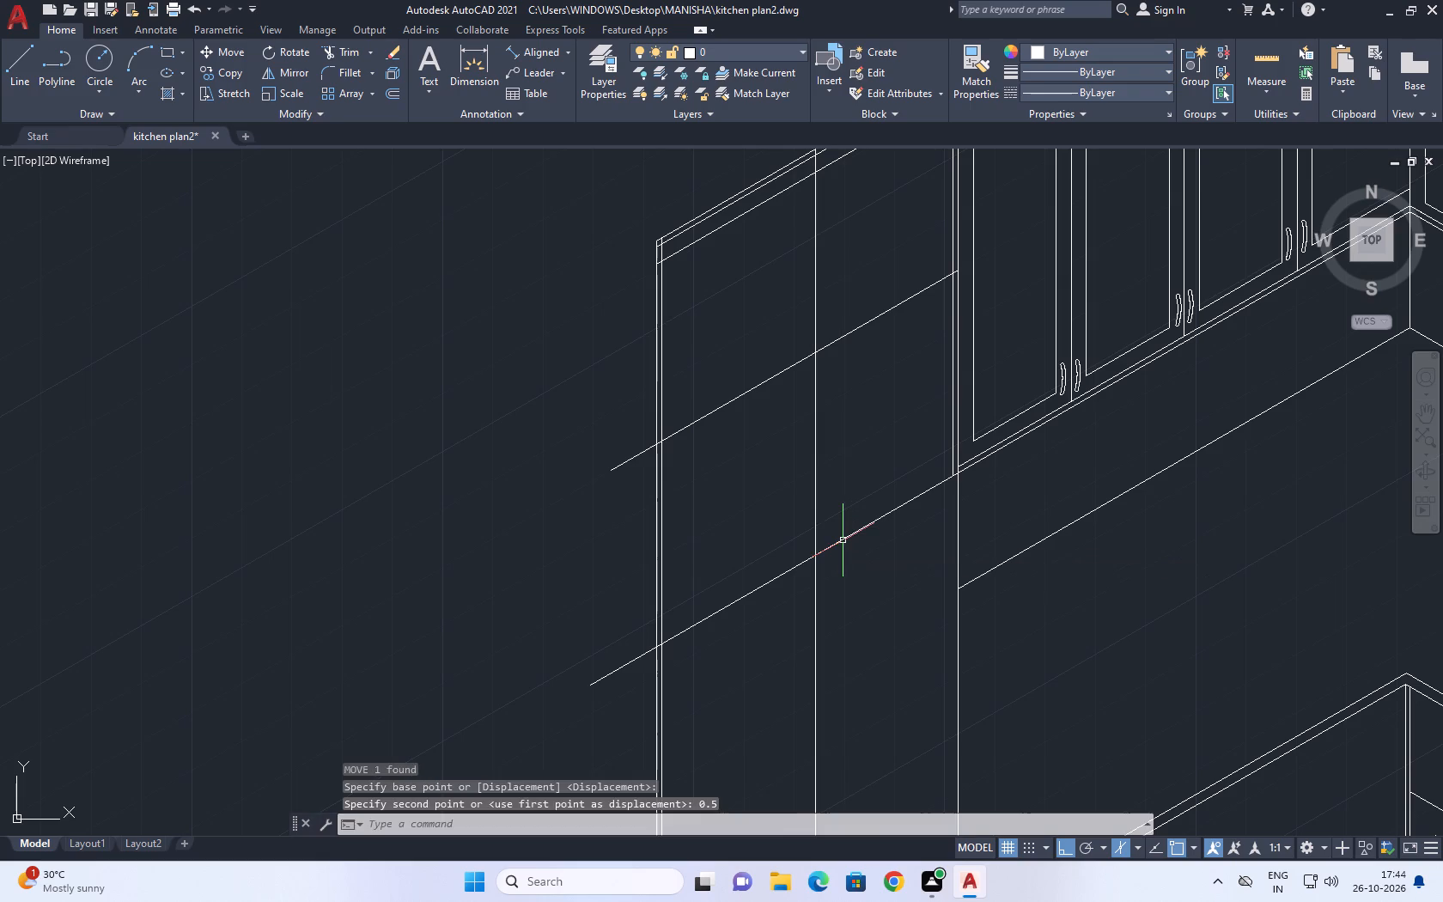
key("Escape")
Trim the outer ends of the section's two shelf lines back to the inner side-panel line.
scroll(820, 547, "down", 1)
type("tr")
key("space")
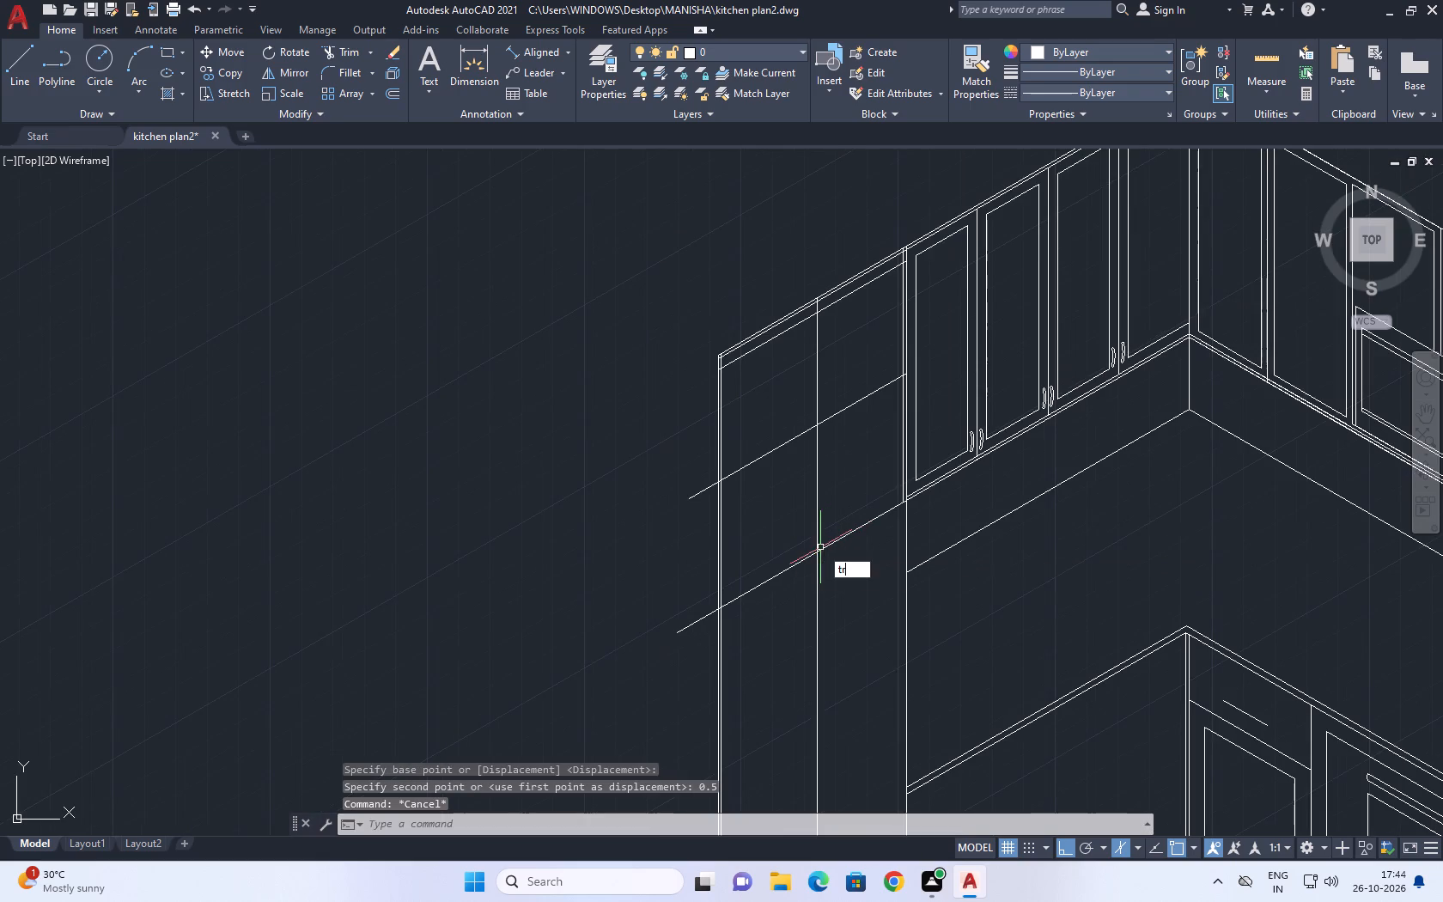
left_click(701, 475)
left_click(691, 643)
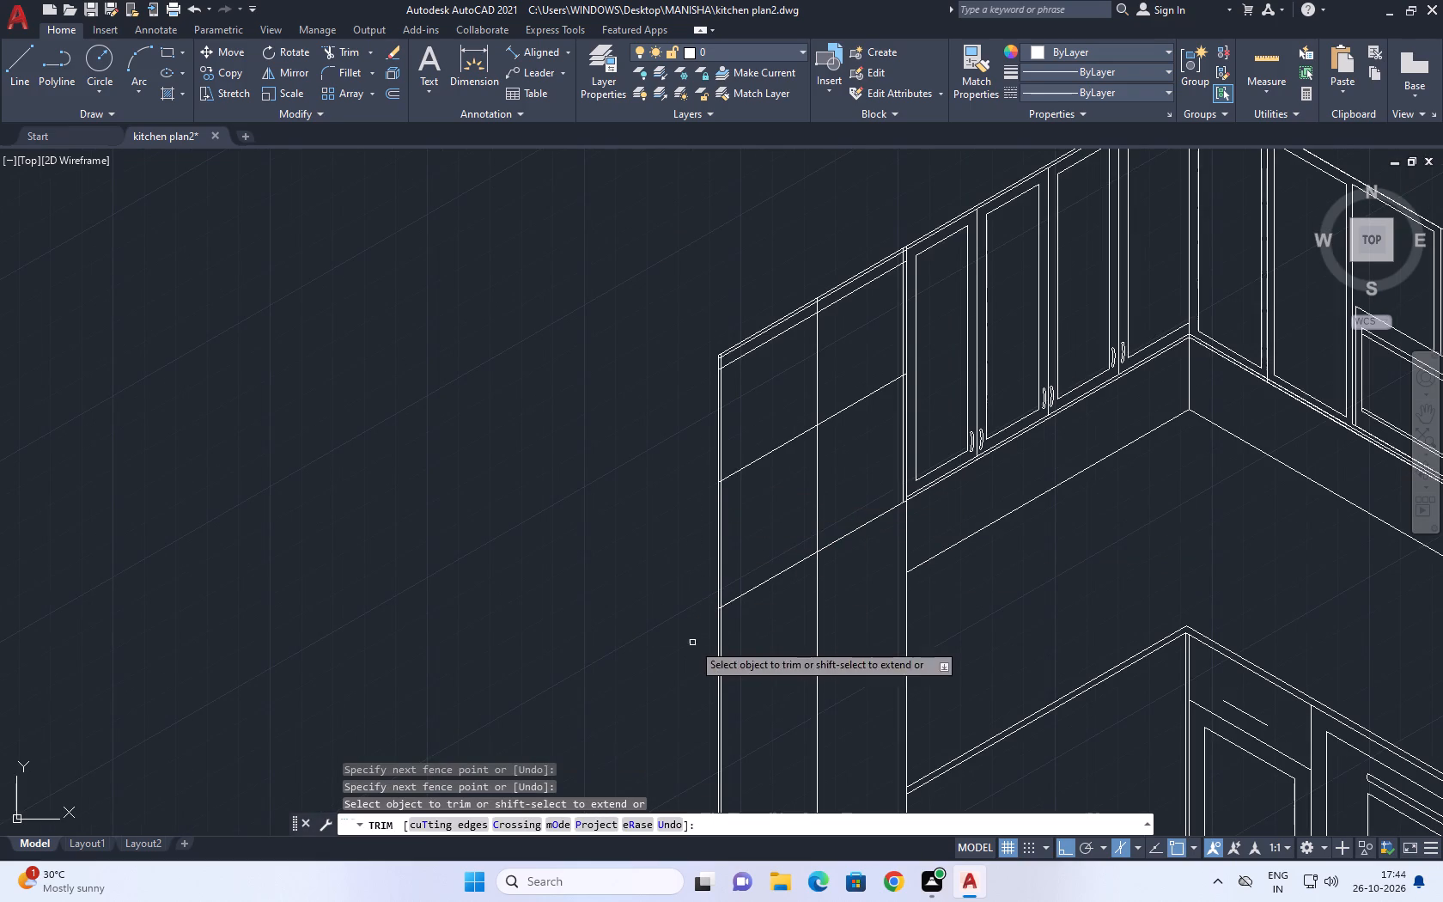
scroll(715, 481, "up", 4)
left_click(721, 465)
left_click(720, 513)
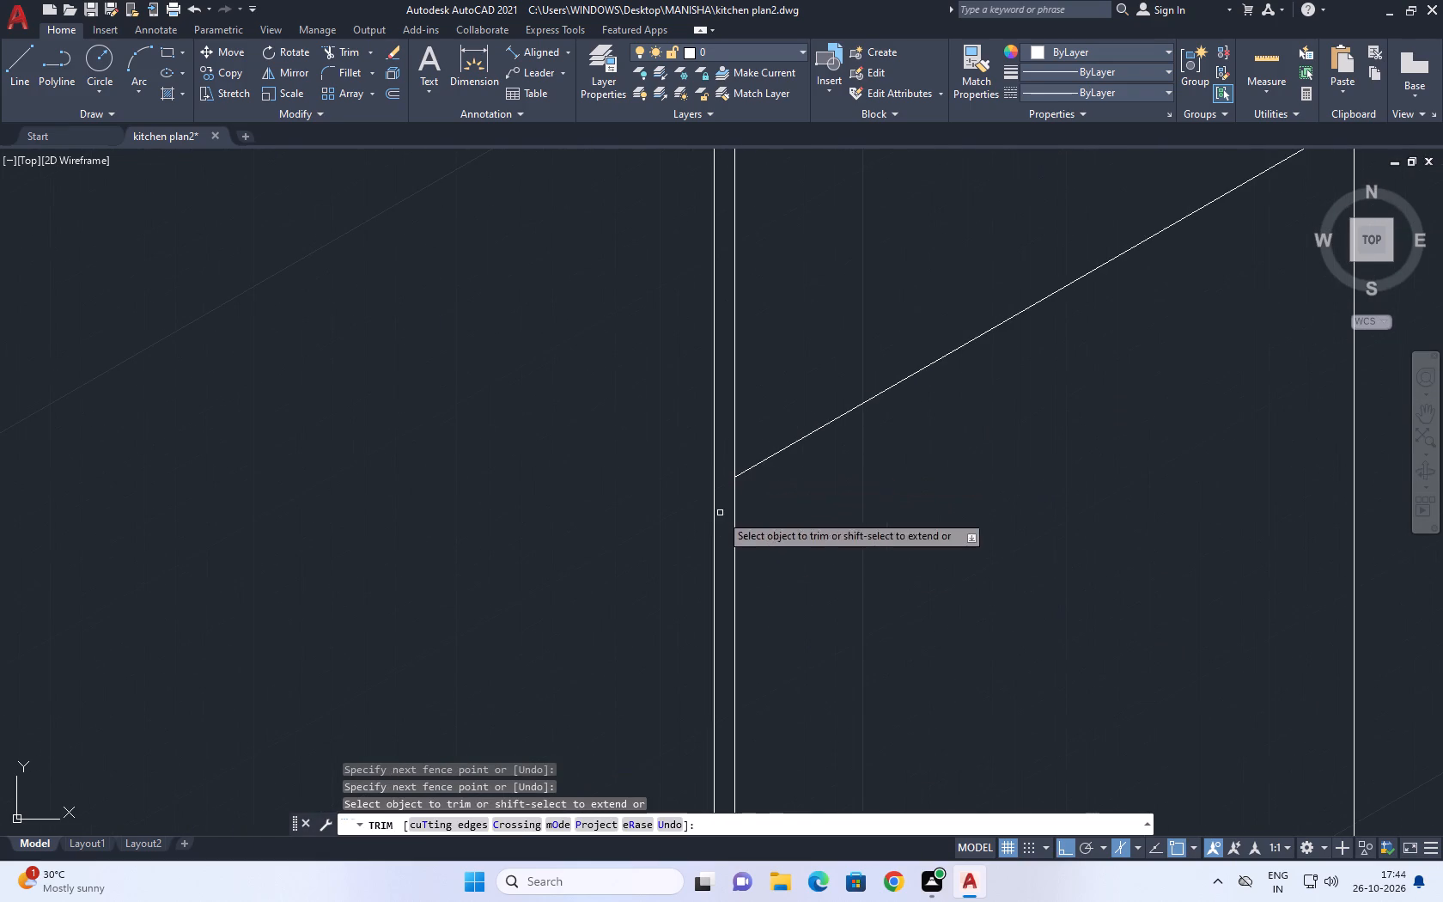
scroll(776, 446, "down", 7)
scroll(751, 538, "up", 5)
middle_click_drag(909, 283, 801, 691)
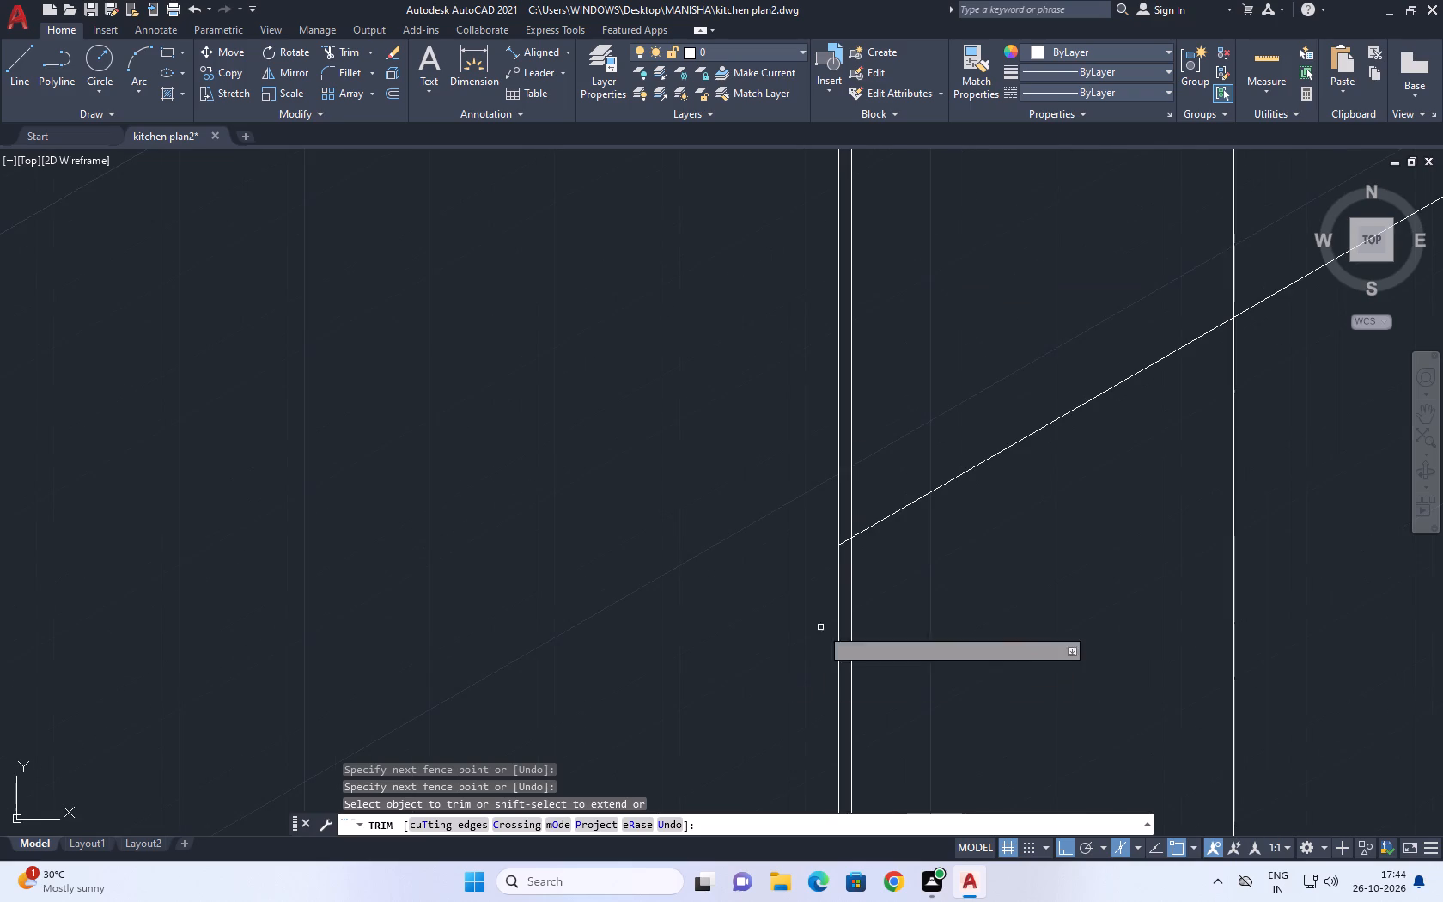
scroll(852, 546, "up", 2)
left_click(832, 532)
scroll(827, 572, "down", 7)
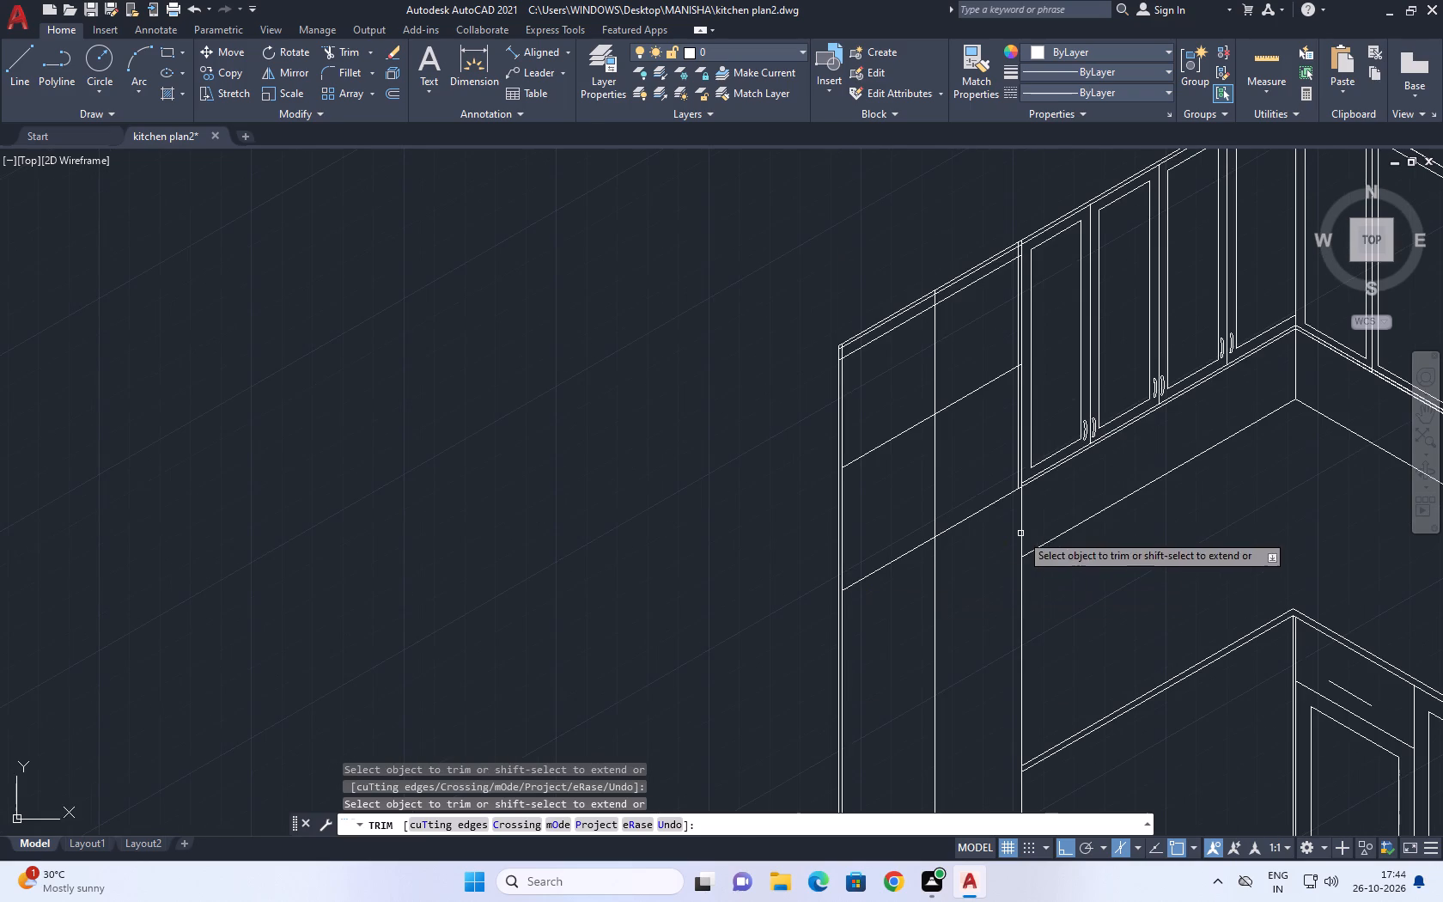
key("Escape")
Copy the section's middle vertical line 2 units to each side along the isometric axis.
left_click(951, 441)
left_click_drag(923, 473, 922, 484)
middle_click_drag(927, 483, 876, 537)
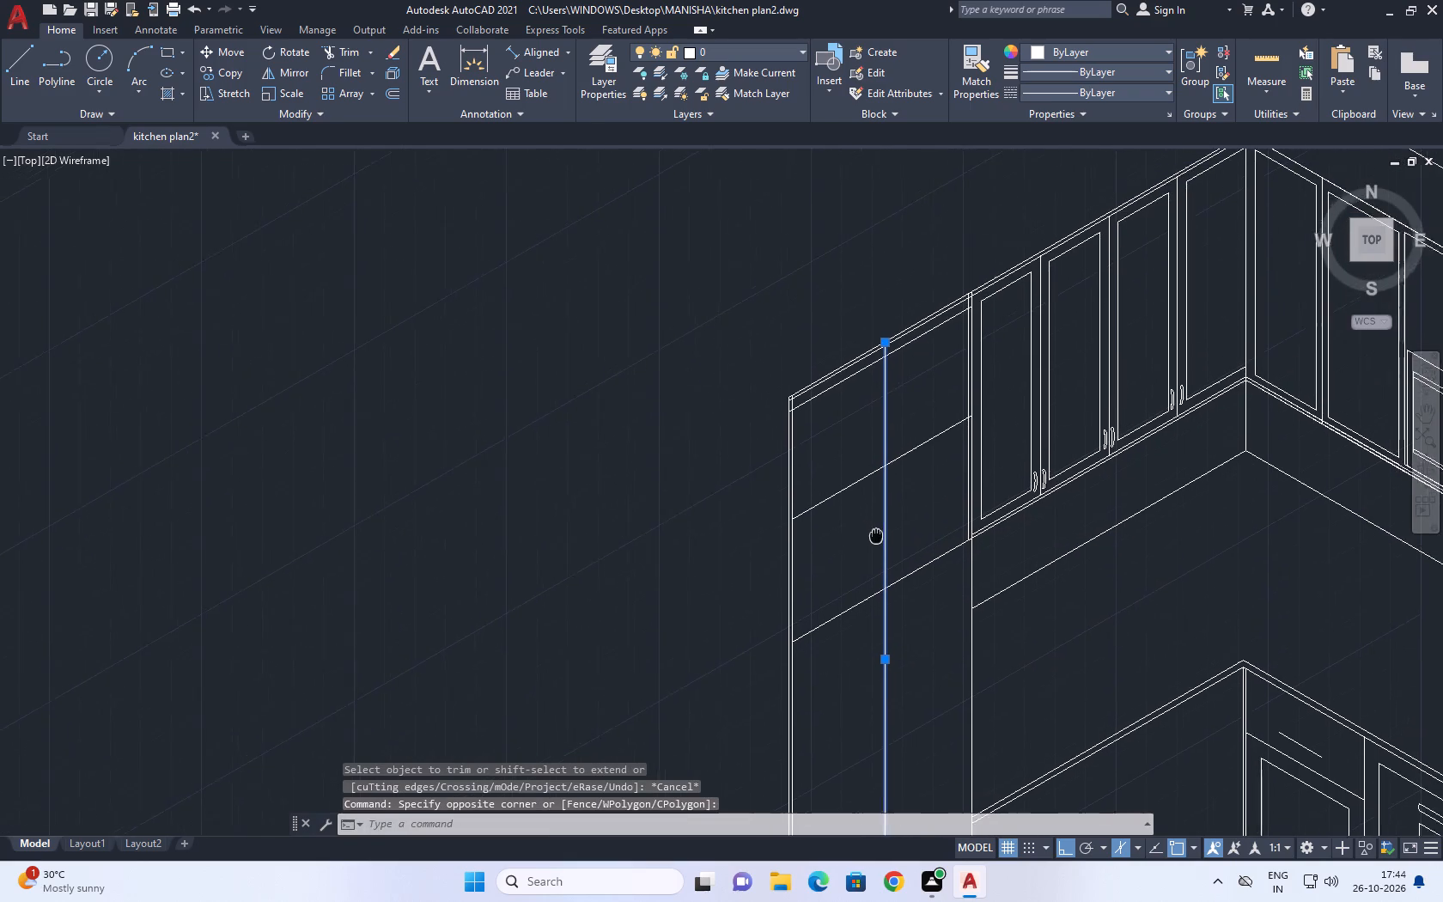
middle_click_drag(876, 537, 872, 549)
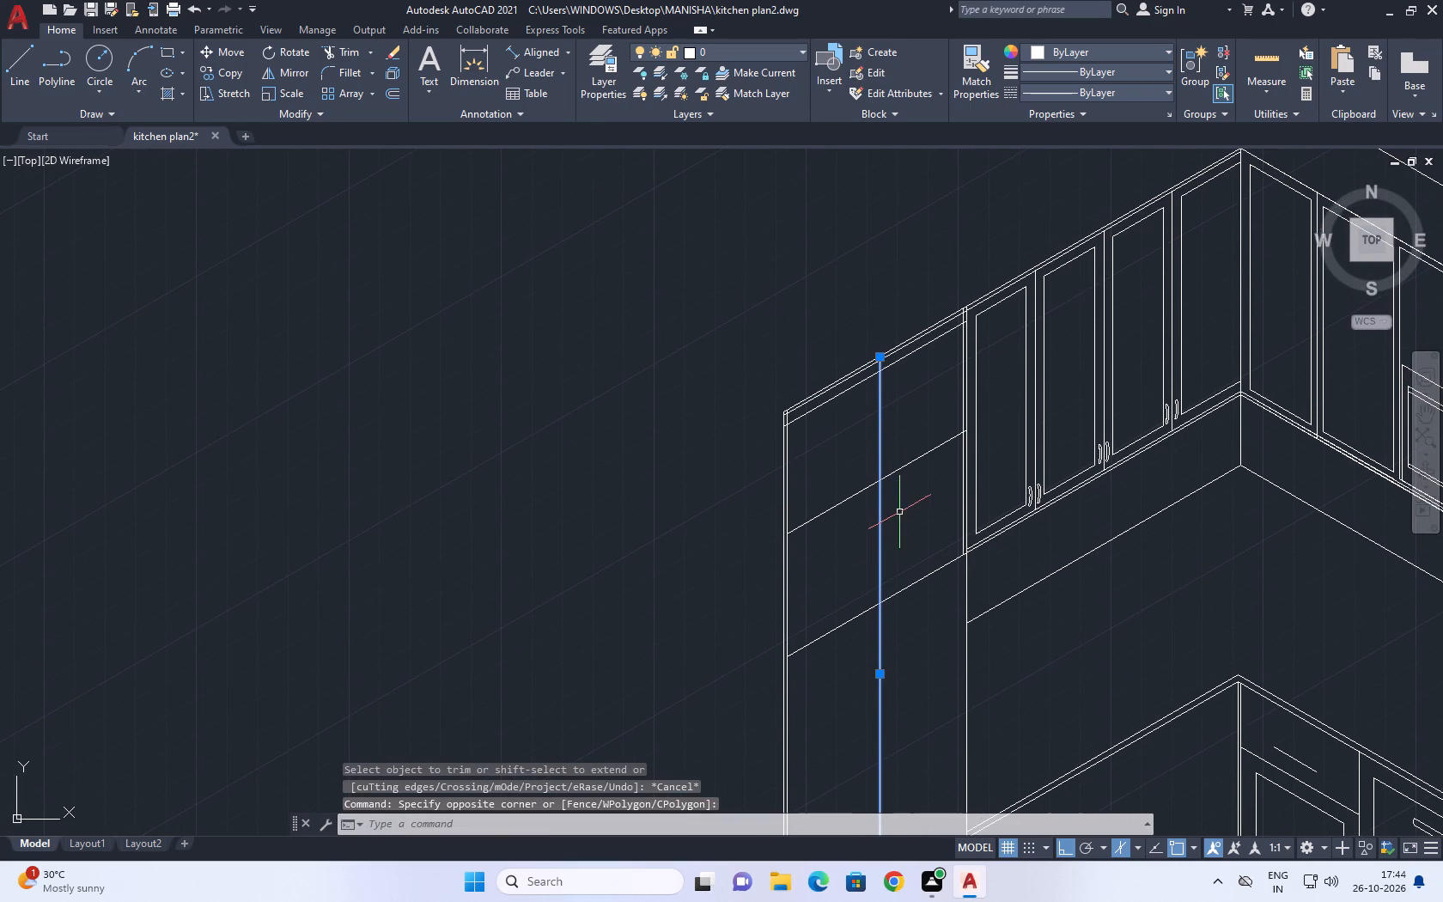
key("c")
type("o")
key("space")
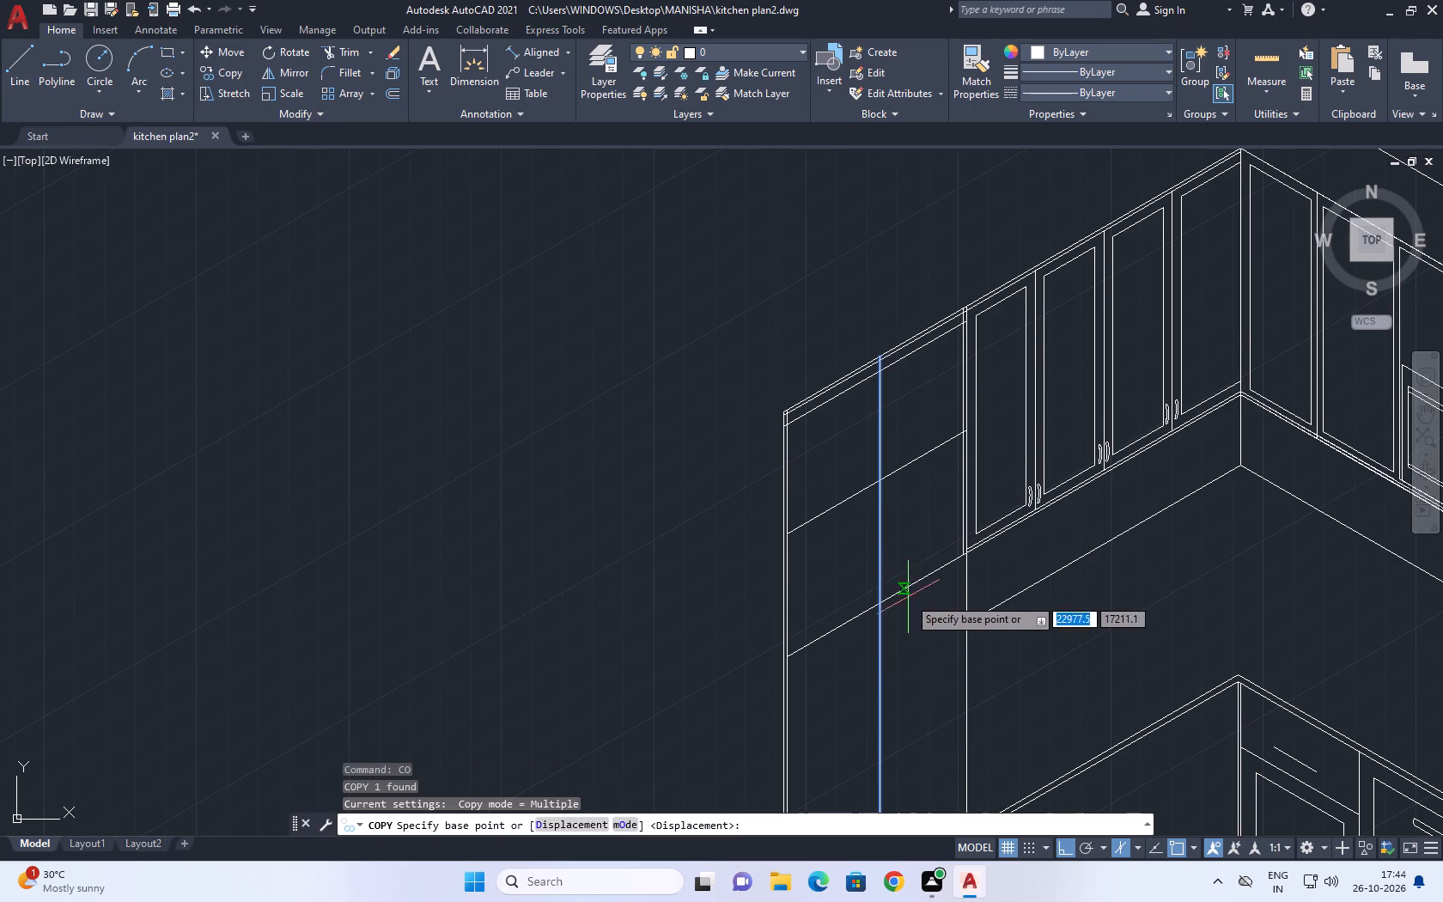
left_click_drag(907, 598, 919, 597)
type("2")
key("space")
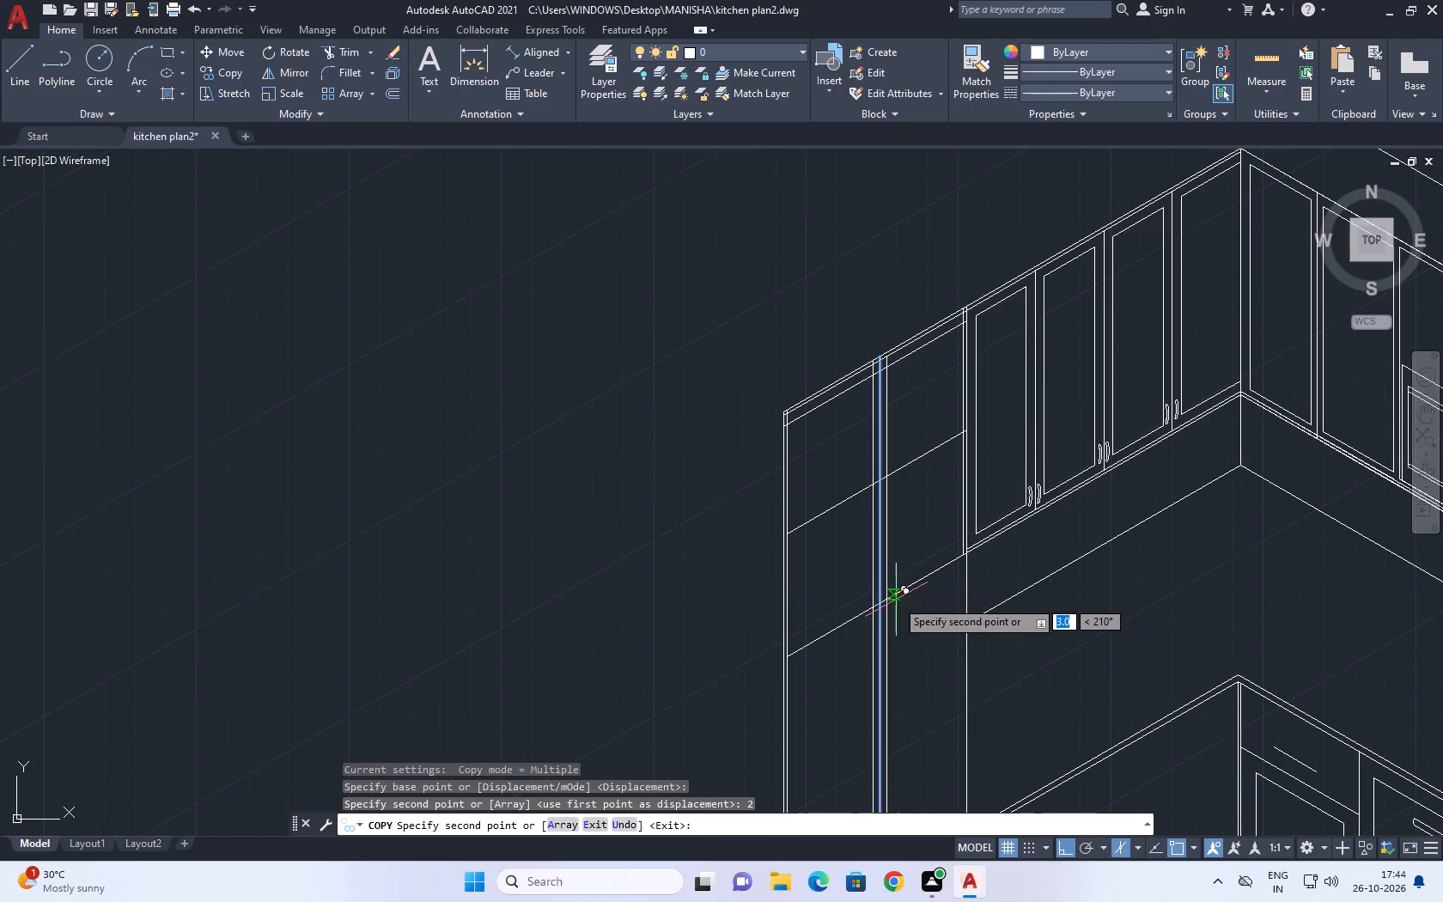
type("2")
key("space")
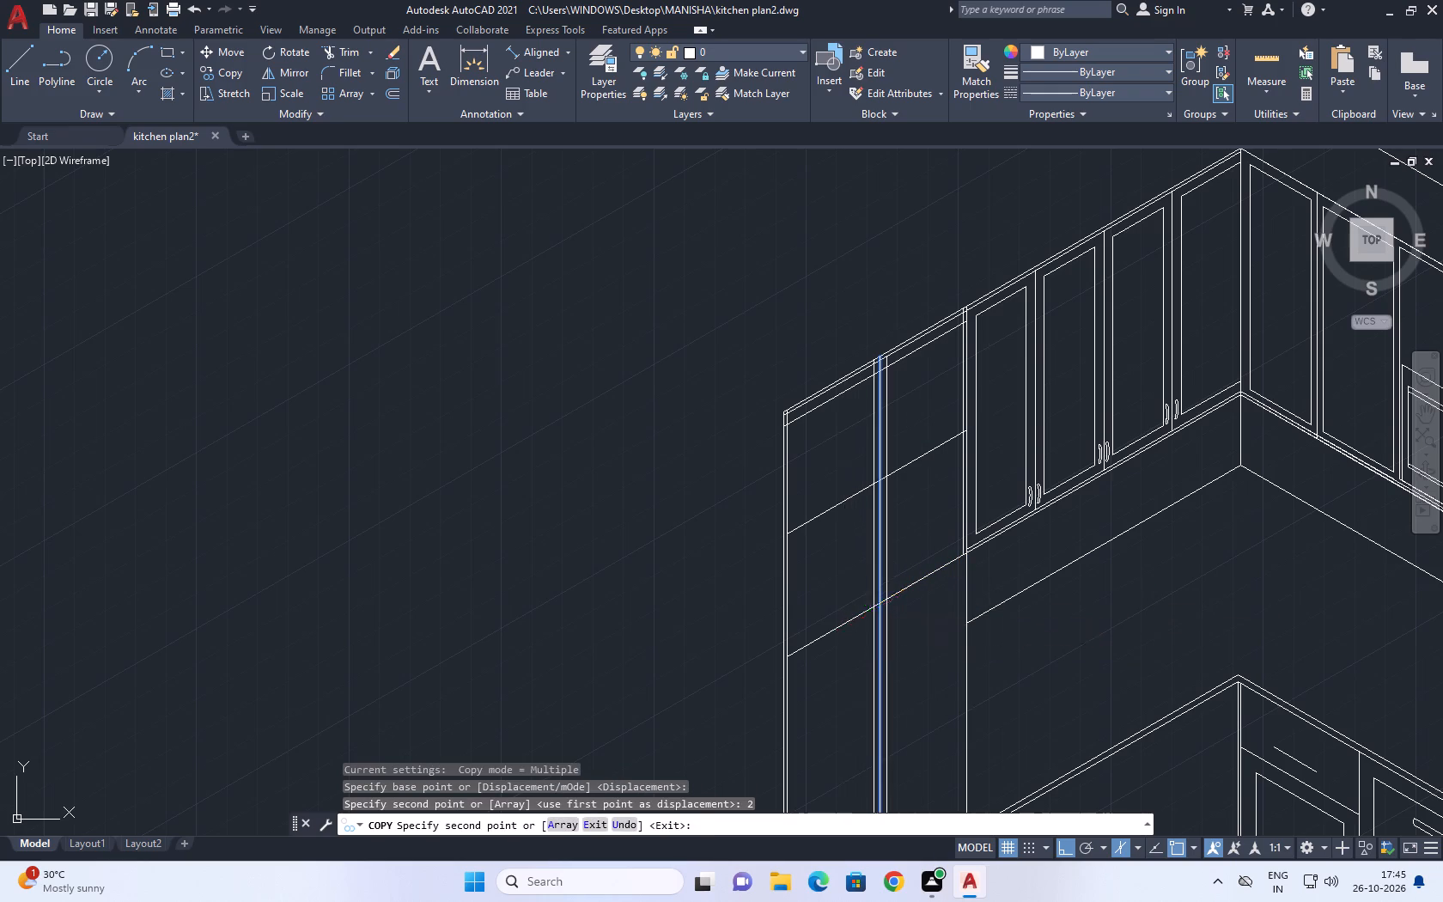
key("Escape")
Copy the inner line of the section's outer side panel 2 units inward along the isometric axis.
middle_click_drag(886, 454, 887, 494)
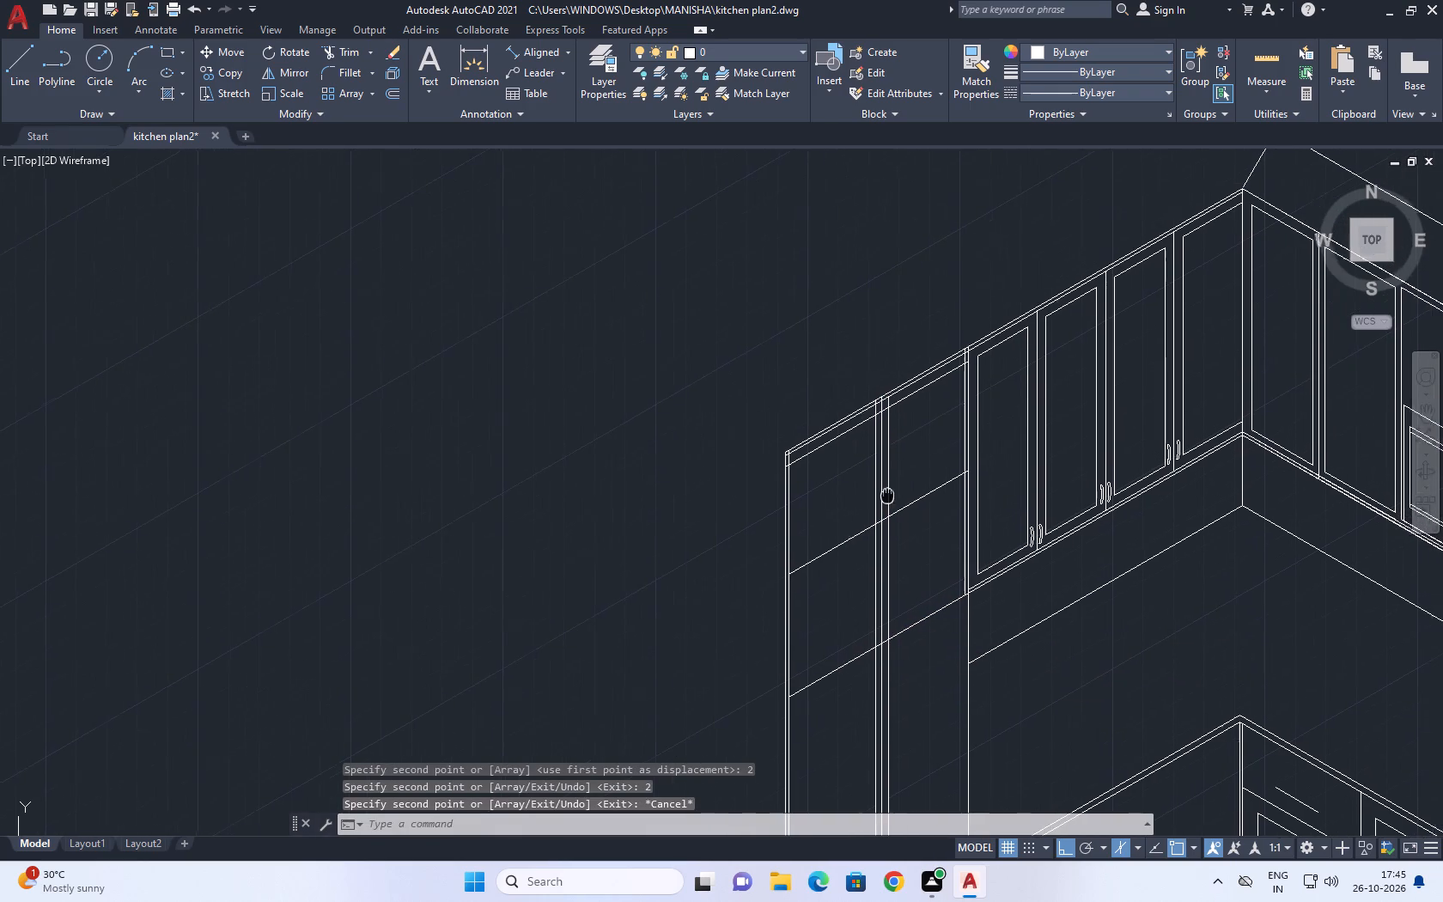
middle_click_drag(887, 494, 885, 492)
scroll(761, 548, "up", 3)
left_click(860, 528)
left_click(846, 503)
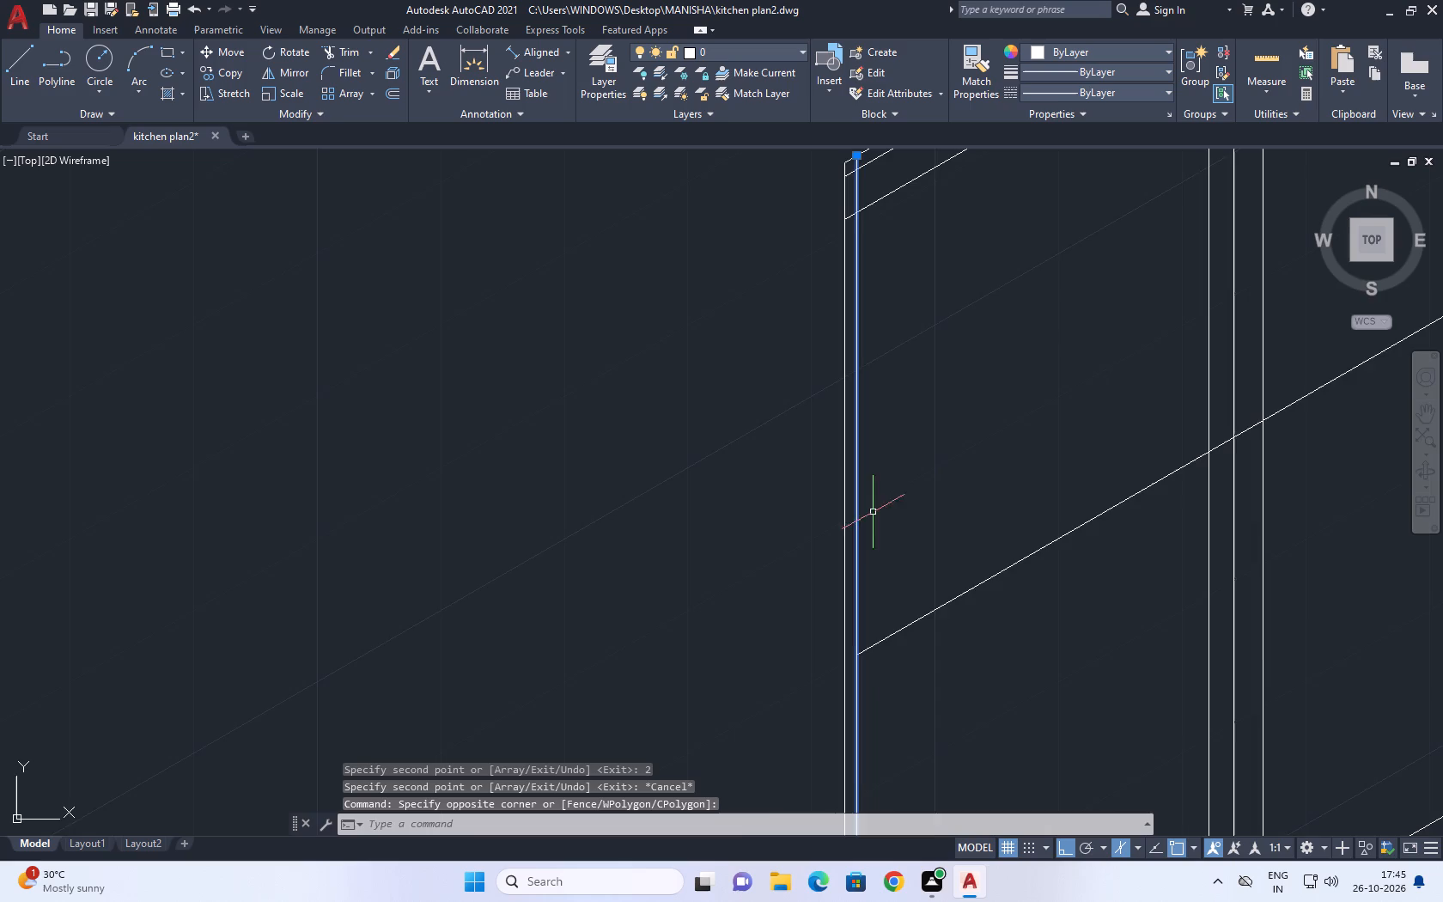
middle_click_drag(935, 508, 846, 459)
key("c")
key("o")
key("space")
left_click_drag(812, 539, 839, 525)
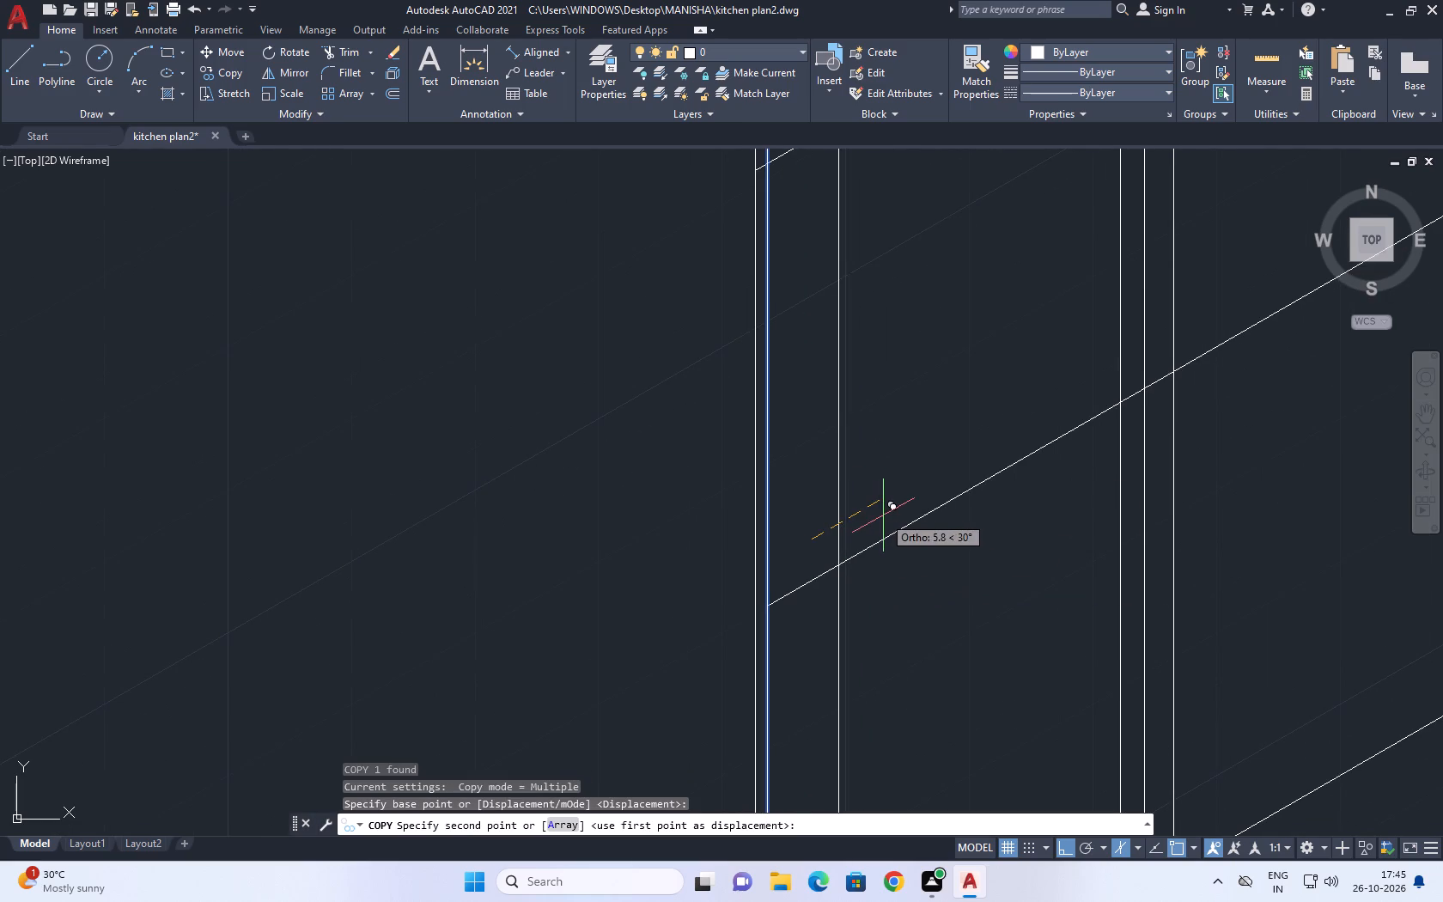
type("2")
key("space")
scroll(893, 515, "down", 3)
key("Escape")
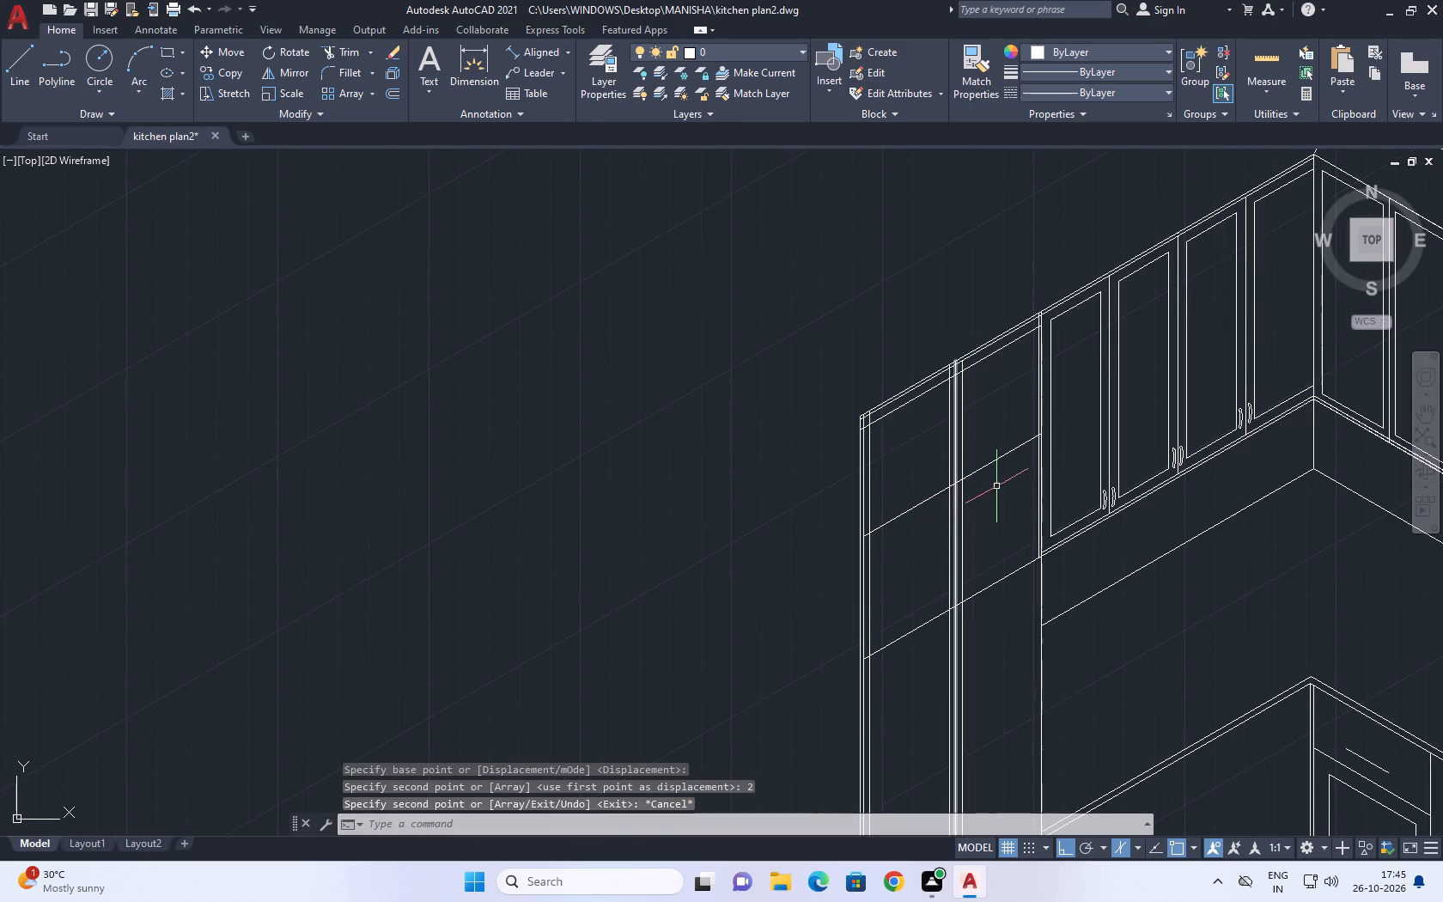
Copy the panel line beside the short run's upper cabinets 2 units into the full-height section along the isometric axis.
scroll(1023, 472, "up", 2)
left_click(1056, 462)
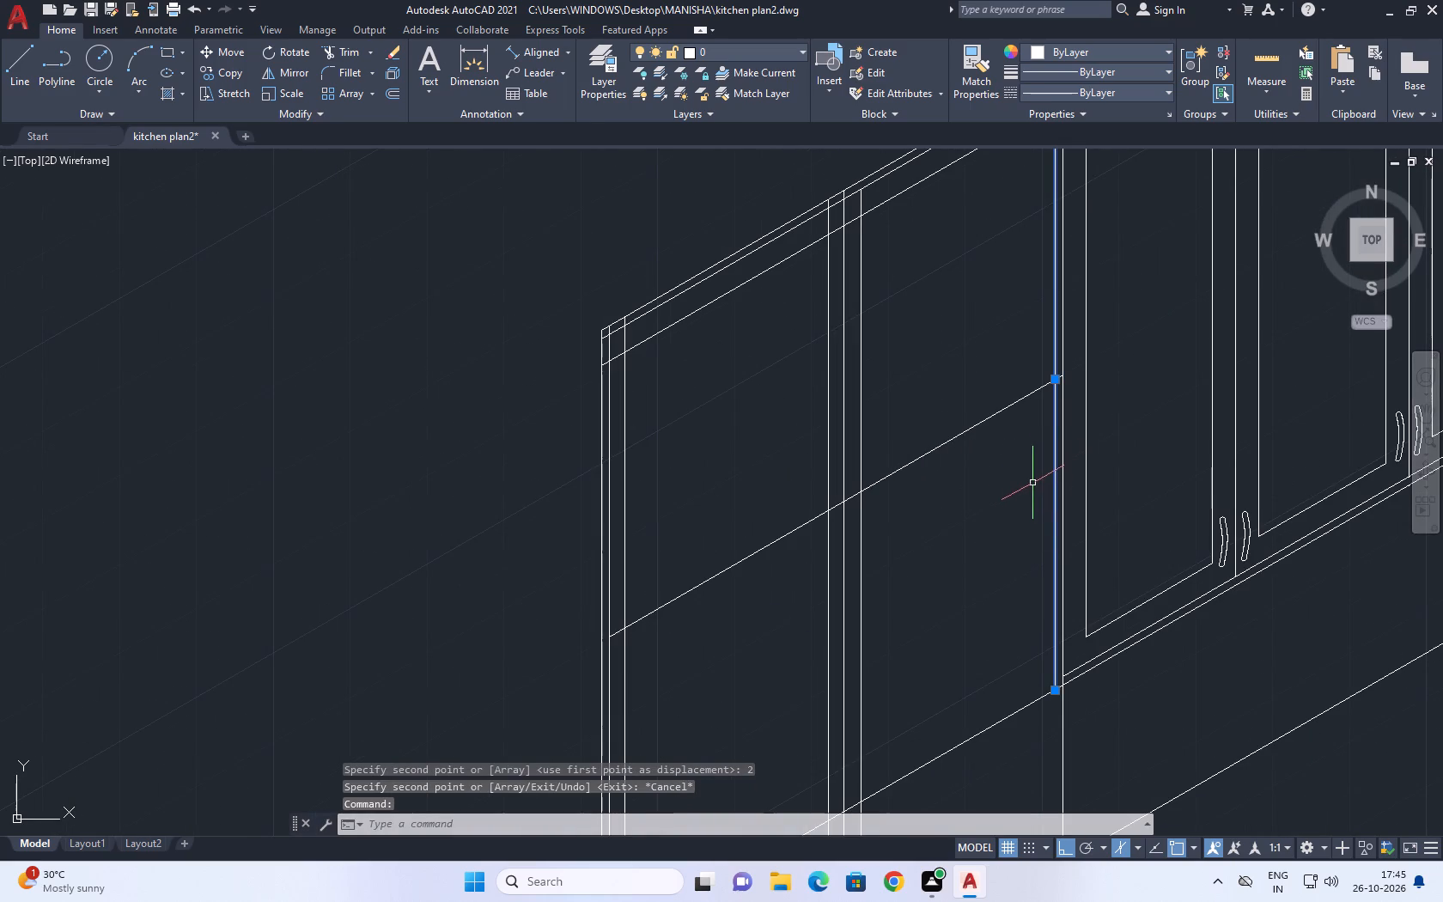
type("co")
key("space")
left_click(1034, 485)
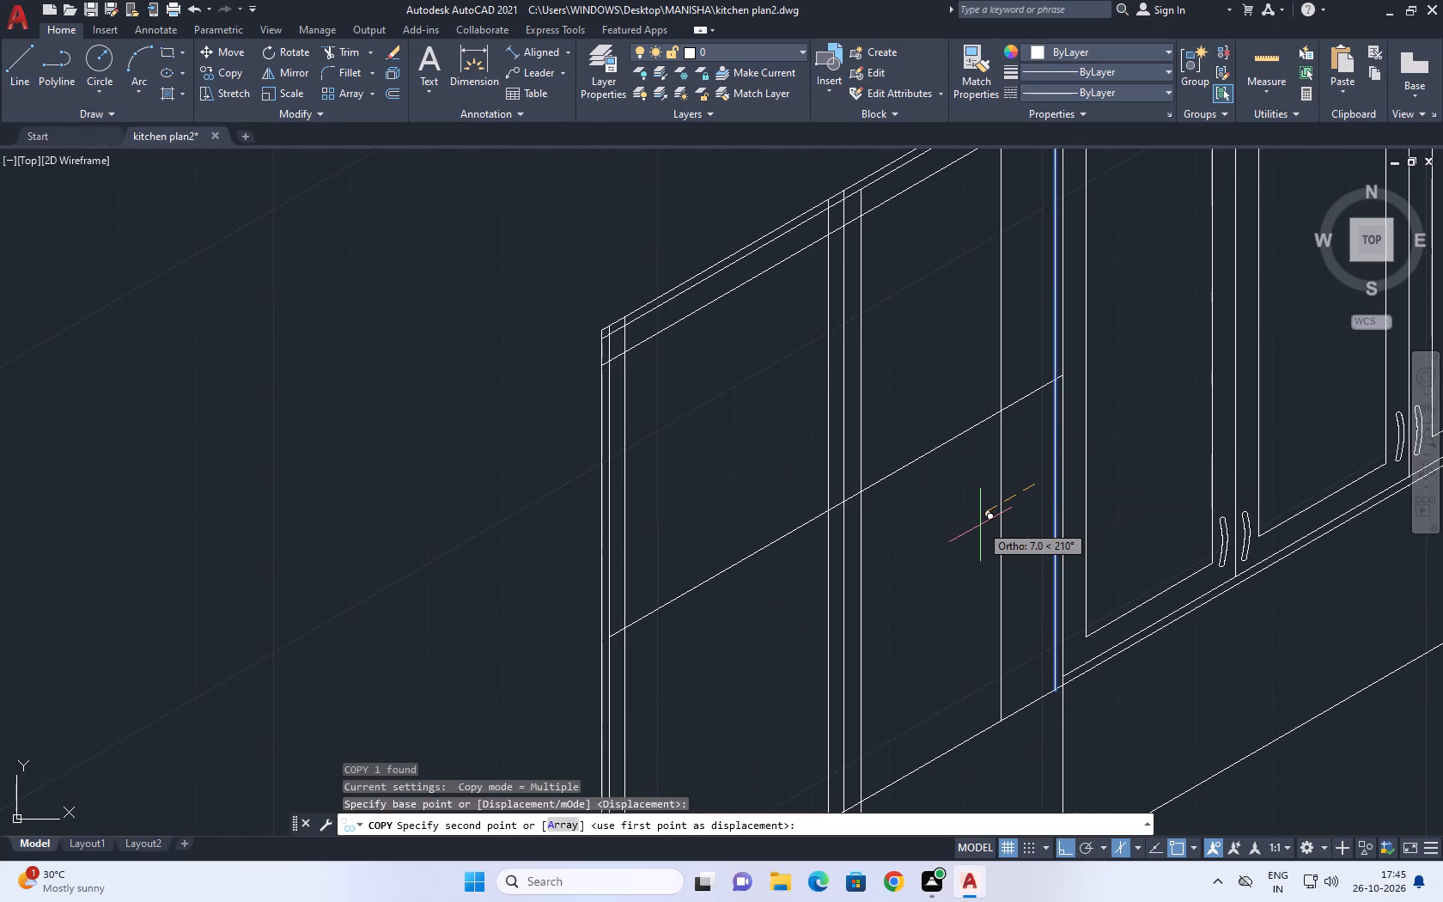
type("2")
key("space")
key("Escape")
Trim the two vertical panel lines beside the upper cabinets so they stop below the section's top trim lines.
middle_click_drag(961, 331, 985, 405)
type("tr")
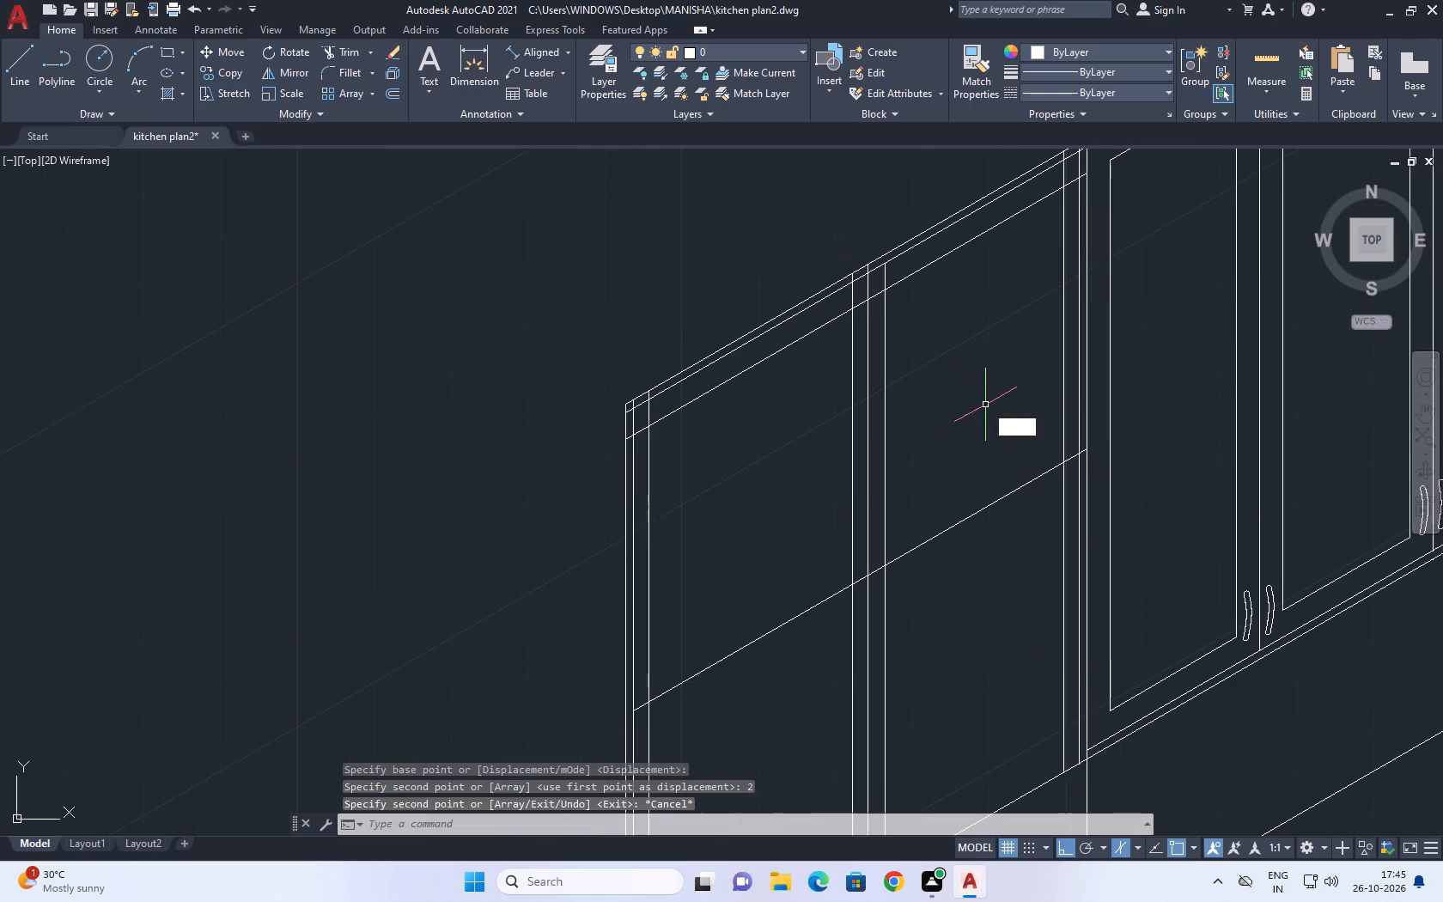
key("space")
middle_click_drag(987, 405, 885, 620)
scroll(979, 388, "up", 4)
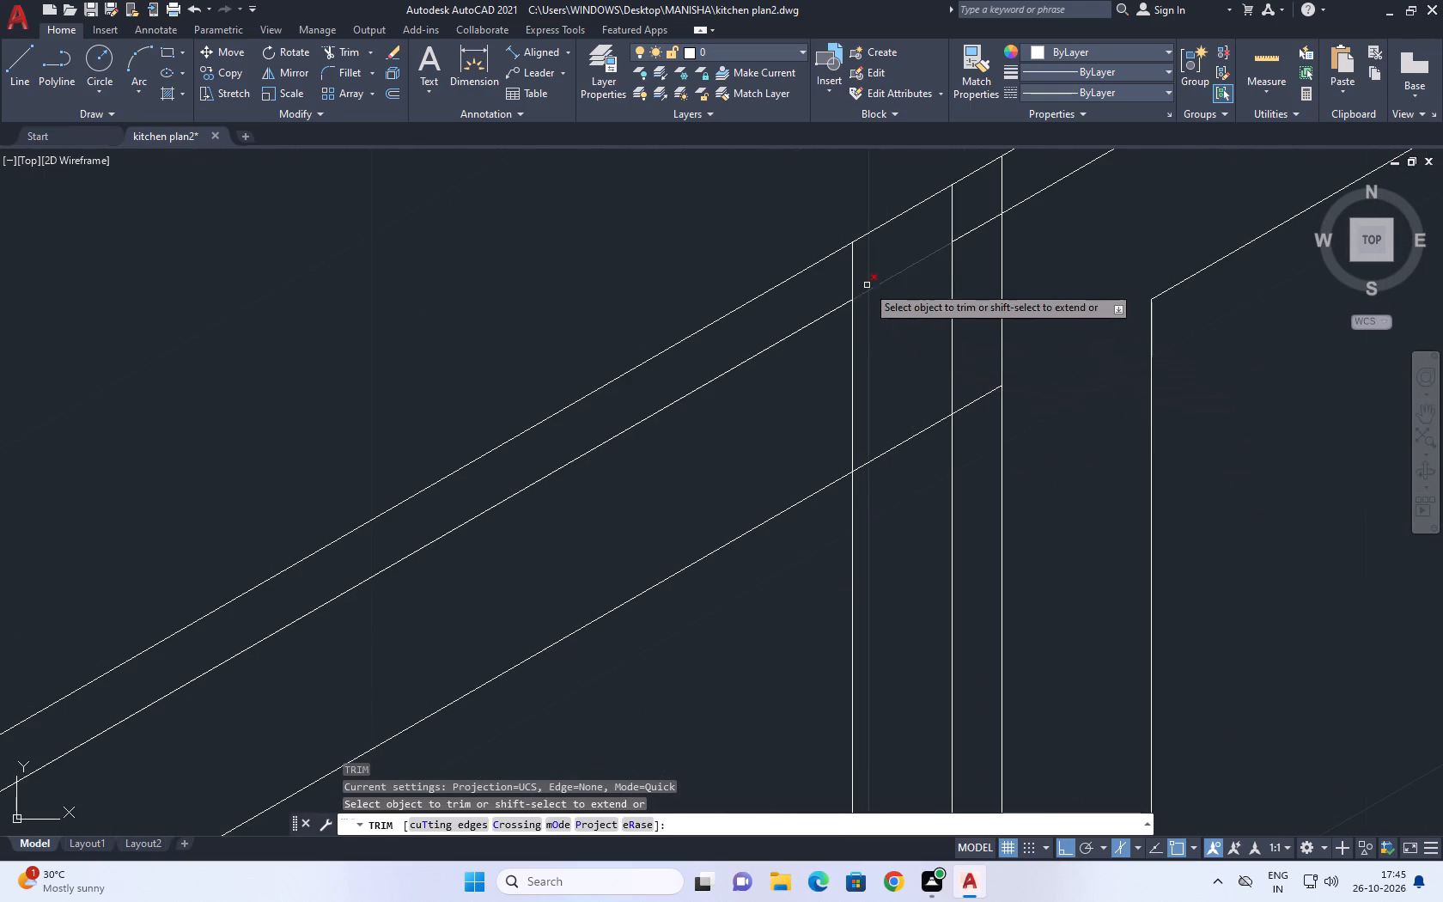
left_click(837, 295)
left_click(953, 218)
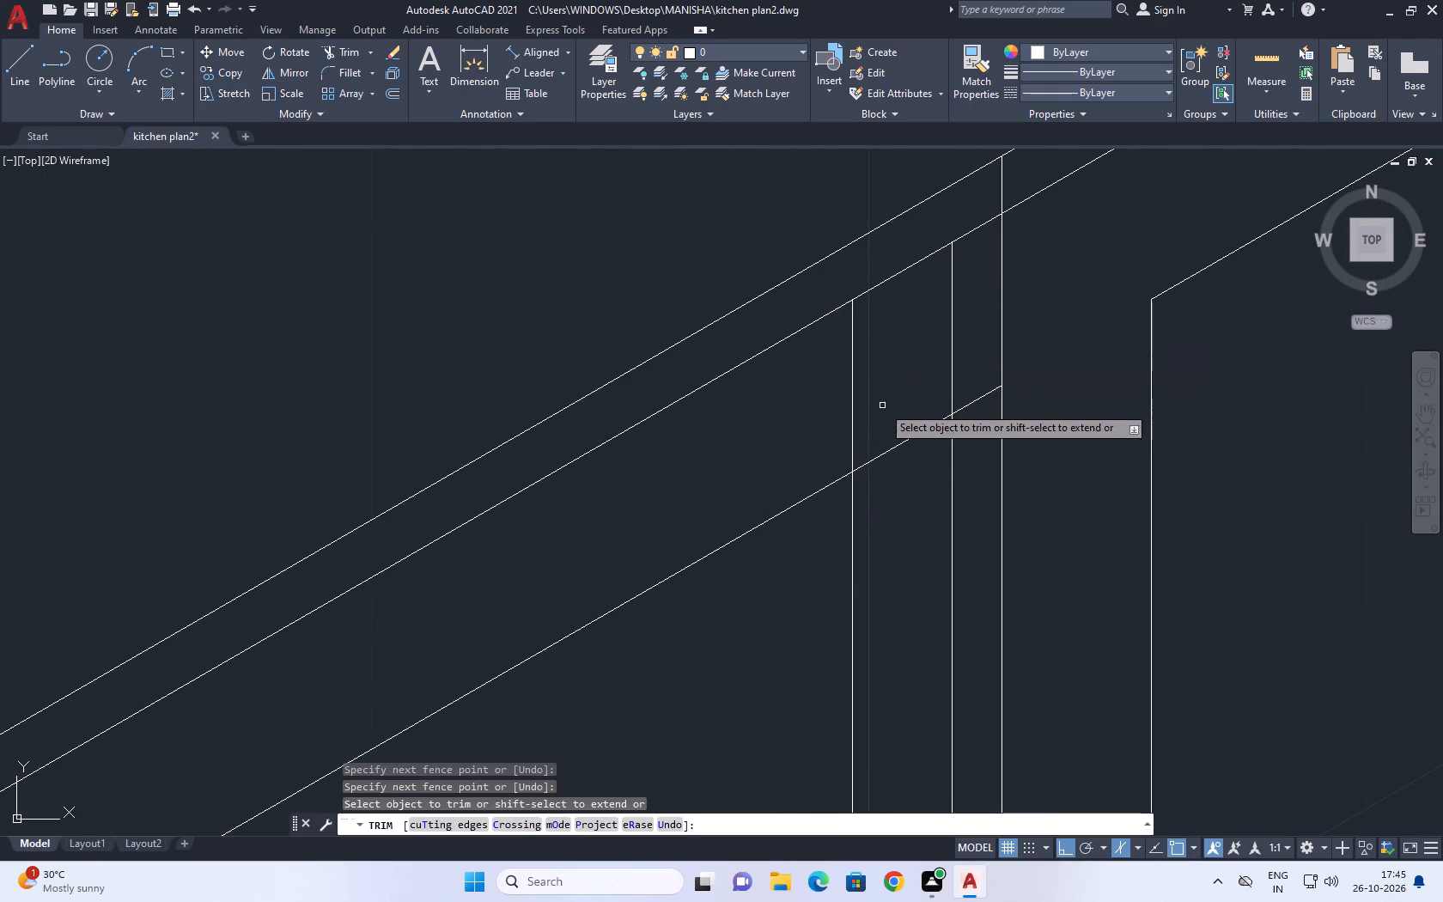
left_click_drag(807, 420, 843, 411)
middle_click_drag(897, 343, 900, 343)
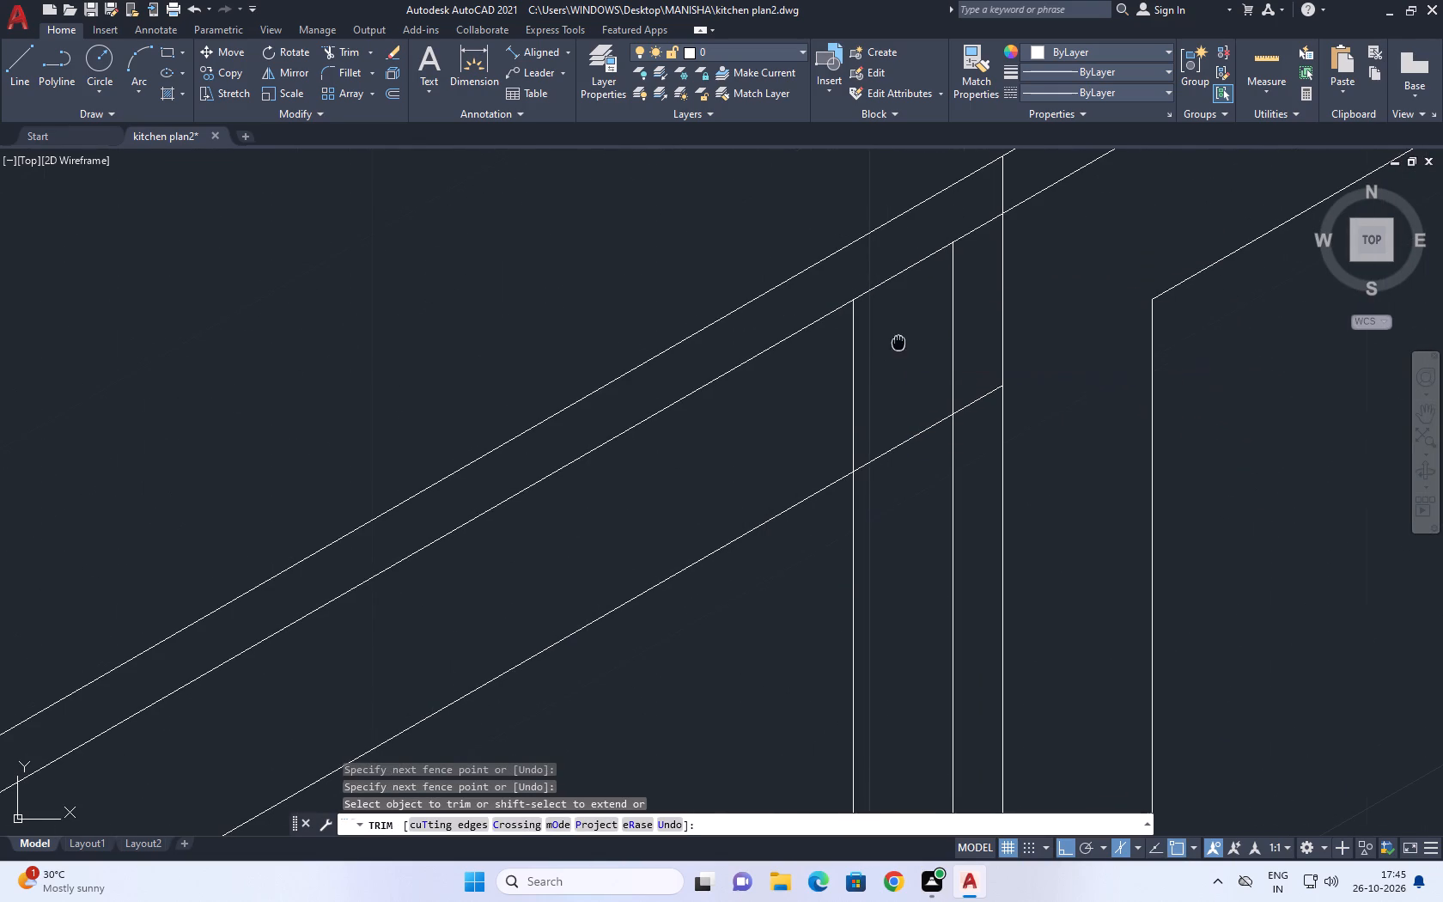
middle_click_drag(900, 343, 880, 375)
scroll(942, 363, "down", 2)
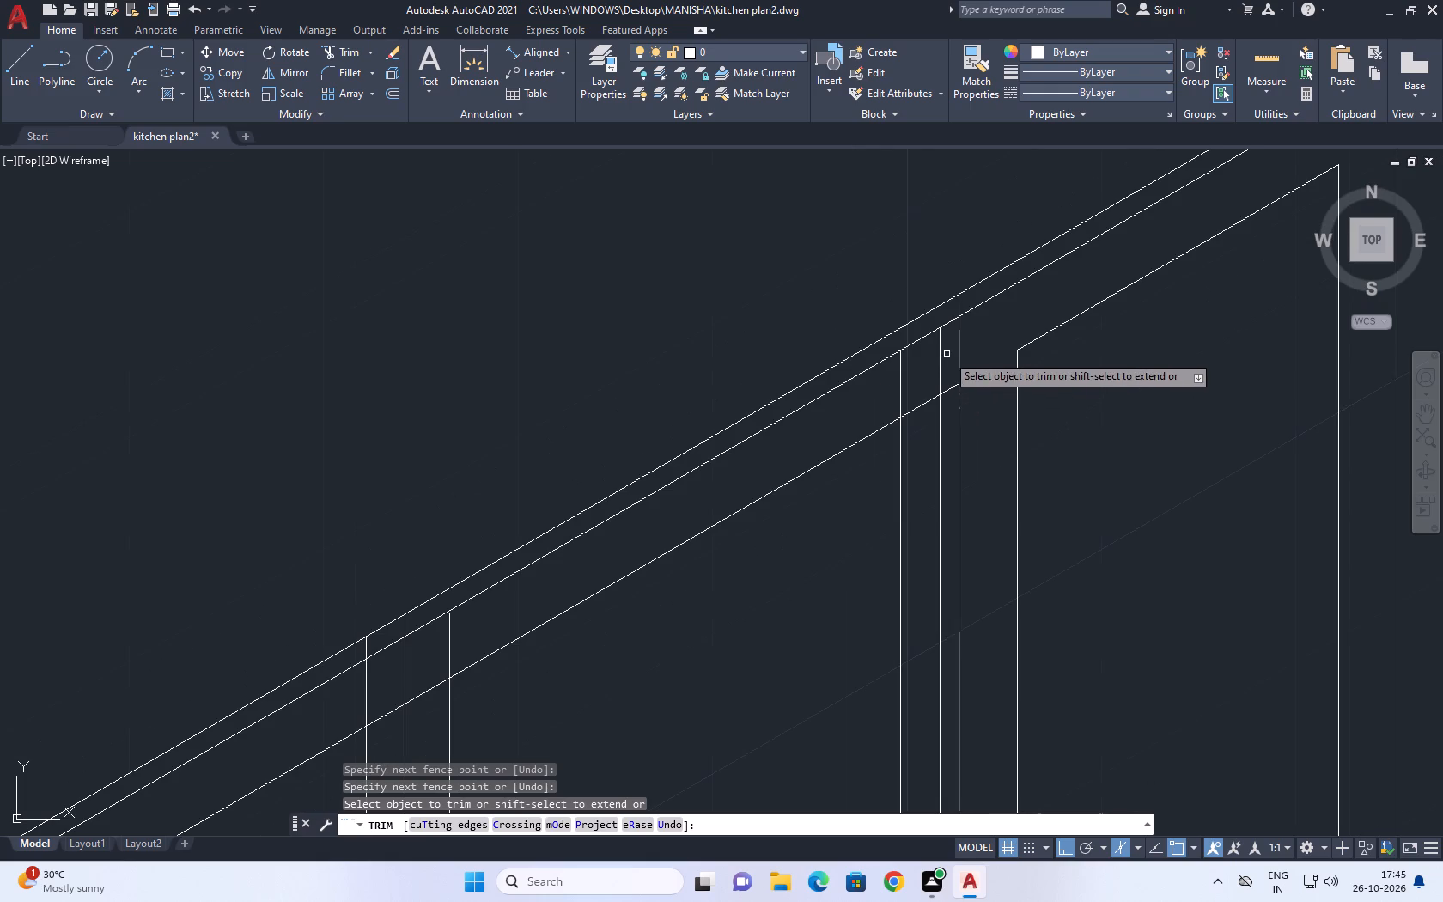
left_click(947, 346)
left_click(887, 390)
scroll(931, 406, "down", 3)
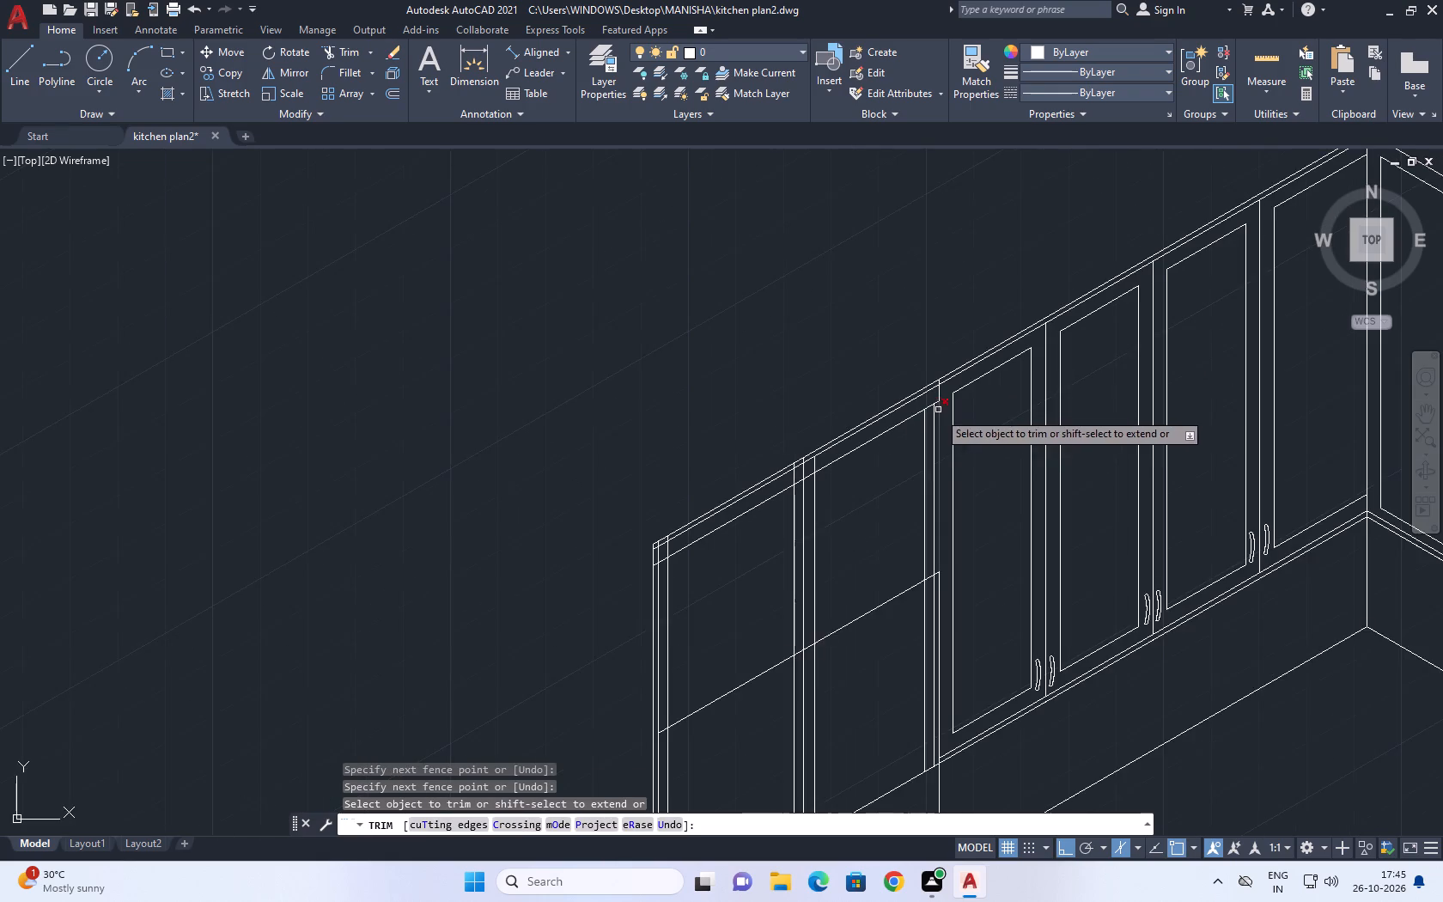
Trim the crossing trim and side-panel lines at the section's outer top corner into clean nested frame corners.
middle_click_drag(936, 428, 928, 339)
middle_click_drag(928, 427, 971, 373)
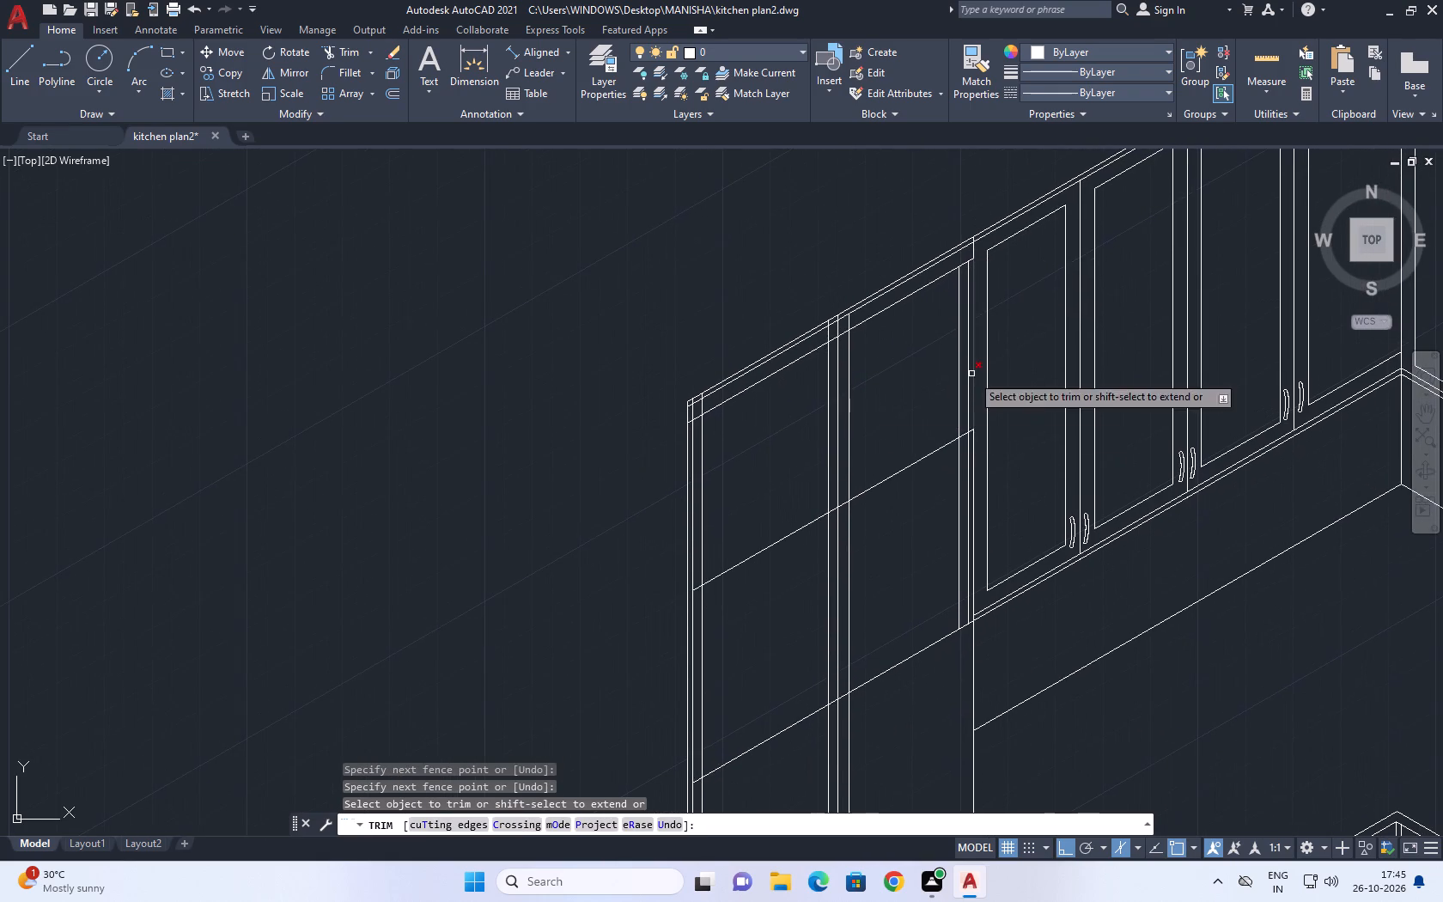
scroll(685, 425, "up", 5)
left_click_drag(721, 428, 721, 408)
left_click(783, 283)
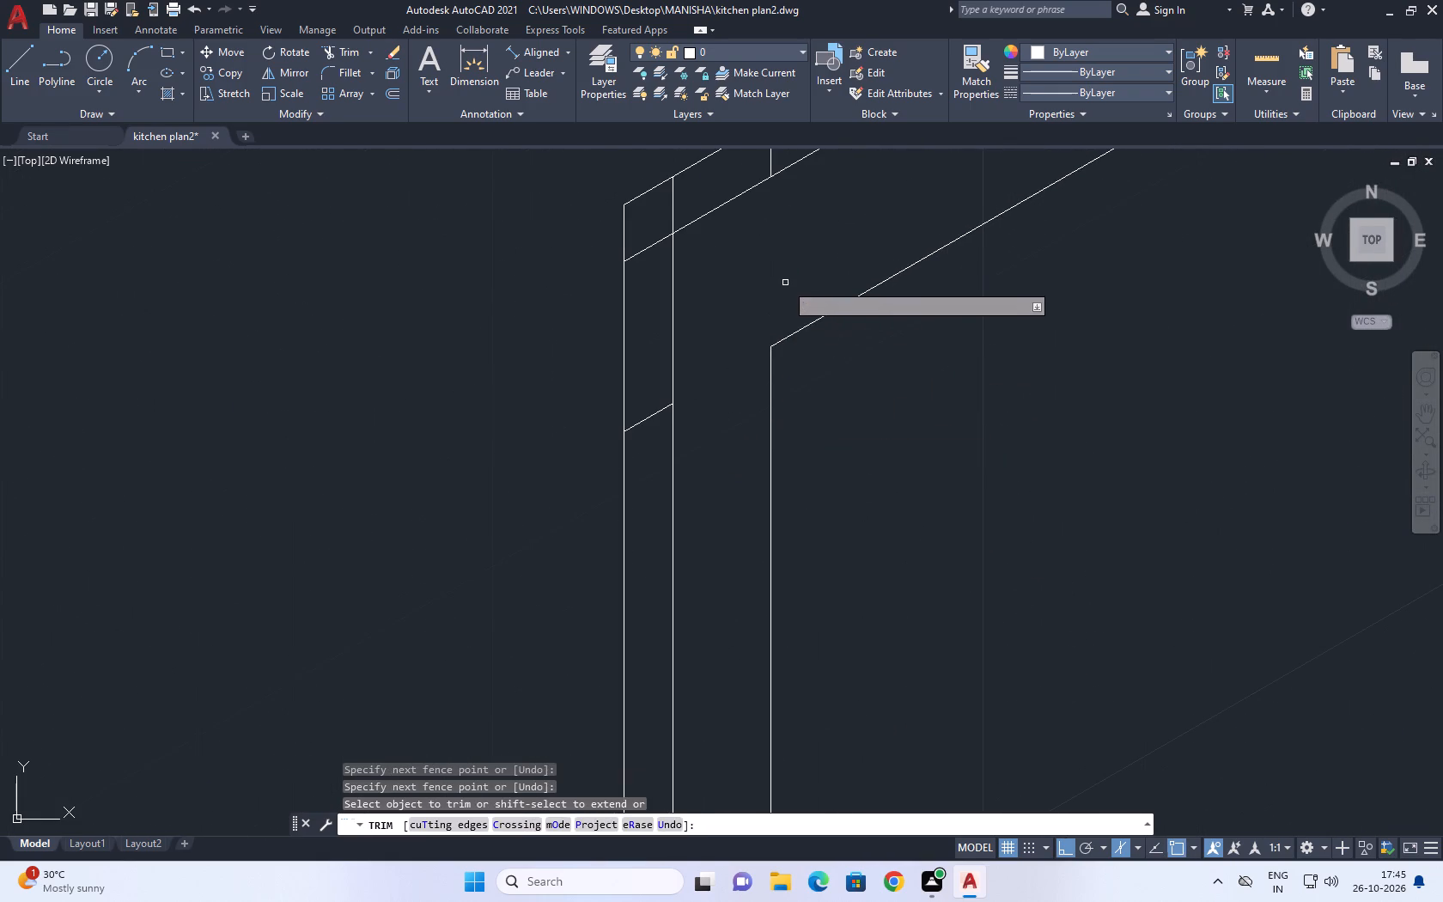
scroll(779, 289, "down", 3)
scroll(759, 271, "up", 2)
left_click(811, 222)
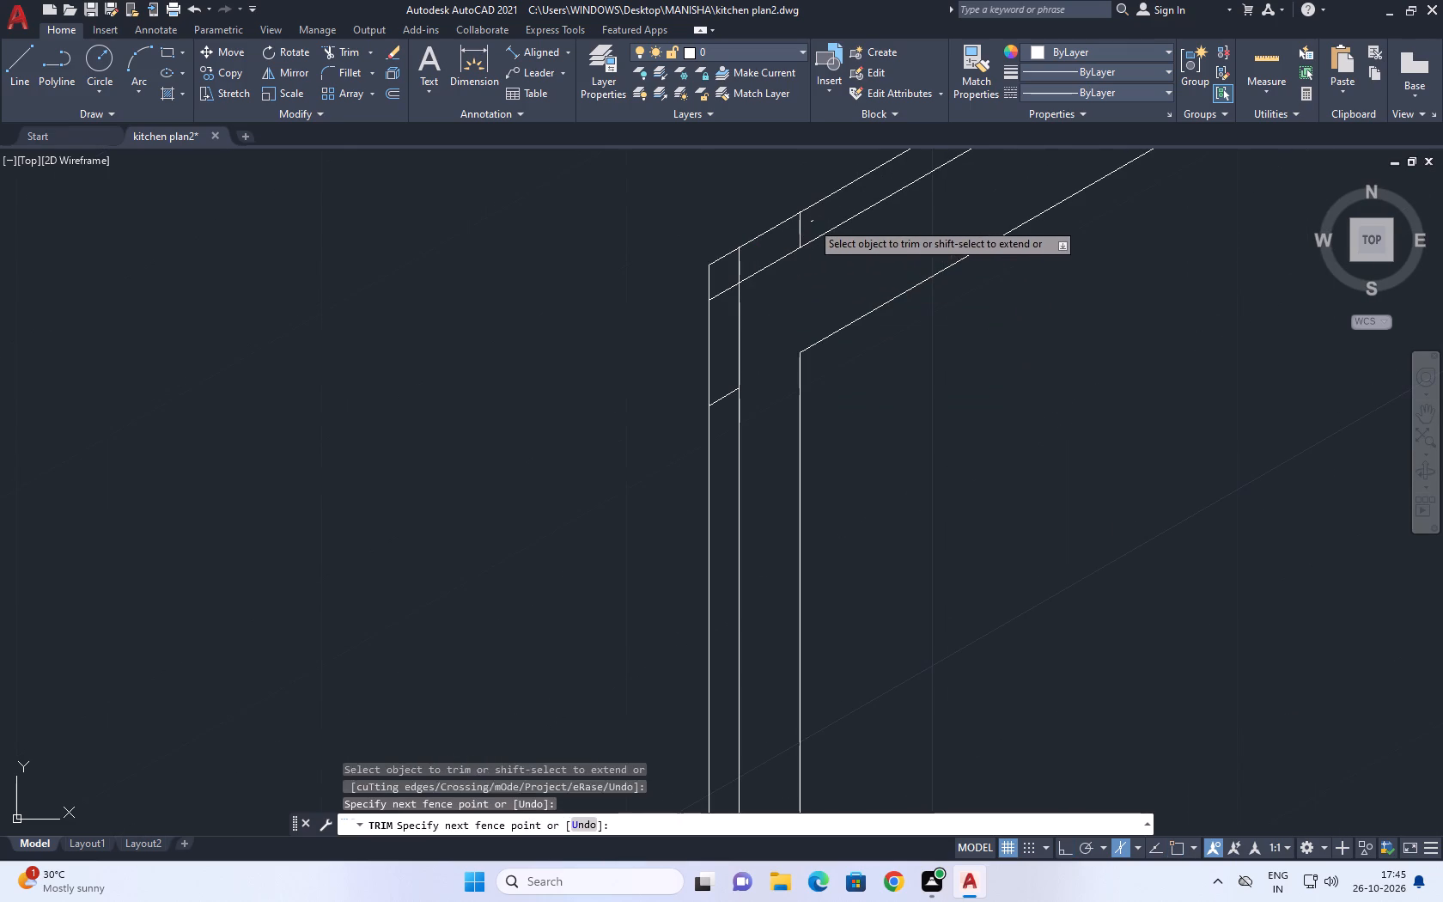
left_click(739, 266)
left_click(728, 283)
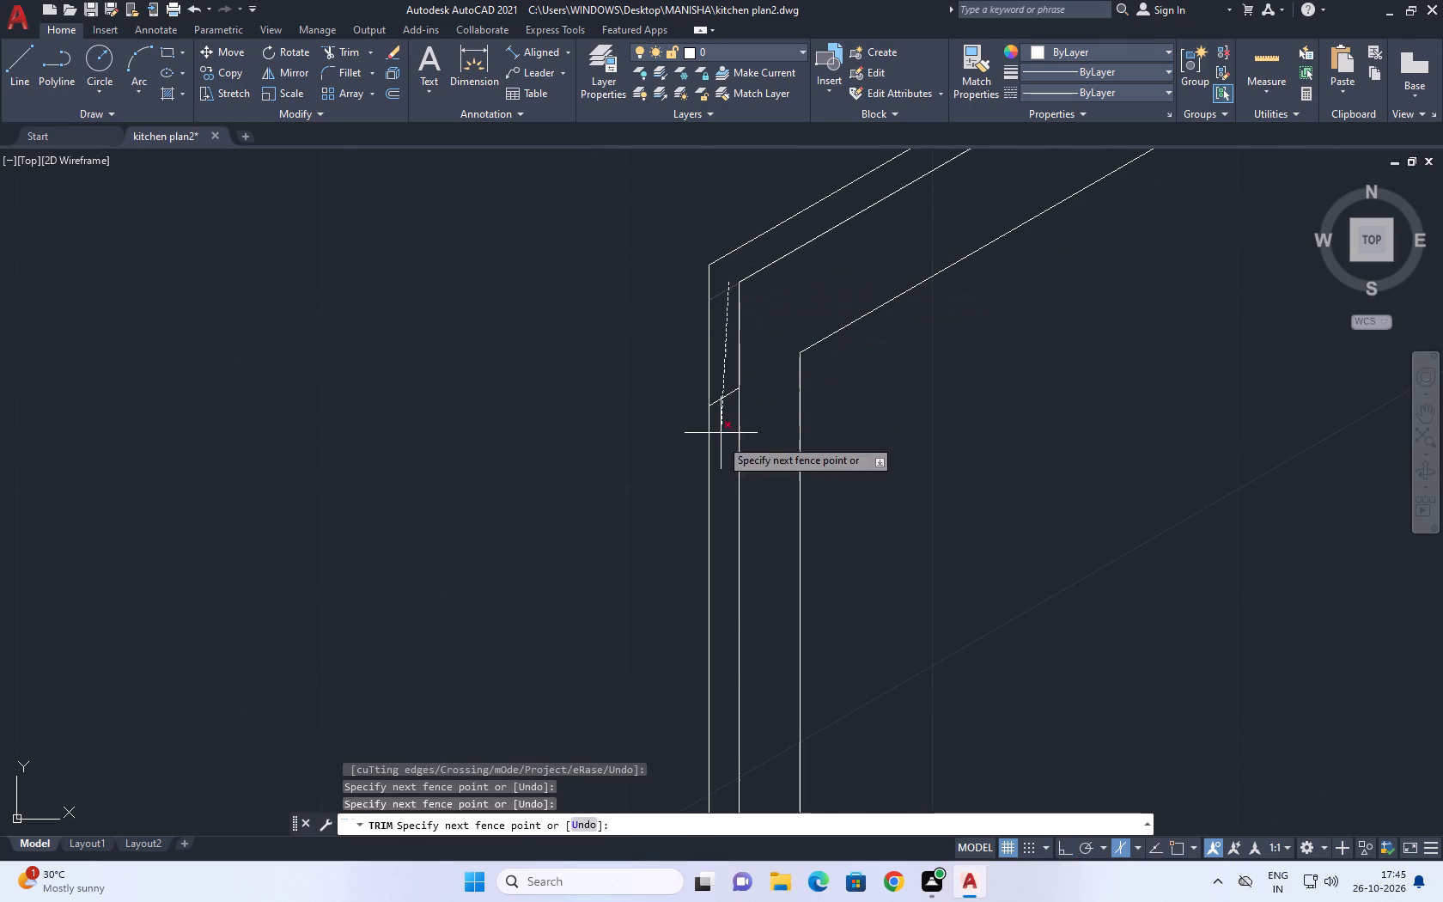
left_click(717, 446)
scroll(727, 415, "down", 5)
middle_click_drag(887, 449, 868, 458)
scroll(824, 342, "up", 3)
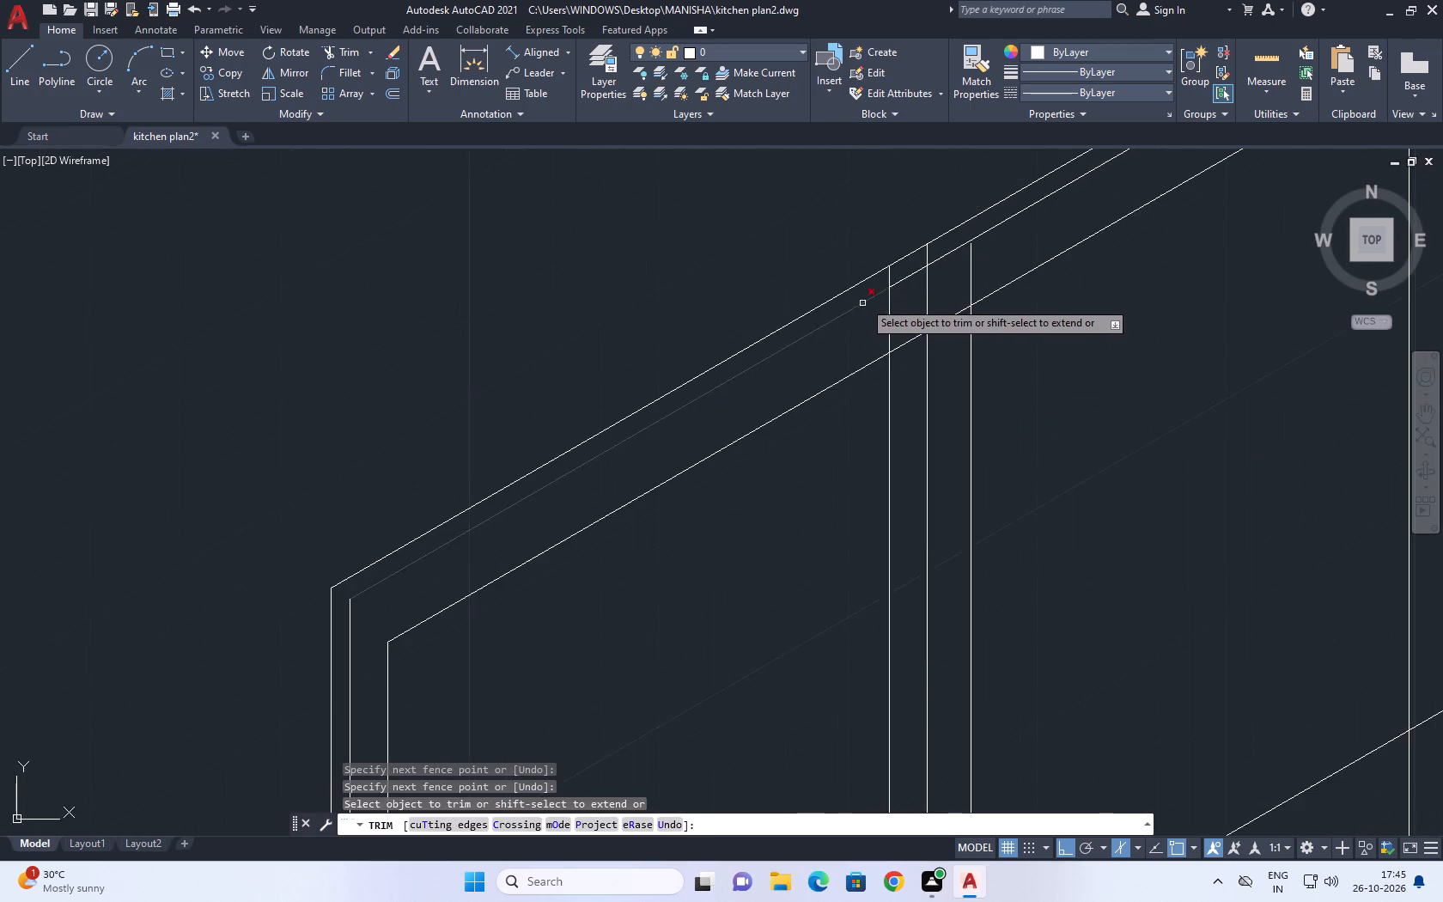
Trim the inner trim and frame lines crossing the full-height section's middle divider, plus the divider's vertical stub above them.
scroll(866, 295, "up", 2)
left_click(897, 268)
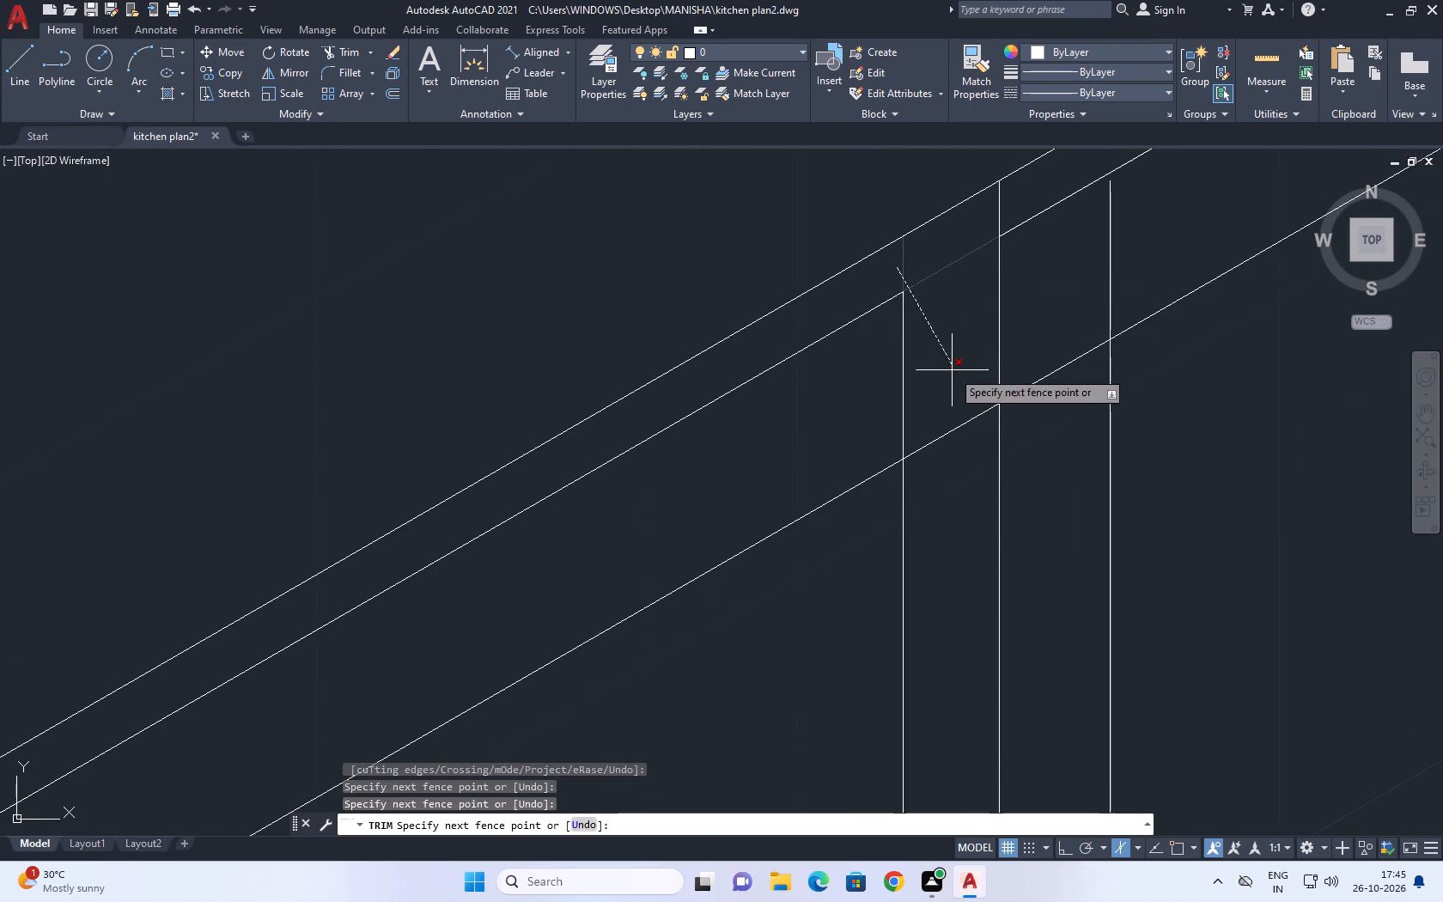
left_click(964, 433)
middle_click_drag(1007, 282, 1000, 343)
scroll(1000, 343, "down", 3)
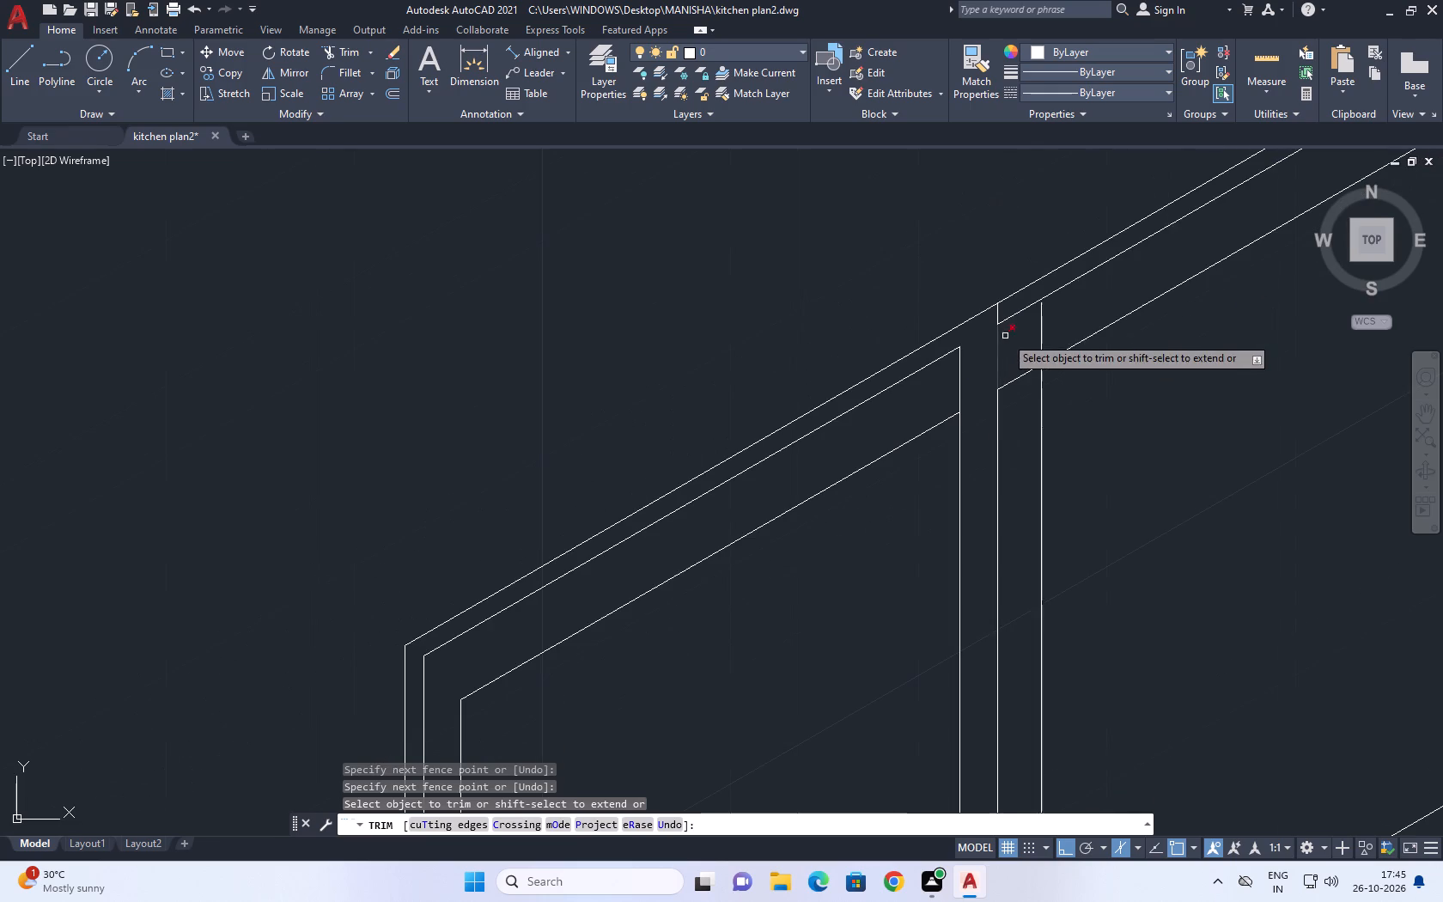
left_click(1020, 300)
left_click(1016, 428)
scroll(1025, 362, "down", 4)
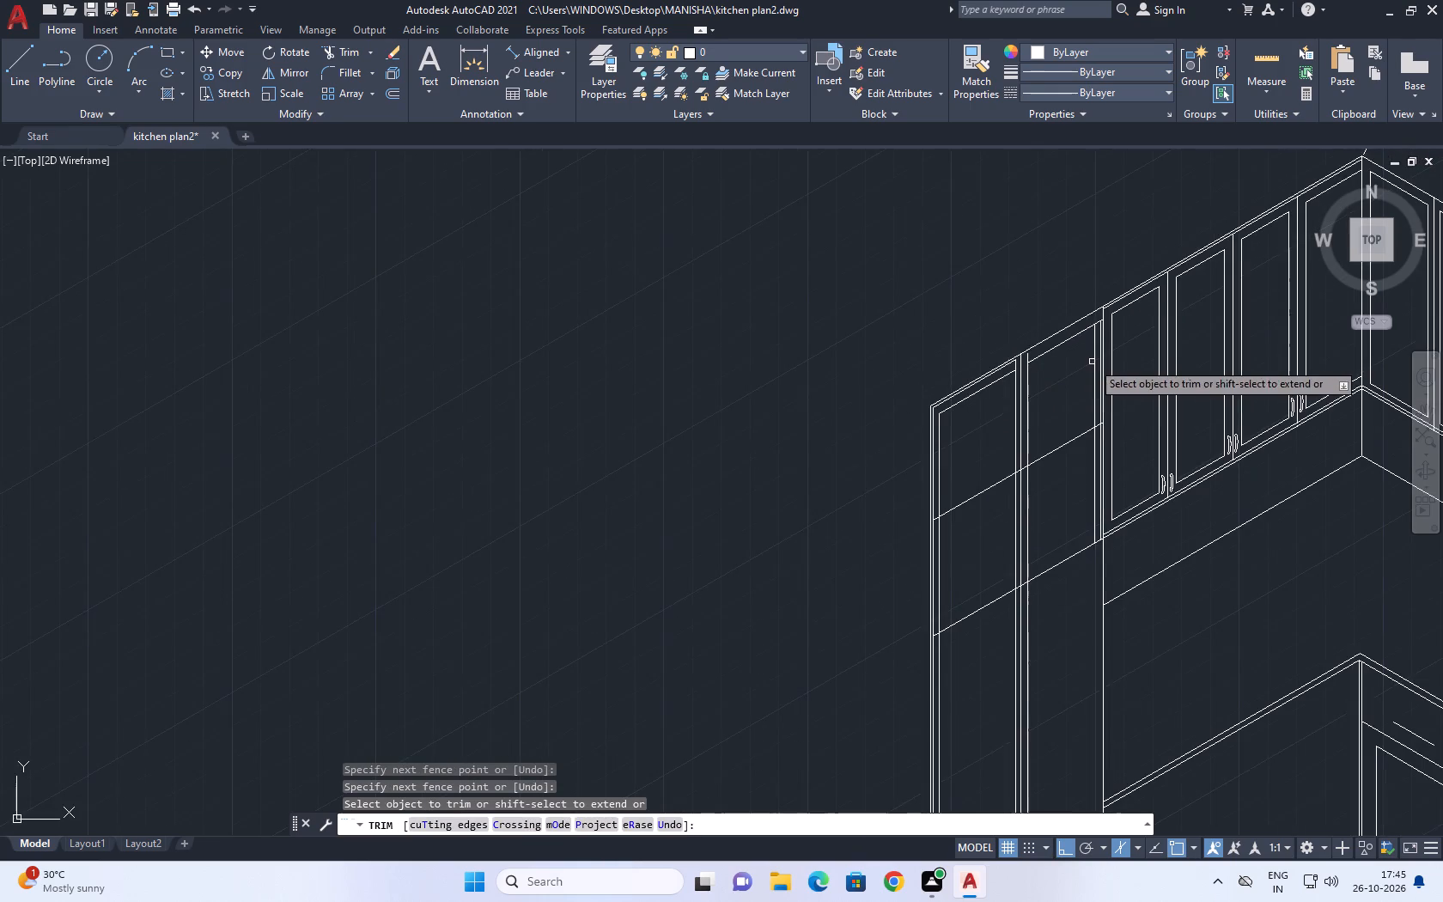
middle_click_drag(1093, 364, 1069, 388)
key("space")
Draw an isometric trim line over the inner bay, from the top of the divider's frame line to the upper cabinets' side panel.
scroll(999, 370, "up", 2)
type("l")
key("space")
scroll(995, 368, "up", 3)
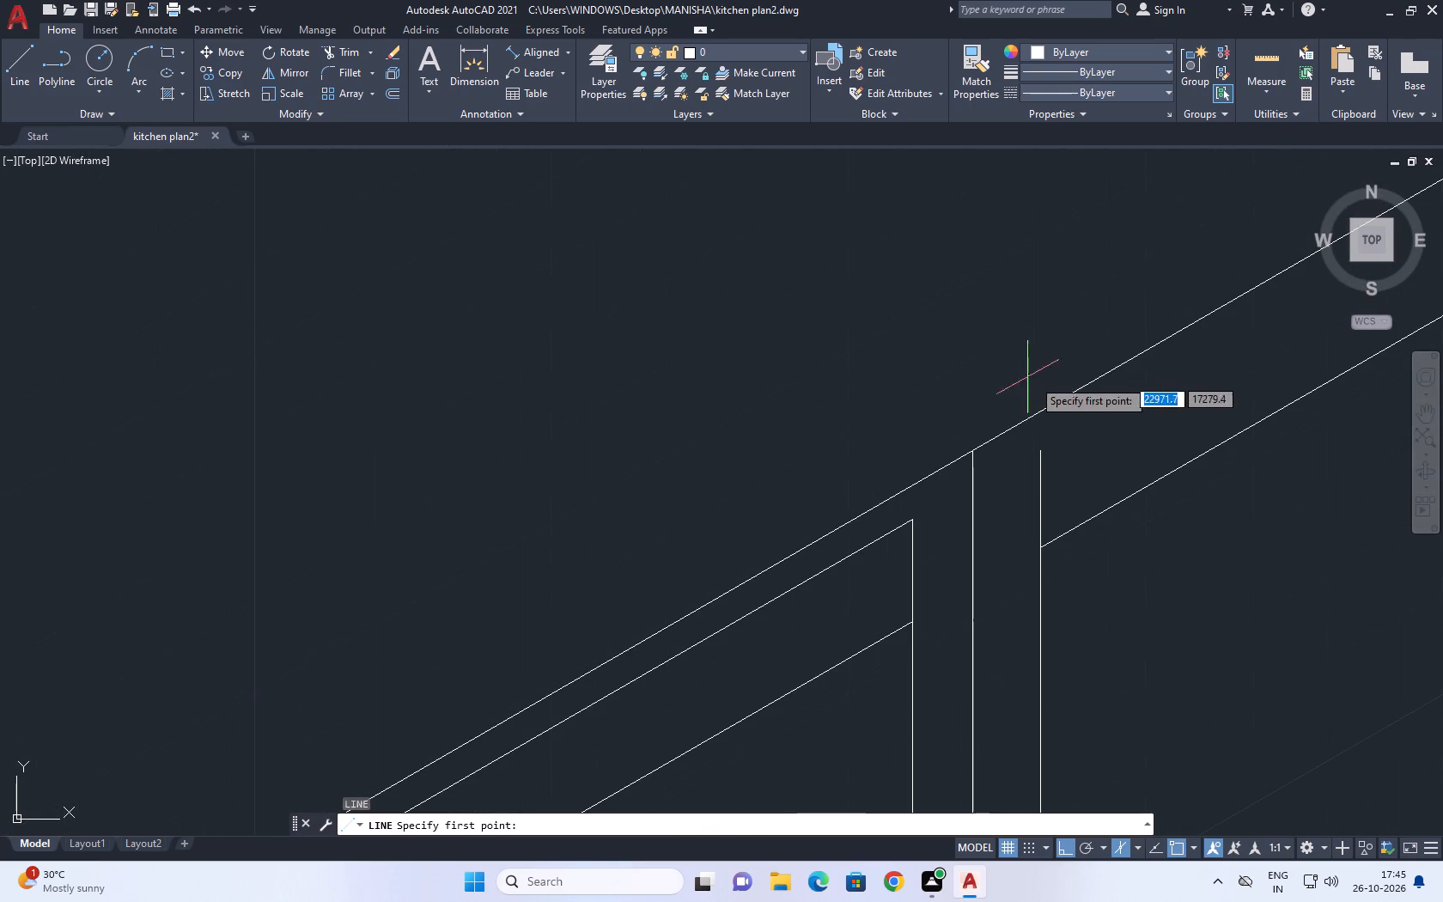
left_click(1039, 454)
middle_click_drag(1086, 408, 772, 516)
scroll(1022, 428, "down", 5)
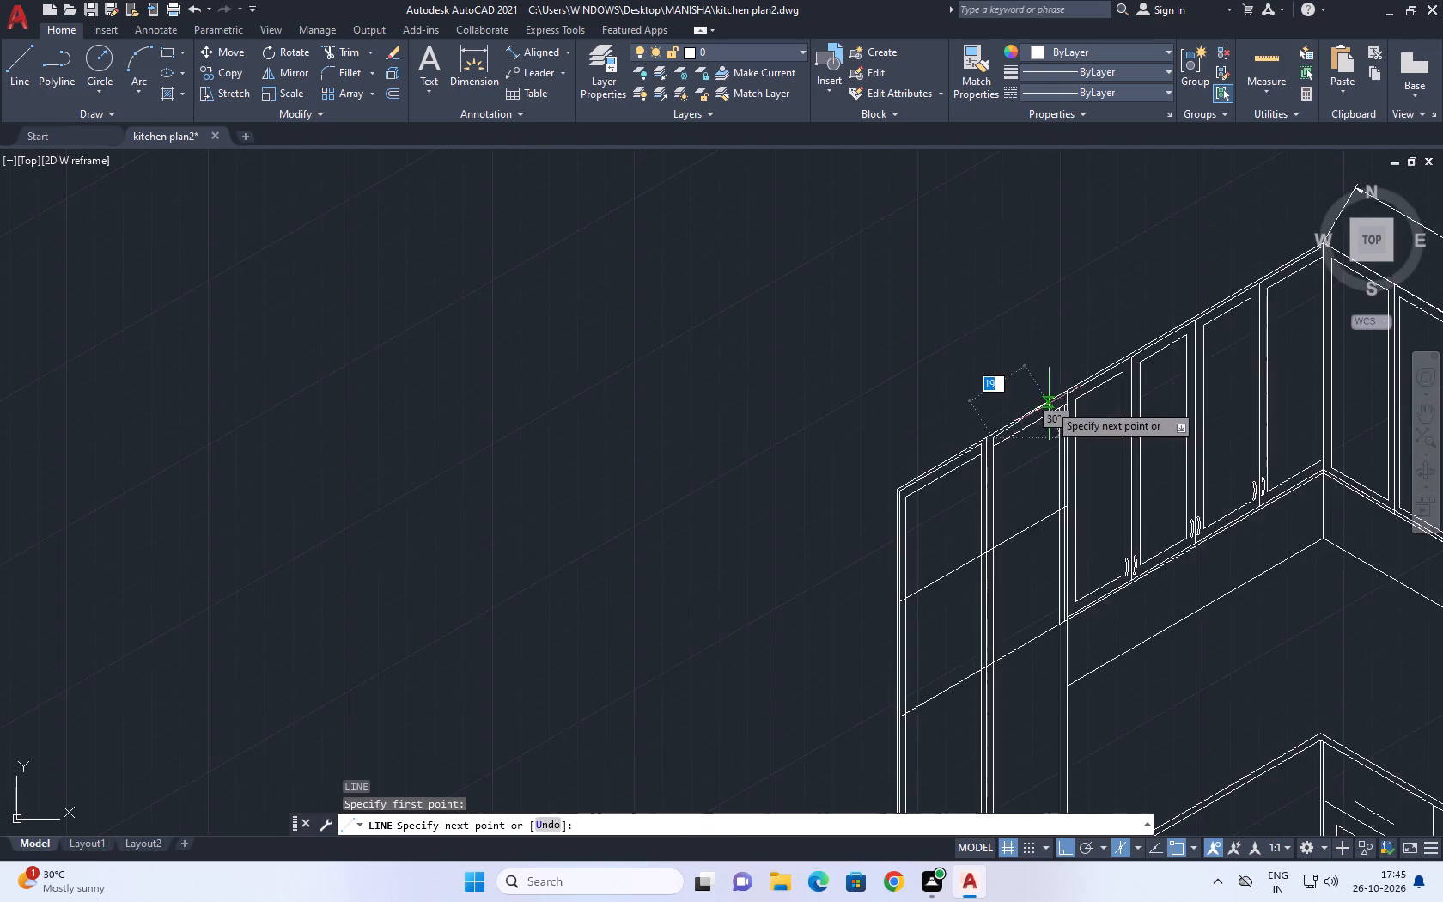
scroll(1057, 401, "up", 3)
left_click(1083, 376)
key("Escape")
scroll(999, 376, "down", 3)
middle_click_drag(1047, 435, 1045, 429)
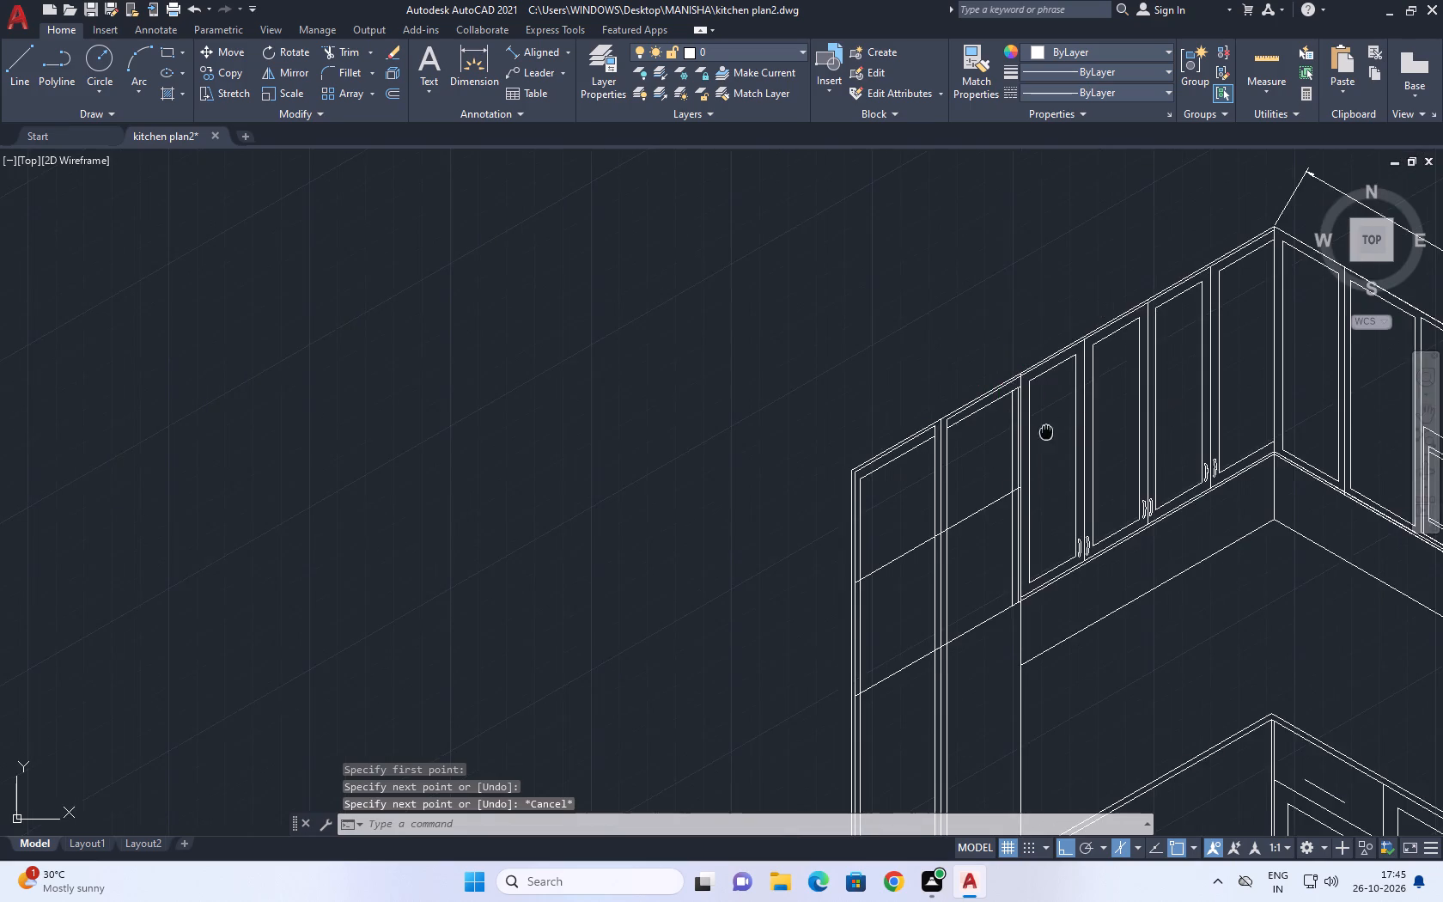
Trim the upper shelf line between the three vertical lines of the middle divider.
middle_click_drag(1045, 429, 1030, 318)
middle_click_drag(930, 430, 929, 381)
scroll(909, 369, "up", 3)
middle_click_drag(932, 385, 929, 424)
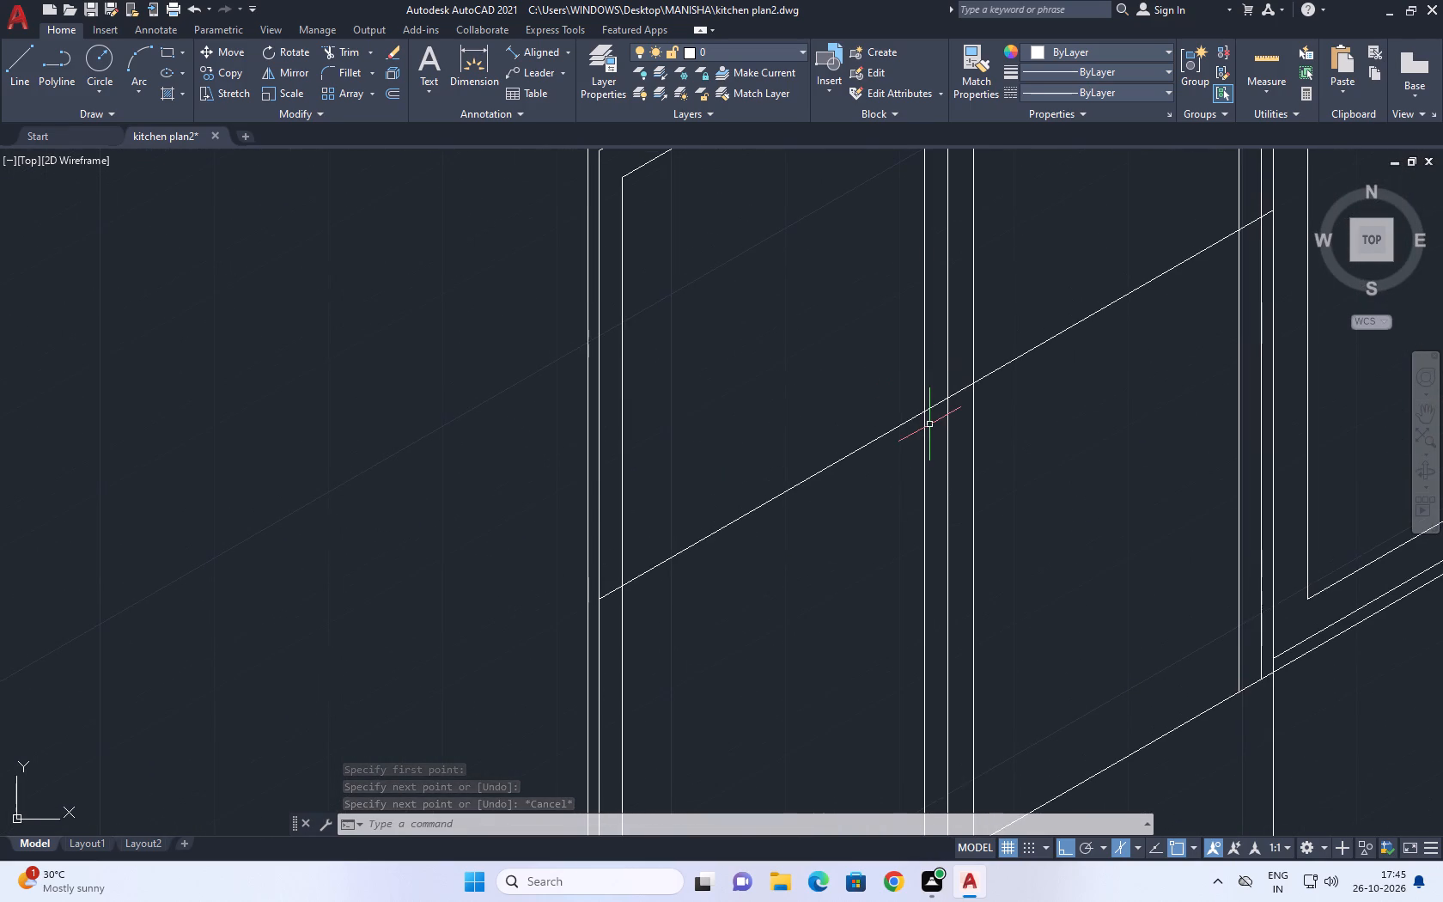
type("tr")
key("space")
left_click(942, 387)
left_click(933, 439)
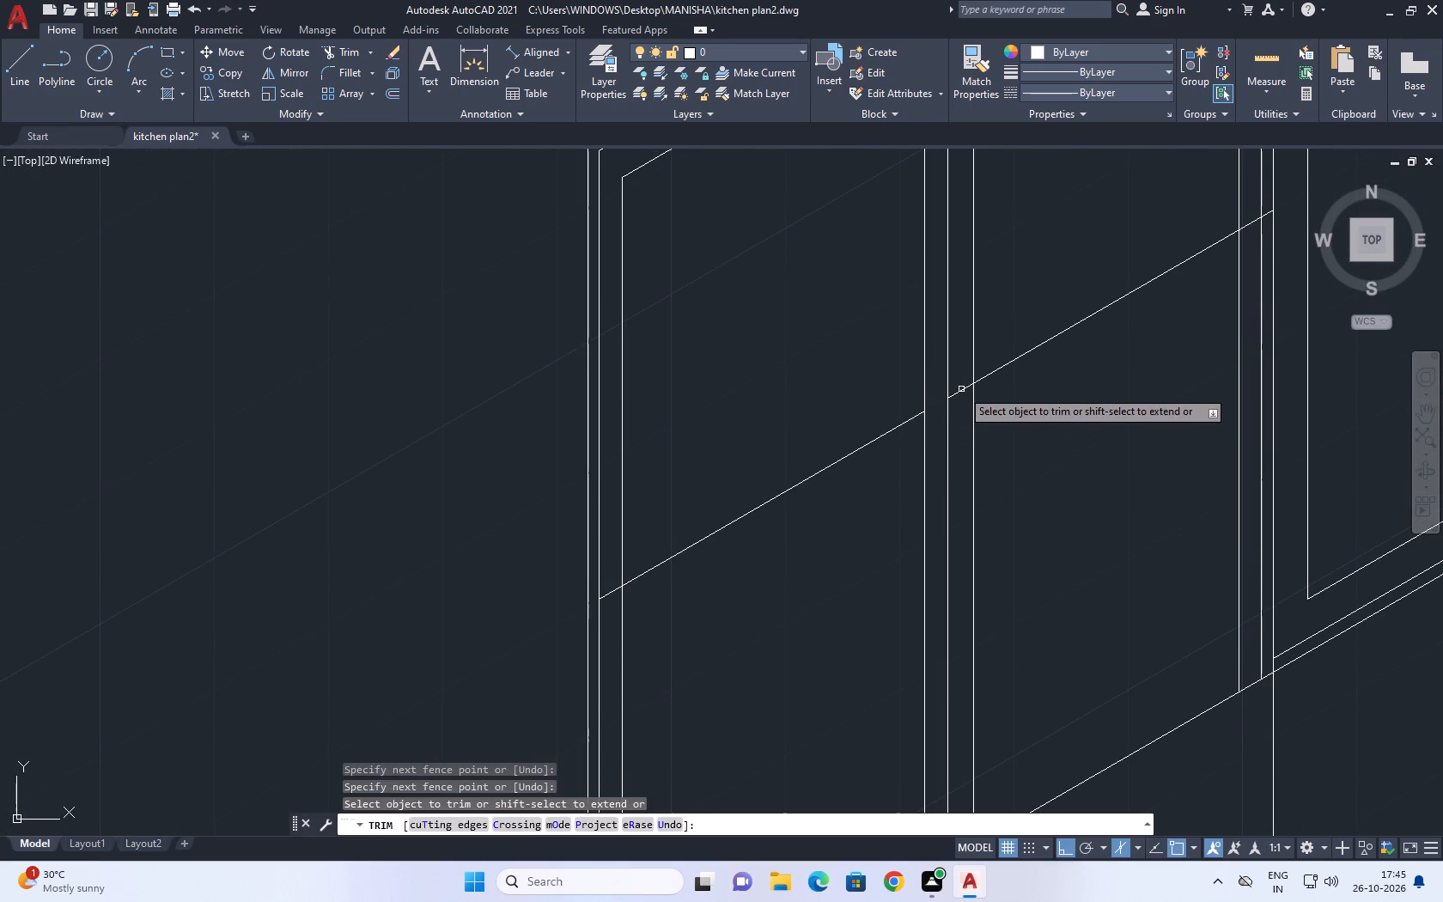
left_click(959, 383)
left_click(961, 416)
scroll(960, 438, "down", 4)
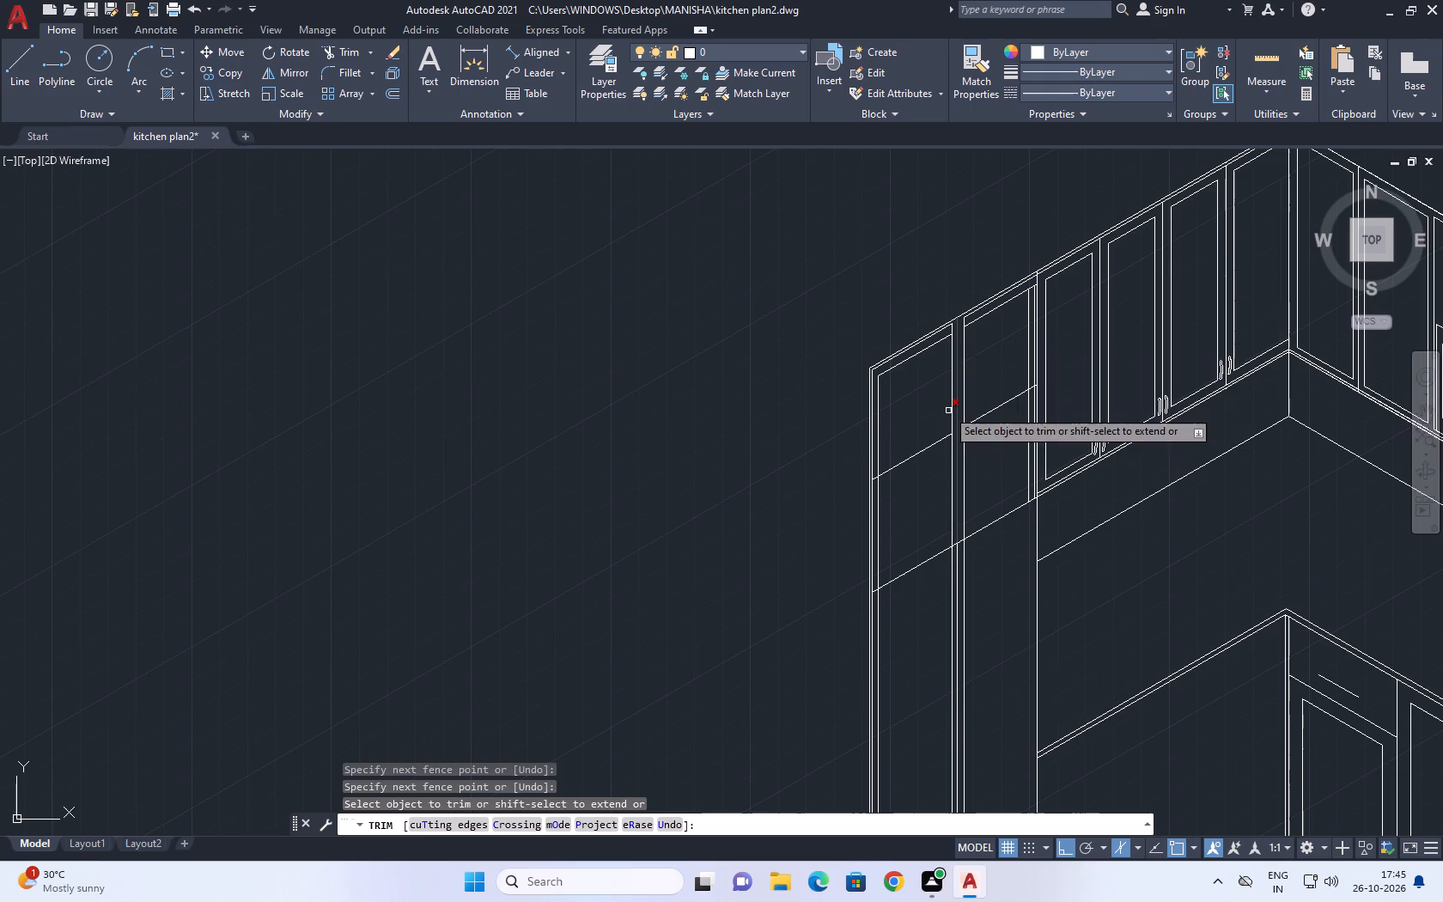
Trim the vertical frame-line stubs on both sides of the divider above the door frames' top lines.
middle_click_drag(942, 399, 941, 388)
scroll(947, 314, "up", 3)
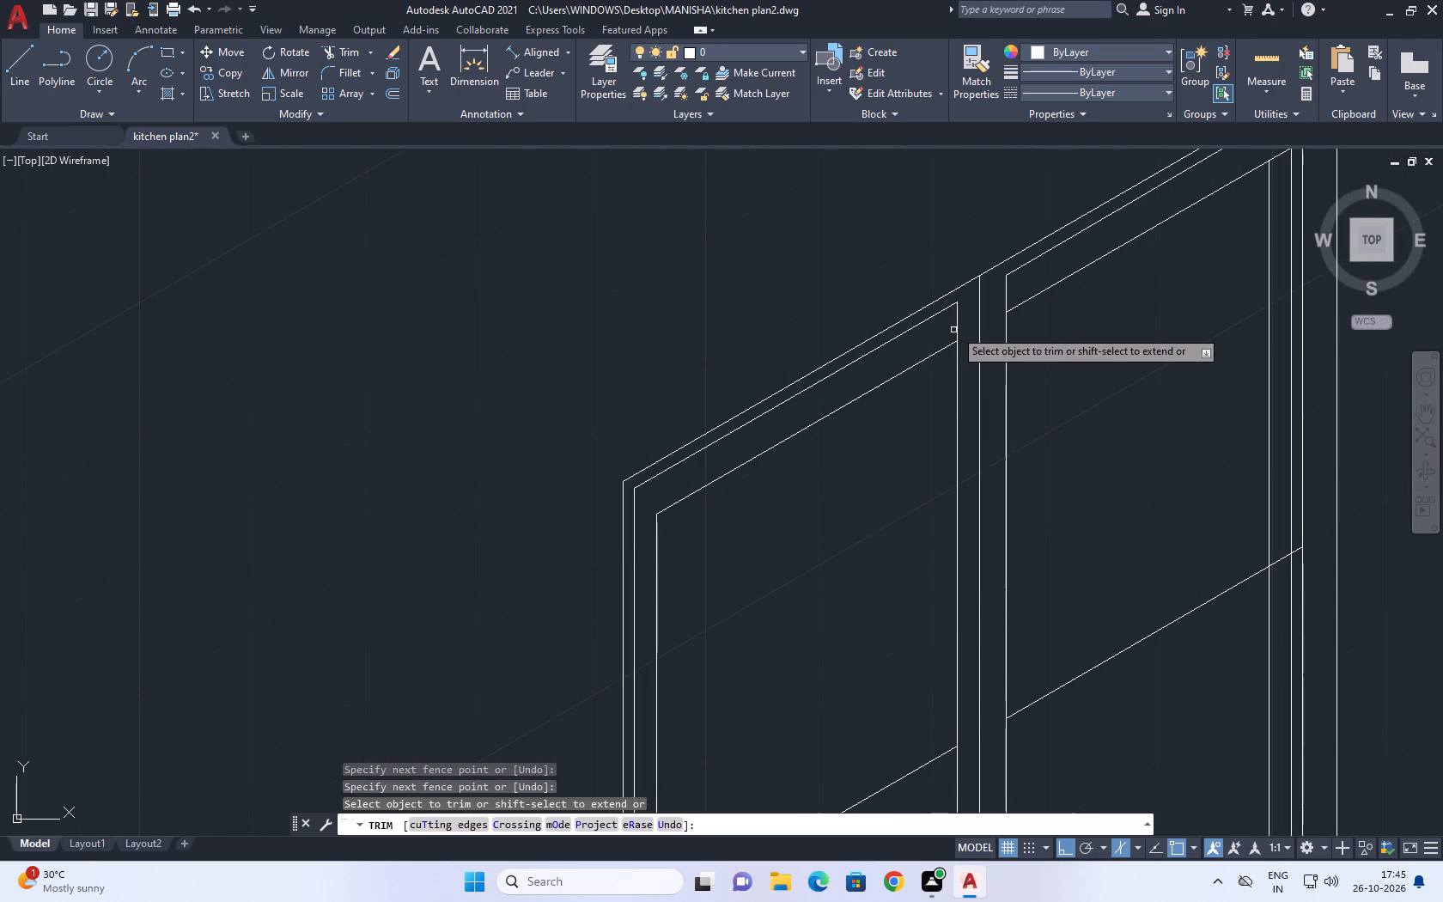
left_click(954, 329)
left_click(959, 324)
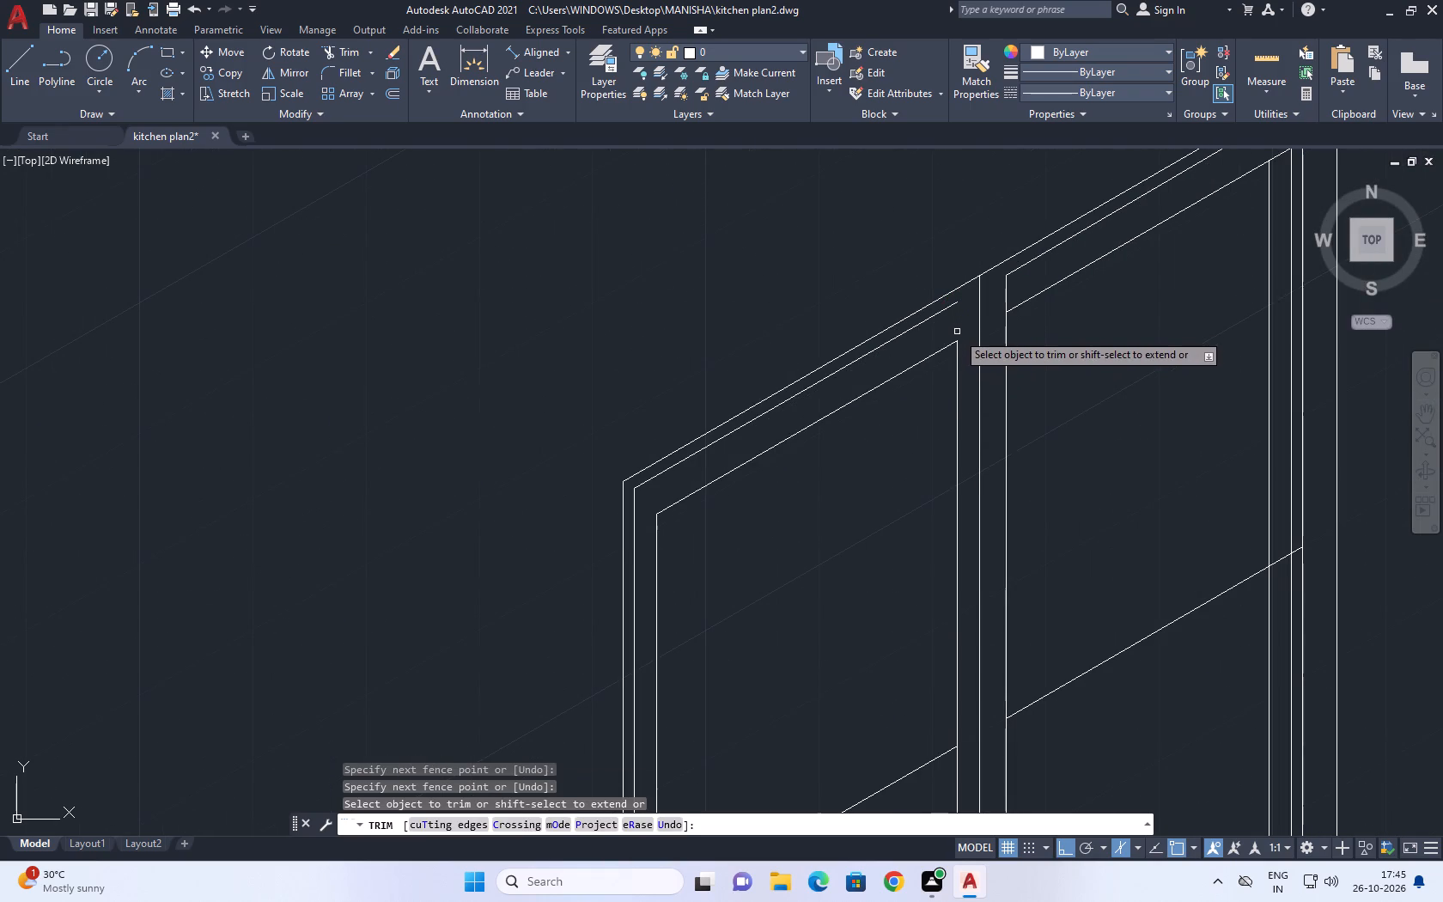
middle_click_drag(961, 398, 943, 451)
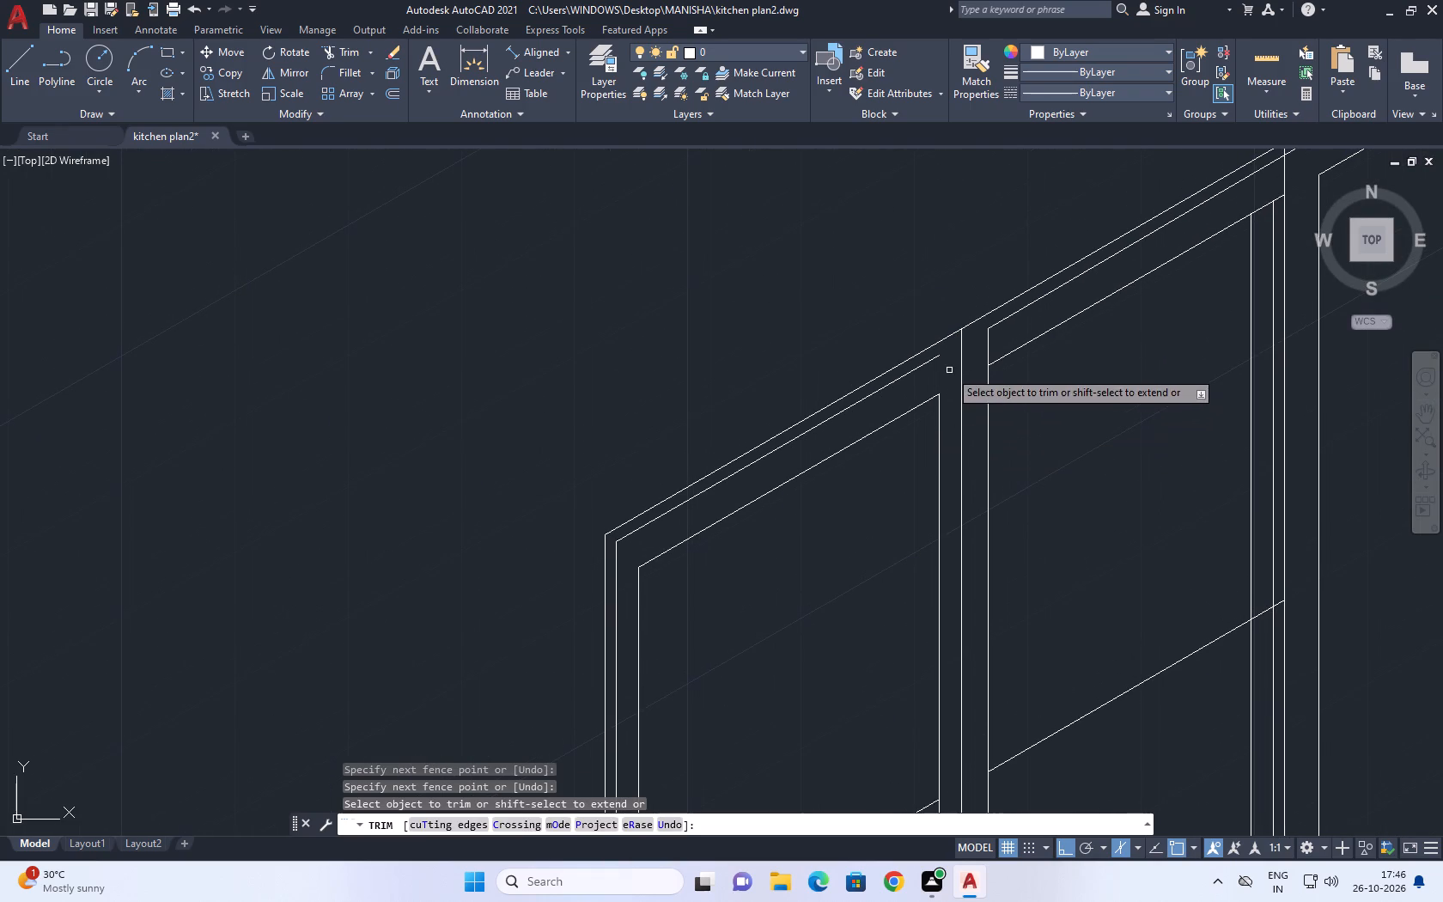
left_click(986, 342)
middle_click_drag(1018, 363, 947, 385)
scroll(1022, 371, "down", 2)
key("space")
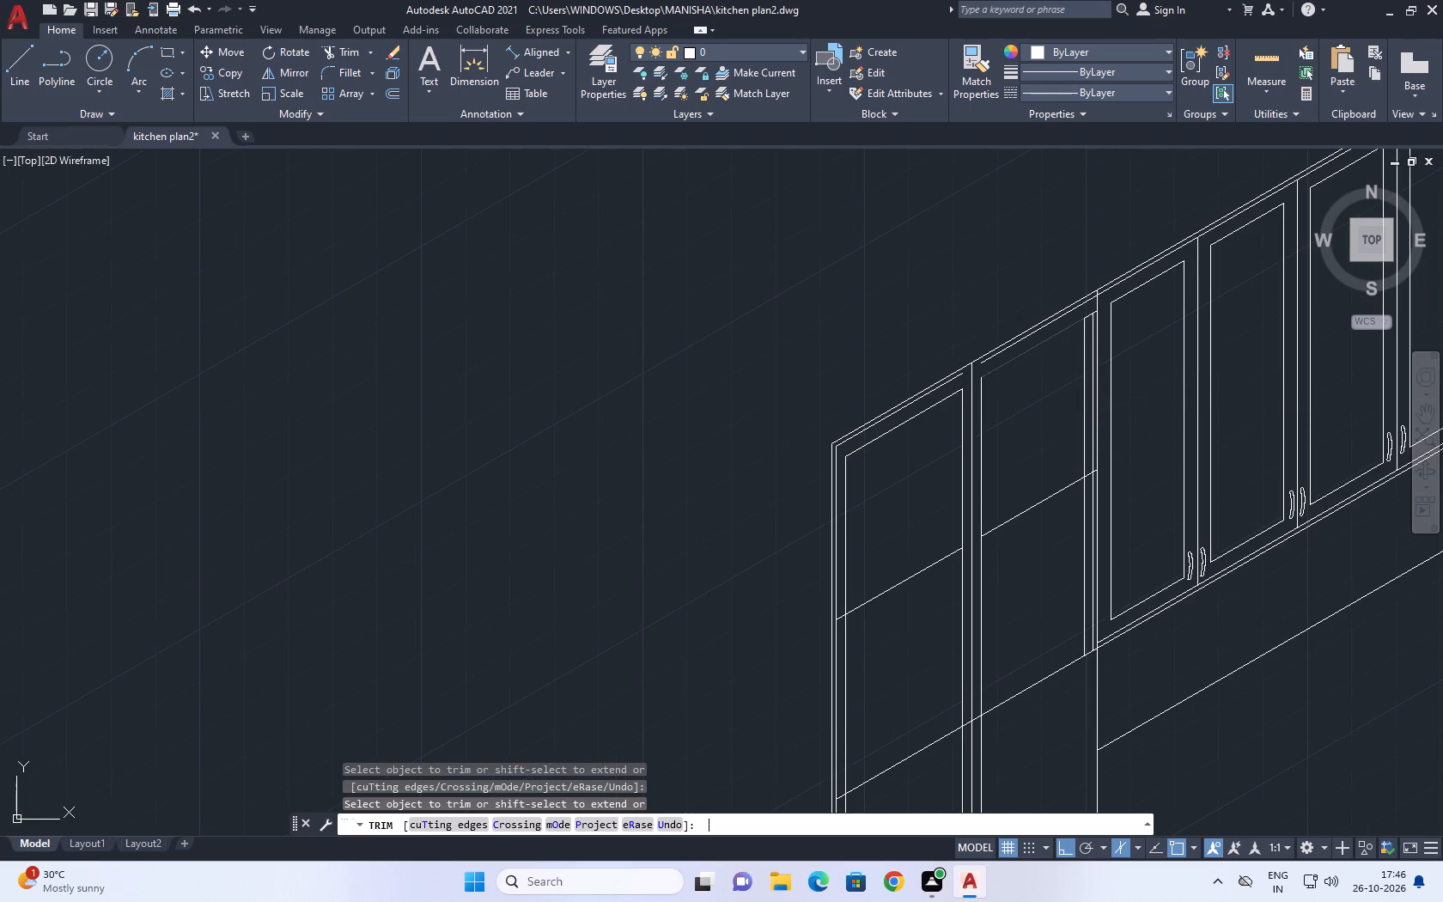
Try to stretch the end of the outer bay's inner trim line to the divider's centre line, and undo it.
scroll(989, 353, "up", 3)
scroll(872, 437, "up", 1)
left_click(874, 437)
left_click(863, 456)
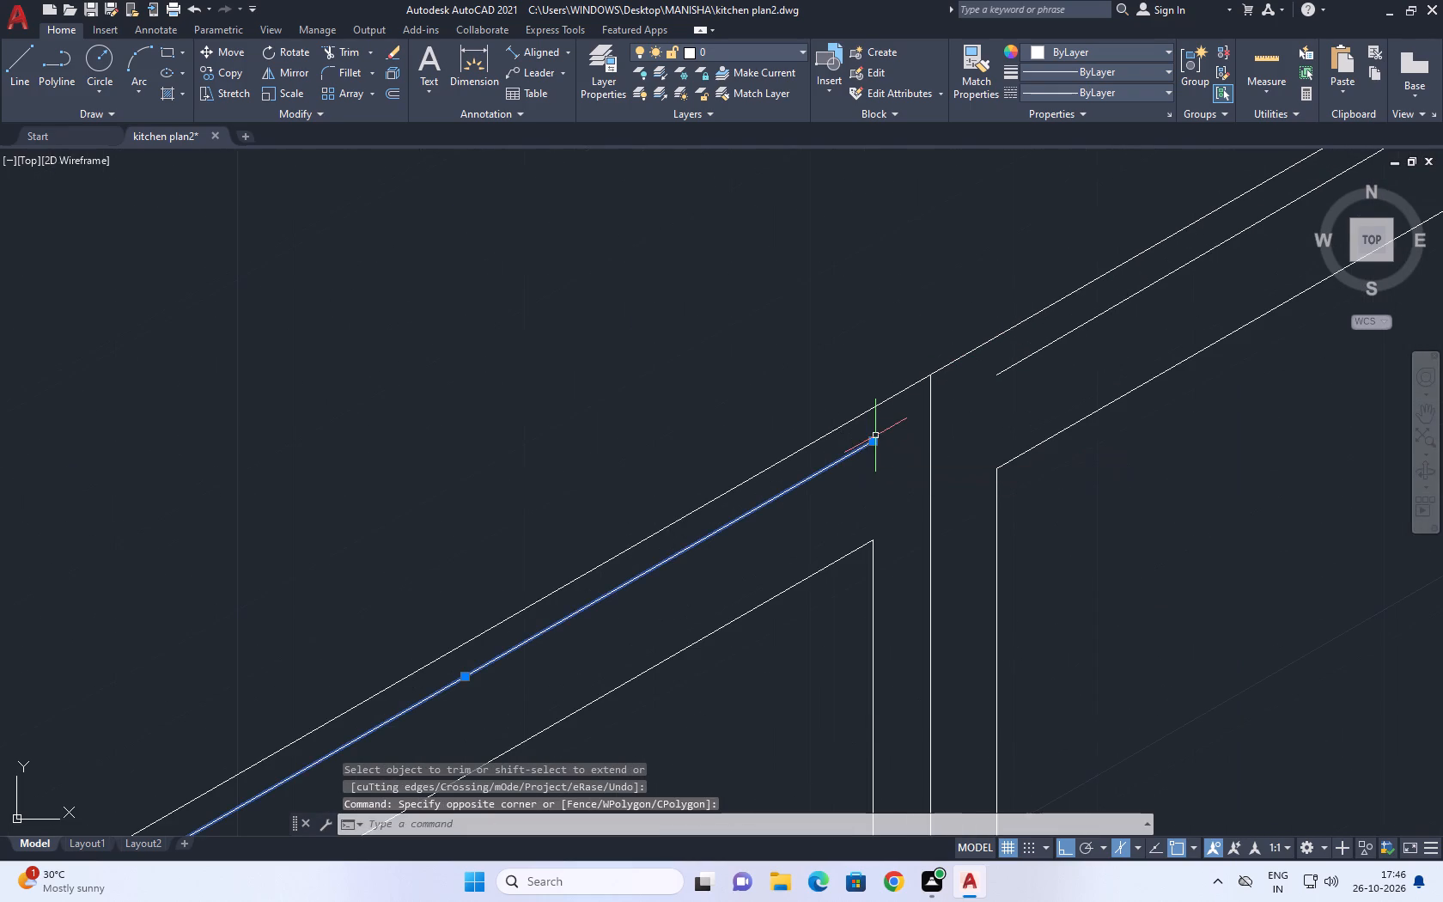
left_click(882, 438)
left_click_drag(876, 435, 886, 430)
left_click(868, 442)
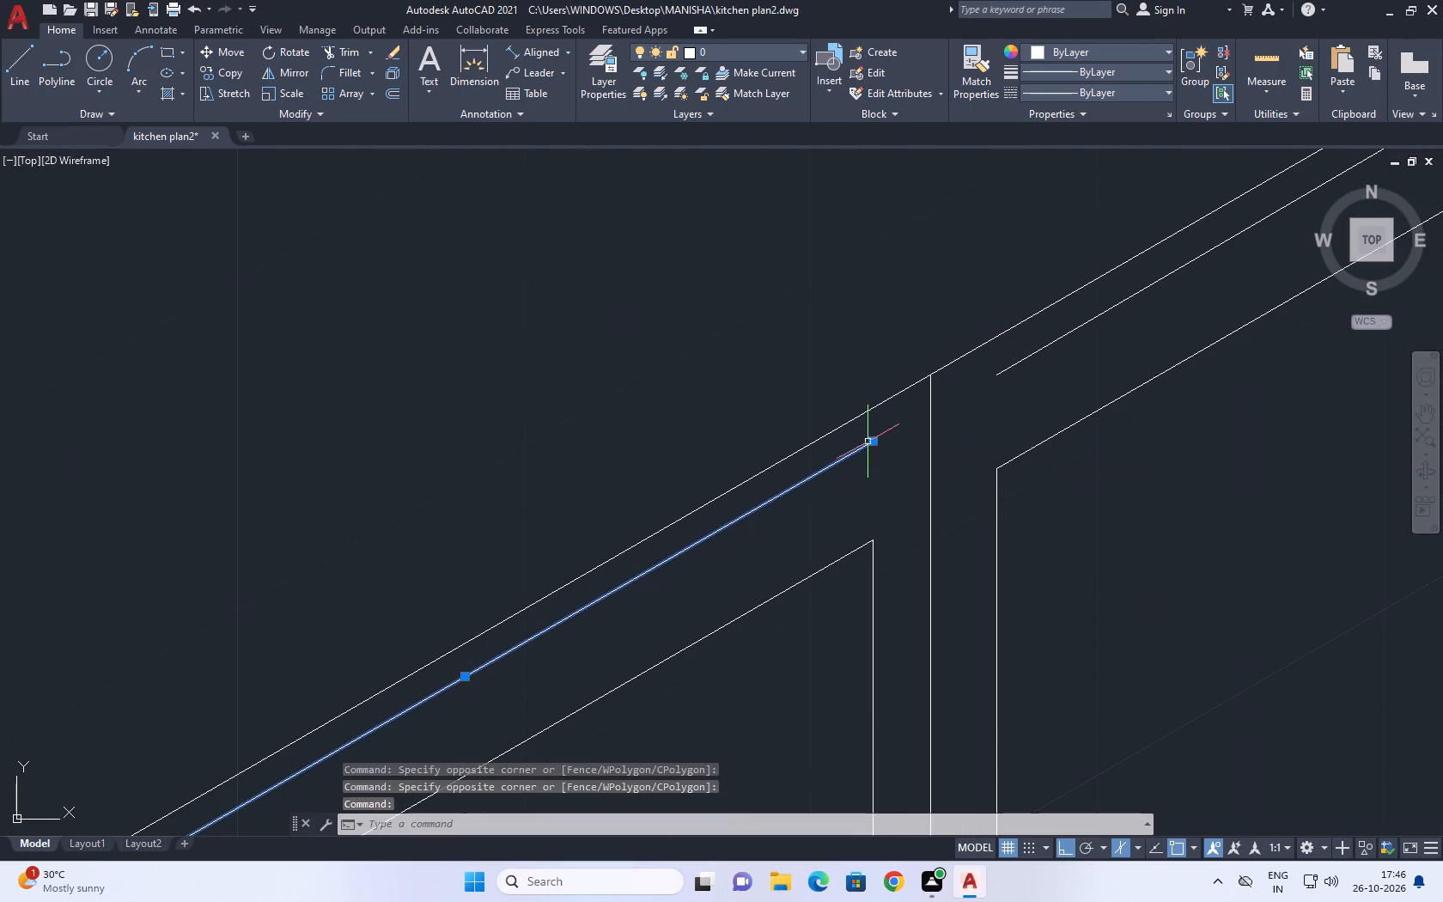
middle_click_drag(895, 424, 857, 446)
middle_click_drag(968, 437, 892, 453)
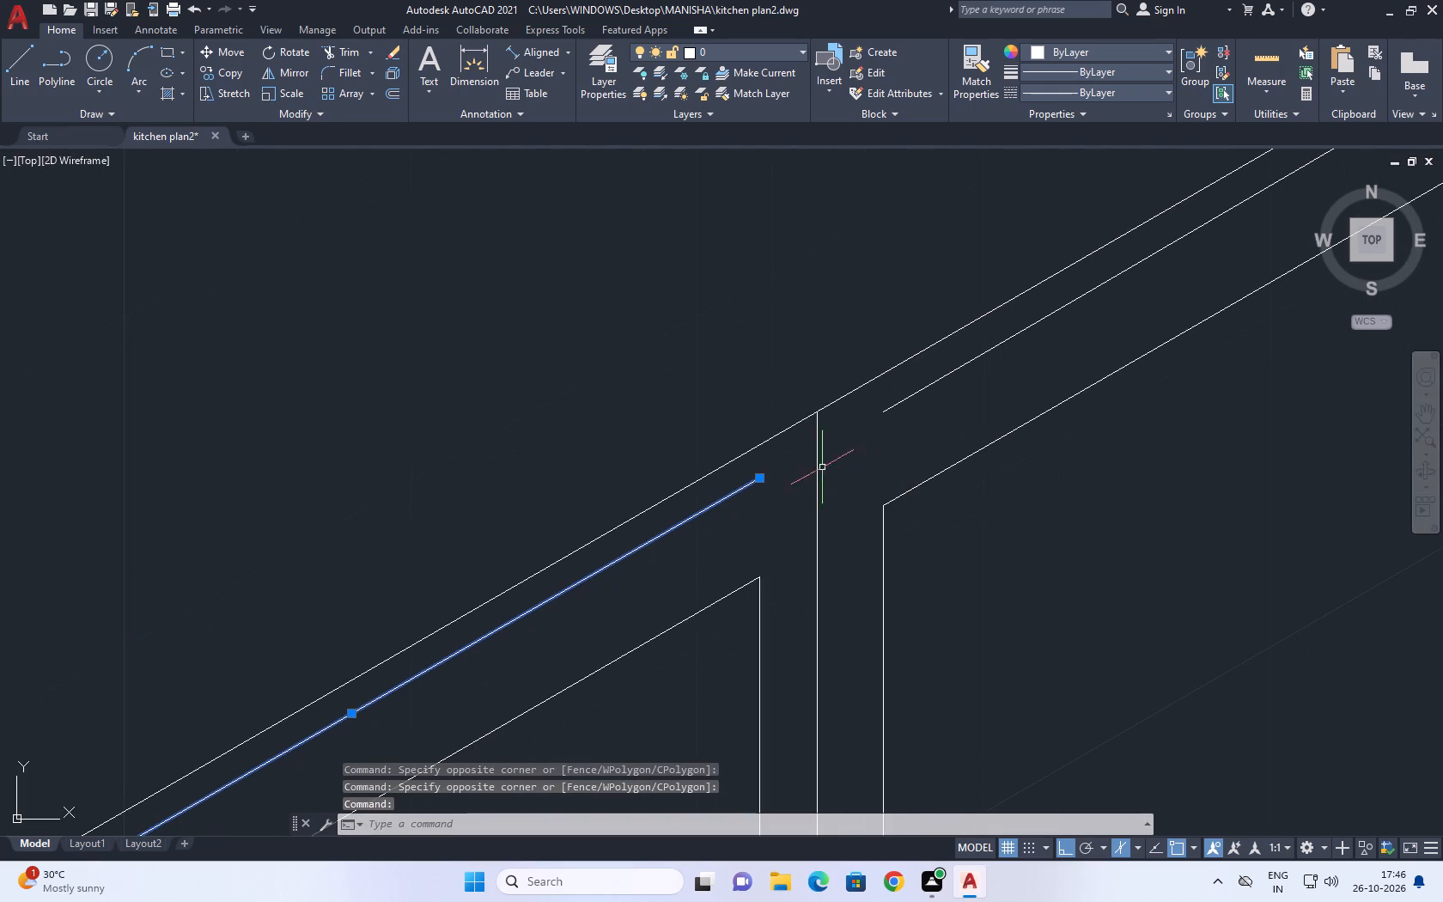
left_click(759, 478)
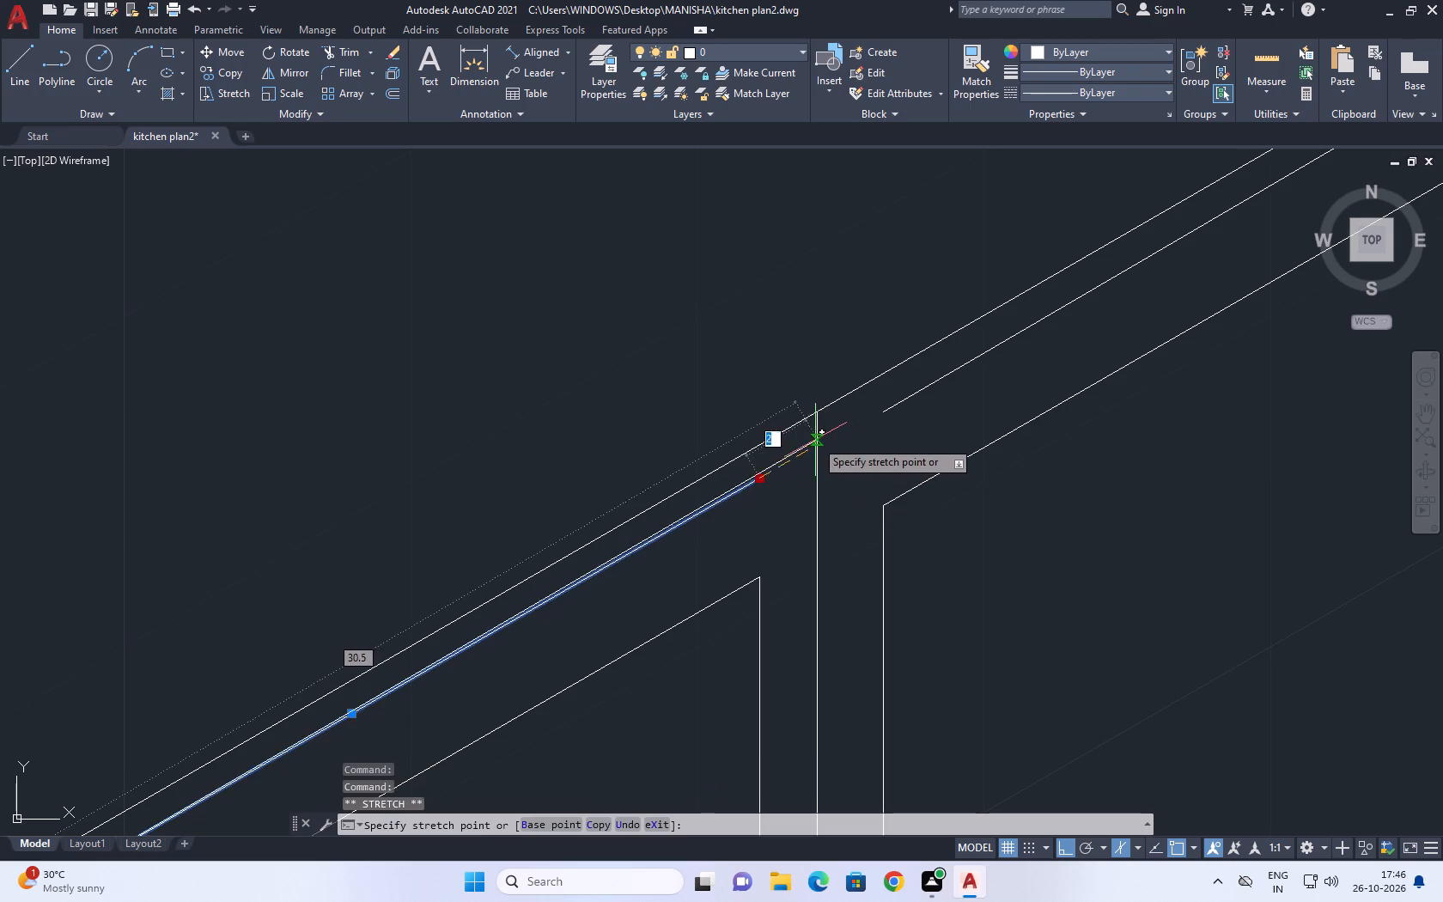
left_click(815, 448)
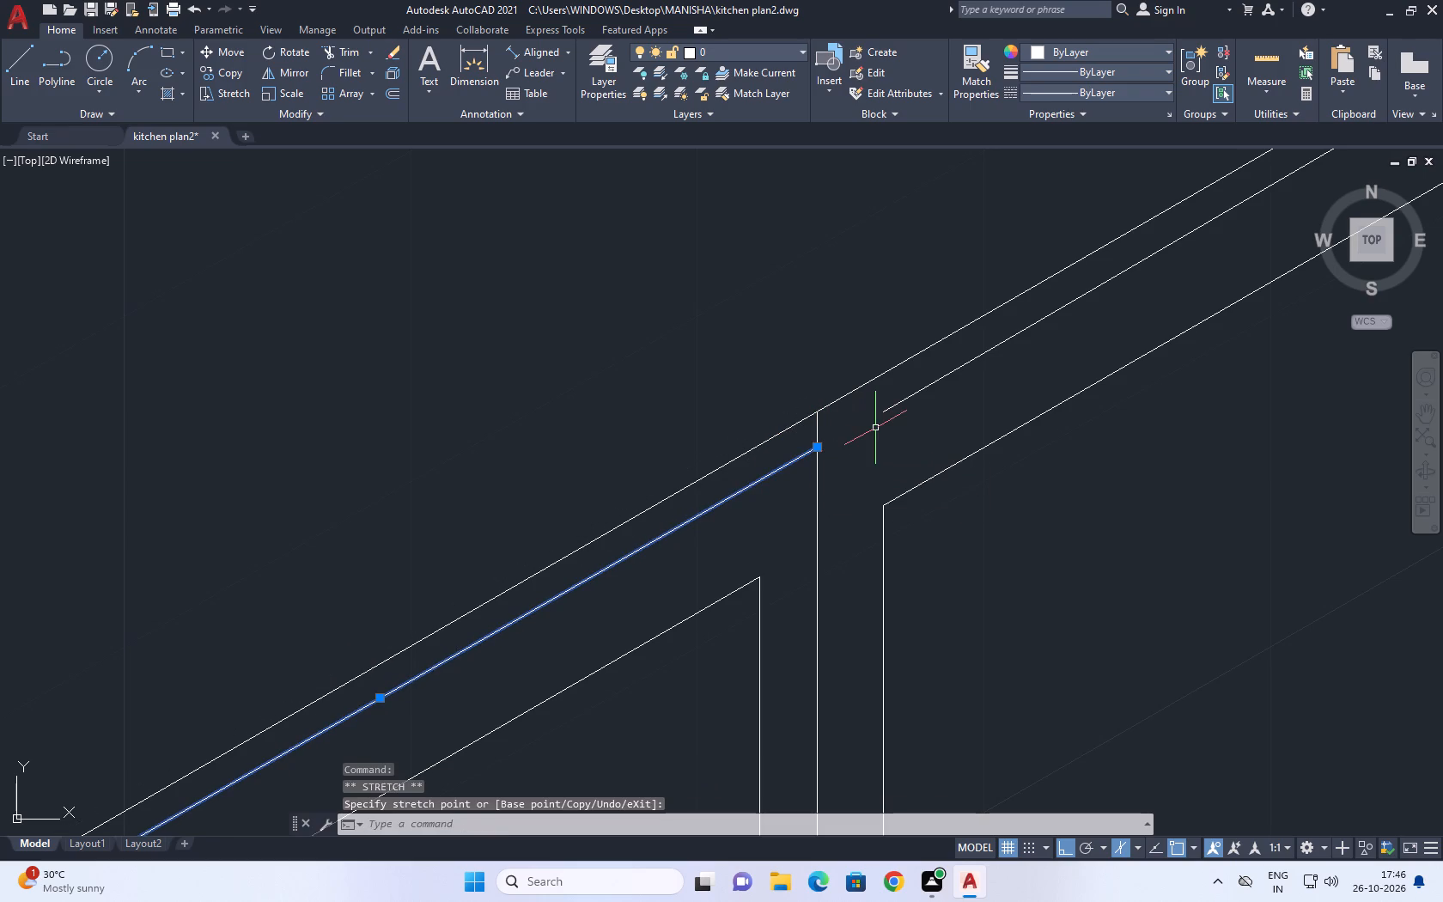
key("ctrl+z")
Extend the inner trim lines of both bays to the middle divider's centre line.
type("exv")
key("space")
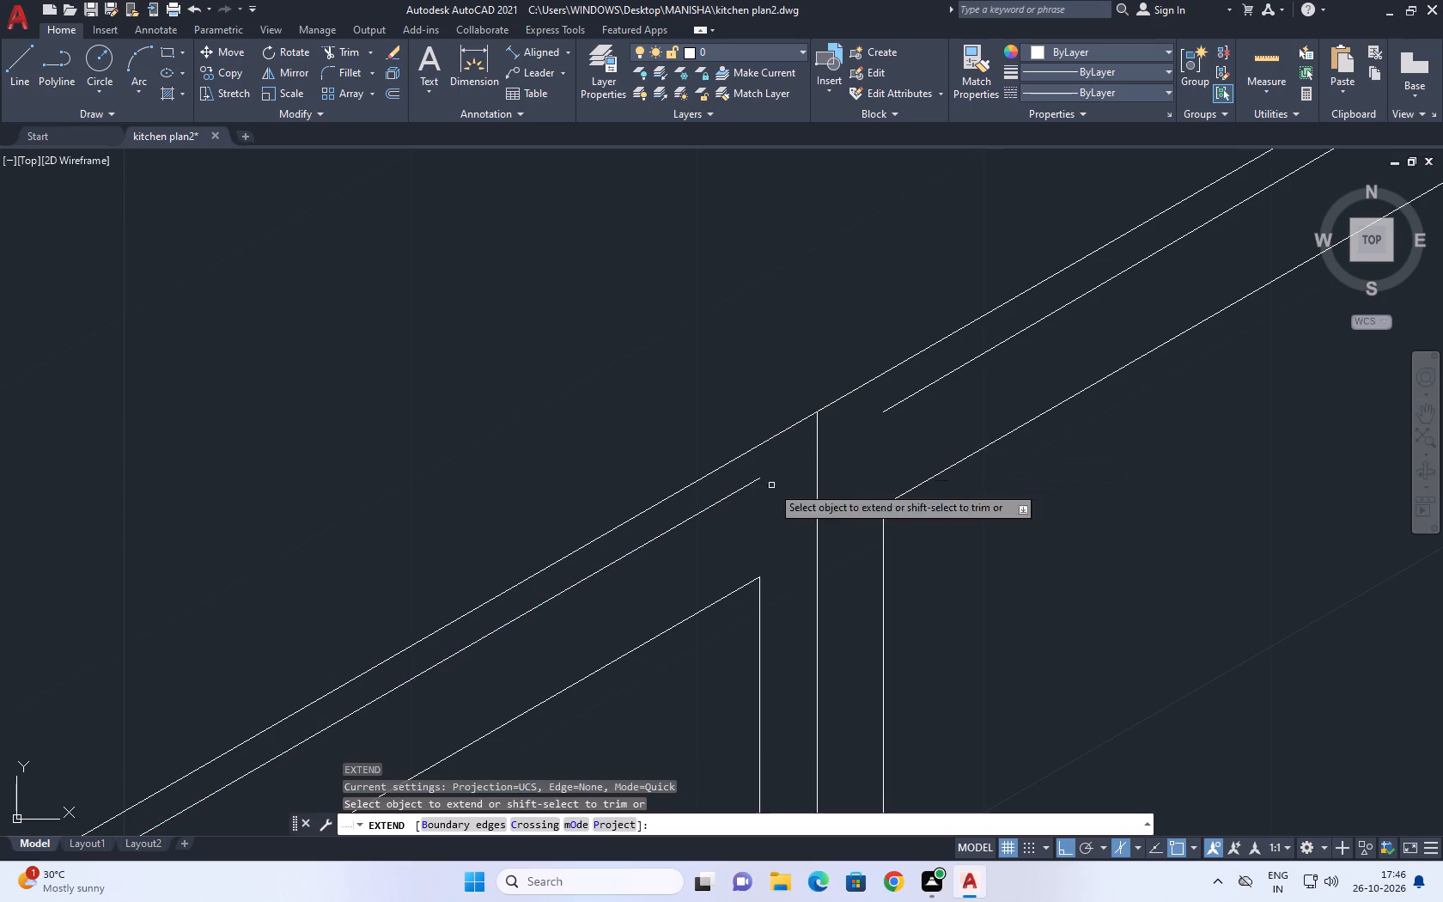
left_click(721, 490)
left_click_drag(746, 497, 759, 503)
left_click(891, 412)
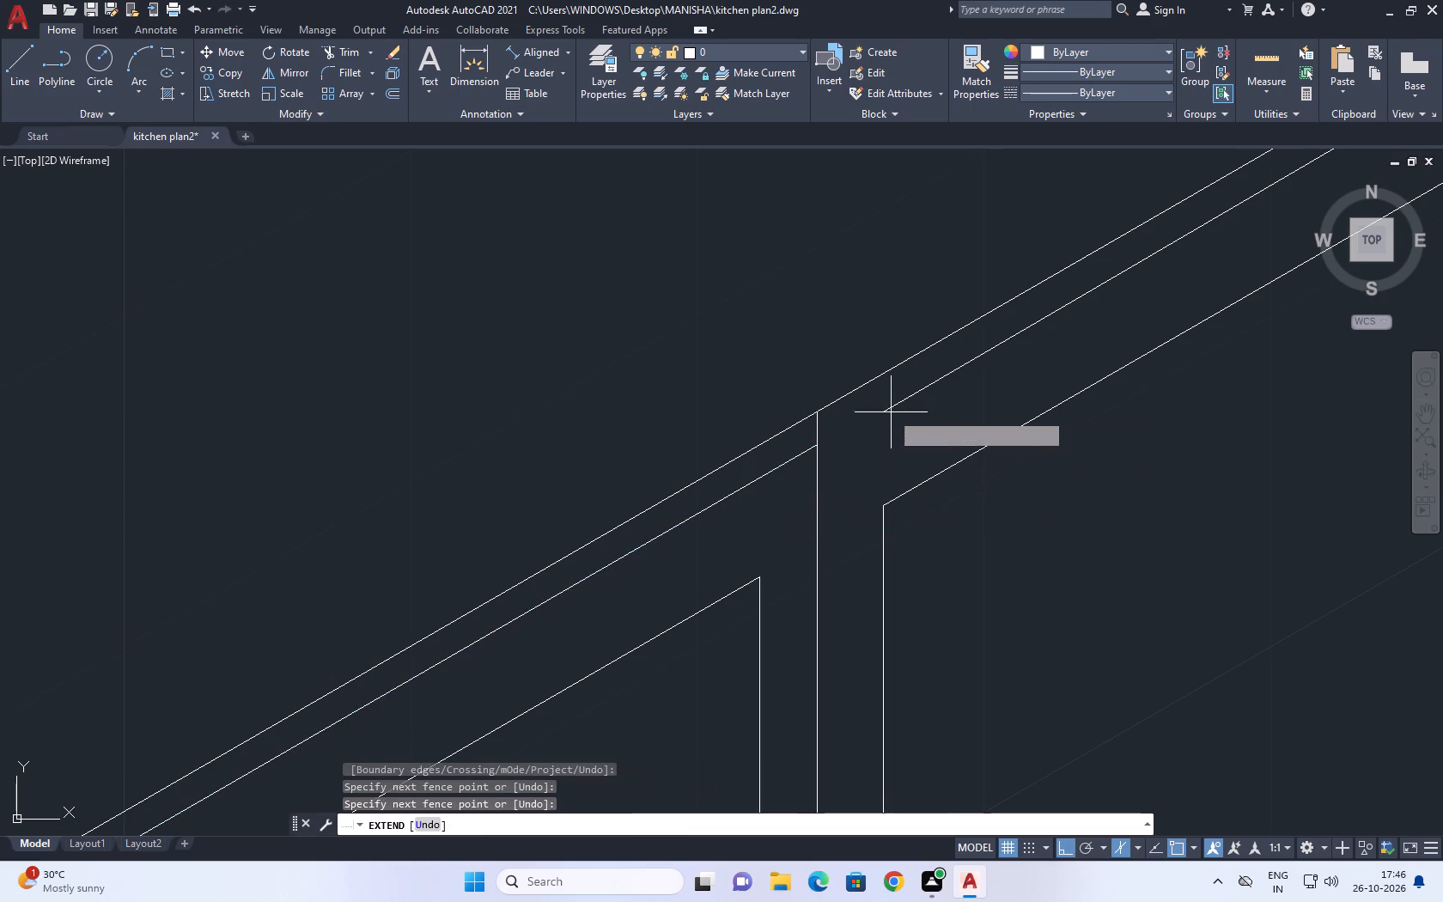
left_click(884, 401)
right_click(881, 401)
left_click(916, 435)
scroll(905, 417, "down", 3)
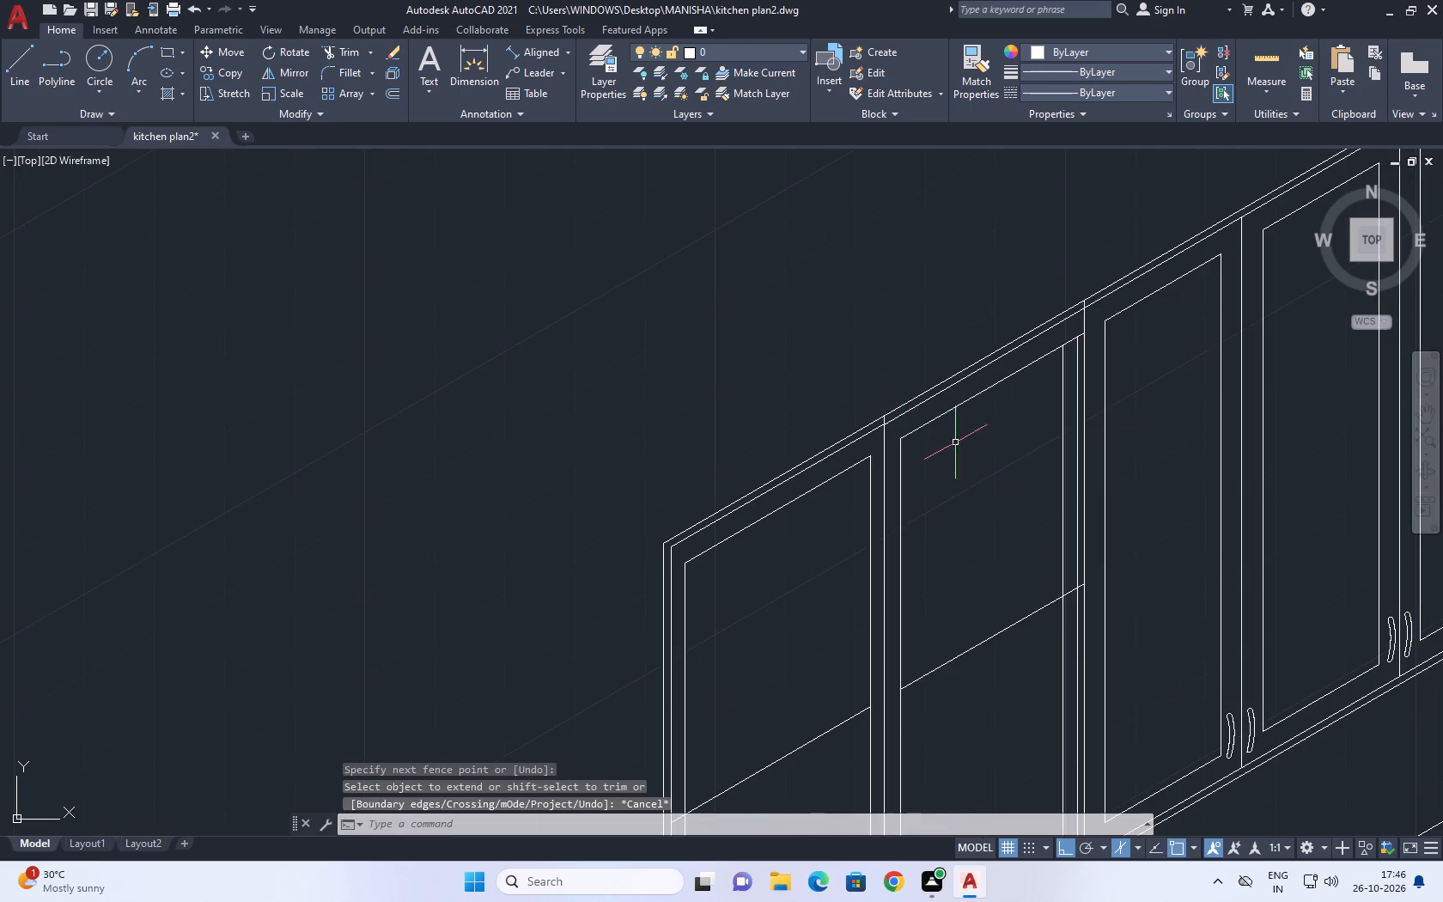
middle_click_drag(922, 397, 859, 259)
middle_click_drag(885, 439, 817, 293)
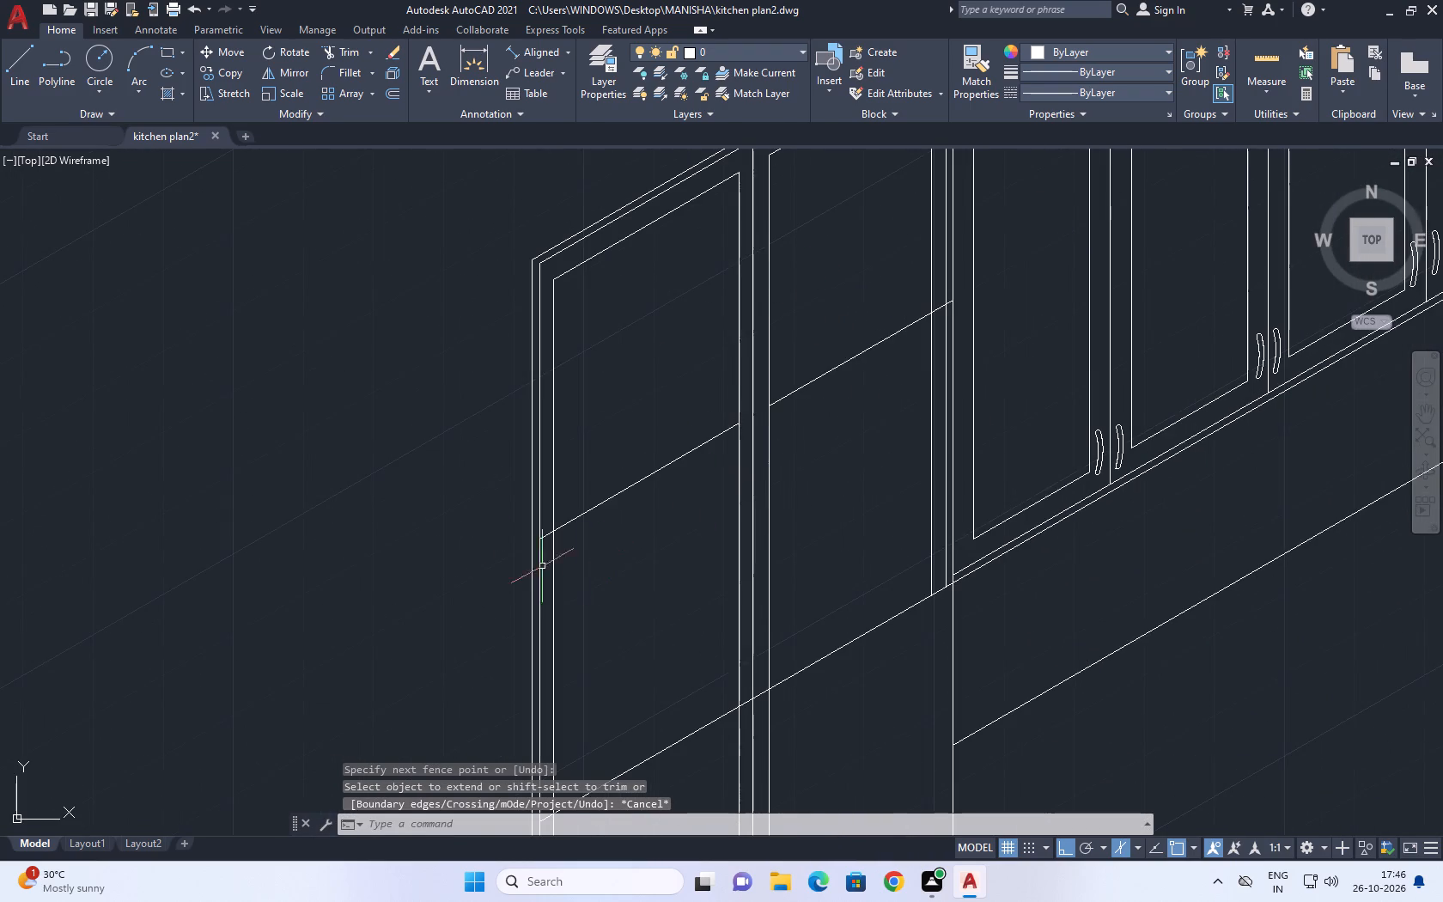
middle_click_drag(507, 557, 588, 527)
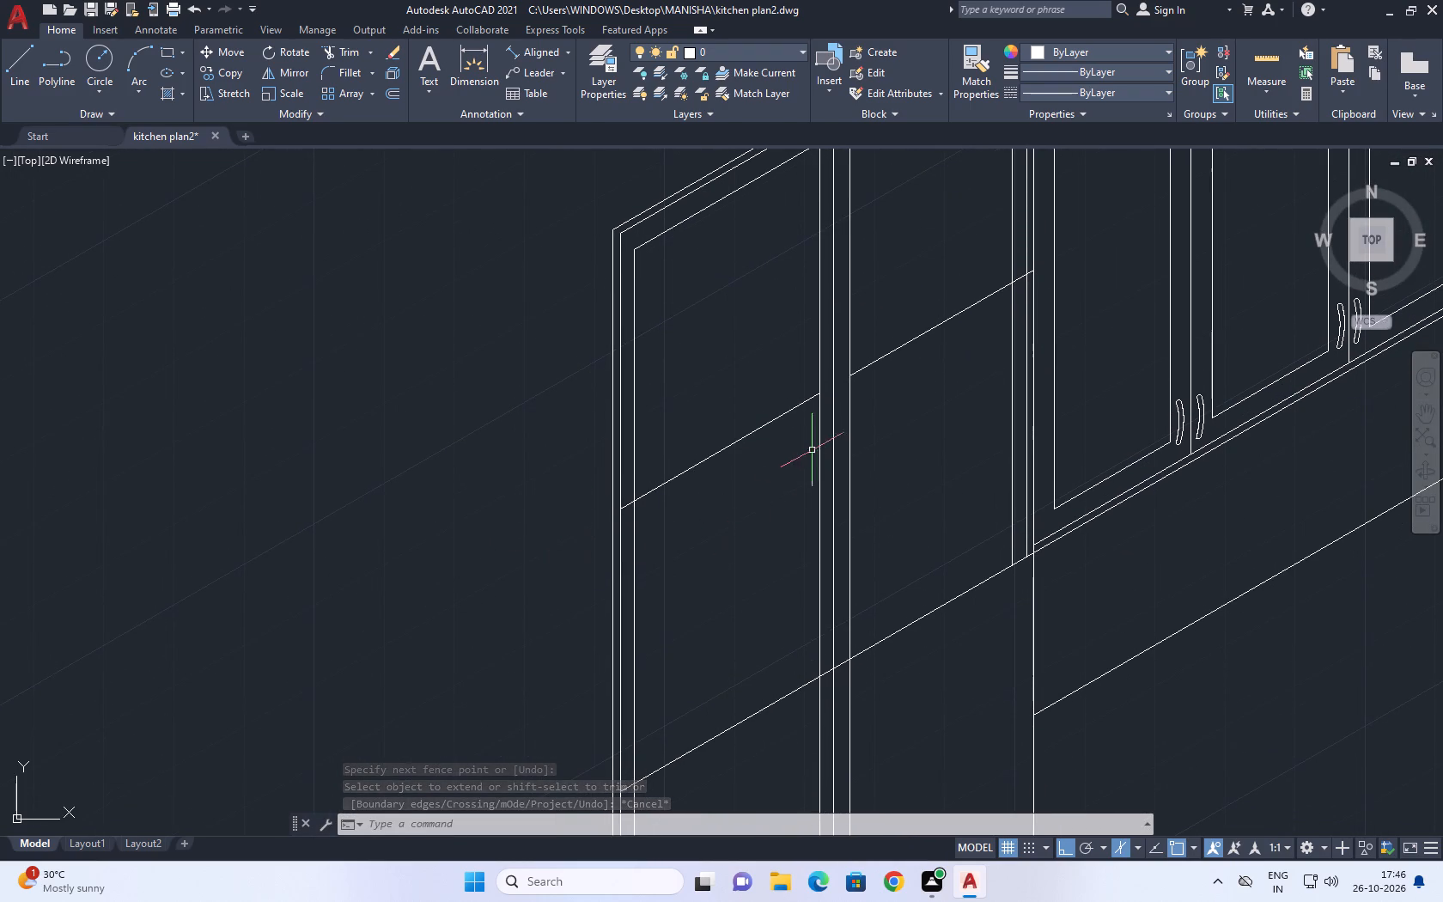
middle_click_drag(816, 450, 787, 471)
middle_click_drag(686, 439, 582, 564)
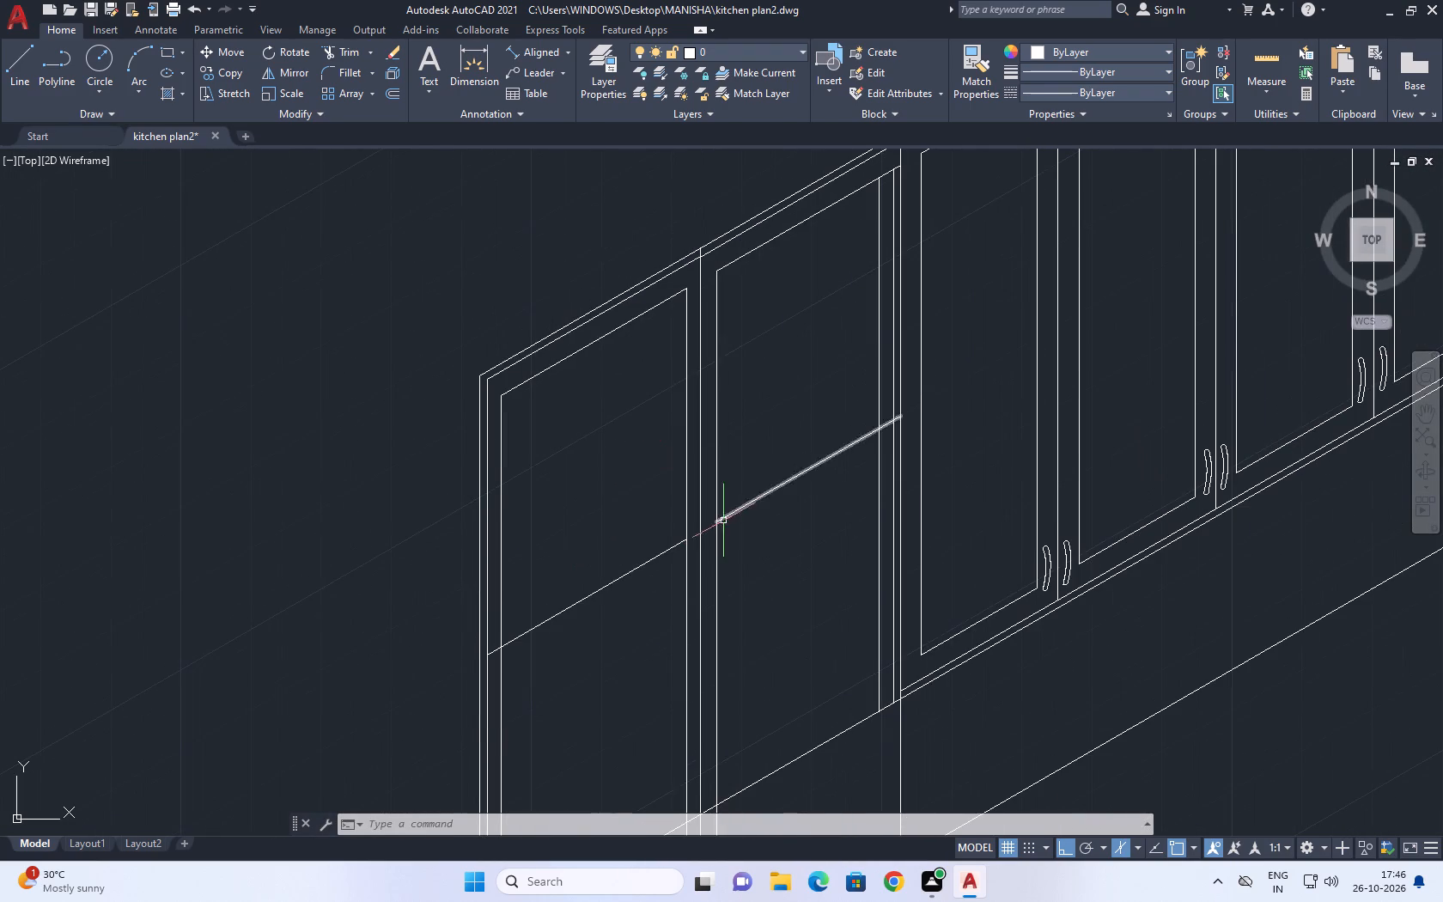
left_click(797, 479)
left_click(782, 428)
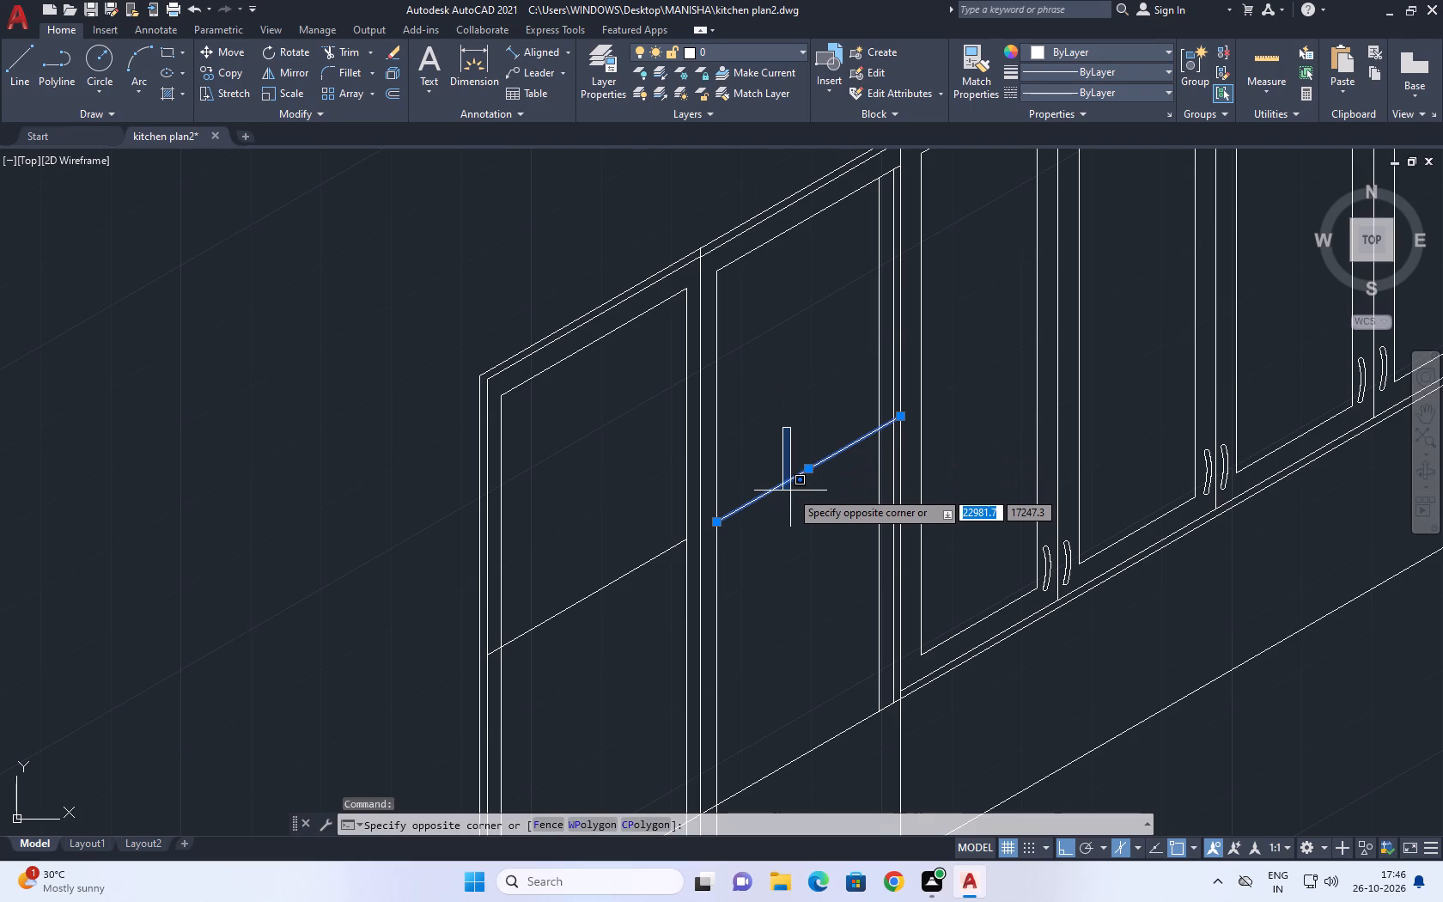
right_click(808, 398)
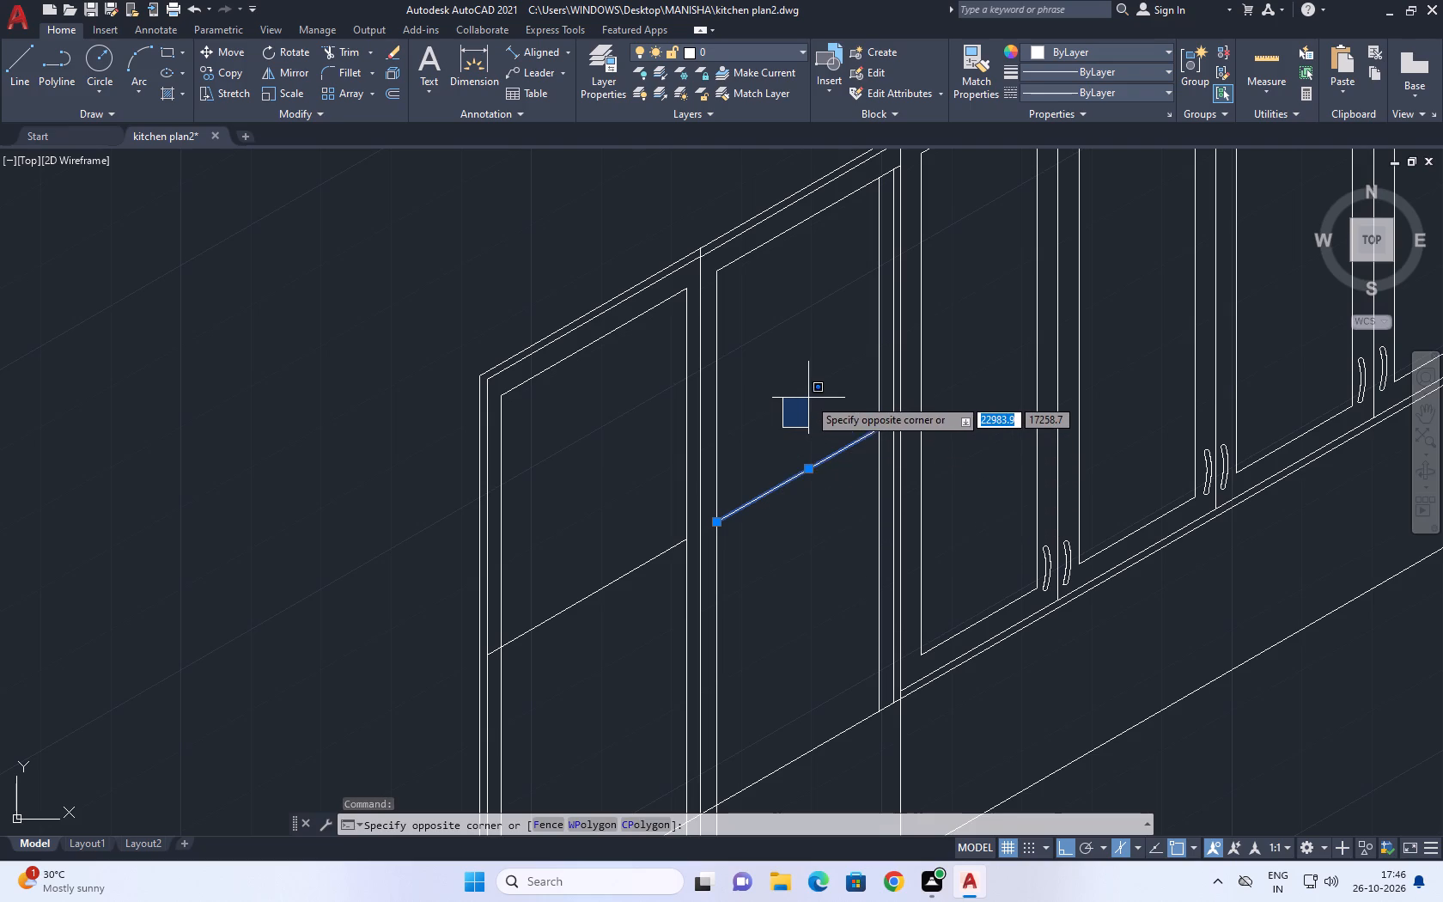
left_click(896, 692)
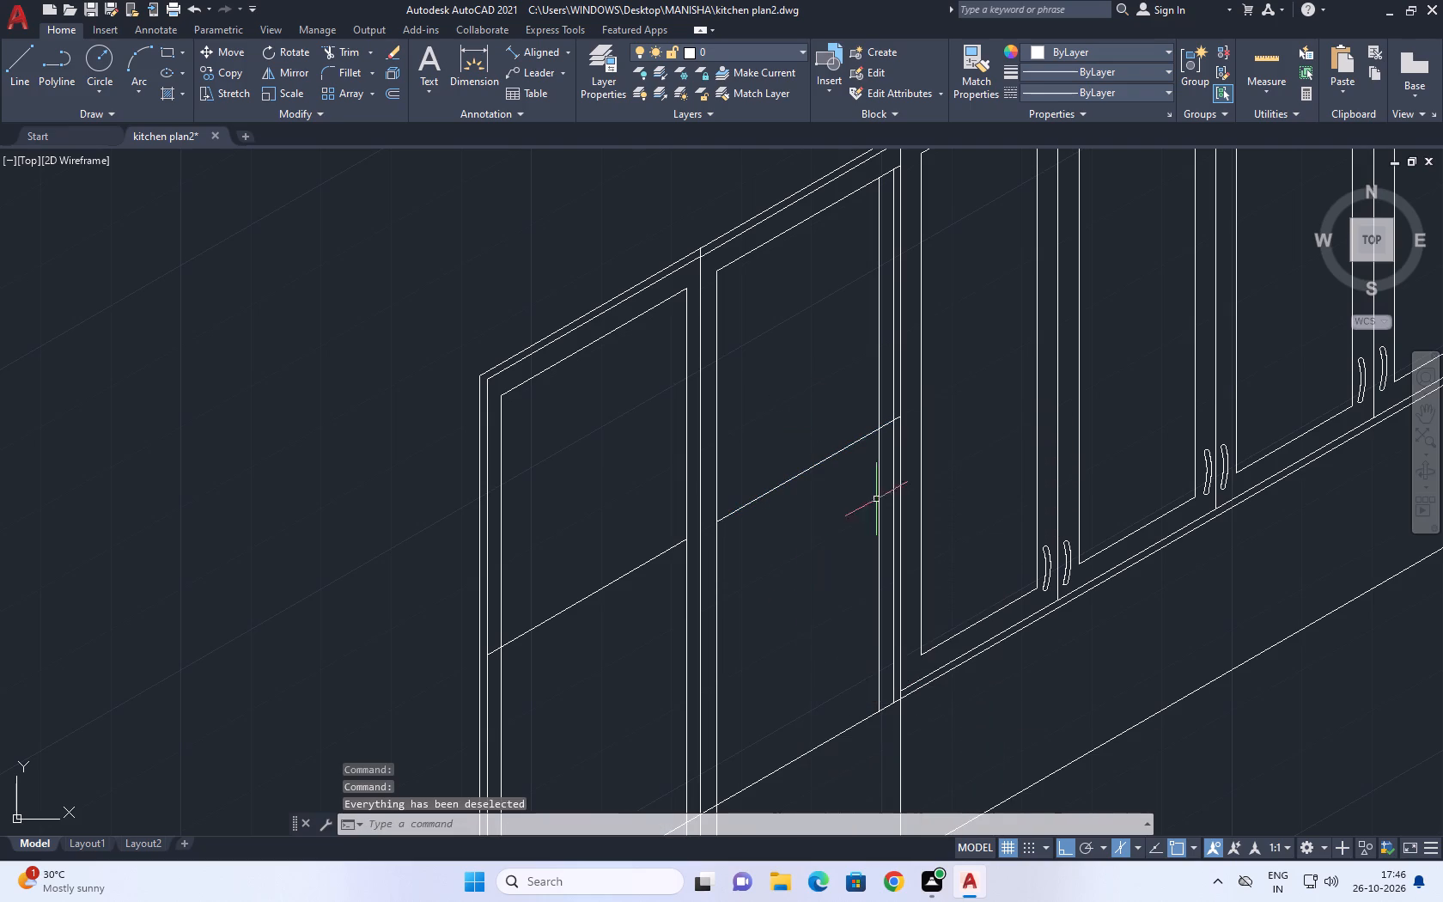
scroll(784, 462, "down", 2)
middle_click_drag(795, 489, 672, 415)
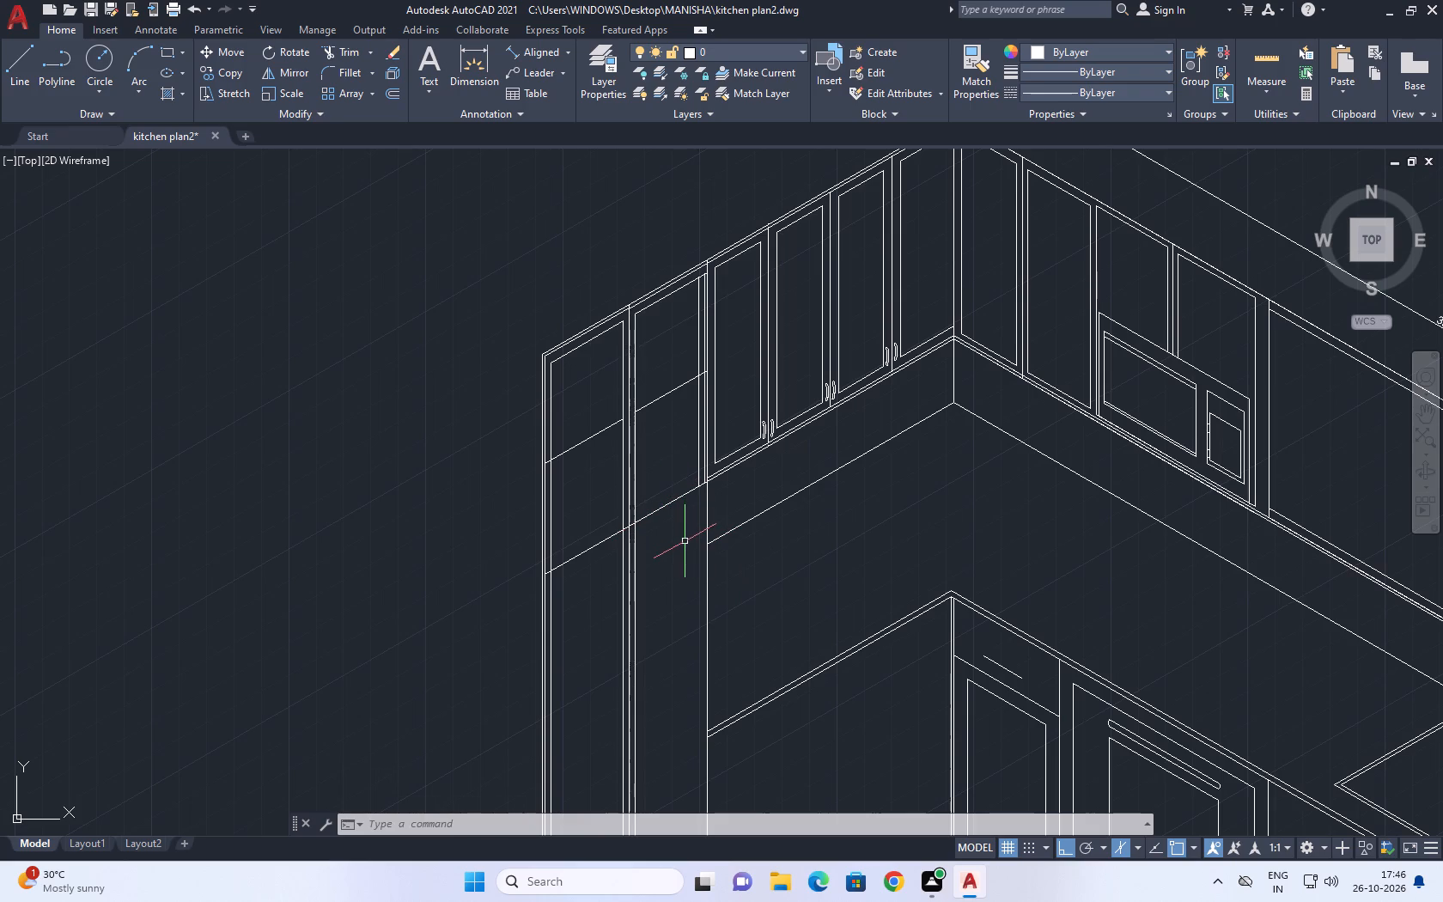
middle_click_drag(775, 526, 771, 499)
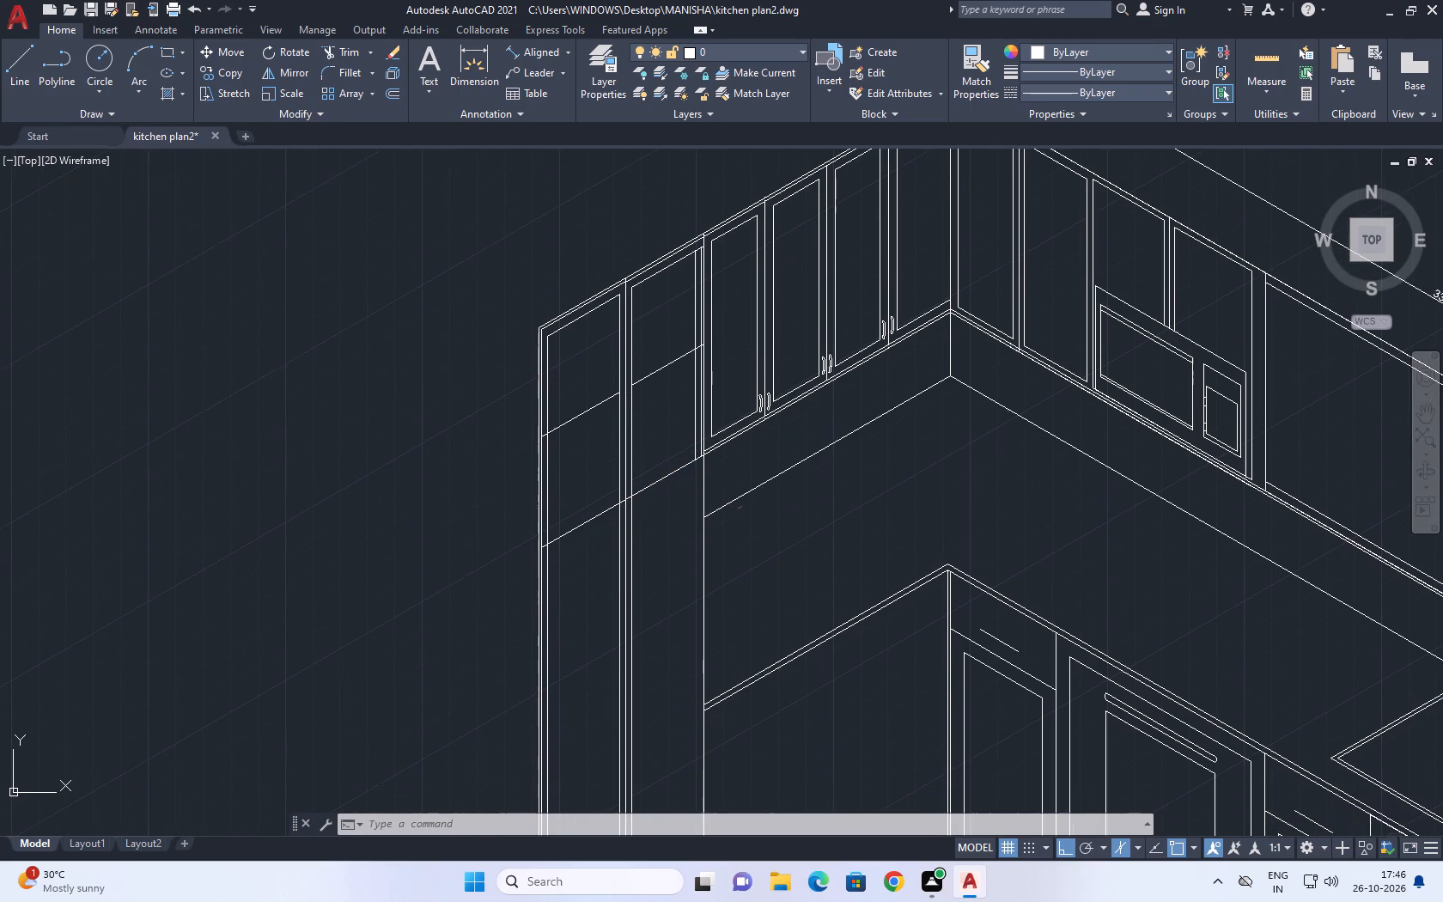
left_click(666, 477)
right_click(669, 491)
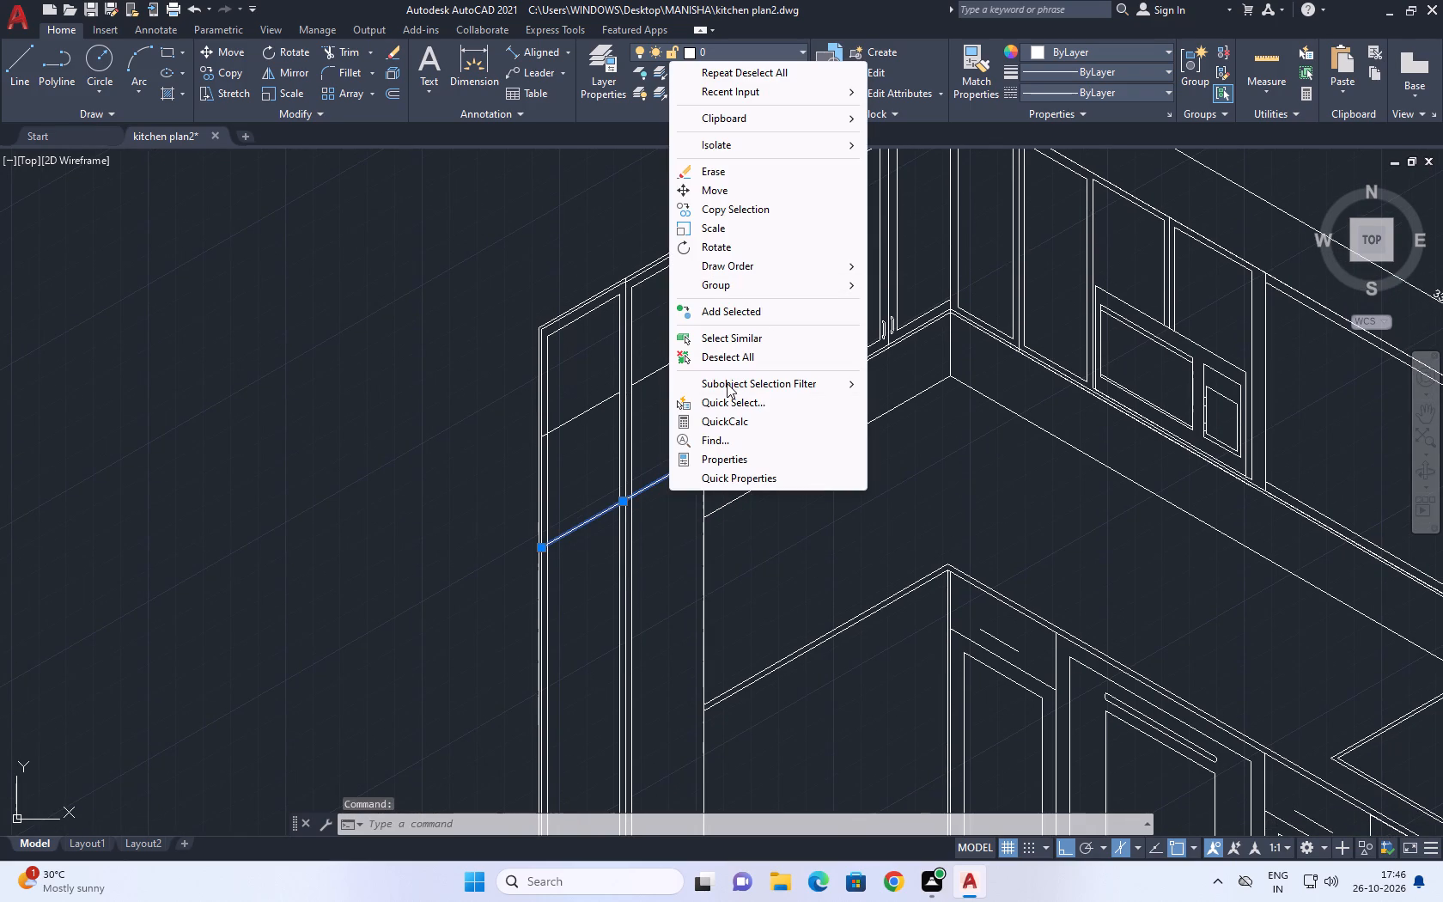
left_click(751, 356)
Extend the outer bay's upper shelf line across the middle divider to the inner bay's frame line.
middle_click_drag(675, 381, 689, 449)
scroll(618, 491, "up", 3)
middle_click_drag(641, 430, 642, 454)
key("l")
key("space")
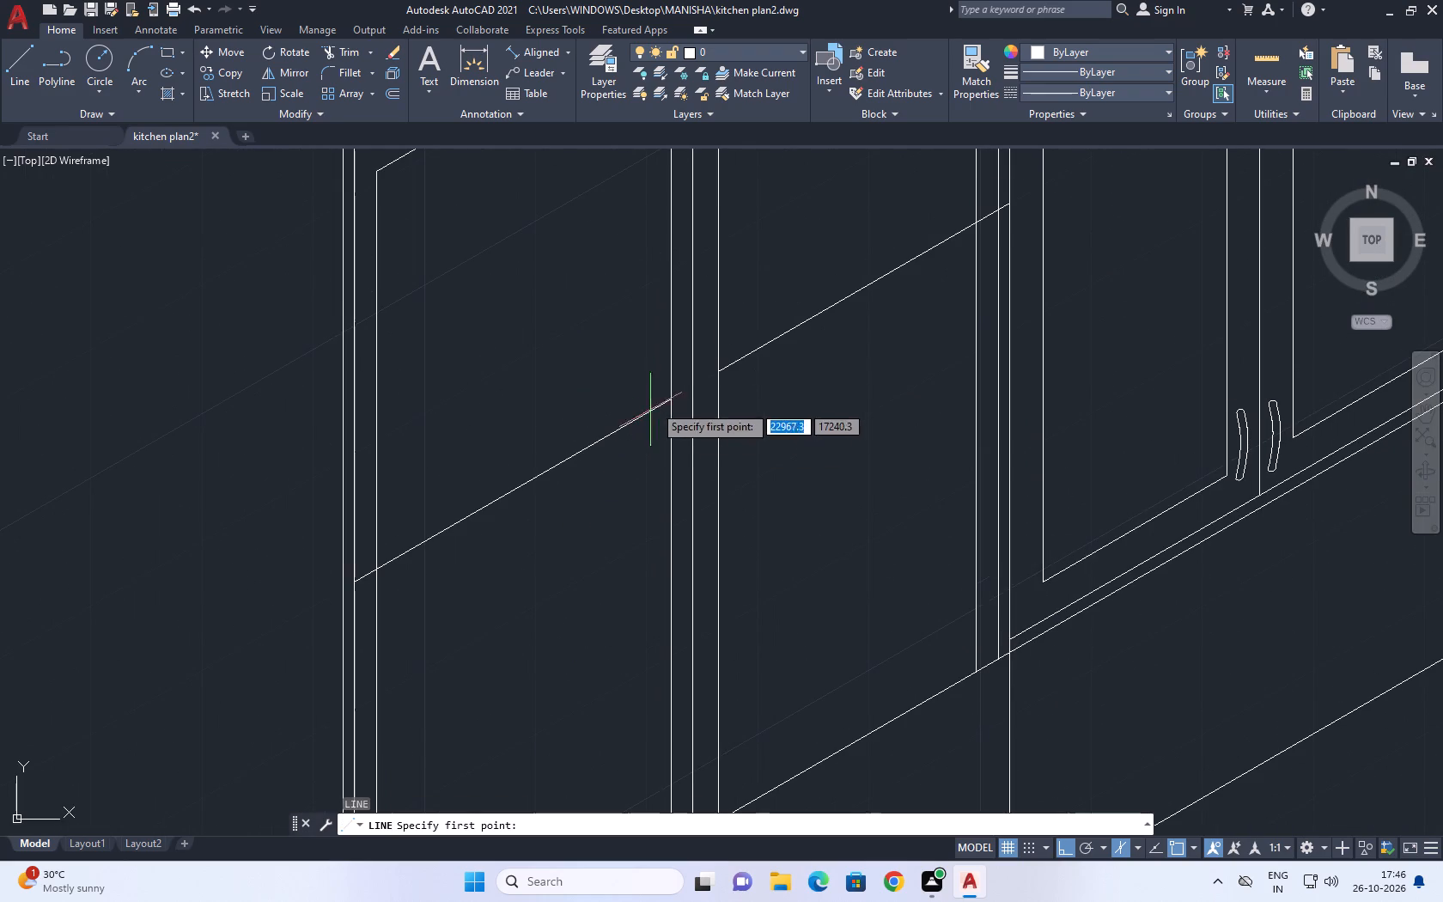
key("Escape")
key("e")
key("x")
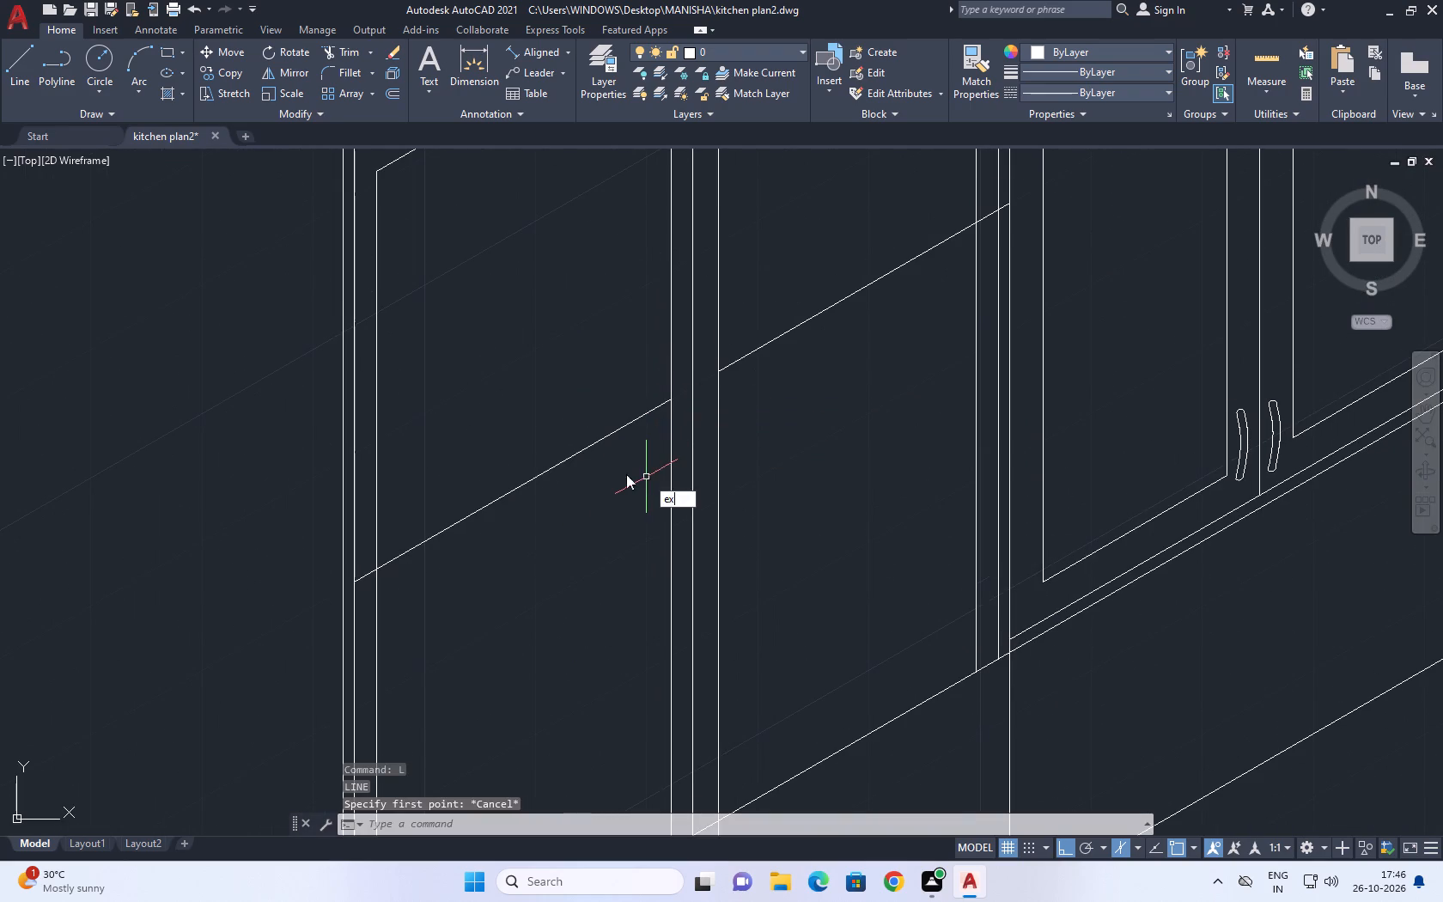
key("space")
left_click(579, 399)
left_click(591, 498)
left_click(574, 394)
left_click(569, 461)
left_click(576, 417)
left_click(567, 454)
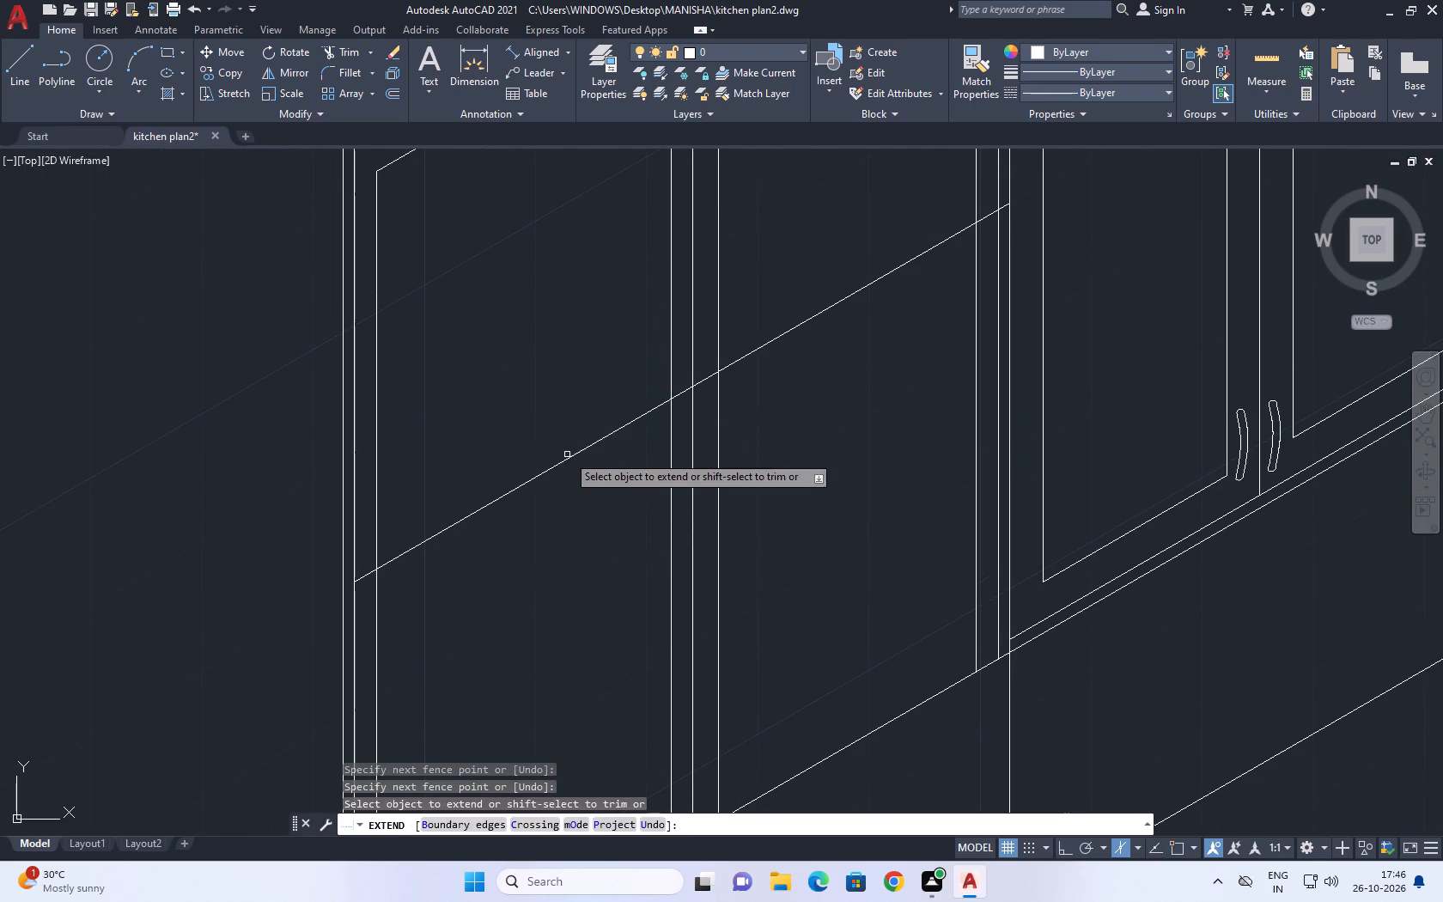
key("Escape")
Select the extended upper shelf line and pick up its endpoint at the outer side panel for stretching.
left_click(368, 570)
left_click(356, 579)
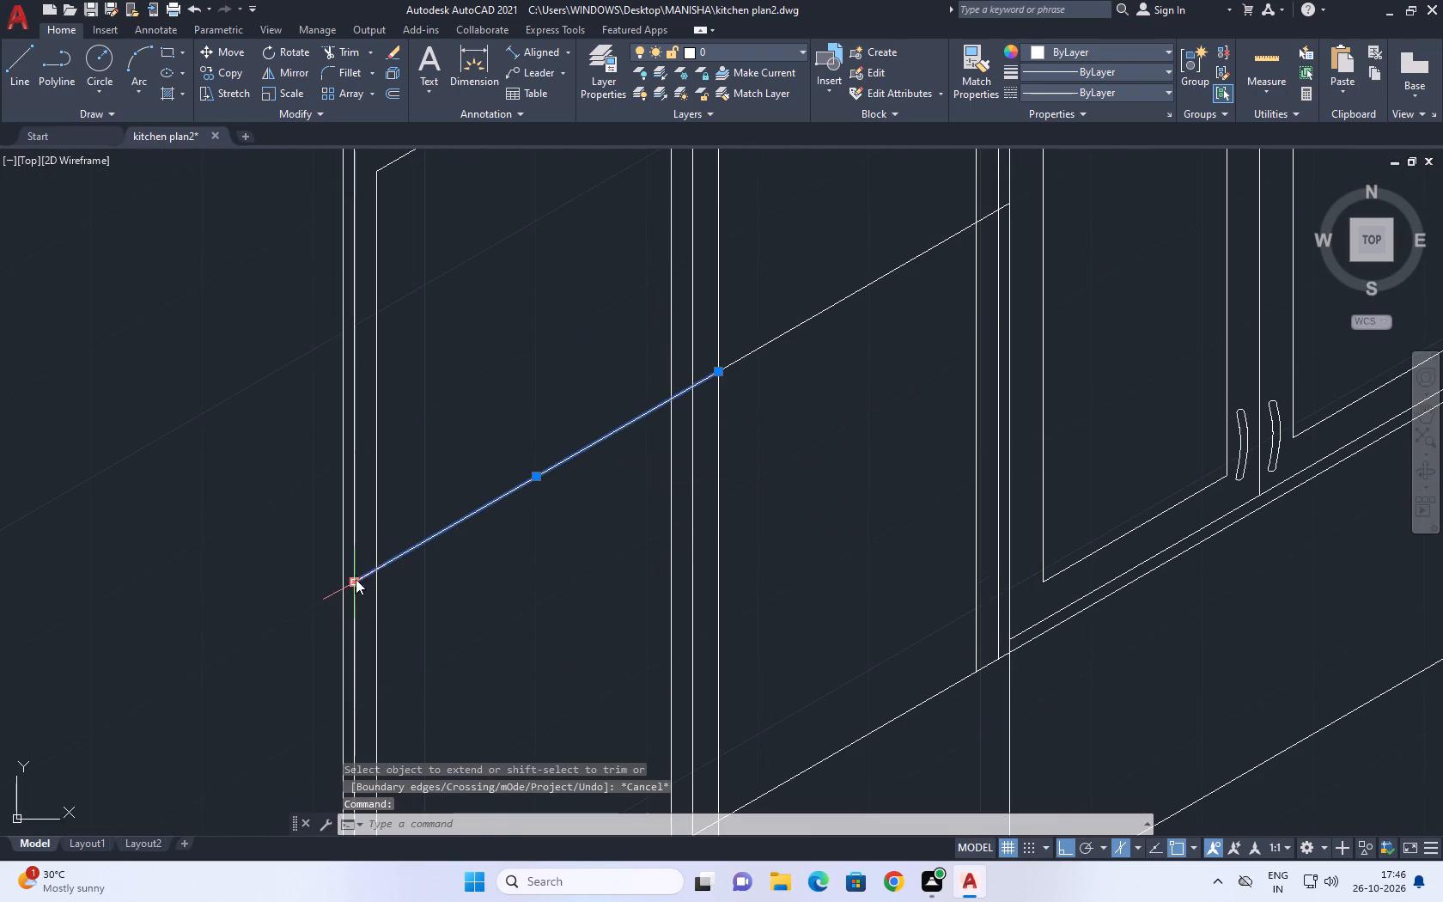
Stretch the left end of the tall unit's slanted rail line to the inner vertical frame line.
left_click(375, 569)
key("Escape")
middle_click_drag(534, 486, 542, 510)
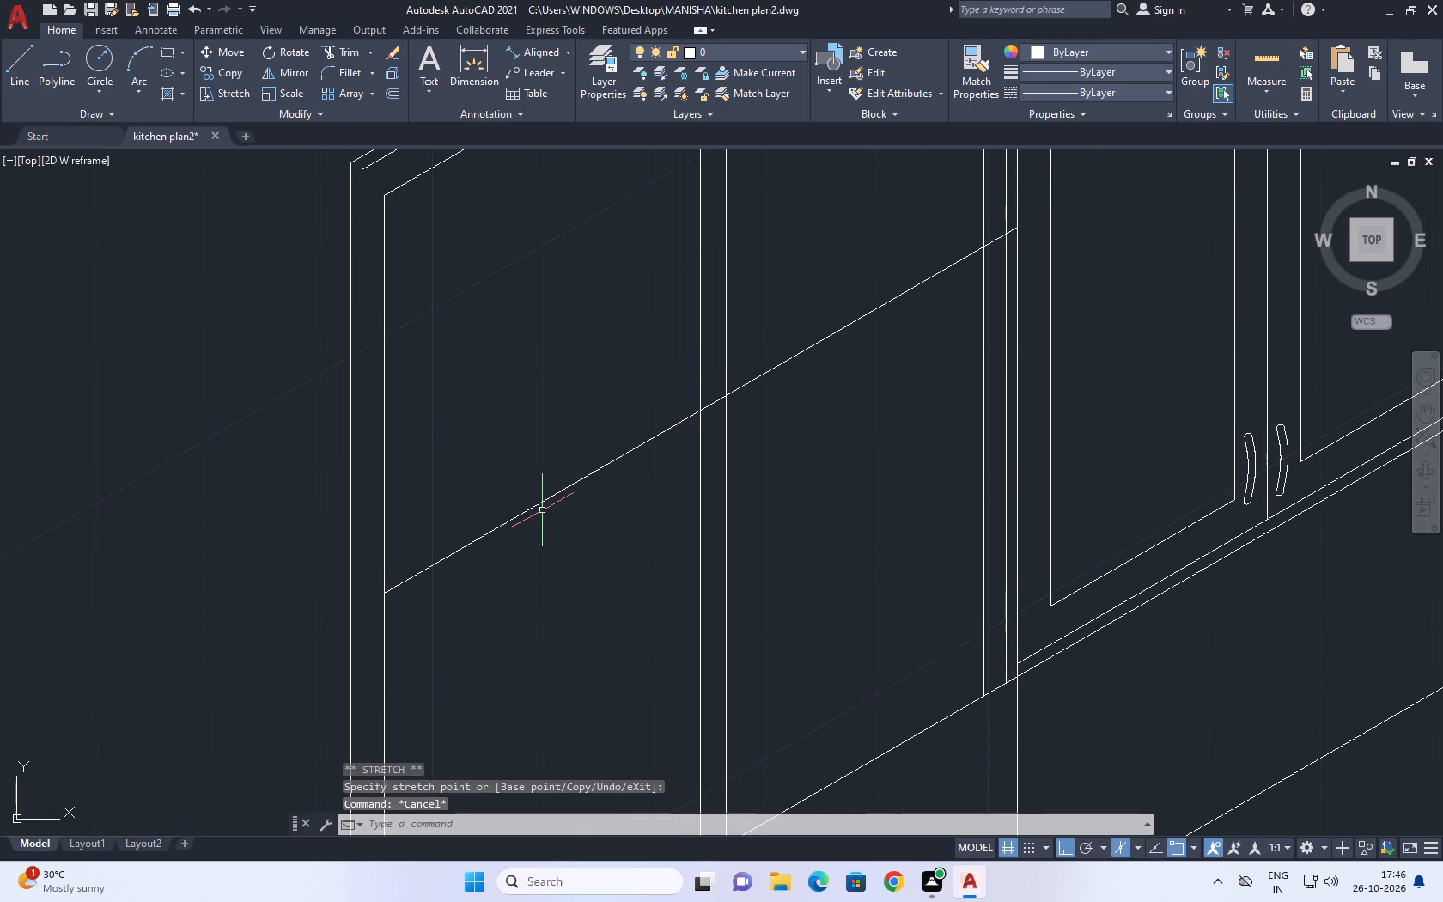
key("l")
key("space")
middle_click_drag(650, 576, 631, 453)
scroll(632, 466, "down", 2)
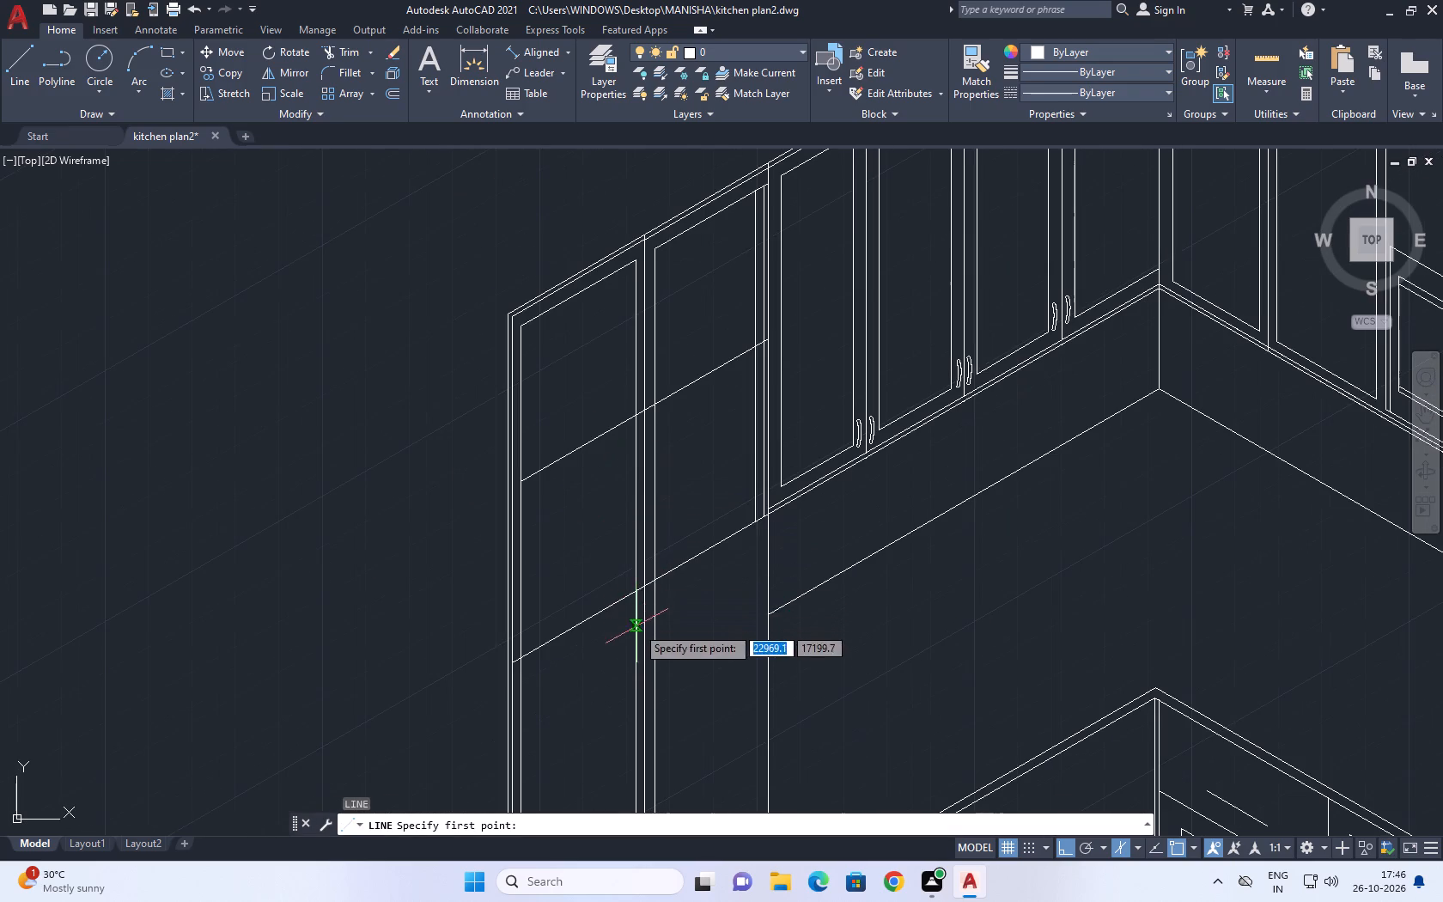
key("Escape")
Erase the lower slanted line running across the tall unit below the rail line.
left_click_drag(685, 555, 685, 564)
left_click(684, 581)
key("Delete")
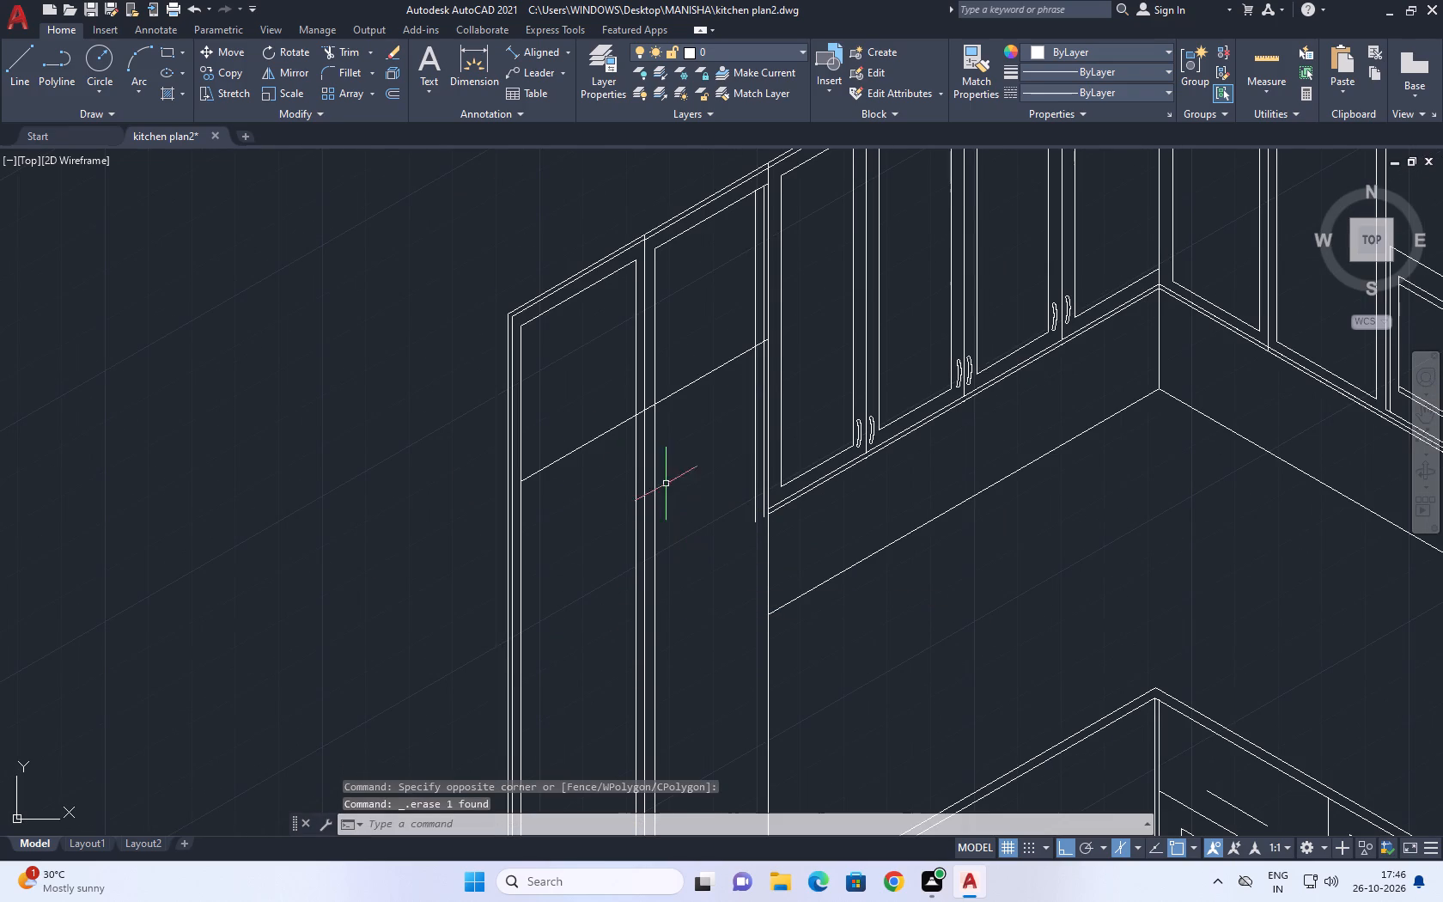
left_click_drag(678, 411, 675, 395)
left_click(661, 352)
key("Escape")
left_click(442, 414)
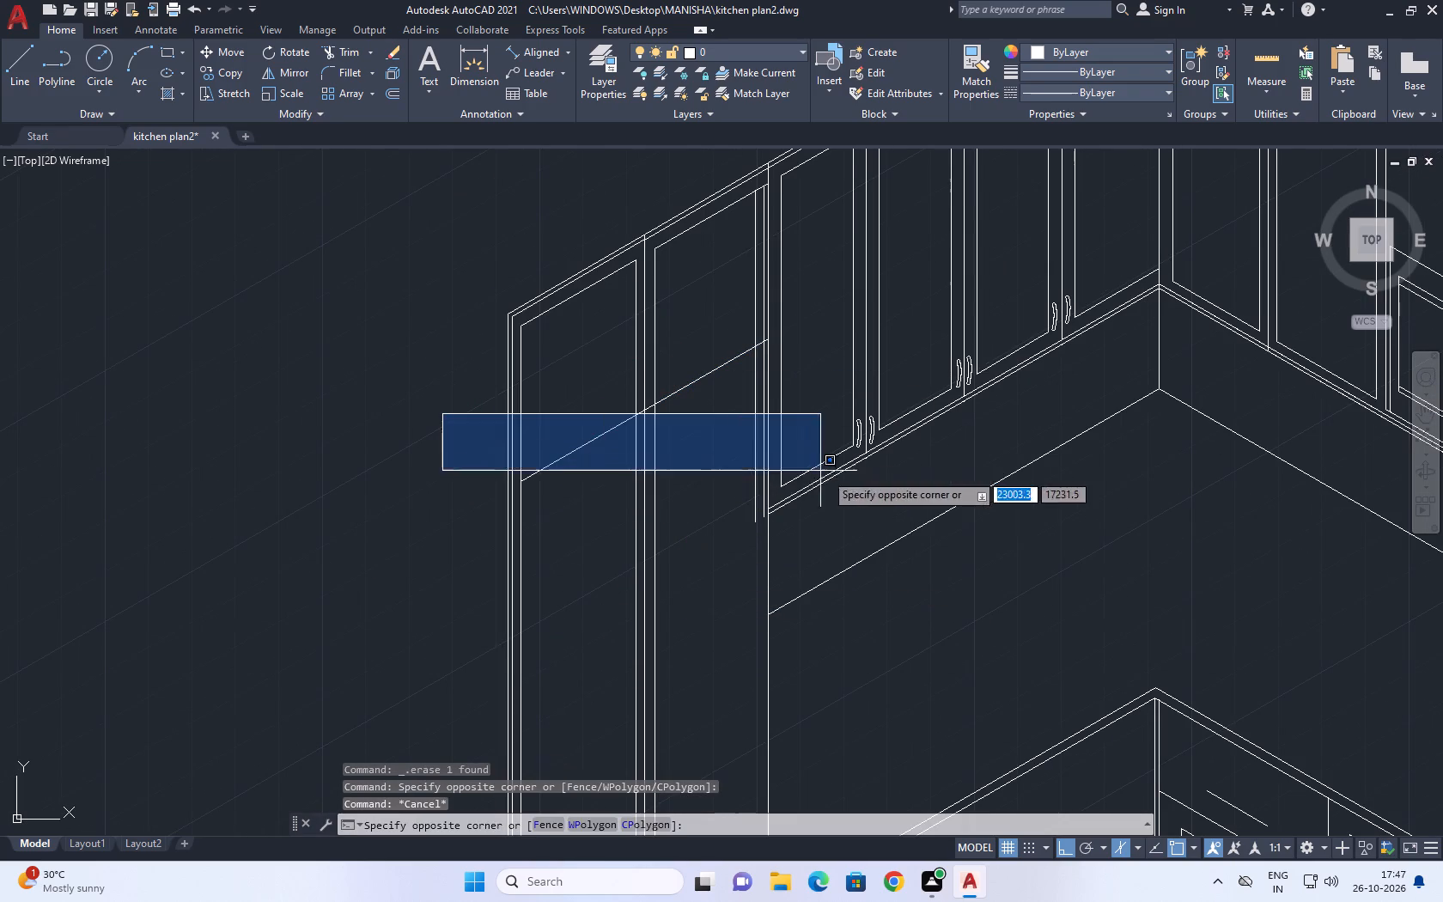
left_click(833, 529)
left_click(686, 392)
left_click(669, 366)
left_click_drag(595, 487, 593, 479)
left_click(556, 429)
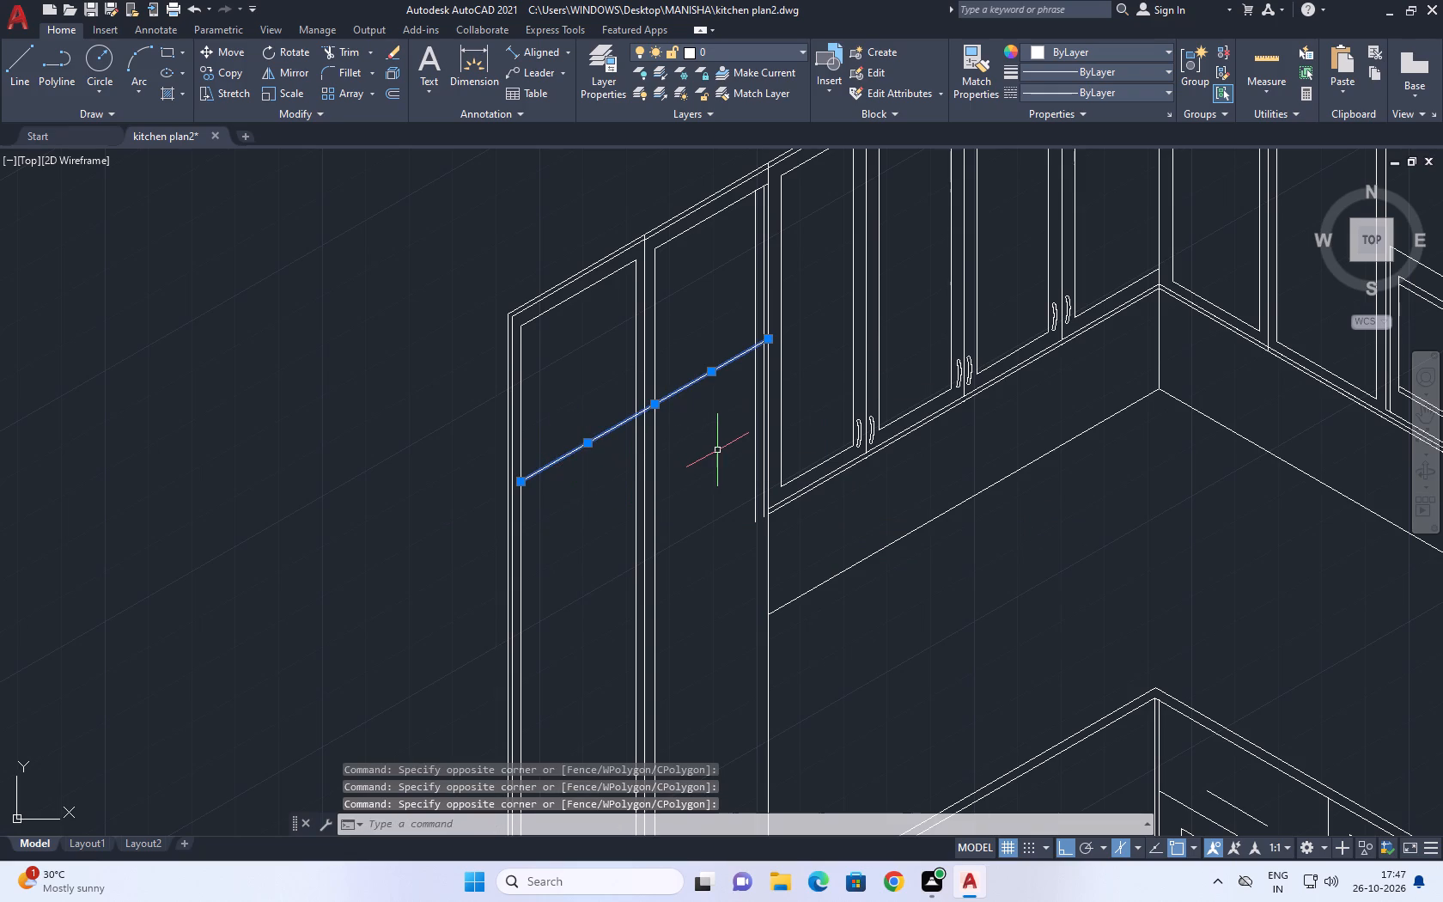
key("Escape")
Draw one continuous line over the slanted rail, from the inner left frame line to the tall unit's right edge.
key("l")
key("space")
left_click(520, 481)
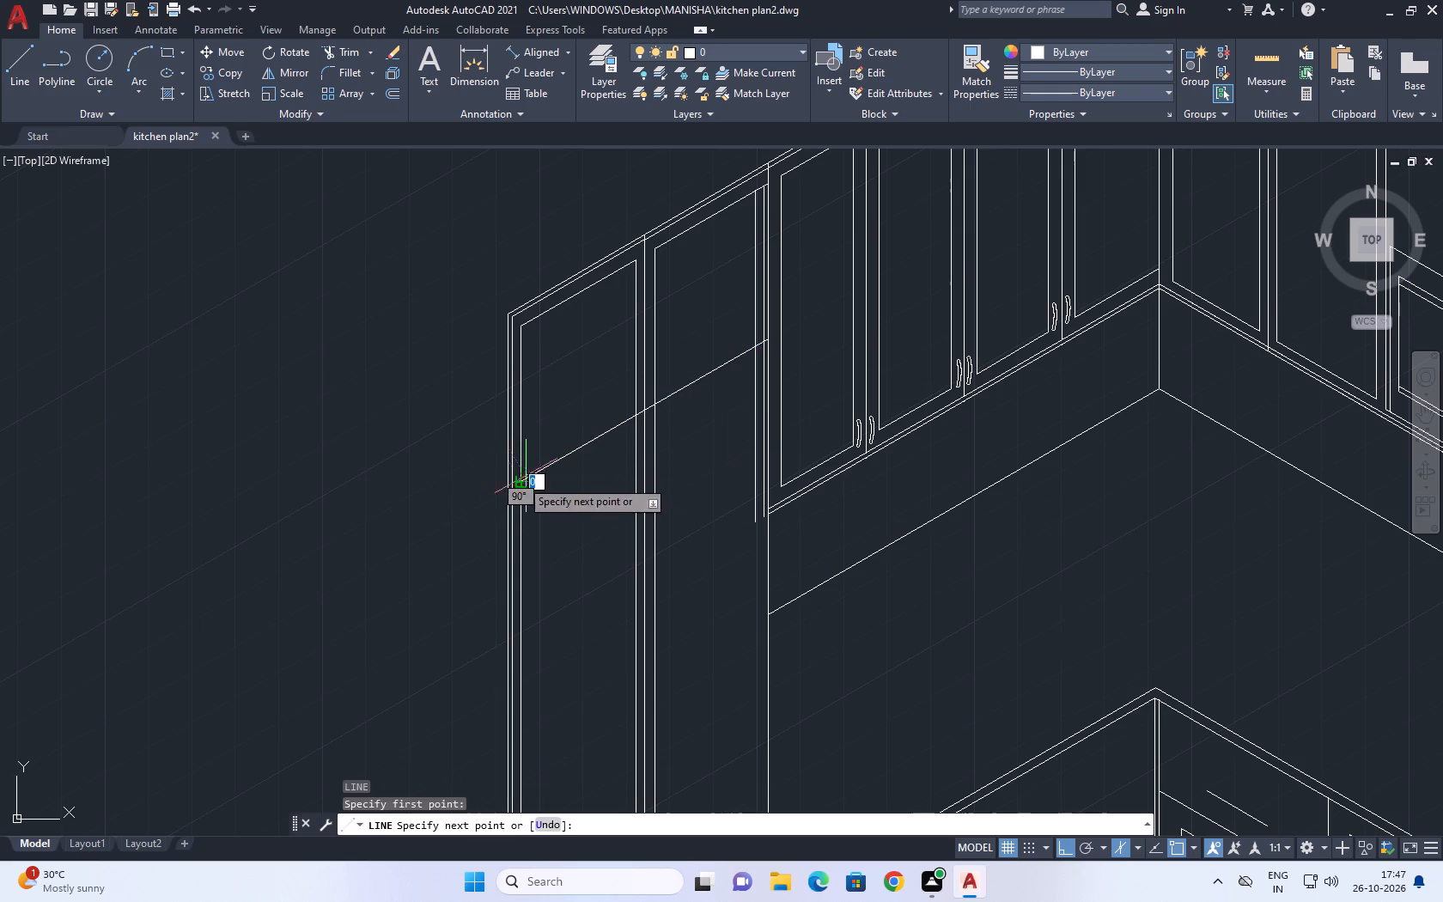
scroll(758, 342, "up", 2)
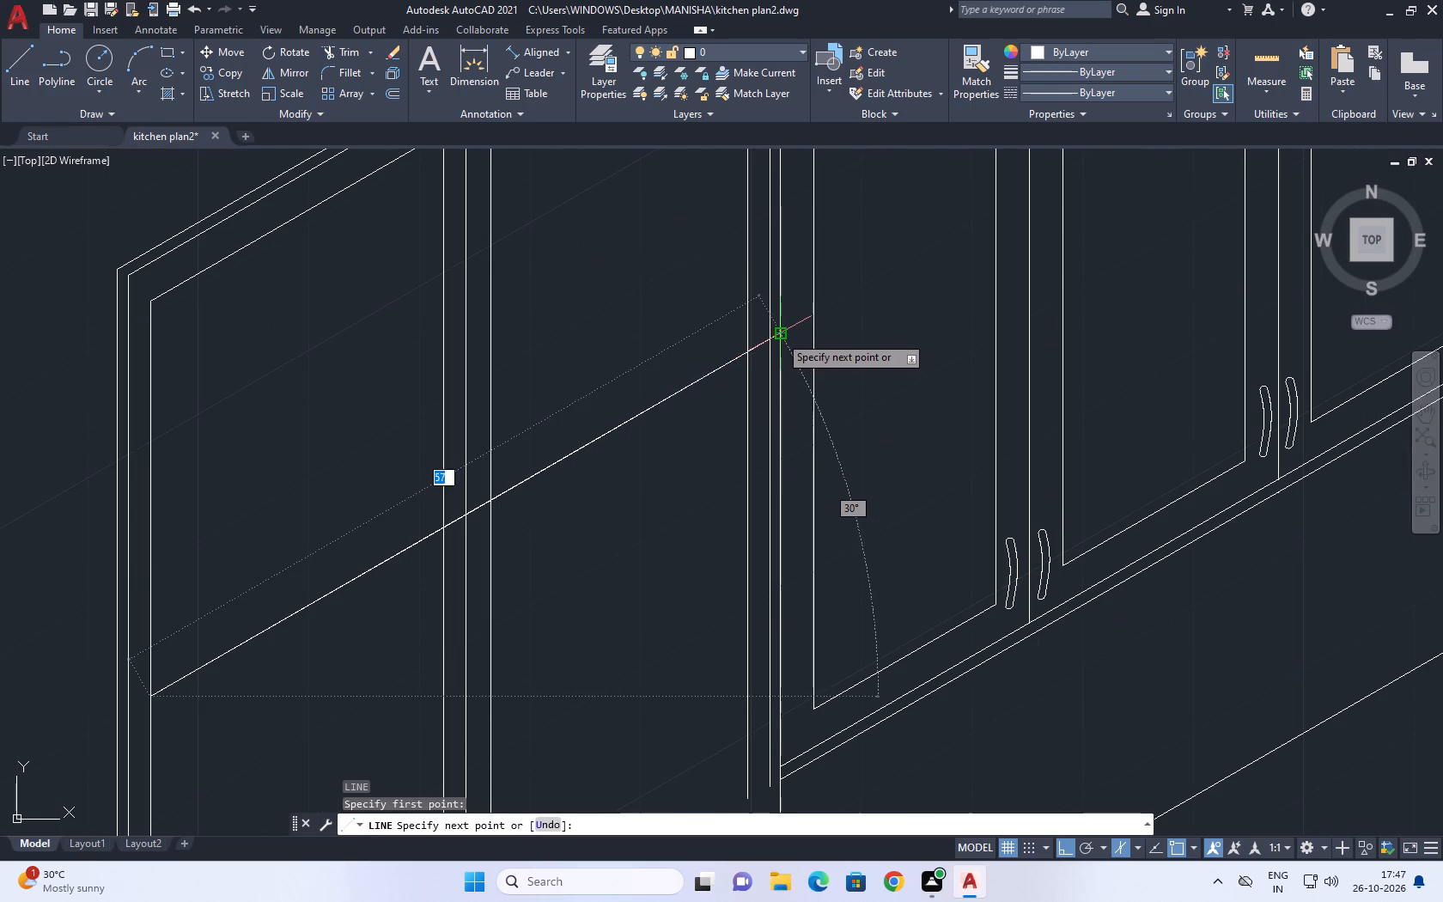
left_click(779, 335)
key("Escape")
Erase the two shorter rail segments lying beneath the new continuous slanted line.
scroll(775, 342, "down", 2)
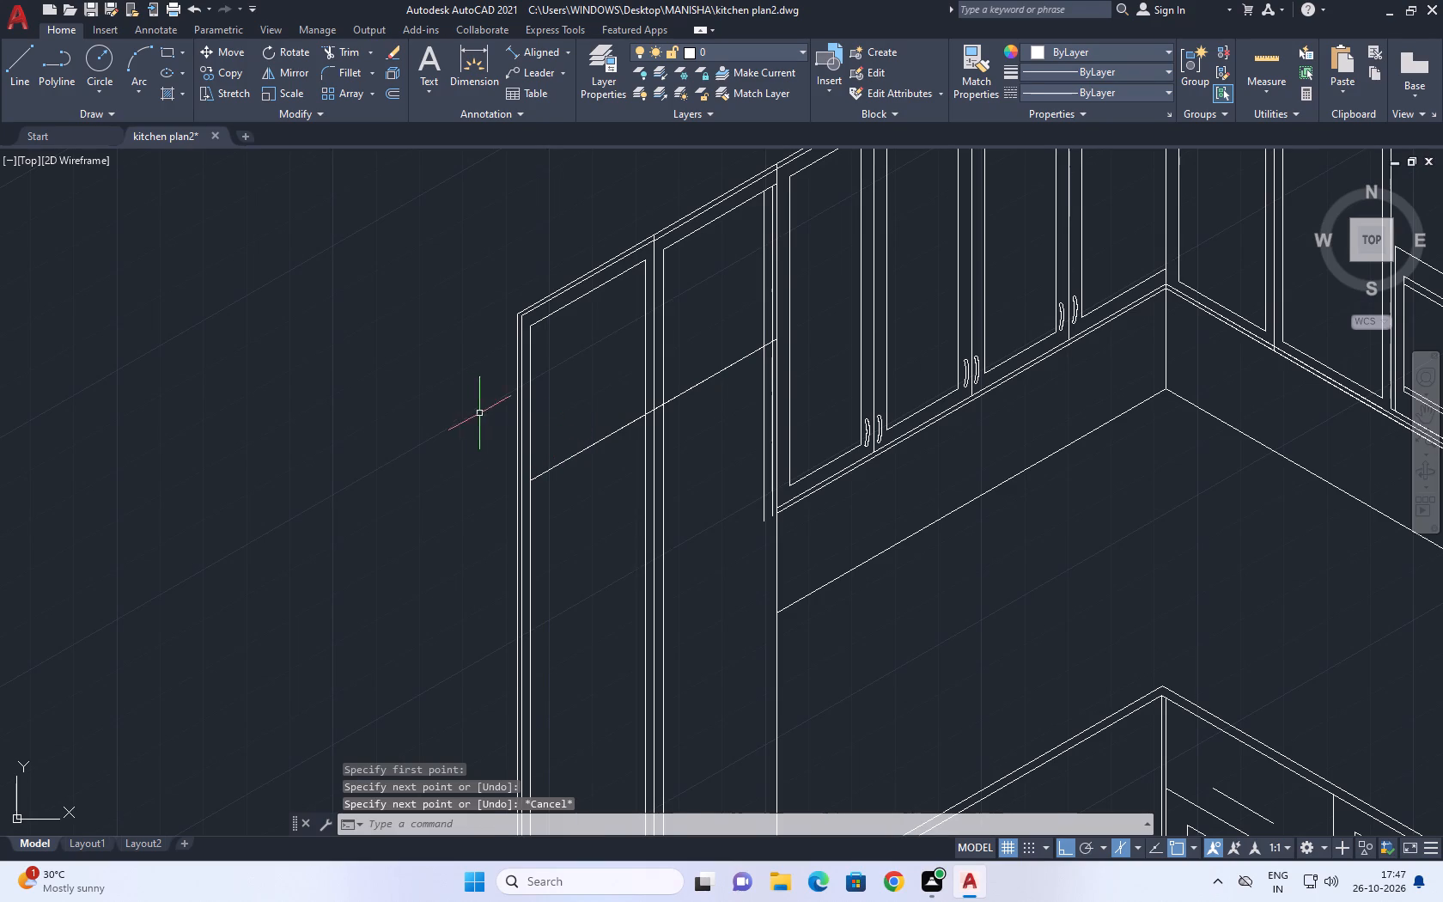
left_click(478, 411)
left_click(722, 574)
left_click(462, 344)
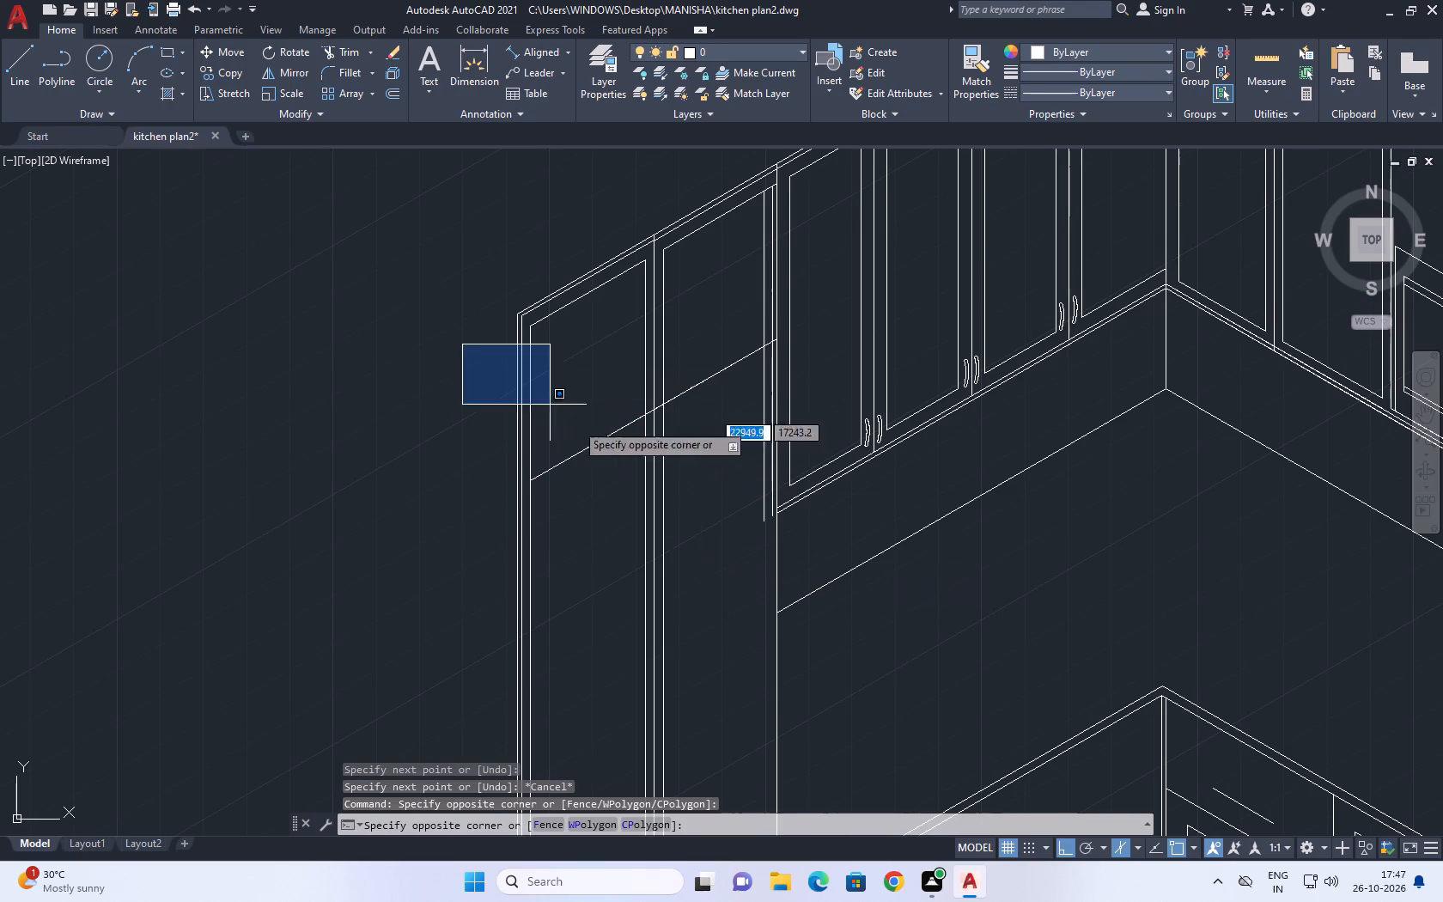
left_click(724, 564)
key("Delete")
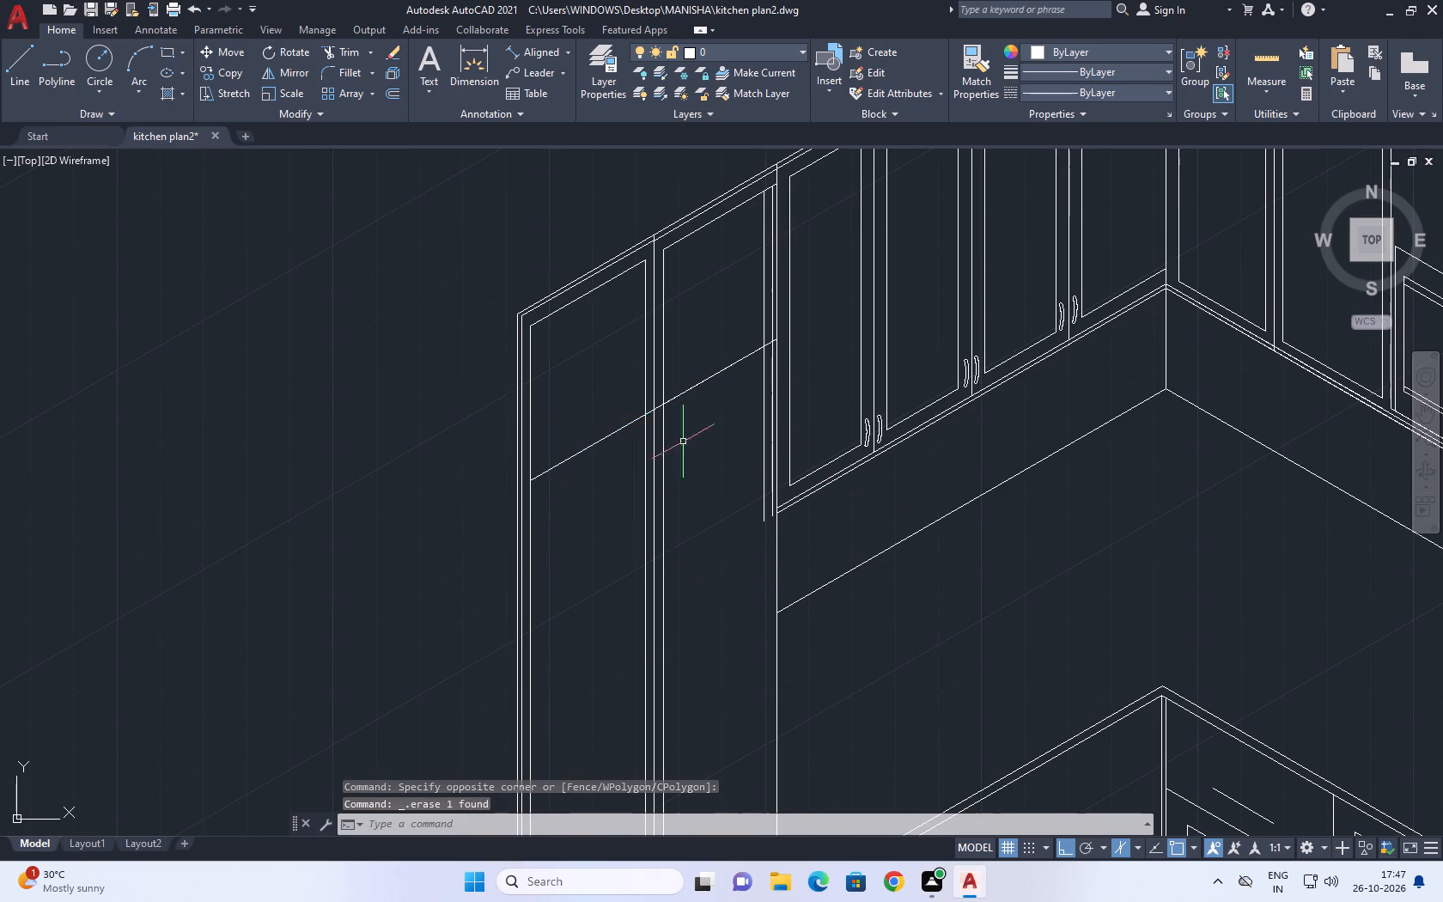
left_click(624, 314)
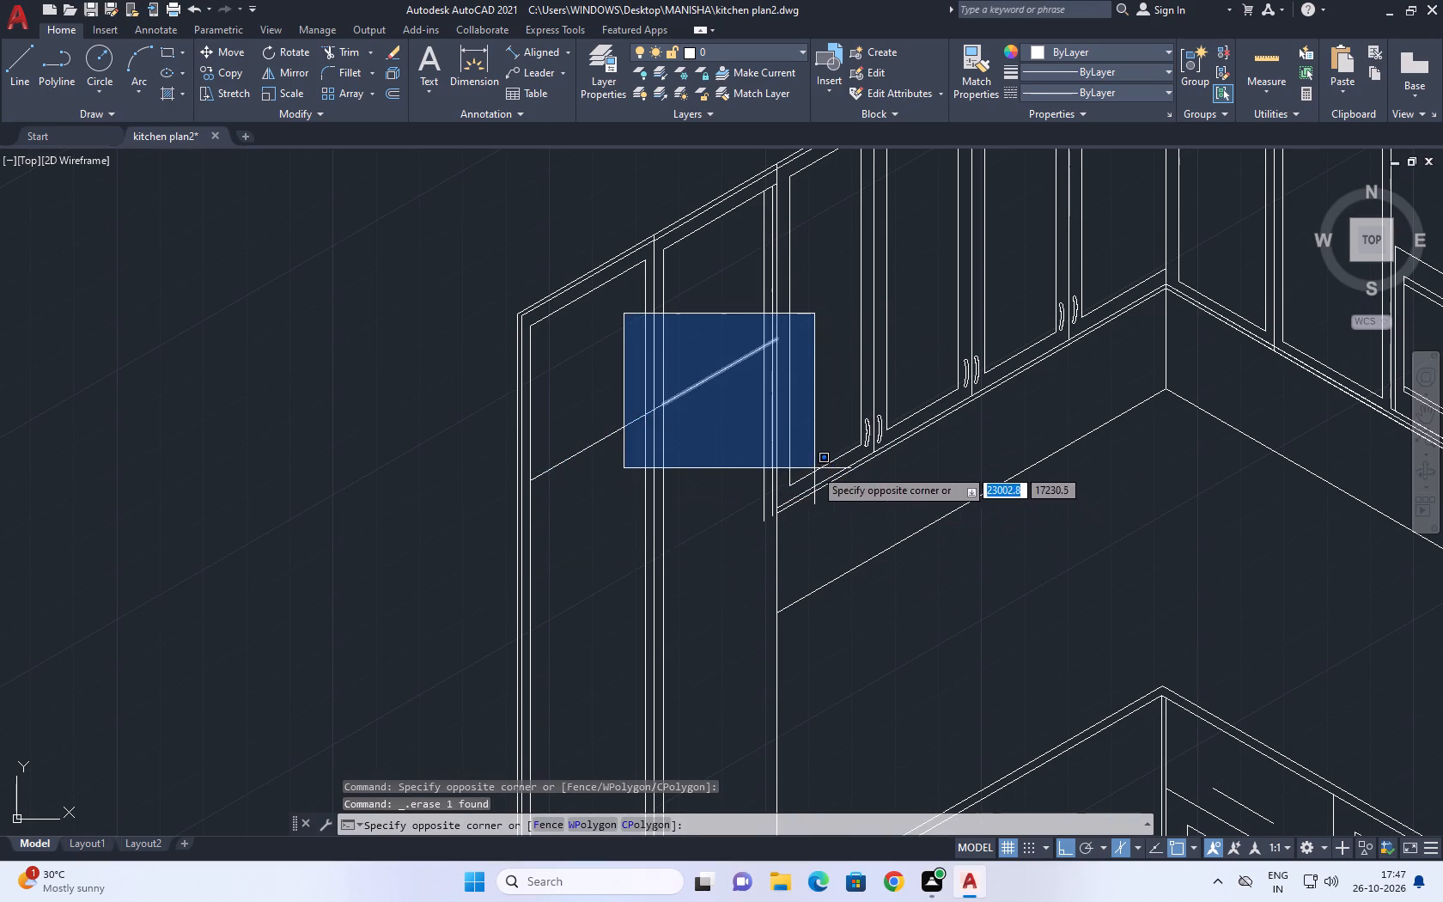
left_click(814, 468)
key("Delete")
Copy the slanted rail line about 72 units straight down within the tall unit.
middle_click_drag(714, 420, 764, 441)
middle_click_drag(827, 468, 995, 419)
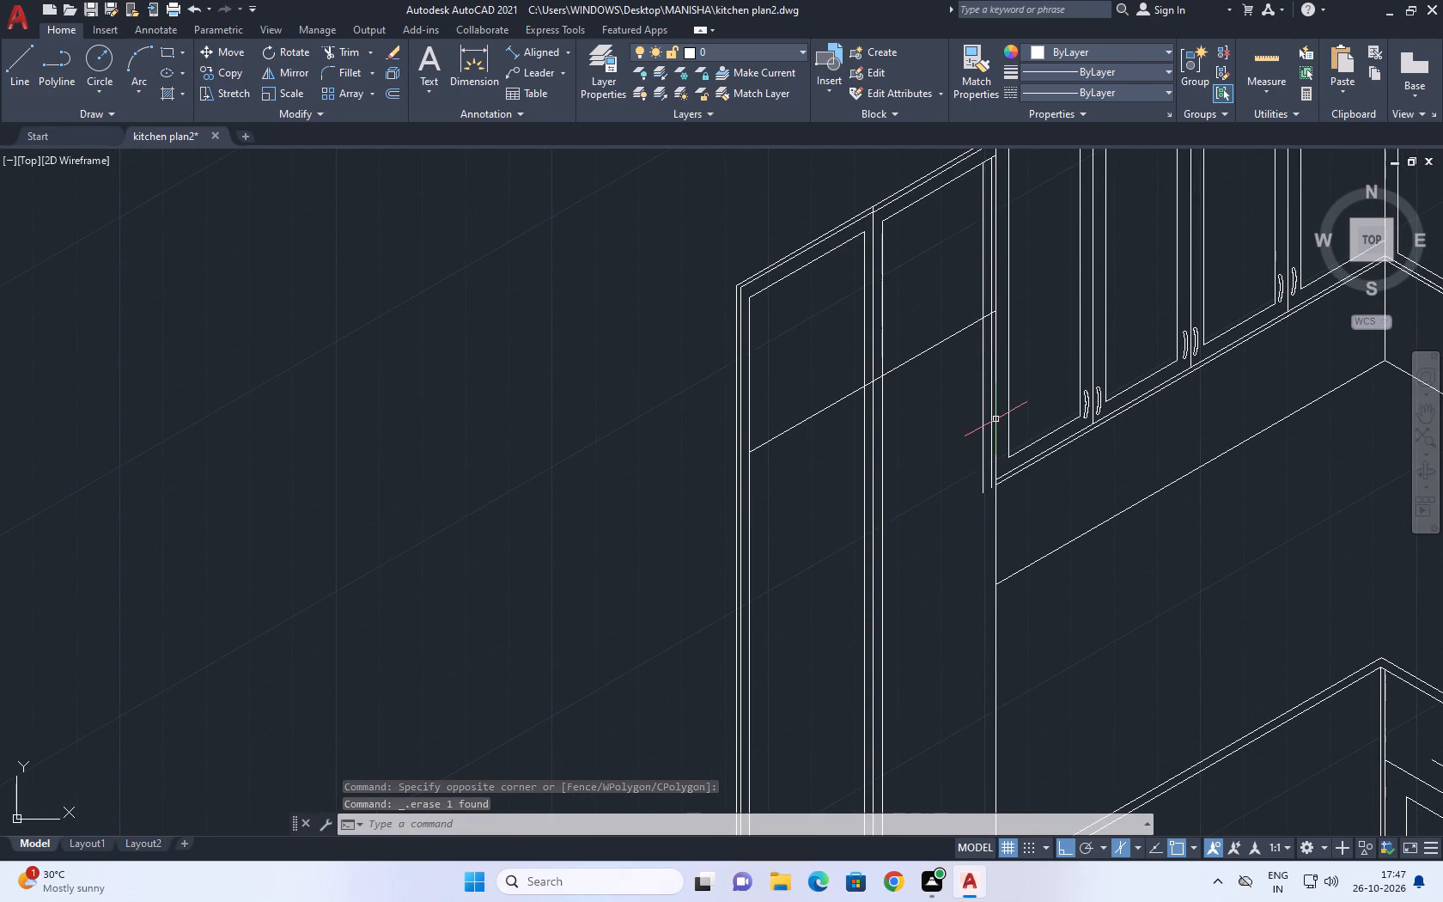
key("l")
key("Escape")
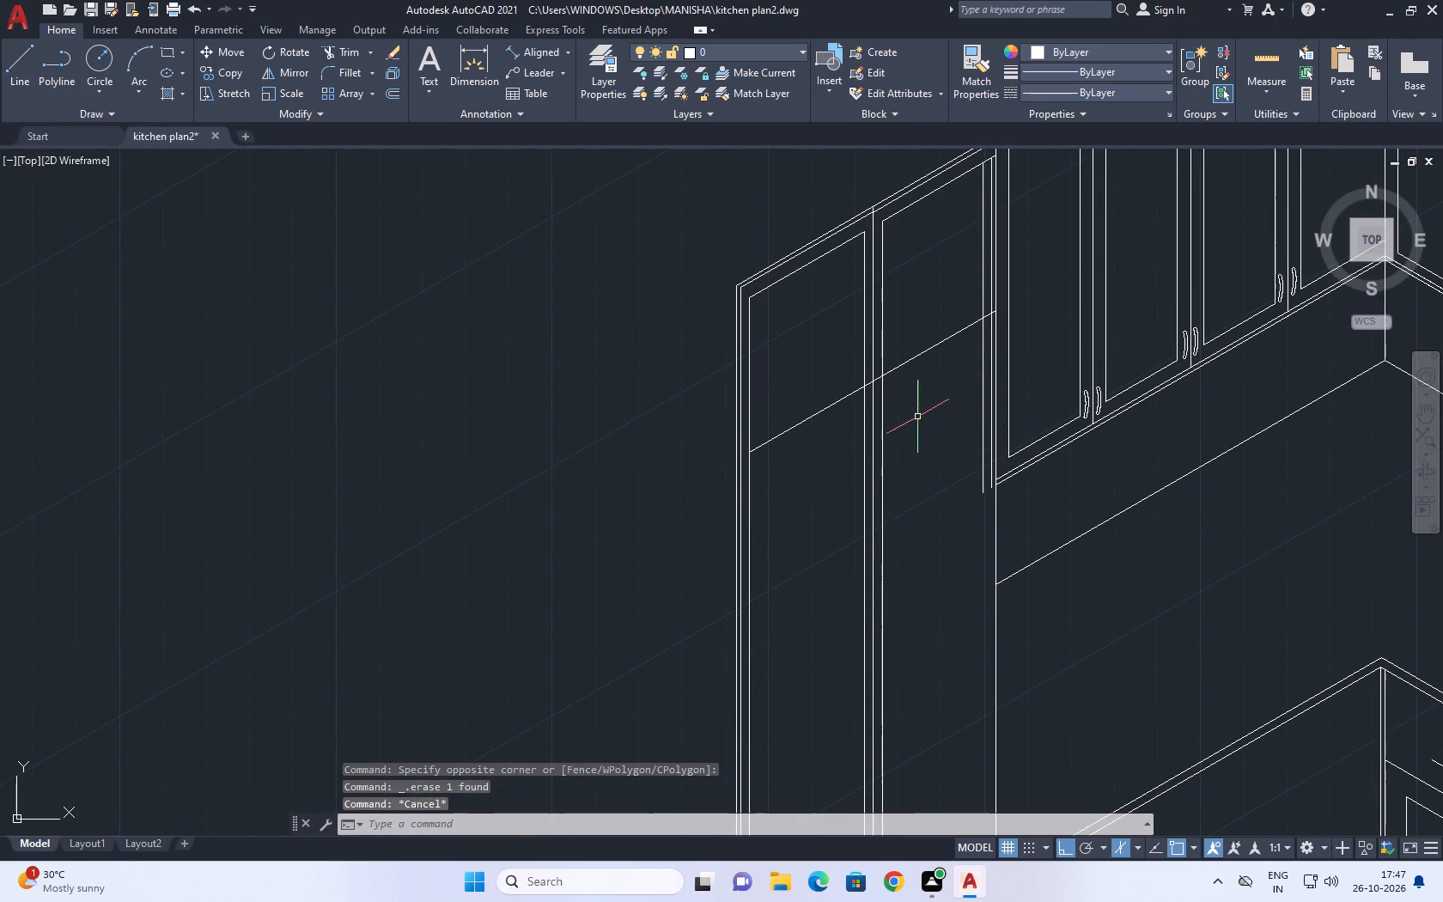
middle_click_drag(883, 417, 854, 415)
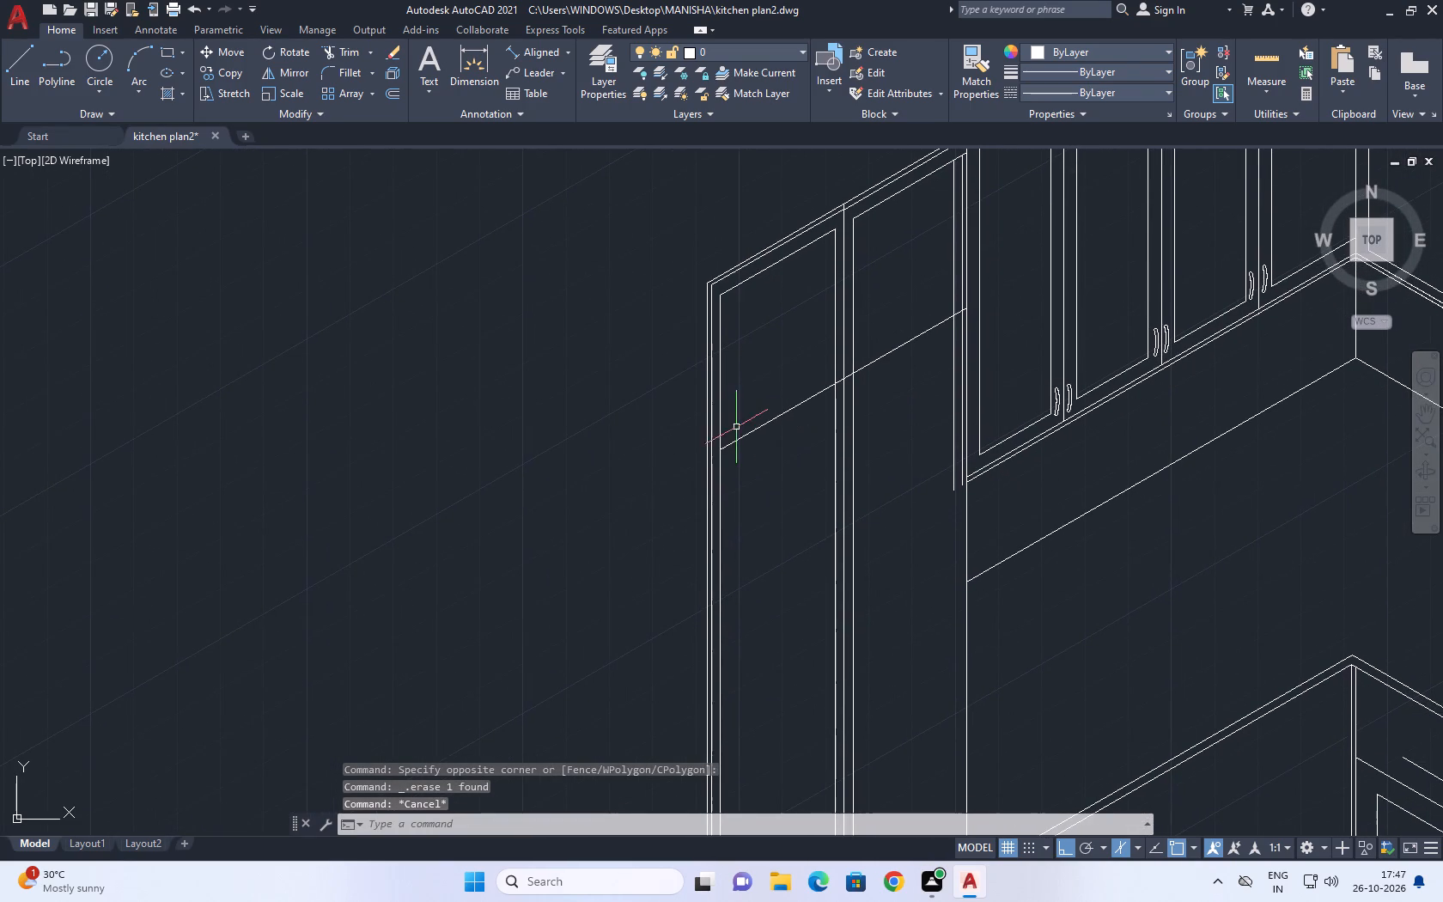
left_click(760, 424)
key("c")
key("o")
key("space")
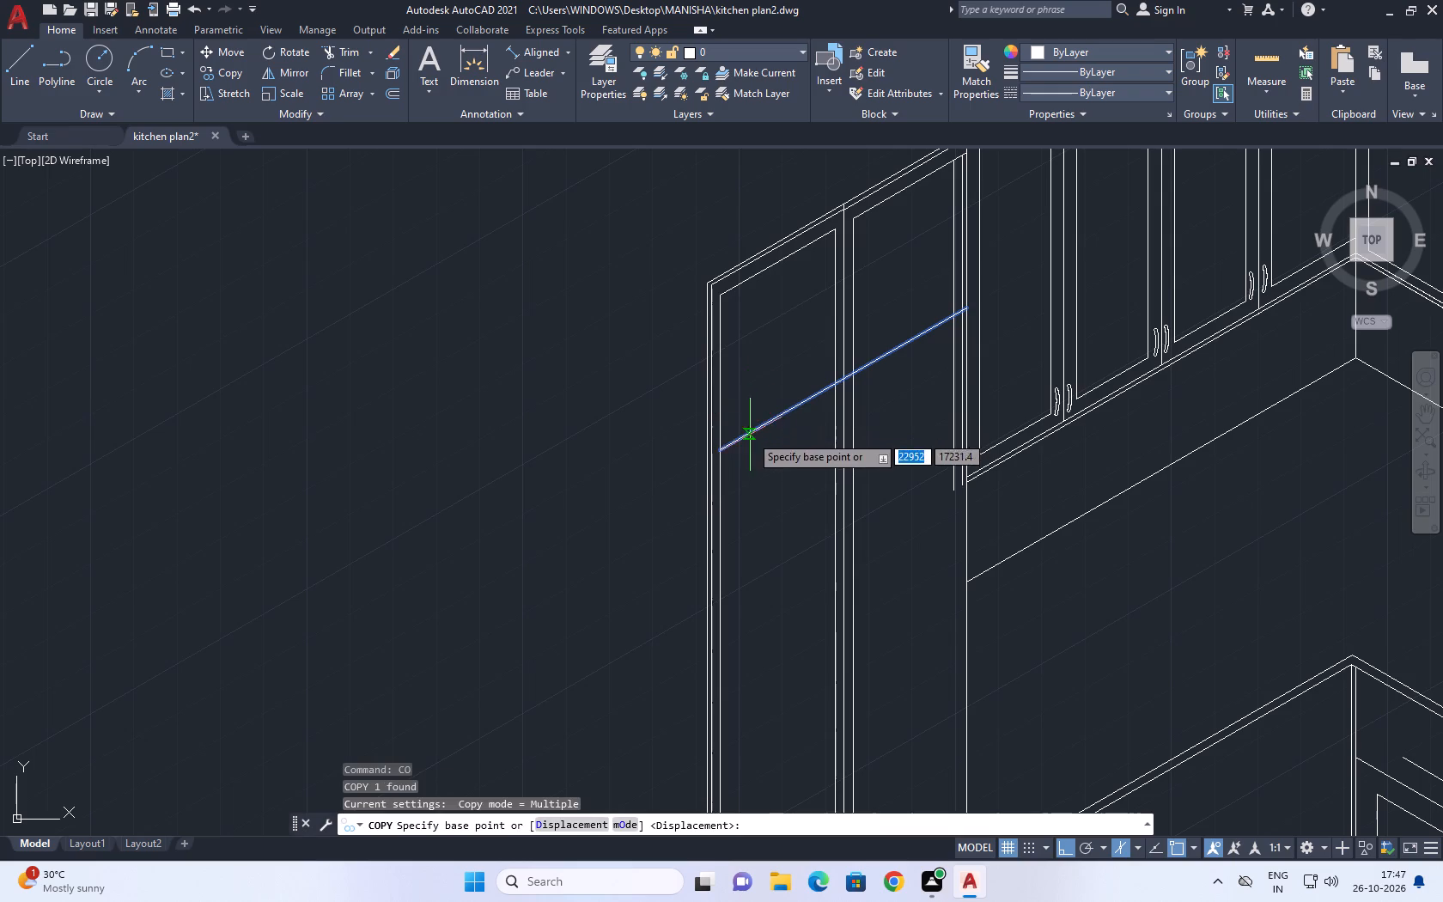
left_click(713, 450)
scroll(734, 593, "down", 1)
middle_click_drag(723, 662, 740, 514)
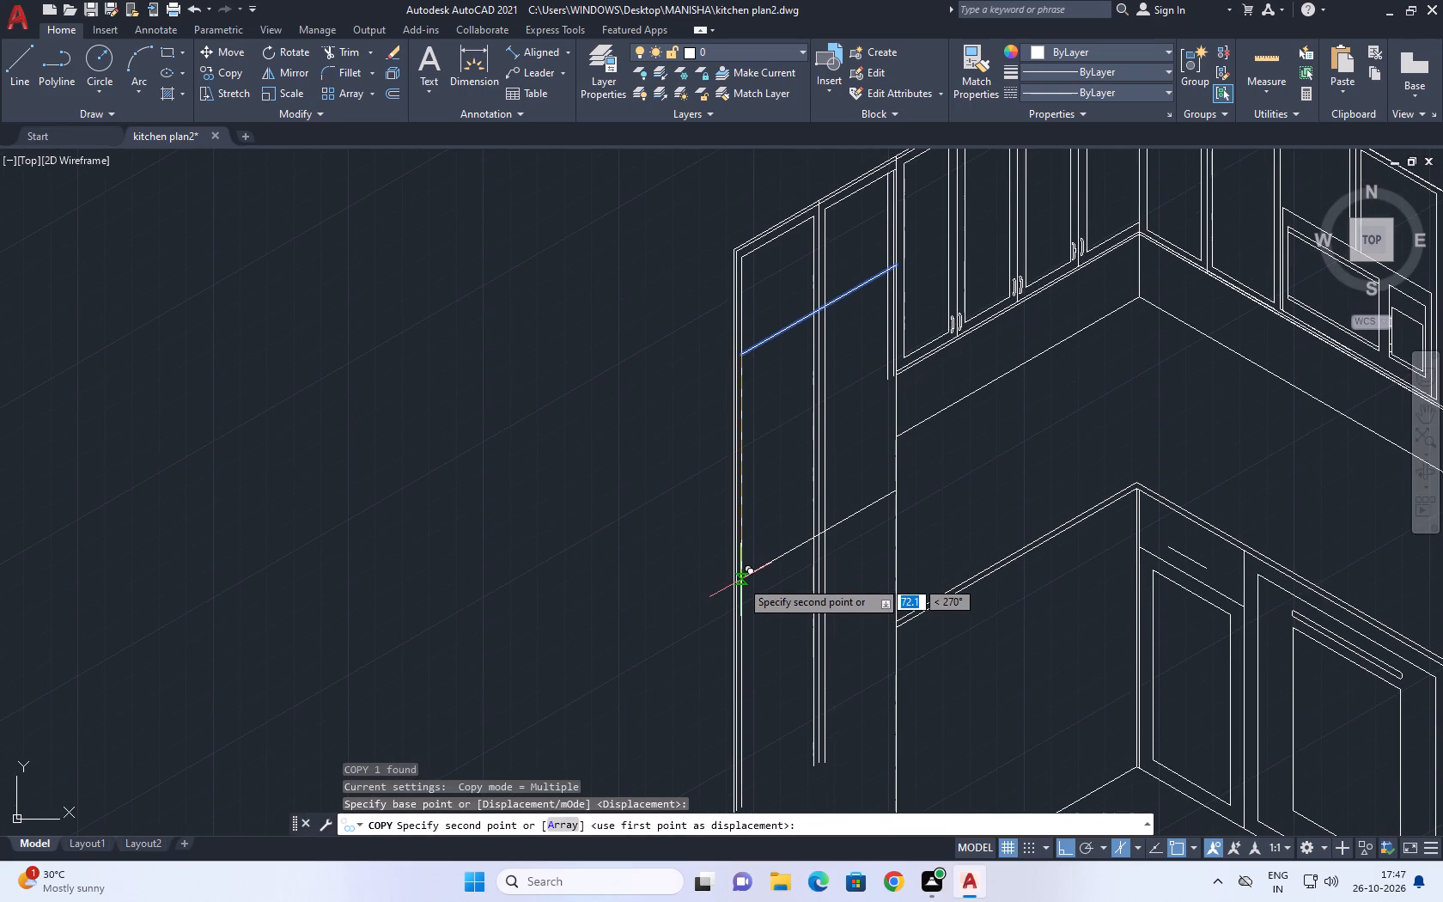
left_click(740, 580)
key("Escape")
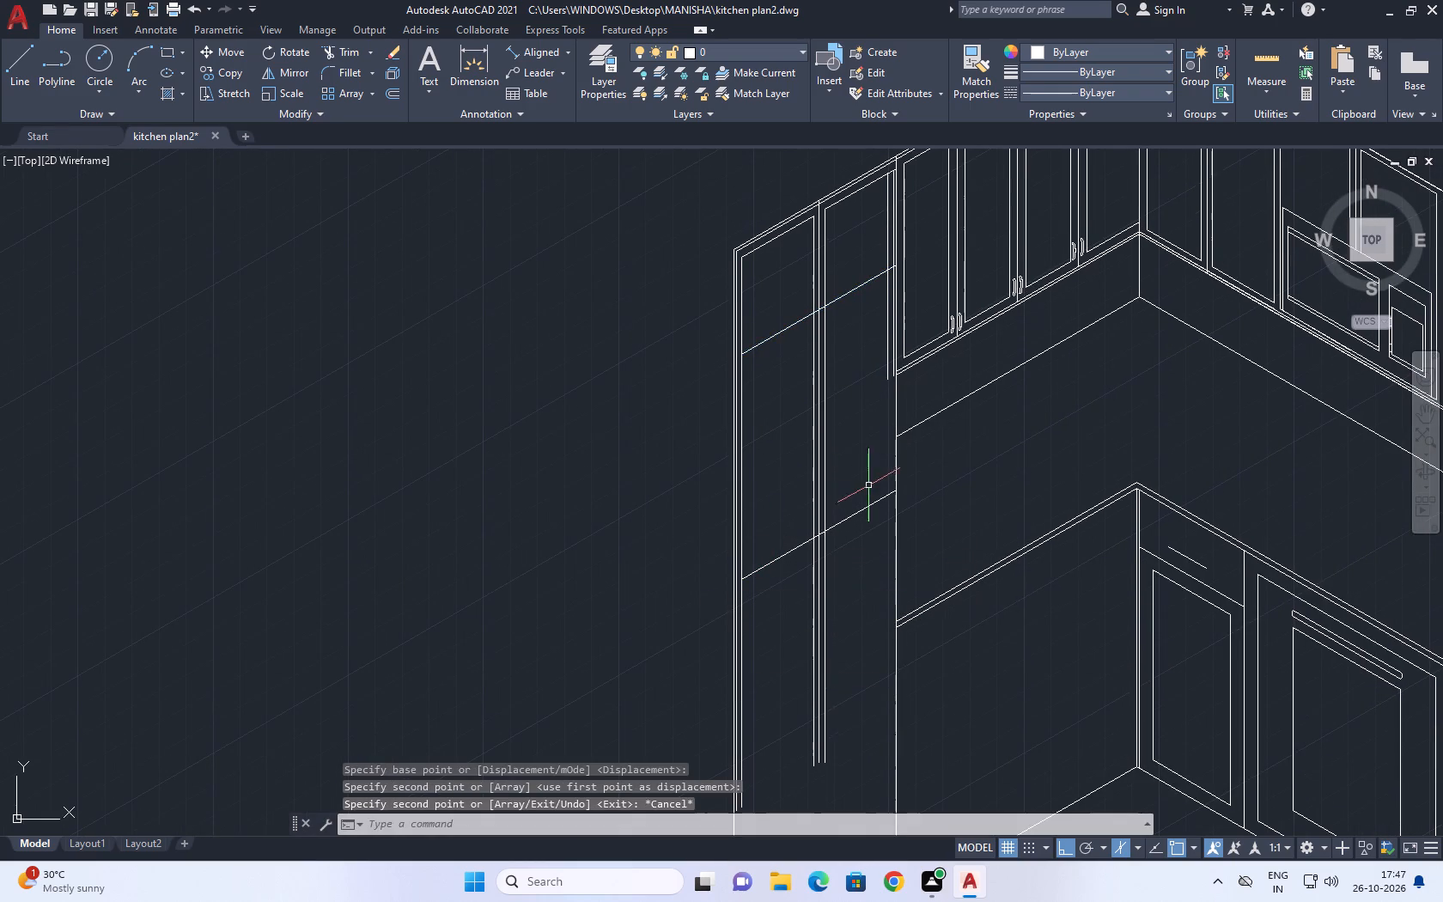
Trim the three middle vertical divider lines between the upper and lower slanted rail lines.
middle_click_drag(868, 485, 794, 448)
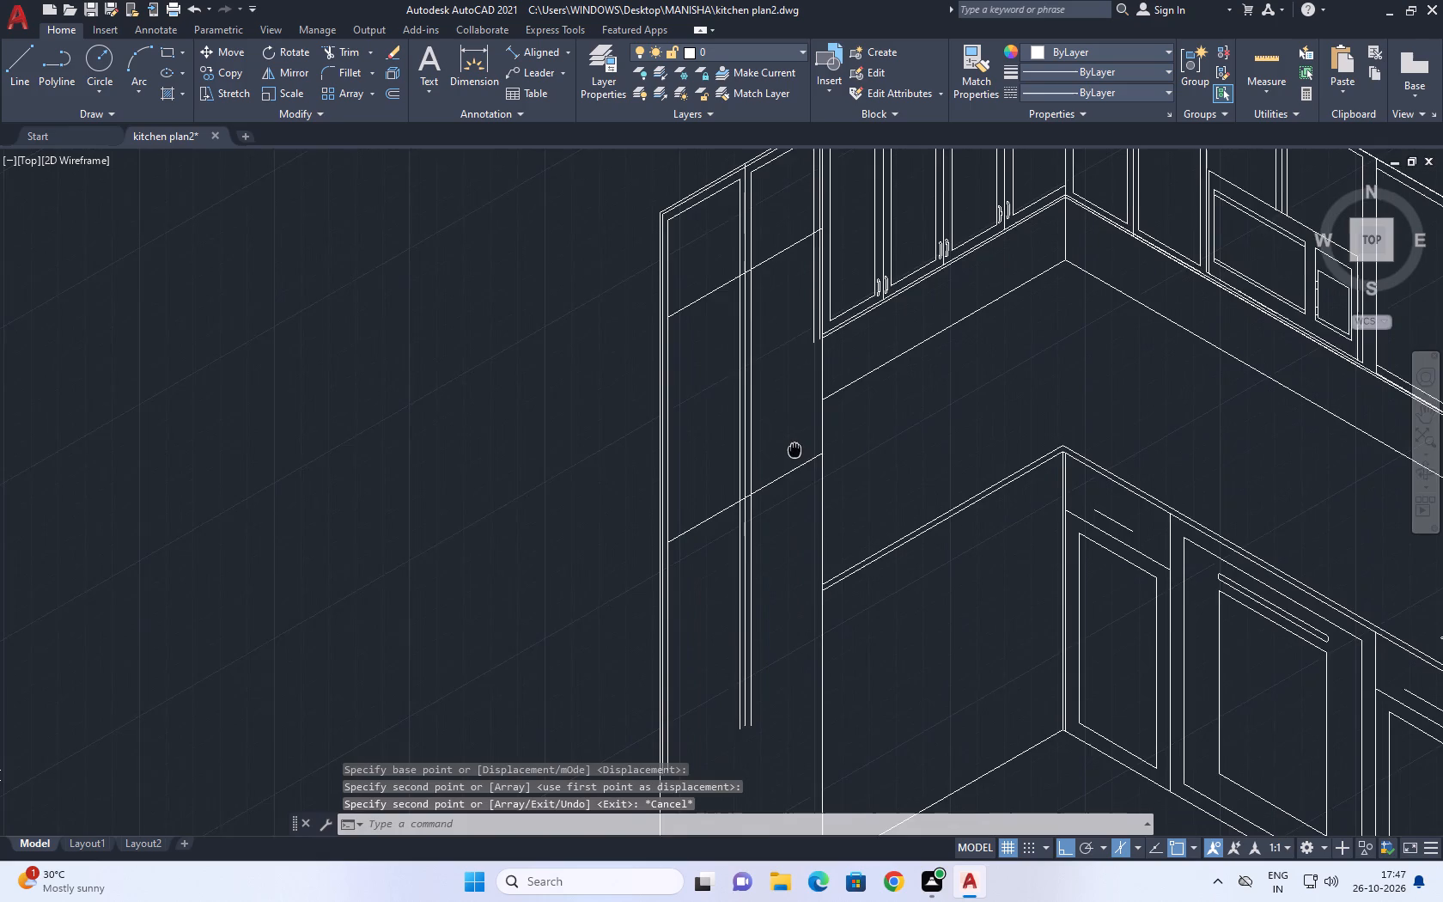
middle_click_drag(794, 448, 790, 447)
scroll(790, 447, "down", 2)
middle_click_drag(801, 454, 687, 432)
scroll(675, 422, "up", 3)
middle_click_drag(611, 369, 618, 383)
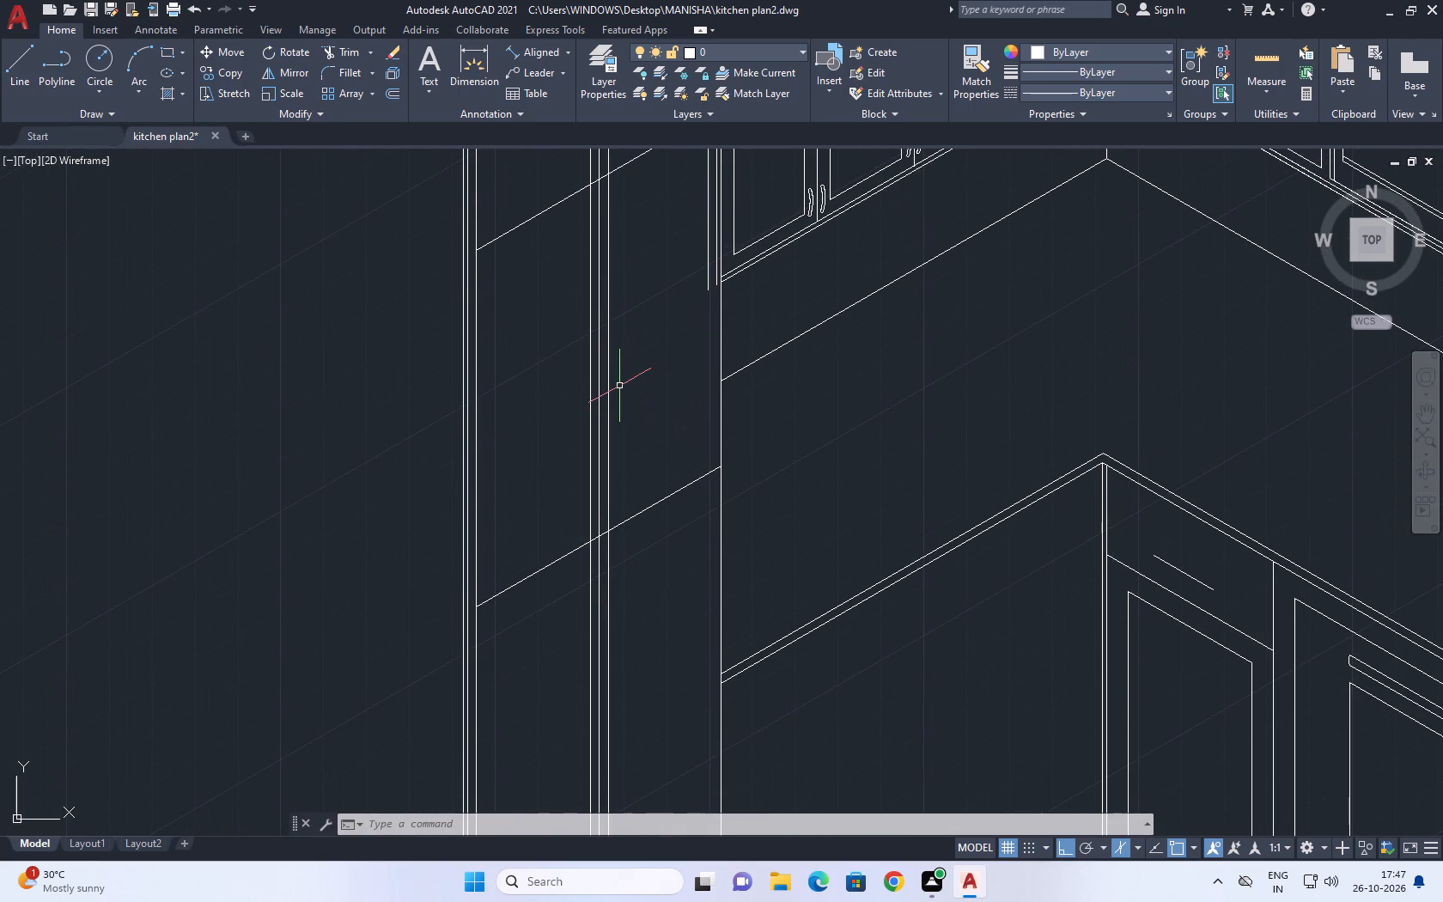
type("tr")
key("space")
left_click(655, 348)
left_click(564, 418)
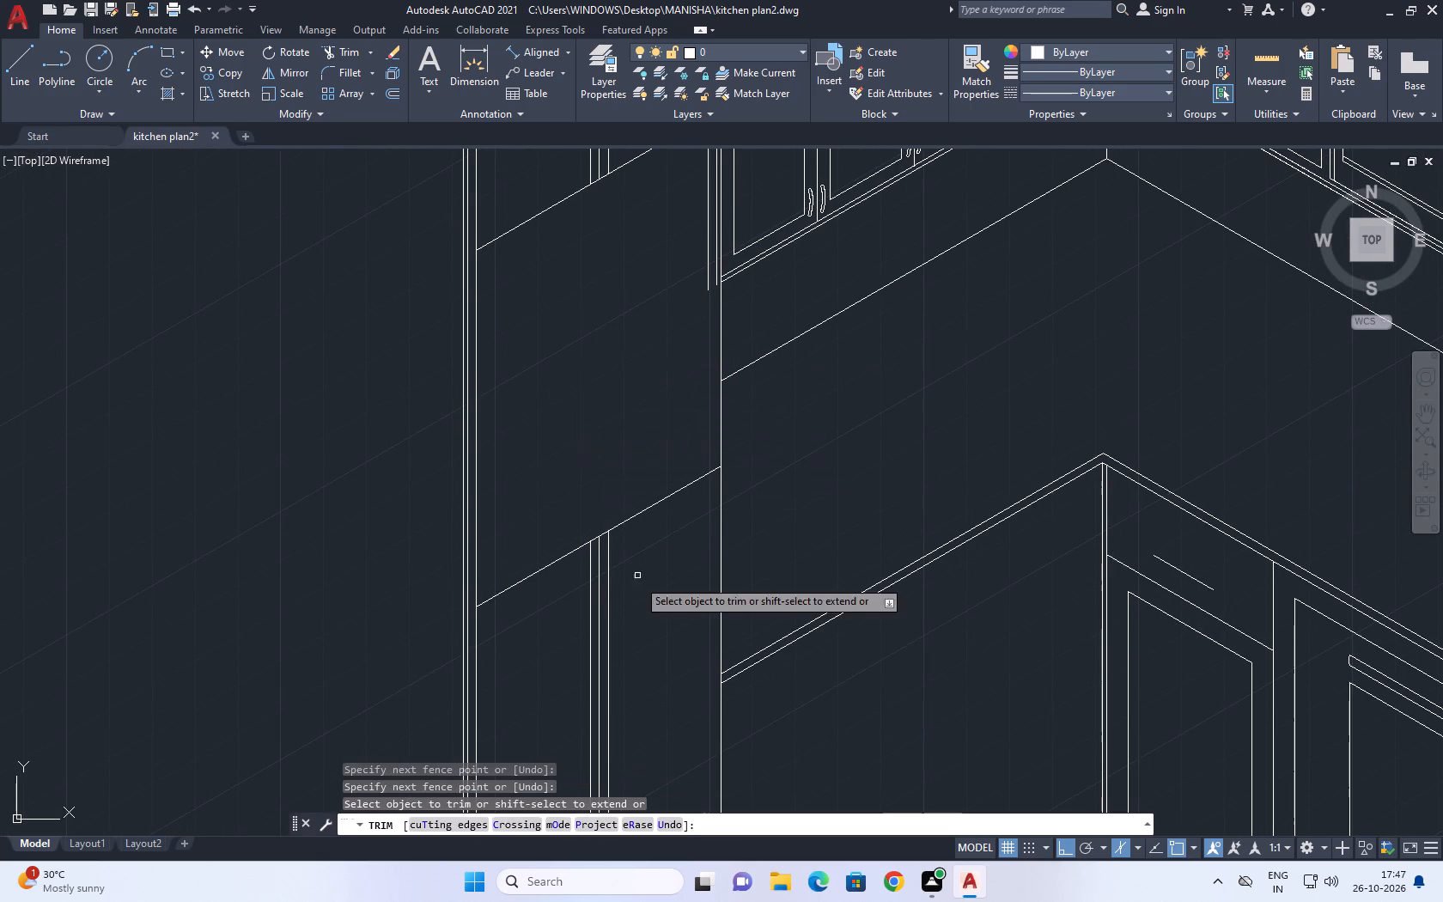
Erase the three remaining vertical divider segments below the lower slanted rail line.
middle_click_drag(661, 512, 739, 326)
key("Escape")
left_click_drag(749, 458, 732, 460)
left_click(660, 528)
key("Delete")
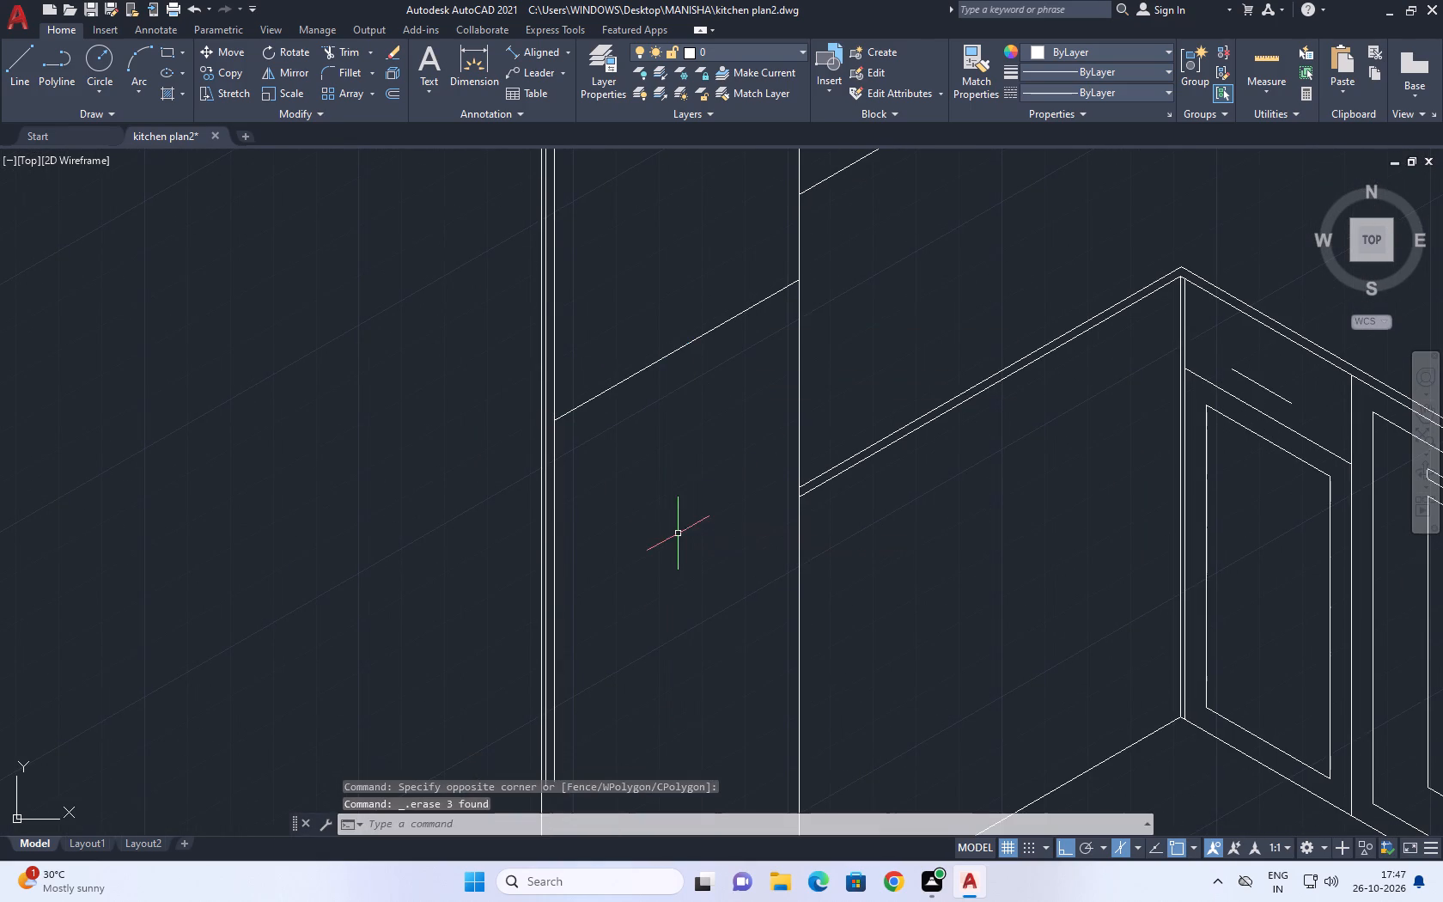
Shorten the vertical line nearest the tall unit's right edge so its lower end meets the upper slanted rail.
middle_click_drag(679, 343, 951, 643)
middle_click_drag(1041, 397, 949, 503)
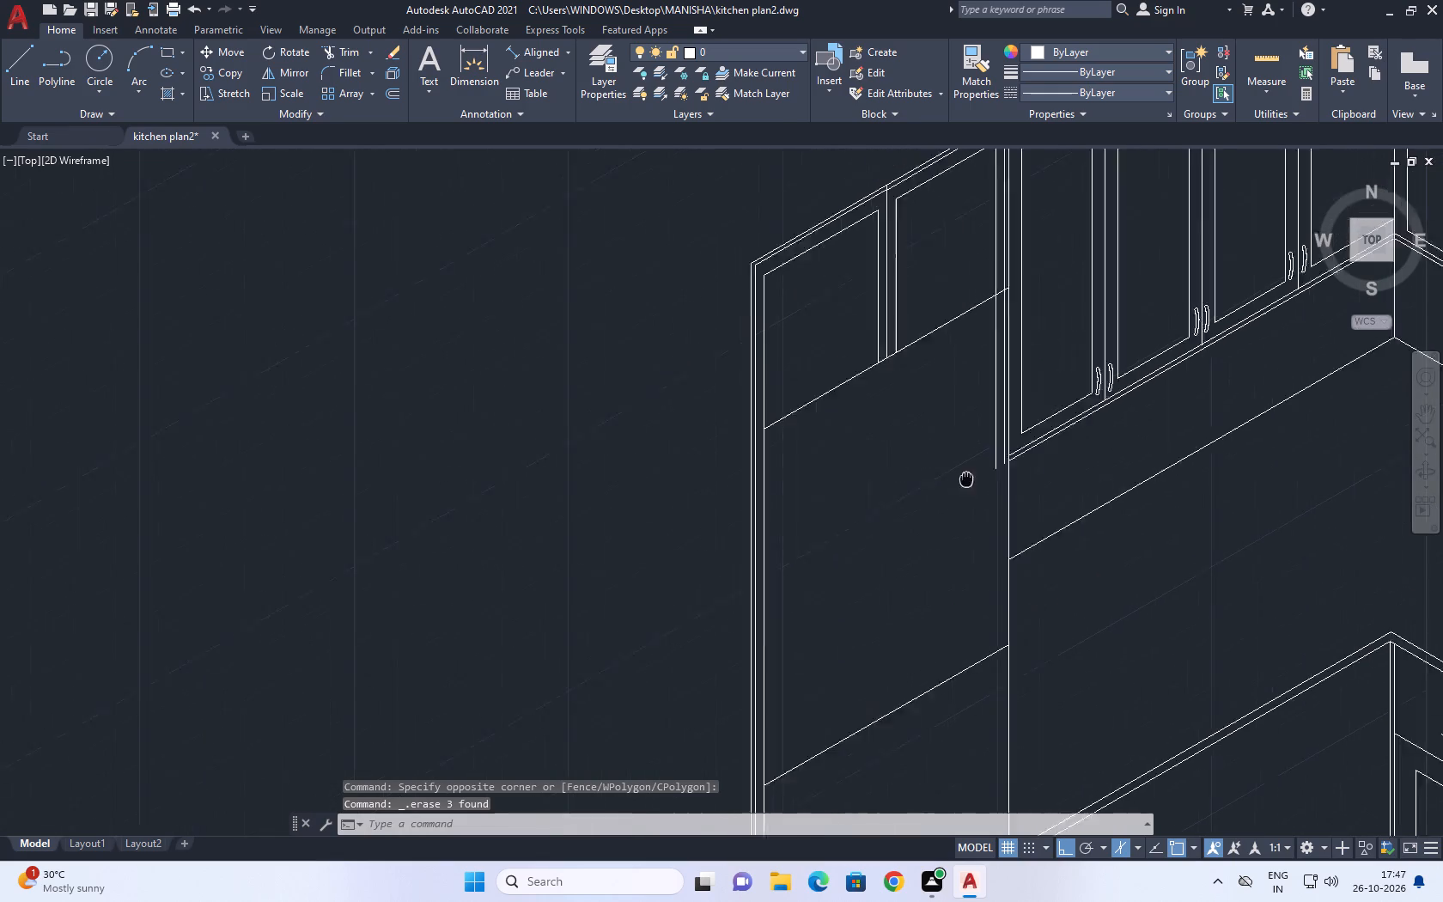
middle_click_drag(949, 503, 918, 578)
scroll(939, 440, "up", 2)
left_click(945, 433)
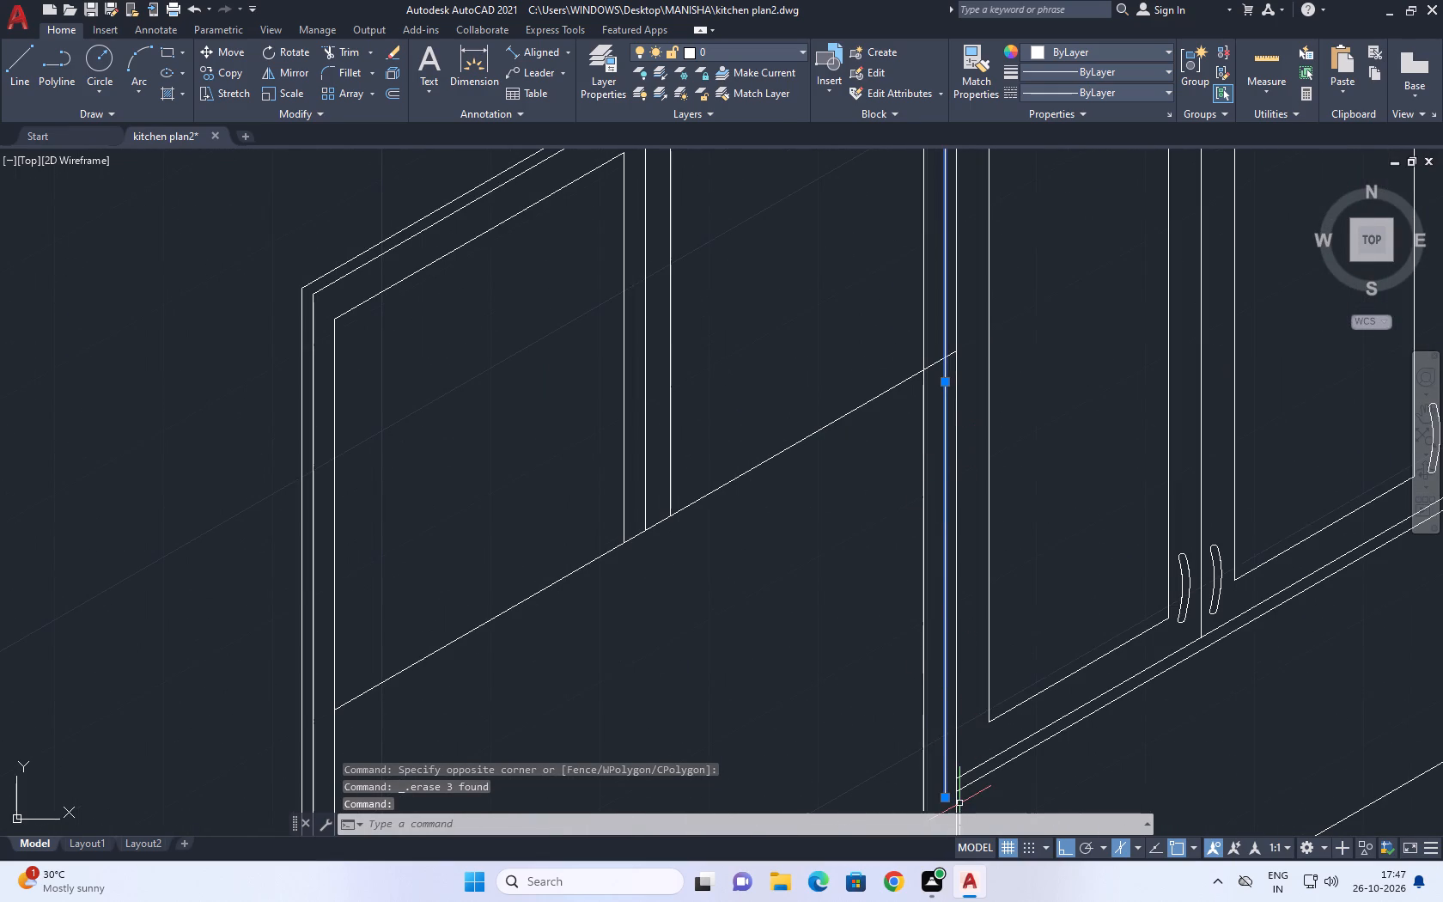
left_click(946, 798)
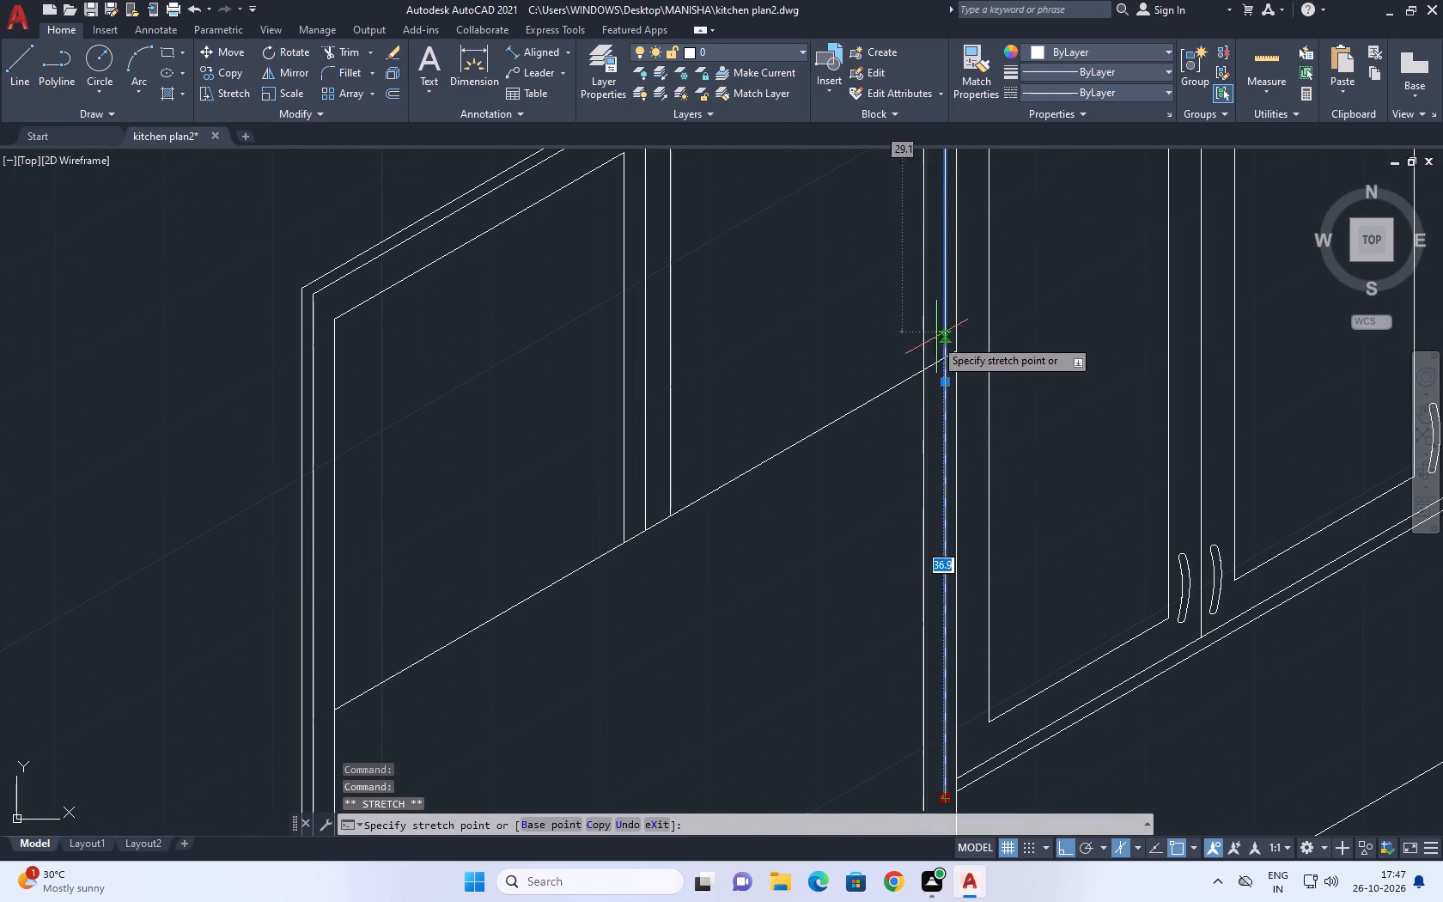
left_click(943, 351)
key("Escape")
Shorten the right door panel's right vertical edge so its lower end meets the upper slanted rail.
left_click(920, 446)
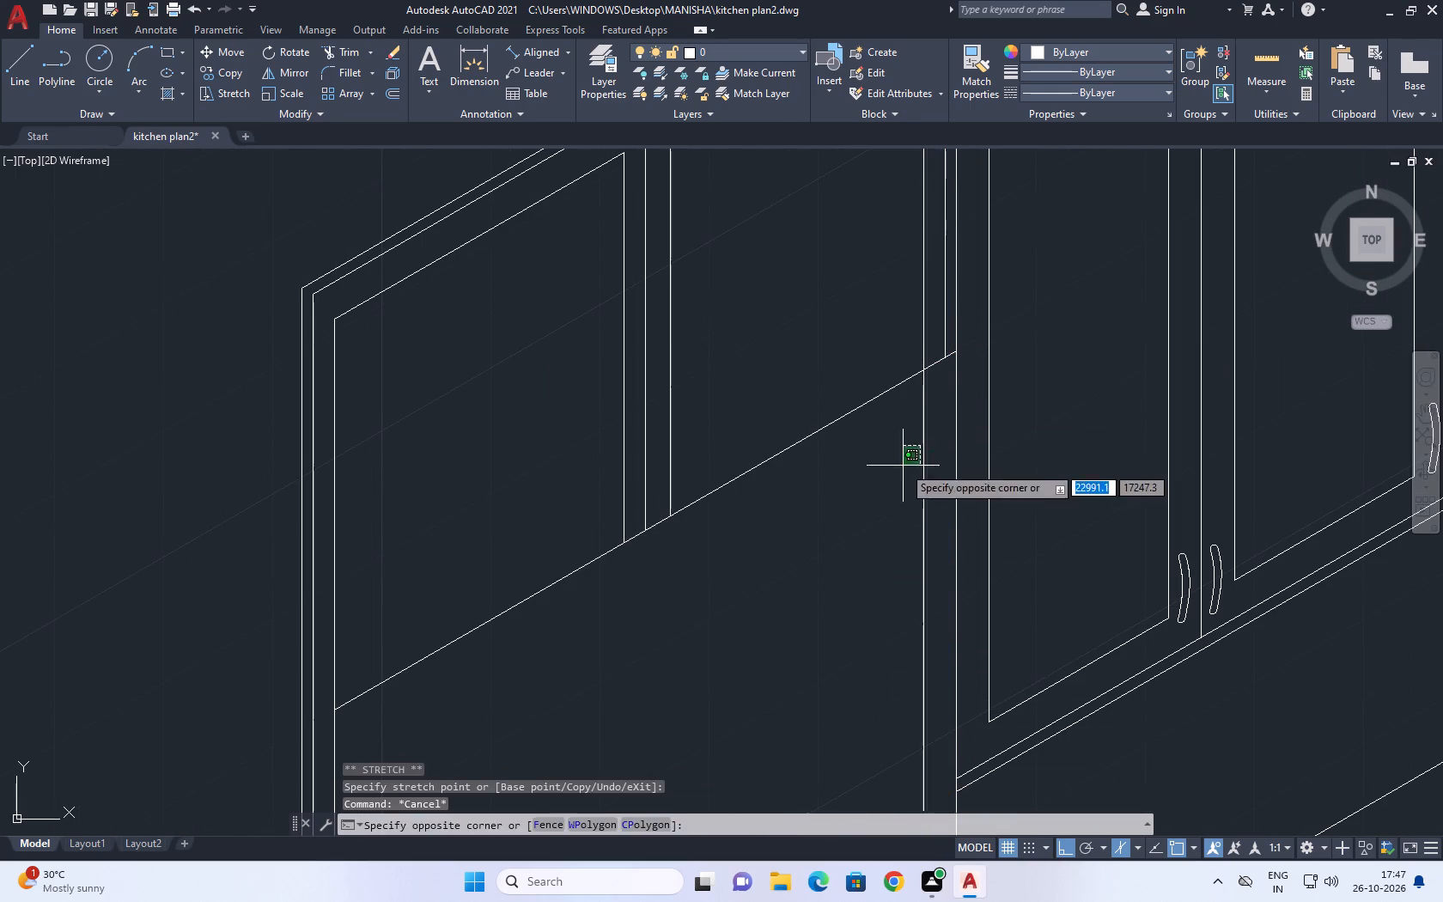
left_click(903, 466)
left_click(927, 469)
left_click_drag(897, 454, 896, 443)
scroll(921, 484, "down", 2)
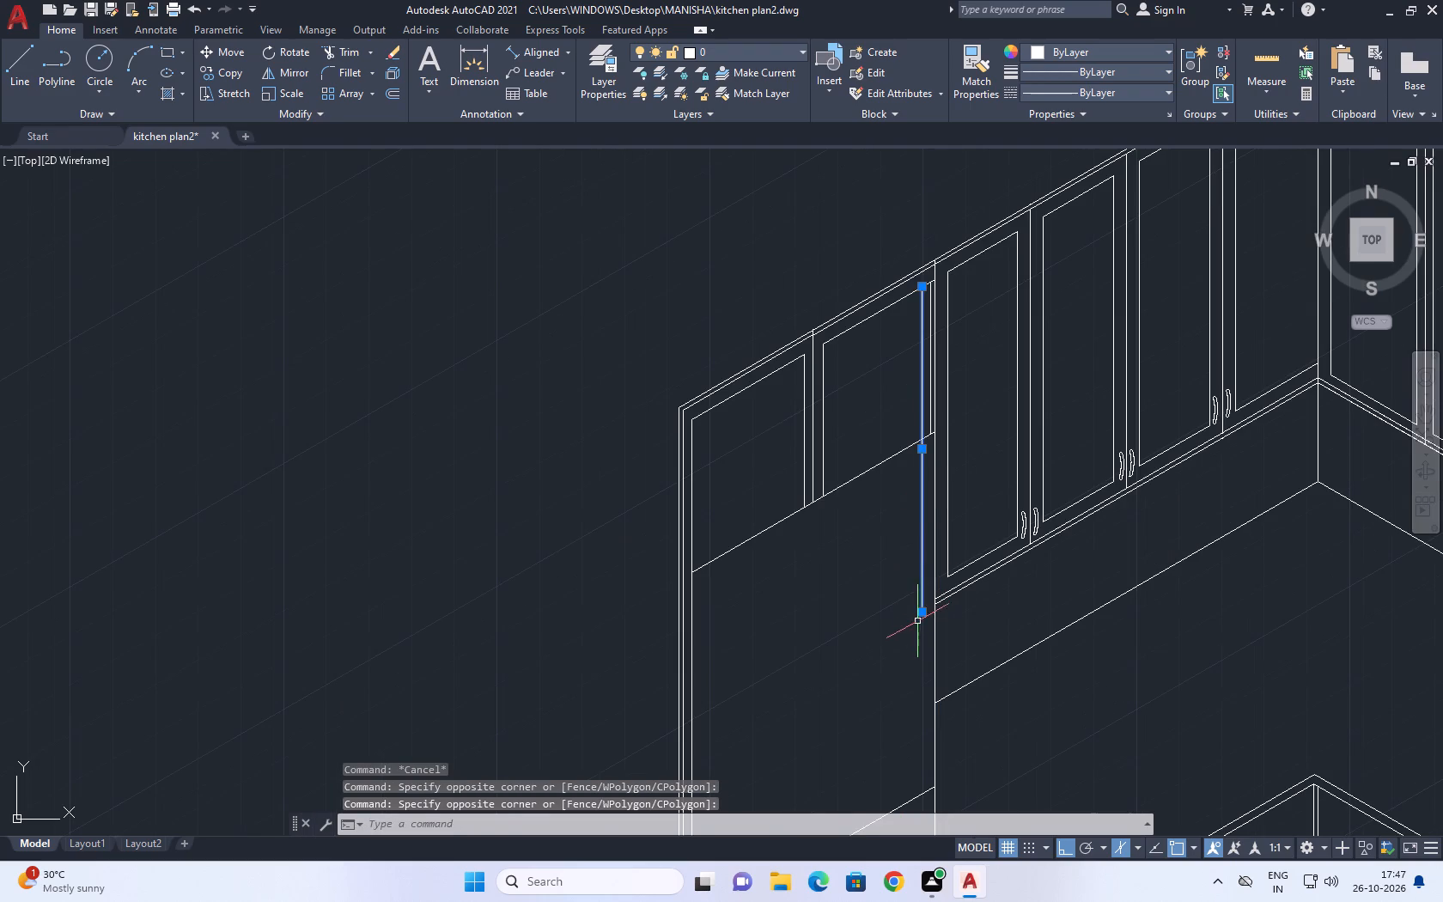
left_click(919, 615)
scroll(933, 442, "up", 3)
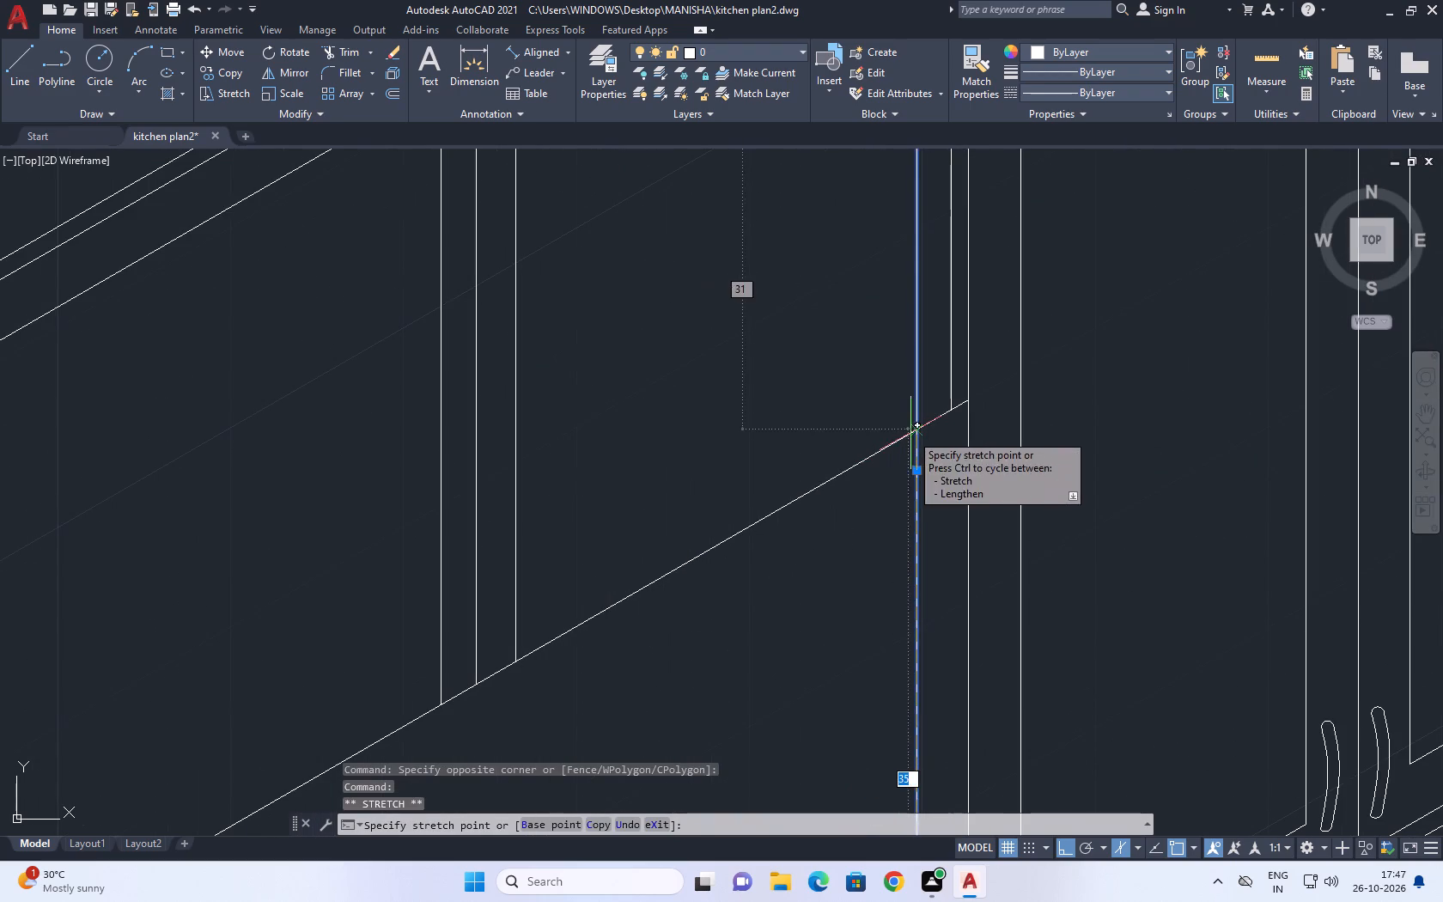
left_click(911, 433)
key("Escape")
Trim the two short pieces of the right door panel's top line extending past its right vertical edge.
scroll(917, 444, "down", 2)
middle_click_drag(941, 455, 942, 535)
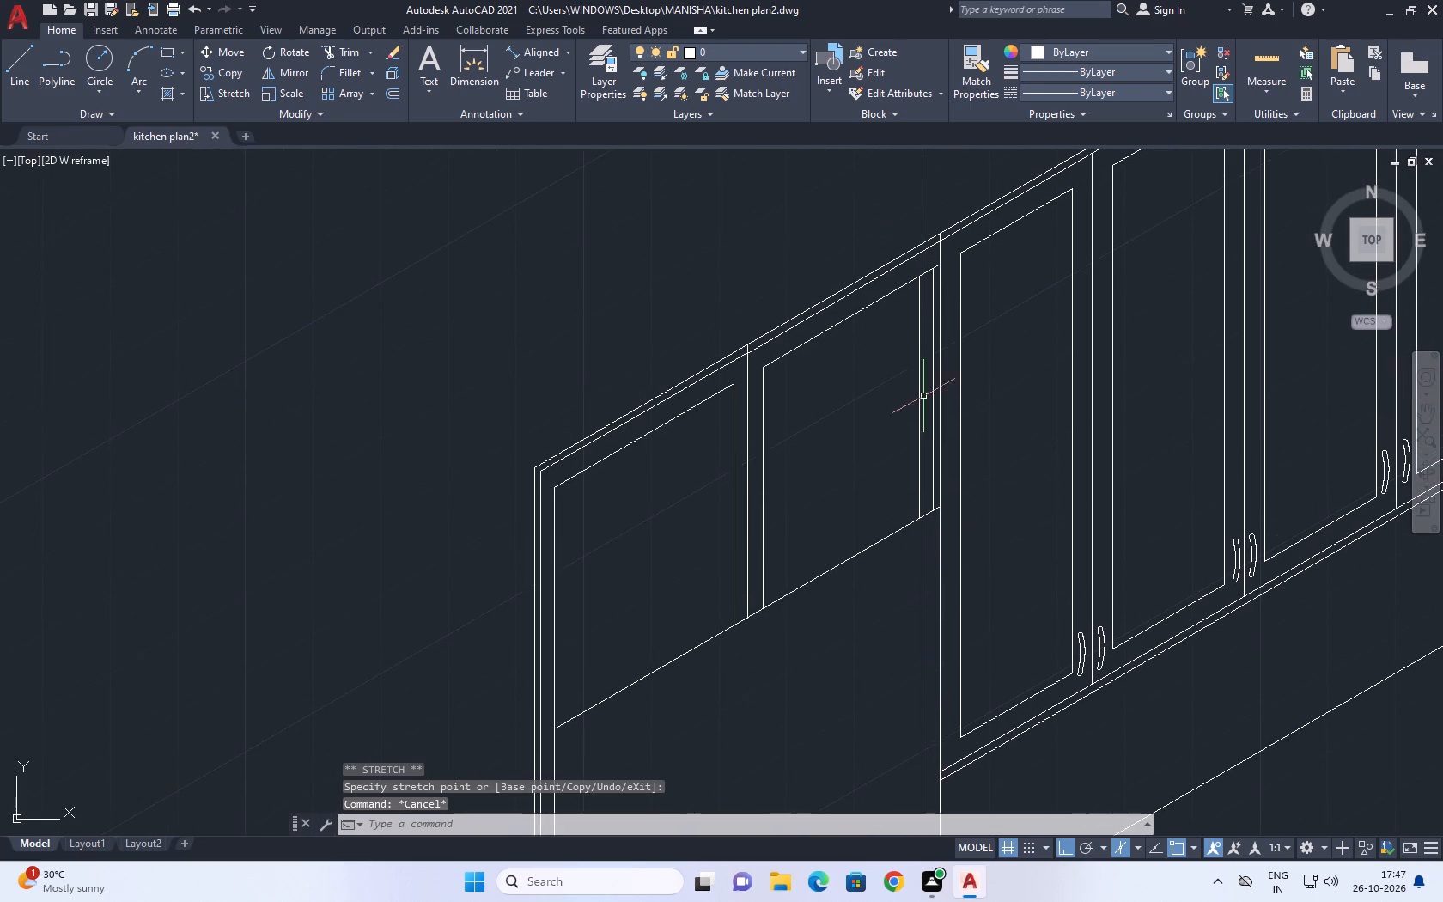
middle_click_drag(919, 303, 929, 322)
type("tr")
key("space")
scroll(925, 285, "up", 2)
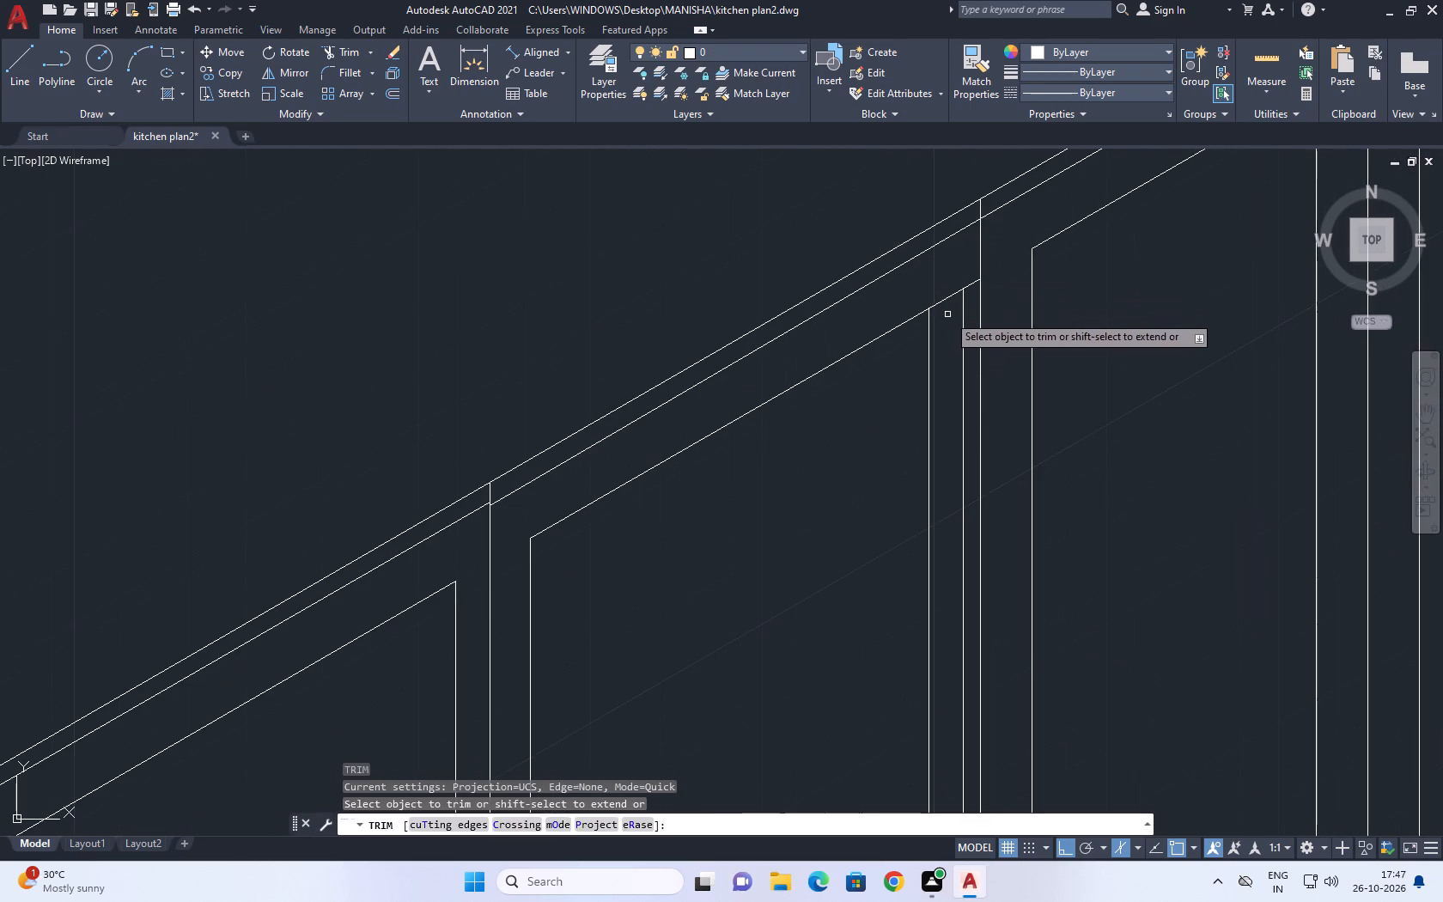
left_click(940, 296)
left_click(944, 309)
left_click(973, 283)
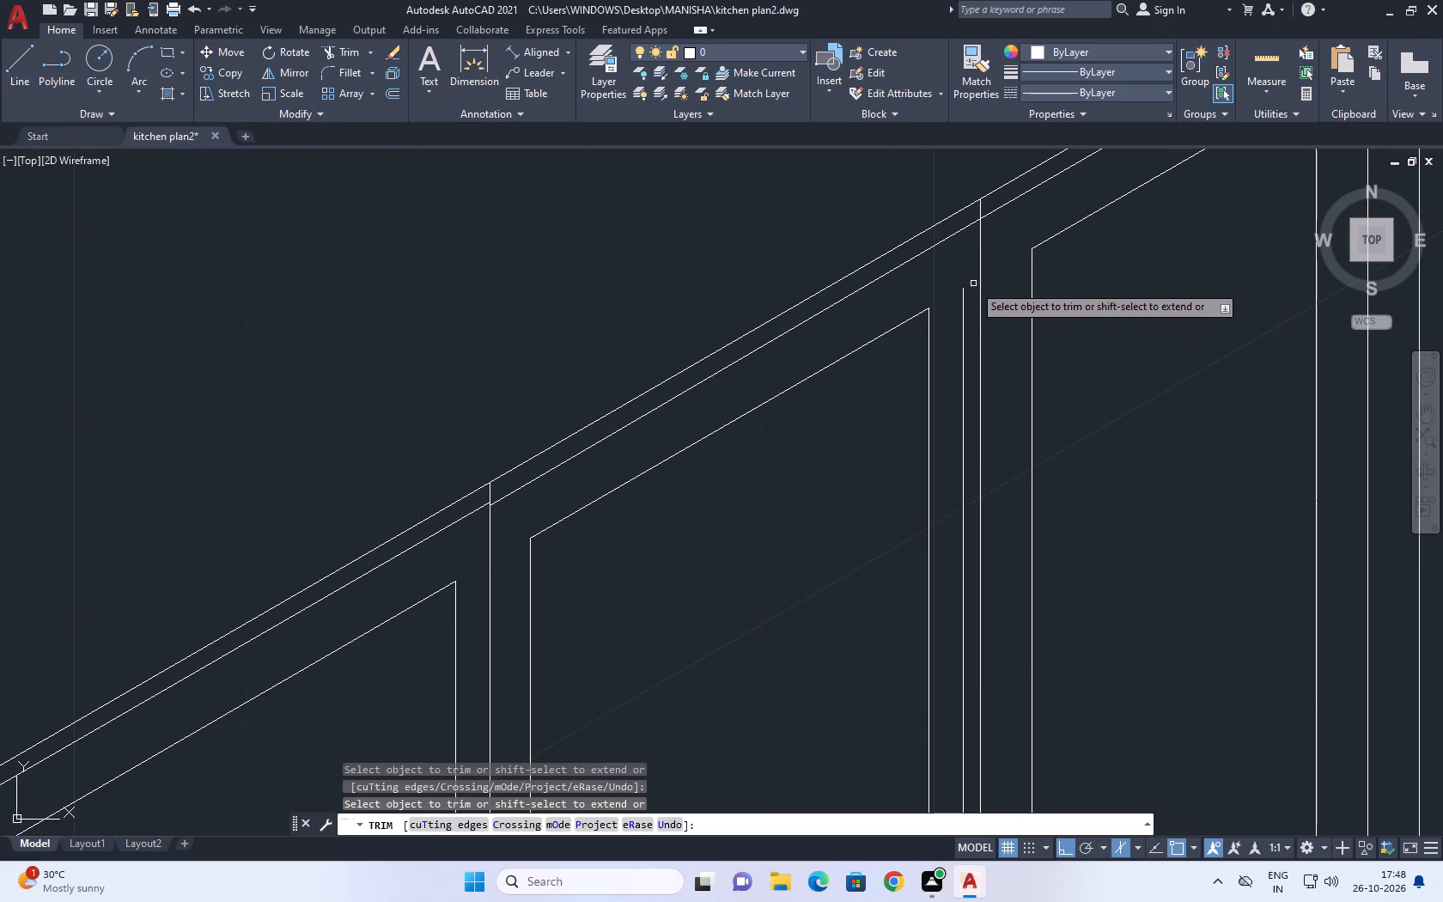
key("Escape")
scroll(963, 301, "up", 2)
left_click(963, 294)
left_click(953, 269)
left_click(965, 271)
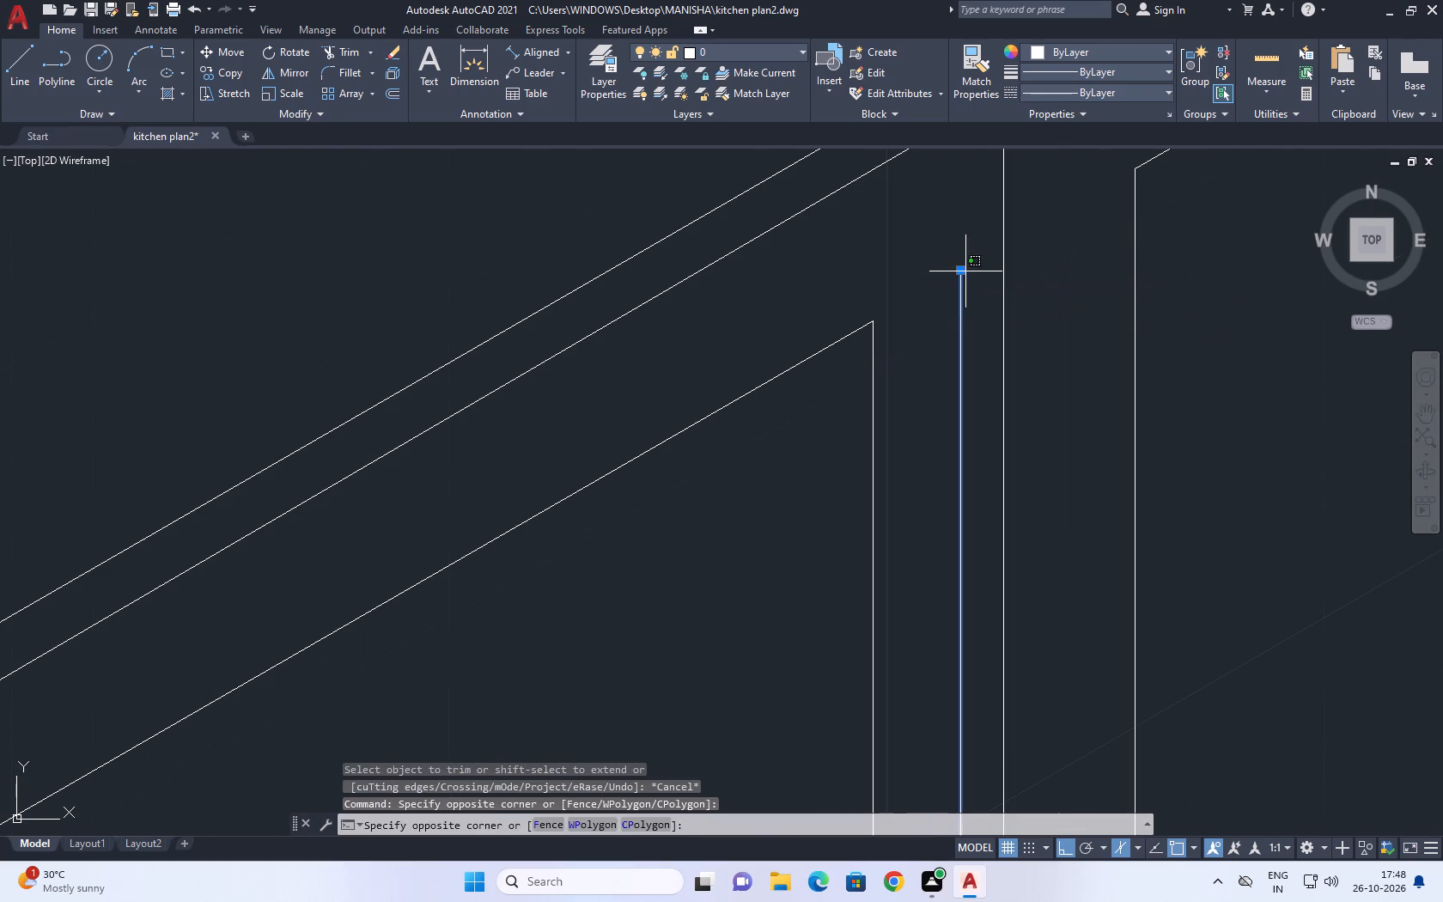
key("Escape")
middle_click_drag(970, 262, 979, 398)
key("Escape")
Extend the vertical line beside the tall unit's right edge up to the inner top frame line.
key("e")
key("x")
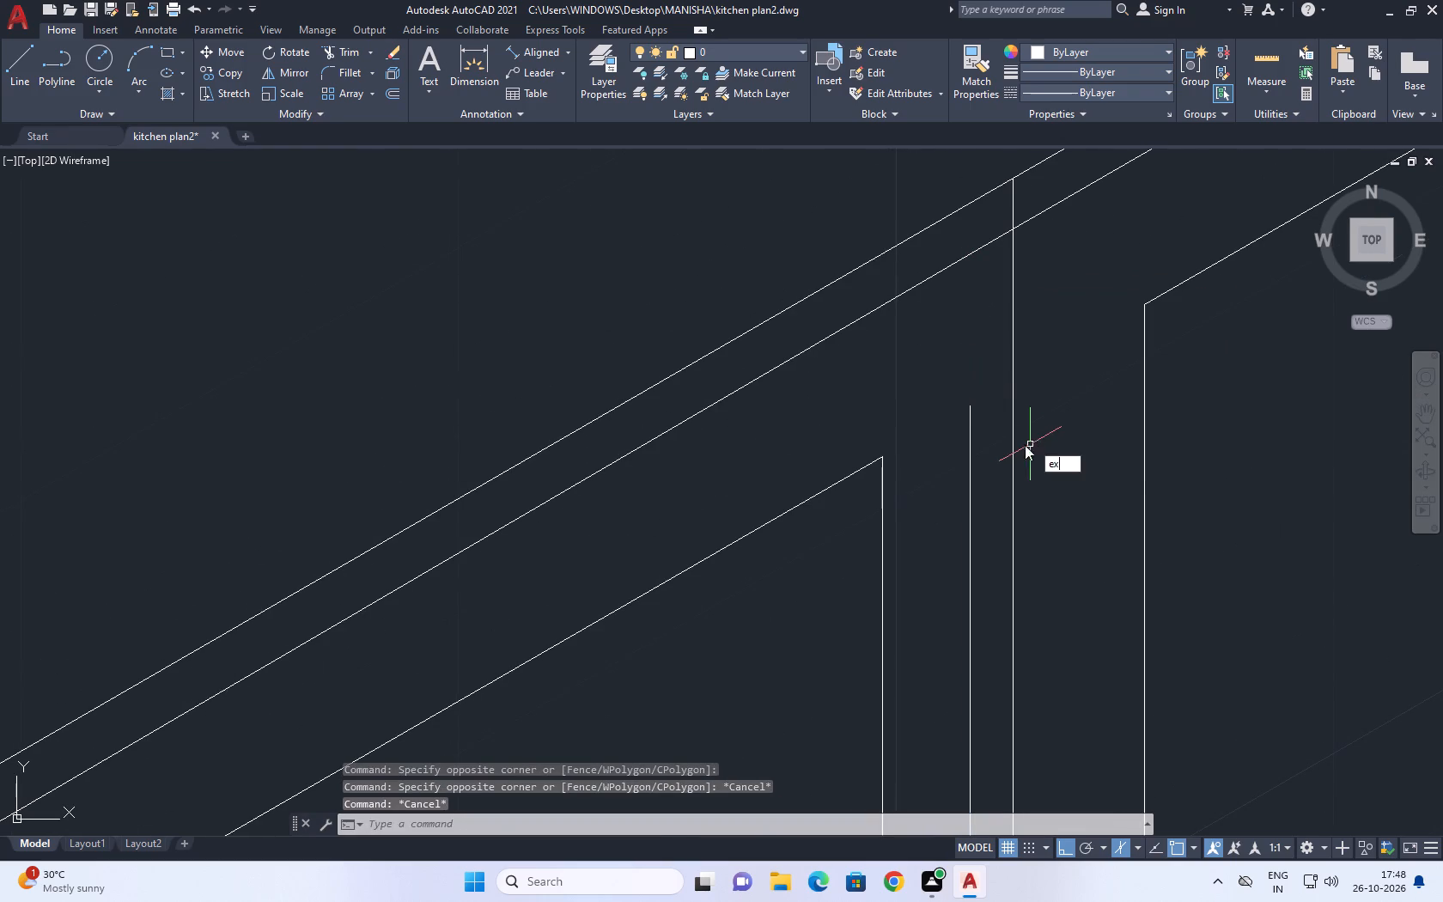
key("space")
left_click(985, 411)
left_click(930, 441)
key("Escape")
Trim the tall unit's right edge line where it crosses the gap between the two top frame lines.
scroll(953, 417, "down", 5)
middle_click_drag(1014, 446, 1005, 440)
scroll(963, 401, "up", 2)
key("t")
type("r")
key("space")
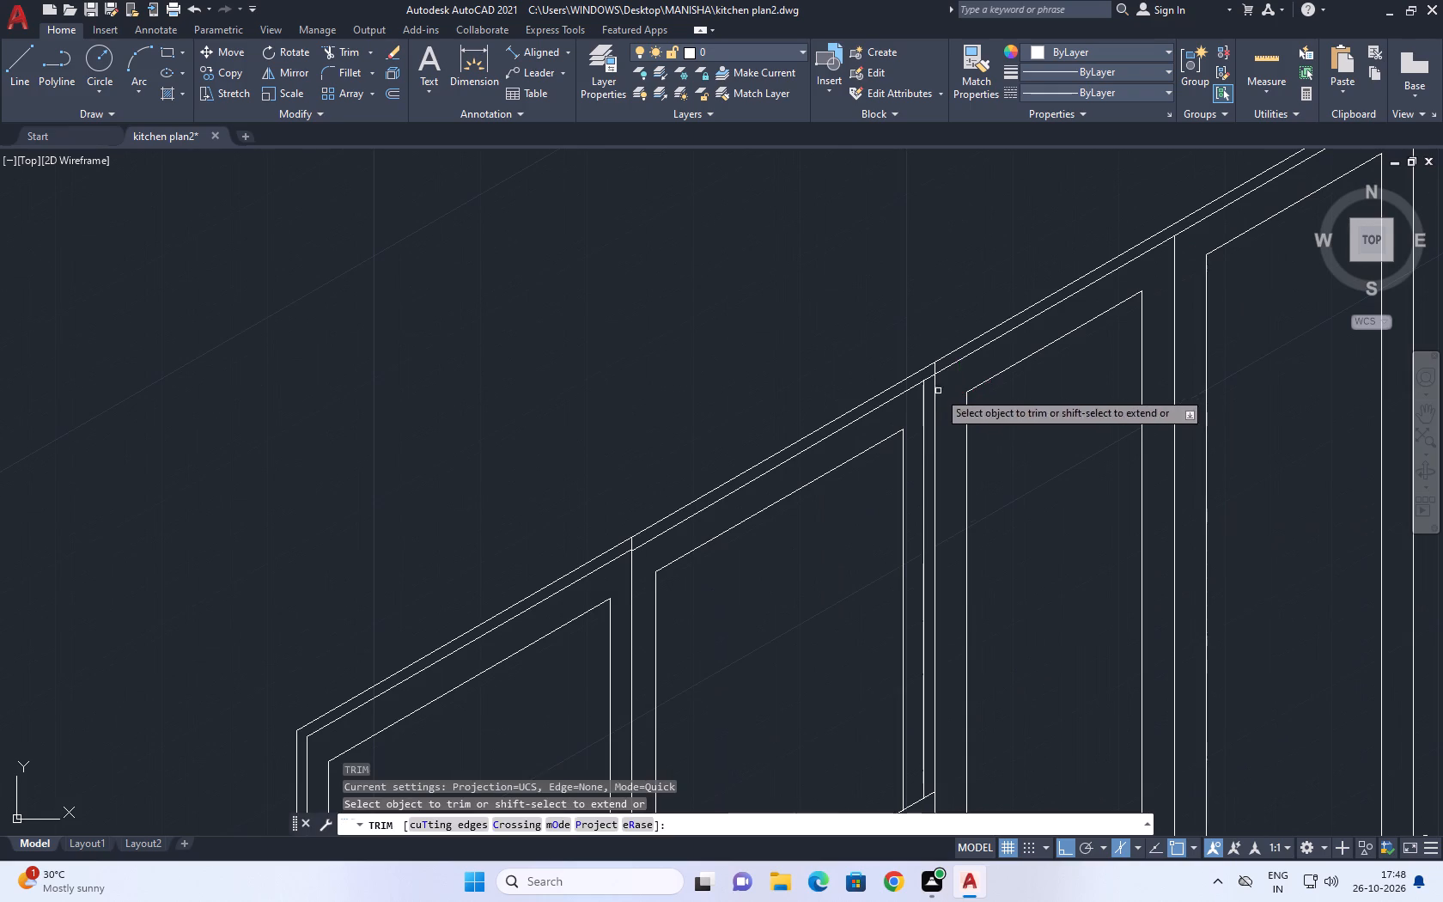
scroll(926, 386, "up", 3)
left_click(925, 356)
scroll(929, 396, "down", 7)
key("Escape")
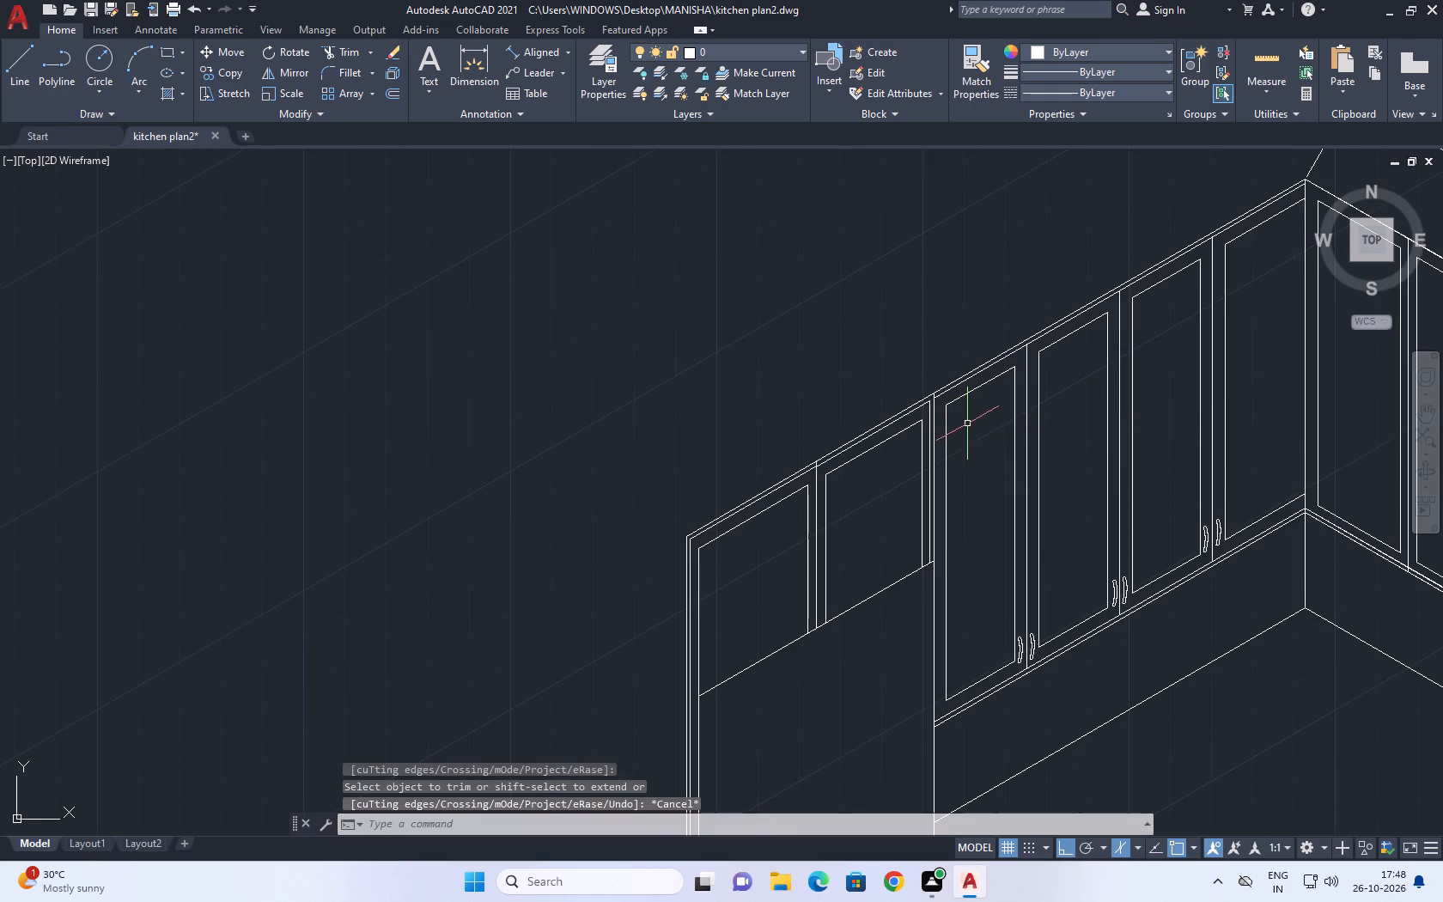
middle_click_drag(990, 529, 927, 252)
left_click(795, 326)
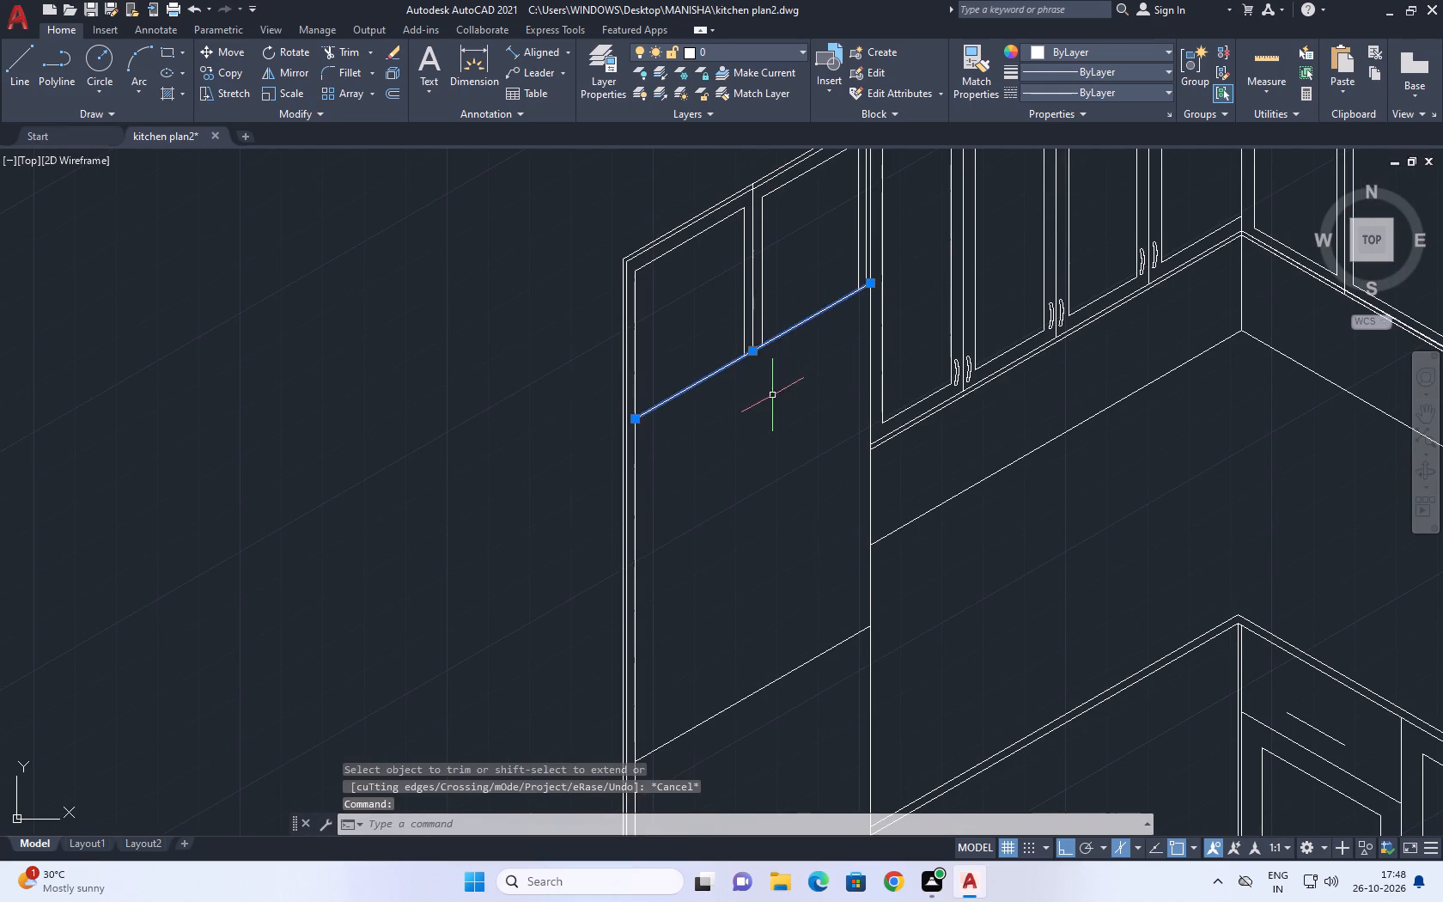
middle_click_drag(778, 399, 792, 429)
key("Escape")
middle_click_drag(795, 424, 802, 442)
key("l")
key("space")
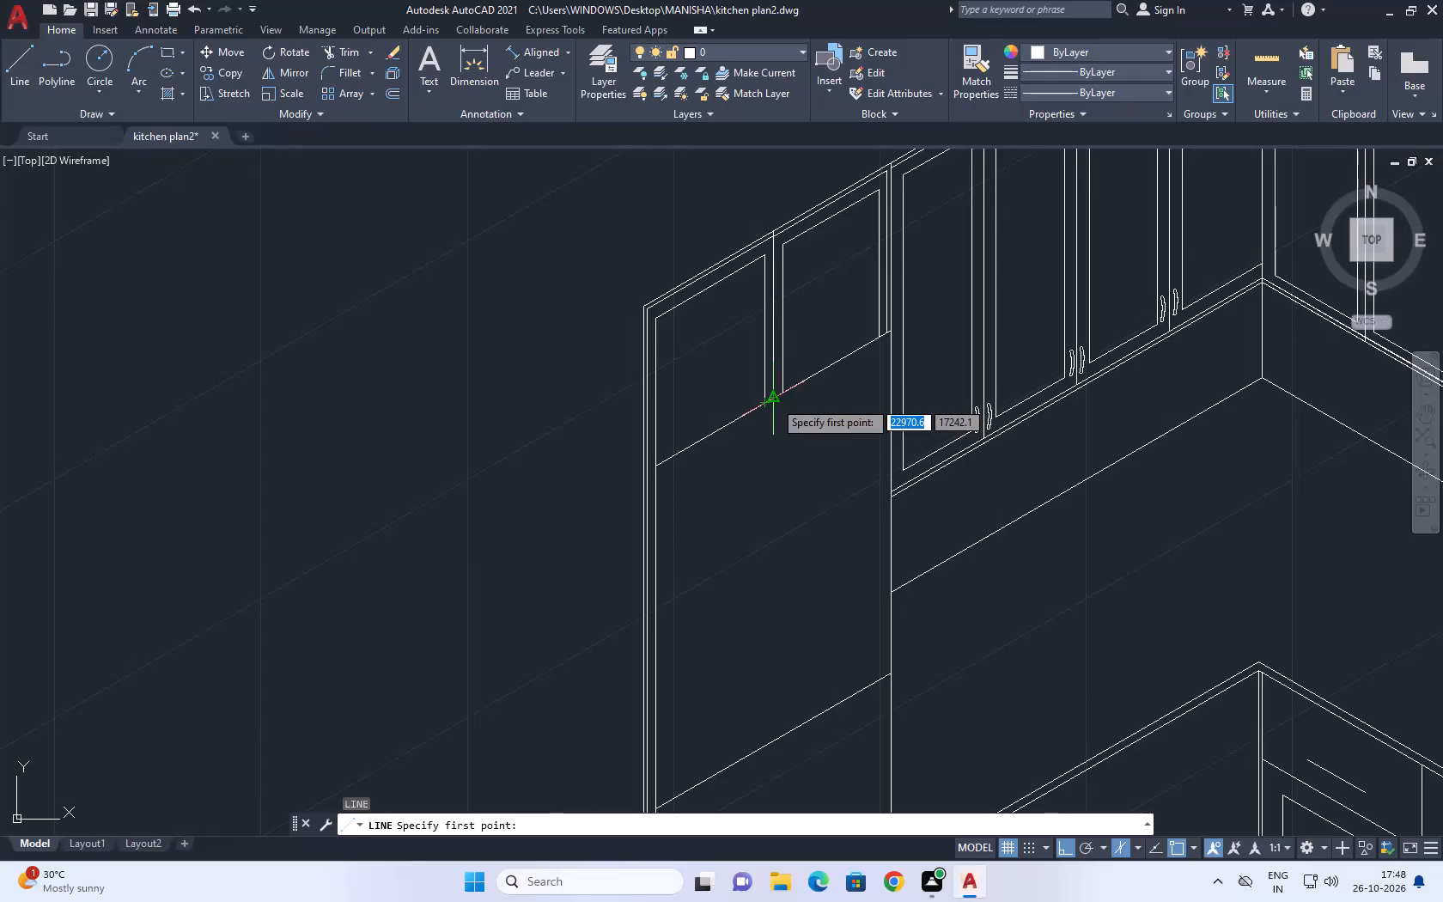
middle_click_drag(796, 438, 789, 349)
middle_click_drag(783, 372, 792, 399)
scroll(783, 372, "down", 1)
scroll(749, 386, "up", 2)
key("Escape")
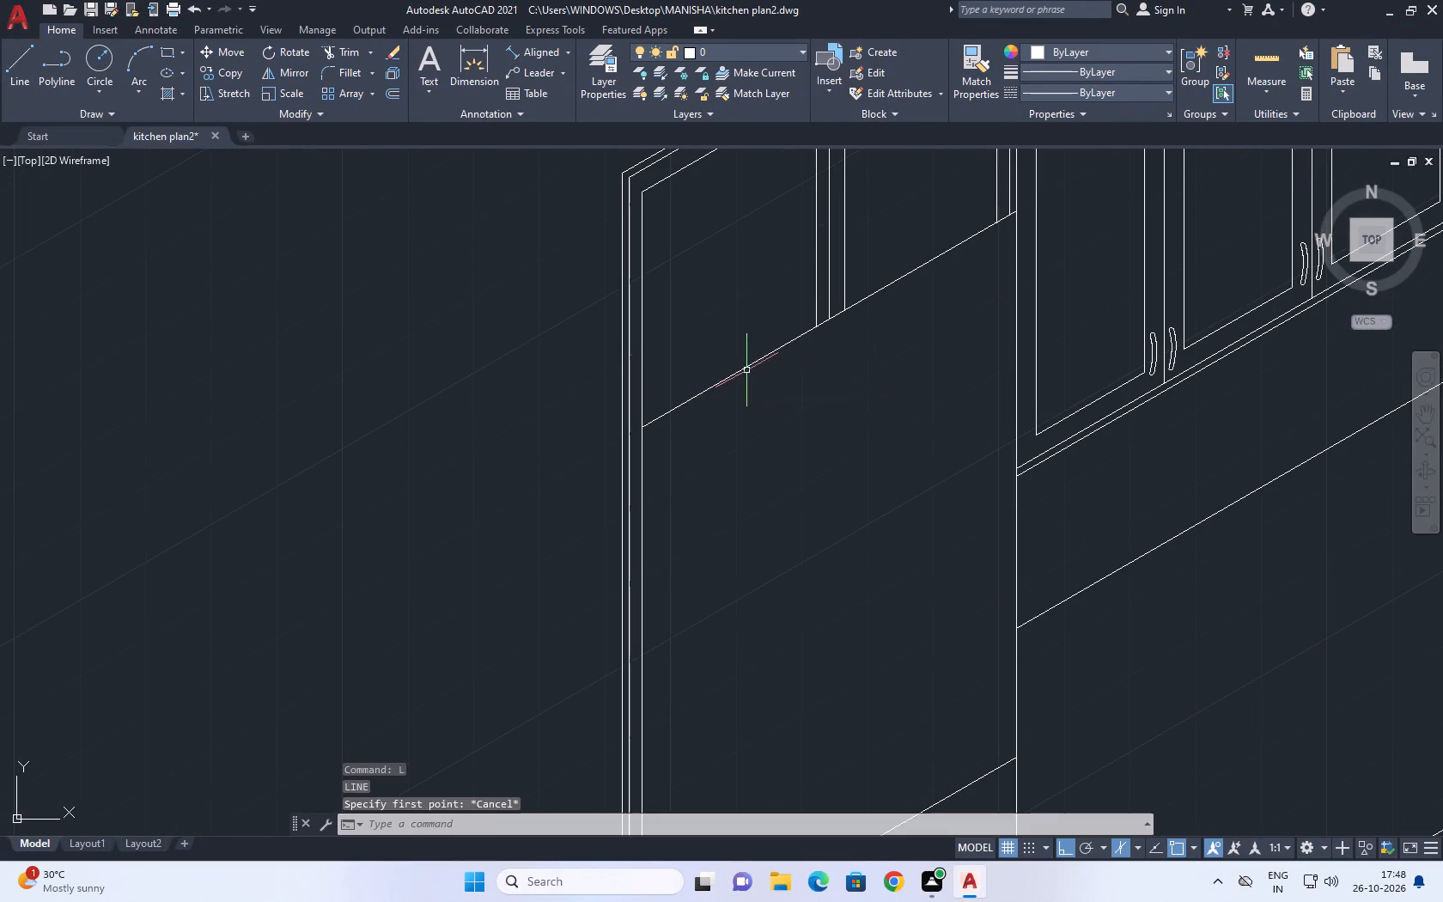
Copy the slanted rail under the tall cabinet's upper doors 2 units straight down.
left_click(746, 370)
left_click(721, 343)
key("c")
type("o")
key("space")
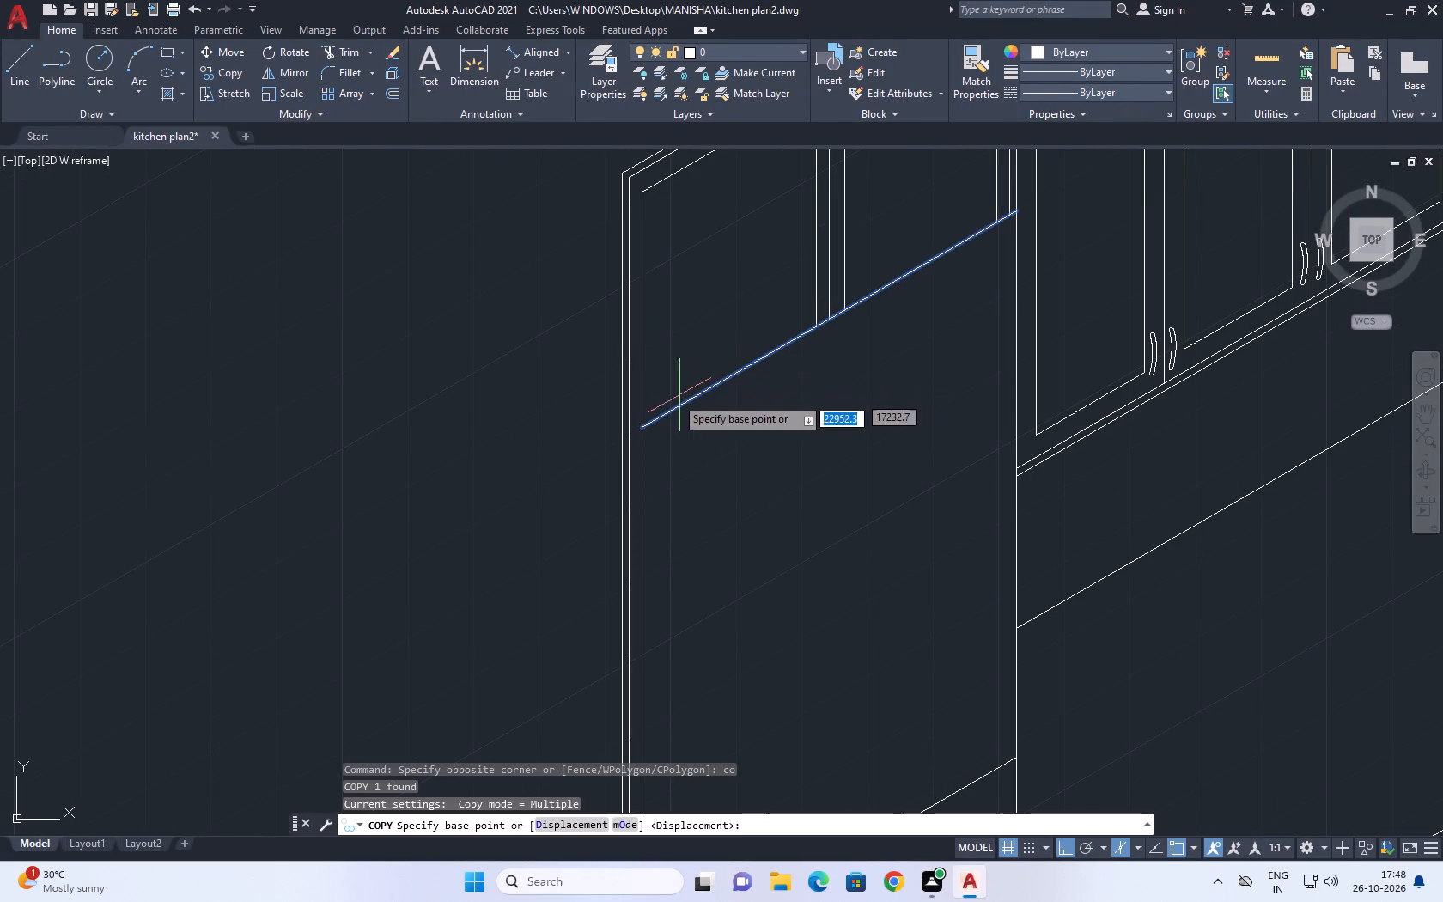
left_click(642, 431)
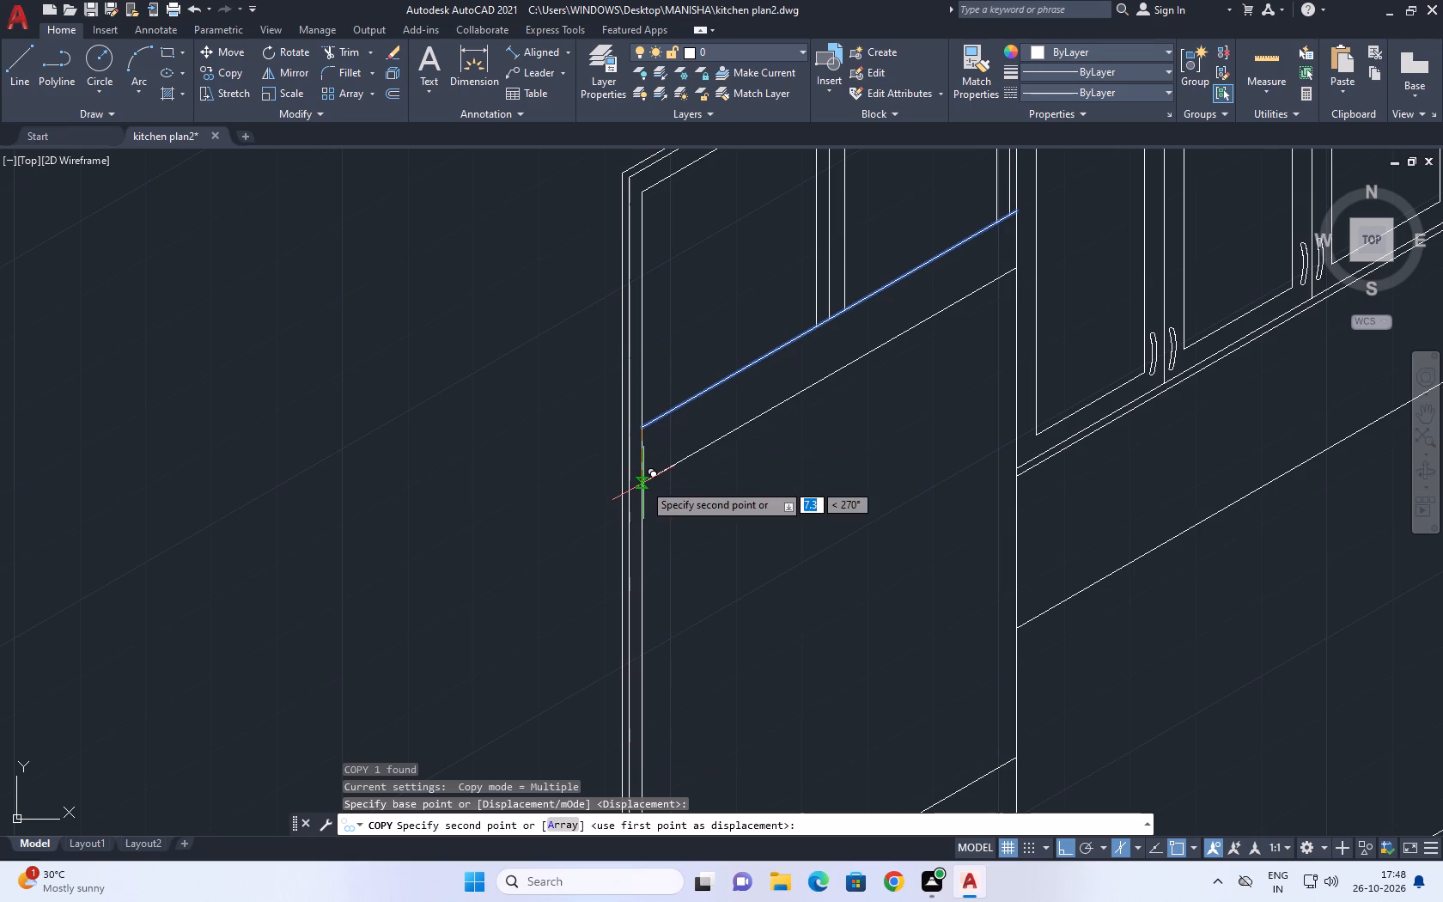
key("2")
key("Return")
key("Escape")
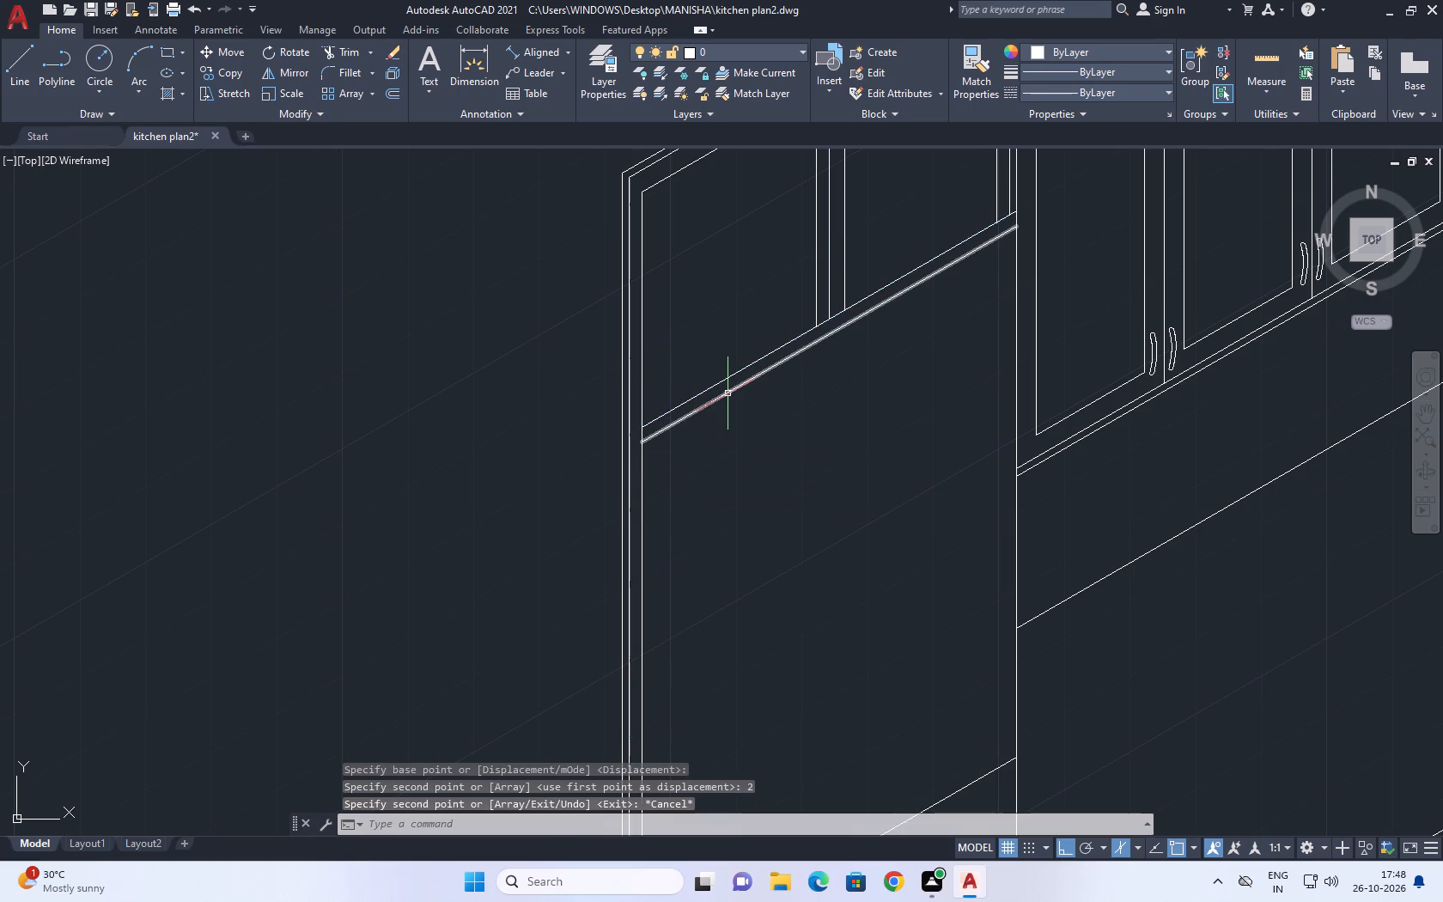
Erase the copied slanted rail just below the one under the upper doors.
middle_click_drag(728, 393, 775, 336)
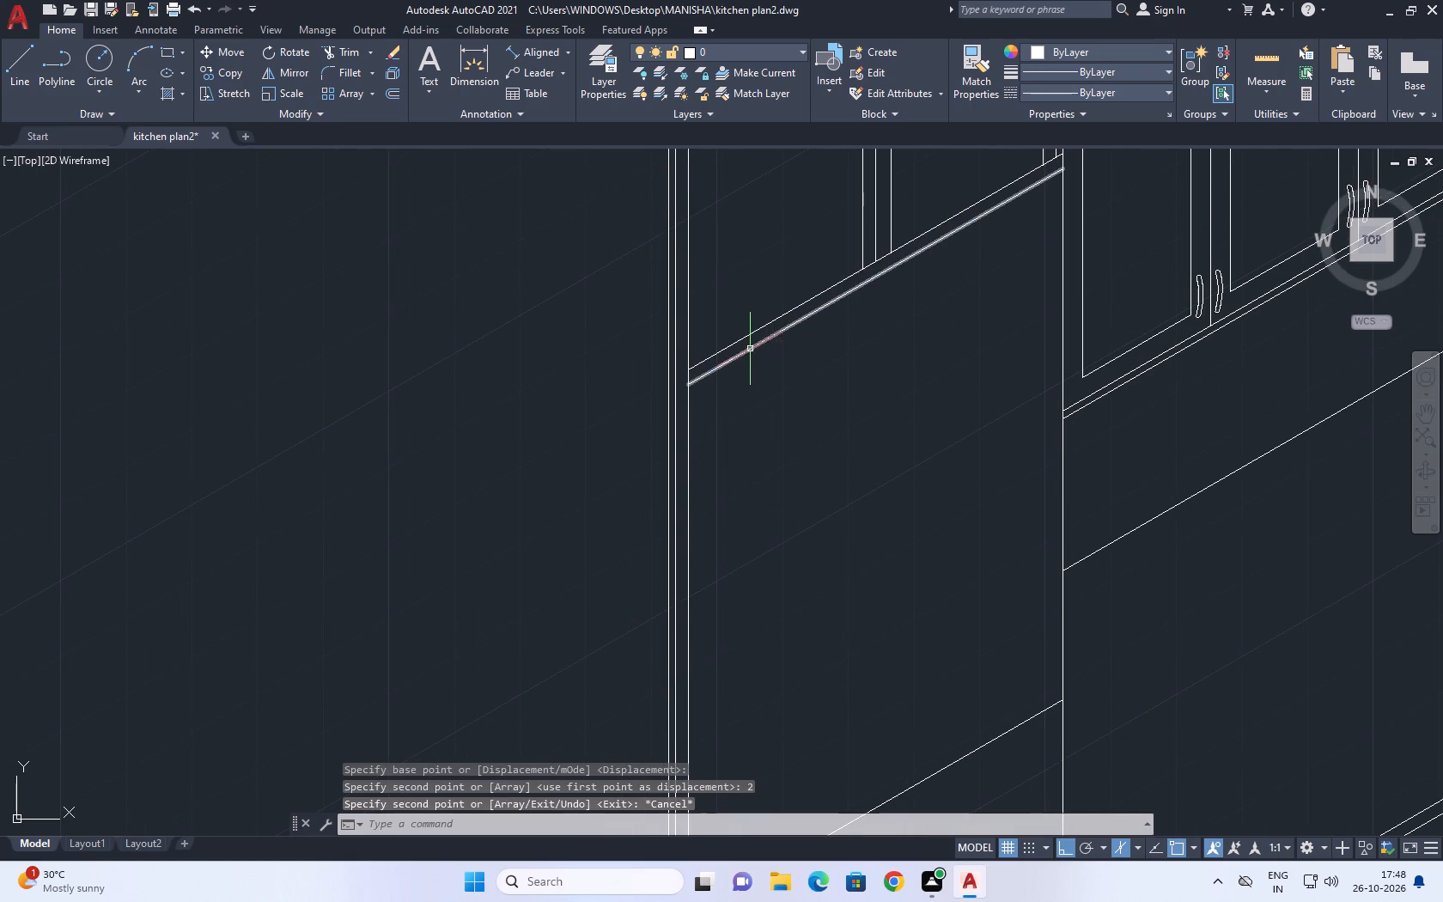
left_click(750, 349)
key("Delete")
Copy the slanted rail under the tall cabinet's upper doors 0.5 units straight down.
left_click_drag(741, 258, 744, 268)
left_click(742, 390)
left_click(728, 345)
key("c")
type("o")
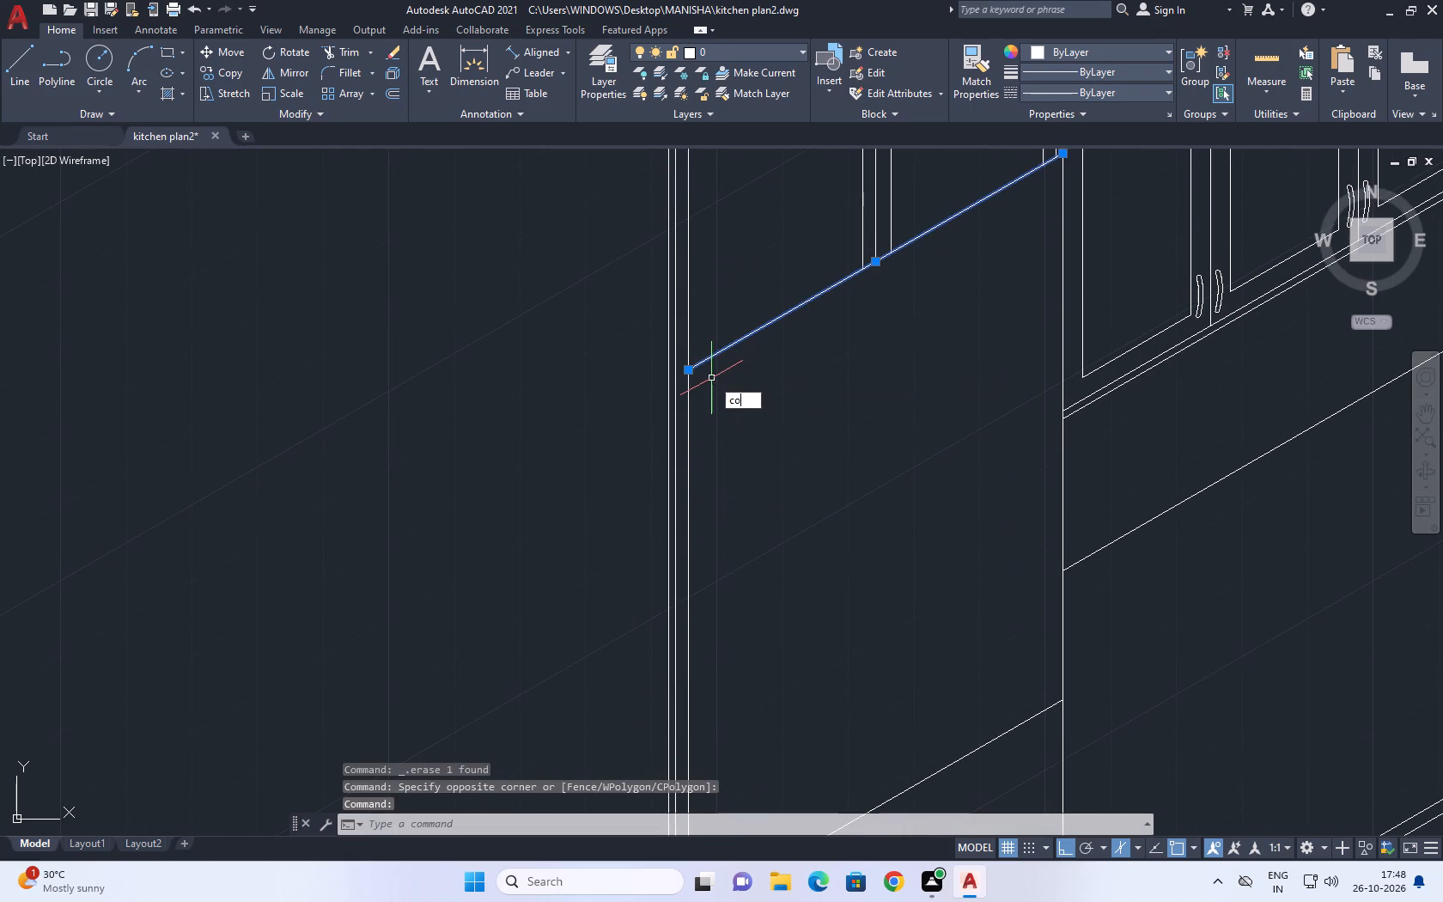
key("space")
left_click(691, 369)
type("0.5")
key("Return")
key("Escape")
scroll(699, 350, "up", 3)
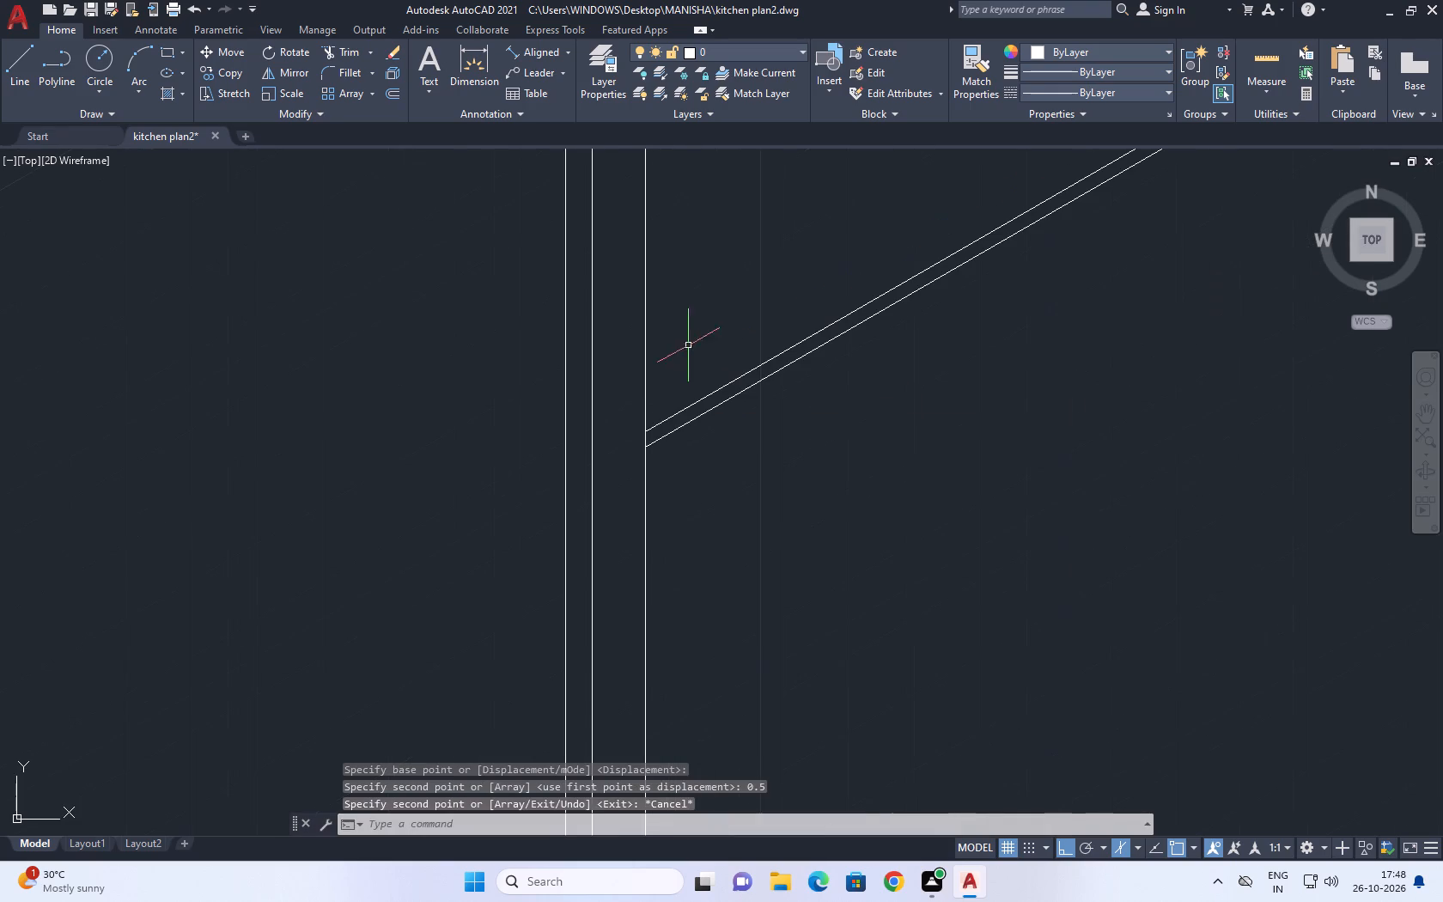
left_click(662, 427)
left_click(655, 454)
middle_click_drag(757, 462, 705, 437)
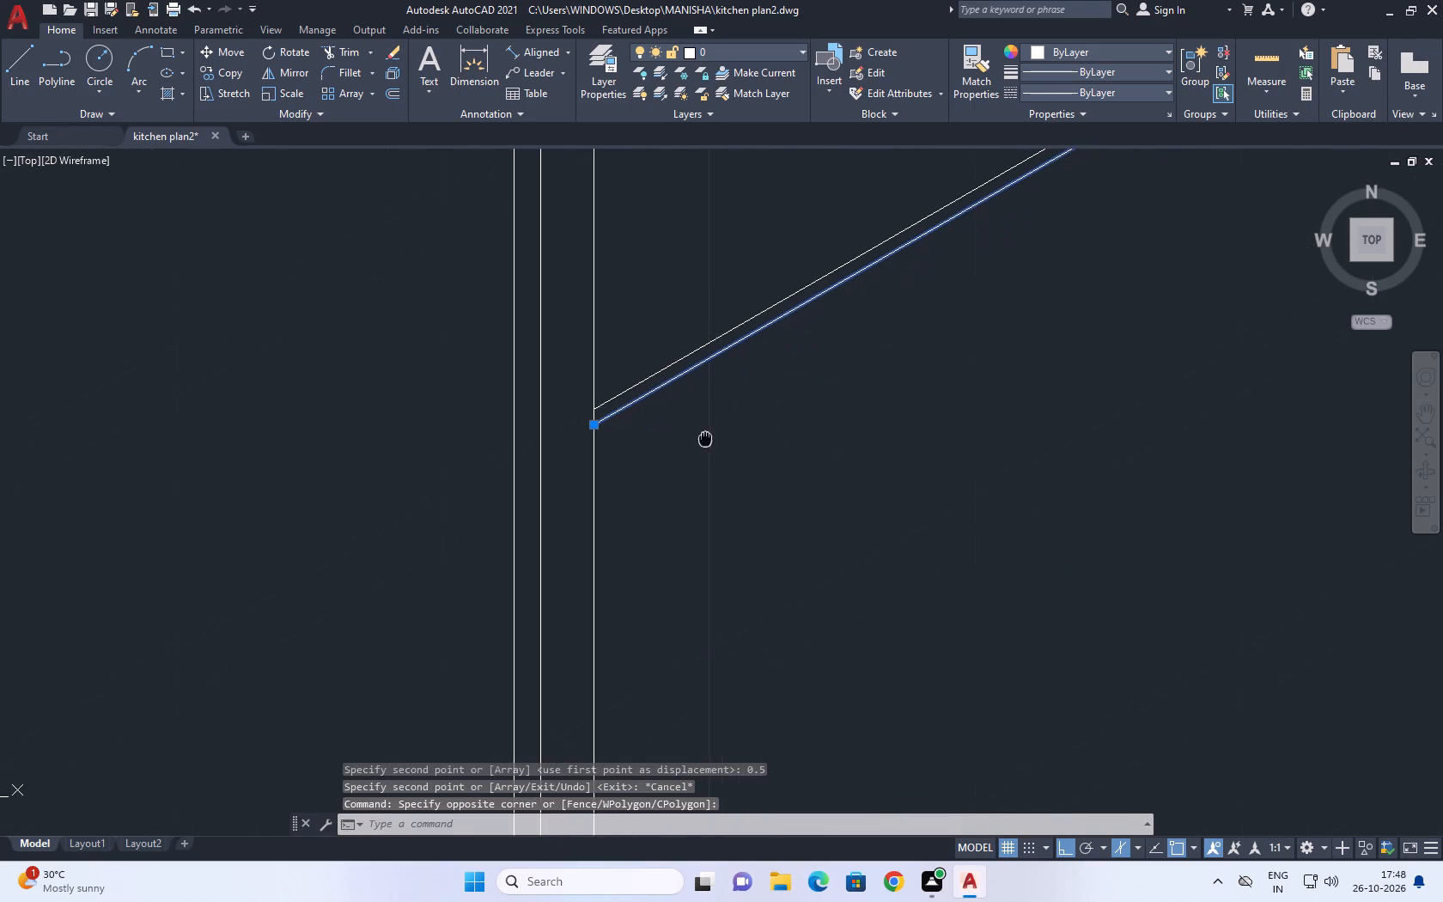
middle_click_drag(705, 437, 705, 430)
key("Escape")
Draw a vertical divider line about 72 units long from the middle of the lower rail line down to the next slanted line.
scroll(706, 418, "down", 2)
key("l")
key("space")
scroll(740, 424, "down", 2)
scroll(807, 375, "up", 4)
left_click(845, 341)
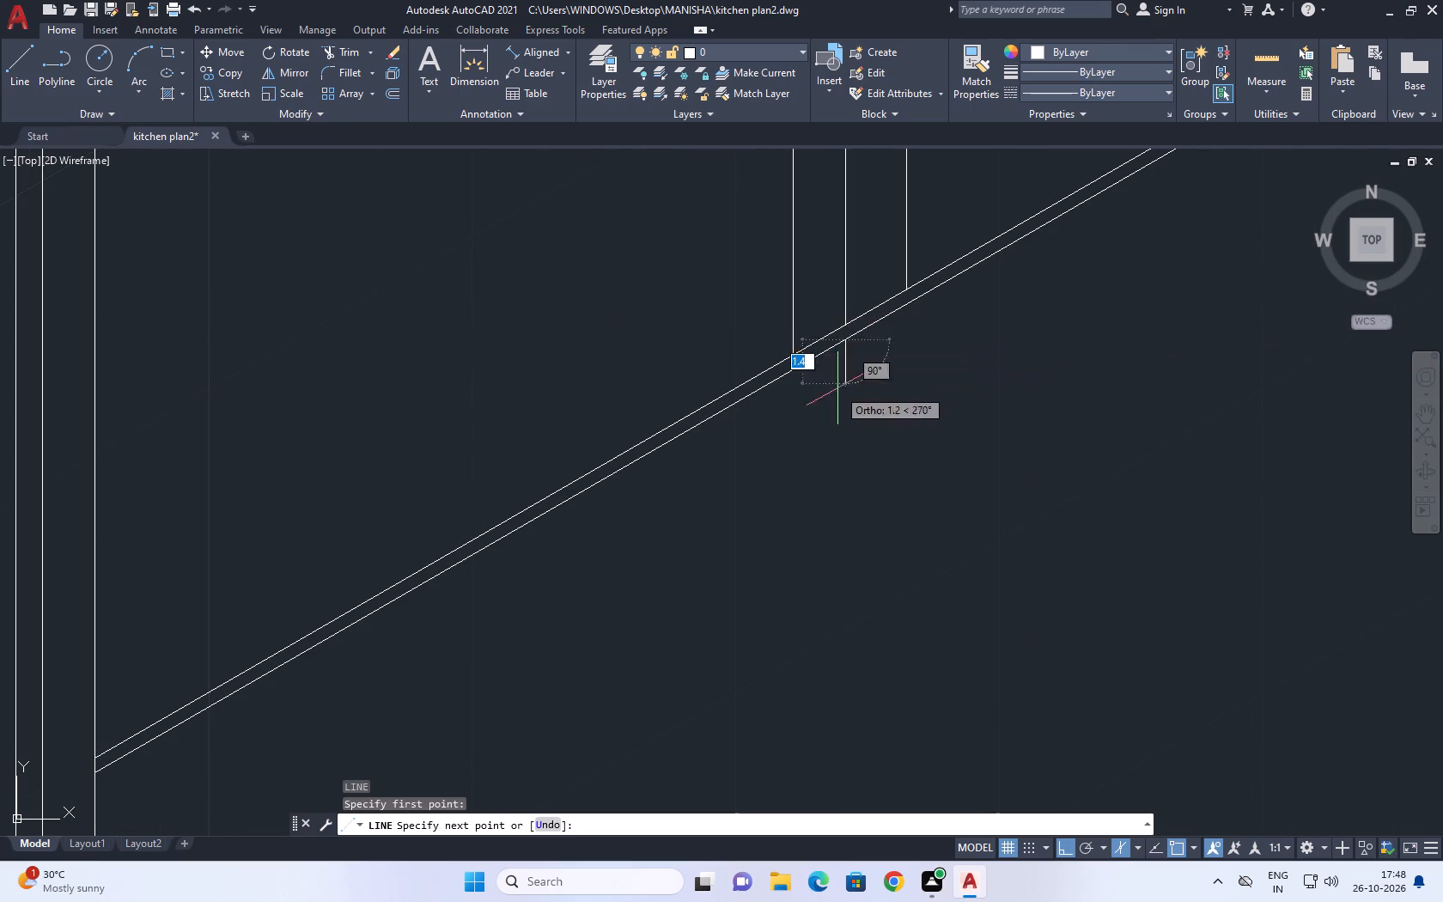
scroll(867, 430, "down", 3)
middle_click_drag(895, 517, 797, 169)
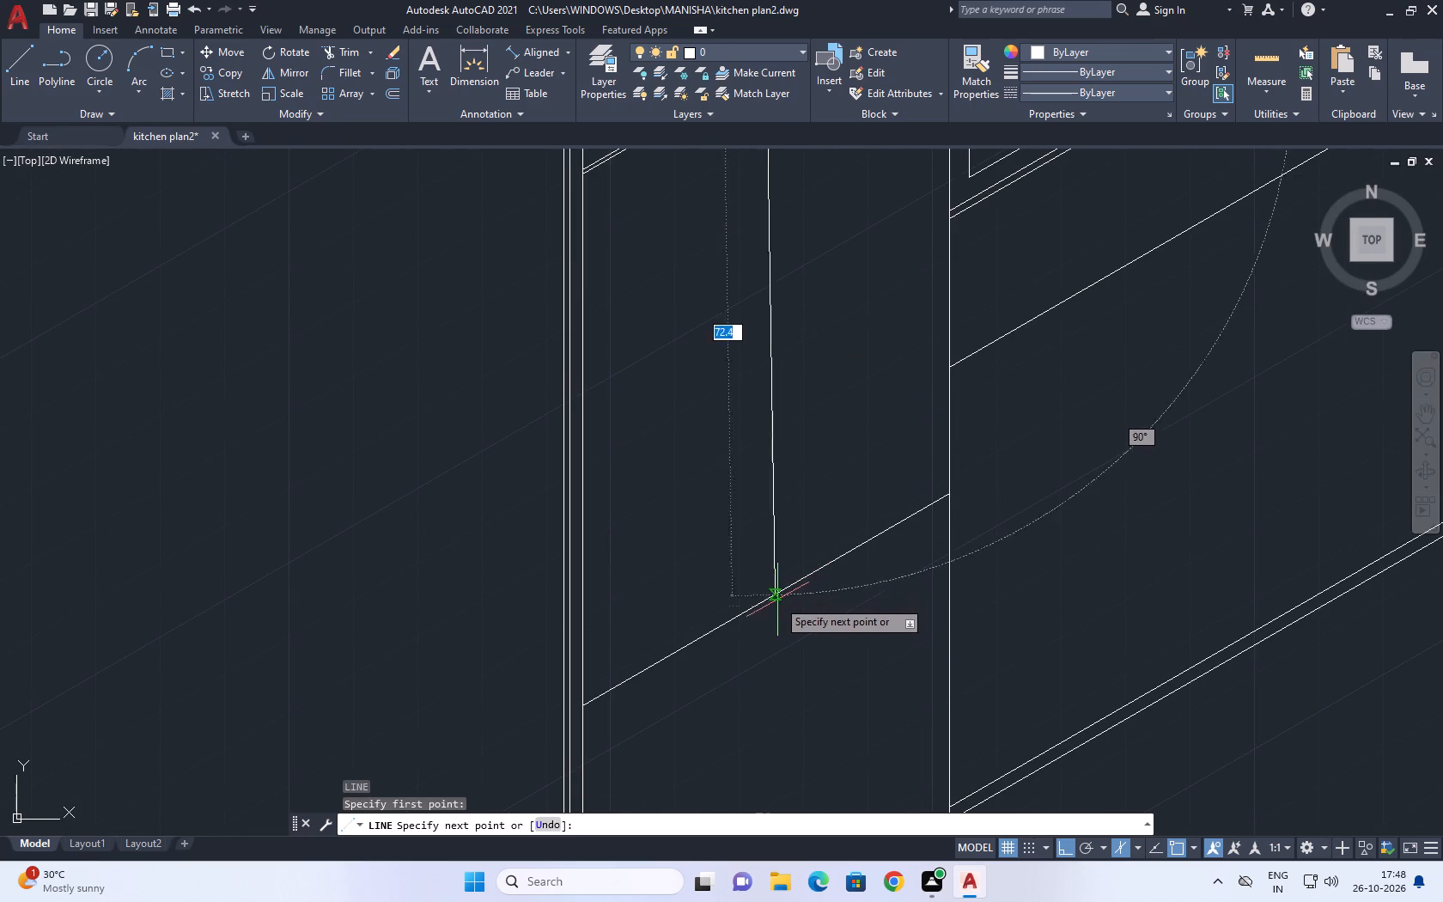
left_click(767, 601)
key("Escape")
Offset the vertical divider line by 0.25 to both sides.
middle_click_drag(758, 389, 785, 544)
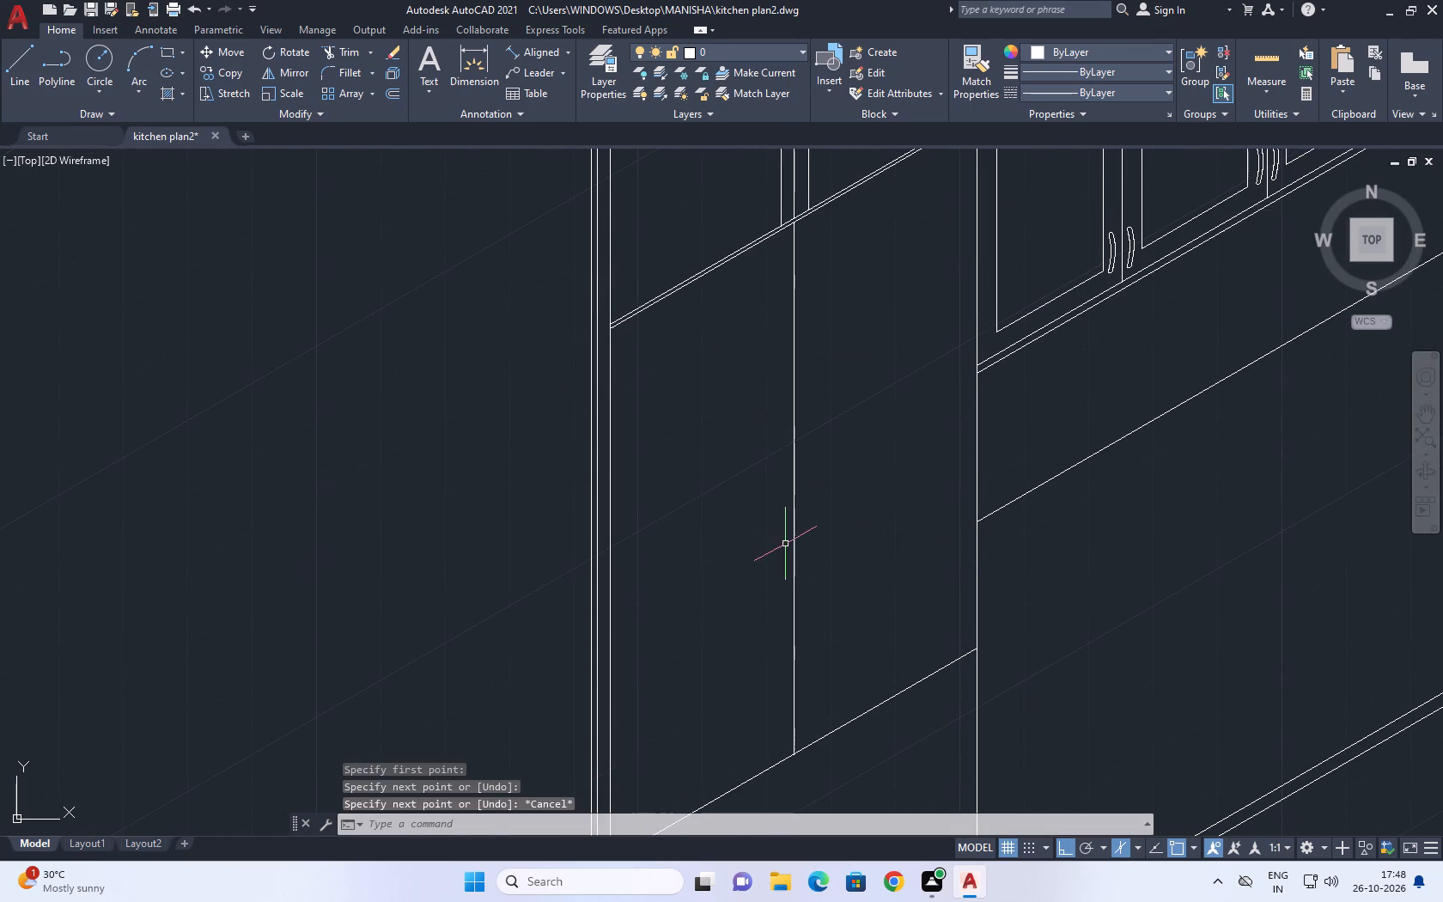
left_click(801, 495)
left_click(768, 466)
key("o")
key("space")
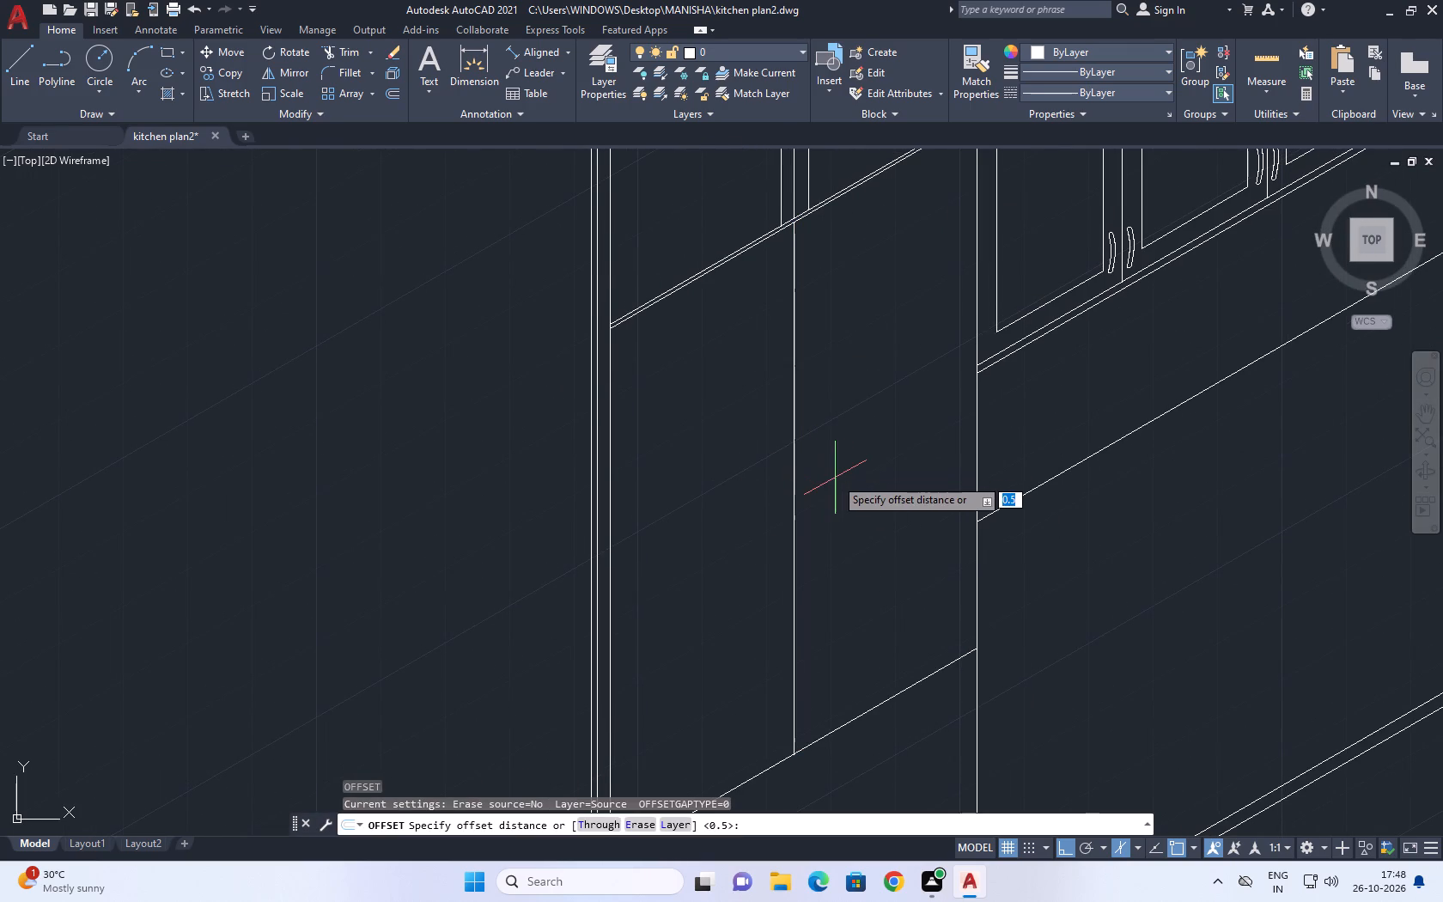
type("0.25")
key("Return")
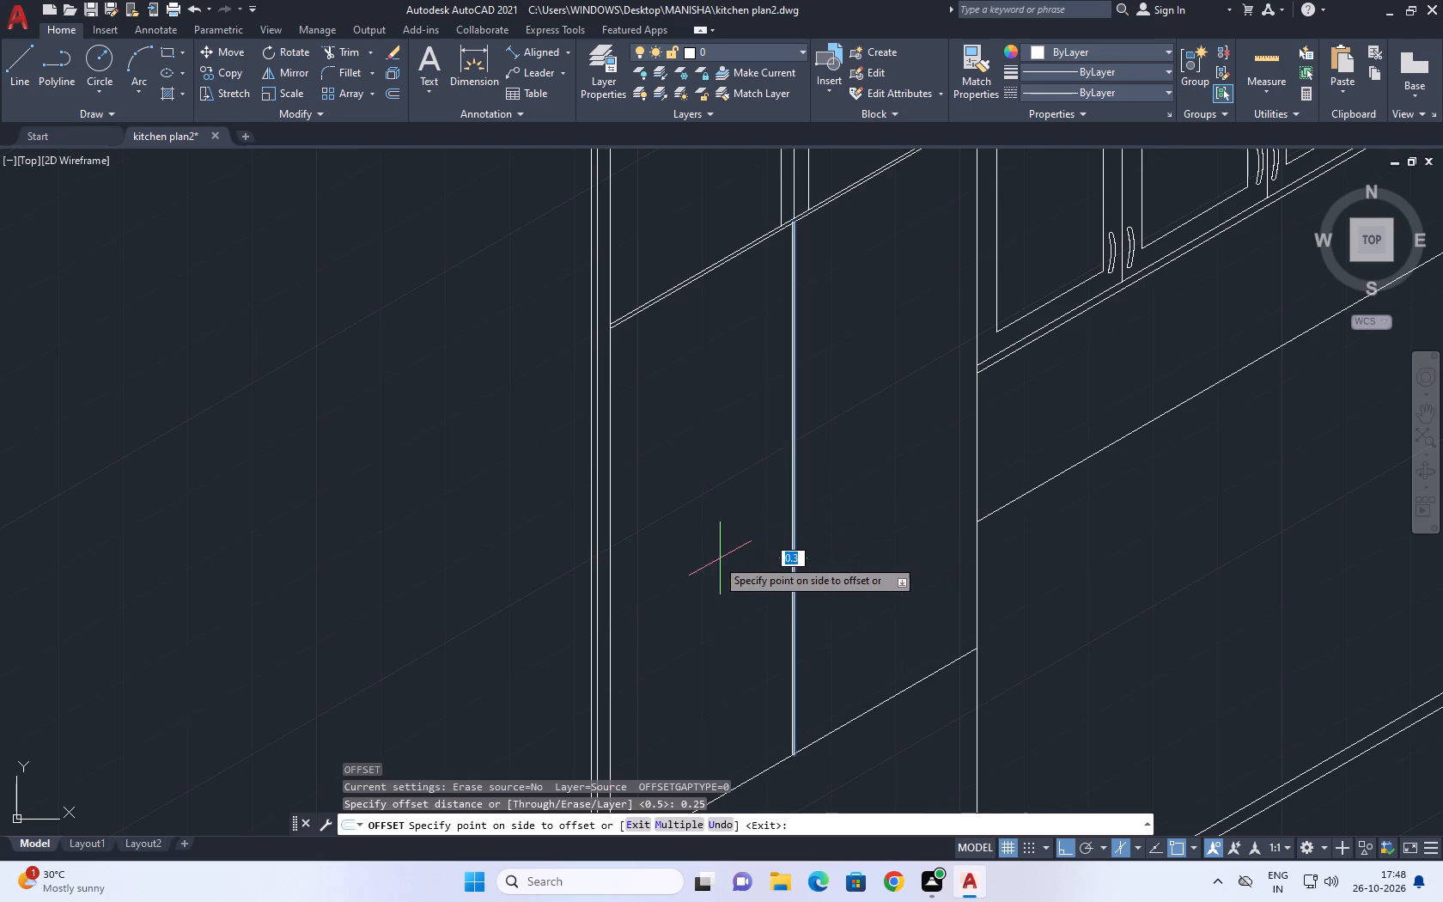
scroll(703, 560, "up", 1)
left_click(695, 570)
scroll(845, 566, "up", 1)
left_click(845, 566)
left_click(906, 545)
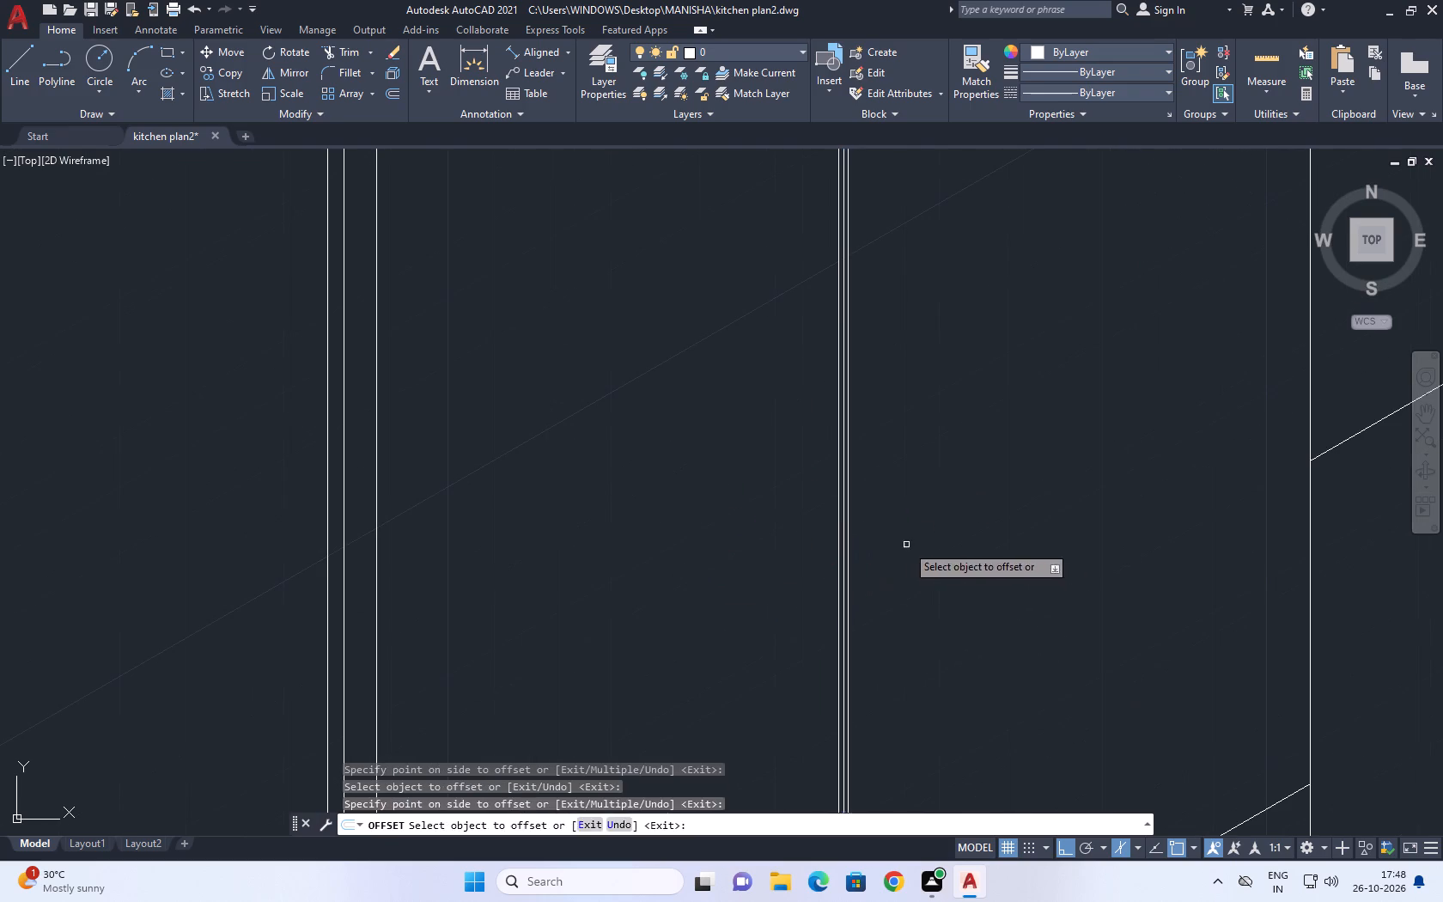
key("Escape")
With ortho off, draw a tall three-point spline bowing outward just right of the divider as the right door's handle edge.
middle_click_drag(840, 566, 842, 598)
scroll(882, 610, "down", 4)
middle_click_drag(933, 631, 862, 621)
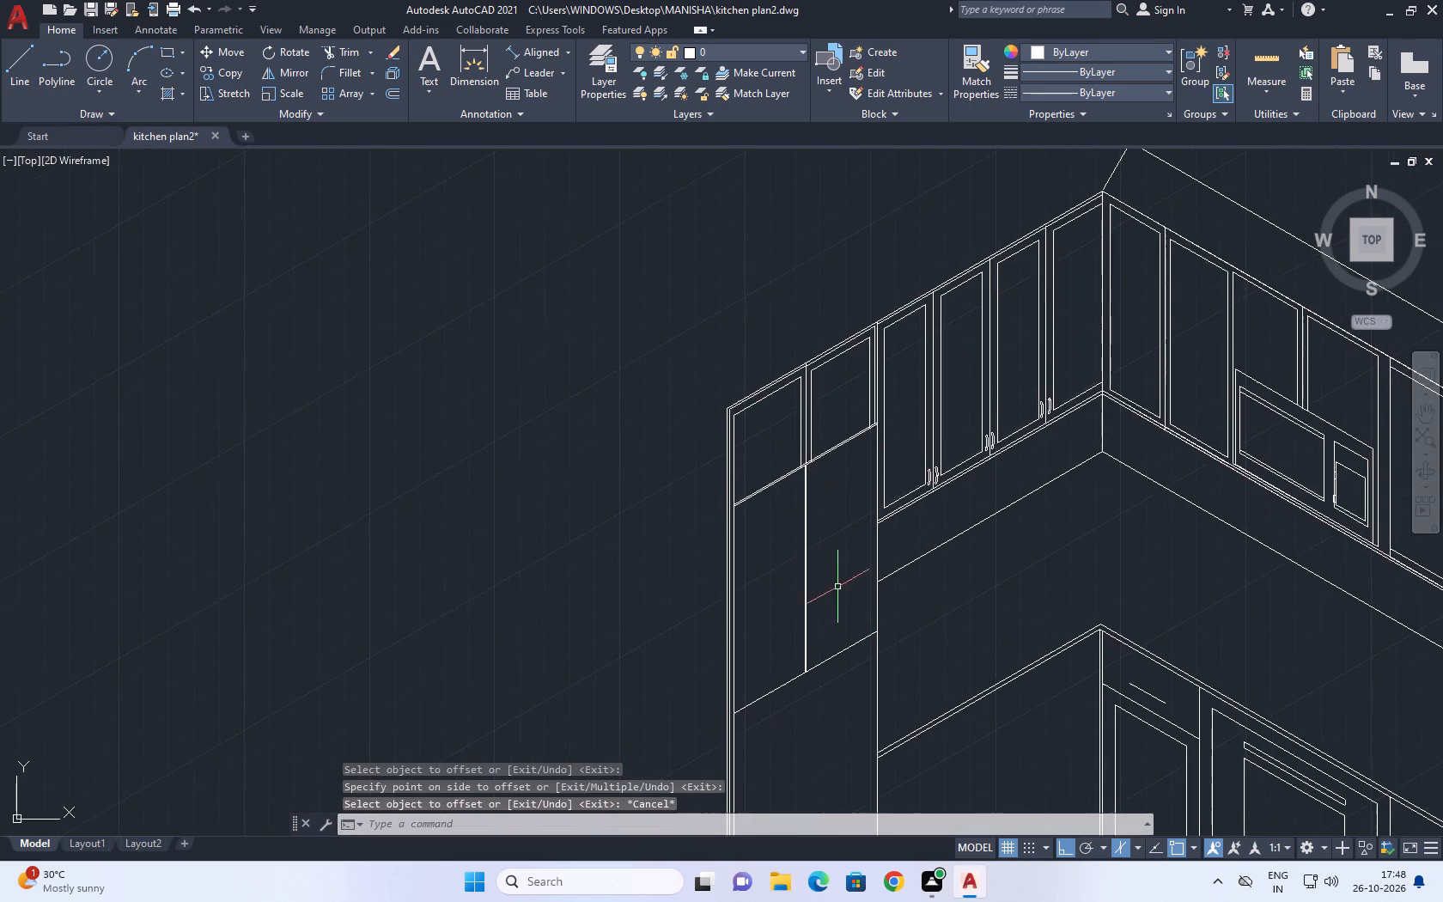
scroll(788, 561, "up", 2)
middle_click_drag(827, 551, 745, 545)
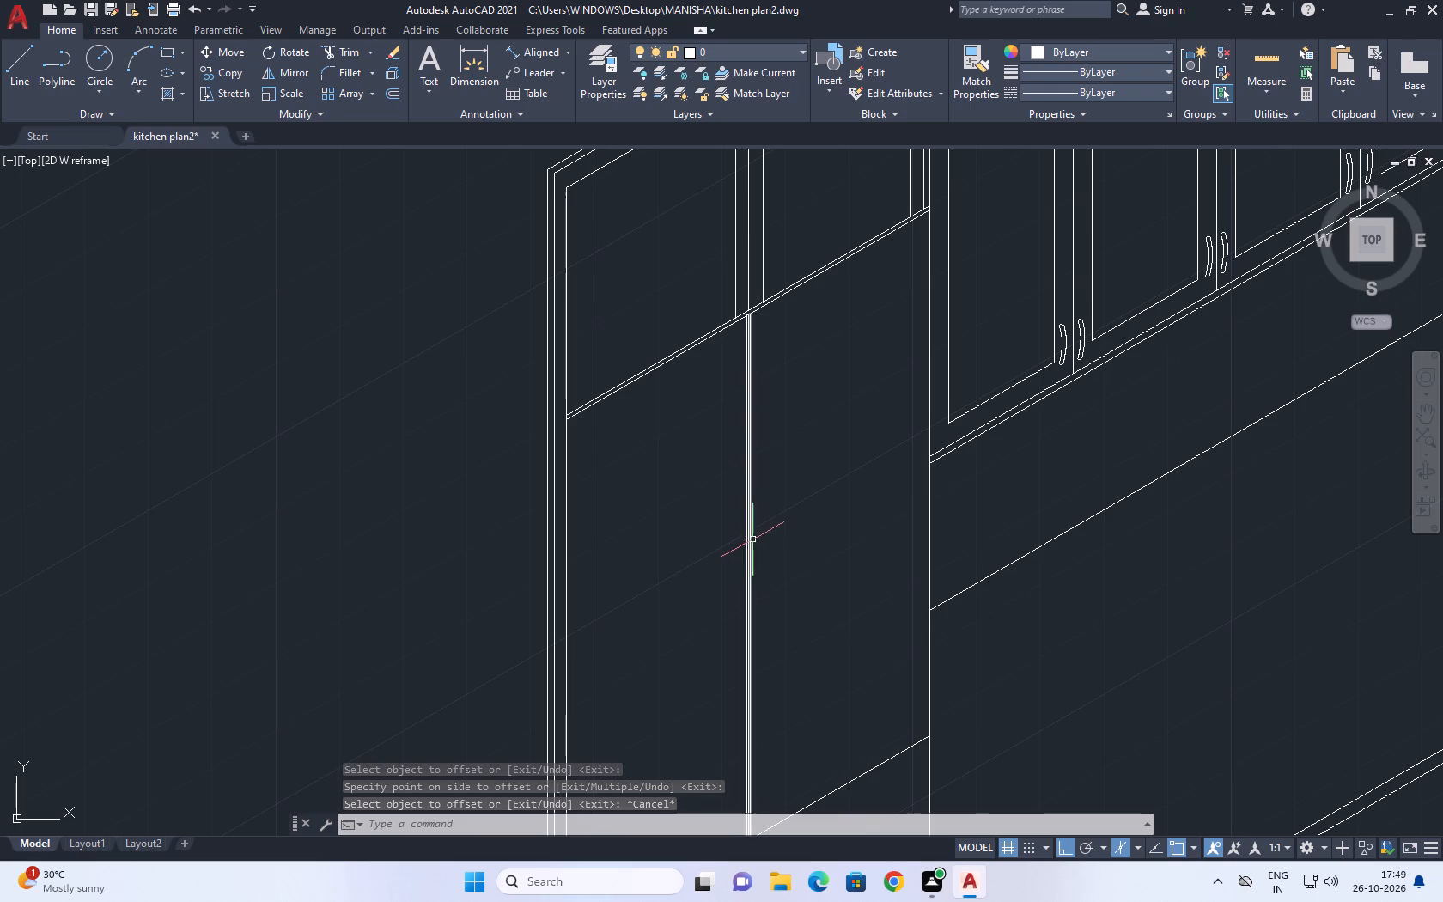
key("s")
key("p")
key("l")
key("space")
middle_click_drag(790, 509, 785, 476)
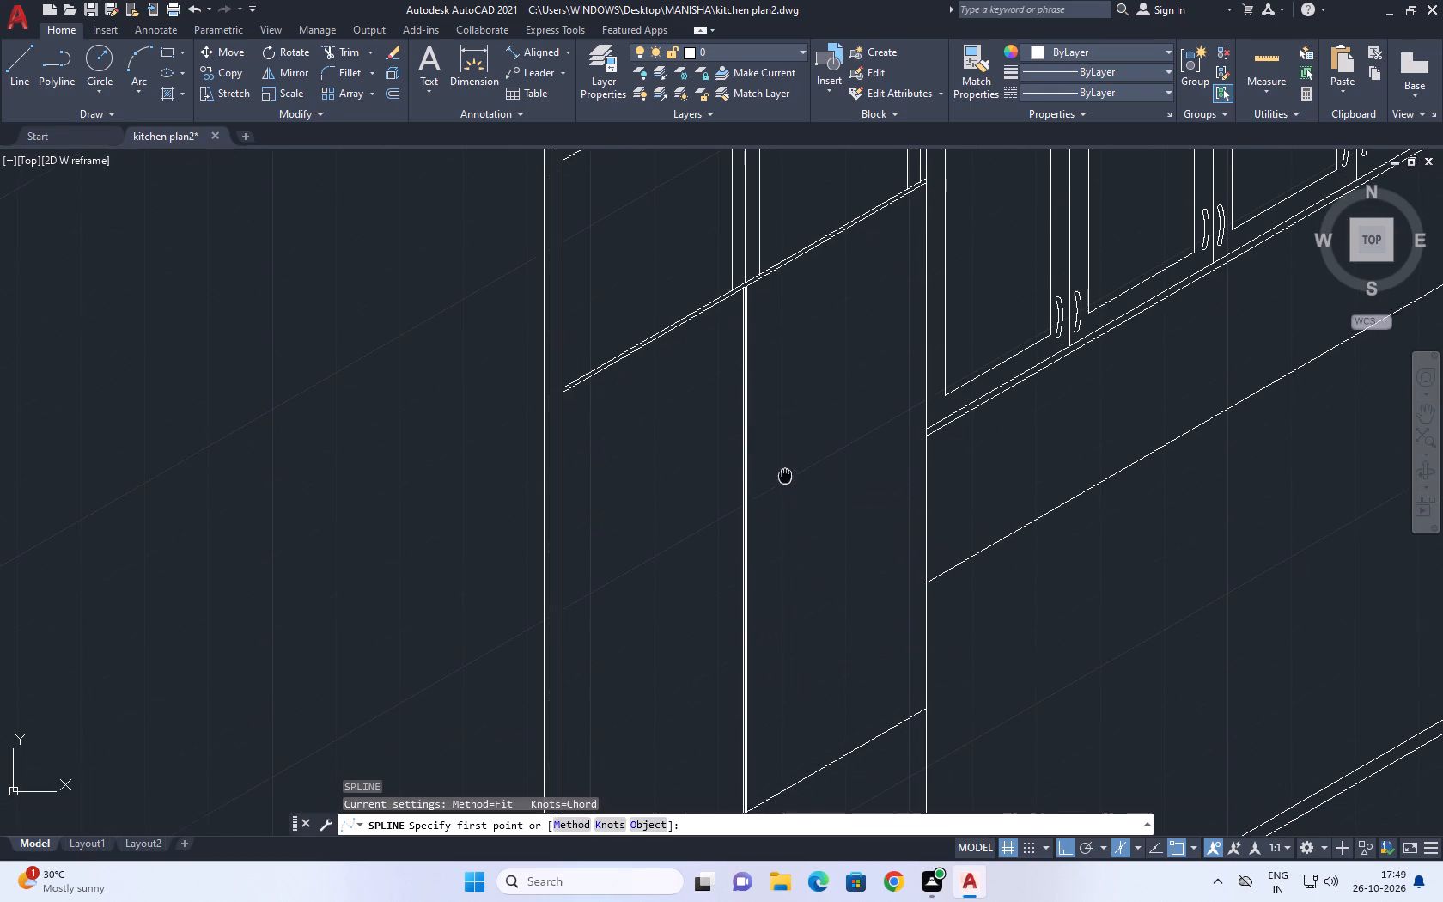
left_click(761, 418)
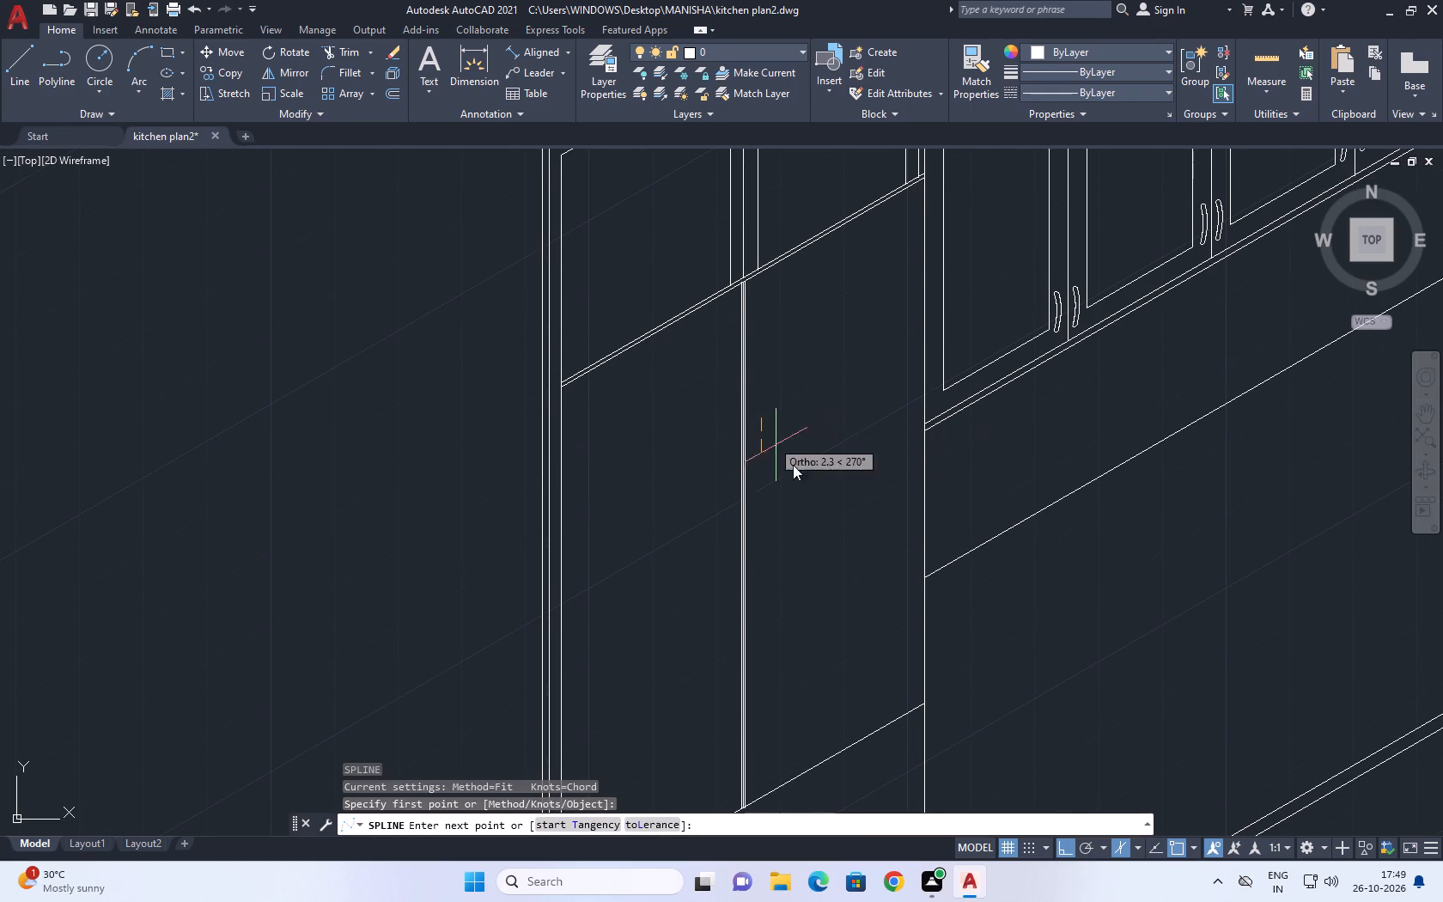
key("F8")
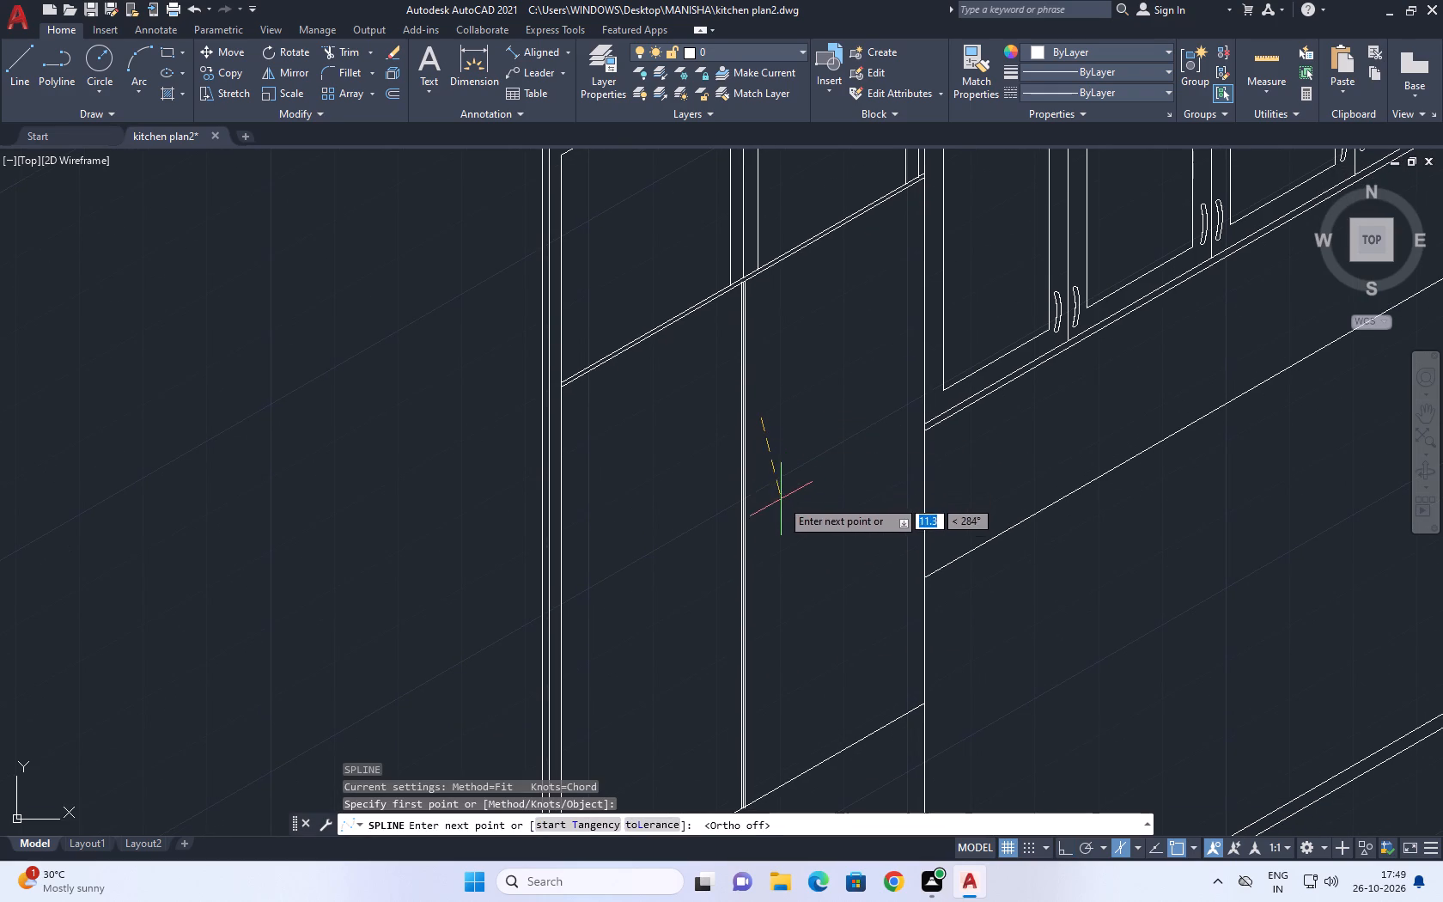
left_click(783, 528)
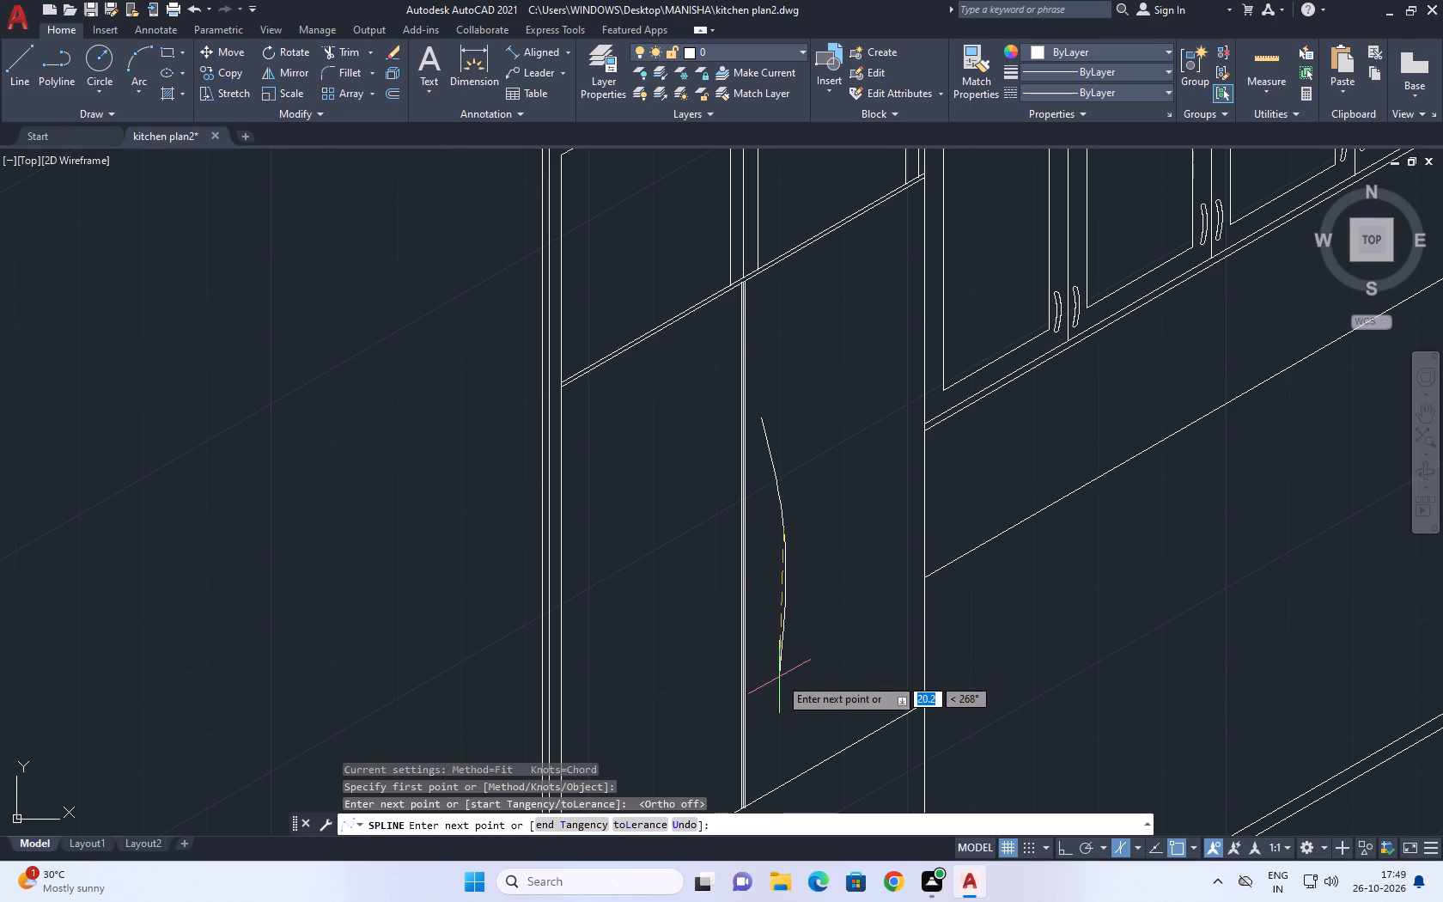
key("ctrl+z")
scroll(758, 521, "up", 2)
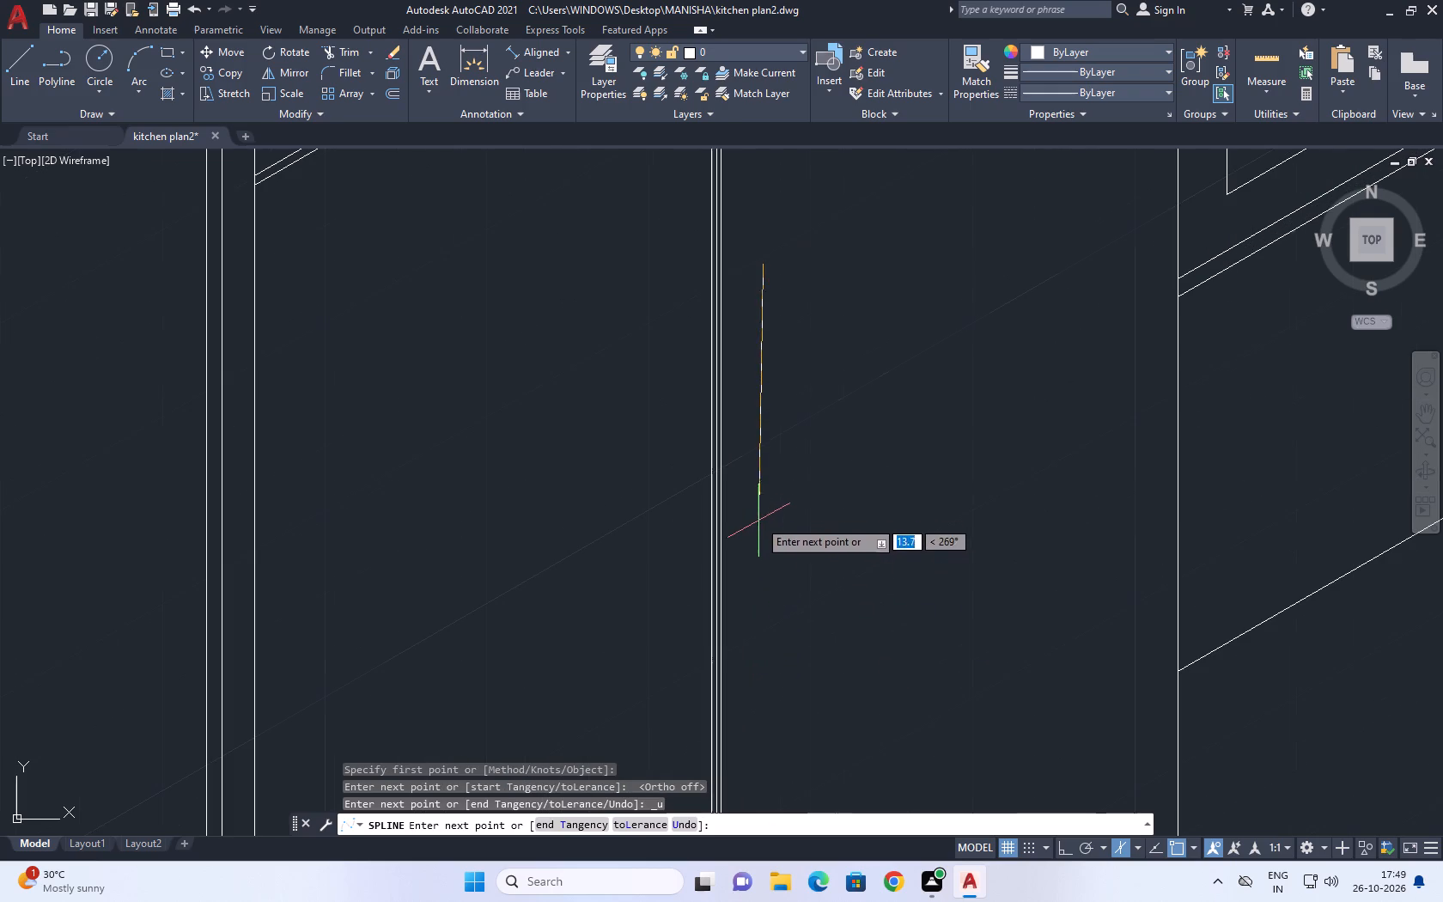
left_click(780, 457)
scroll(772, 640, "down", 2)
middle_click_drag(774, 695, 783, 555)
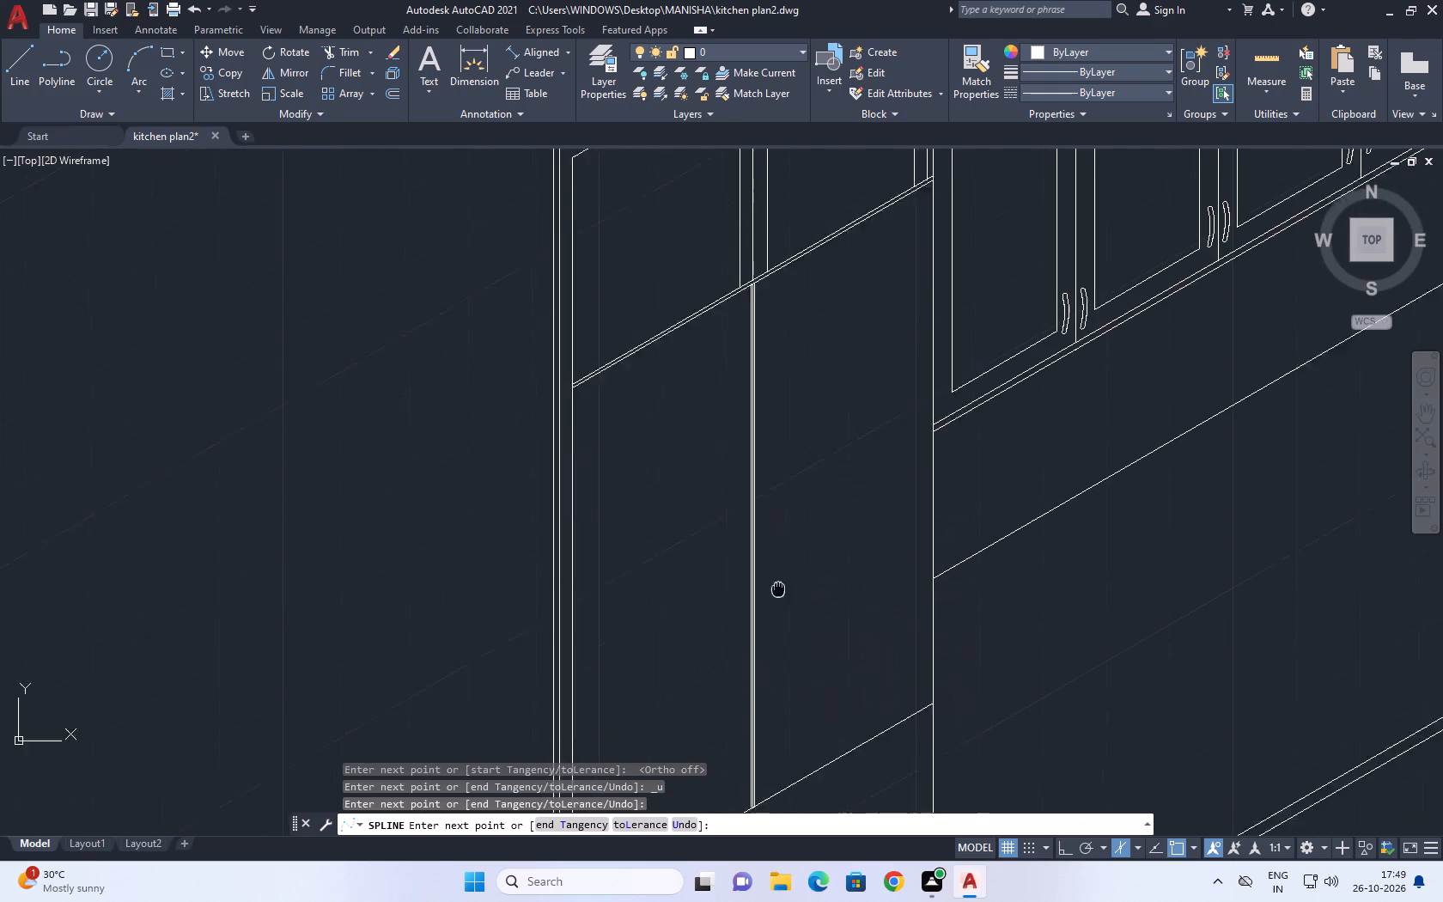
middle_click_drag(783, 555, 801, 428)
scroll(796, 494, "up", 1)
left_click(789, 517)
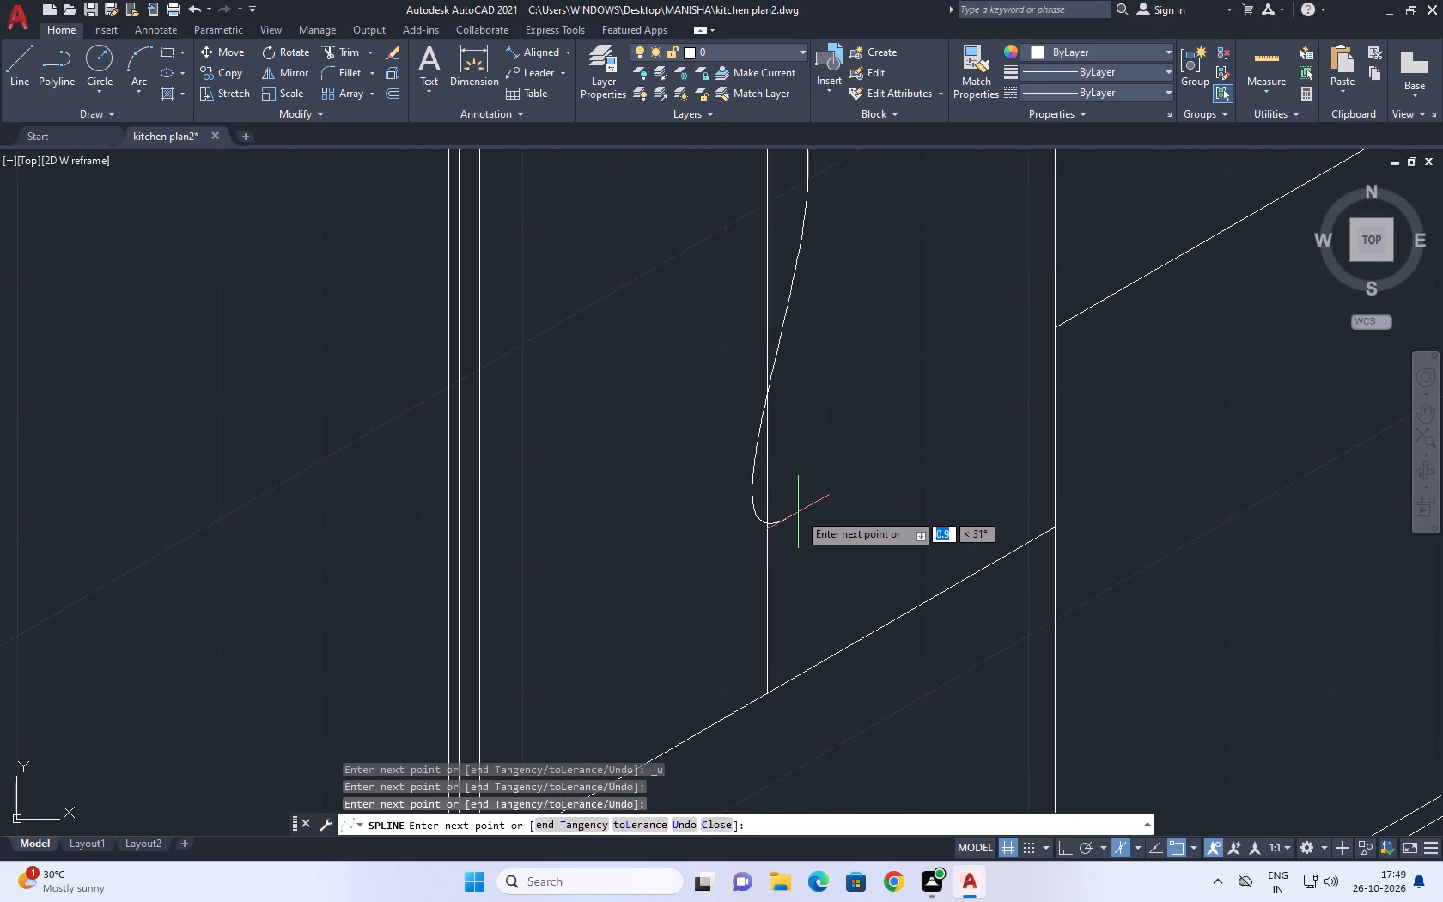
key("Return")
Draw a short slanted spline outward from the lower end of the handle curve.
scroll(785, 527, "up", 2)
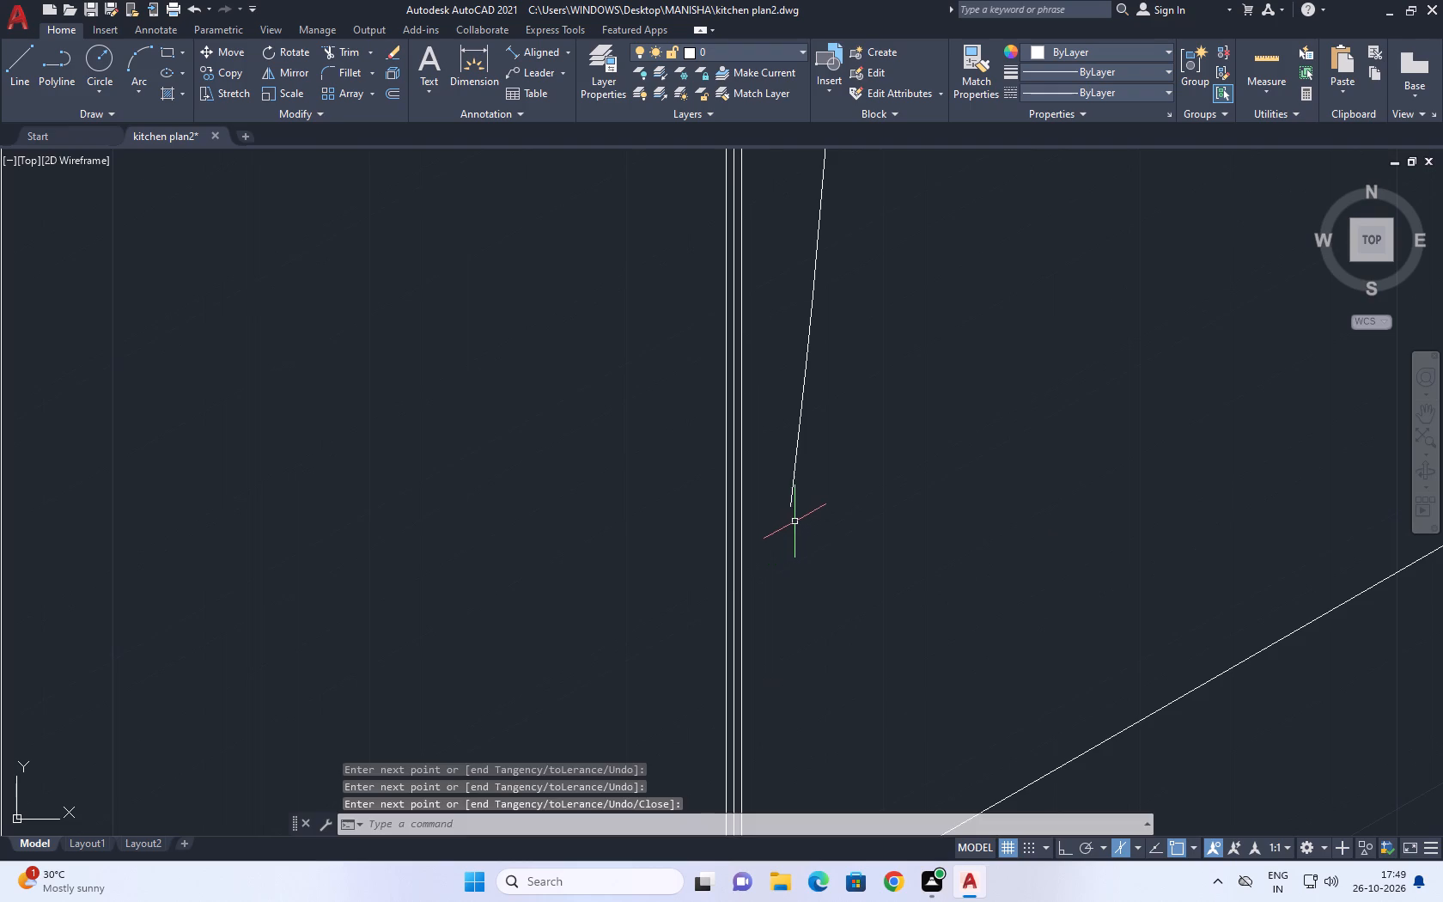
key("space")
left_click(793, 507)
left_click(821, 487)
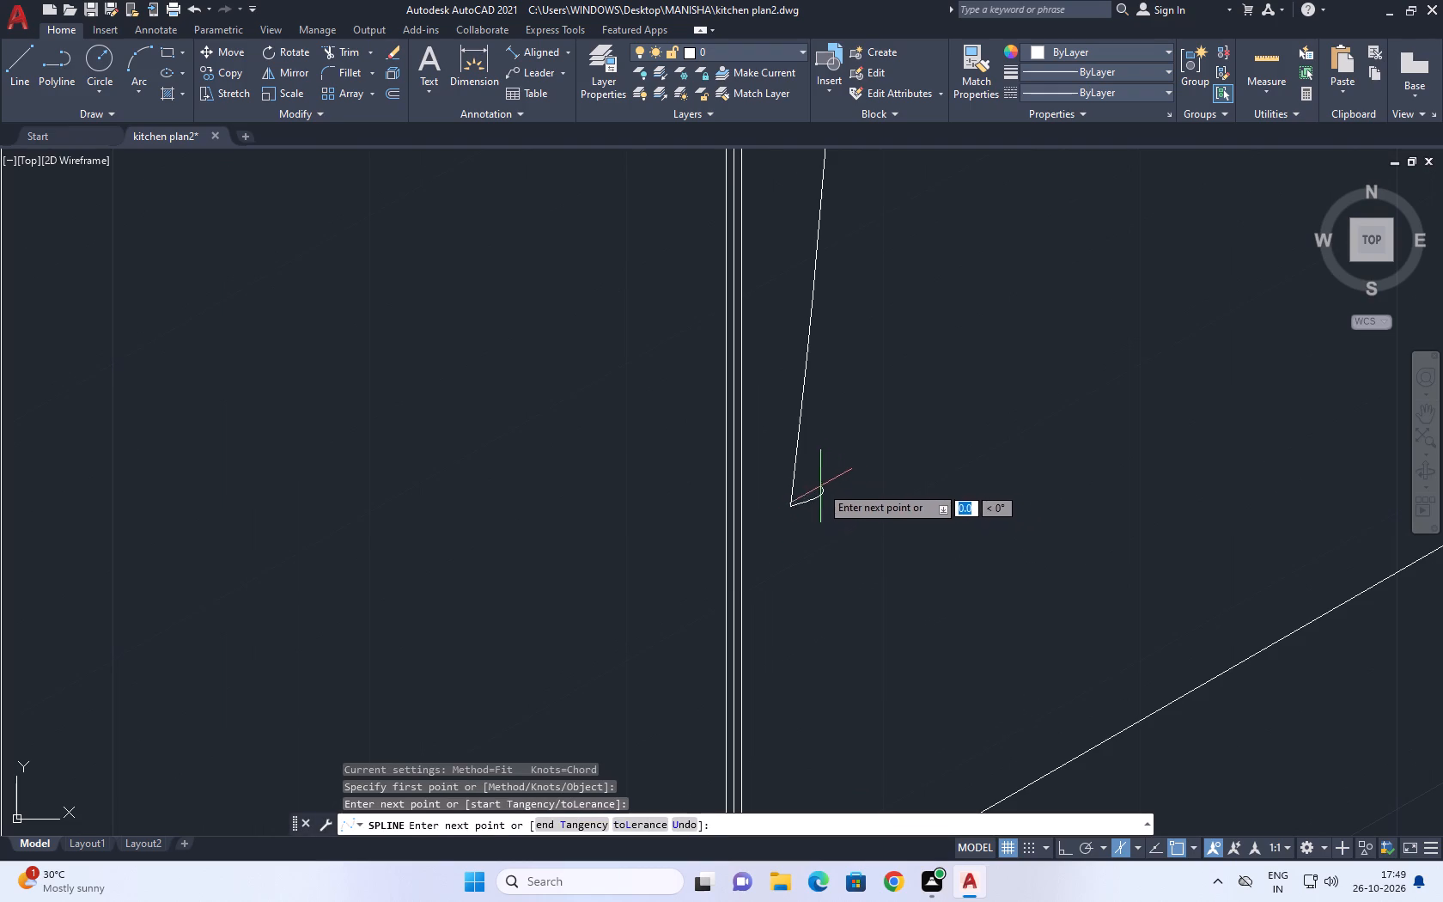
left_click(832, 481)
middle_click_drag(852, 424, 837, 516)
key("space")
Draw a short slanted spline outward from the upper end of the handle curve.
scroll(838, 527, "down", 4)
key("space")
scroll(833, 372, "up", 2)
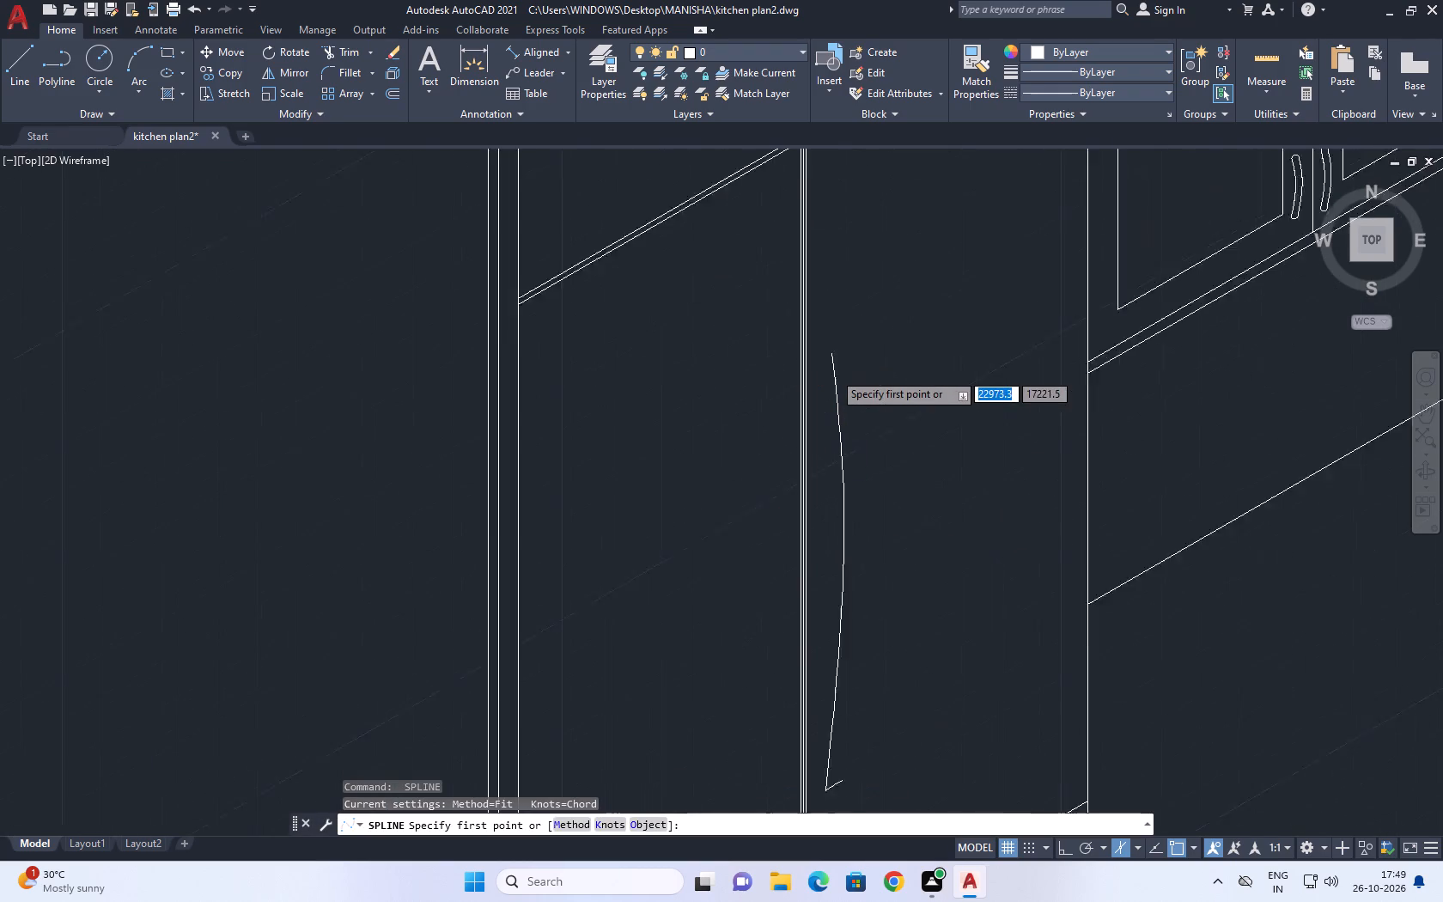
scroll(833, 372, "up", 1)
left_click(824, 344)
left_click(844, 334)
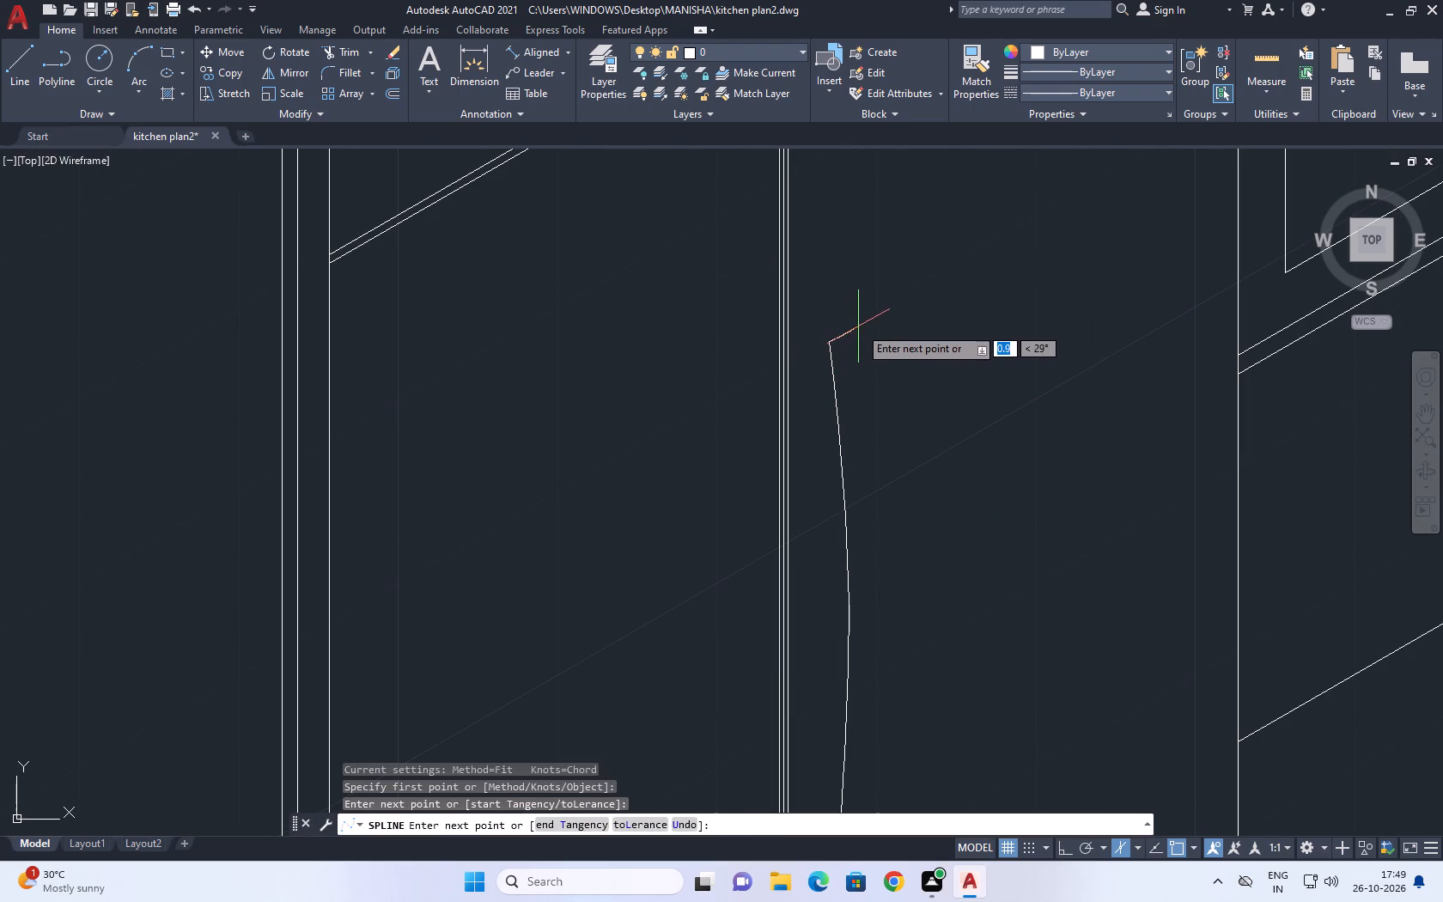
left_click(859, 326)
key("space")
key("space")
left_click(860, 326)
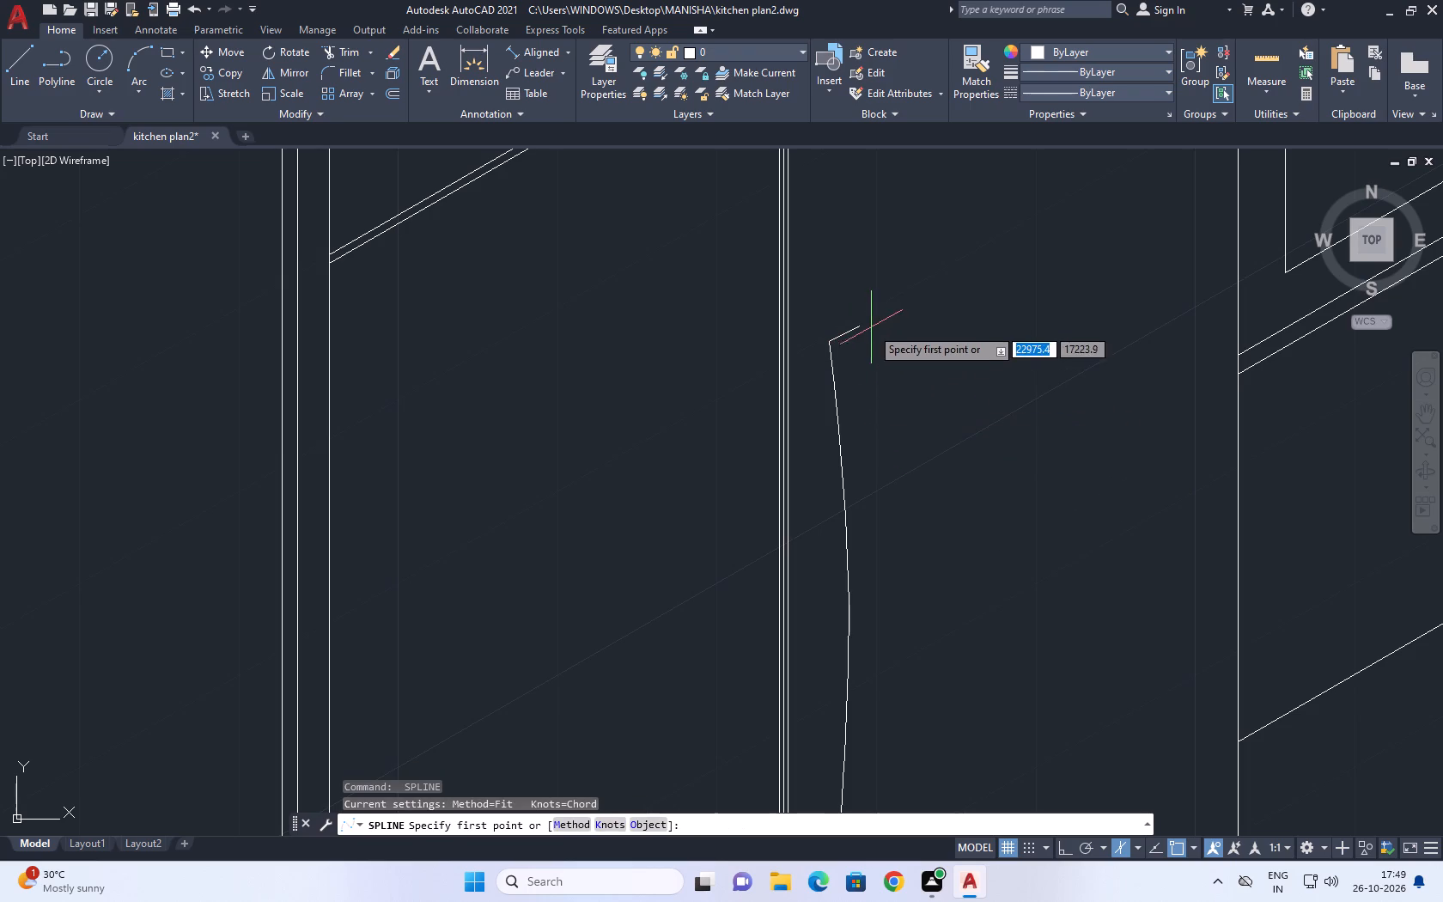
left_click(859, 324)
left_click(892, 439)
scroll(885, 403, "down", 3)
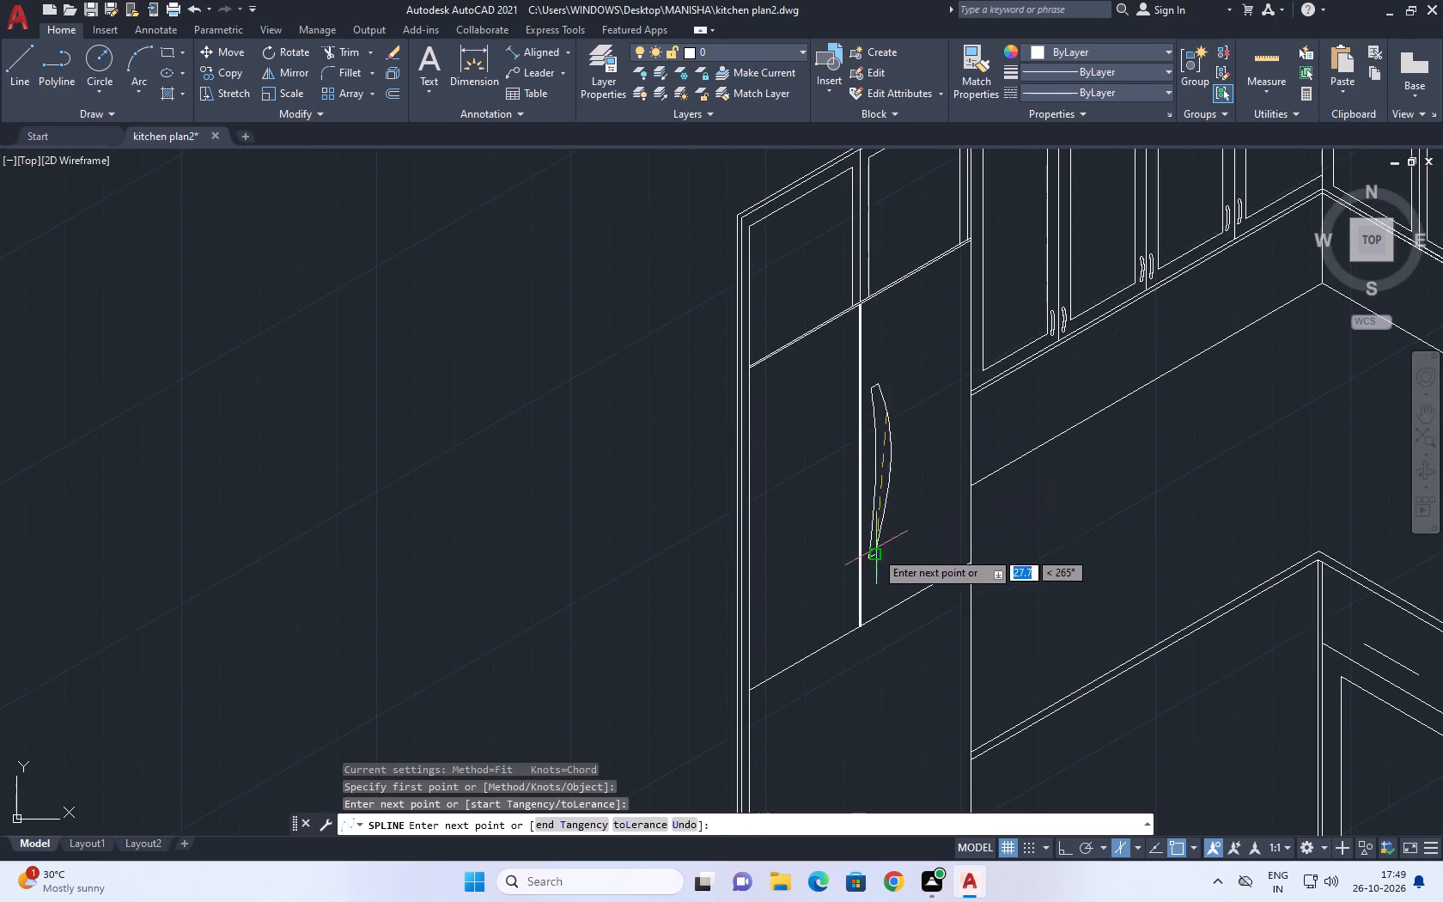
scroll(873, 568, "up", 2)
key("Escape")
Copy the long handle curve from its lower end to the outer end of the short bottom spline to close the handle outline.
left_click(868, 476)
left_click(862, 477)
middle_click_drag(872, 472, 858, 537)
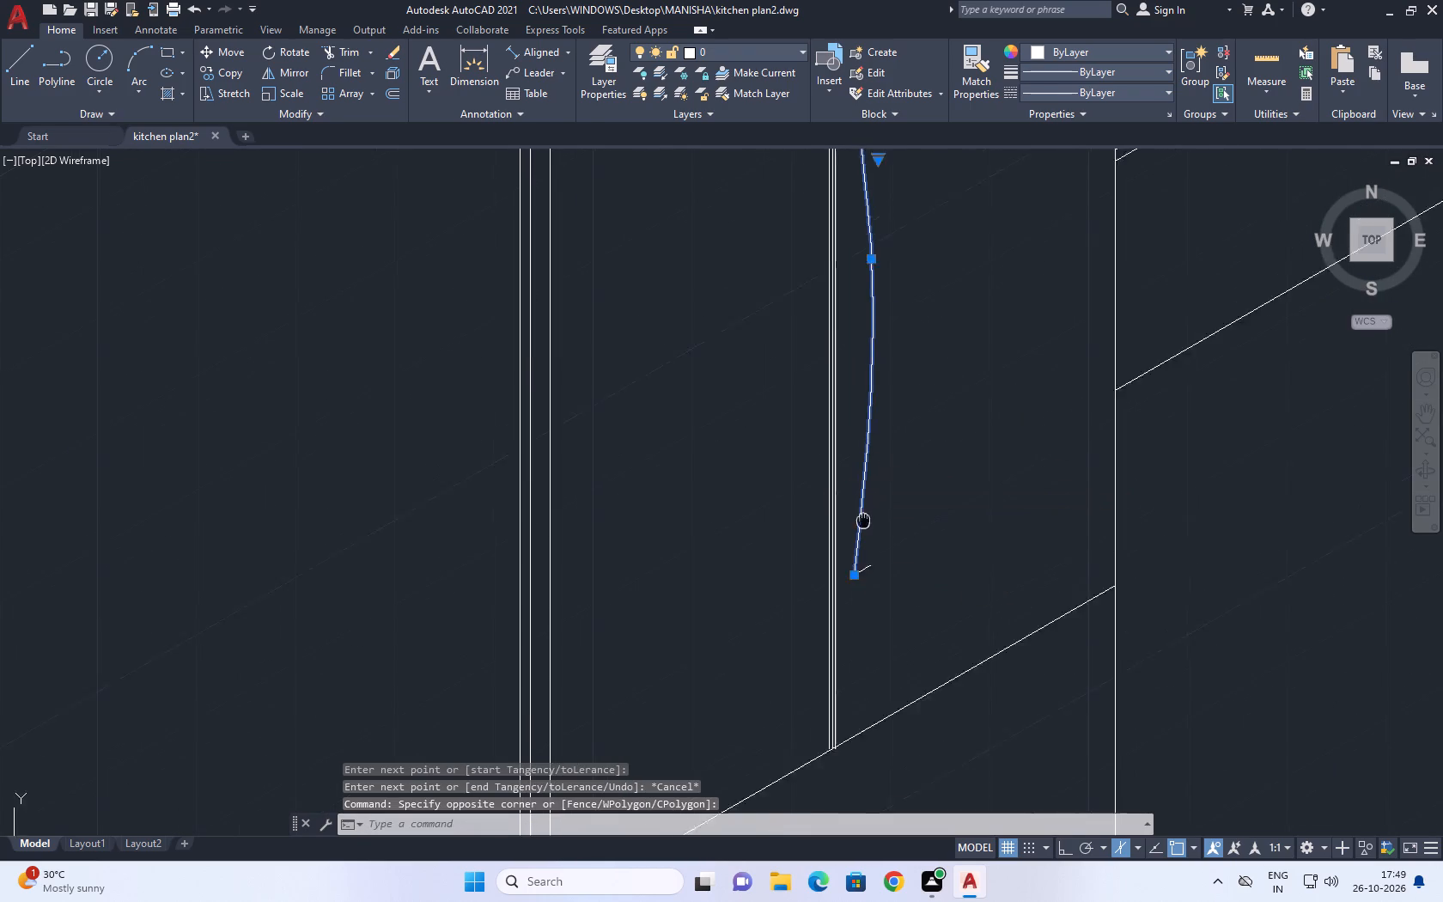
middle_click_drag(858, 537, 849, 558)
key("c")
key("o")
key("space")
scroll(833, 620, "up", 1)
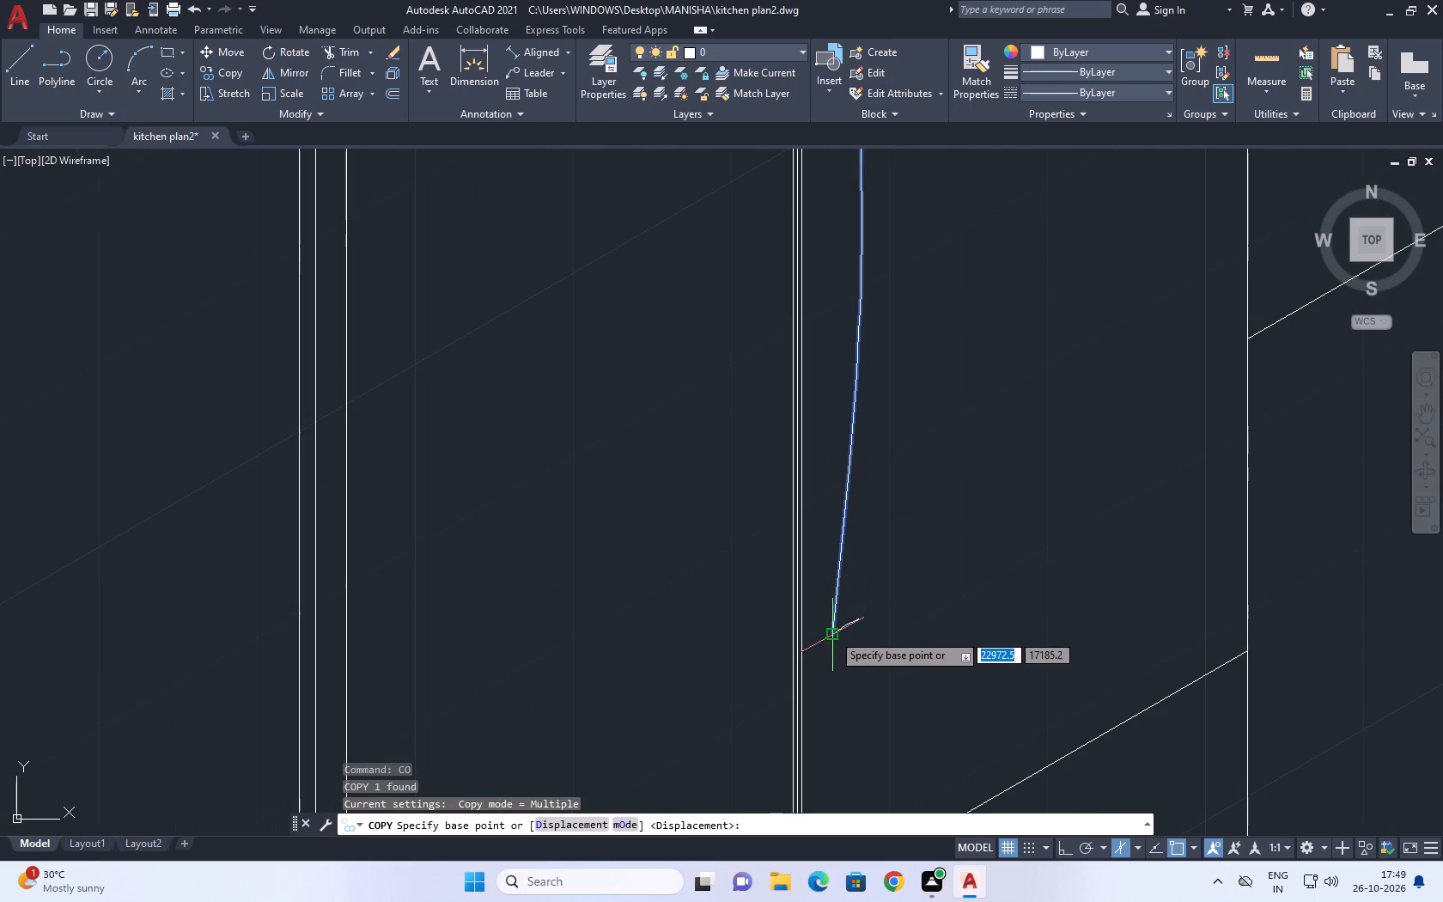
left_click(832, 633)
left_click(856, 619)
scroll(930, 536, "down", 5)
key("Escape")
scroll(950, 501, "up", 3)
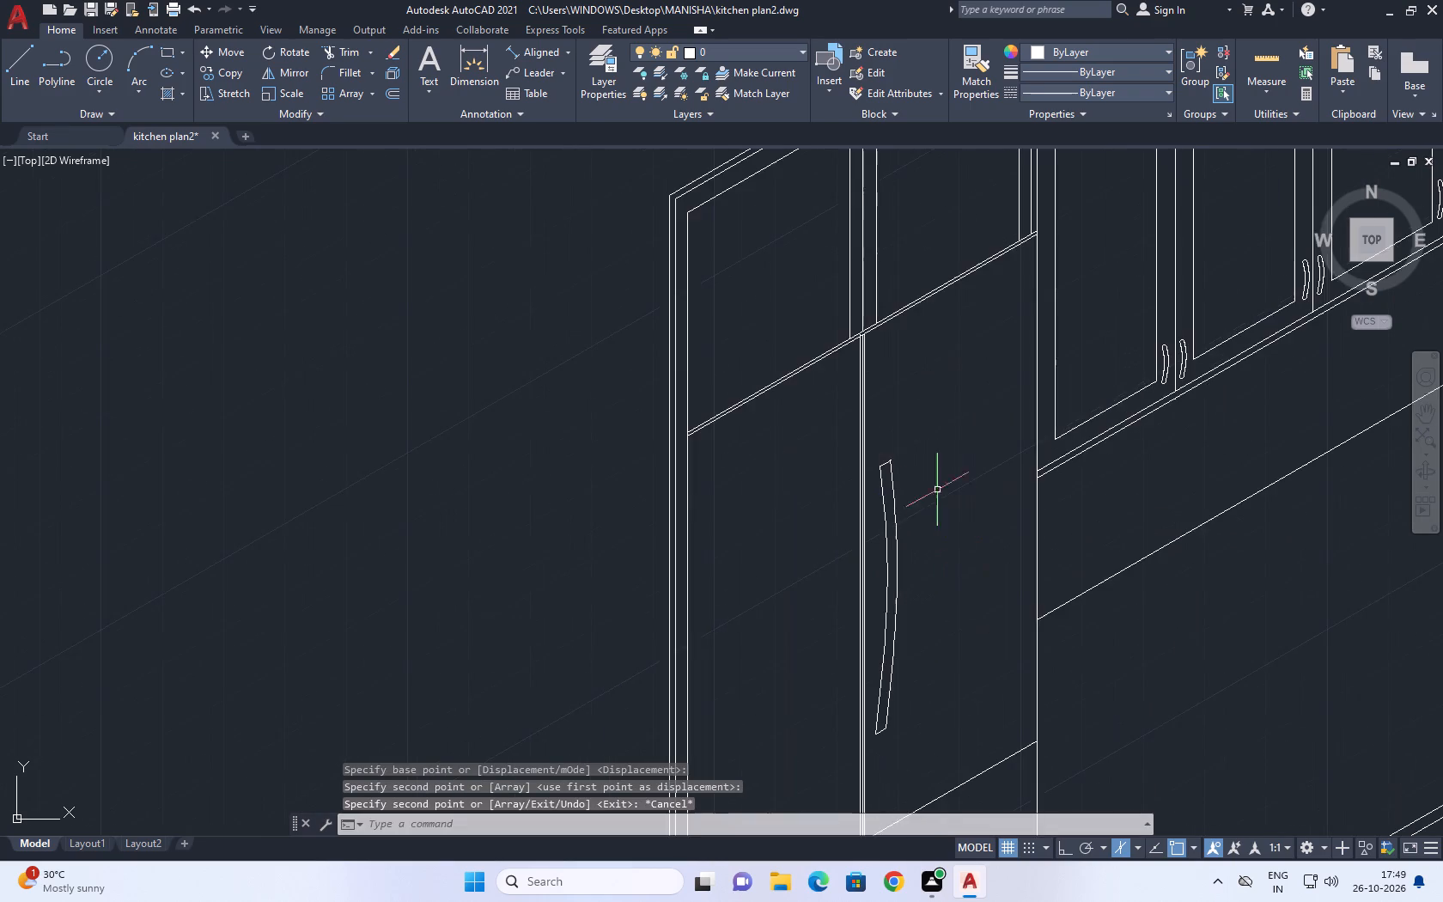
Stretch the outer end of the handle's short top spline back onto the long outer curve.
scroll(889, 468, "up", 7)
left_click(936, 415)
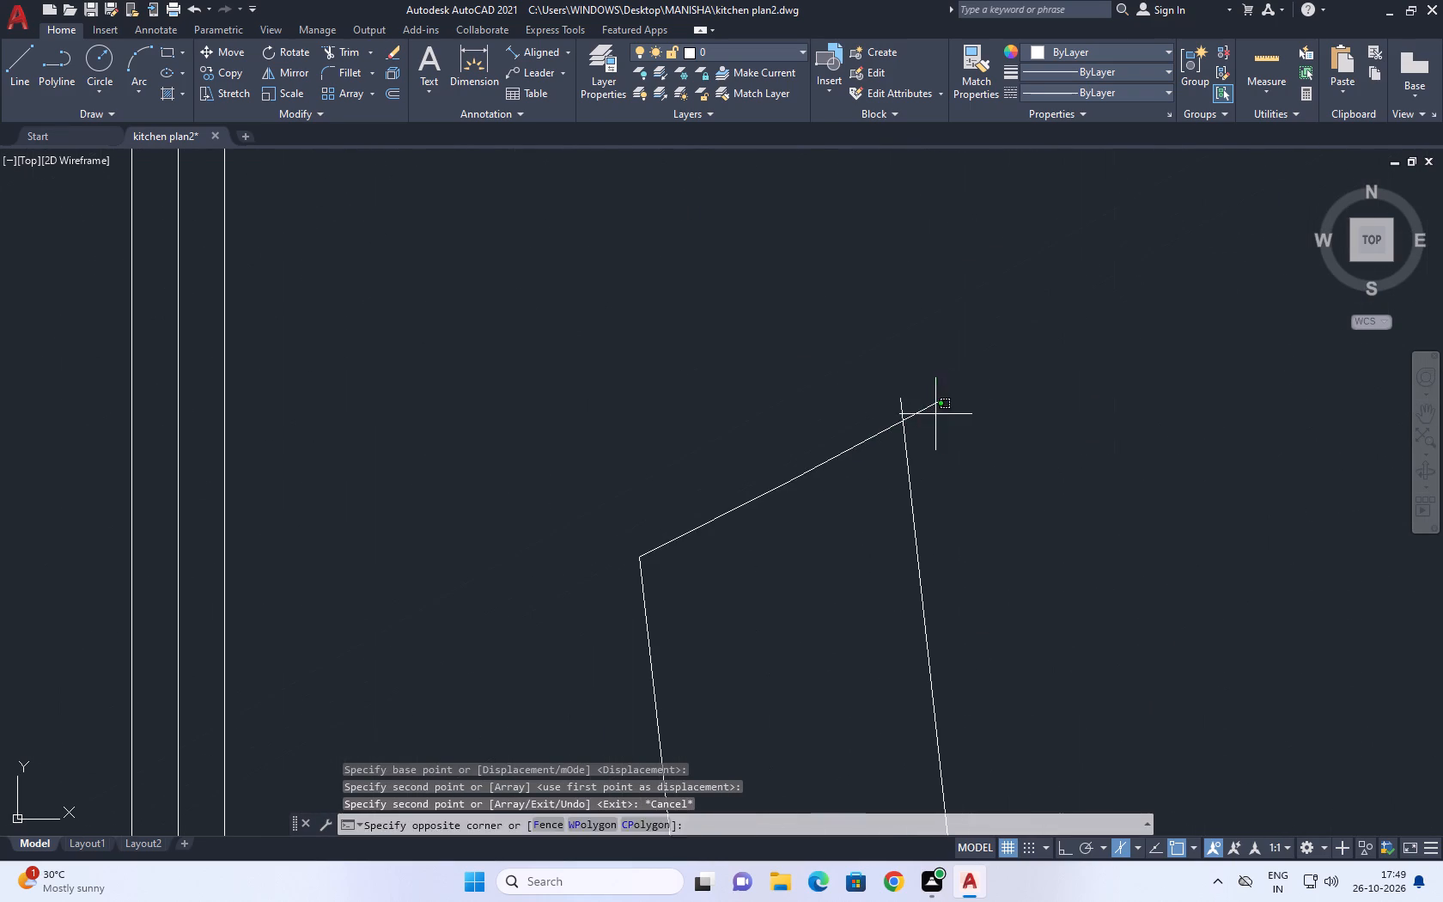
left_click(927, 401)
left_click(941, 399)
left_click(901, 421)
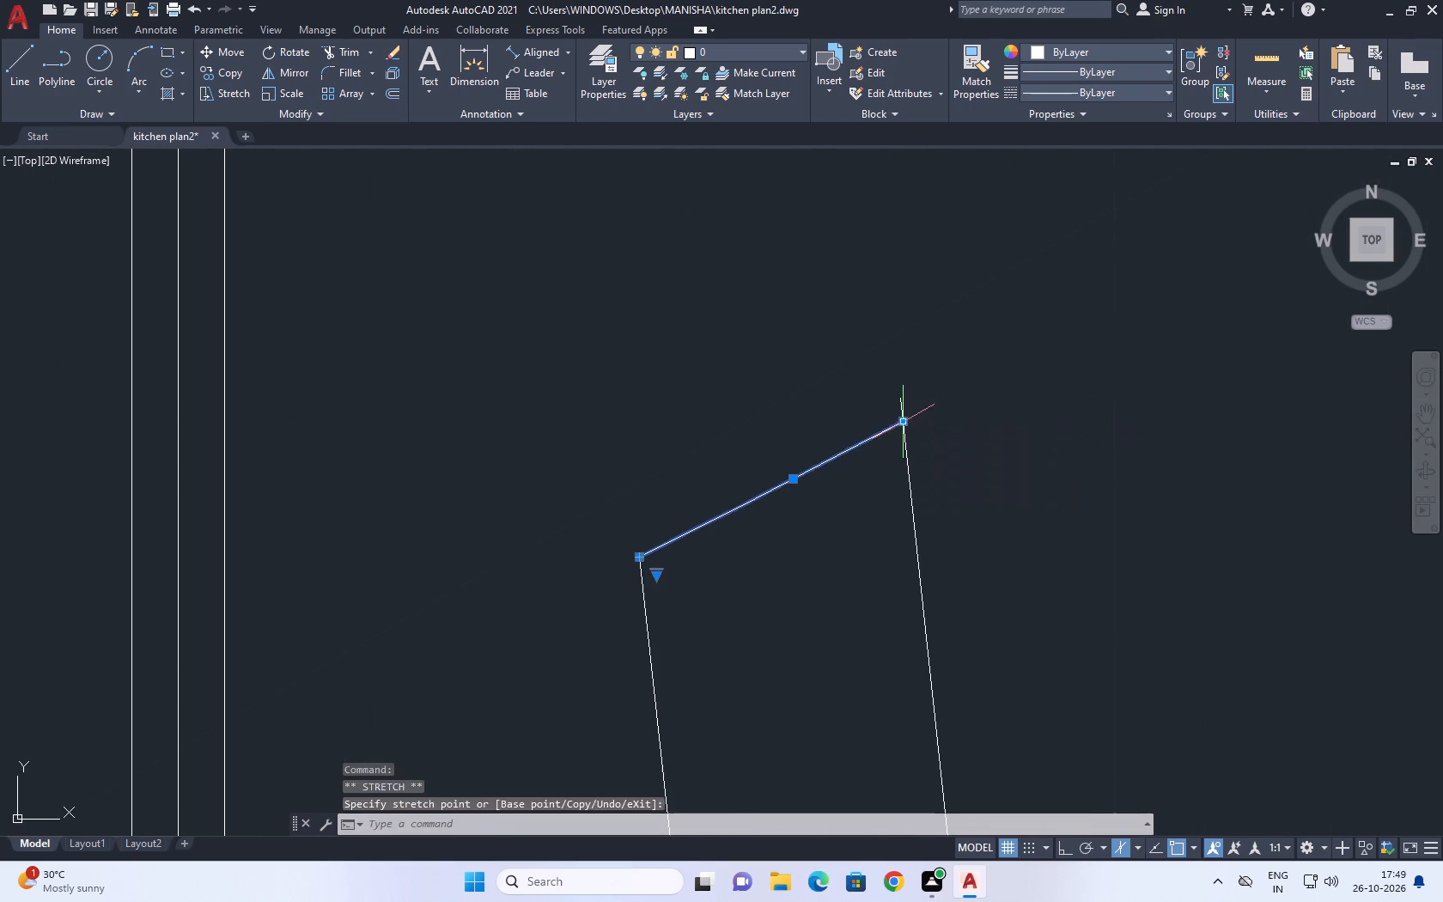
Stretch the top end of the handle's outer curve down to the end of the short top spline.
scroll(902, 408, "up", 3)
left_click(912, 403)
left_click(880, 403)
left_click(885, 372)
left_click(892, 462)
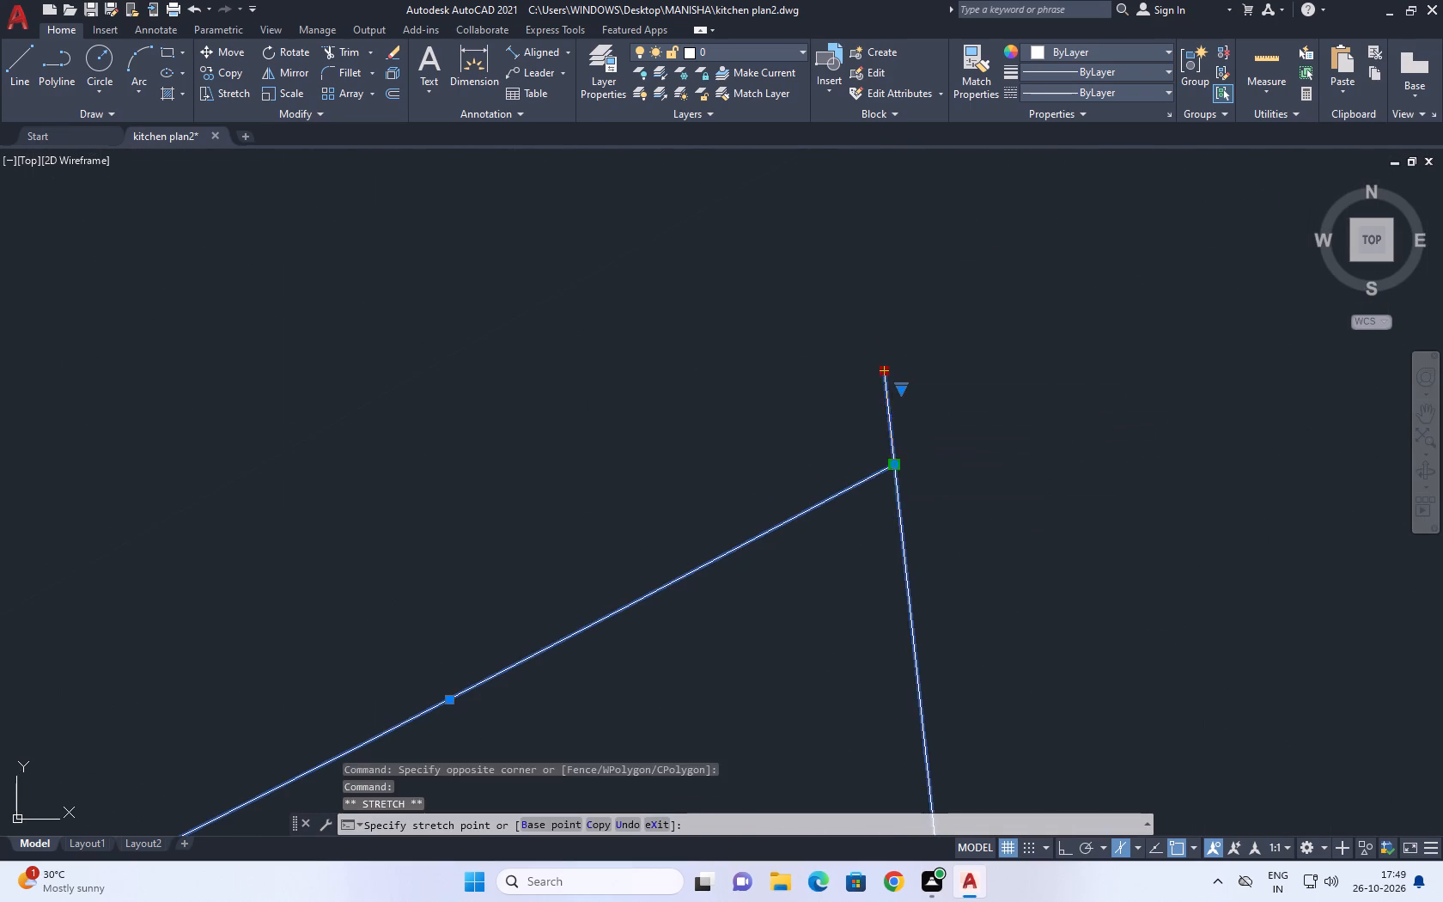
key("Escape")
Draw a straight line joining the upper and lower ends of the handle's inner curve.
scroll(932, 411, "down", 10)
middle_click_drag(1002, 427, 965, 450)
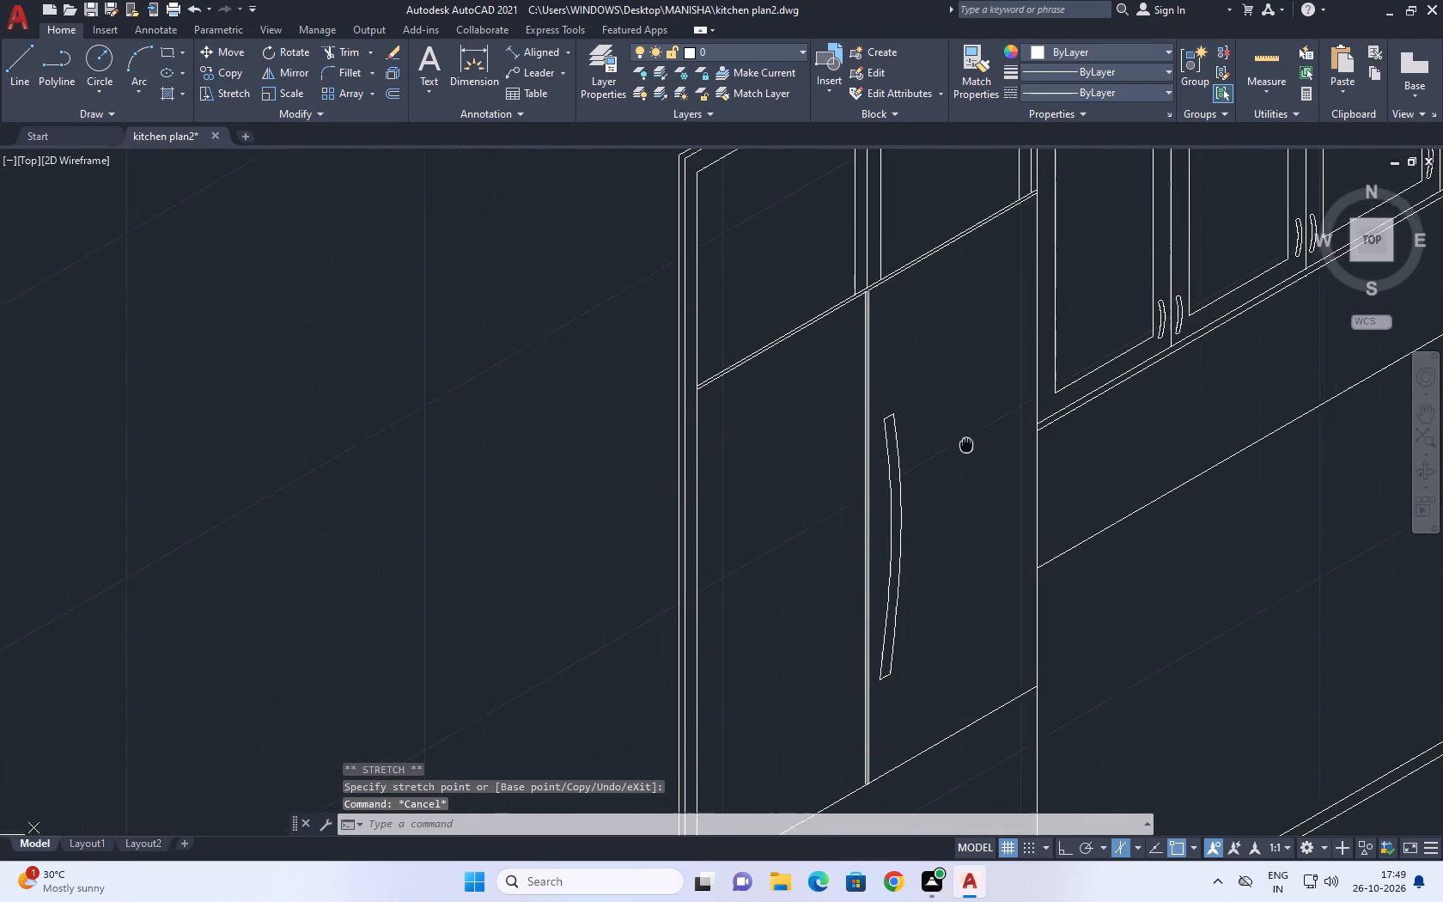
middle_click_drag(965, 450, 916, 540)
scroll(836, 614, "up", 2)
middle_click_drag(834, 614, 888, 486)
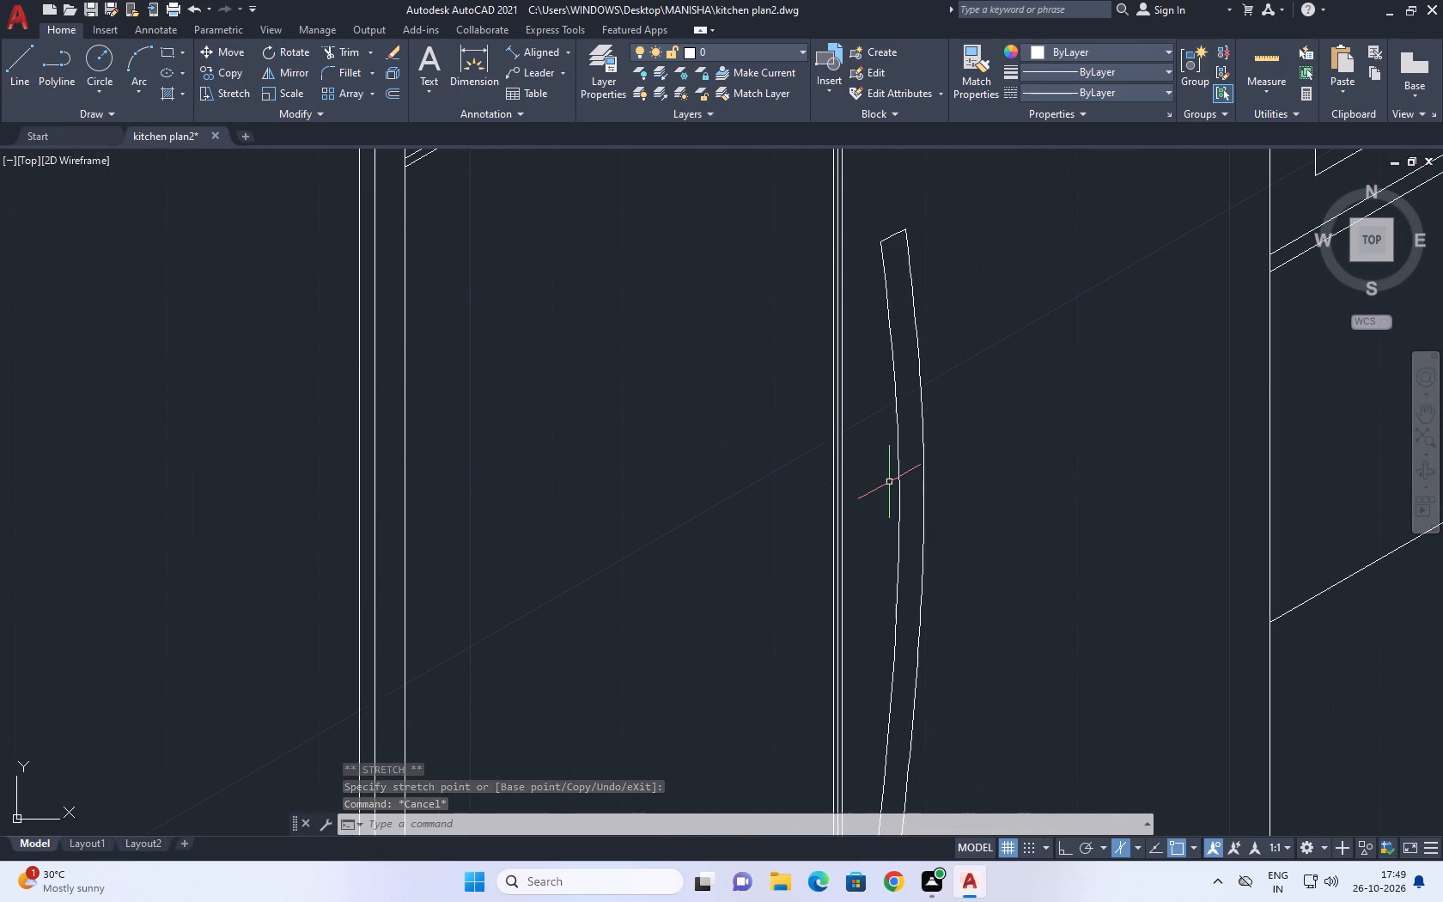
key("l")
key("space")
left_click(880, 241)
scroll(869, 344, "down", 4)
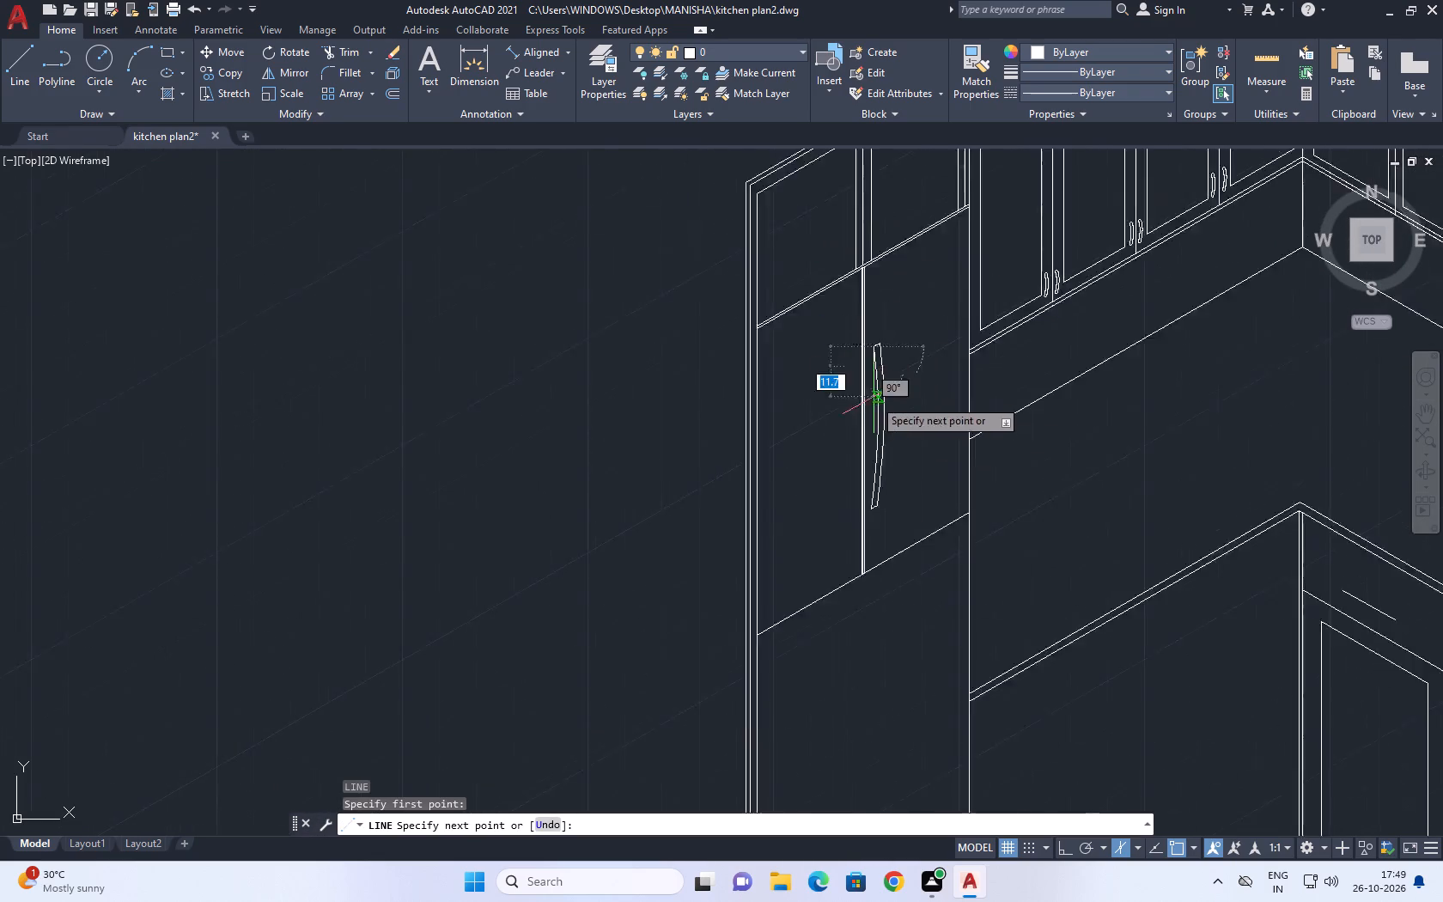
scroll(873, 484, "up", 6)
left_click(878, 432)
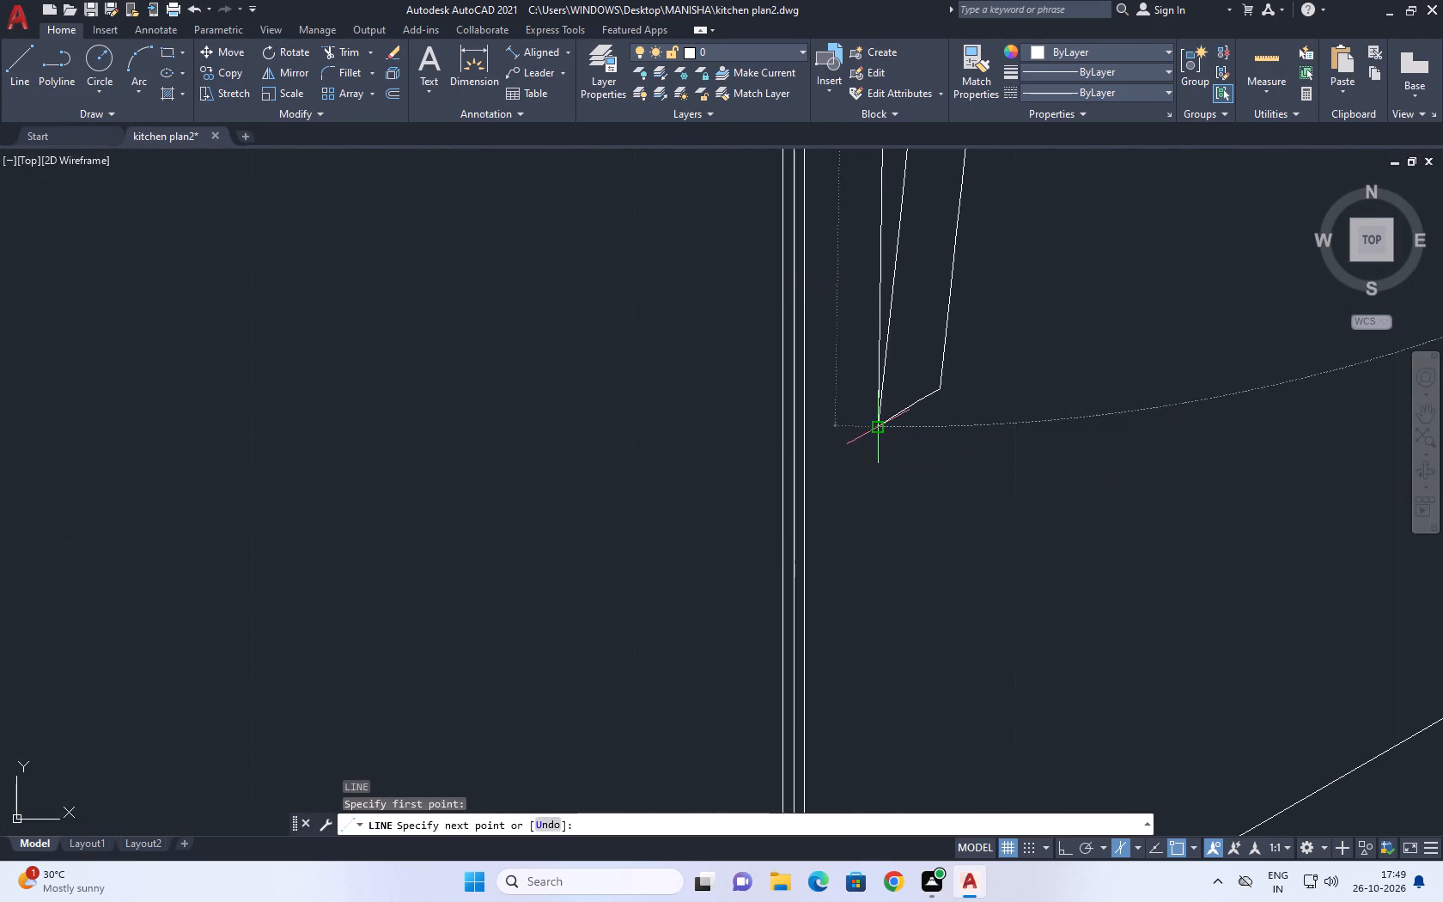
key("Escape")
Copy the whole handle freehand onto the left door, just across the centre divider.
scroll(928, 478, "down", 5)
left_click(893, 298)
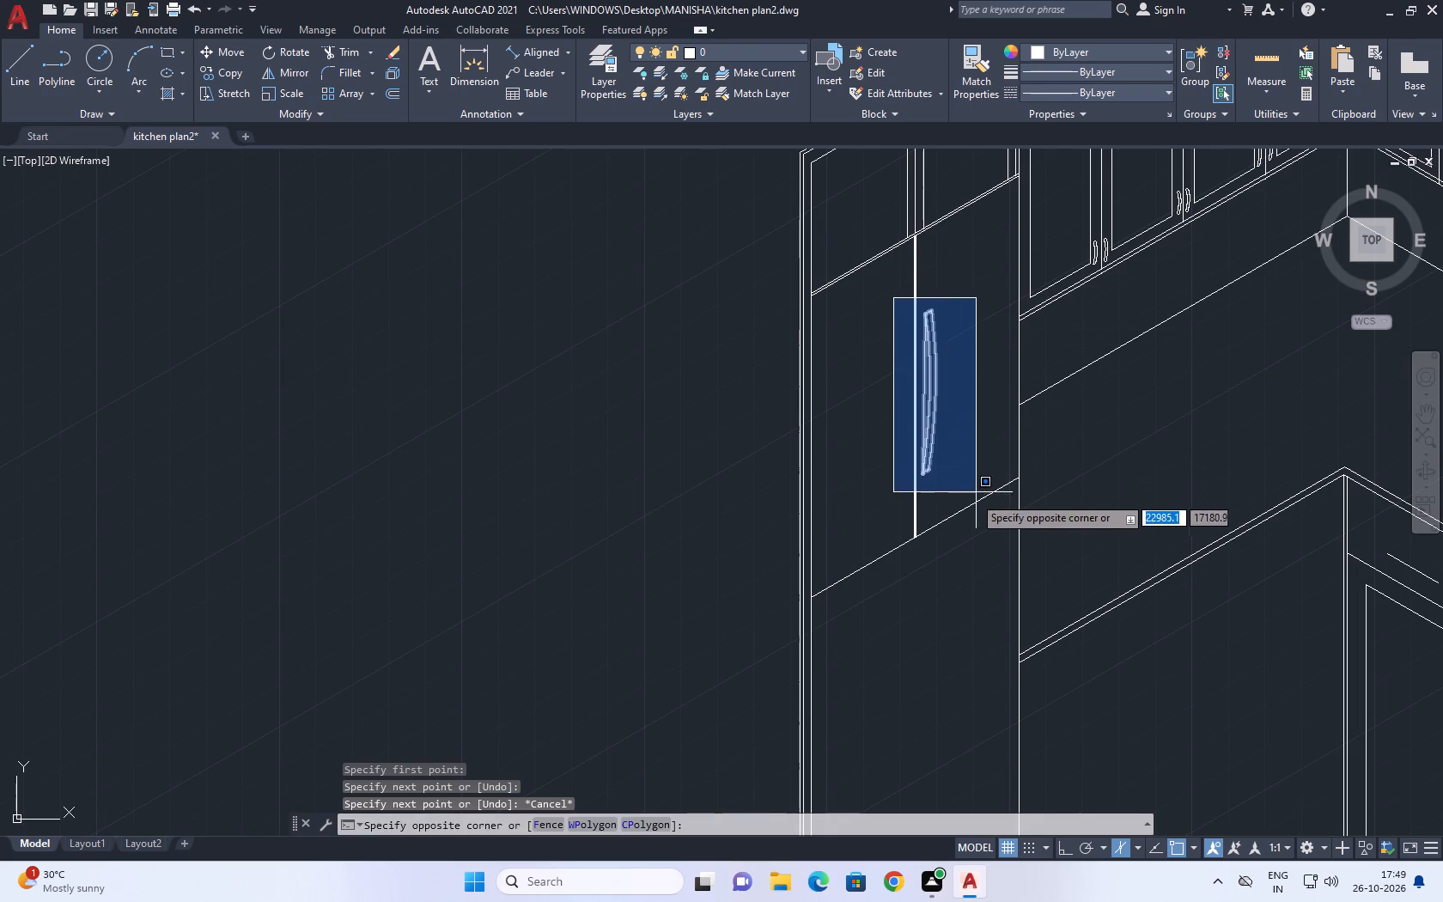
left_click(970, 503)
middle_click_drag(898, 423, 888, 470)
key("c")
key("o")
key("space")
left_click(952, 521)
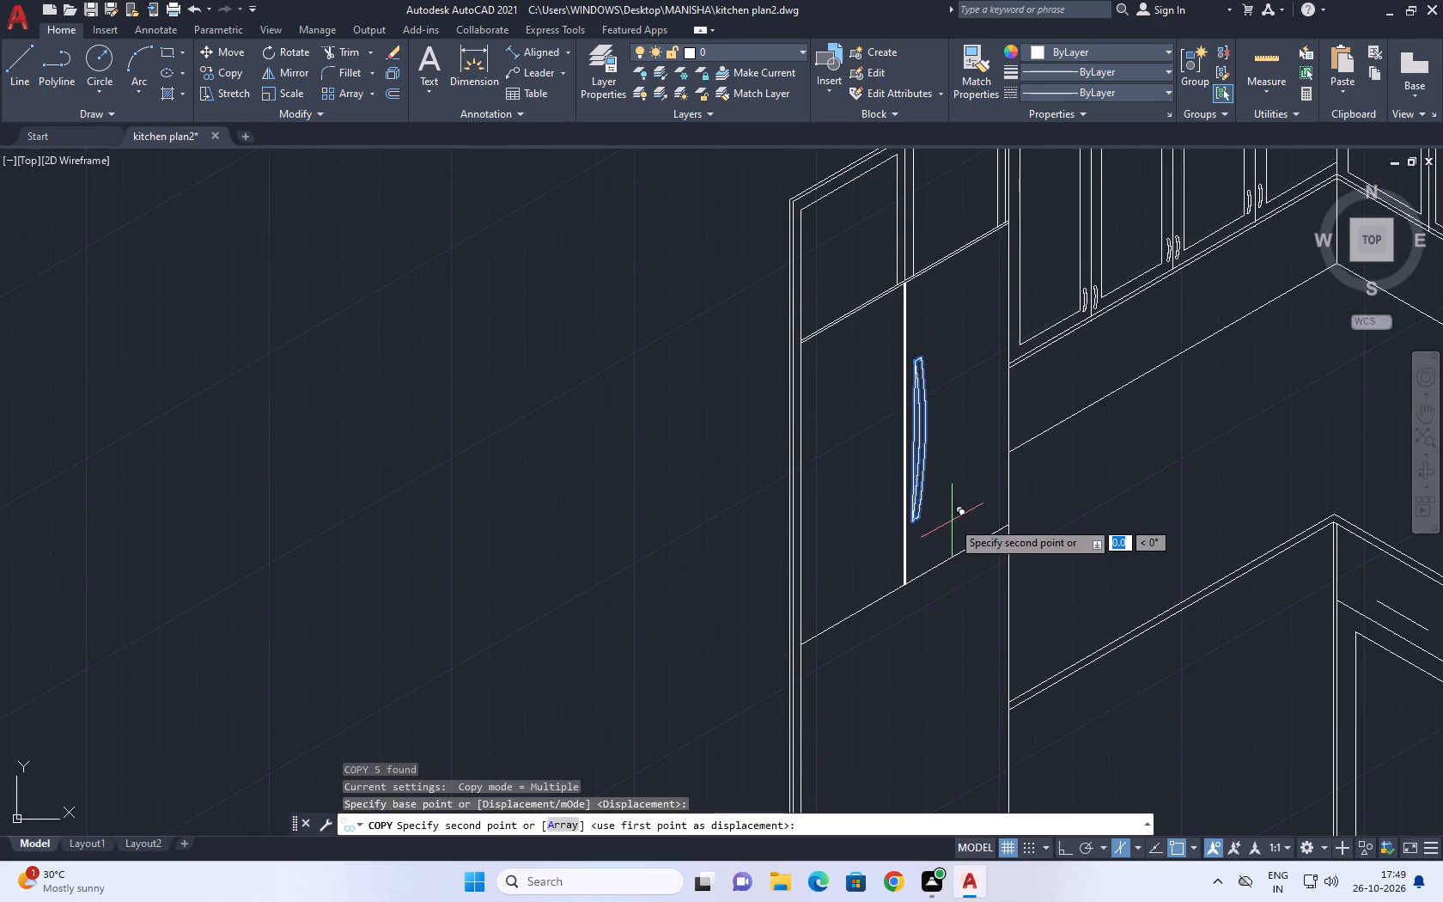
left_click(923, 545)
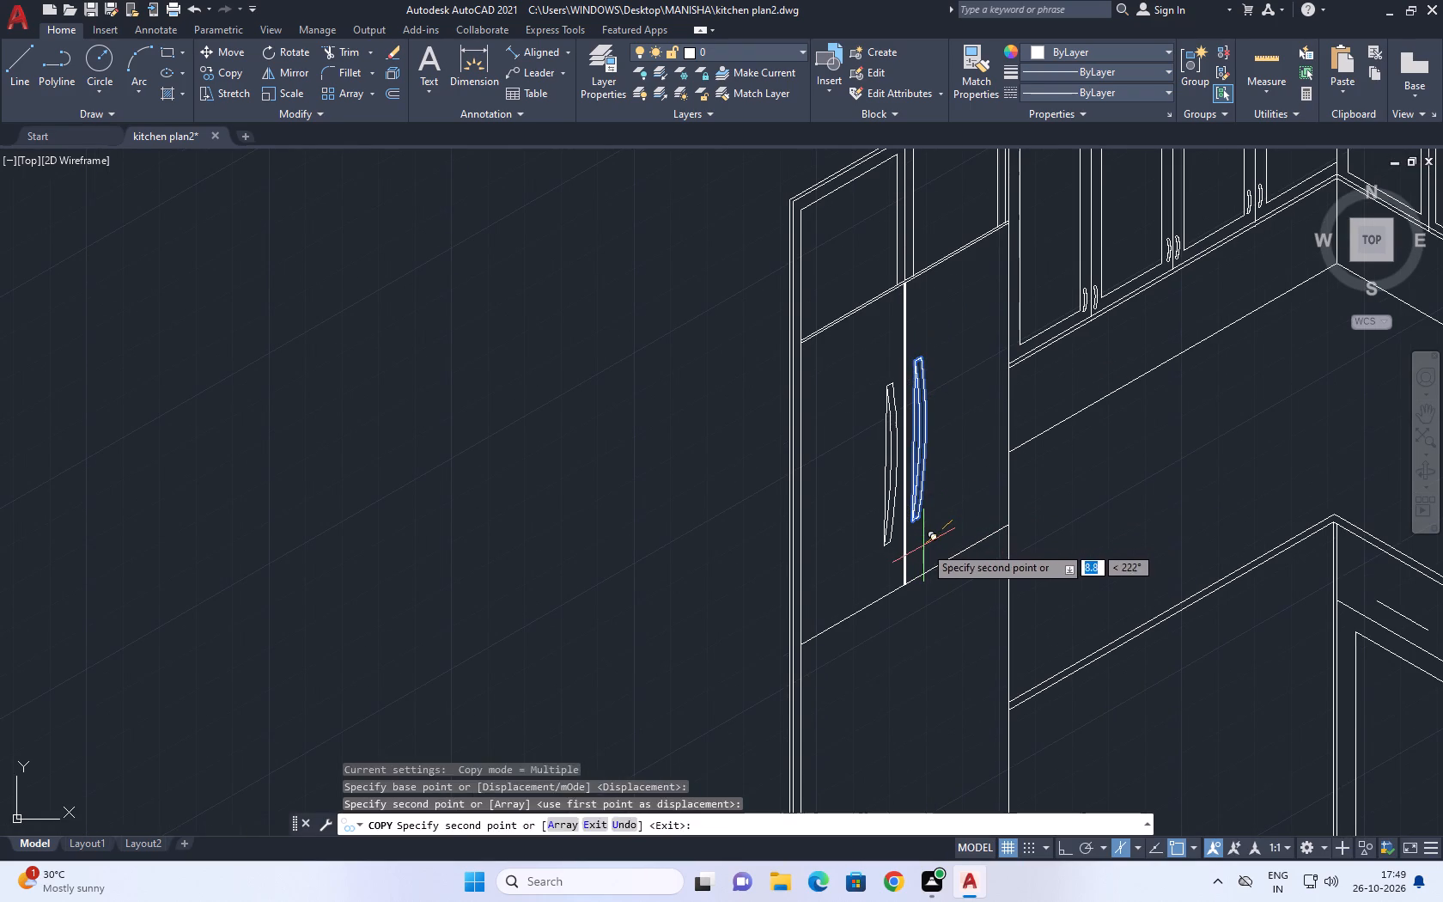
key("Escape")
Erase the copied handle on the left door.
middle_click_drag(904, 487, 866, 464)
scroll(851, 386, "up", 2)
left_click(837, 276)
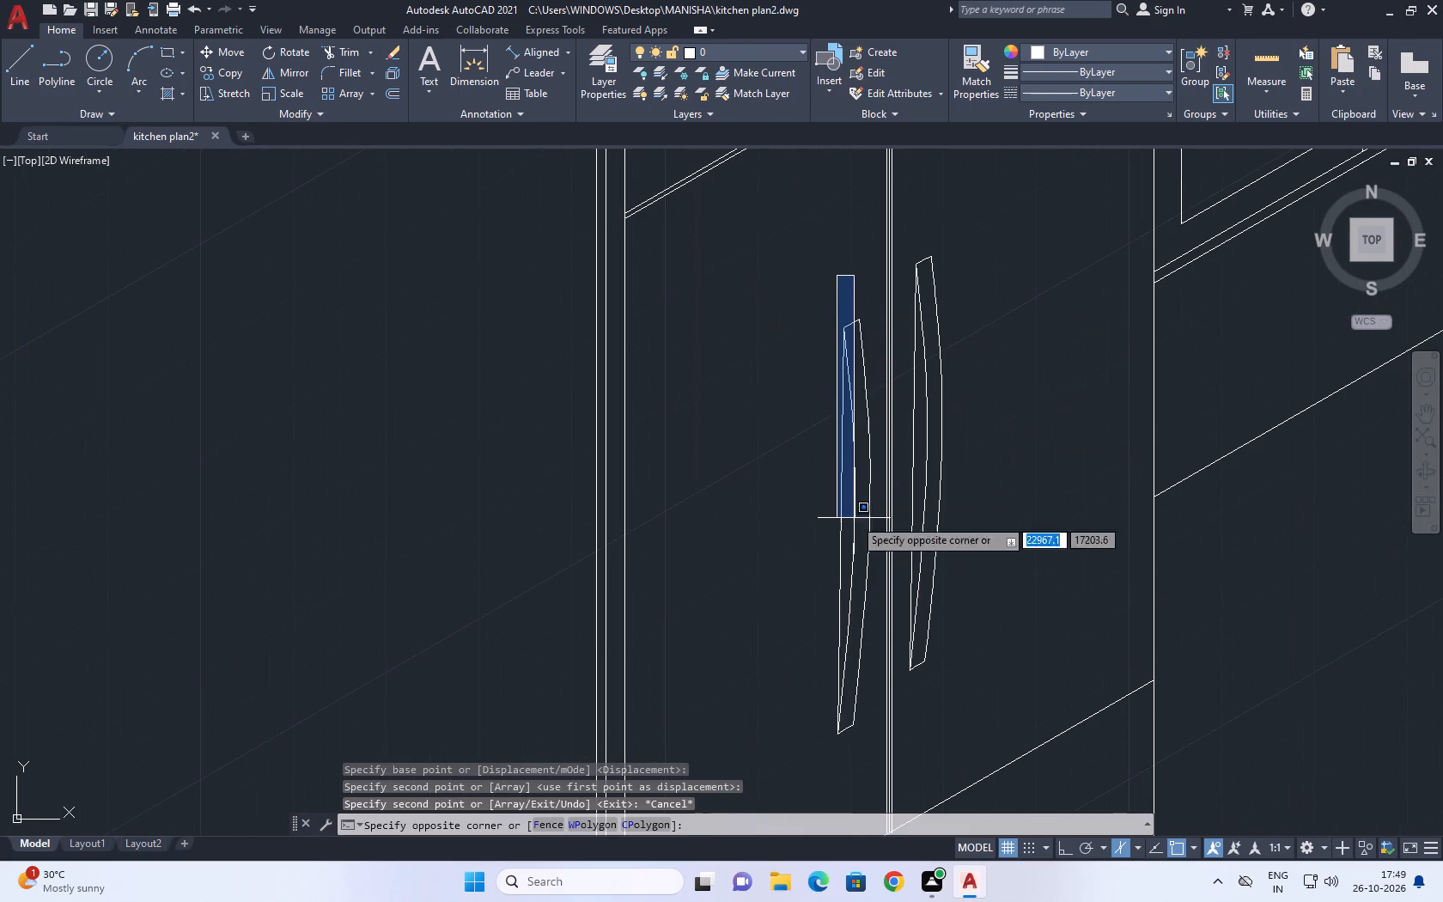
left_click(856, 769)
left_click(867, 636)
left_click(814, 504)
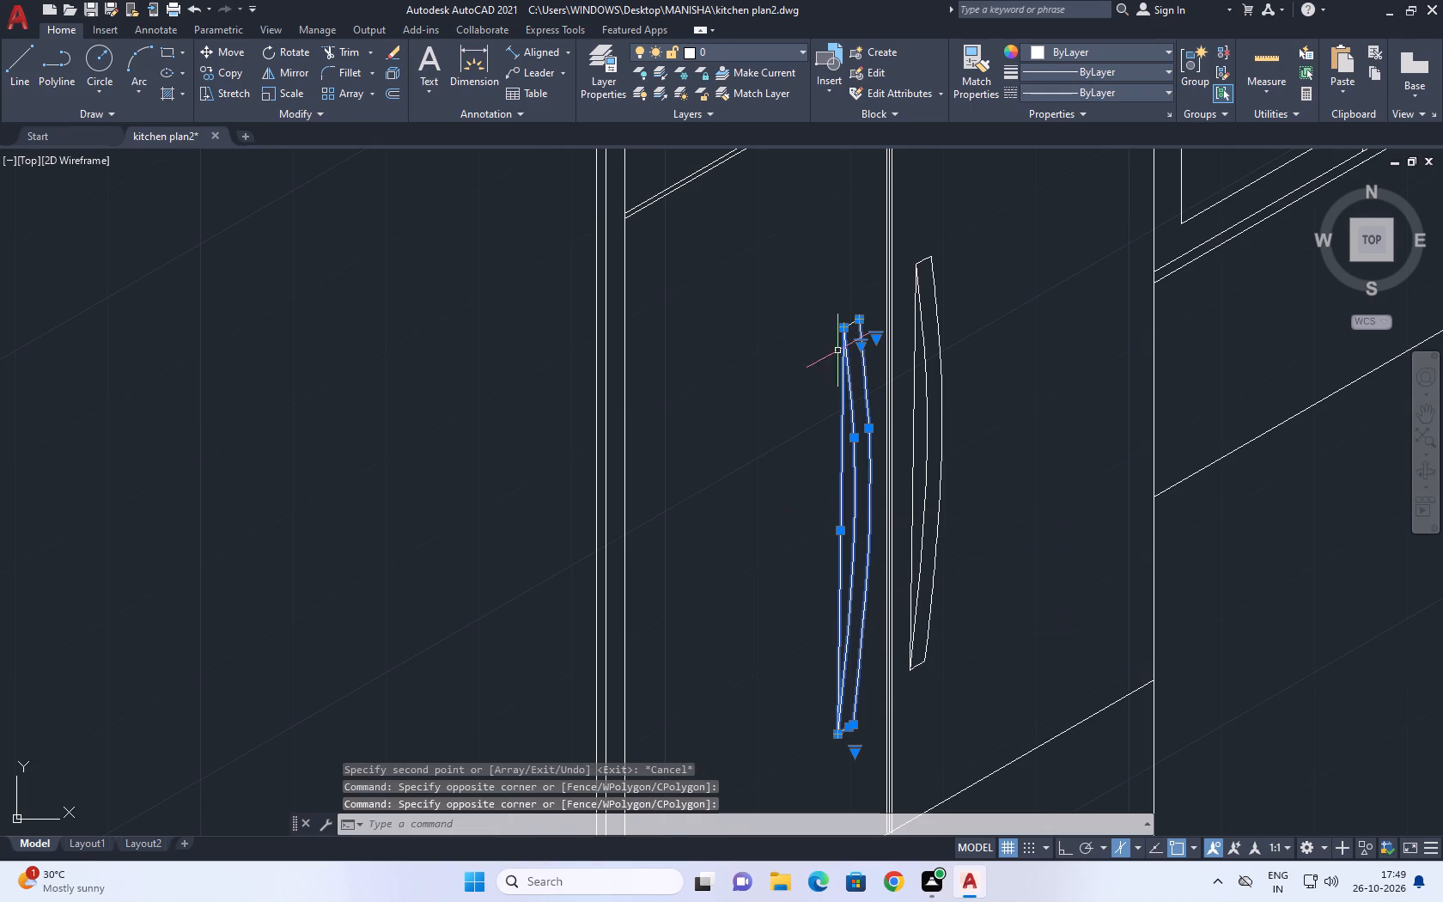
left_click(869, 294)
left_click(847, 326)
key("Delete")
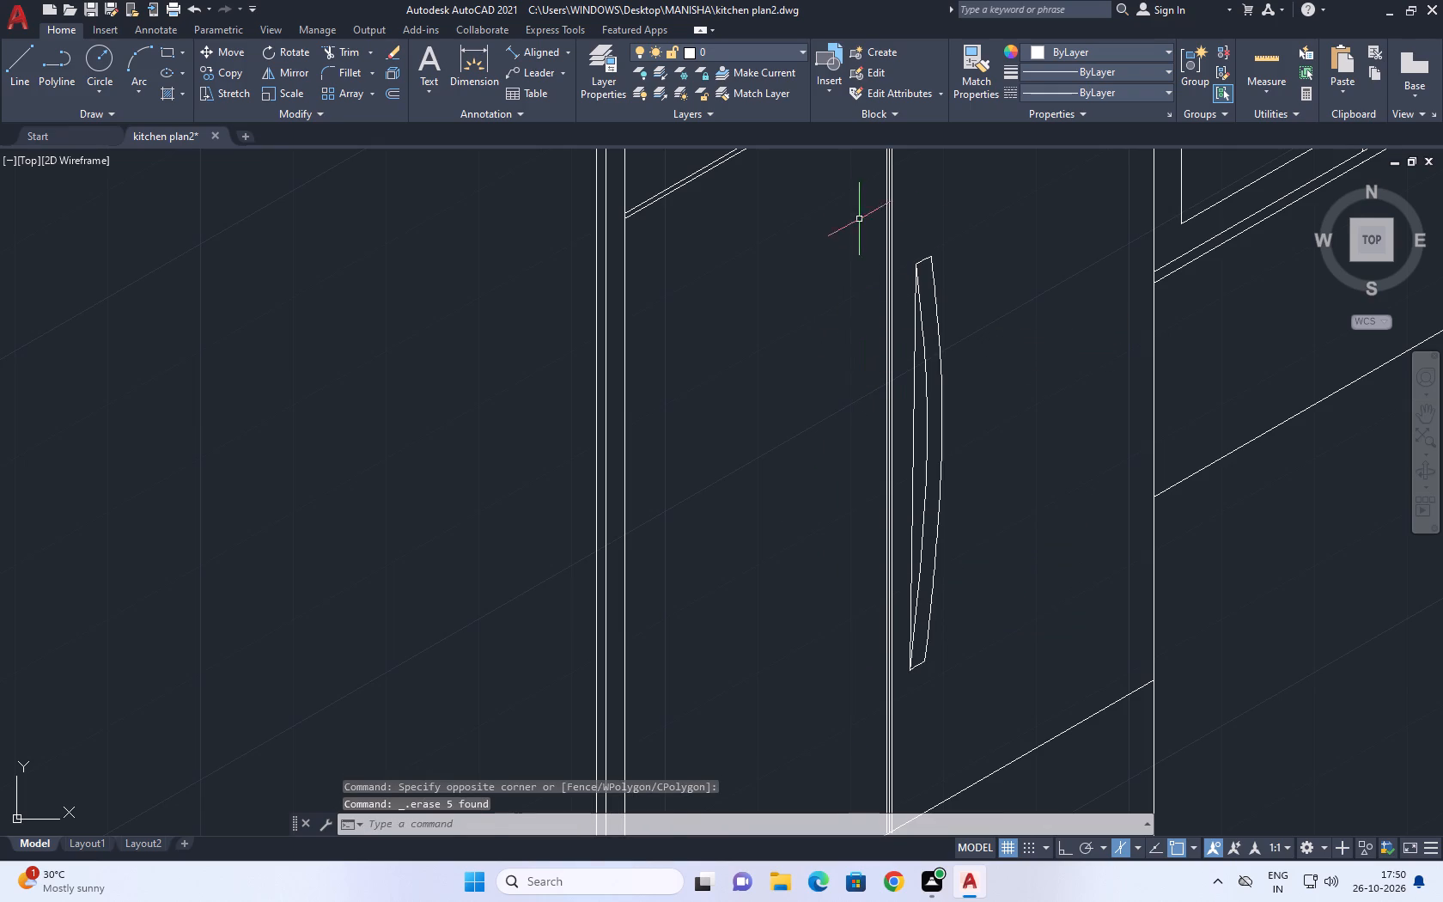
With ortho on, copy the whole handle from its lower corner along the 30° axis onto the left door.
left_click(847, 204)
left_click(987, 721)
middle_click_drag(916, 603, 873, 485)
key("c")
type("o")
key("space")
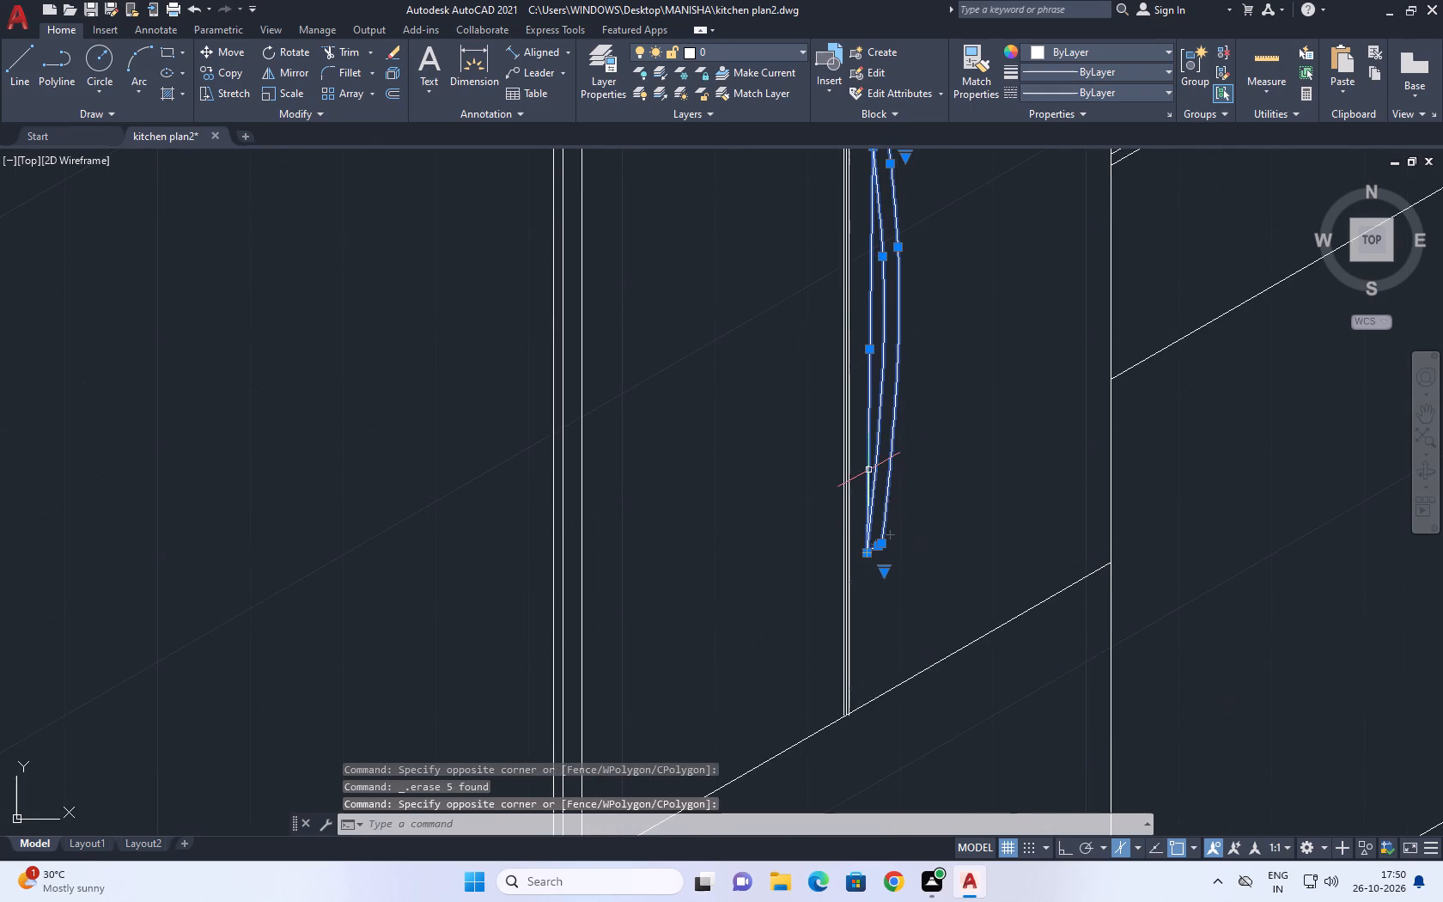
scroll(877, 603, "up", 3)
left_click(831, 438)
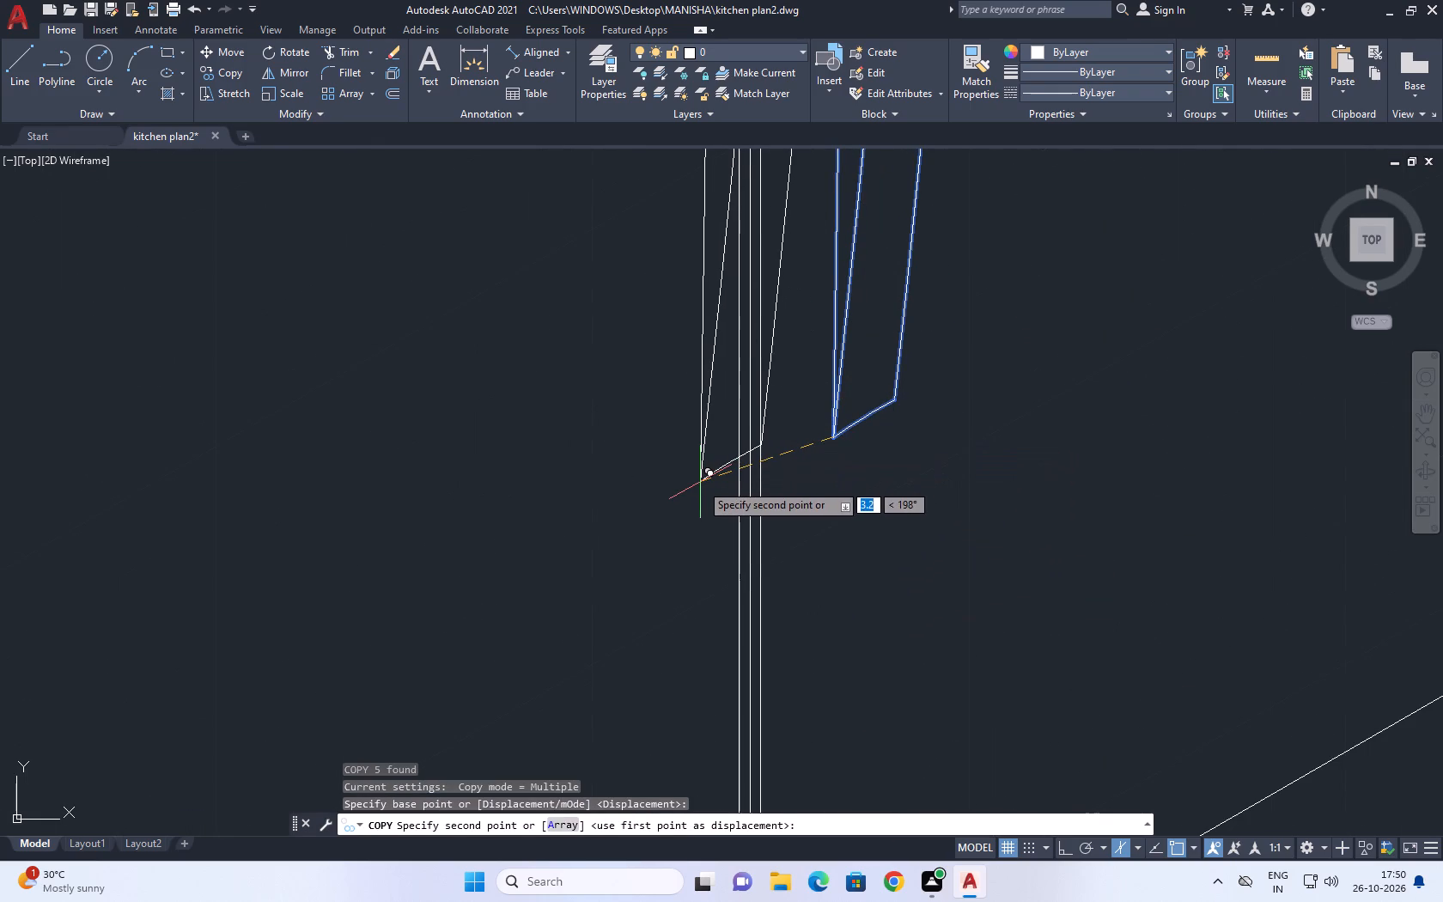
key("F8")
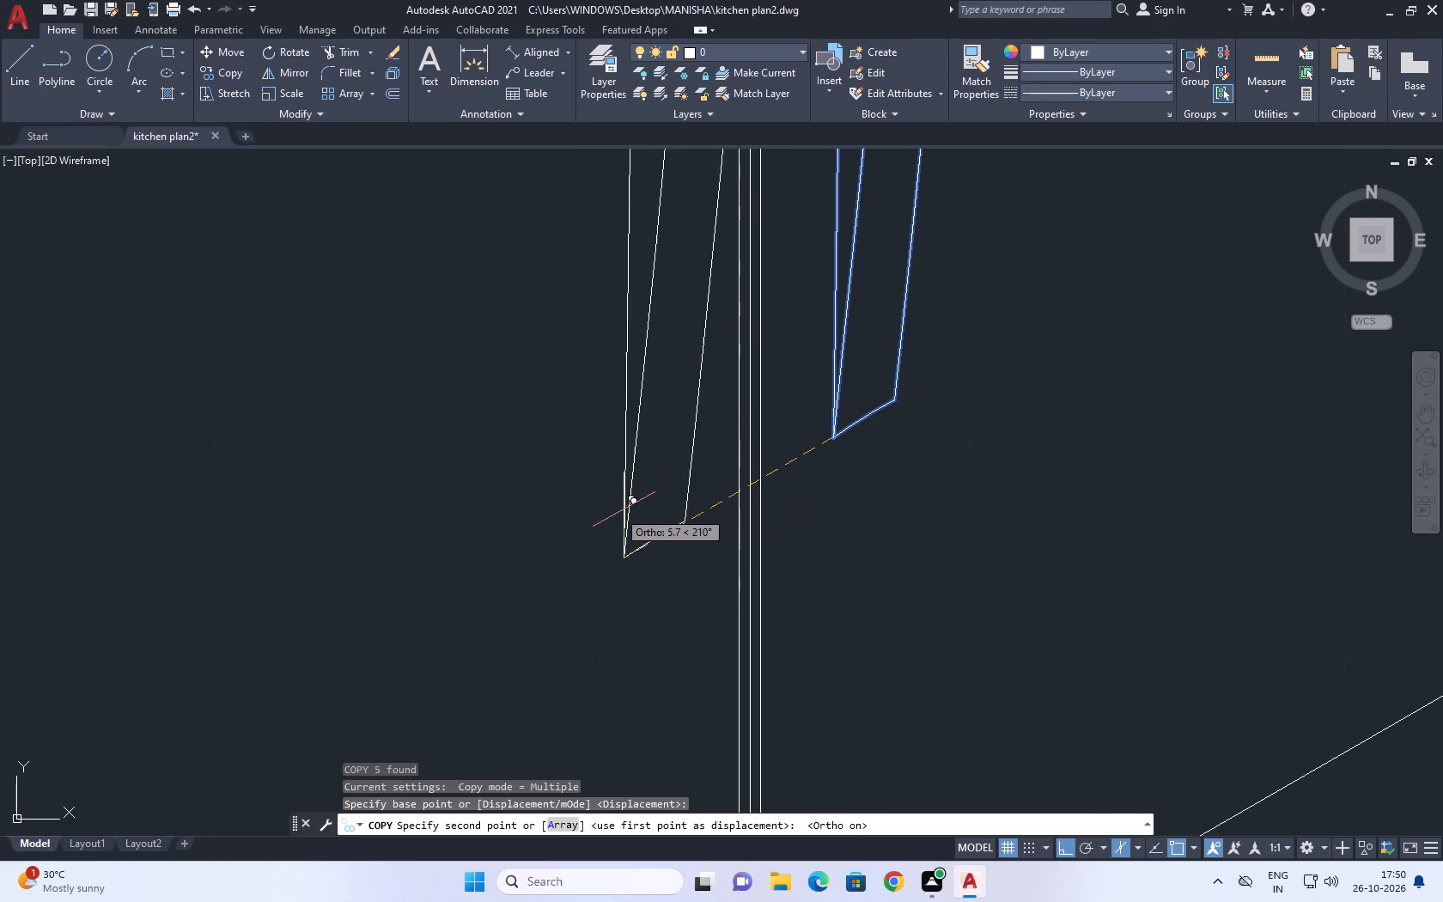
left_click(563, 541)
key("Escape")
scroll(770, 491, "down", 3)
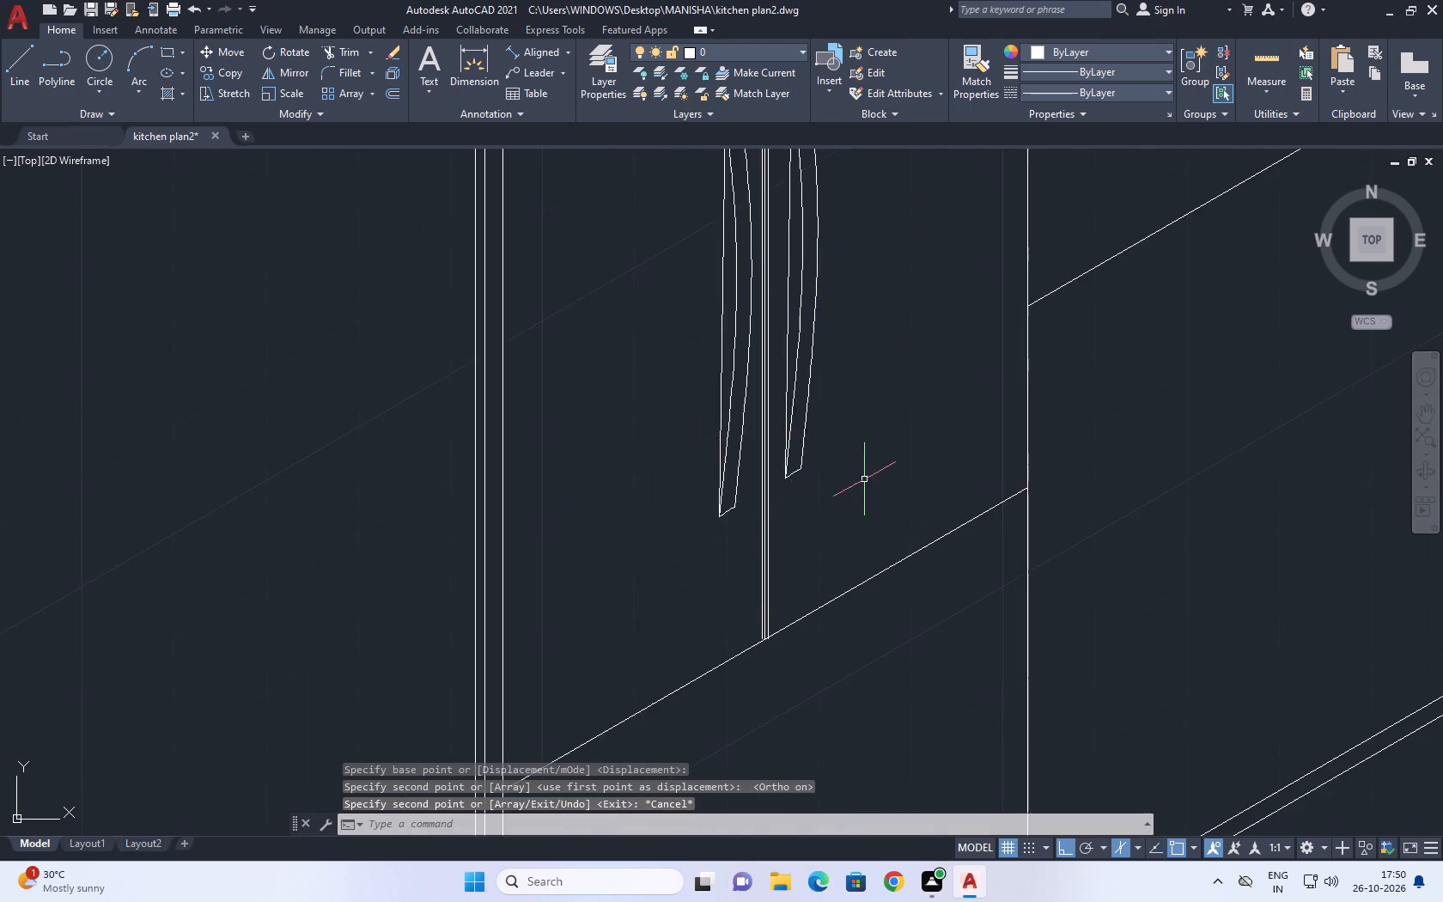
Copy the tall cabinet's inner left vertical frame line 0.5 inward along the 30° axis.
scroll(872, 471, "down", 2)
middle_click_drag(882, 446, 906, 513)
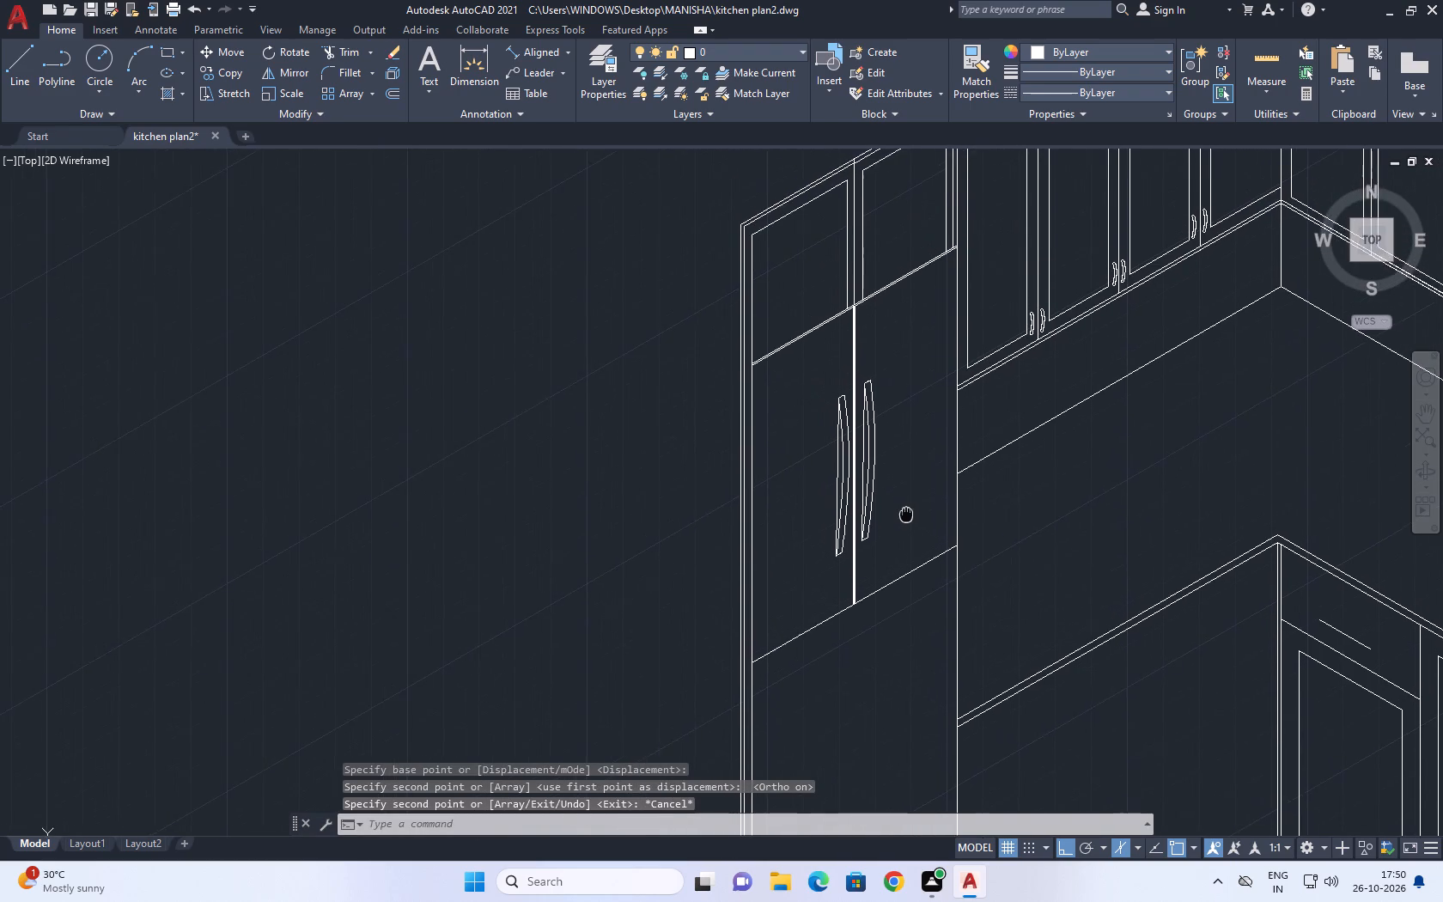
middle_click_drag(906, 513, 920, 453)
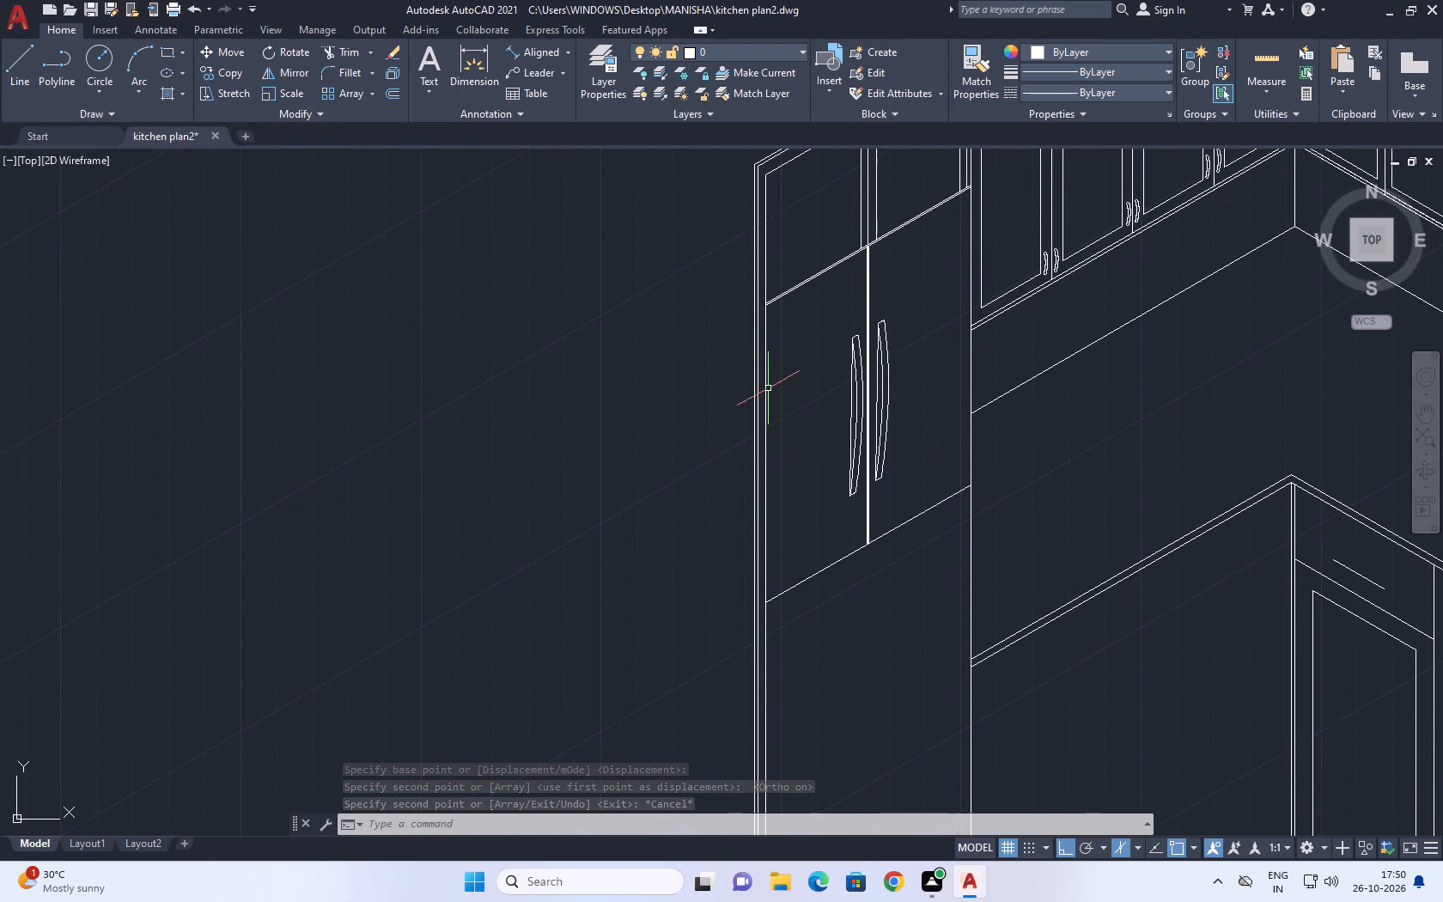
middle_click_drag(834, 387, 841, 496)
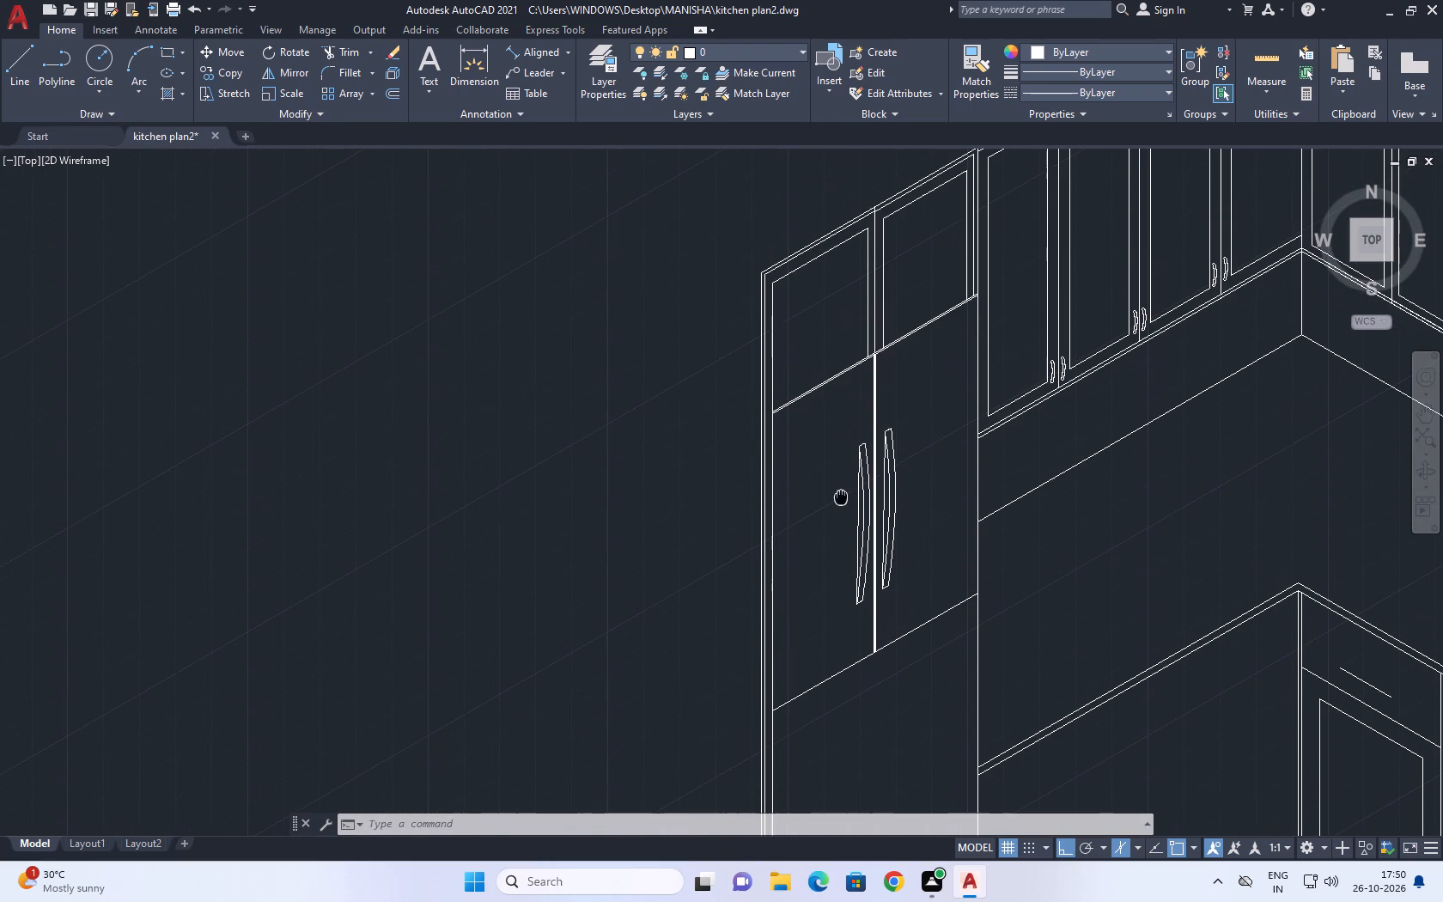
middle_click_drag(841, 496, 843, 497)
scroll(752, 451, "up", 2)
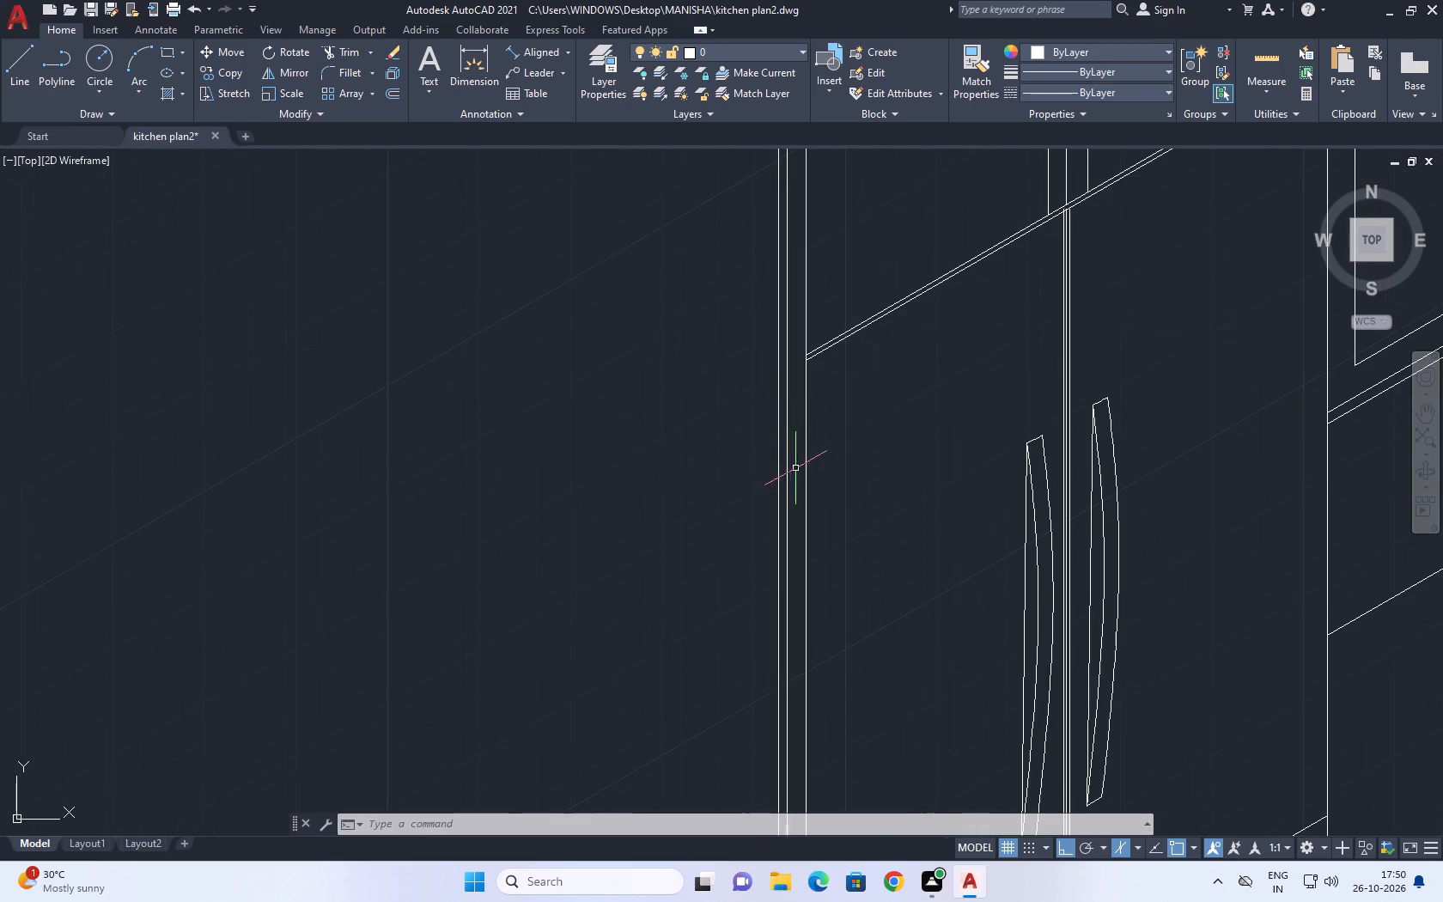
left_click(803, 474)
type("co")
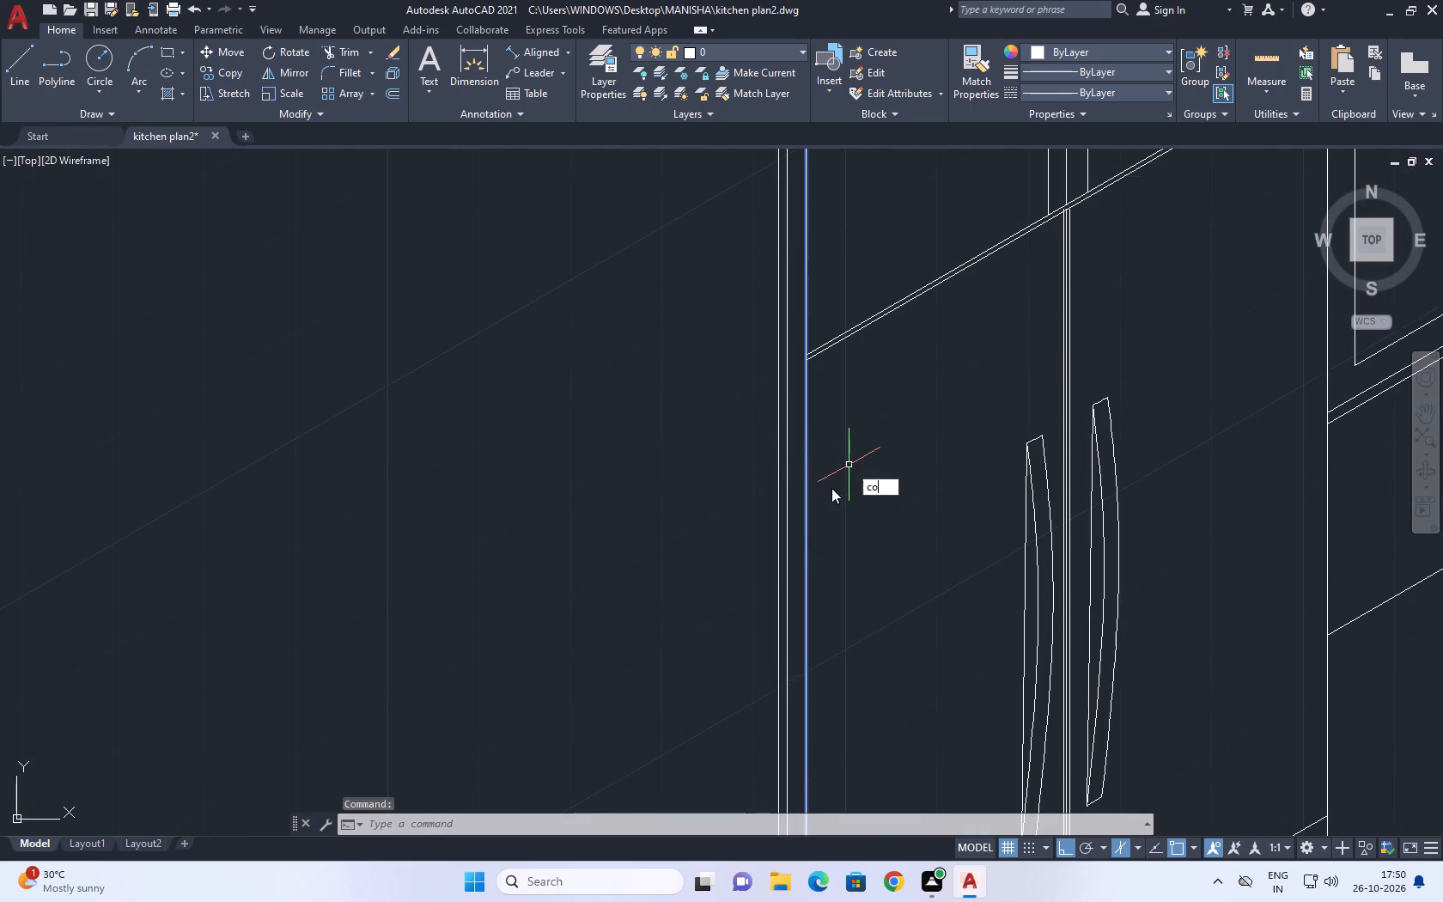
key("space")
left_click(804, 501)
key("0")
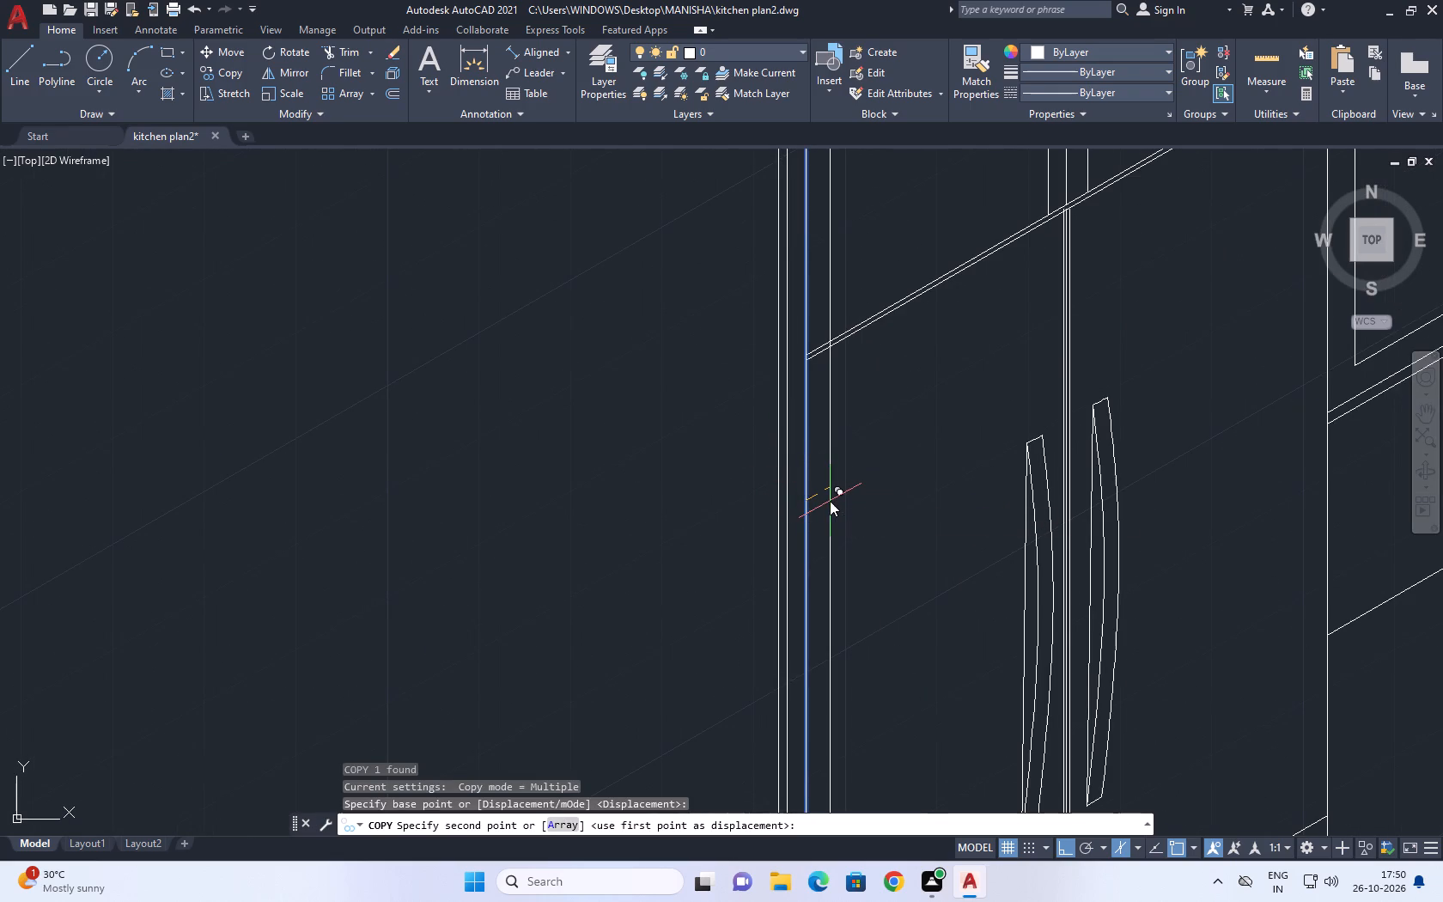
key("period")
type("5")
key("space")
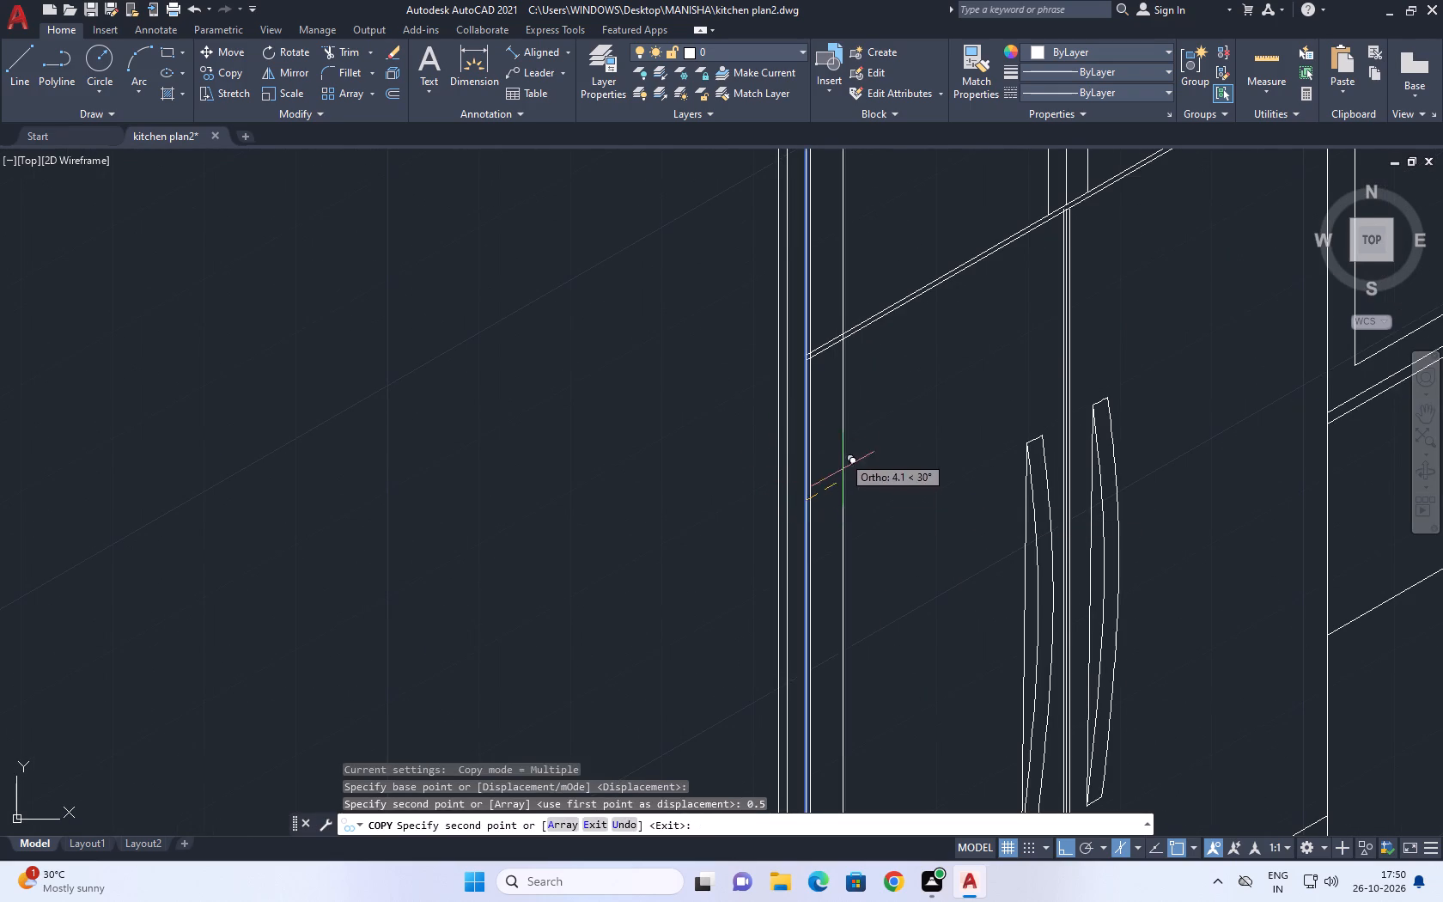
key("Escape")
Trim the left ends of the two slanted rail lines between the frame line and its inward copy.
middle_click_drag(808, 320, 827, 469)
key("t")
key("r")
key("space")
scroll(829, 523, "up", 3)
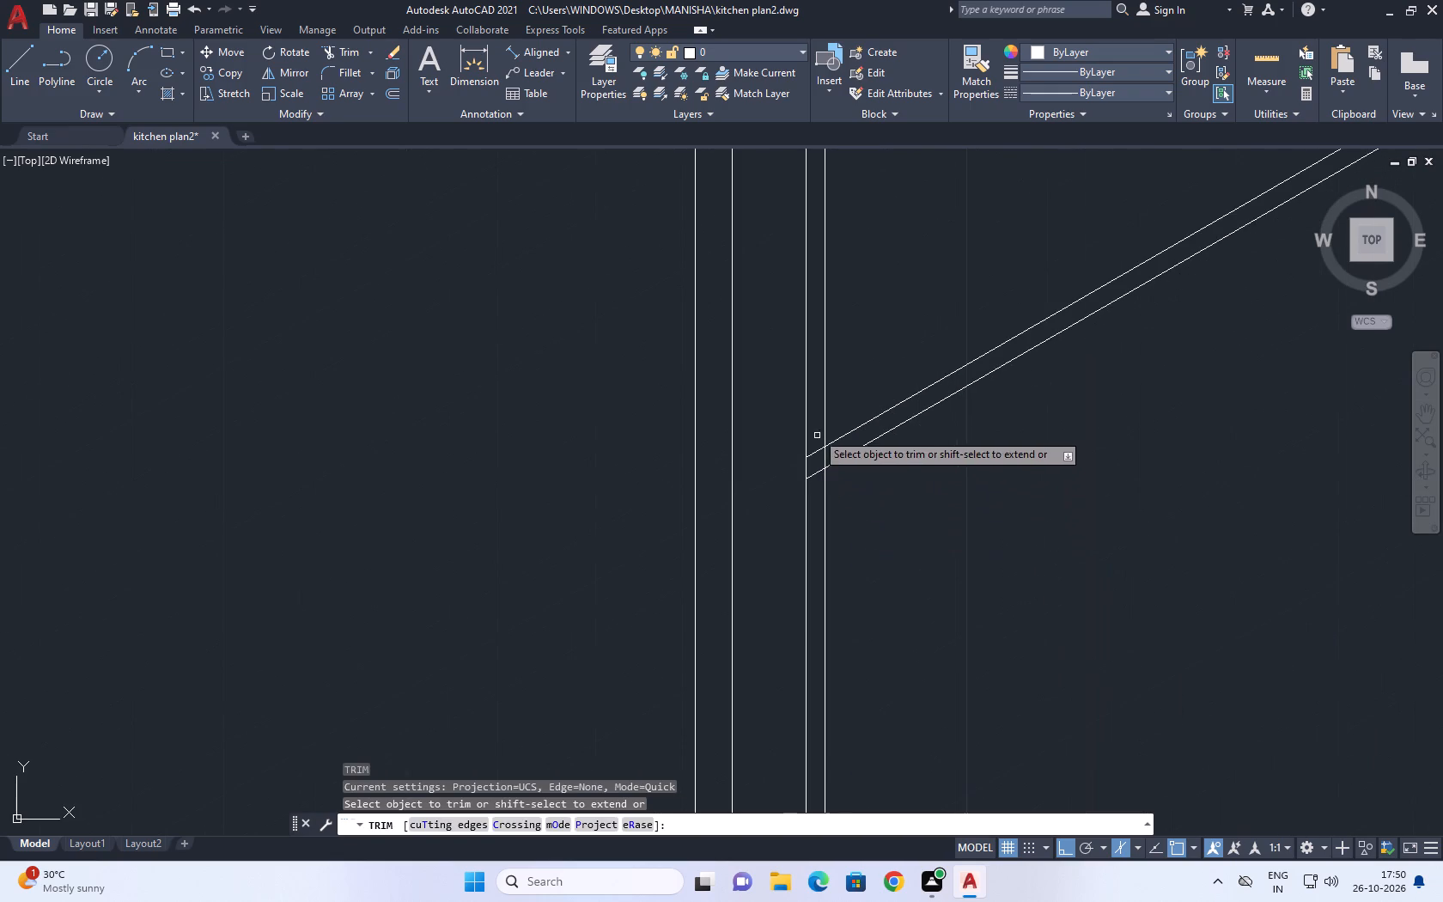
left_click(815, 430)
left_click(813, 492)
middle_click_drag(880, 375, 819, 652)
scroll(819, 653, "down", 2)
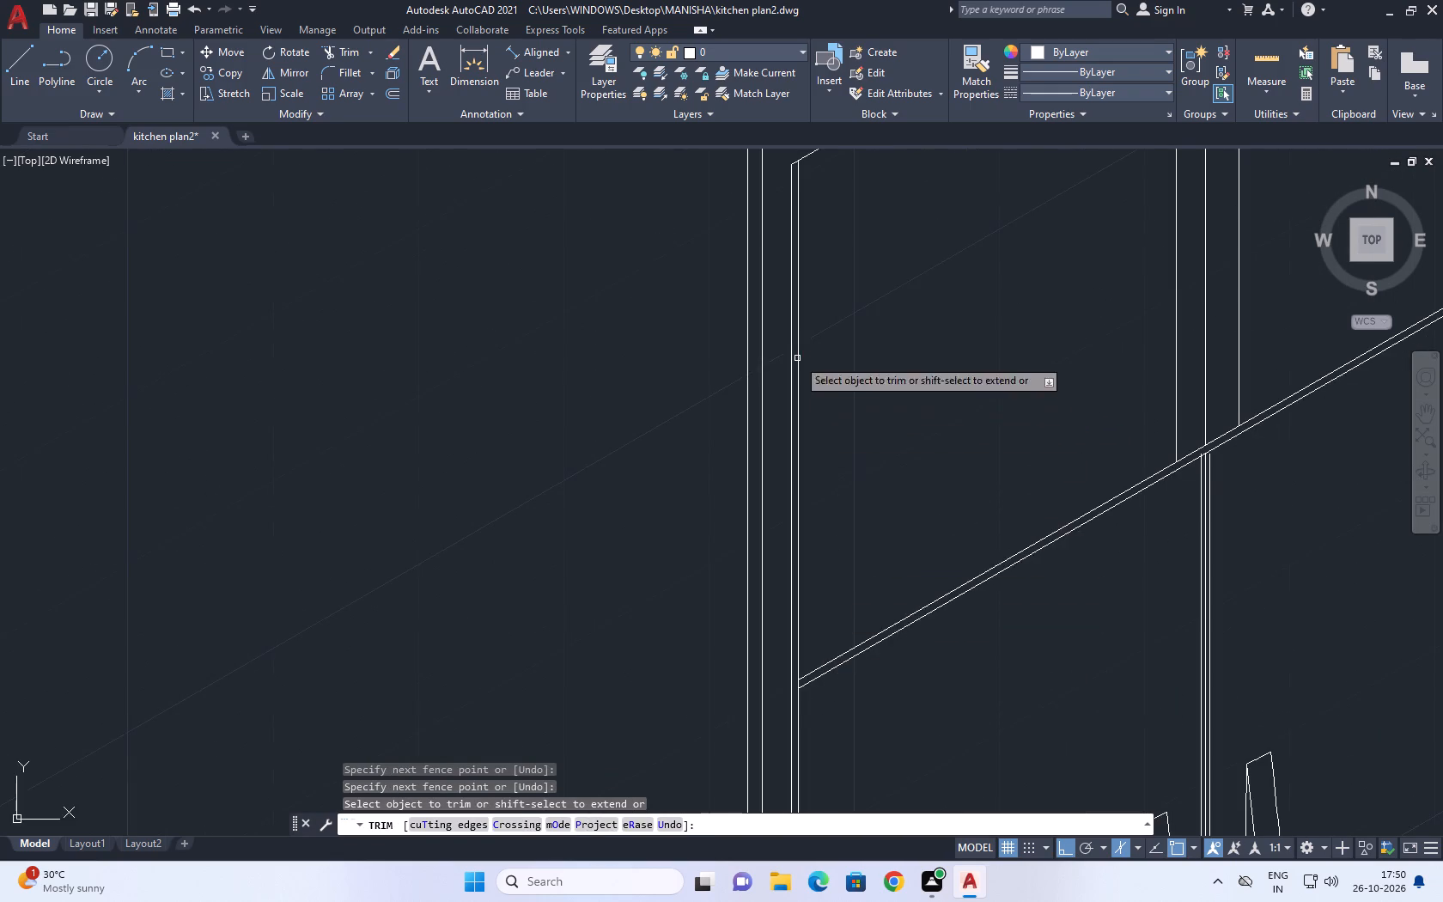
middle_click_drag(804, 389, 782, 625)
scroll(831, 478, "down", 2)
key("Escape")
Trim the copied vertical frame line where it extends above the slanted rail beside the upper left door.
middle_click_drag(886, 484, 827, 279)
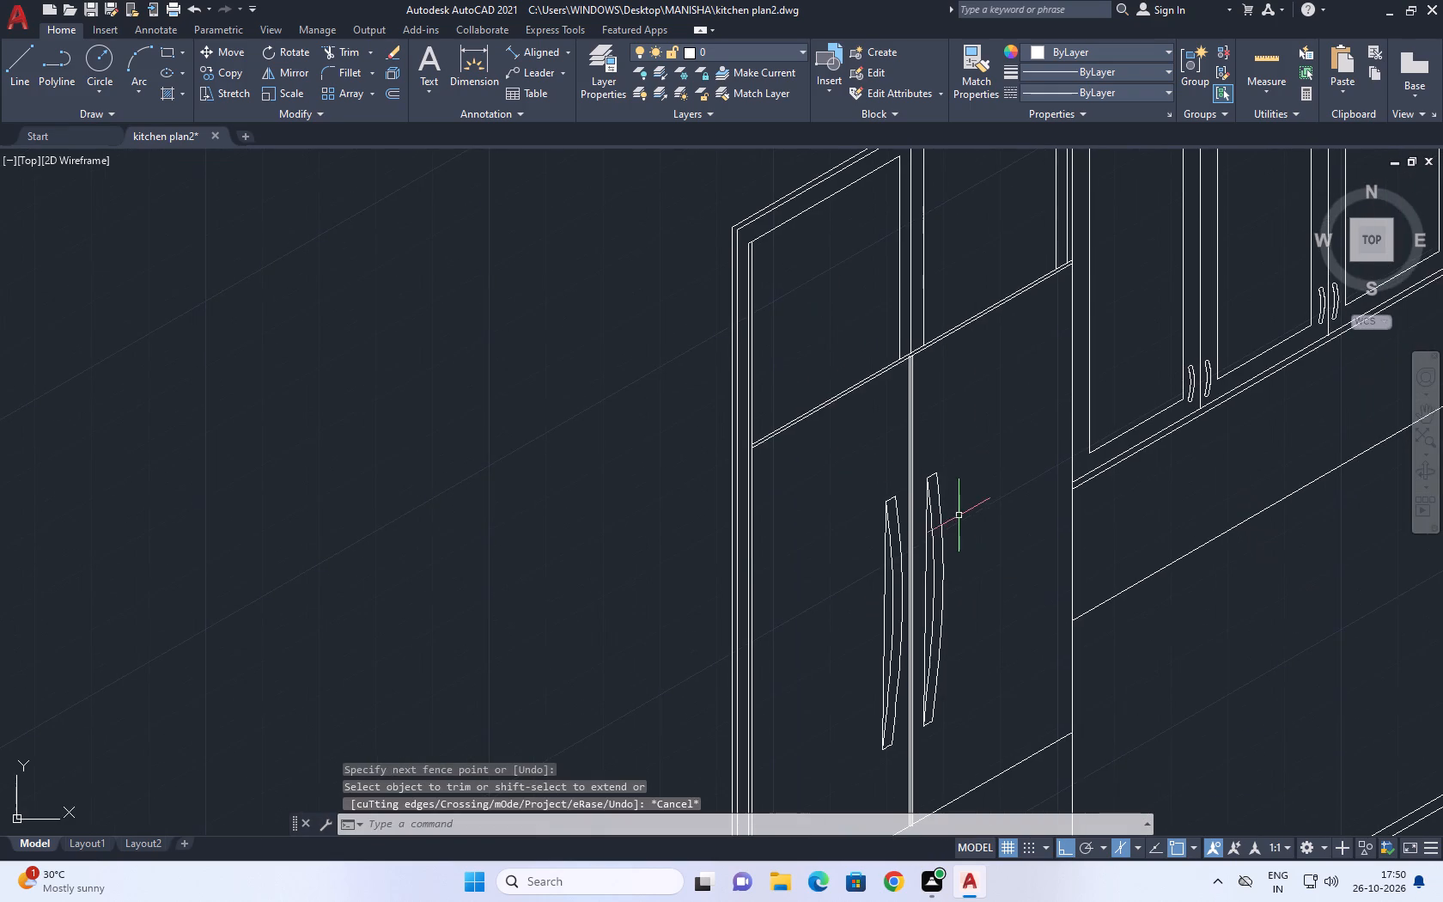
middle_click_drag(957, 466, 898, 424)
middle_click_drag(770, 367, 770, 357)
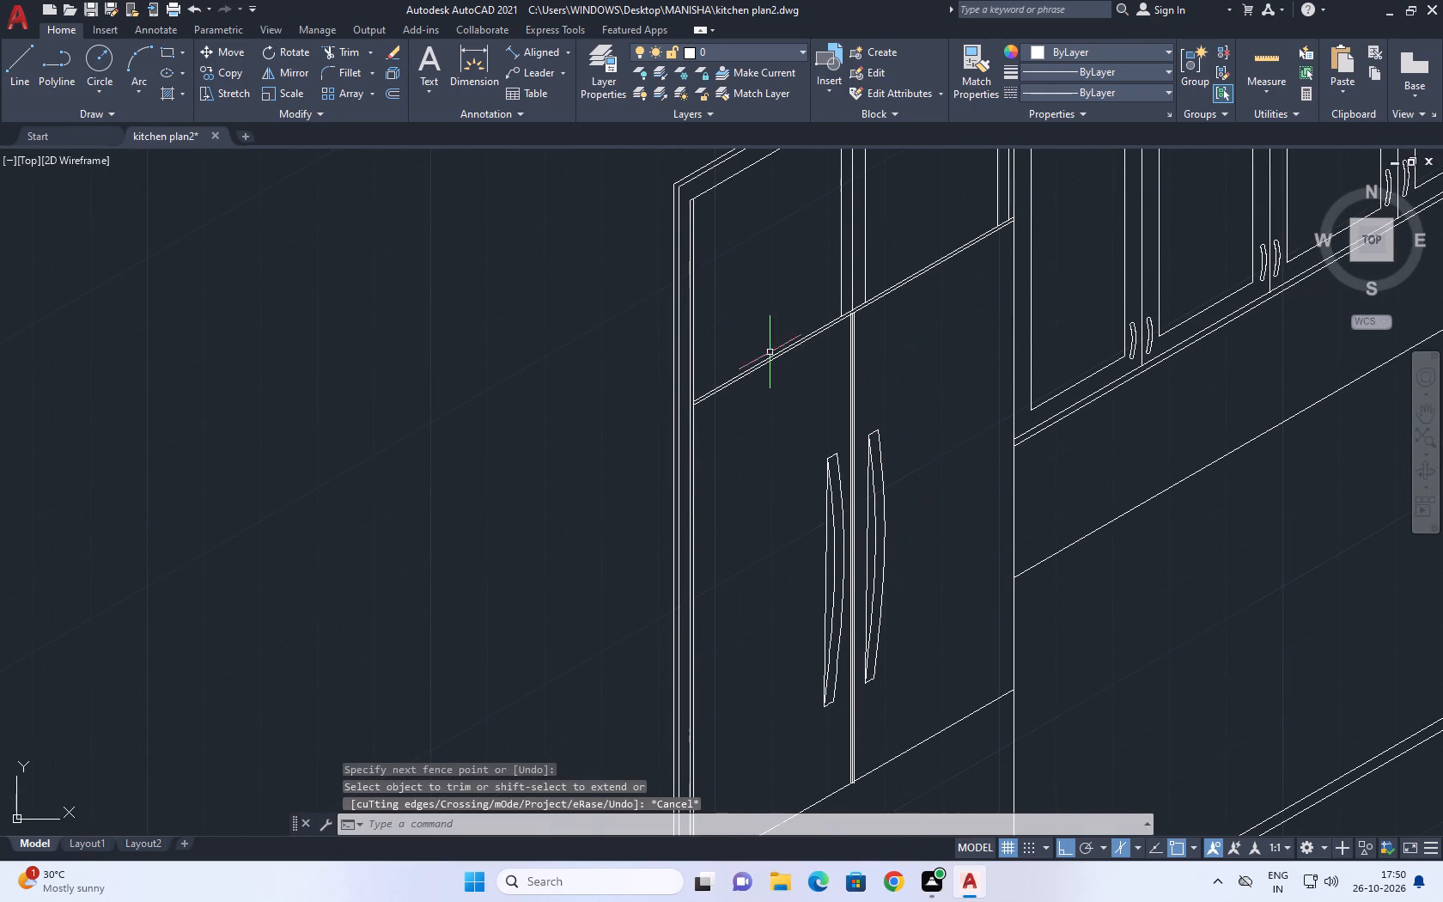
middle_click_drag(770, 357, 759, 429)
type("tr")
key("space")
scroll(674, 397, "up", 2)
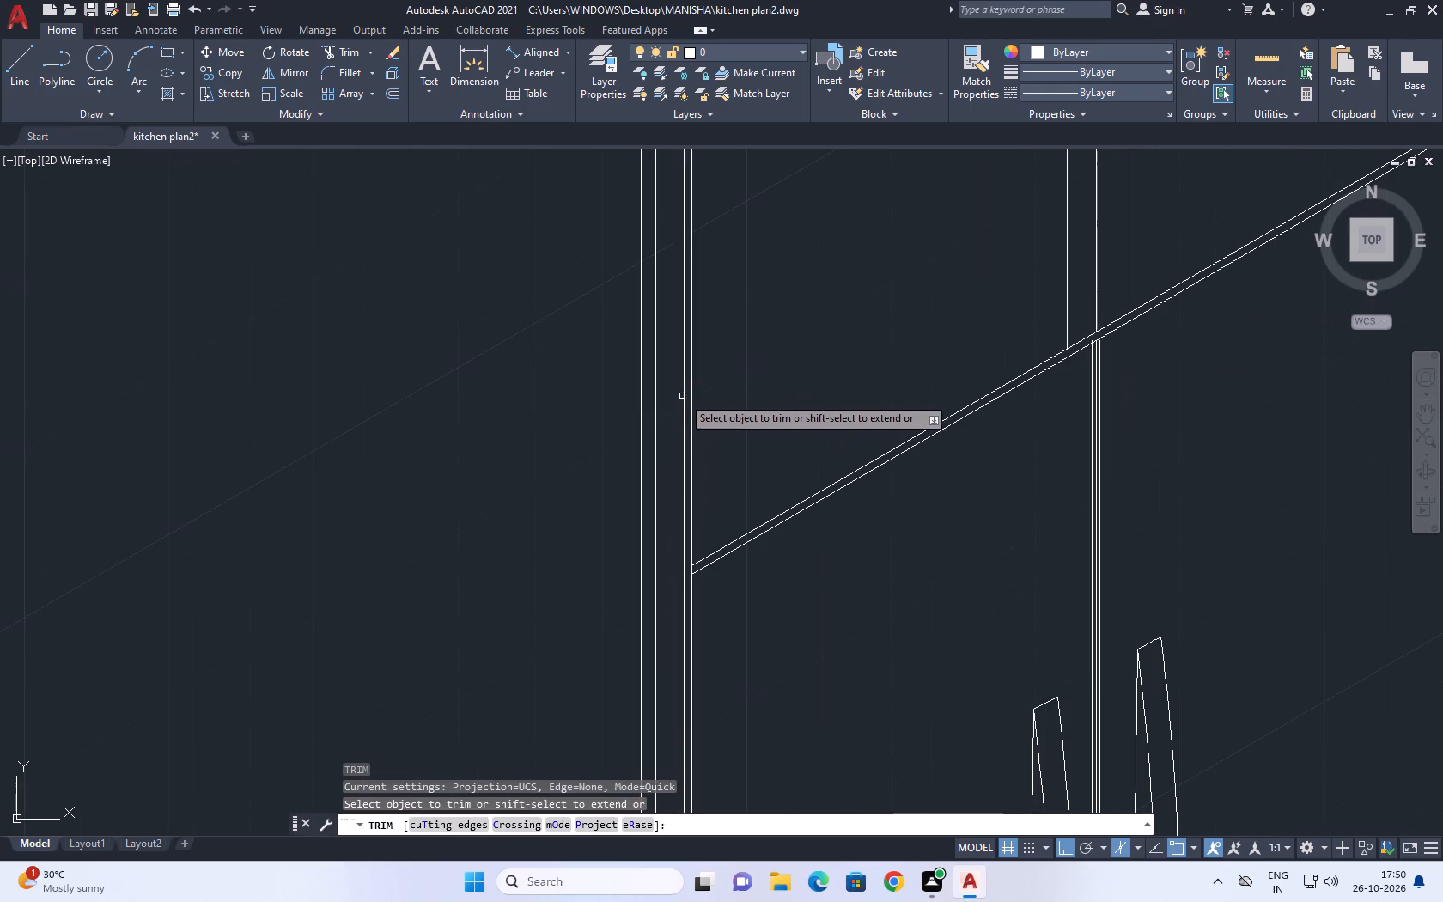
left_click(693, 392)
scroll(725, 458, "down", 4)
key("Escape")
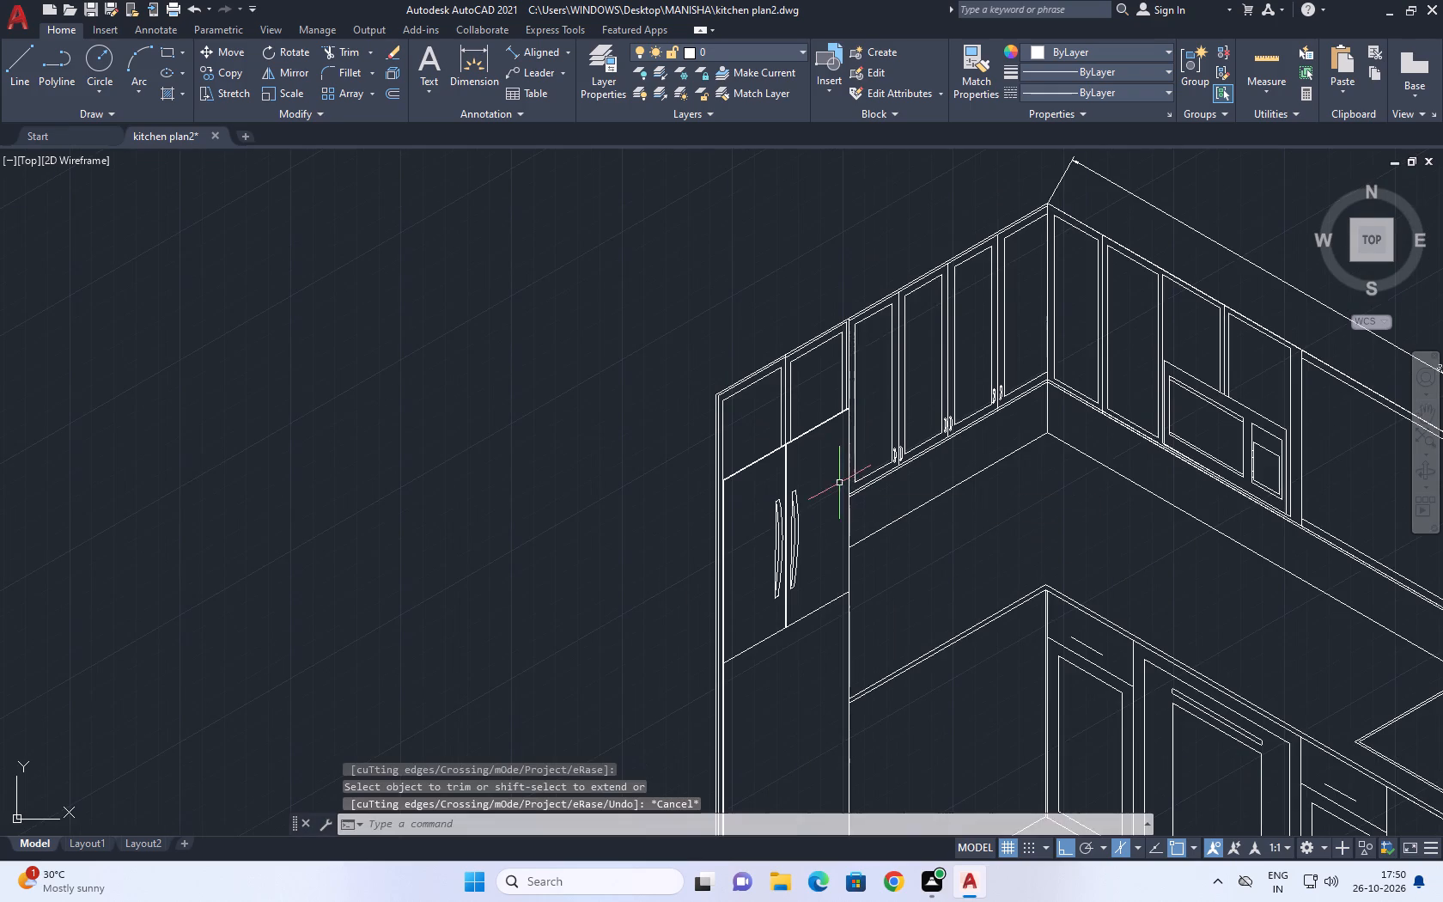
Copy the slanted line below the tall cabinet's upper doors 0.5 straight down from its left end.
scroll(839, 419, "up", 3)
middle_click_drag(896, 410, 859, 274)
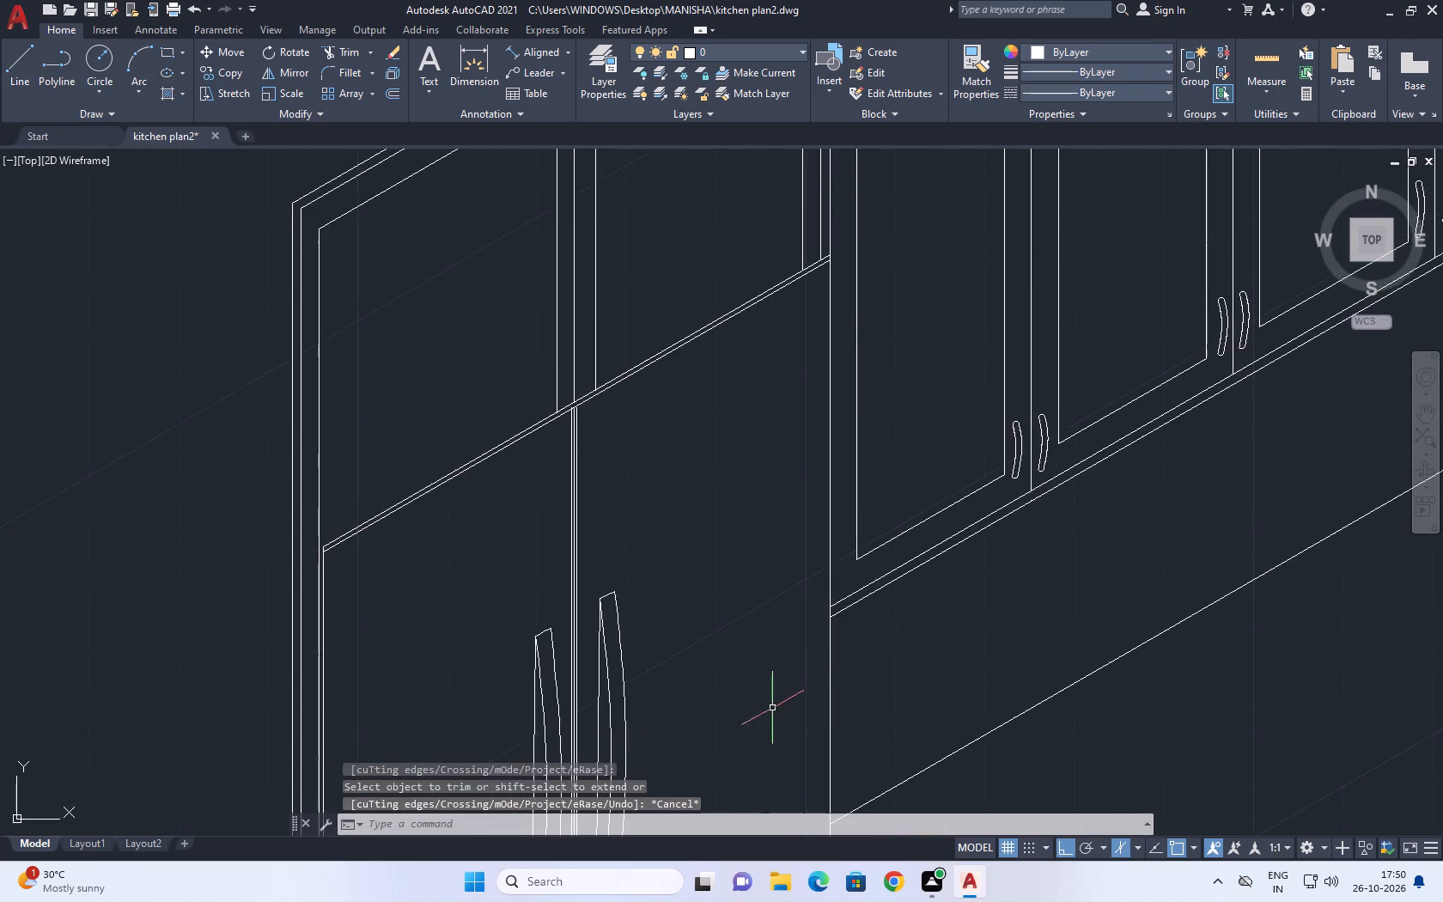
middle_click_drag(740, 639, 726, 418)
scroll(833, 512, "down", 3)
middle_click_drag(785, 604, 752, 410)
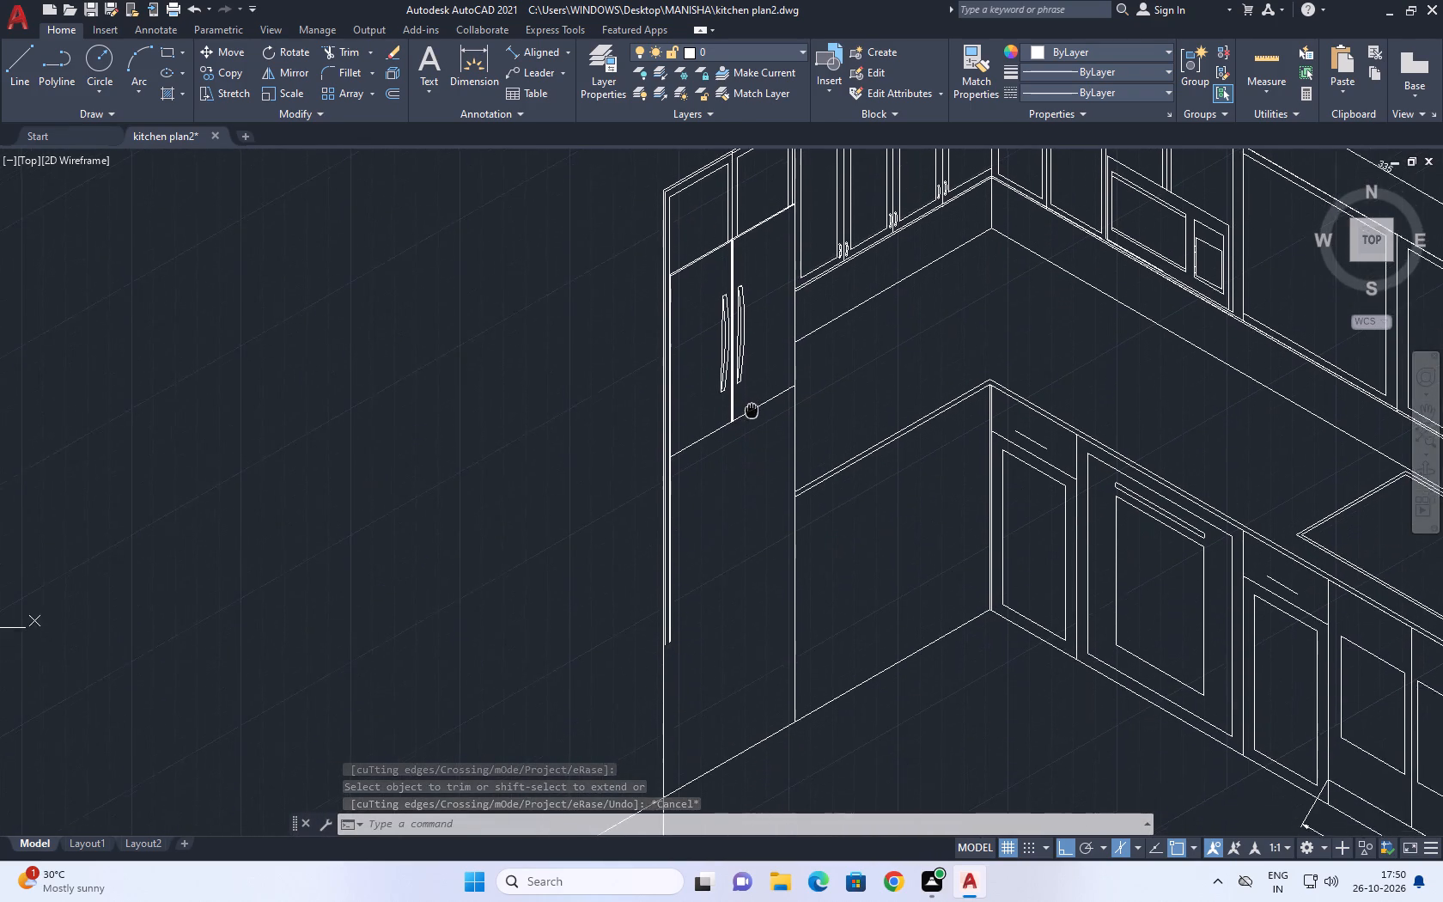
middle_click_drag(752, 410, 753, 404)
scroll(746, 419, "up", 3)
left_click(769, 397)
left_click_drag(749, 364, 734, 359)
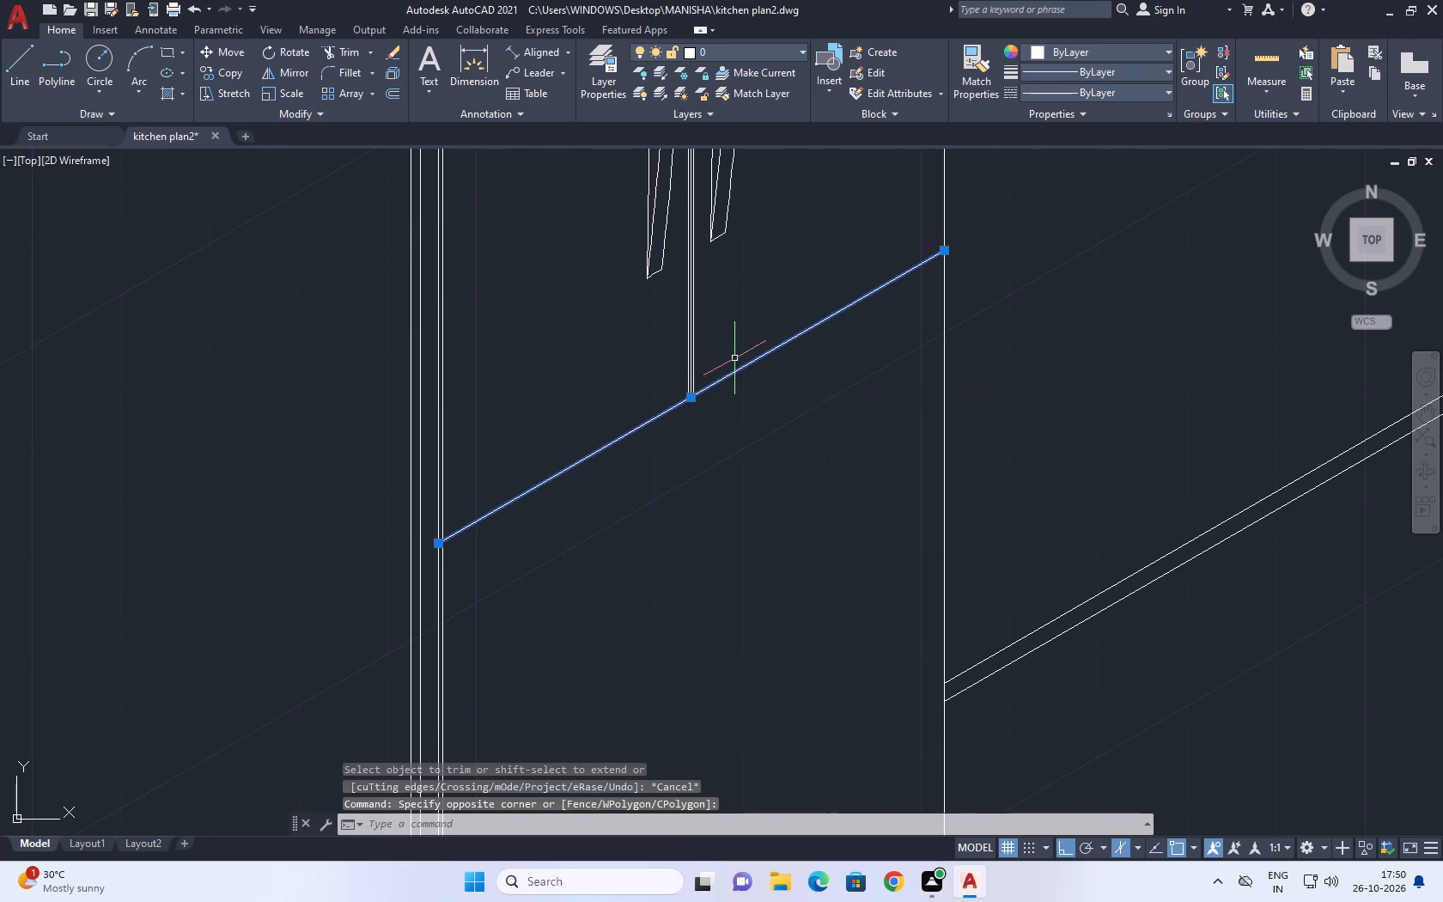
middle_click_drag(748, 354, 770, 442)
type("co")
key("space")
scroll(482, 646, "up", 3)
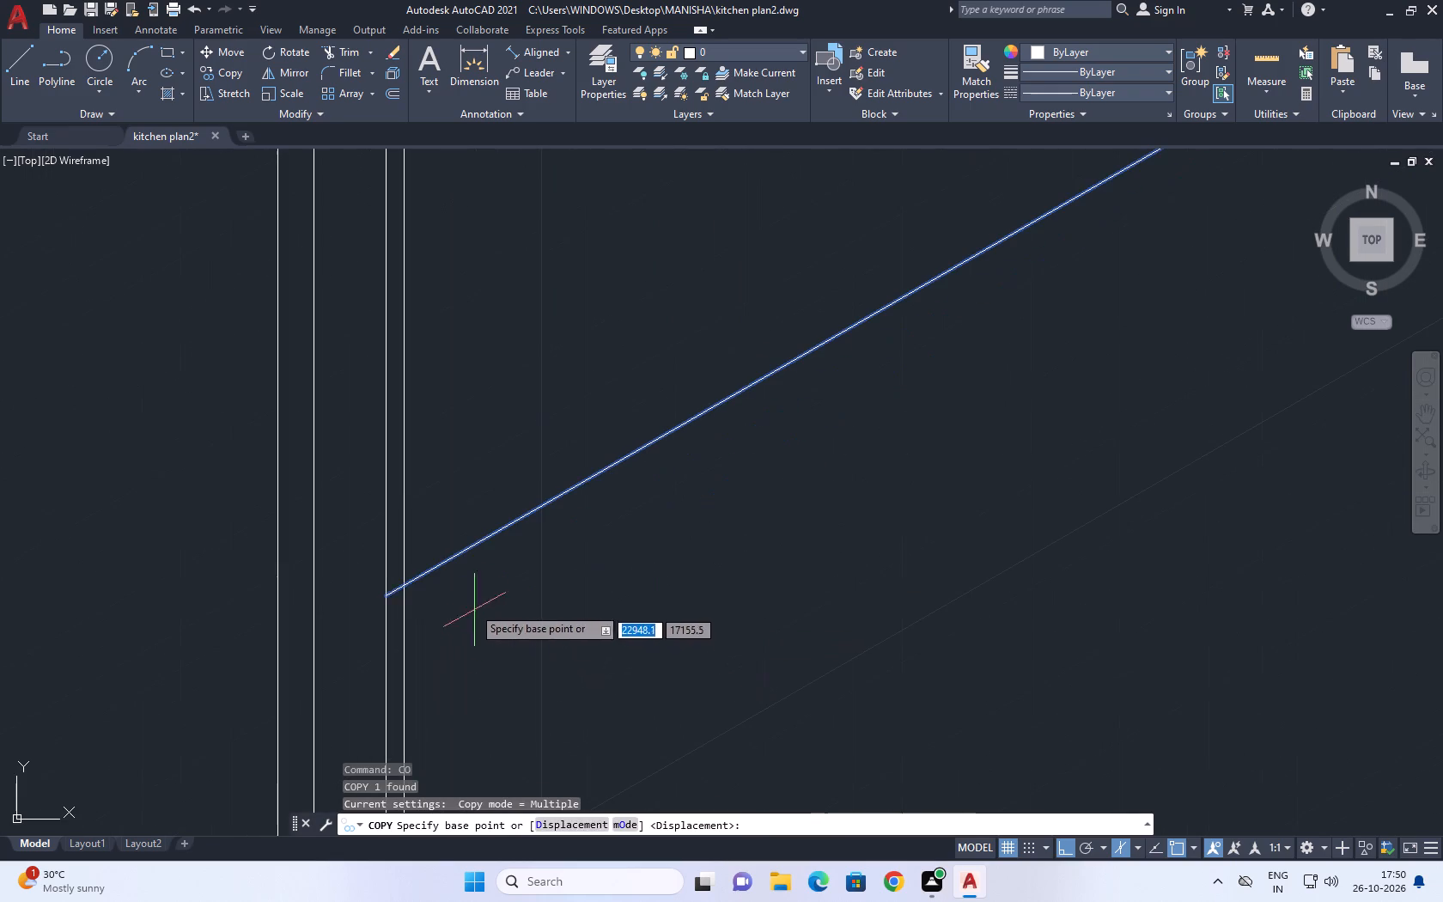
left_click(384, 594)
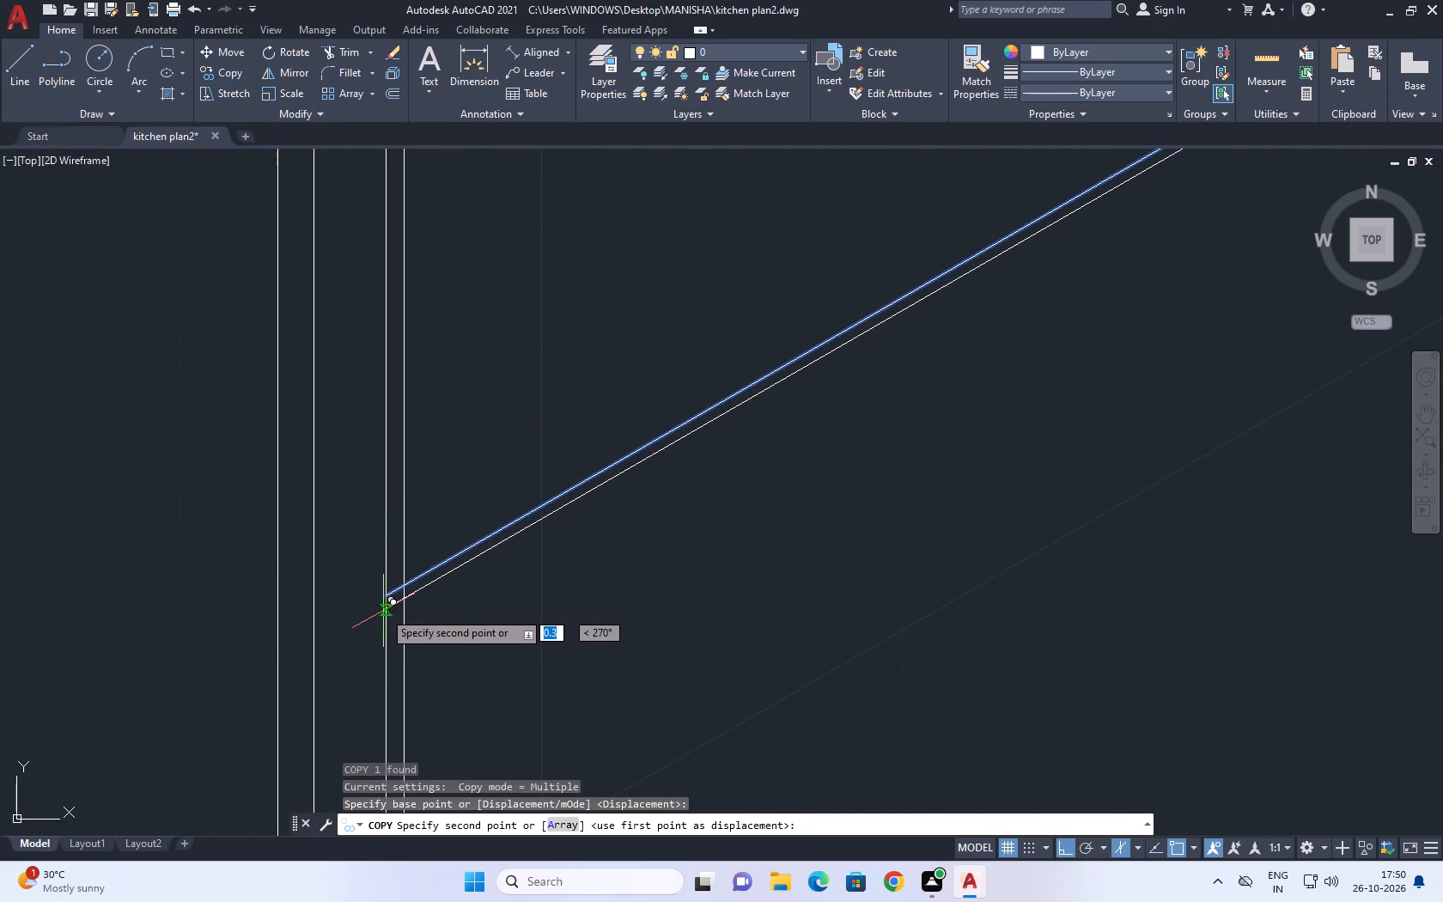
type("0.5")
key("space")
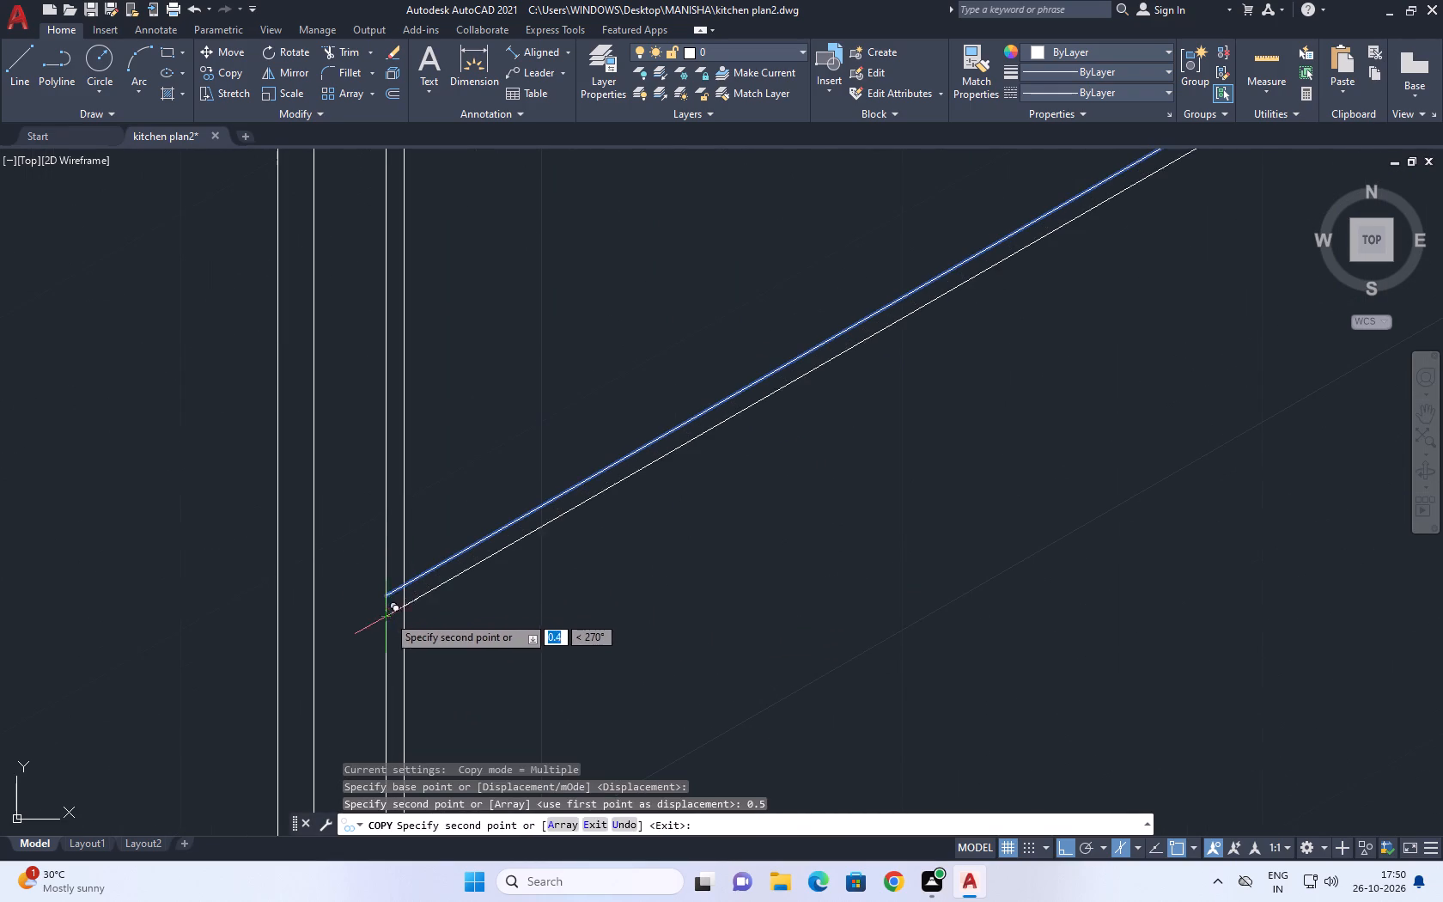
key("Escape")
Trim the left ends of the two slanted lines below the doors where they cross the narrow vertical frame gap.
scroll(381, 622, "up", 3)
type("tr")
key("space")
left_click(431, 442)
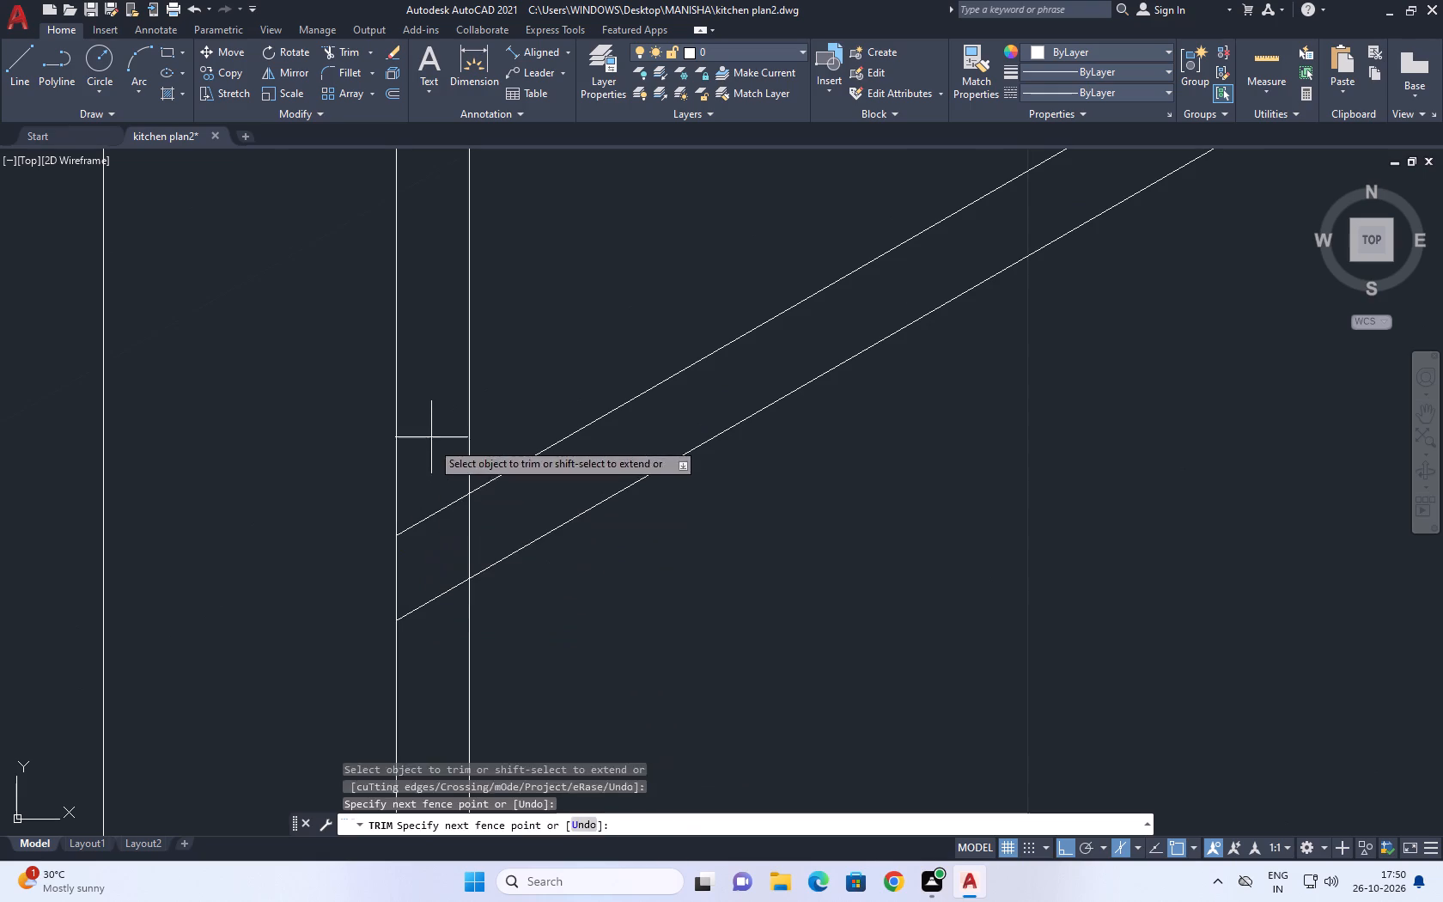
left_click(438, 658)
scroll(507, 508, "down", 7)
middle_click_drag(868, 450, 597, 832)
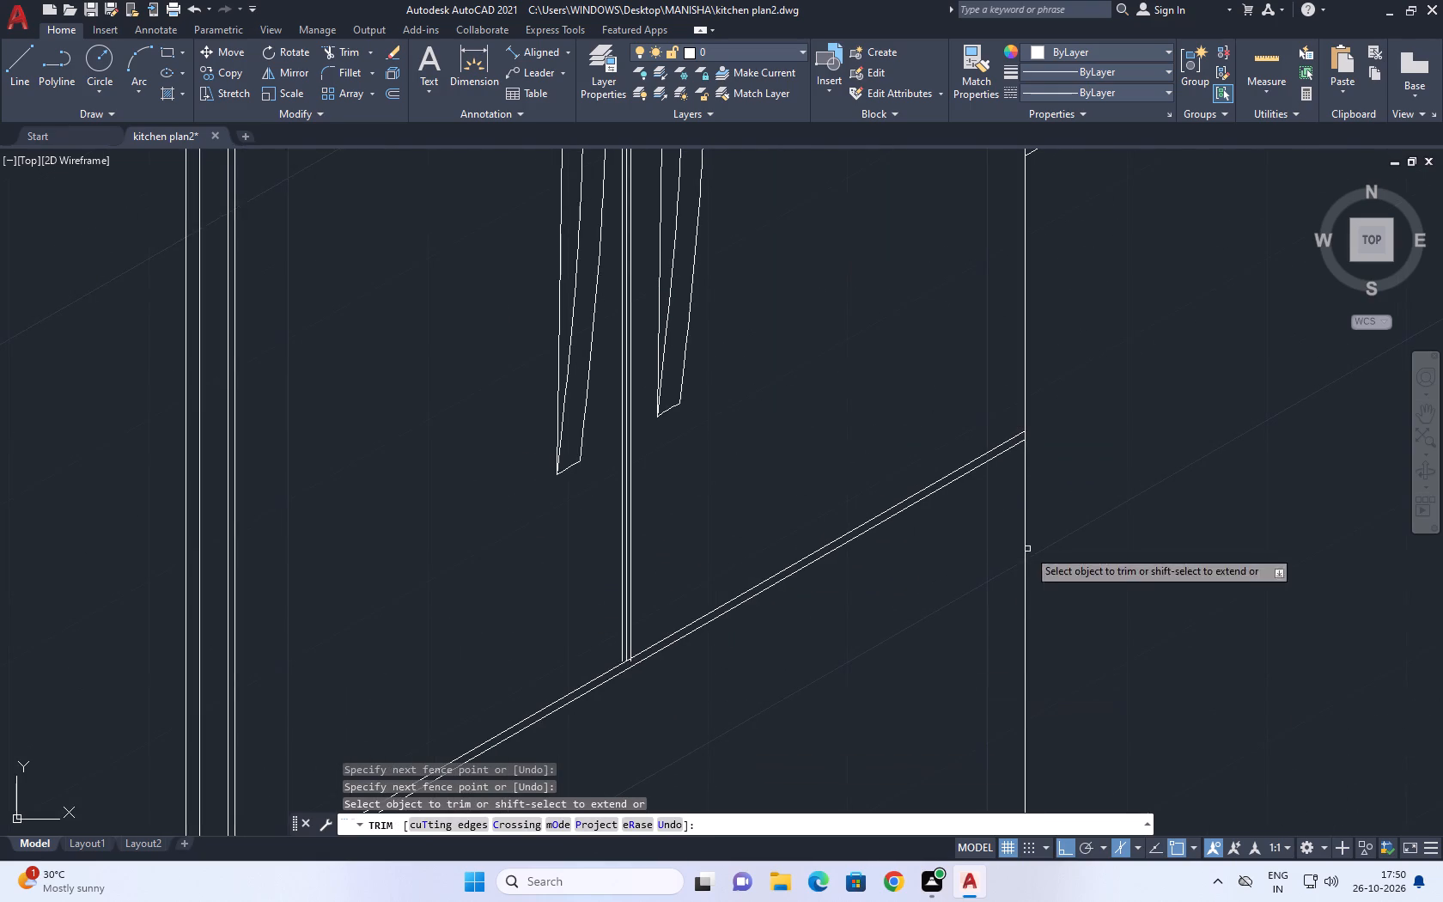
key("Escape")
Review the tall cabinet's door gaps and the overall isometric kitchen drawing.
scroll(1003, 518, "down", 6)
middle_click_drag(1013, 591, 916, 554)
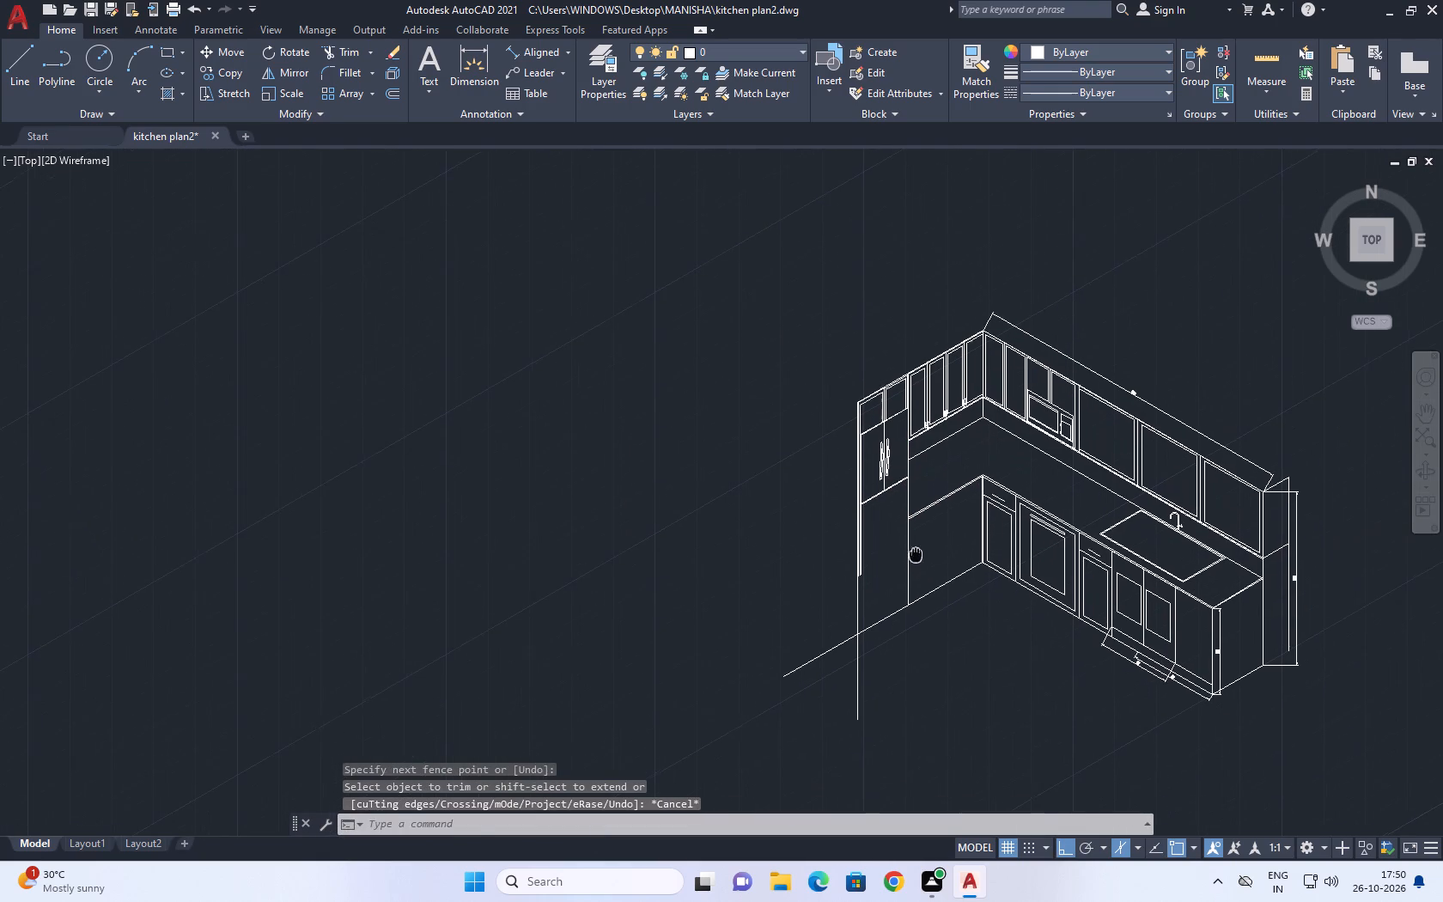
scroll(905, 493, "up", 3)
middle_click_drag(969, 448, 879, 523)
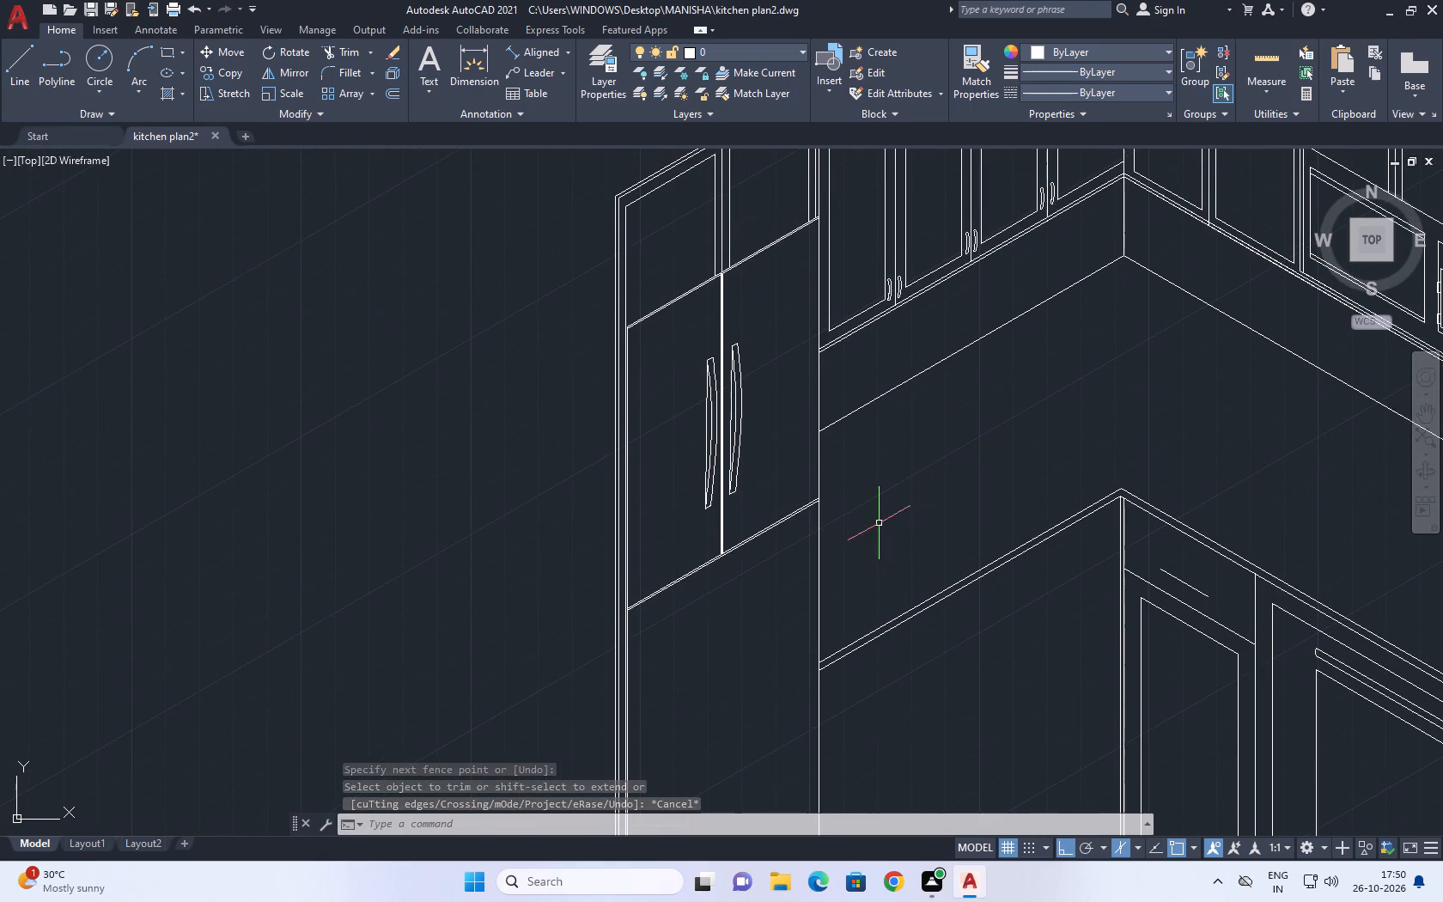
middle_click(949, 524)
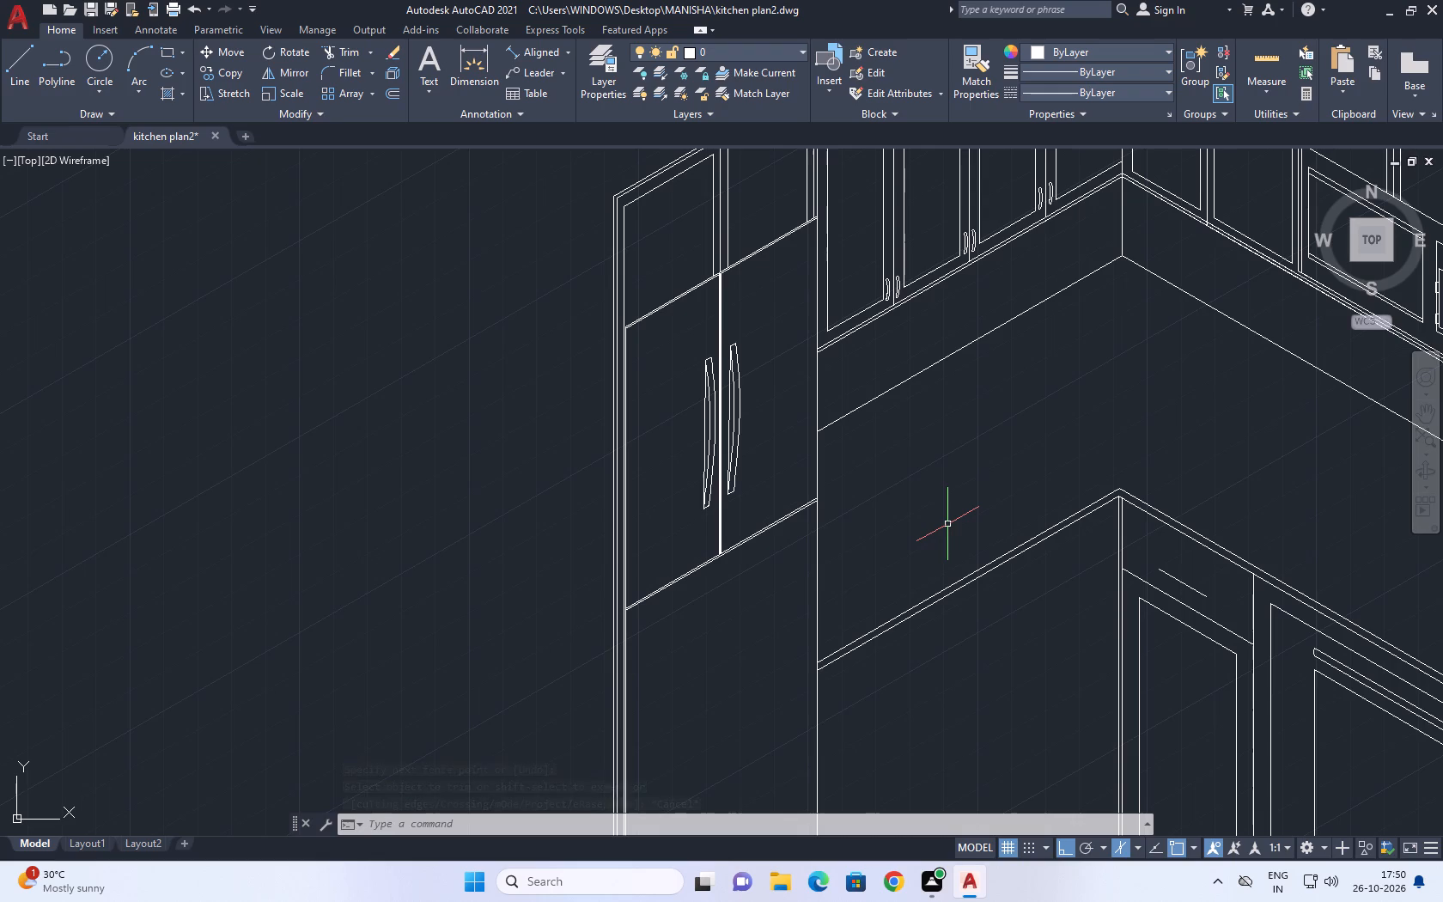
middle_click_drag(914, 478, 751, 484)
scroll(910, 524, "down", 4)
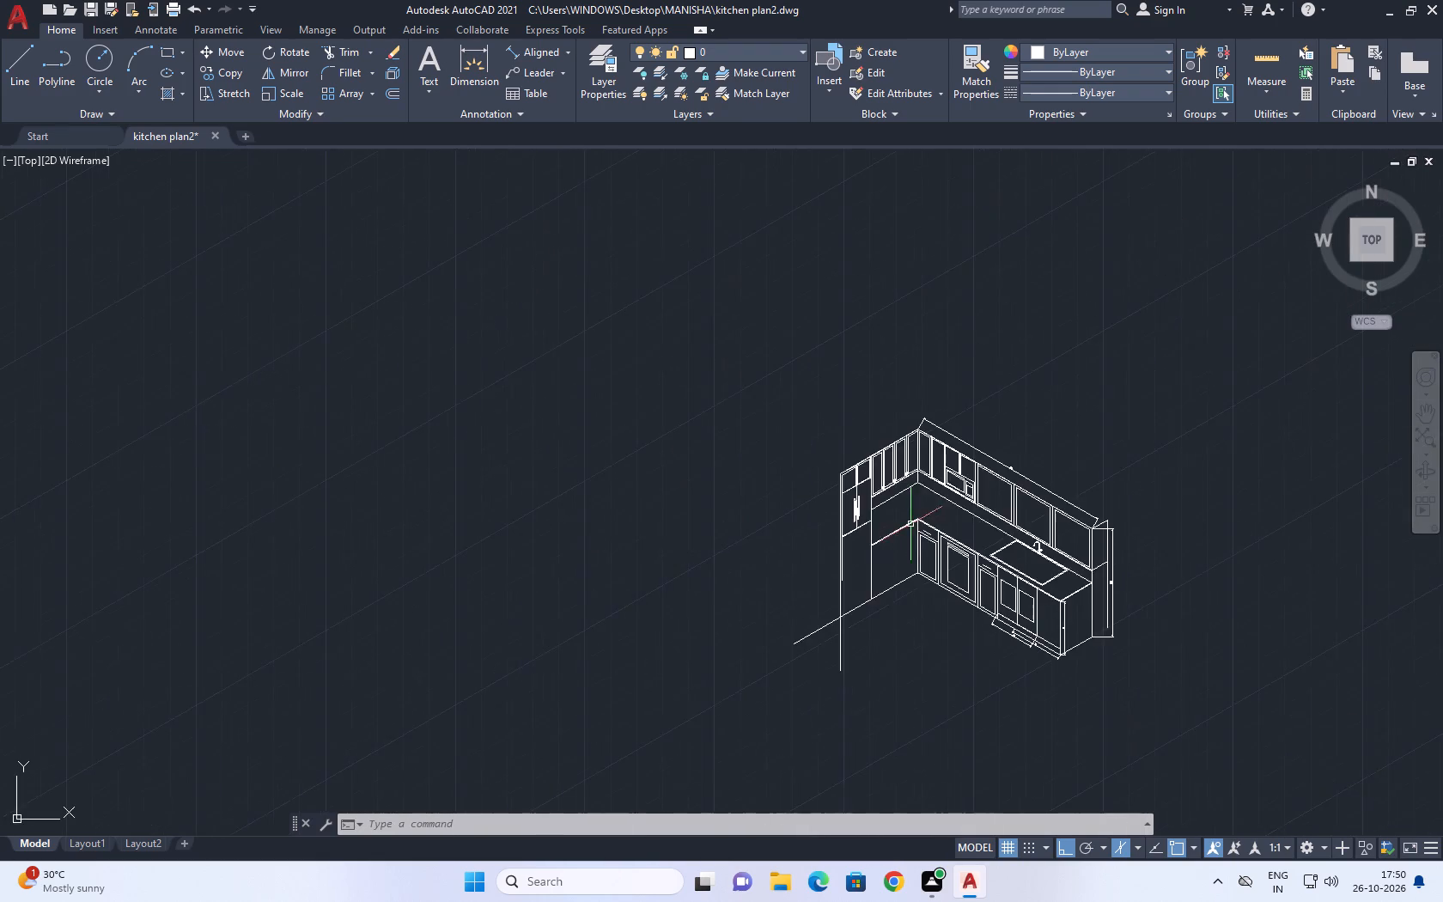
middle_click_drag(980, 521, 927, 500)
scroll(863, 472, "up", 1)
middle_click_drag(874, 476, 870, 490)
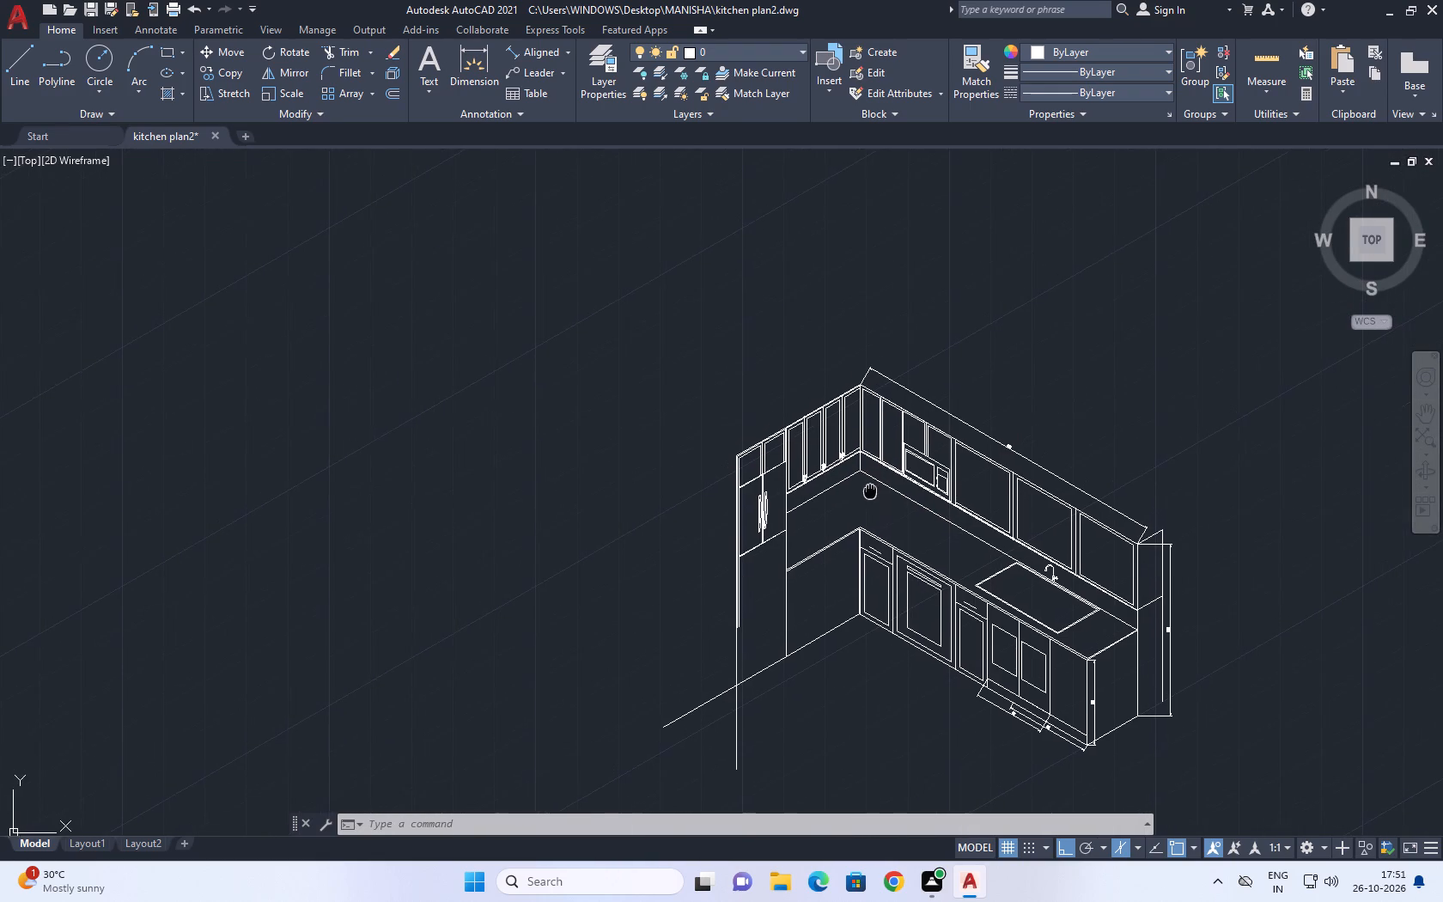
middle_click_drag(870, 490, 871, 491)
middle_click_drag(833, 564, 810, 472)
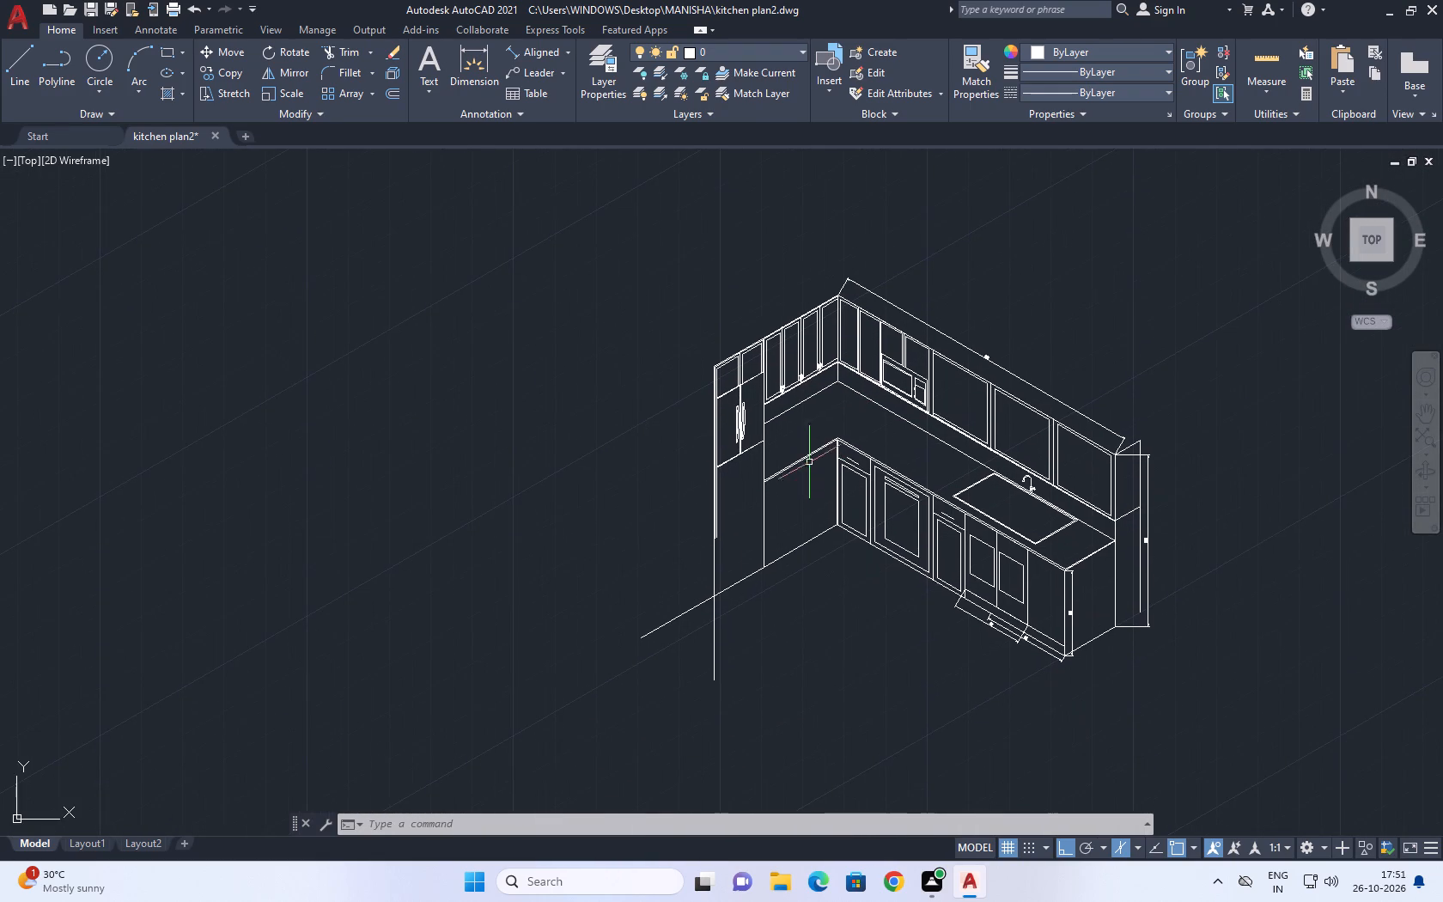
middle_click(846, 481)
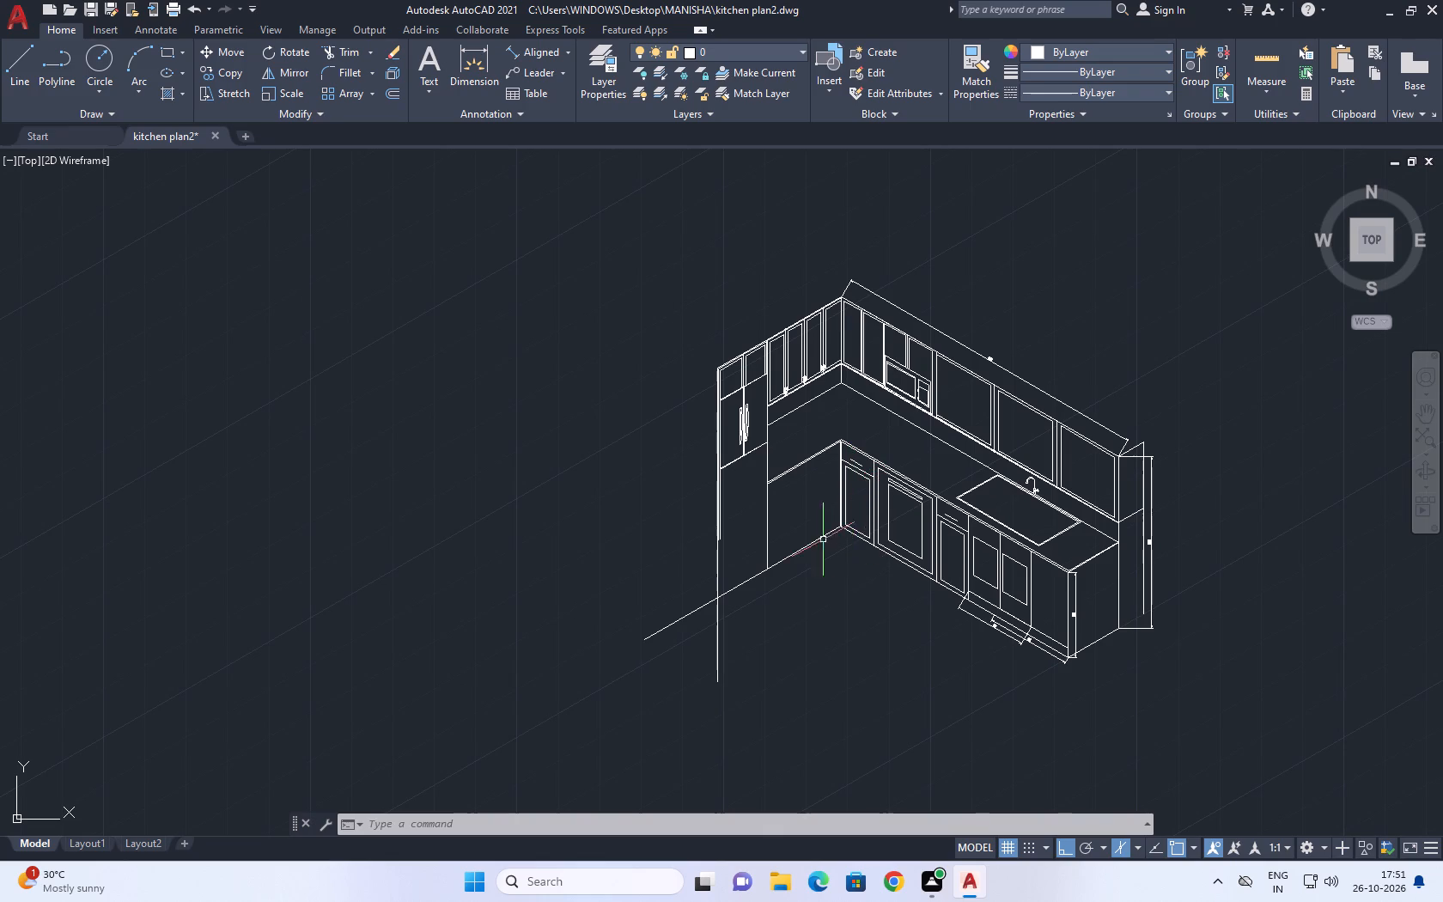
Trim the vertical and slanted floor line ends that overhang the tall cabinet's bottom outer corner.
middle_click_drag(823, 539, 819, 516)
scroll(821, 529, "up", 1)
middle_click_drag(753, 554, 763, 406)
middle_click_drag(756, 580, 756, 534)
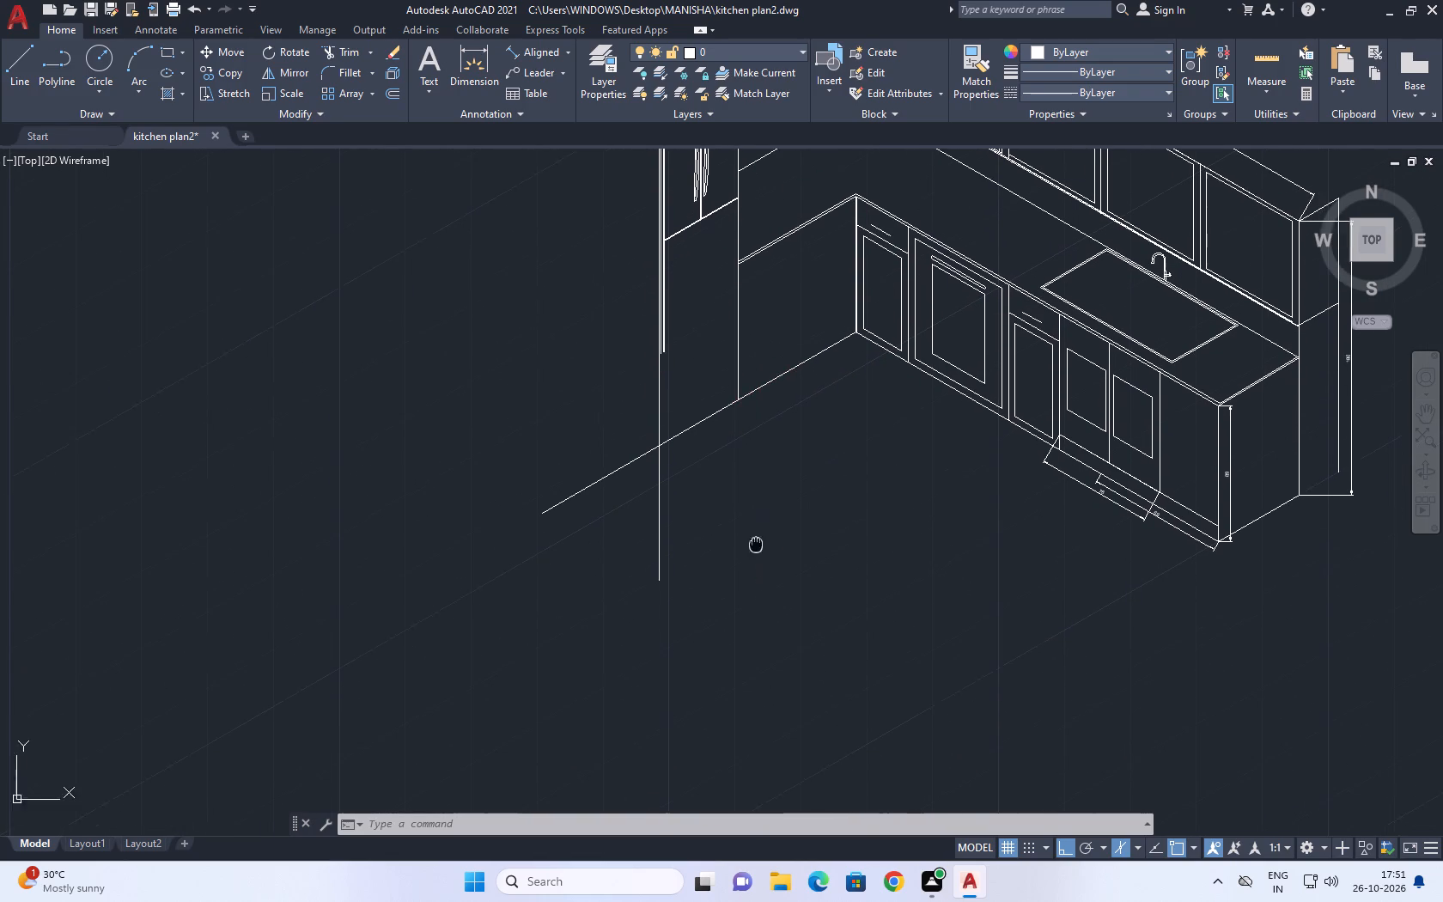
middle_click_drag(756, 534, 764, 468)
scroll(782, 592, "down", 3)
middle_click_drag(859, 599, 782, 471)
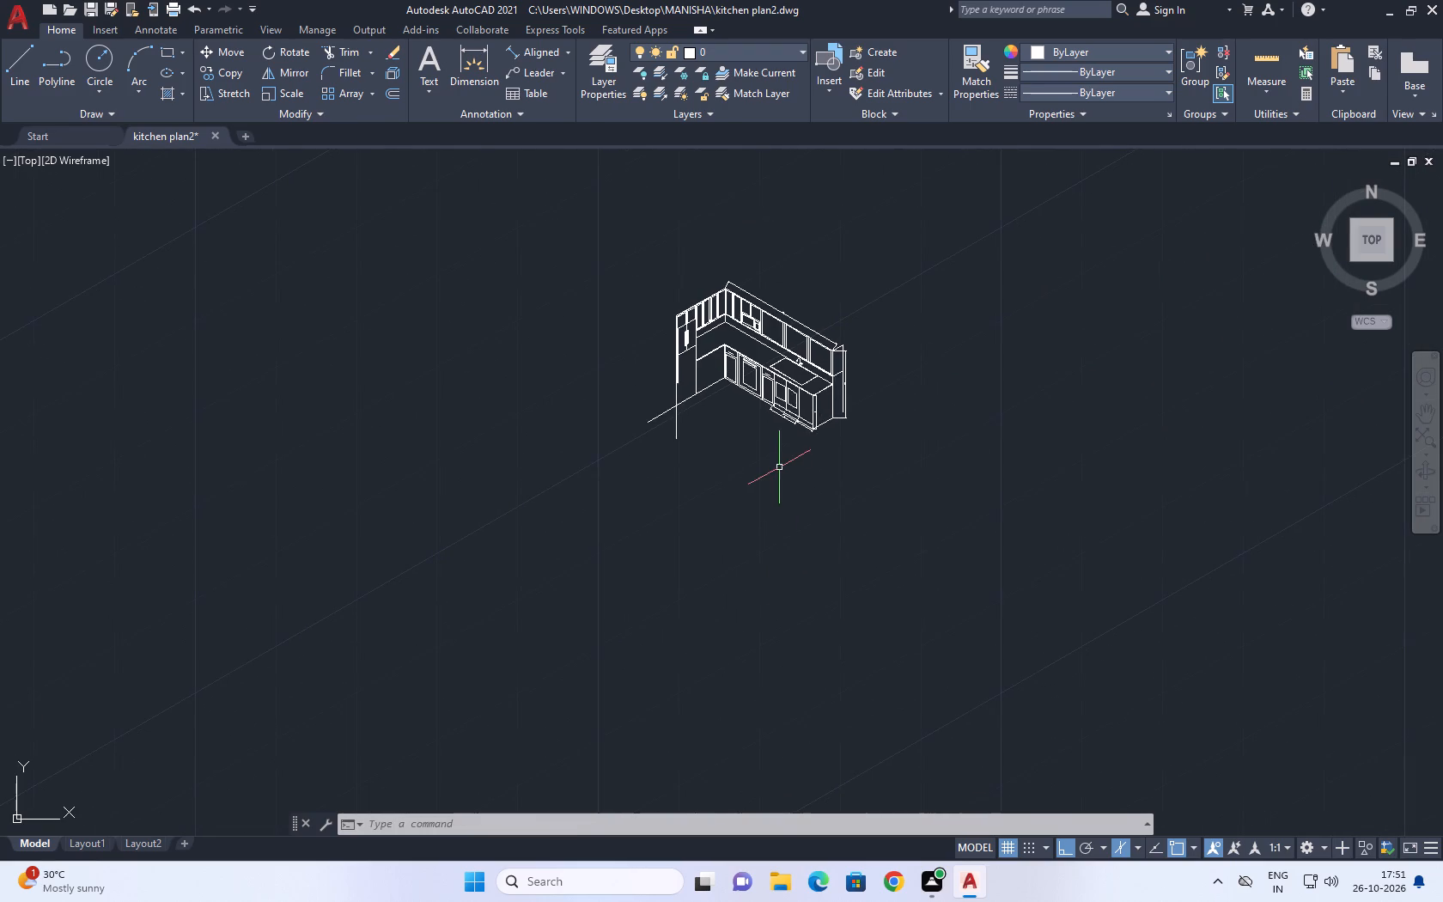
scroll(746, 491, "down", 2)
scroll(738, 527, "up", 3)
middle_click_drag(683, 326, 693, 361)
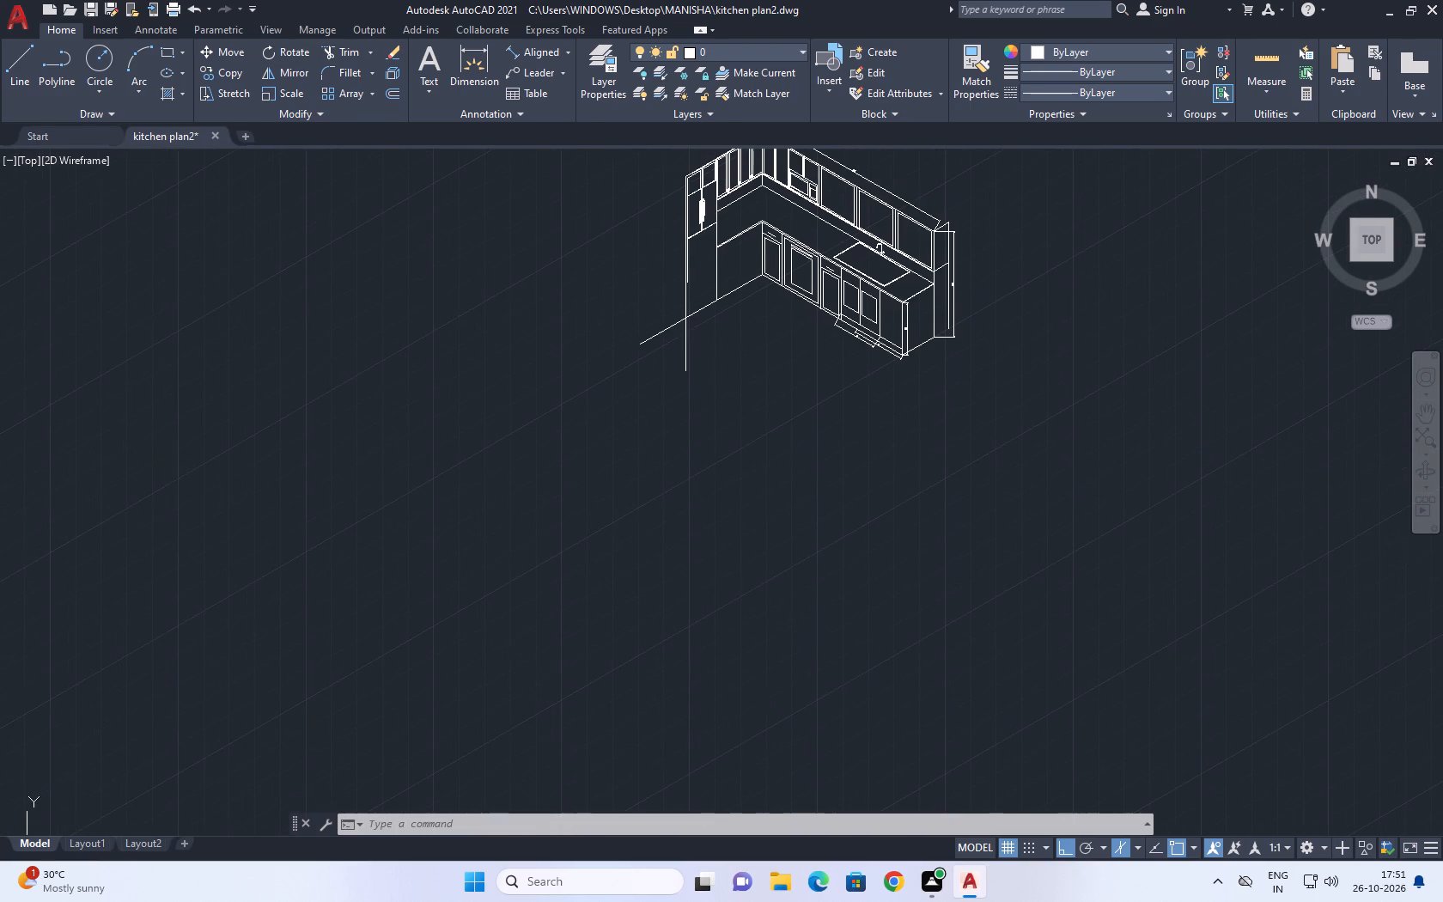
type("tr")
key("space")
left_click(719, 349)
left_click(619, 375)
left_click(673, 307)
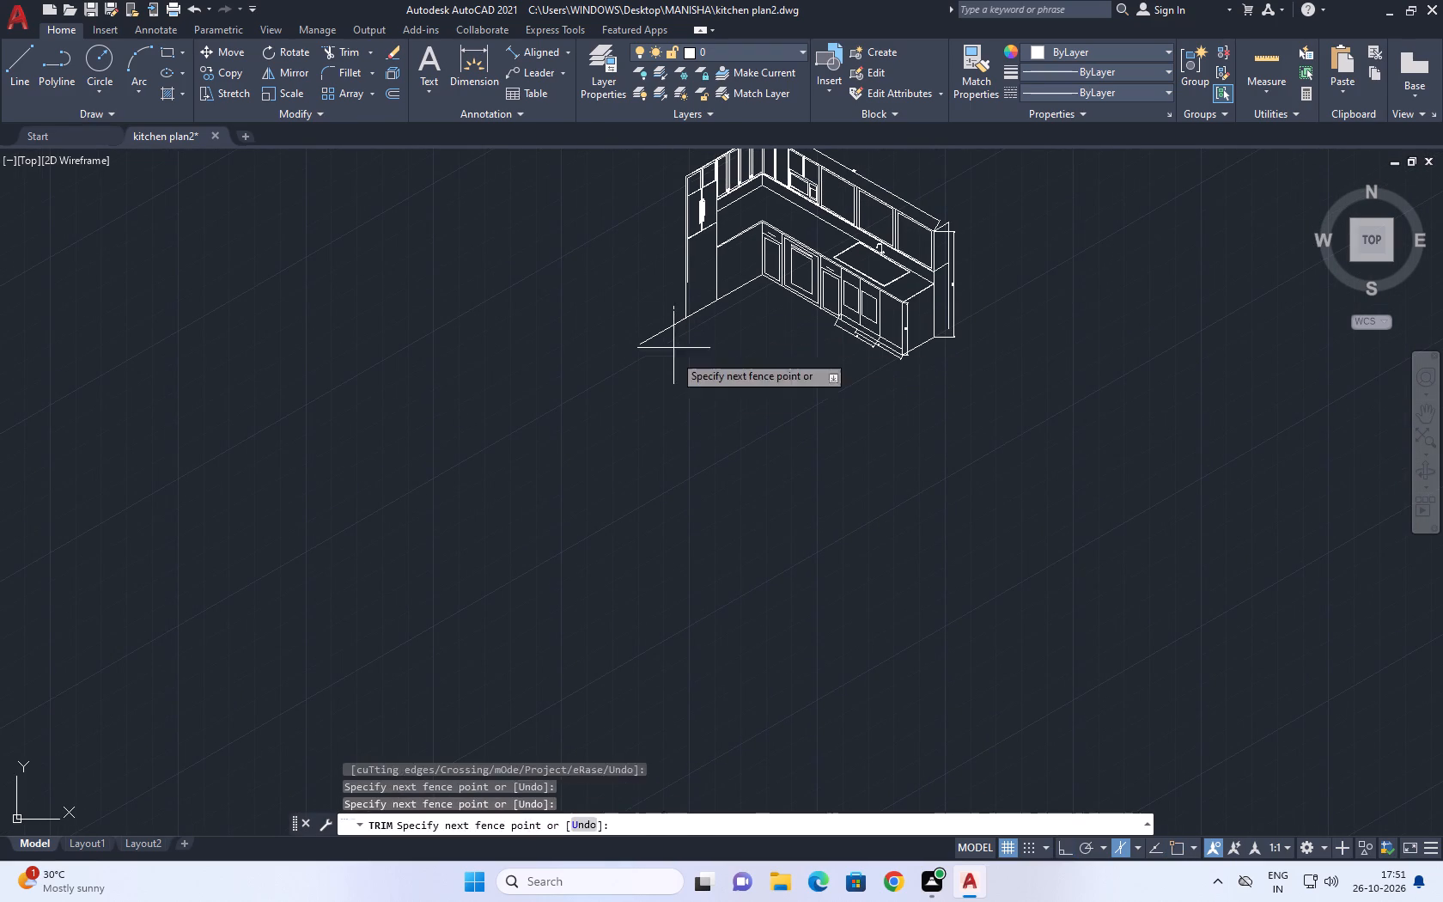
left_click(673, 376)
key("Escape")
Extend the tall cabinet's short inner left vertical frame lines down to the slanted floor line.
middle_click_drag(926, 472, 892, 484)
scroll(642, 293, "up", 4)
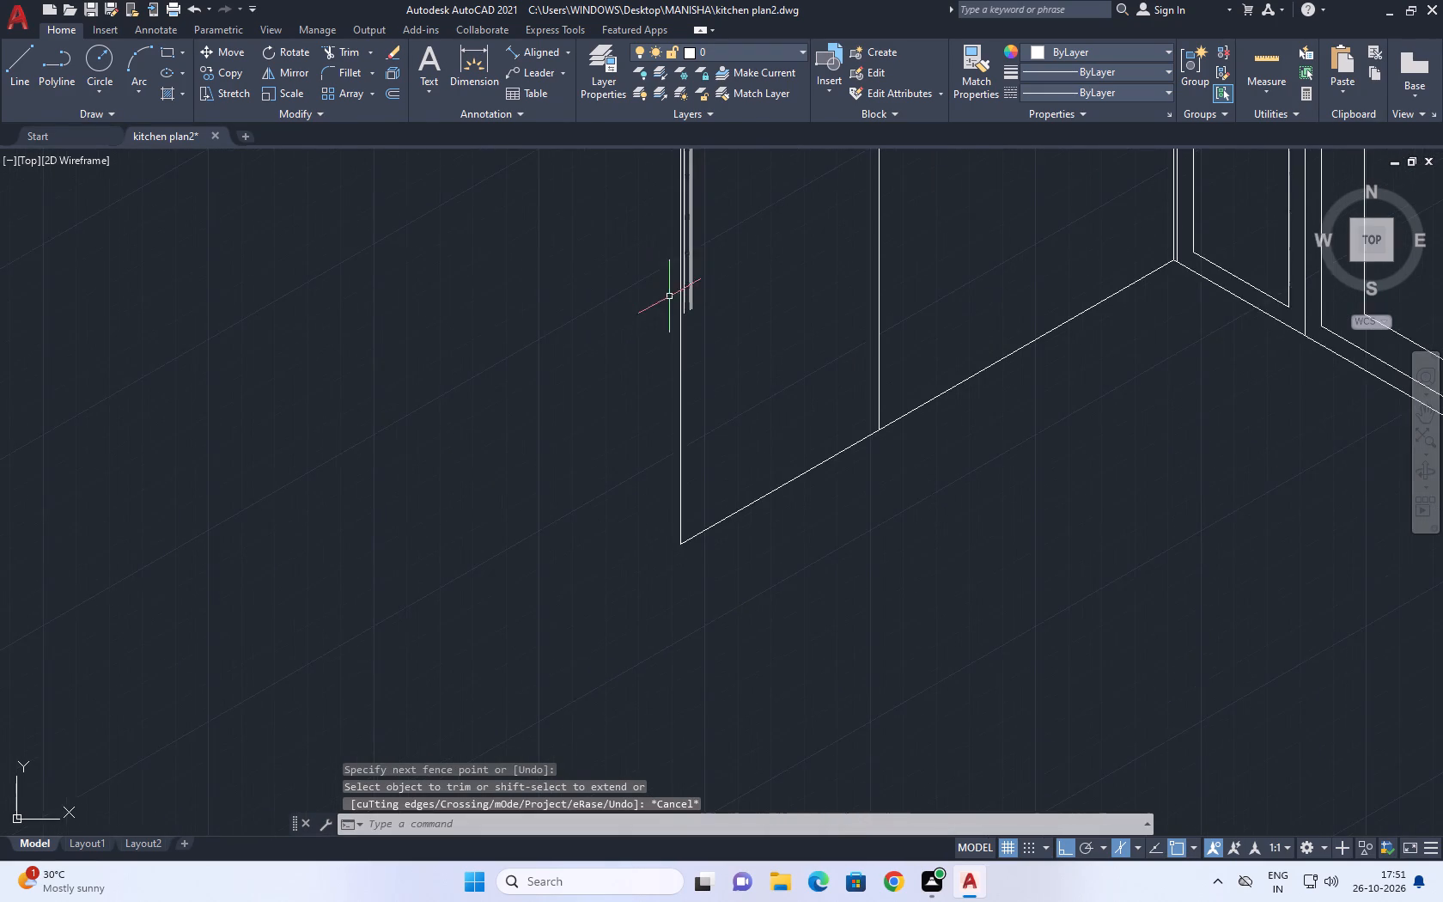
scroll(673, 301, "up", 2)
scroll(700, 318, "down", 4)
type("ex")
key("space")
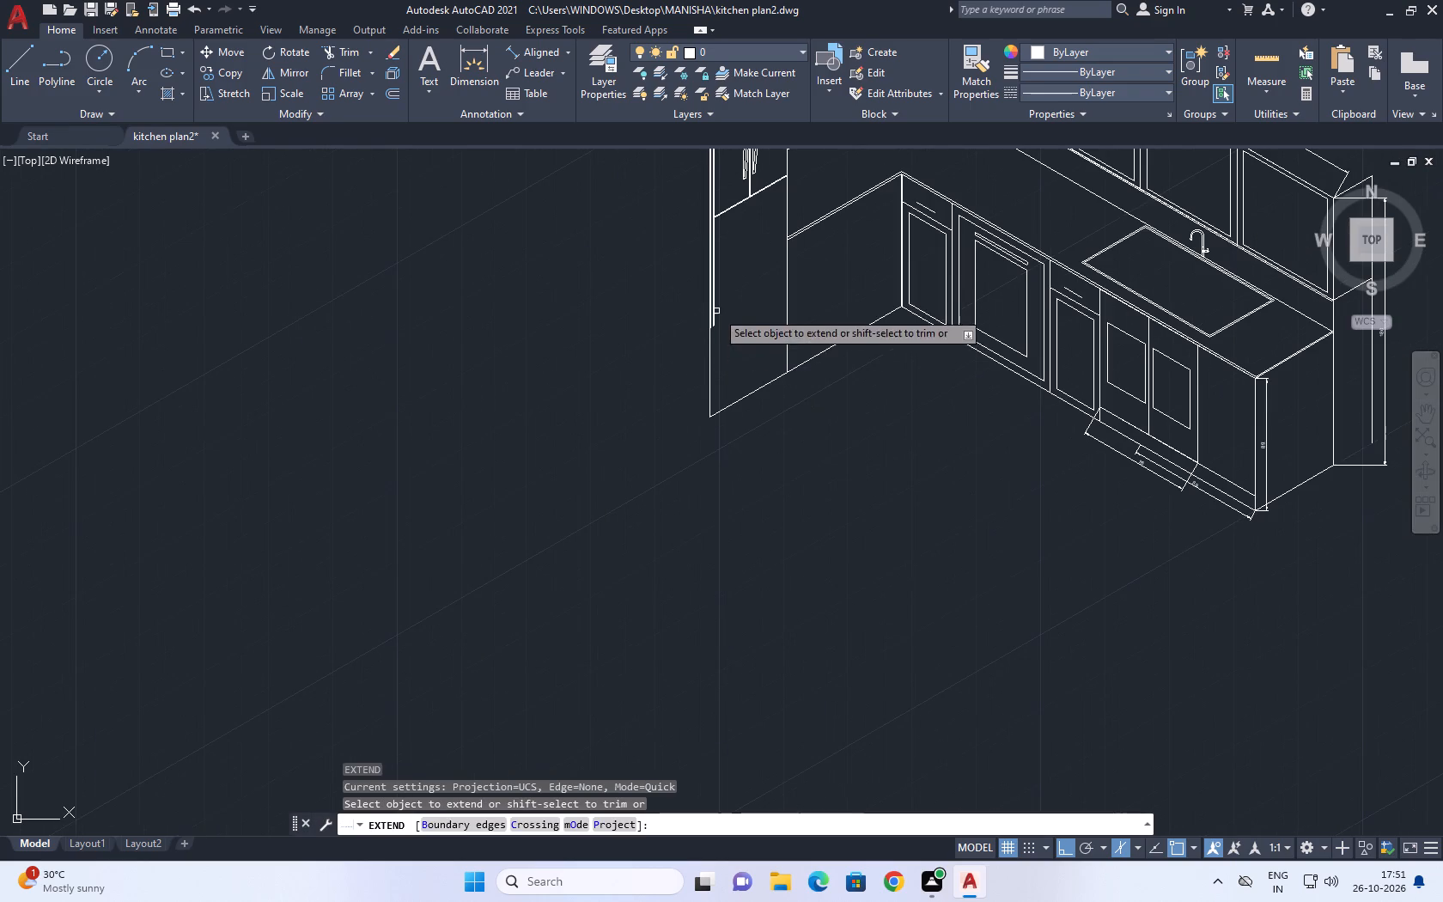
scroll(719, 322, "up", 2)
left_click(700, 326)
scroll(689, 334, "up", 2)
left_click(706, 324)
left_click(689, 332)
key("Escape")
scroll(707, 393, "down", 5)
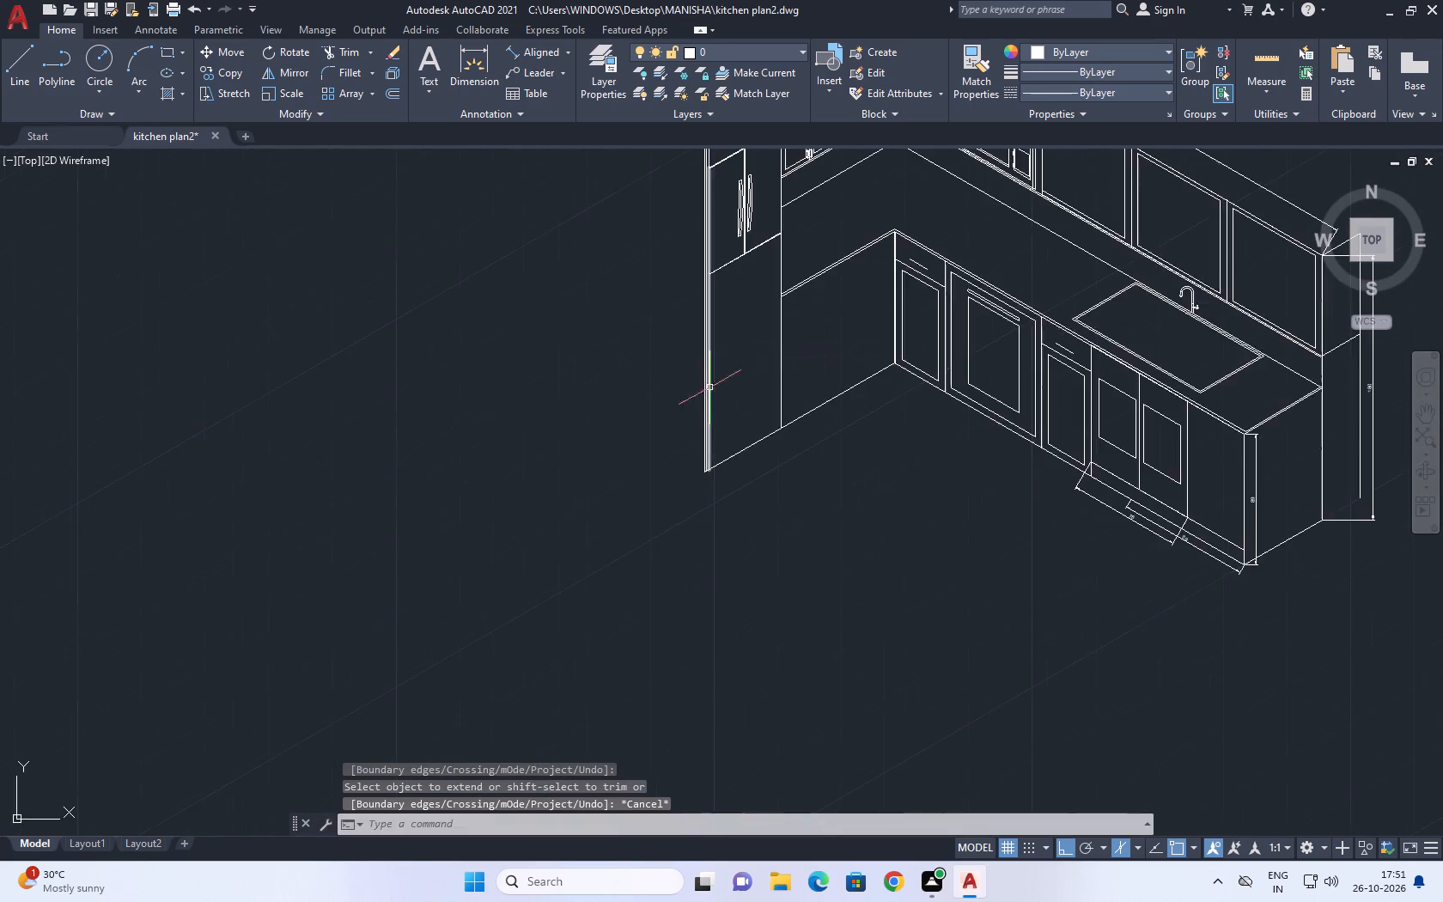
In the empty area below the kitchen, draw a 121 line up along the 30° axis and an 86 line straight down from its end.
middle_click_drag(874, 385, 581, 295)
middle_click_drag(1073, 493, 771, 577)
scroll(760, 464, "down", 1)
middle_click_drag(971, 507, 934, 485)
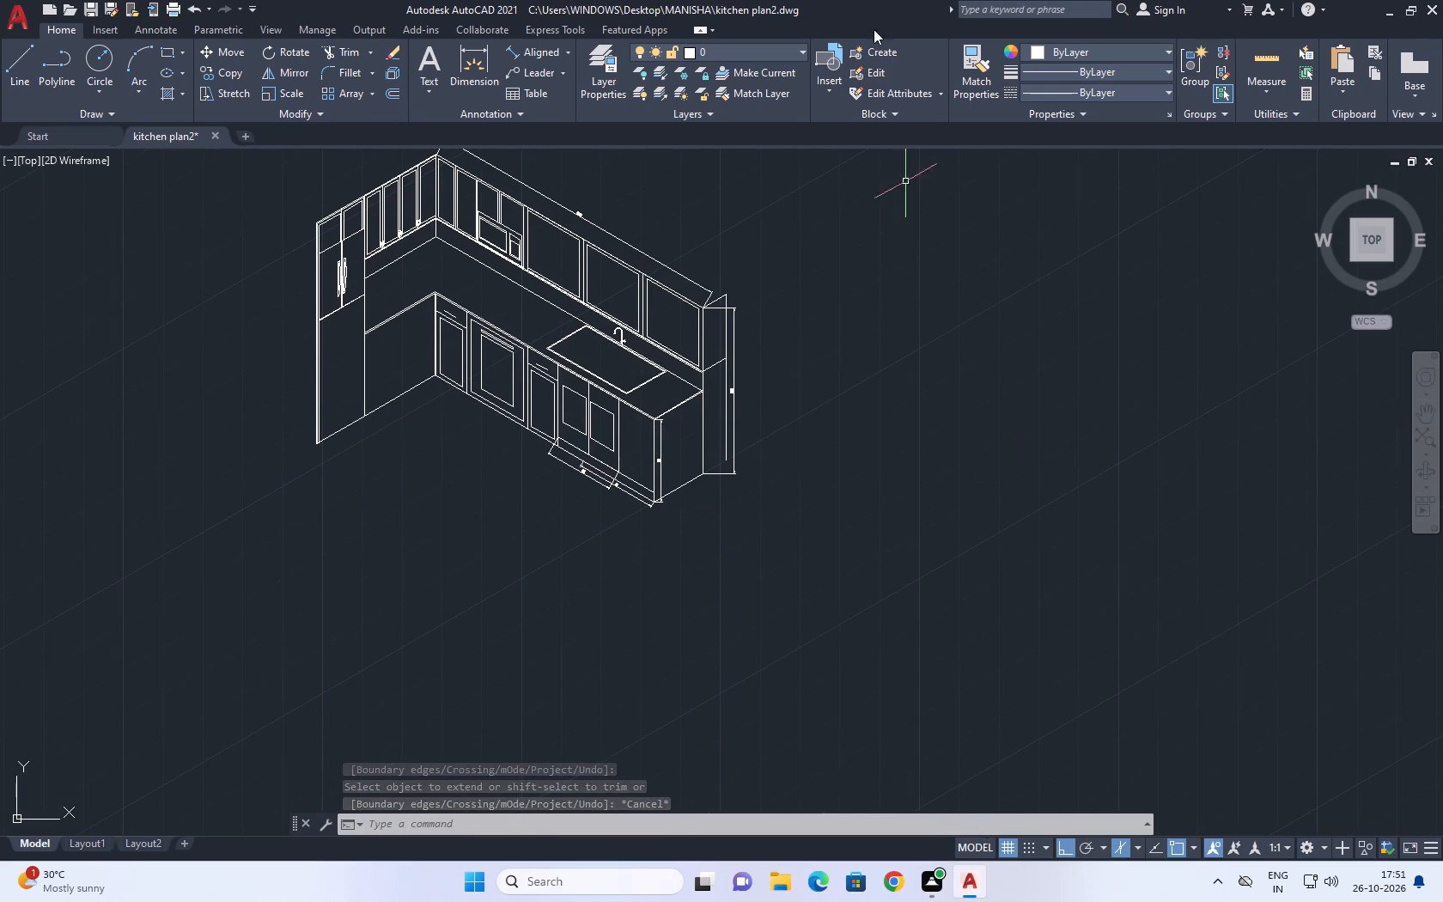
middle_click_drag(705, 401, 618, 485)
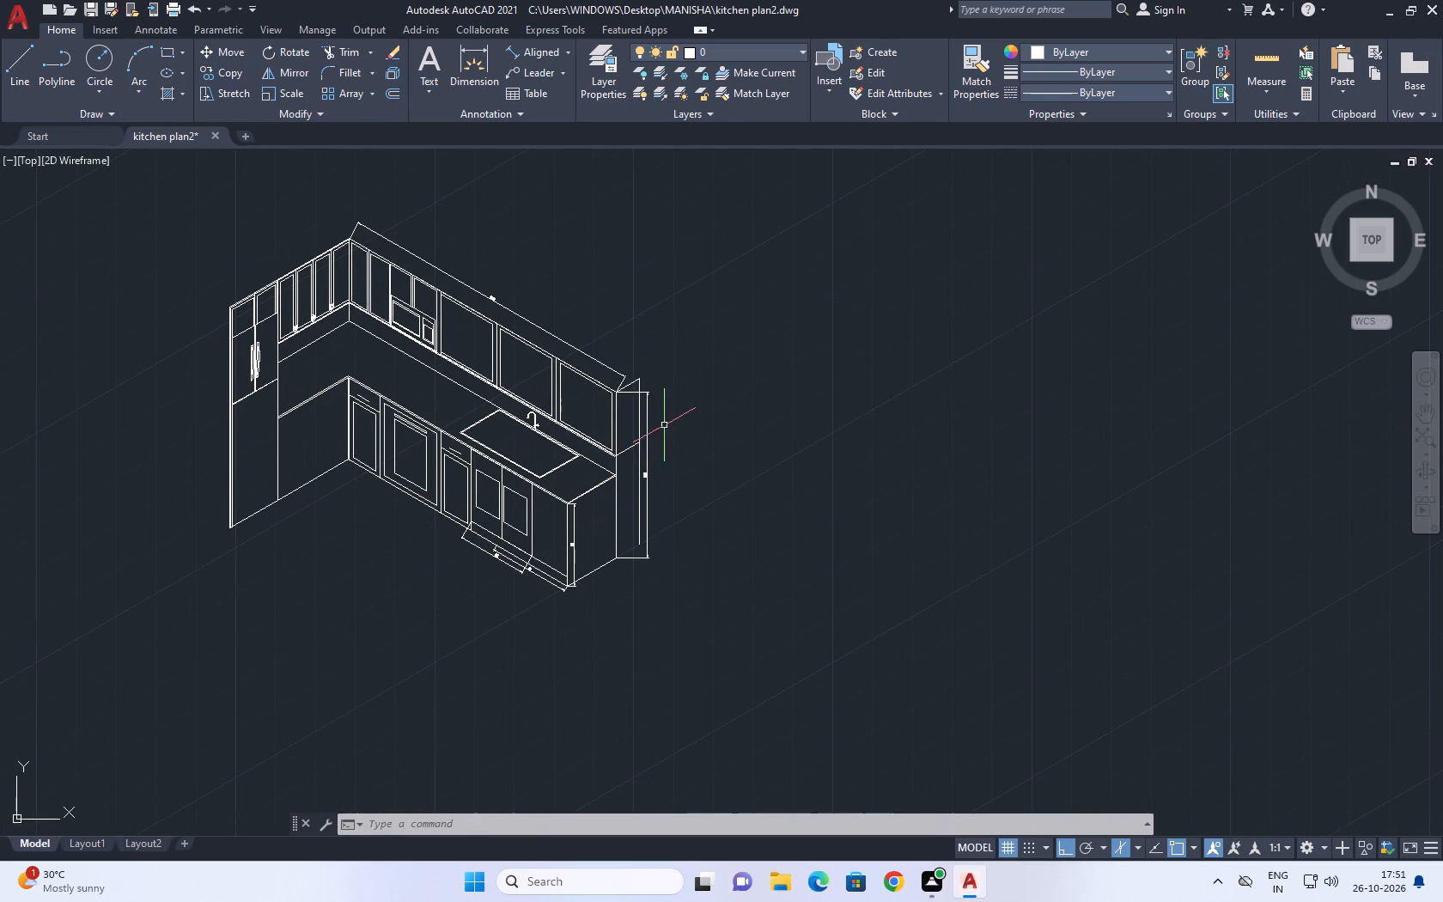
key("l")
key("space")
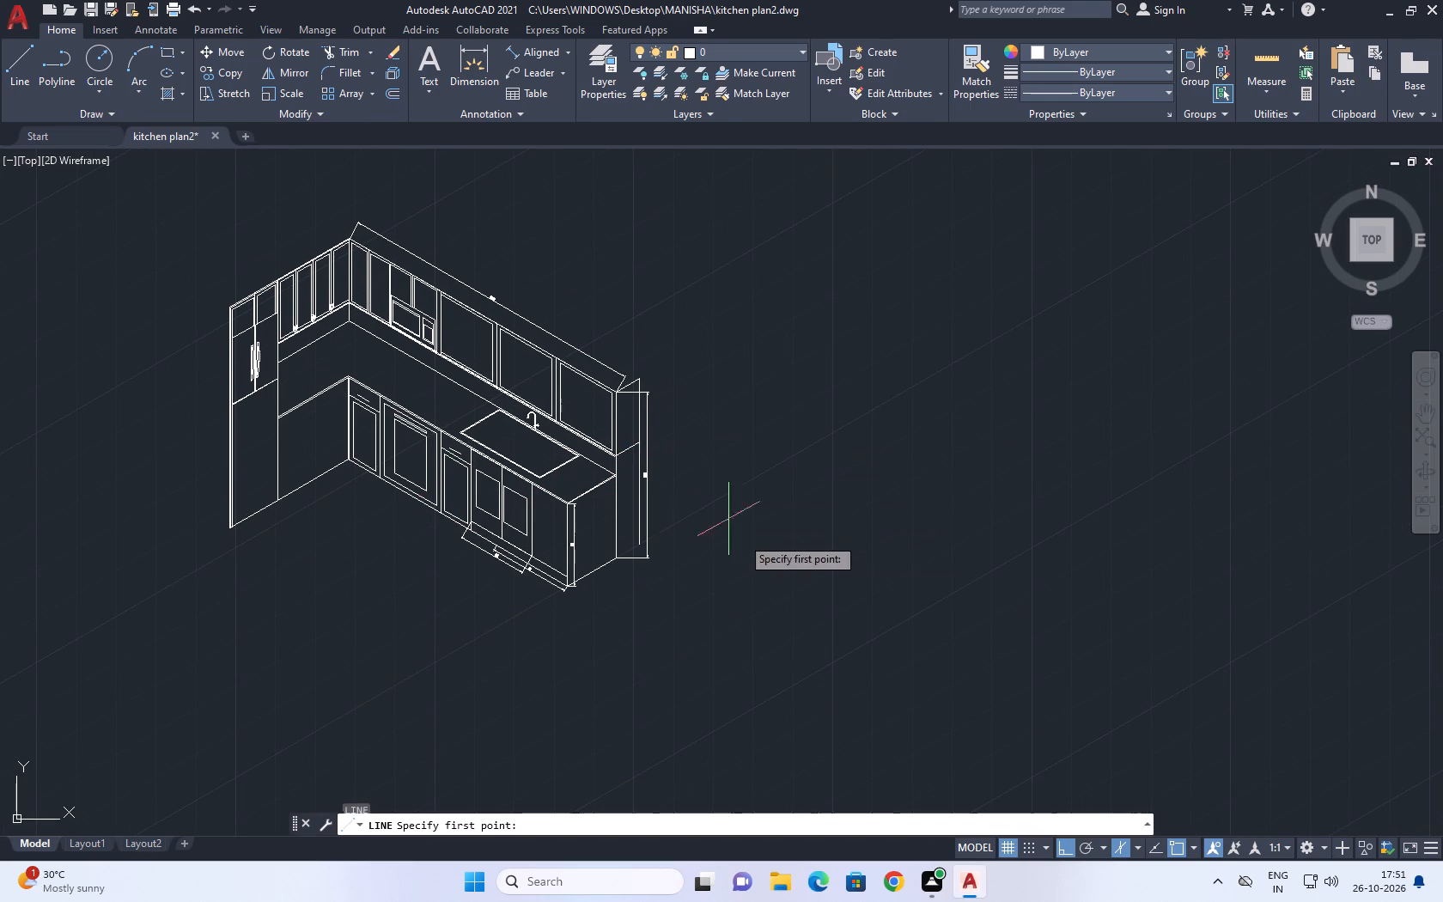
middle_click_drag(773, 515, 830, 344)
middle_click_drag(361, 646, 636, 479)
left_click(474, 593)
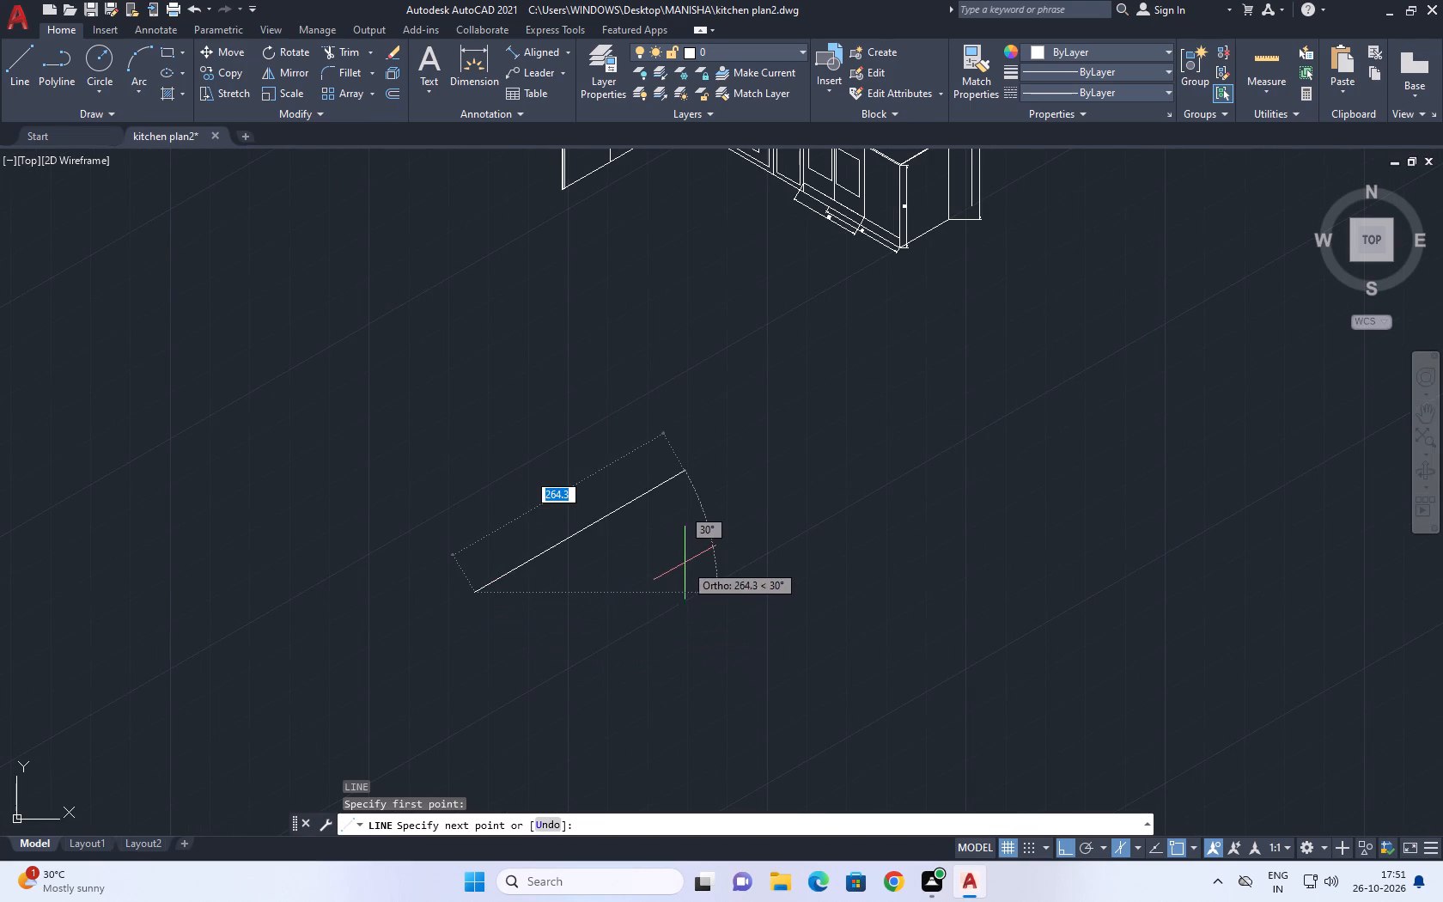
type("121")
key("Return")
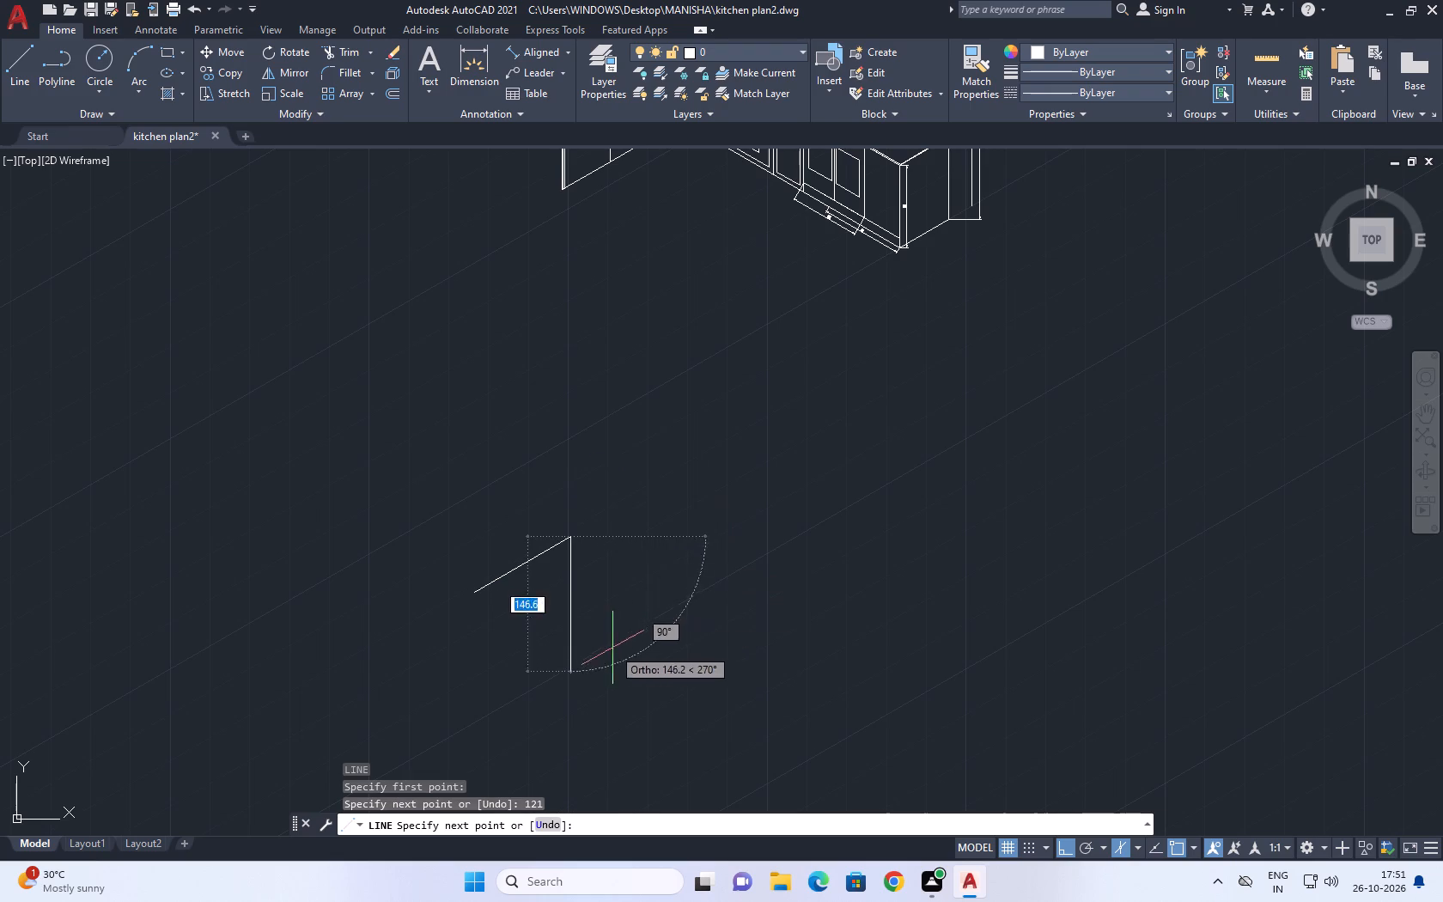
middle_click_drag(609, 648, 603, 529)
type("86")
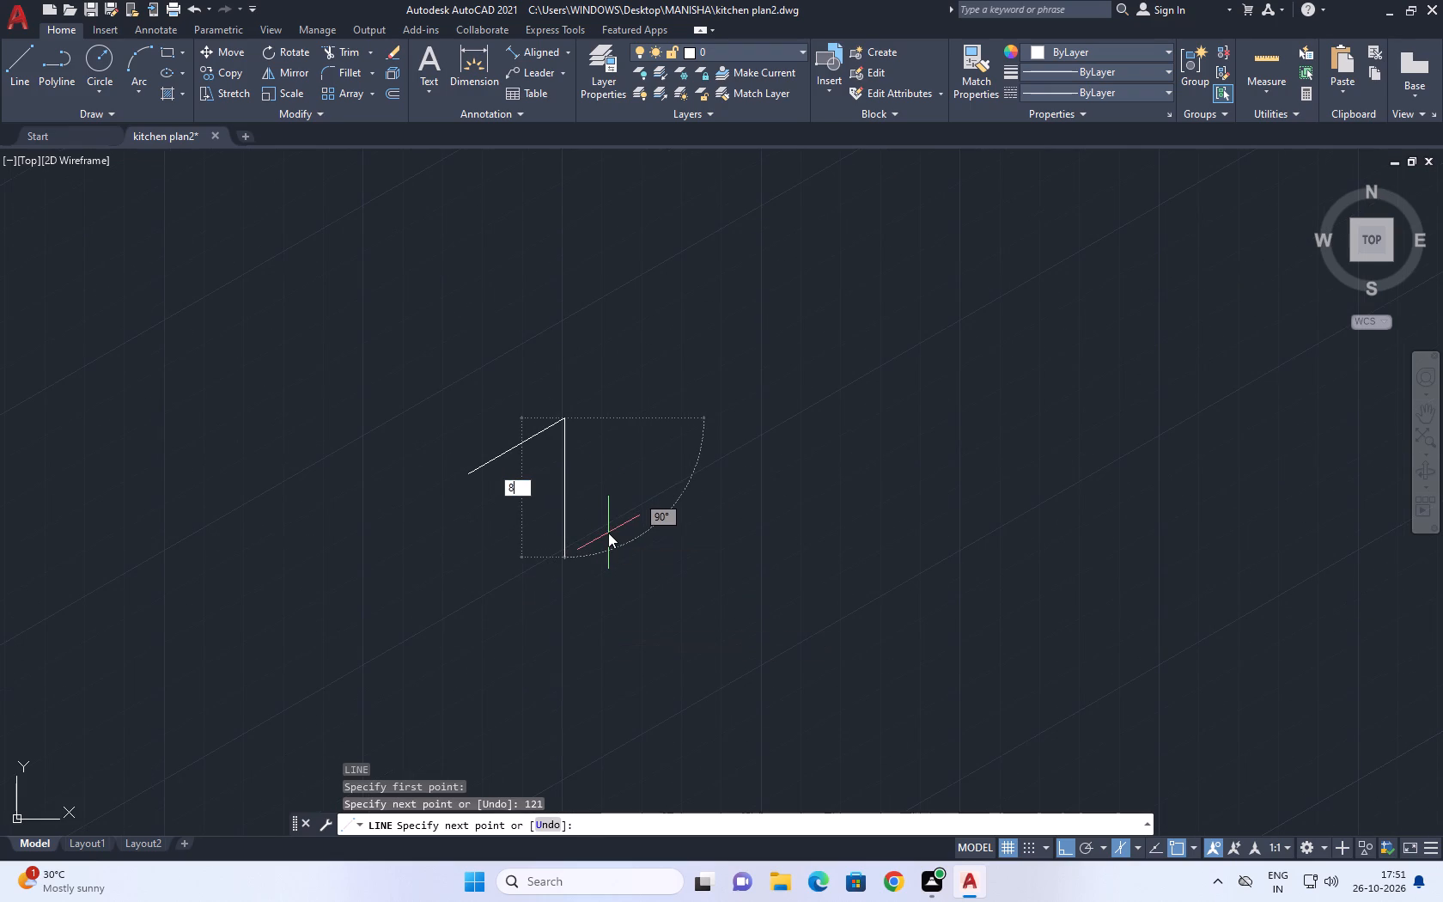
key("Return")
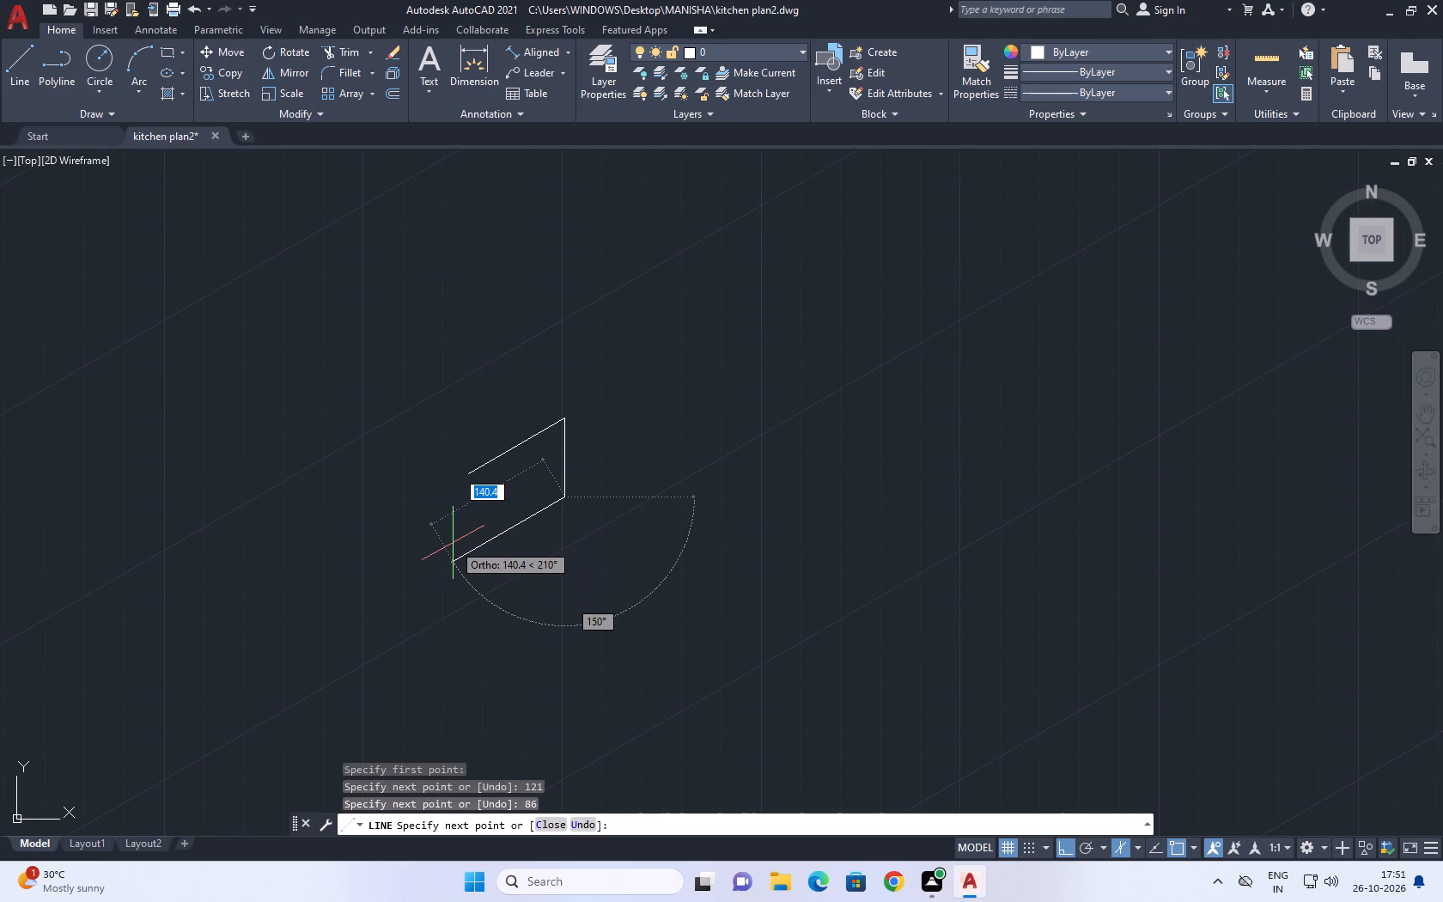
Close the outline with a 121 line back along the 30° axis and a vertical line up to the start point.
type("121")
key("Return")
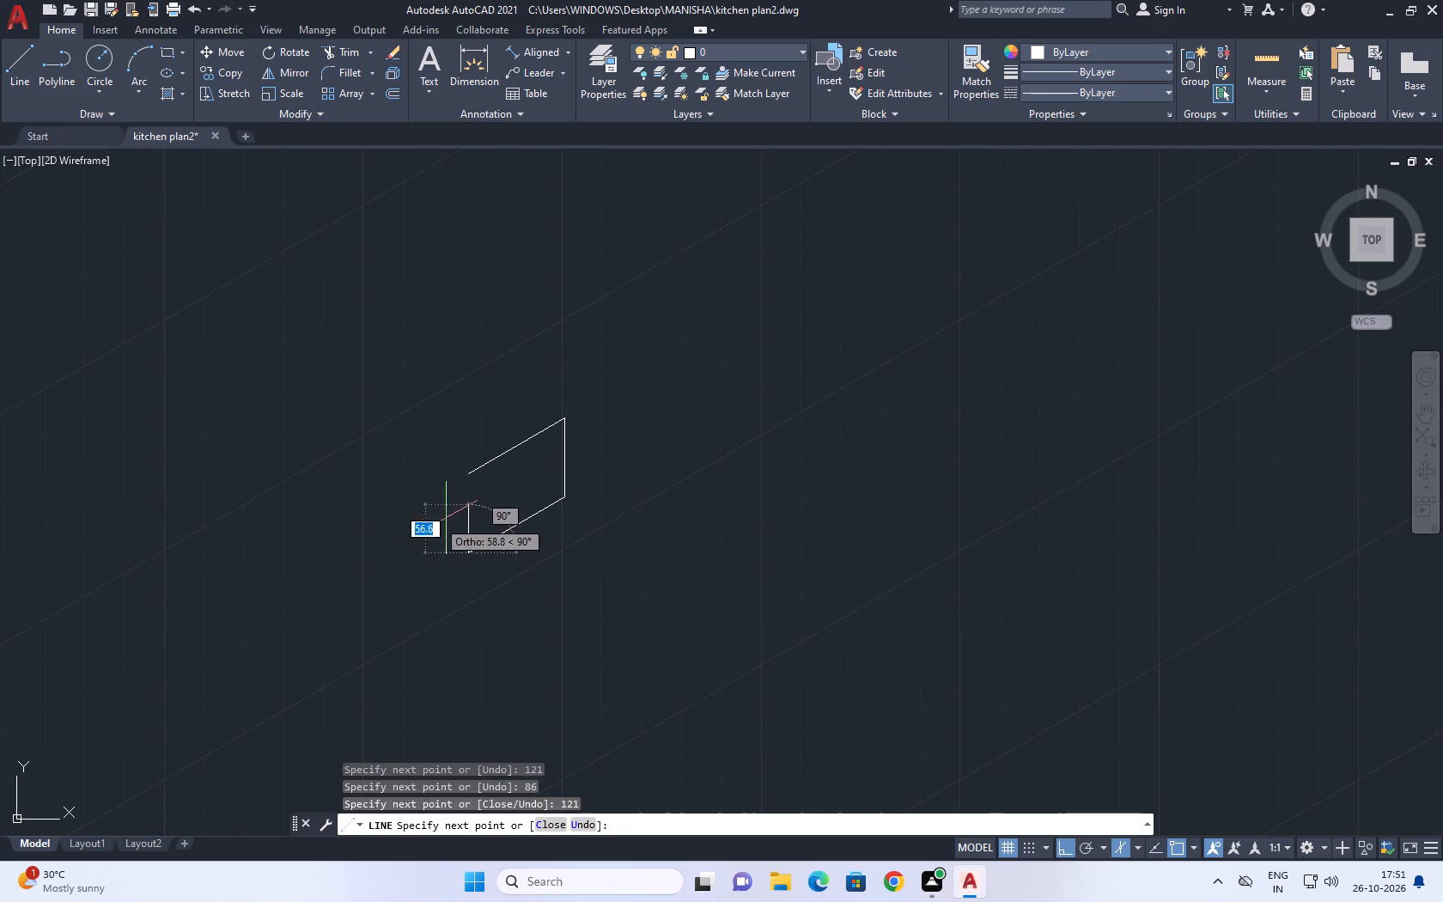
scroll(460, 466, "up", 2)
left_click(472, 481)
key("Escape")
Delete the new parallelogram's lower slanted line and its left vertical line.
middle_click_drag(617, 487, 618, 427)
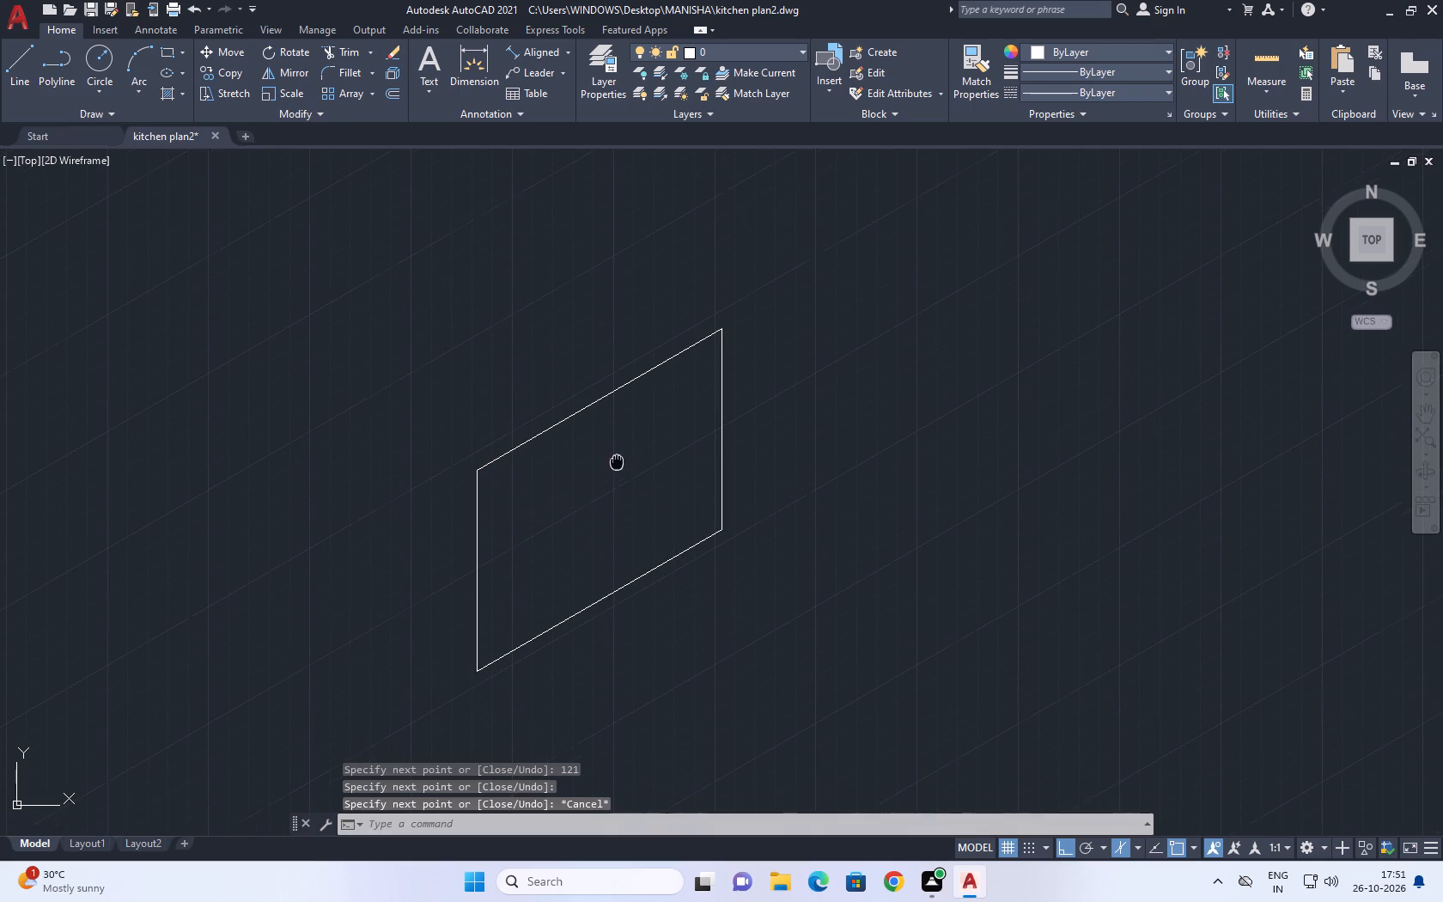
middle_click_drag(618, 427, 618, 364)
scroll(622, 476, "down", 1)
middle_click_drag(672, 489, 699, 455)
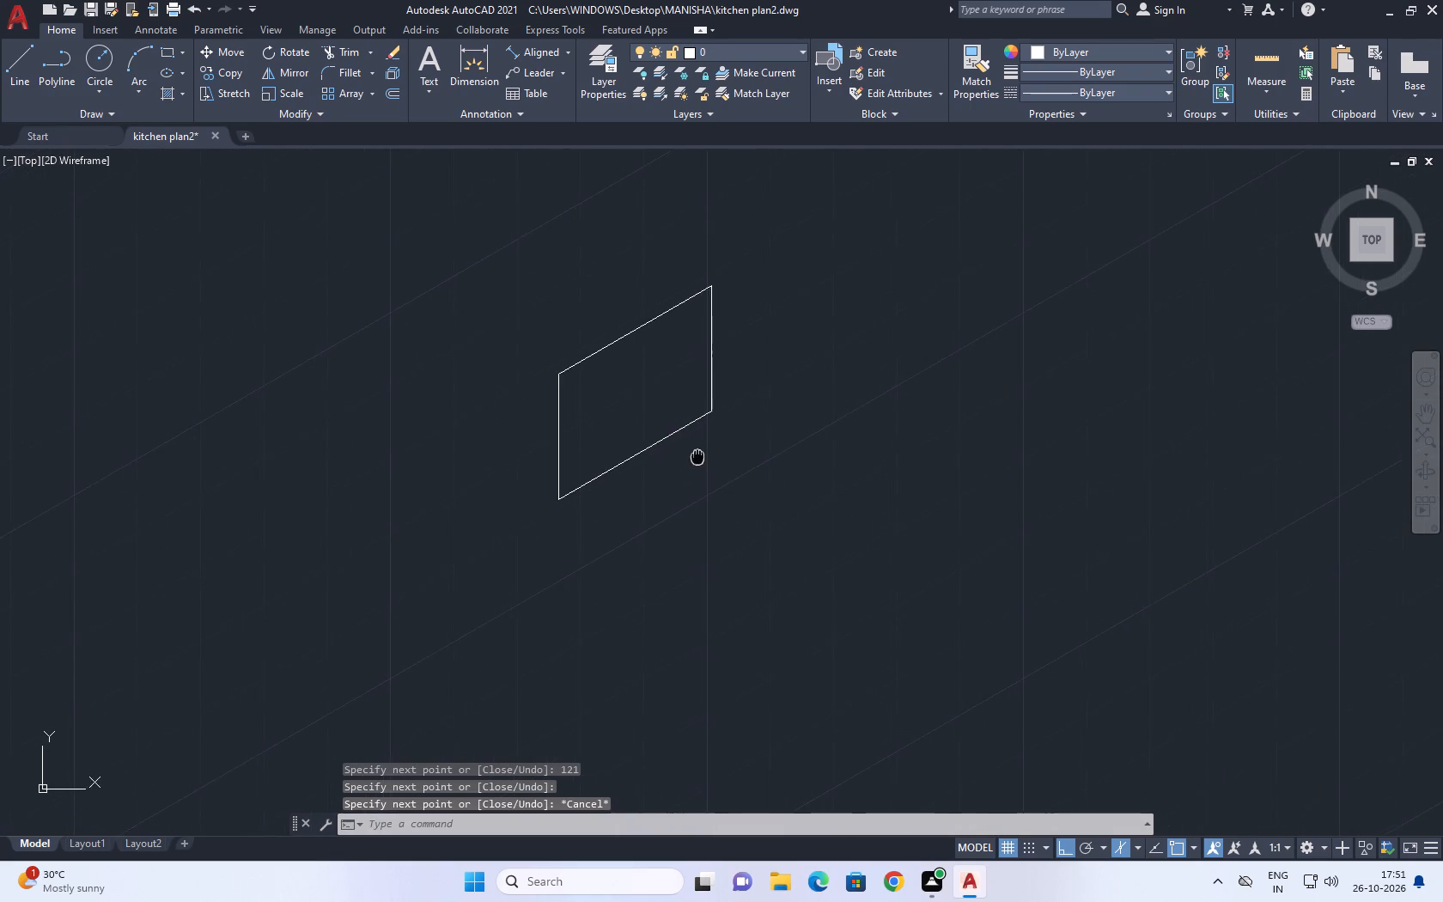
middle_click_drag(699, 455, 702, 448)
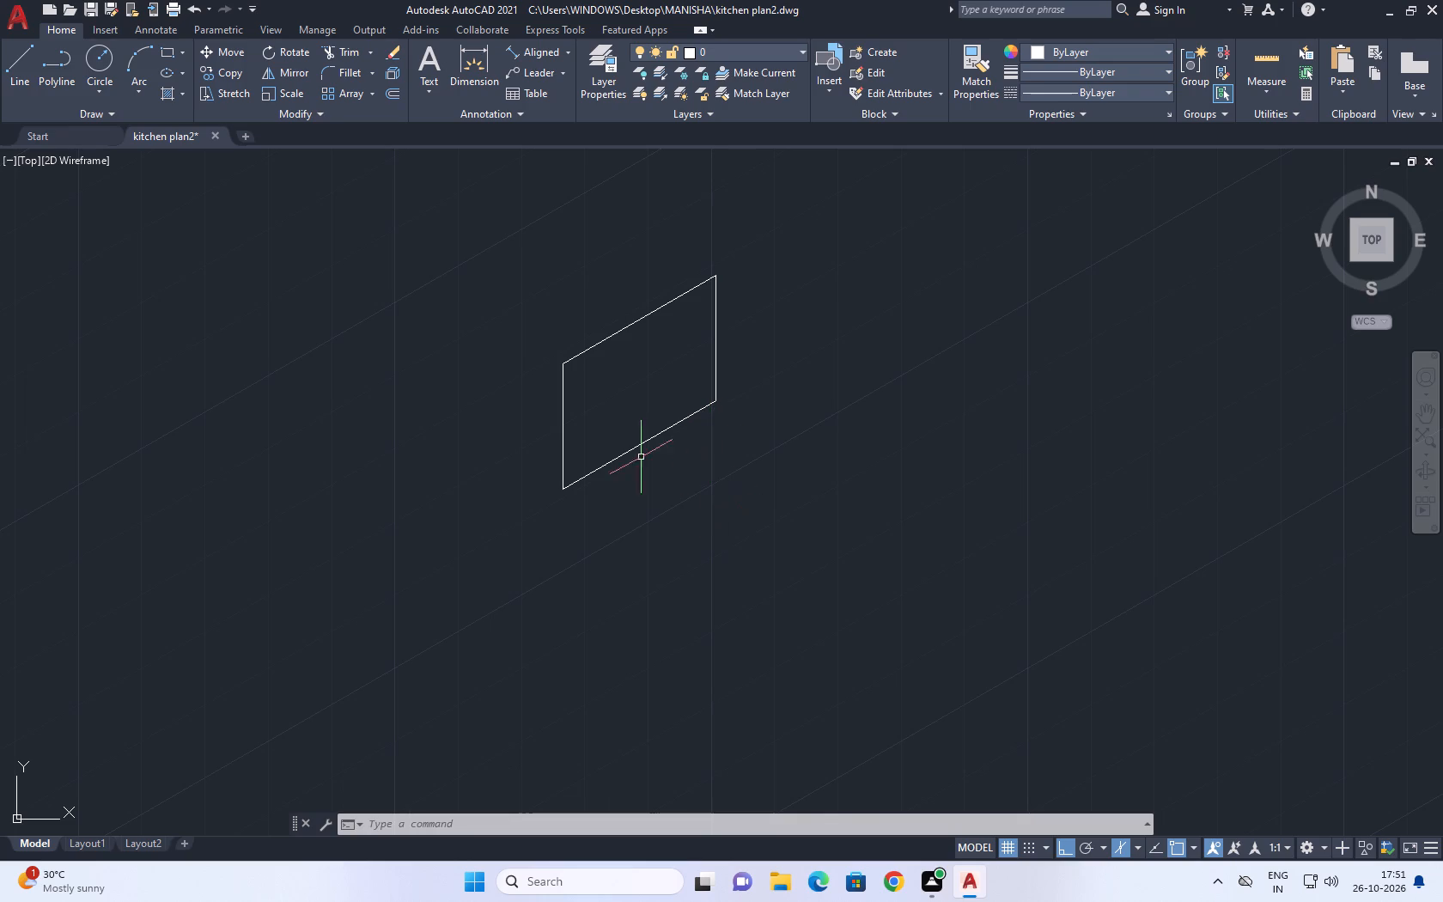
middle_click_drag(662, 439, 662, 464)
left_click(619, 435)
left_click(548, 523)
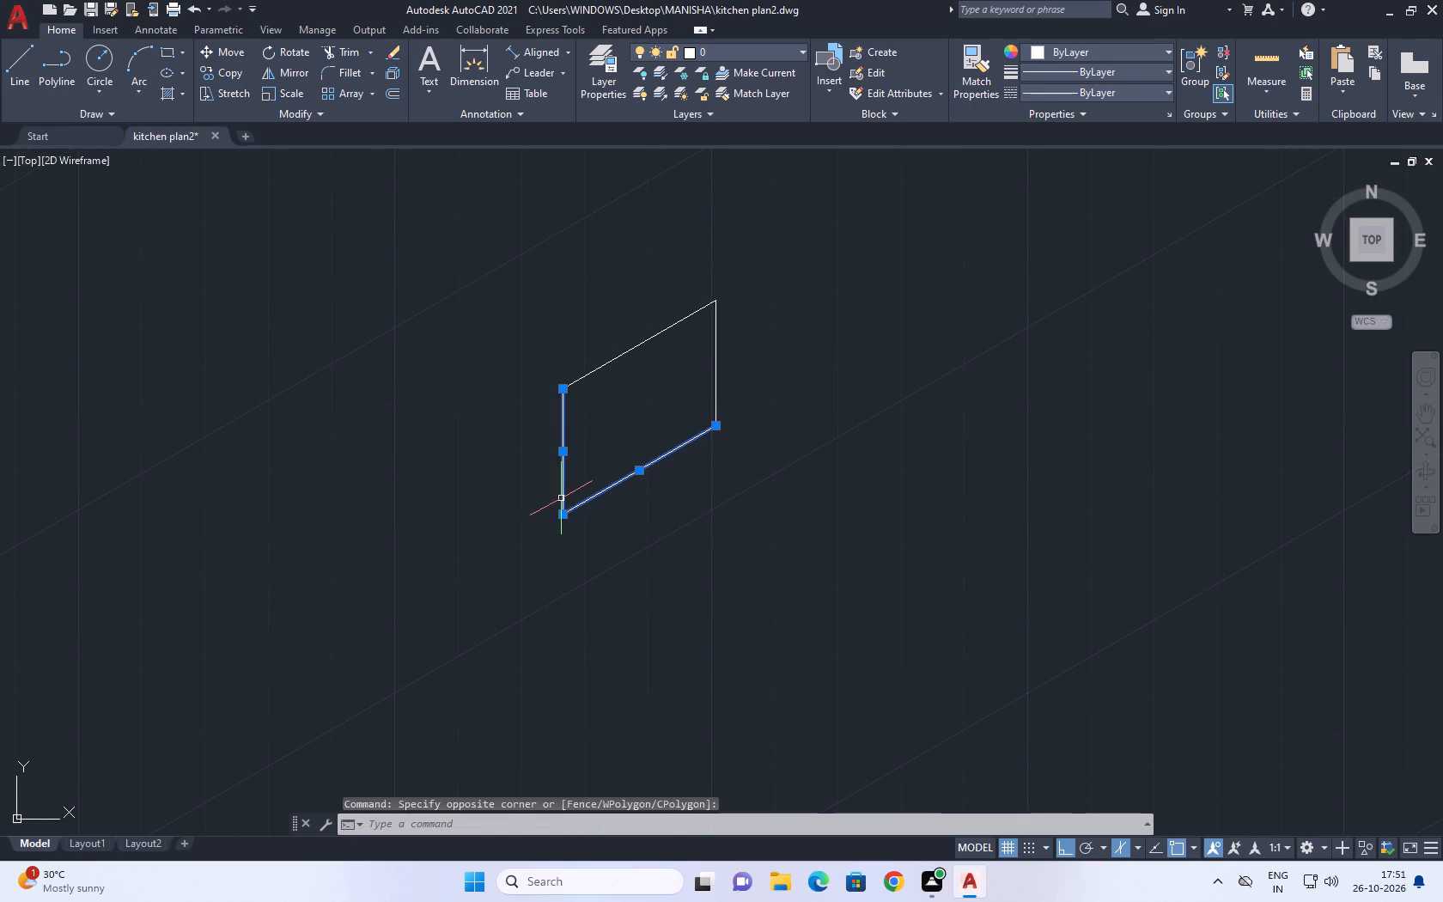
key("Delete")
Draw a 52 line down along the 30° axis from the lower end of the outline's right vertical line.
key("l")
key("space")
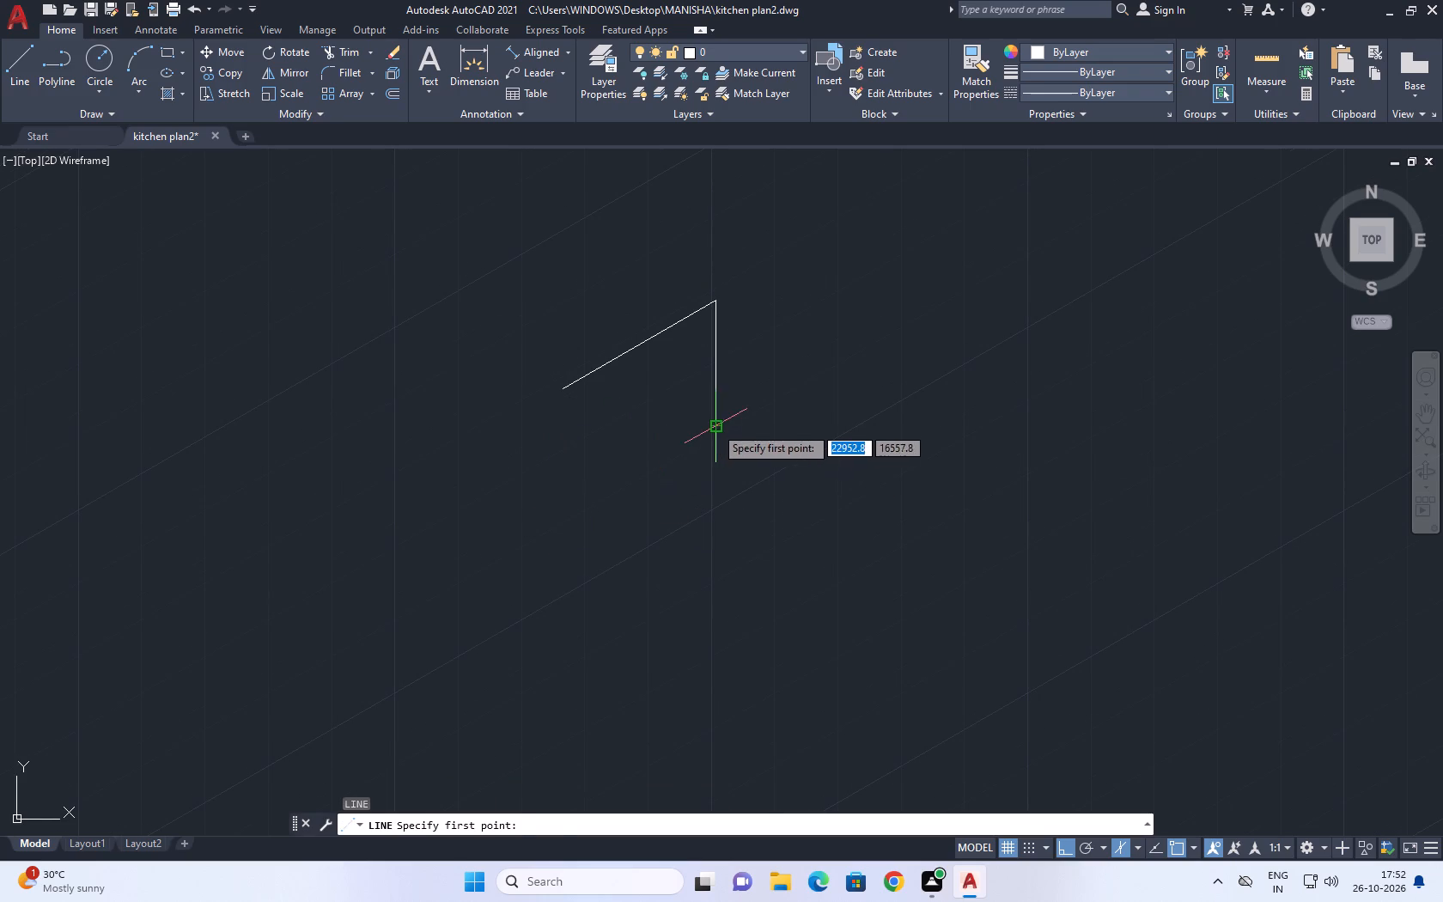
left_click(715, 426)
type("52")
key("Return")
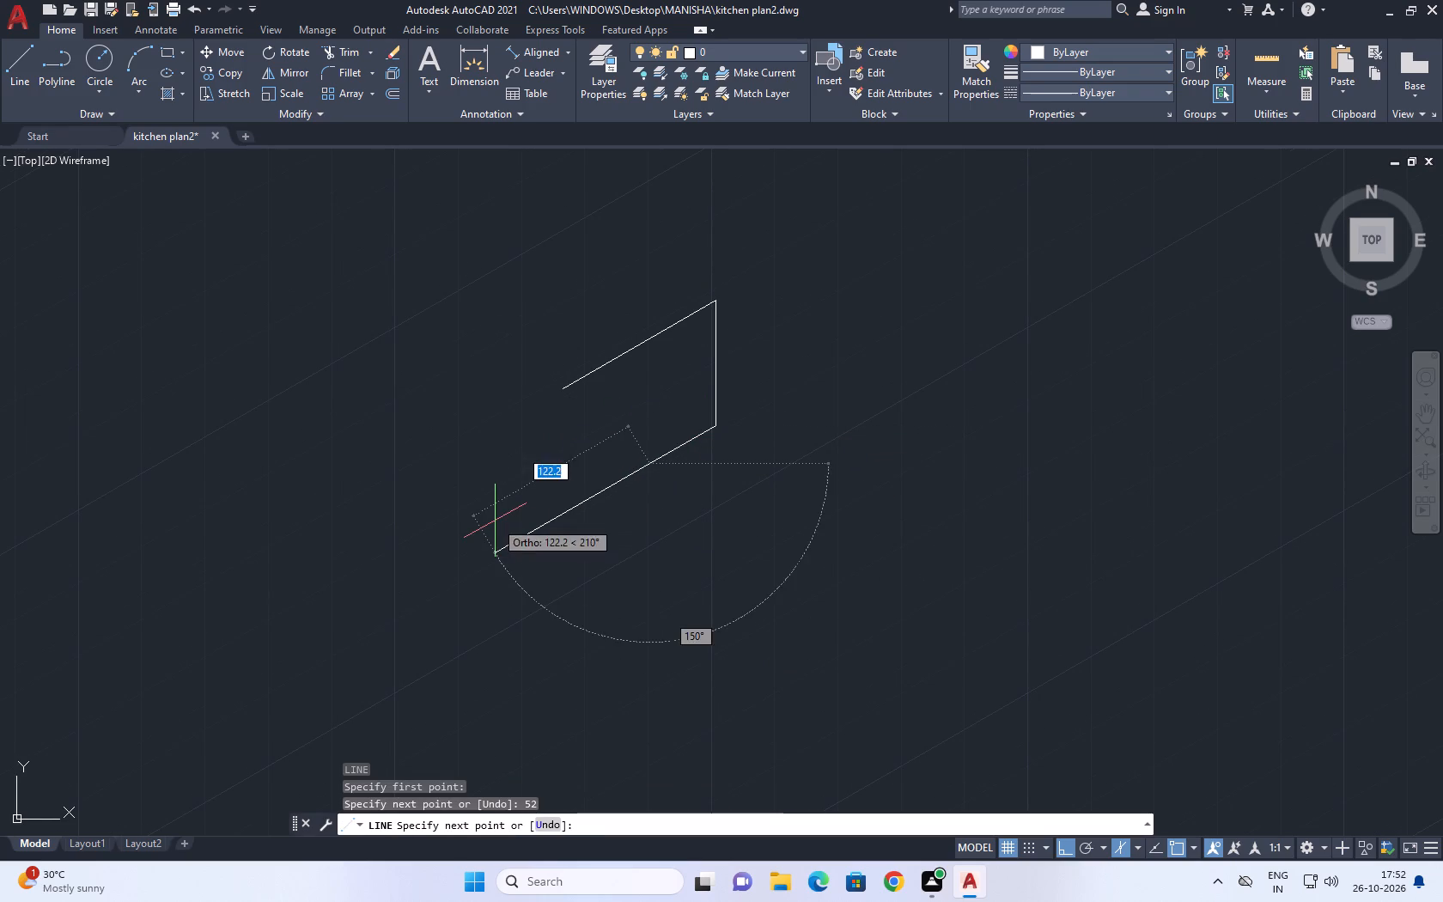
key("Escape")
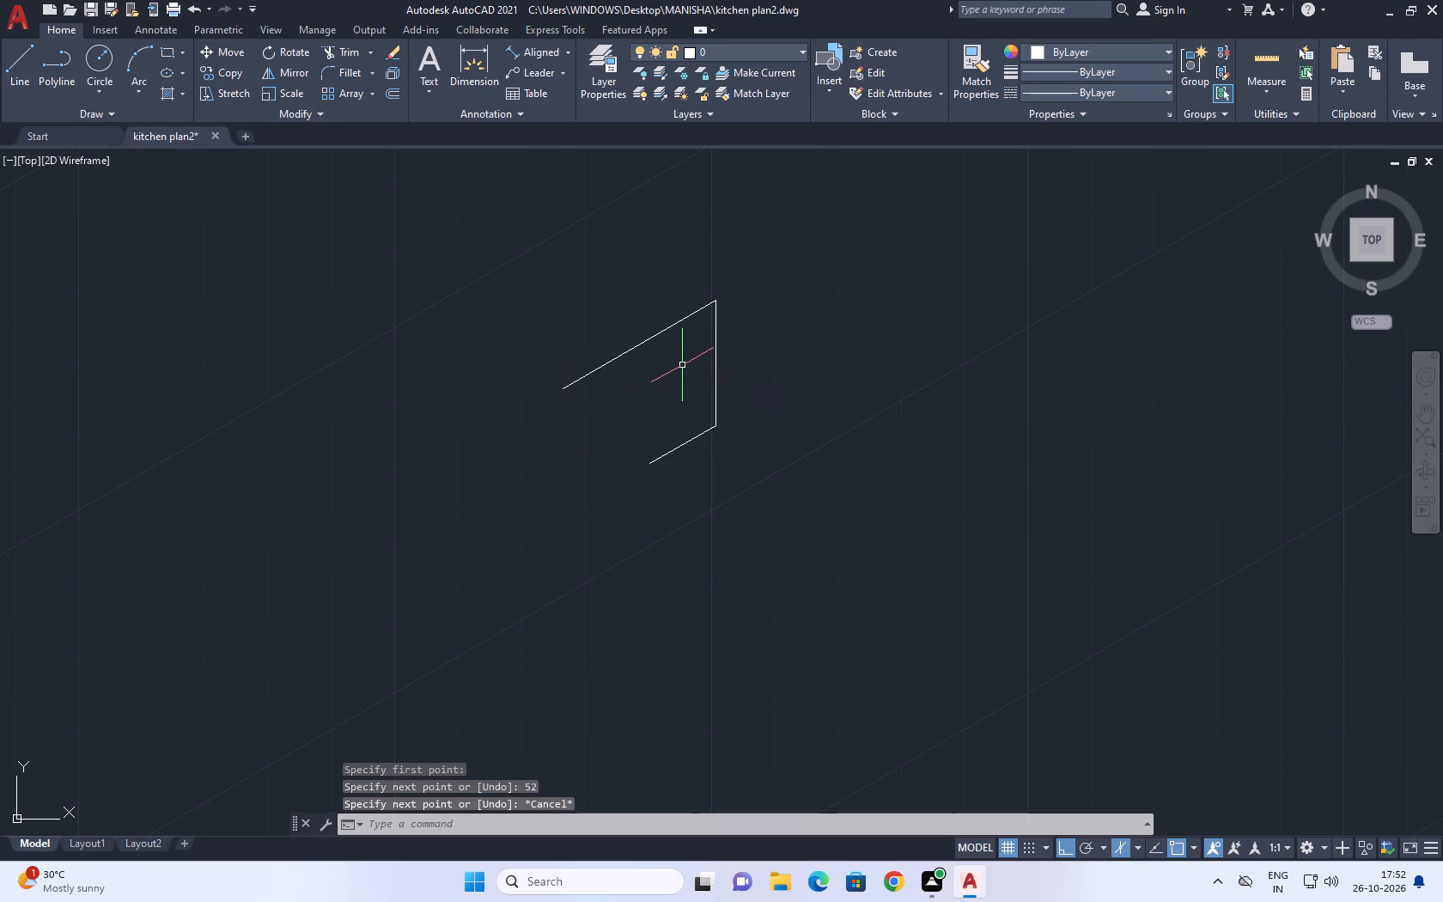
Undo the 52 line and the deletion of the parallelogram's lower slanted and left vertical lines.
key("ctrl+z")
key("ctrl+z")
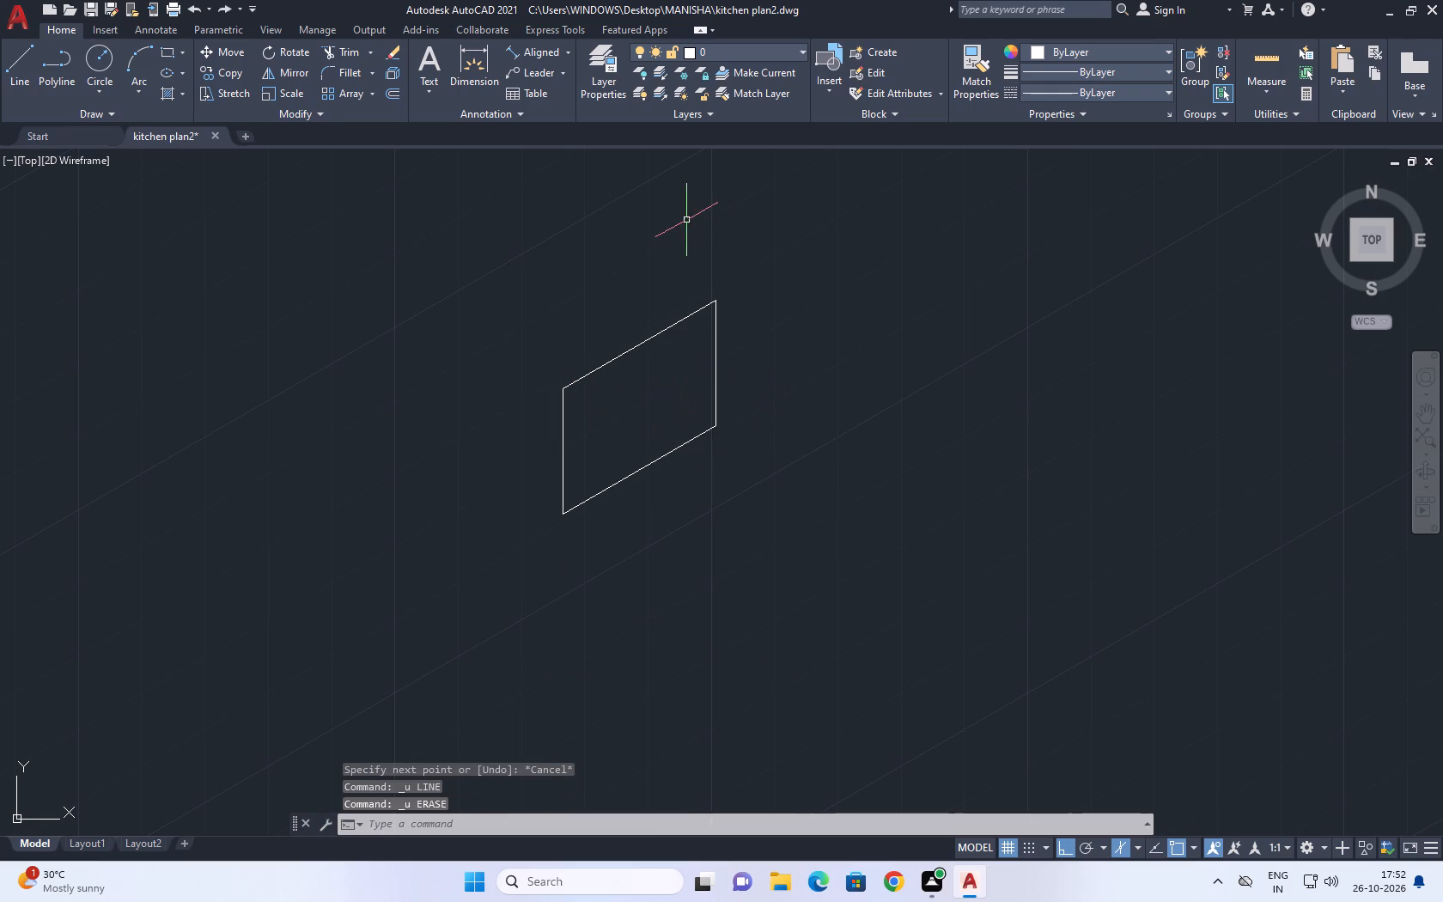
From the parallelogram's upper-left corner, draw a 121 line at 150°, an 86 line straight down, and a line to its lower-left corner.
middle_click_drag(684, 185, 827, 277)
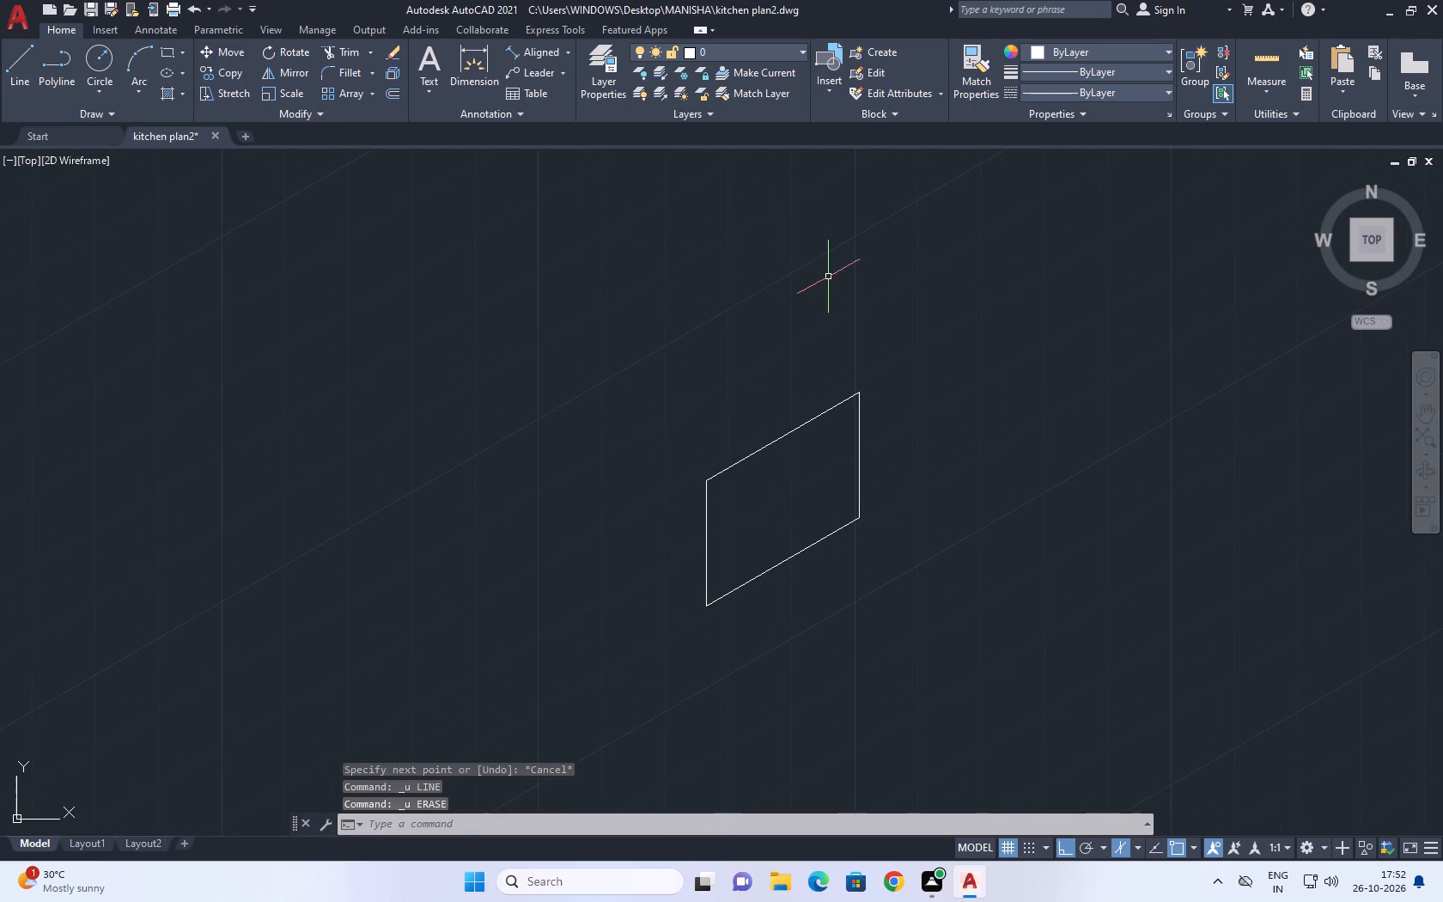
middle_click_drag(628, 333, 709, 381)
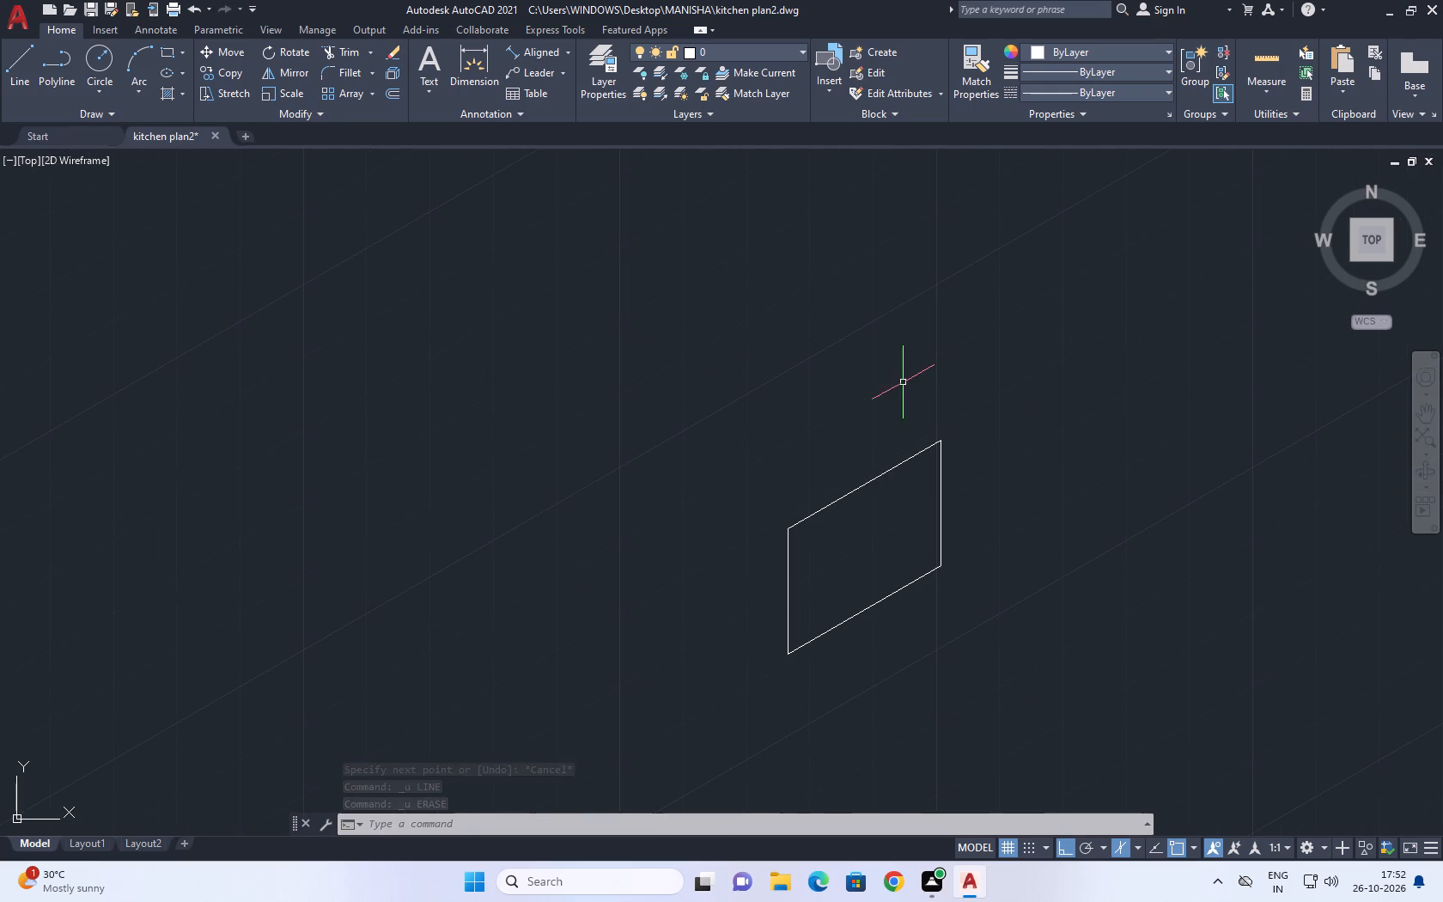
type("l")
key("space")
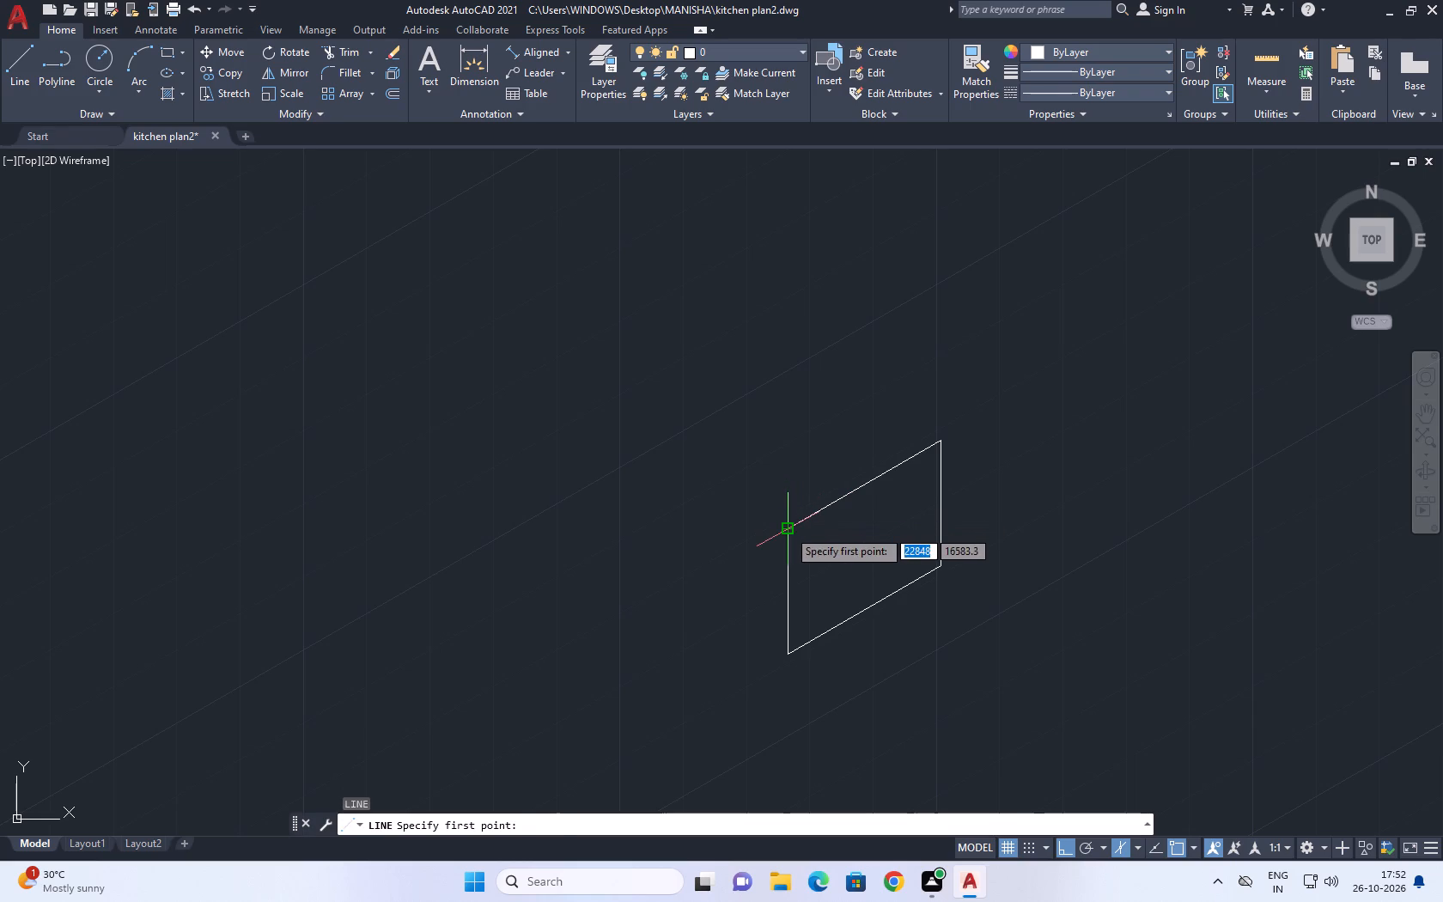
left_click(790, 530)
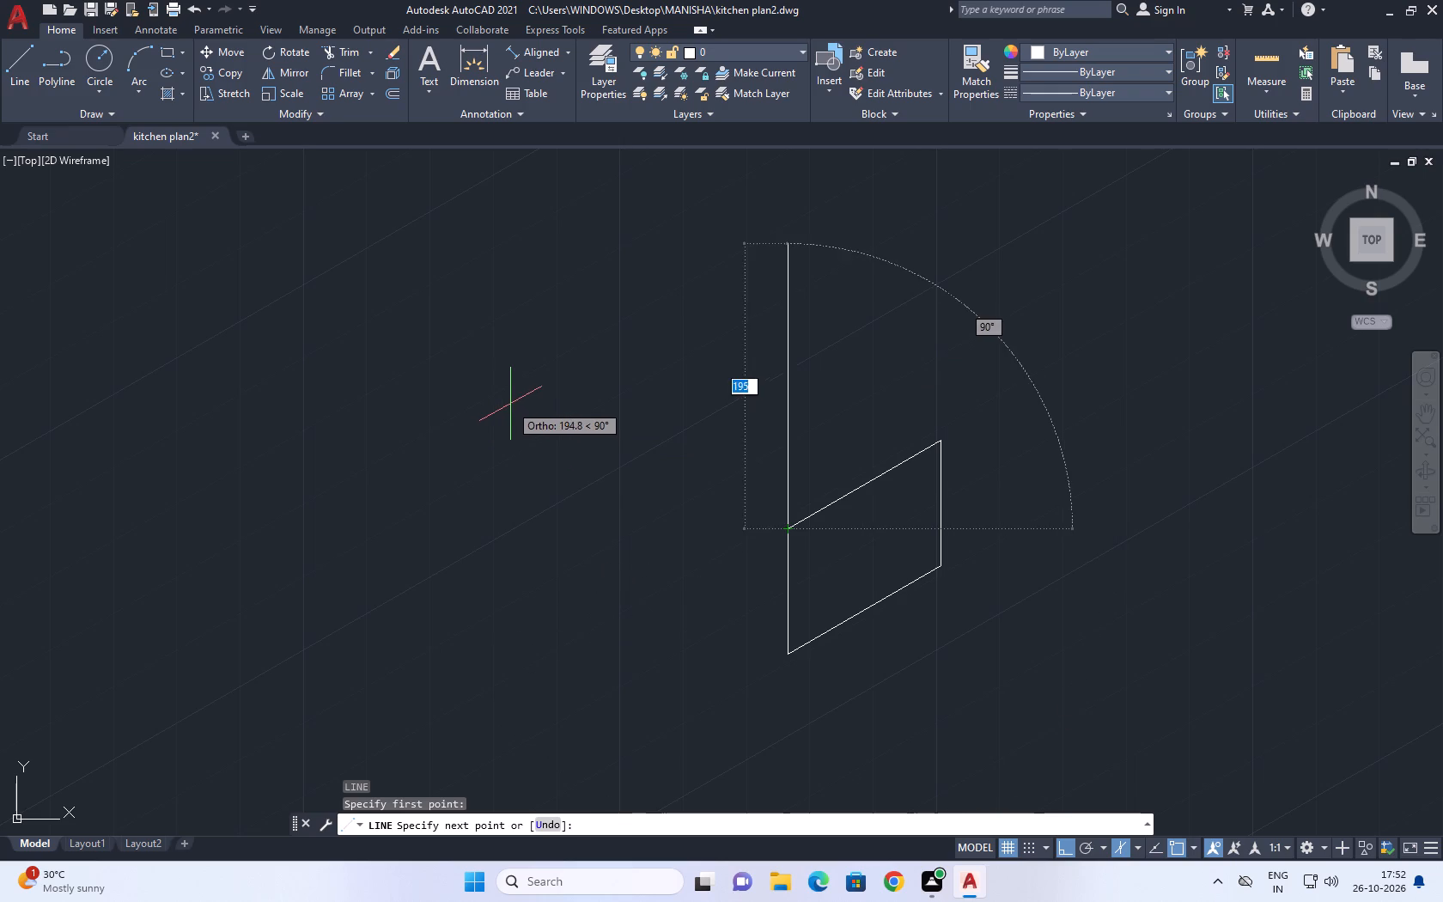
key("F5")
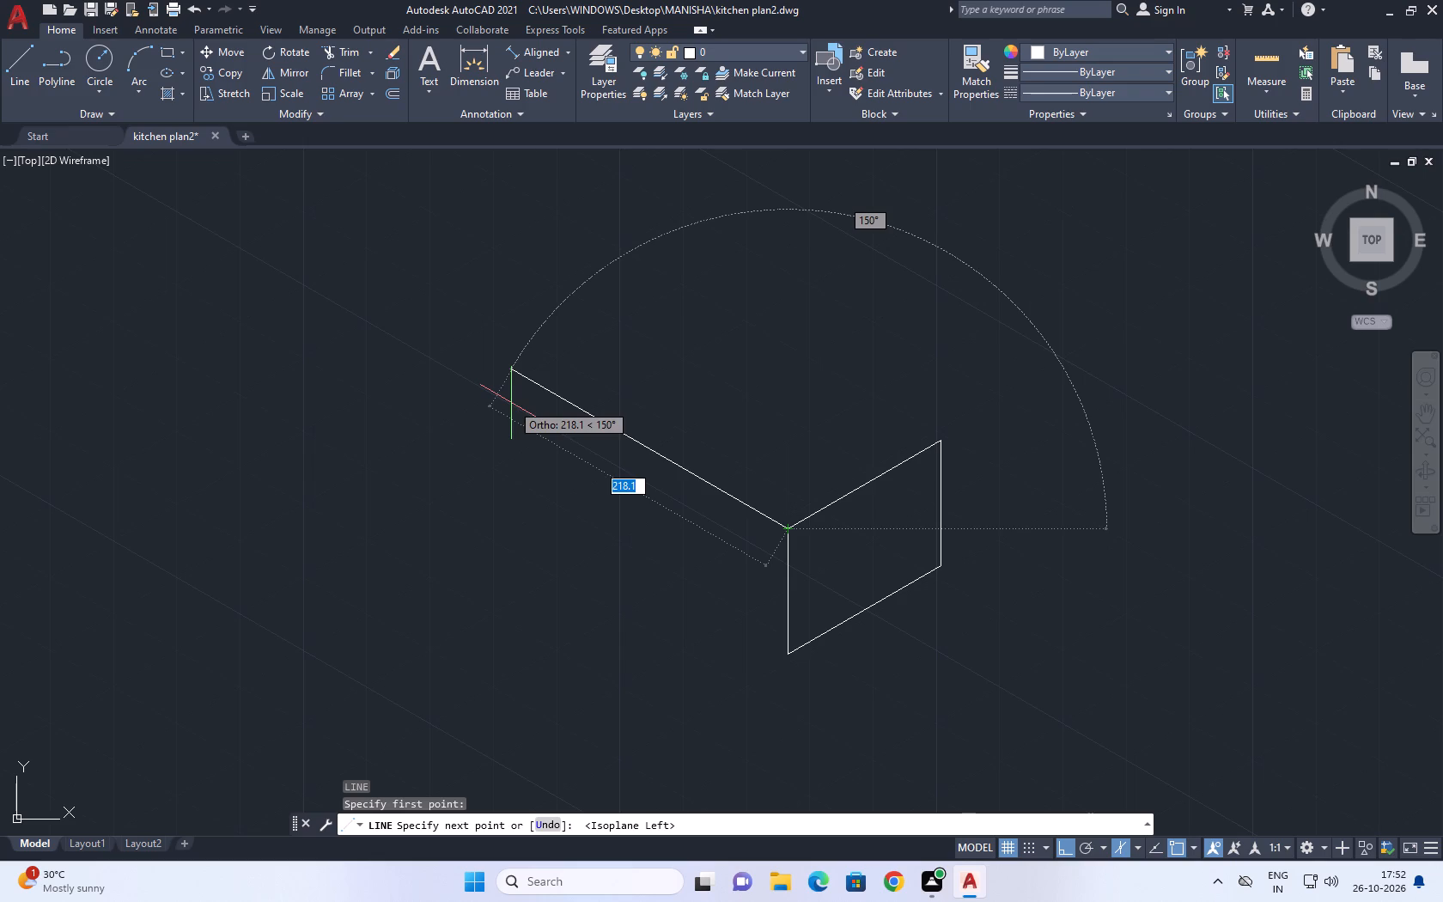
type("121")
key("Return")
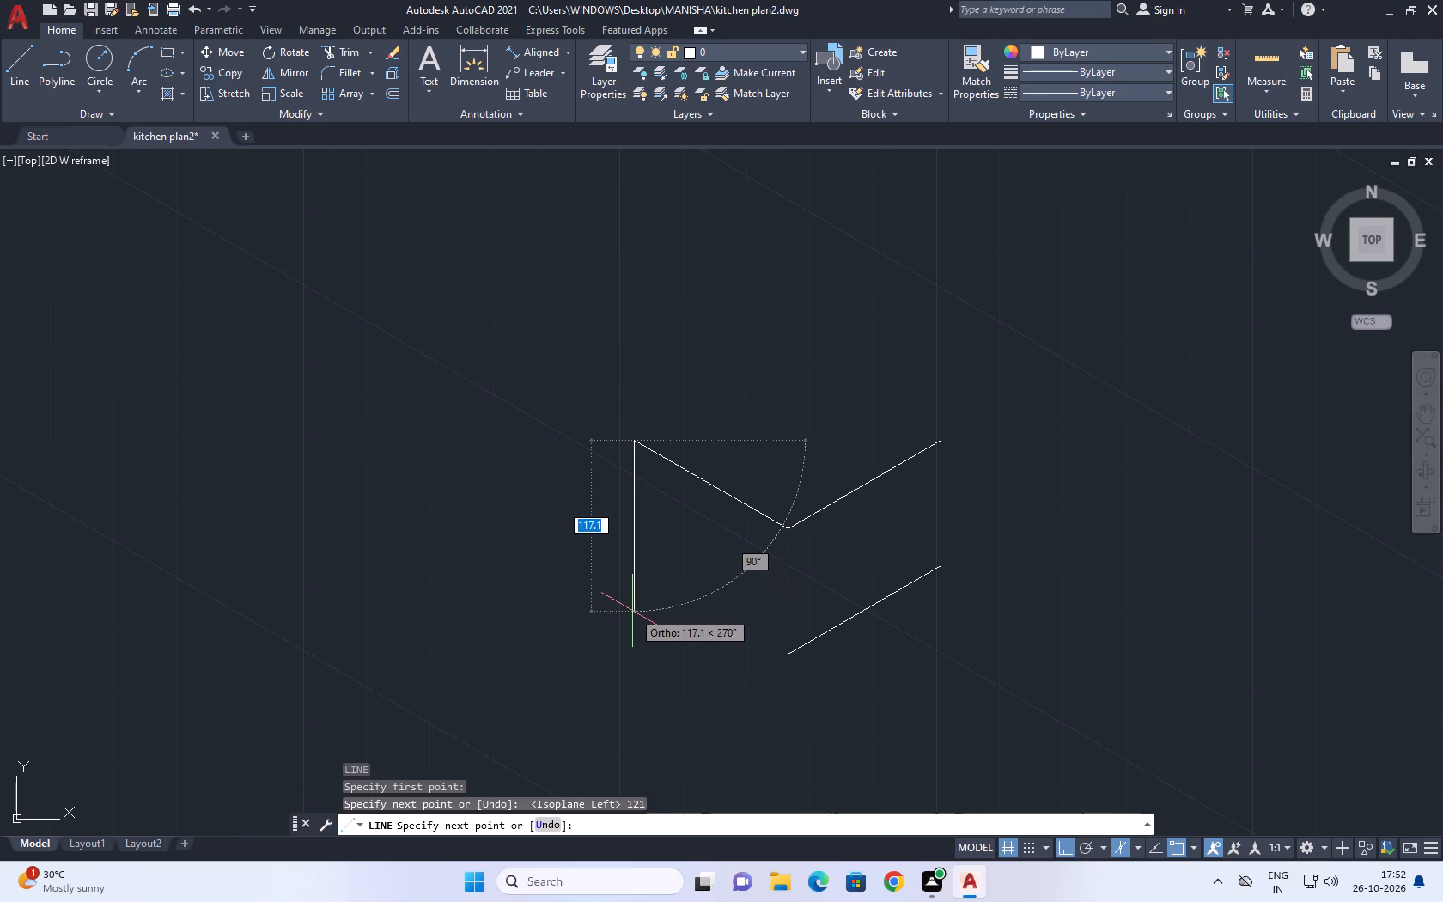
type("86")
key("Return")
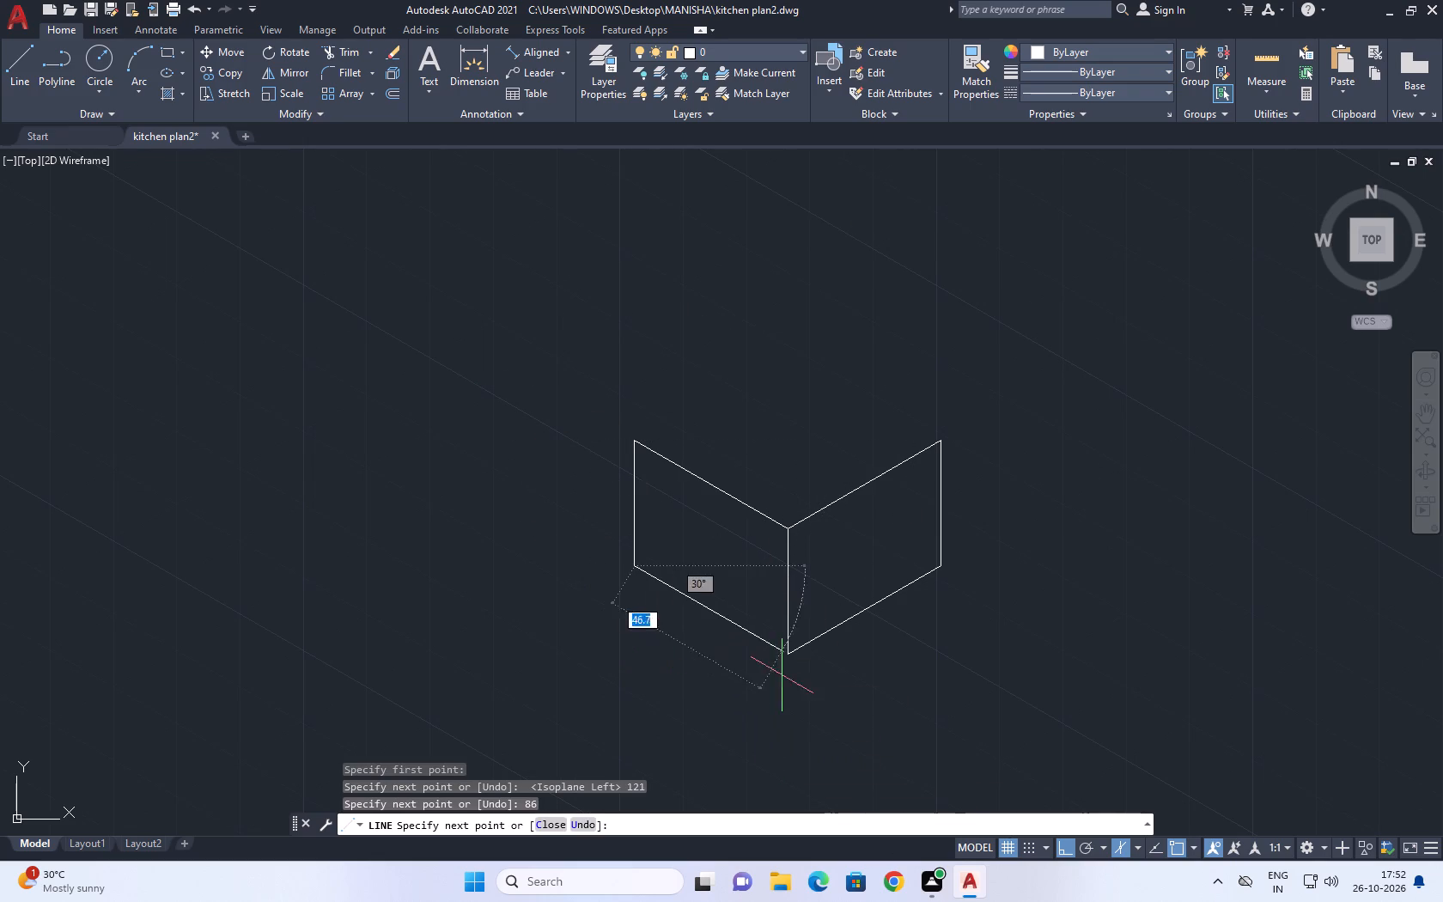
left_click(787, 654)
key("Escape")
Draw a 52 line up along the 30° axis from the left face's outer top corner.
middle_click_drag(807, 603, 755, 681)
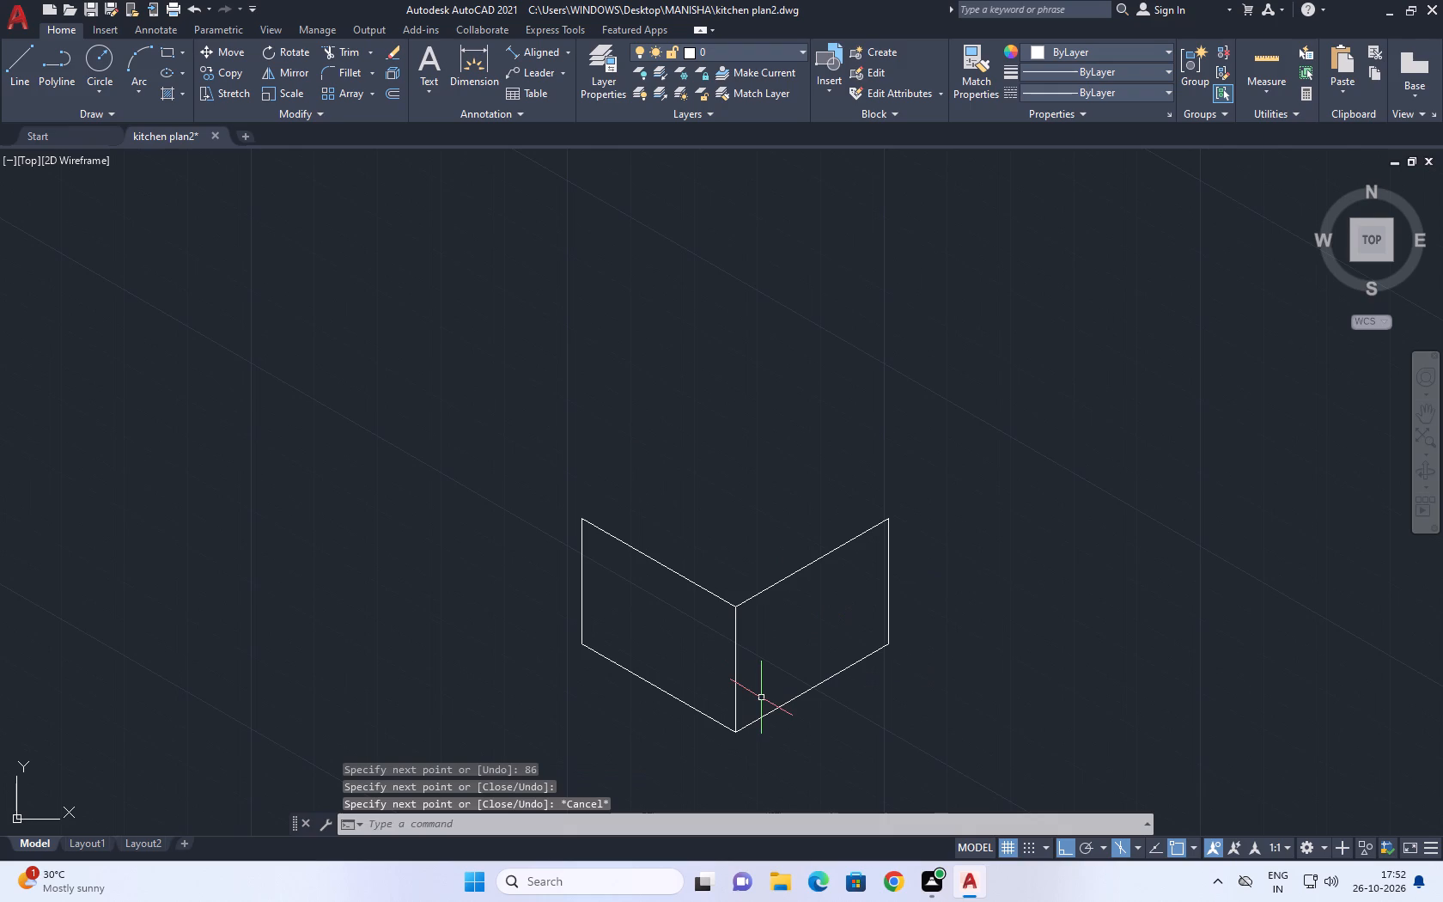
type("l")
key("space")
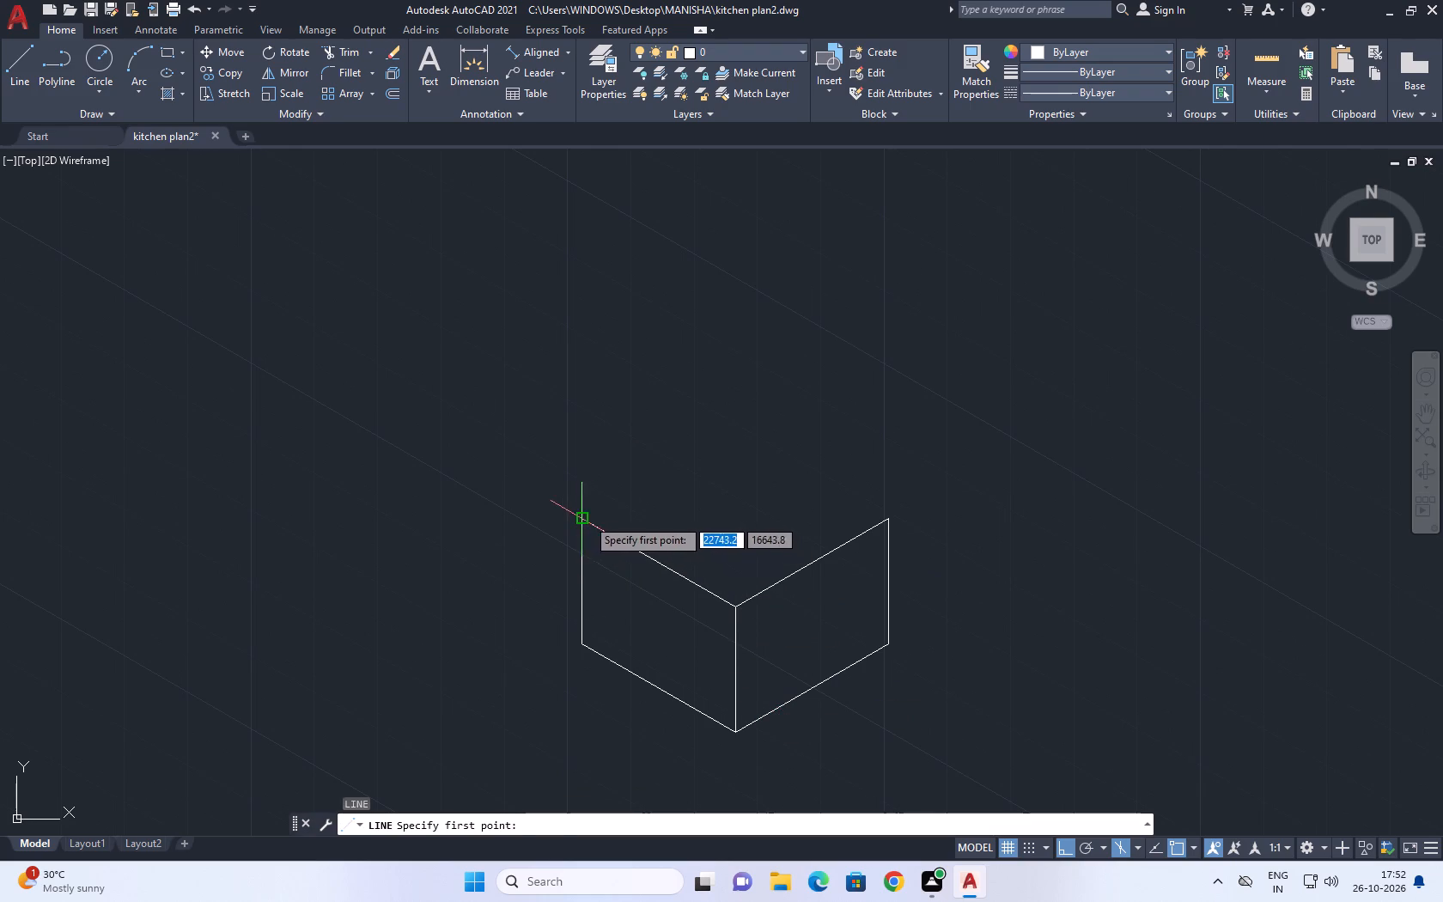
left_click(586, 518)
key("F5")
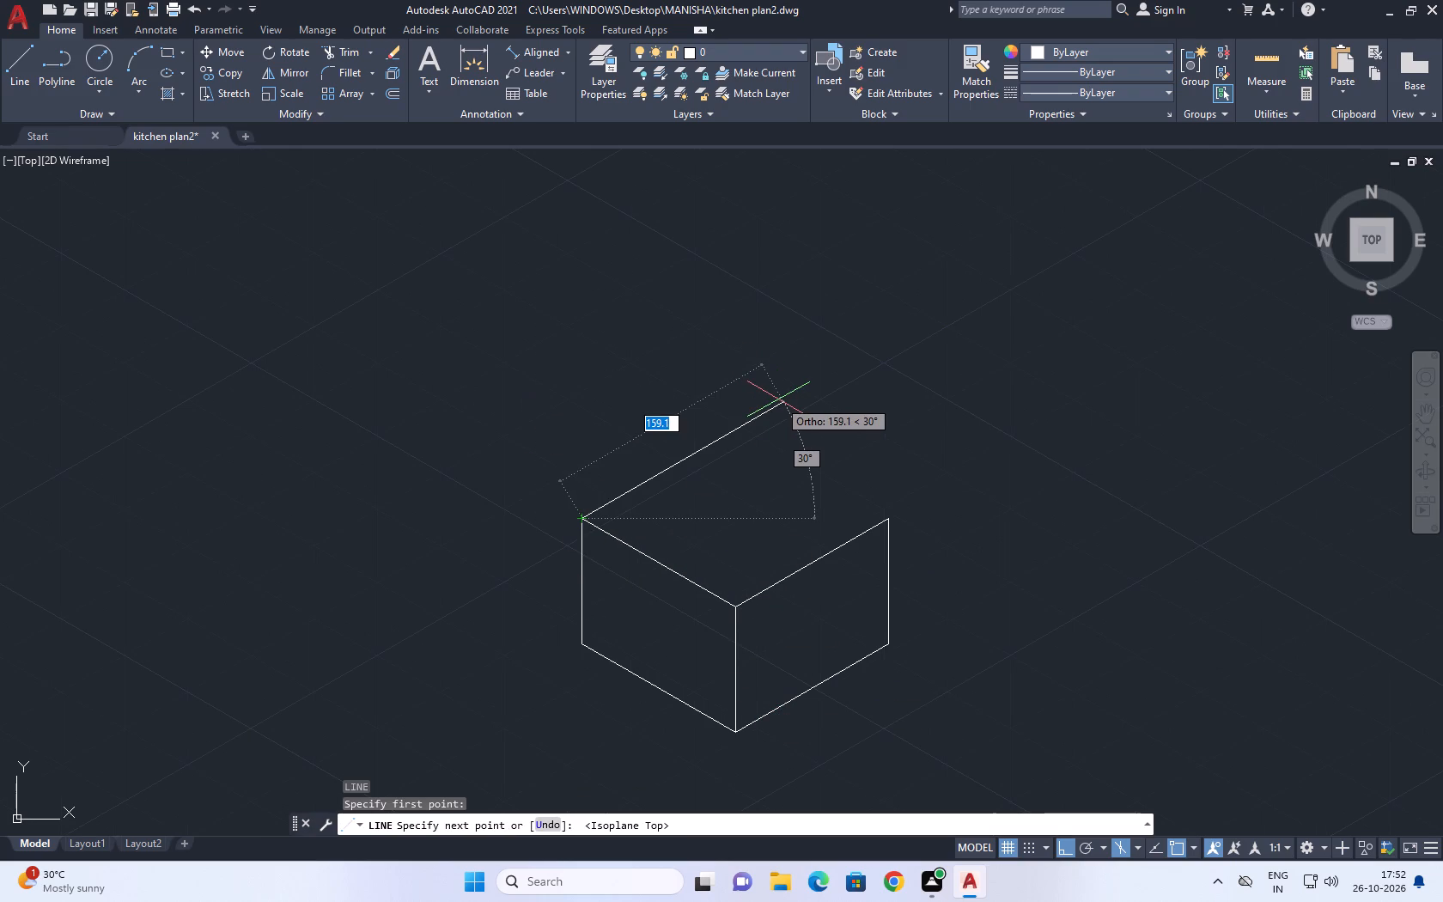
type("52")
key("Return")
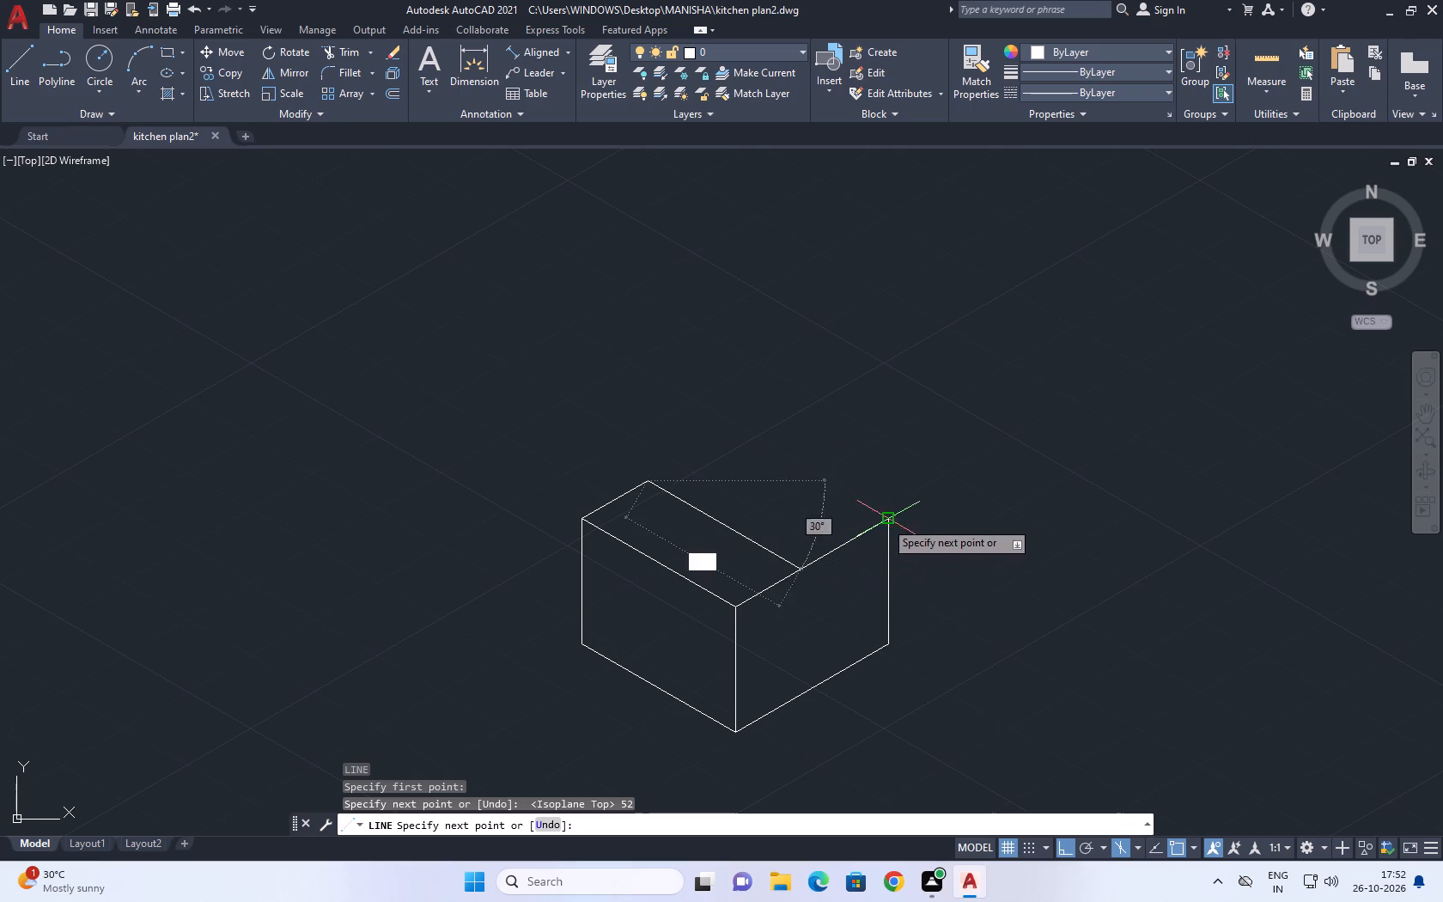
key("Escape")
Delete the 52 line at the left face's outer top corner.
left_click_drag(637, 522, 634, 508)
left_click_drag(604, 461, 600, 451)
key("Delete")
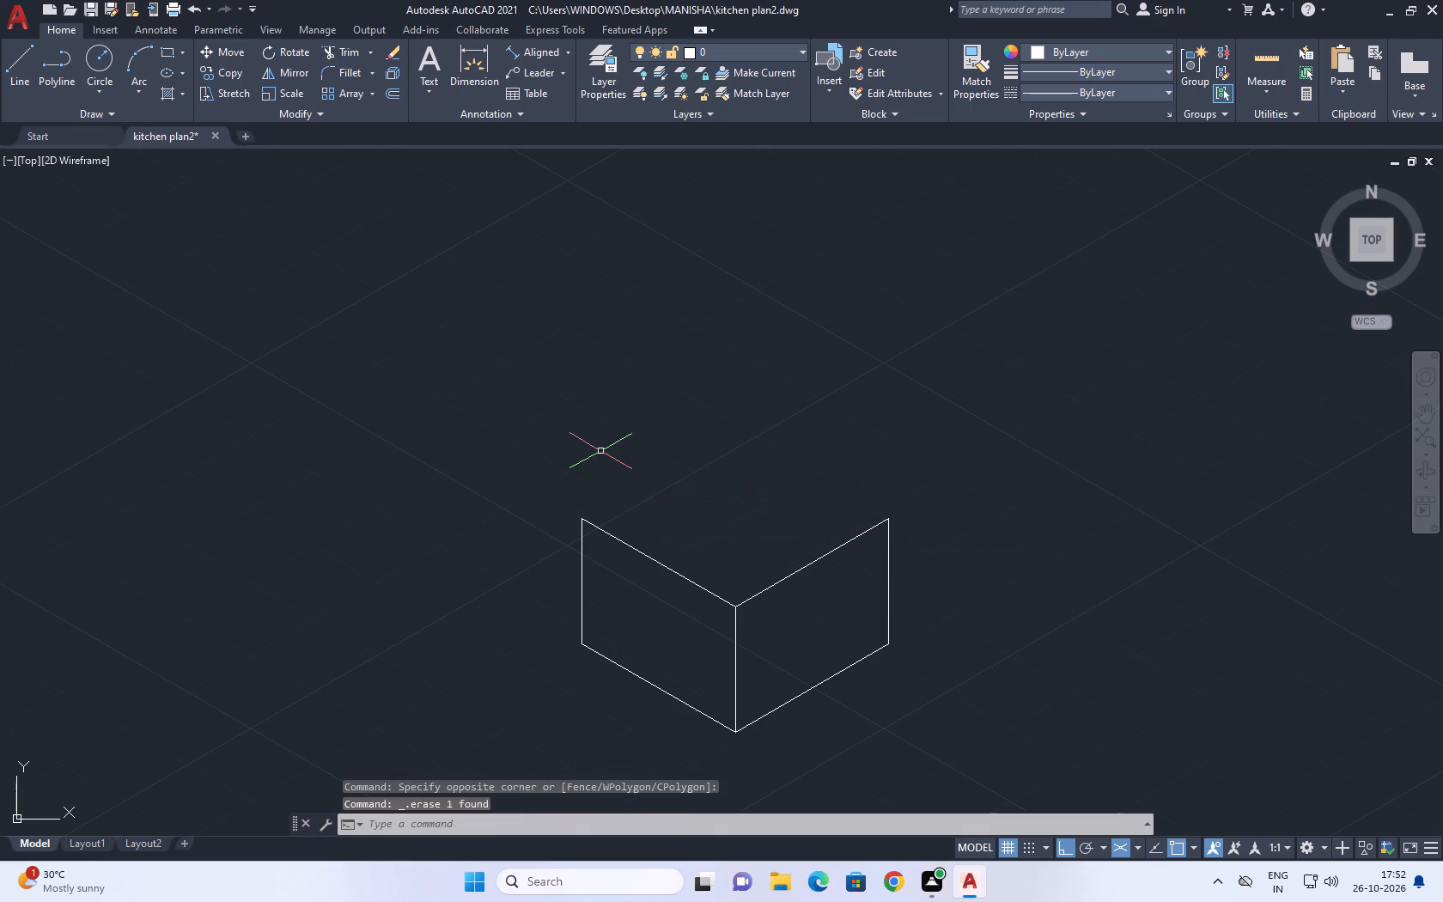
Close the box's top face with a 121 line at 150° from its right corner and a line to its left corner.
type("l")
key("space")
left_click(890, 520)
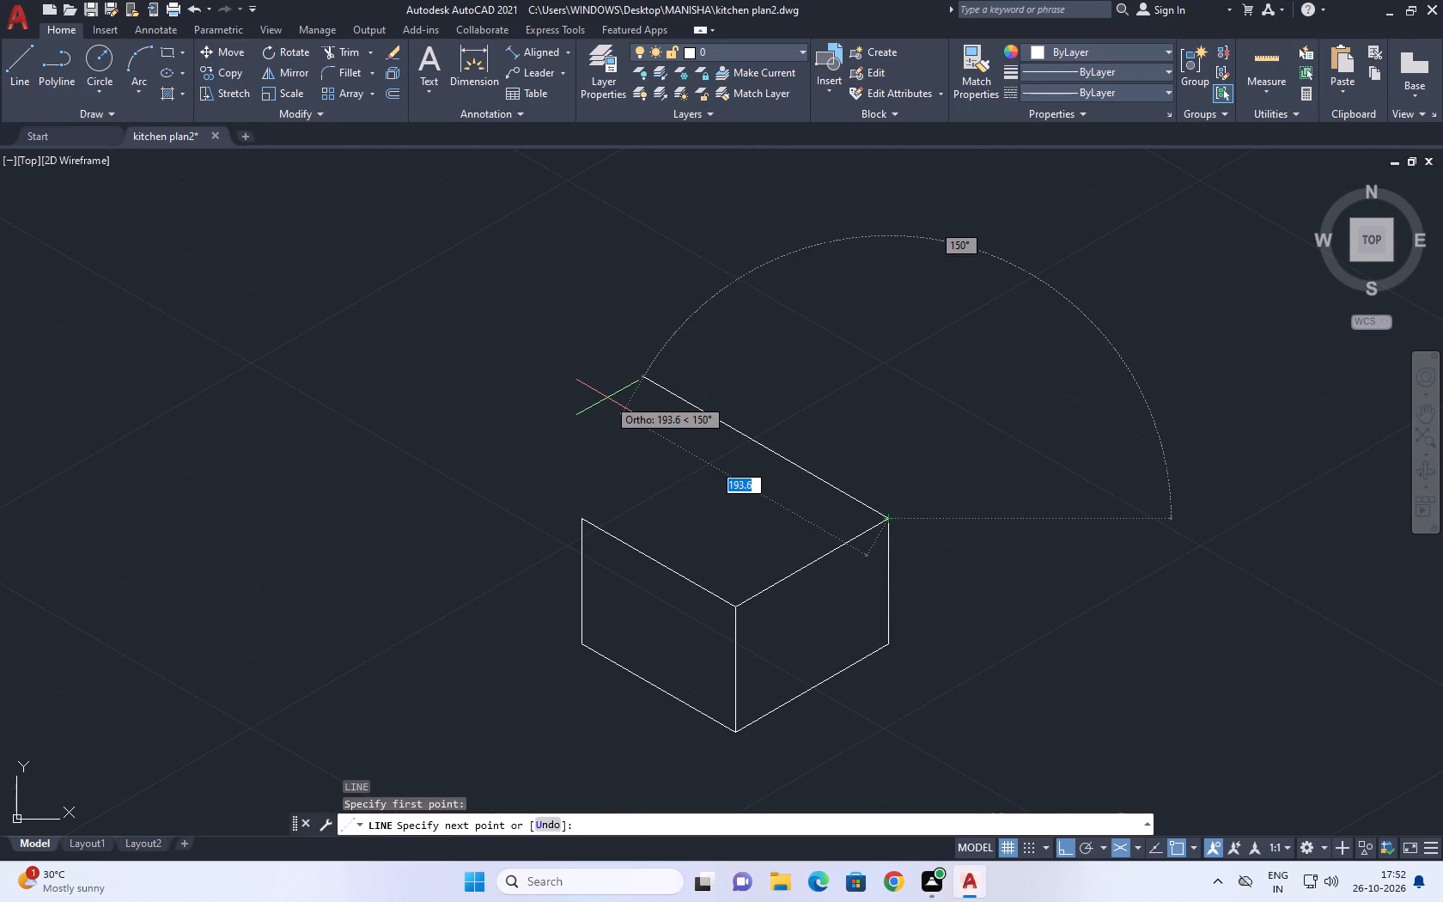
type("121")
key("Return")
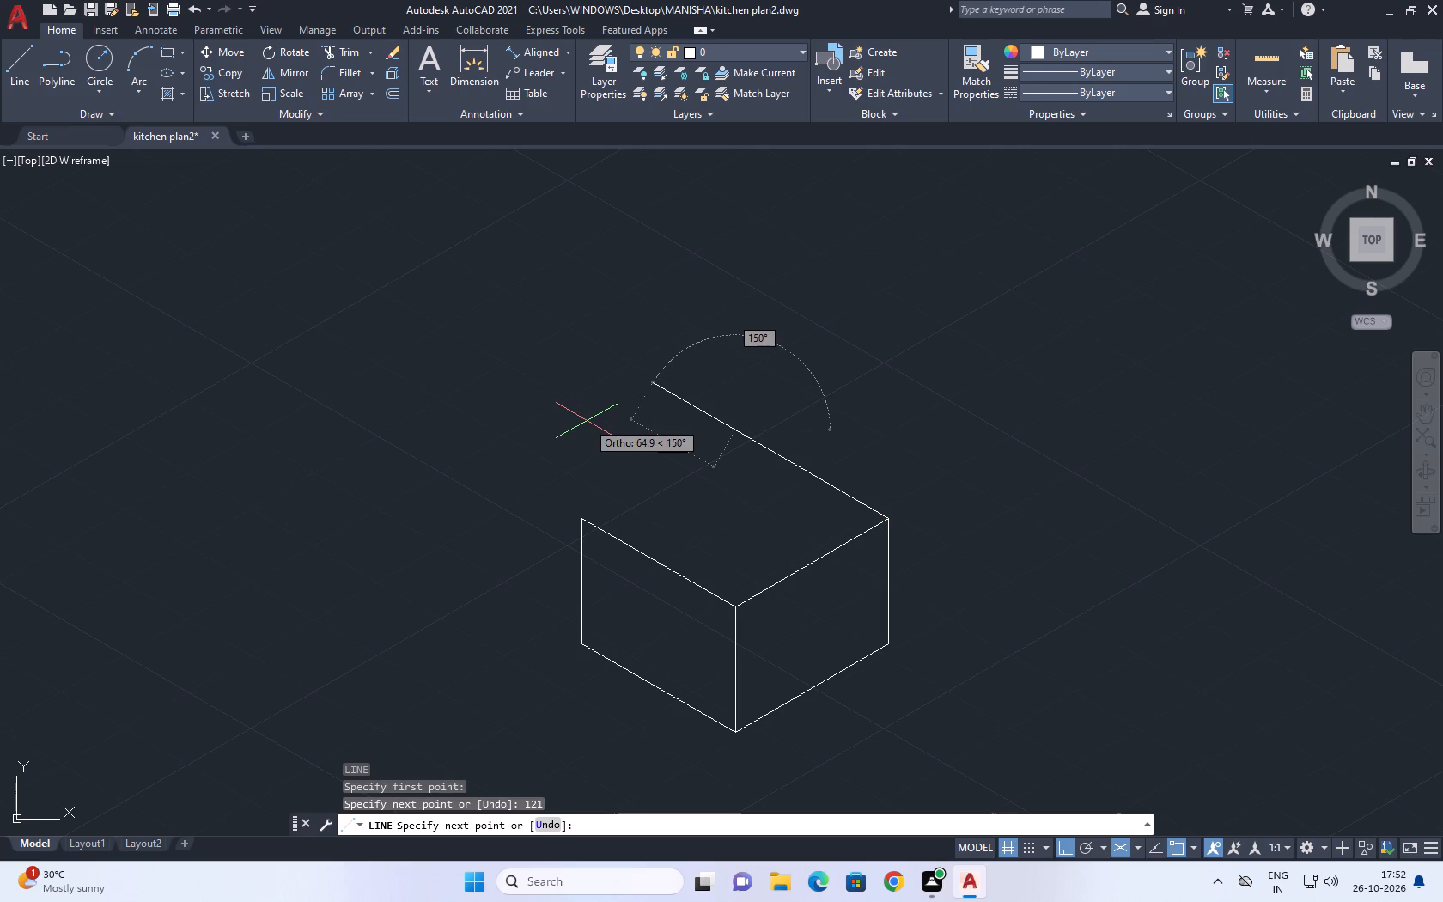
left_click(583, 521)
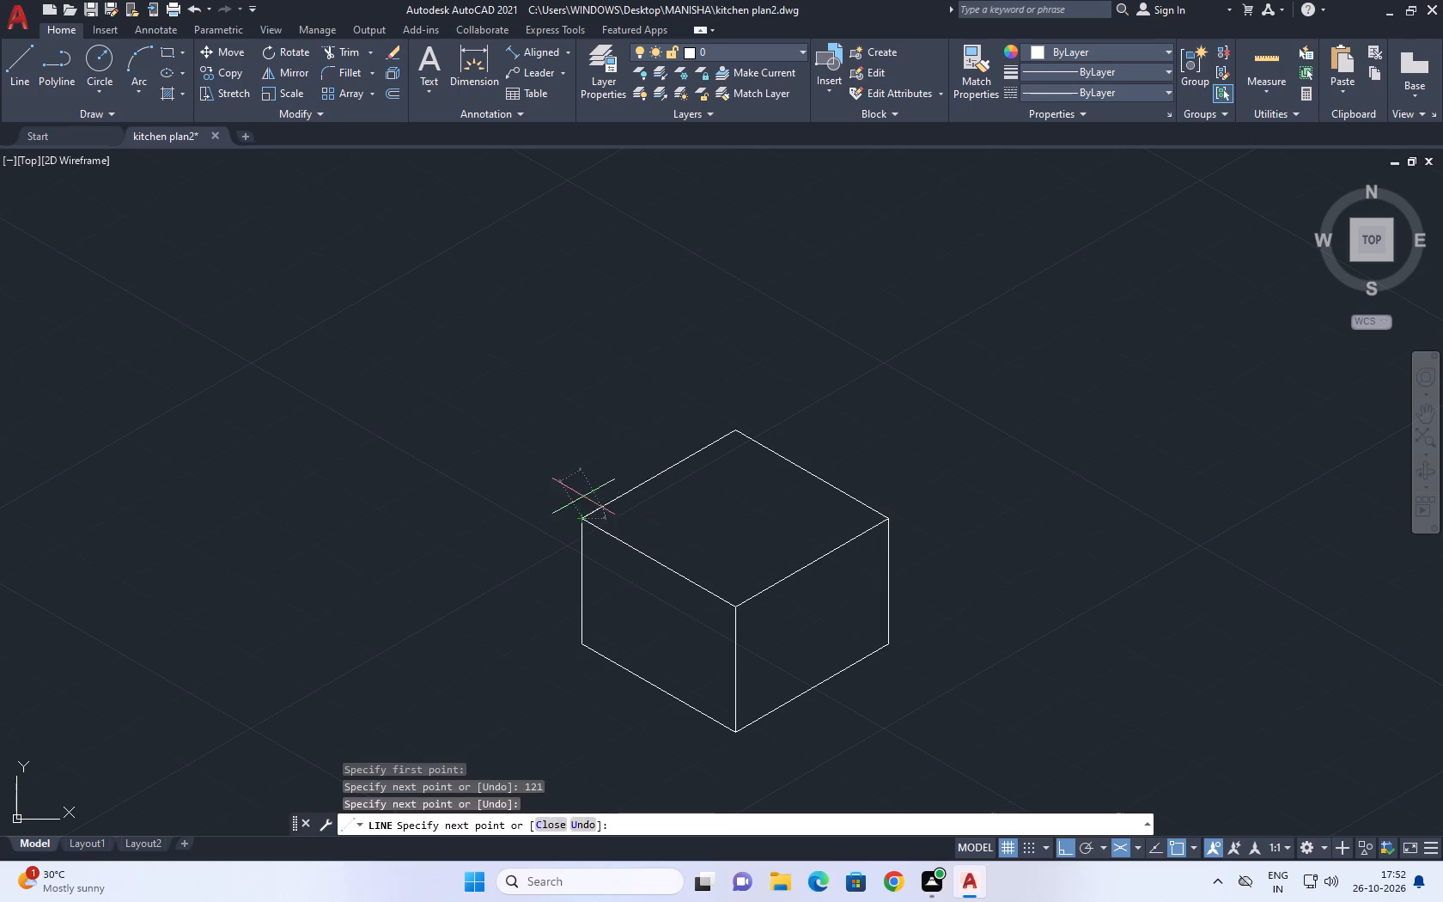
key("Escape")
Copy the box's front vertical edge 3 inward along the left face at 150°.
middle_click_drag(880, 585, 868, 646)
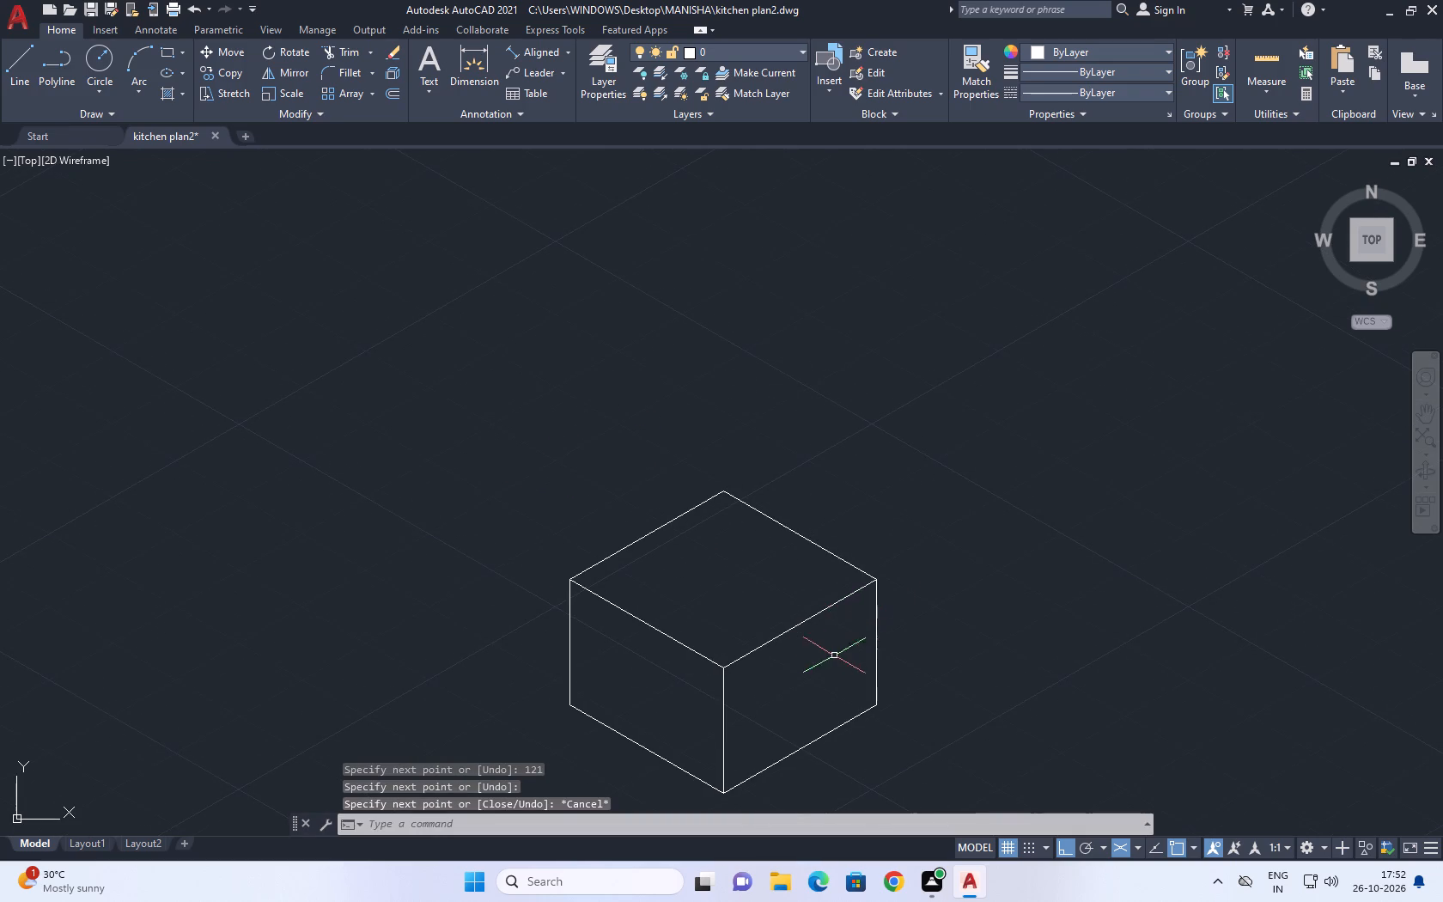
middle_click_drag(837, 651, 942, 547)
scroll(830, 610, "up", 2)
left_click(837, 593)
left_click_drag(807, 574, 782, 566)
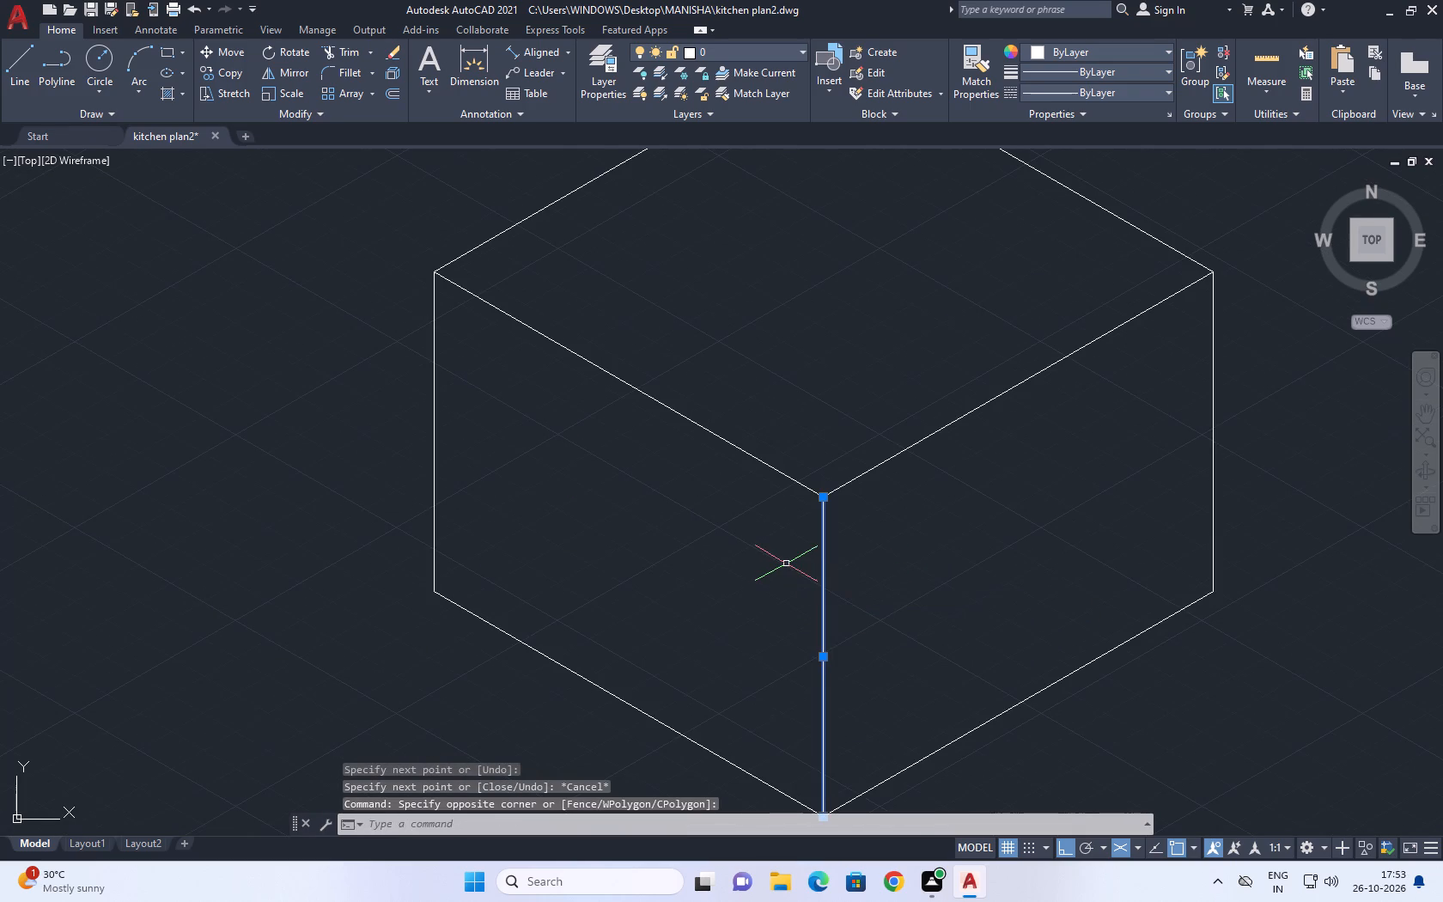
key("c")
key("o")
key("space")
middle_click_drag(828, 698, 829, 503)
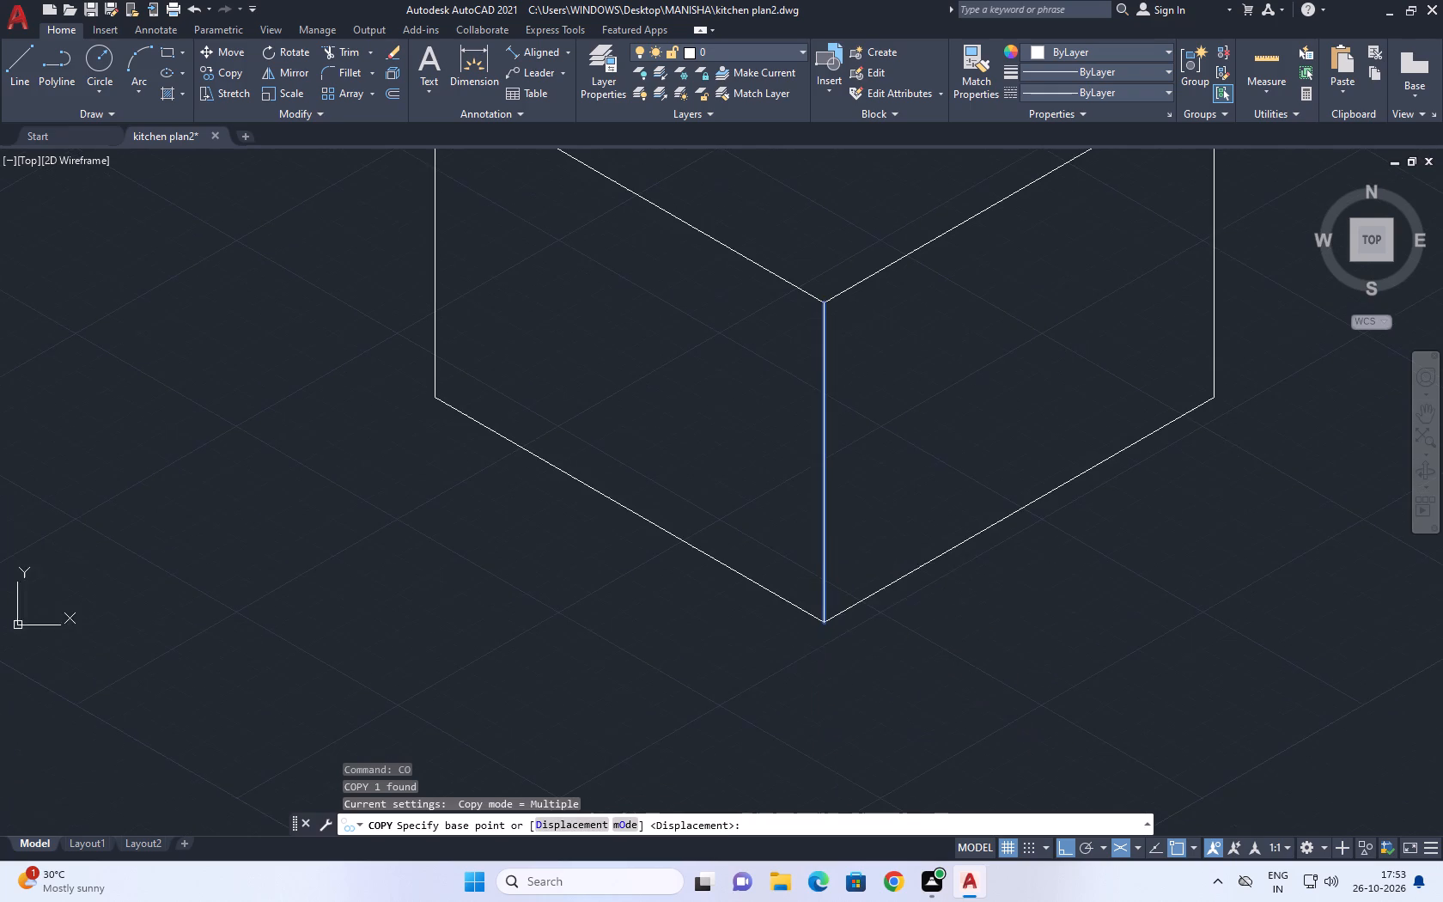
left_click(824, 625)
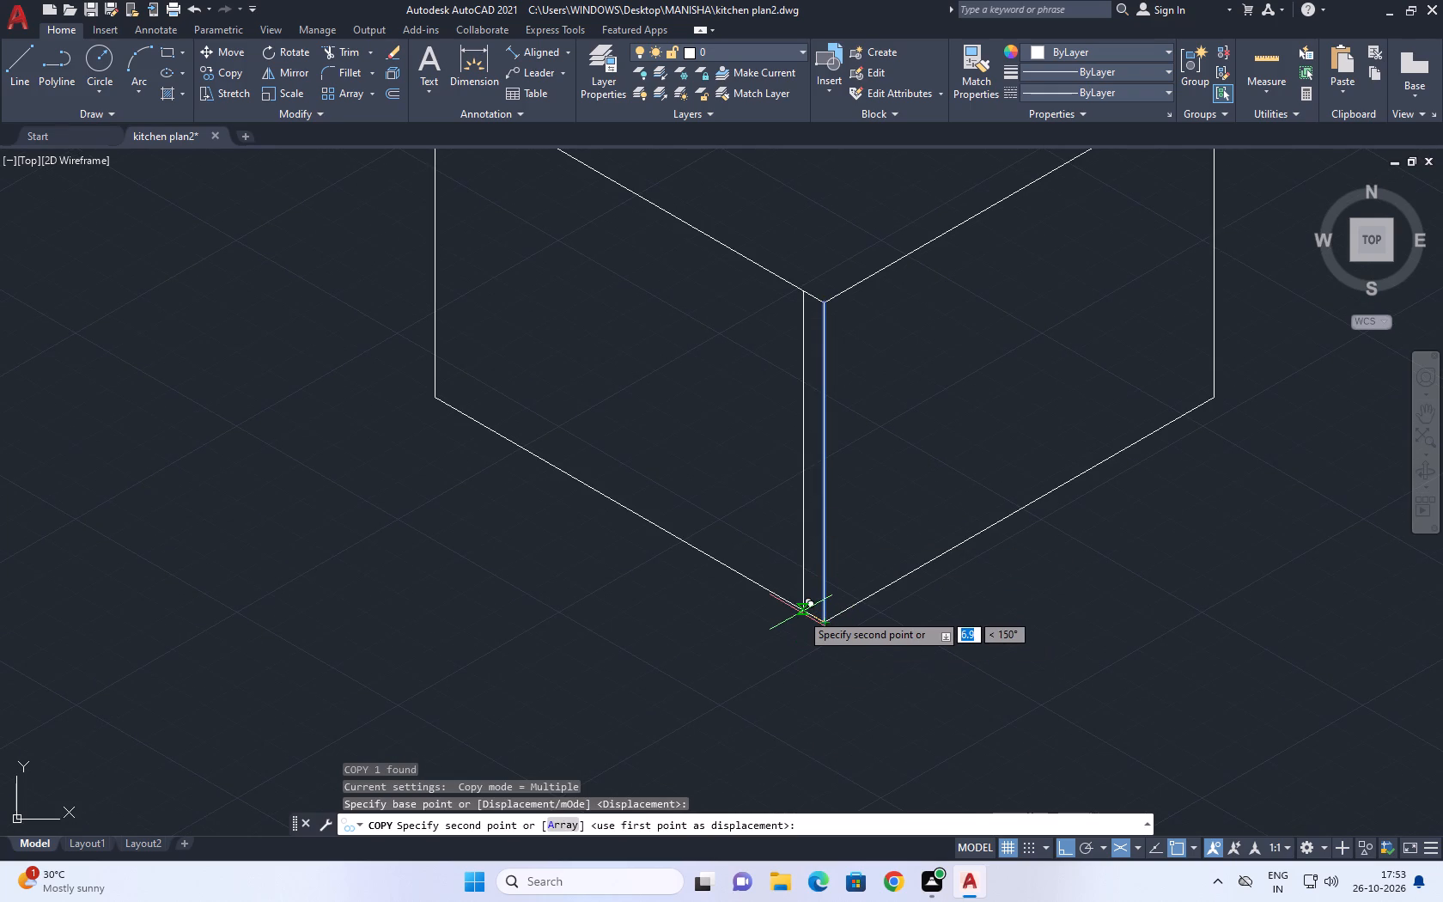
type("1")
key("space")
key("ctrl+z")
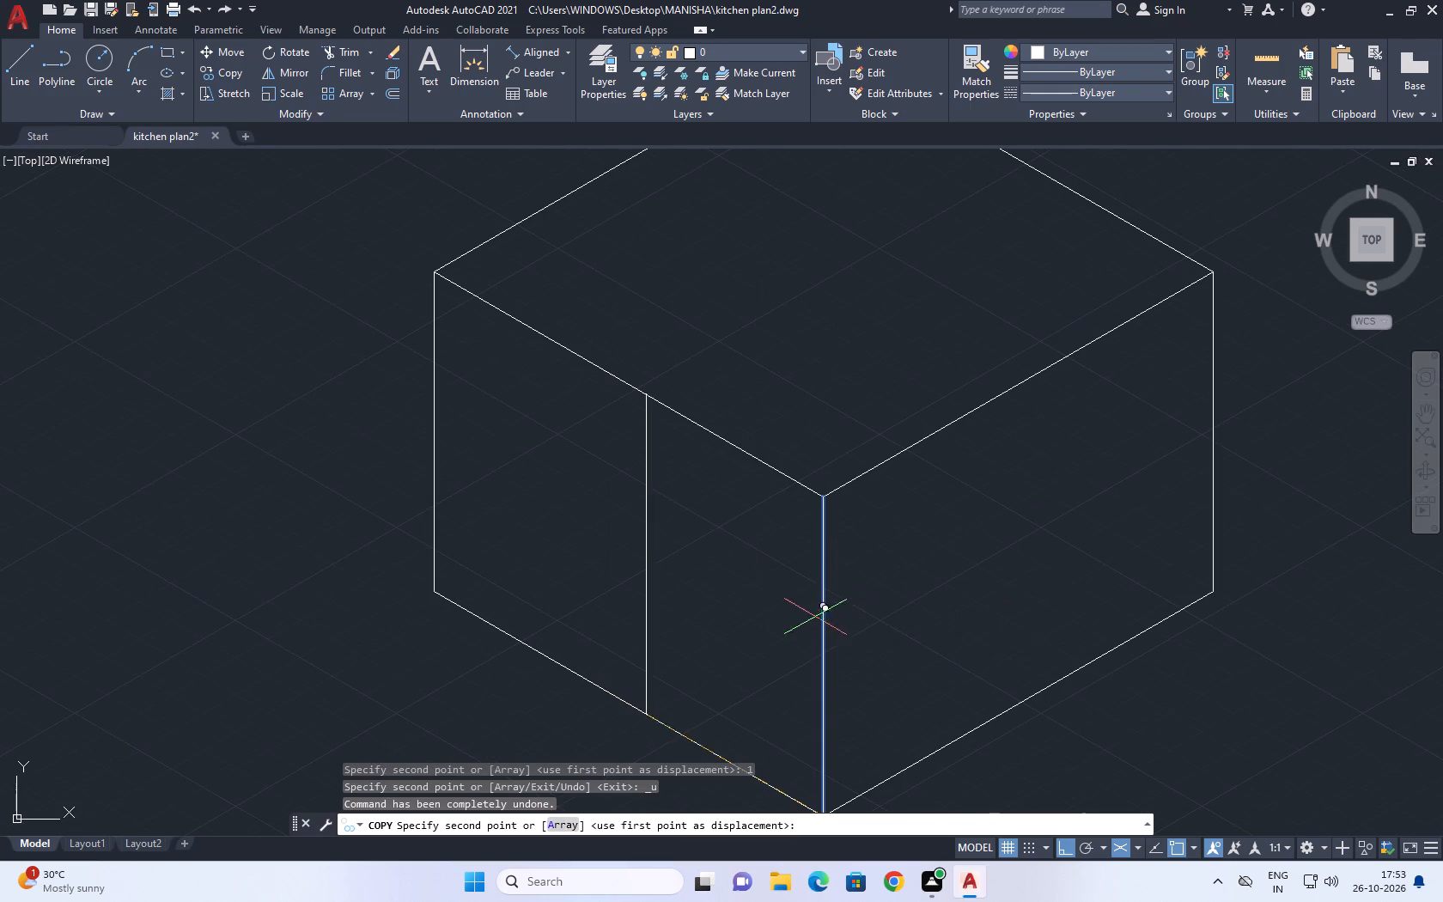
key("2")
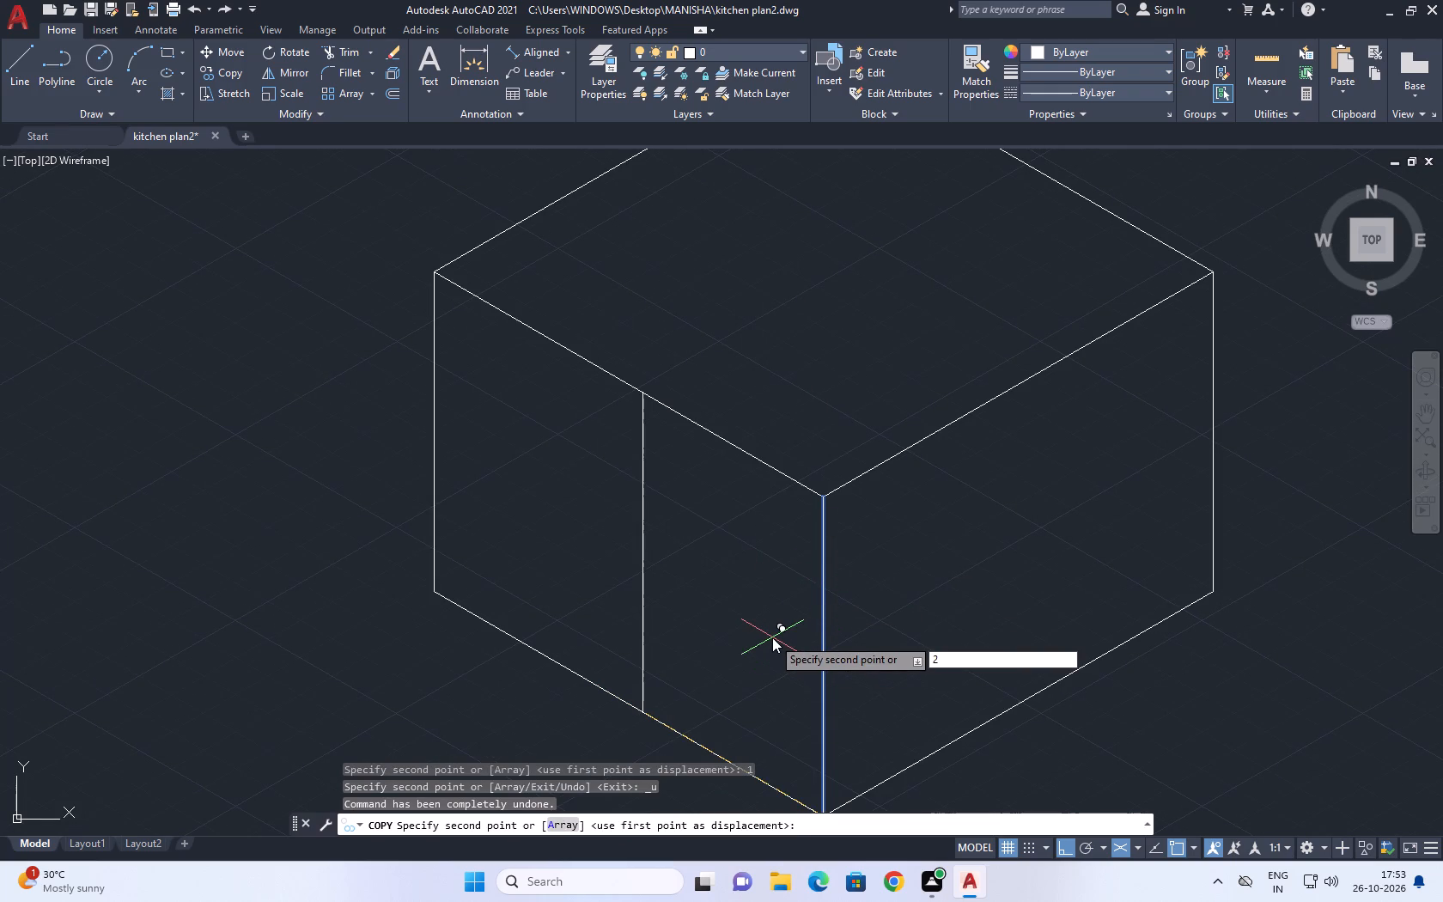
key("BackSpace")
key("3")
key("Return")
middle_click_drag(673, 521, 833, 577)
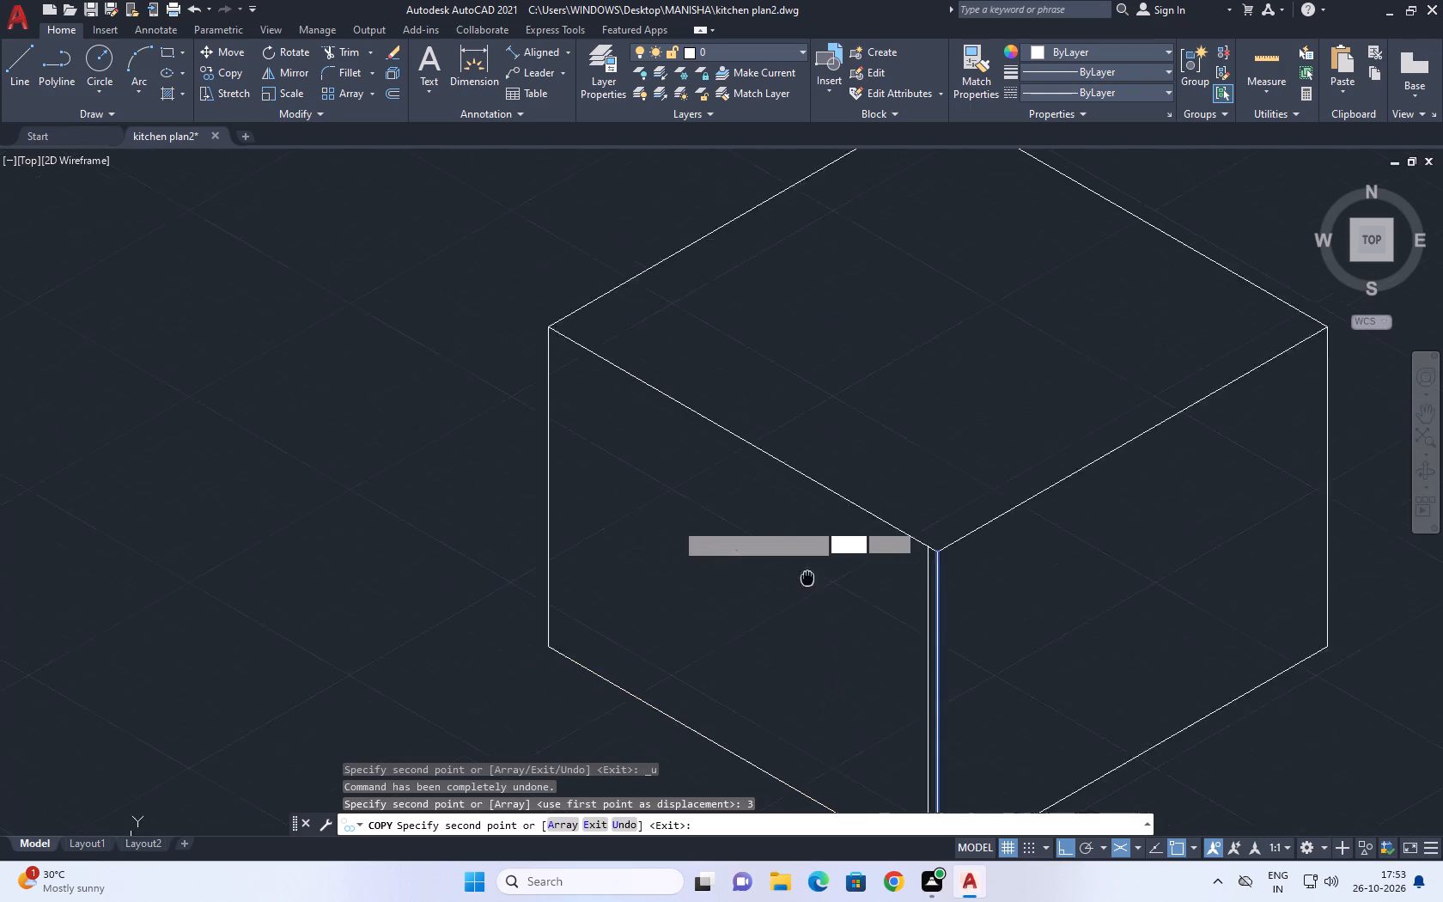
middle_click_drag(833, 577, 929, 548)
key("Escape")
Copy the left face's slanted top edge 3 down along the 210° direction.
middle_click(840, 494)
left_click(949, 431)
left_click(931, 470)
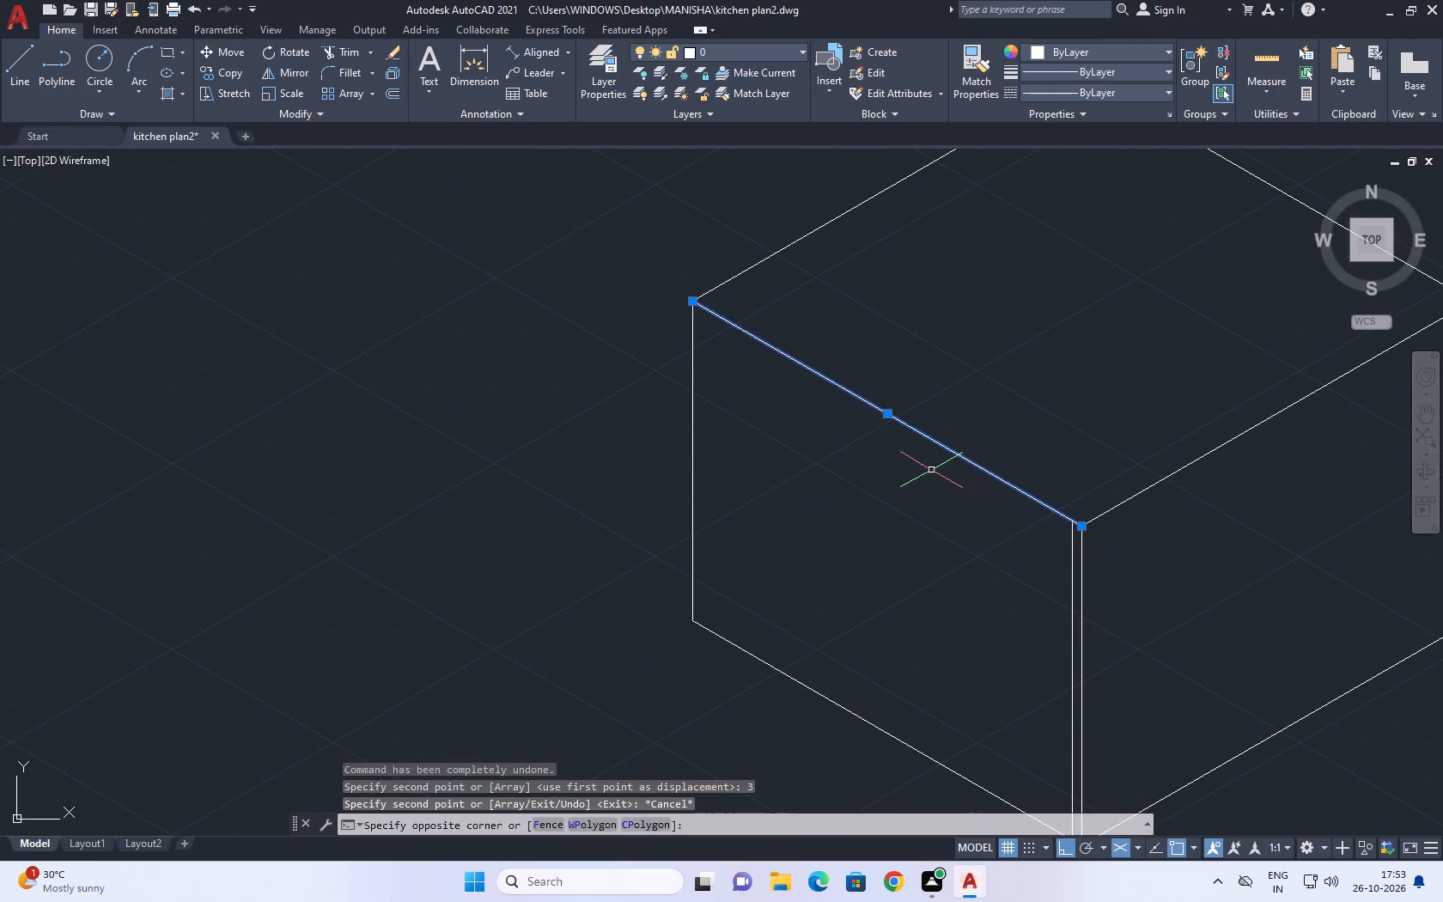
type("co")
key("space")
left_click(938, 468)
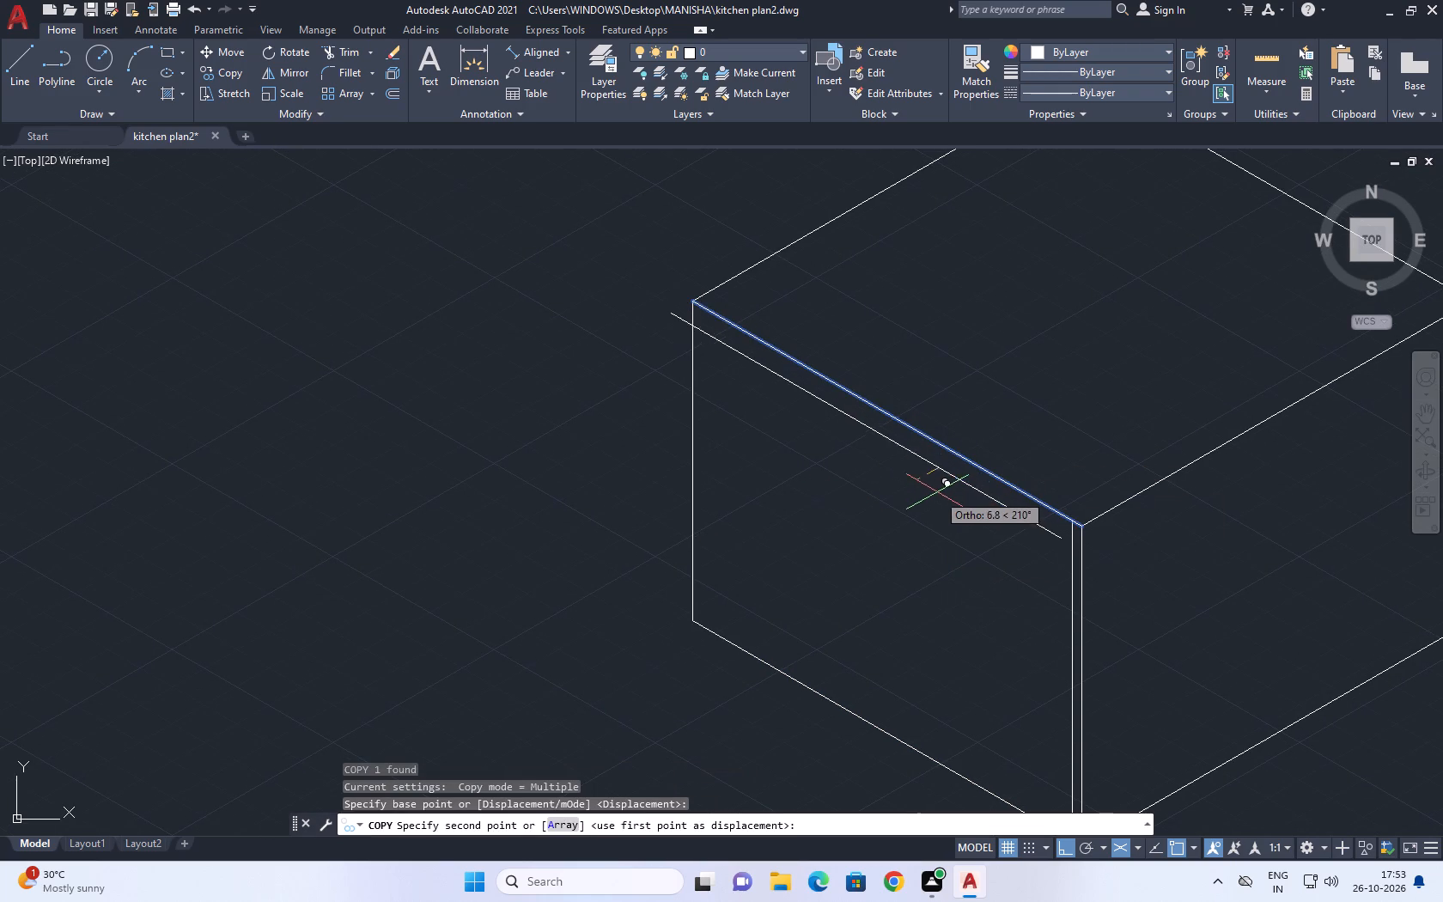
key("3")
key("Return")
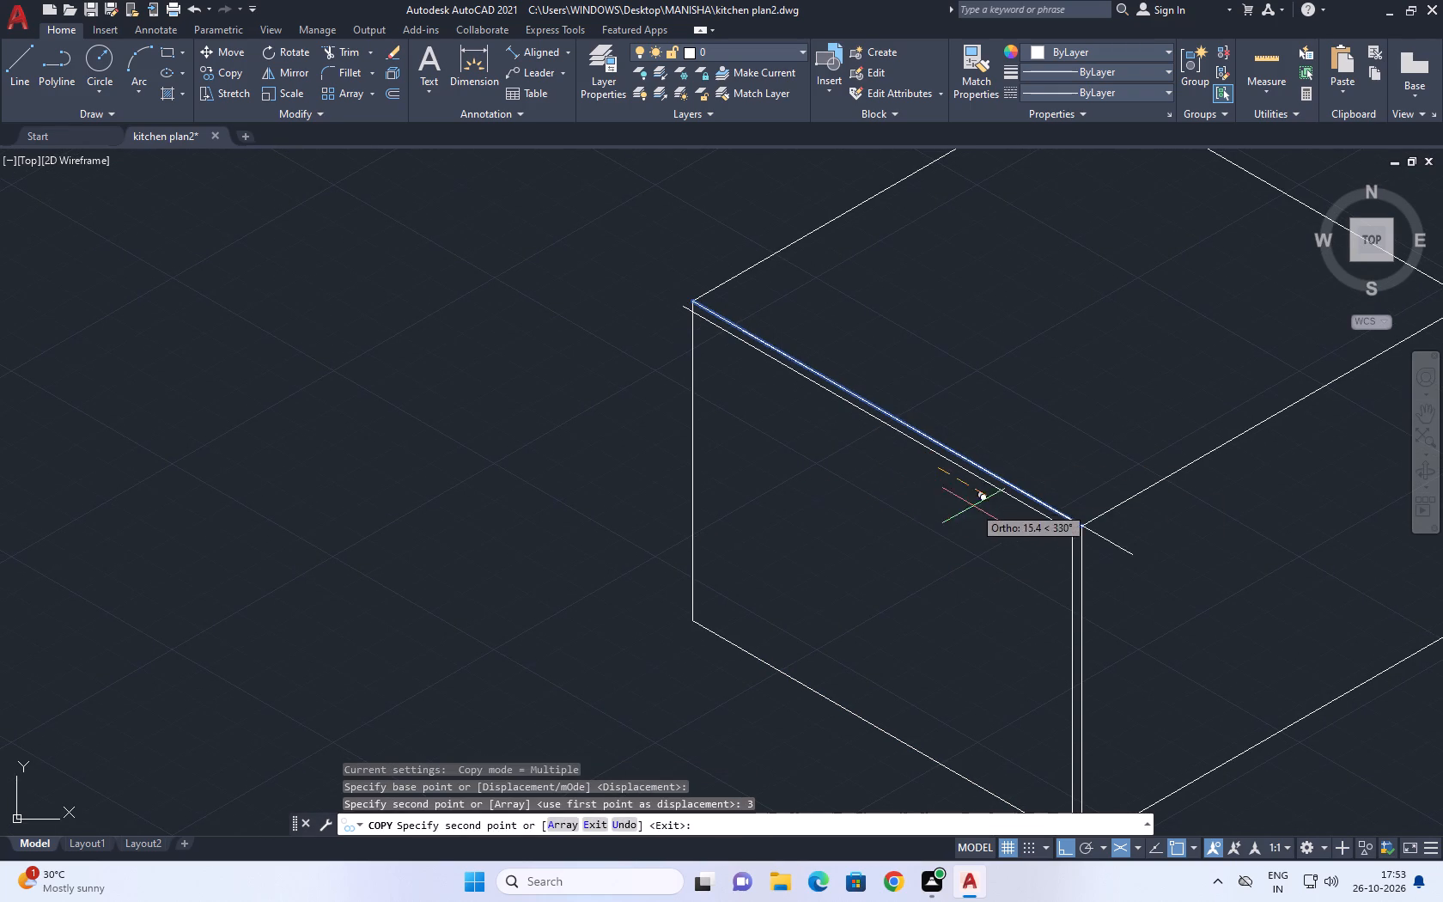
key("Escape")
Copy the left face's outer vertical edge 3 inward along the 330° direction.
left_click(694, 378)
key("c")
key("o")
key("space")
left_click(665, 400)
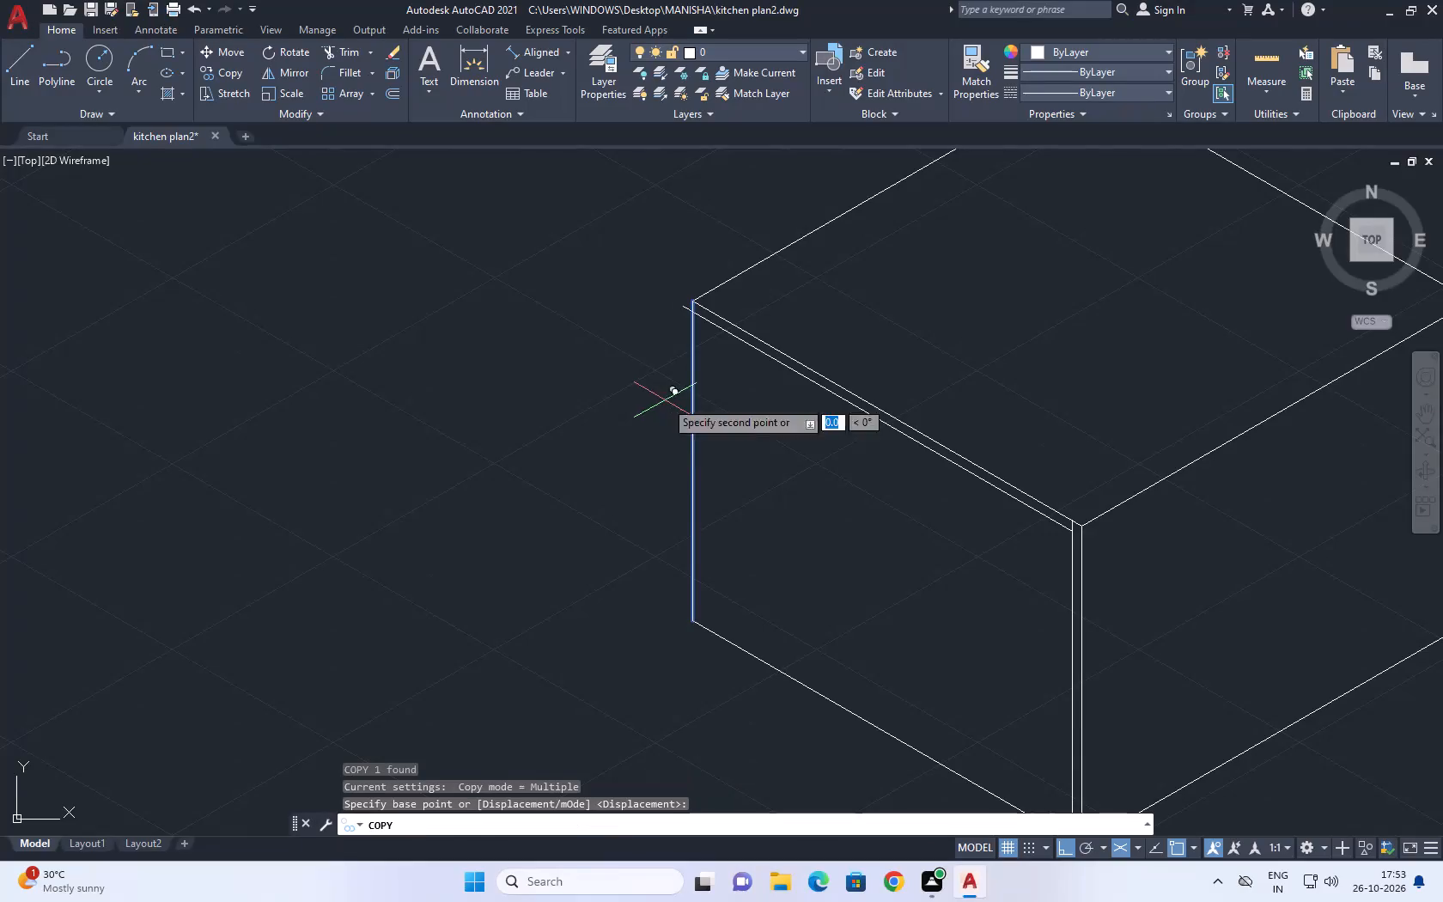
key("2")
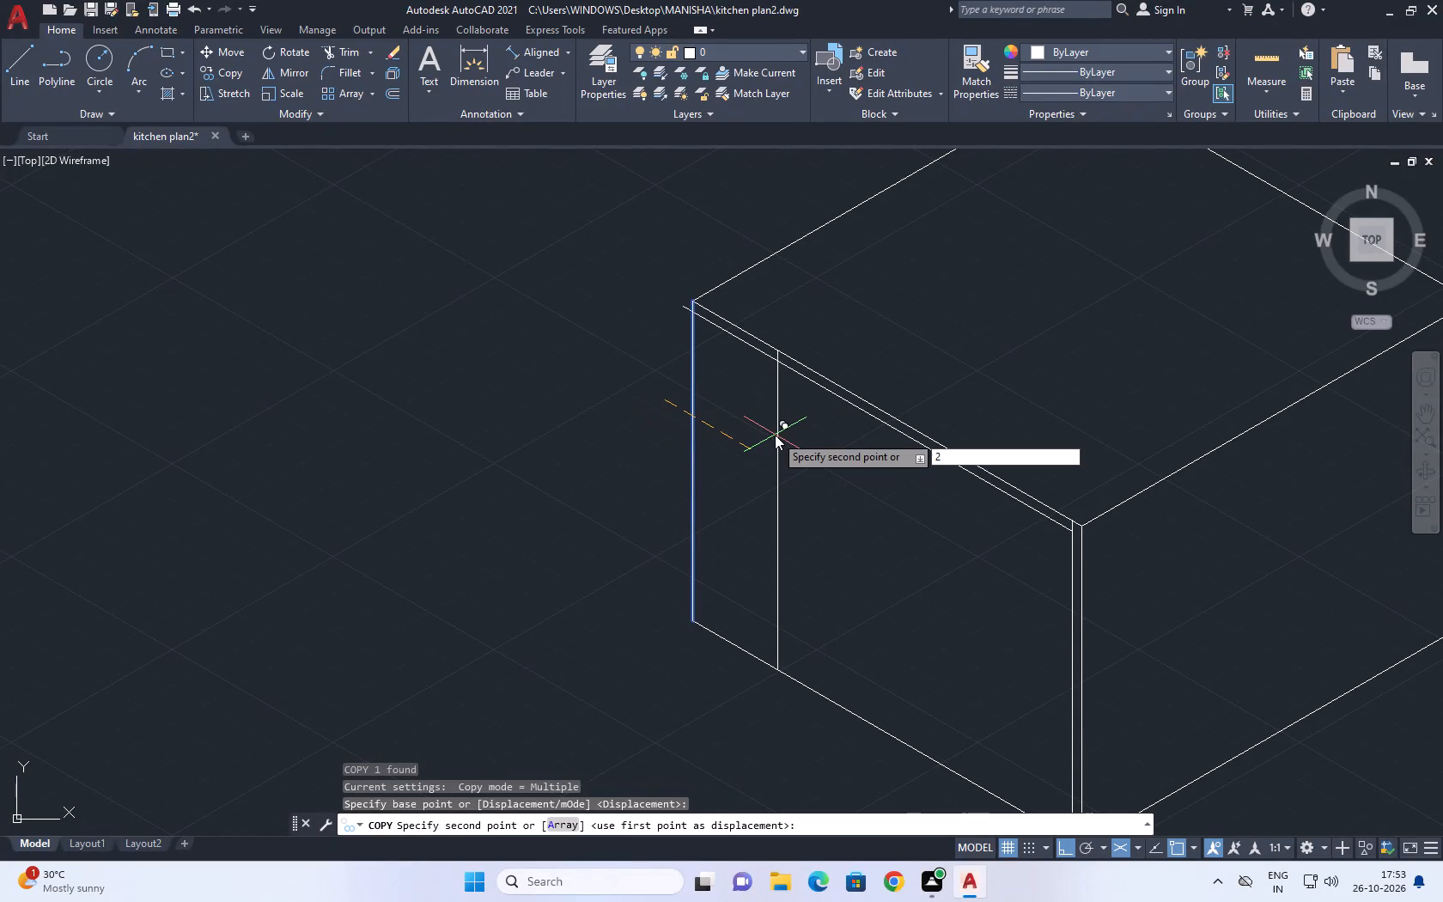
key("BackSpace")
key("3")
key("Return")
key("Escape")
Trim the overshooting ends of the copied frame lines at the left face's two upper inner corners.
middle_click_drag(646, 370, 646, 388)
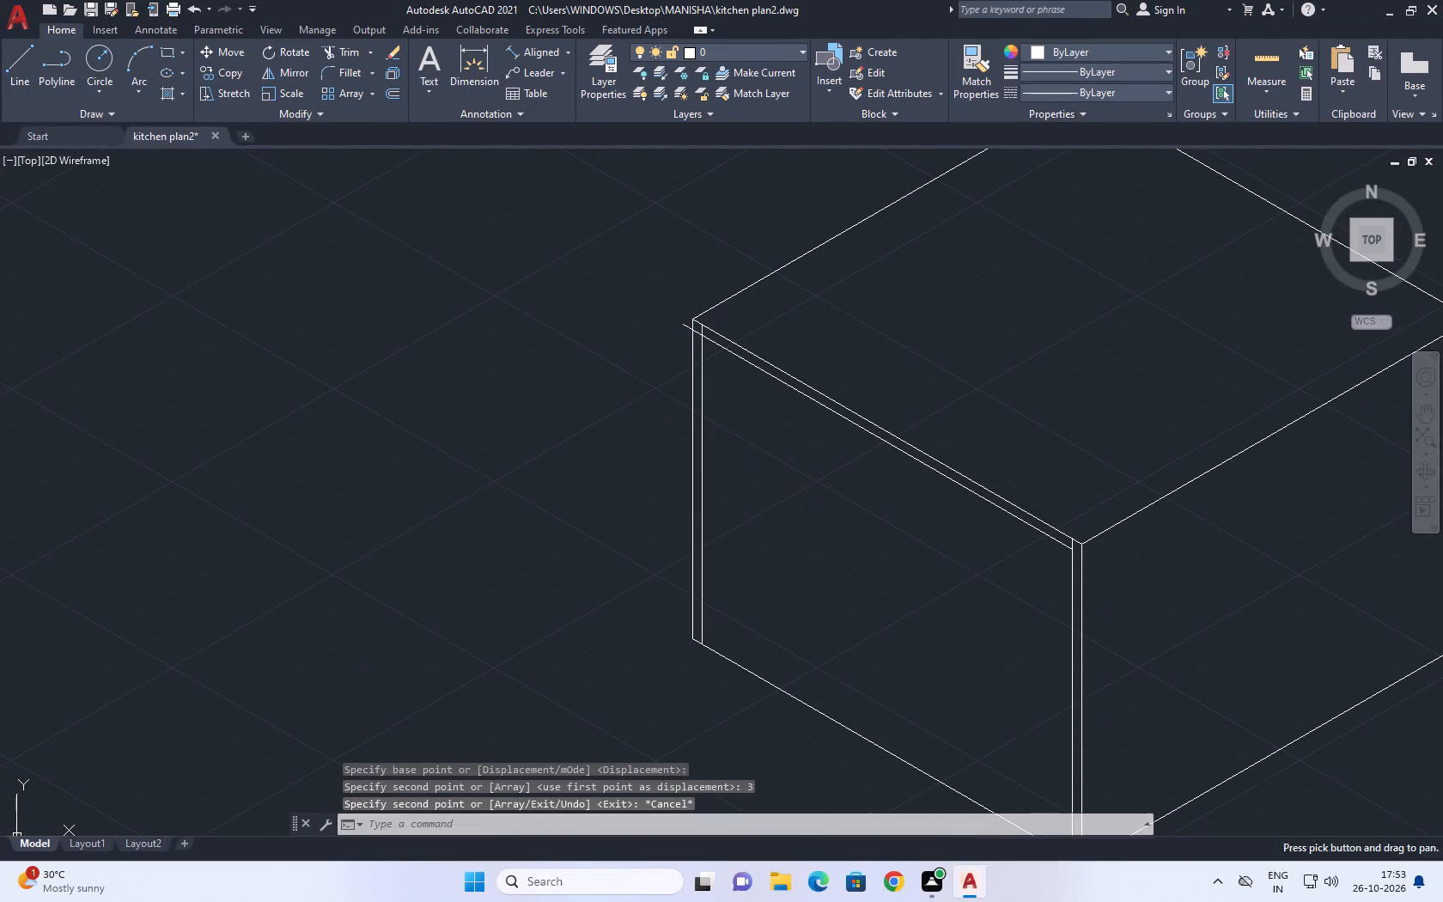
type("tr")
key("space")
scroll(1050, 570, "up", 5)
left_click(1075, 435)
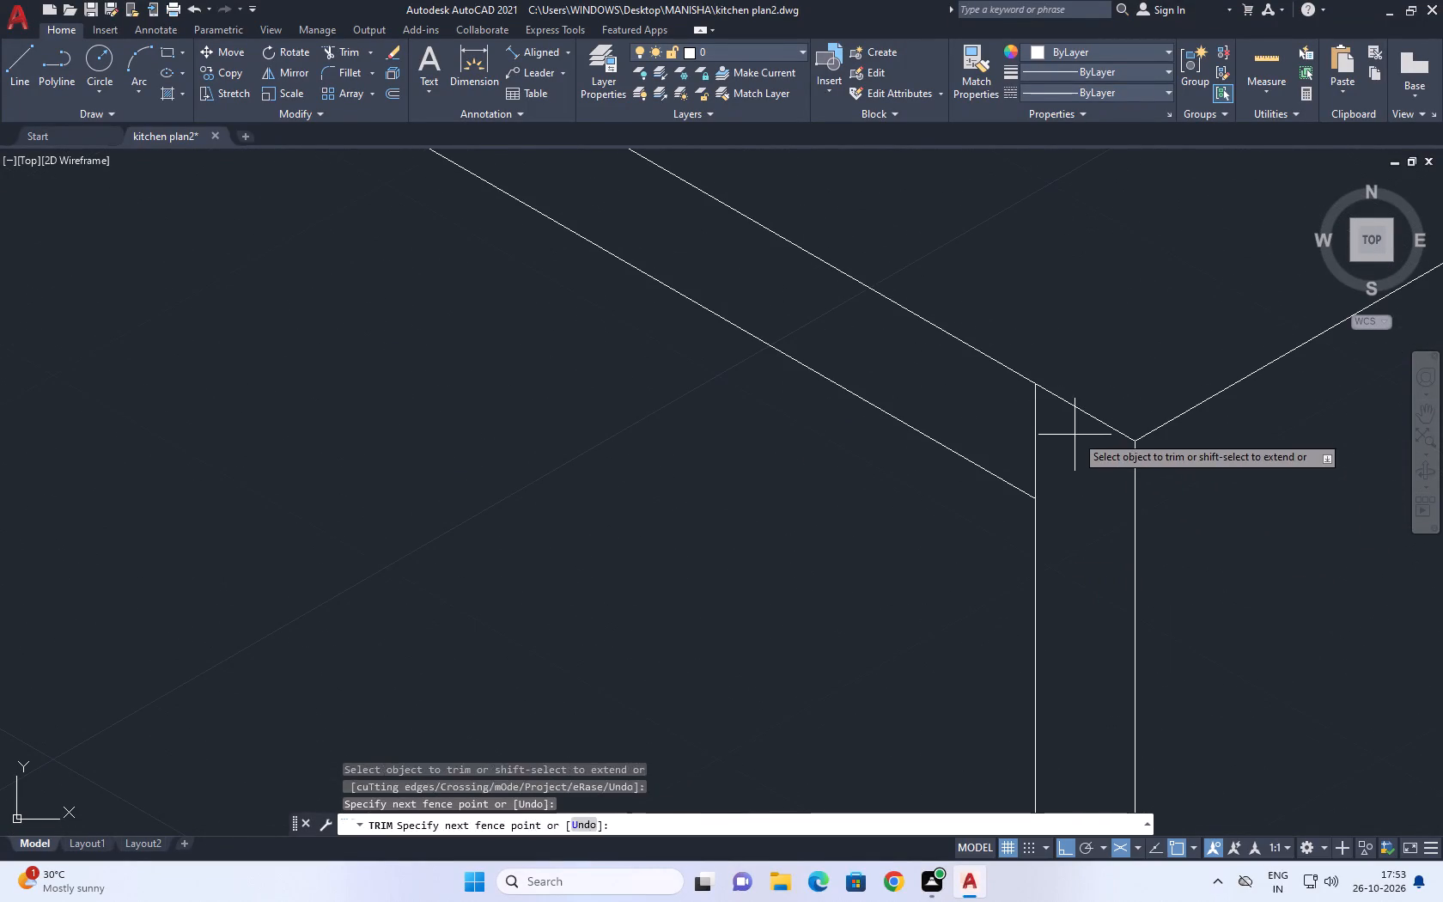
left_click(991, 403)
scroll(1042, 493, "down", 7)
middle_click_drag(859, 419, 1020, 692)
scroll(1021, 650, "down", 5)
scroll(867, 572, "up", 4)
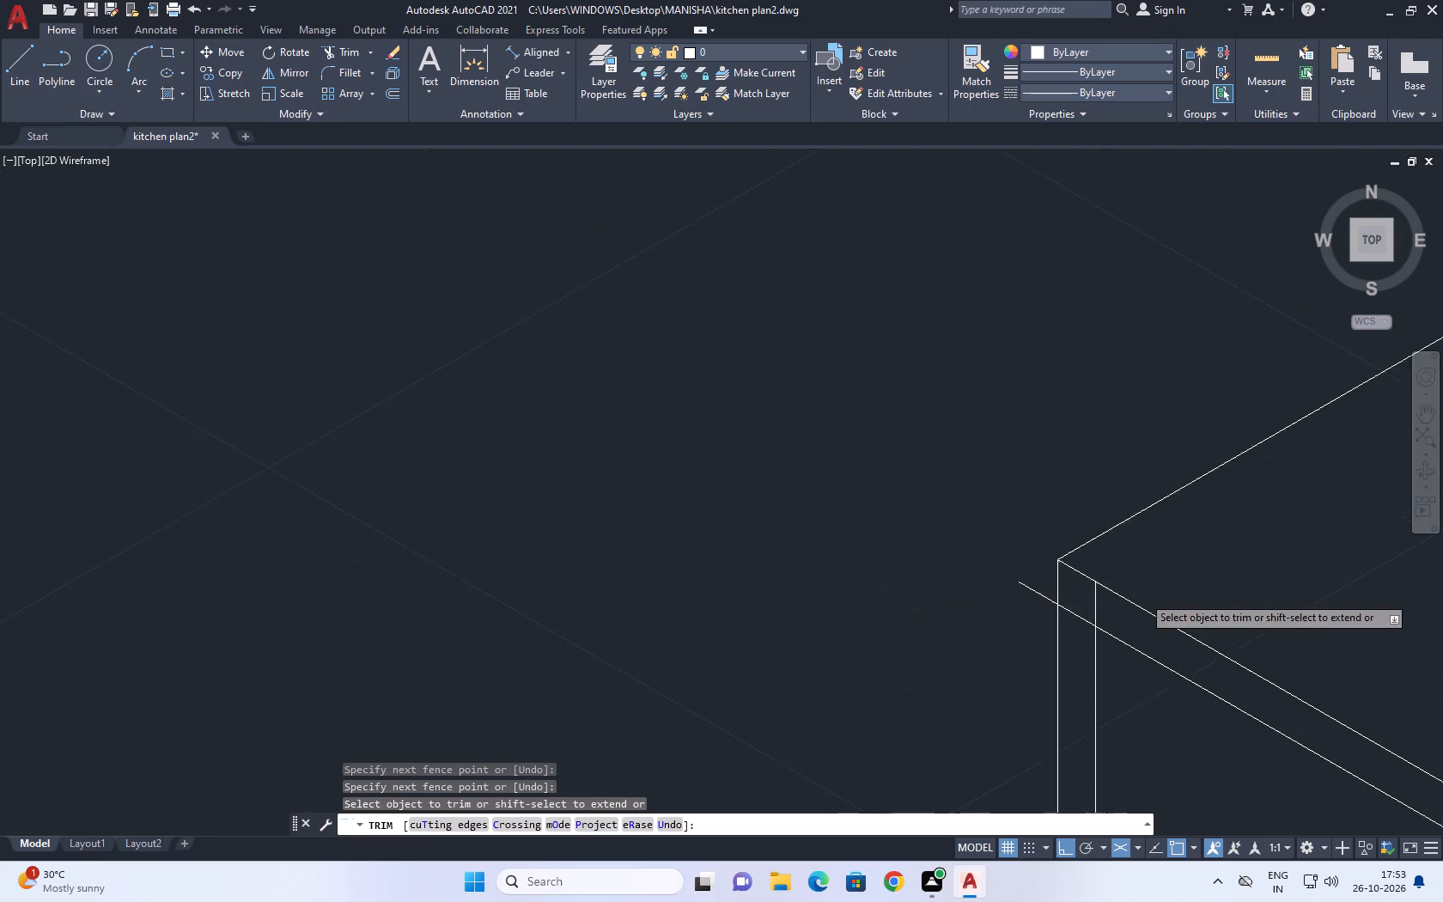
scroll(1142, 594, "up", 3)
scroll(979, 679, "up", 2)
left_click(959, 653)
left_click(1143, 535)
left_click_drag(707, 470, 709, 467)
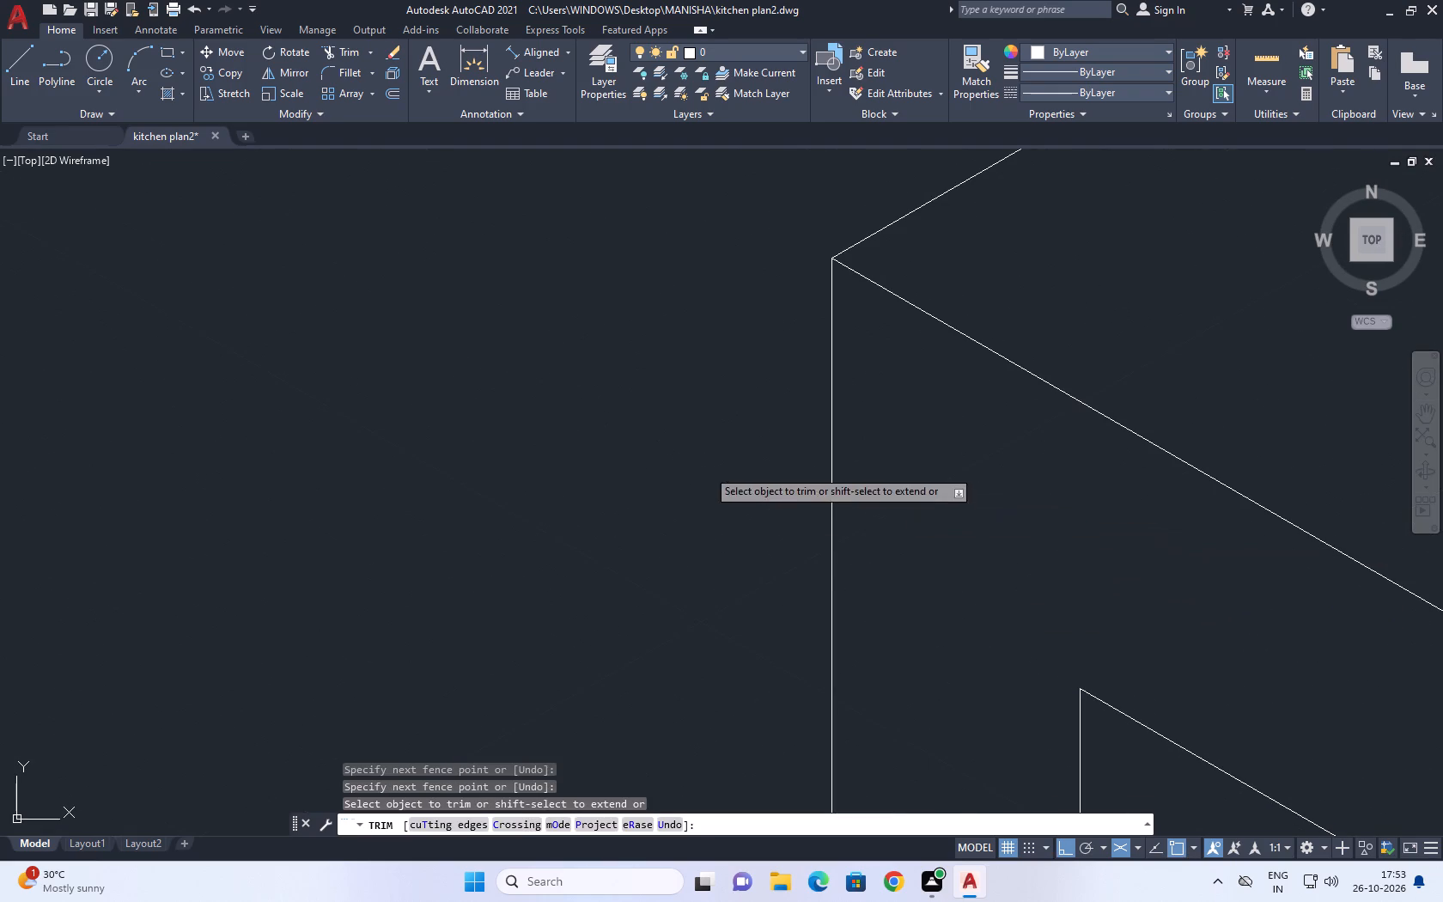
Trim away the left face's bottom slanted edge between the two inner vertical frame lines.
left_click_drag(709, 467, 715, 466)
left_click(655, 543)
key("Escape")
scroll(690, 505, "down", 9)
middle_click_drag(952, 551, 912, 490)
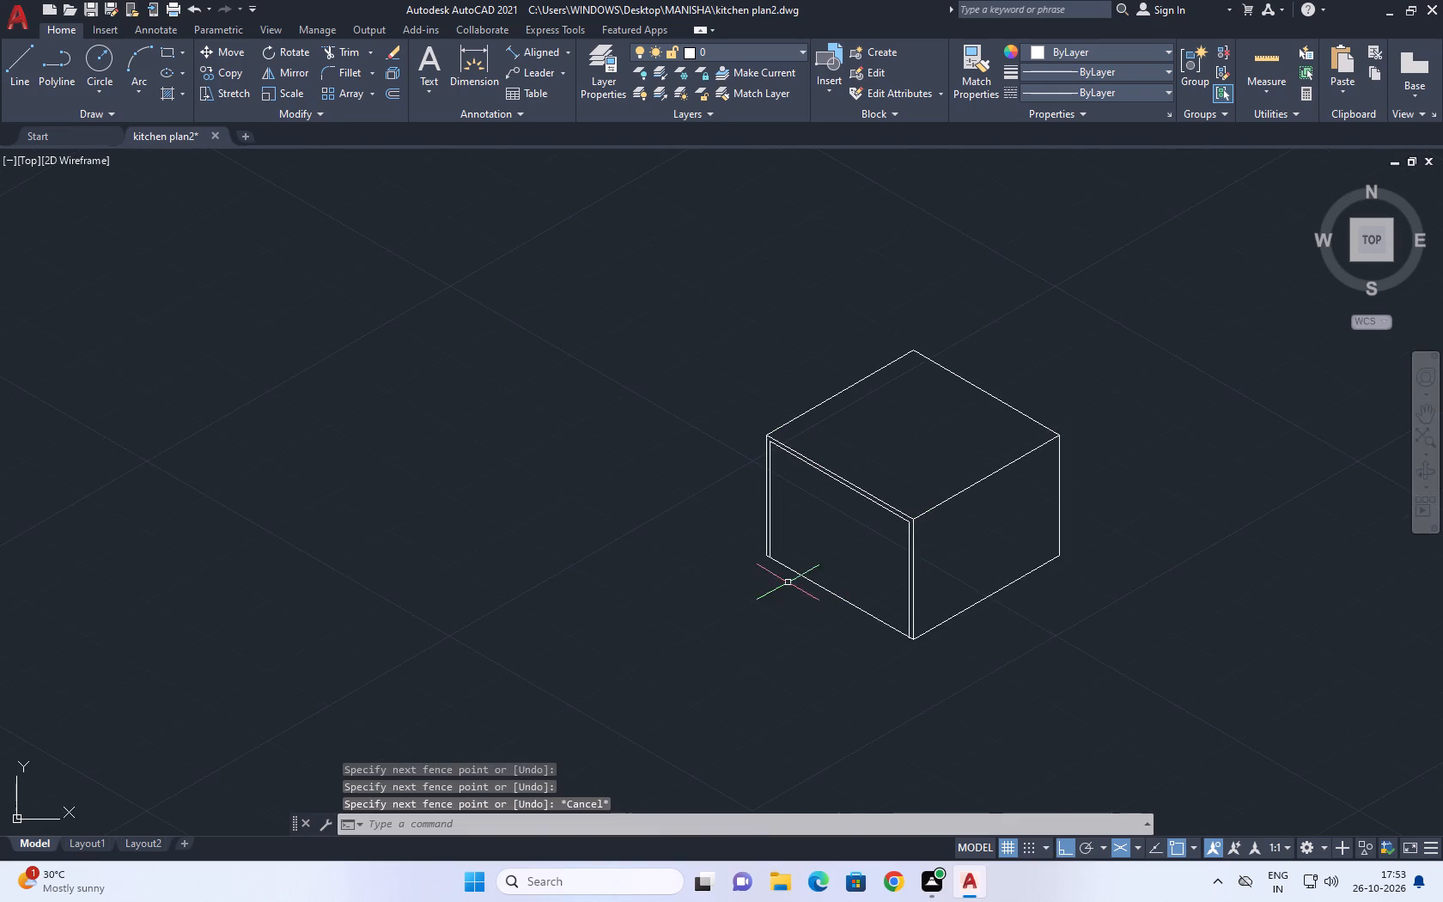
middle_click_drag(788, 582, 801, 561)
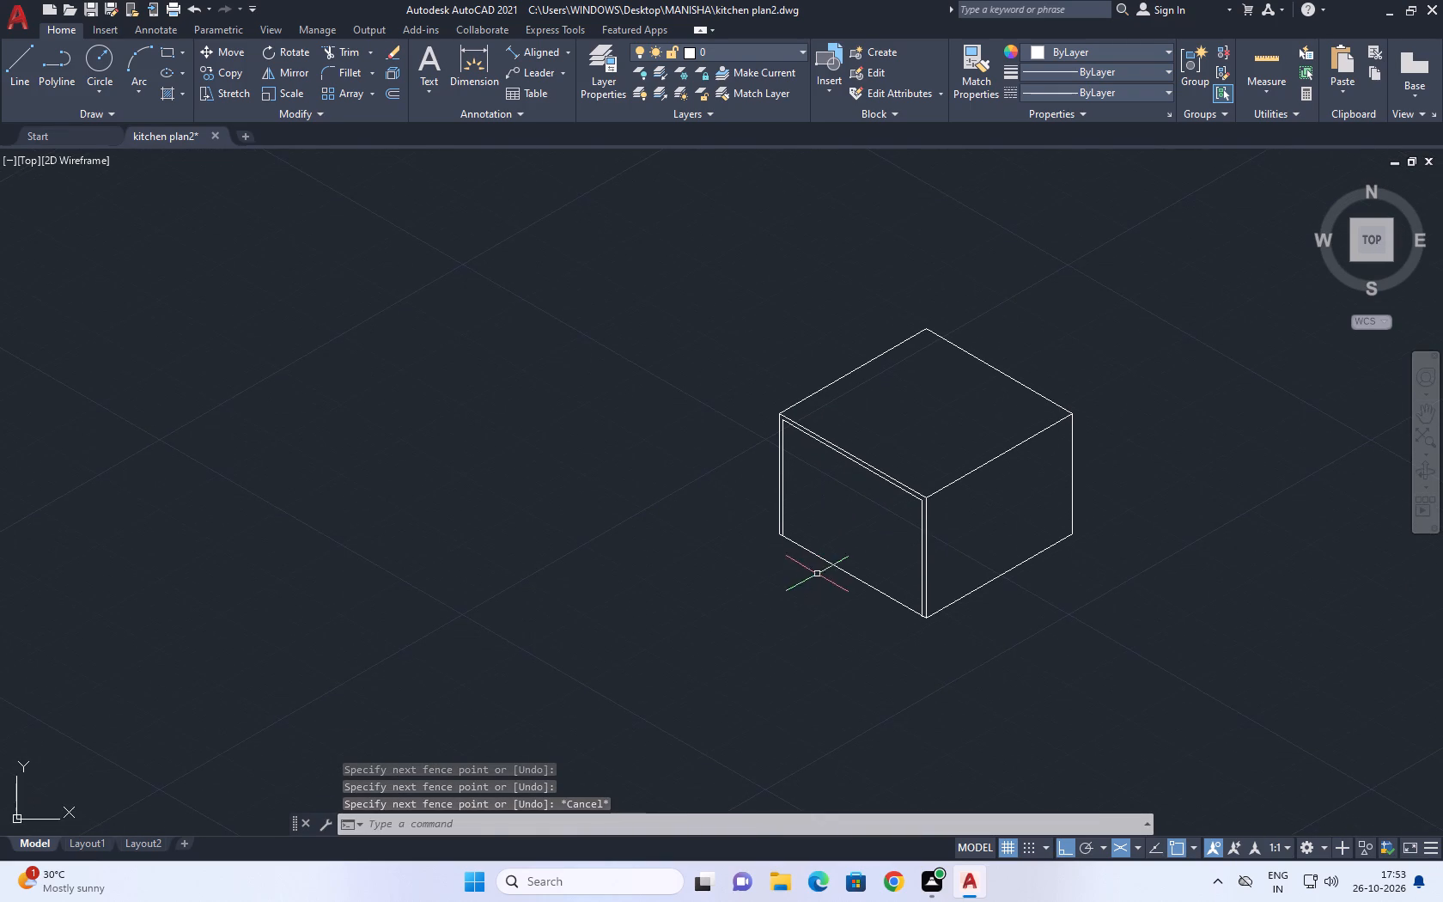
scroll(849, 569, "up", 1)
left_click(850, 565)
left_click(841, 576)
key("Escape")
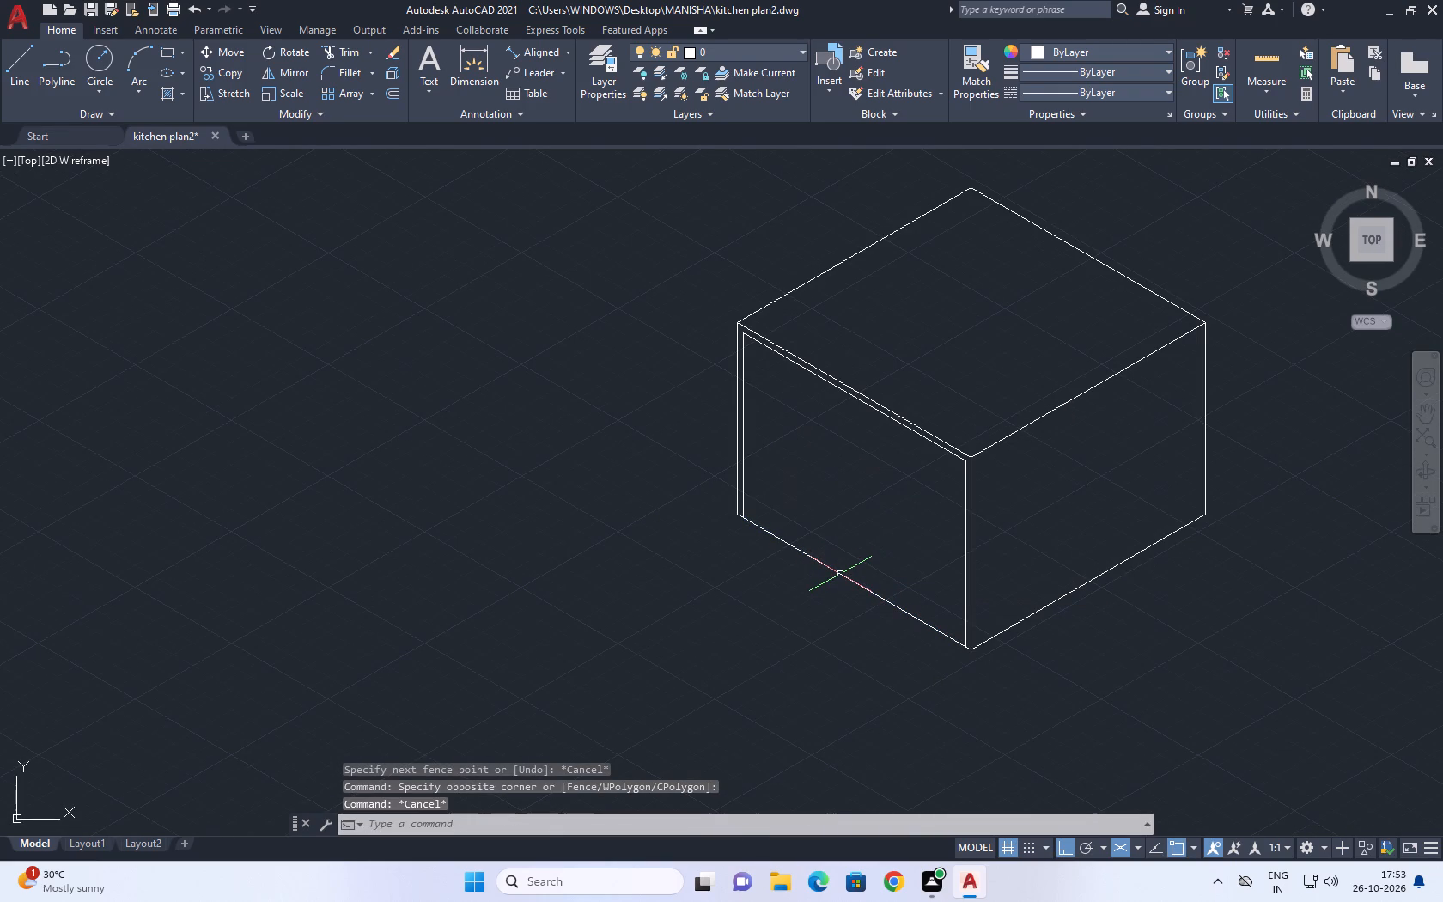
type("tr")
key("space")
left_click(843, 567)
left_click(838, 576)
key("Escape")
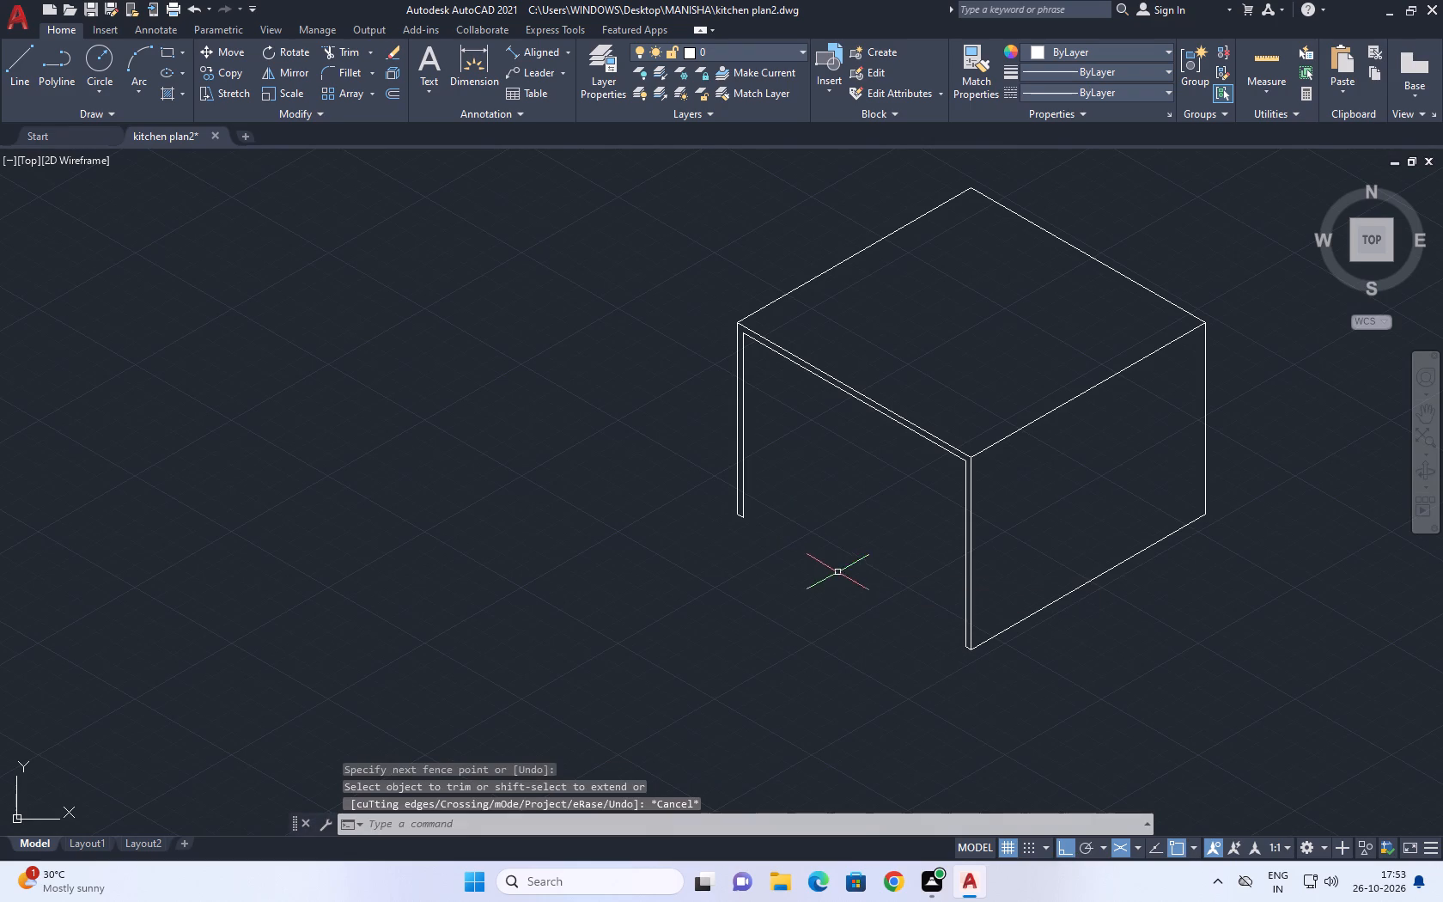
Divide the left face's inner top slanted frame line into 4 segments.
middle_click_drag(845, 542, 850, 641)
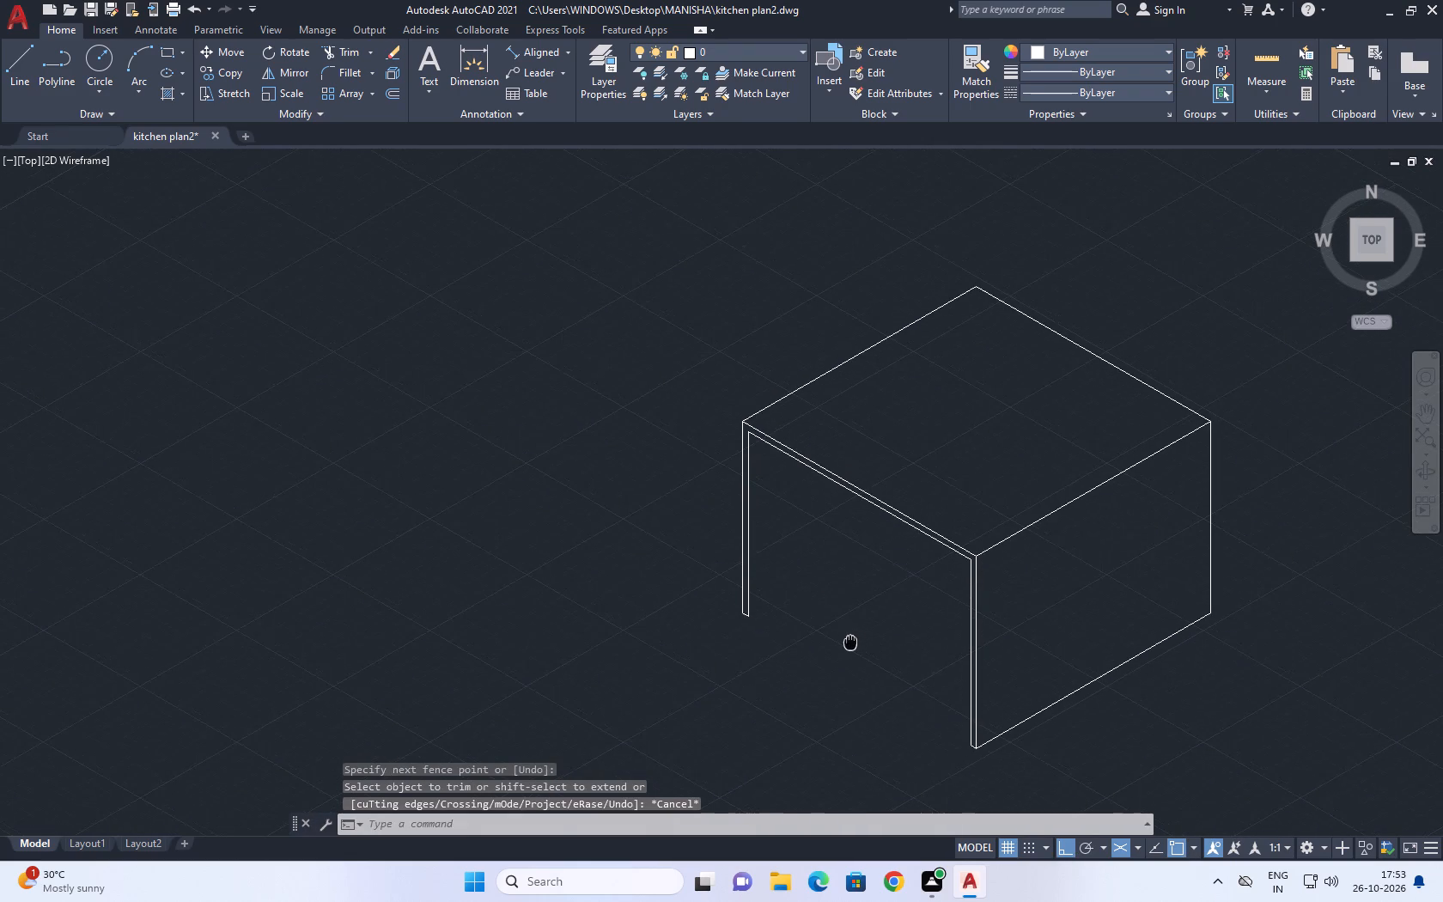
middle_click_drag(850, 641, 848, 637)
scroll(910, 532, "up", 1)
left_click(920, 519)
left_click(907, 525)
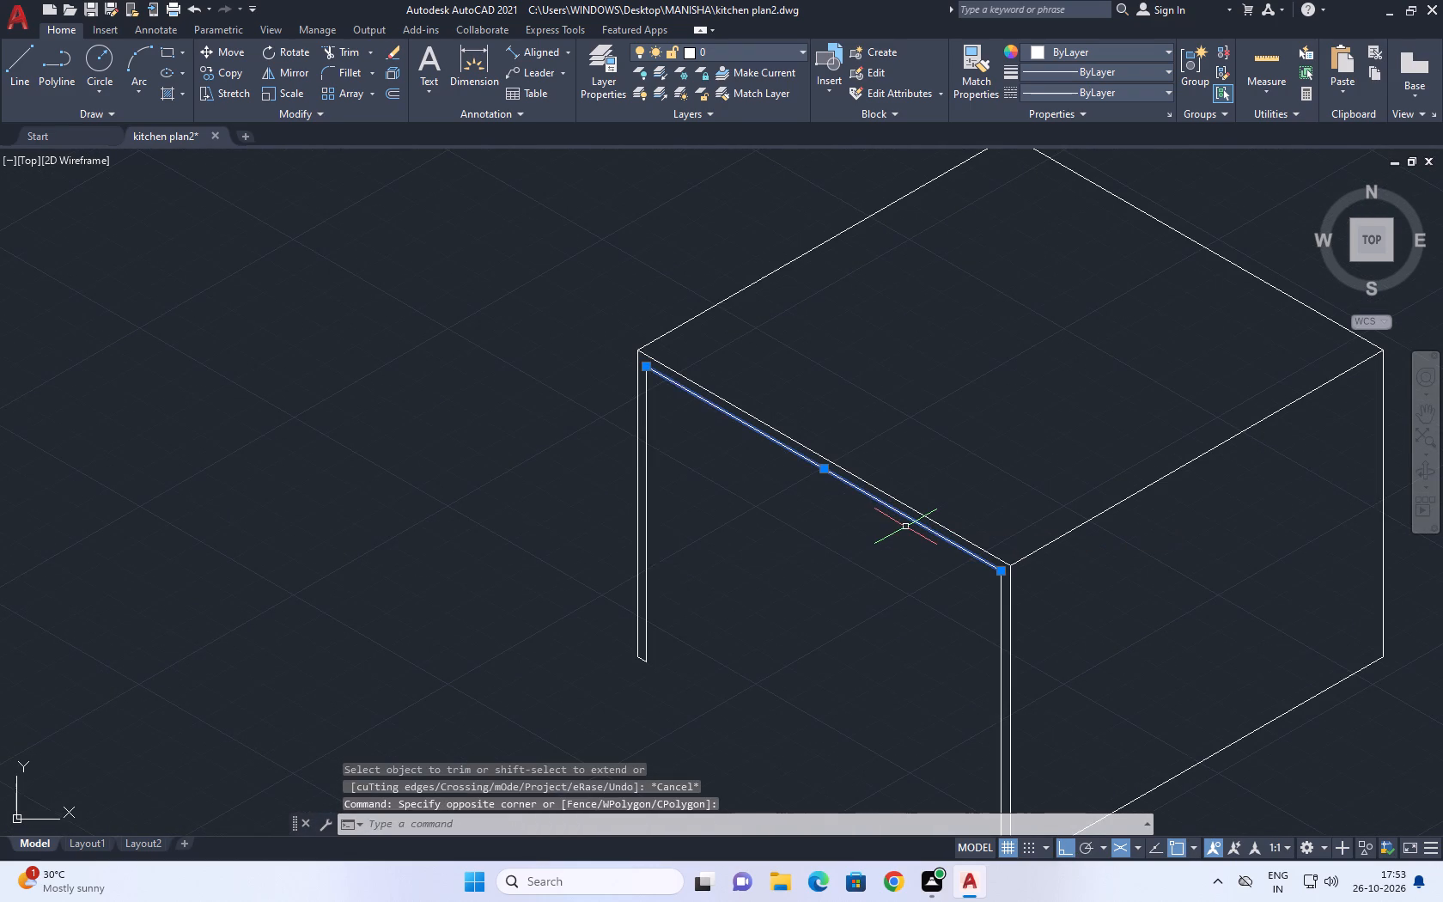
key("d")
key("i")
type("v")
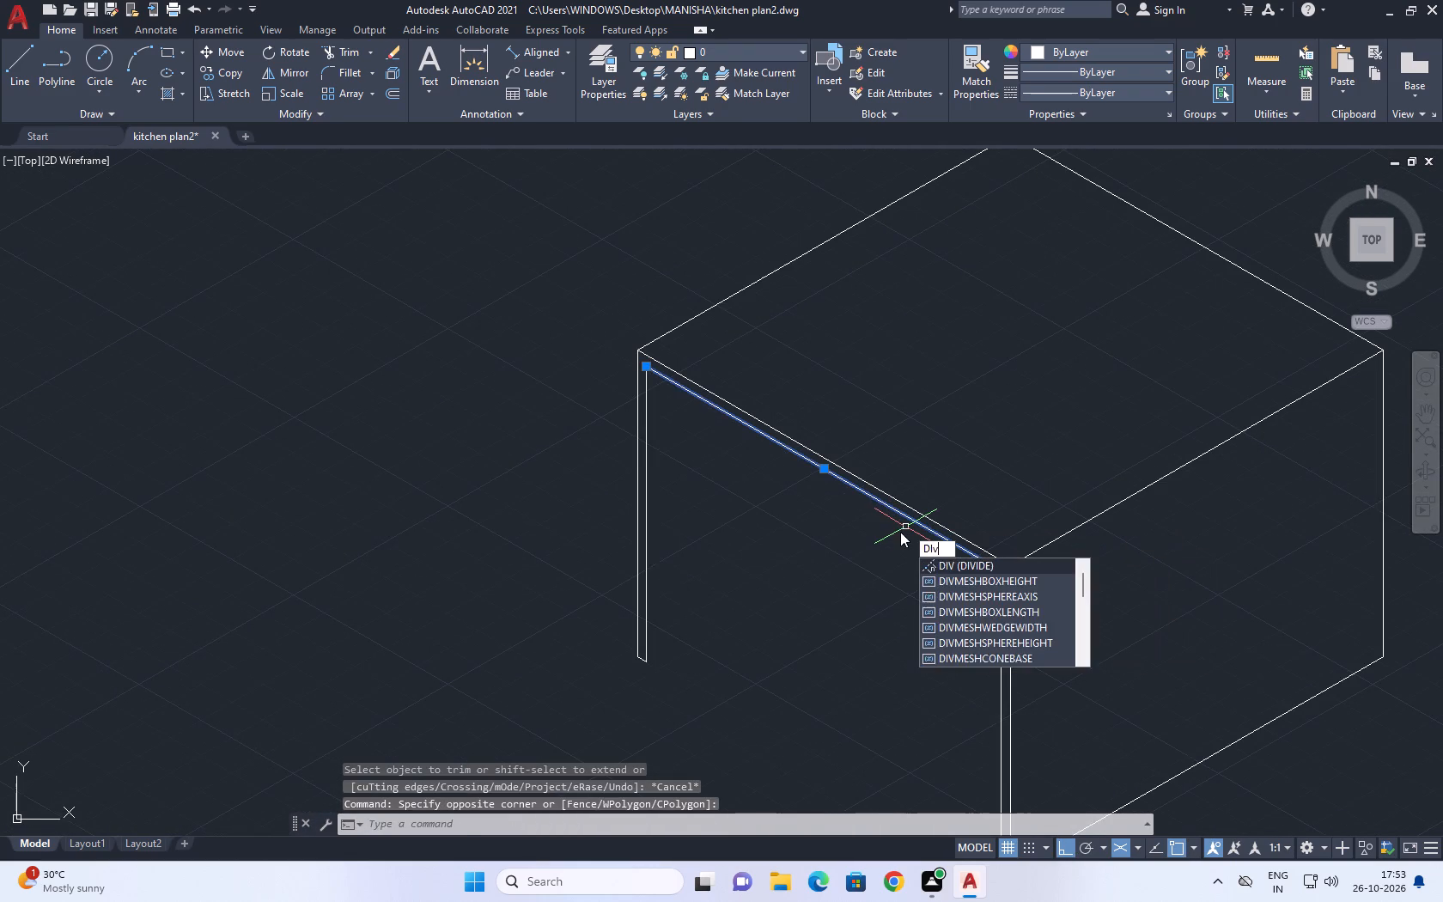
key("space")
left_click(922, 526)
right_click(928, 528)
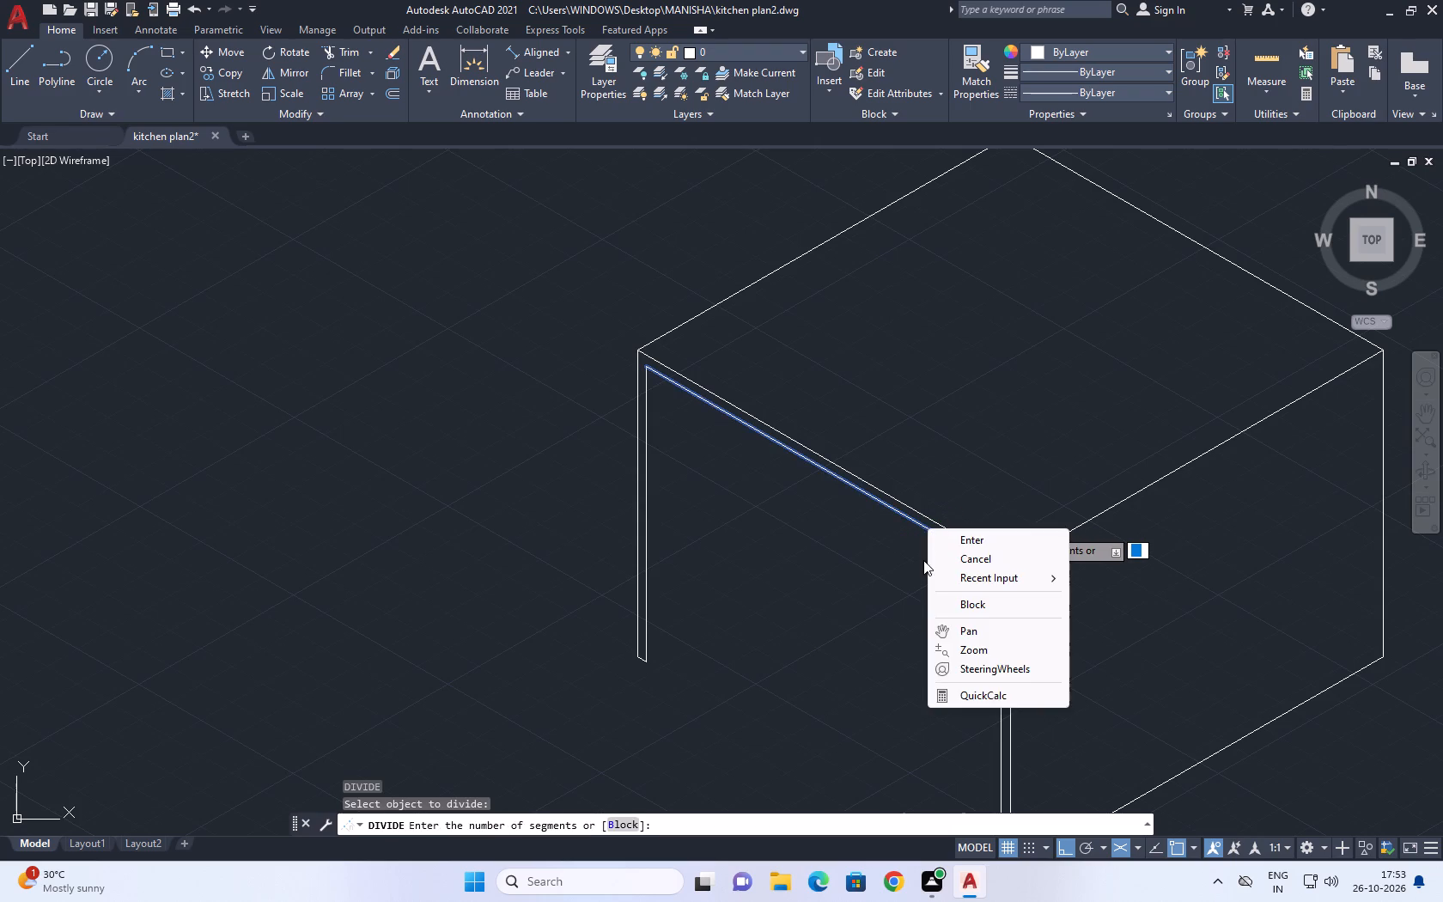
key("Escape")
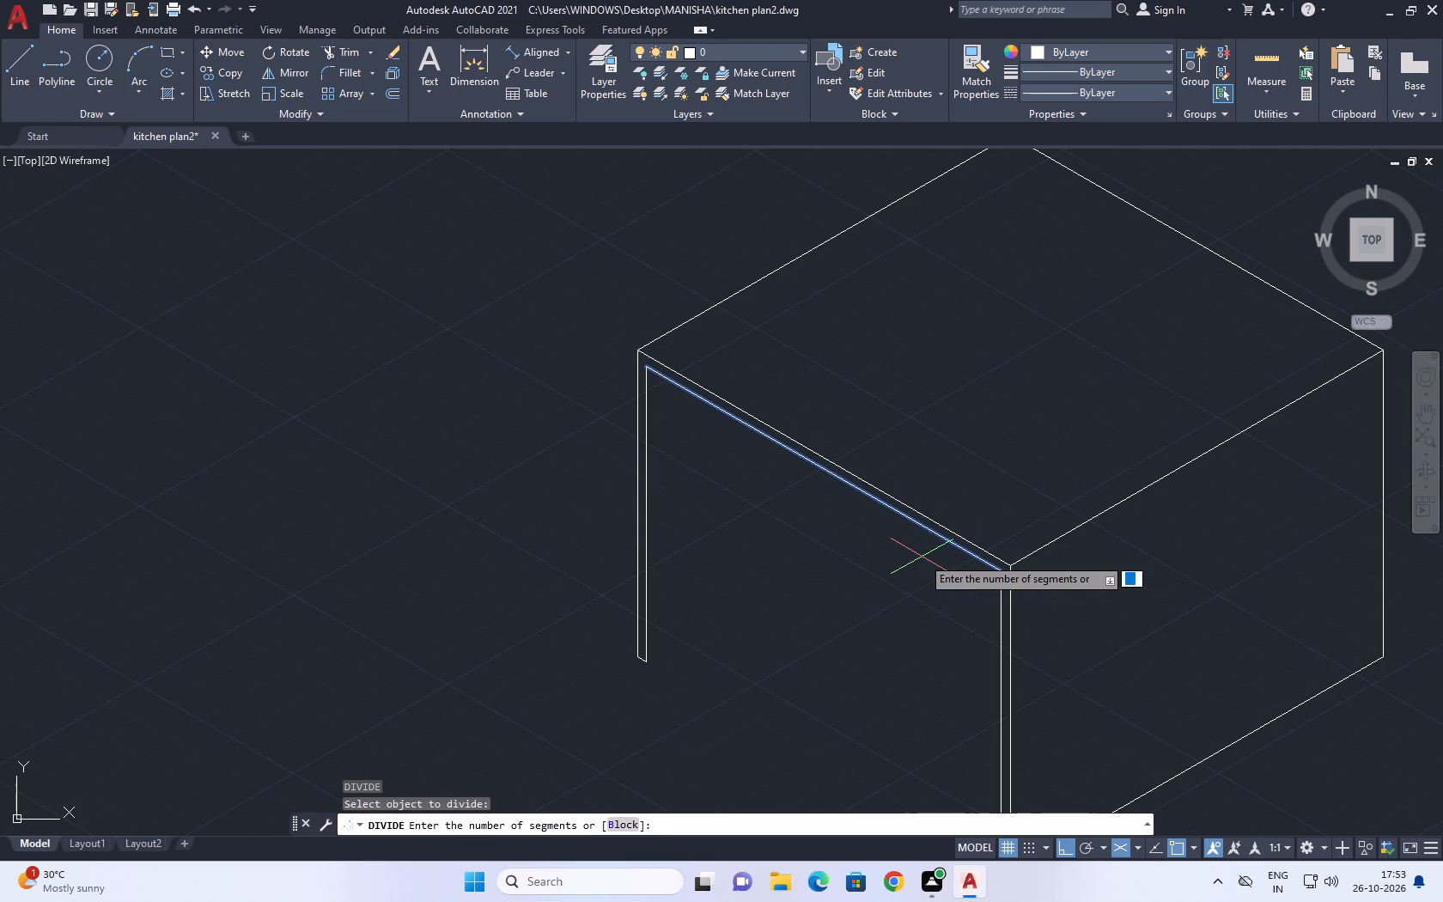
key("4")
key("Return")
Draw three vertical divider lines straight down from the three division points on the inner top frame line.
key("l")
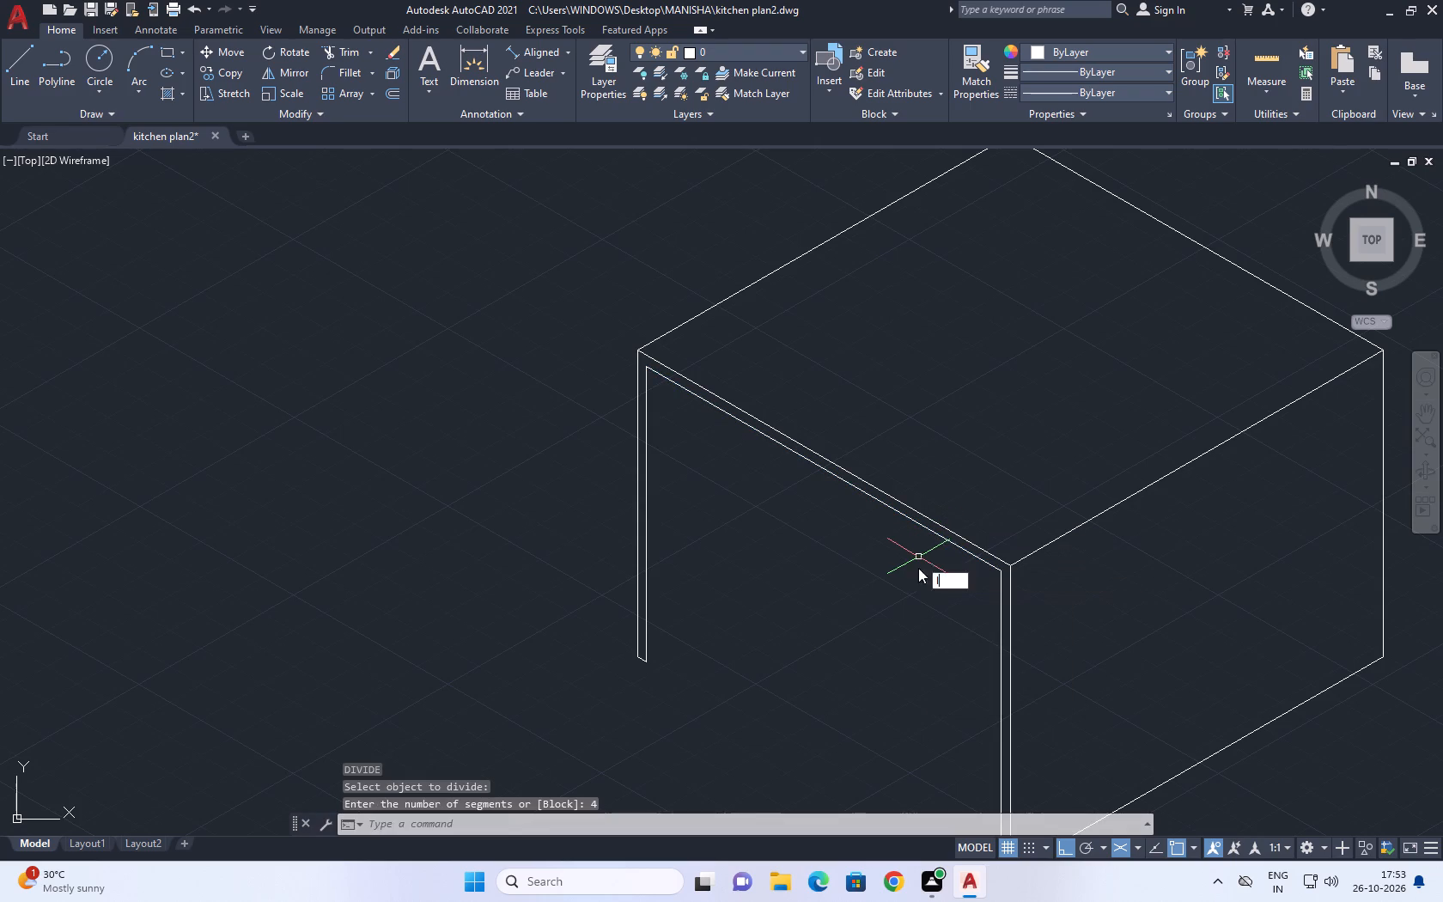
key("space")
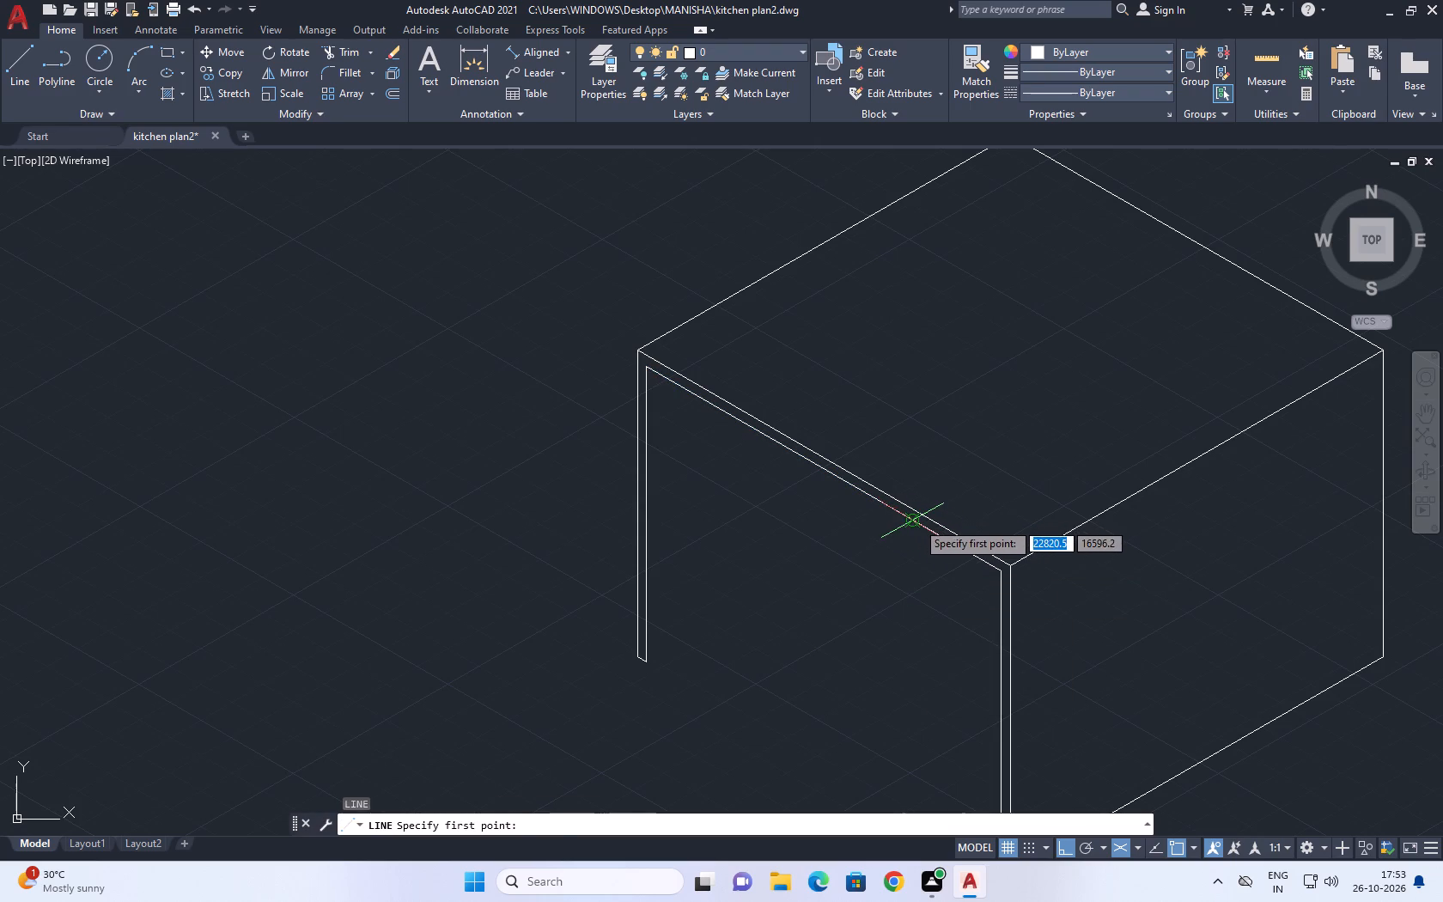
left_click(916, 521)
middle_click_drag(860, 755, 905, 590)
key("F5")
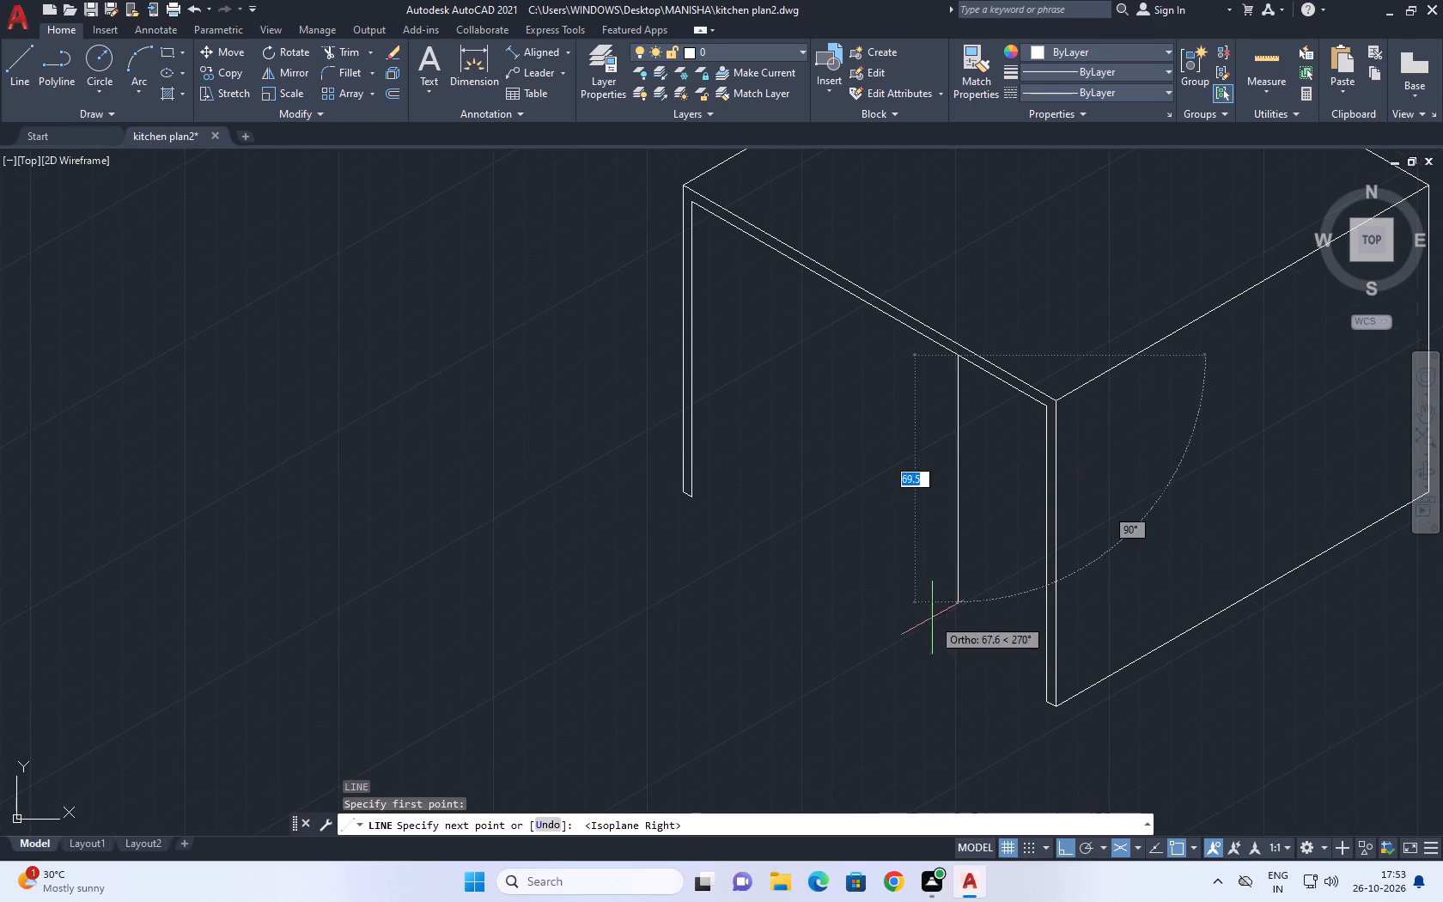
left_click(943, 653)
key("space")
key("space")
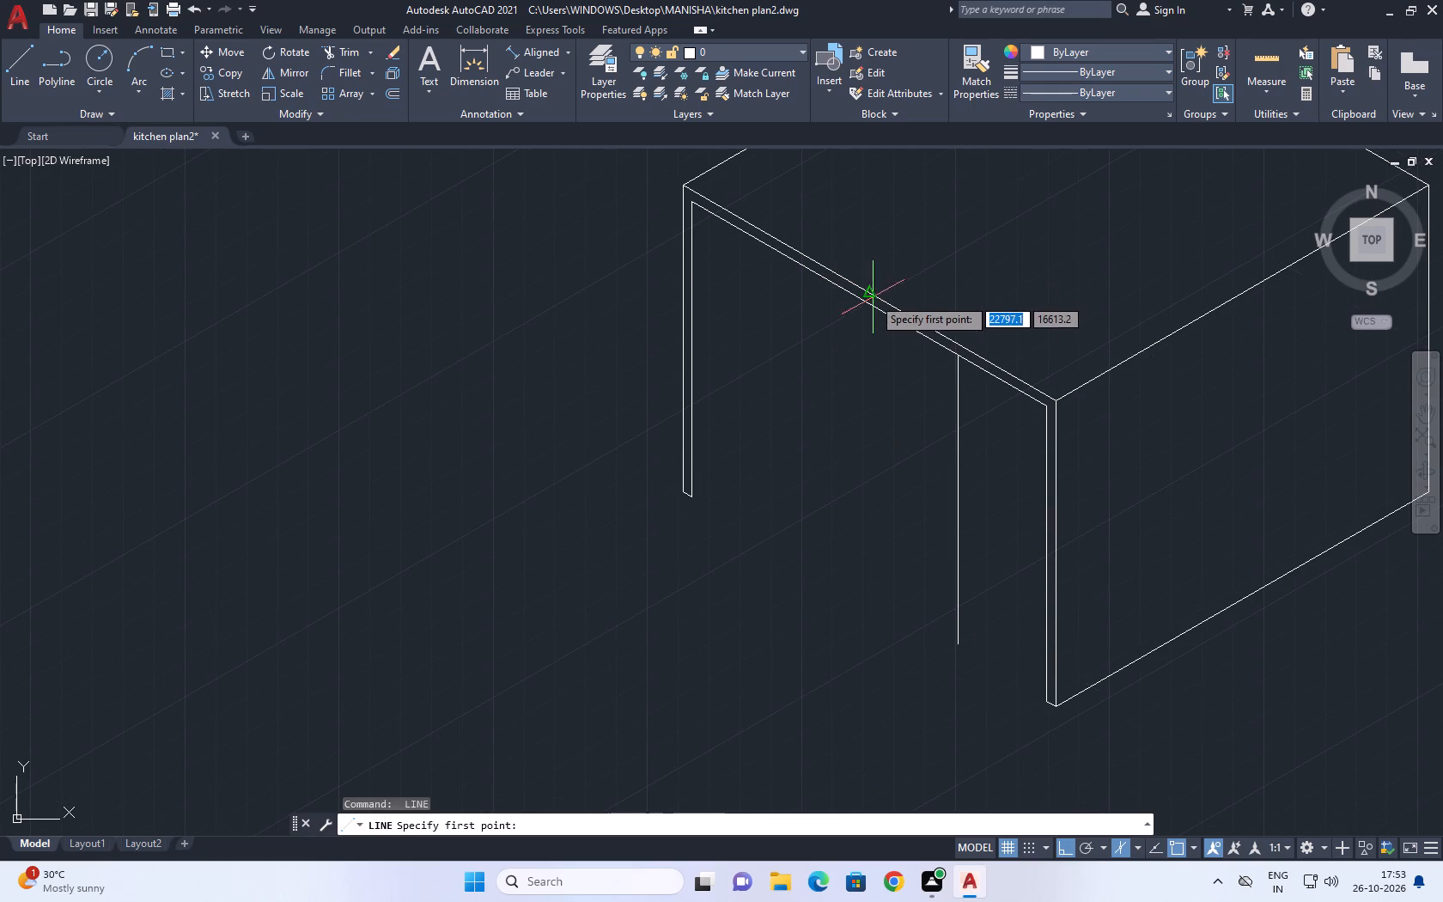
left_click(868, 300)
left_click(843, 575)
key("space")
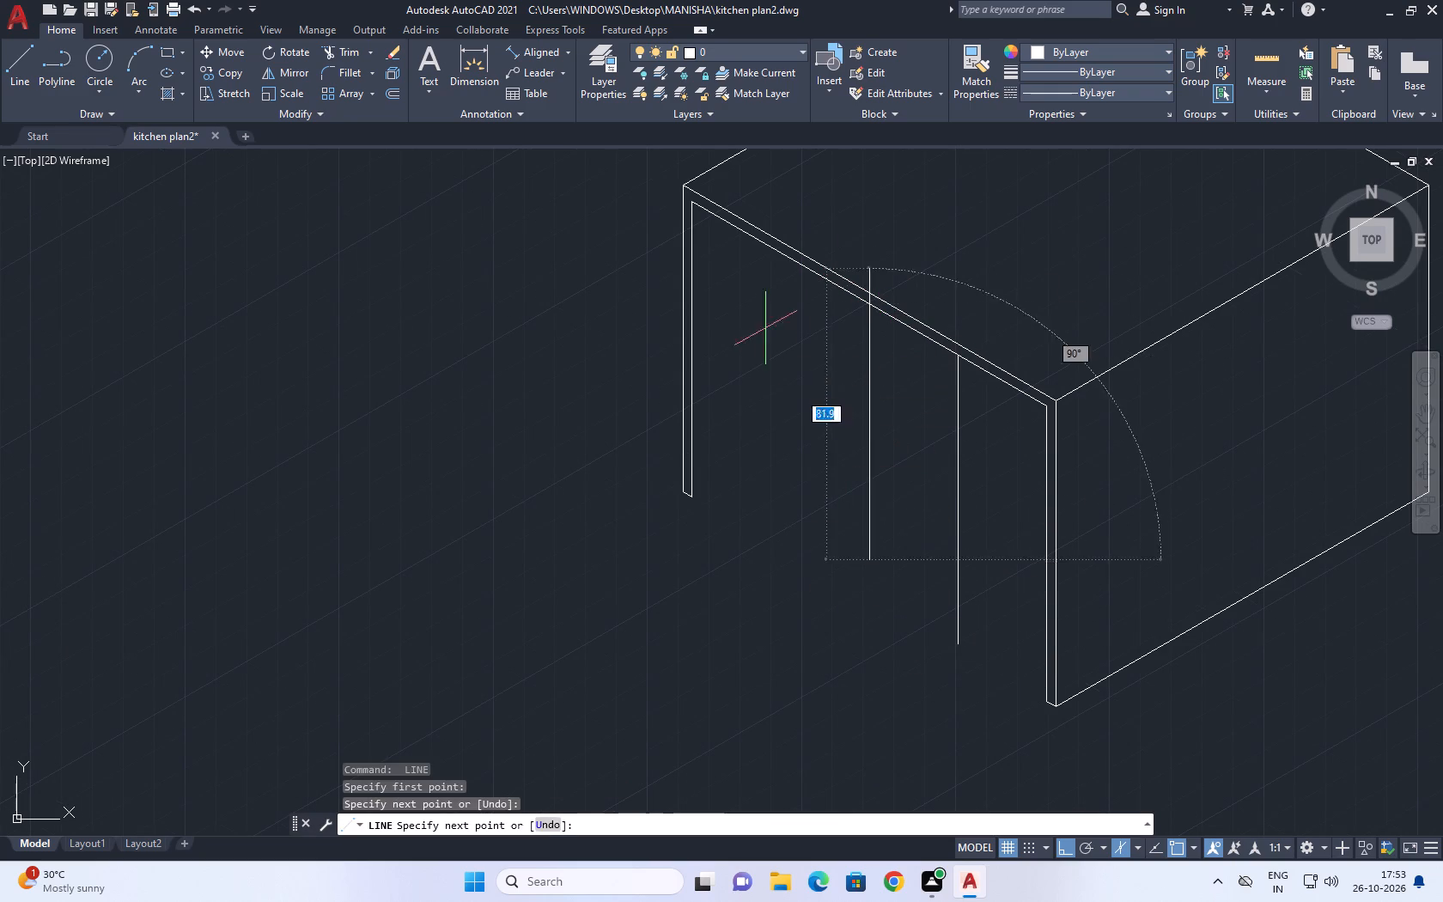
key("space")
left_click(782, 254)
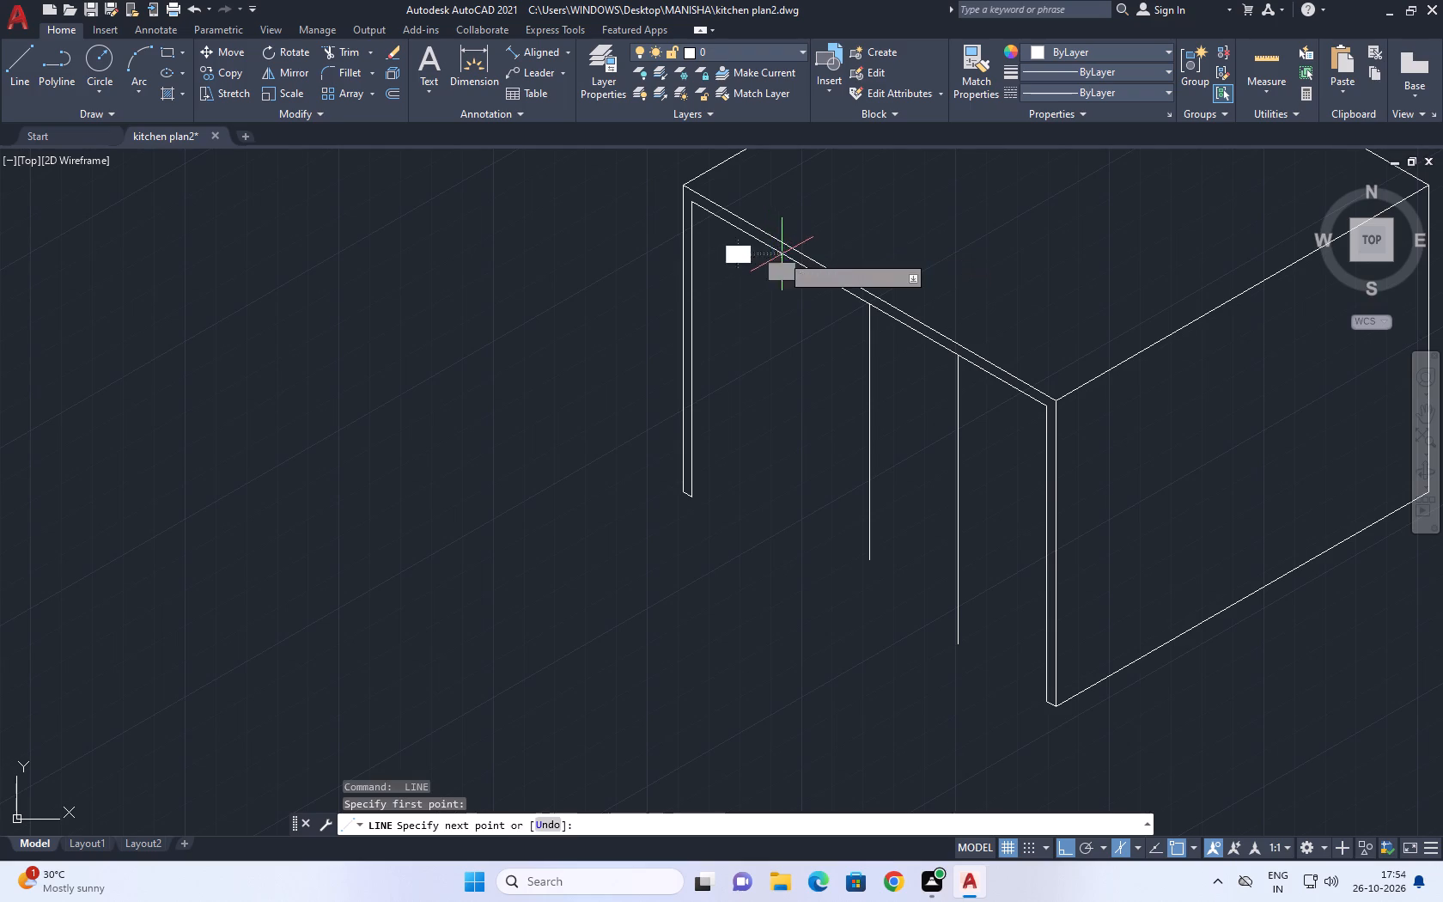
left_click(768, 468)
key("Escape")
Copy the inner top slanted frame line 4 straight down at 270°.
middle_click_drag(779, 386, 772, 478)
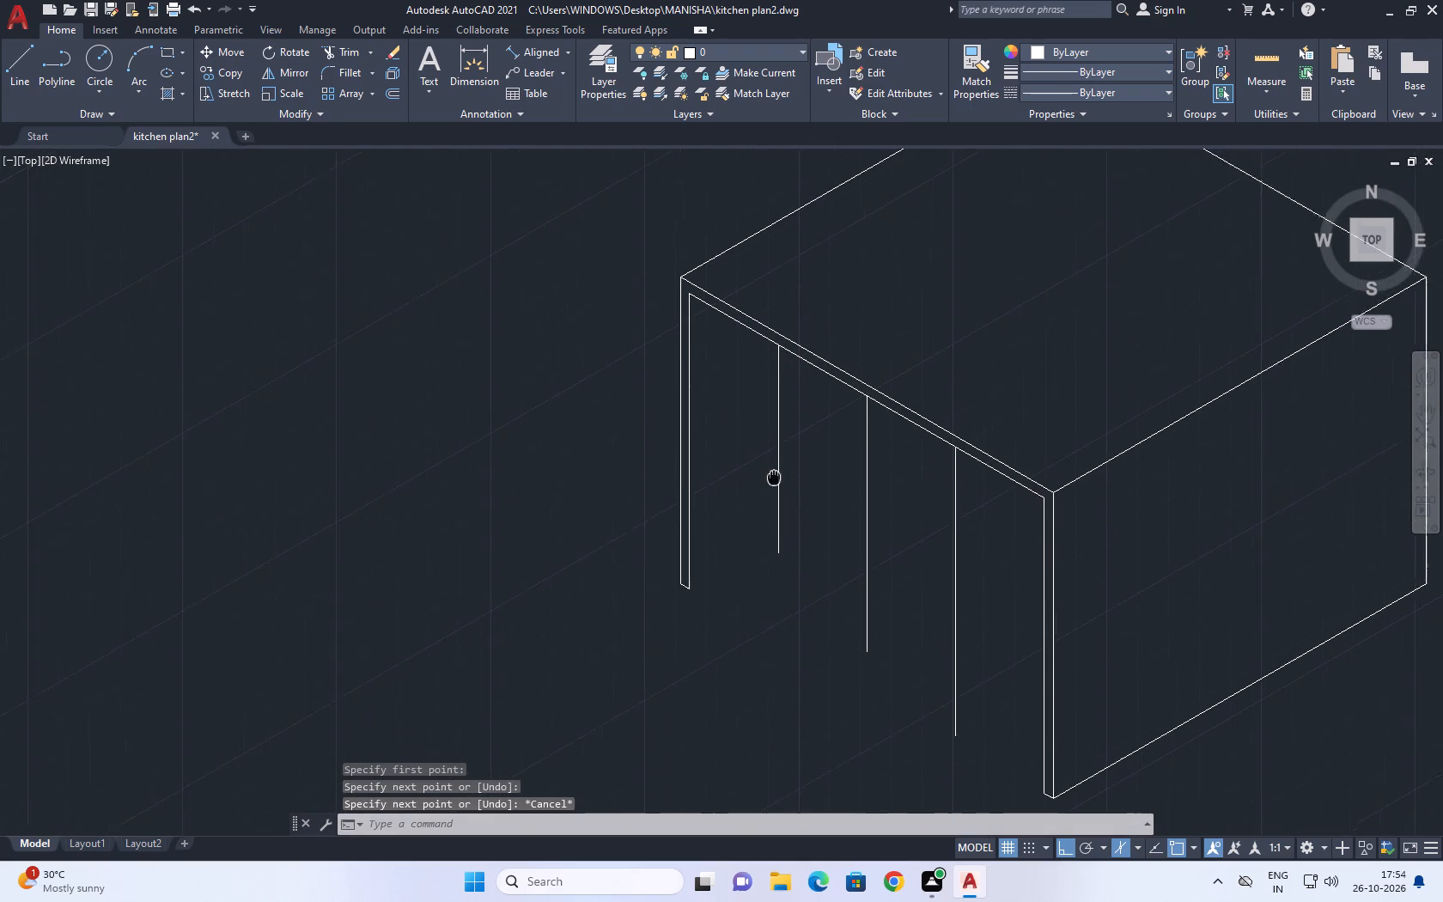
middle_click_drag(772, 478, 718, 475)
middle_click_drag(798, 502, 753, 428)
scroll(713, 308, "up", 1)
left_click(722, 296)
left_click(715, 277)
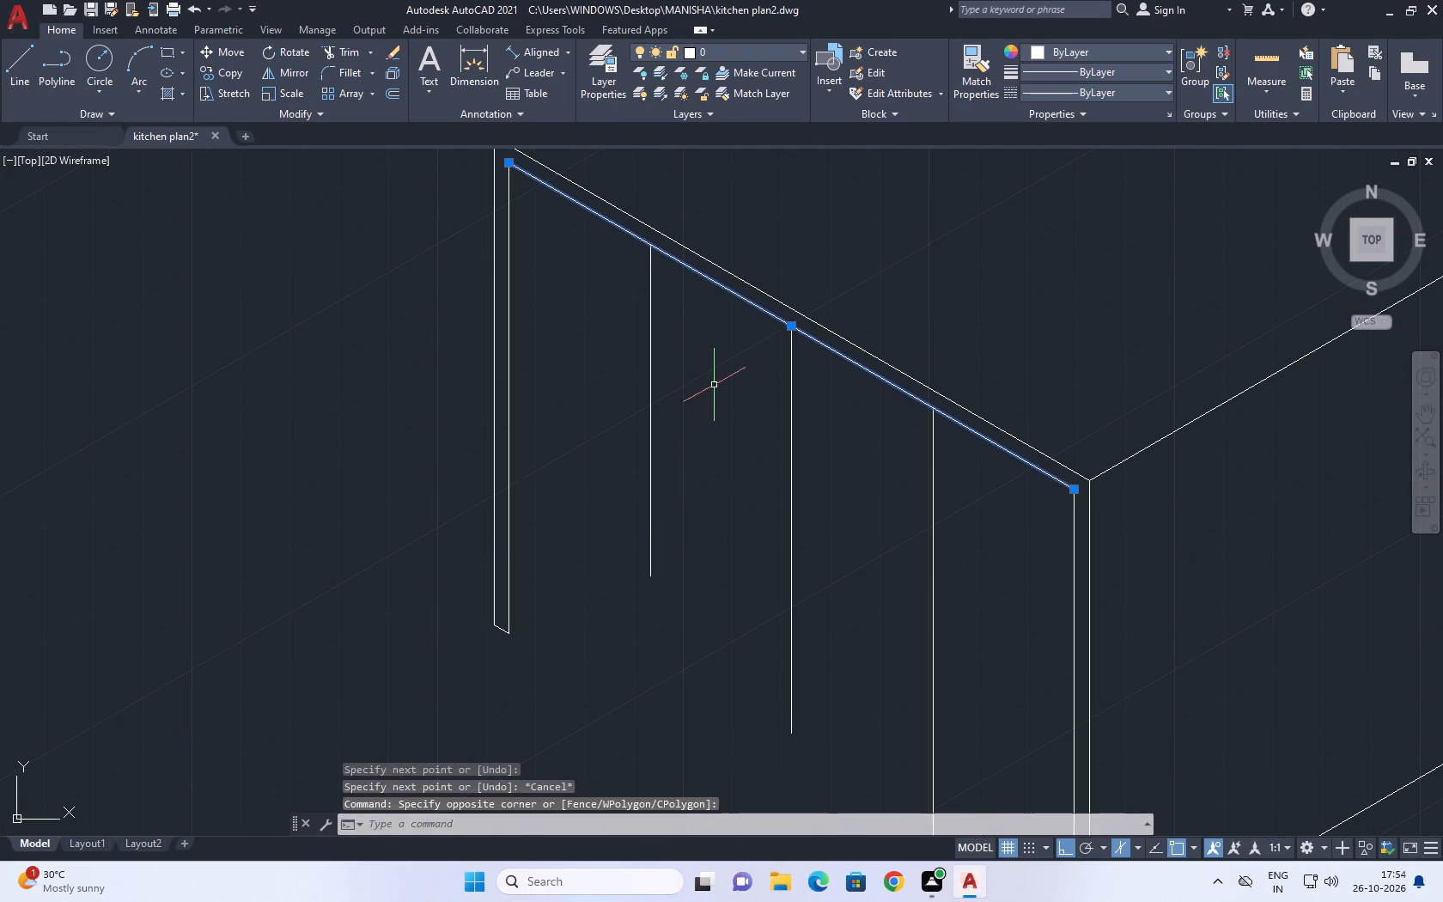
key("c")
key("o")
key("space")
left_click_drag(735, 341, 746, 387)
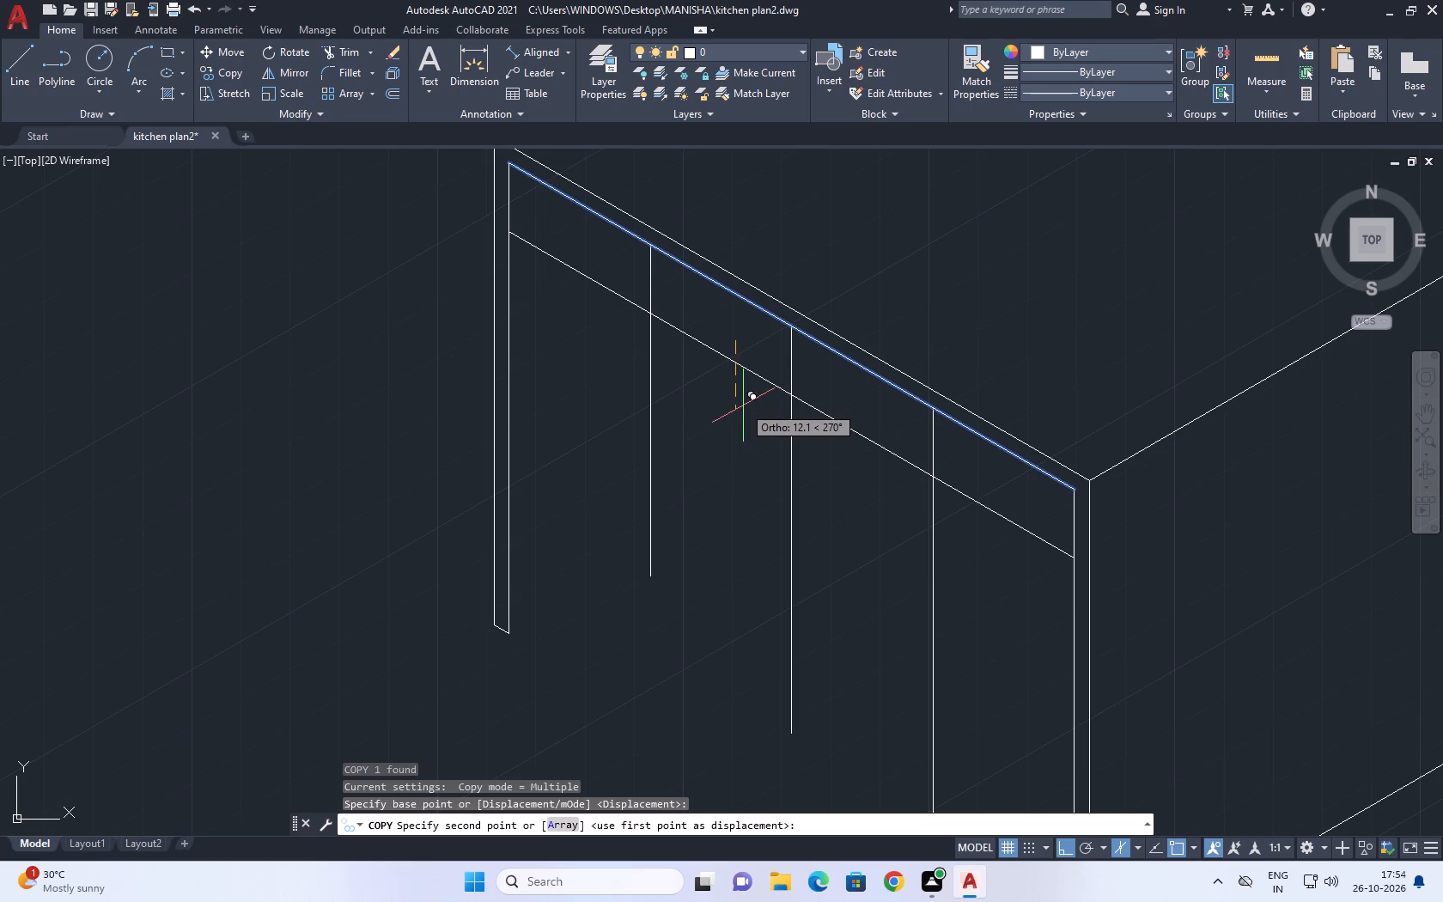
type("4")
key("space")
key("Escape")
Trim the copied slanted line between the outer vertical frame and the first divider.
middle_click_drag(685, 326, 705, 391)
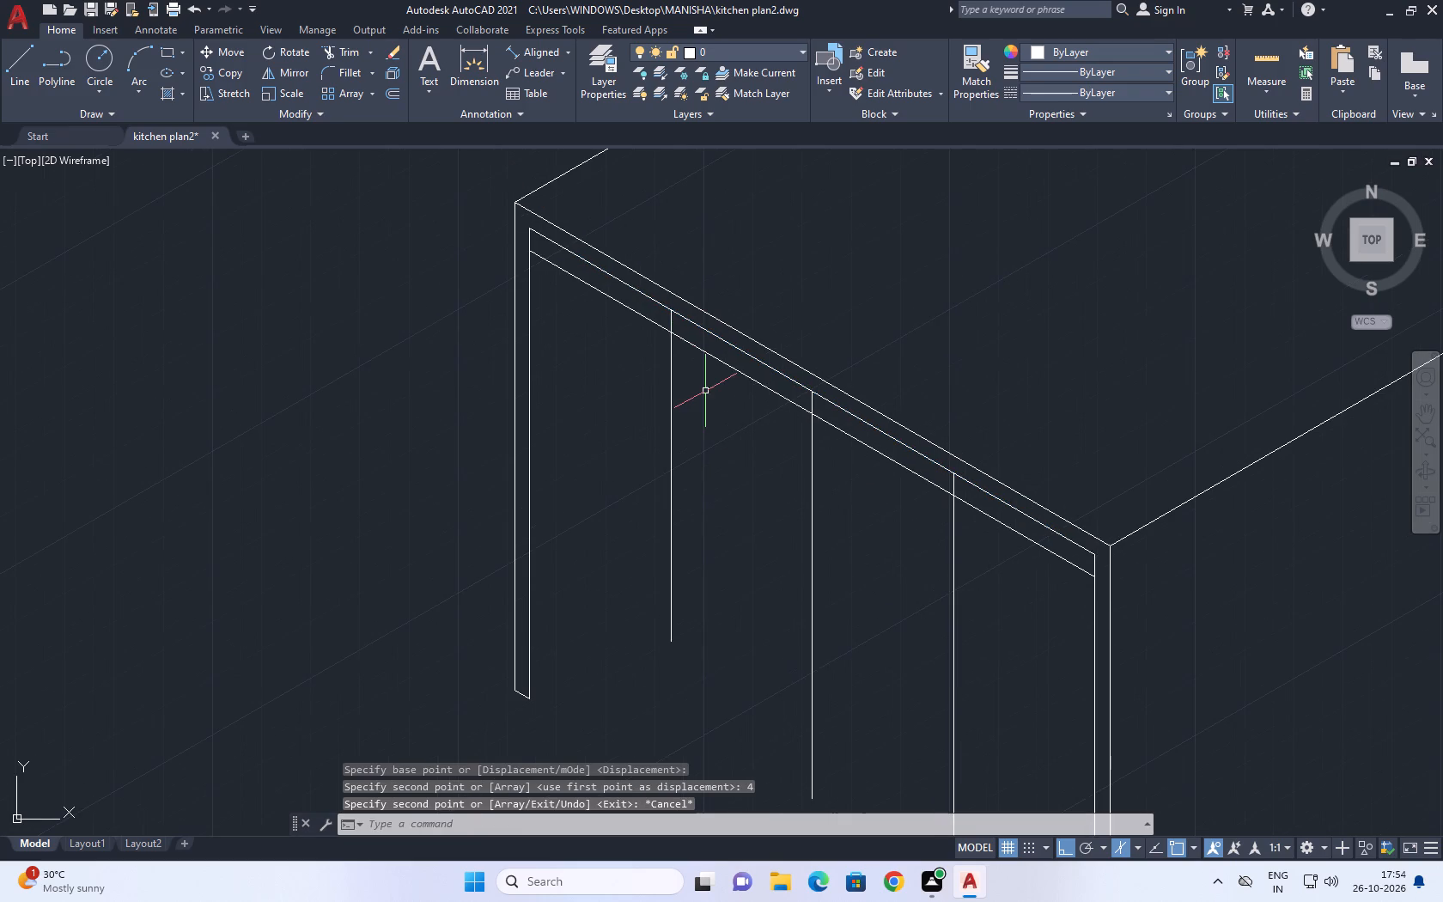
type("tr")
key("space")
left_click(649, 319)
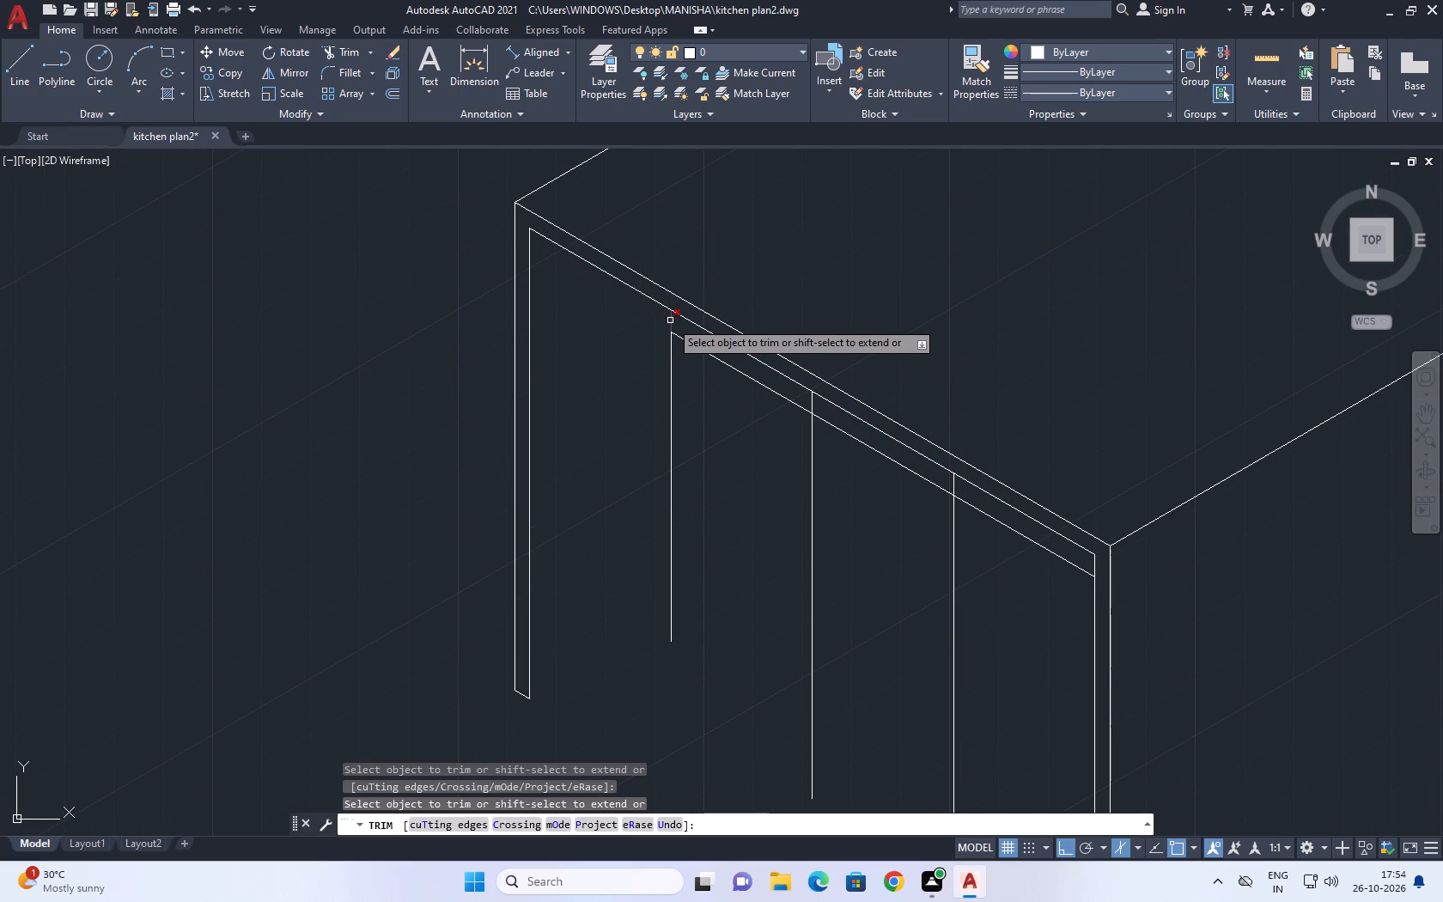
middle_click_drag(692, 370, 673, 292)
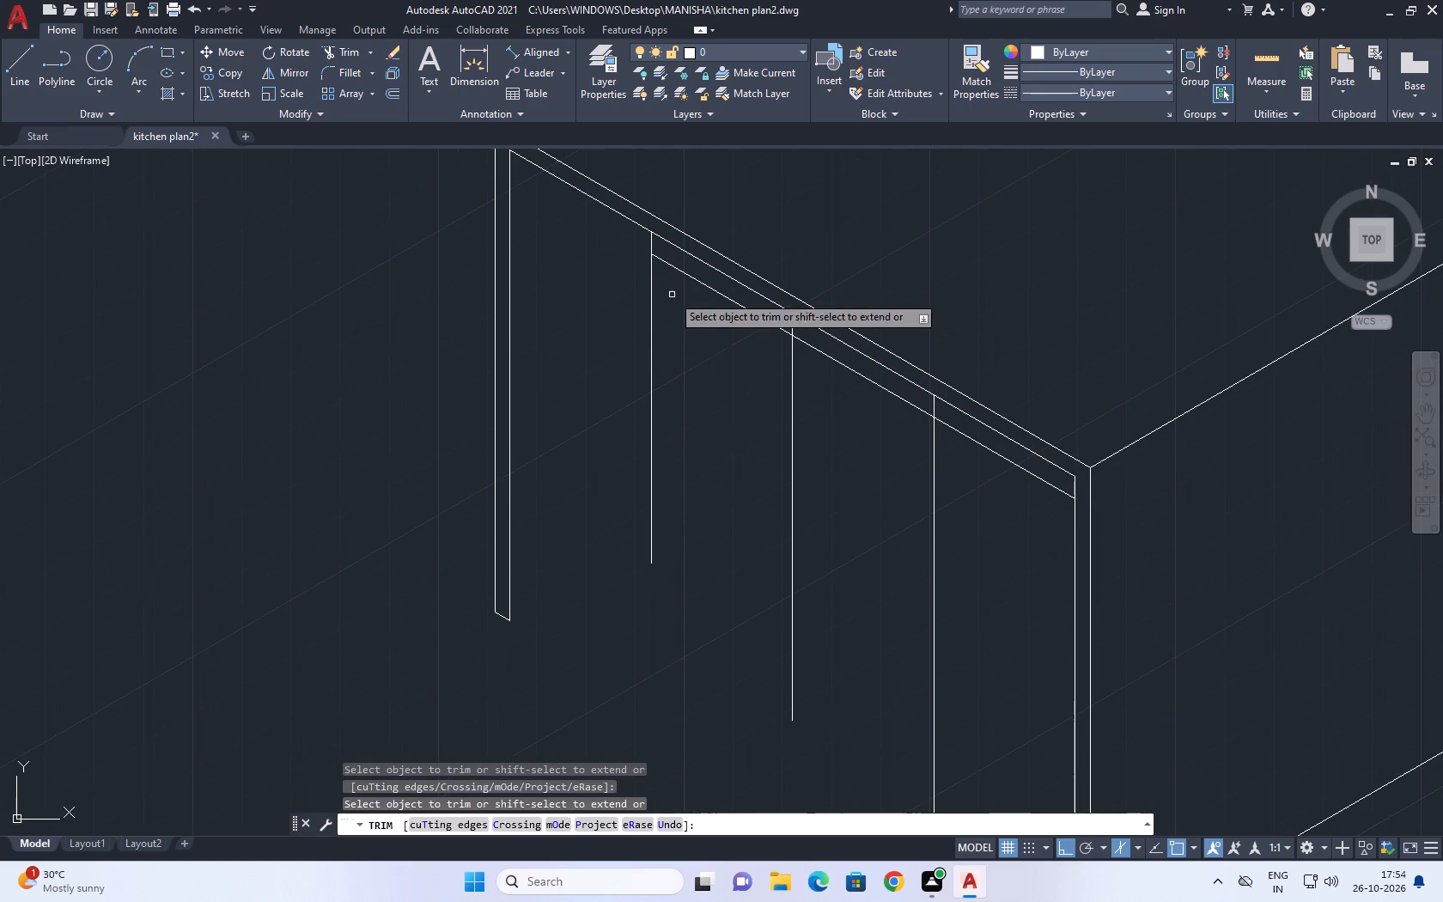
middle_click_drag(831, 437, 761, 388)
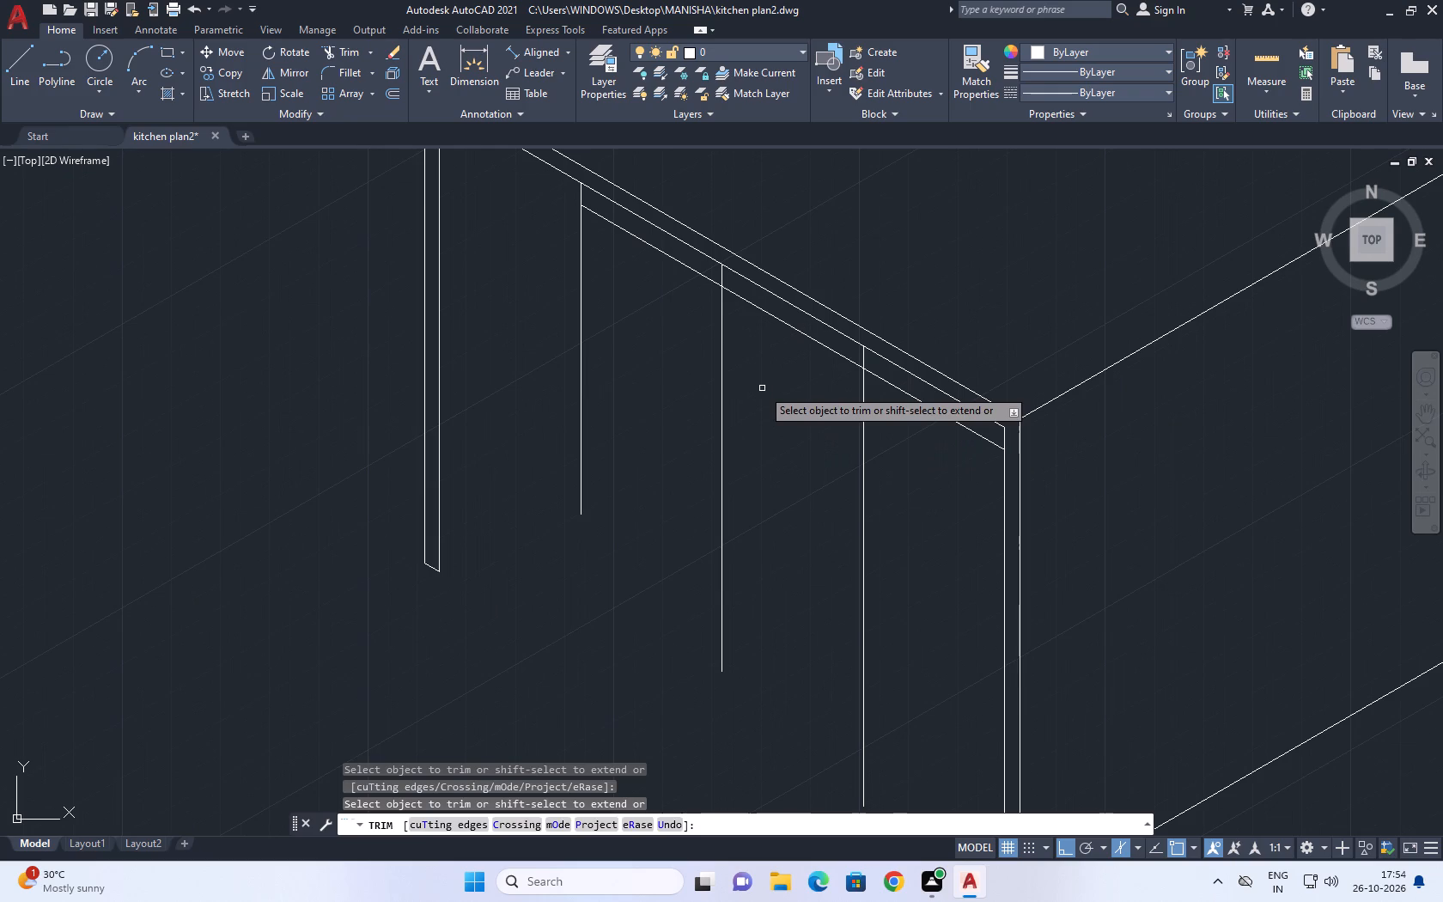
key("Escape")
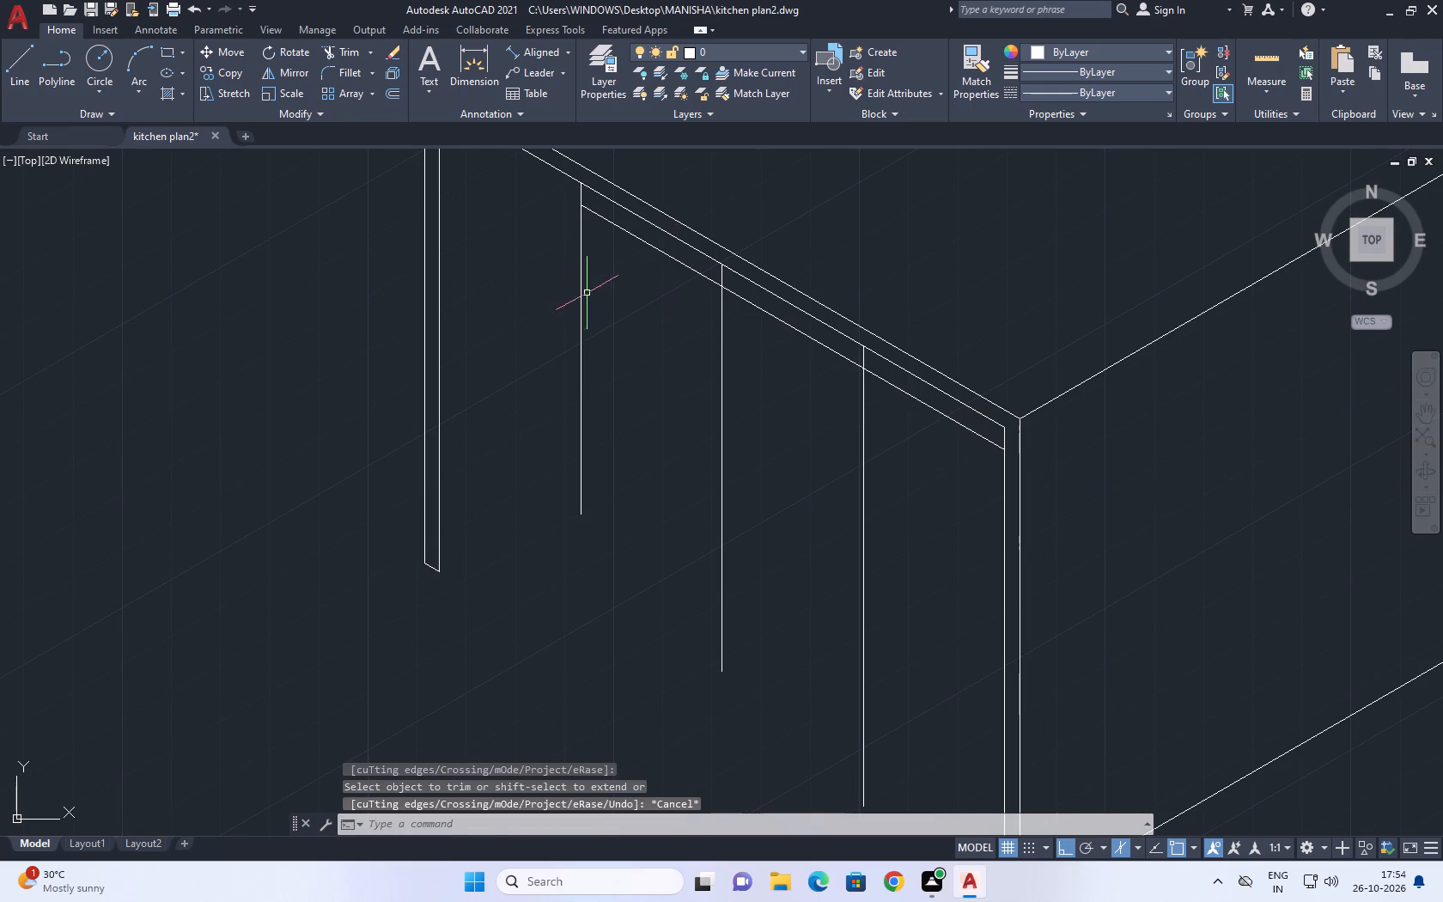
Copy the first divider, nearest the face's outer edge, 3 along the 330° direction on the left isoplane.
left_click(594, 292)
left_click(559, 300)
type("co")
key("space")
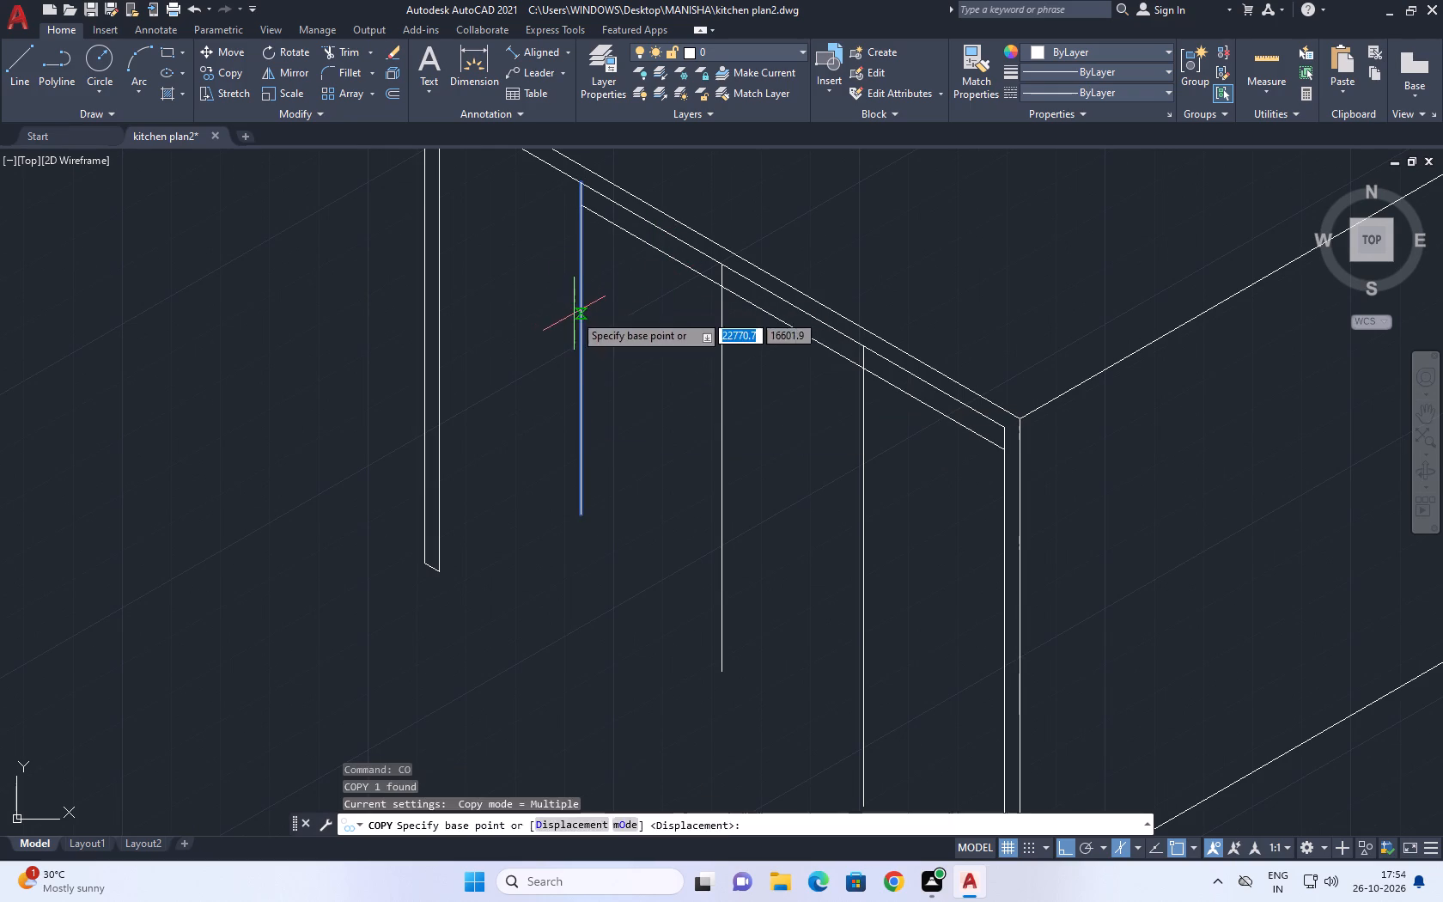
left_click(575, 314)
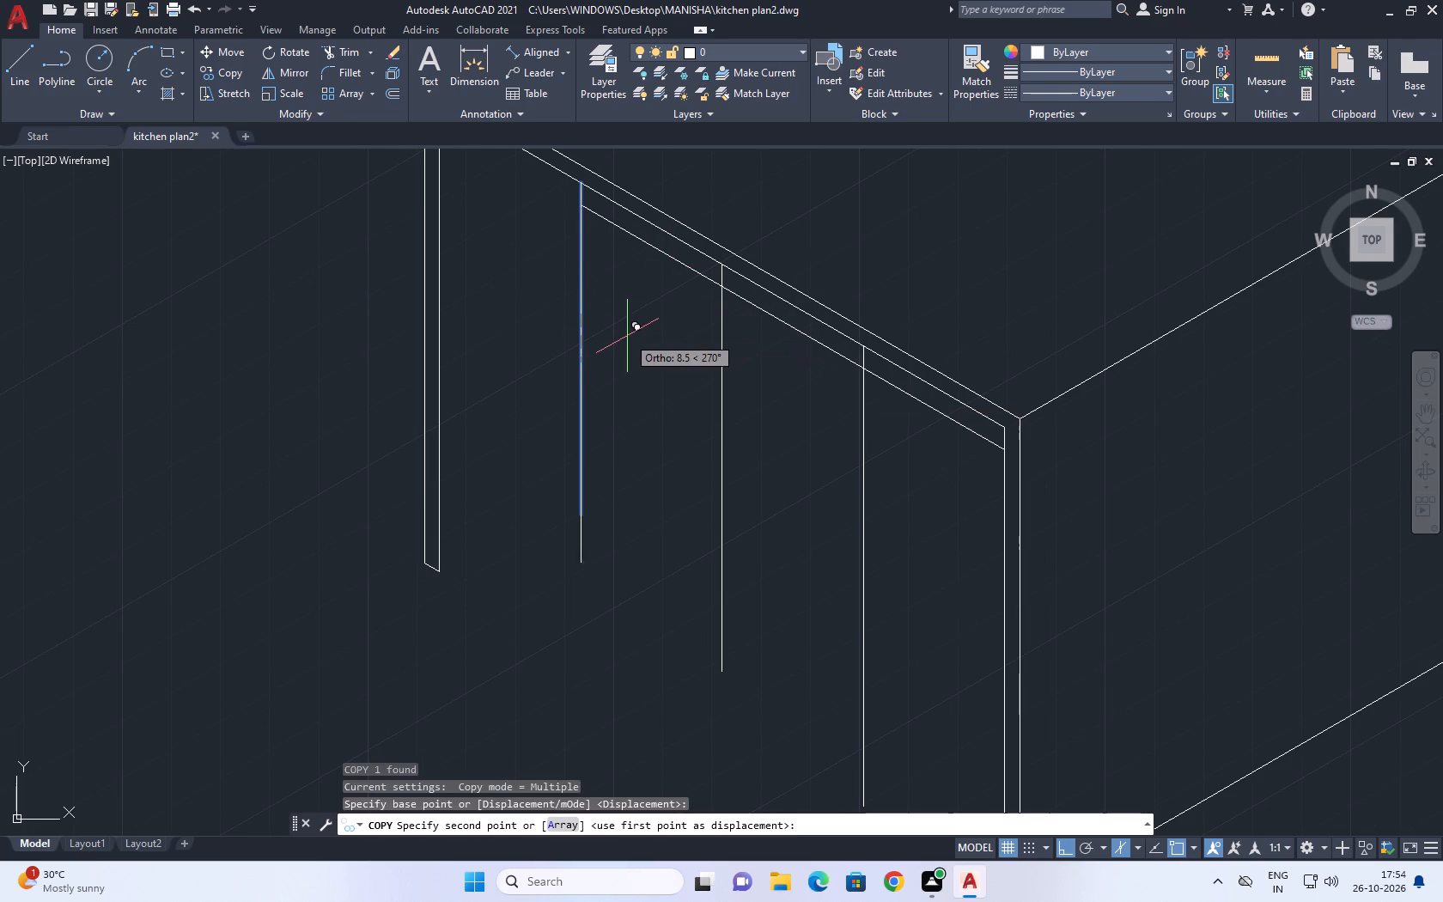
key("F5")
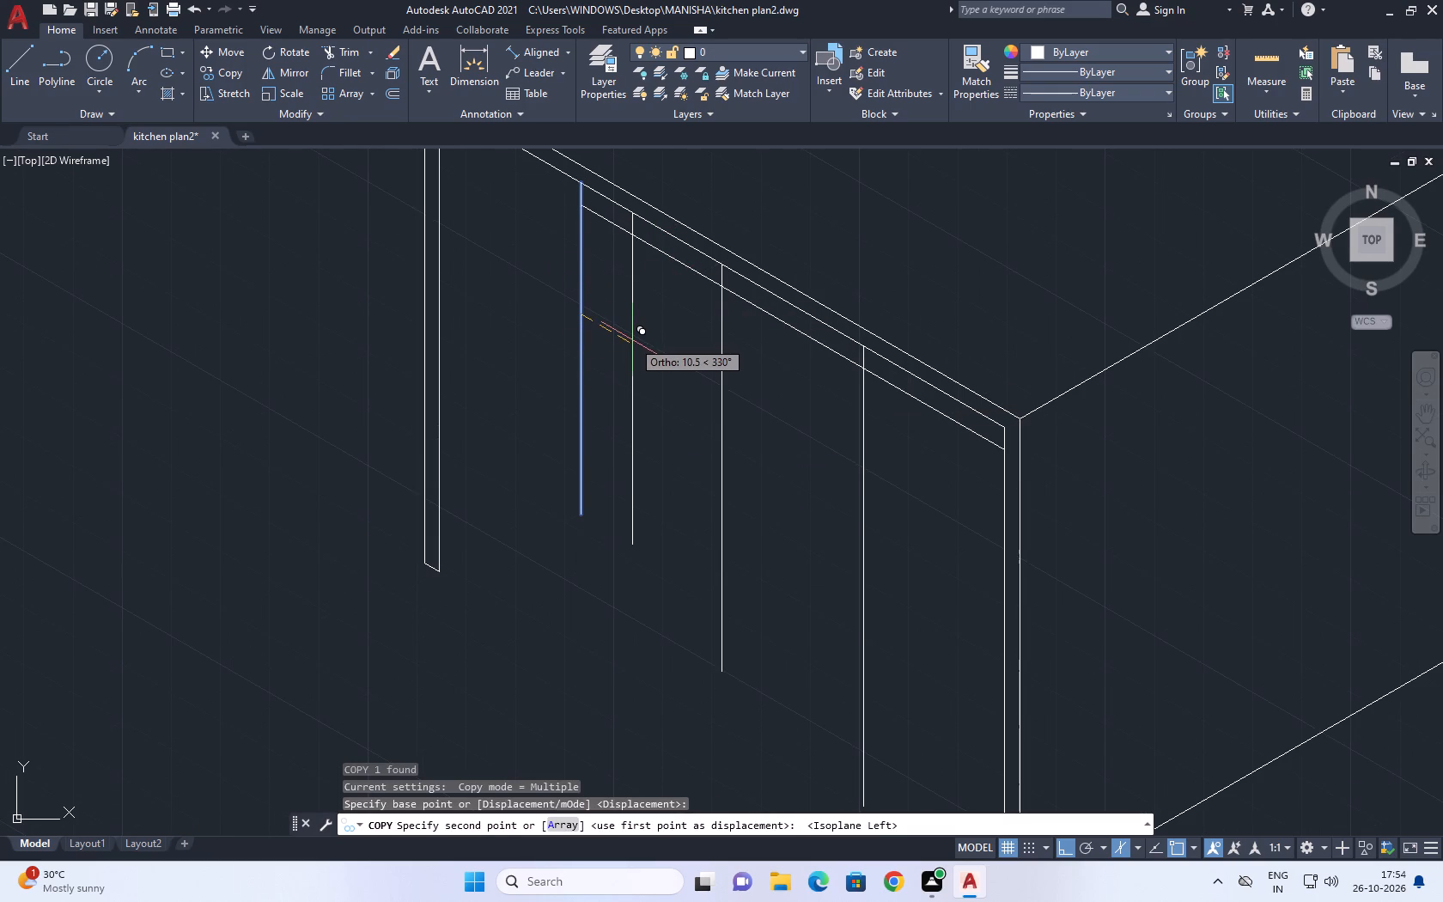
type("3")
key("space")
key("Escape")
Copy the middle divider line 3 along the 150° direction.
left_click(723, 386)
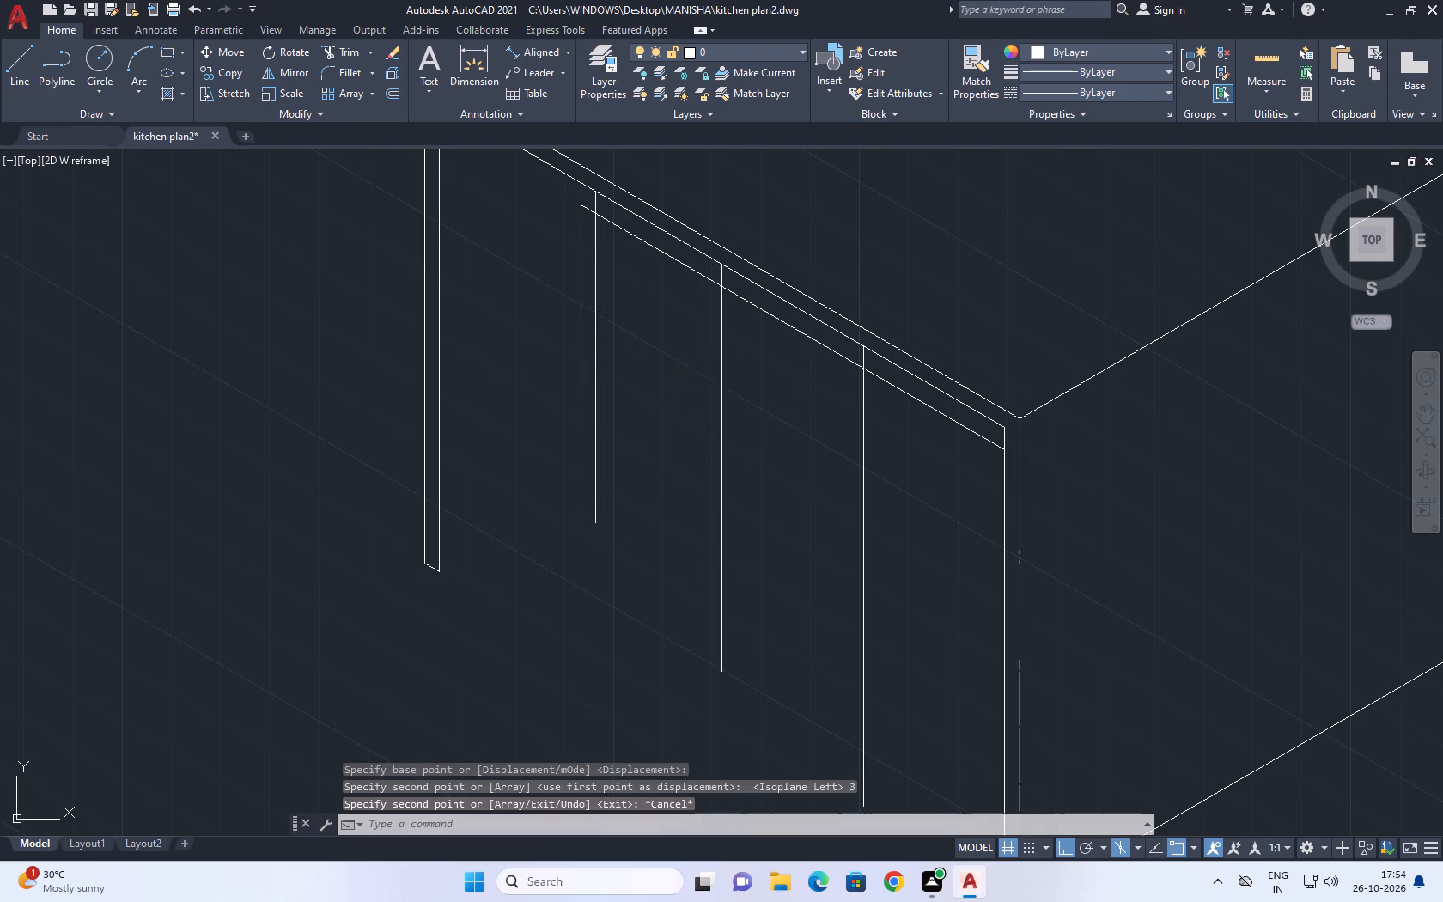
middle_click_drag(690, 408, 704, 445)
key("c")
type("o")
key("space")
left_click(721, 454)
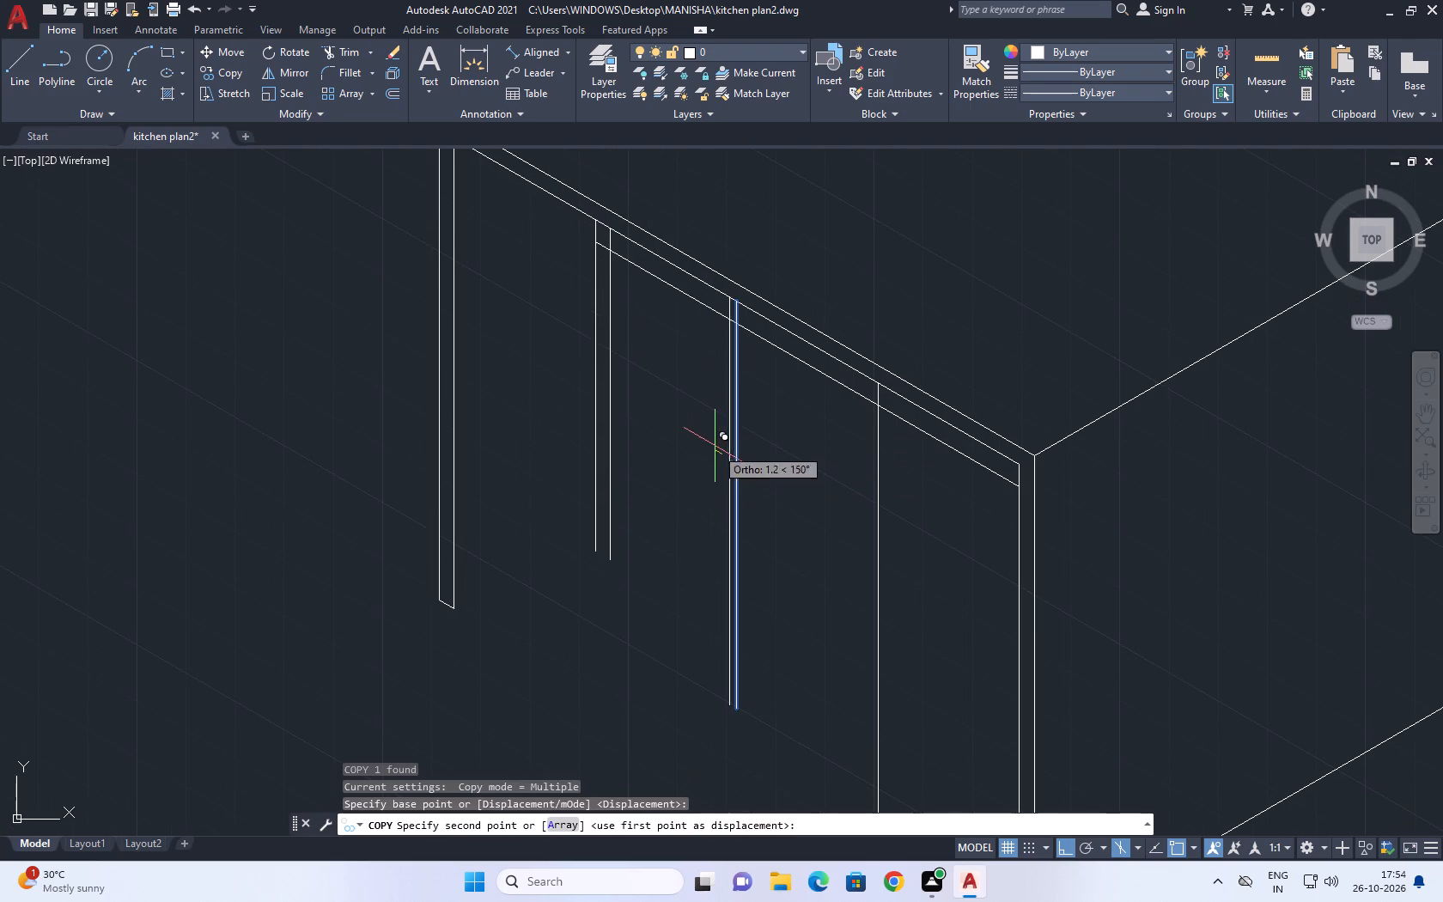
type("3")
key("space")
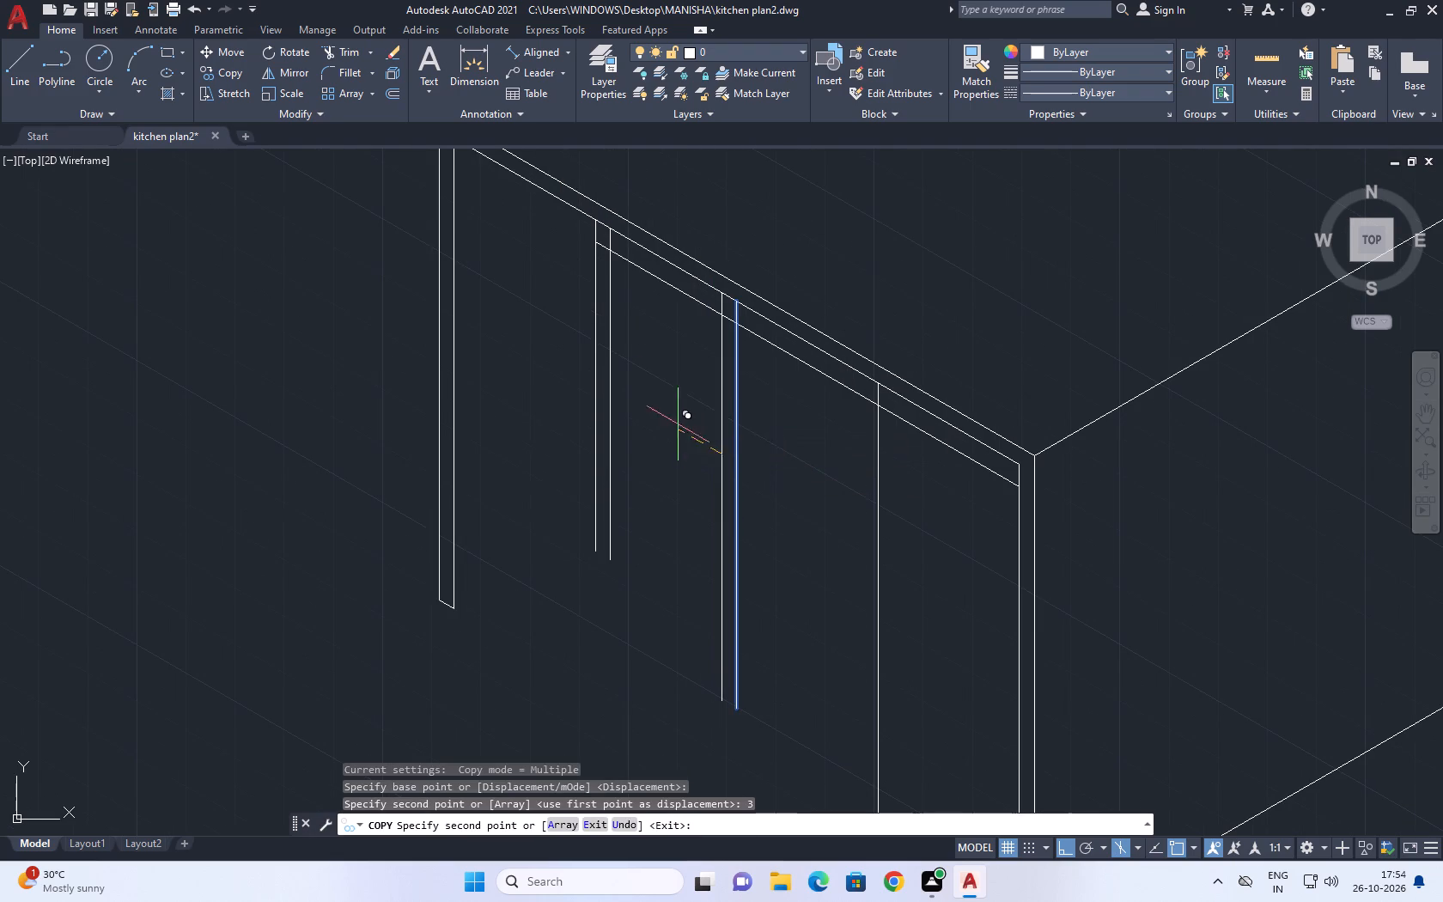
middle_click_drag(767, 465, 733, 355)
key("Escape")
key("Escape")
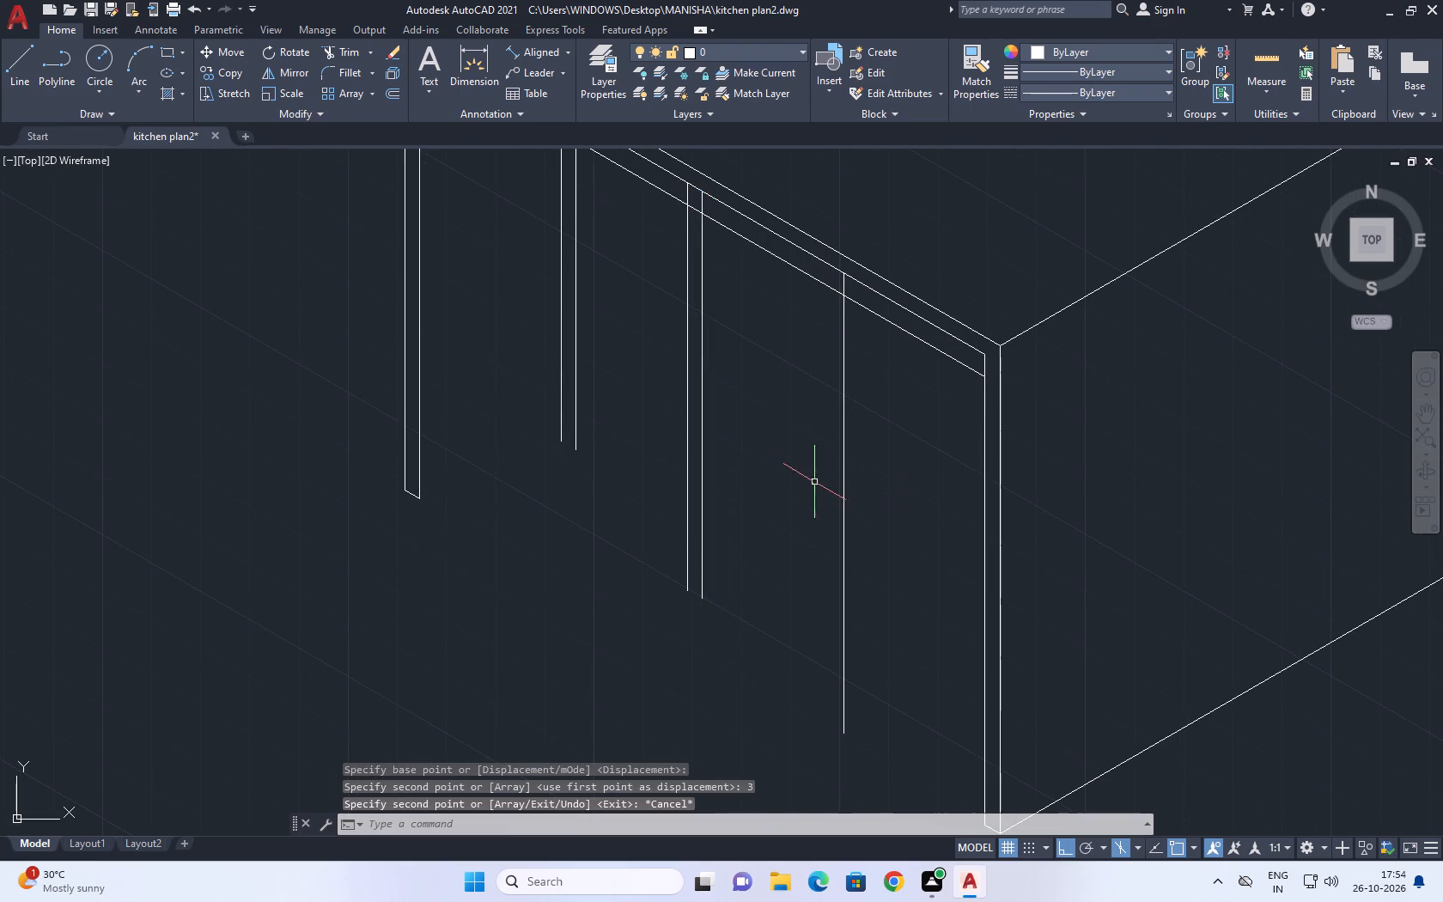
Copy the middle divider line 3 along the 330° direction, on its other side.
middle_click_drag(837, 481, 771, 437)
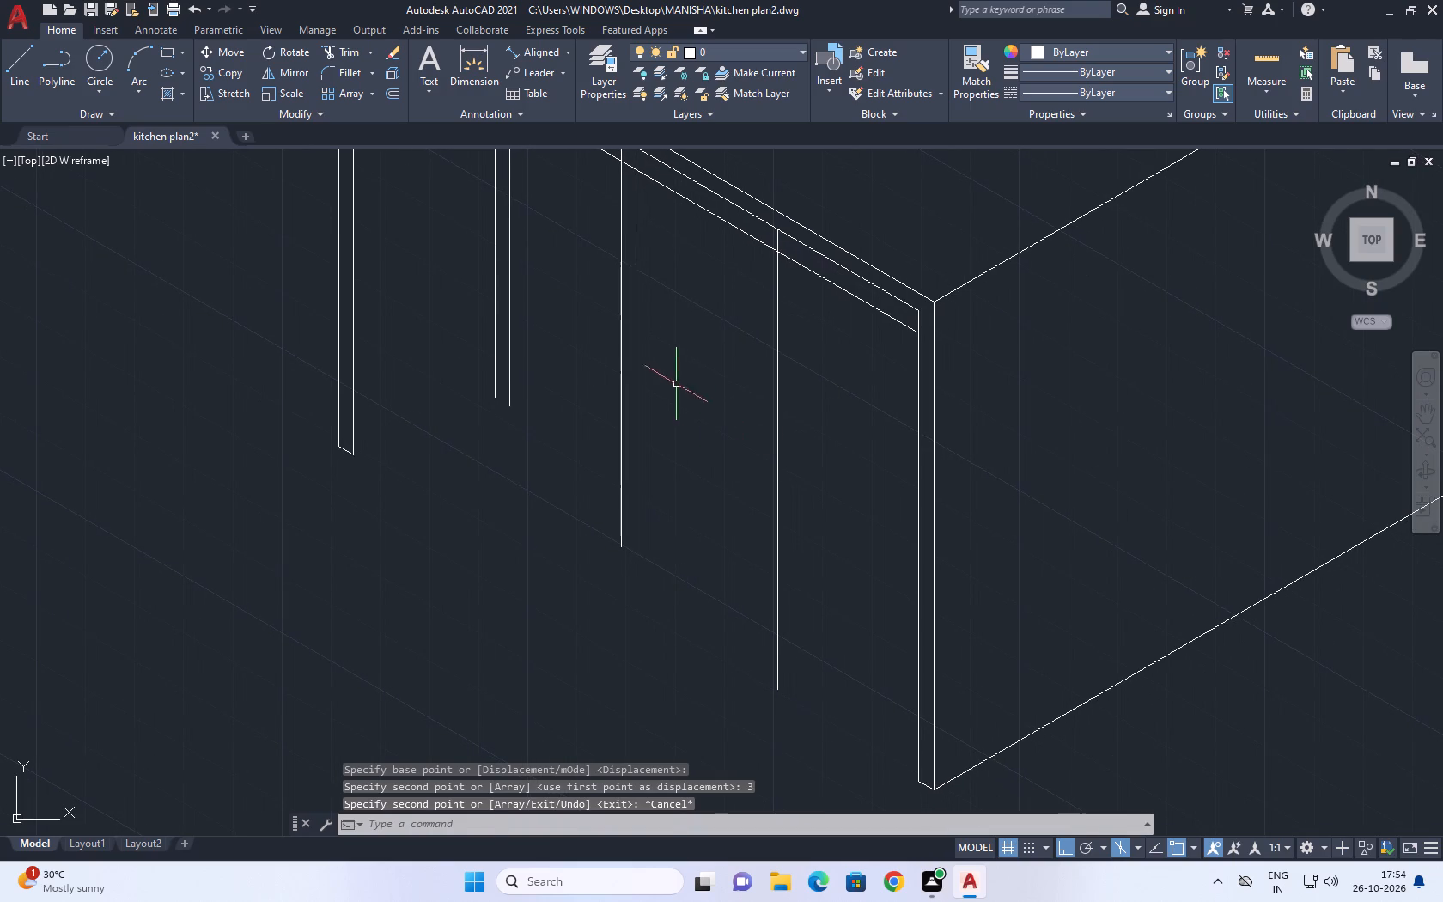
left_click_drag(667, 378, 657, 382)
left_click(627, 431)
key("c")
key("o")
key("space")
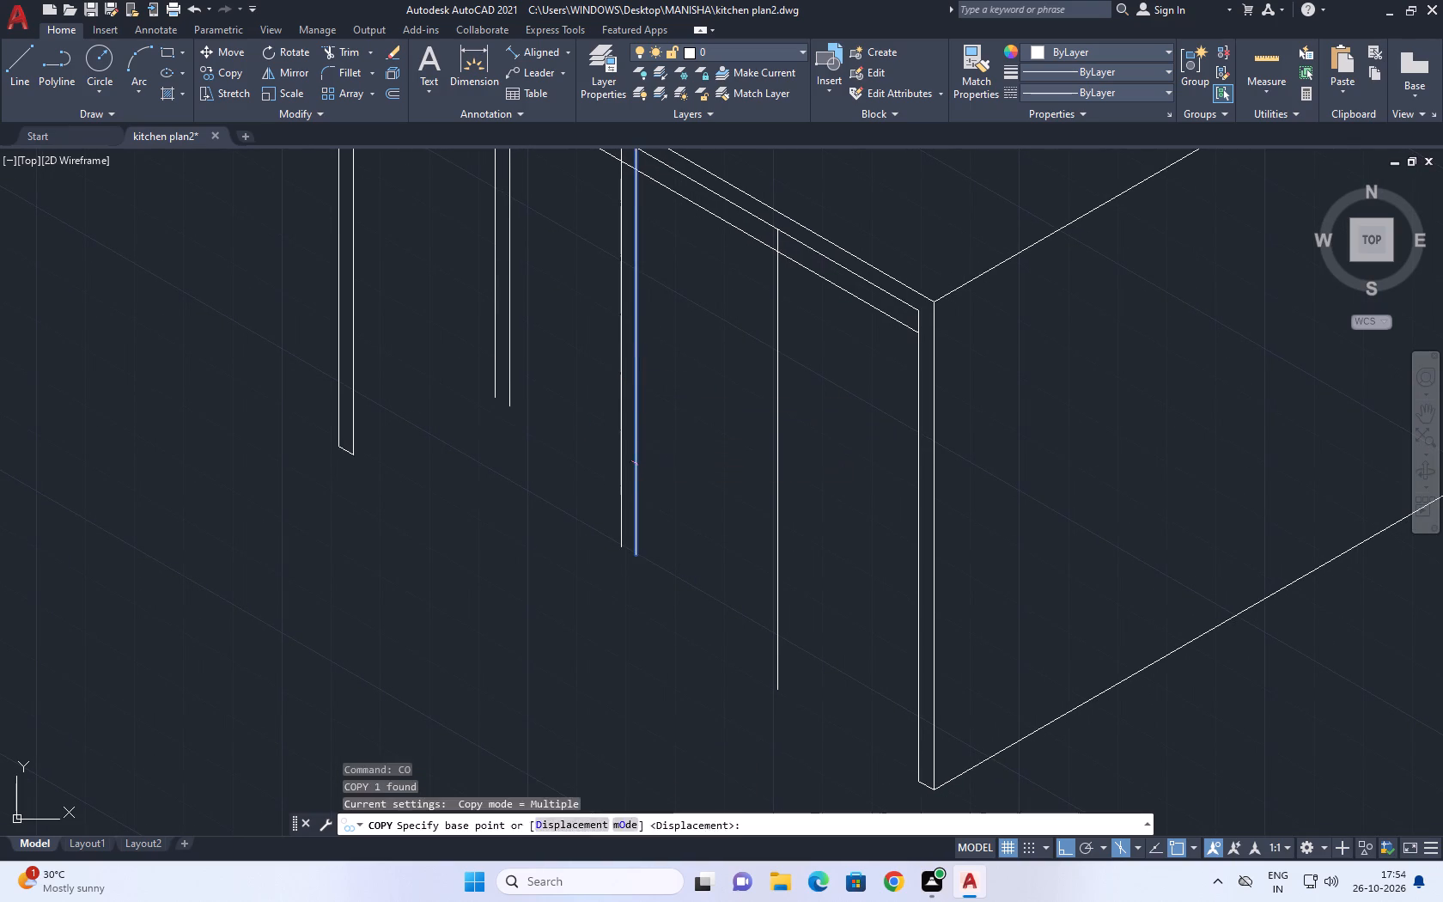
left_click(606, 447)
type("3")
key("space")
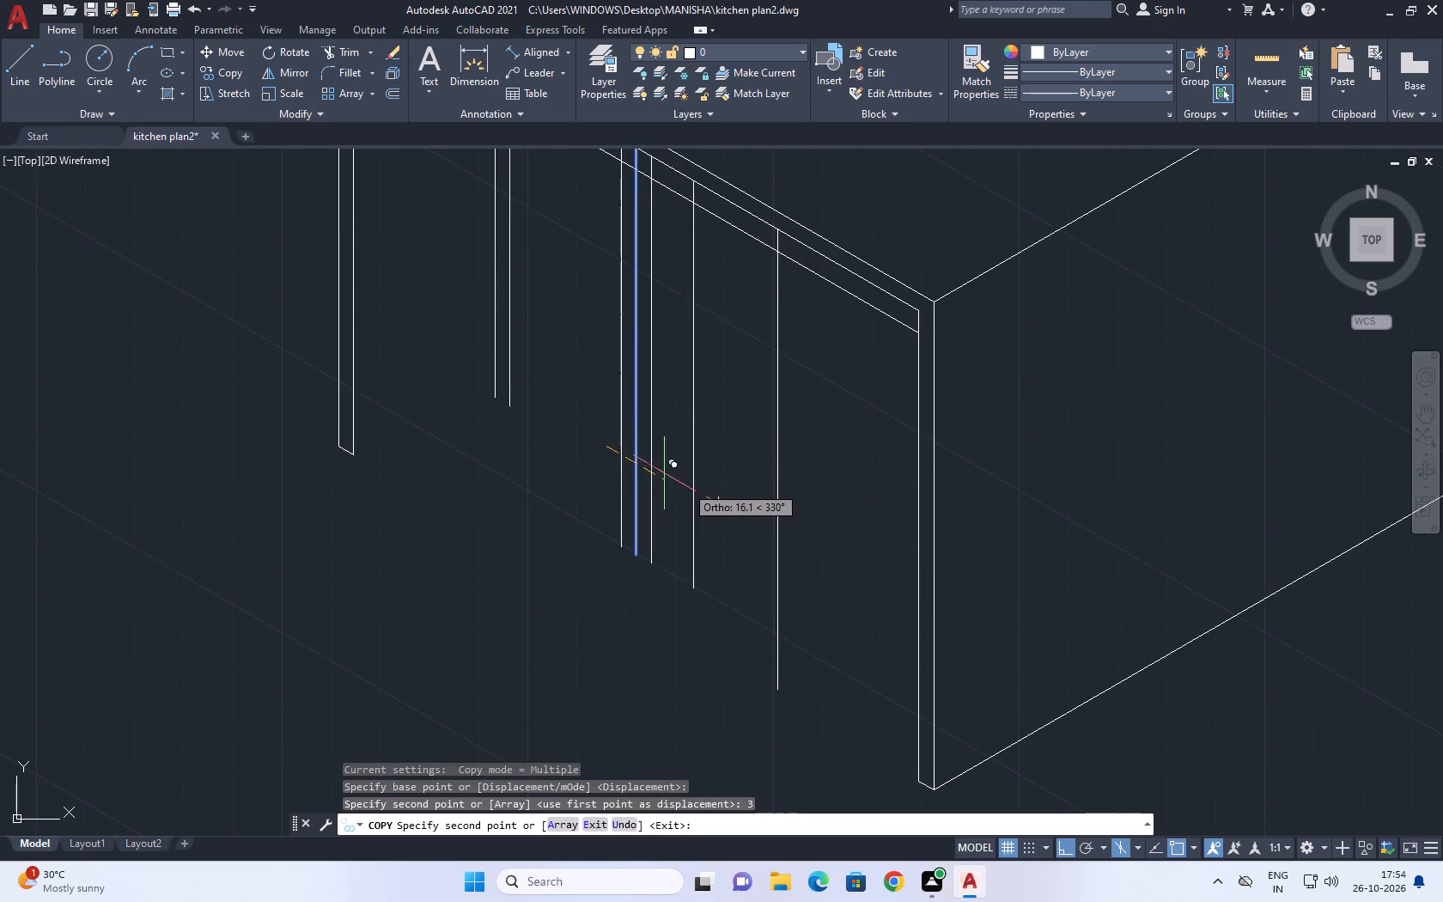
key("Escape")
Copy the third divider, nearest the box's front corner, 3 along the 150° direction.
left_click(781, 494)
left_click(749, 488)
key("c")
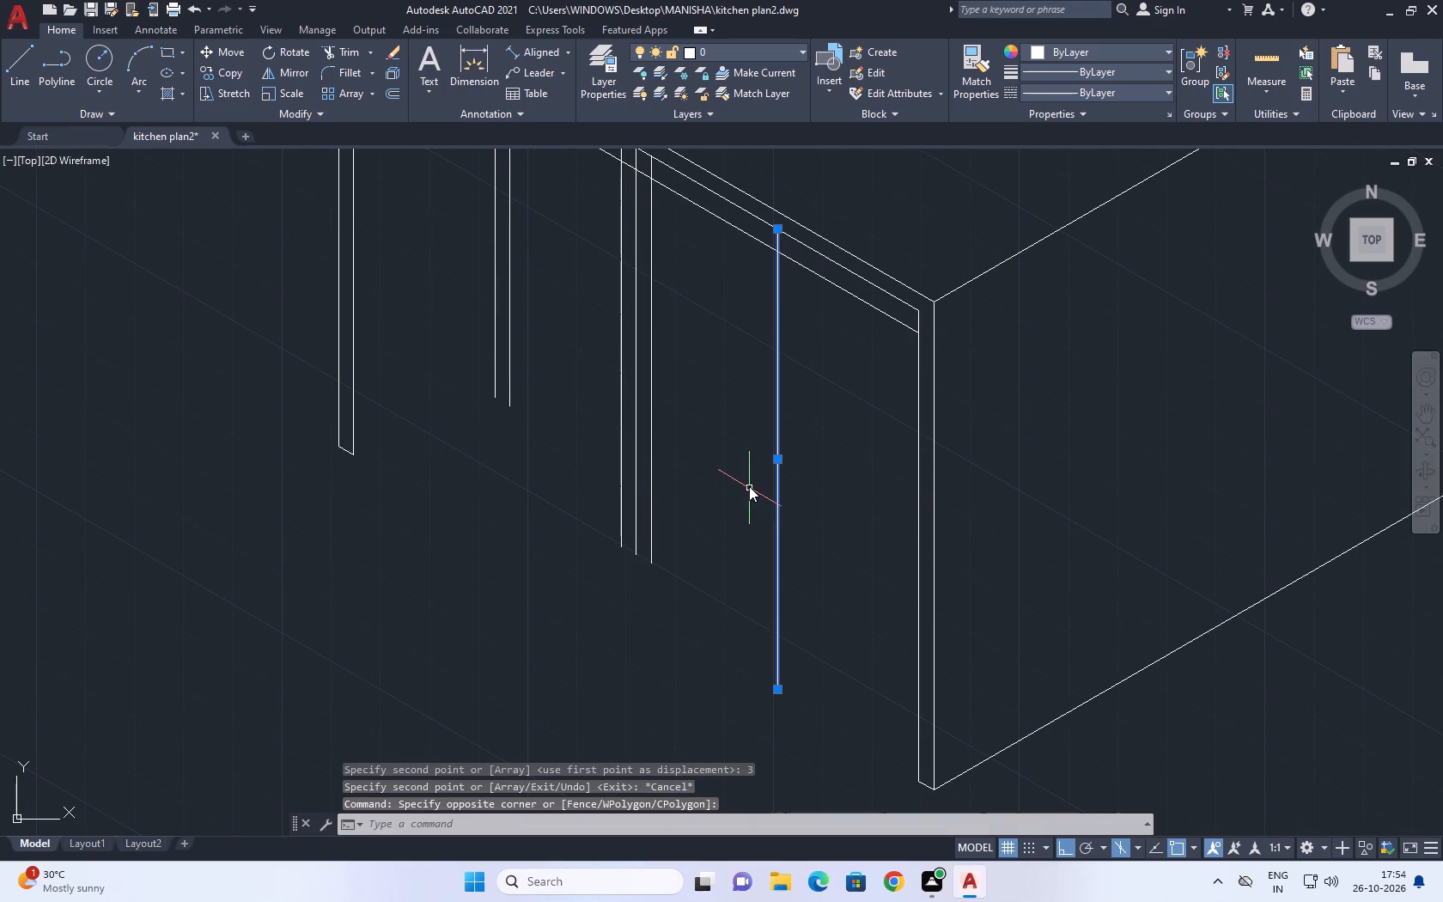
key("o")
key("space")
left_click(764, 508)
type("3")
key("space")
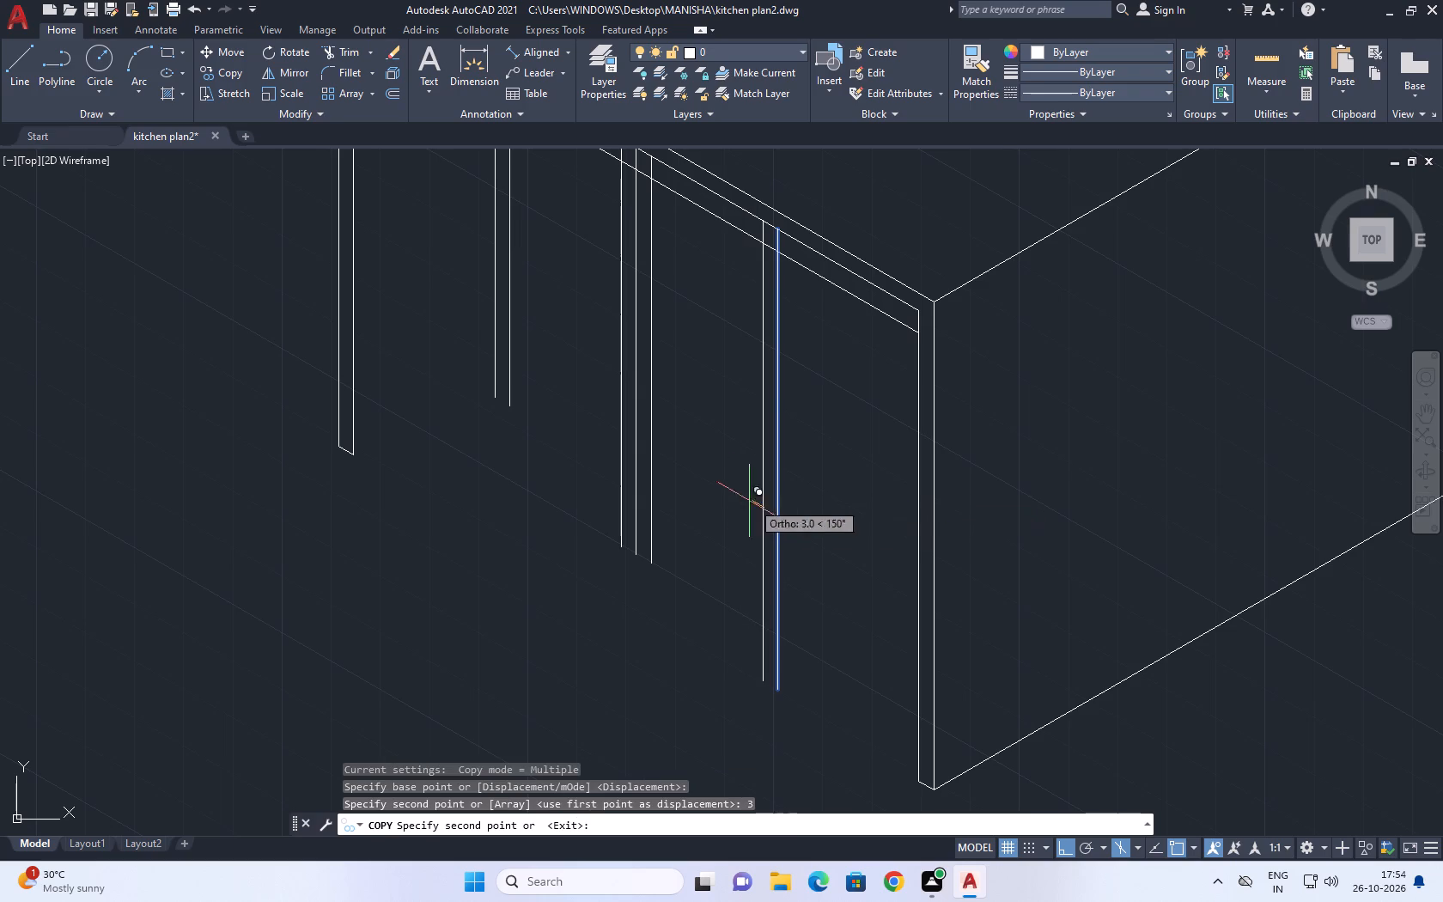
Copy the third divider, nearest the box's front corner, 3 along the 330° direction.
type("3")
key("space")
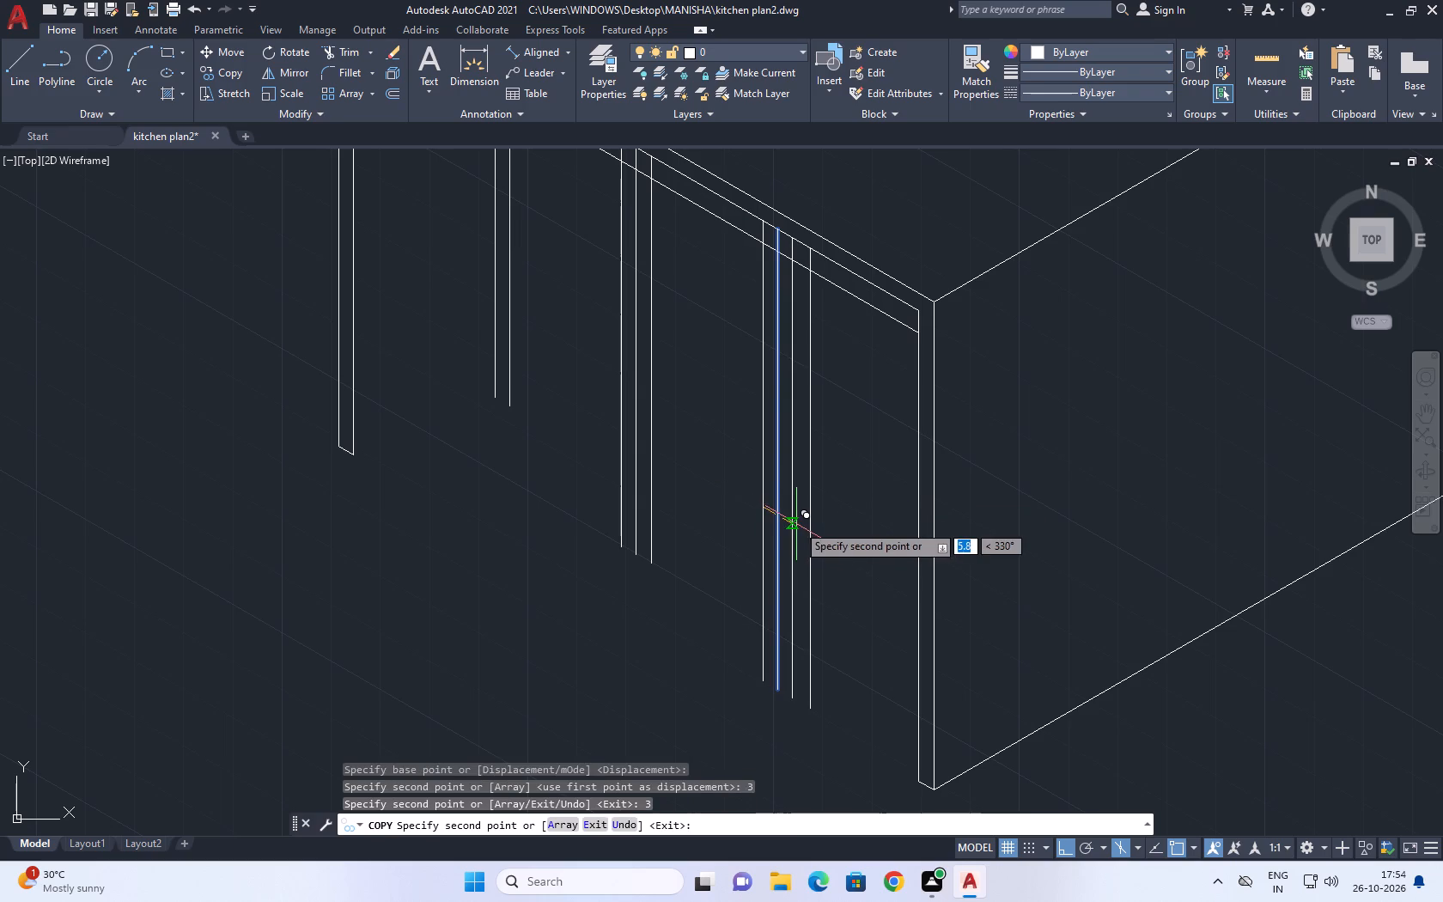
key("Escape")
Copy the inner vertical frame line at the box's front corner 3 along the 150° direction.
scroll(765, 455, "down", 1)
middle_click_drag(777, 396, 786, 410)
middle_click_drag(853, 484, 855, 485)
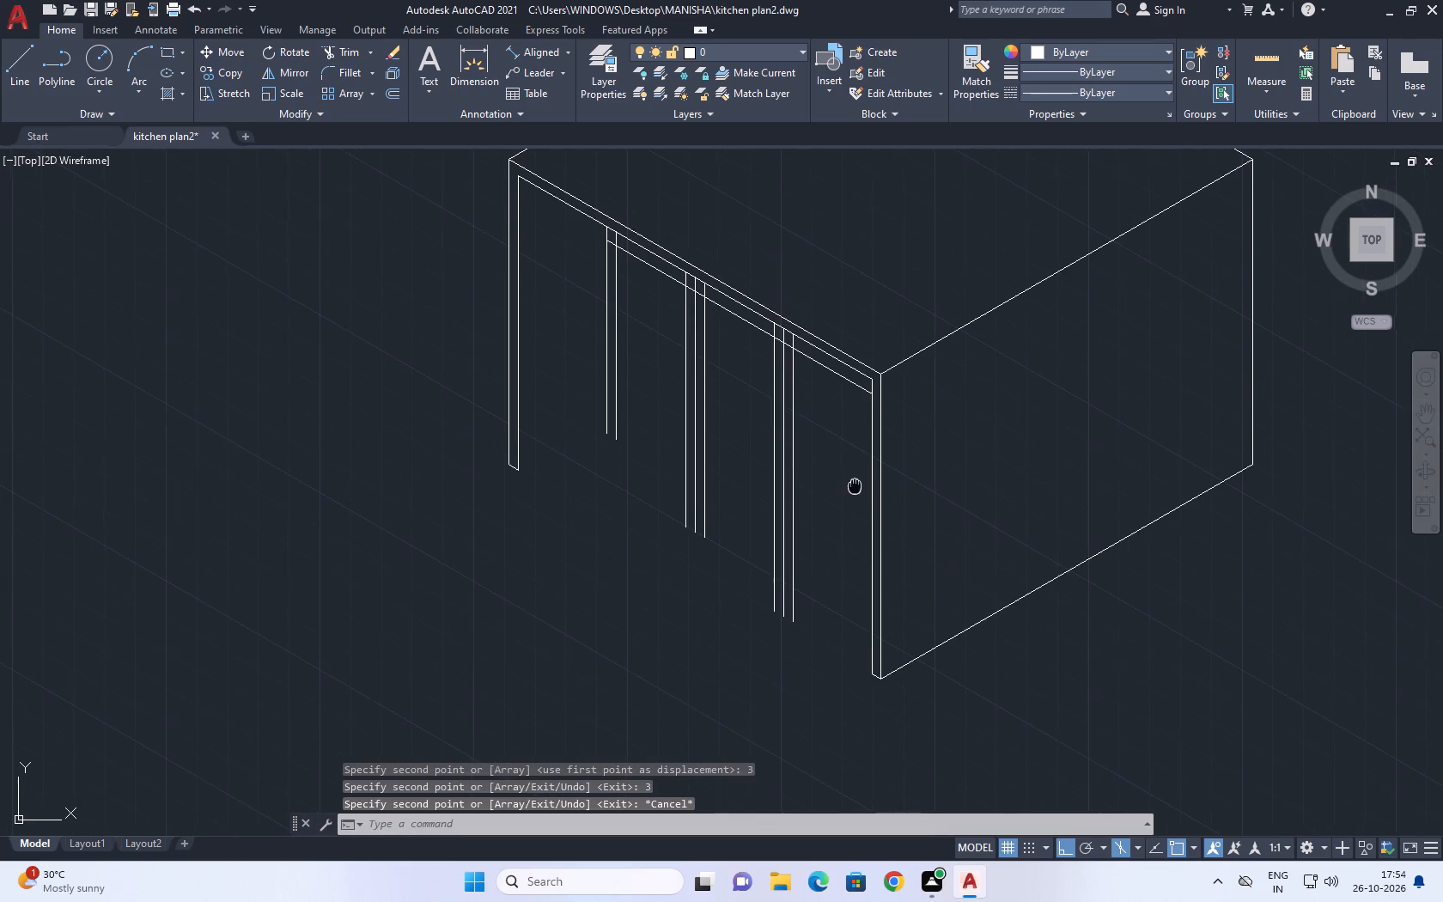
middle_click_drag(855, 485, 776, 460)
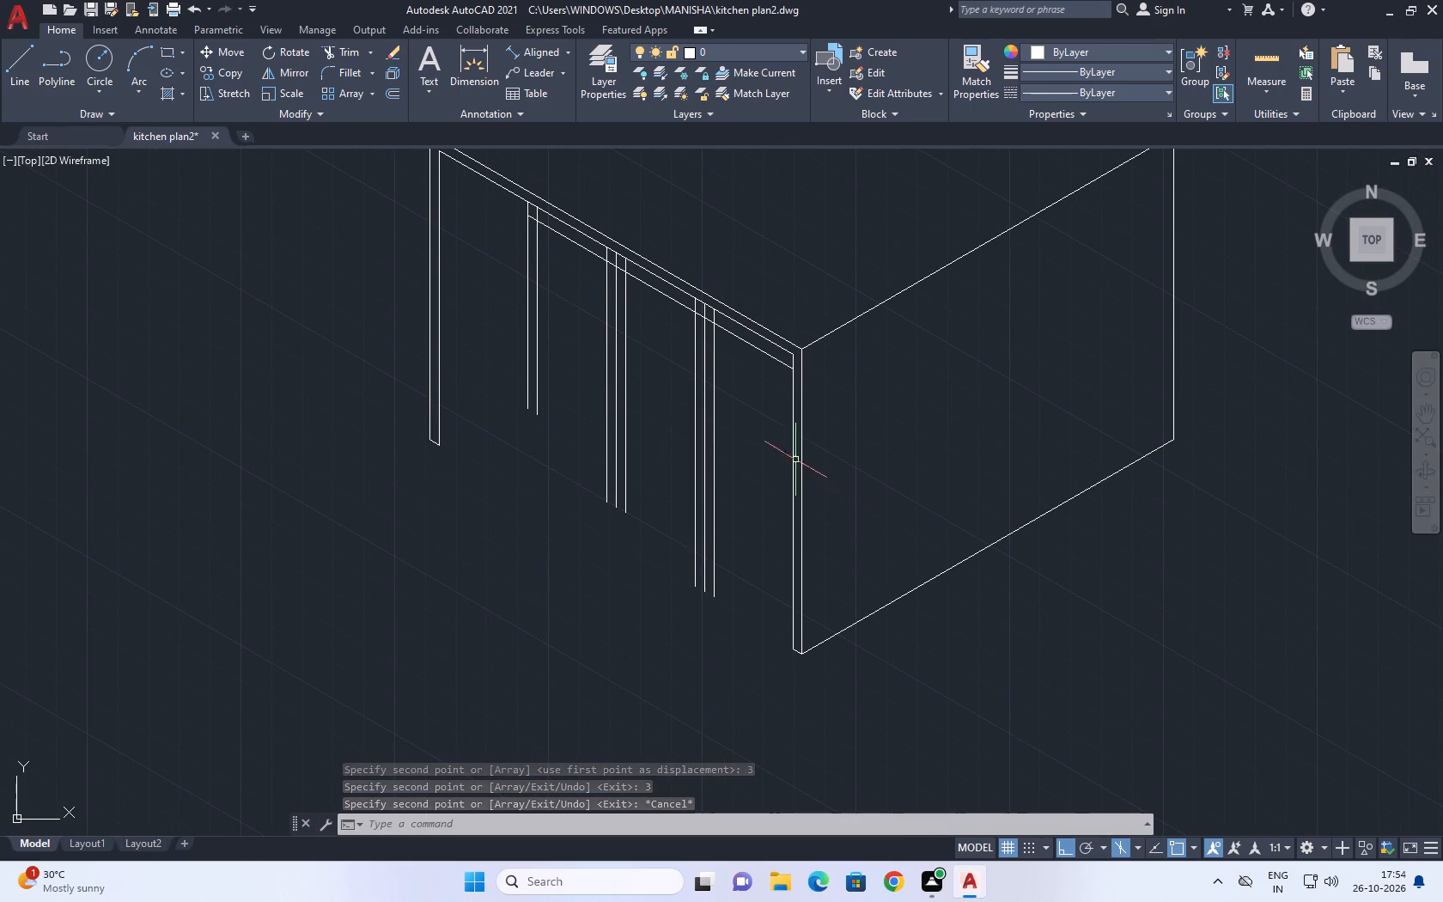
left_click(794, 458)
type("co")
key("space")
left_click(790, 466)
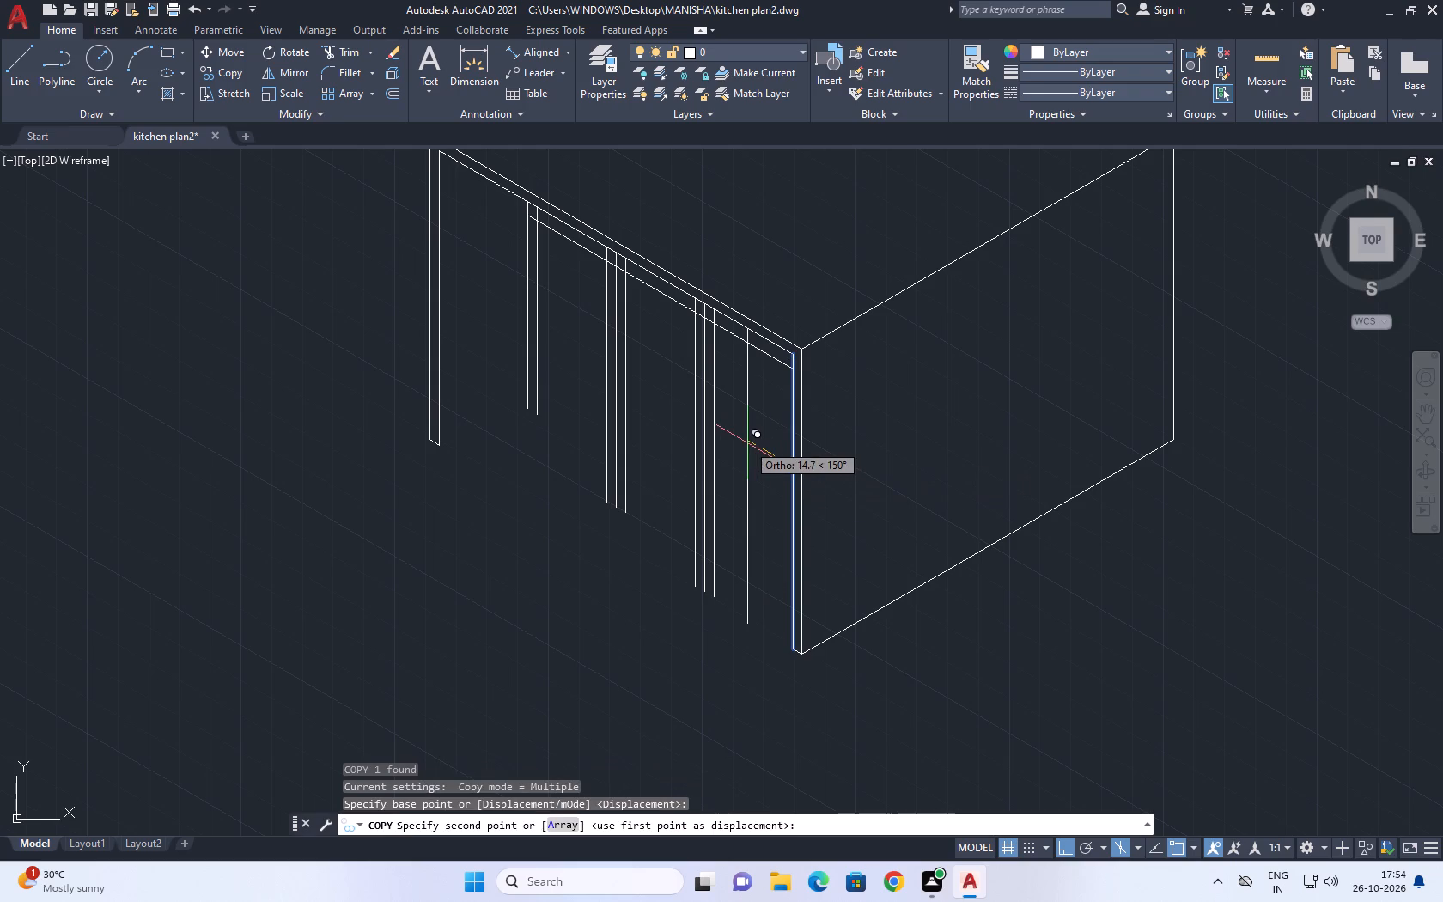
type("3")
key("space")
middle_click_drag(744, 430, 769, 476)
key("Escape")
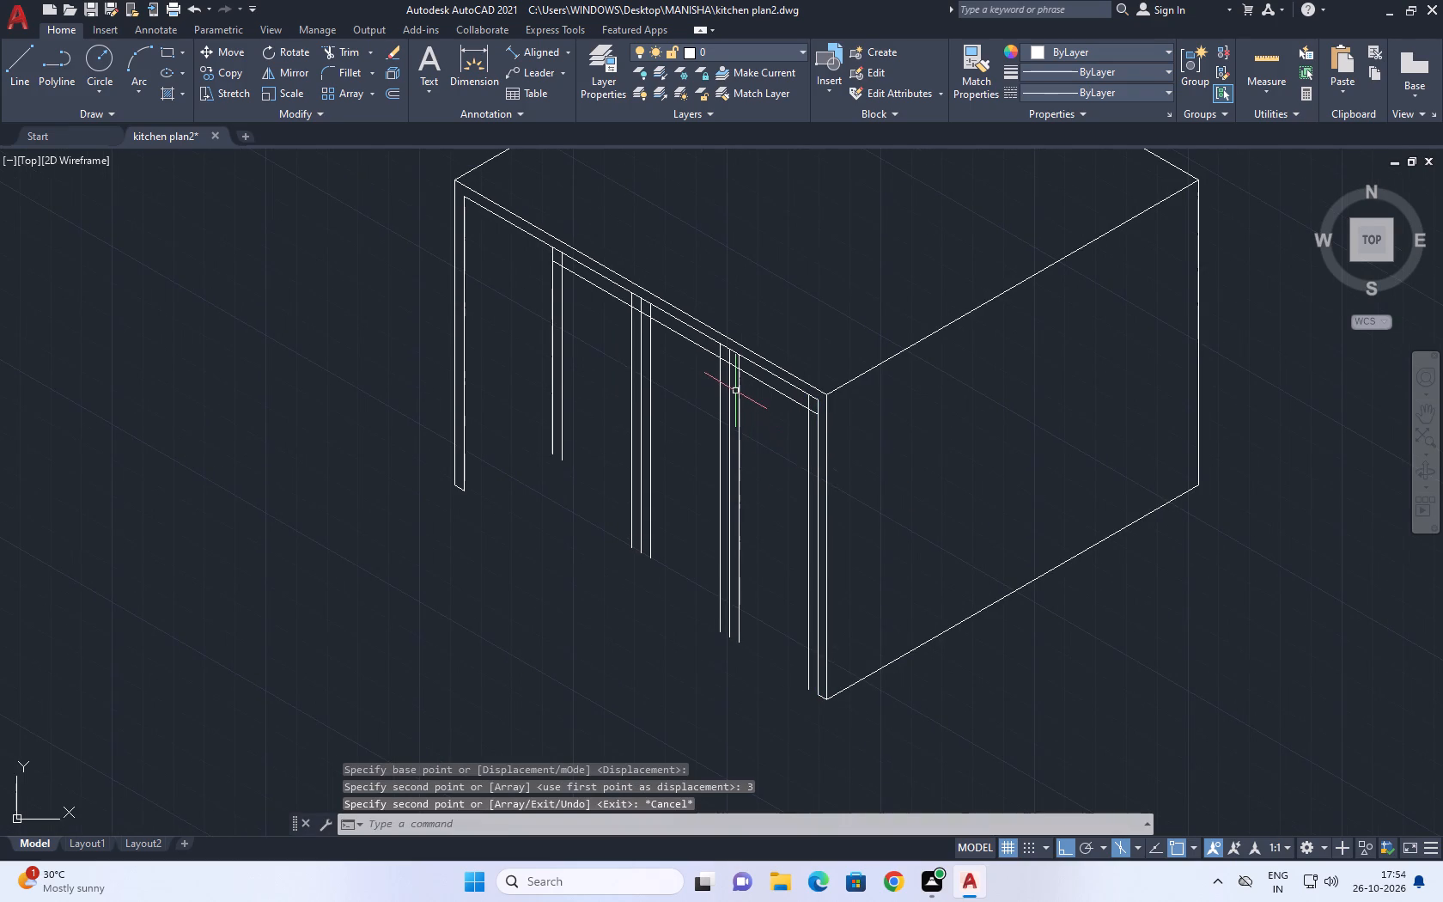
Trim the overlapping rail and vertical line ends at both upper corners of the panel nearest the front corner.
type("tr")
key("space")
scroll(735, 380, "up", 3)
left_click(734, 353)
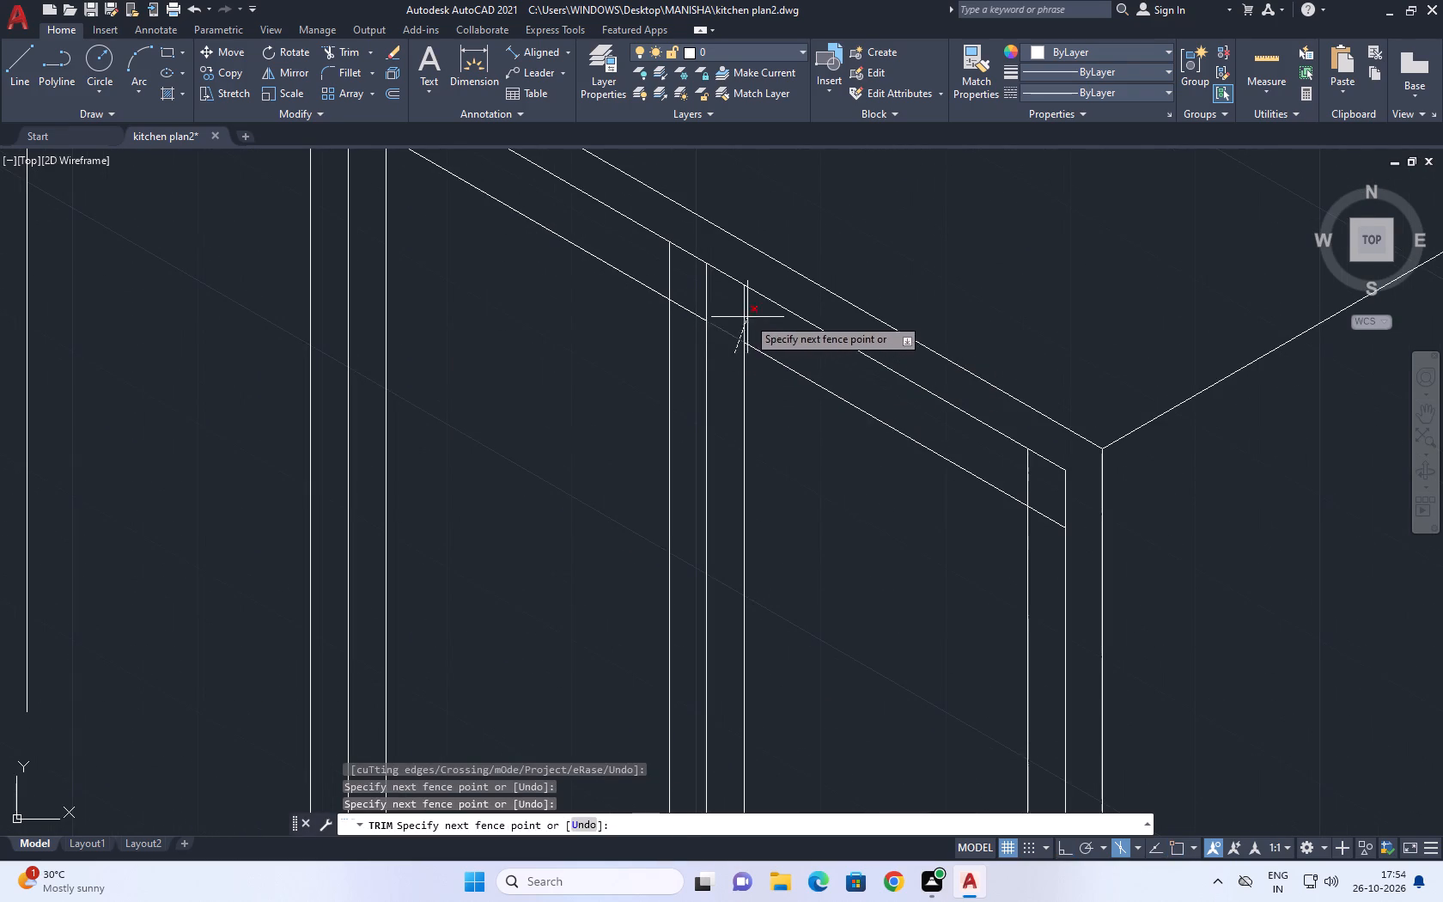
left_click(748, 316)
scroll(1030, 487, "up", 2)
left_click(1083, 590)
left_click(996, 440)
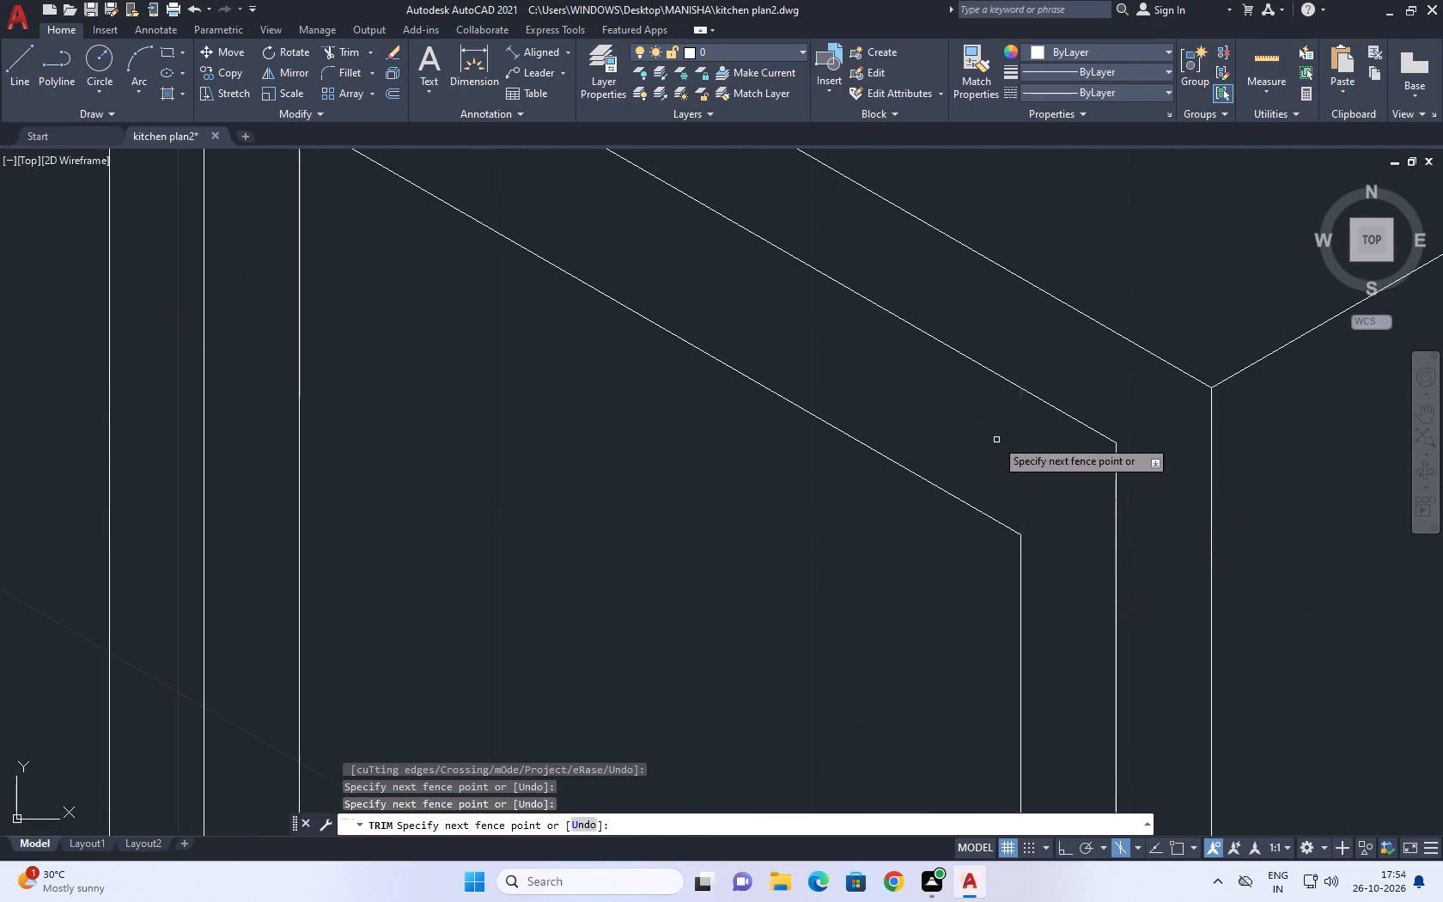
Trim the overlapping rail and vertical line ends at both upper corners of the middle panel.
scroll(1054, 510, "down", 5)
middle_click_drag(876, 466, 877, 504)
scroll(915, 491, "up", 4)
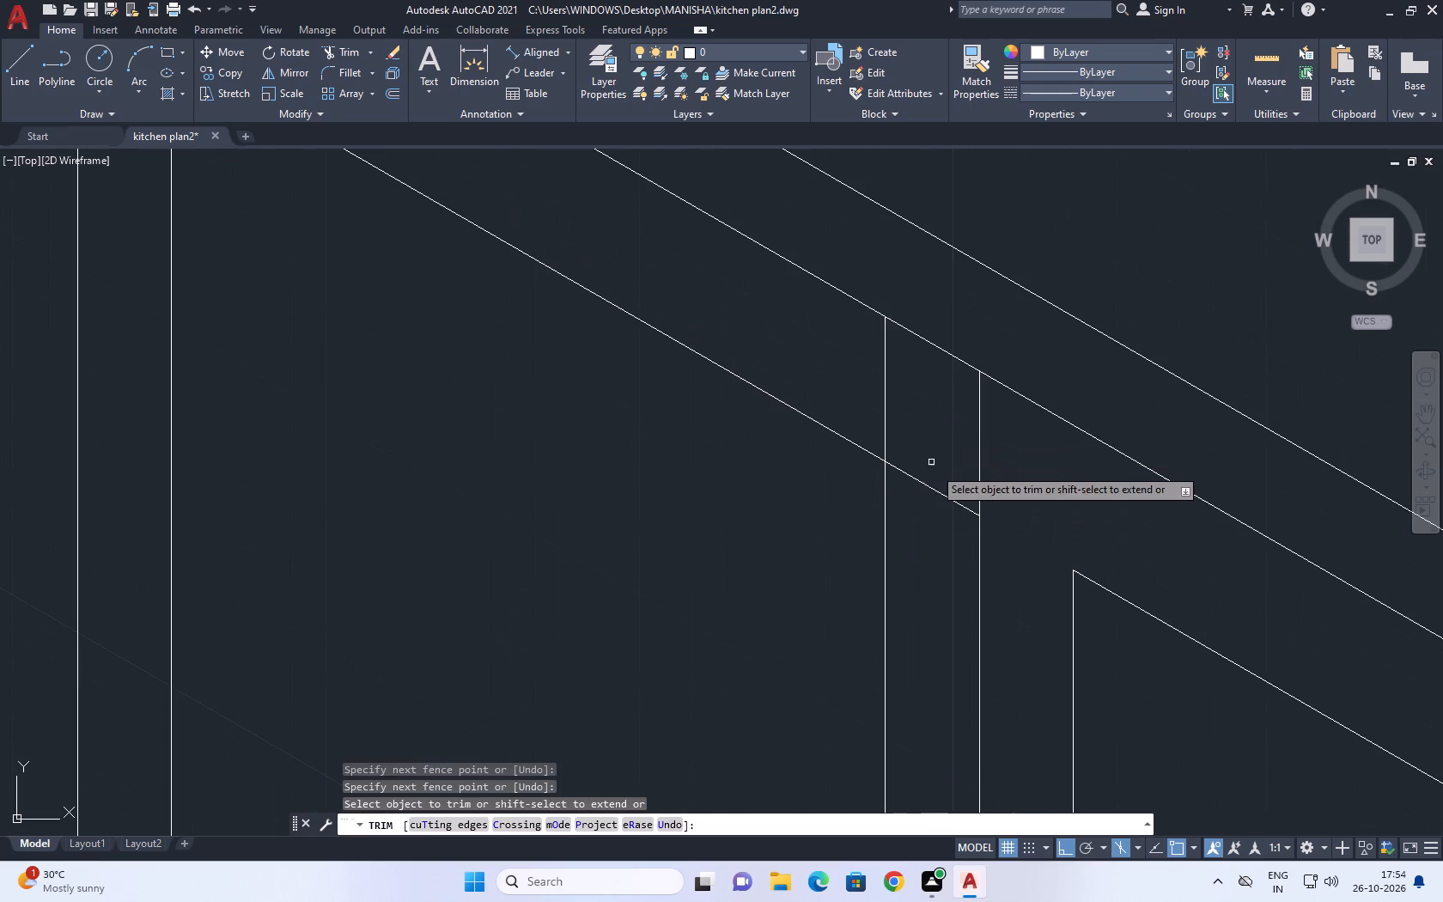
left_click_drag(945, 531, 929, 501)
left_click(874, 376)
left_click(933, 515)
scroll(943, 522, "down", 5)
scroll(943, 529, "up", 1)
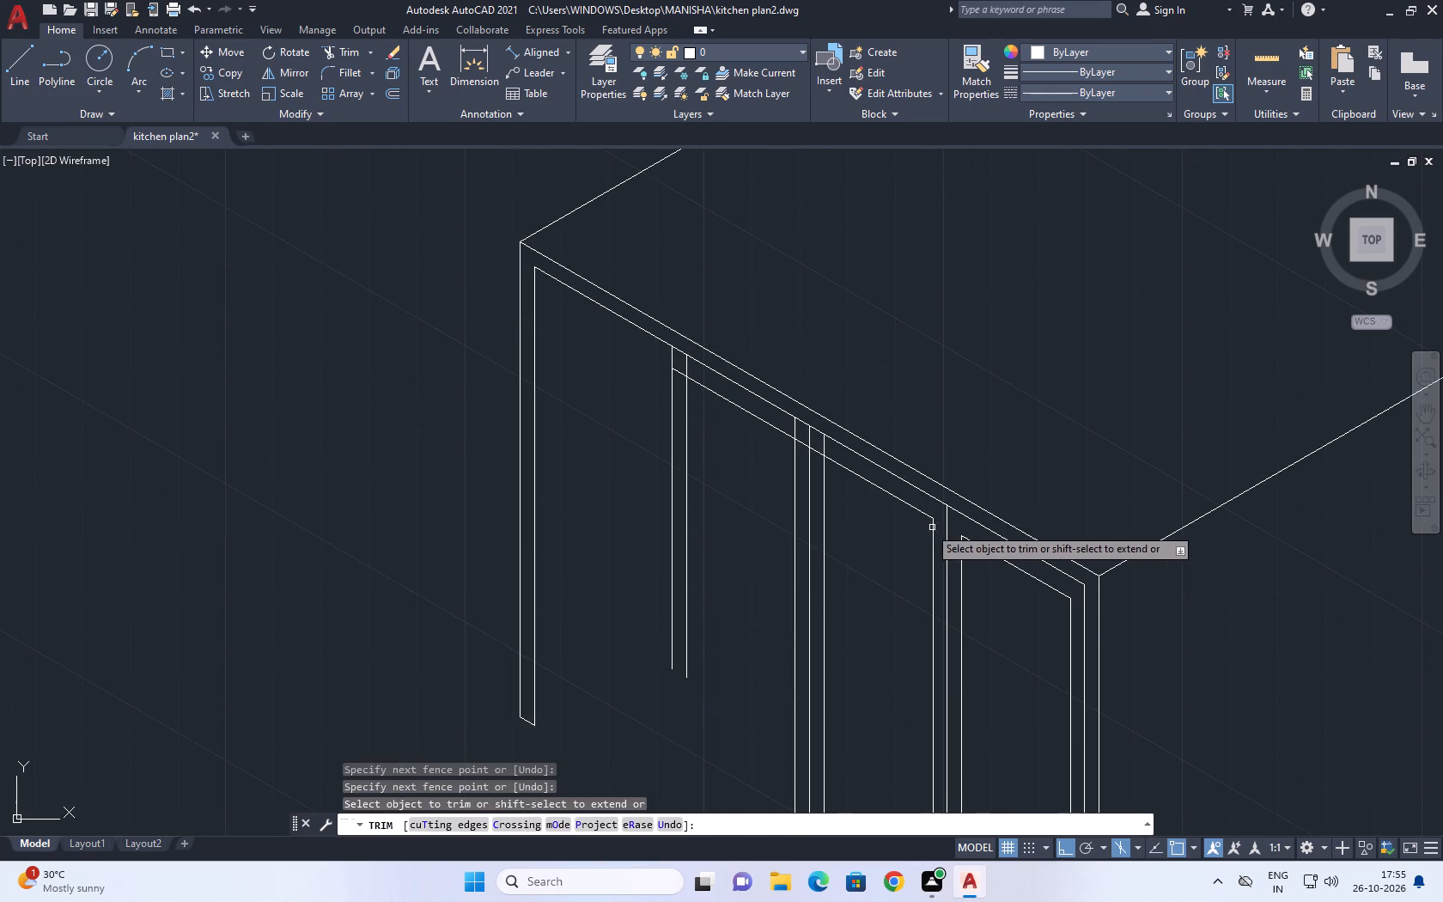
scroll(813, 451, "up", 4)
left_click(834, 487)
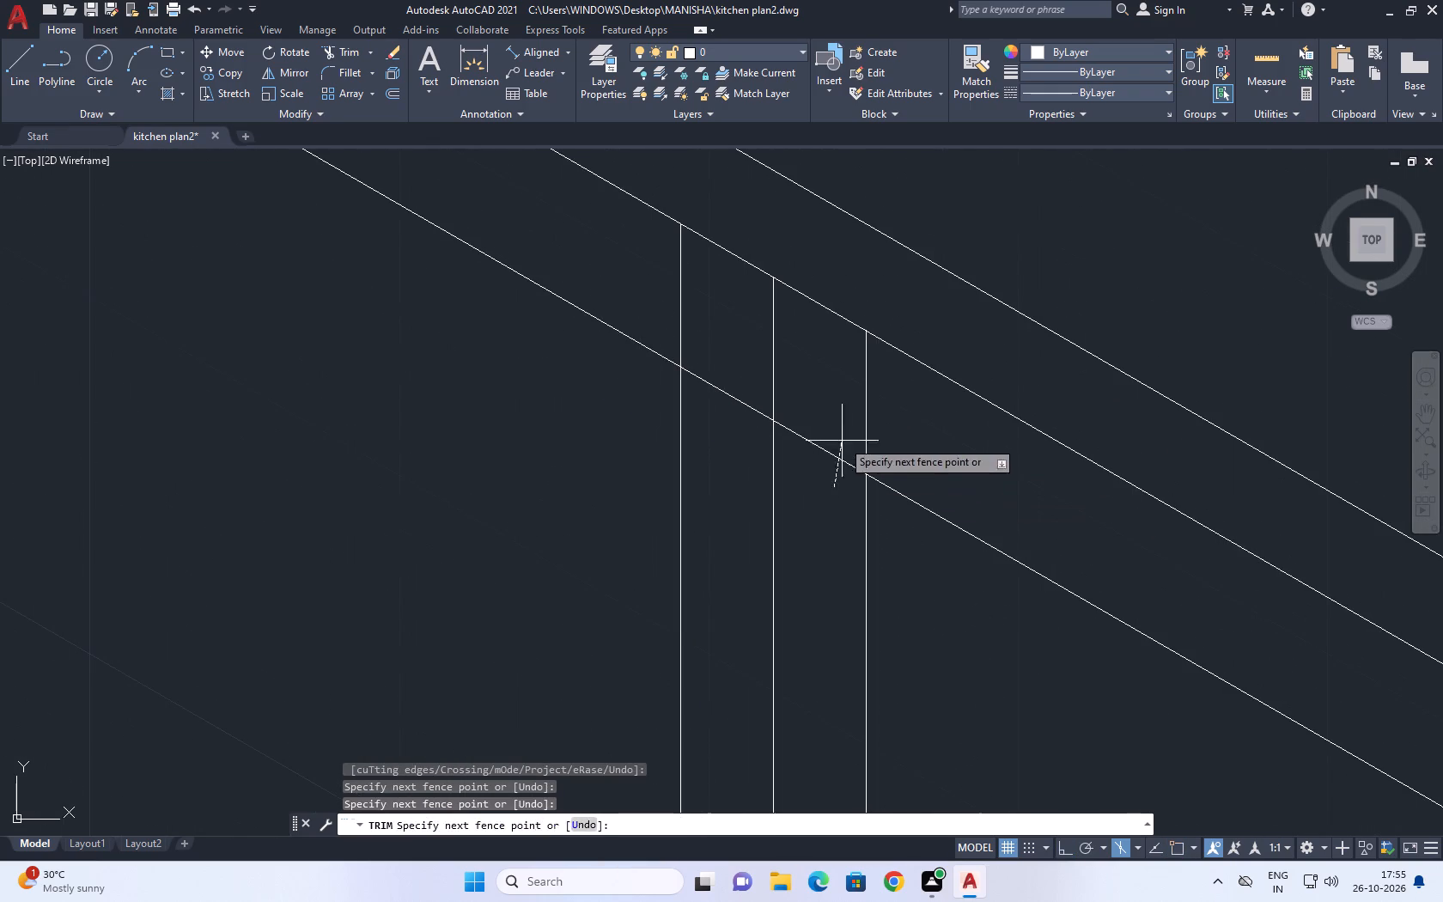
left_click(889, 424)
Trim the overlapping rail and vertical line ends at both upper corners of the panel between the first and middle dividers.
middle_click_drag(678, 330, 798, 469)
left_click(871, 562)
left_click(783, 430)
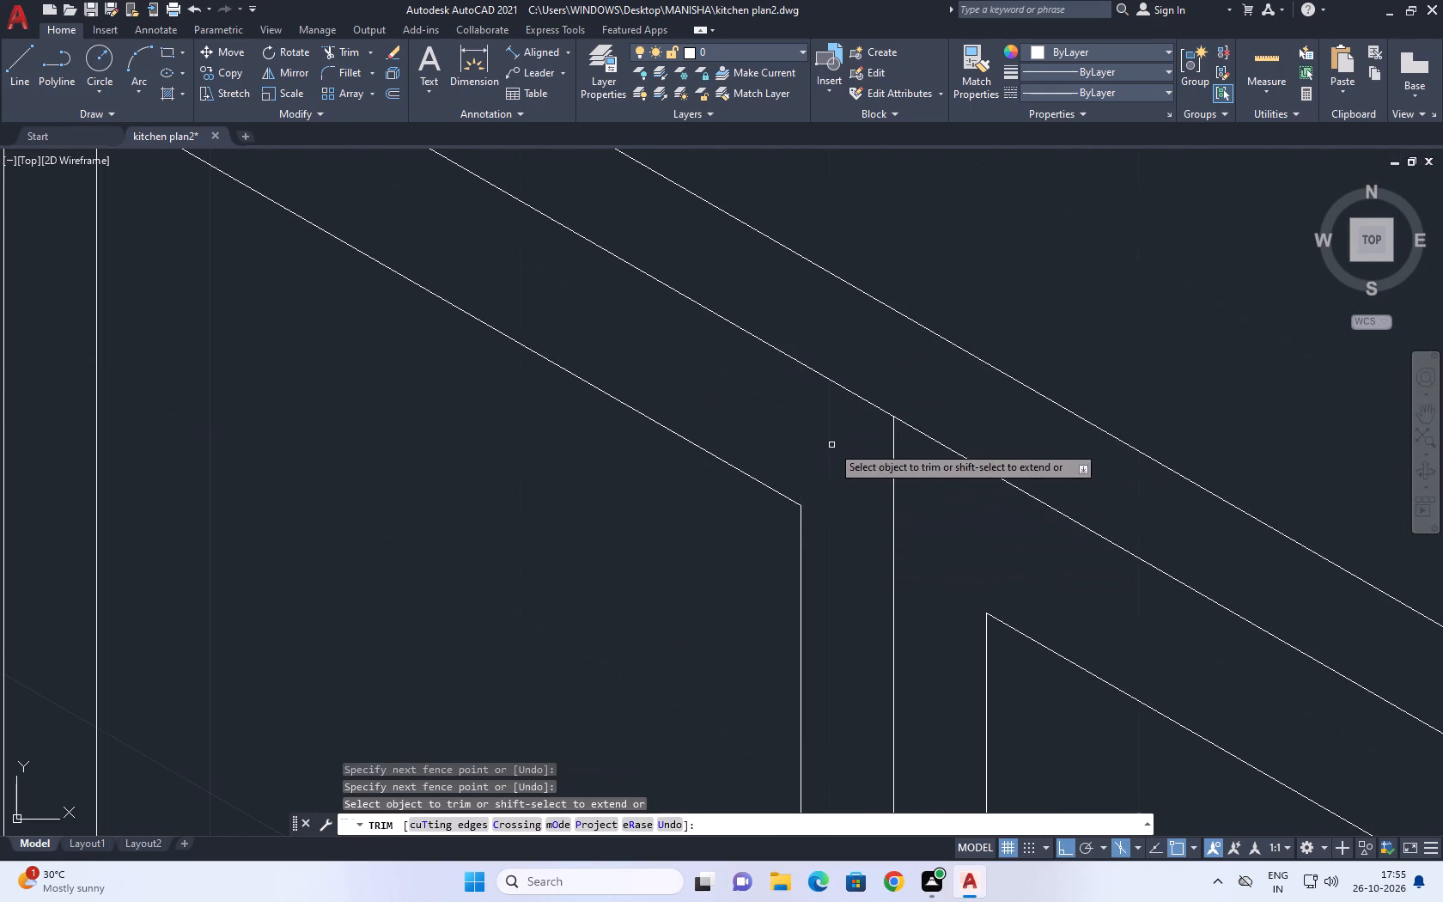
scroll(837, 455, "down", 4)
scroll(709, 393, "up", 5)
left_click(725, 424)
left_click_drag(802, 379, 811, 381)
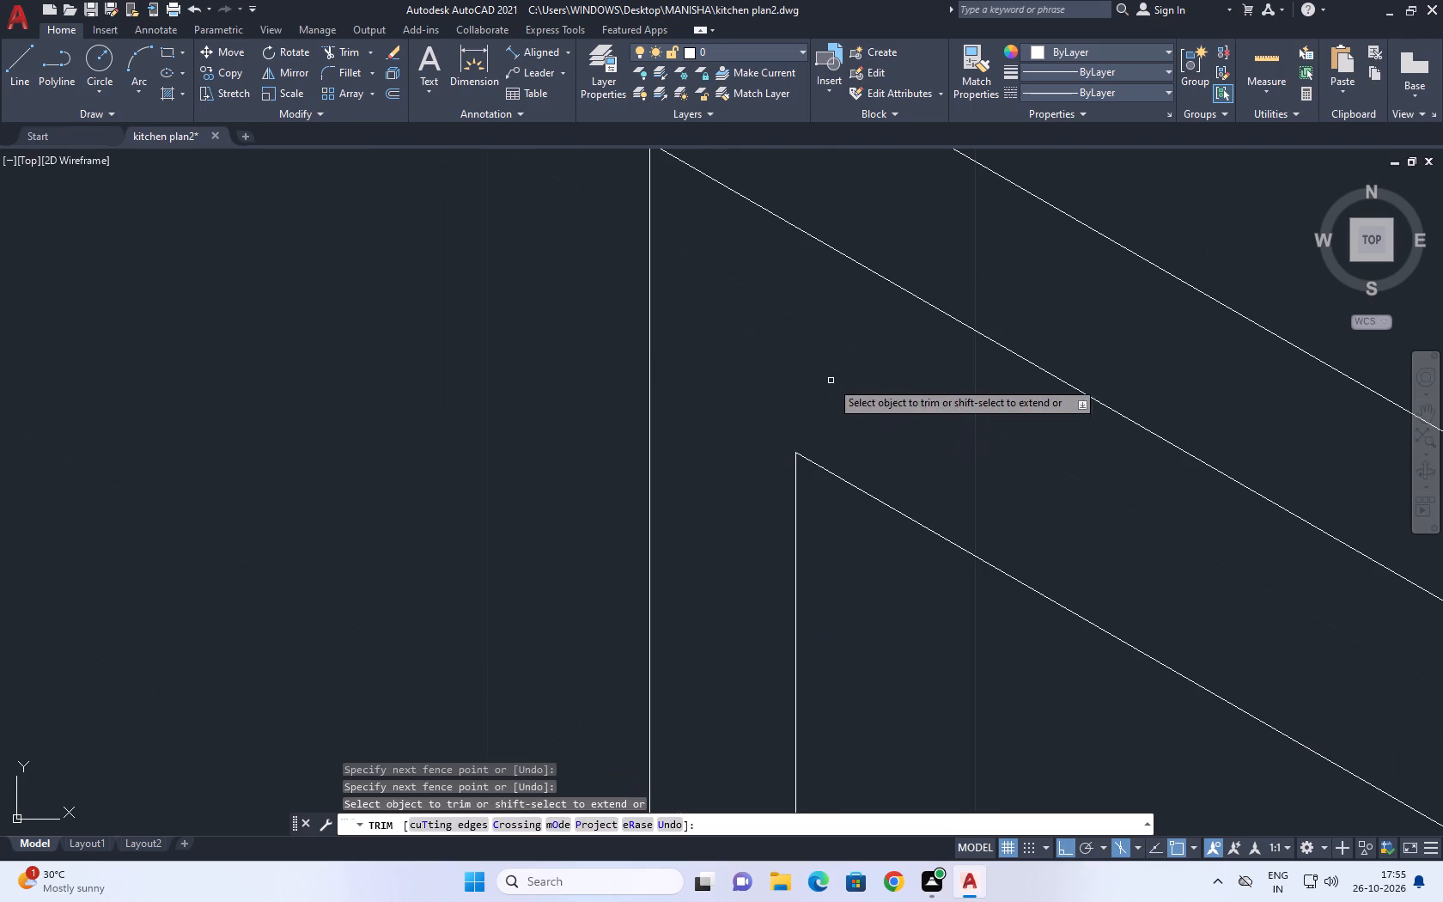
right_click(841, 377)
left_click(866, 404)
Copy the inner top frame line straight down to about three-quarters of the left face's height as a bottom line.
scroll(850, 400, "down", 5)
middle_click_drag(945, 415, 814, 314)
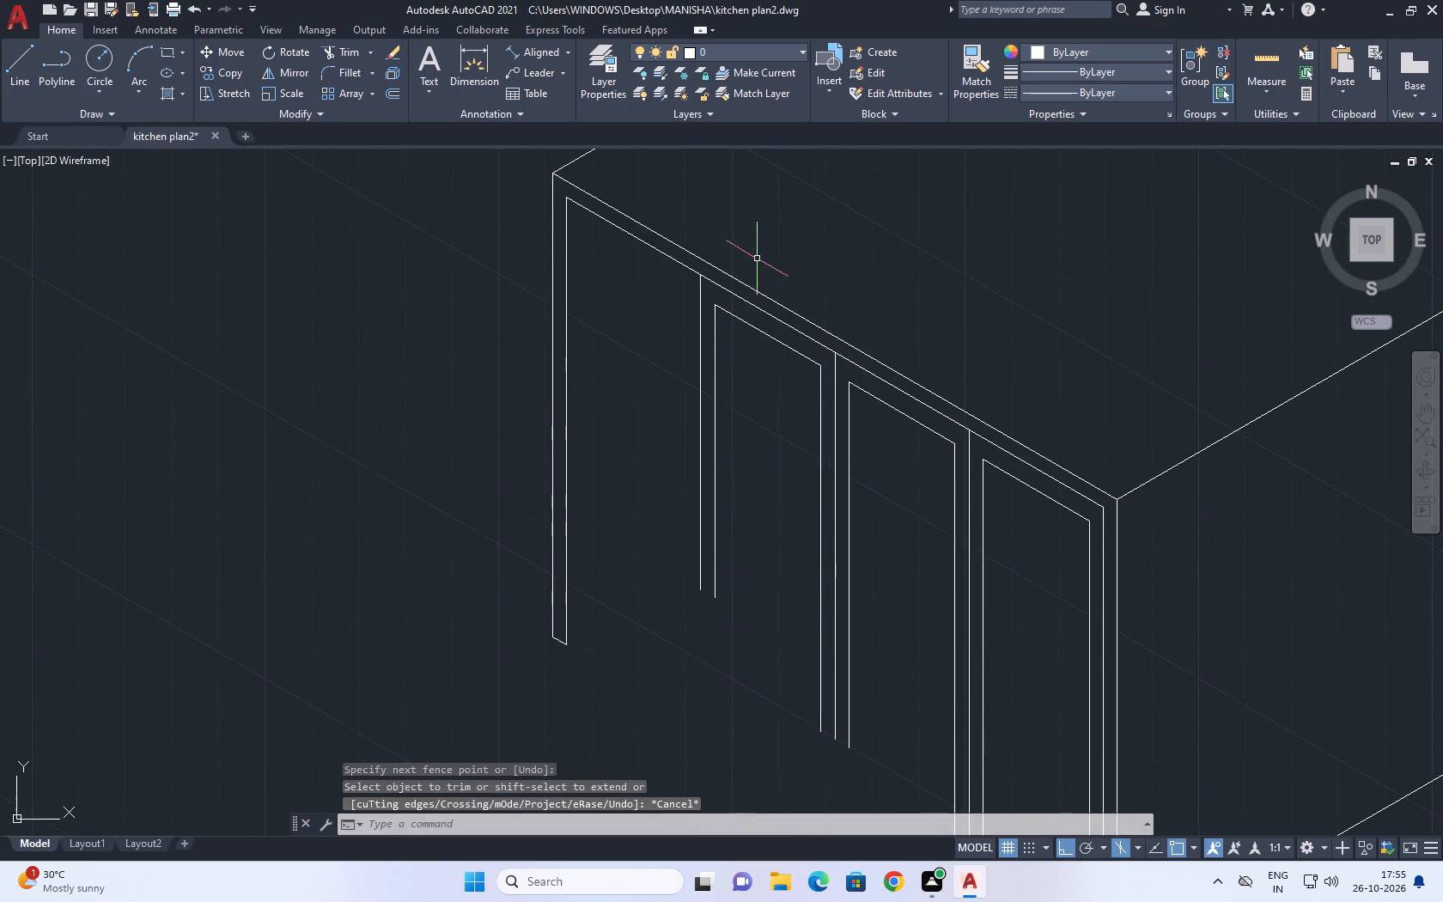
scroll(804, 352, "down", 3)
middle_click_drag(837, 395, 728, 397)
scroll(727, 393, "up", 2)
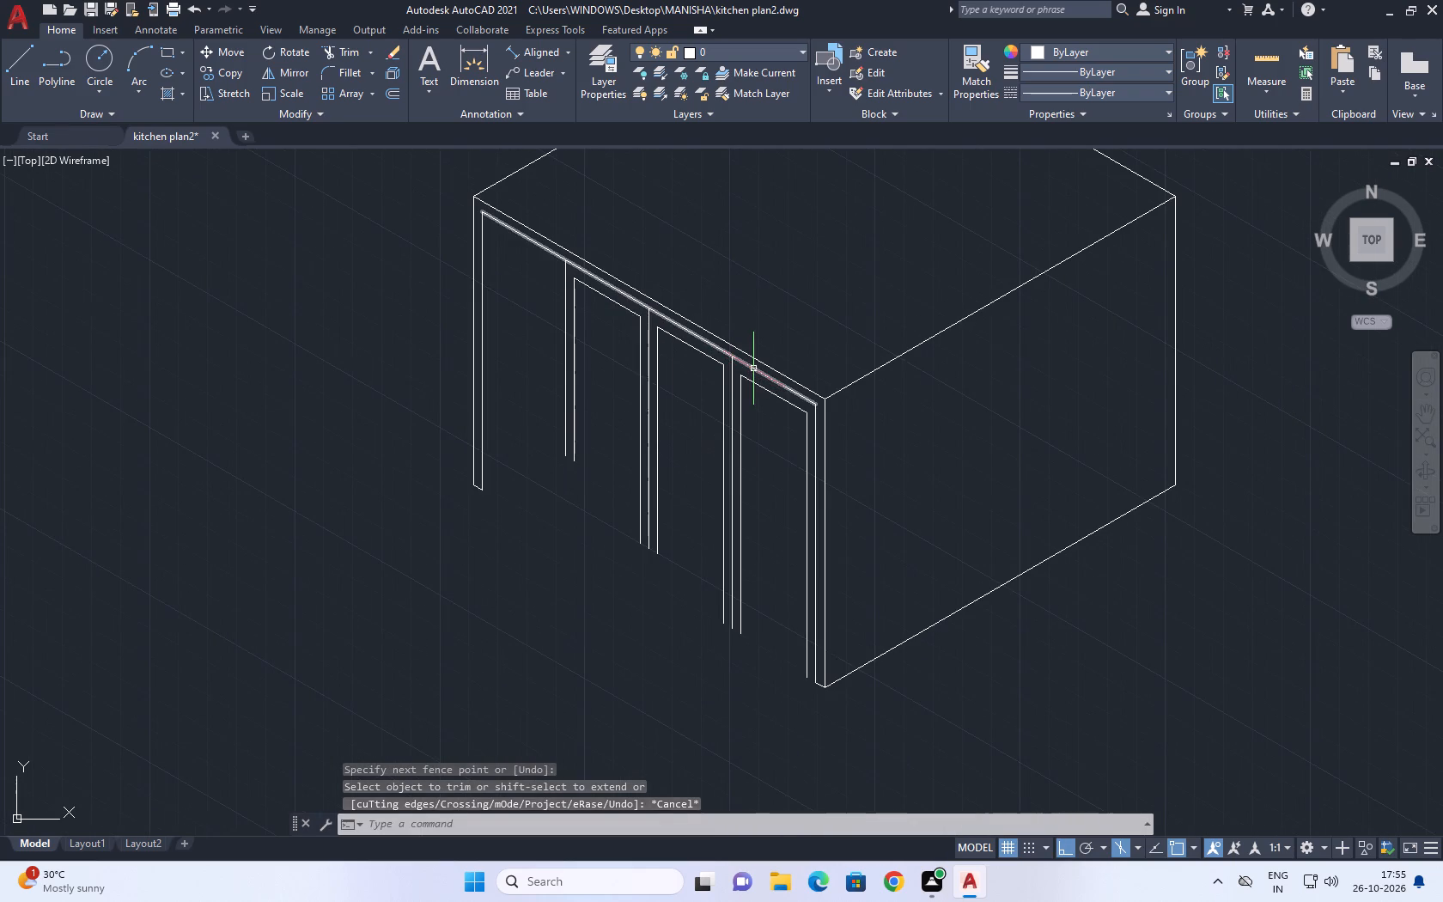
left_click(753, 369)
middle_click_drag(748, 369, 484, 360)
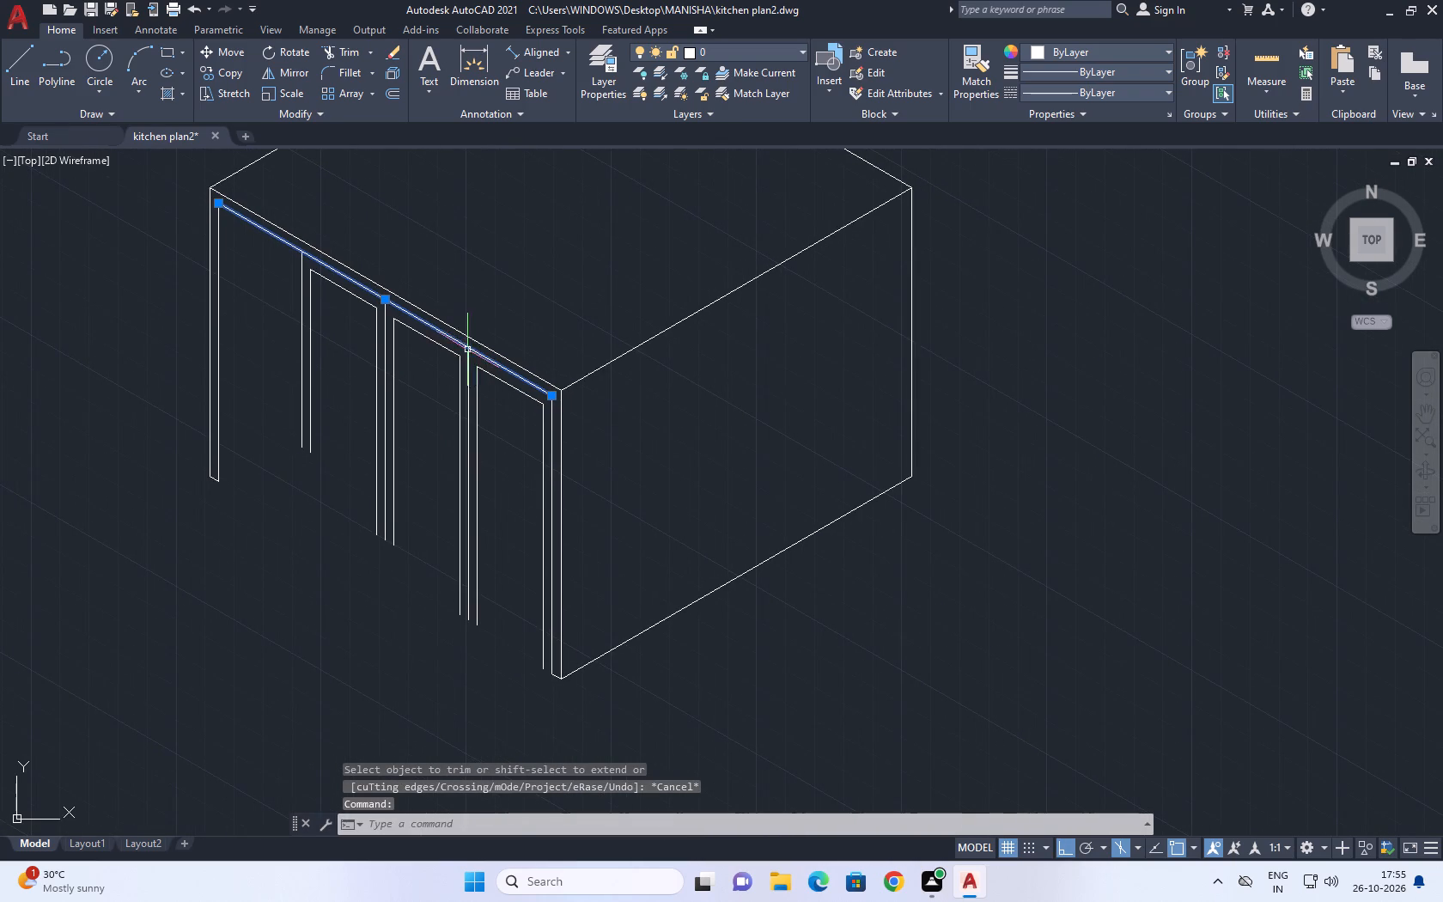
middle_click_drag(489, 323, 517, 496)
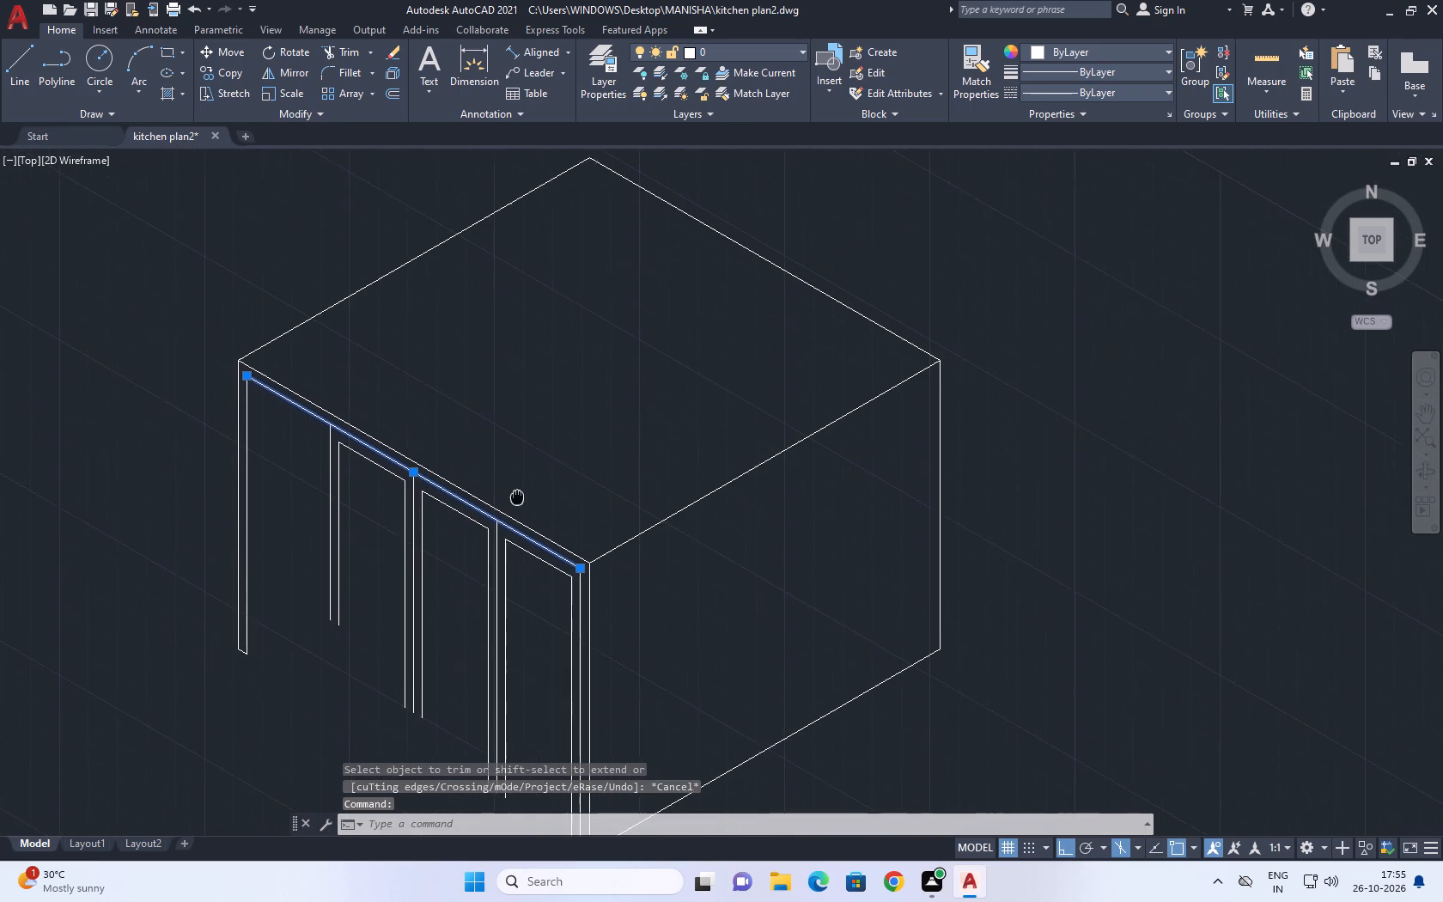
middle_click_drag(517, 496, 521, 498)
key("c")
key("o")
key("space")
middle_click_drag(534, 572, 612, 272)
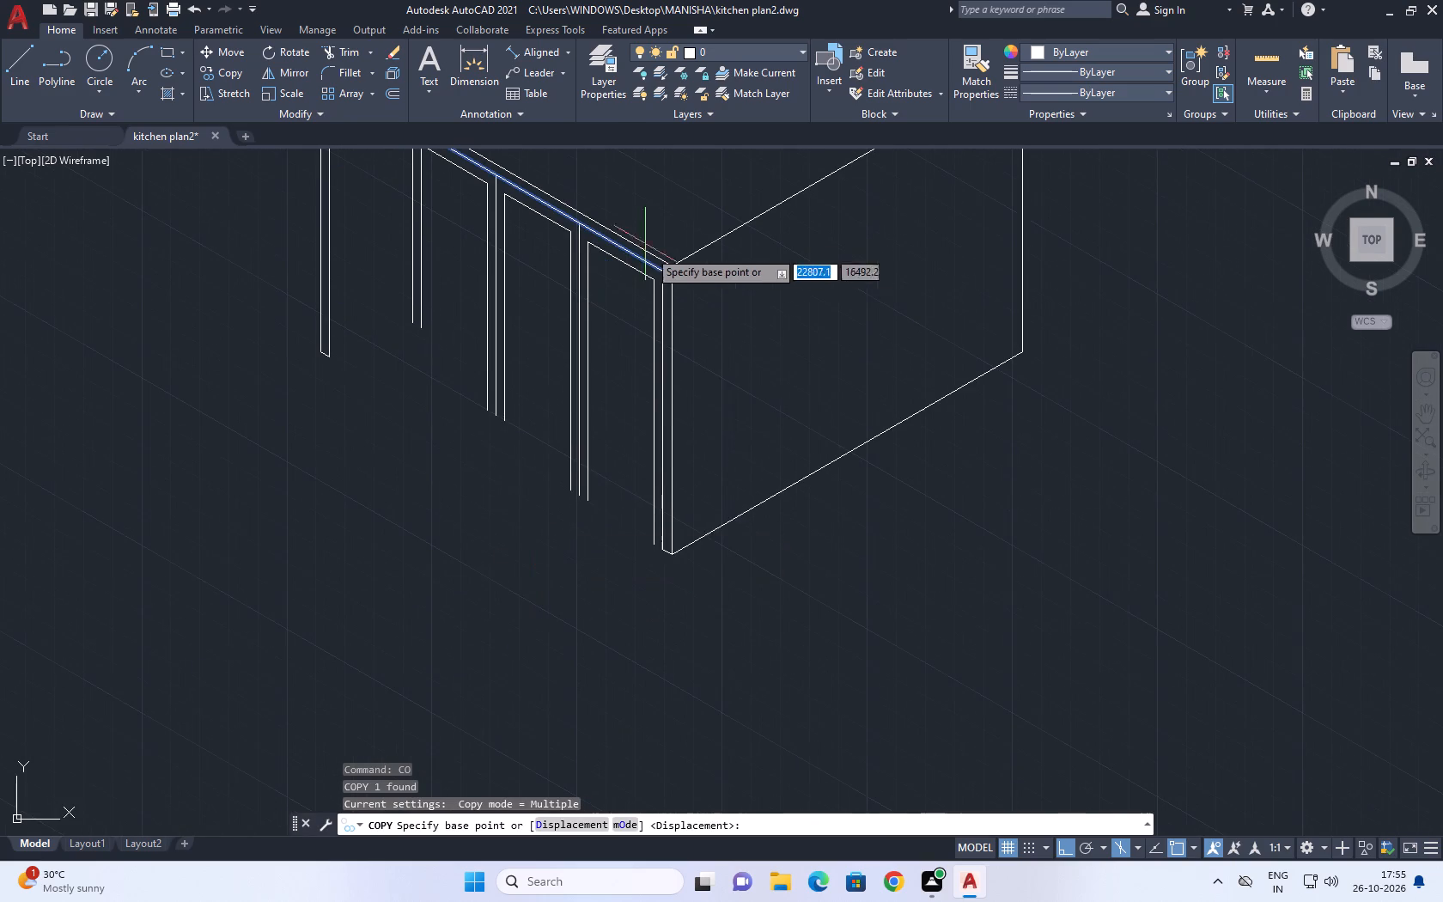
left_click(662, 276)
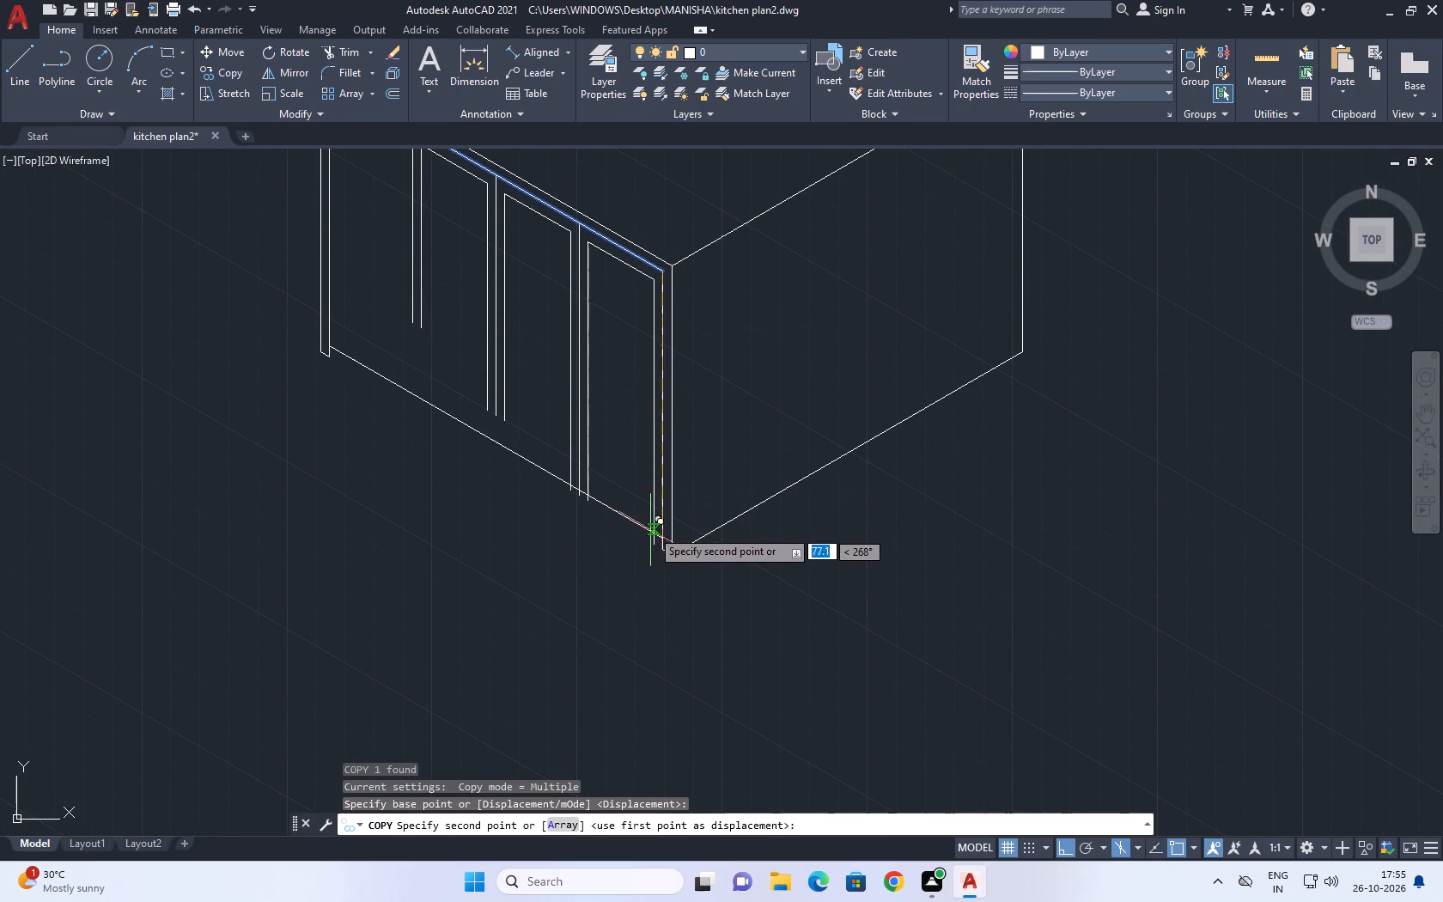
left_click(660, 485)
key("Escape")
Extend the first divider's two lines down to the new bottom line.
middle_click_drag(518, 358, 636, 423)
type("ex")
key("space")
scroll(692, 454, "up", 1)
left_click(429, 259)
left_click(489, 312)
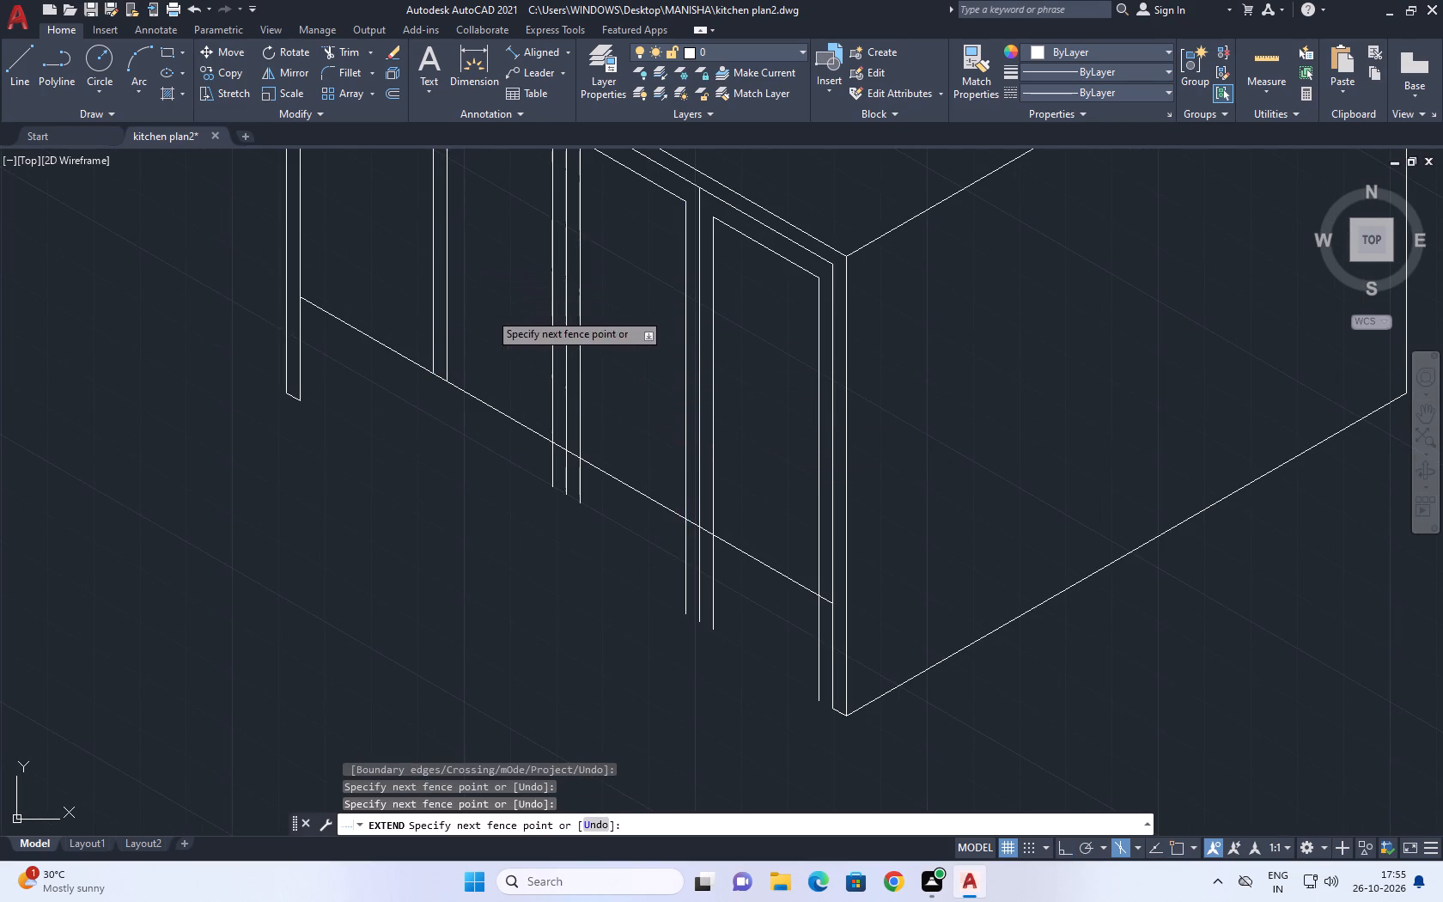
key("Escape")
Trim the bottom line outside the first divider and the middle and third divider ends hanging below it.
type("tr")
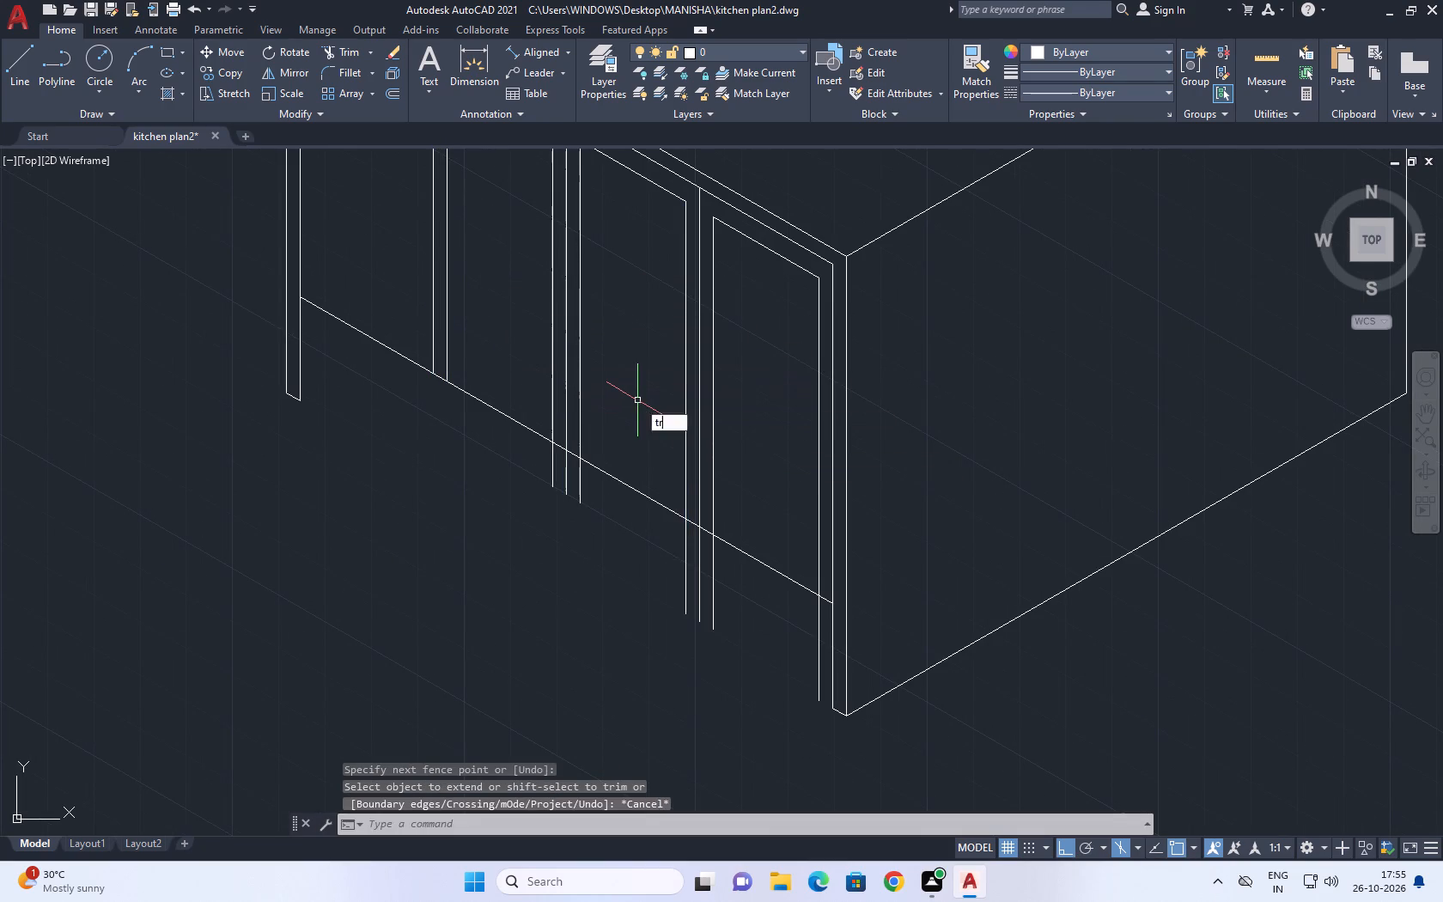
key("space")
left_click(423, 294)
left_click(405, 381)
left_click_drag(468, 437, 475, 425)
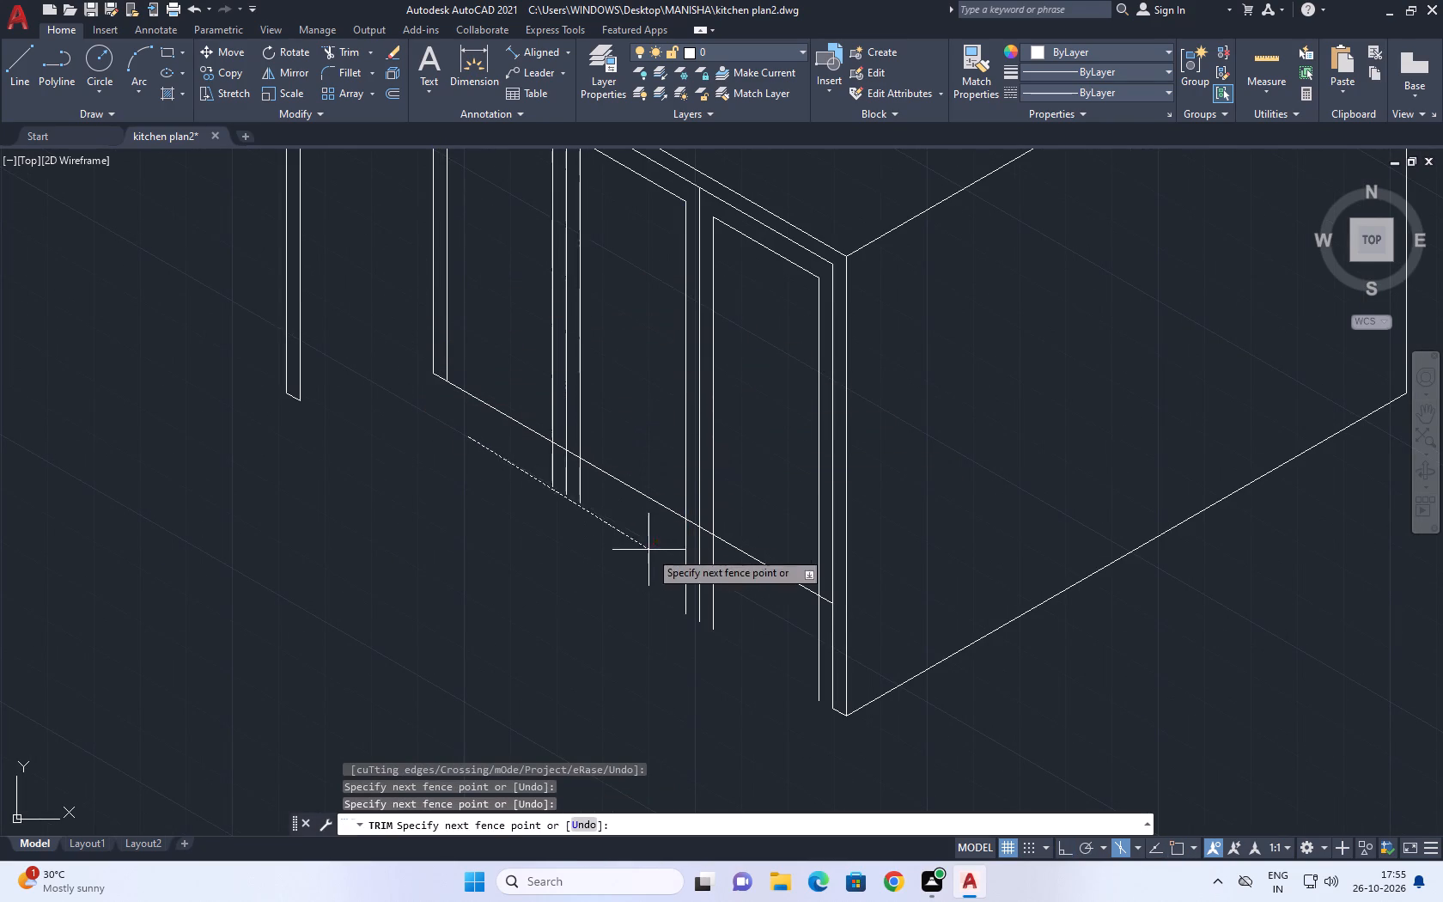
left_click(724, 585)
key("Escape")
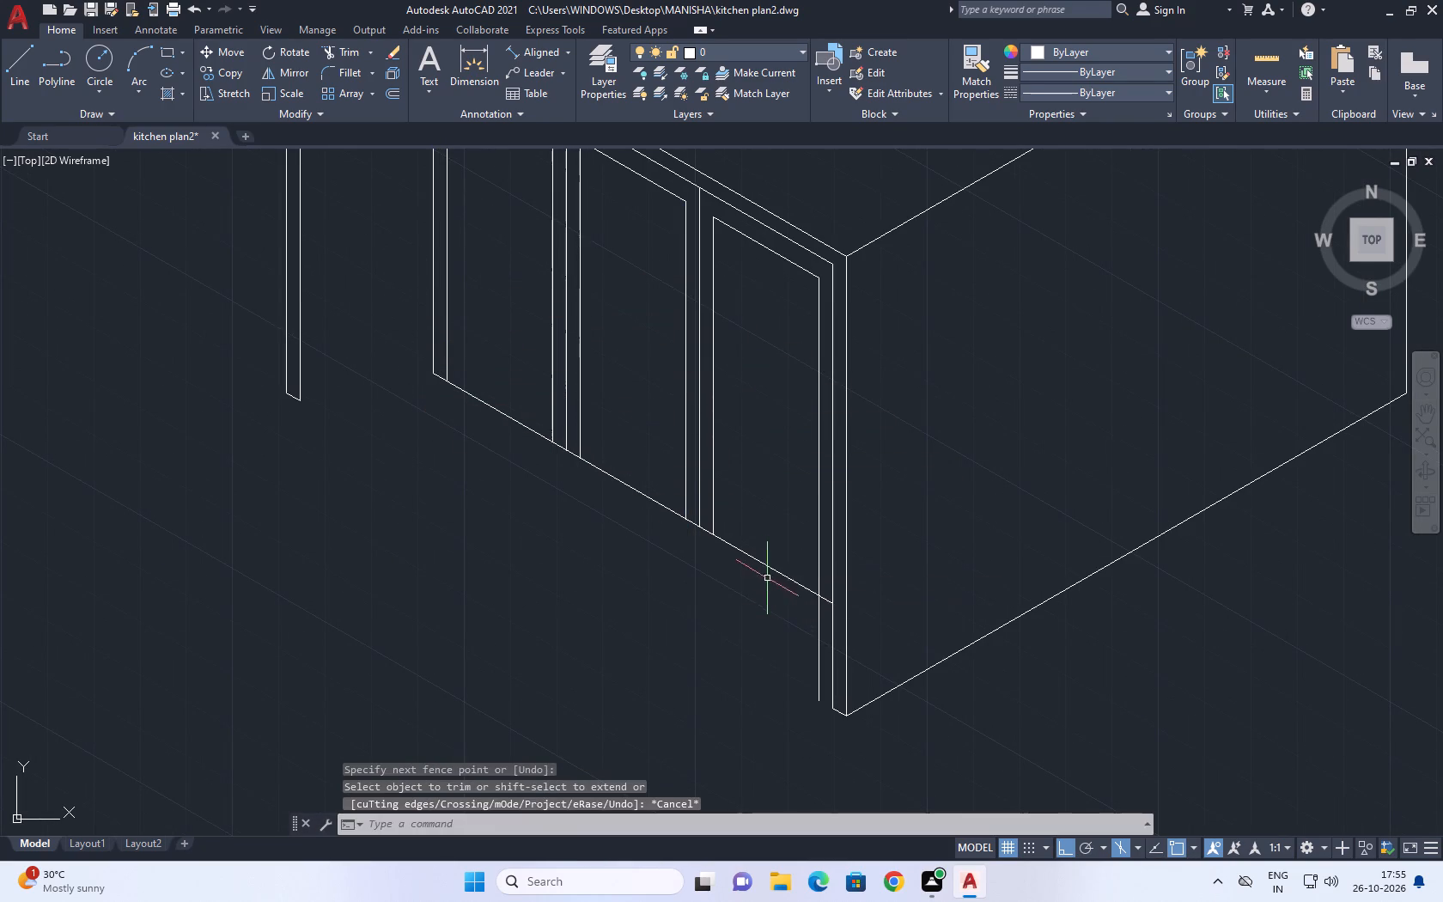
Trim the short end of the bottom line between the two inner vertical lines near the front corner.
middle_click_drag(868, 585, 799, 537)
key("space")
scroll(721, 559, "up", 2)
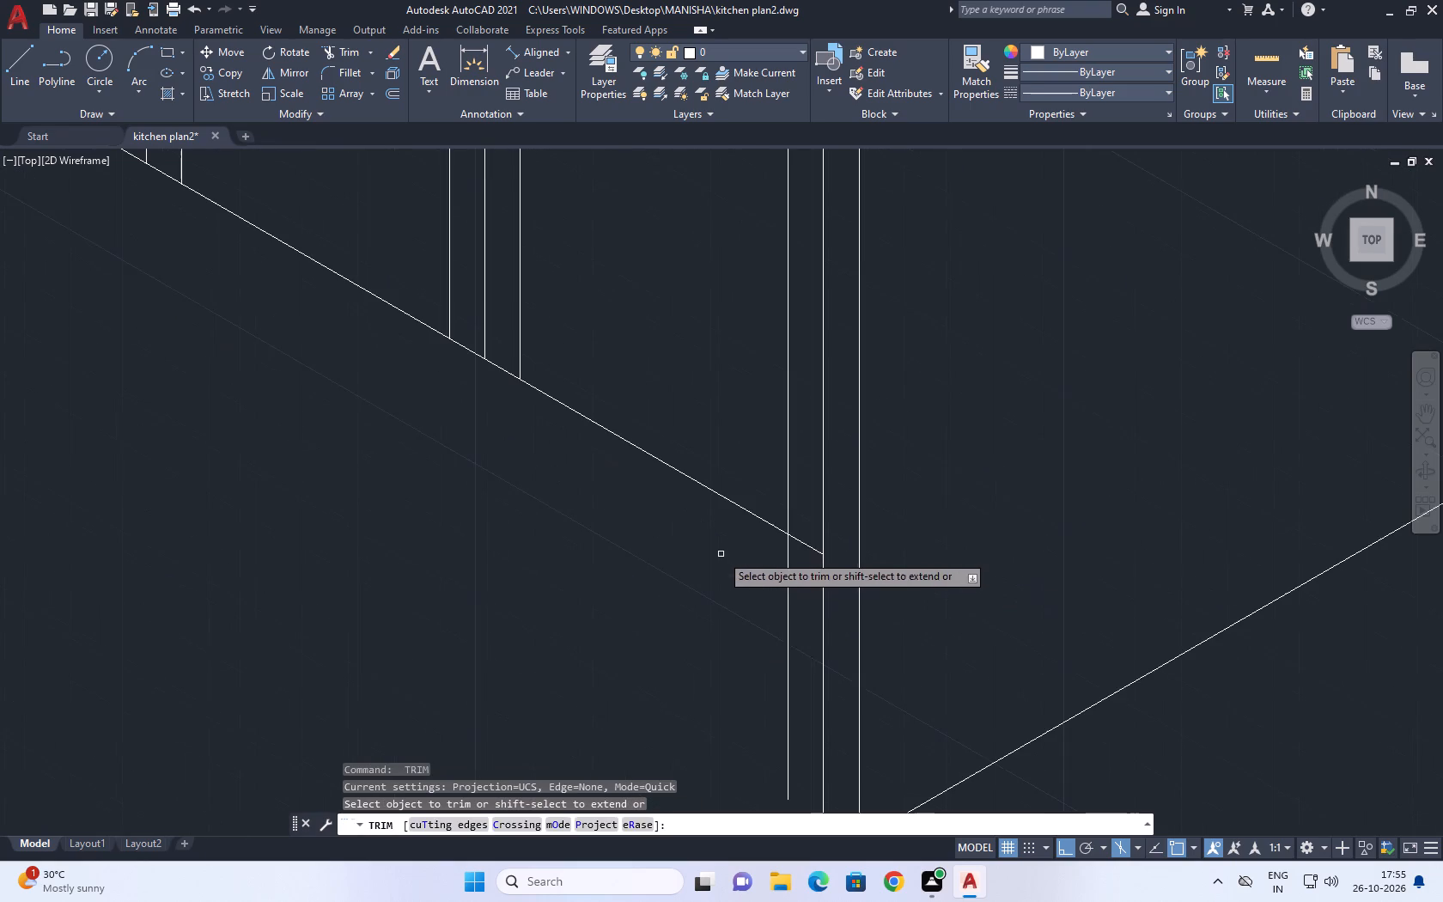
left_click(803, 539)
key("Escape")
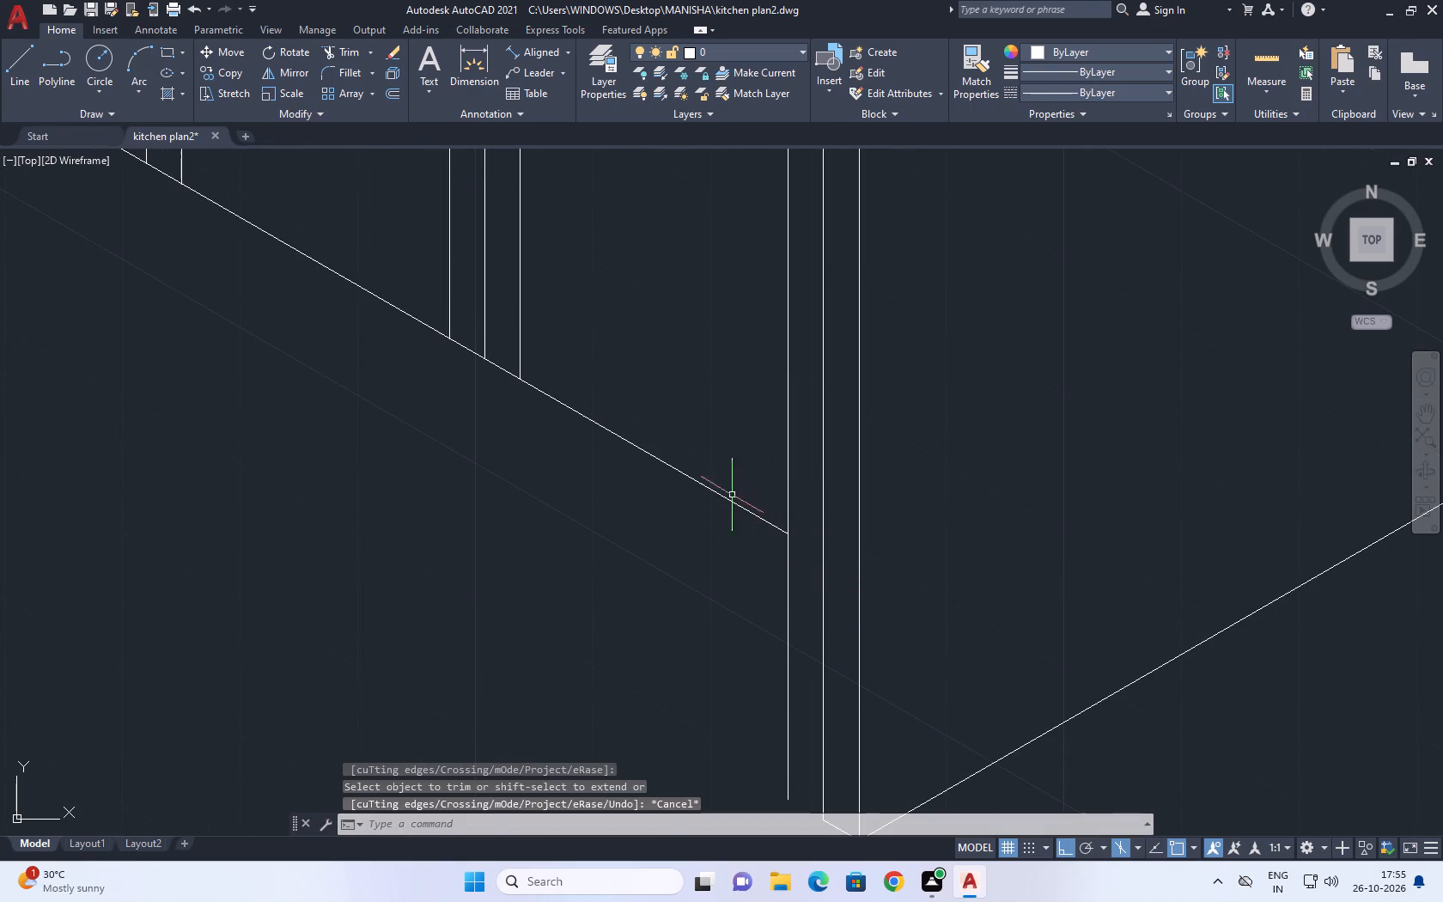
Copy the bottom line 3 upward to form the bottom rail of the panels.
left_click(734, 493)
left_click(685, 436)
middle_click_drag(700, 451, 719, 499)
type("co")
key("space")
left_click(725, 531)
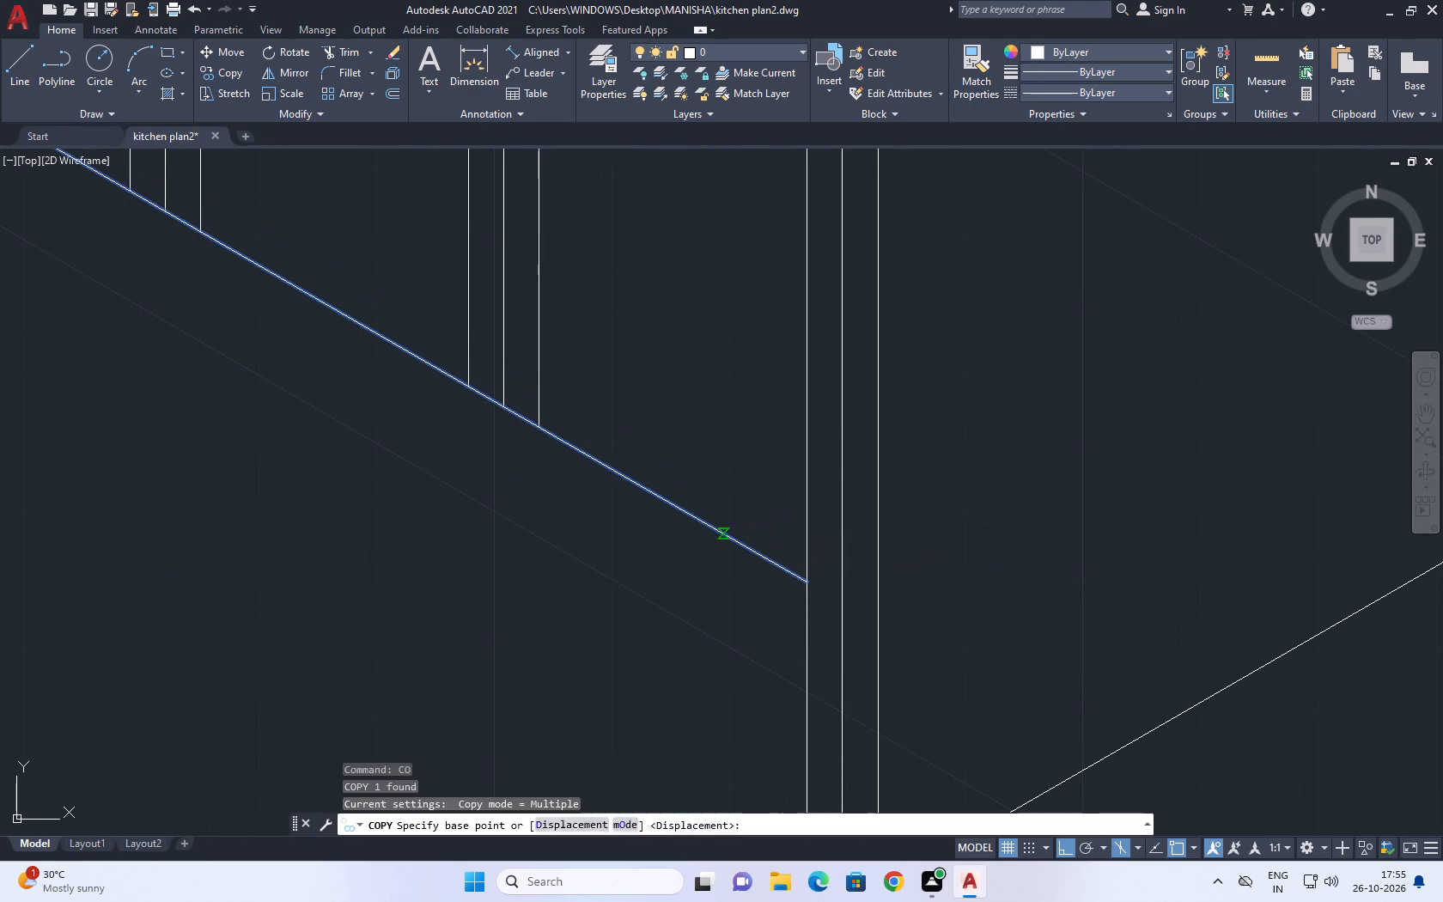
type("3")
key("space")
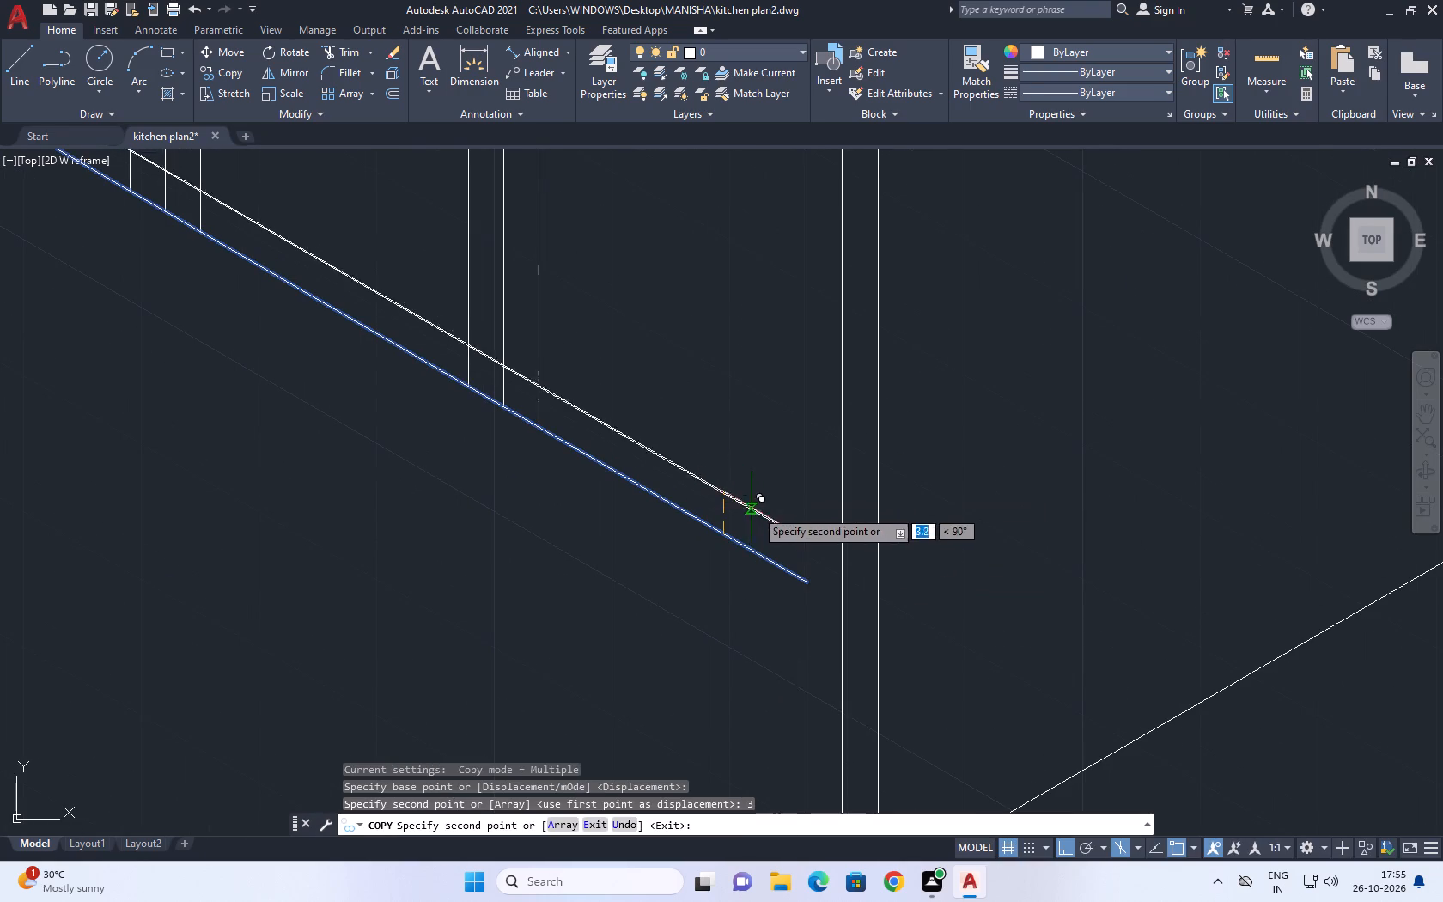
scroll(765, 522, "down", 1)
key("Escape")
Trim the bottom rail and side line overlaps on both sides of the third divider's lower end.
middle_click_drag(634, 417, 756, 525)
key("t")
type("r")
key("space")
scroll(746, 547, "up", 2)
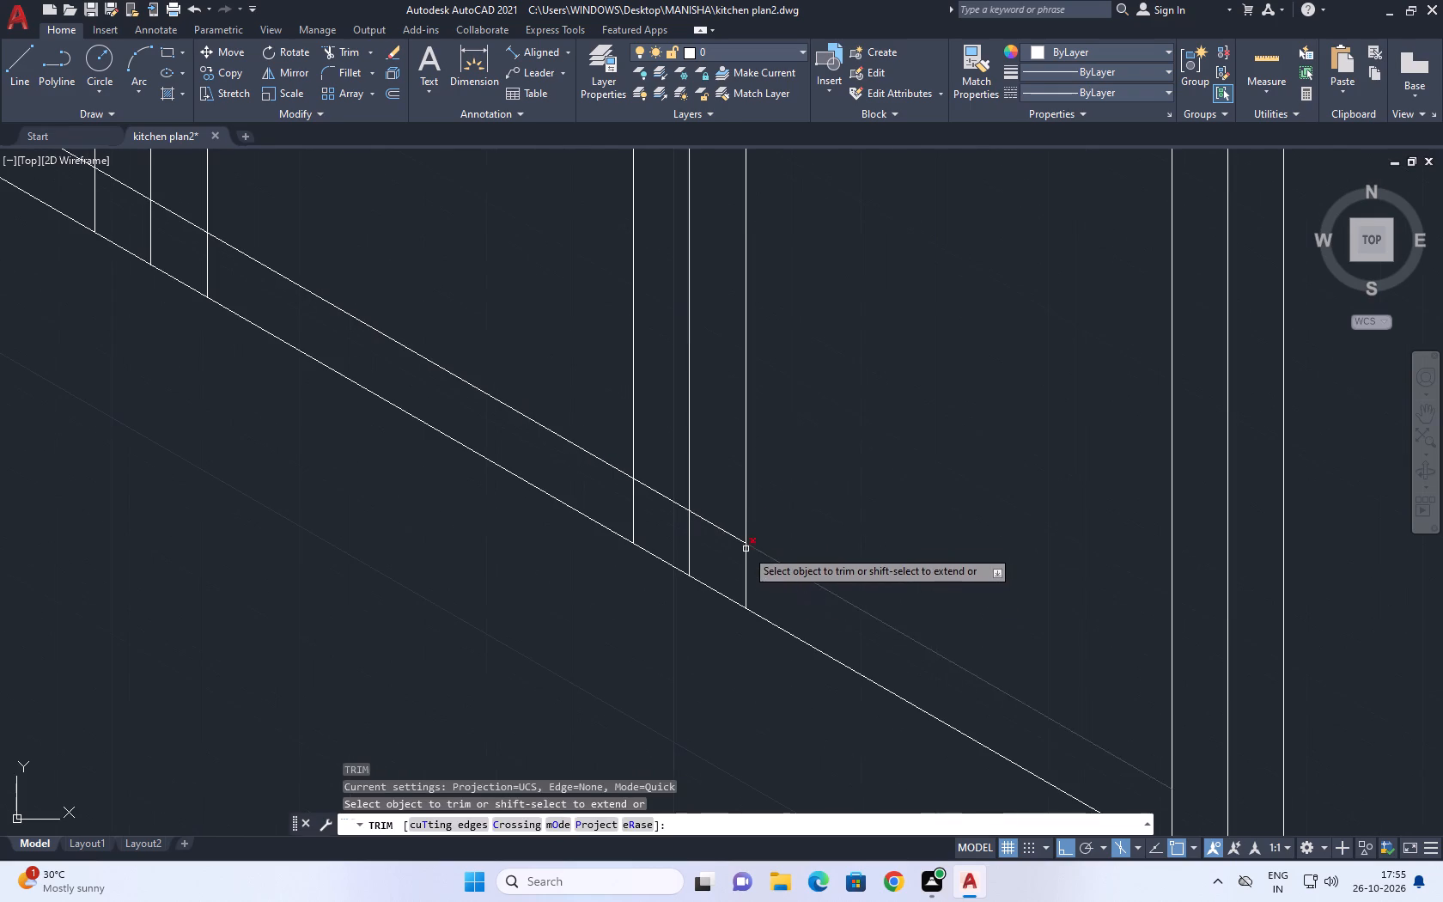
left_click(764, 599)
left_click(728, 513)
left_click(659, 478)
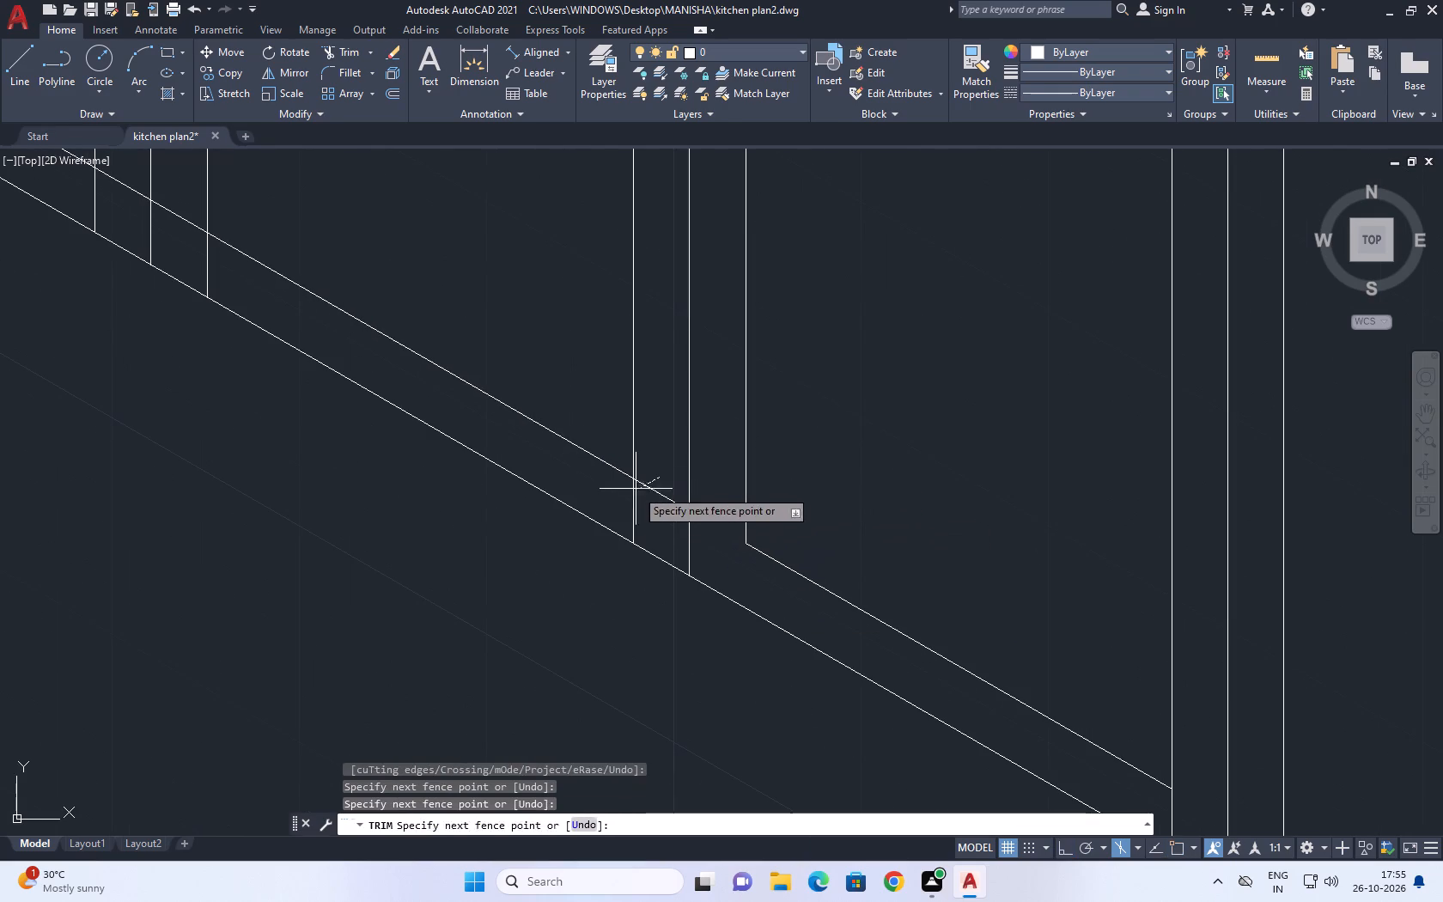
left_click(620, 493)
Trim the bottom rail and side line overlaps on both sides of the middle divider's lower end.
scroll(805, 437, "down", 4)
middle_click_drag(894, 385, 956, 479)
scroll(804, 512, "up", 3)
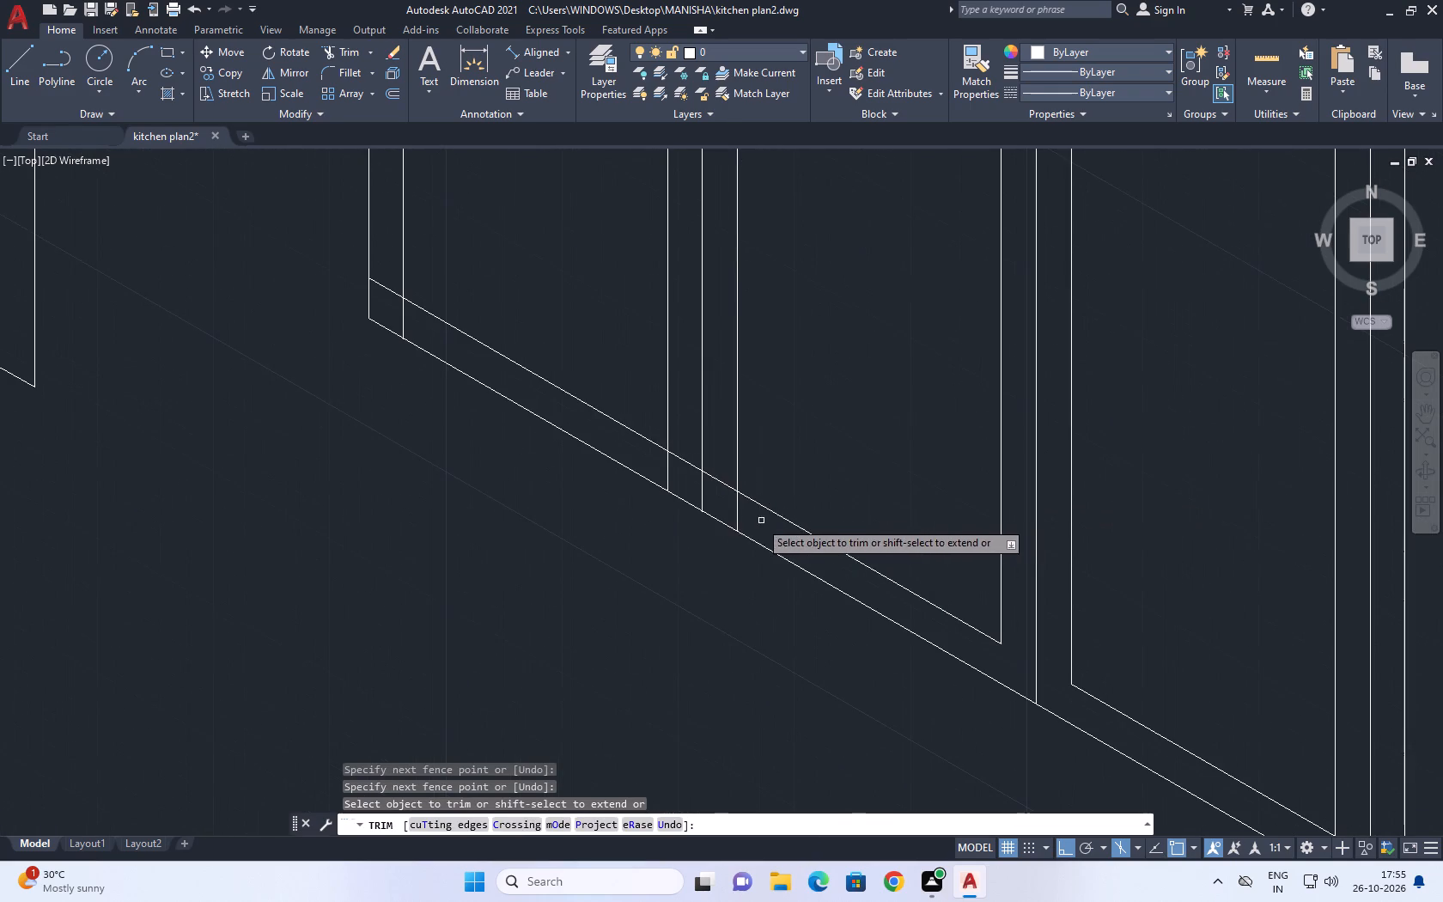
left_click(742, 521)
left_click(726, 478)
left_click(684, 449)
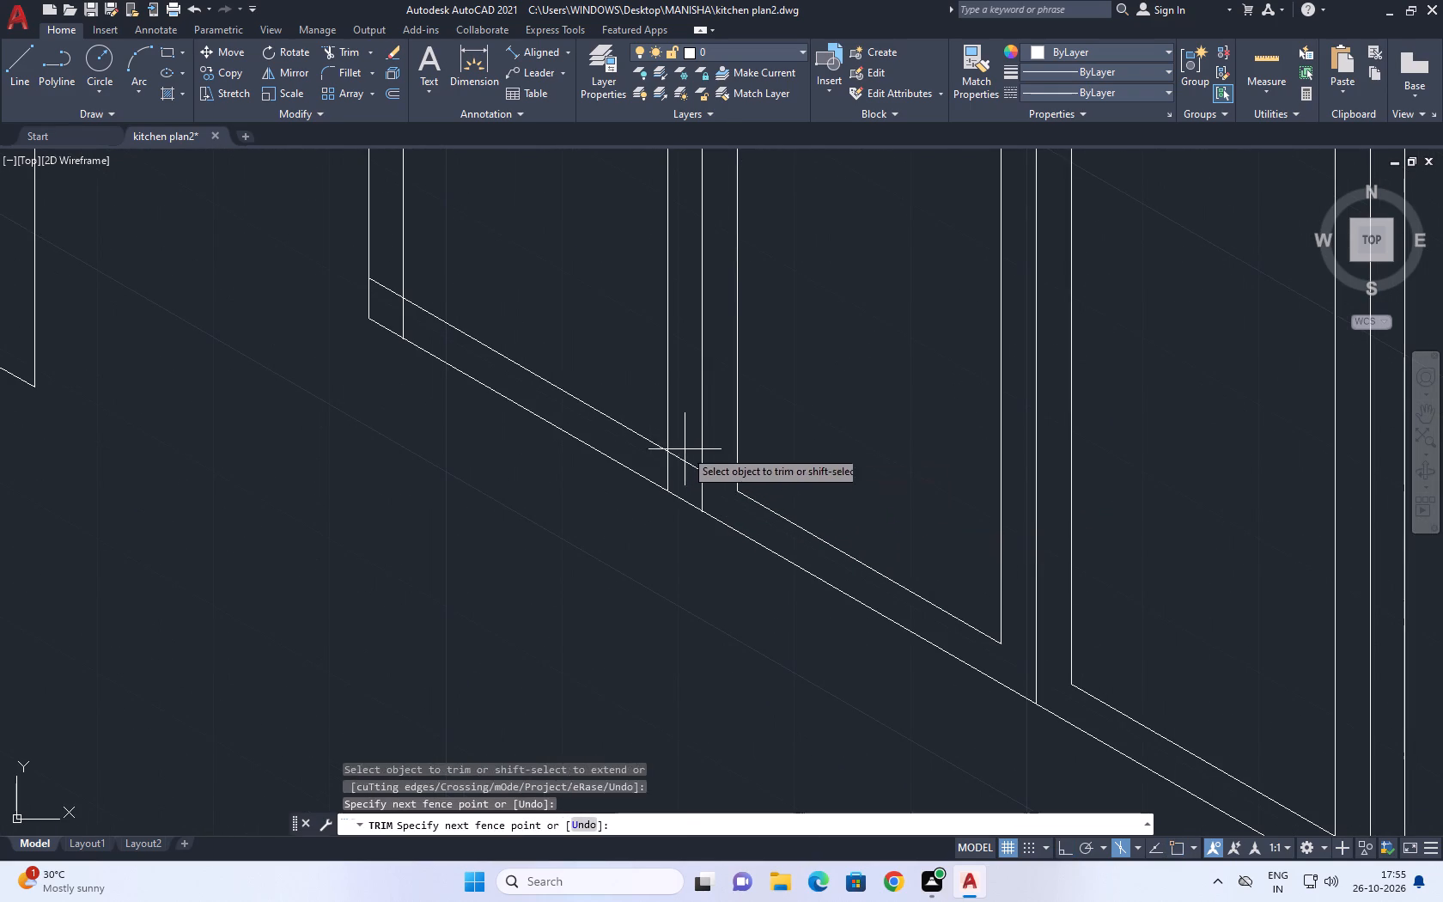
left_click(655, 459)
Trim the bottom rail and inner line overlaps at the first divider's lower end.
scroll(662, 435, "up", 1)
middle_click_drag(685, 457, 1019, 611)
scroll(545, 354, "up", 2)
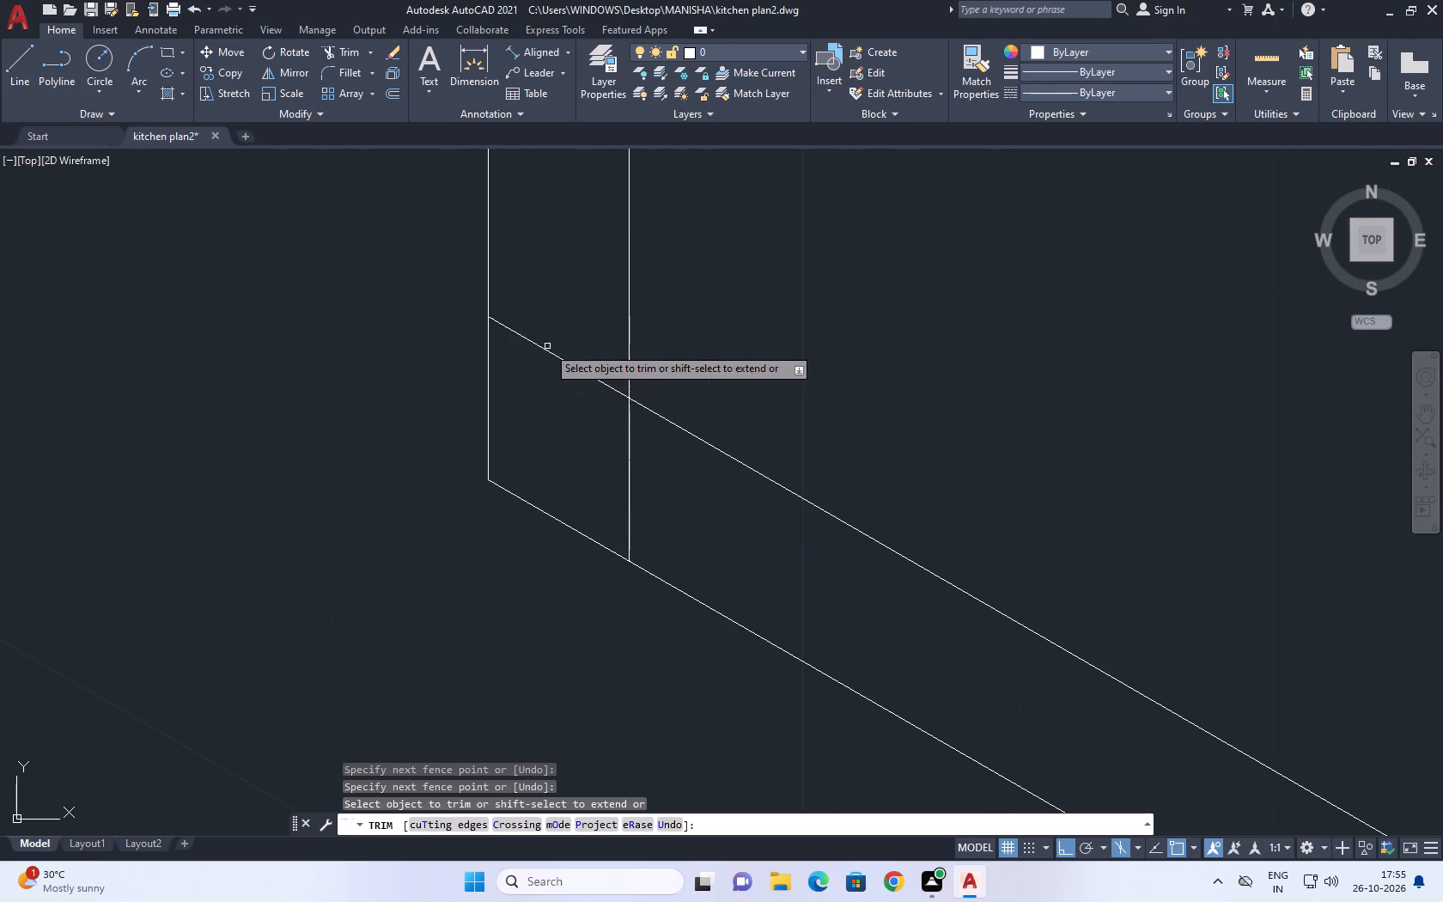
left_click(563, 322)
left_click_drag(644, 499, 652, 503)
key("Escape")
scroll(659, 492, "down", 6)
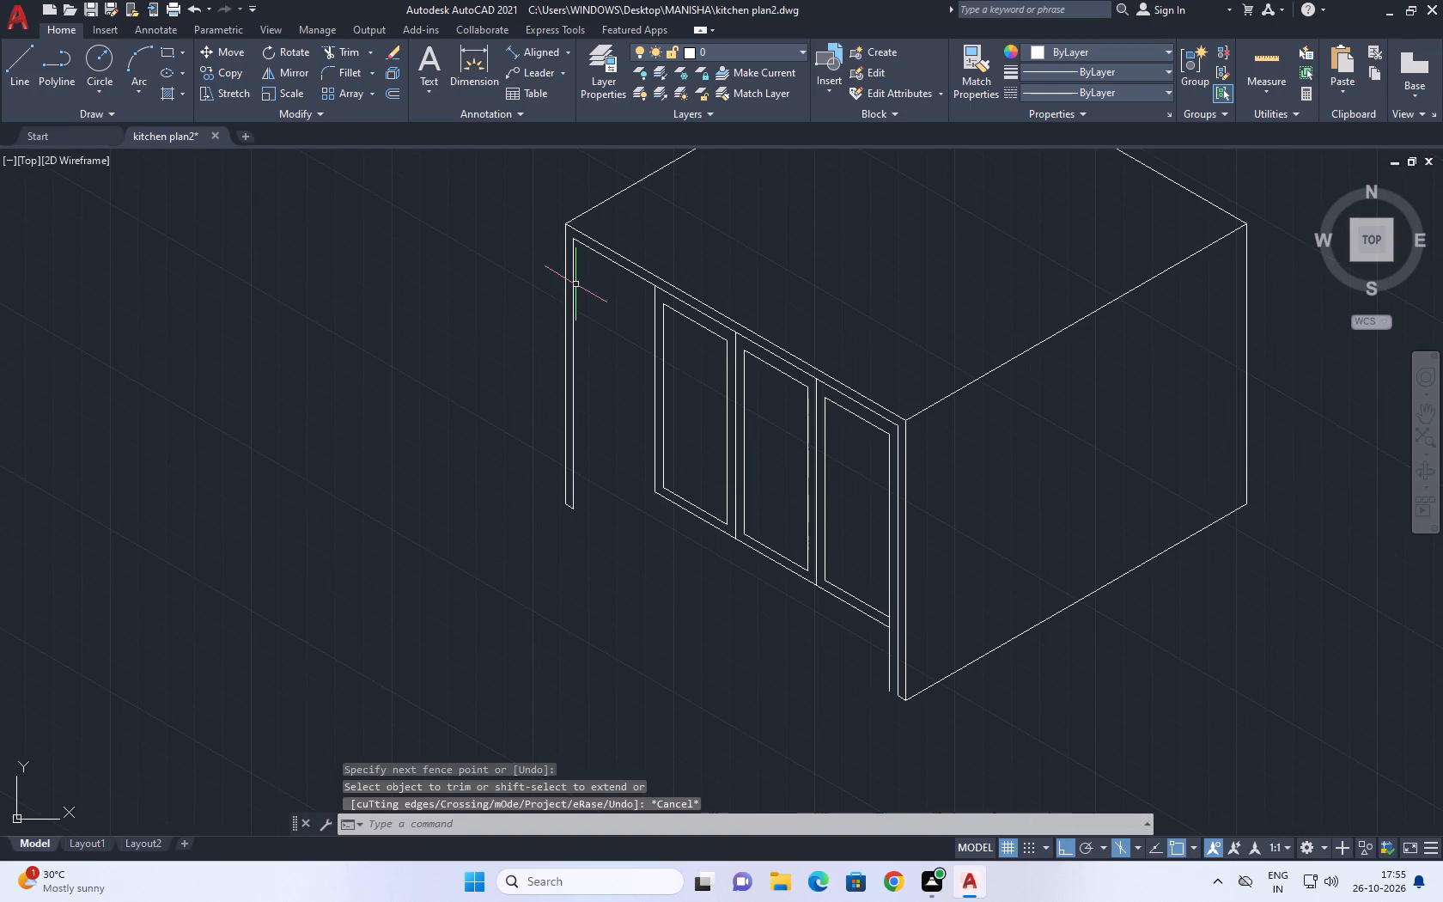
Examine the kitchen drawing above the box, especially its tall cabinet and the left run of units.
middle_click_drag(588, 299, 663, 356)
scroll(681, 373, "down", 1)
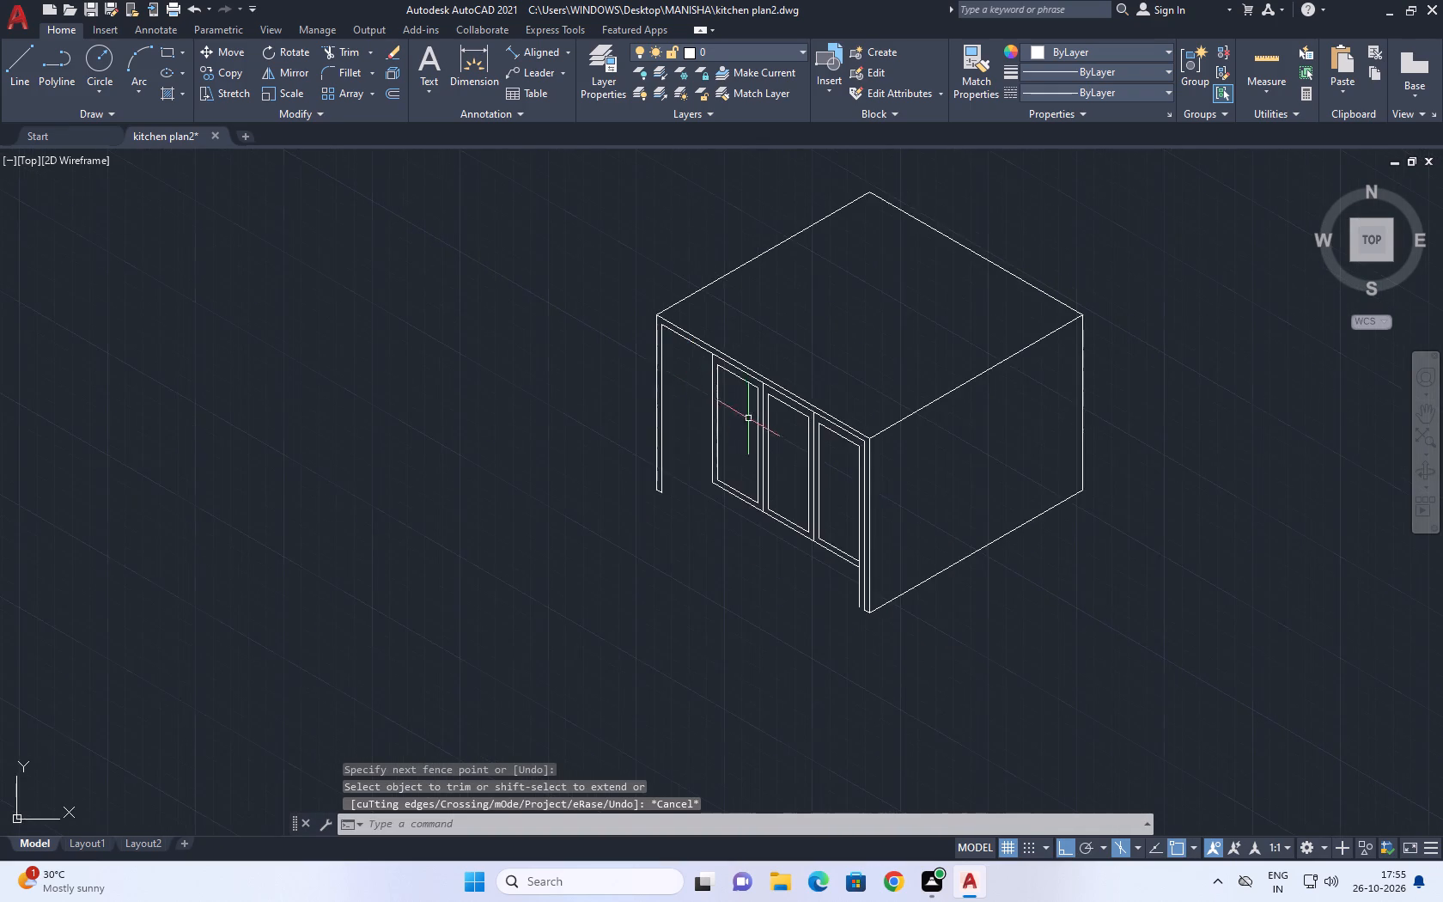
scroll(750, 421, "down", 1)
middle_click_drag(1120, 508, 1048, 436)
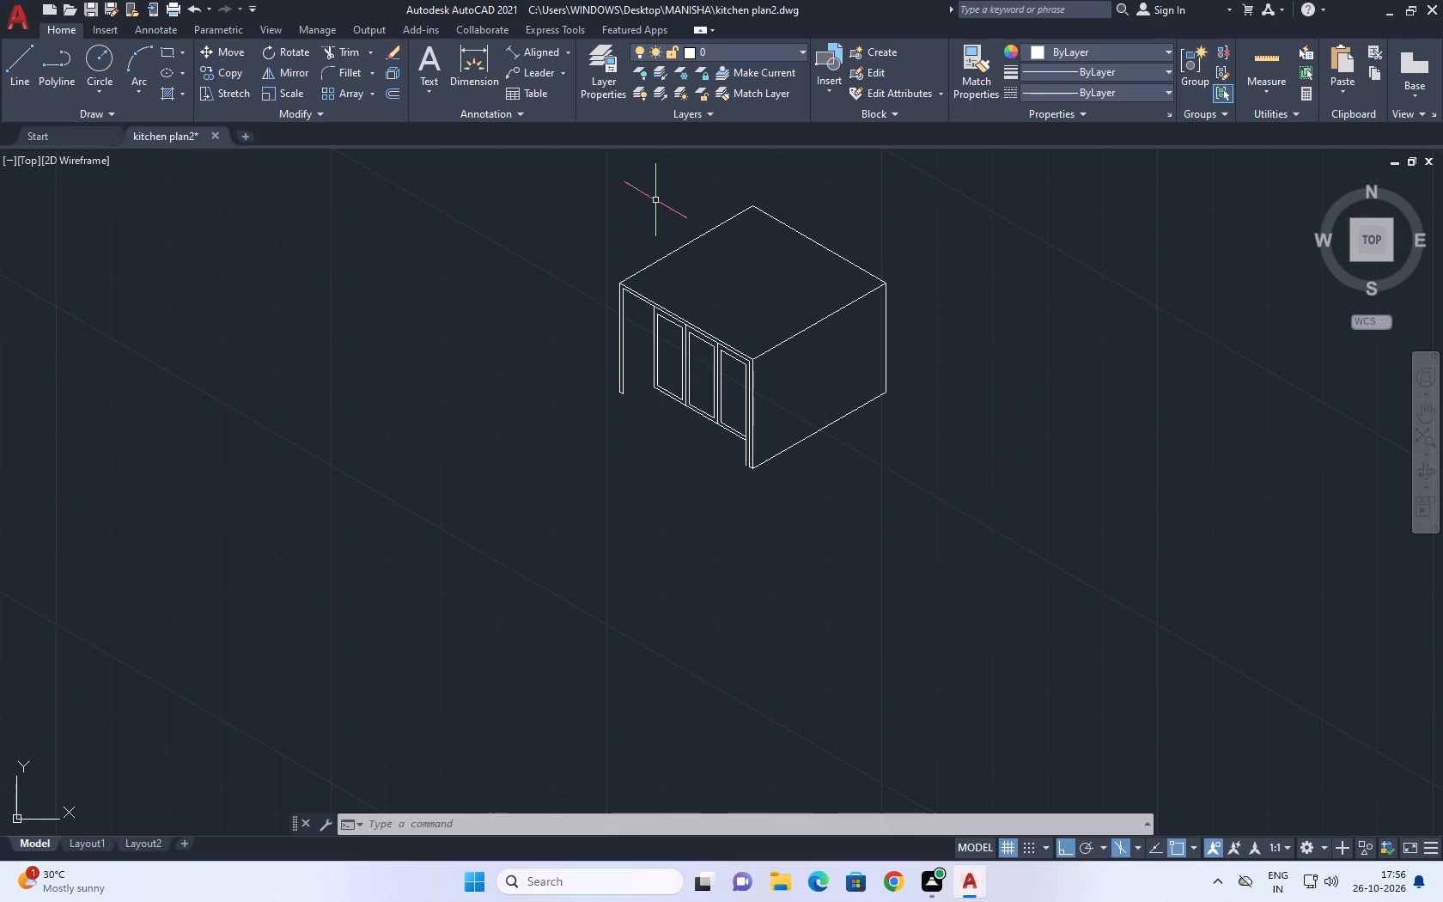
scroll(654, 231, "down", 1)
middle_click_drag(685, 281, 880, 493)
scroll(841, 496, "down", 1)
middle_click_drag(989, 501, 995, 497)
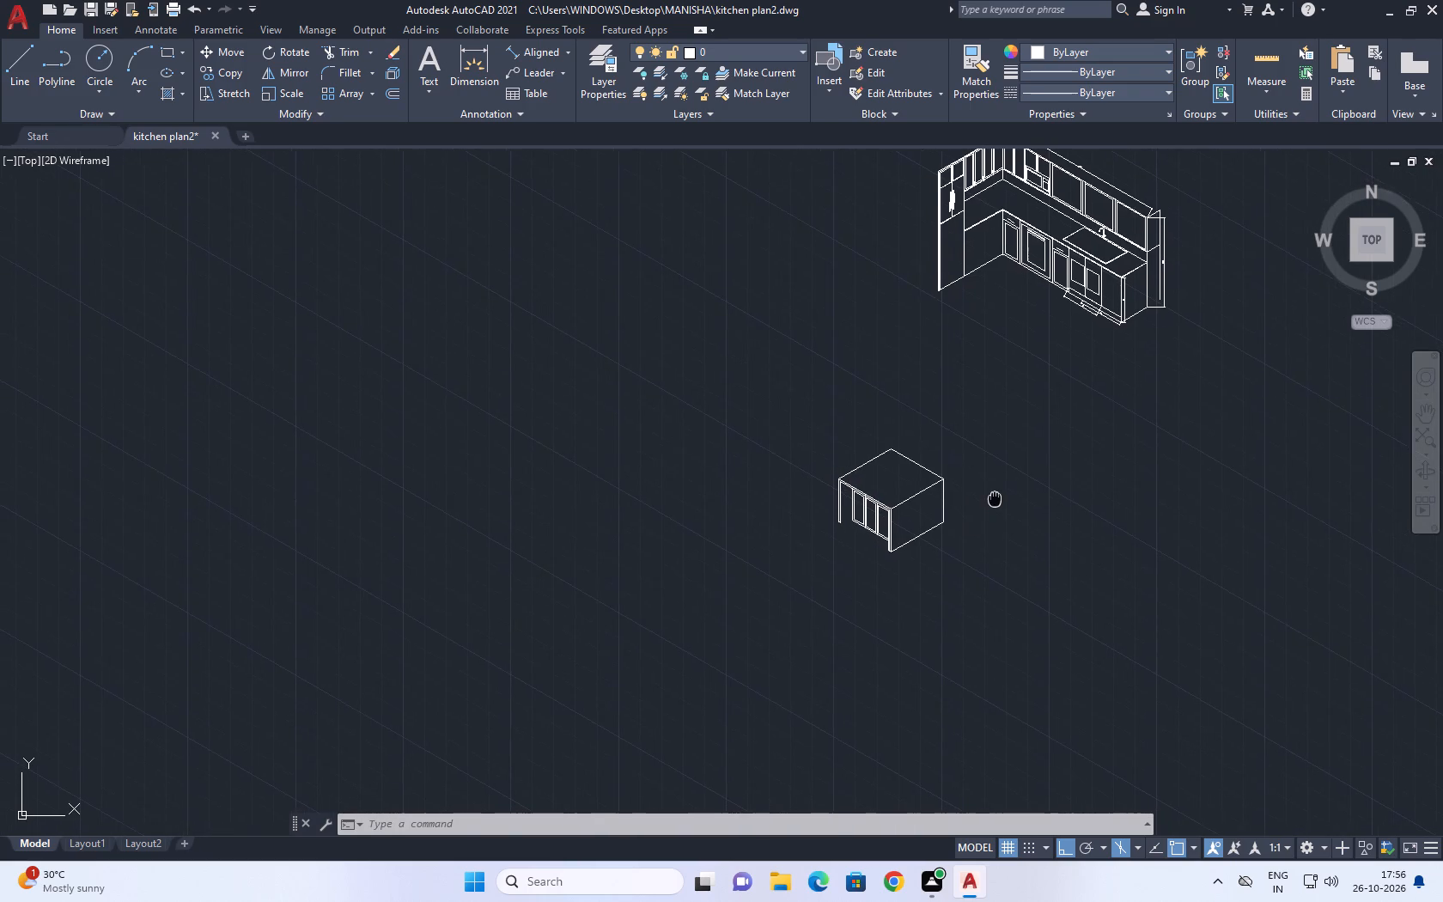
middle_click_drag(995, 497, 998, 497)
middle_click_drag(1118, 435, 958, 521)
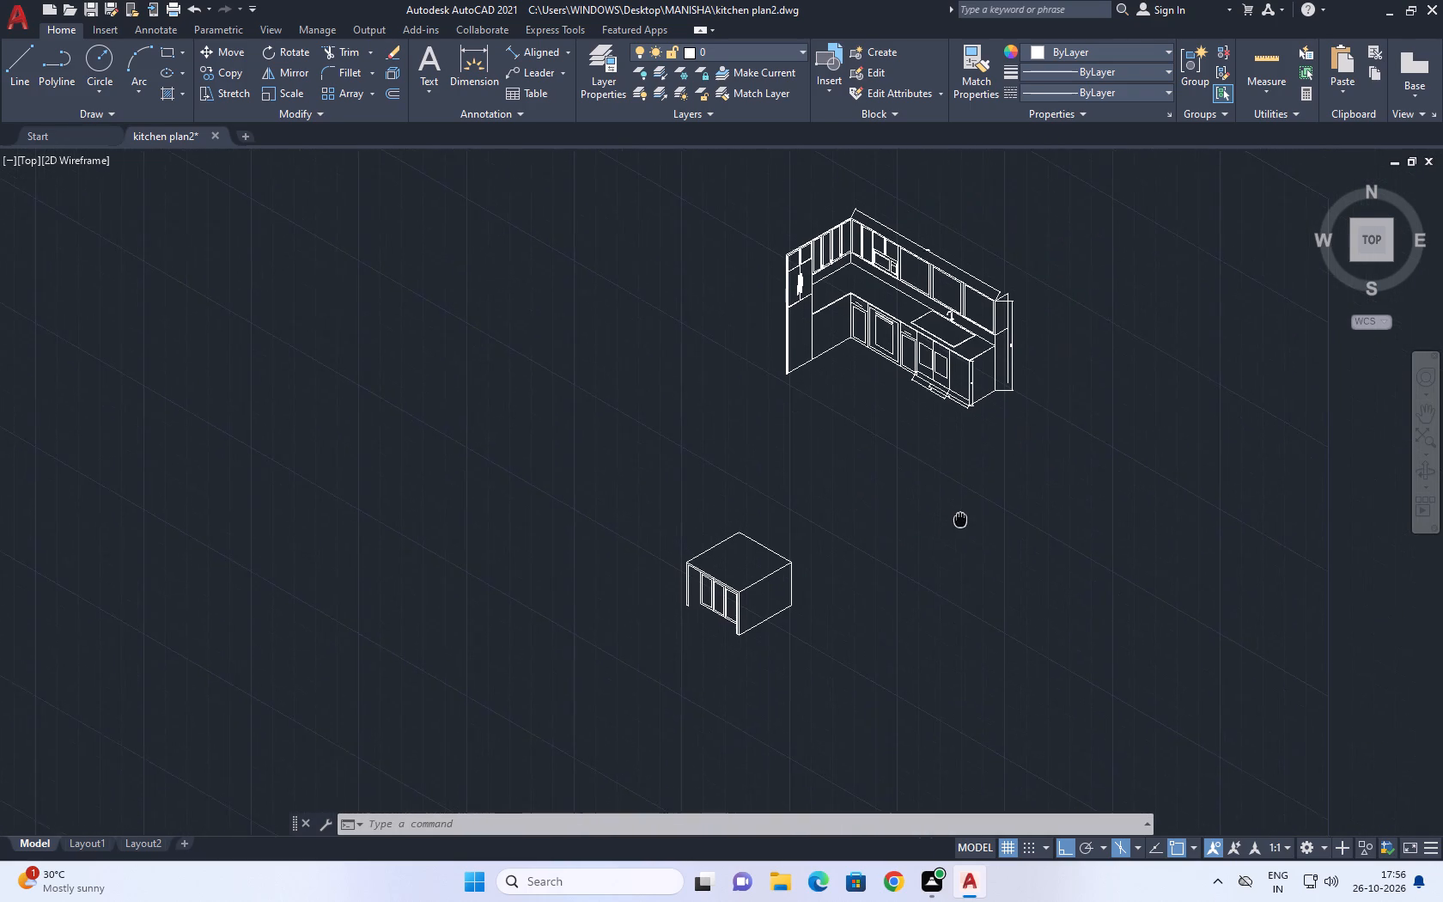
middle_click_drag(958, 521, 953, 521)
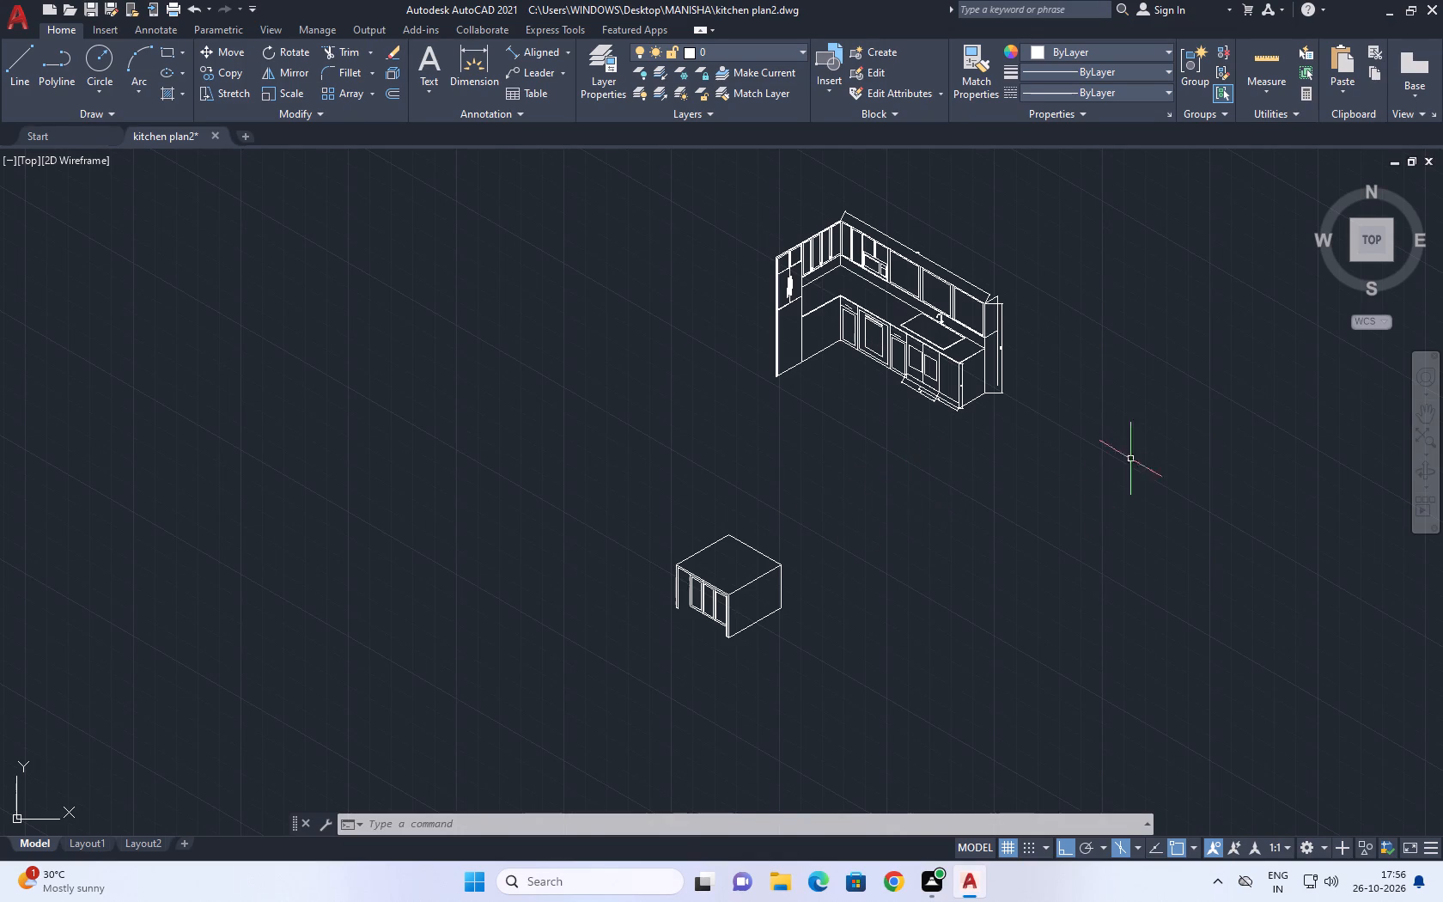
scroll(1073, 390, "up", 1)
middle_click_drag(1017, 362, 1072, 560)
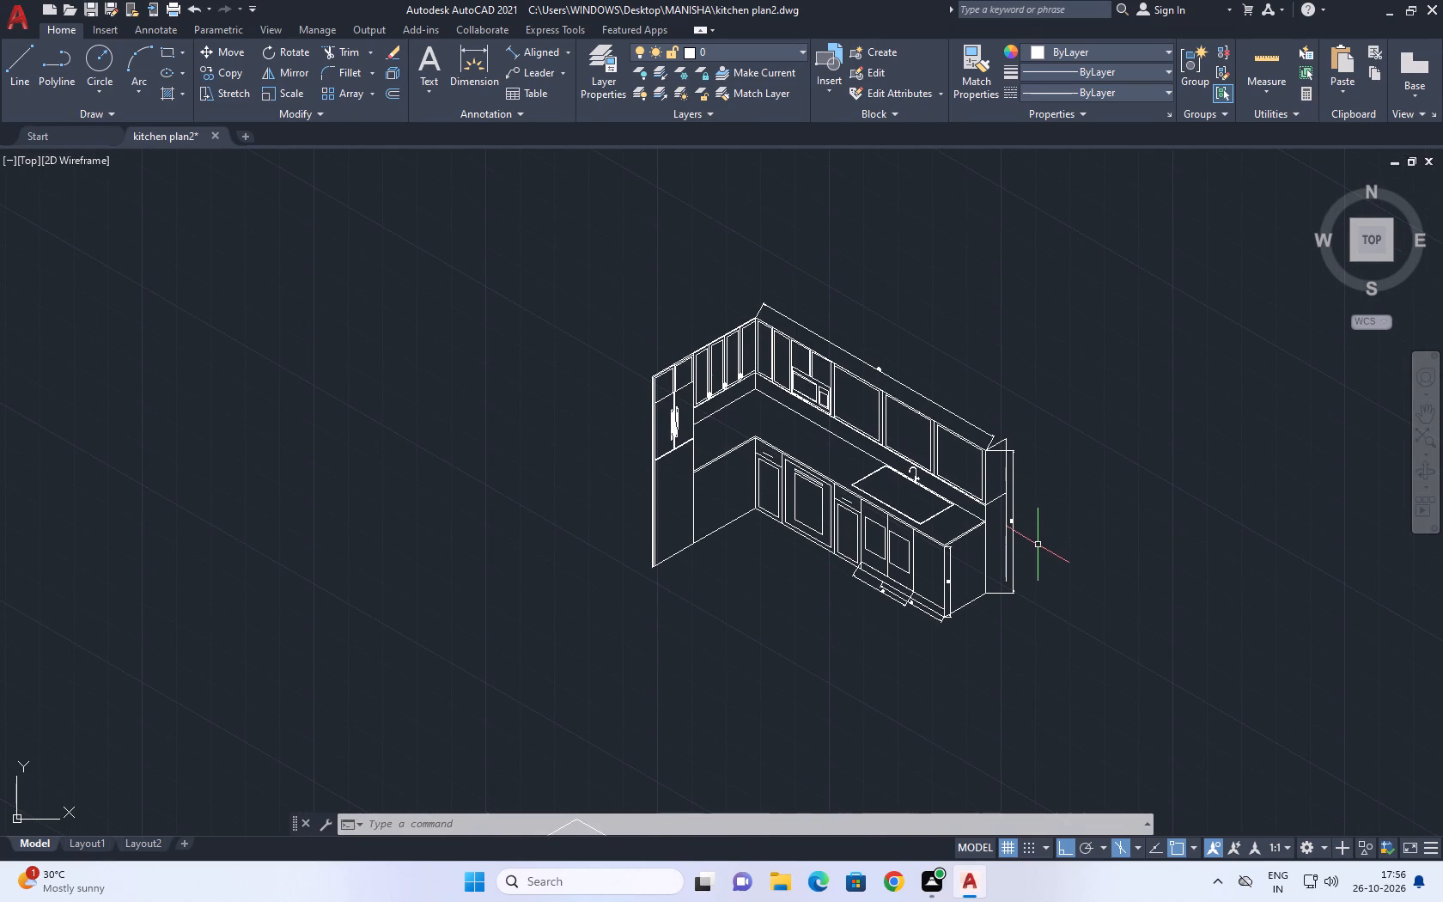
middle_click_drag(1074, 492, 1075, 491)
middle_click_drag(1075, 491, 937, 357)
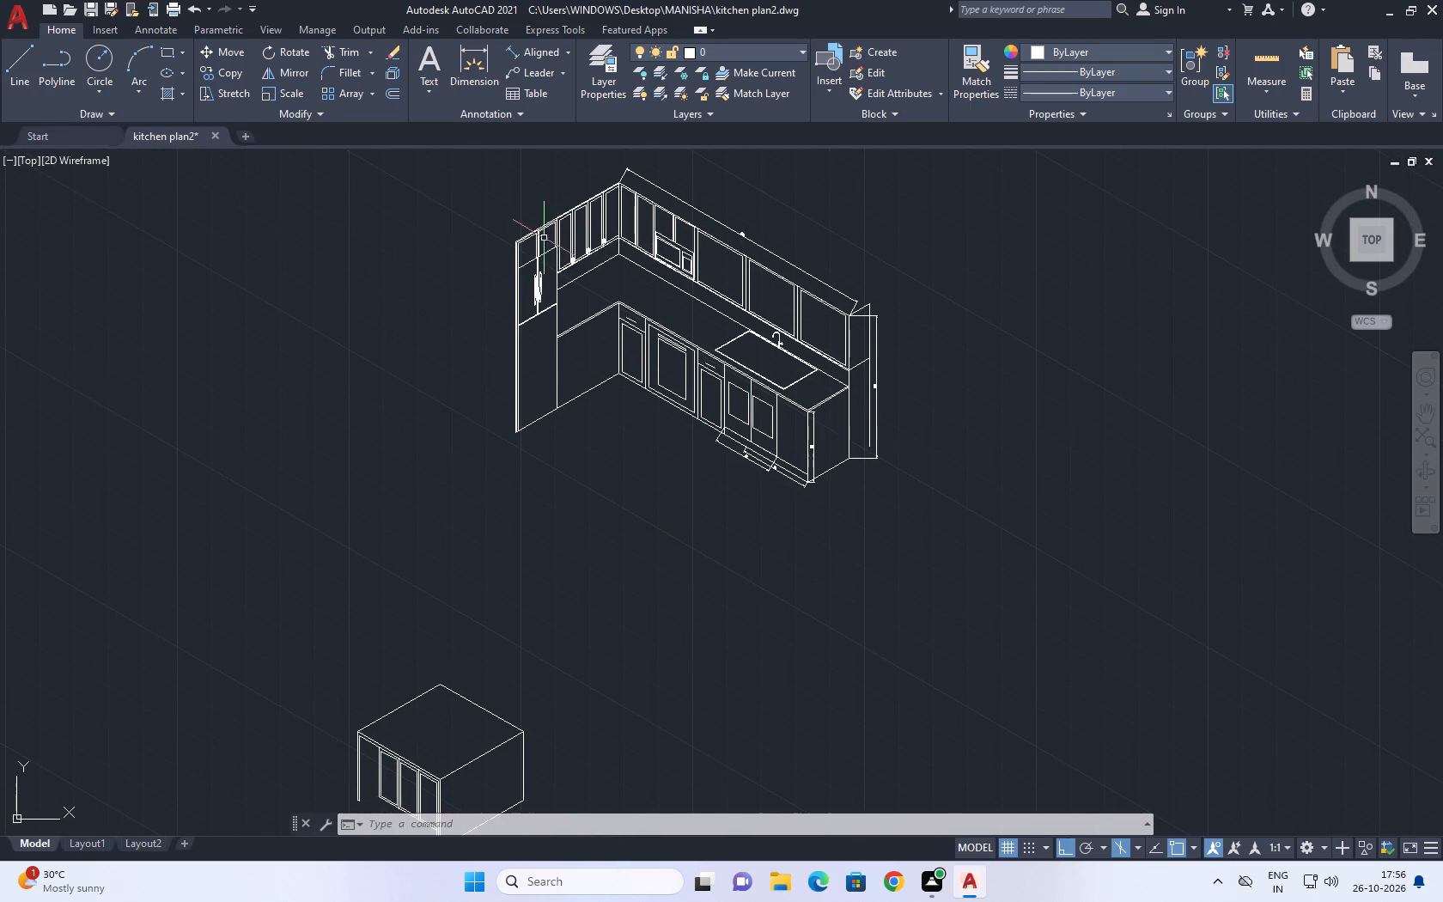
scroll(545, 238, "up", 2)
middle_click_drag(990, 233, 881, 308)
scroll(880, 308, "down", 3)
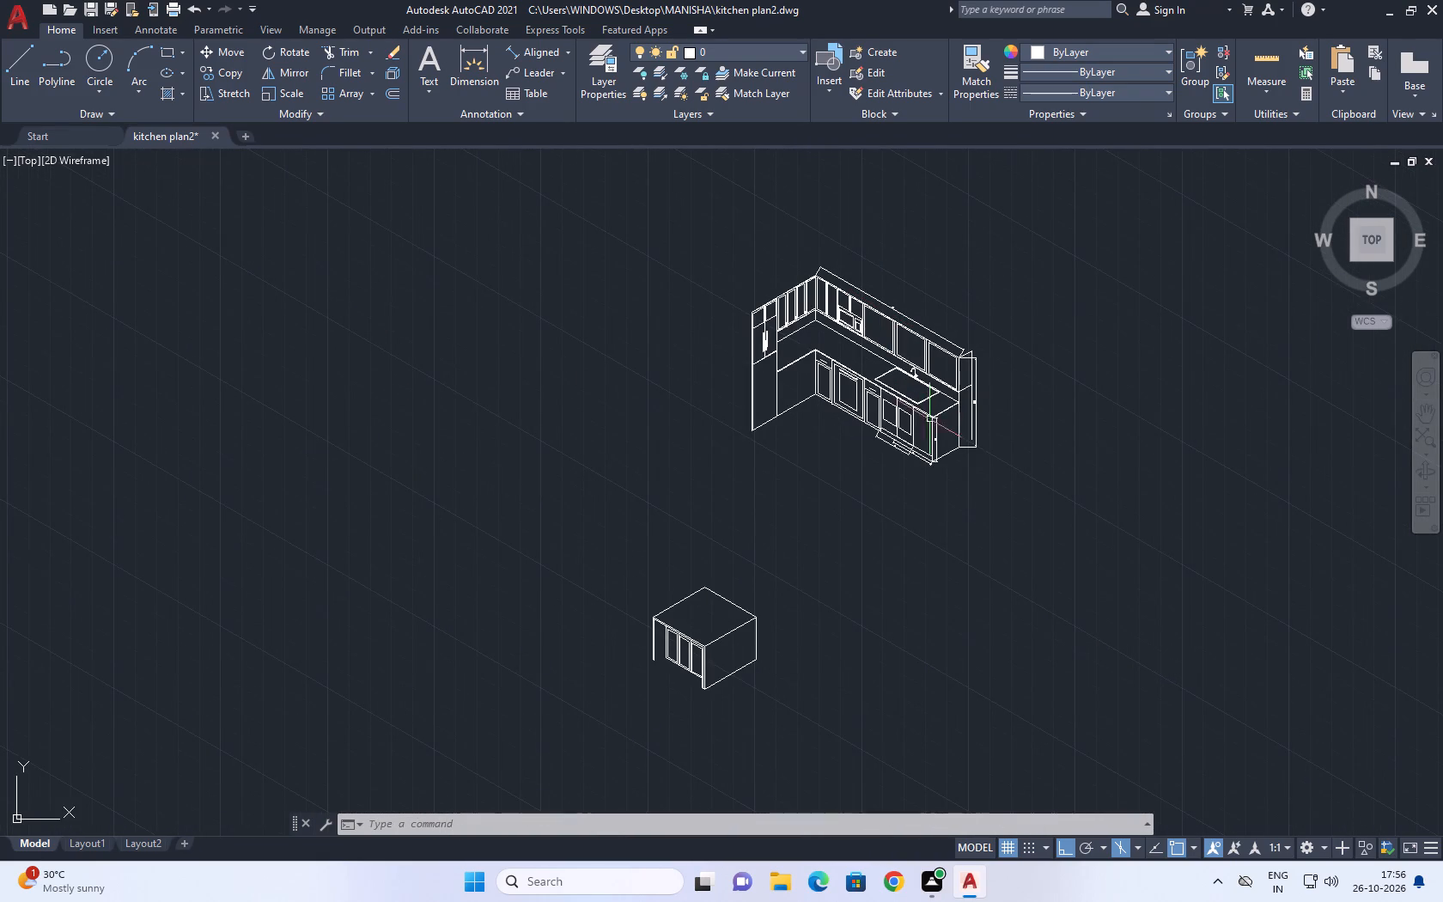
middle_click_drag(922, 460, 854, 452)
scroll(718, 396, "up", 1)
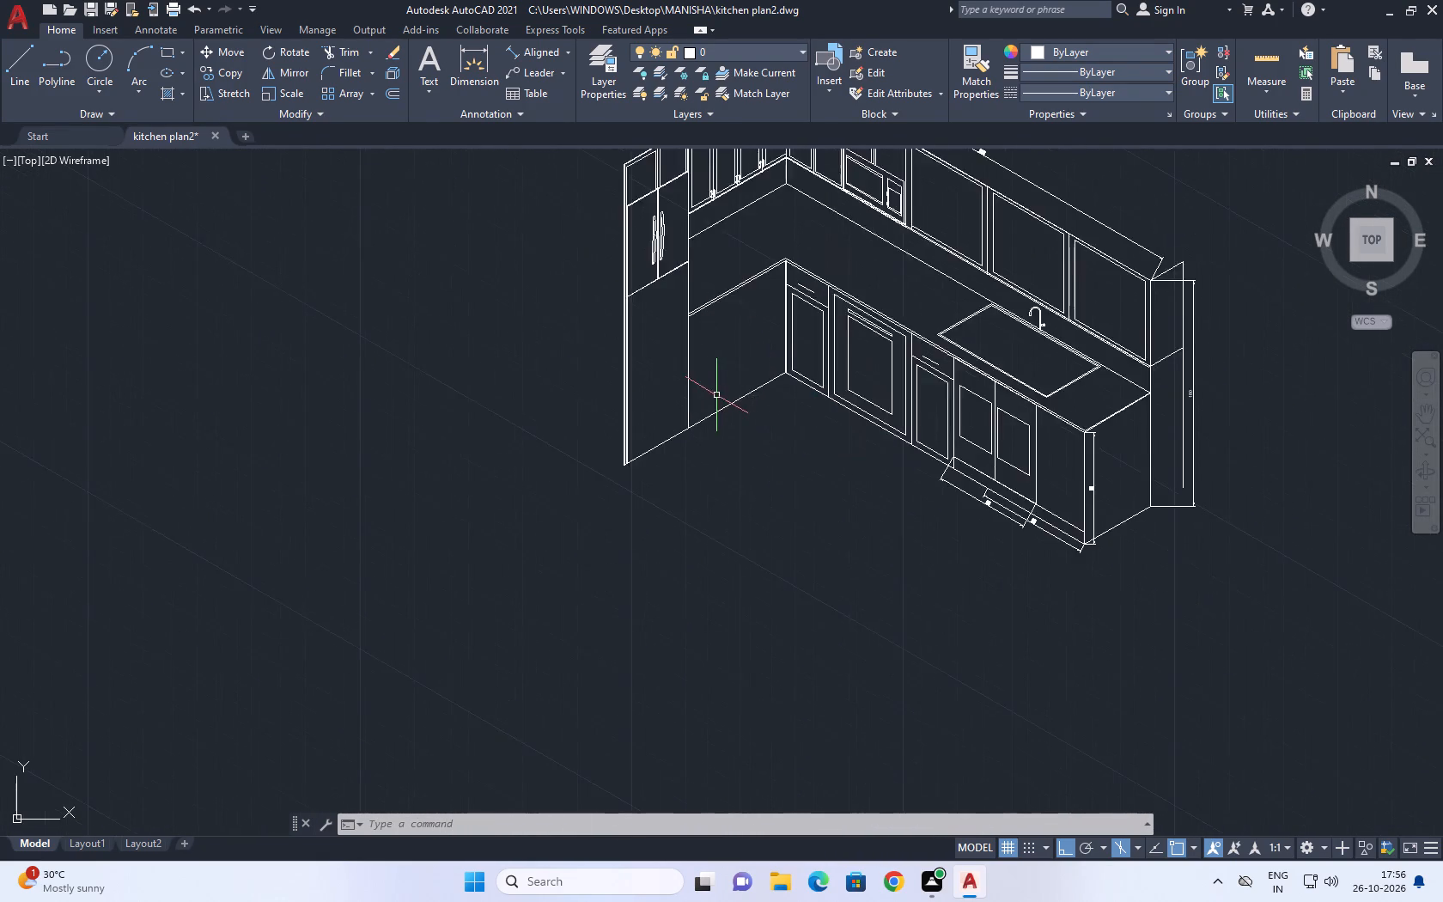
scroll(715, 395, "up", 2)
scroll(807, 351, "up", 1)
middle_click_drag(807, 351, 795, 434)
scroll(795, 435, "down", 2)
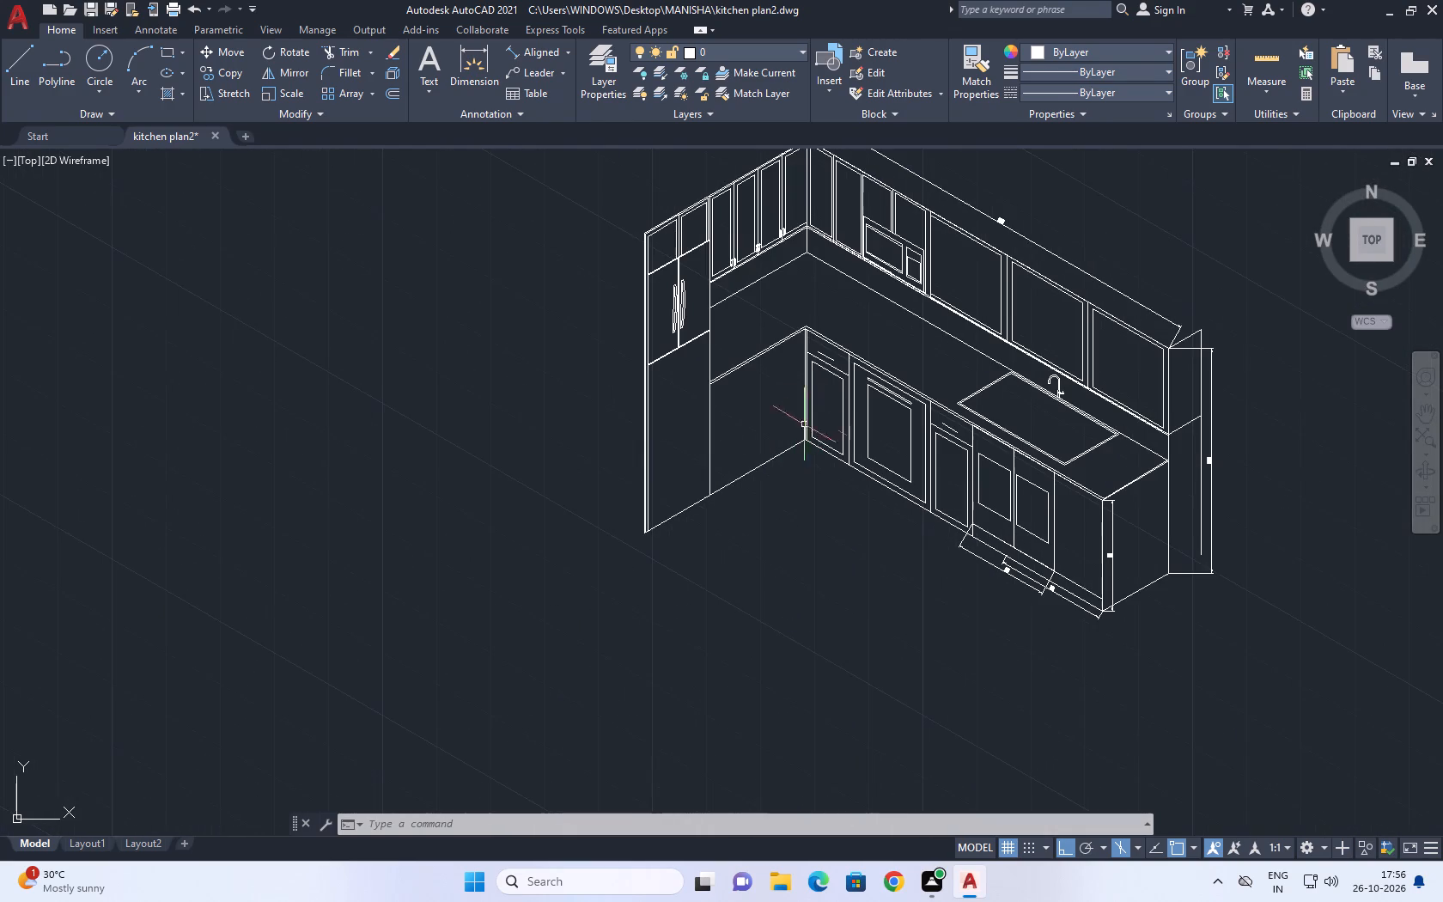
middle_click_drag(705, 302, 710, 395)
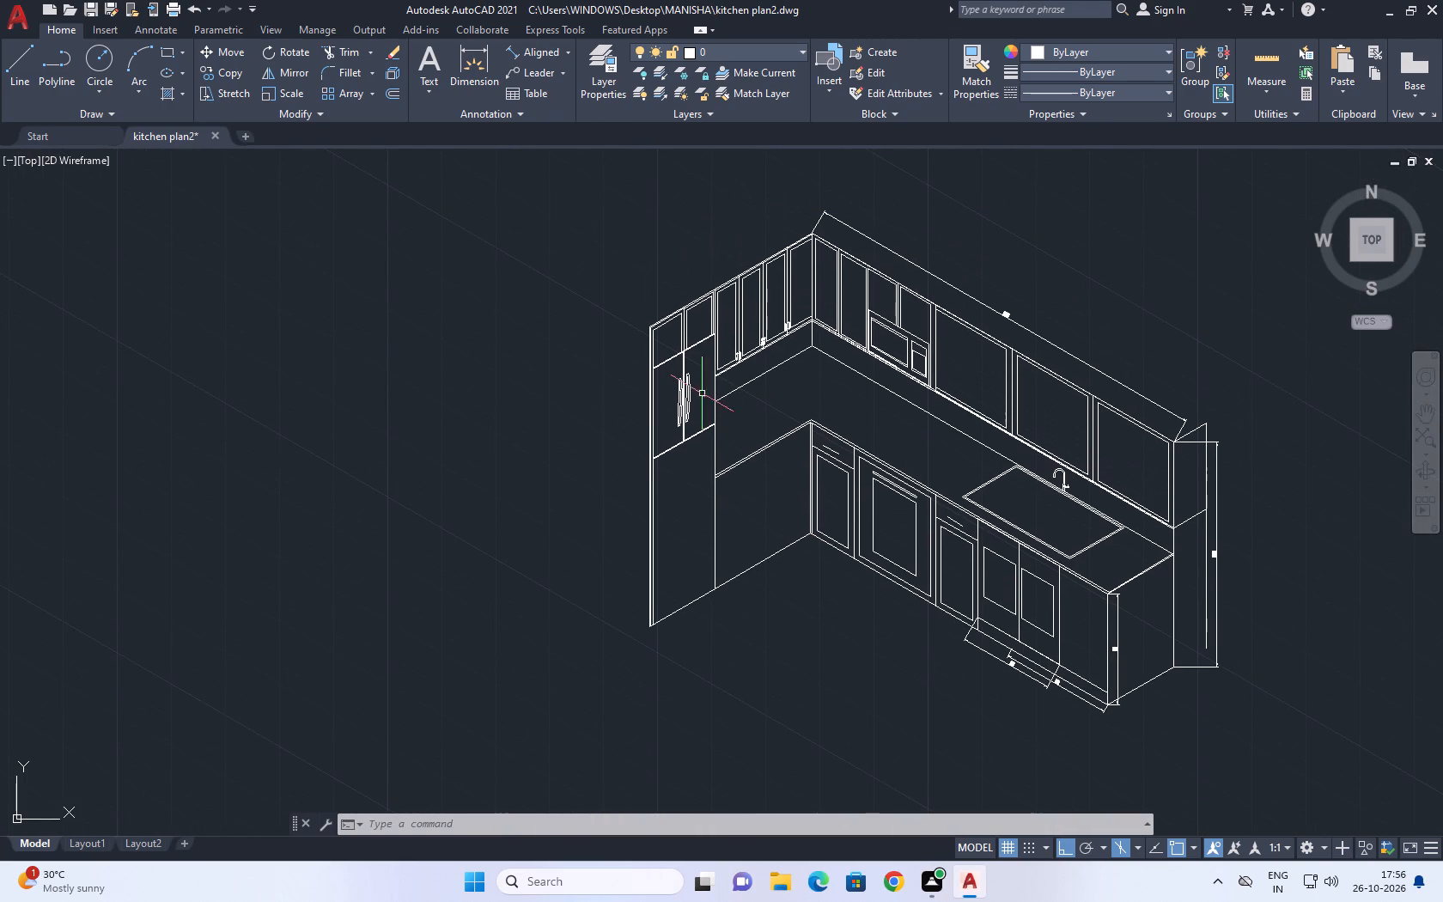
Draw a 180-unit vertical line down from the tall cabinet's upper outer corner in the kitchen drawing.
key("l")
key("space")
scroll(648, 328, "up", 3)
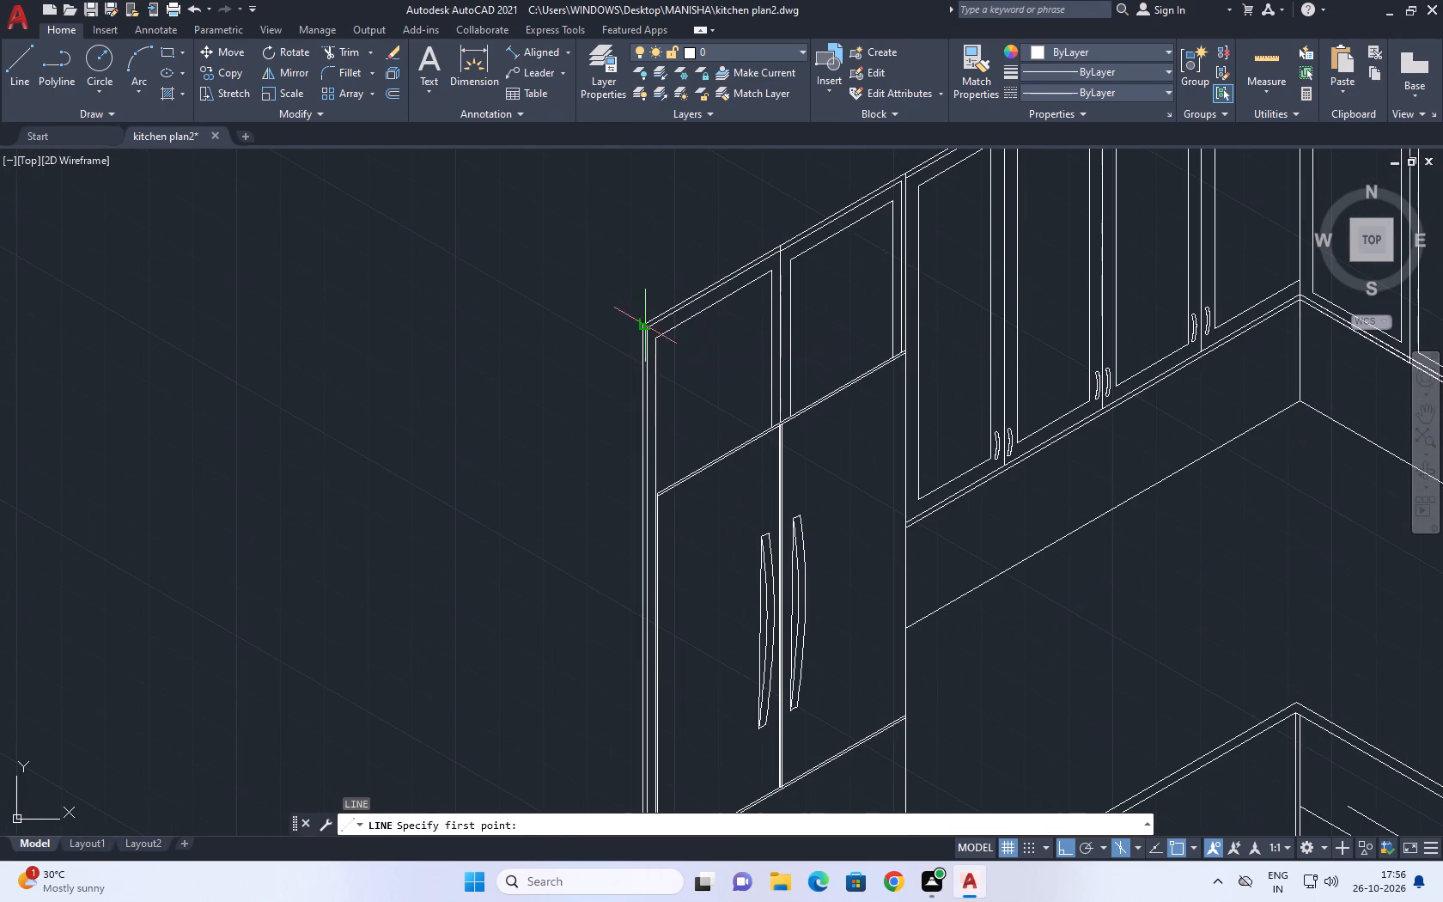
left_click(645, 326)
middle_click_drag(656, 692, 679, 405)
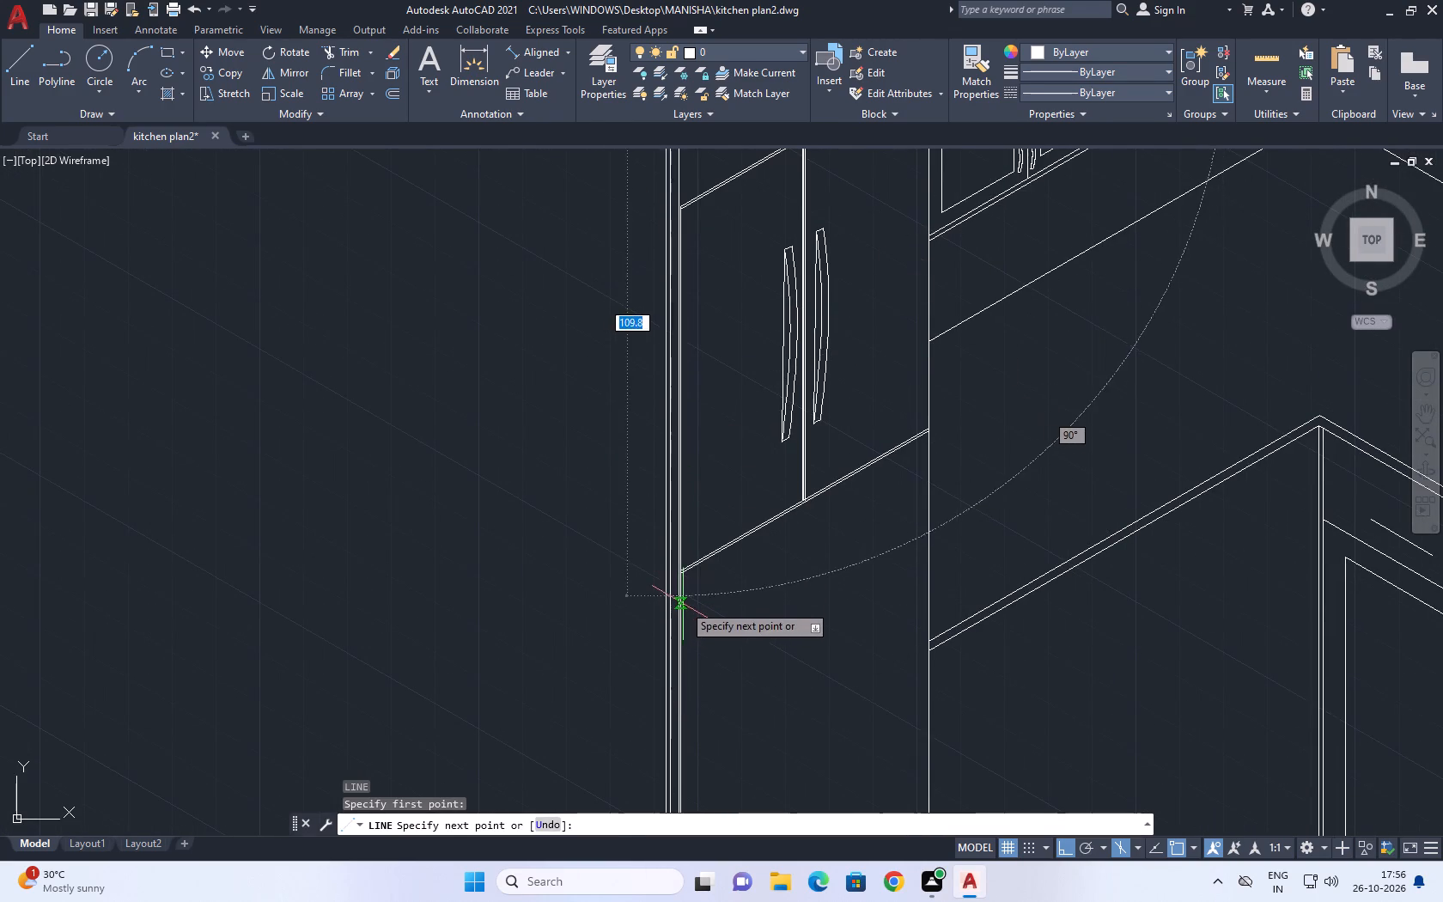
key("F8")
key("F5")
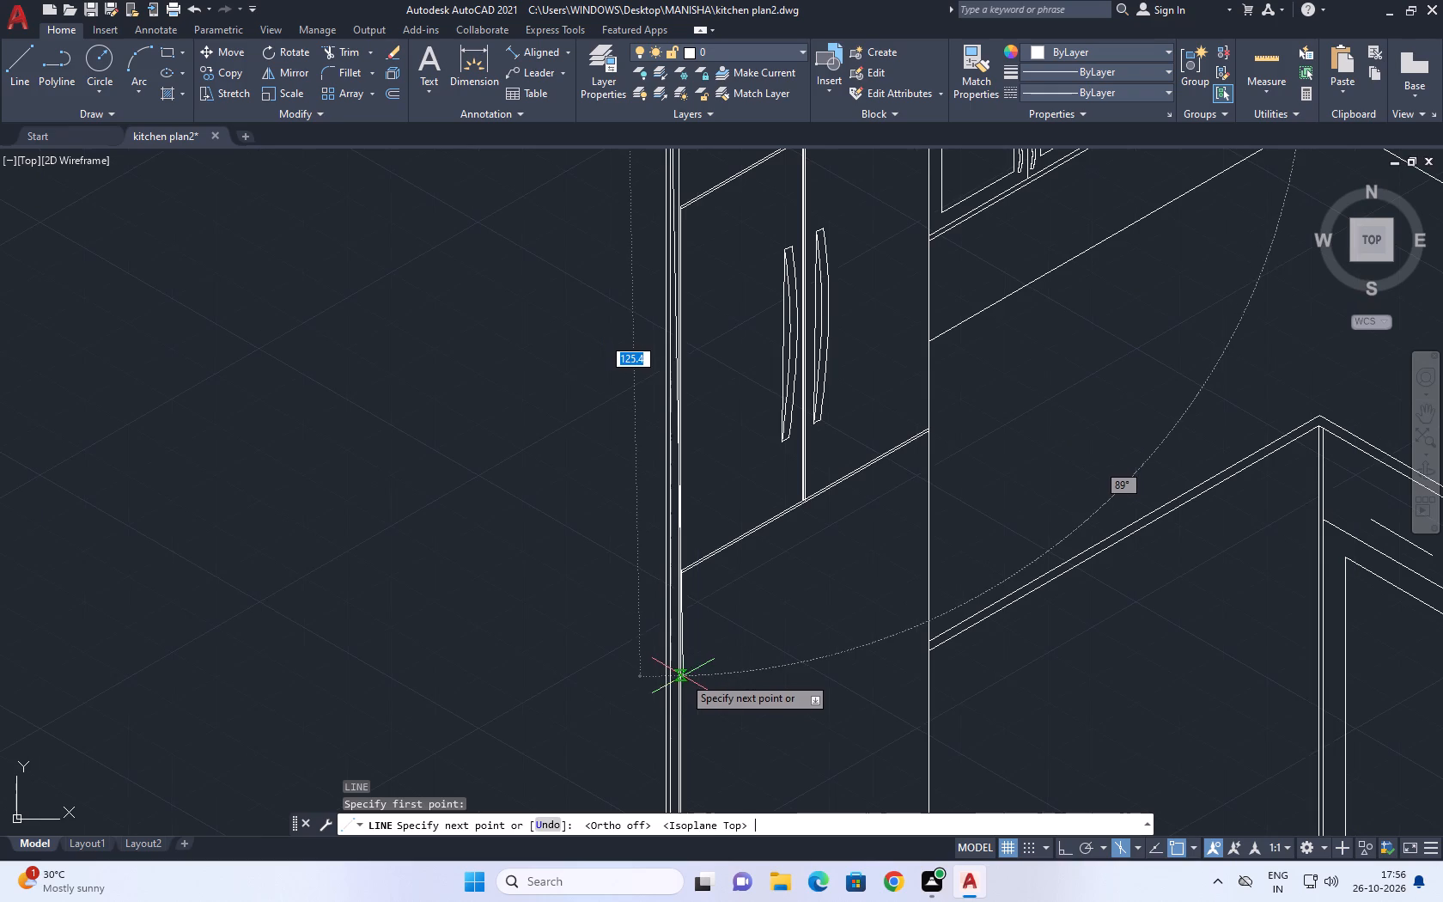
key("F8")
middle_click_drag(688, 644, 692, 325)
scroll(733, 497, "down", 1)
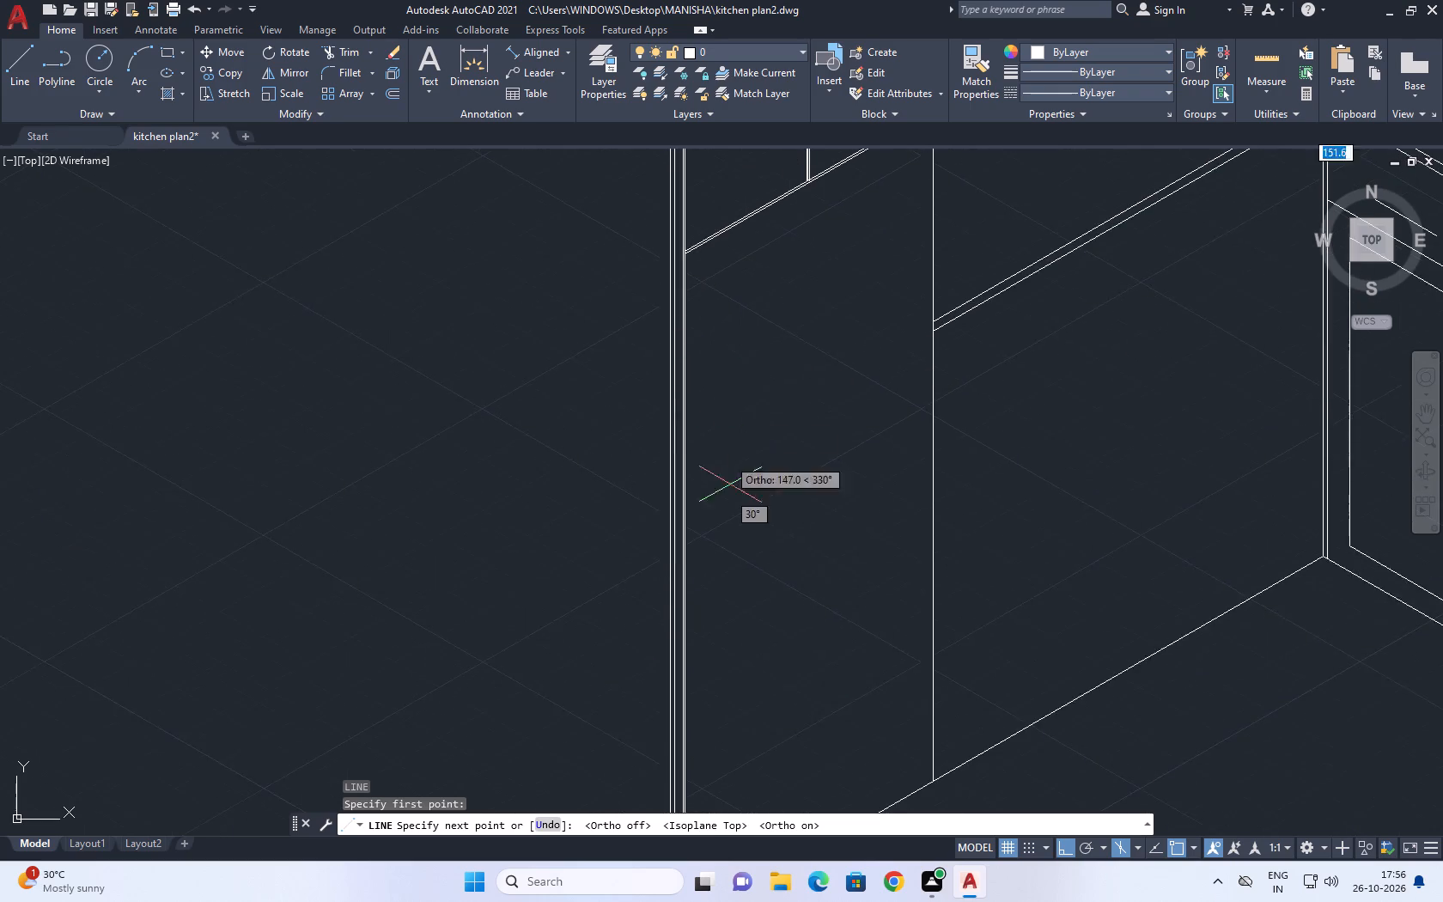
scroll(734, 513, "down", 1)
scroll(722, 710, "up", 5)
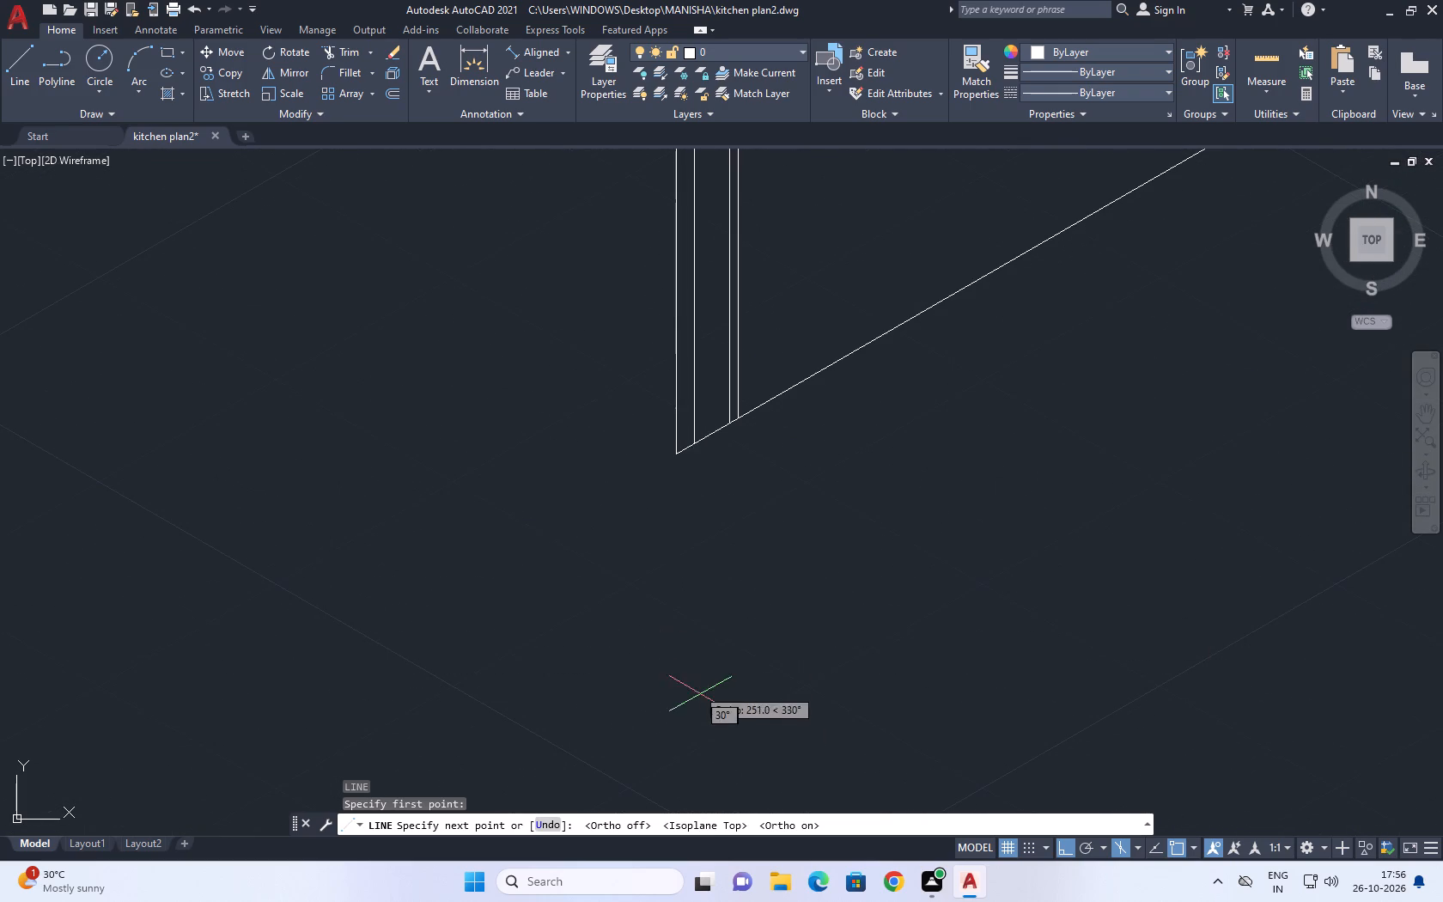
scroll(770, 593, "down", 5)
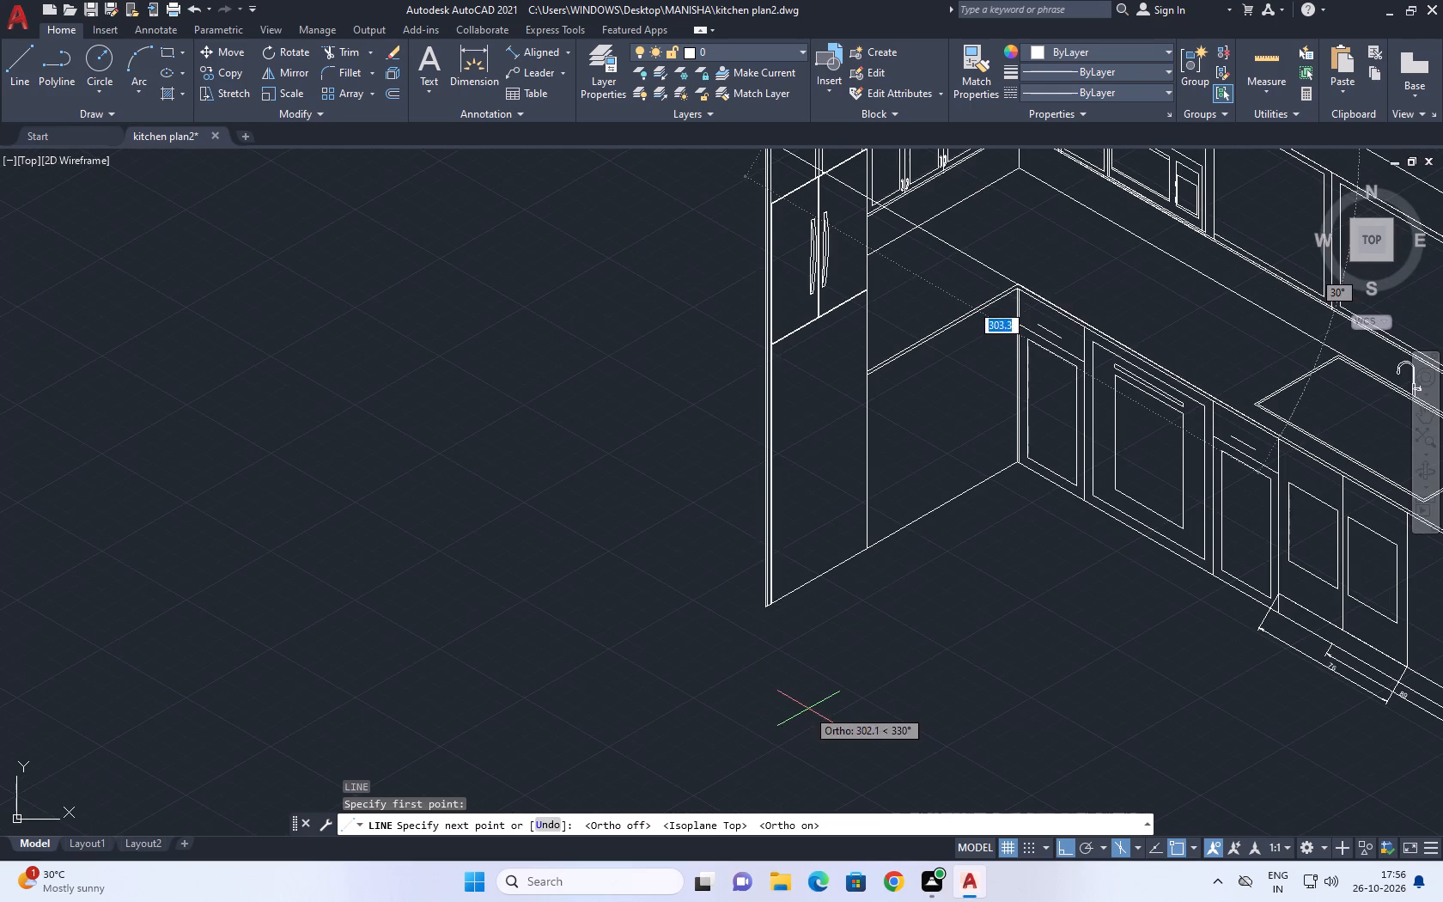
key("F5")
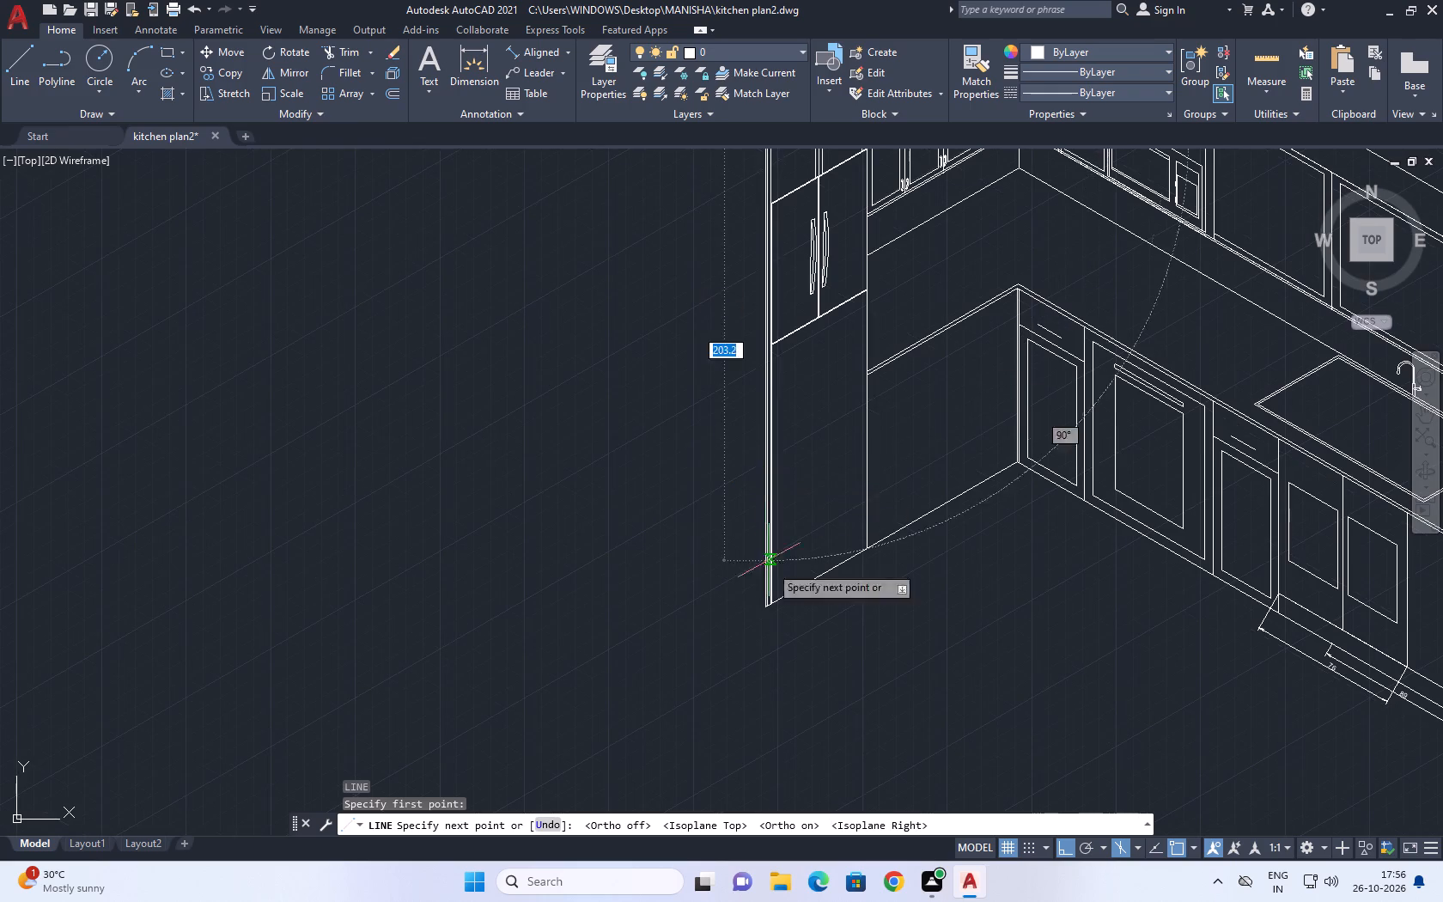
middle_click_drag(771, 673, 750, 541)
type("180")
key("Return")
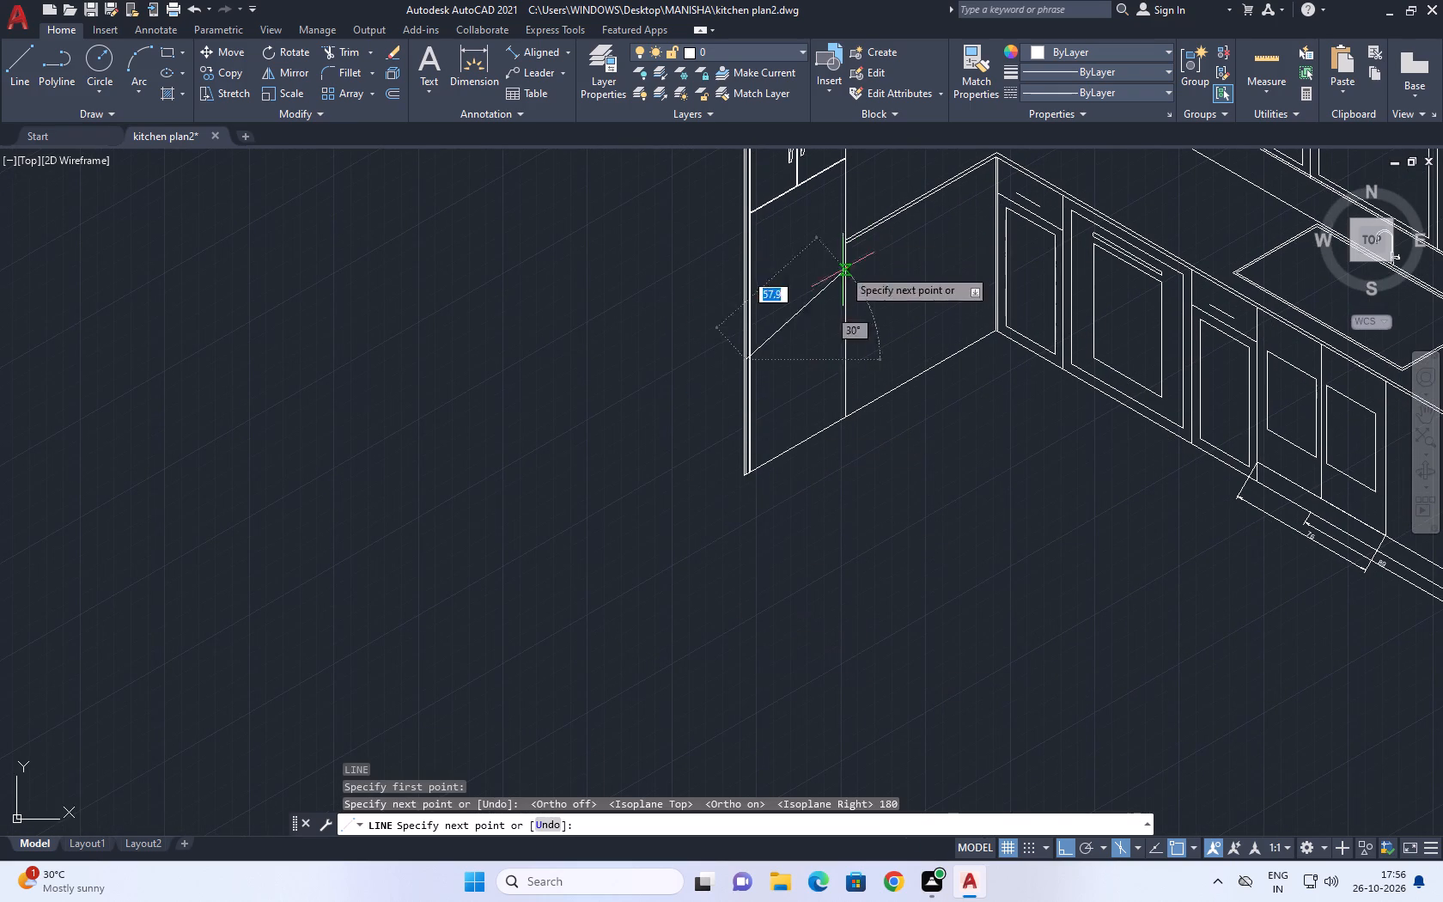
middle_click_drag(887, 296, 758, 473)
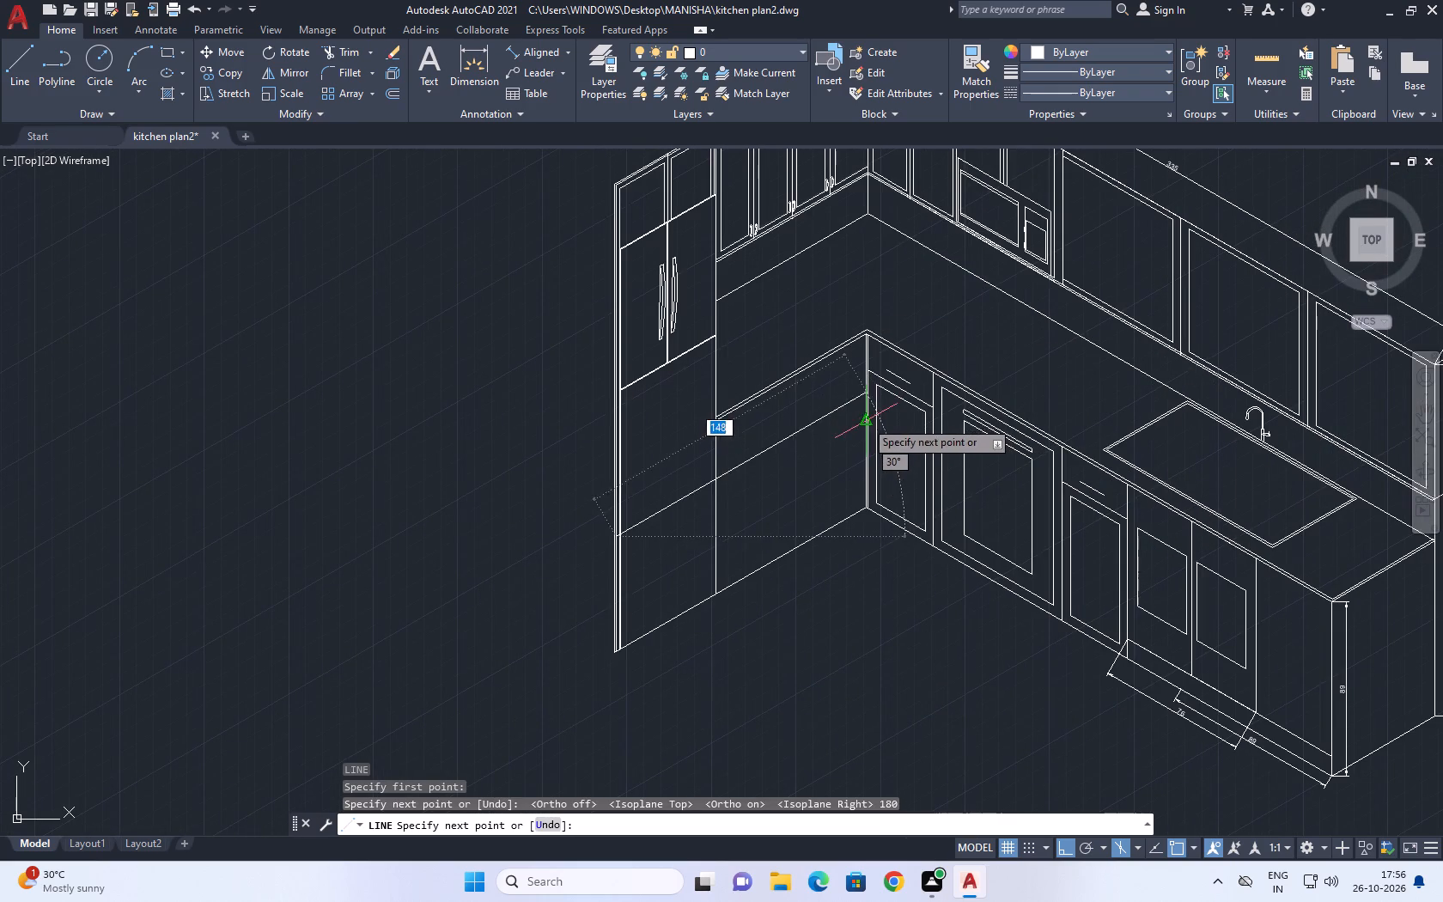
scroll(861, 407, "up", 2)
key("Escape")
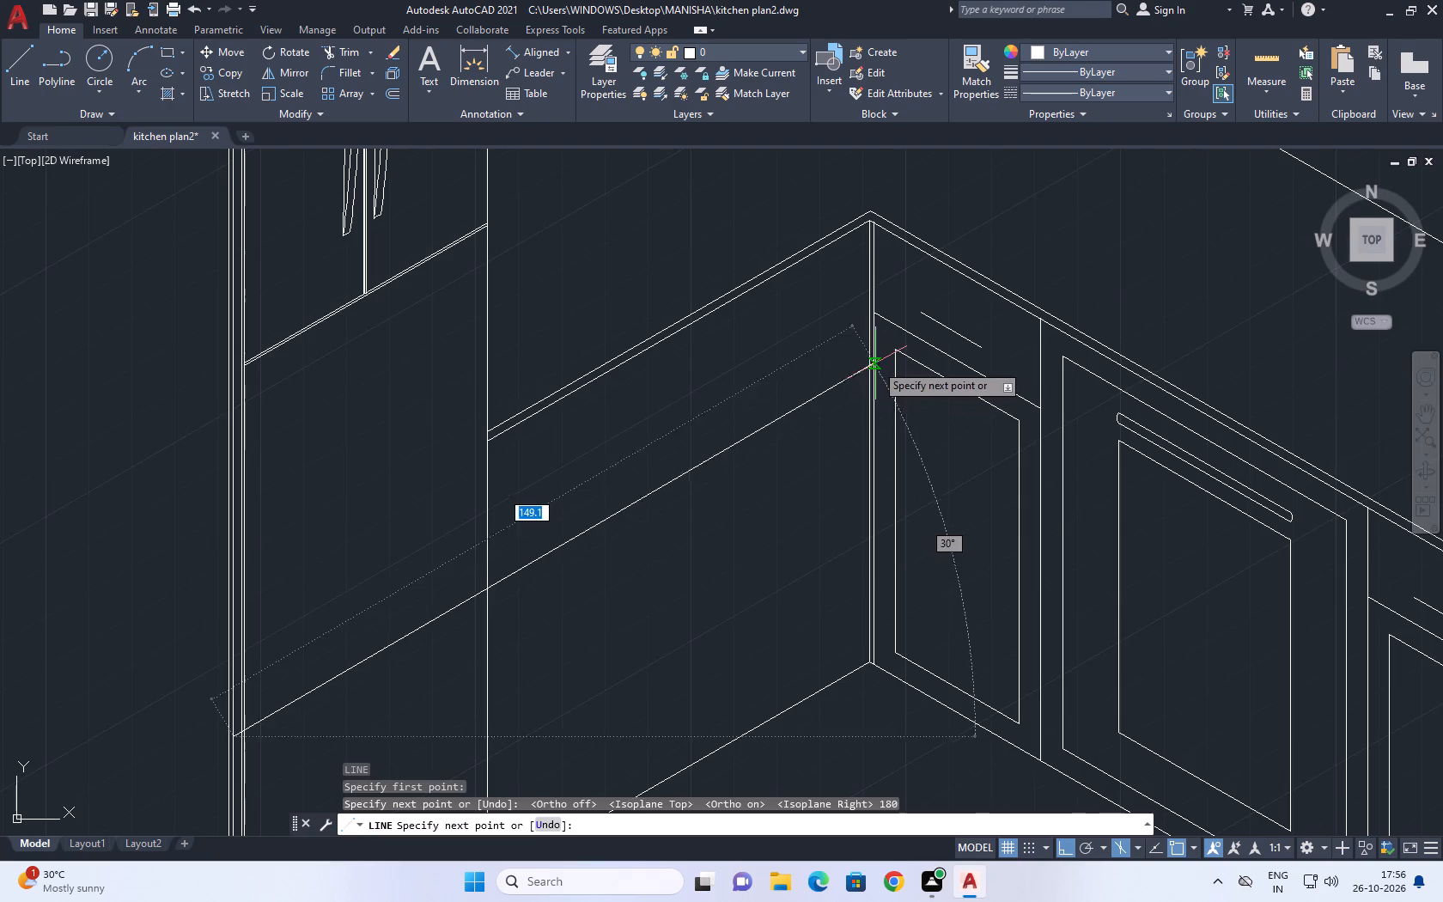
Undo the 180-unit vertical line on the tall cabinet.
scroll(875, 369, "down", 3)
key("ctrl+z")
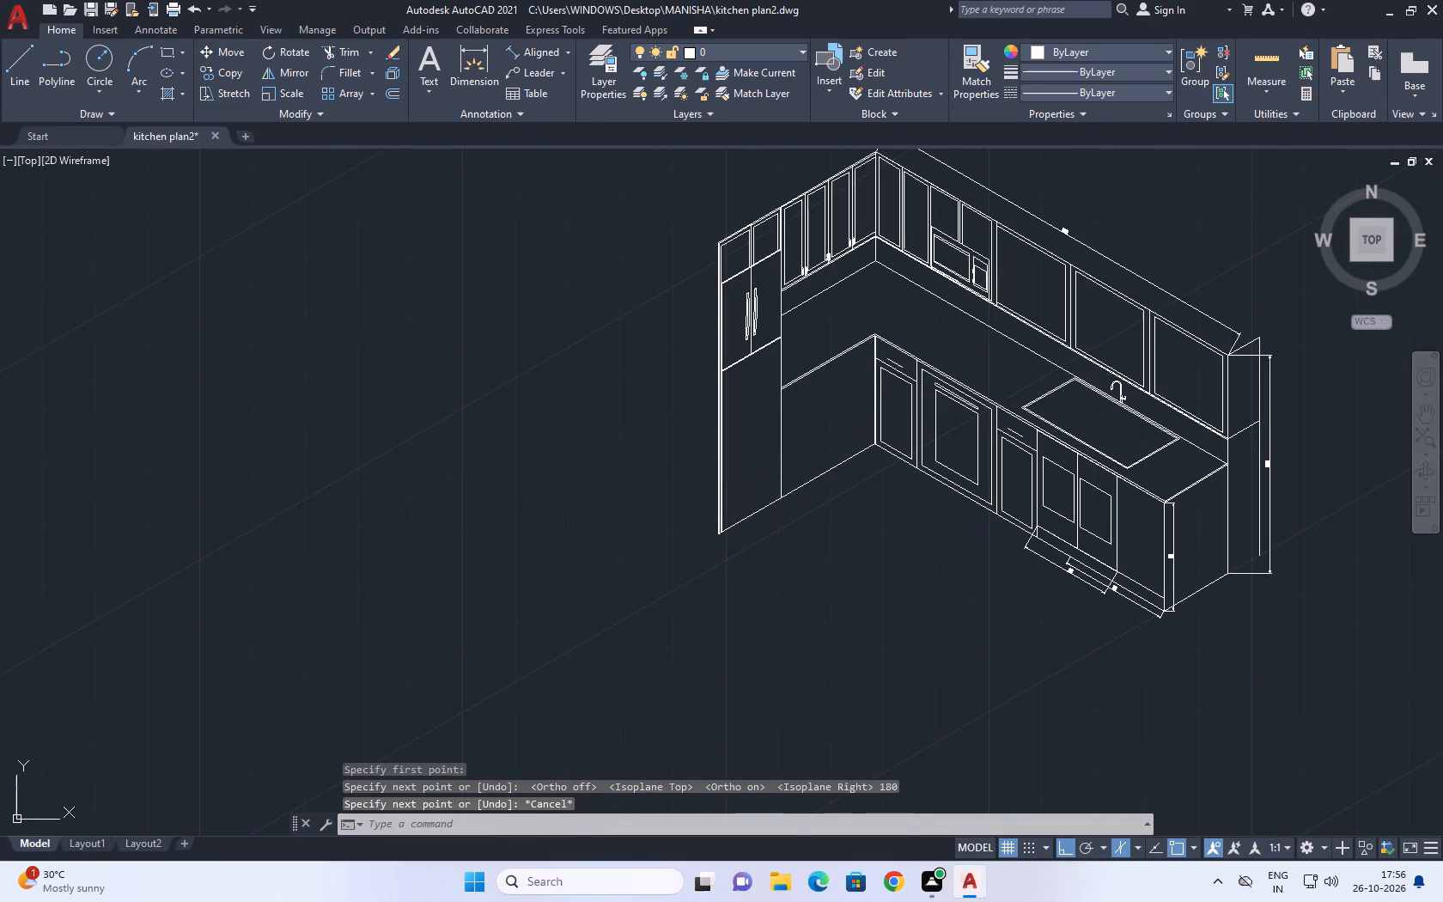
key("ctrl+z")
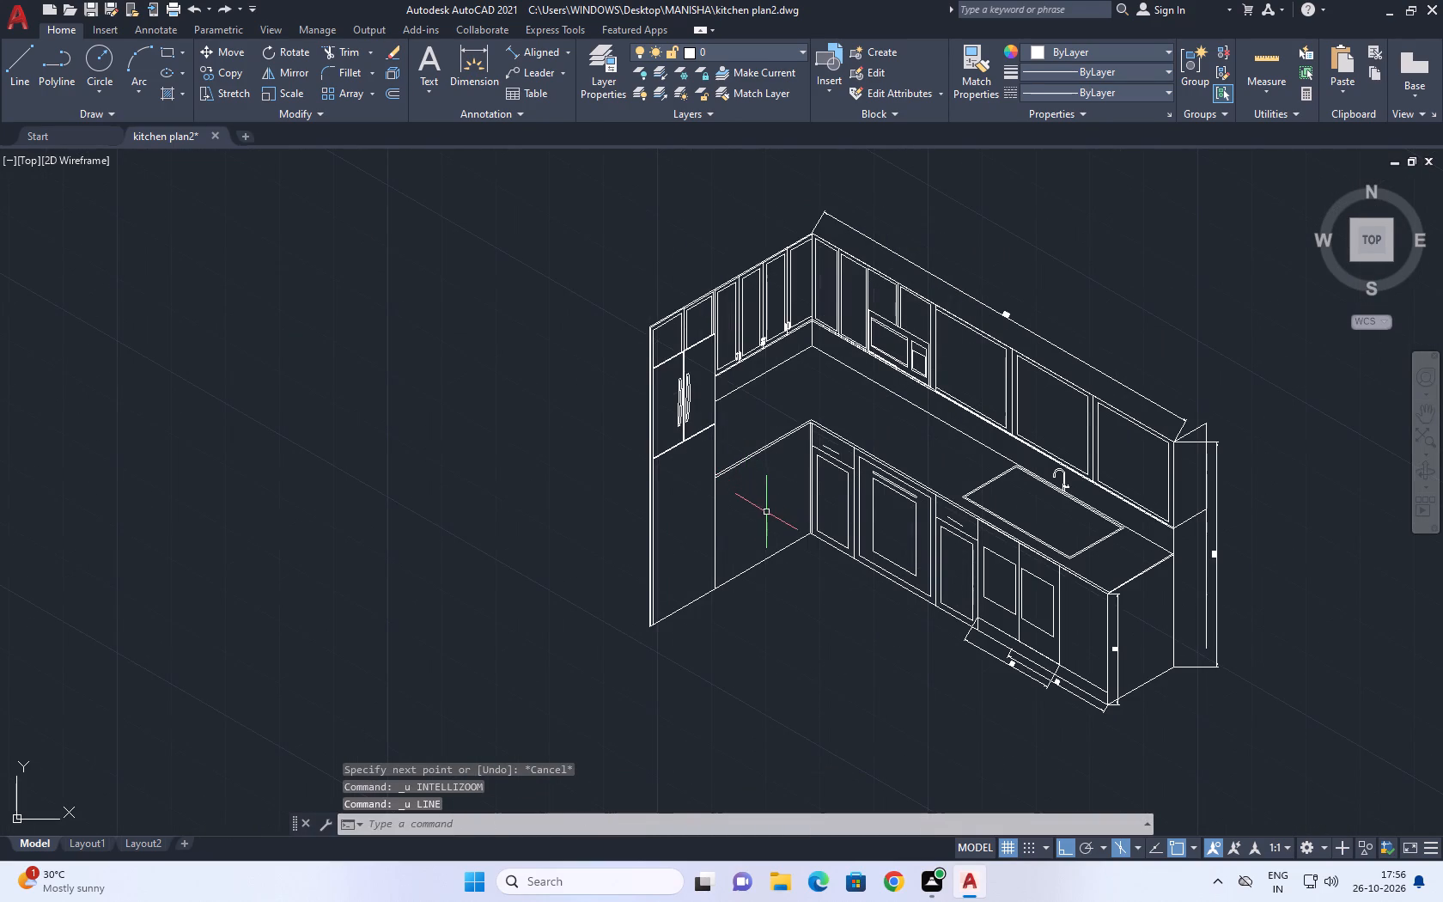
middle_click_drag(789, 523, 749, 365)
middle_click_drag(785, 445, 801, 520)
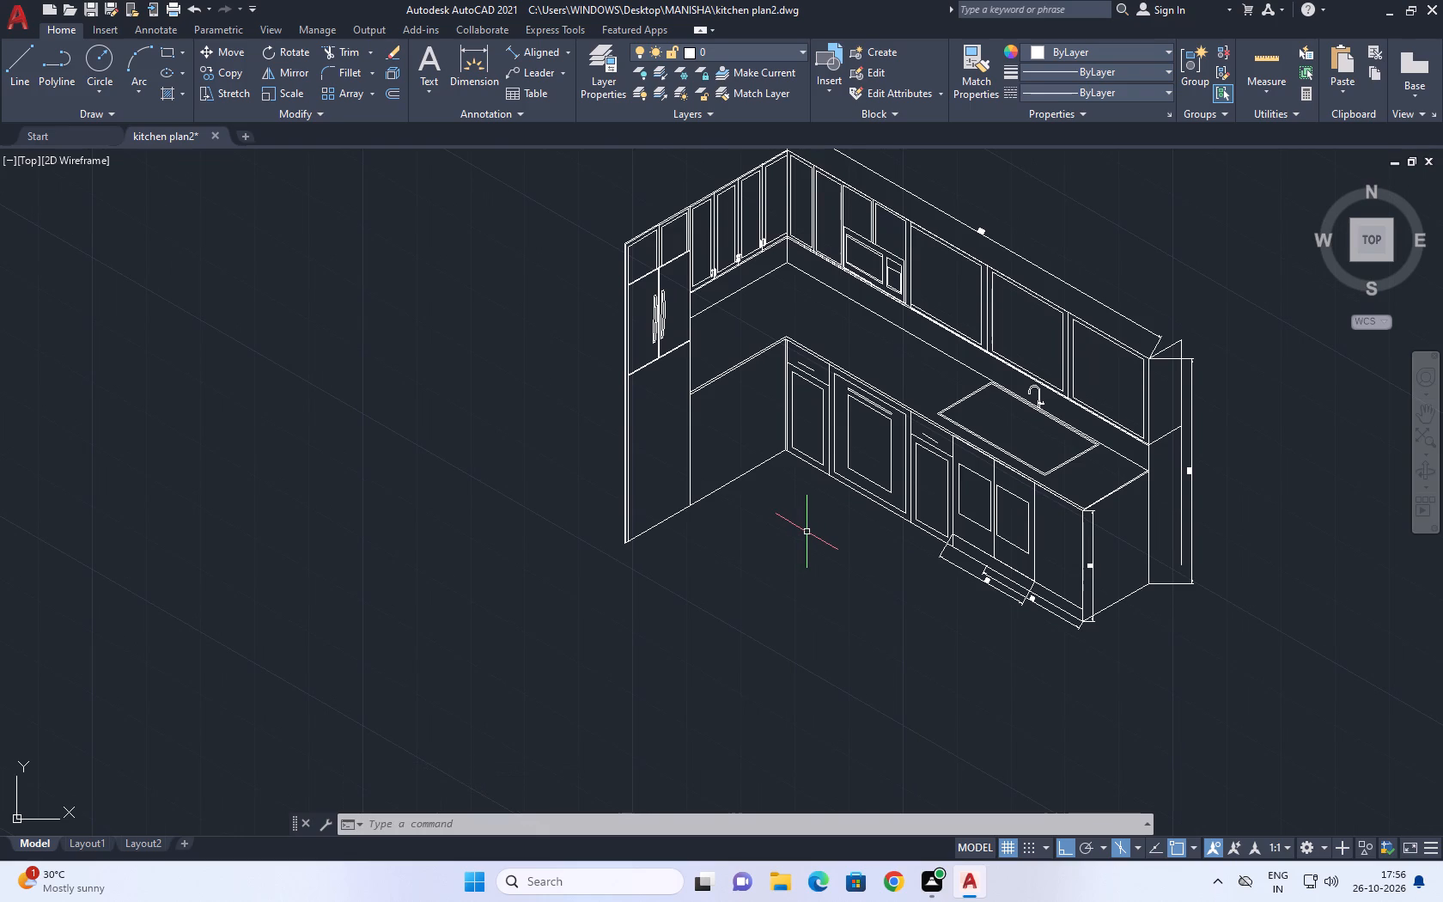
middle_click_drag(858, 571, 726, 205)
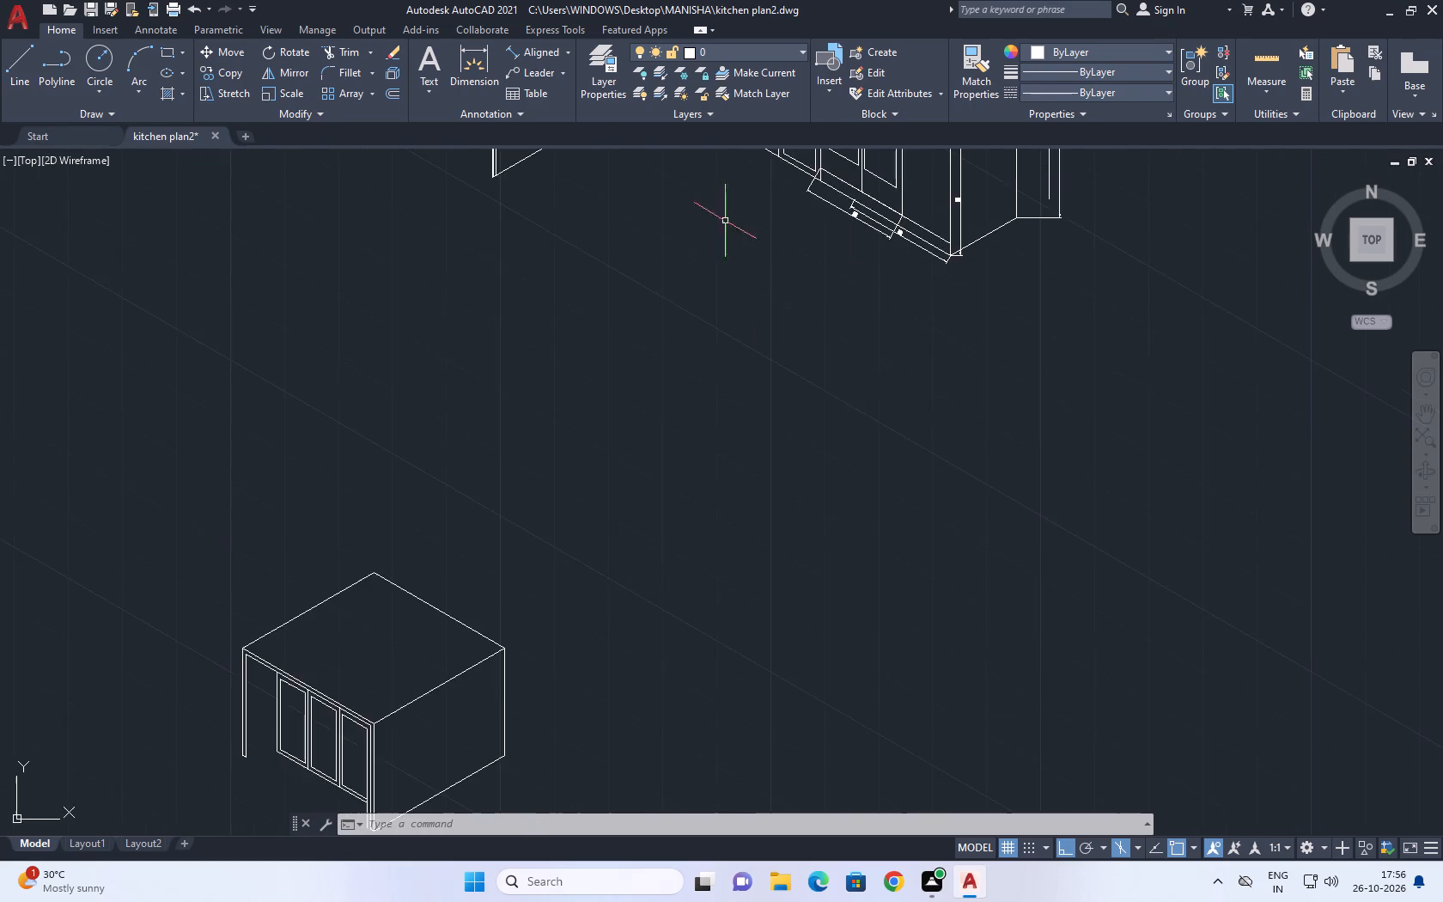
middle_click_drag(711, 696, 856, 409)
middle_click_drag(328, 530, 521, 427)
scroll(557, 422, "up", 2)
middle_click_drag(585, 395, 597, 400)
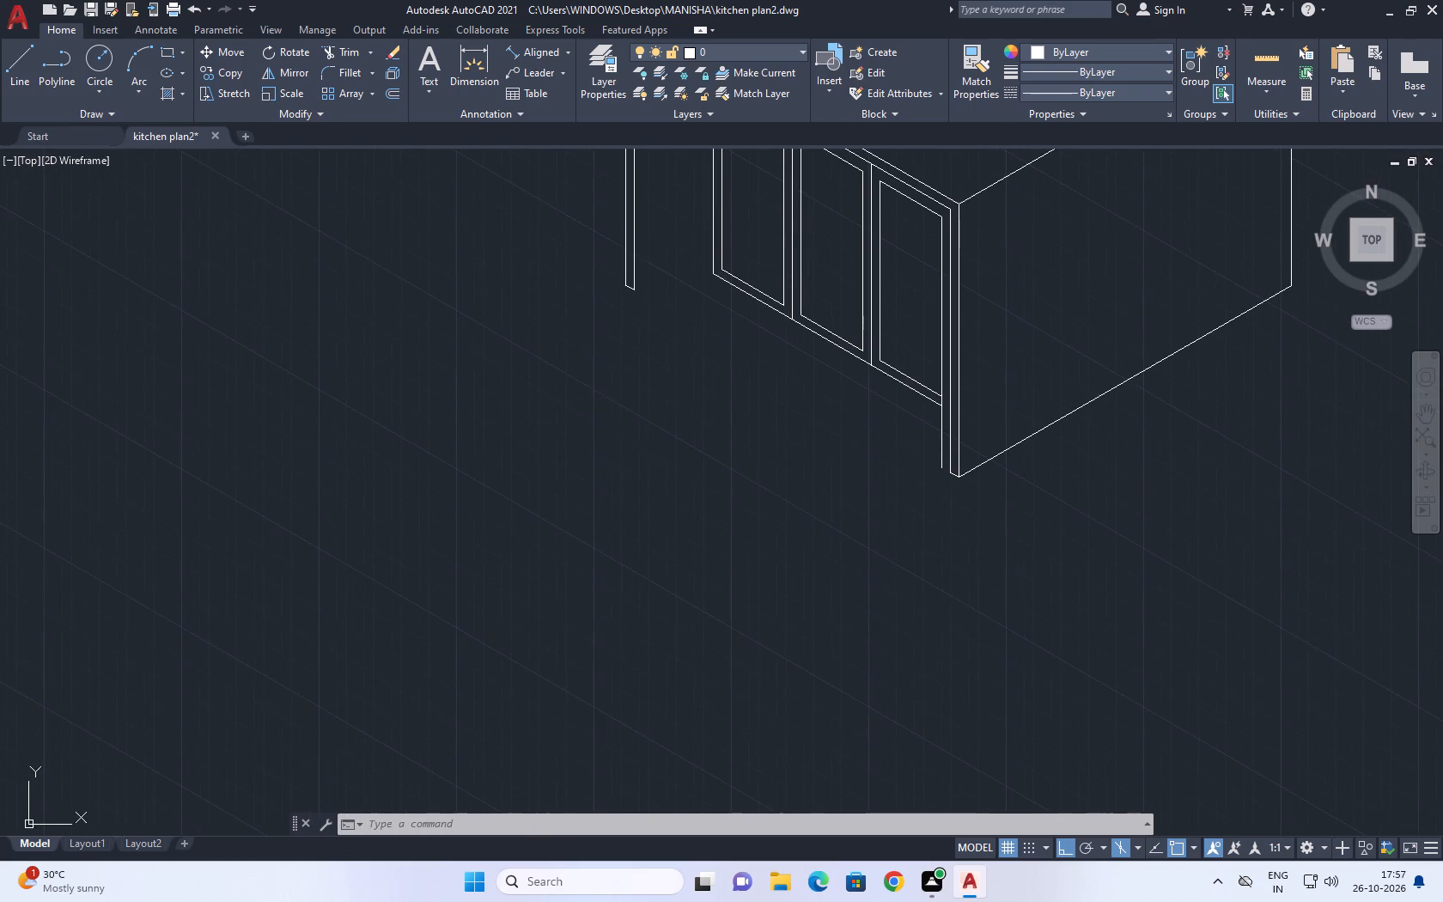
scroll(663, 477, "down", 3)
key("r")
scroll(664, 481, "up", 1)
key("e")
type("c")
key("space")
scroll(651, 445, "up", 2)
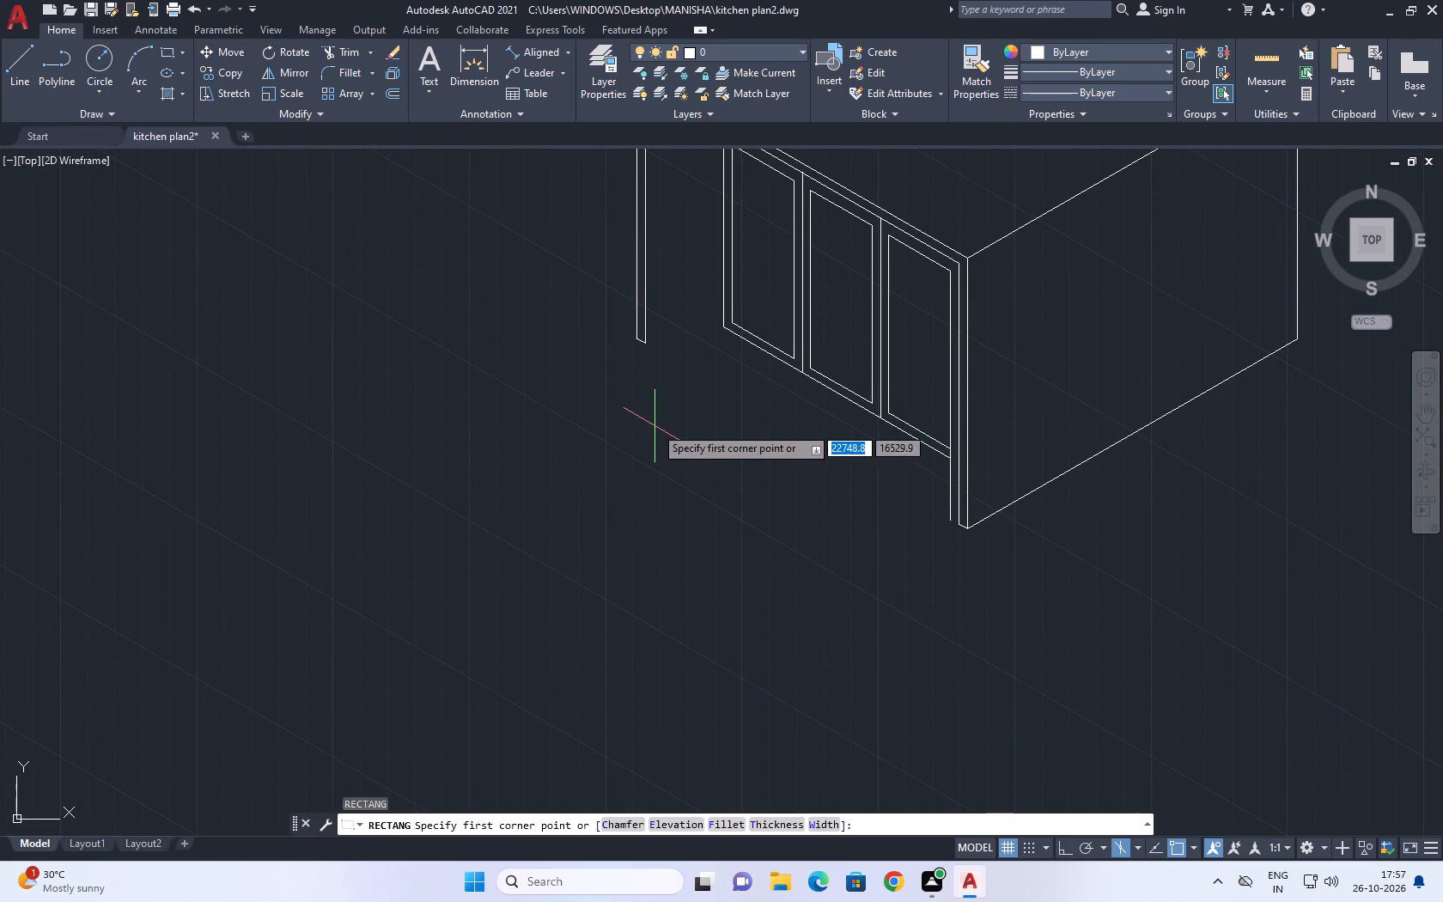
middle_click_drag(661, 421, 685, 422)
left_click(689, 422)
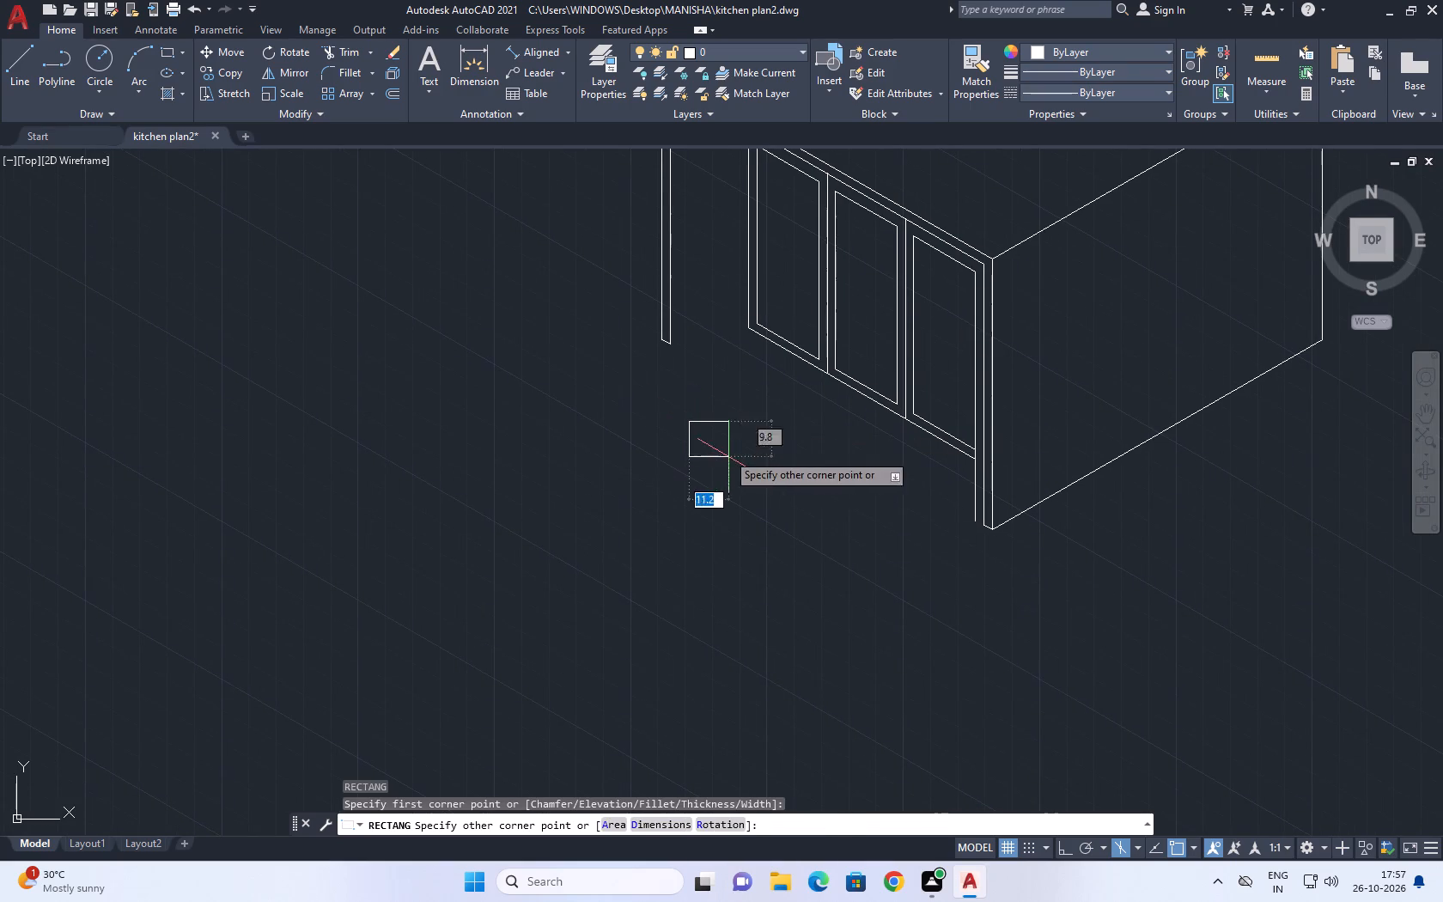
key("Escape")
Draw a separate 41-unit vertical line in the empty space below the box's panelled left face.
scroll(760, 483, "down", 2)
middle_click_drag(792, 493, 799, 501)
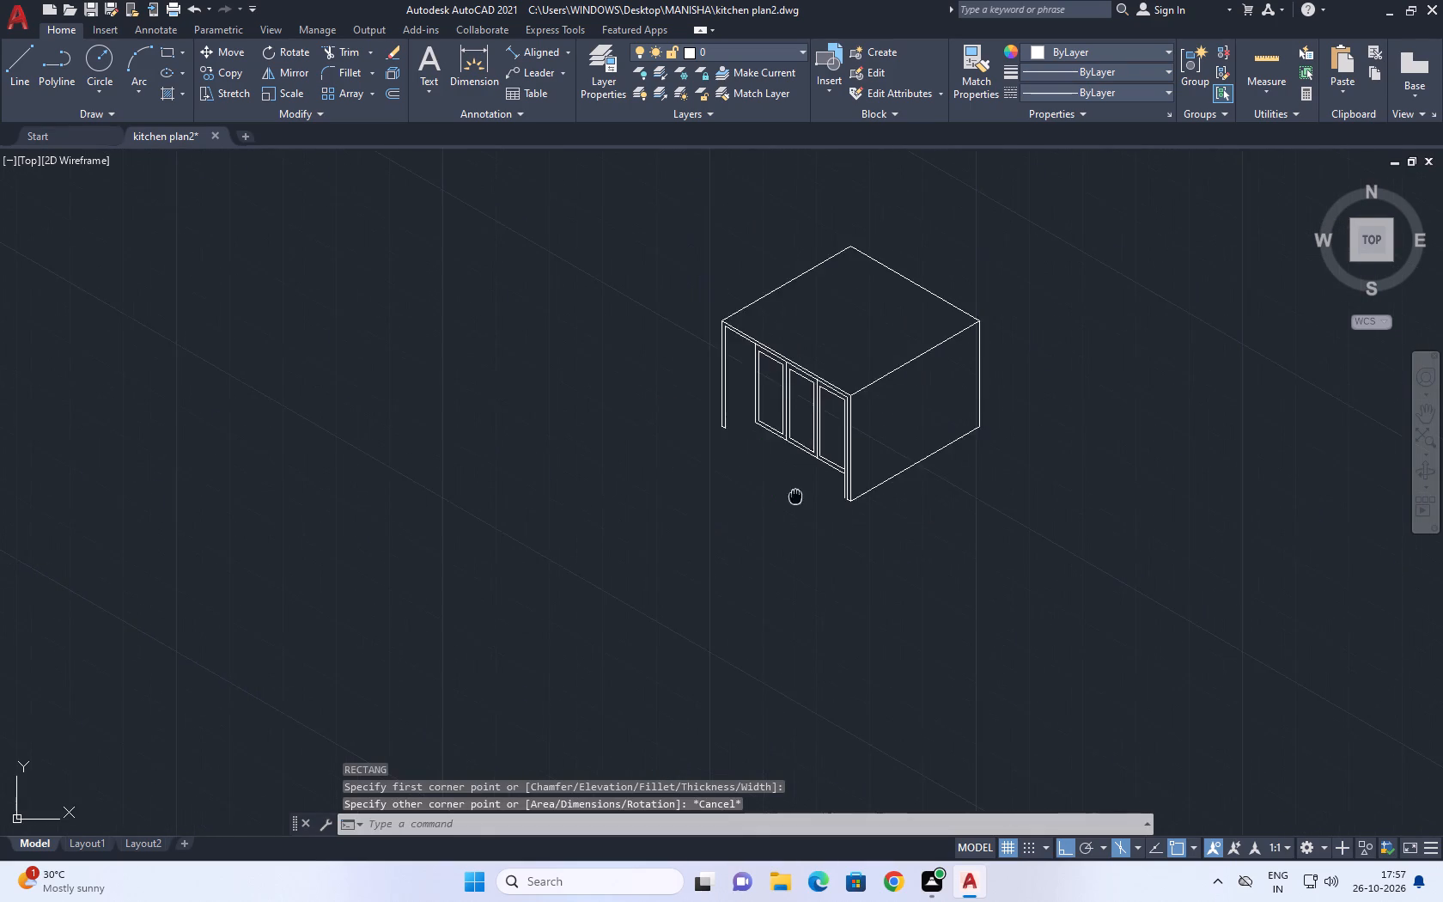
middle_click_drag(799, 501, 803, 504)
type("l")
key("space")
middle_click_drag(649, 540, 706, 496)
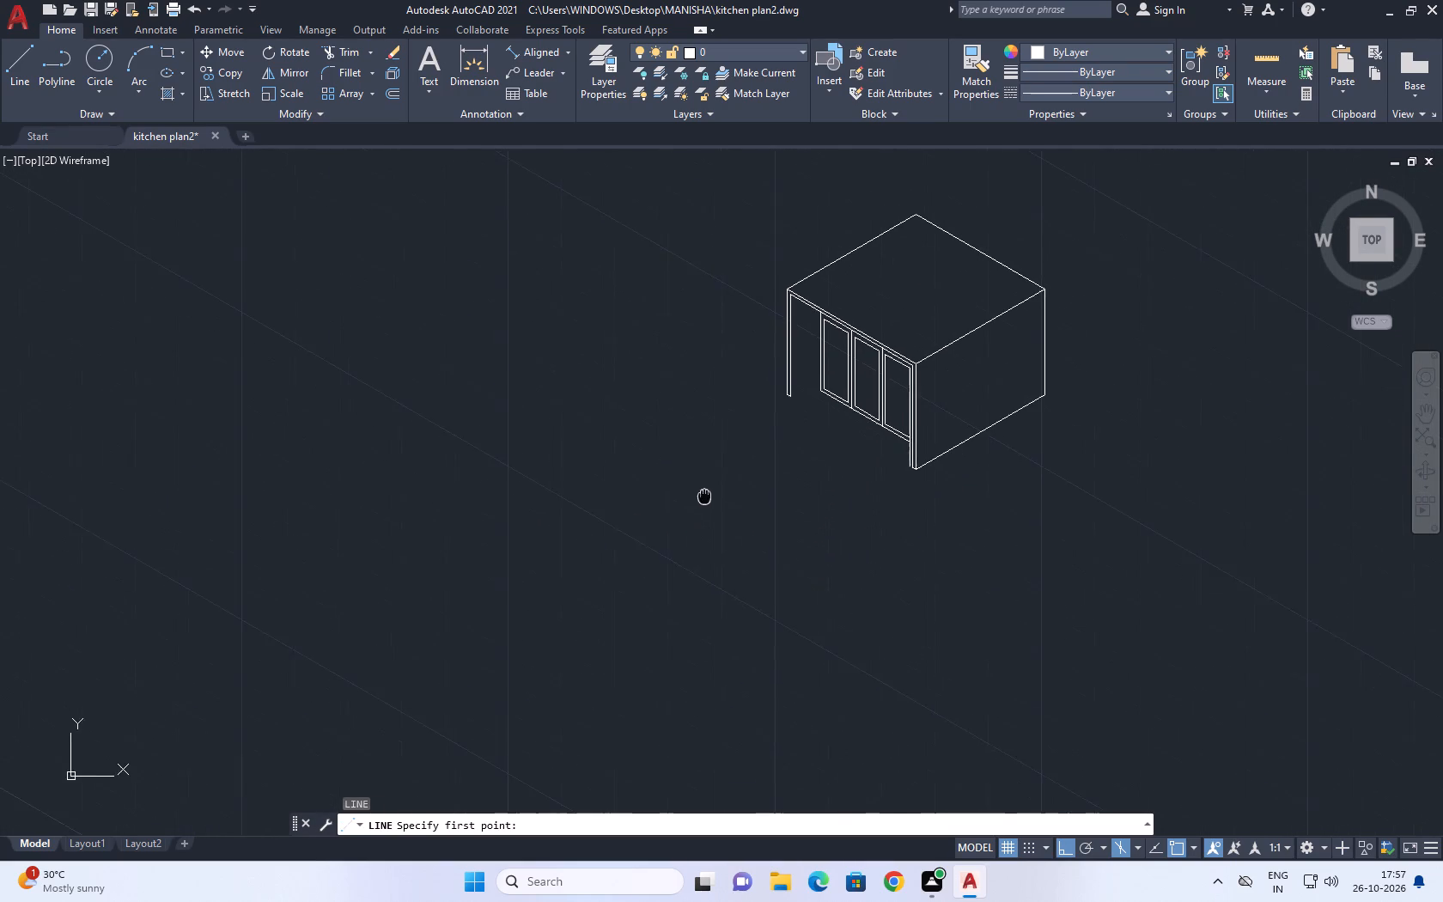
middle_click_drag(706, 496, 708, 496)
scroll(808, 499, "up", 2)
left_click(799, 520)
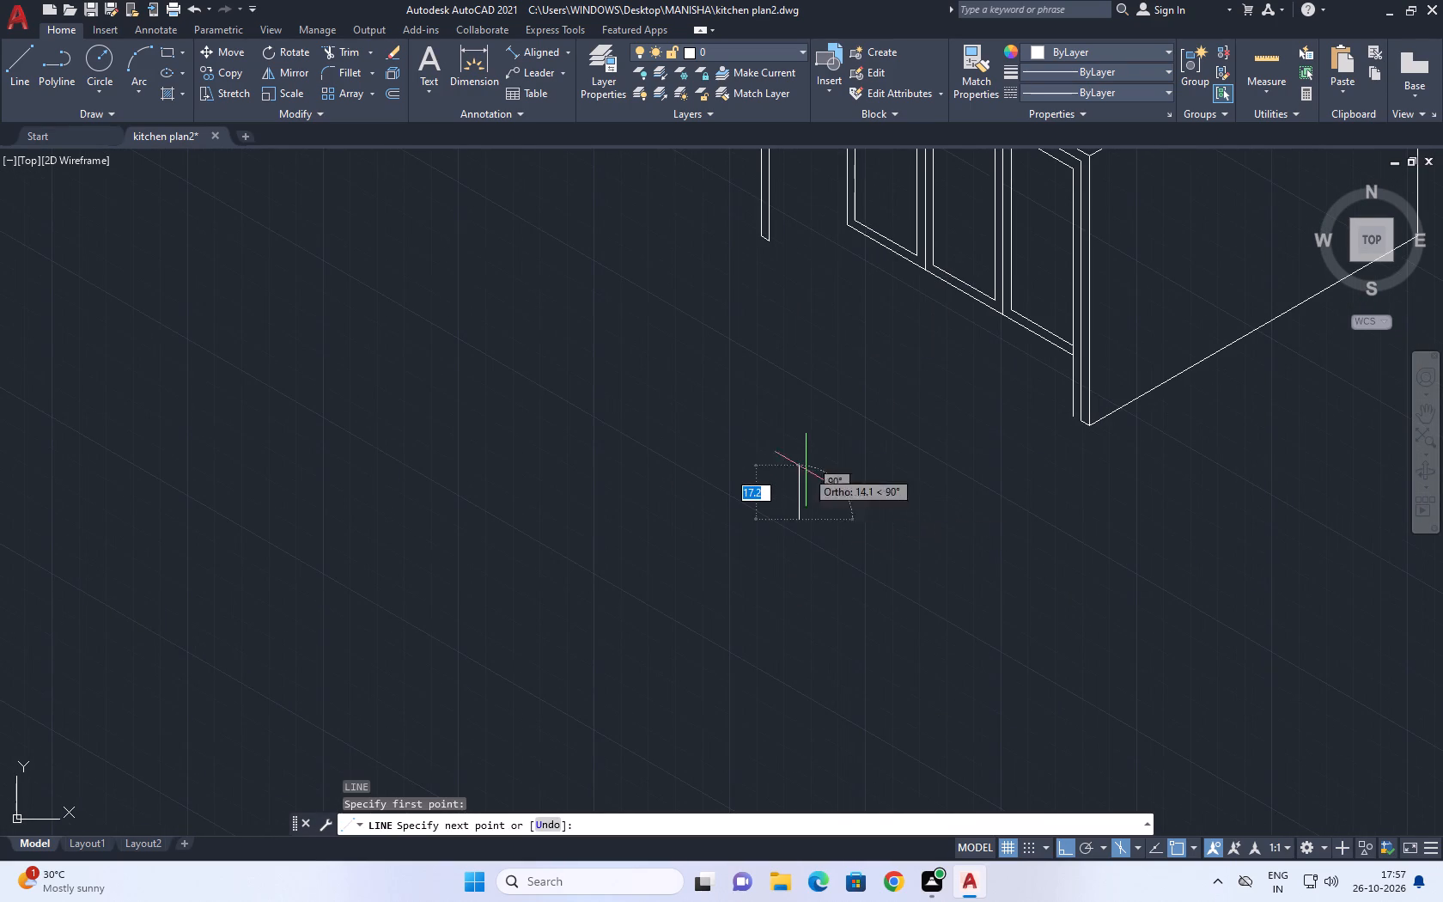
type("41")
key("Return")
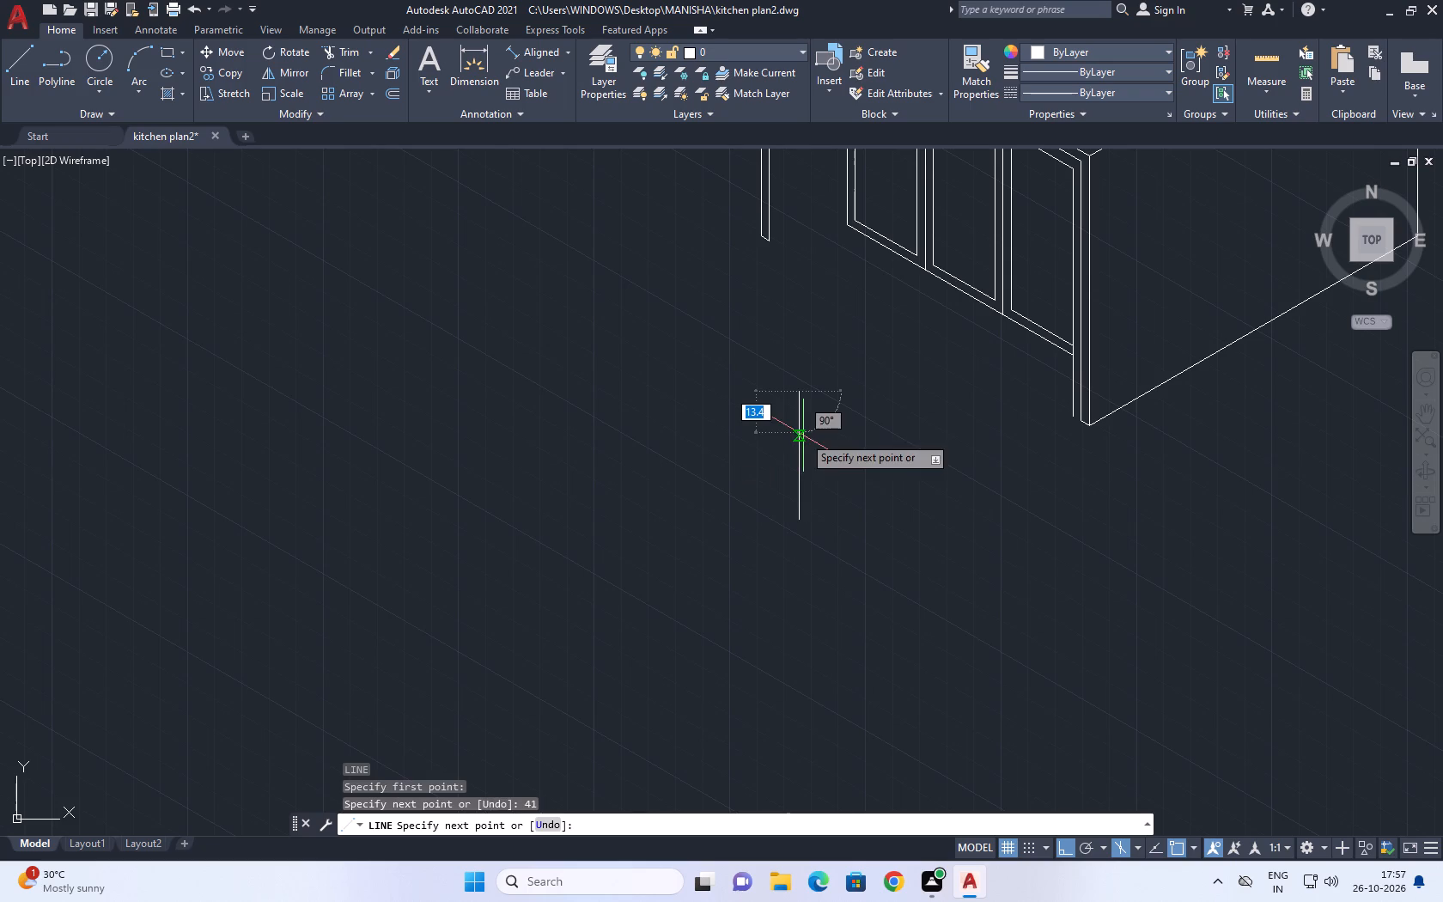
middle_click_drag(878, 448, 854, 413)
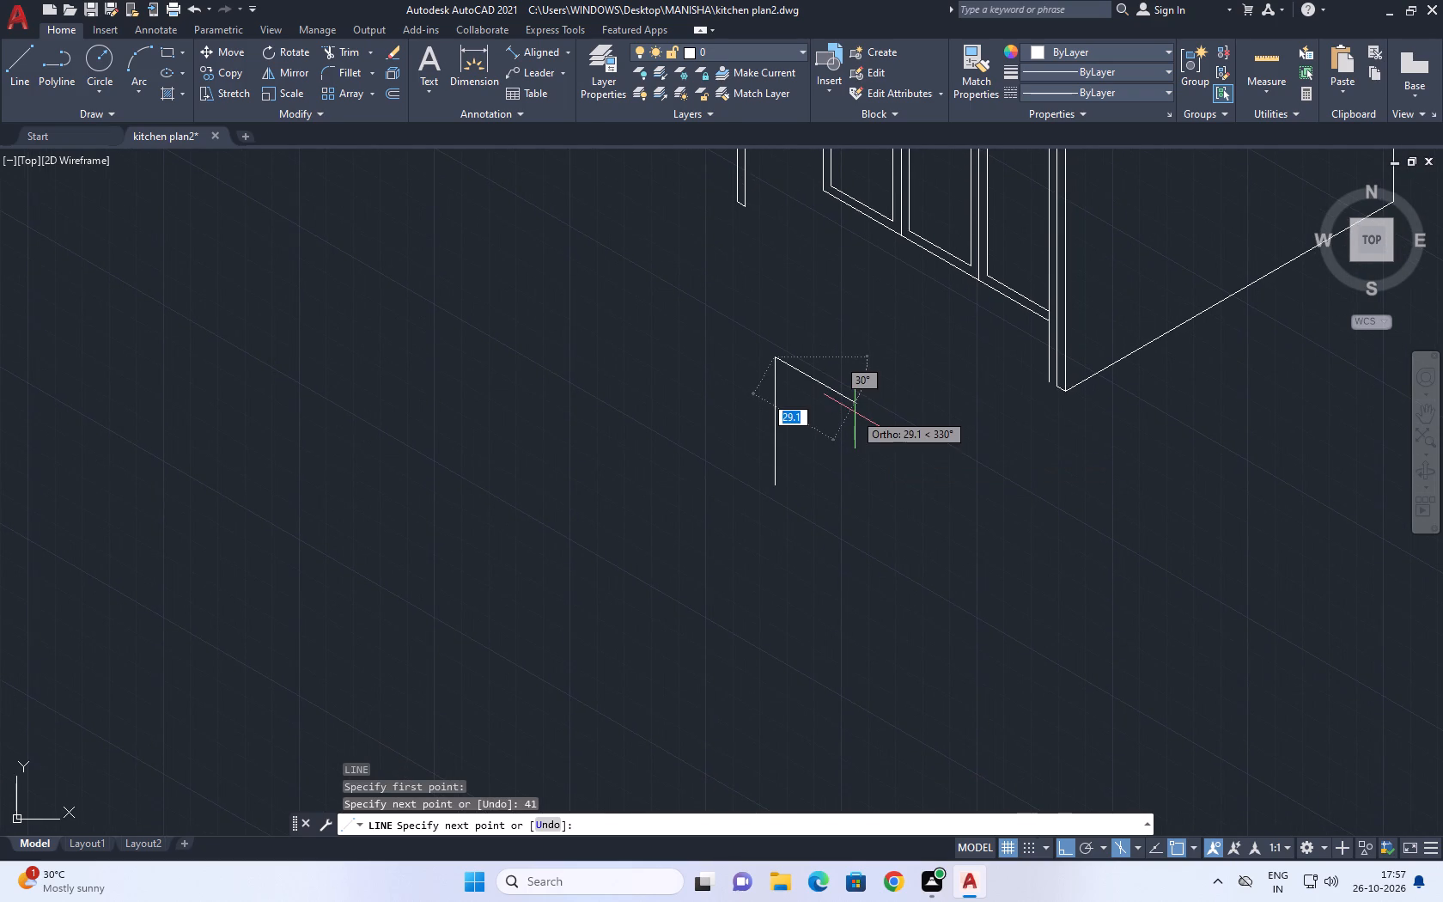
key("Escape")
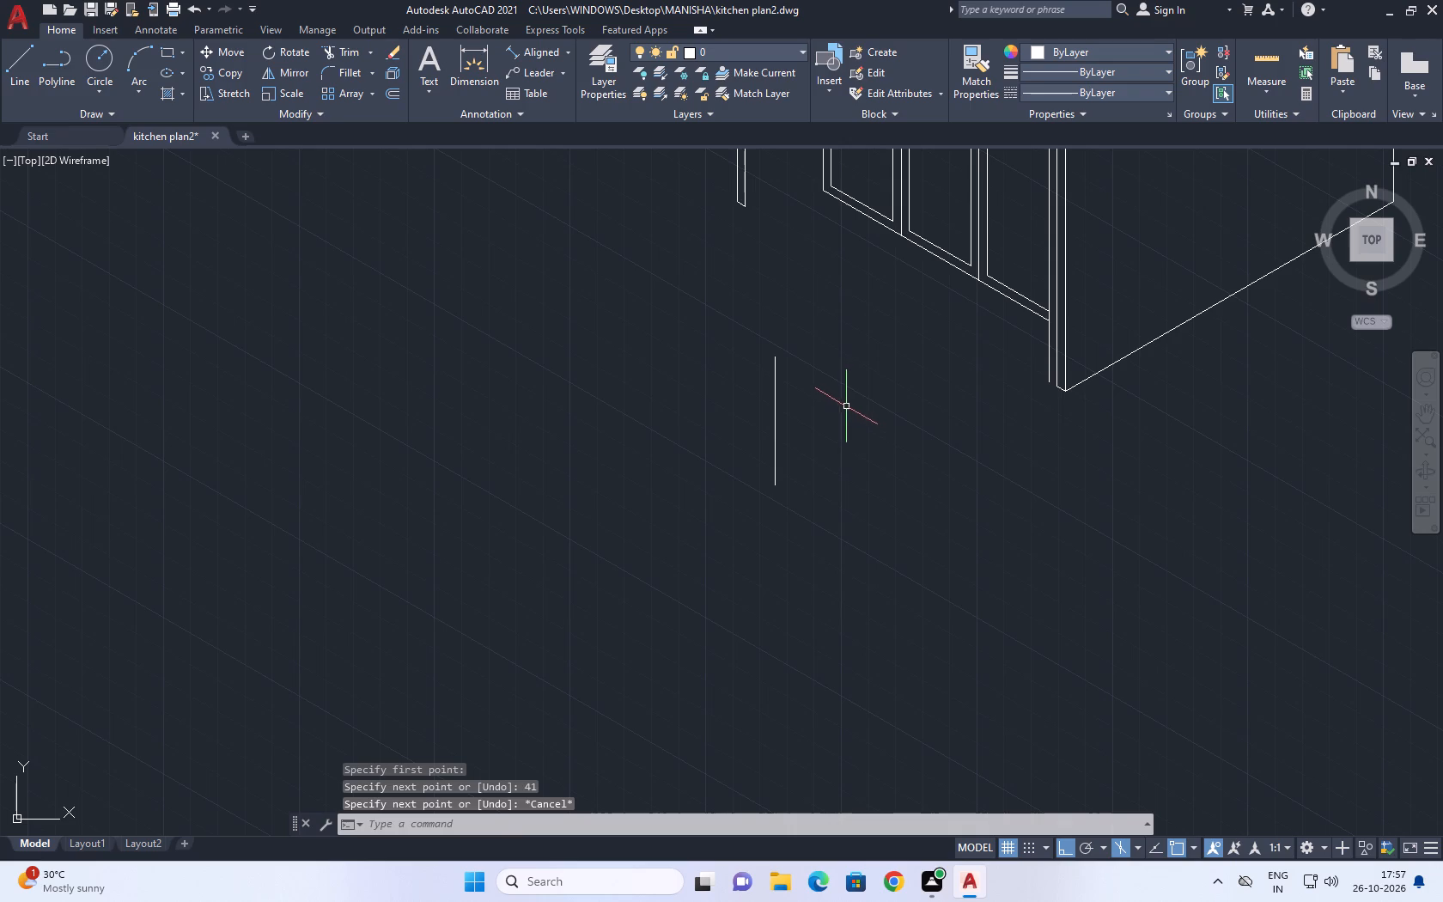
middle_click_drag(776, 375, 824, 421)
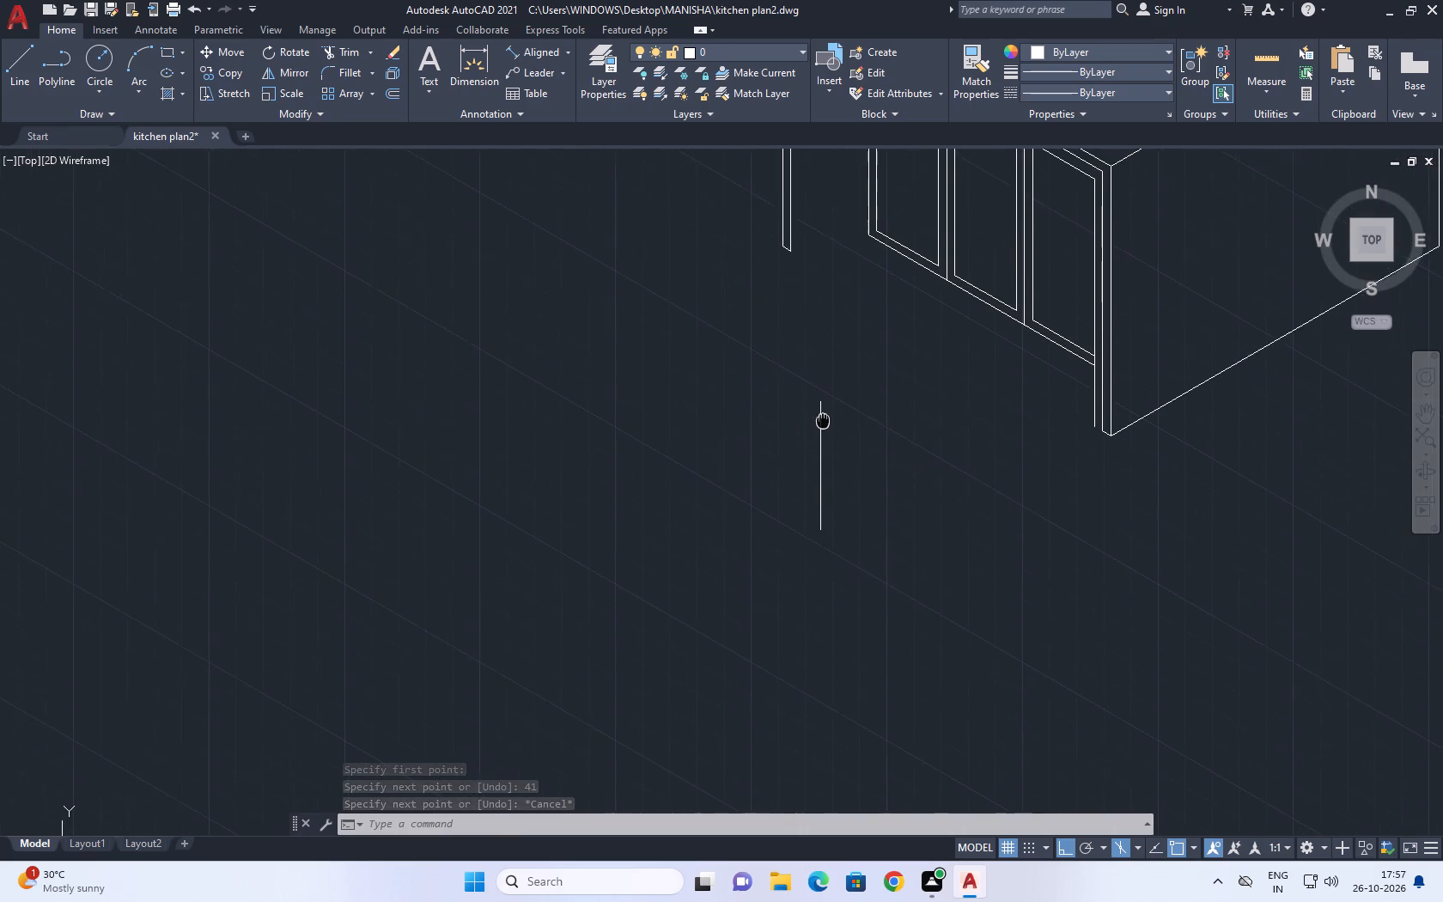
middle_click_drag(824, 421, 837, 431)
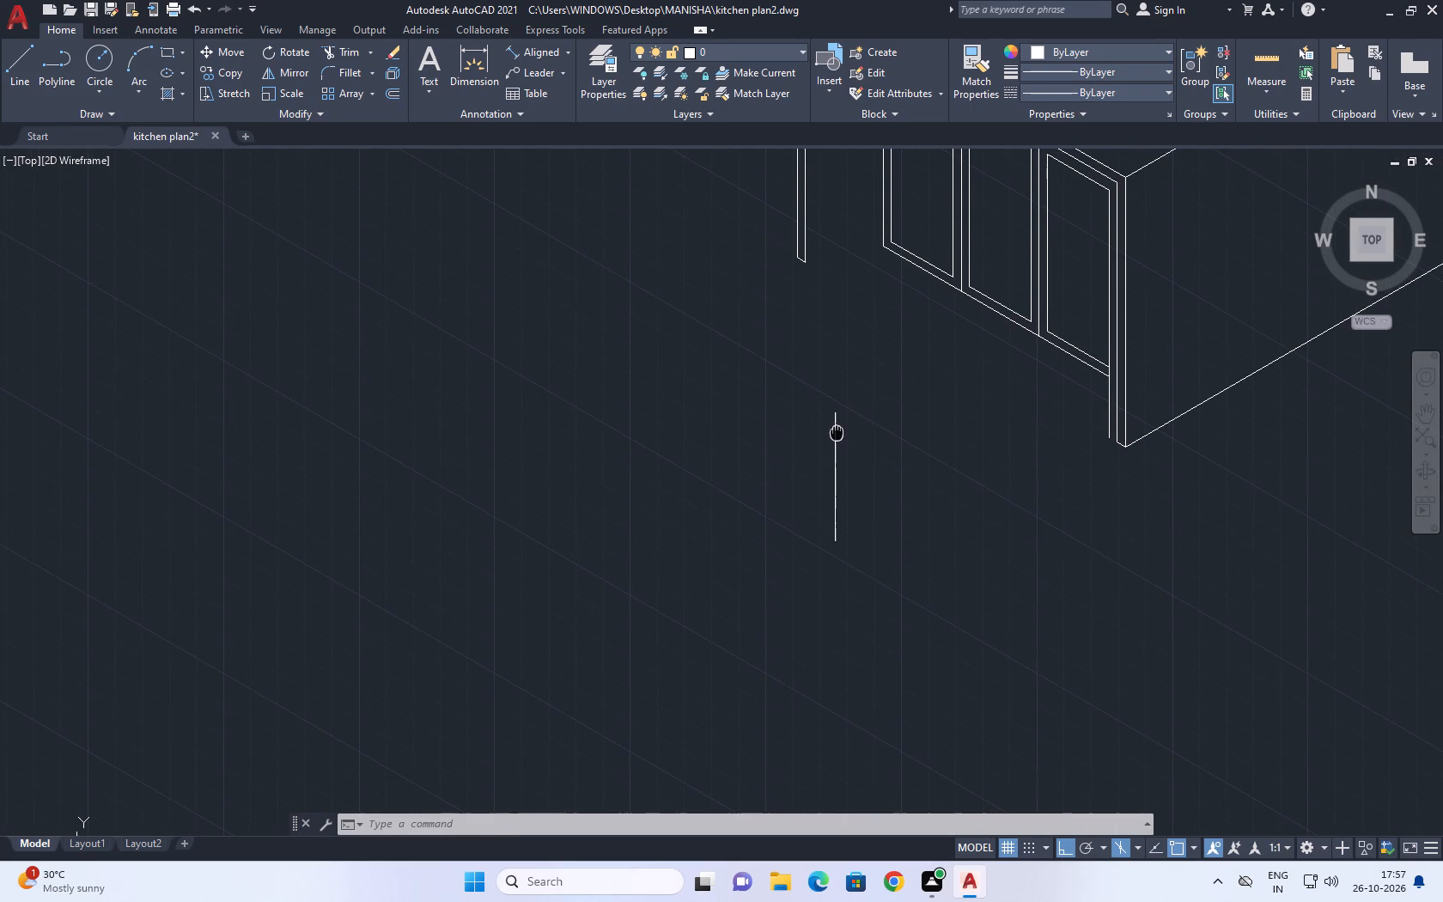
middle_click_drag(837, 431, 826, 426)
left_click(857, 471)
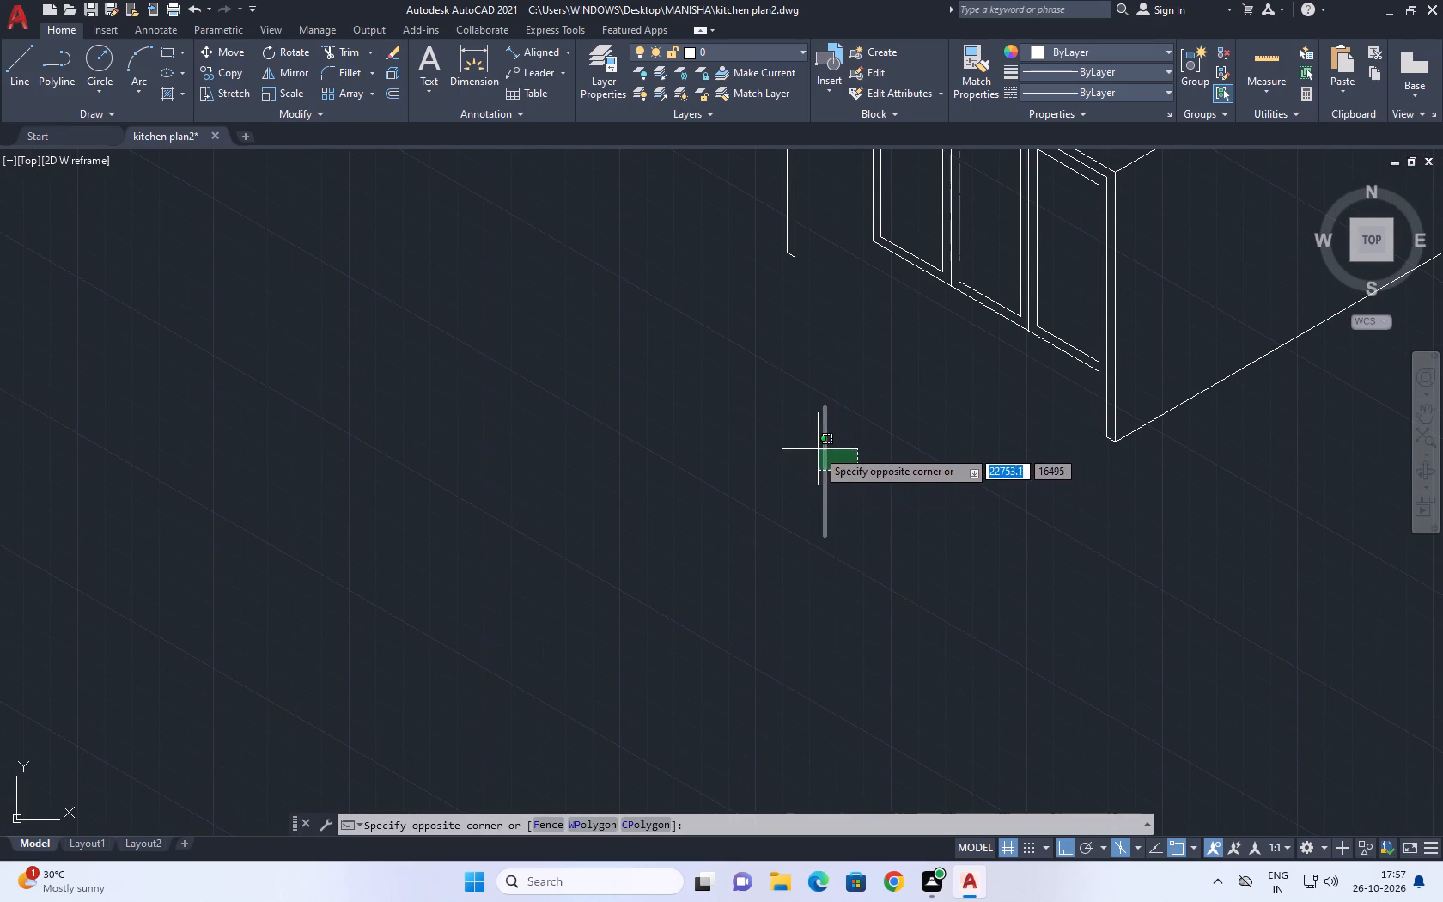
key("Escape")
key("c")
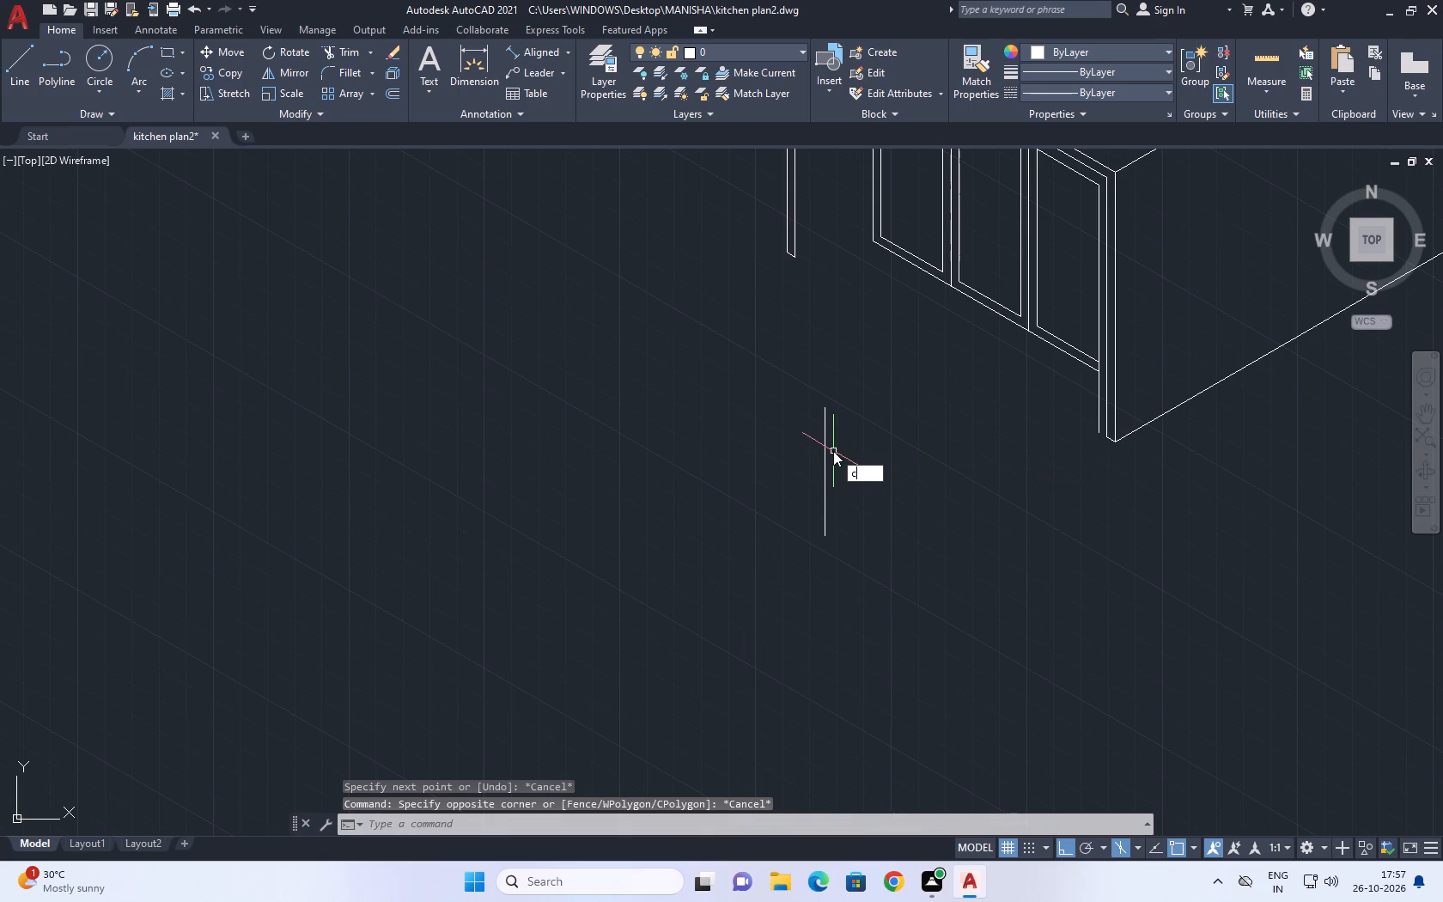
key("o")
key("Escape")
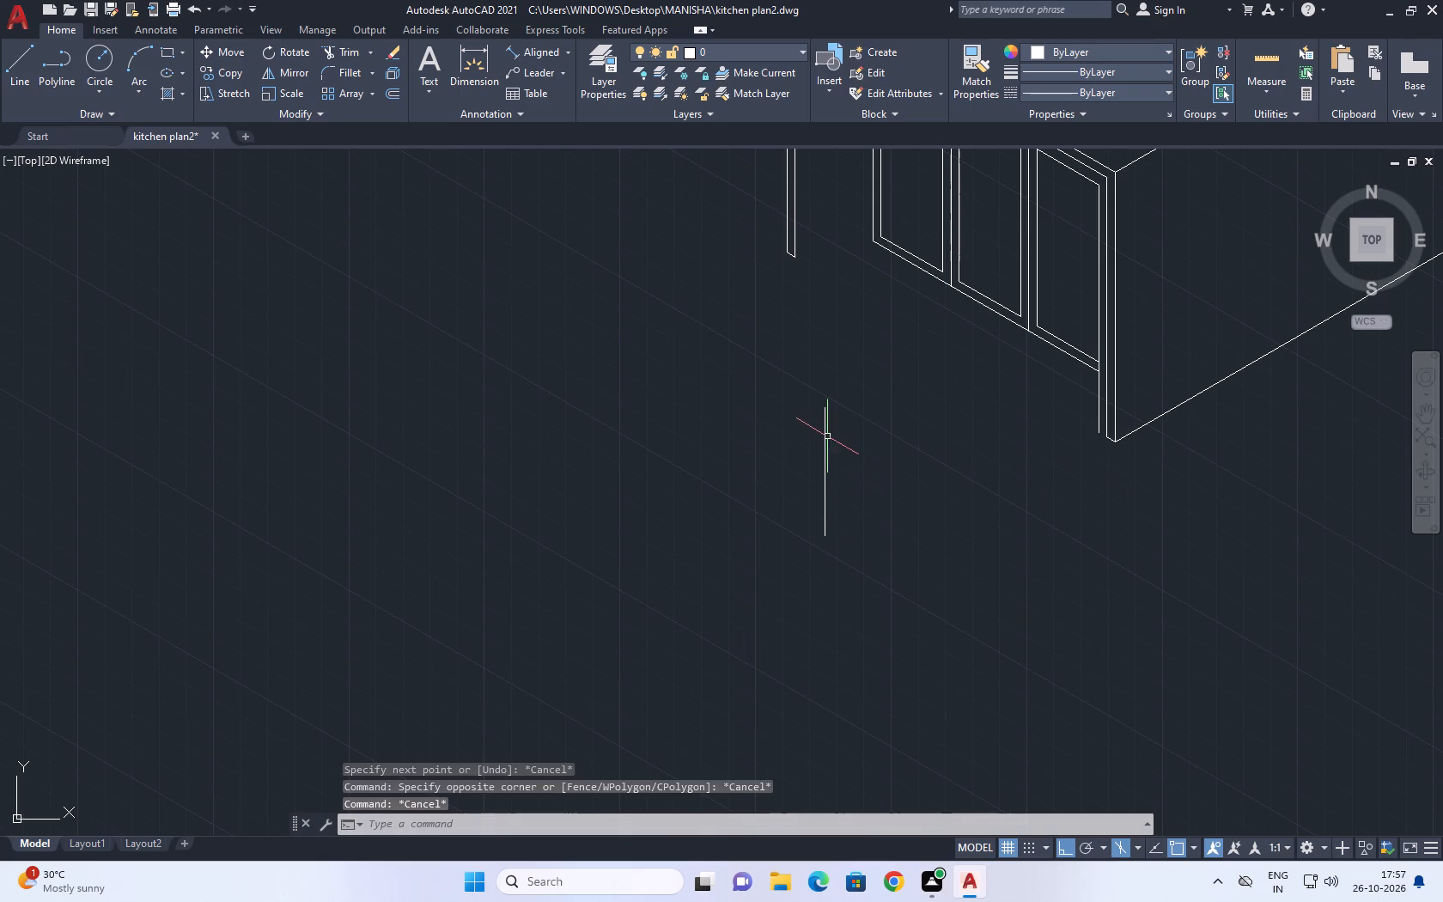
Draw a 66-unit vertical line just beside the separate 41-unit vertical line below the box.
key("l")
key("space")
left_click(848, 392)
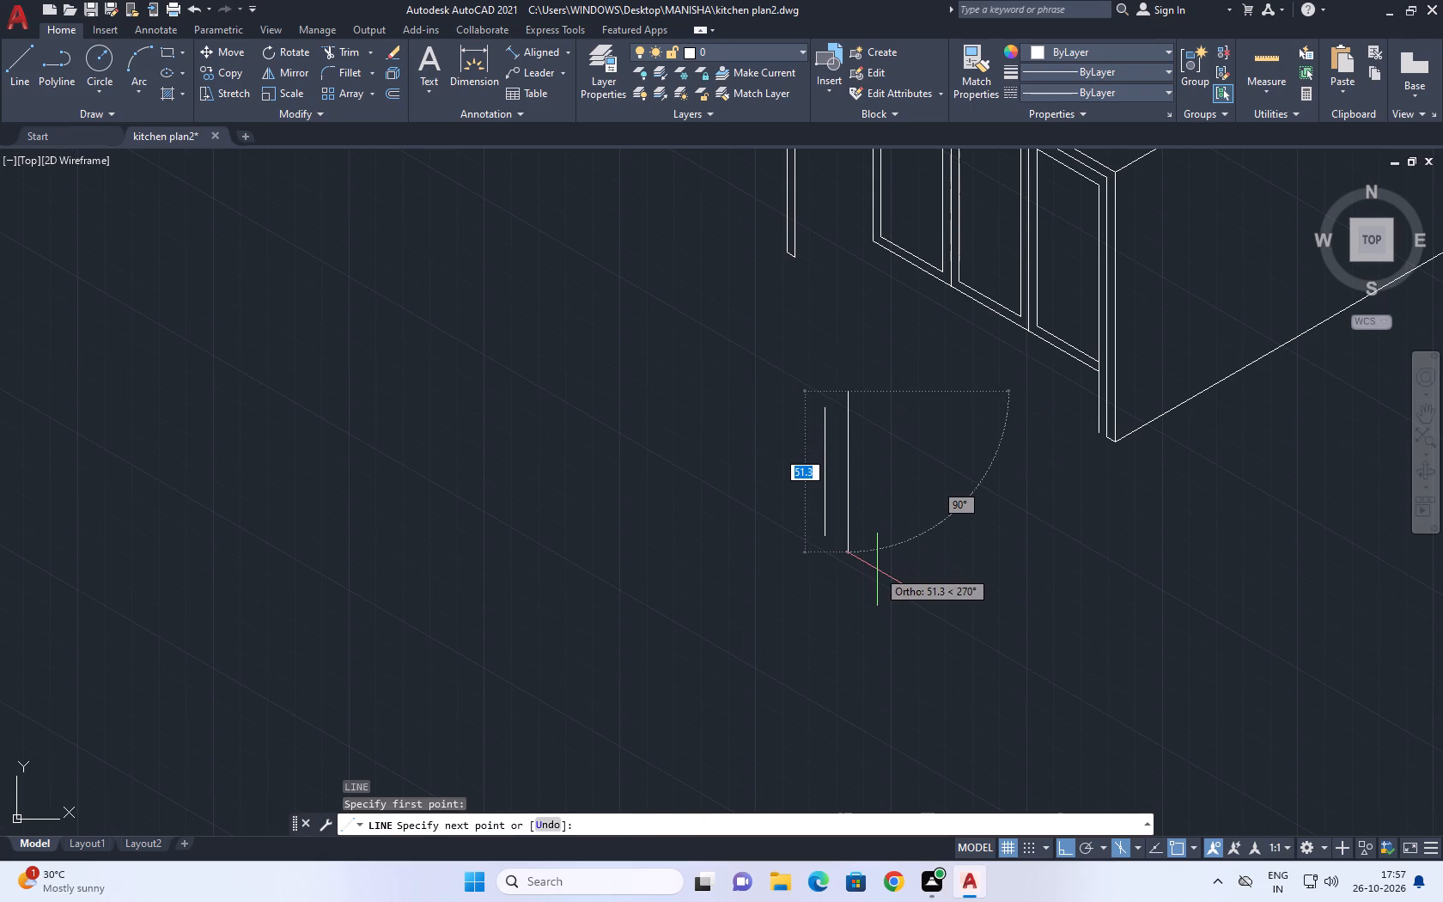
type("66")
key("Return")
key("Escape")
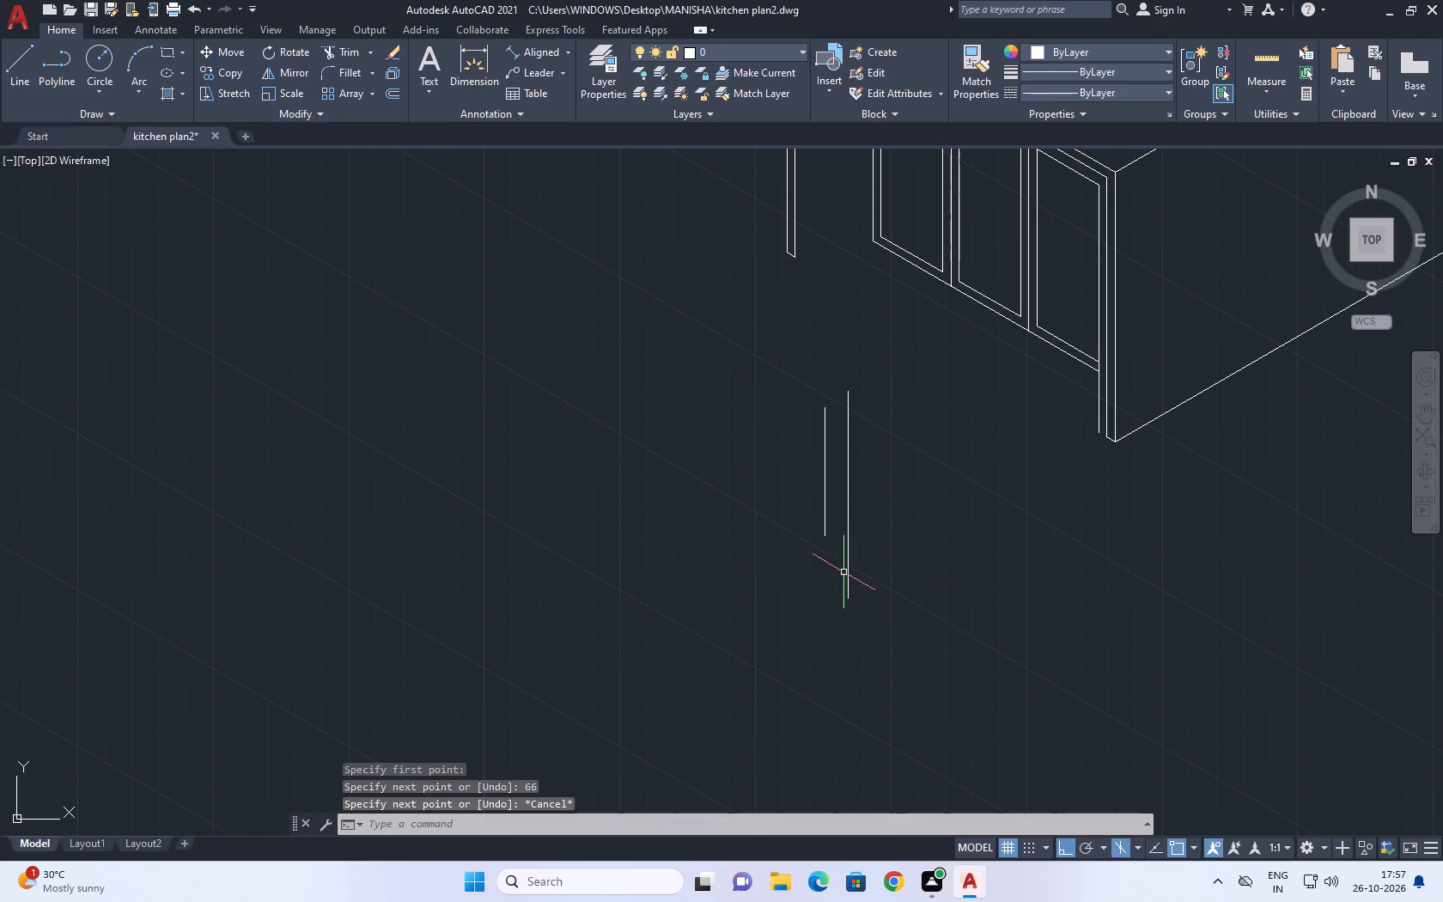
Move the 41-unit line onto the 66-unit line so that their upper ends coincide.
middle_click_drag(843, 484, 761, 390)
left_click(752, 429)
left_click(720, 424)
middle_click_drag(752, 432, 752, 433)
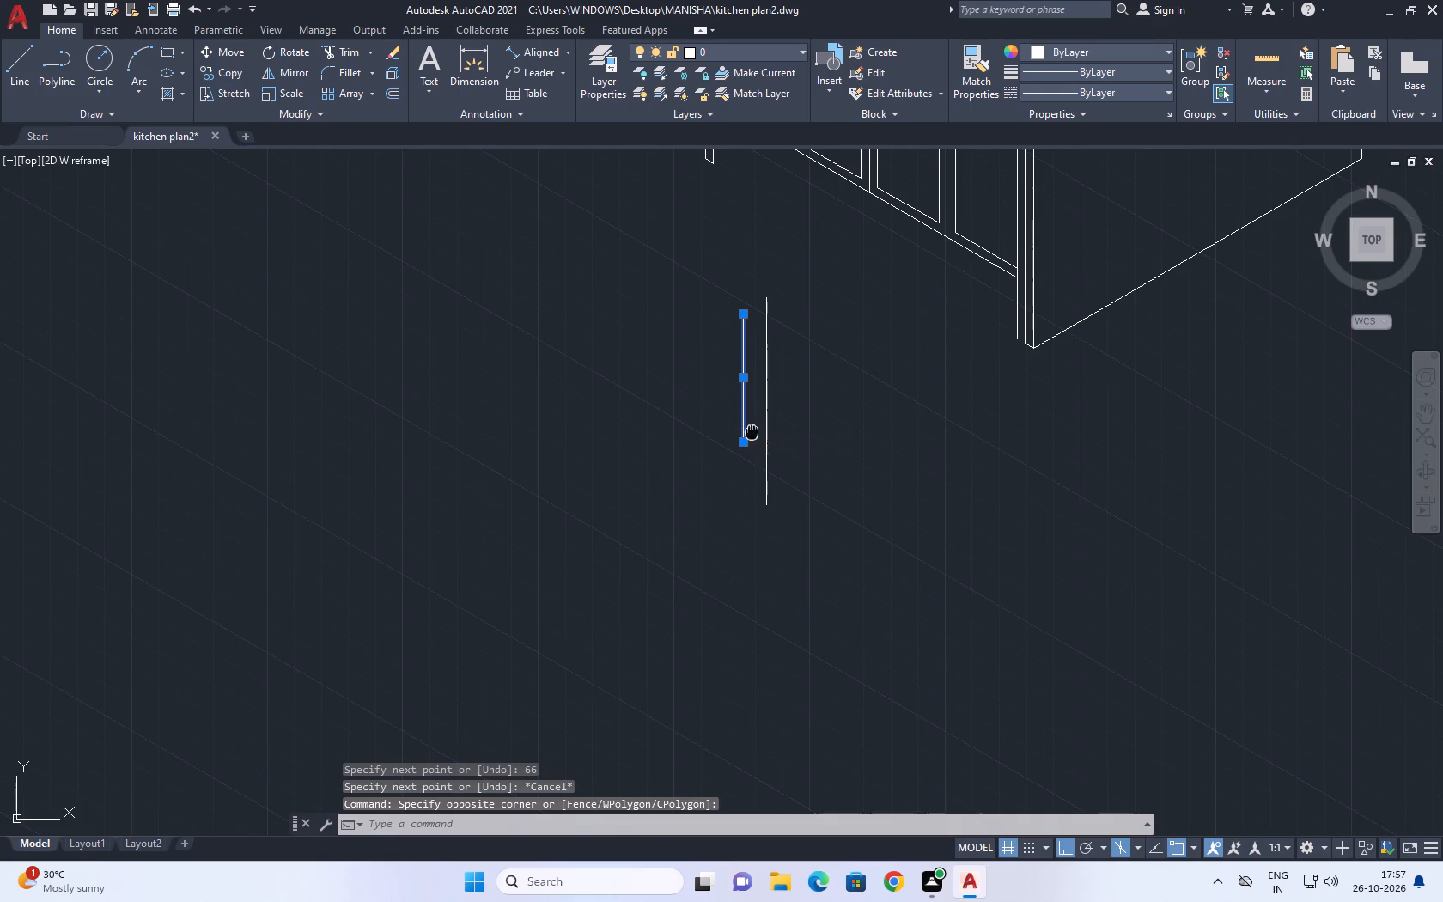
middle_click_drag(752, 433, 760, 456)
type("m")
key("space")
left_click(751, 337)
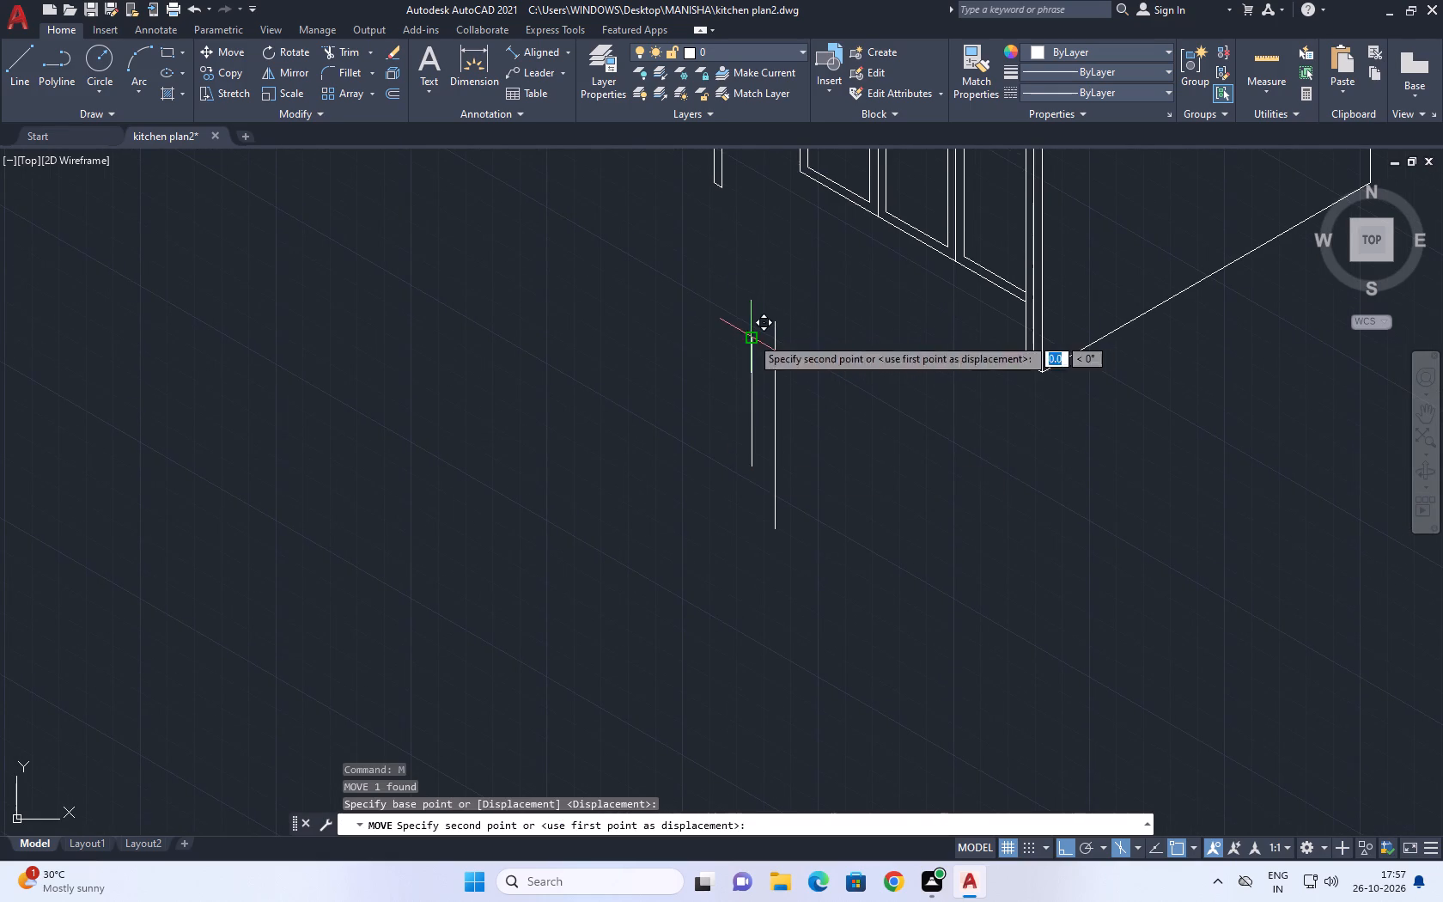
scroll(755, 316, "up", 2)
left_click(801, 331)
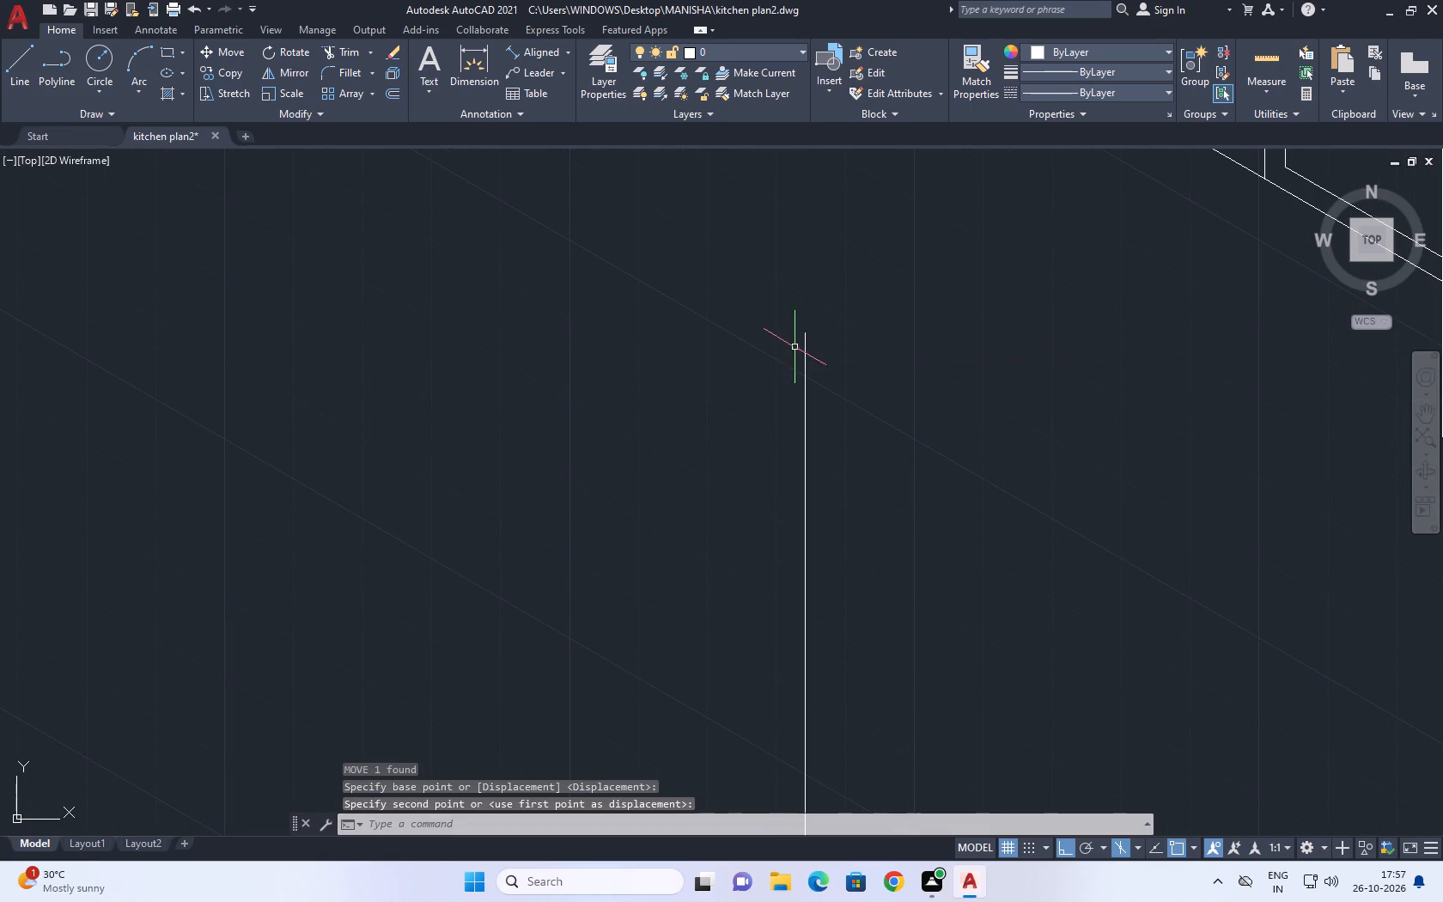
Start a line at the 41-unit line's lower end and try 1-unit and 5-unit segments along the 330° axis, undoing each.
scroll(840, 345, "down", 2)
left_click(27, 65)
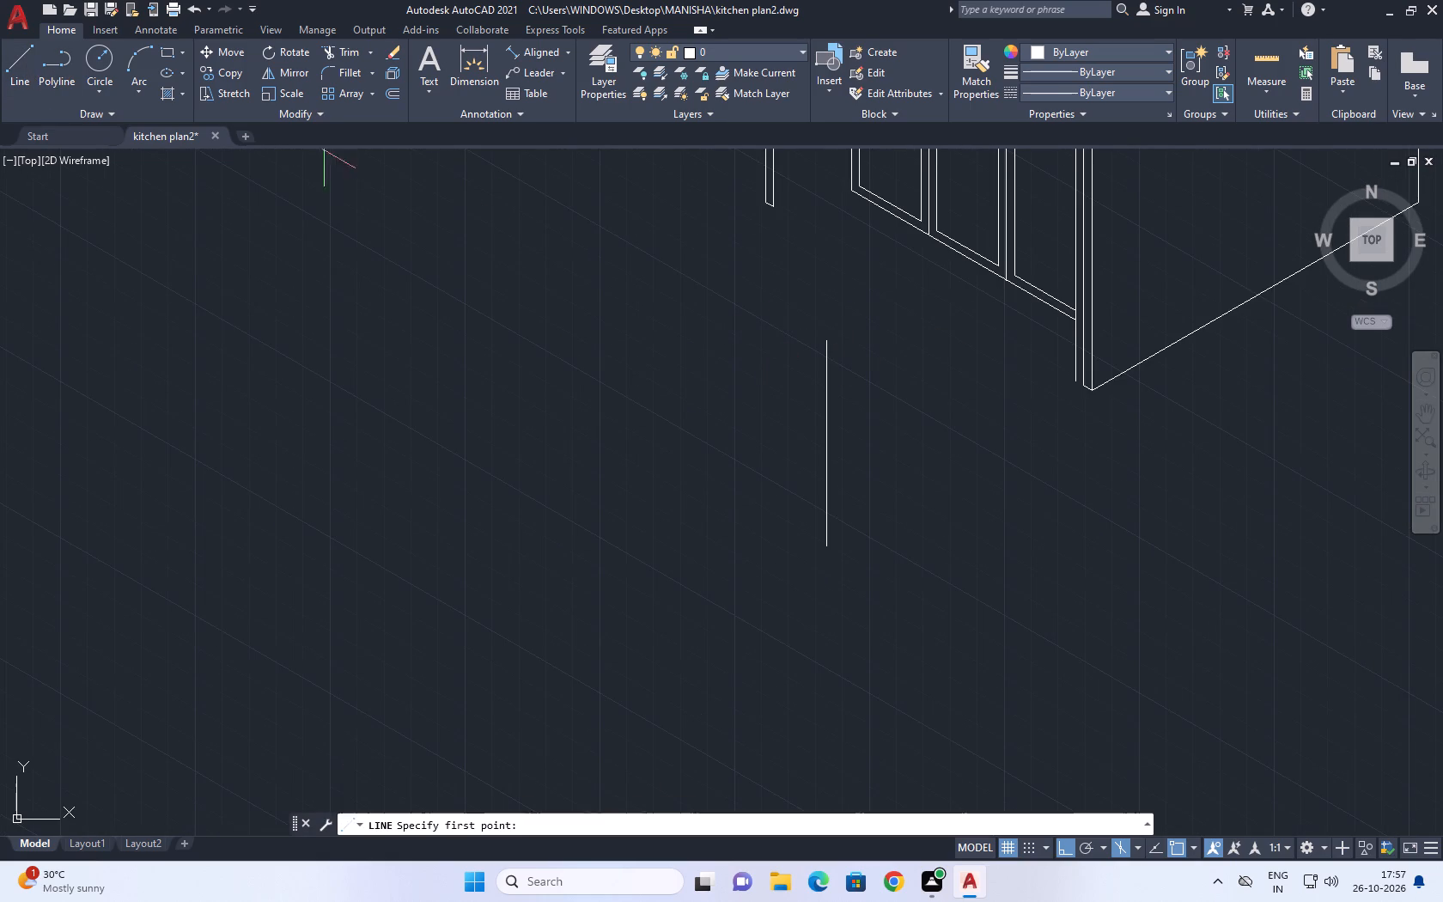
left_click(831, 464)
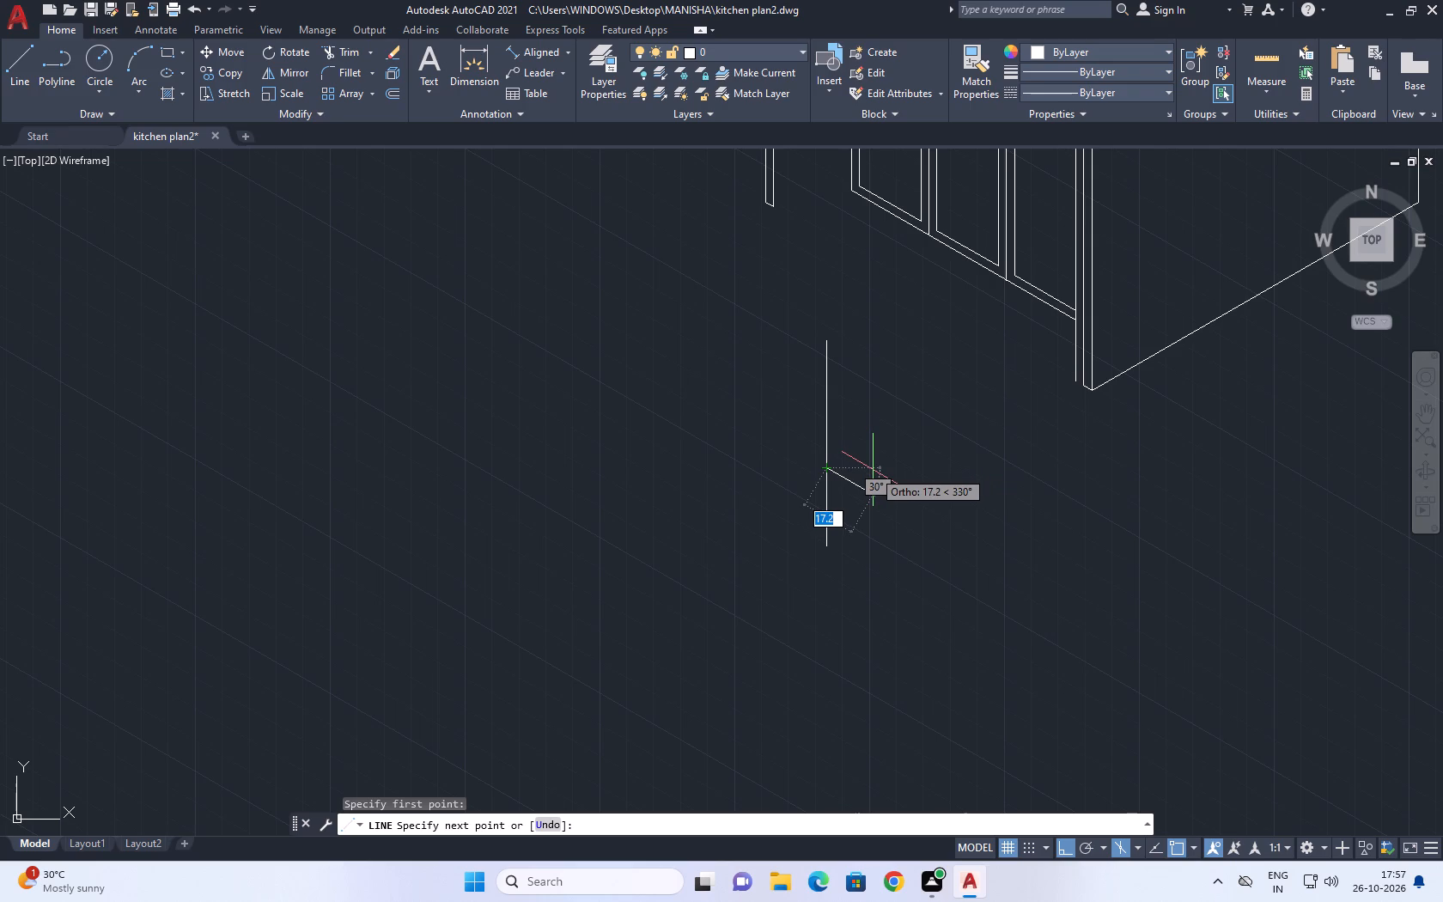
key("1")
key("Return")
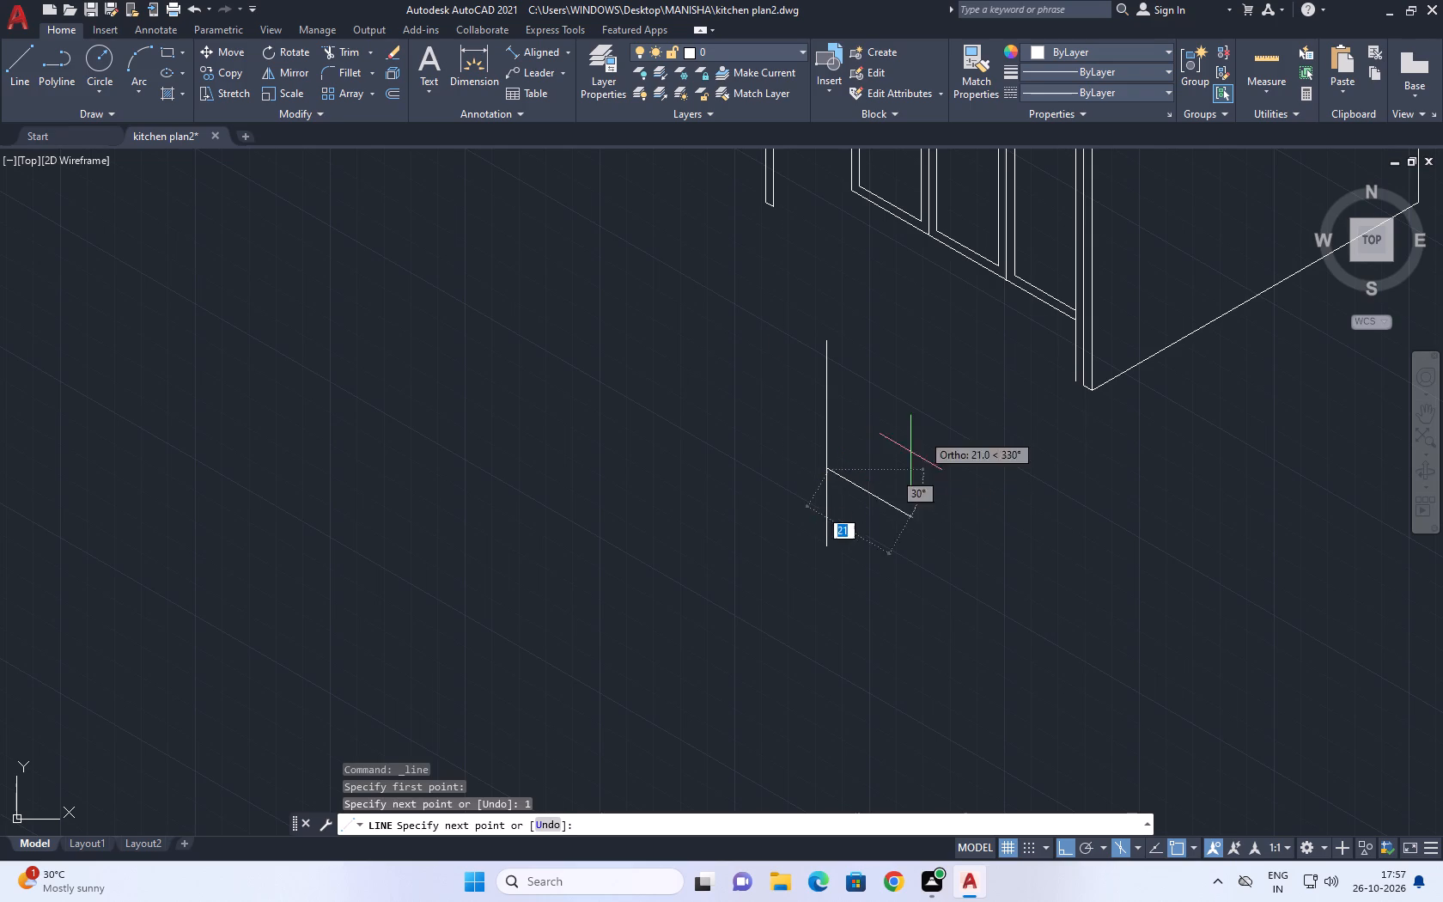
middle_click_drag(876, 449, 878, 457)
key("ctrl+z")
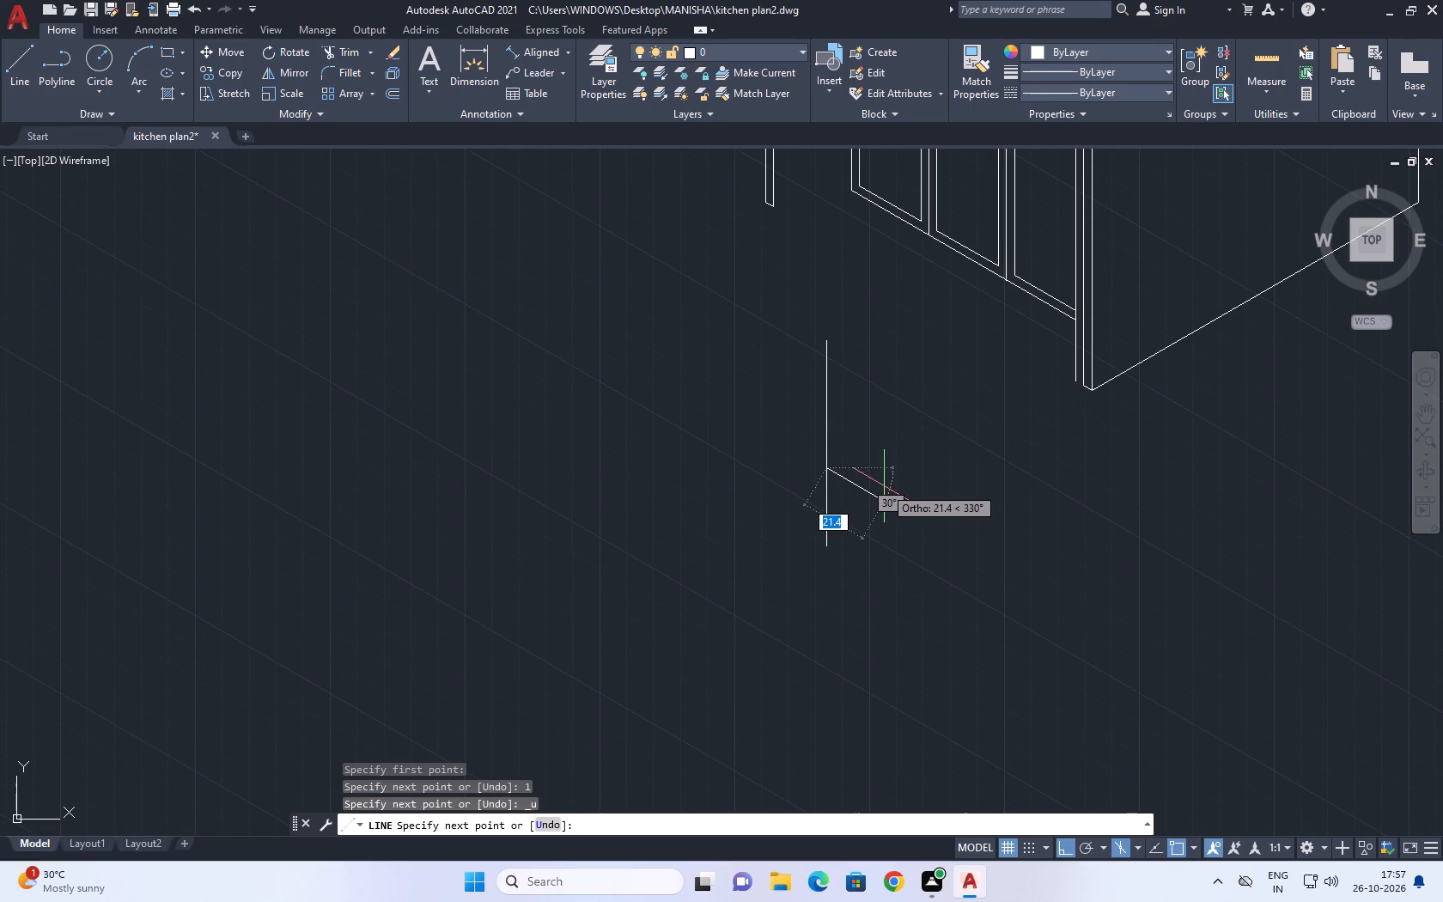
key("5")
key("Return")
scroll(908, 379, "up", 1)
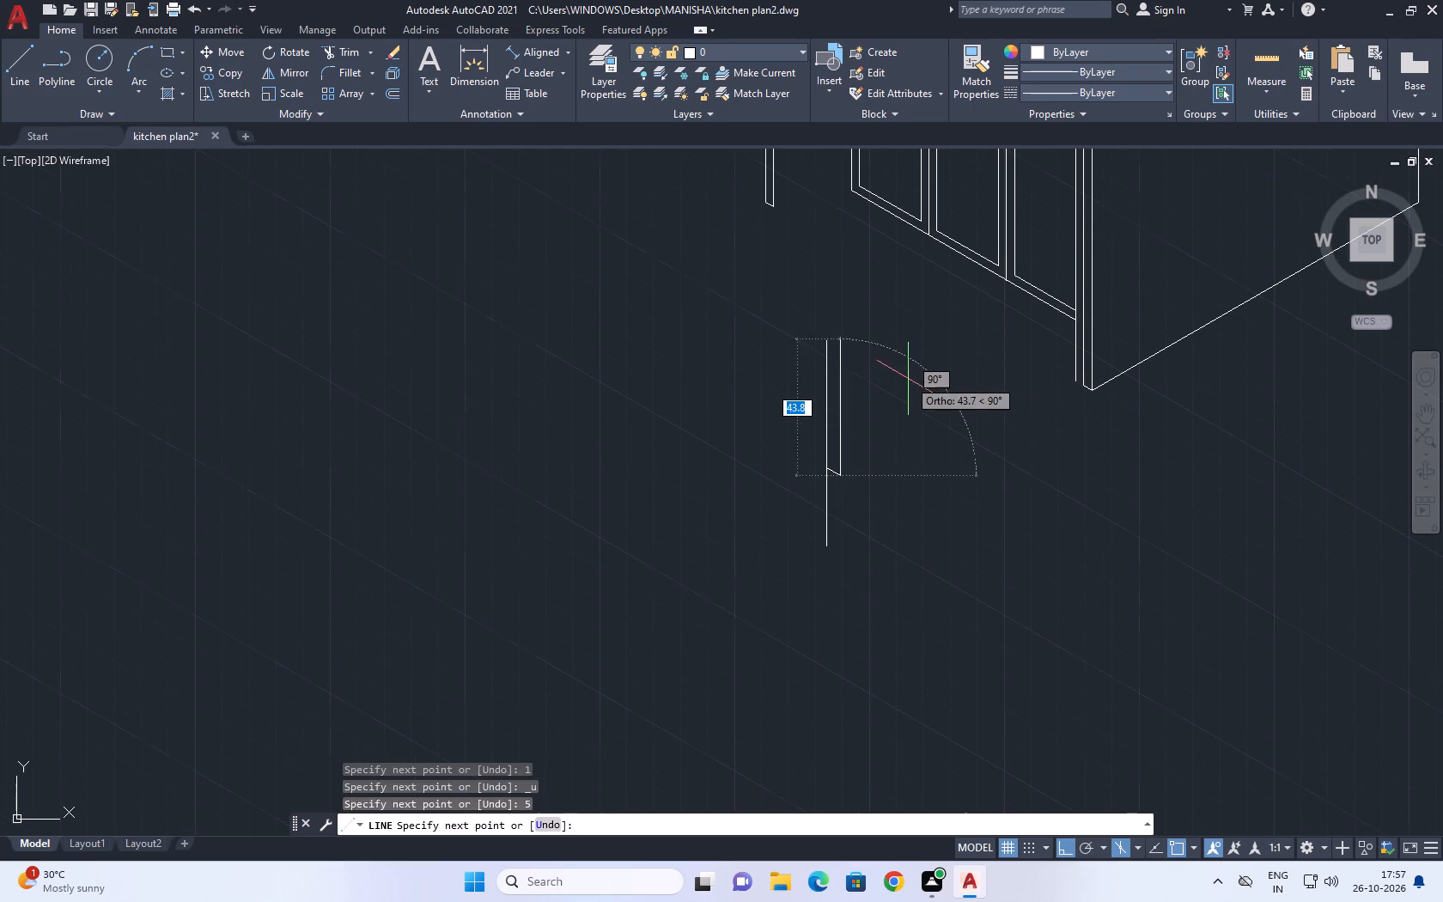
scroll(908, 379, "up", 1)
key("ctrl+z")
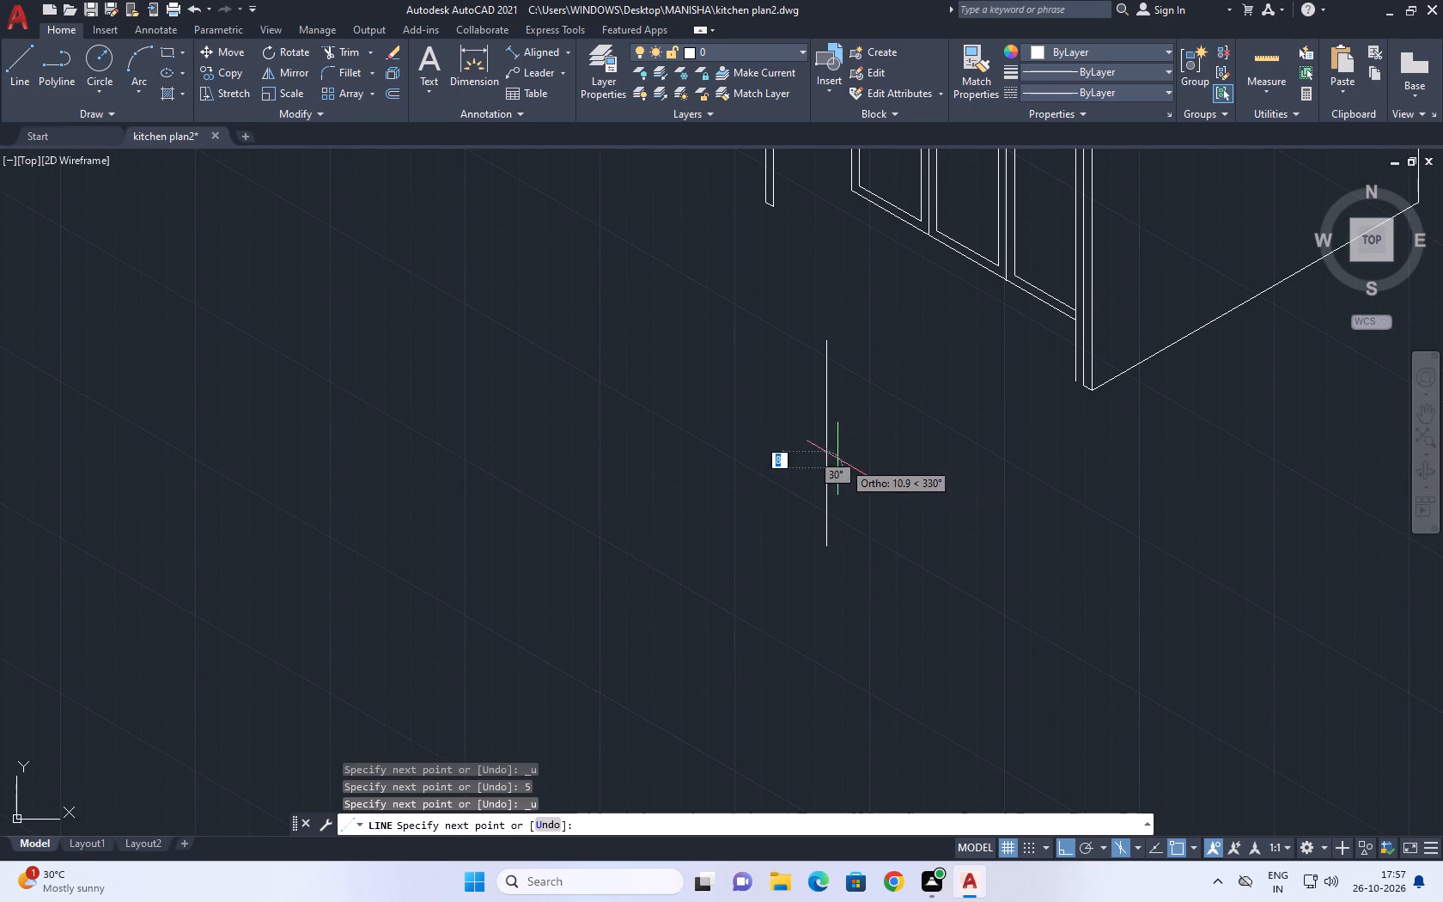
Draw a narrow isometric strip 3 units wide and 41 units high beside the vertical line, closing it at the line's upper end.
scroll(836, 457, "up", 3, "ctrl")
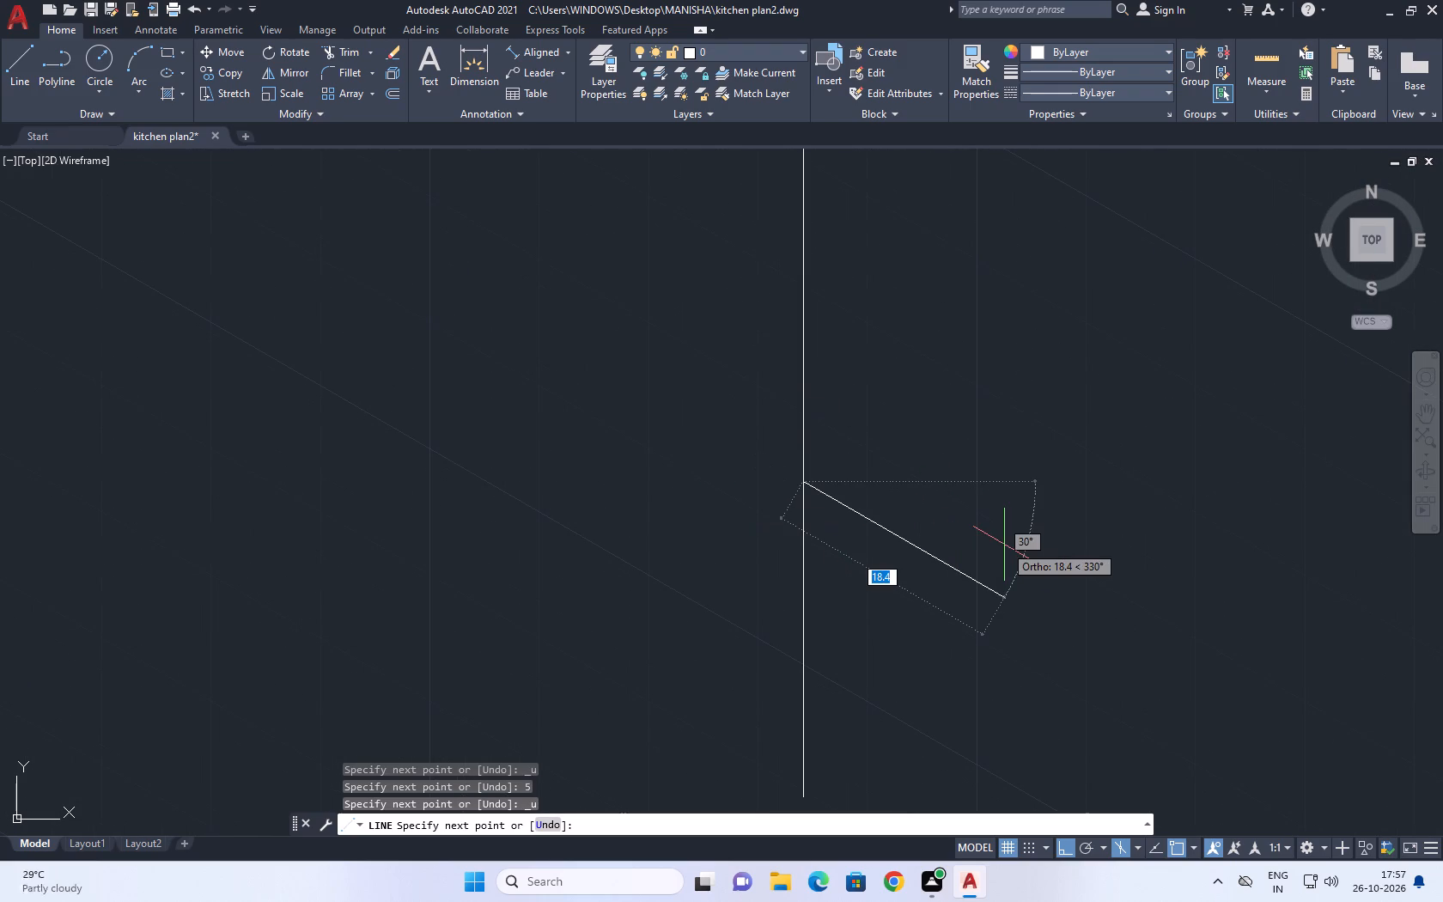
key("3")
key("Return")
scroll(930, 510, "down", 3)
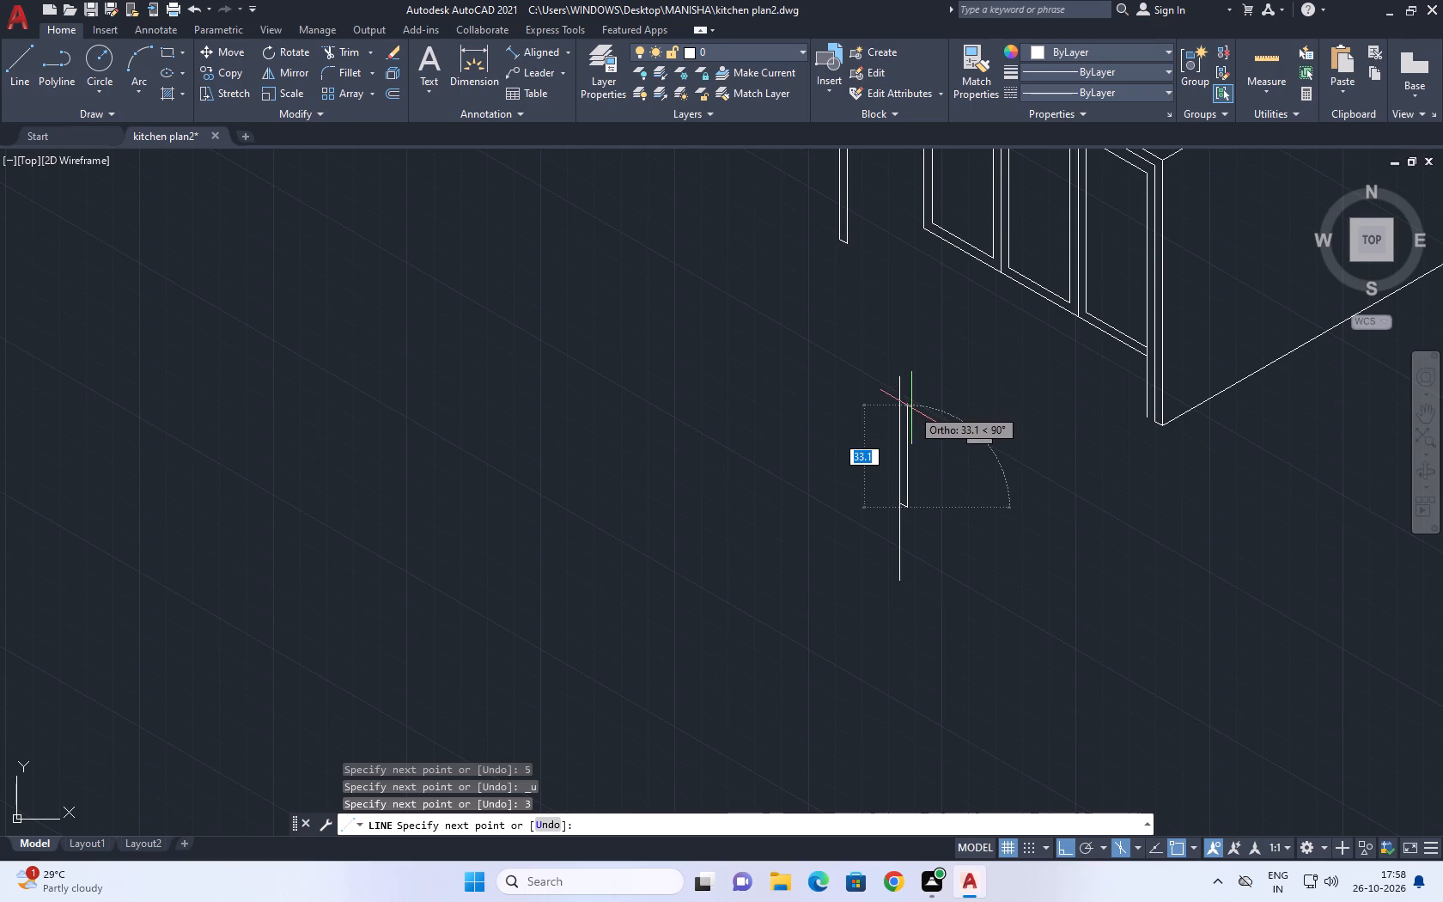
scroll(919, 407, "up", 3)
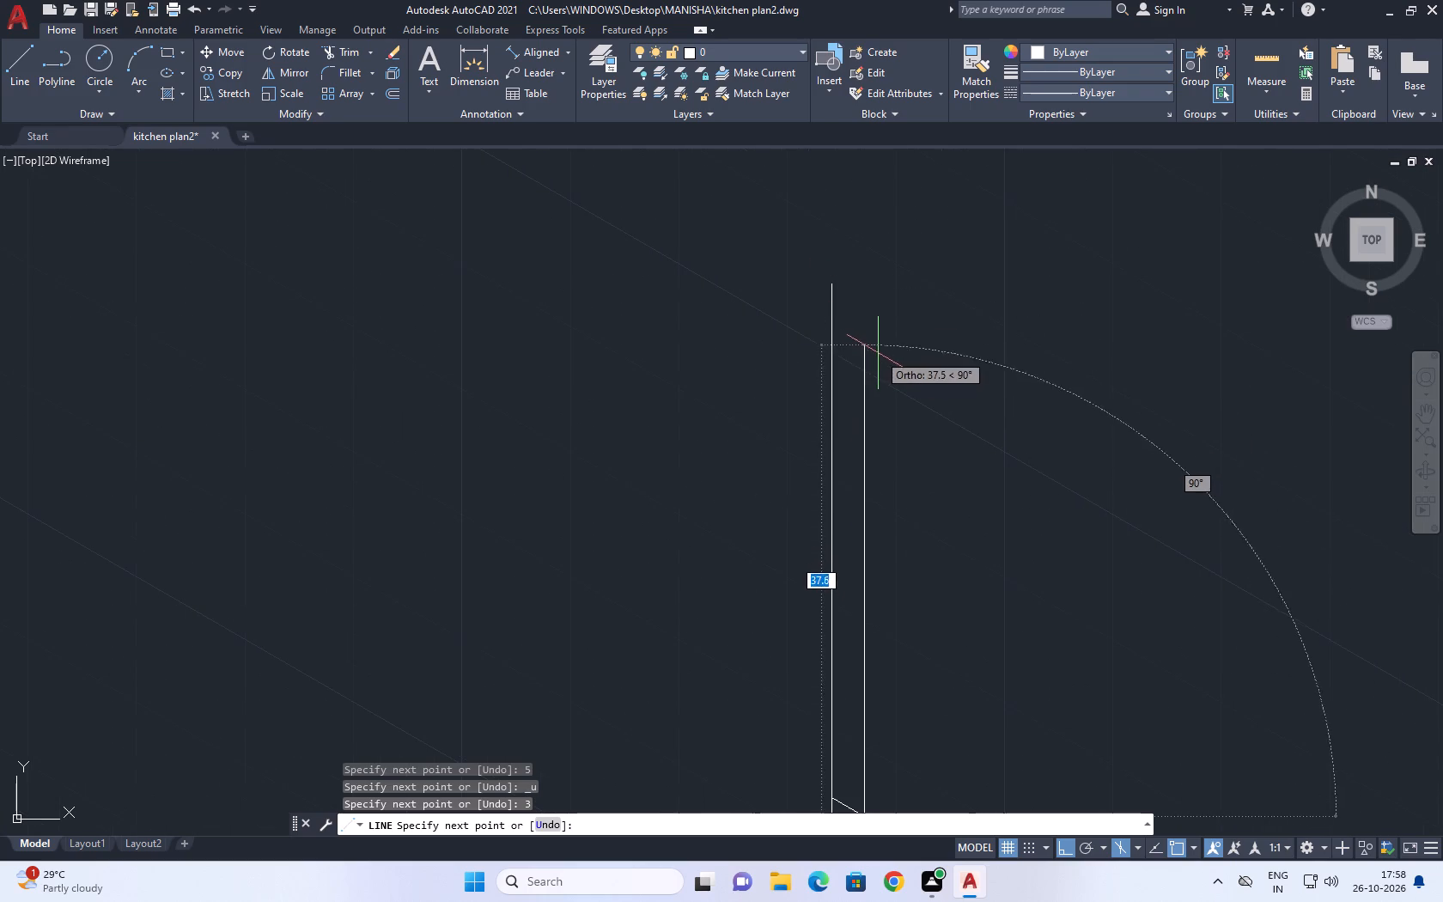
middle_click_drag(860, 392, 843, 458)
type("41")
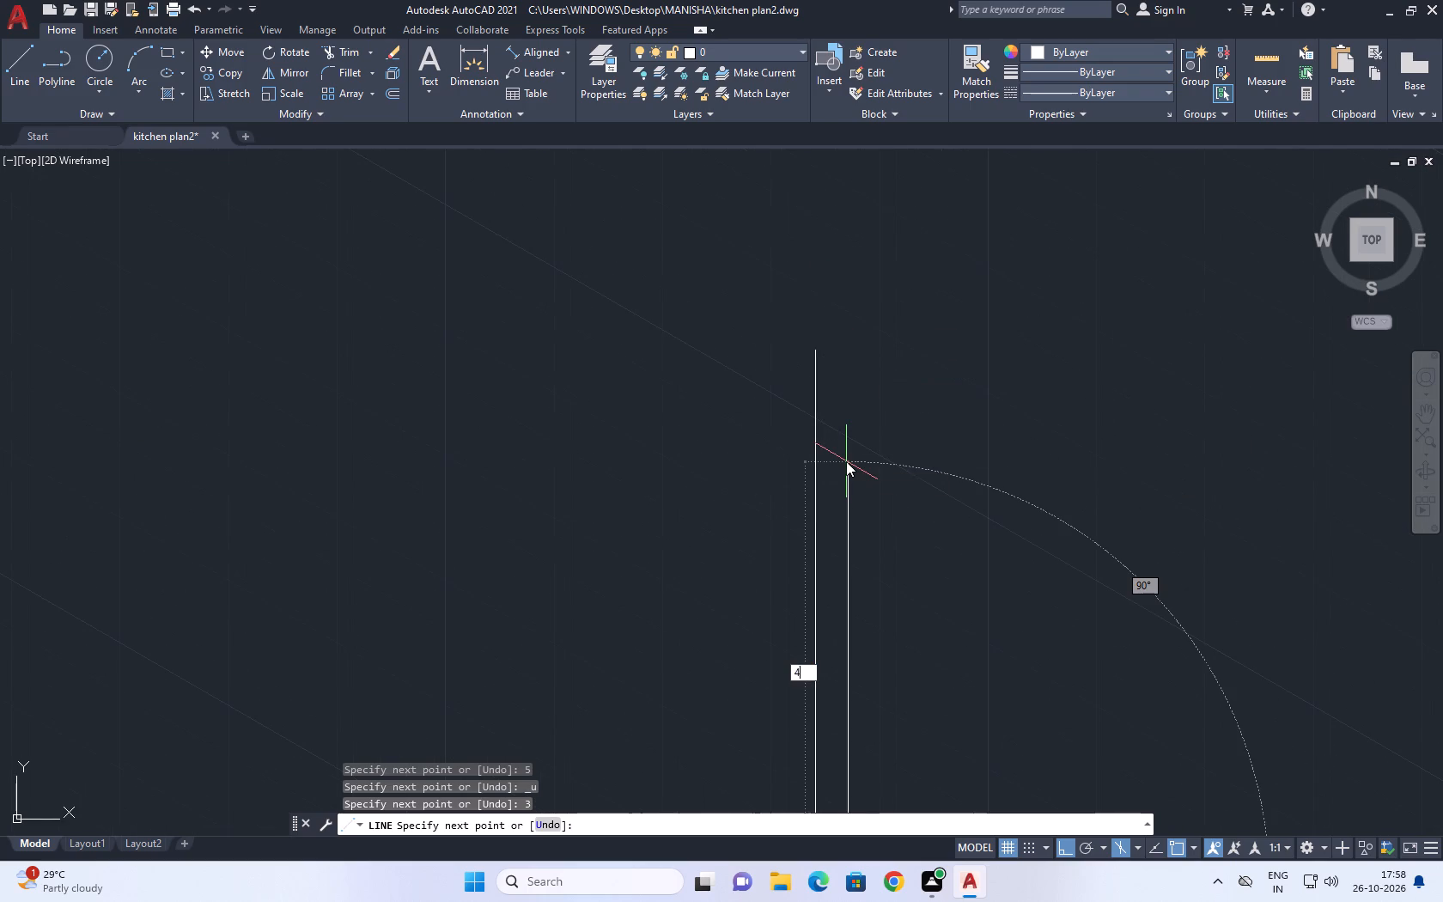
key("Return")
scroll(840, 364, "up", 1)
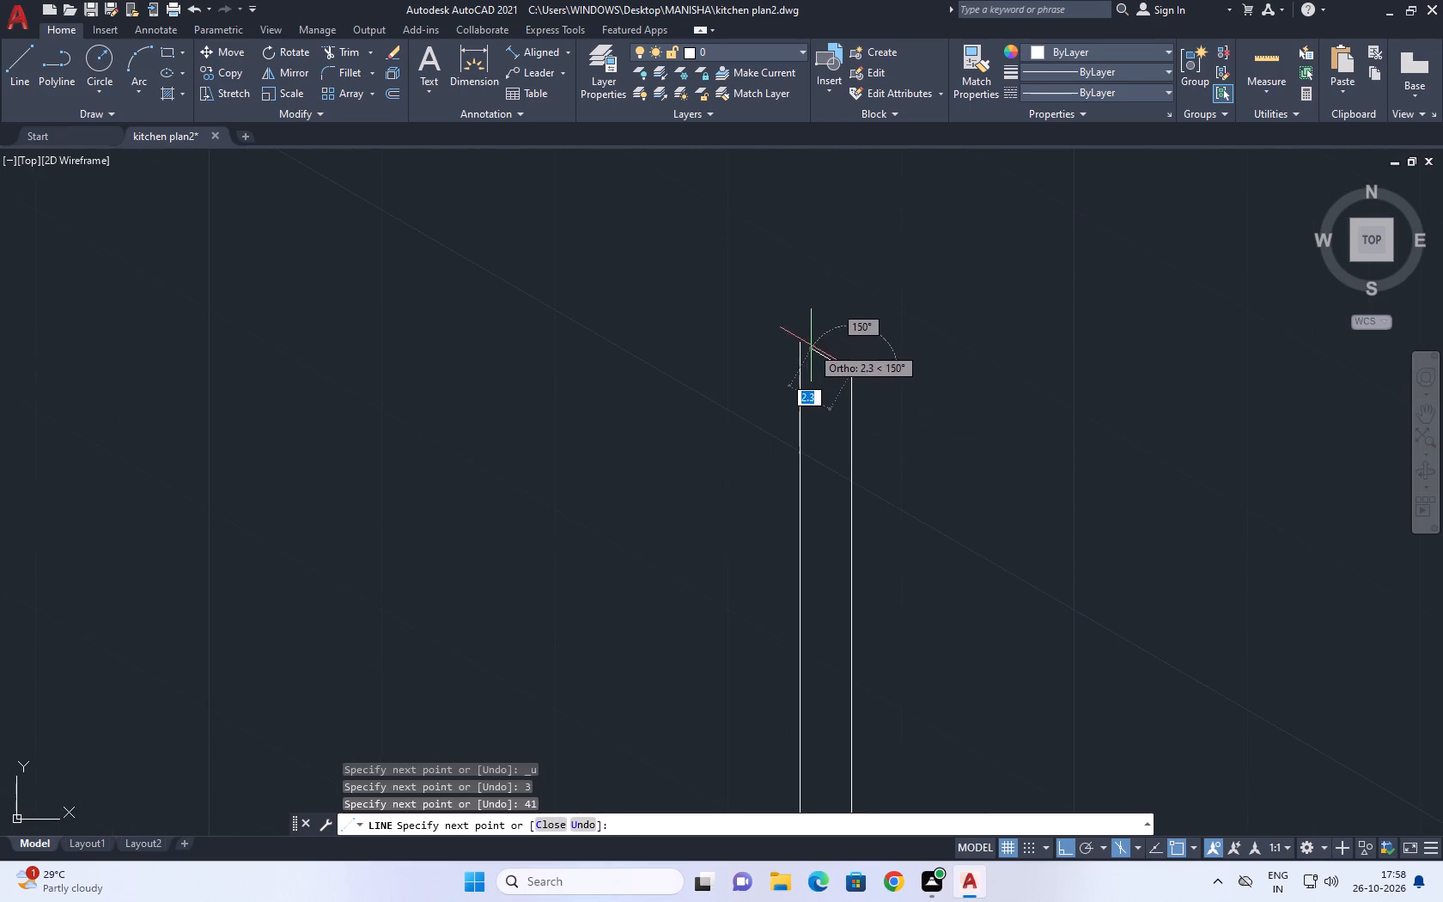
left_click(798, 339)
right_click(874, 318)
left_click(952, 335)
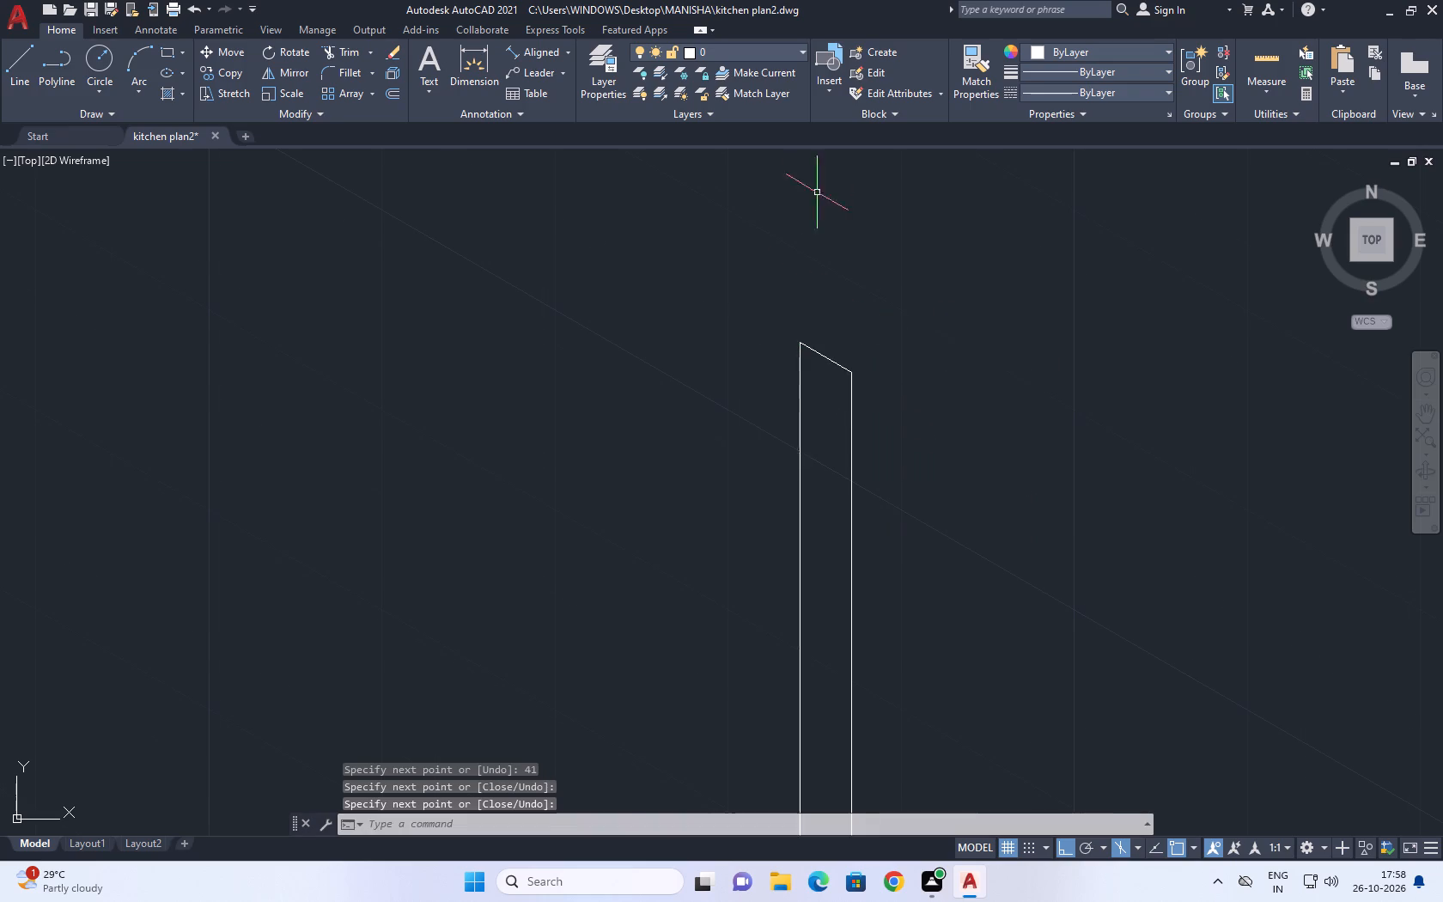
Start a line at the strip's upper outer corner in the top isoplane and try a 40-unit edge along 30°, undoing that edge.
scroll(813, 218, "down", 4)
middle_click_drag(852, 302, 739, 396)
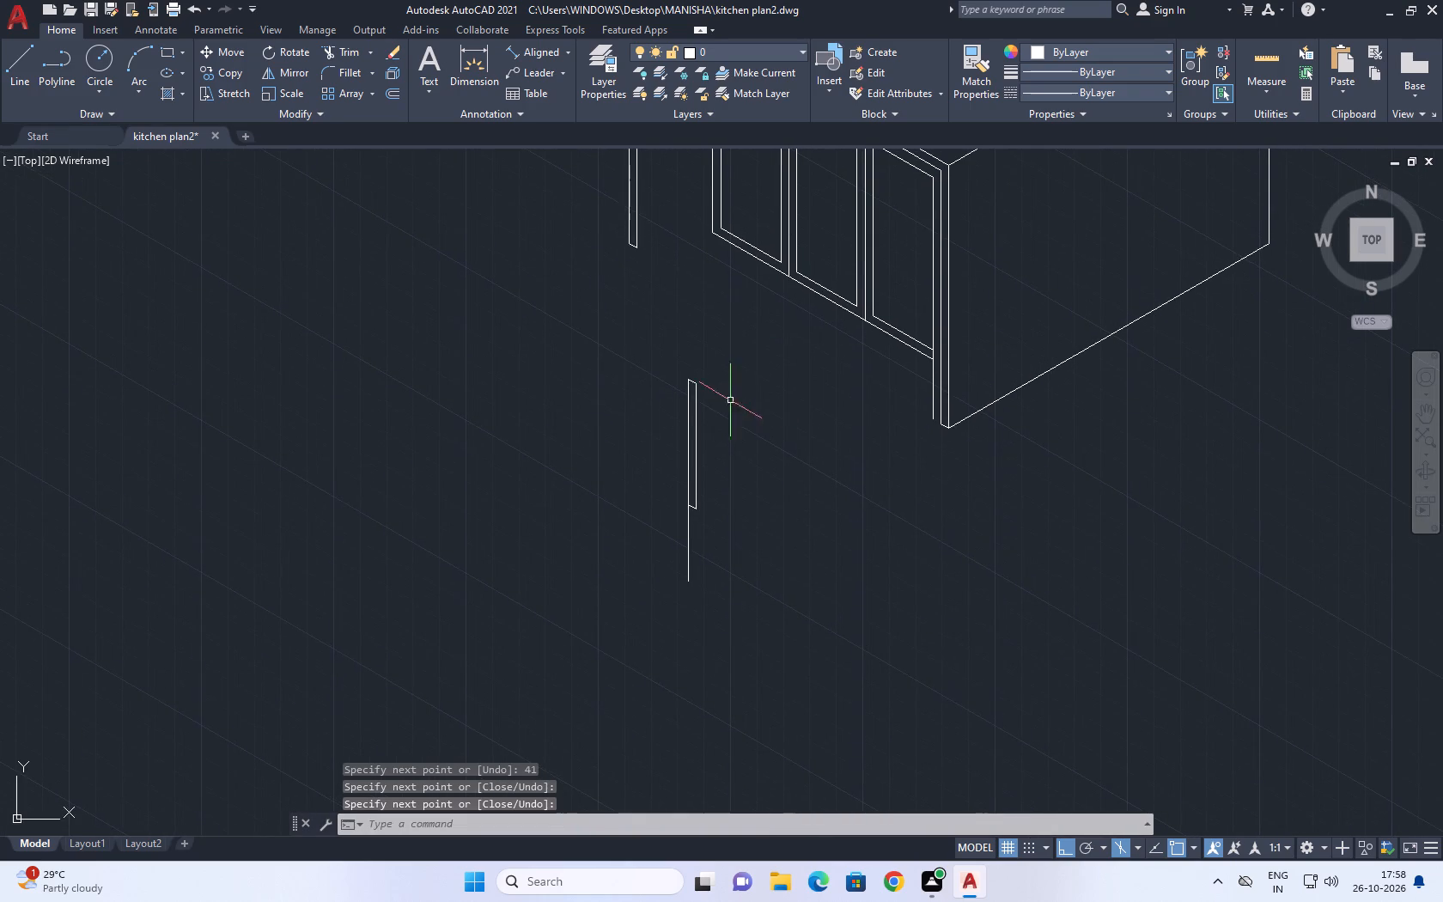
scroll(666, 374, "up", 1)
middle_click_drag(732, 361, 623, 379)
key("l")
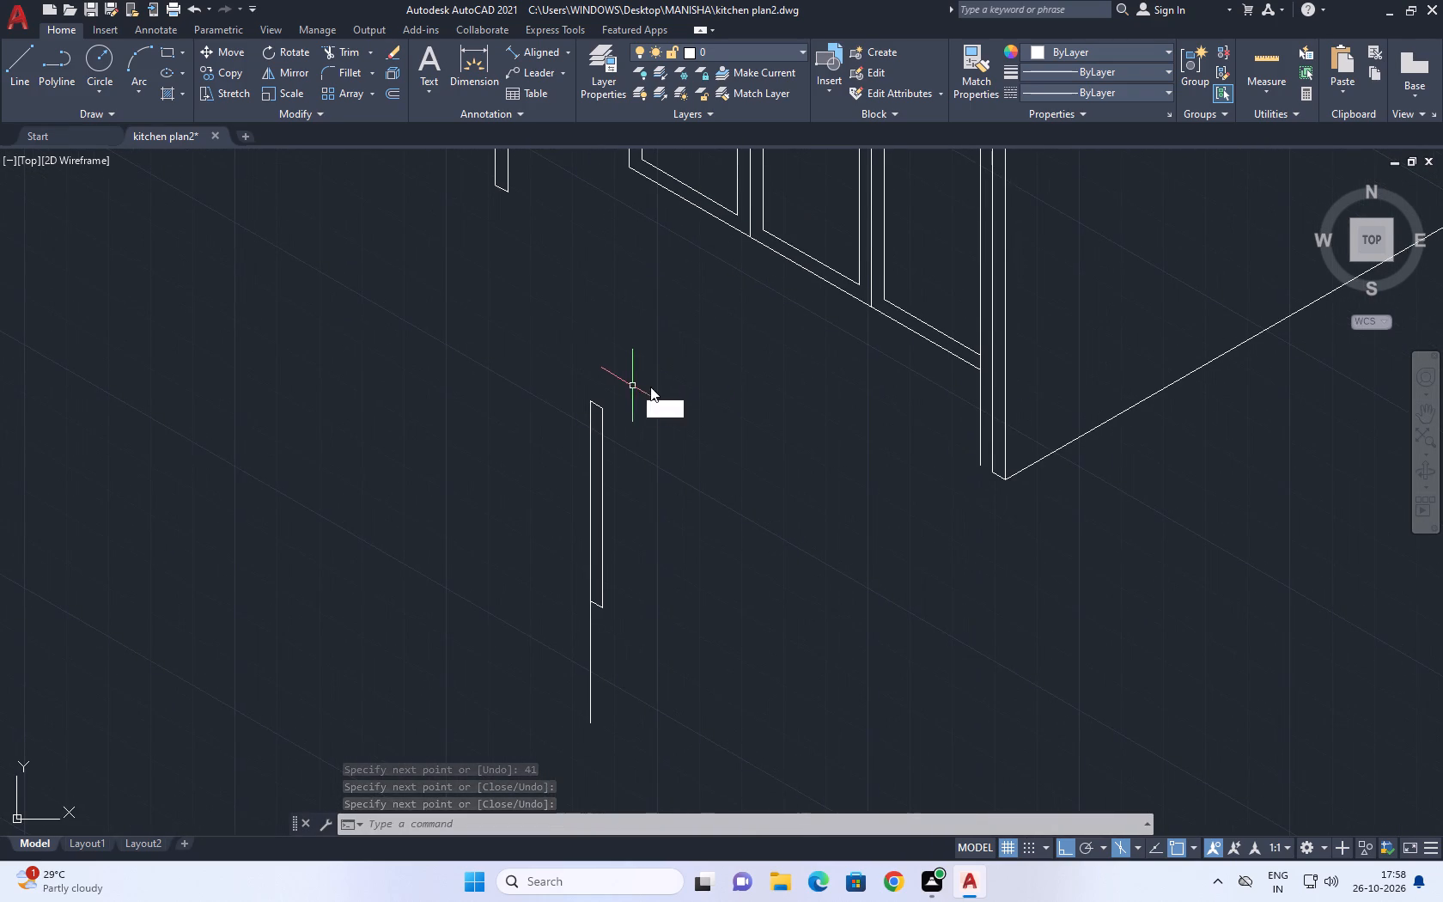
key("space")
scroll(598, 389, "up", 3)
left_click_drag(561, 436, 565, 426)
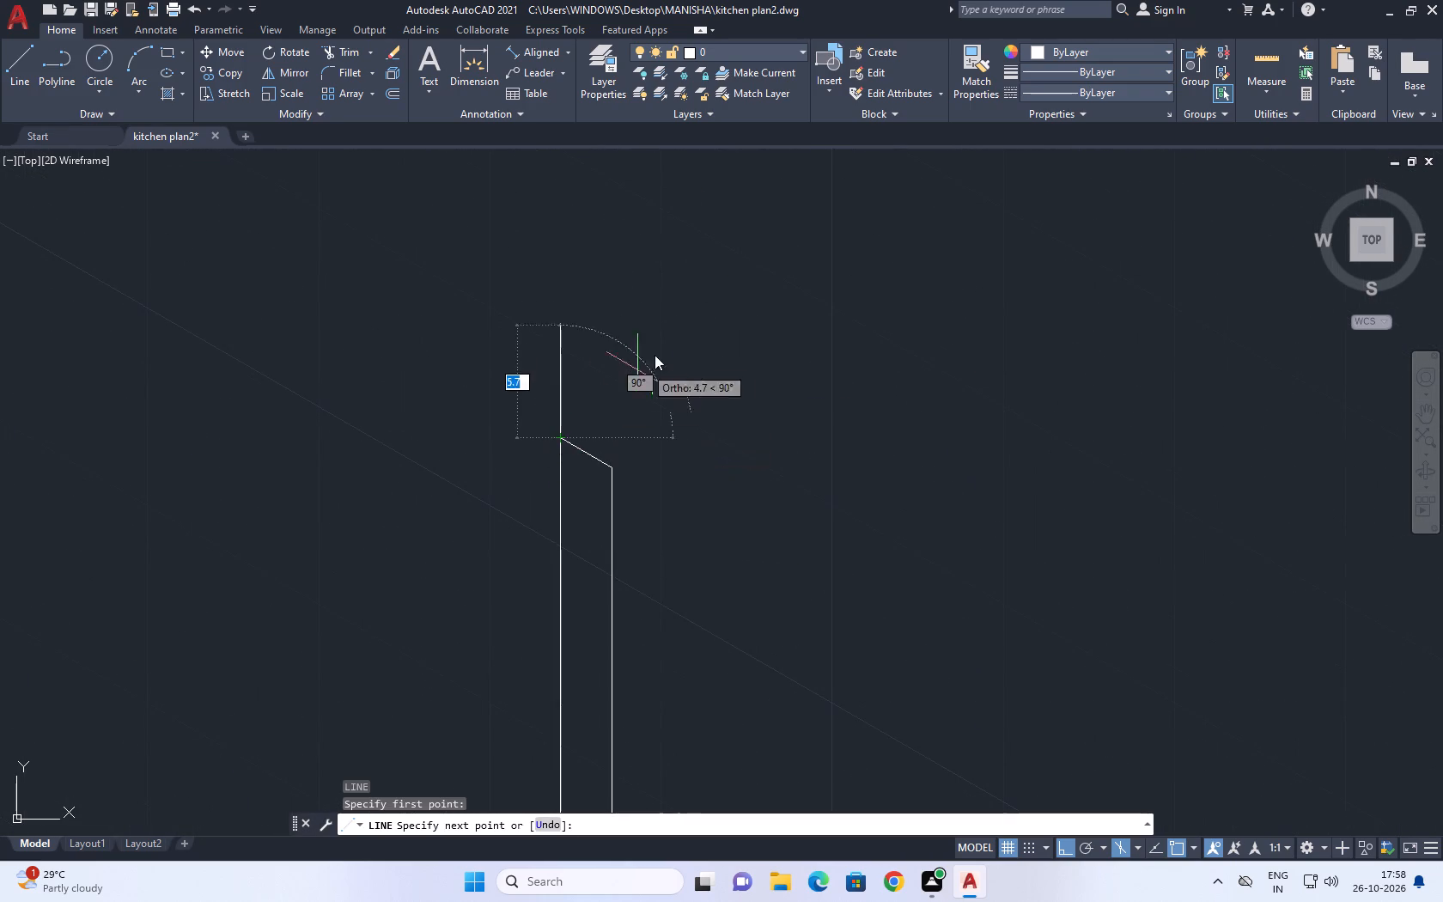
middle_click_drag(684, 329, 652, 405)
key("F5")
scroll(757, 370, "down", 3)
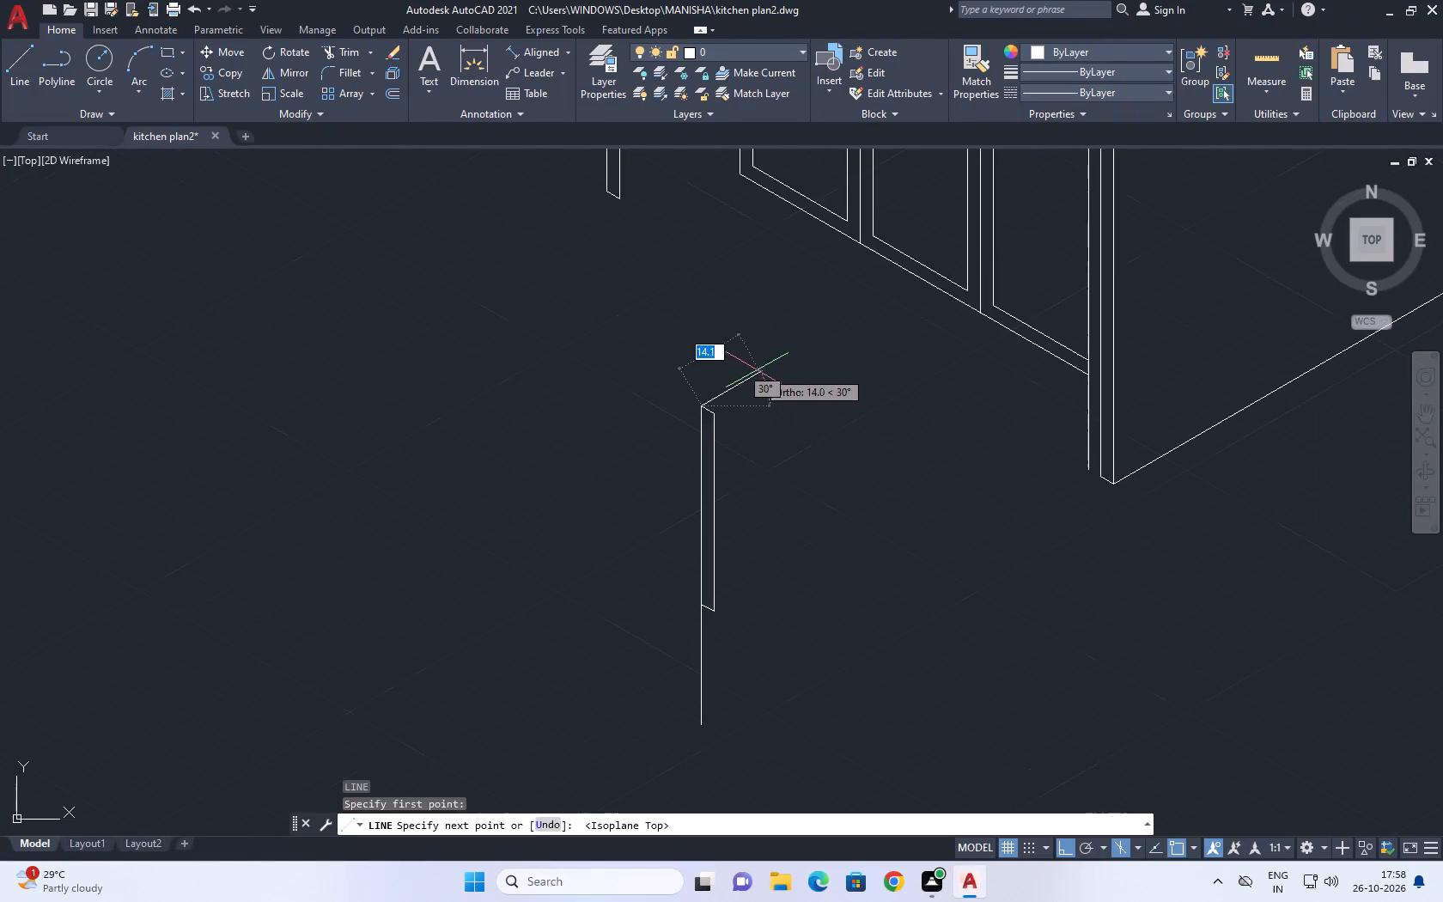
middle_click_drag(791, 370, 672, 528)
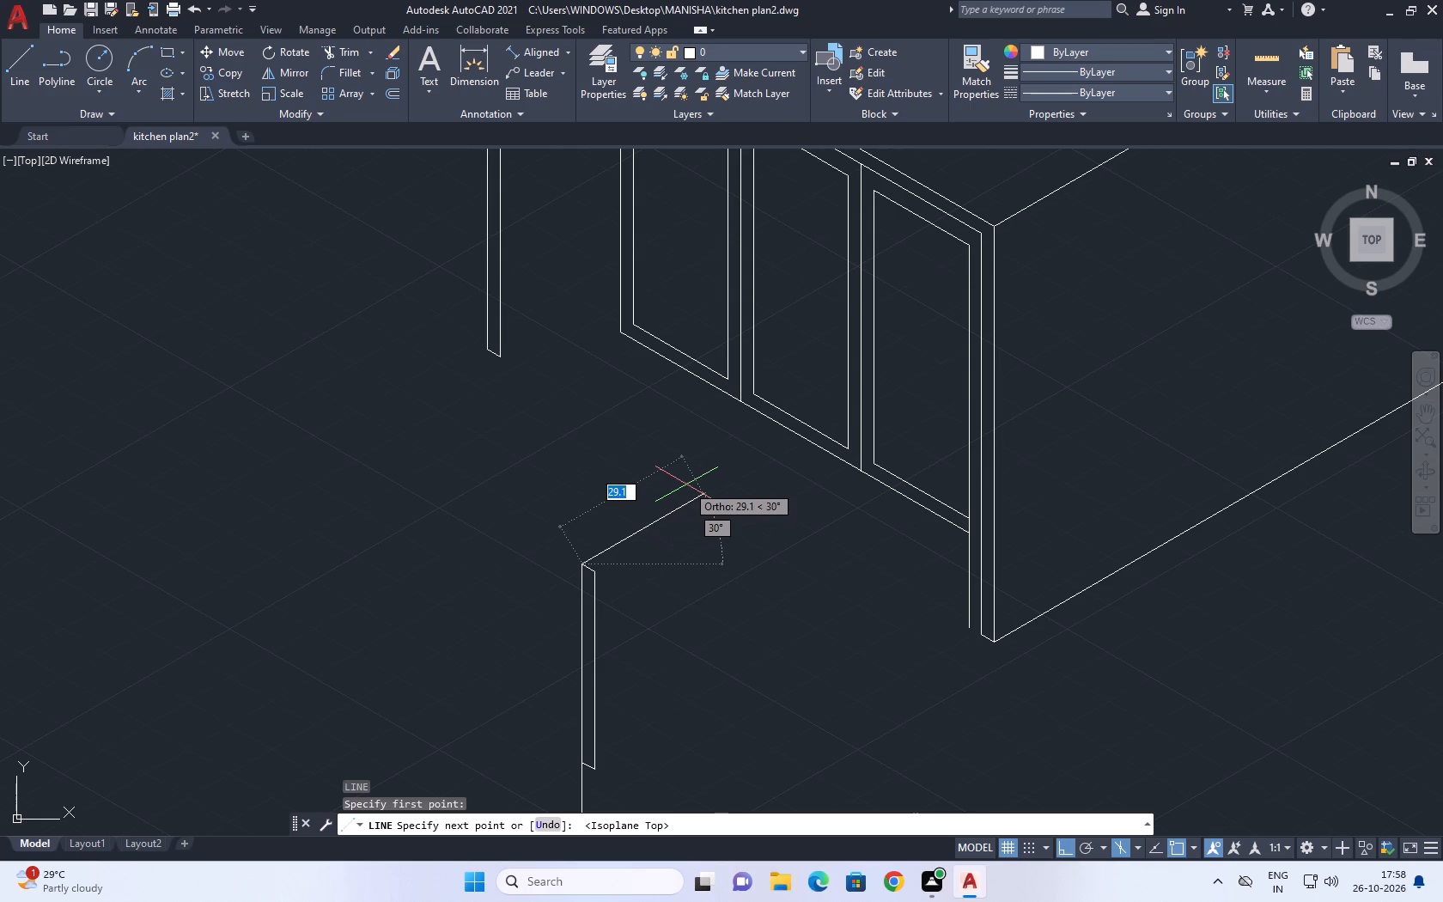
type("40")
key("Return")
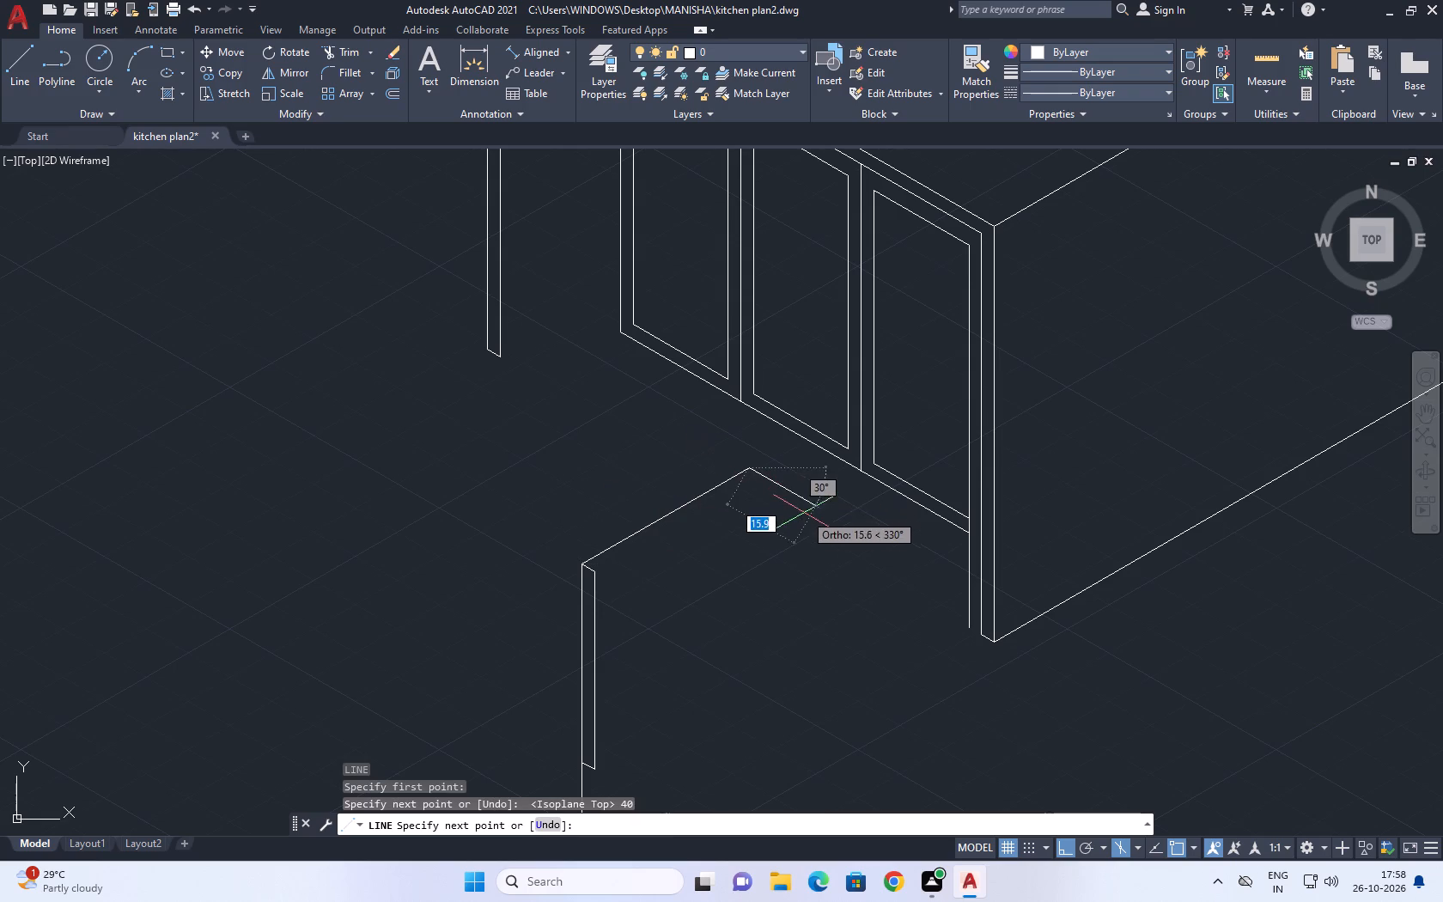
scroll(831, 539, "down", 2)
middle_click(866, 577)
key("ctrl+z")
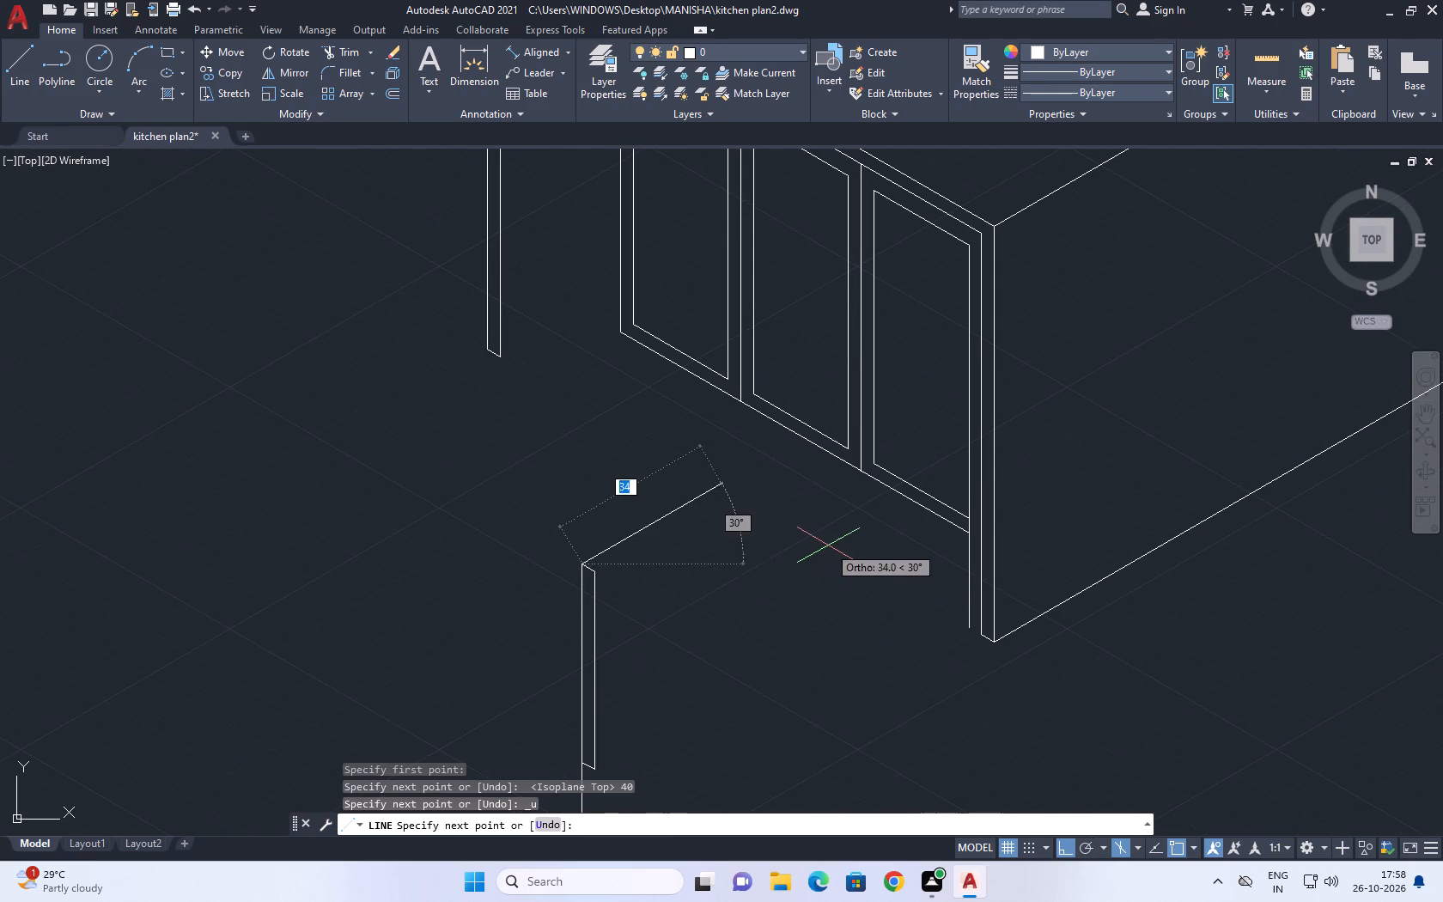
Draw a 30 by 30 unit isometric top face from the strip's upper outer corner, bringing the fourth side back towards that corner.
type("30")
key("Return")
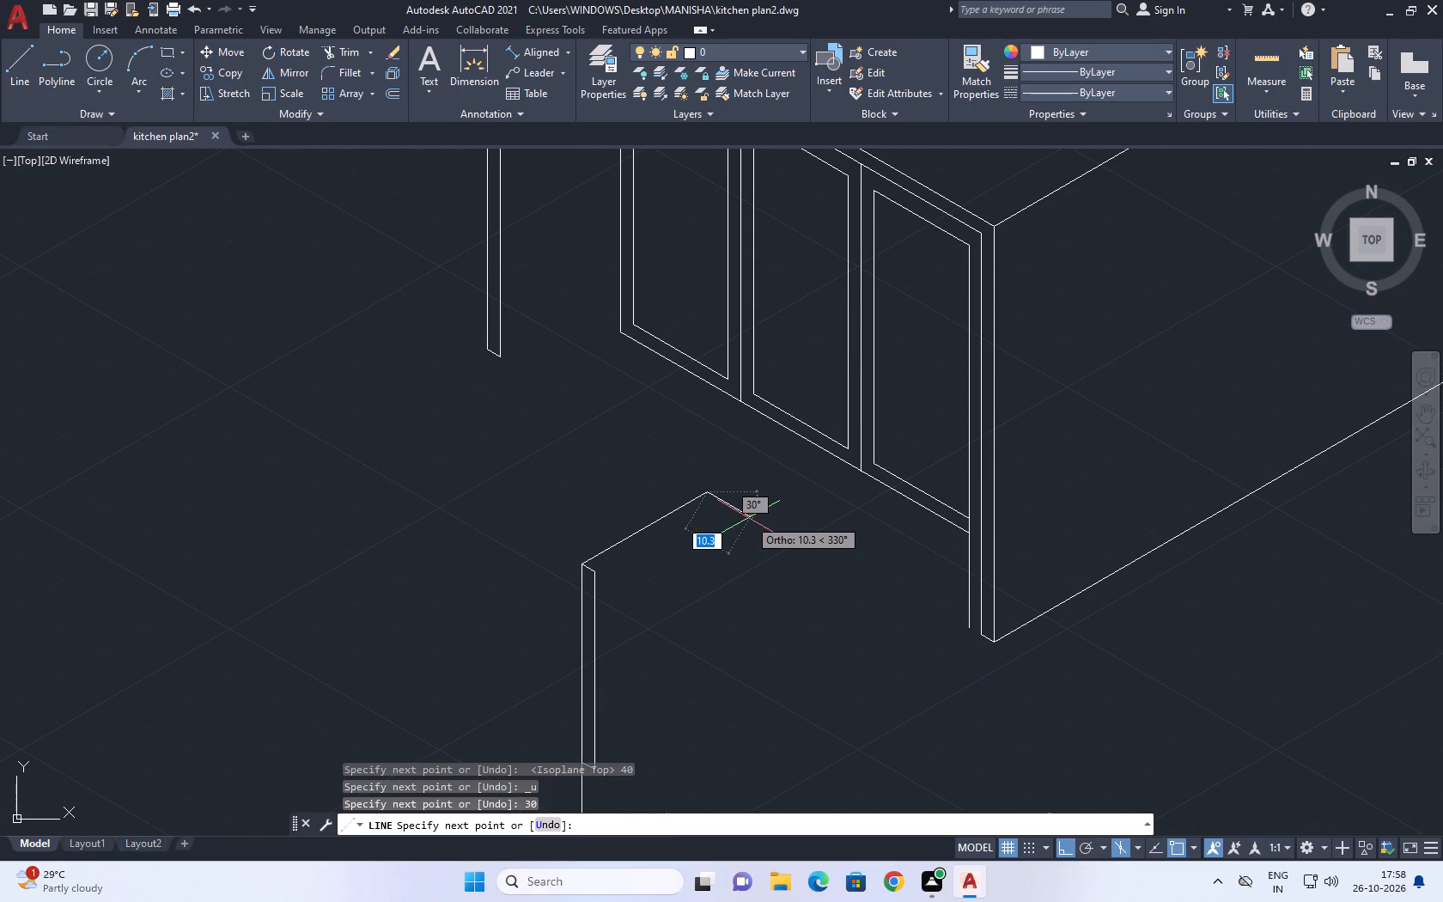
type("30")
key("Return")
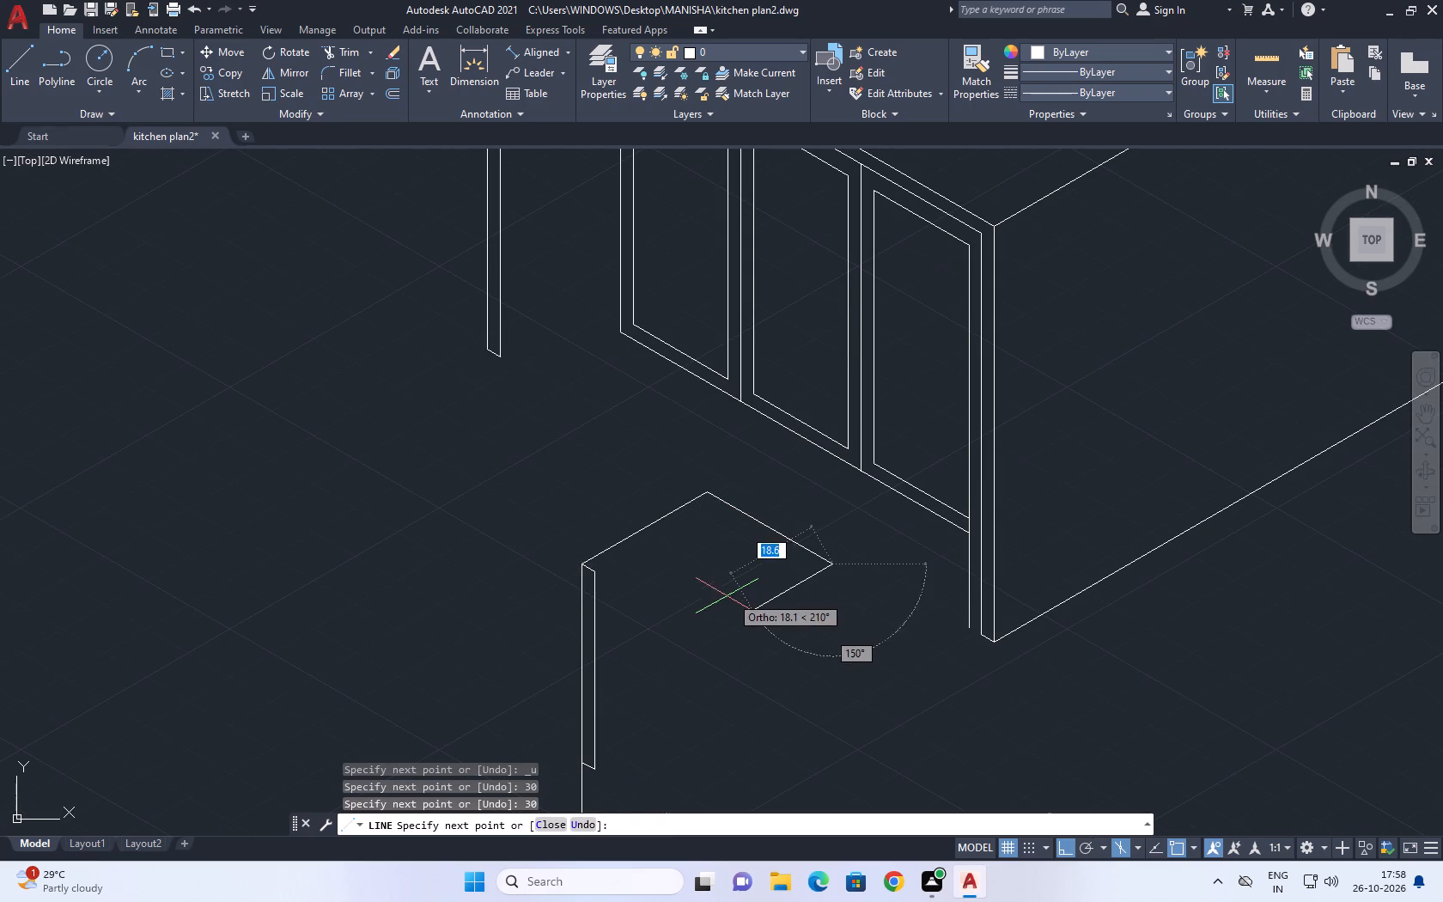
key("3")
key("0")
key("Return")
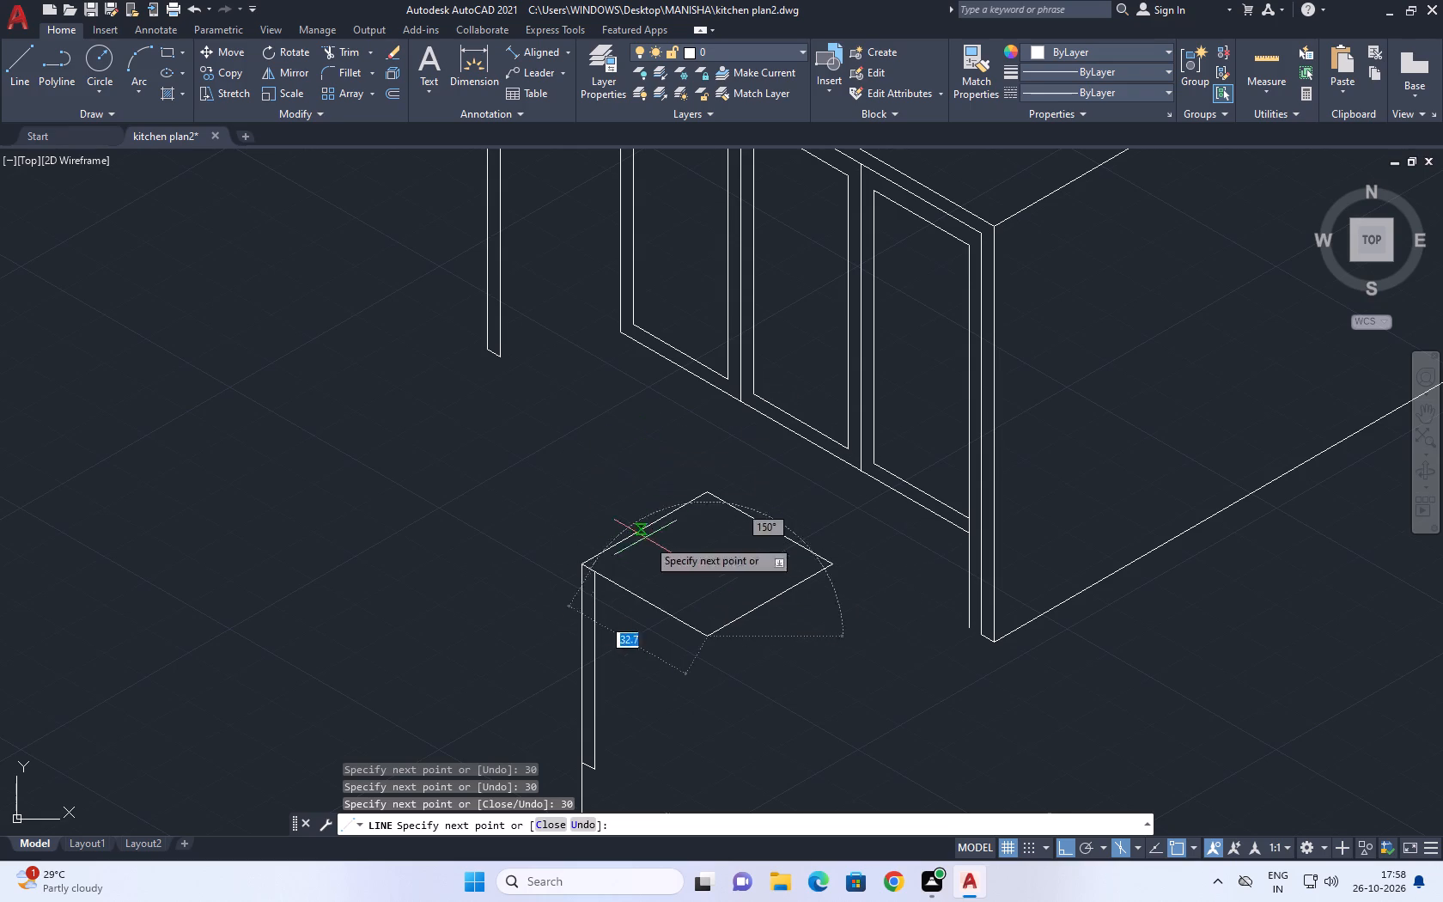
scroll(624, 535, "up", 2)
left_click(519, 612)
key("space")
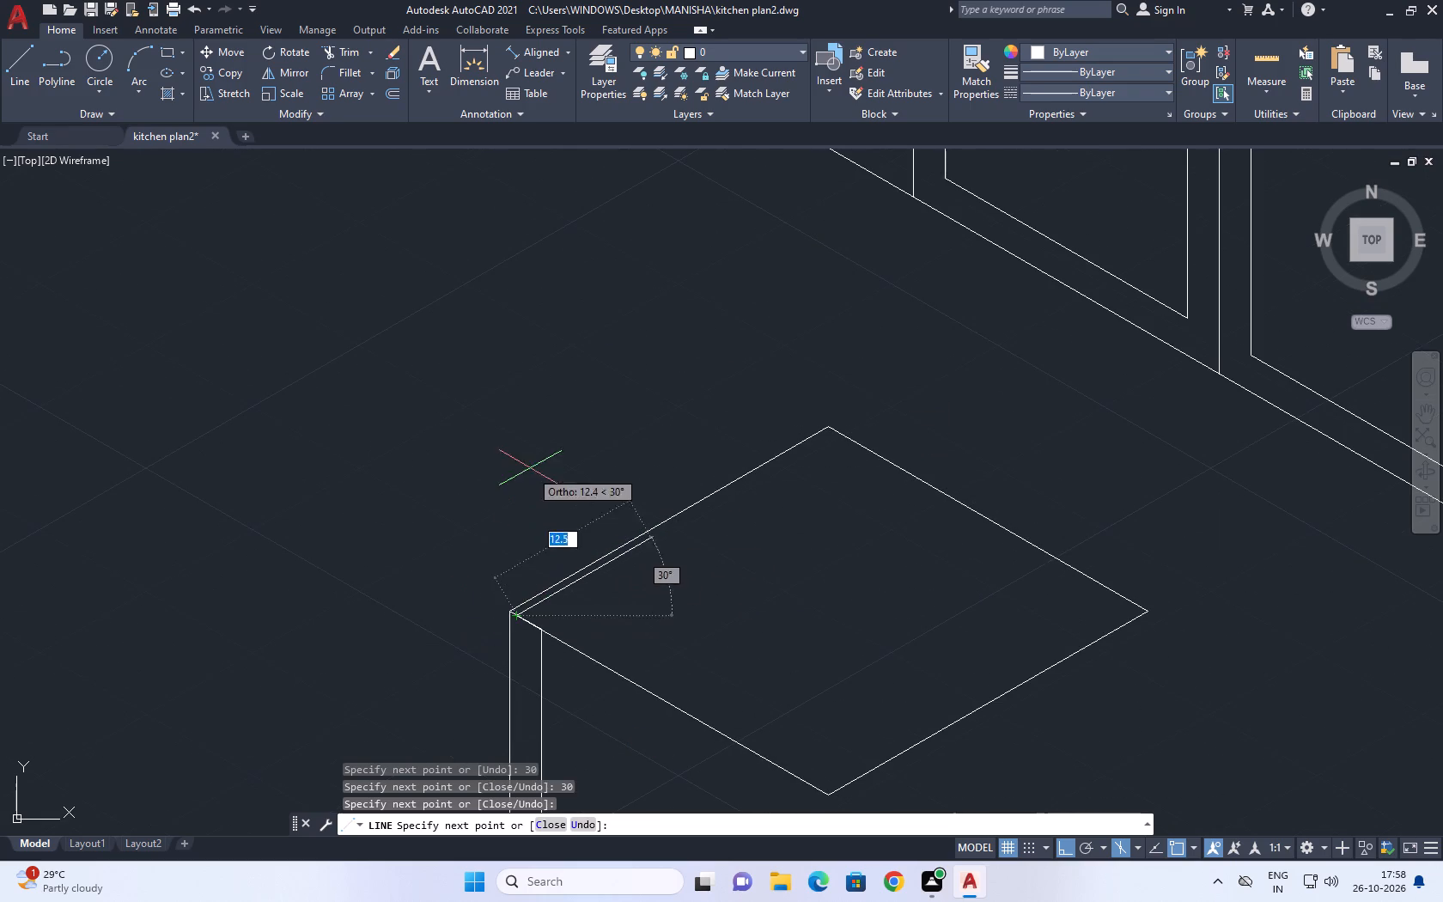
Stretch the near end of the top face's last side to meet the strip's upper outer corner.
scroll(540, 609, "up", 2)
left_click(506, 649)
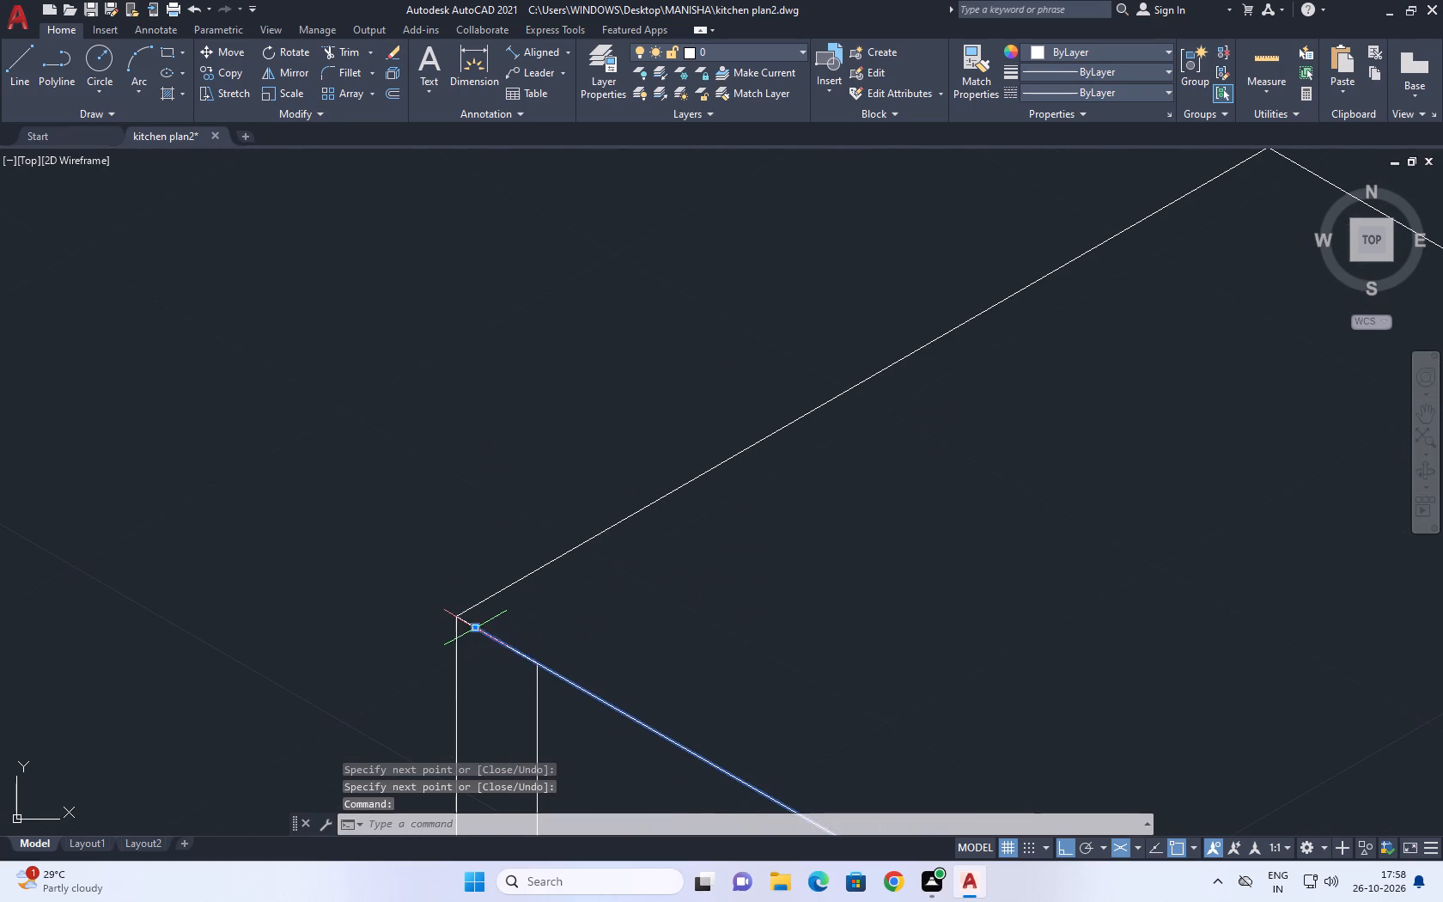
left_click(475, 628)
left_click(458, 613)
right_click(472, 446)
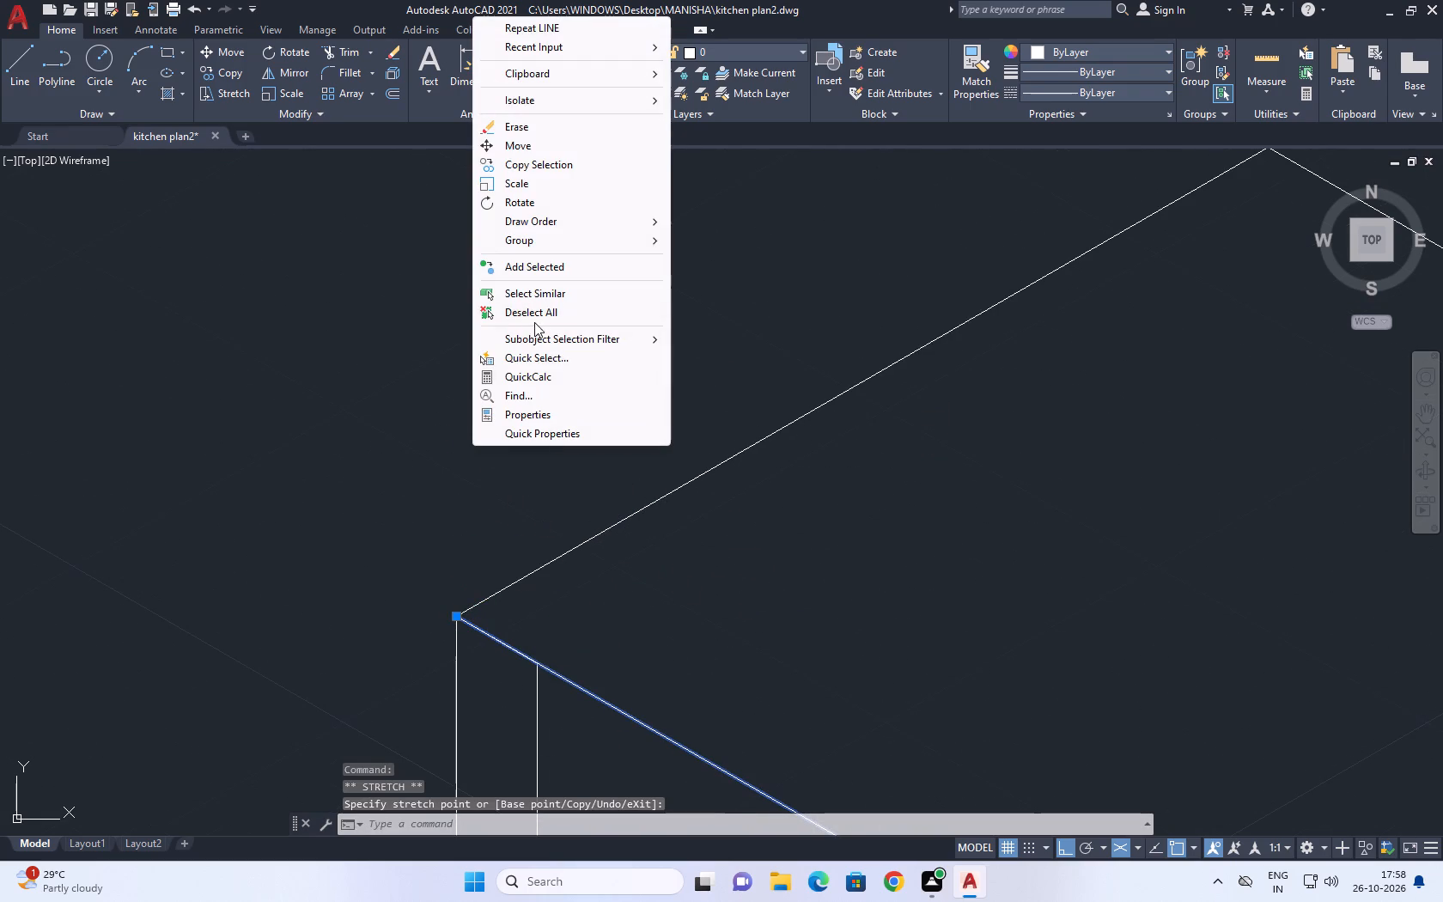
Erase the short 3-unit edge closing the strip's upper end, beneath the top face's corner.
left_click(543, 318)
scroll(572, 387, "down", 5)
scroll(585, 445, "up", 3)
left_click_drag(472, 424, 478, 431)
left_click(598, 529)
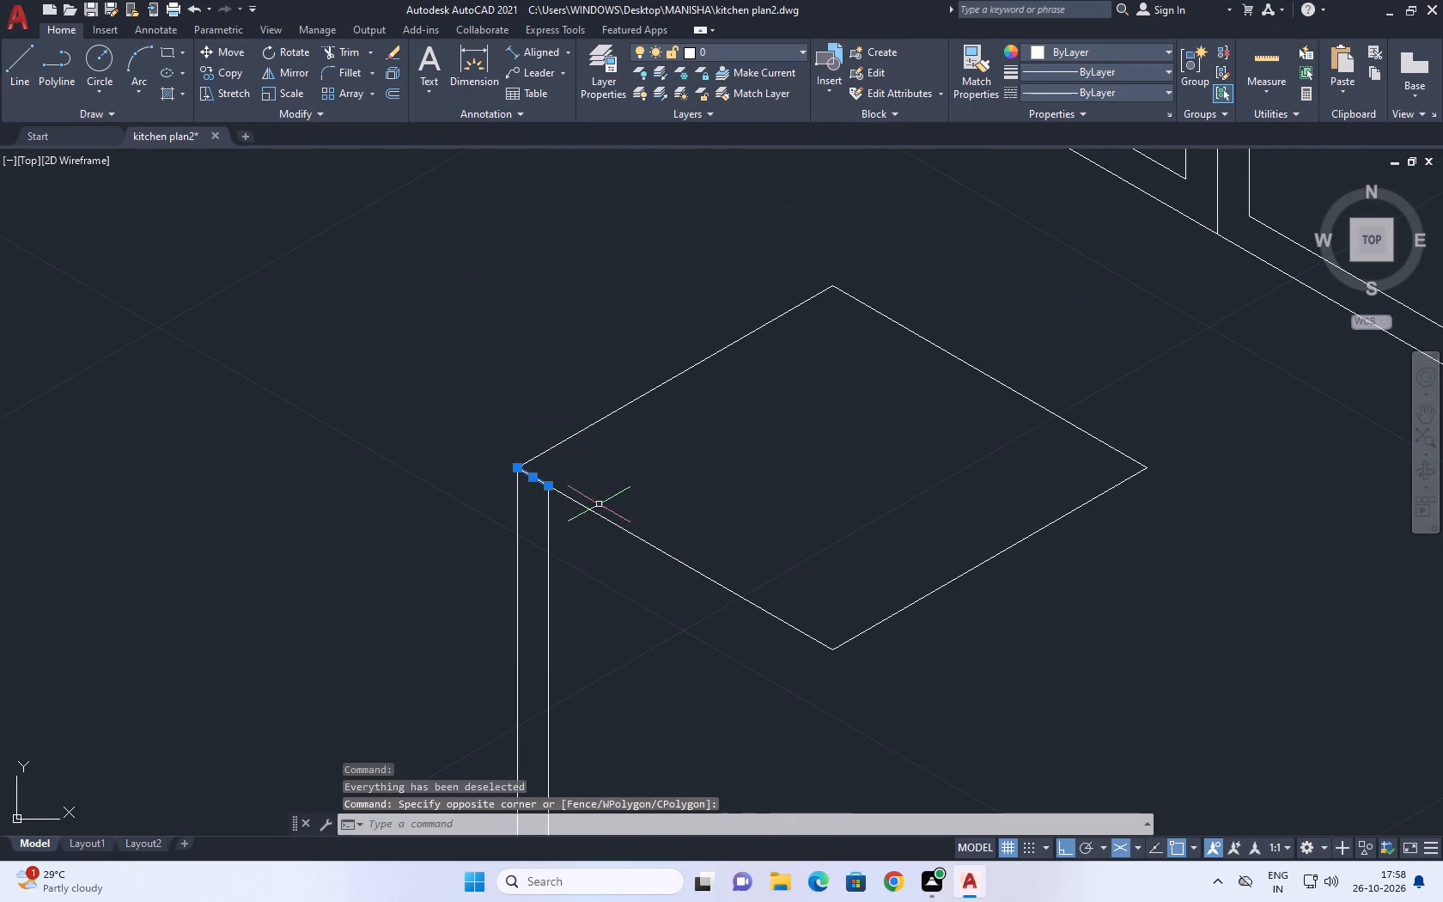
key("Delete")
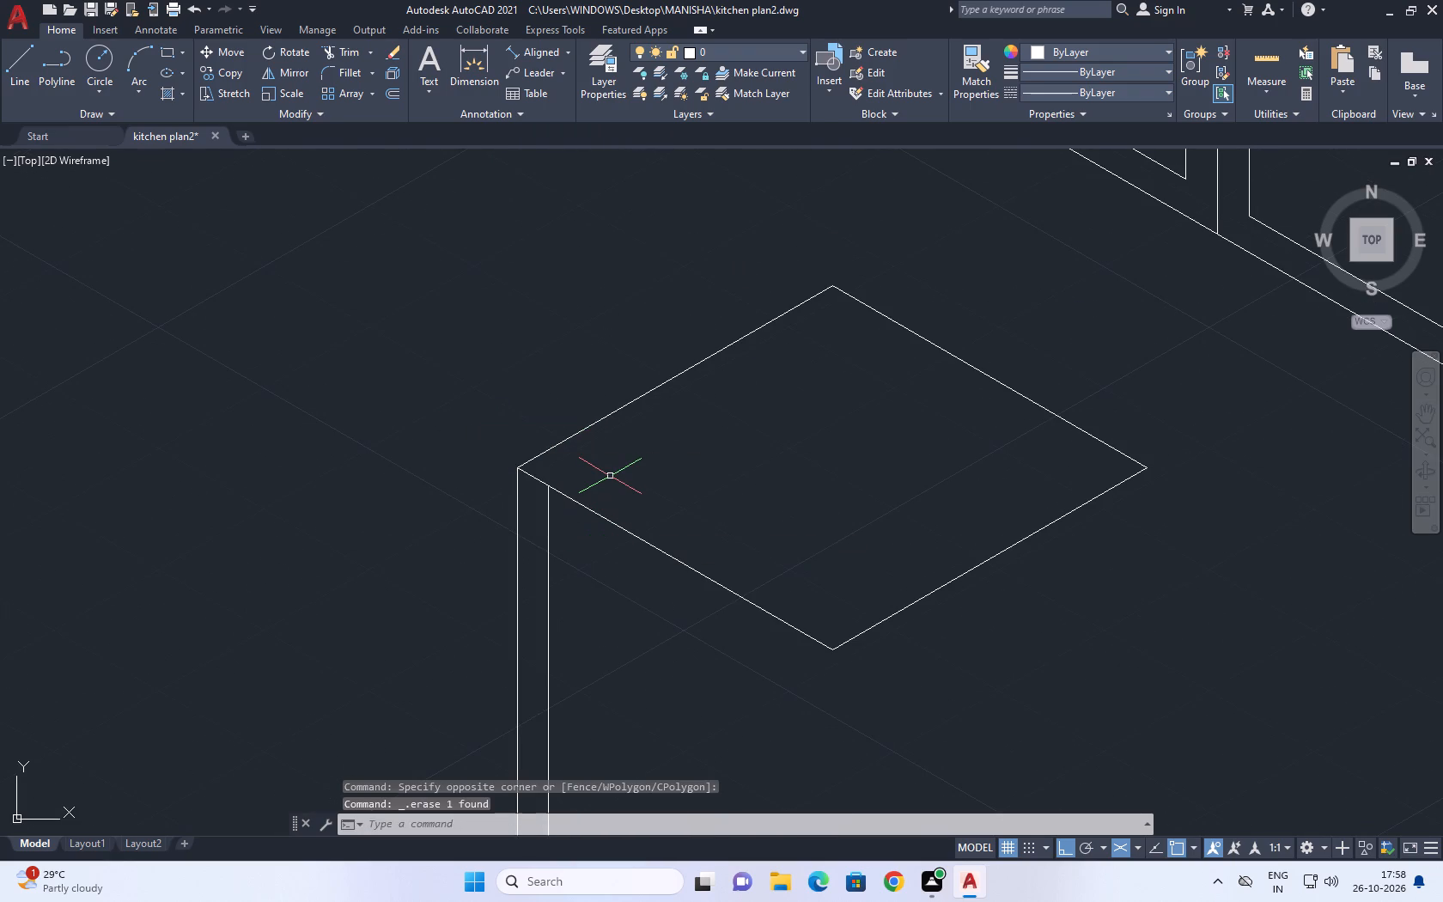
Copy the top face's front-left edge 5 units straight down, using the right isoplane.
middle_click_drag(805, 582, 781, 405)
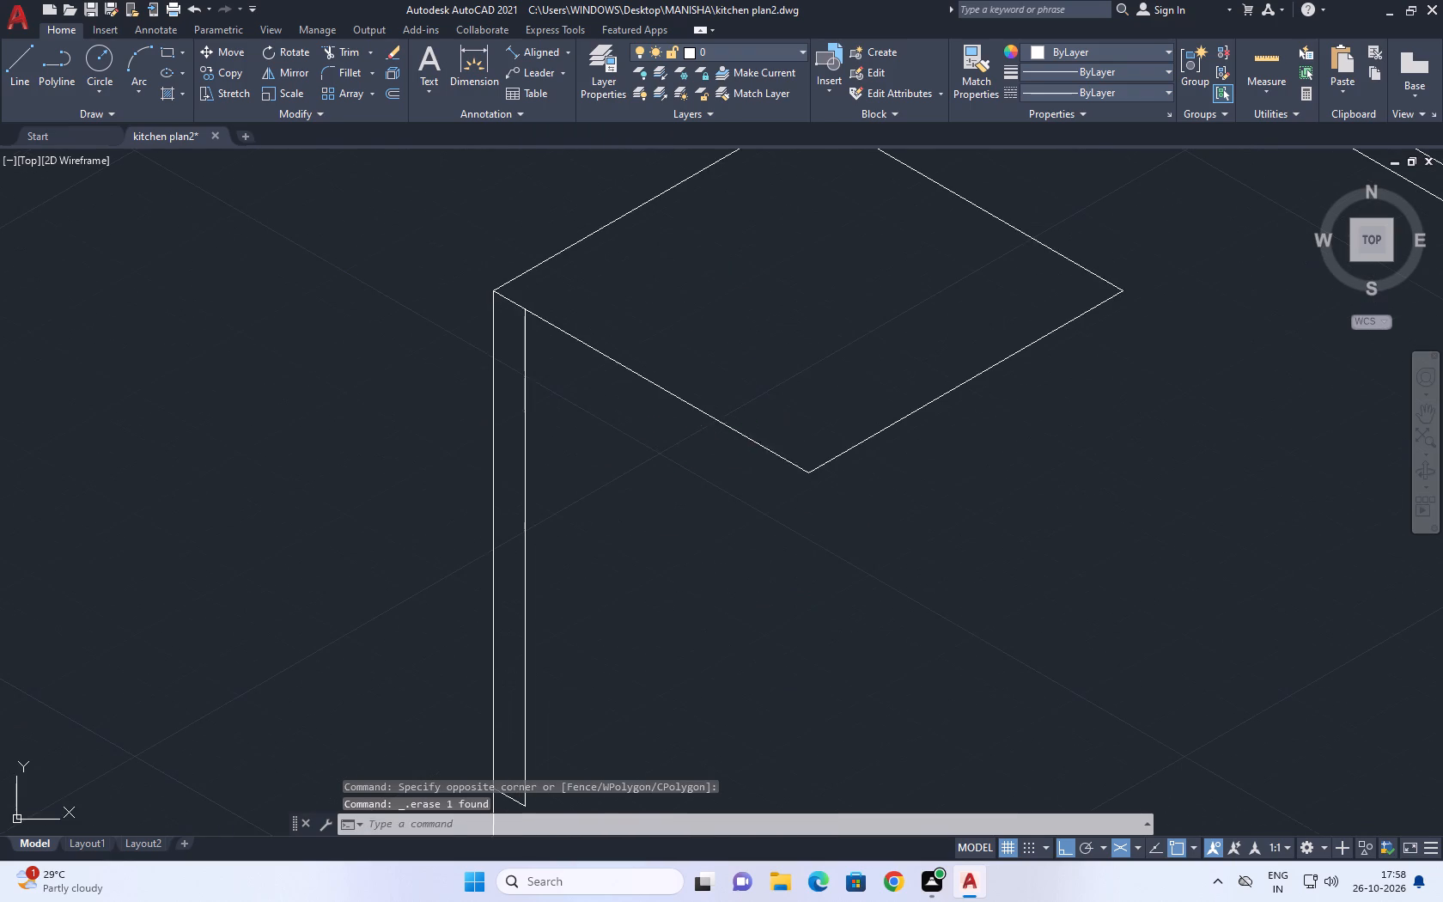
left_click(719, 448)
left_click(648, 355)
middle_click_drag(667, 369, 672, 388)
key("c")
key("o")
key("space")
left_click(708, 421)
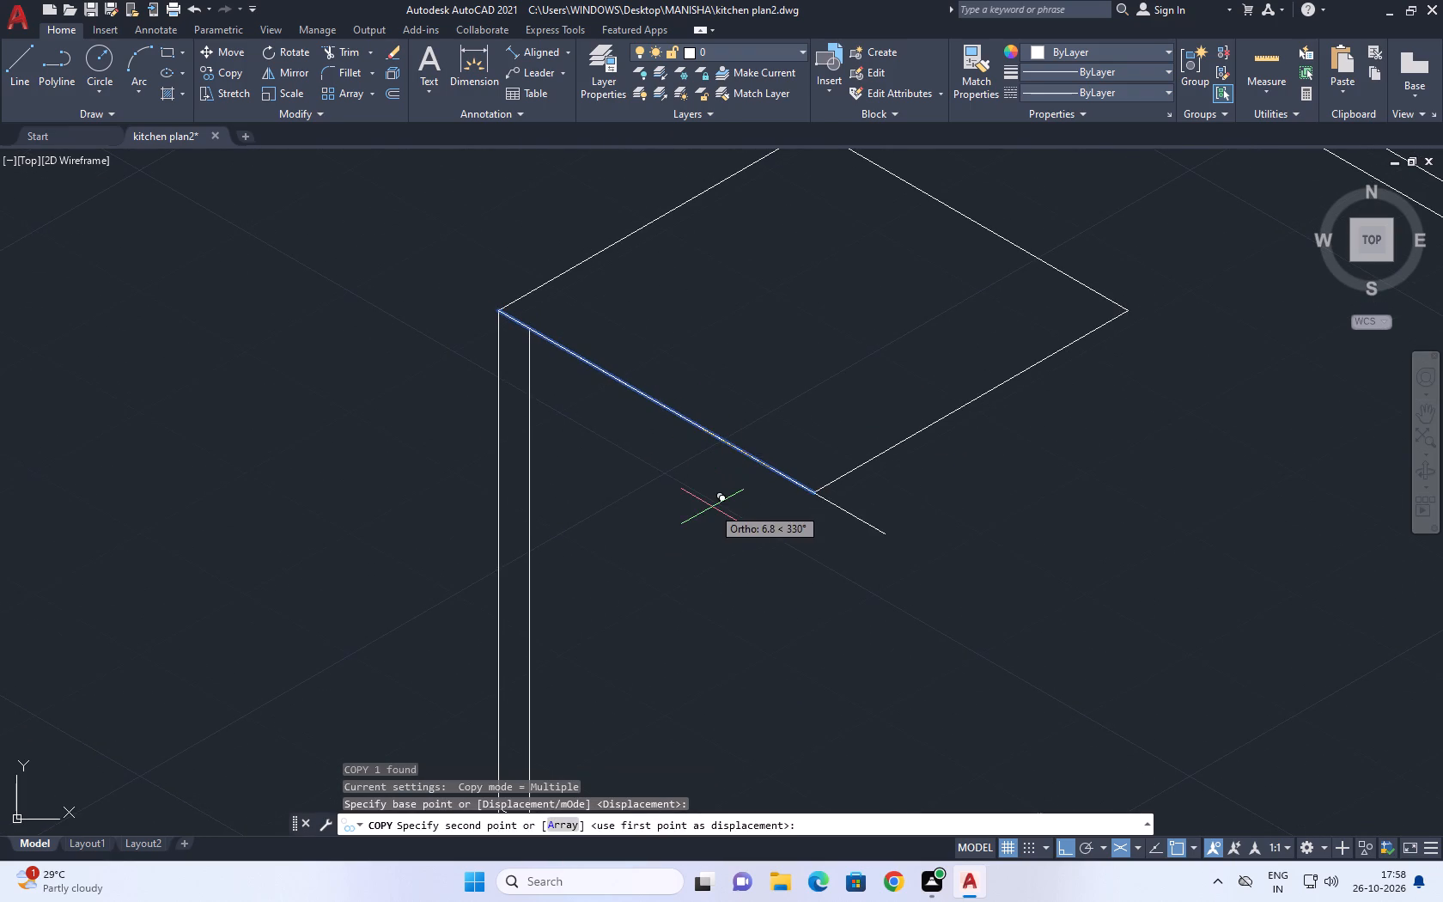
key("F5")
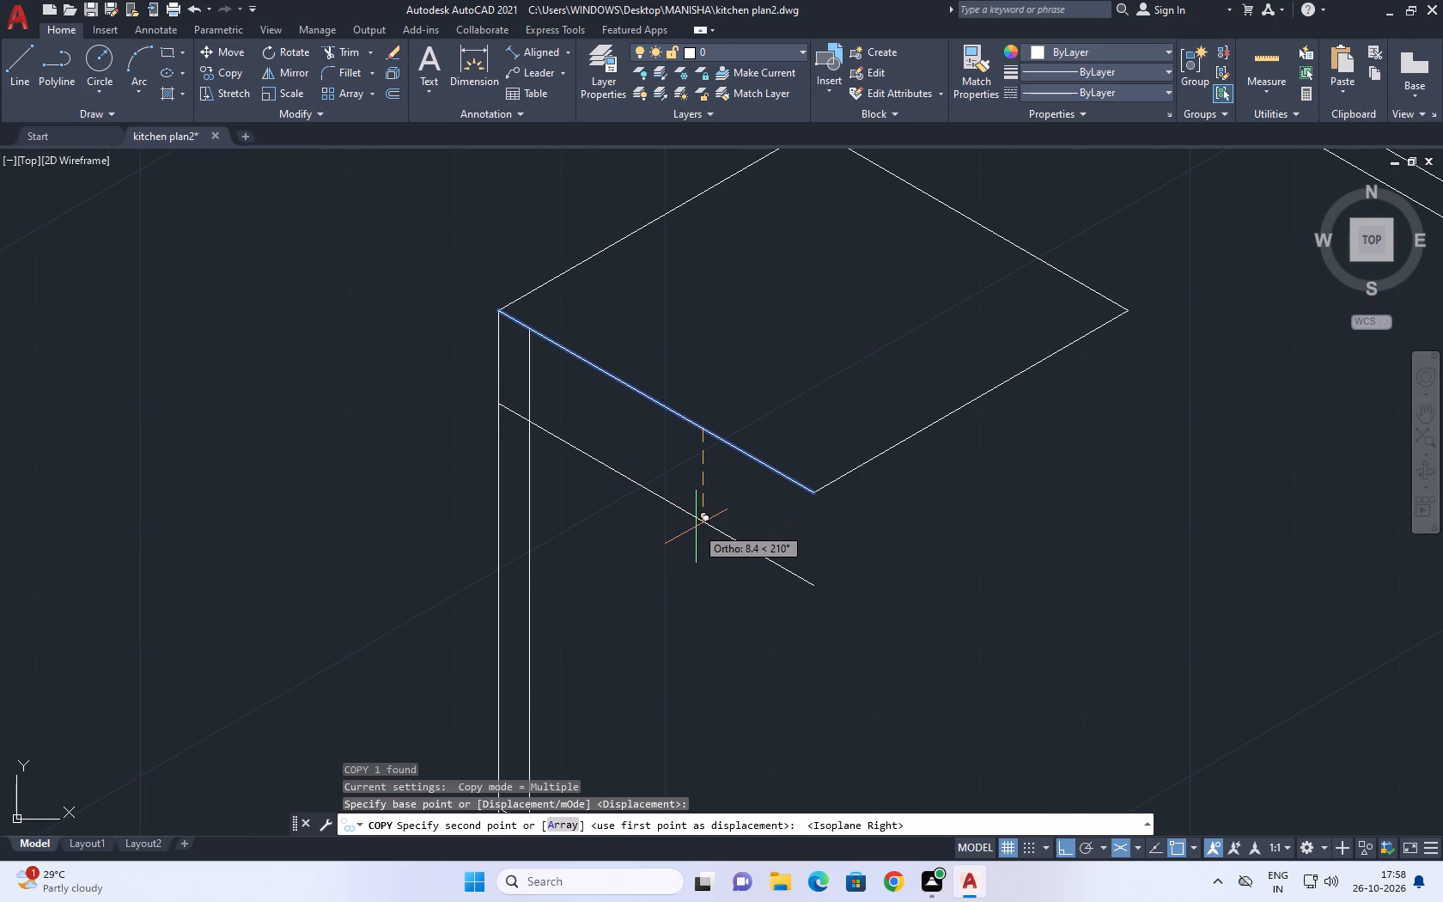
key("5")
key("Return")
key("Escape")
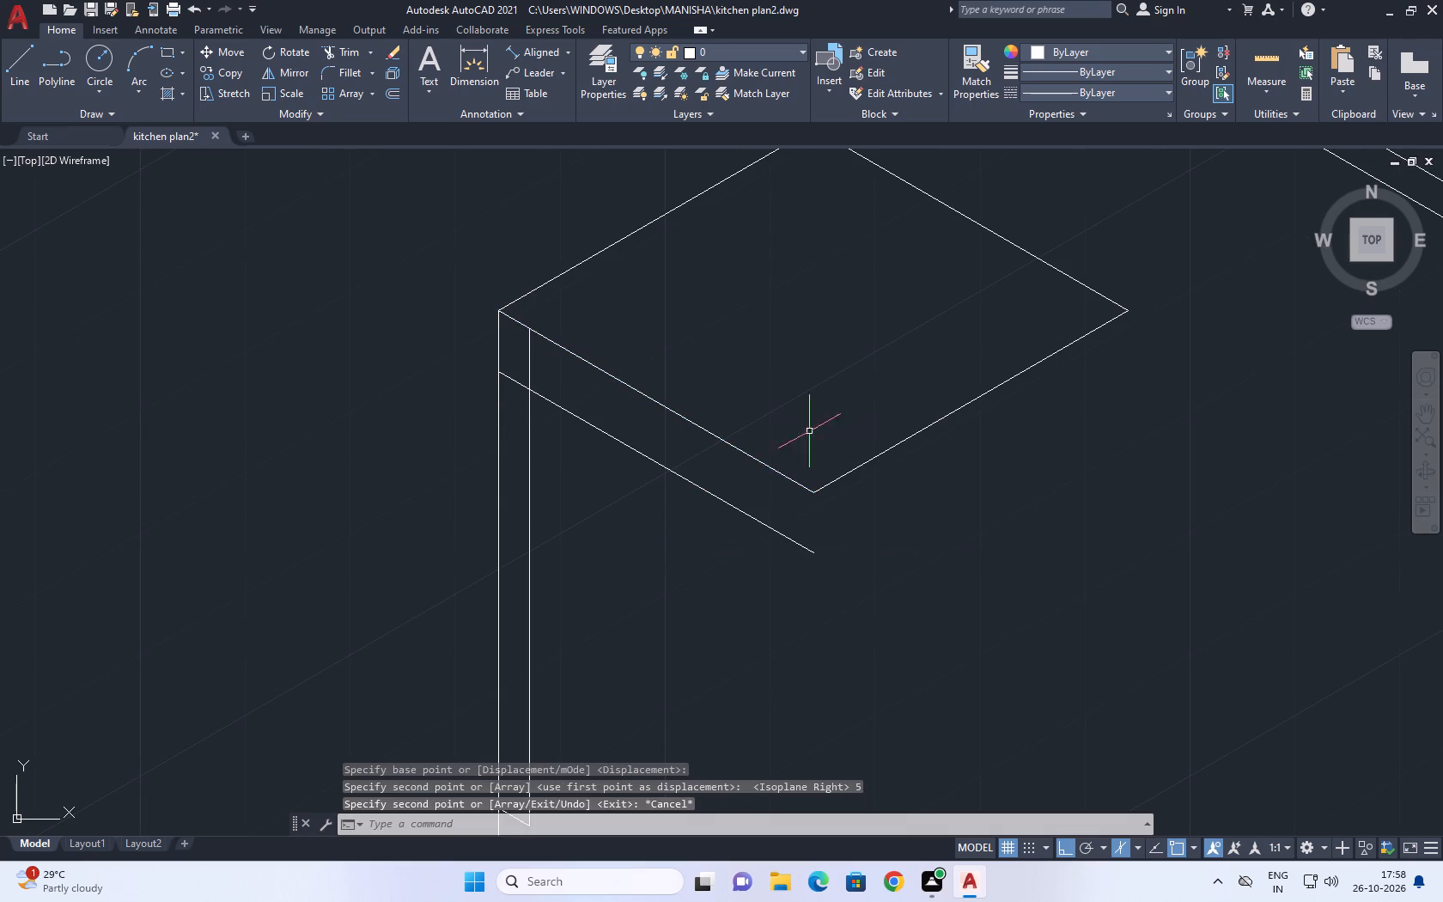
Copy the top face's front-right edge 5 units straight down to meet the first lower edge.
left_click(883, 449)
key("c")
type("o")
key("space")
left_click_drag(863, 472, 856, 482)
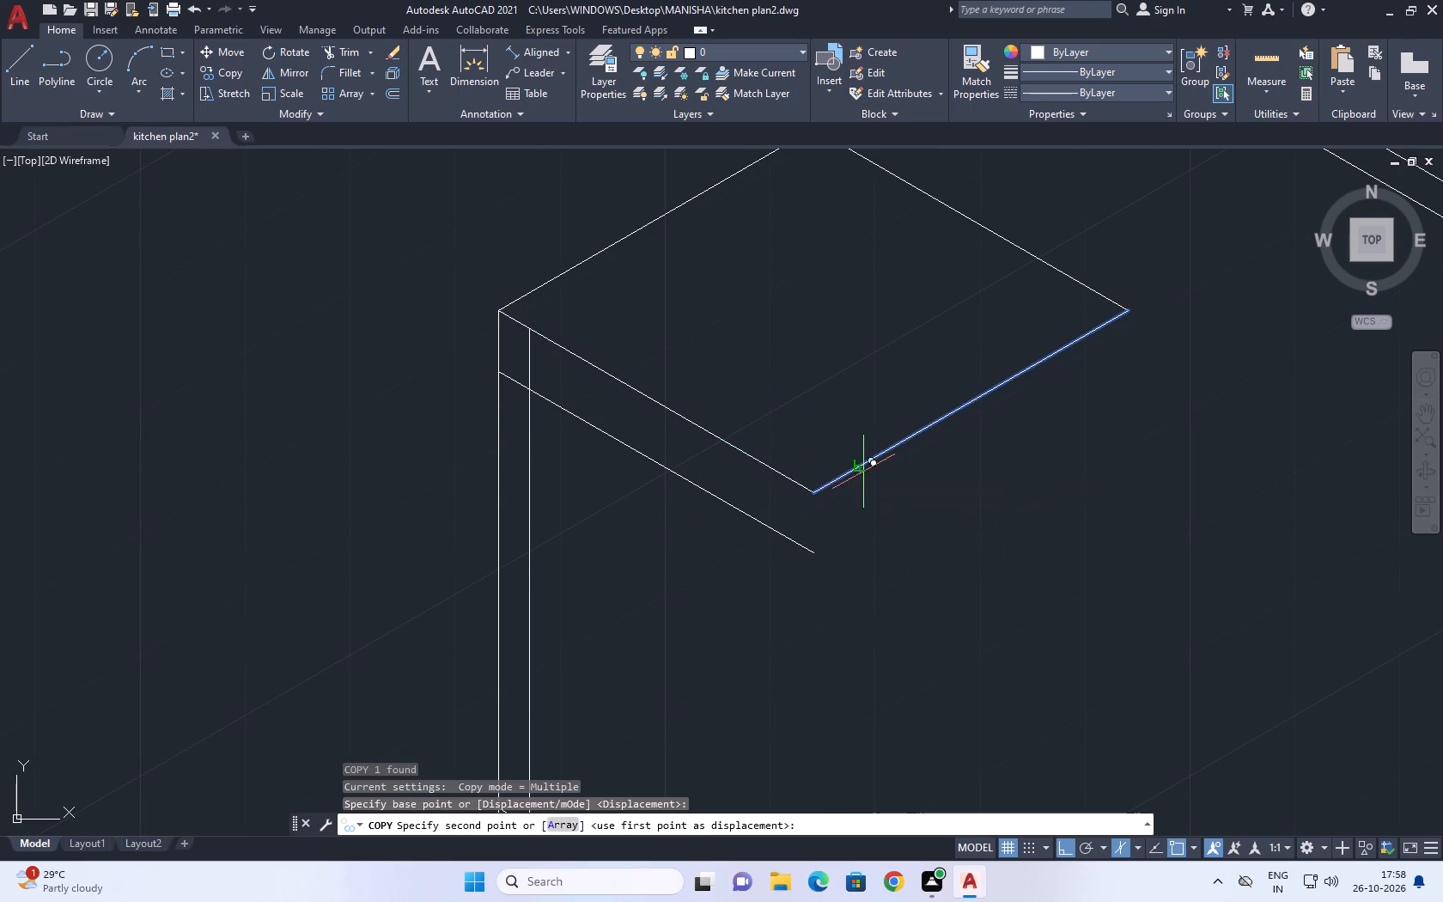
type("5")
key("space")
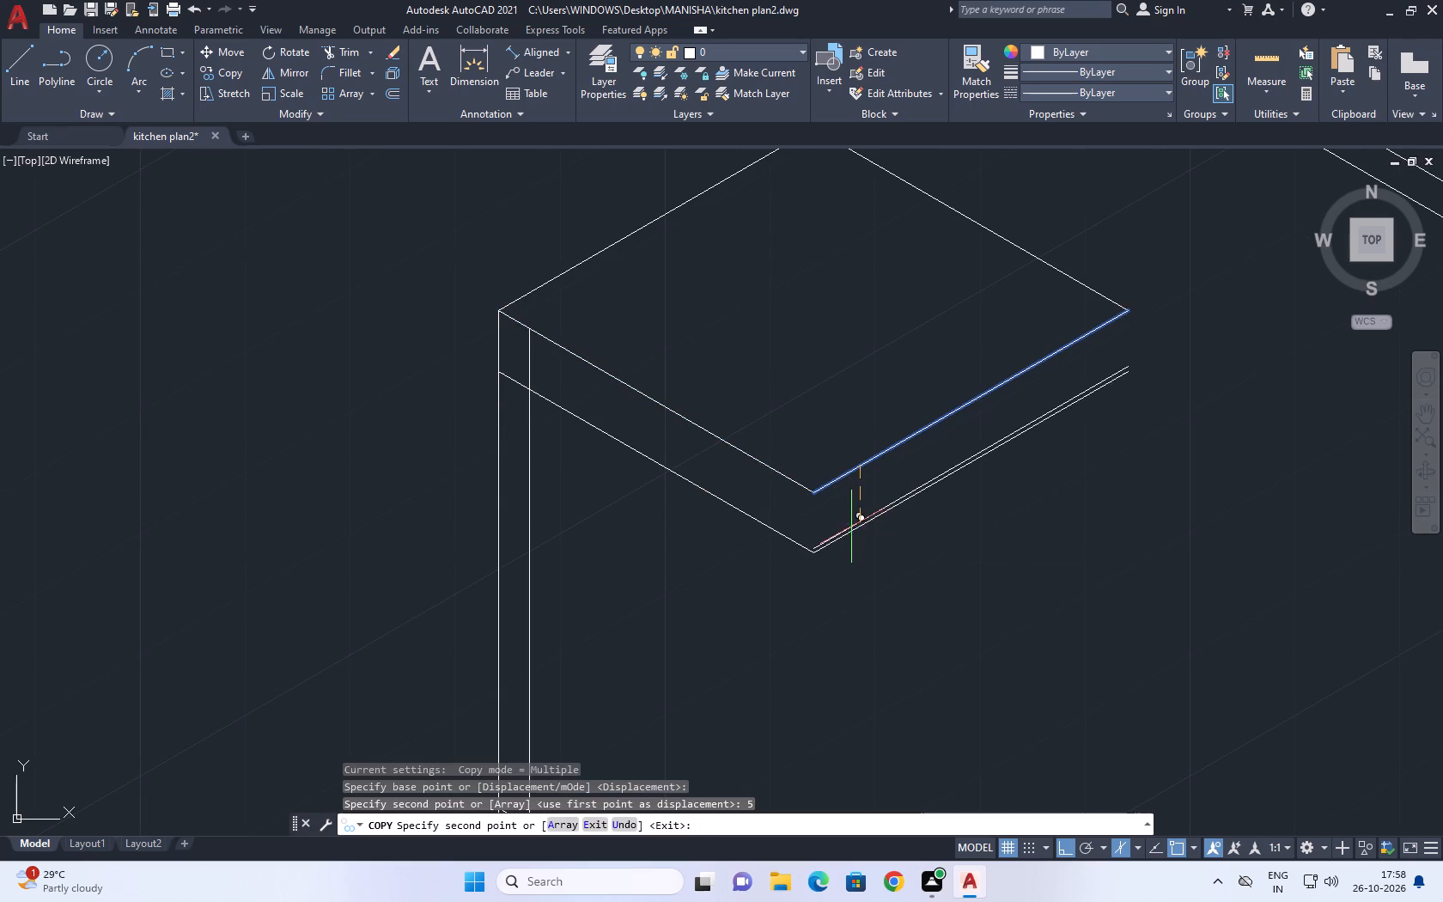
middle_click_drag(887, 347, 843, 519)
key("Escape")
Copy the top face's back-right edge 5 units straight down.
left_click(978, 435)
left_click(931, 388)
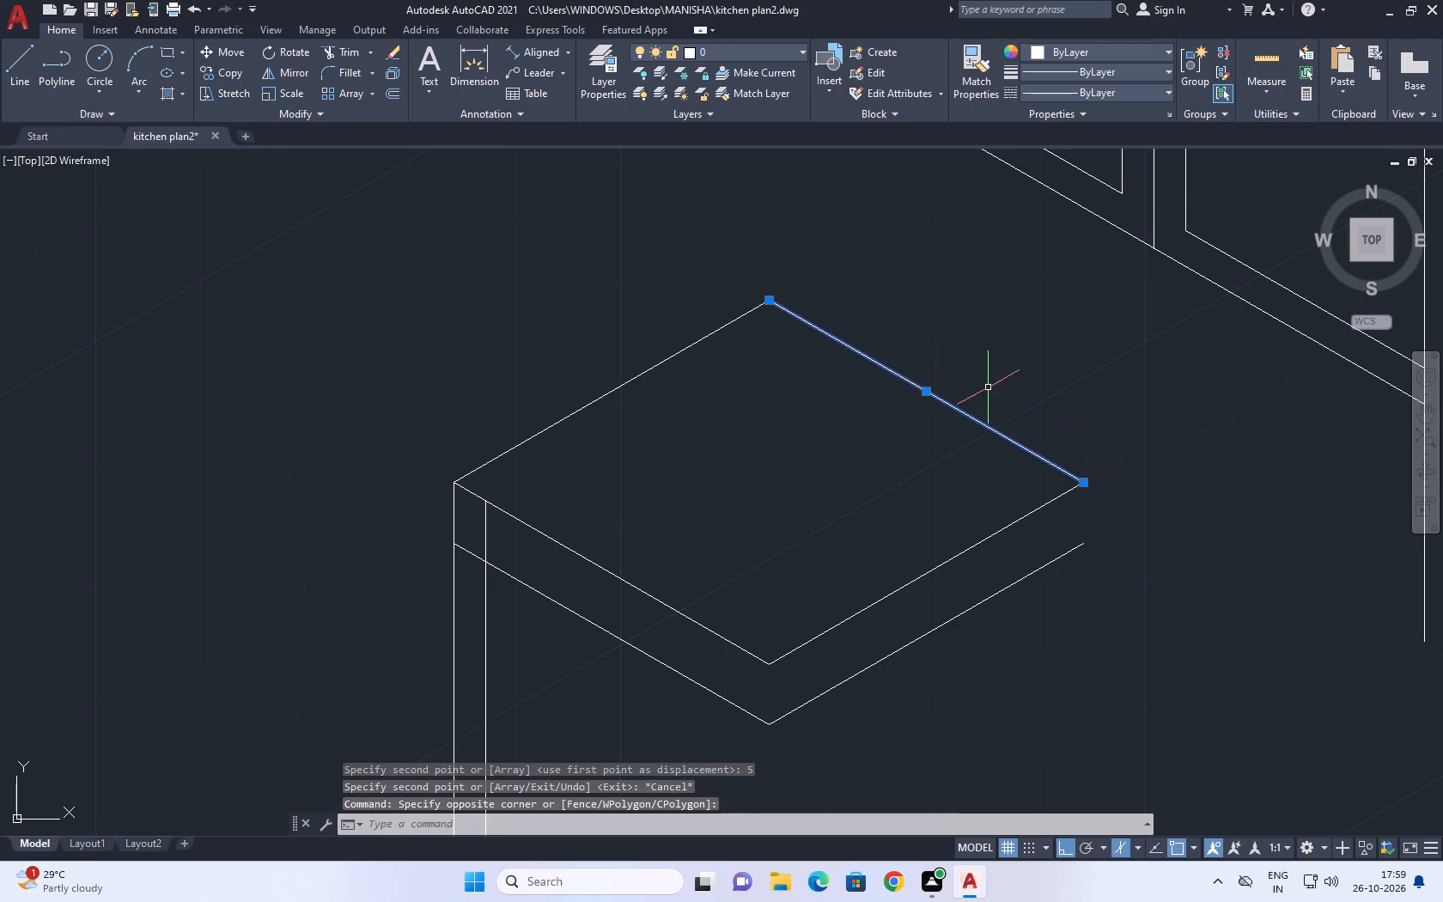
middle_click_drag(977, 413, 917, 469)
type("co")
key("space")
left_click_drag(914, 472, 913, 488)
type("5")
key("space")
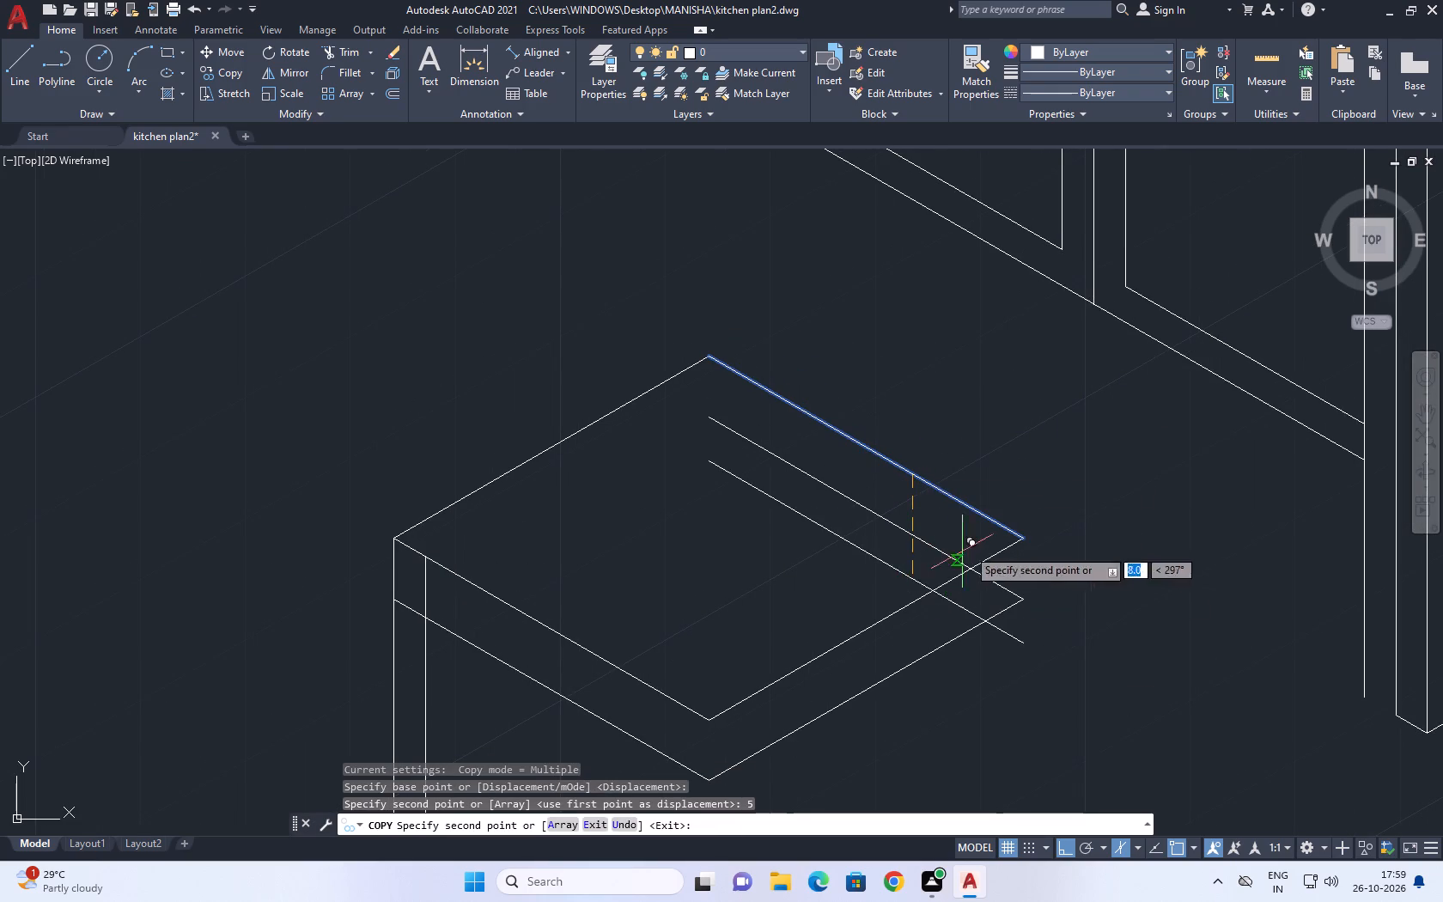
key("Escape")
Copy the top face's back-left edge 5 units straight down to complete the lower outline.
middle_click_drag(853, 491, 996, 484)
scroll(1009, 474, "down", 1)
left_click(817, 411)
left_click(812, 473)
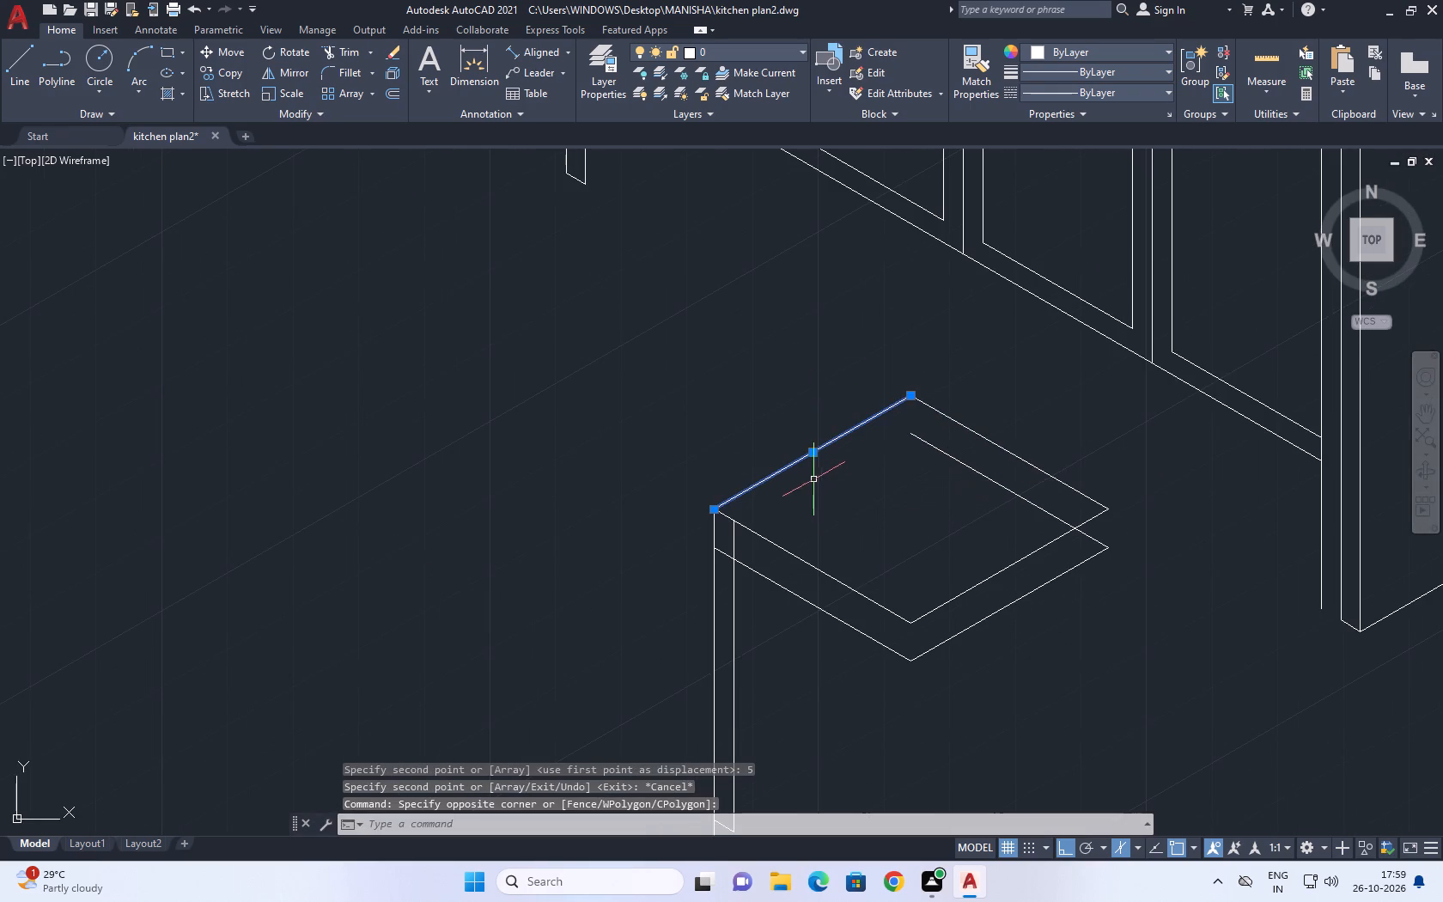
key("c")
key("o")
key("space")
left_click(828, 456)
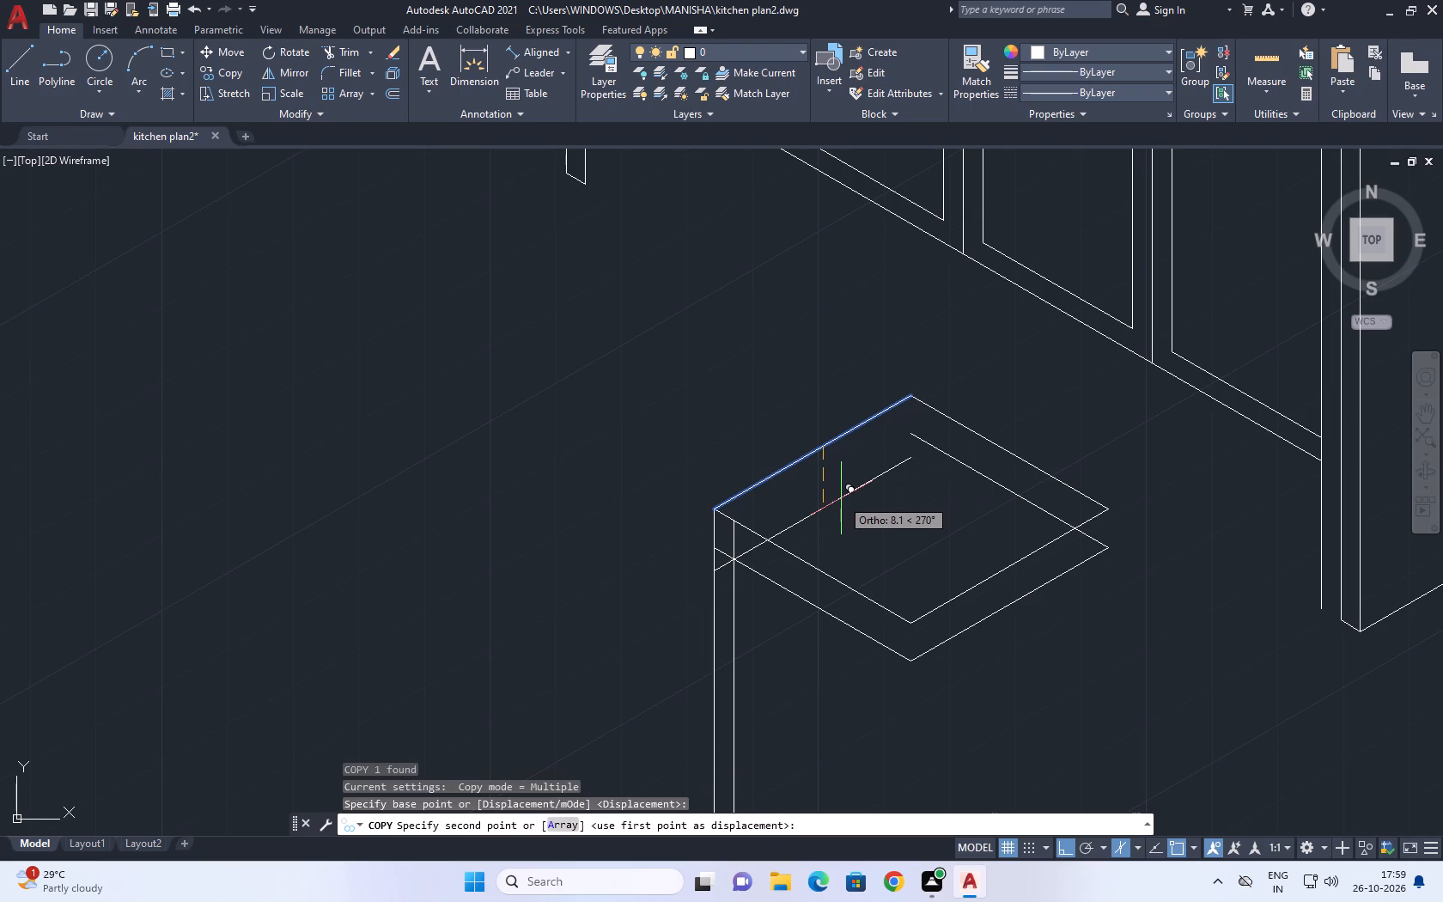
type("5")
key("space")
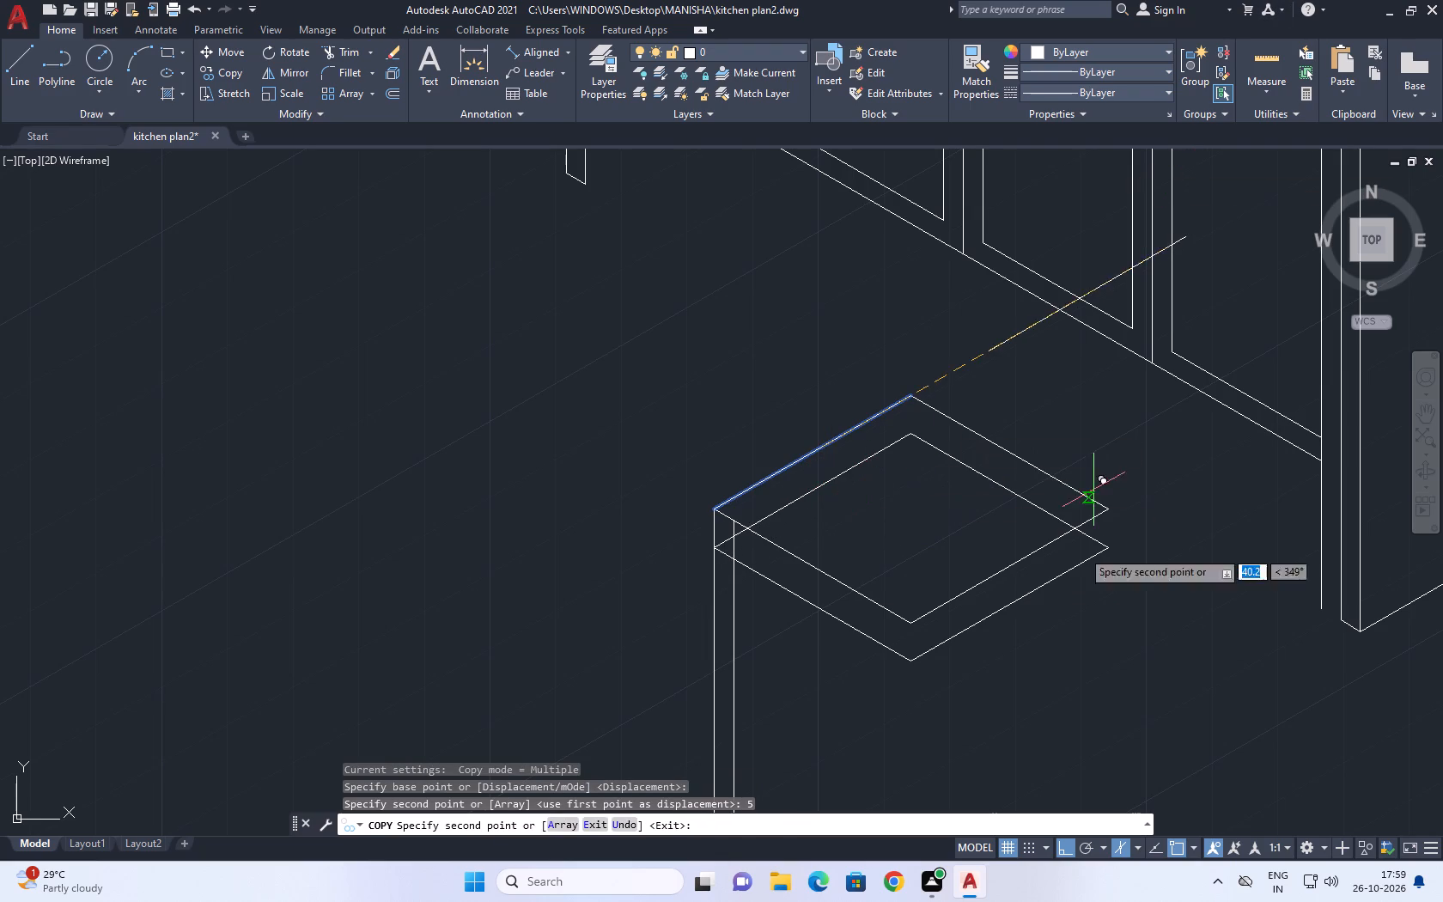
key("Escape")
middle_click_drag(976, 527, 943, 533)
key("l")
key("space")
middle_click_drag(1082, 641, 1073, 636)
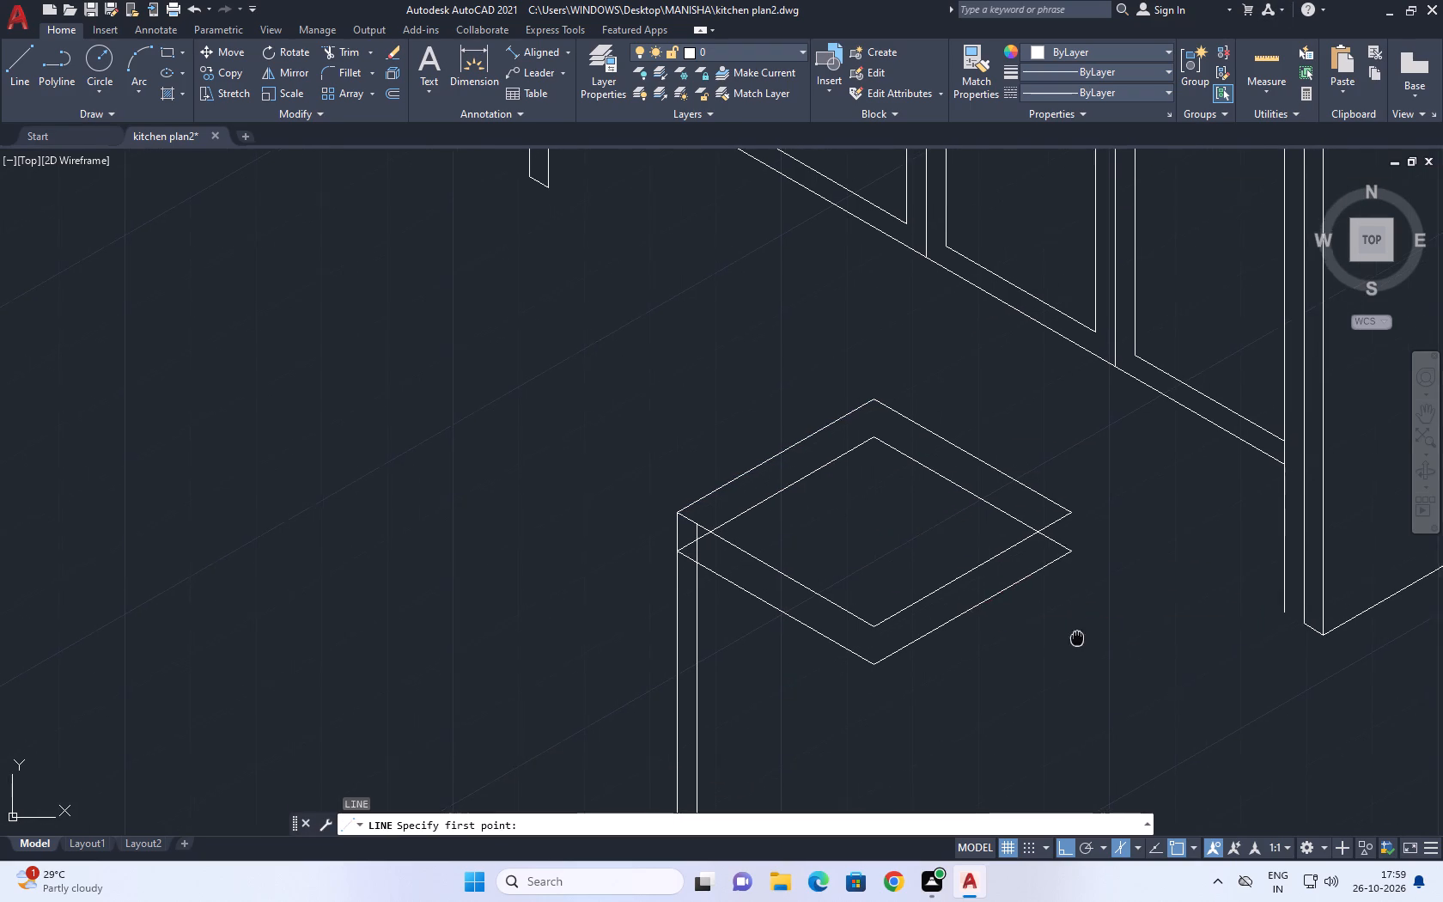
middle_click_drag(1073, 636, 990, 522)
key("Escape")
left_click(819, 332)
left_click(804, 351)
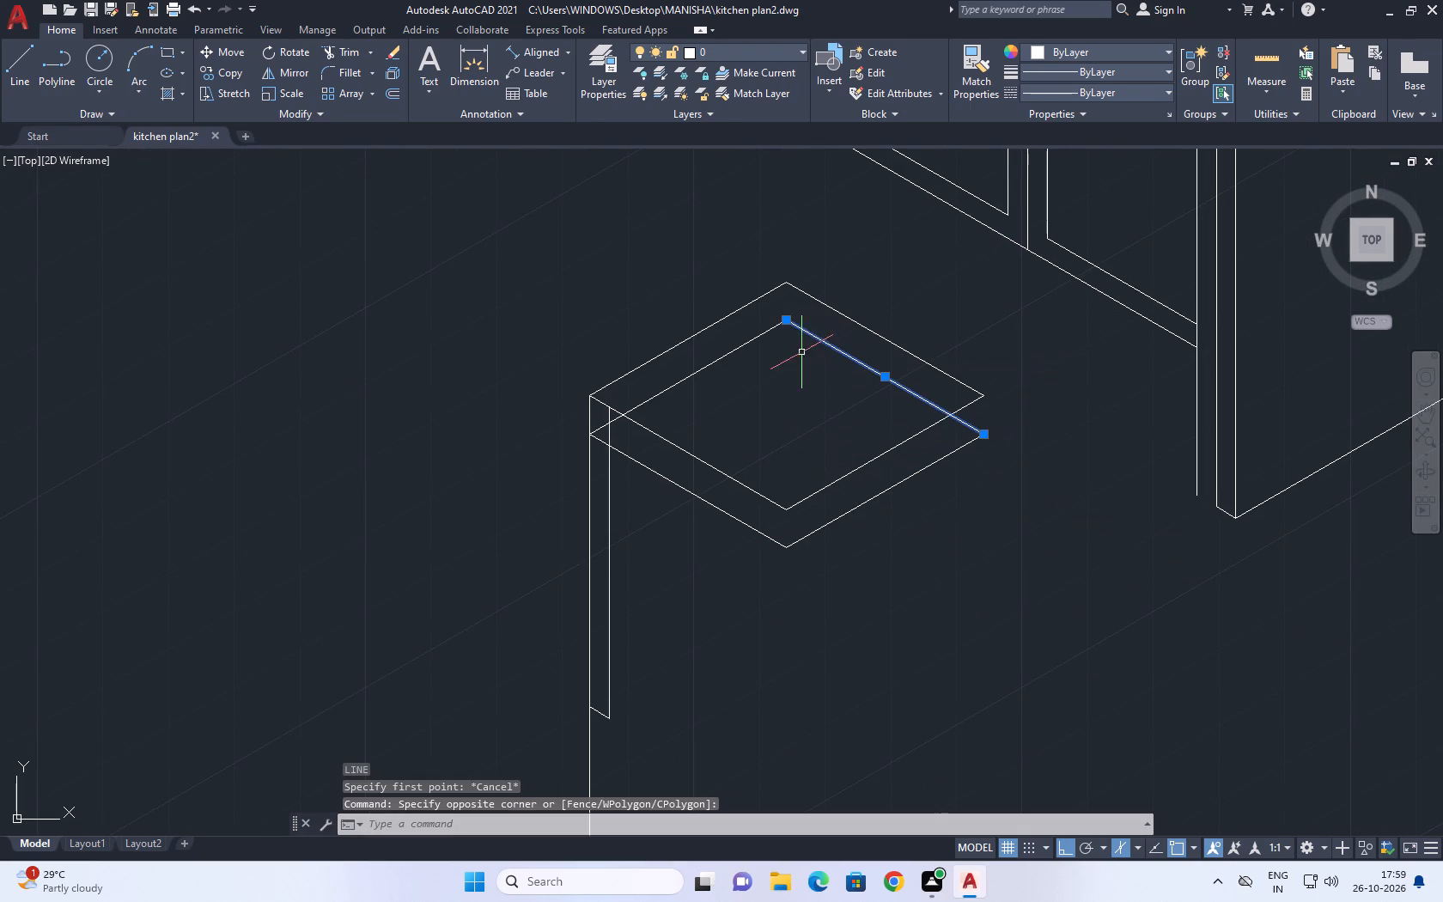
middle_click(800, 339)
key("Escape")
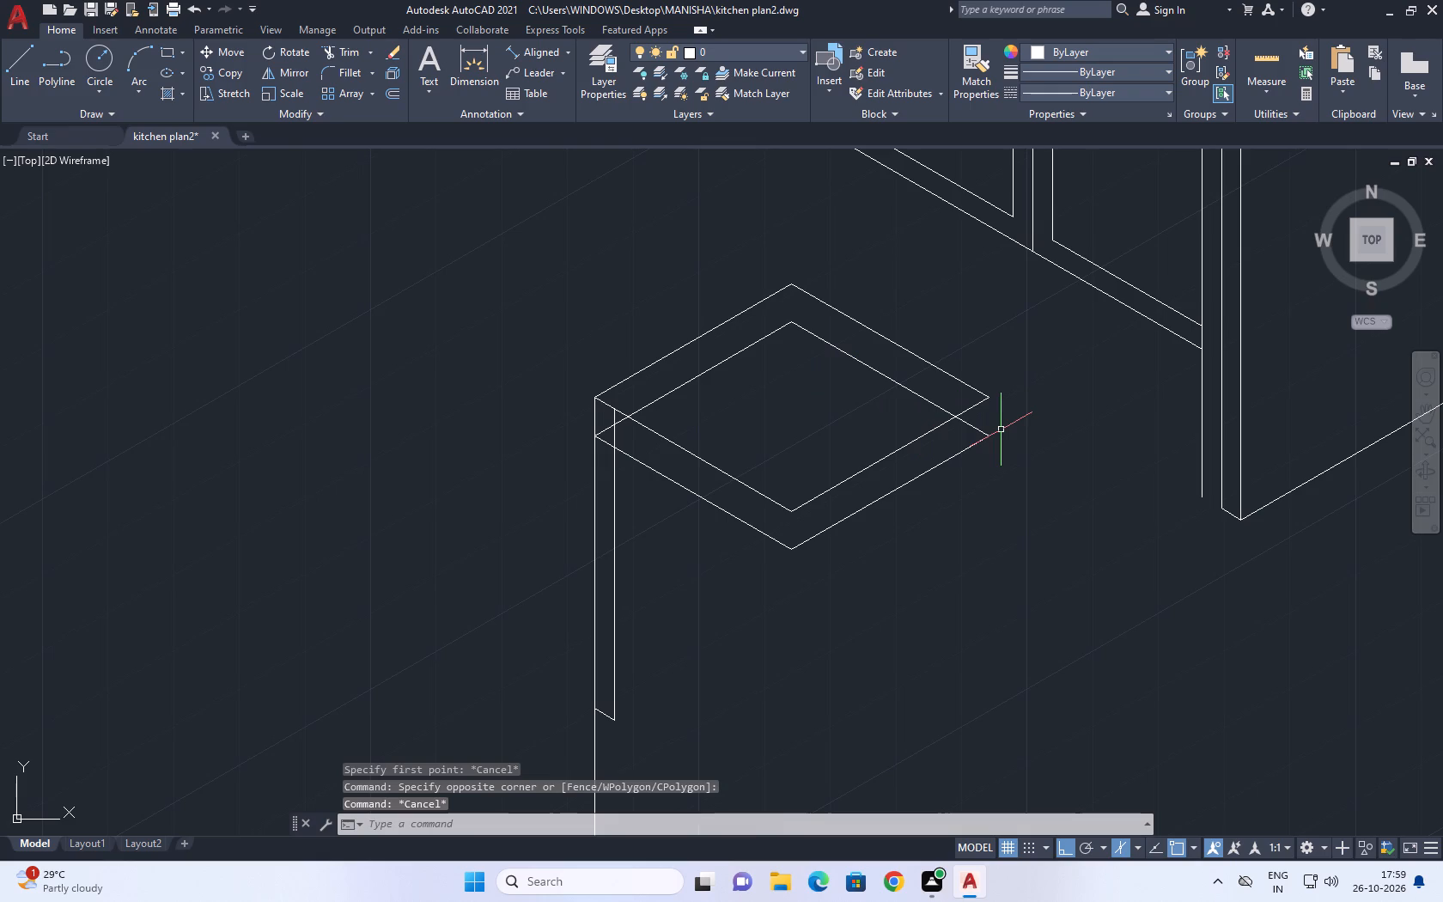
Trim the parts of the two lower back edges that lie inside the top face.
type("tr")
key("space")
left_click(941, 398)
left_click(924, 401)
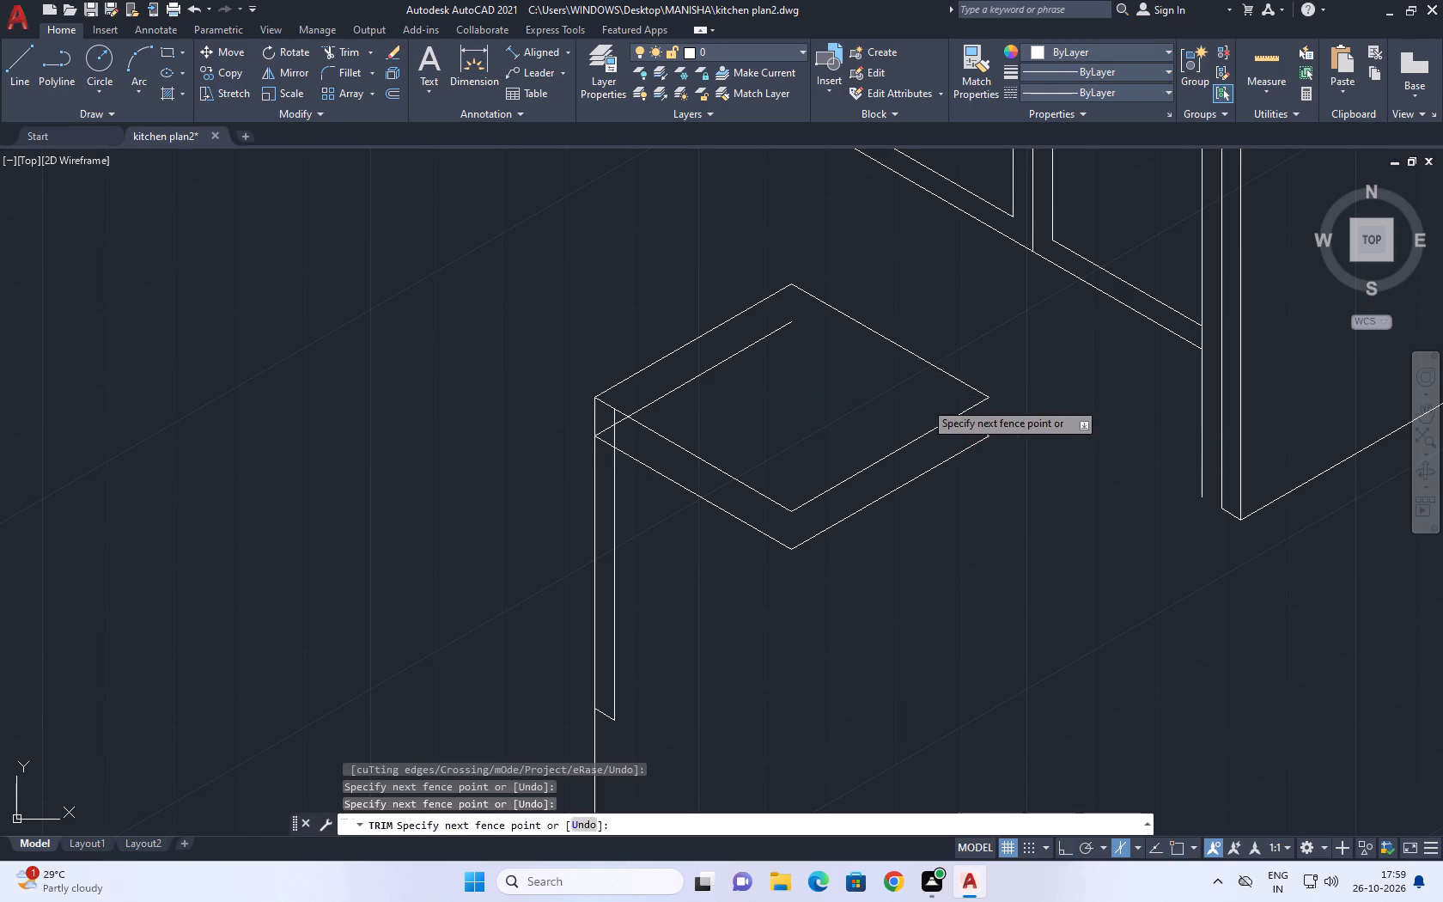
left_click(825, 356)
left_click(742, 328)
key("Escape")
Fillet the back corner of the top face with a radius of 3 units.
middle_click_drag(927, 358, 967, 474)
key("d")
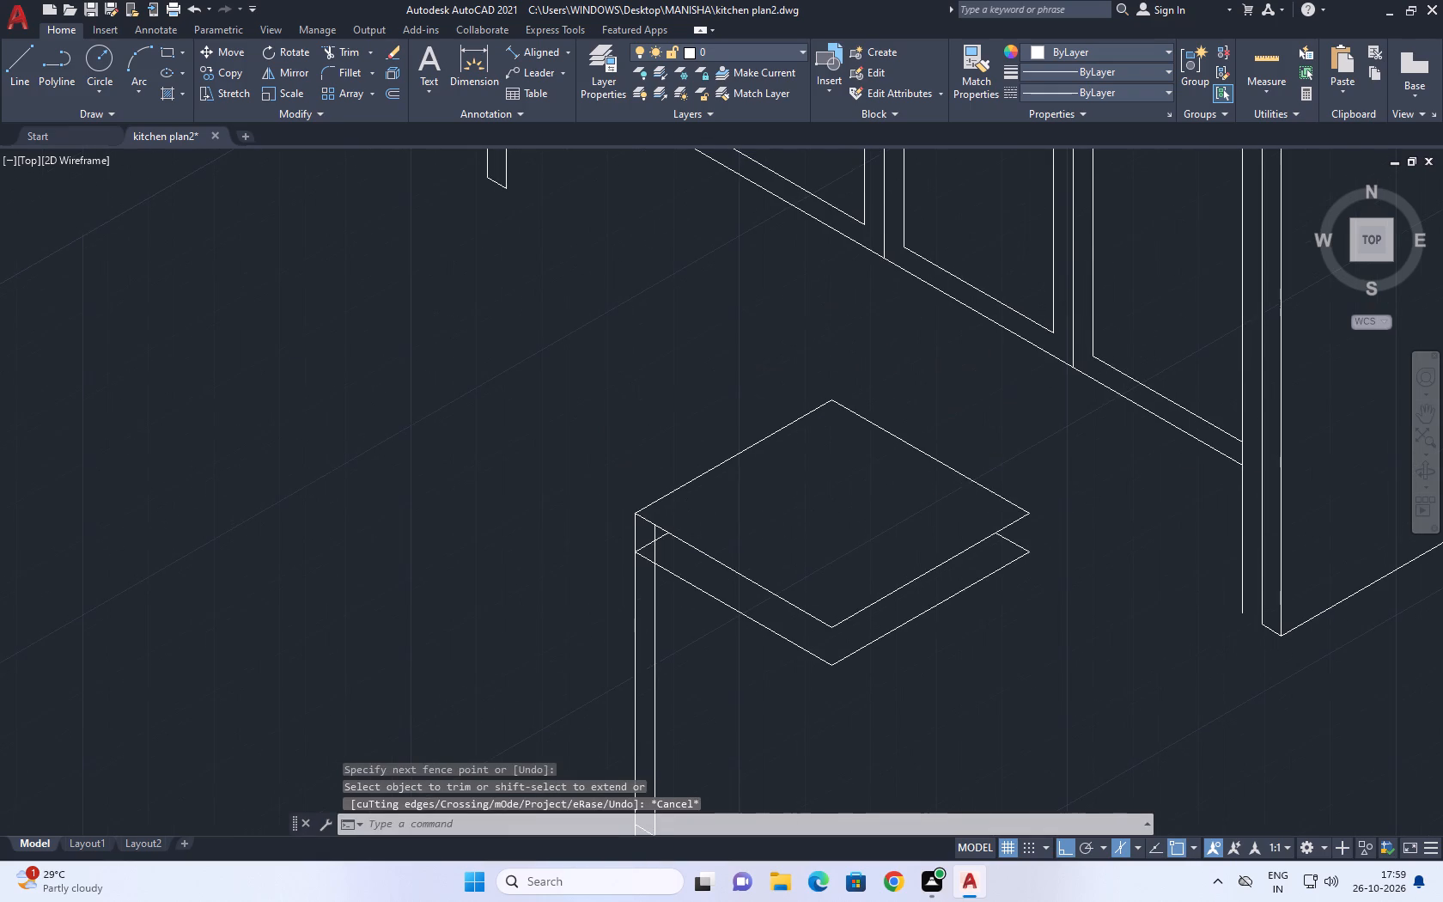
key("Escape")
key("f")
key("space")
key("r")
key("space")
type("3")
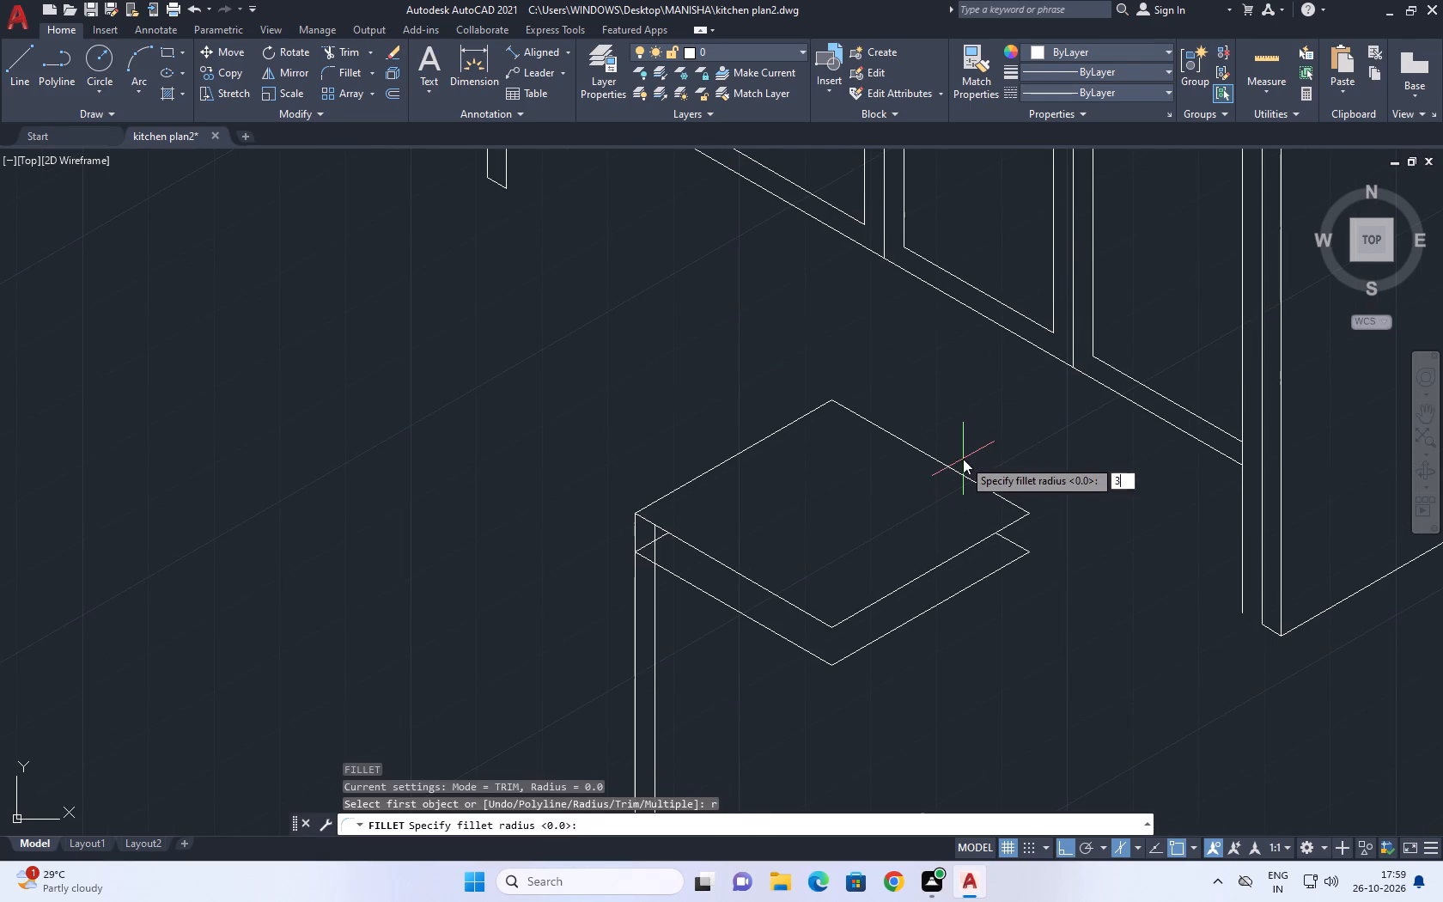
key("space")
left_click(810, 410)
left_click(843, 406)
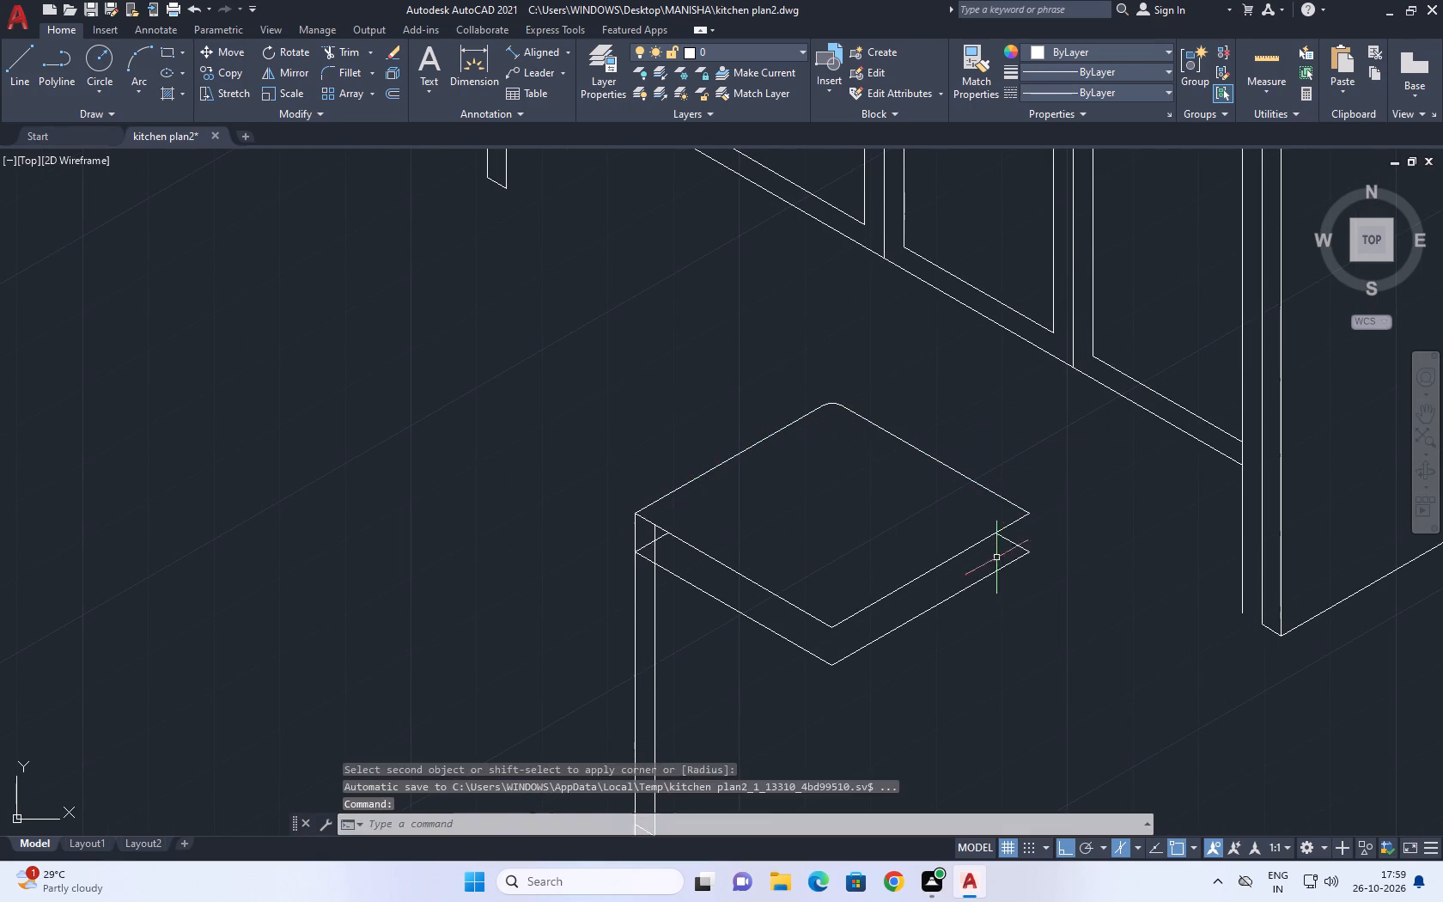
Fillet the right, front and left corners of the top face with the same 3-unit radius.
key("space")
left_click(993, 537)
left_click(1014, 500)
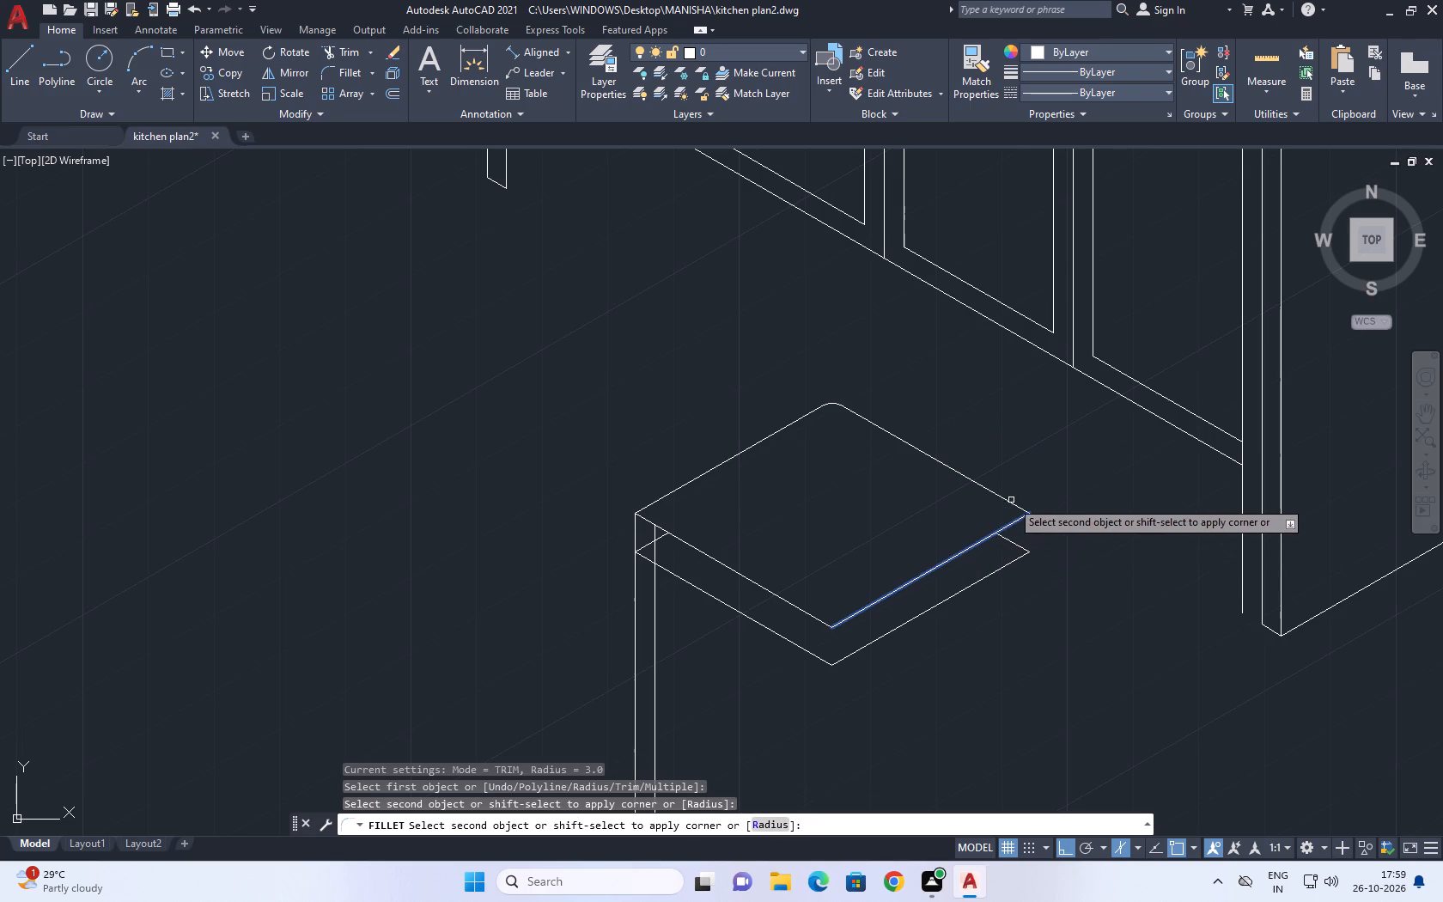
left_click(1011, 500)
key("space")
left_click(874, 604)
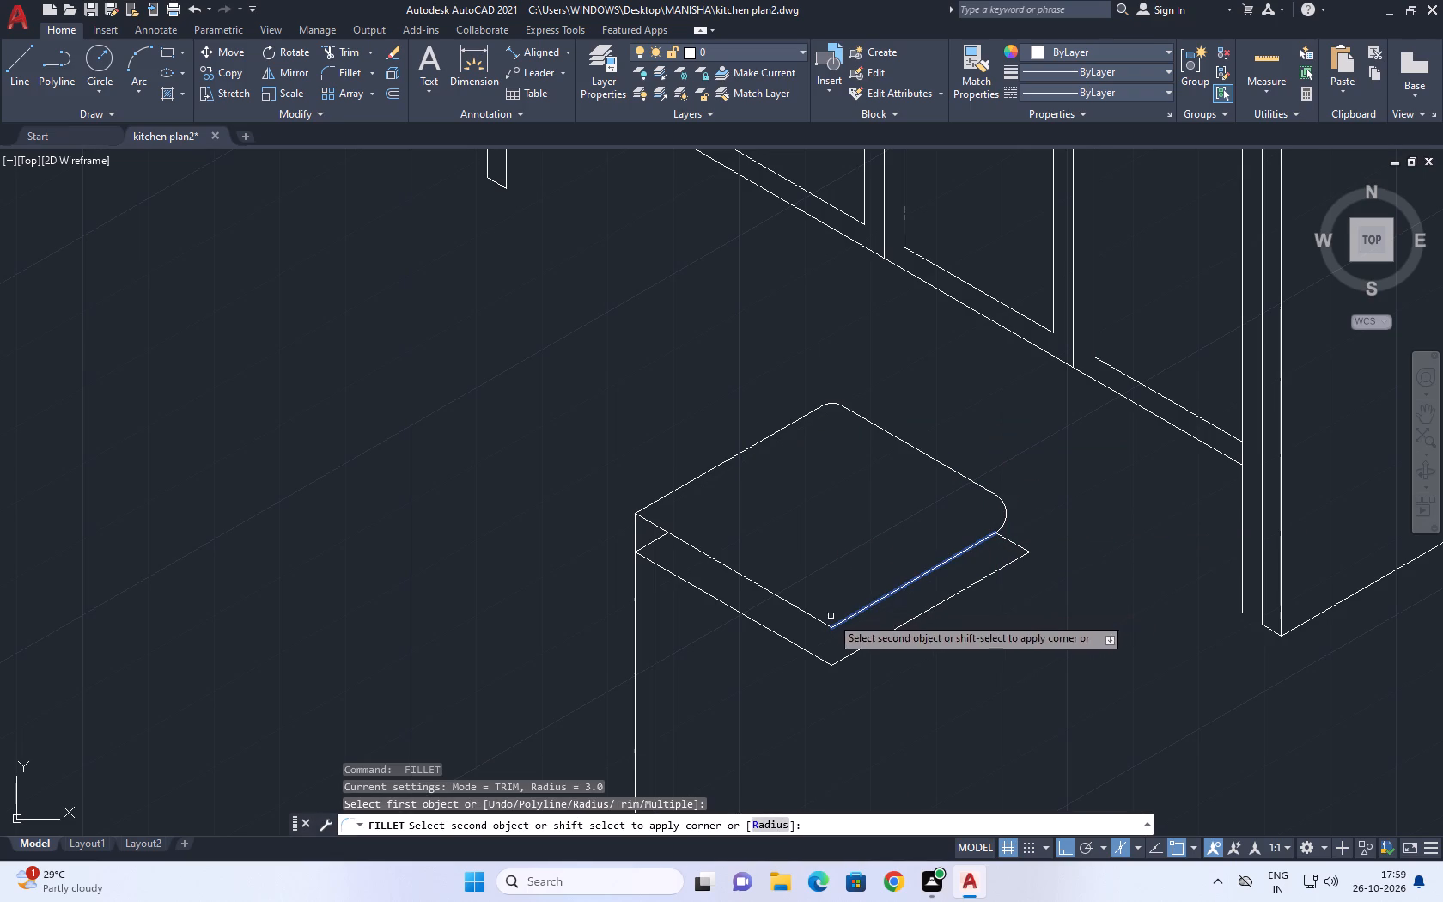
left_click(819, 622)
key("space")
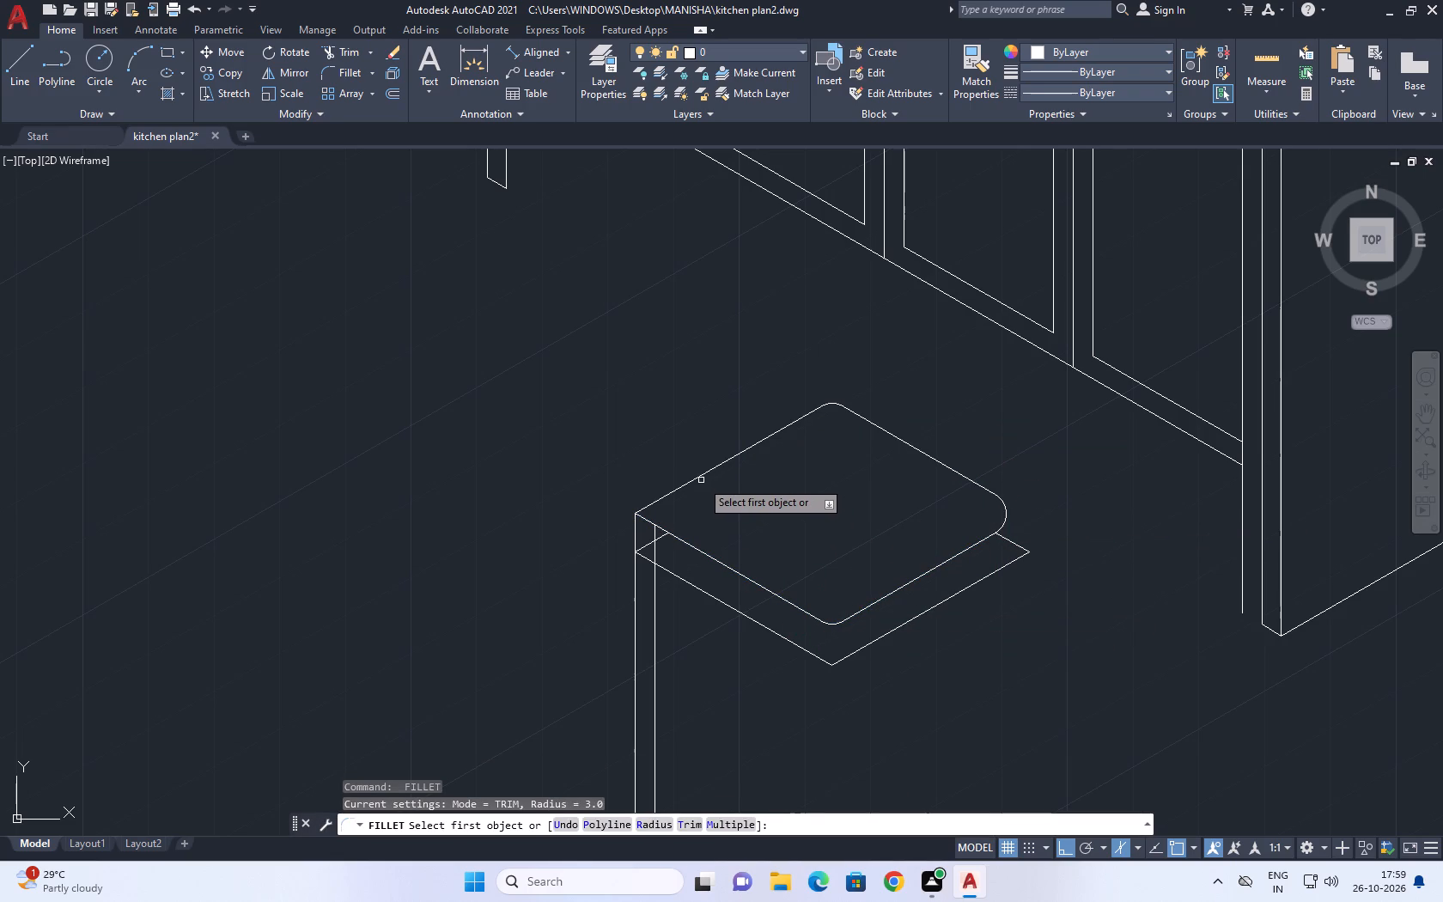
left_click(701, 480)
left_click(698, 478)
left_click(685, 544)
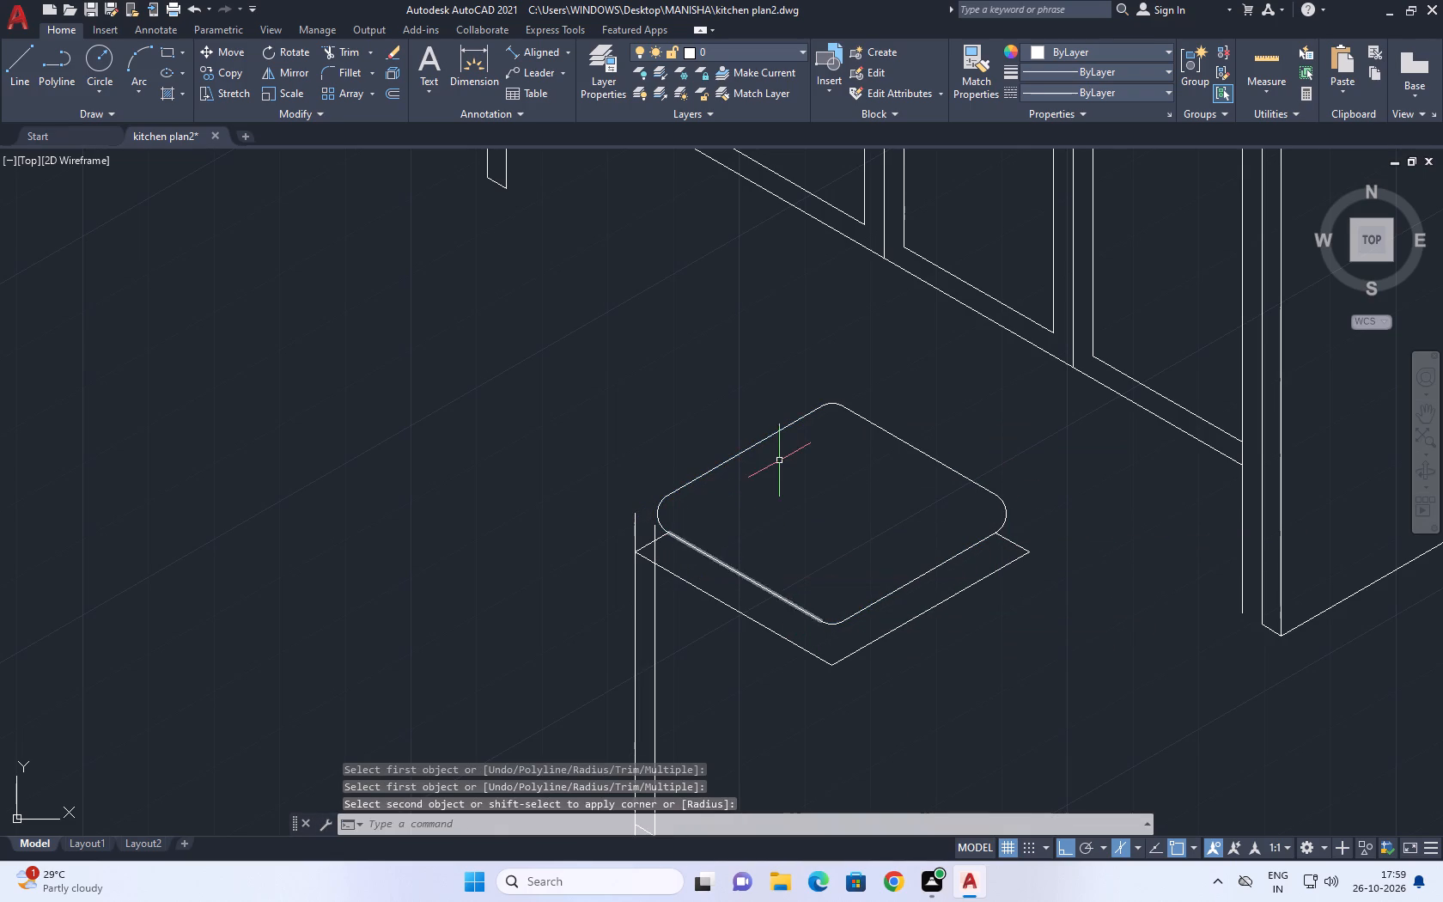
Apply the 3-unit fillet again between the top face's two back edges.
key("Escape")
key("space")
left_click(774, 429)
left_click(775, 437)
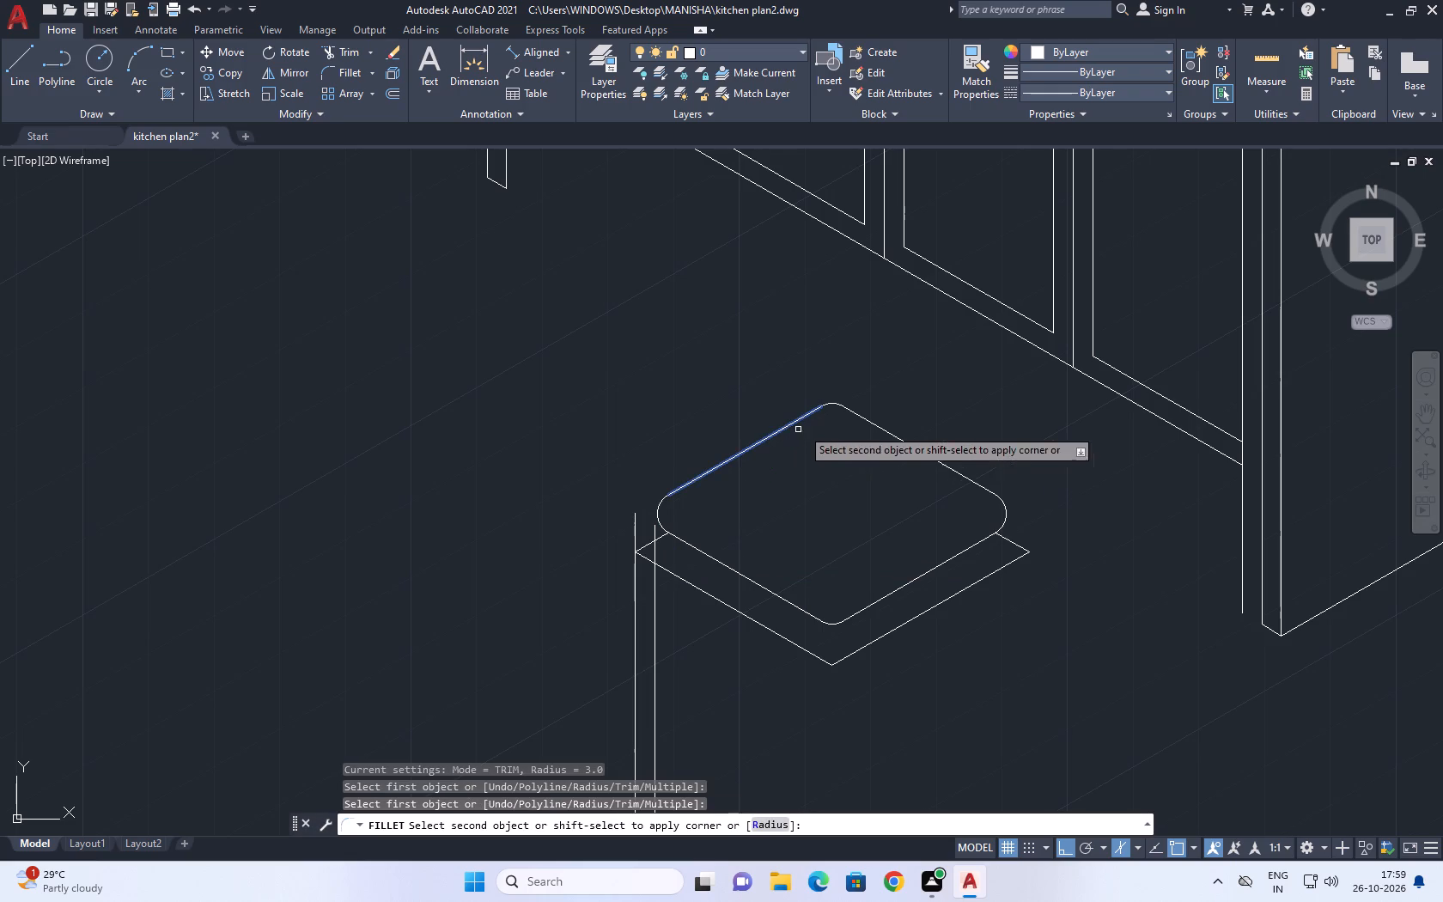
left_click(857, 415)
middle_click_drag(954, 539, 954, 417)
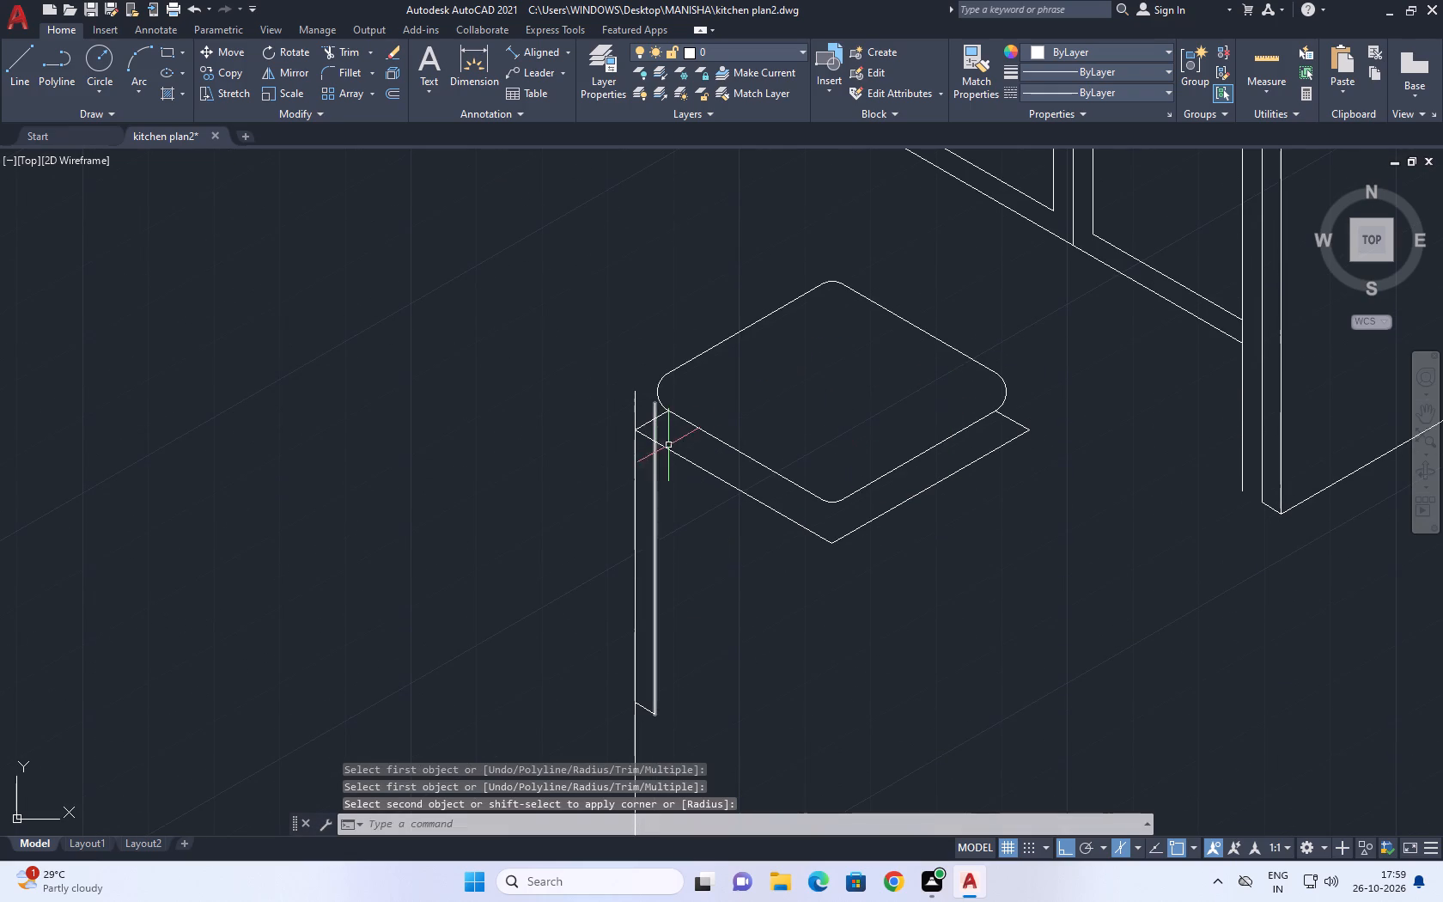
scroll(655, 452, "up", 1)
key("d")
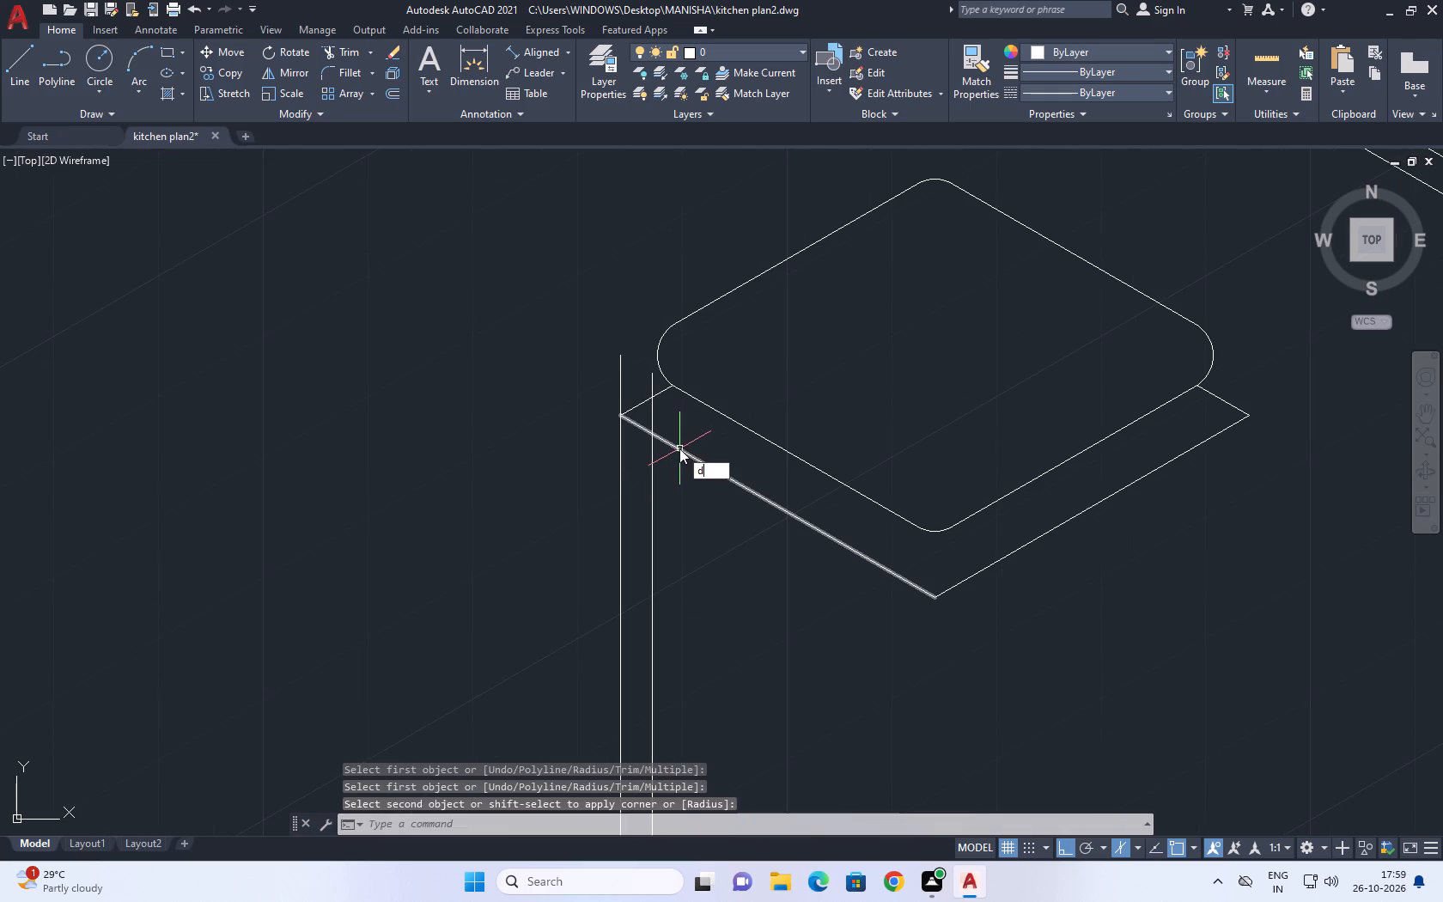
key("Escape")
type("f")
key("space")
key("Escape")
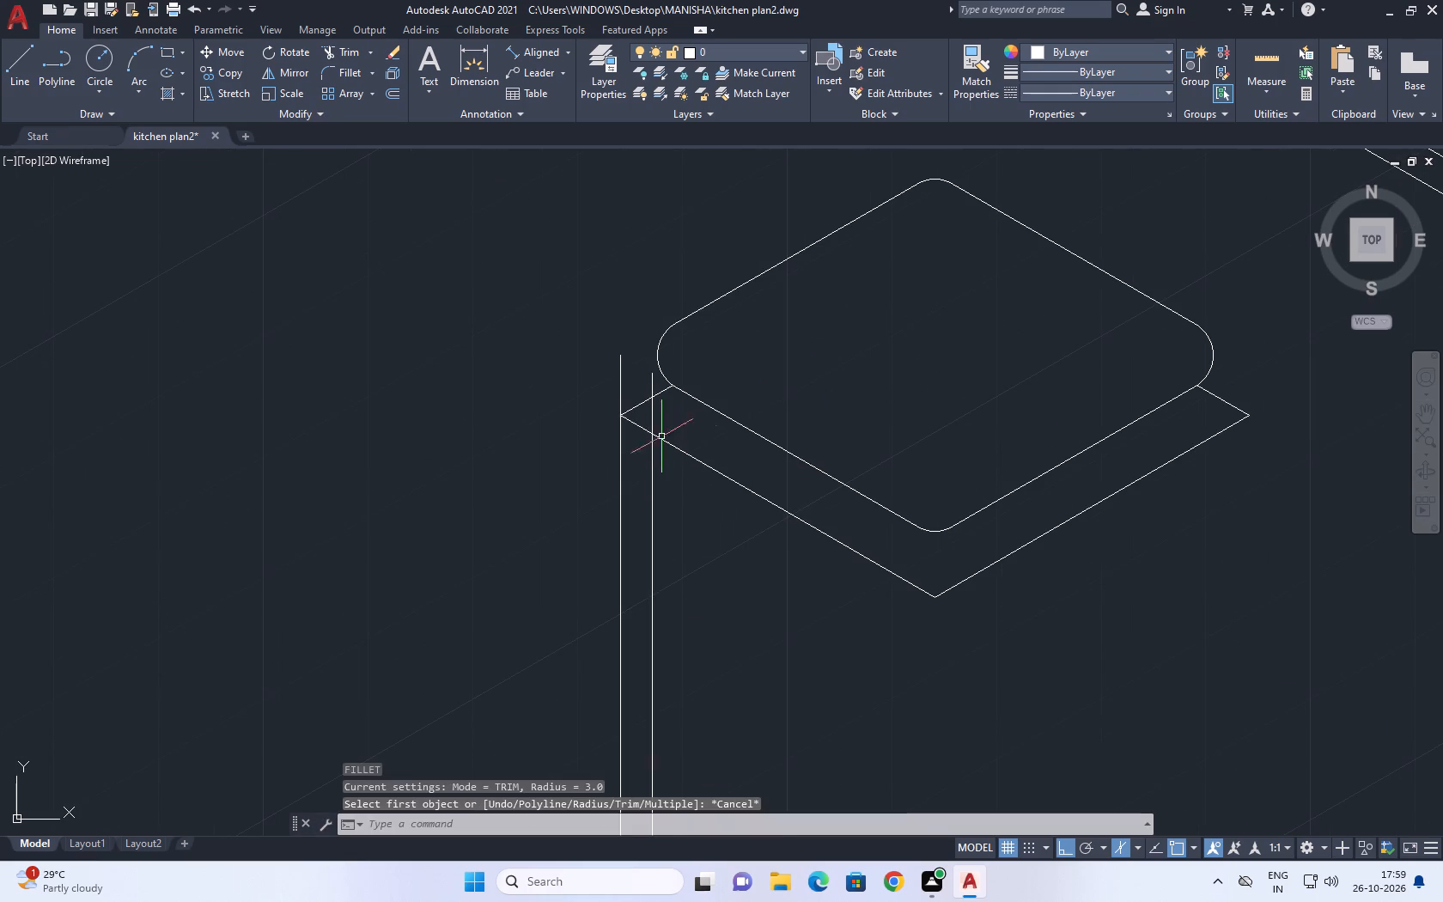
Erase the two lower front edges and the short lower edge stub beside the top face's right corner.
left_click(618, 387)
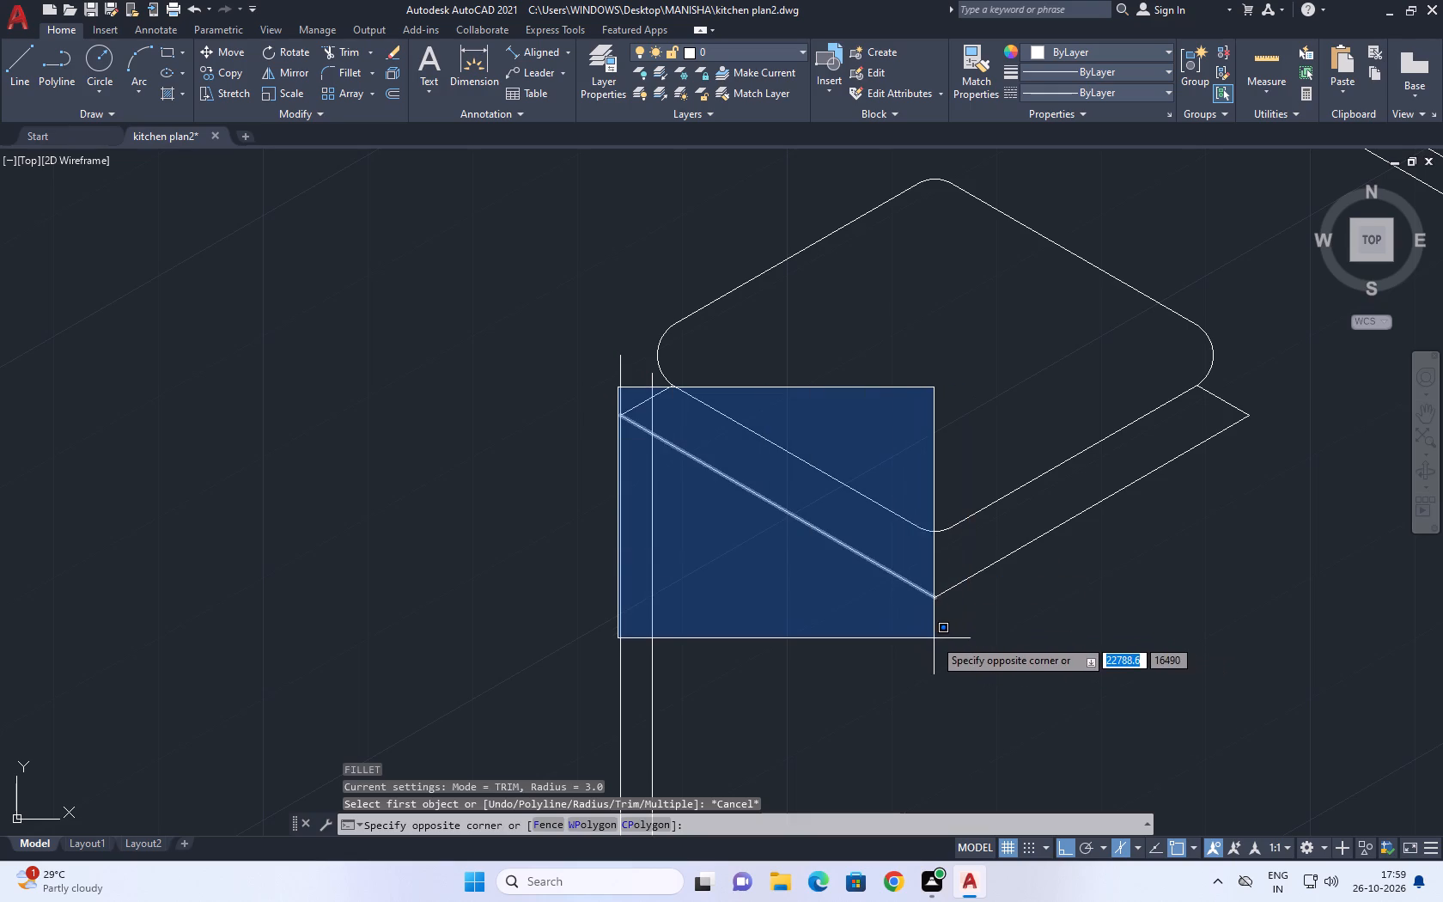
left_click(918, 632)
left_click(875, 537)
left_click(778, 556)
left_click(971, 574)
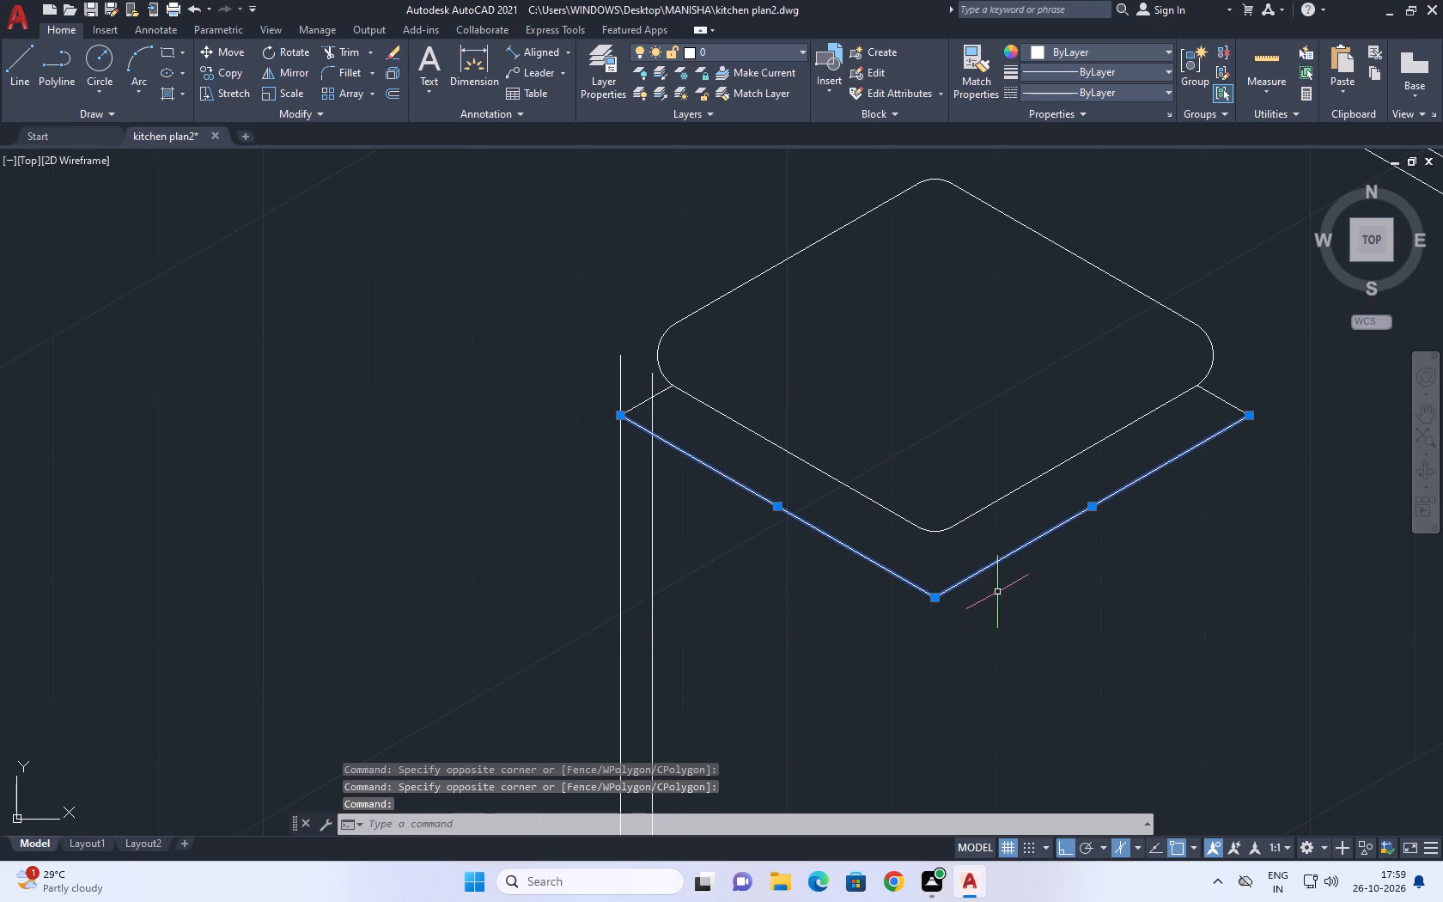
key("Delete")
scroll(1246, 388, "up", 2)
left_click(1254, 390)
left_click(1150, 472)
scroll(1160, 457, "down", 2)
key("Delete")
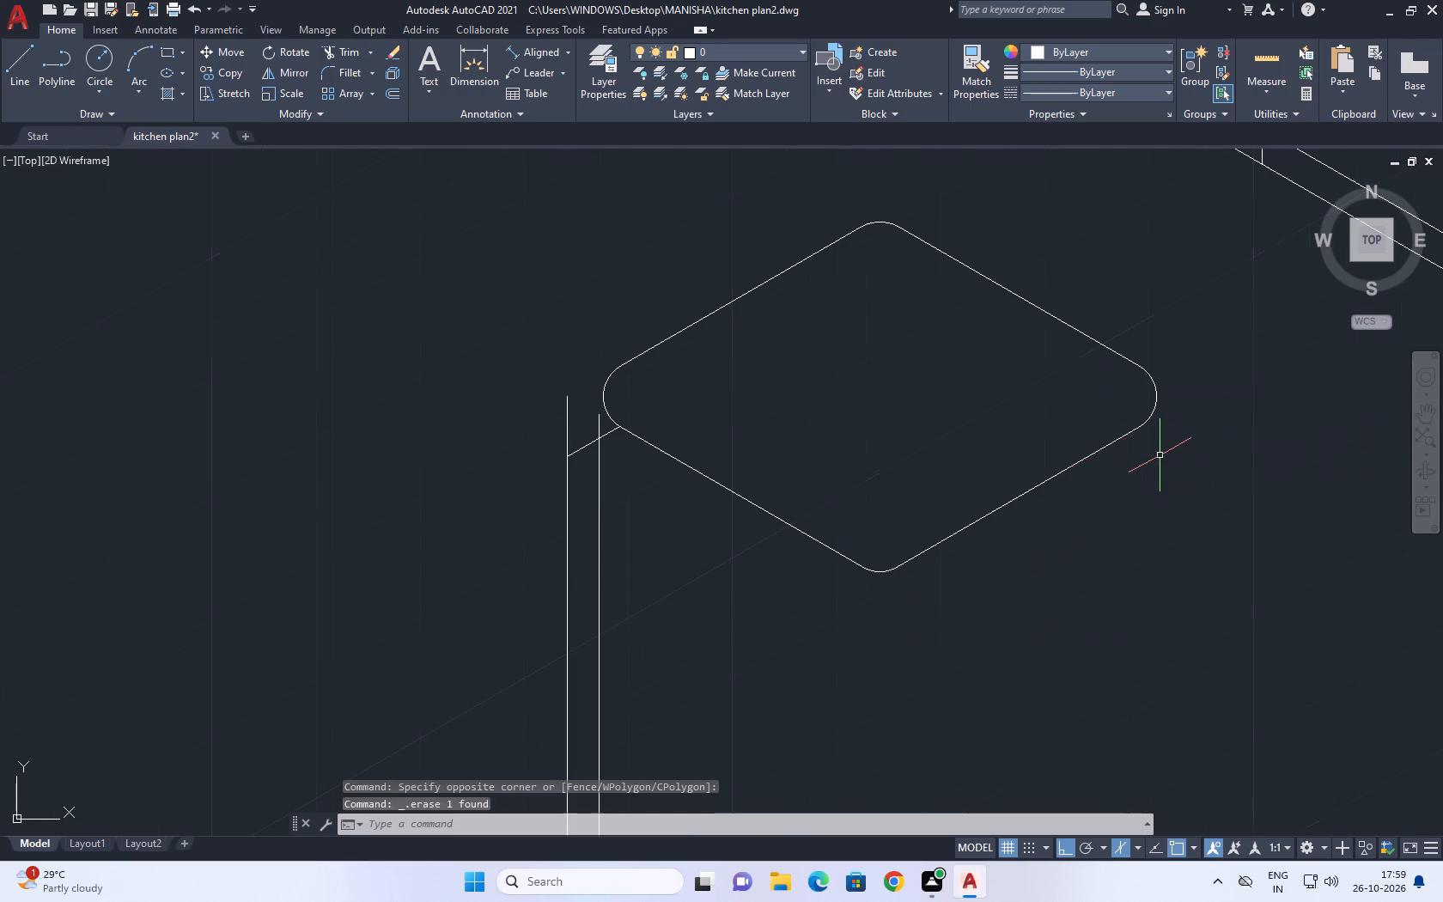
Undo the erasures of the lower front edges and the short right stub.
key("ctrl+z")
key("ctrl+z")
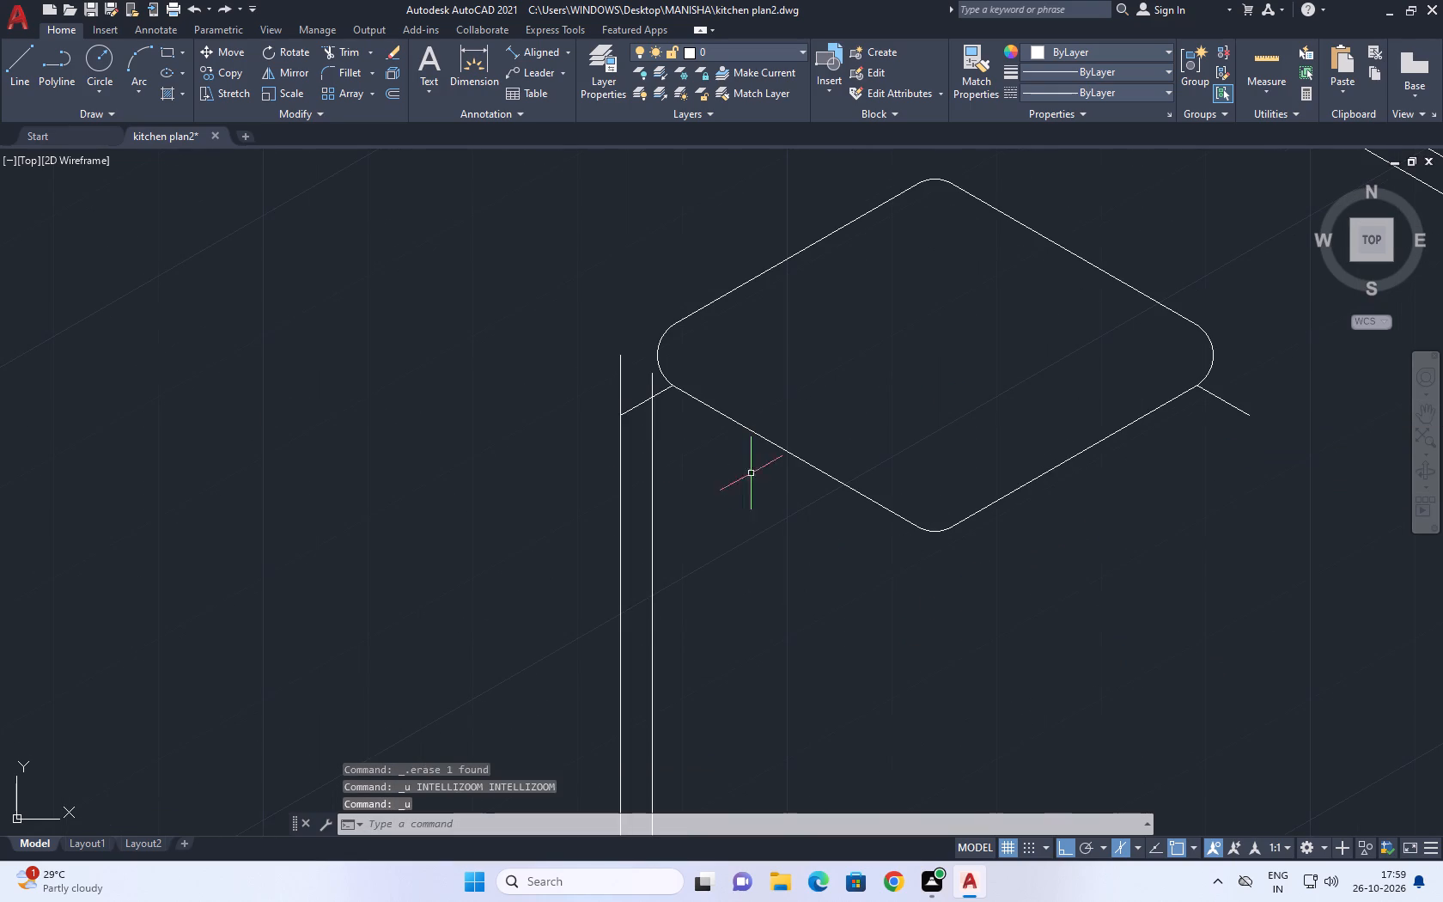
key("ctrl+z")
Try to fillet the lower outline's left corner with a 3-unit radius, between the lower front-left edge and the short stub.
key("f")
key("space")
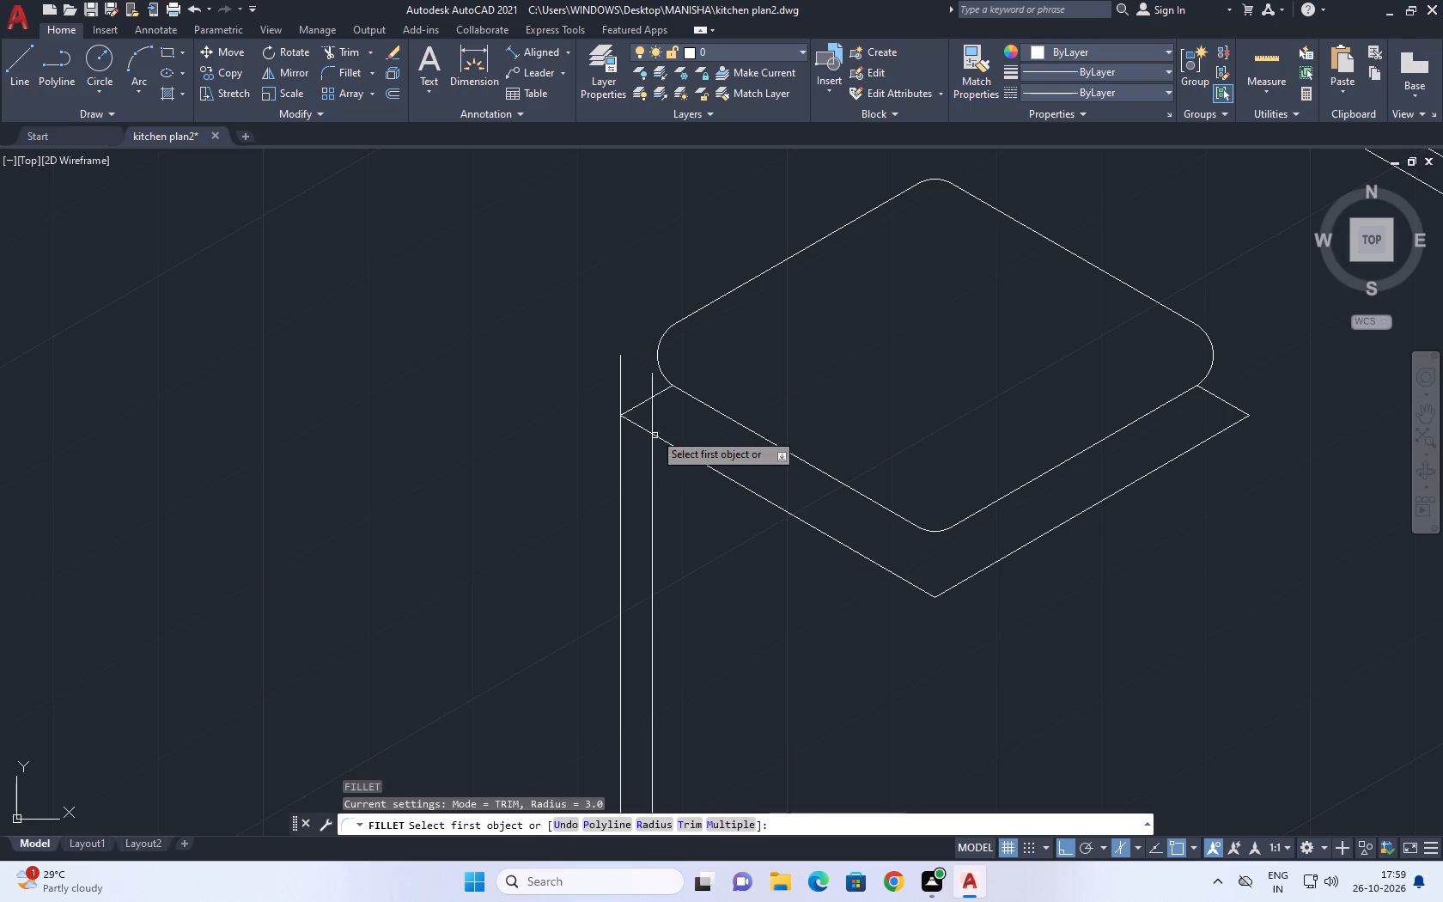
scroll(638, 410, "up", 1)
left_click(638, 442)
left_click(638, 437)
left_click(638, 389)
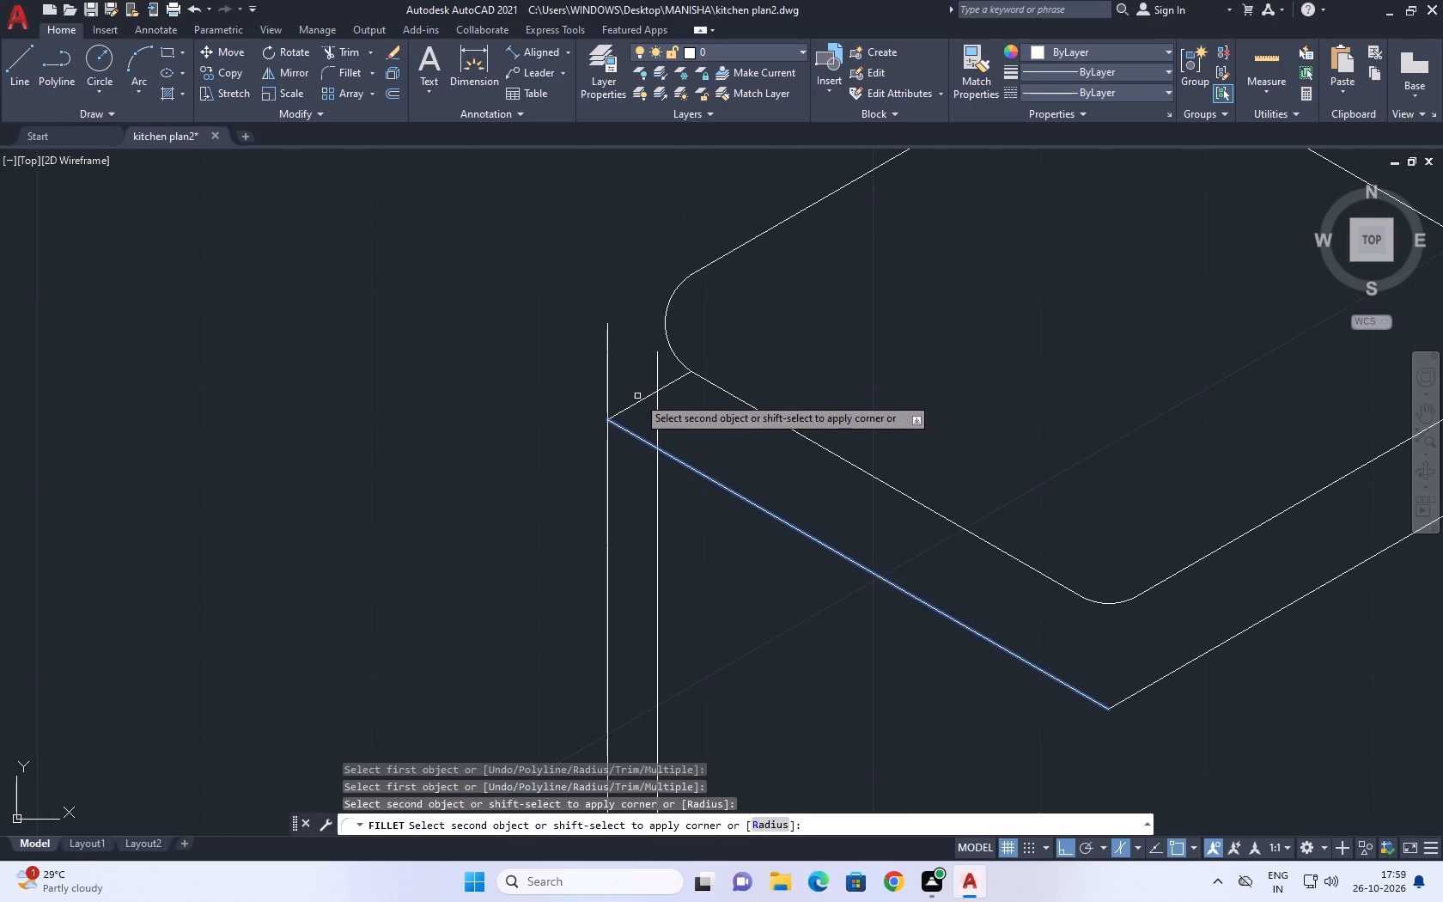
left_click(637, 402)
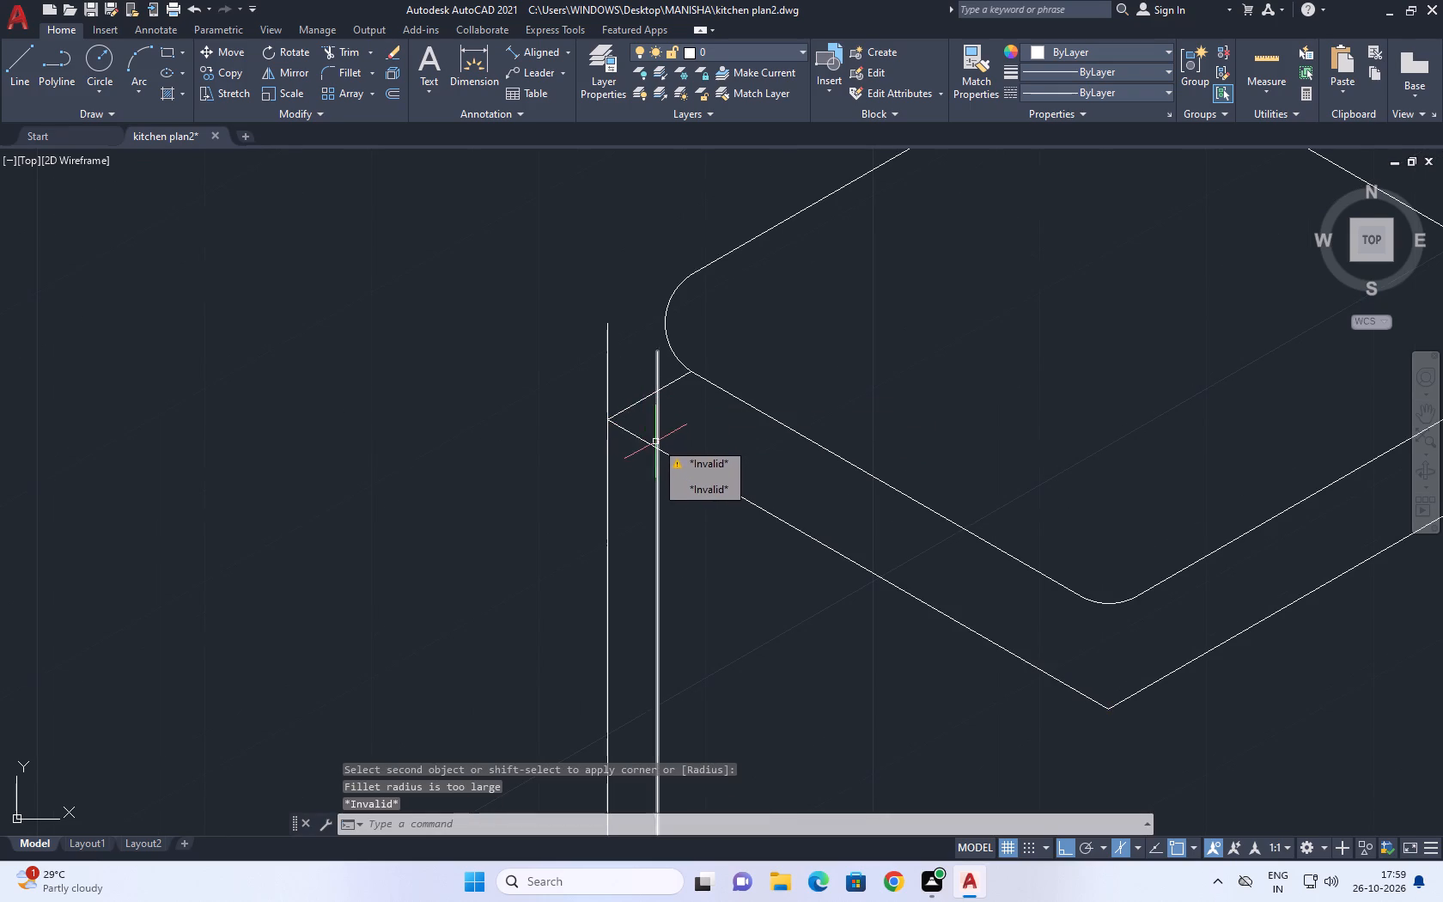
Fillet the lower outline's left corner with a 1-unit radius, between the short stub and the front-left edge.
type("f r 1")
key("space")
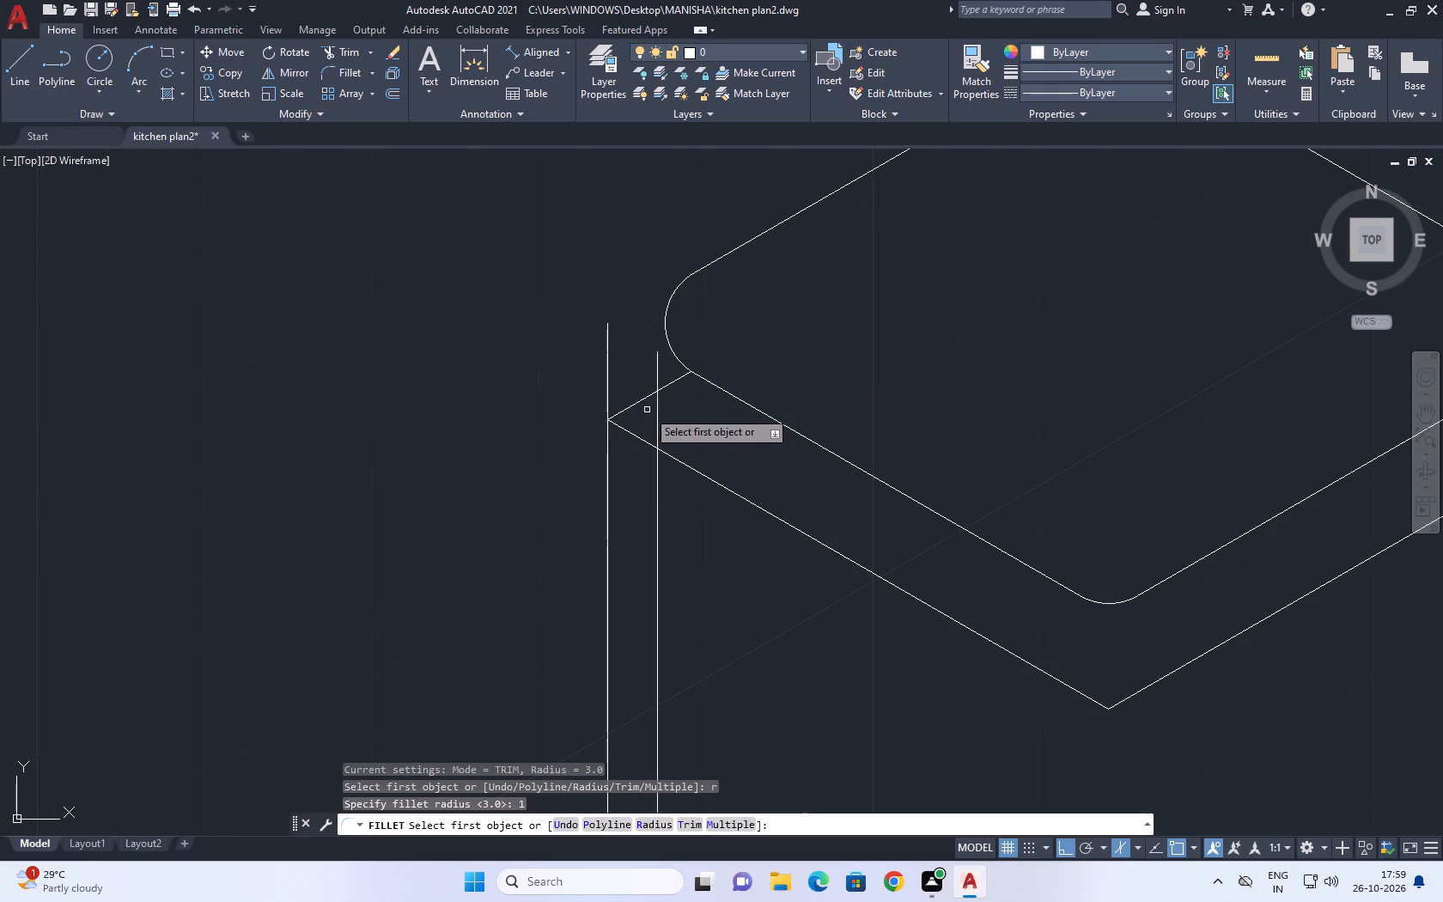
left_click(642, 399)
left_click(639, 438)
middle_click_drag(795, 459, 592, 350)
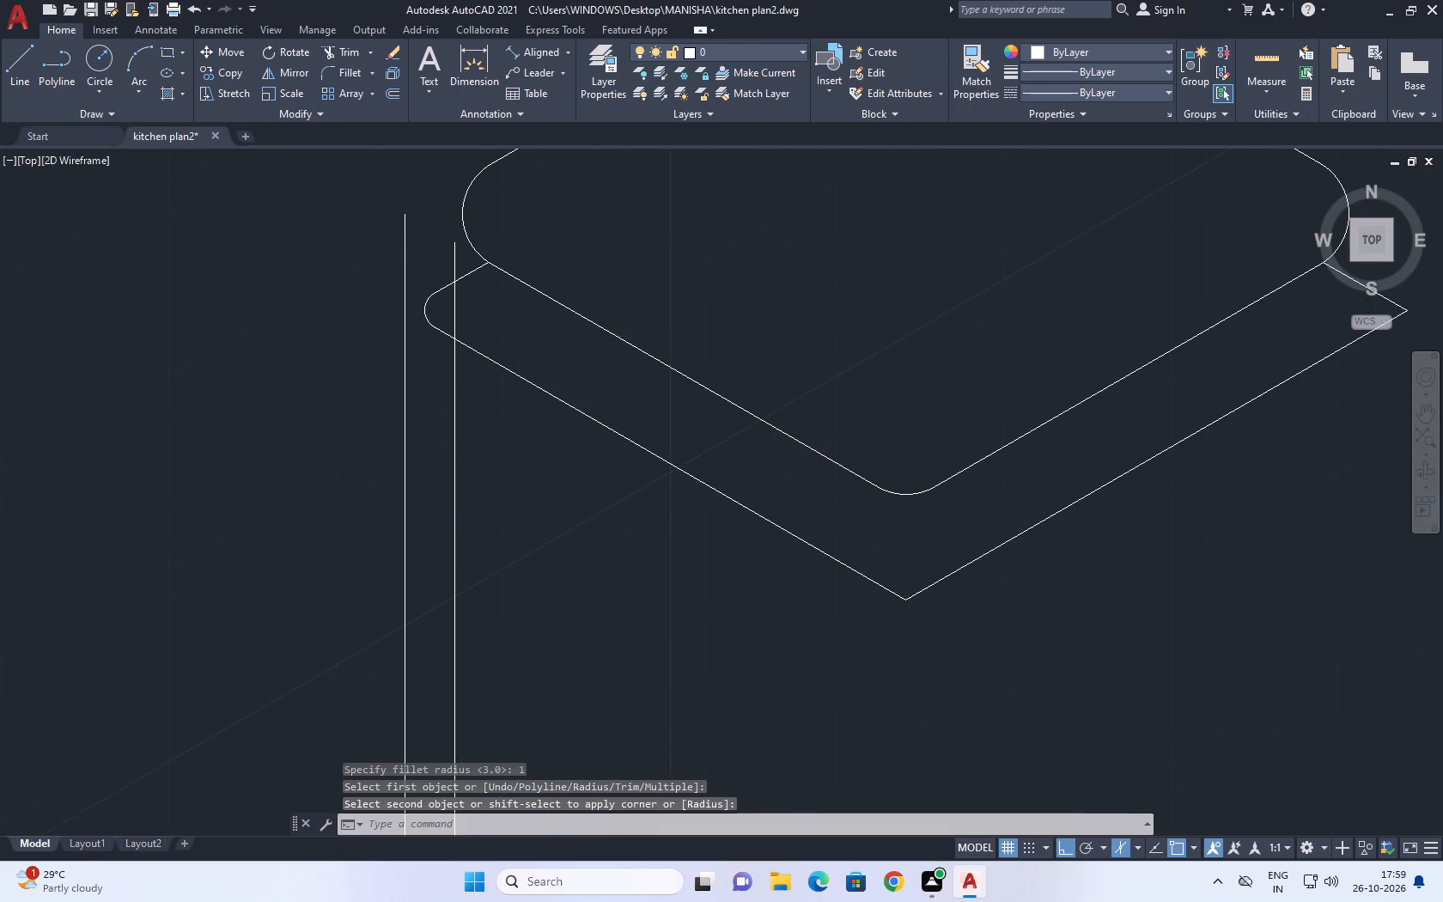
Round the lower outline's front corner with the same 1-unit fillet between its two front edges.
key("space")
left_click(750, 511)
left_click(938, 575)
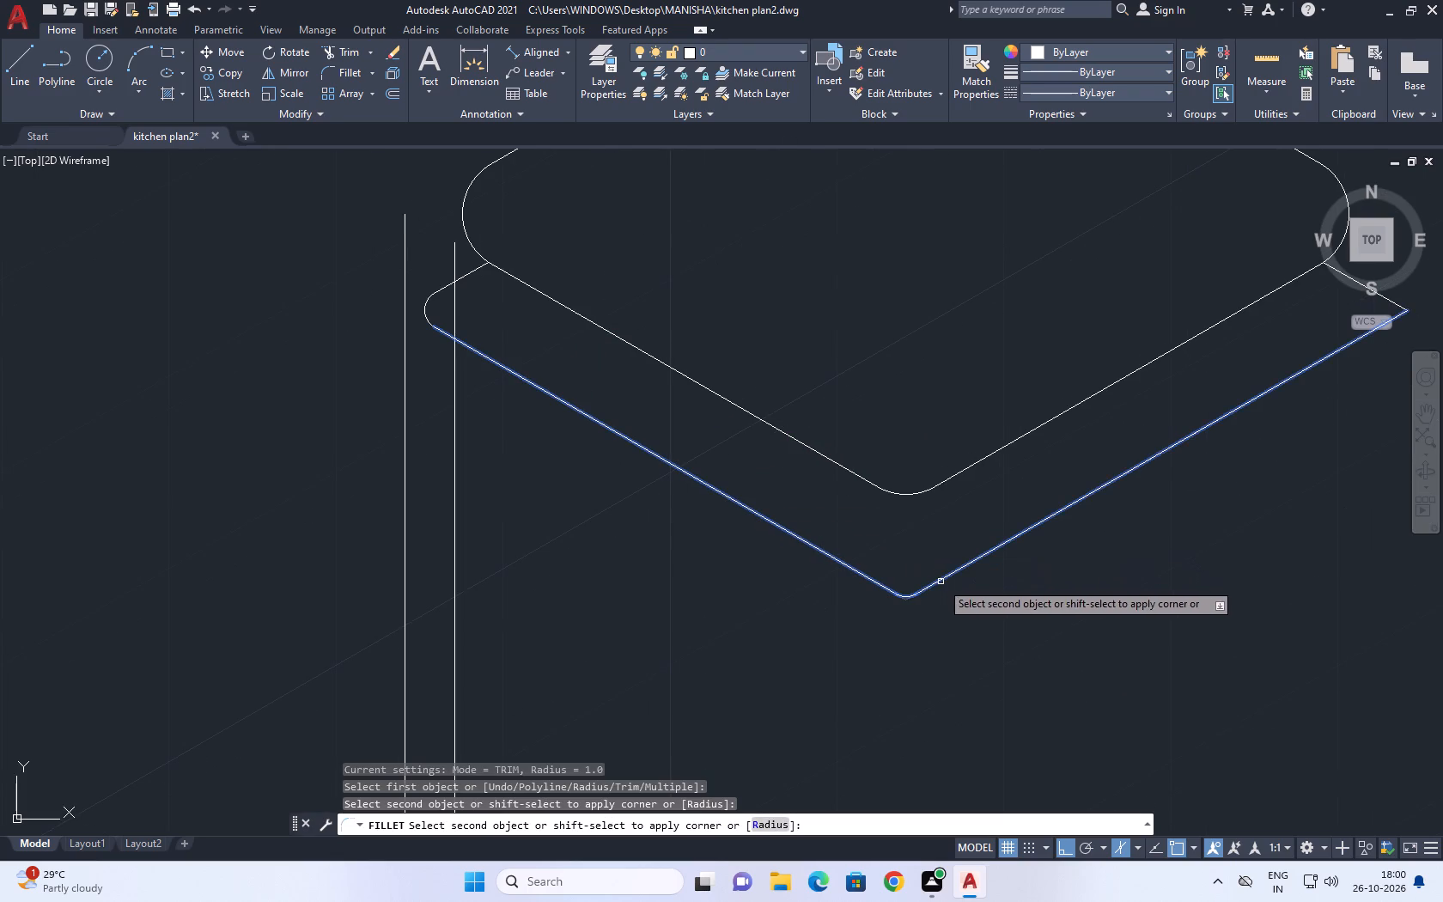
left_click(943, 582)
scroll(941, 574, "down", 2)
key("space")
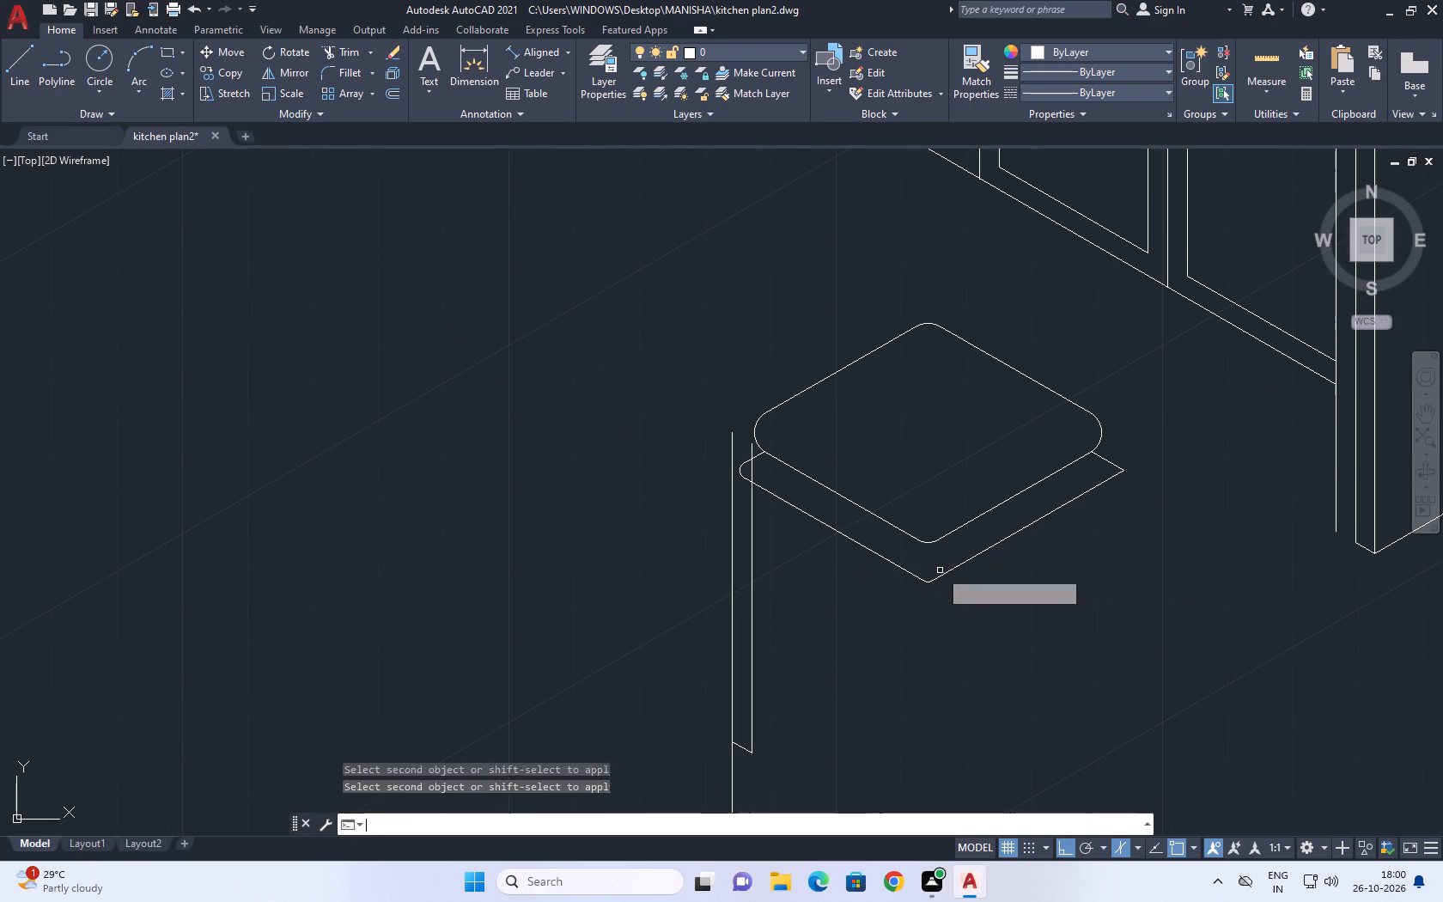
left_click(940, 572)
left_click(942, 577)
left_click(909, 575)
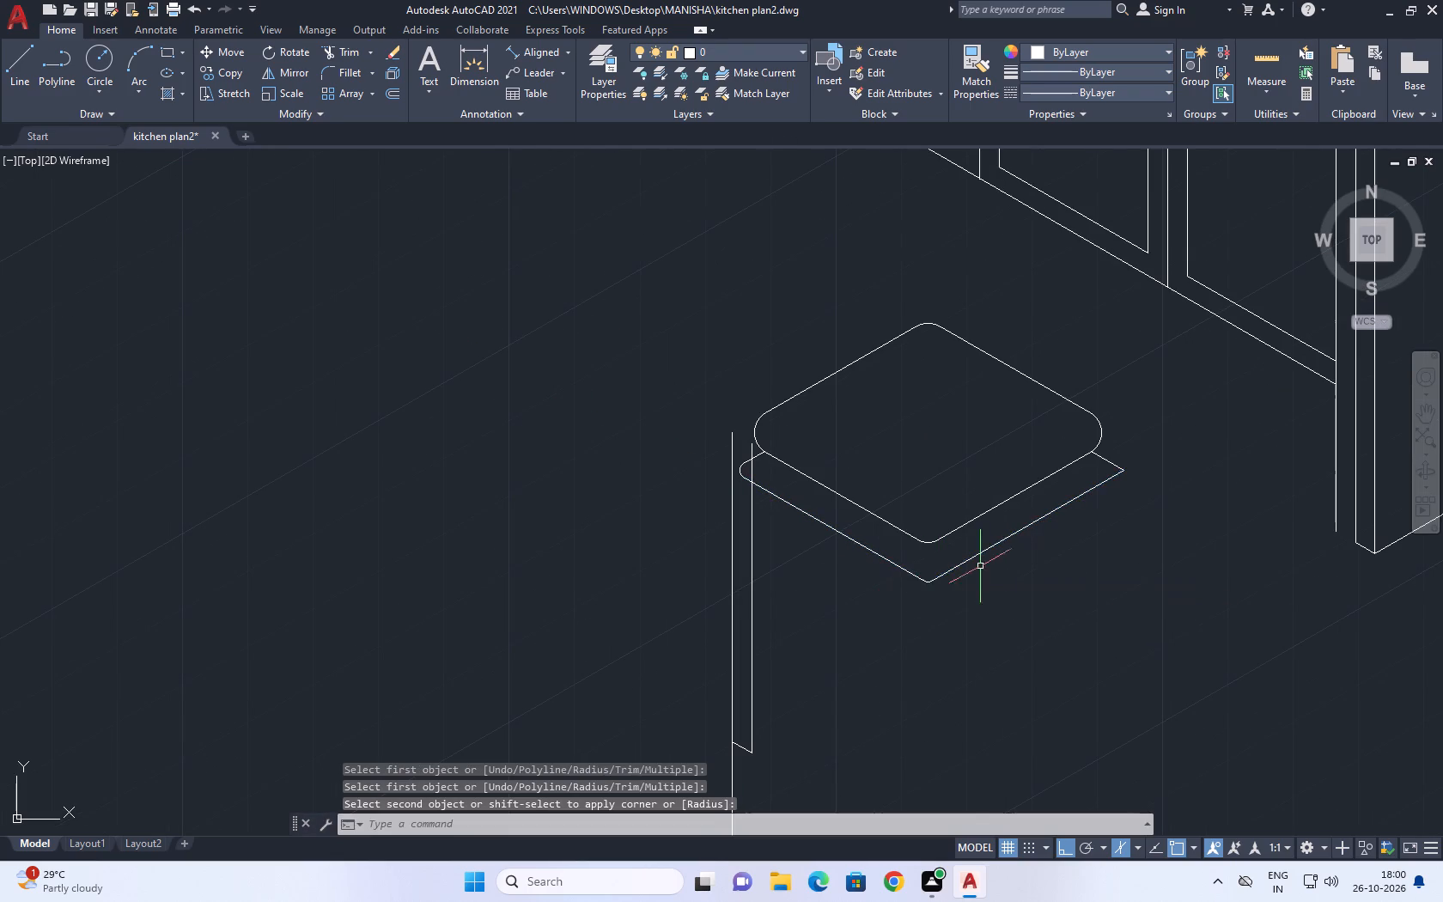
Apply the 1-unit fillet to the lower outline's right corner, between the short stub and the front-right edge.
middle_click_drag(983, 558, 838, 610)
key("space")
left_click(959, 509)
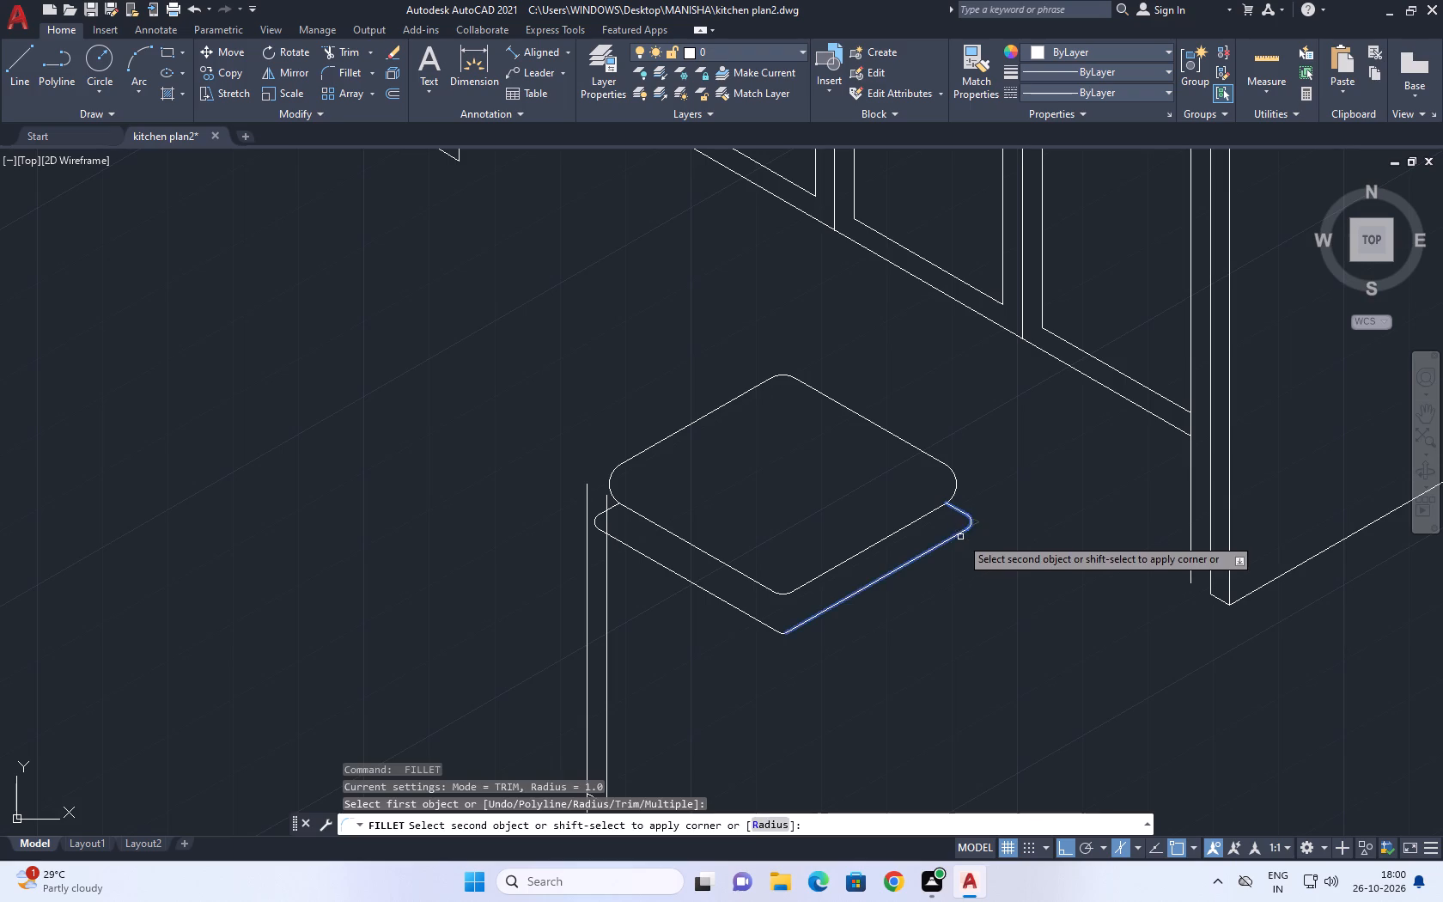
left_click(960, 537)
key("Escape")
middle_click_drag(879, 544, 801, 410)
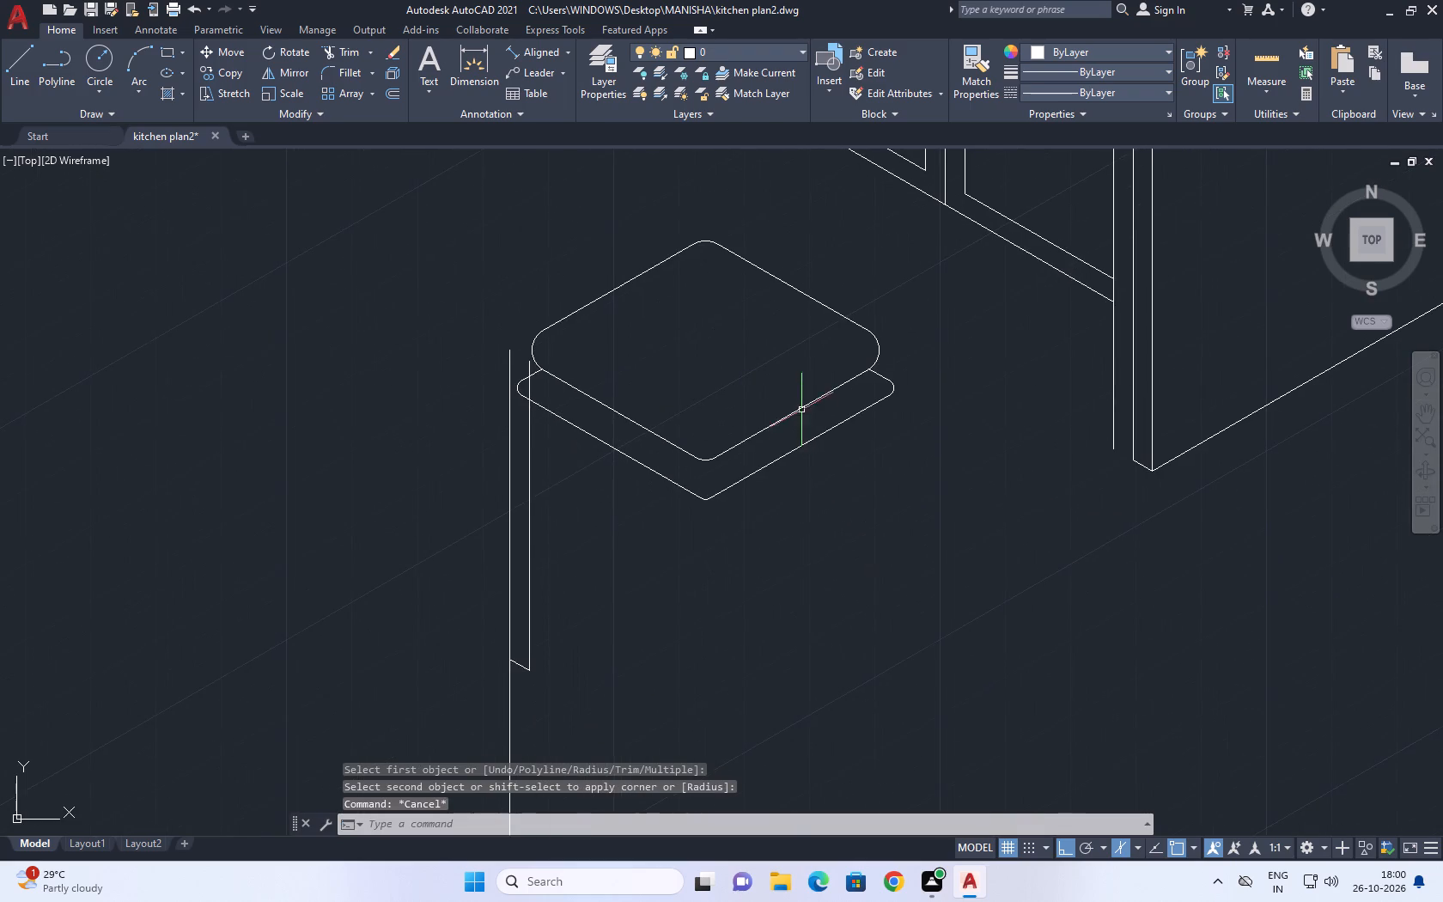
Move the strip's vertical lines so the outer line starts at the top face's rounded left corner.
middle_click_drag(534, 542, 569, 424)
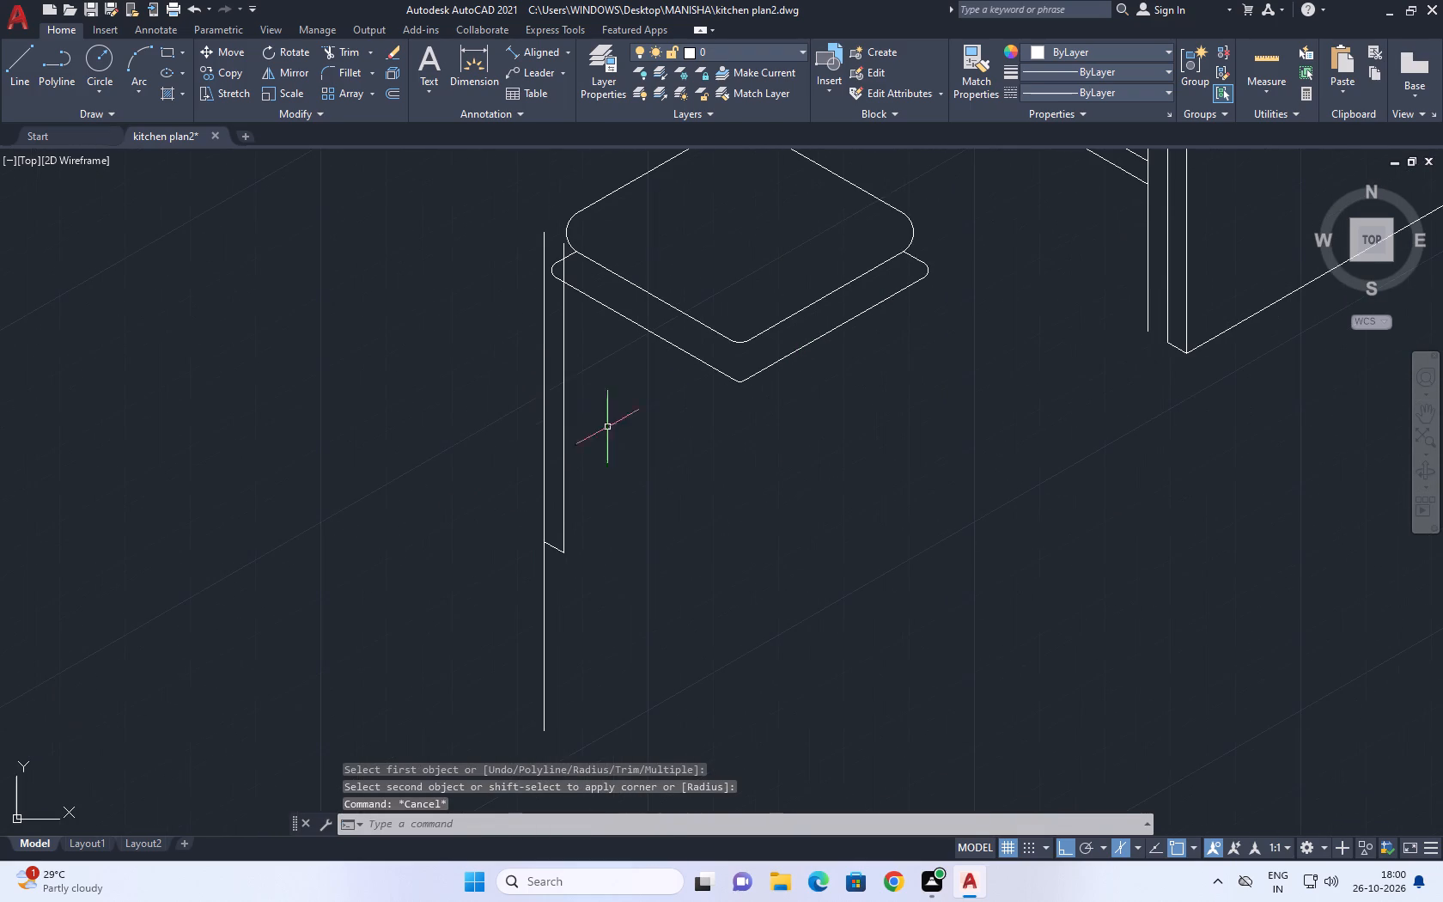
left_click_drag(612, 430, 595, 430)
left_click(445, 431)
middle_click_drag(582, 446, 589, 481)
key("m")
key("space")
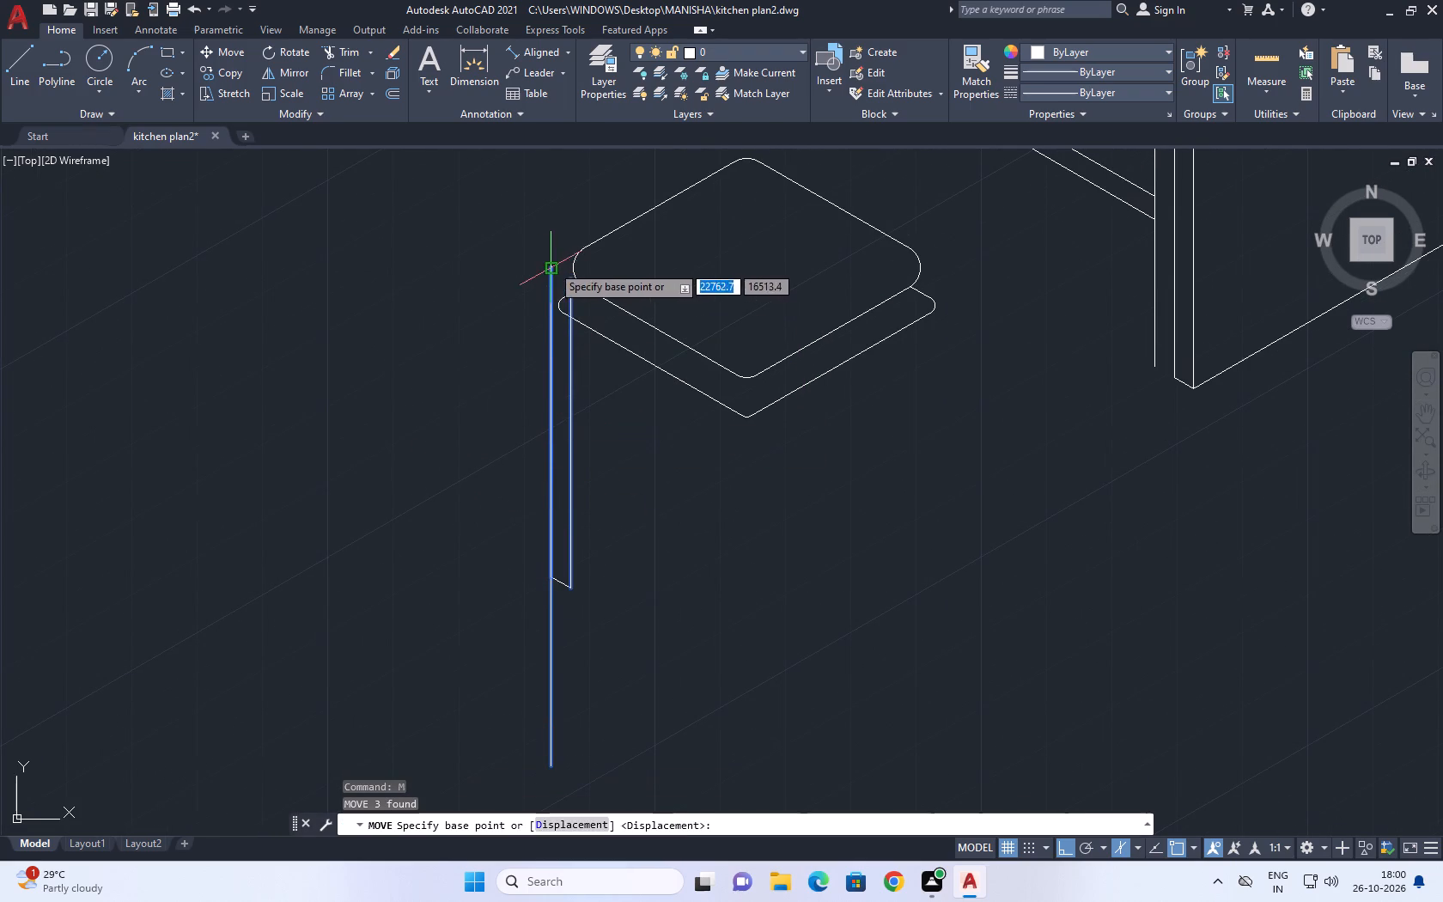
left_click(548, 270)
left_click(574, 265)
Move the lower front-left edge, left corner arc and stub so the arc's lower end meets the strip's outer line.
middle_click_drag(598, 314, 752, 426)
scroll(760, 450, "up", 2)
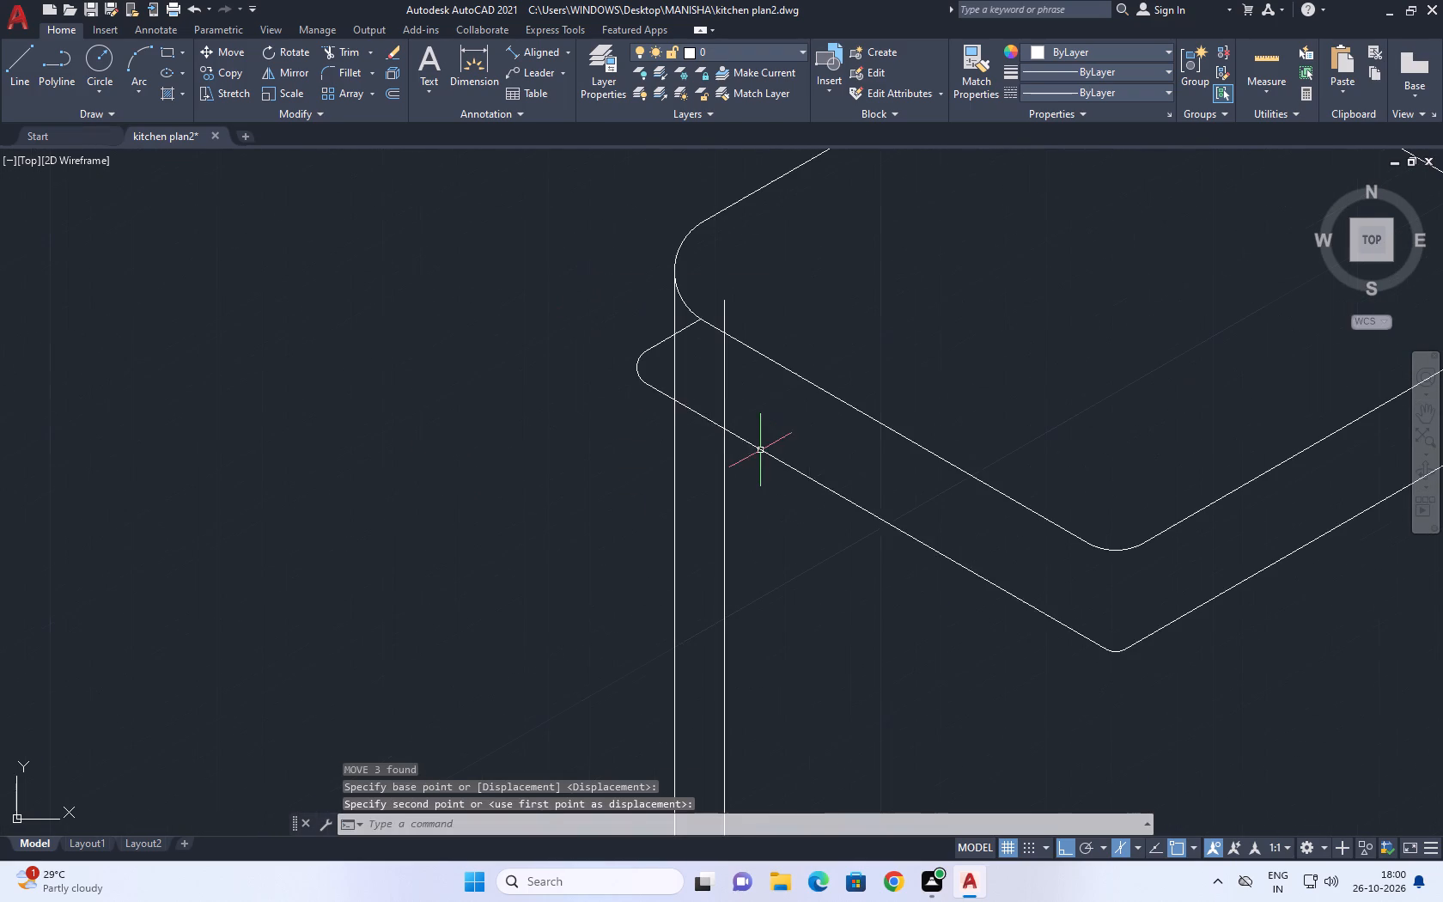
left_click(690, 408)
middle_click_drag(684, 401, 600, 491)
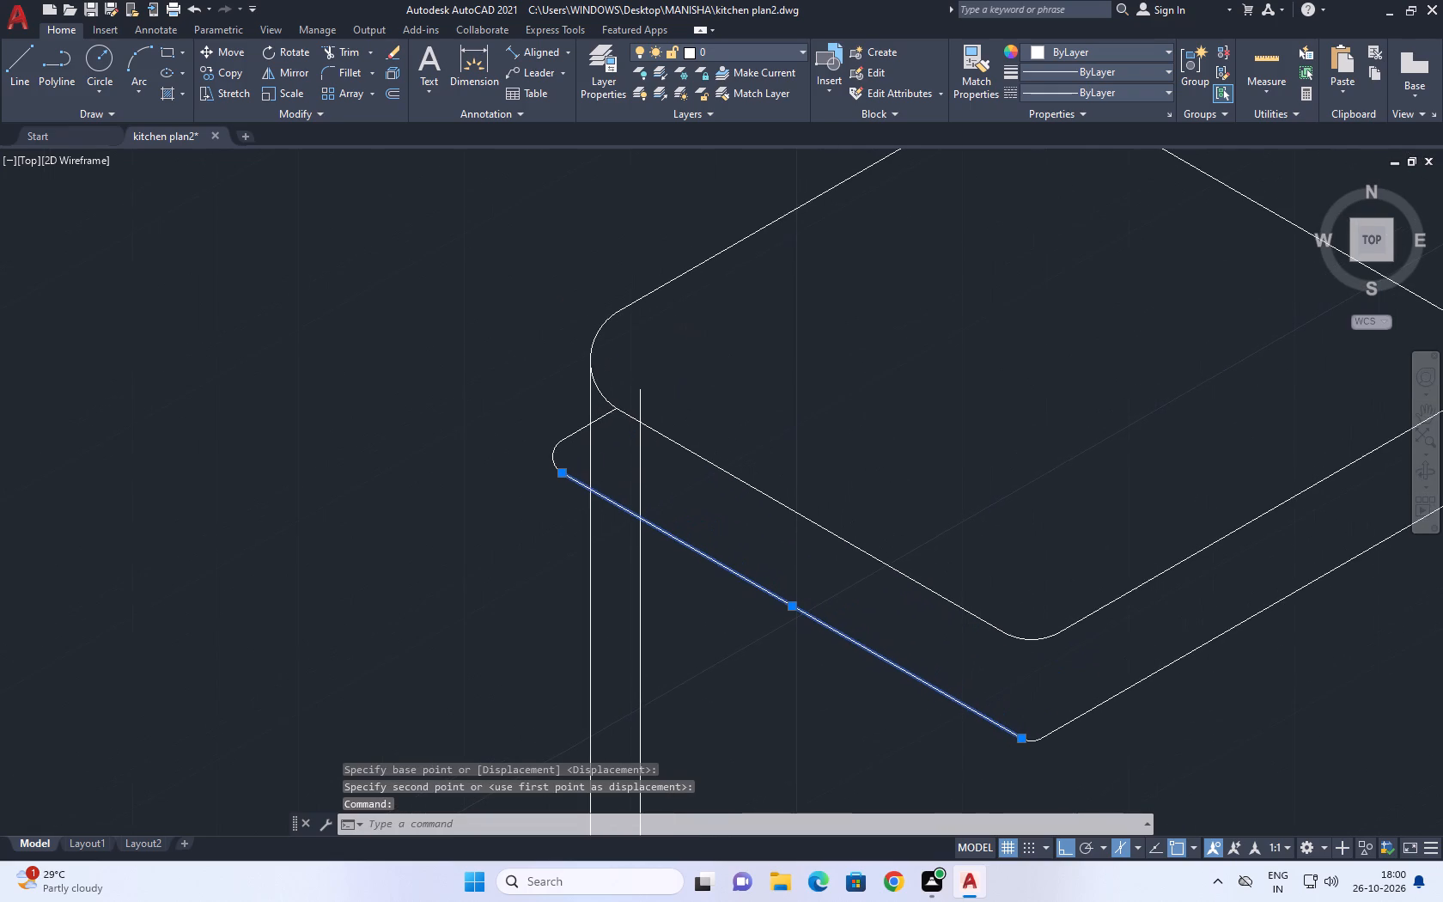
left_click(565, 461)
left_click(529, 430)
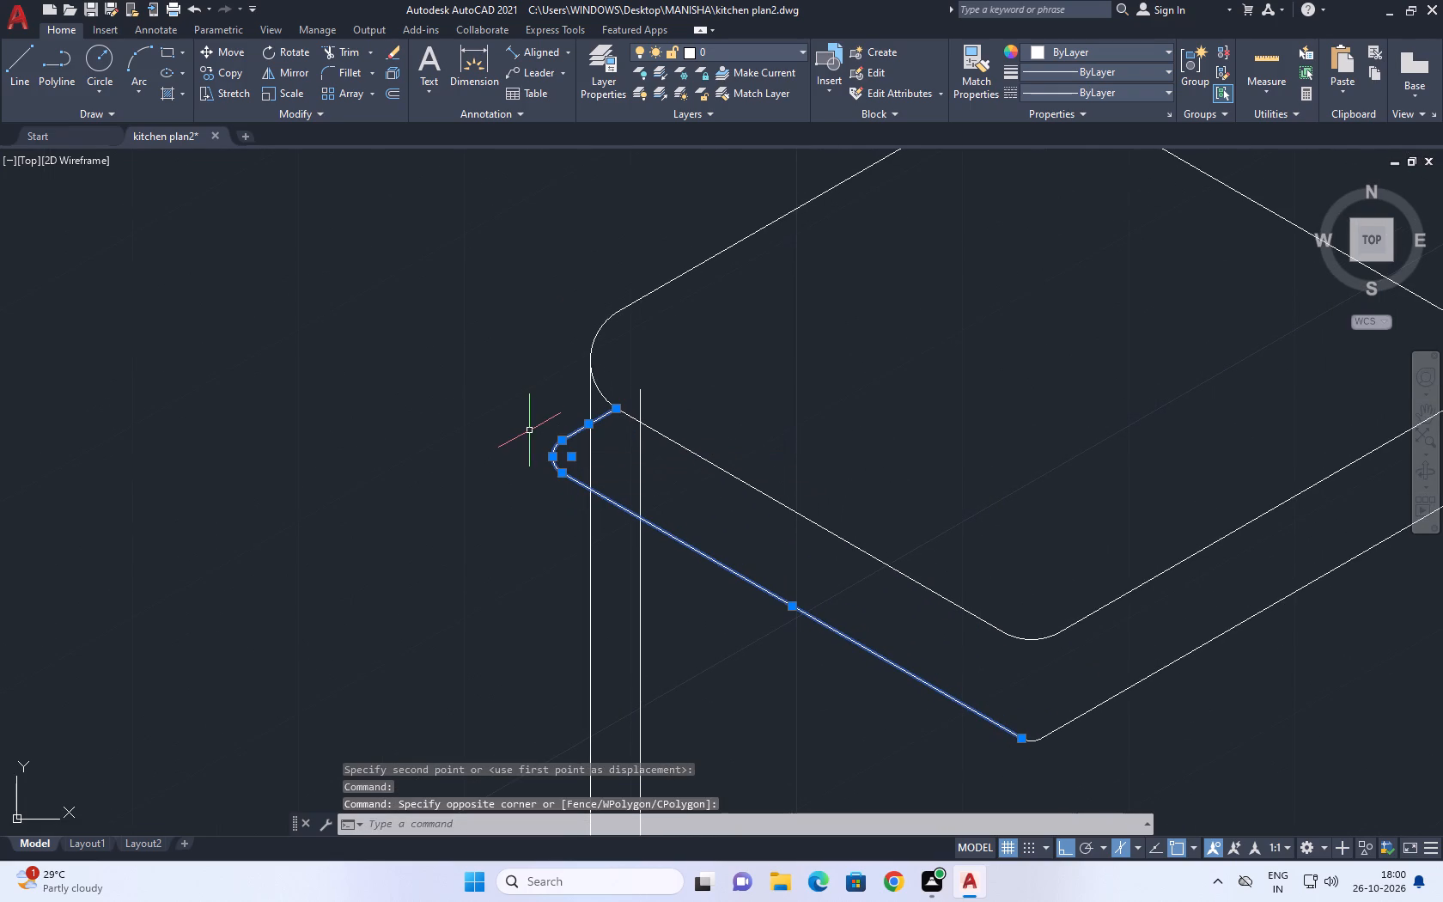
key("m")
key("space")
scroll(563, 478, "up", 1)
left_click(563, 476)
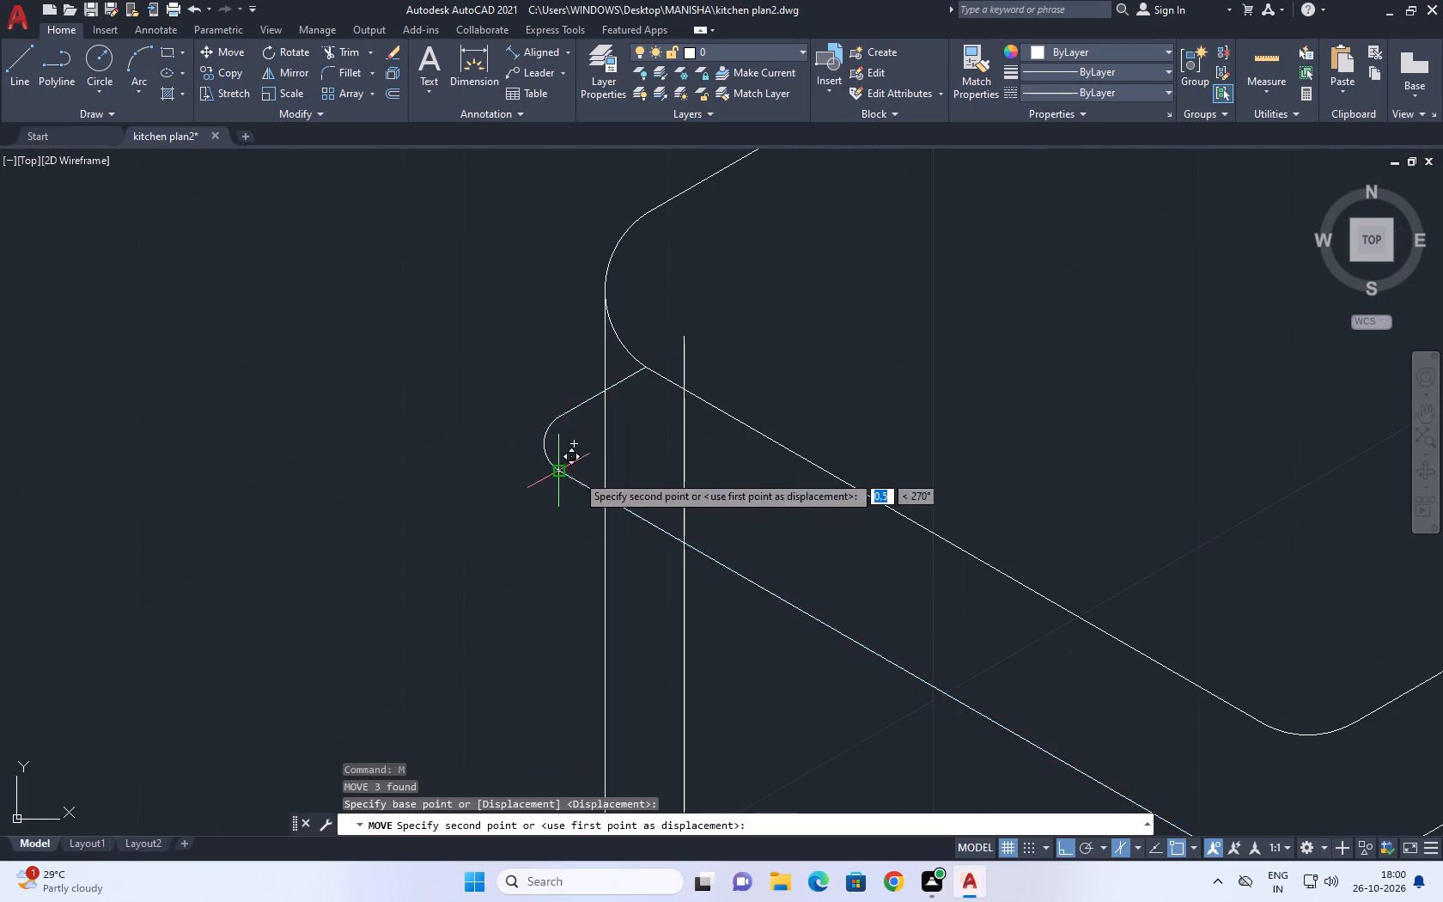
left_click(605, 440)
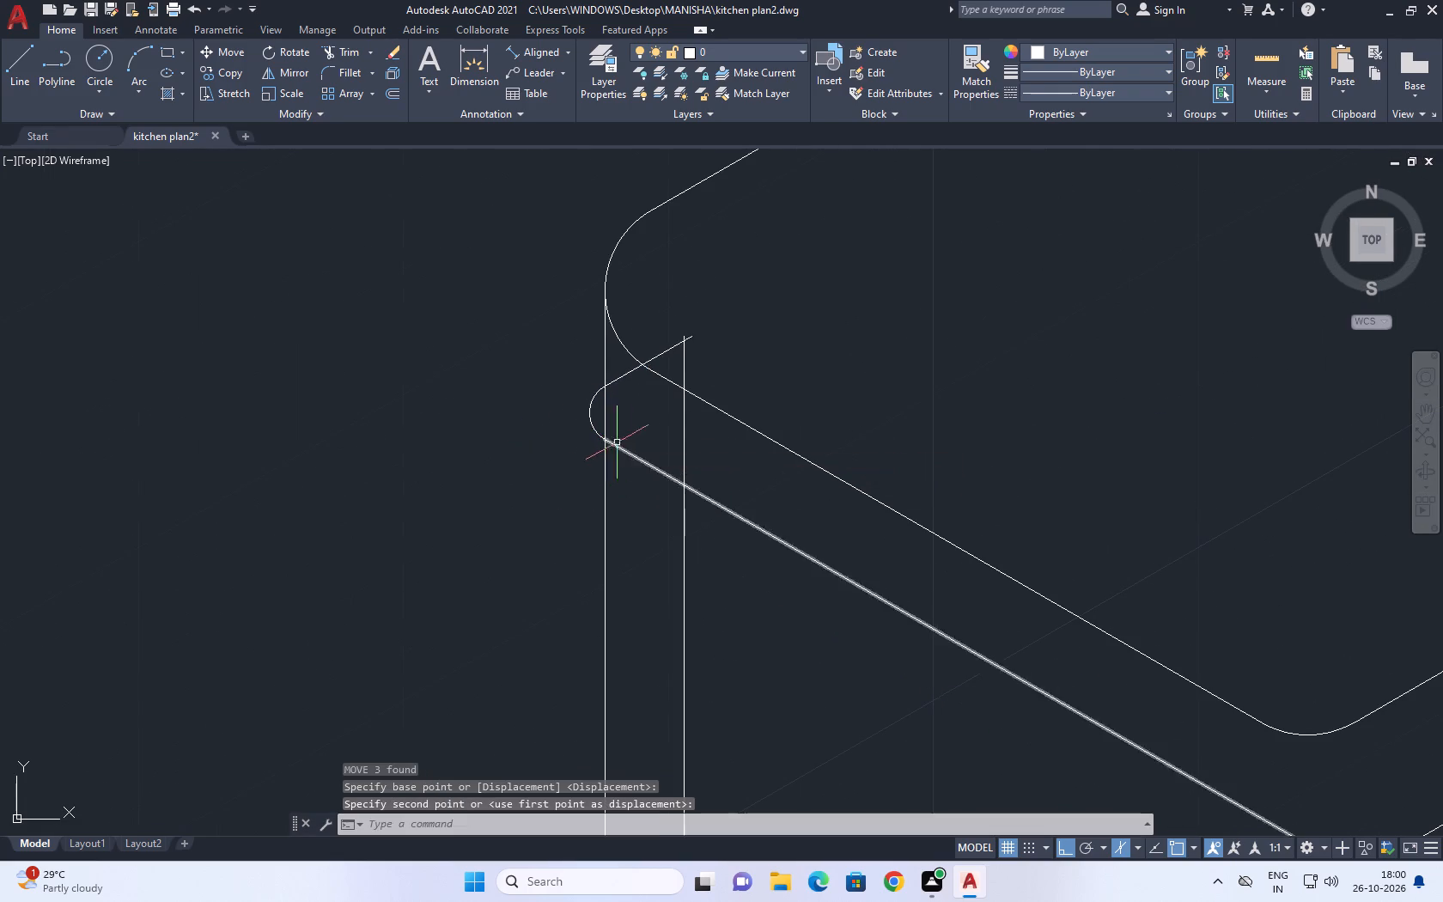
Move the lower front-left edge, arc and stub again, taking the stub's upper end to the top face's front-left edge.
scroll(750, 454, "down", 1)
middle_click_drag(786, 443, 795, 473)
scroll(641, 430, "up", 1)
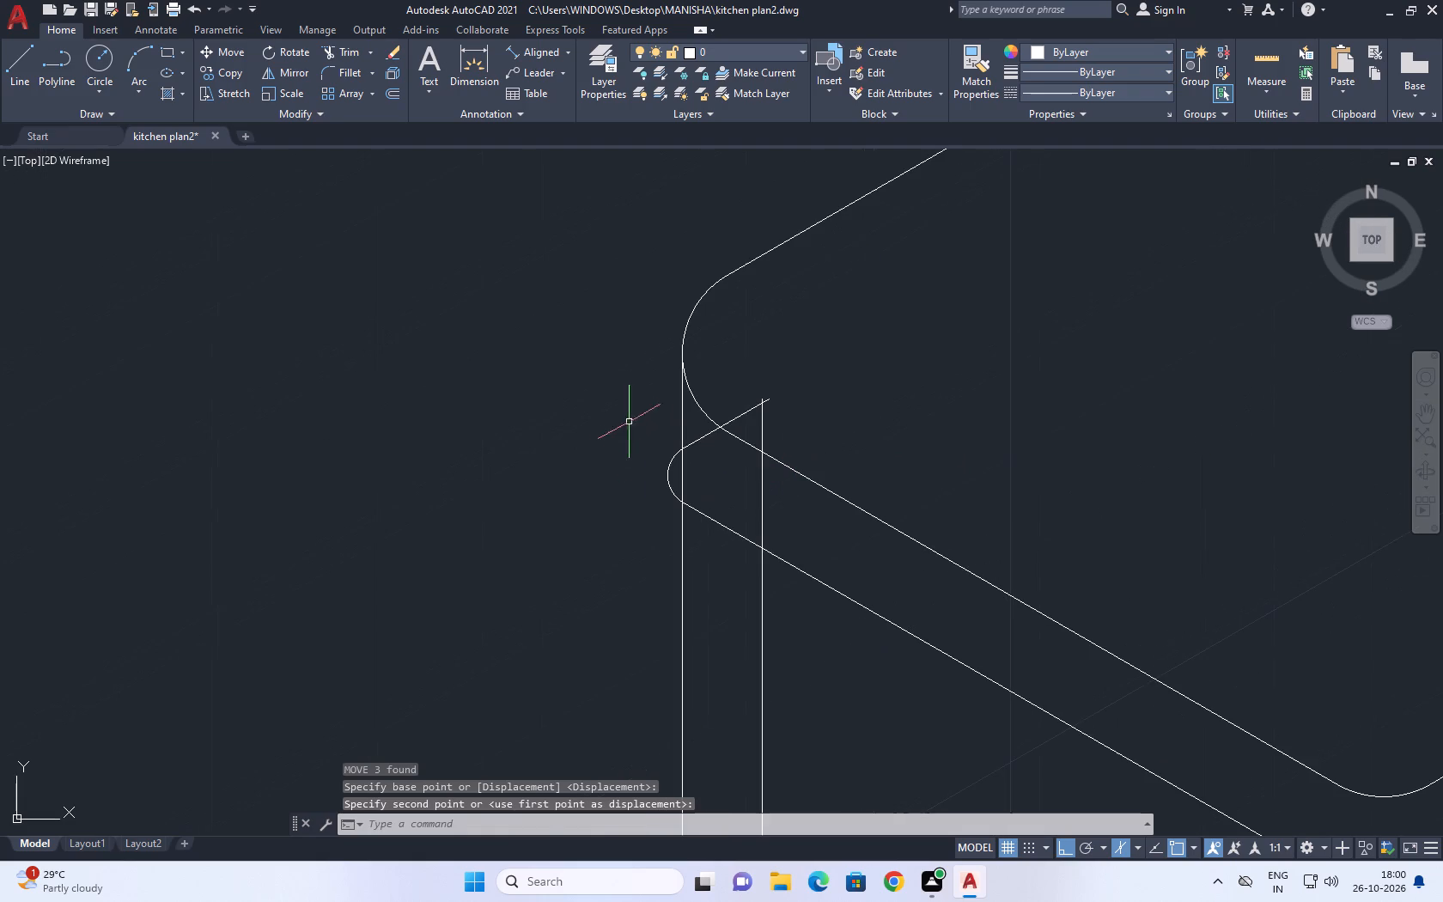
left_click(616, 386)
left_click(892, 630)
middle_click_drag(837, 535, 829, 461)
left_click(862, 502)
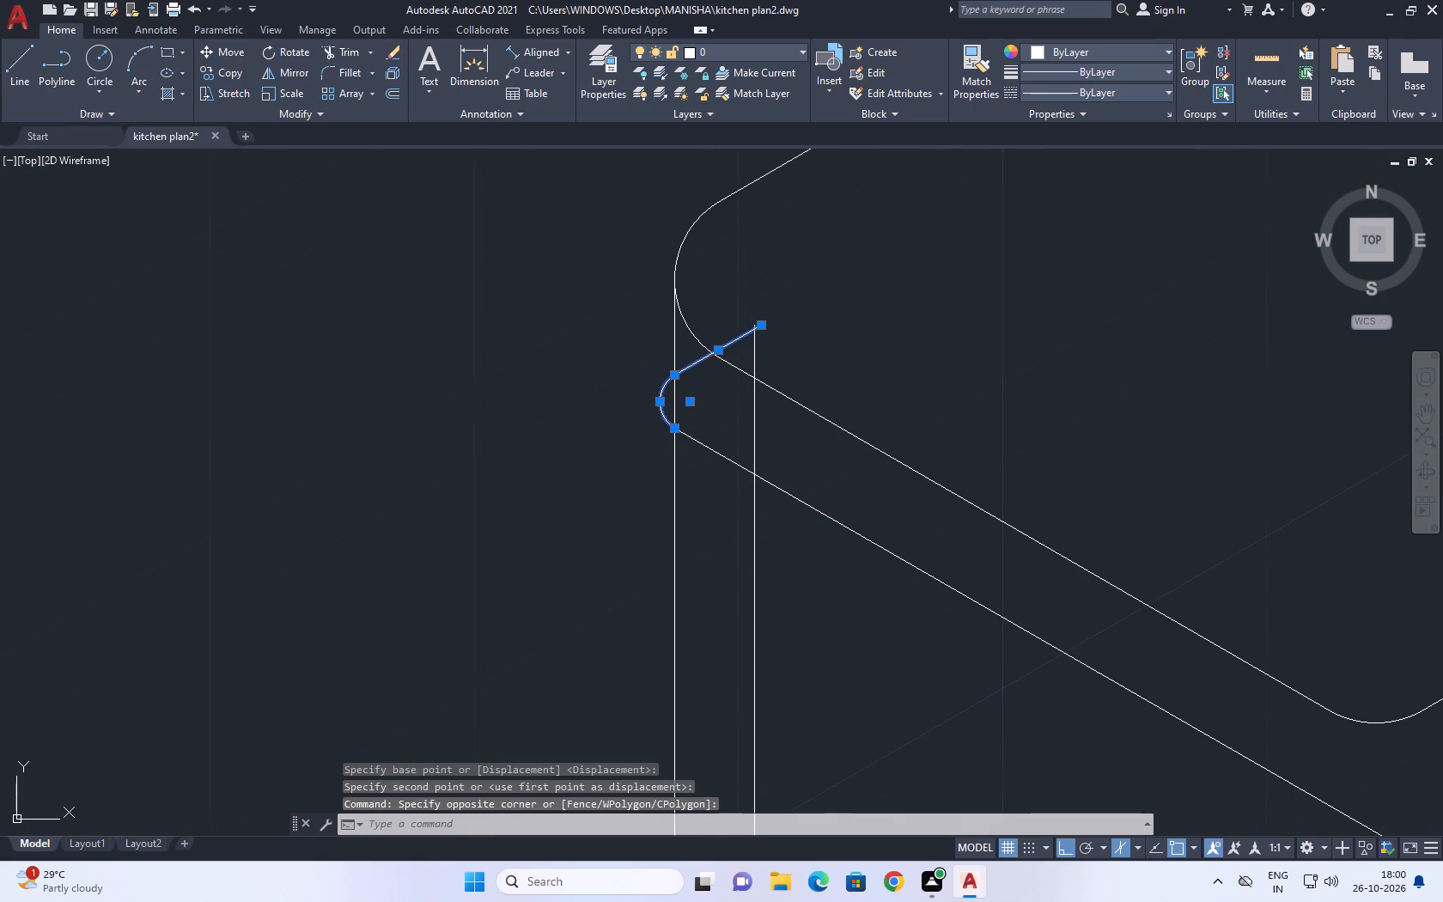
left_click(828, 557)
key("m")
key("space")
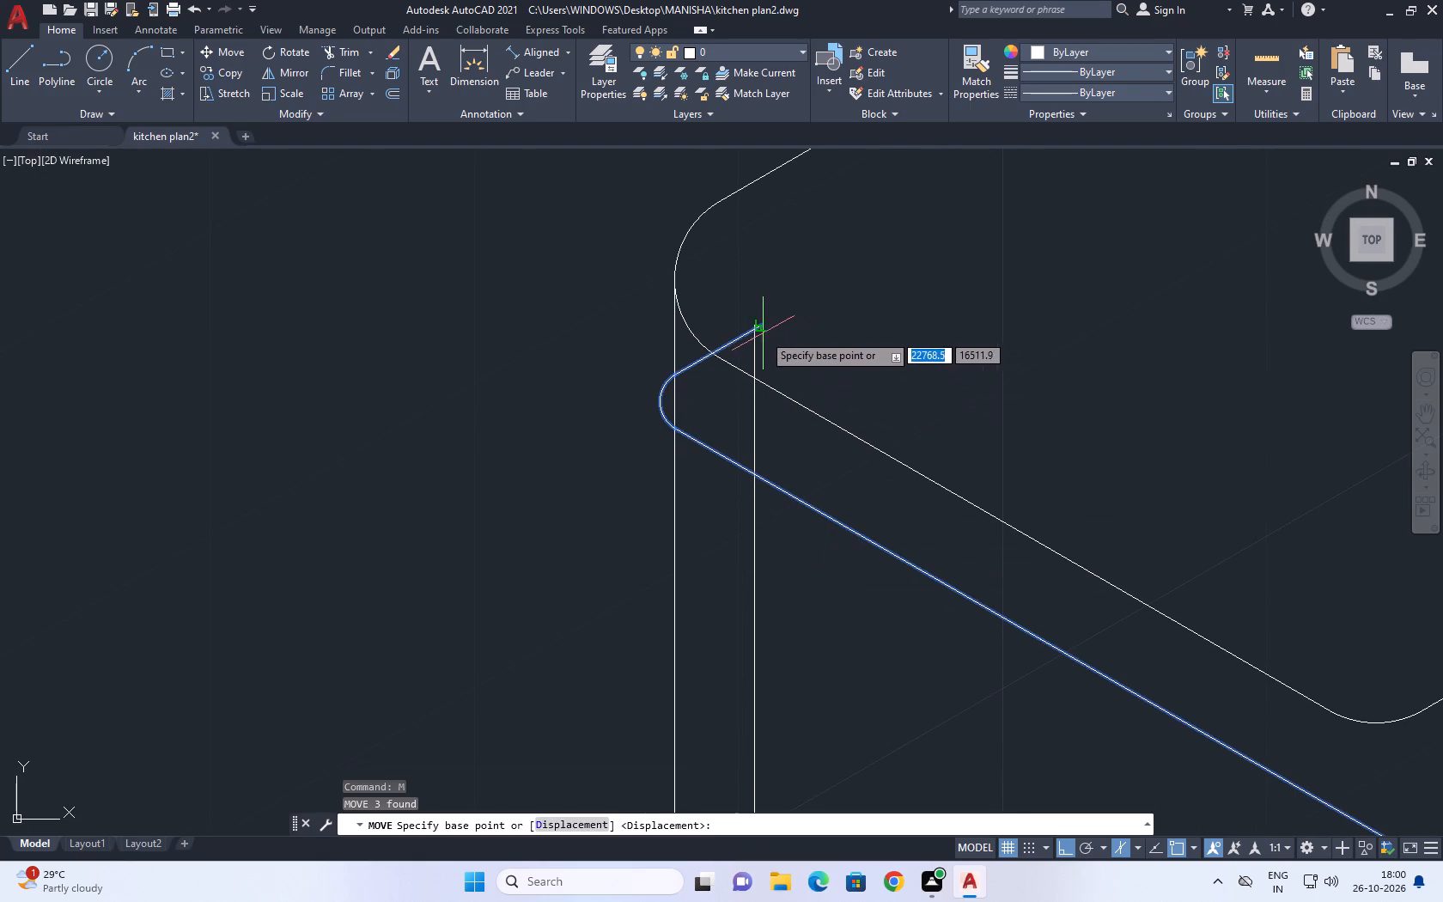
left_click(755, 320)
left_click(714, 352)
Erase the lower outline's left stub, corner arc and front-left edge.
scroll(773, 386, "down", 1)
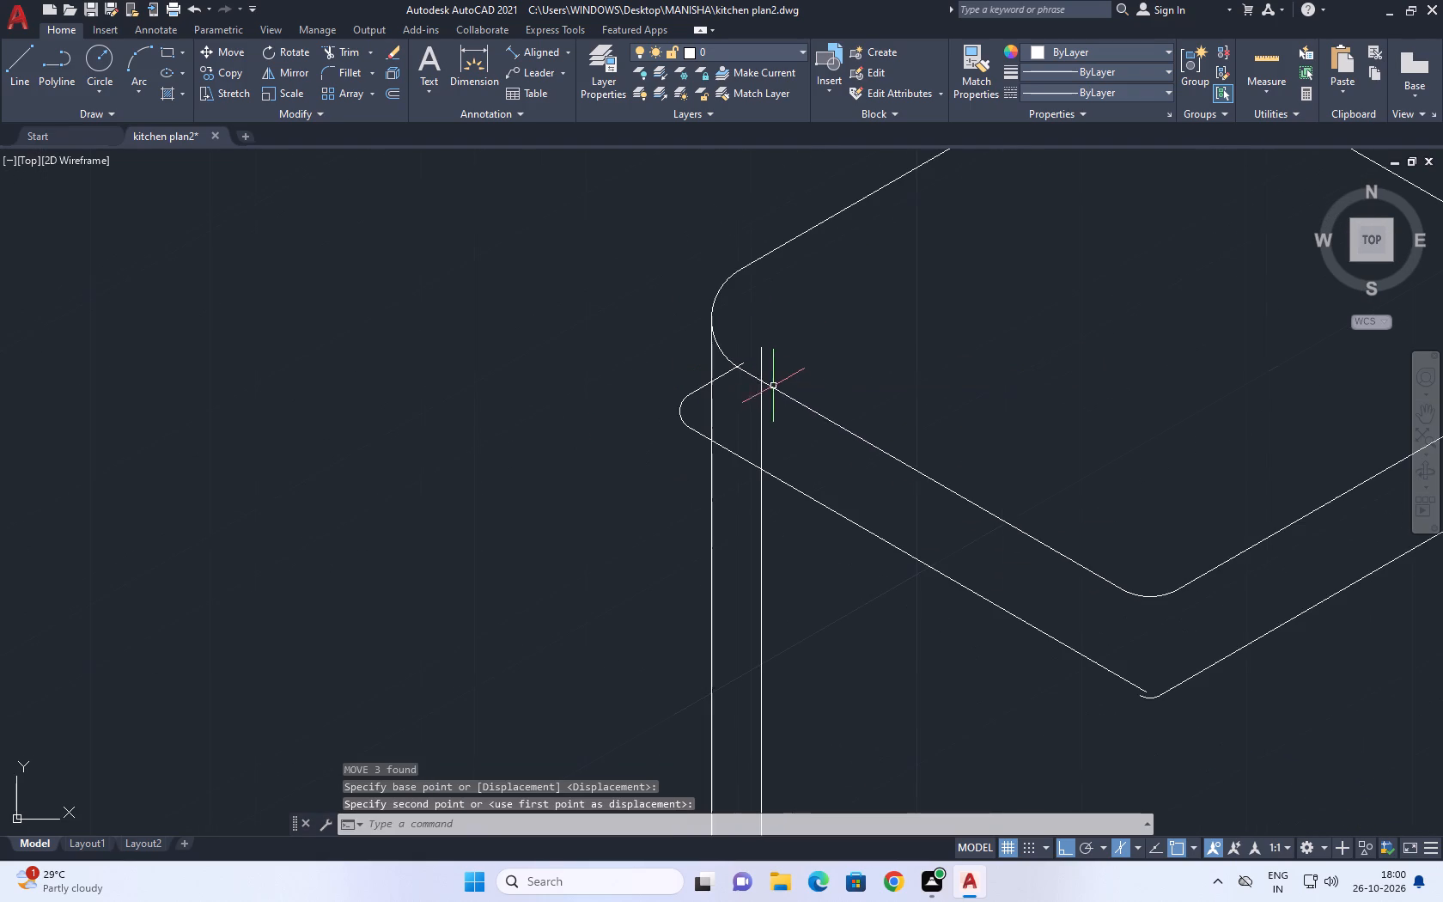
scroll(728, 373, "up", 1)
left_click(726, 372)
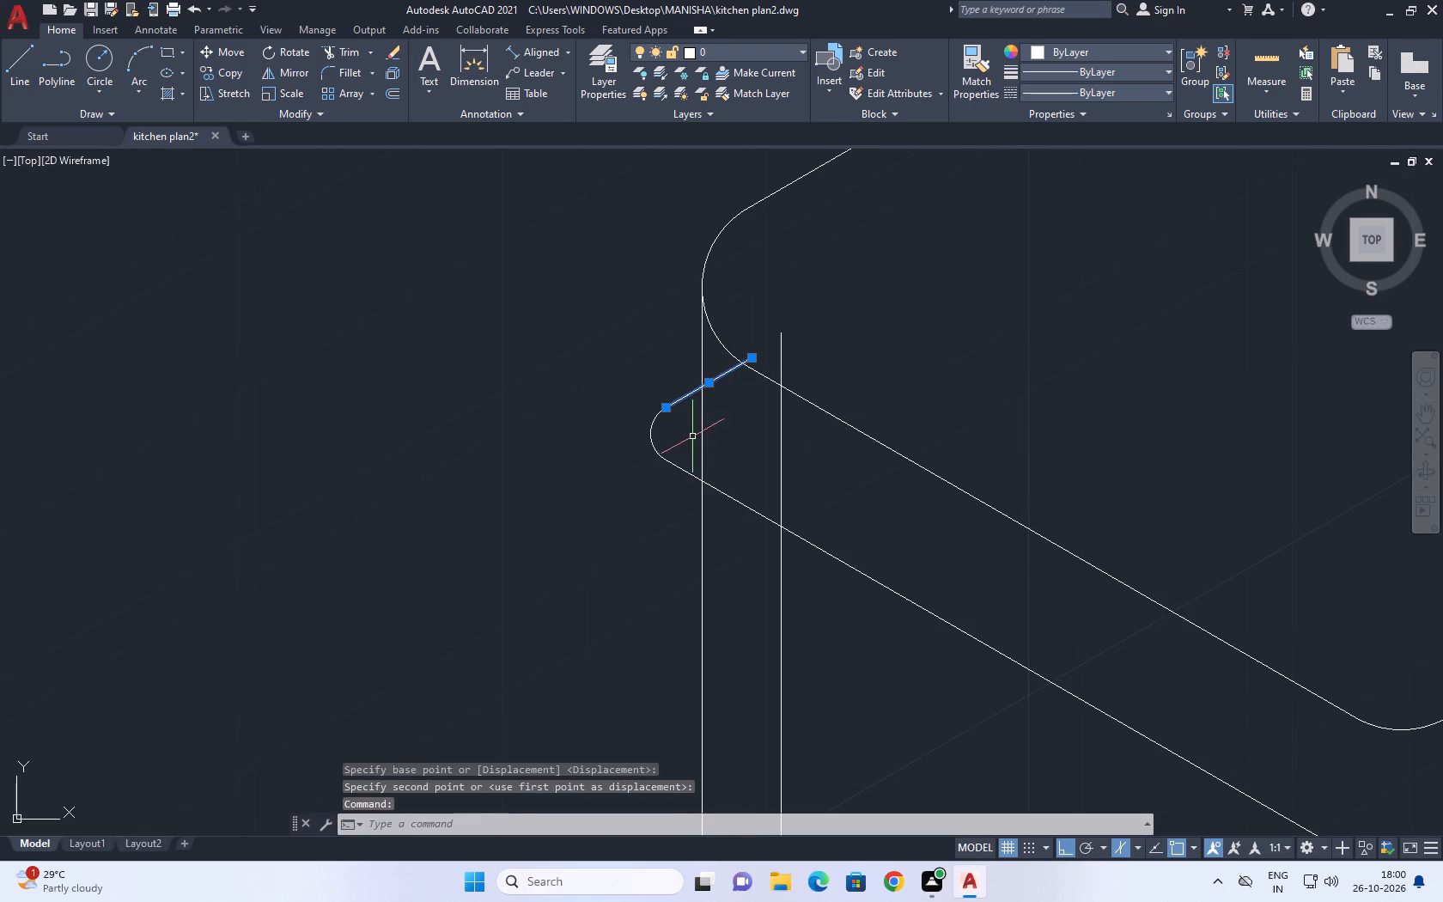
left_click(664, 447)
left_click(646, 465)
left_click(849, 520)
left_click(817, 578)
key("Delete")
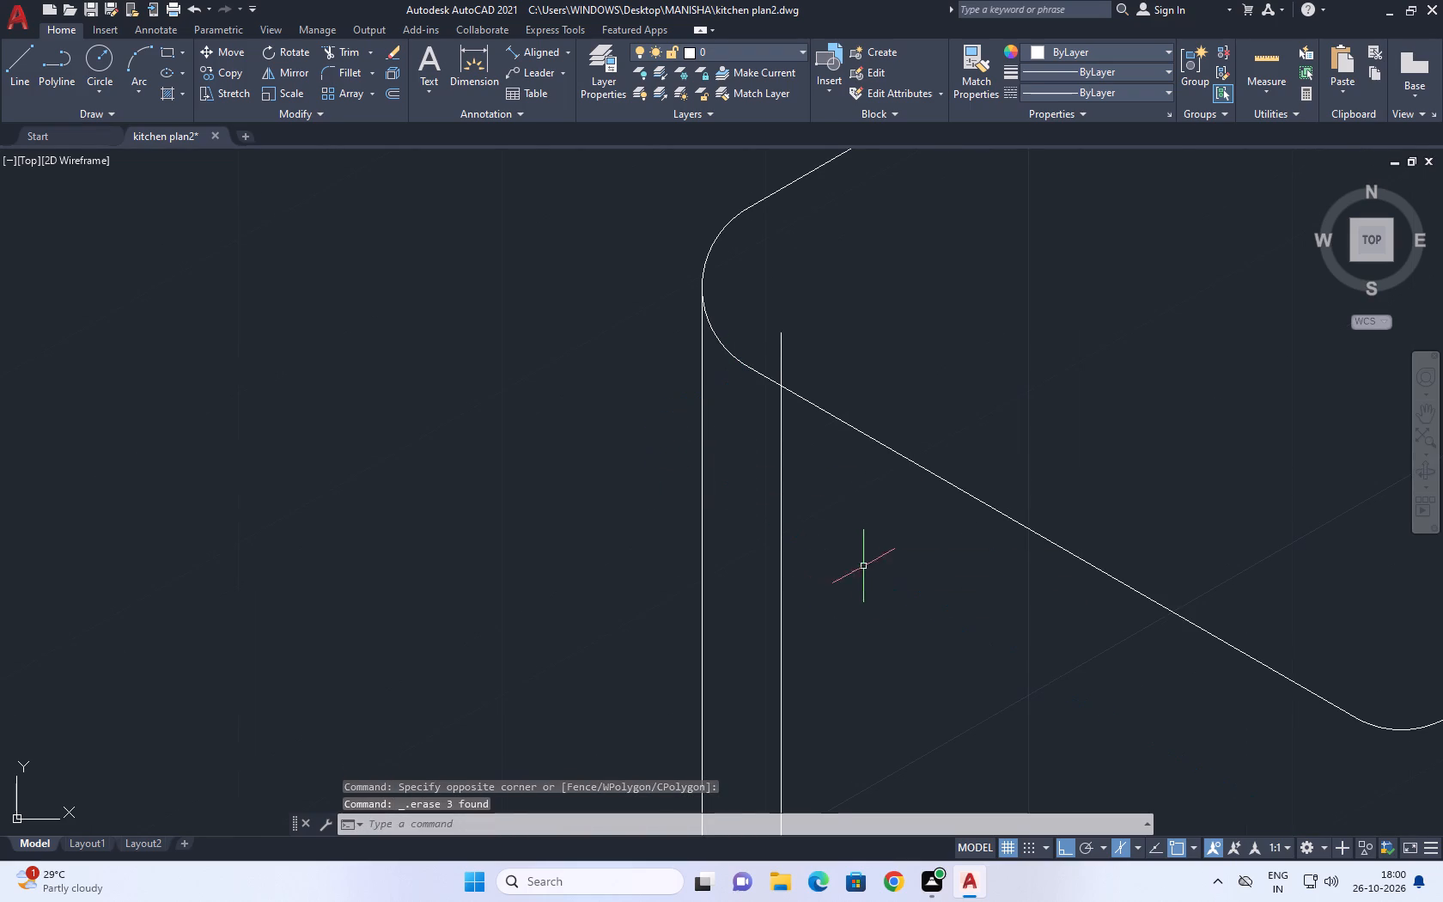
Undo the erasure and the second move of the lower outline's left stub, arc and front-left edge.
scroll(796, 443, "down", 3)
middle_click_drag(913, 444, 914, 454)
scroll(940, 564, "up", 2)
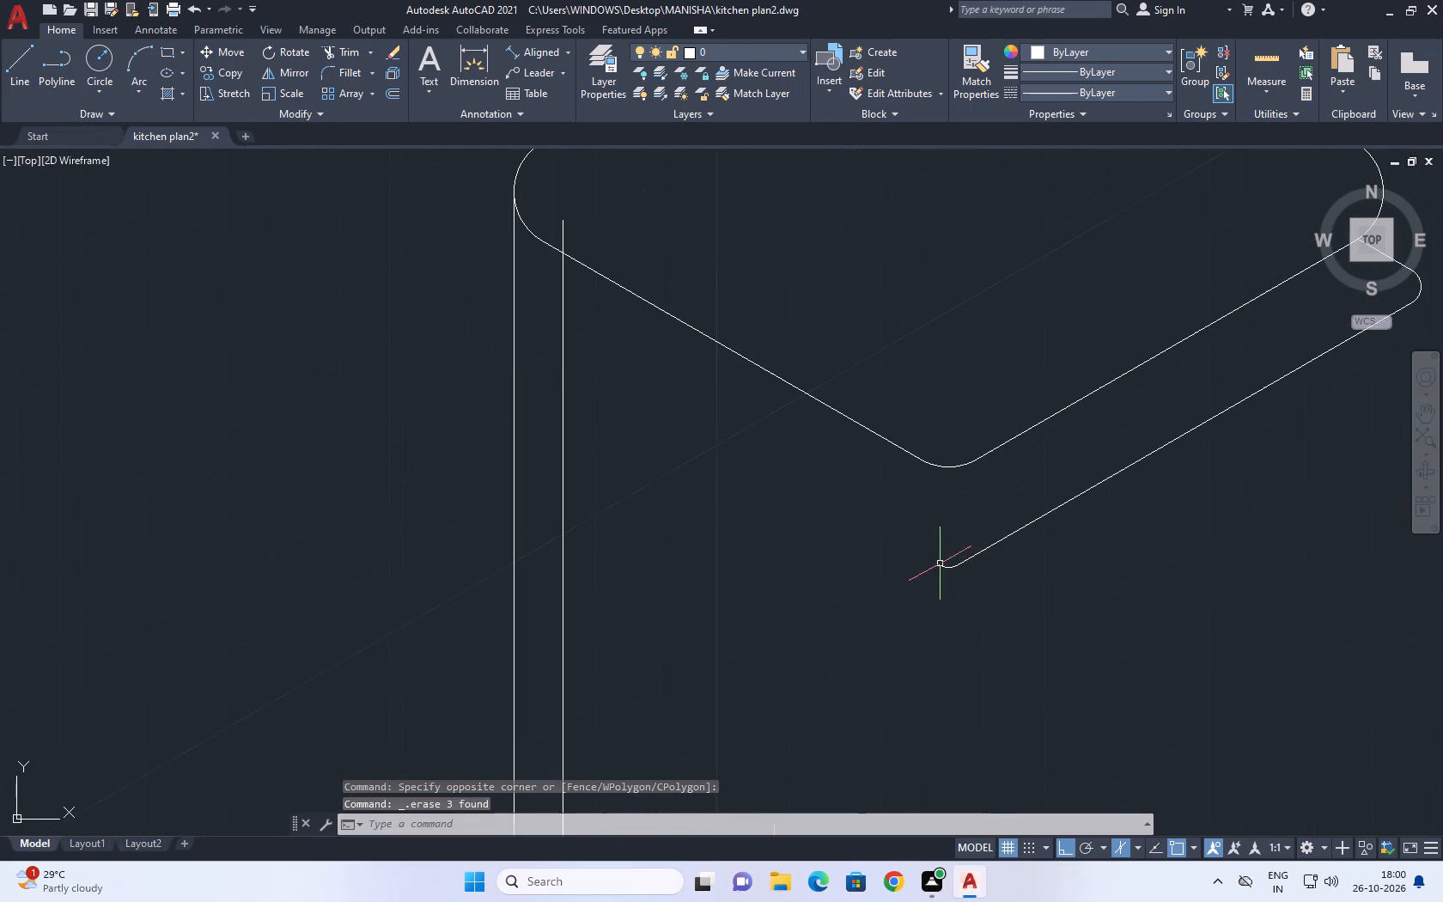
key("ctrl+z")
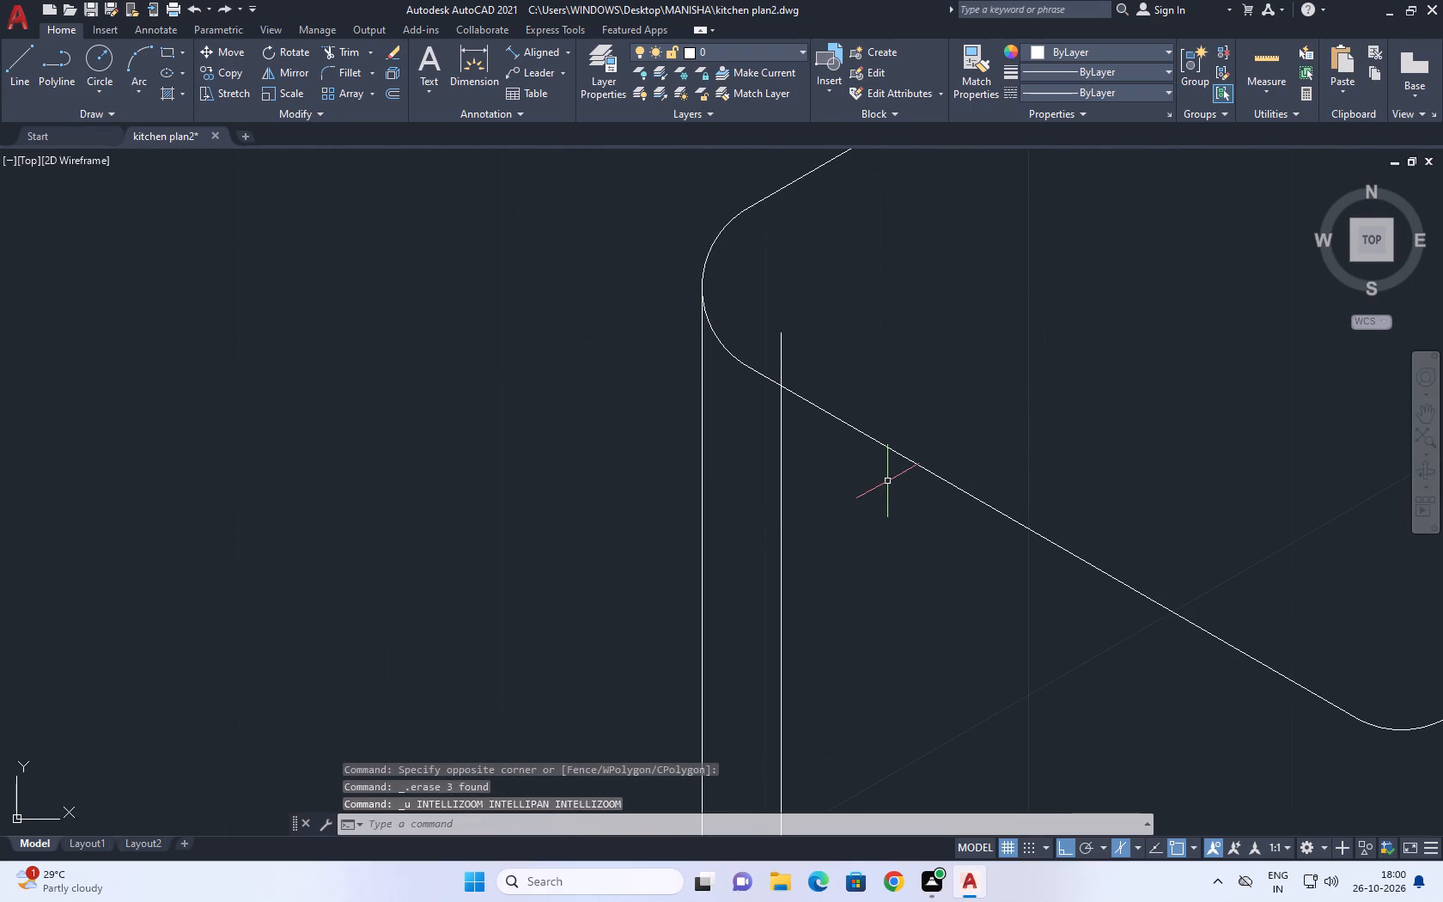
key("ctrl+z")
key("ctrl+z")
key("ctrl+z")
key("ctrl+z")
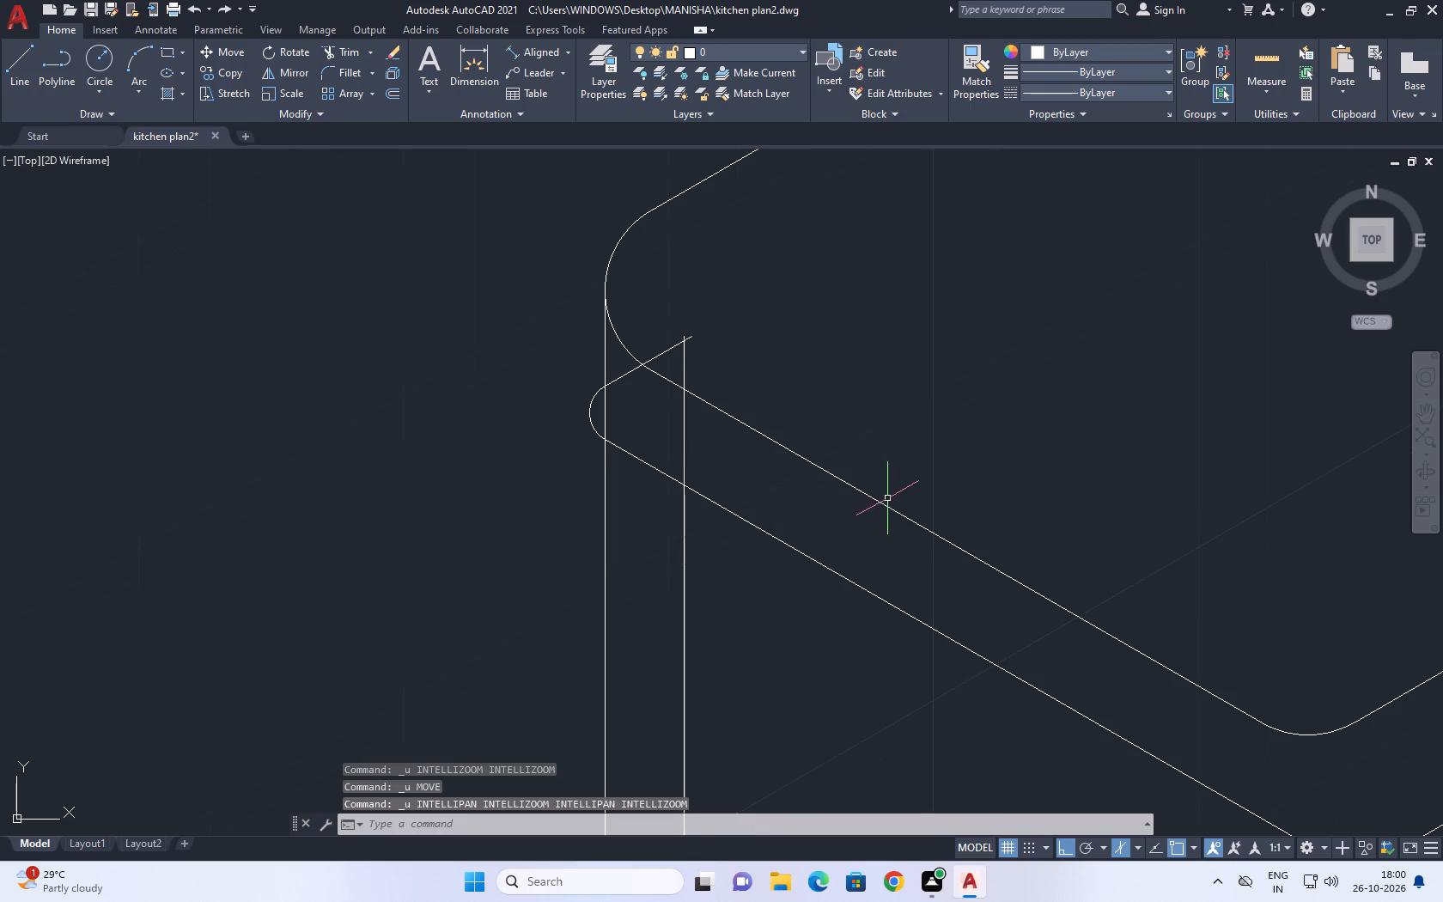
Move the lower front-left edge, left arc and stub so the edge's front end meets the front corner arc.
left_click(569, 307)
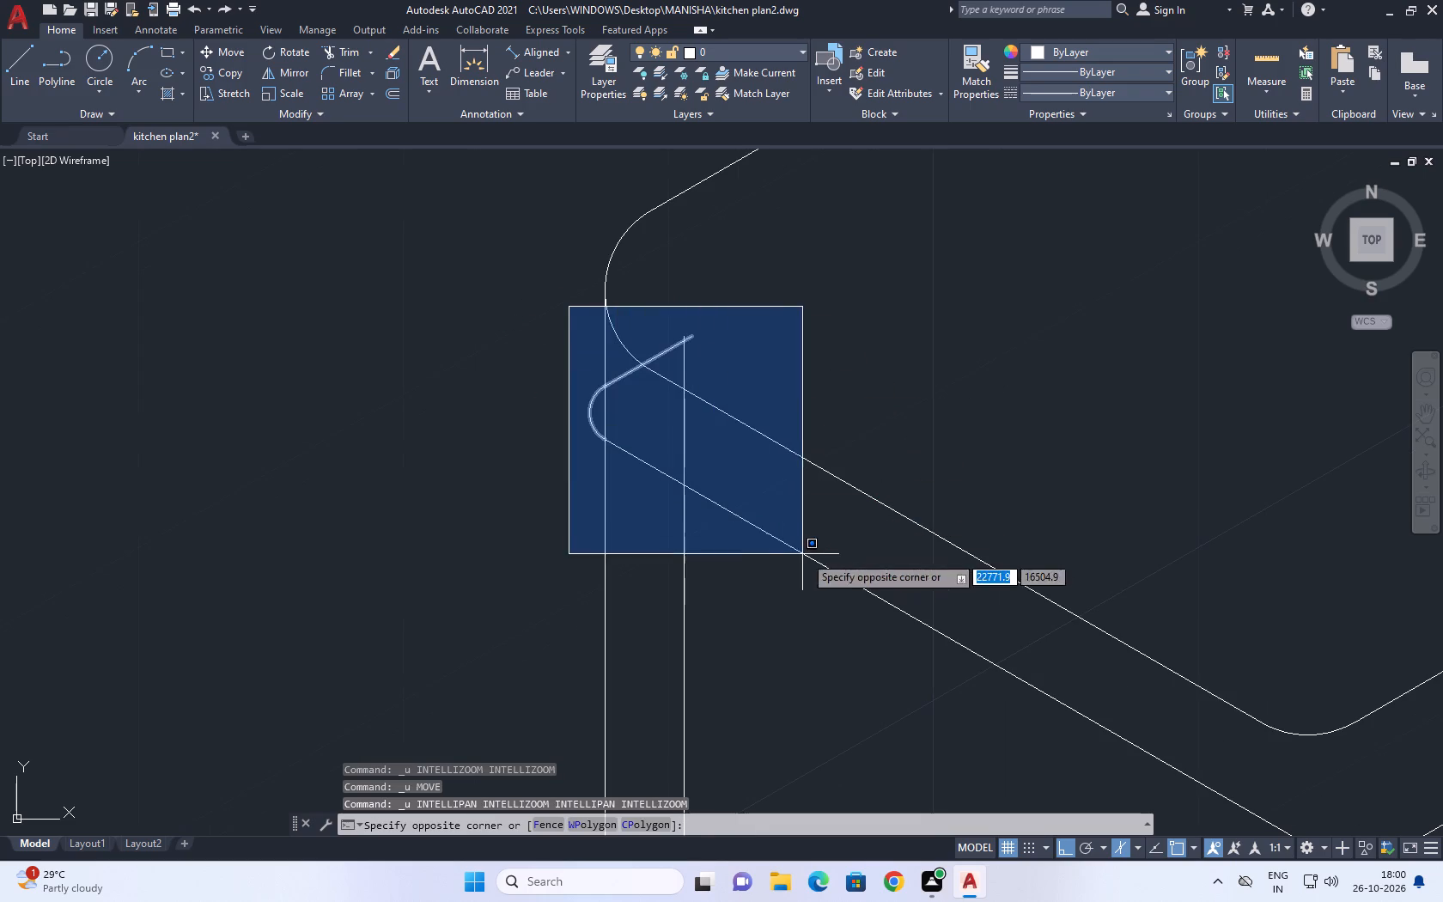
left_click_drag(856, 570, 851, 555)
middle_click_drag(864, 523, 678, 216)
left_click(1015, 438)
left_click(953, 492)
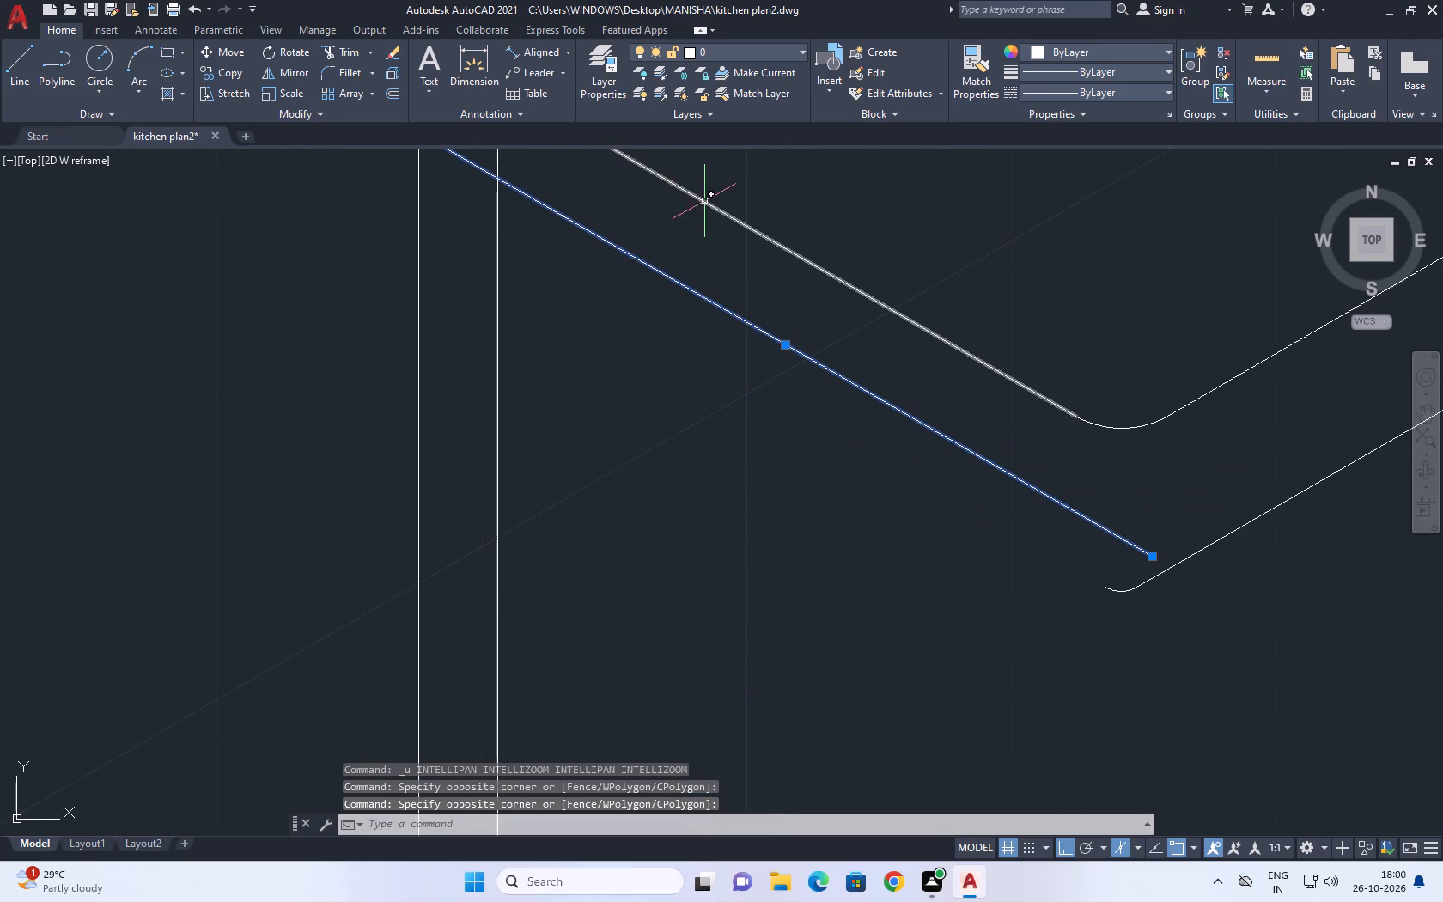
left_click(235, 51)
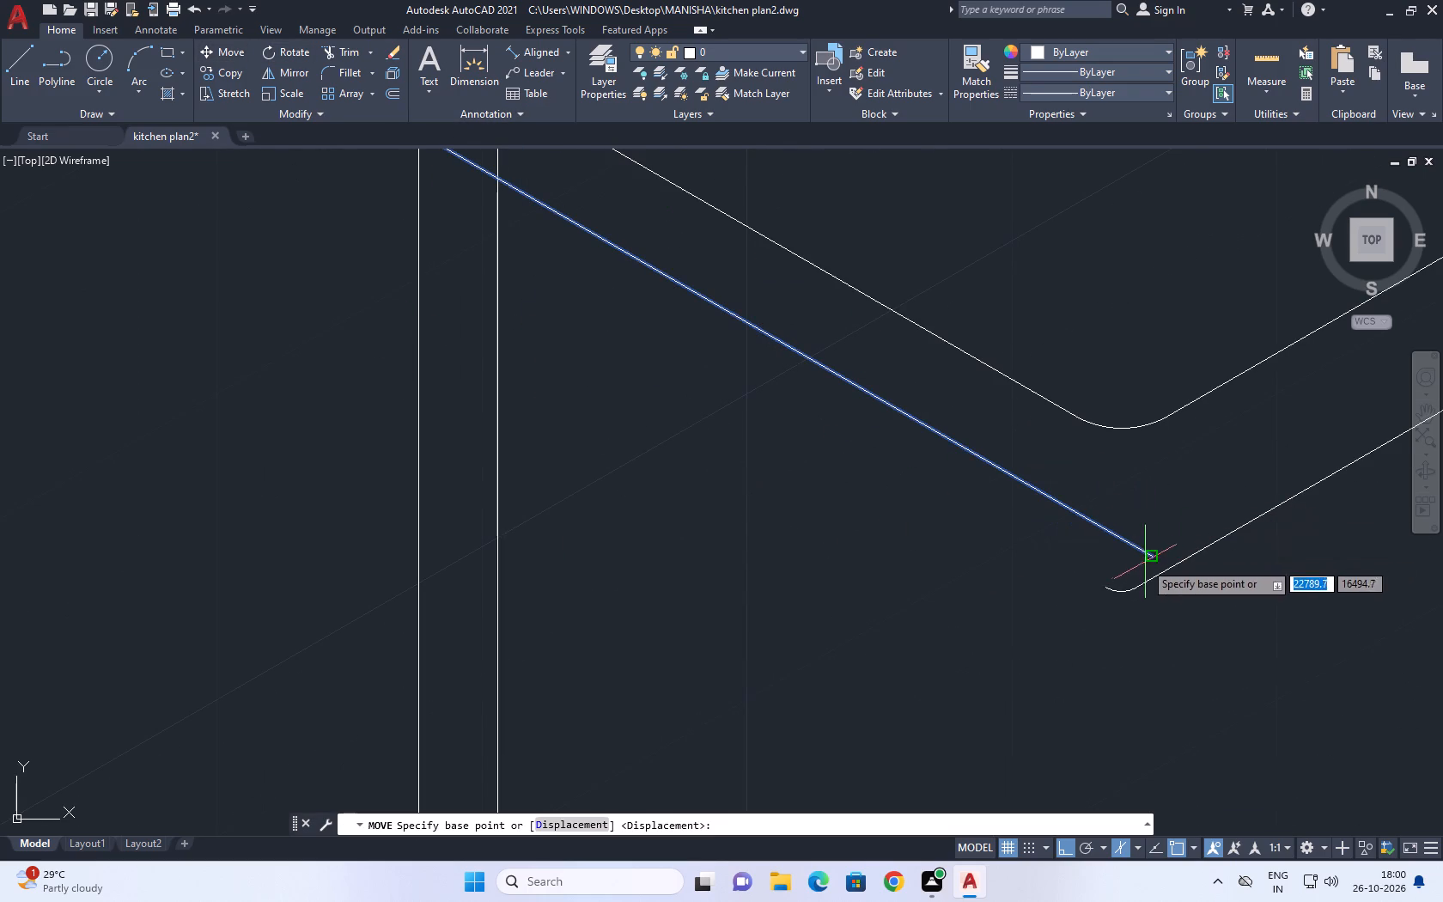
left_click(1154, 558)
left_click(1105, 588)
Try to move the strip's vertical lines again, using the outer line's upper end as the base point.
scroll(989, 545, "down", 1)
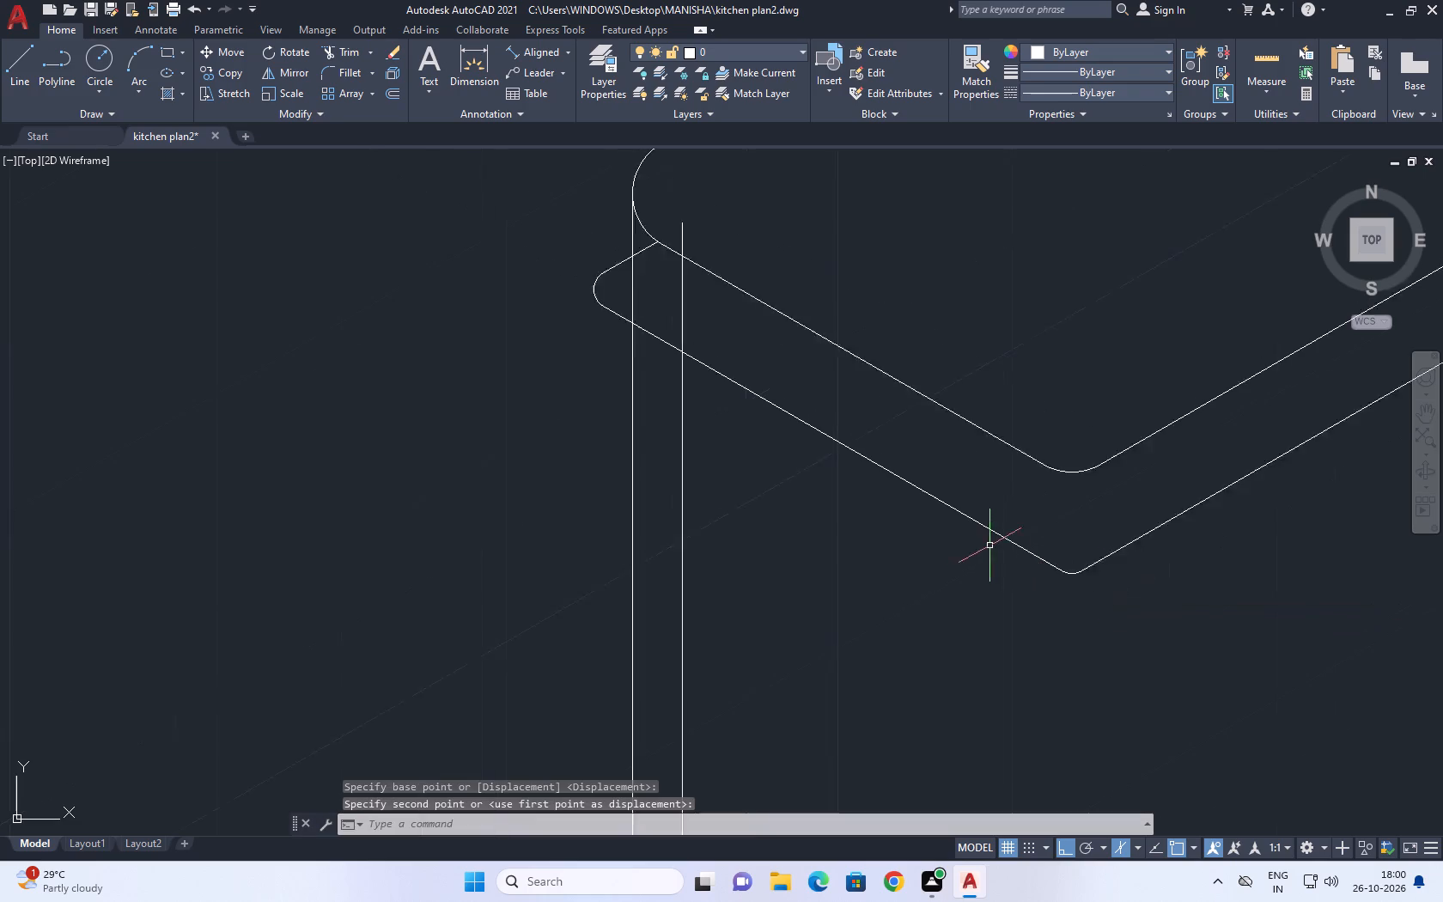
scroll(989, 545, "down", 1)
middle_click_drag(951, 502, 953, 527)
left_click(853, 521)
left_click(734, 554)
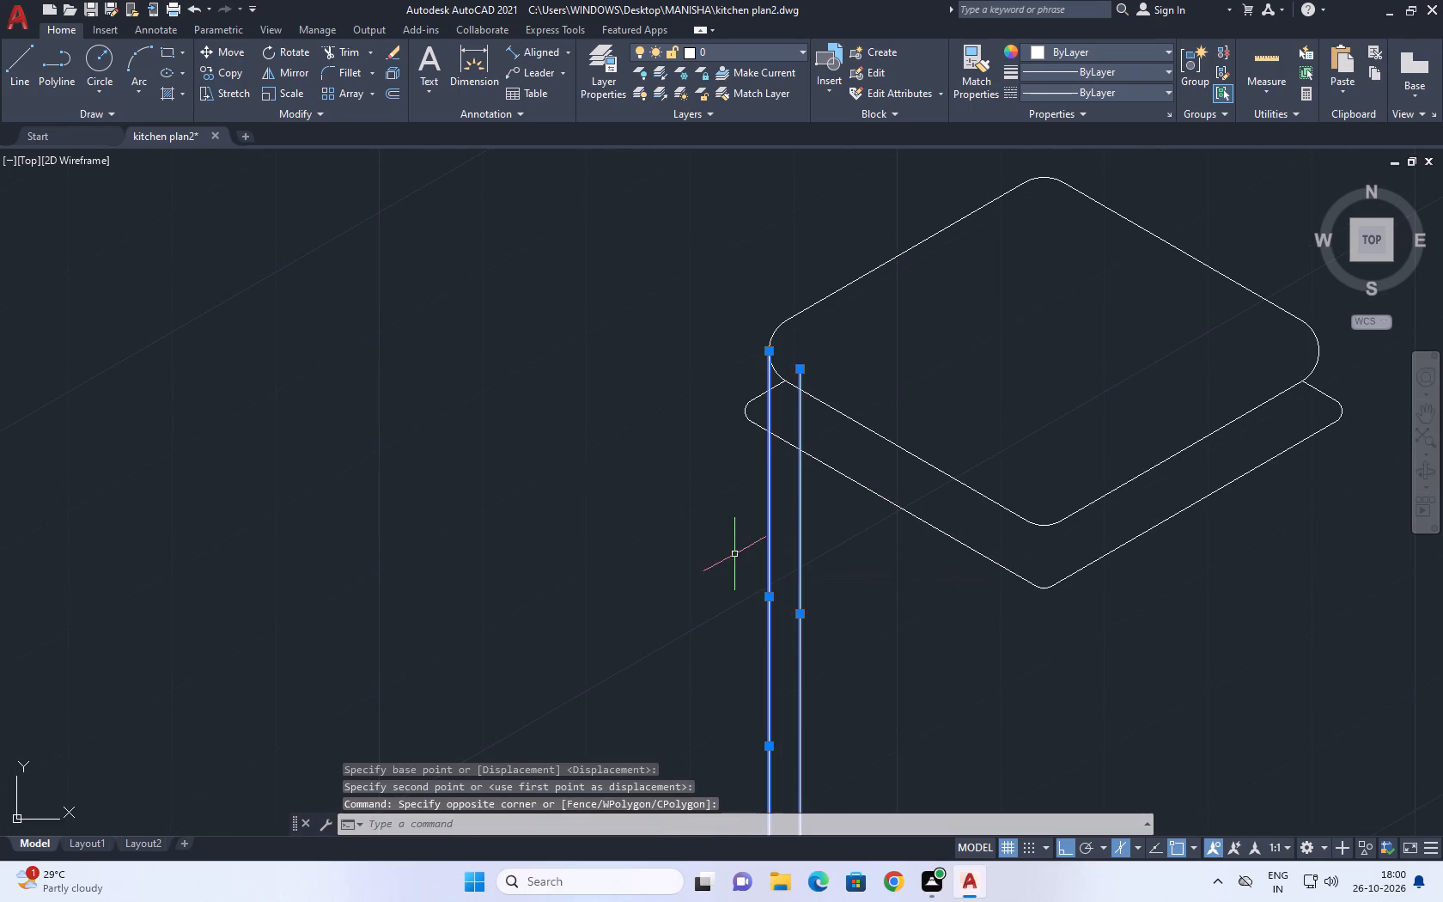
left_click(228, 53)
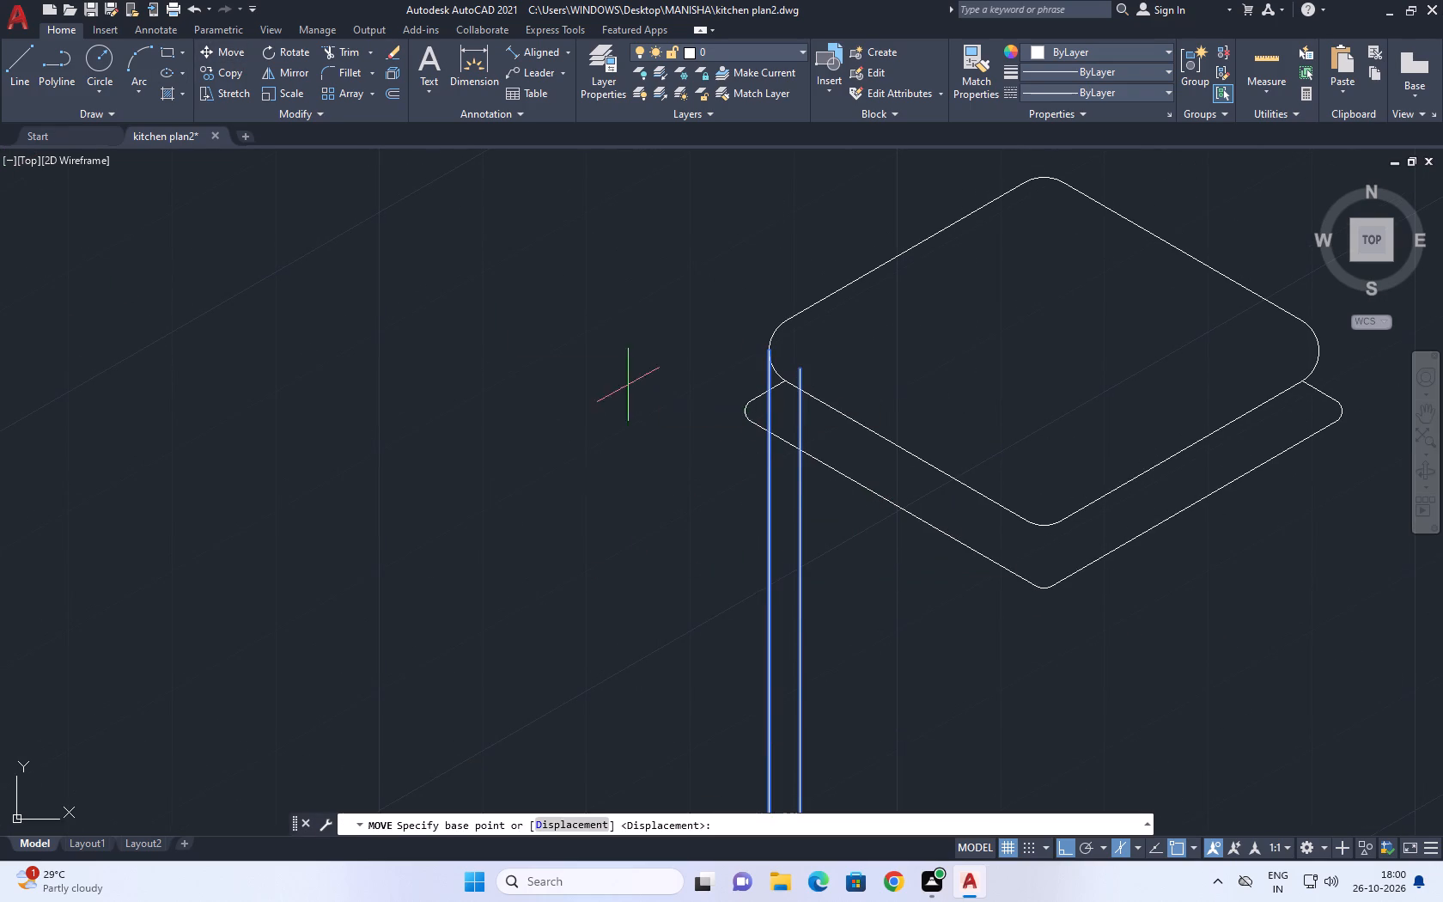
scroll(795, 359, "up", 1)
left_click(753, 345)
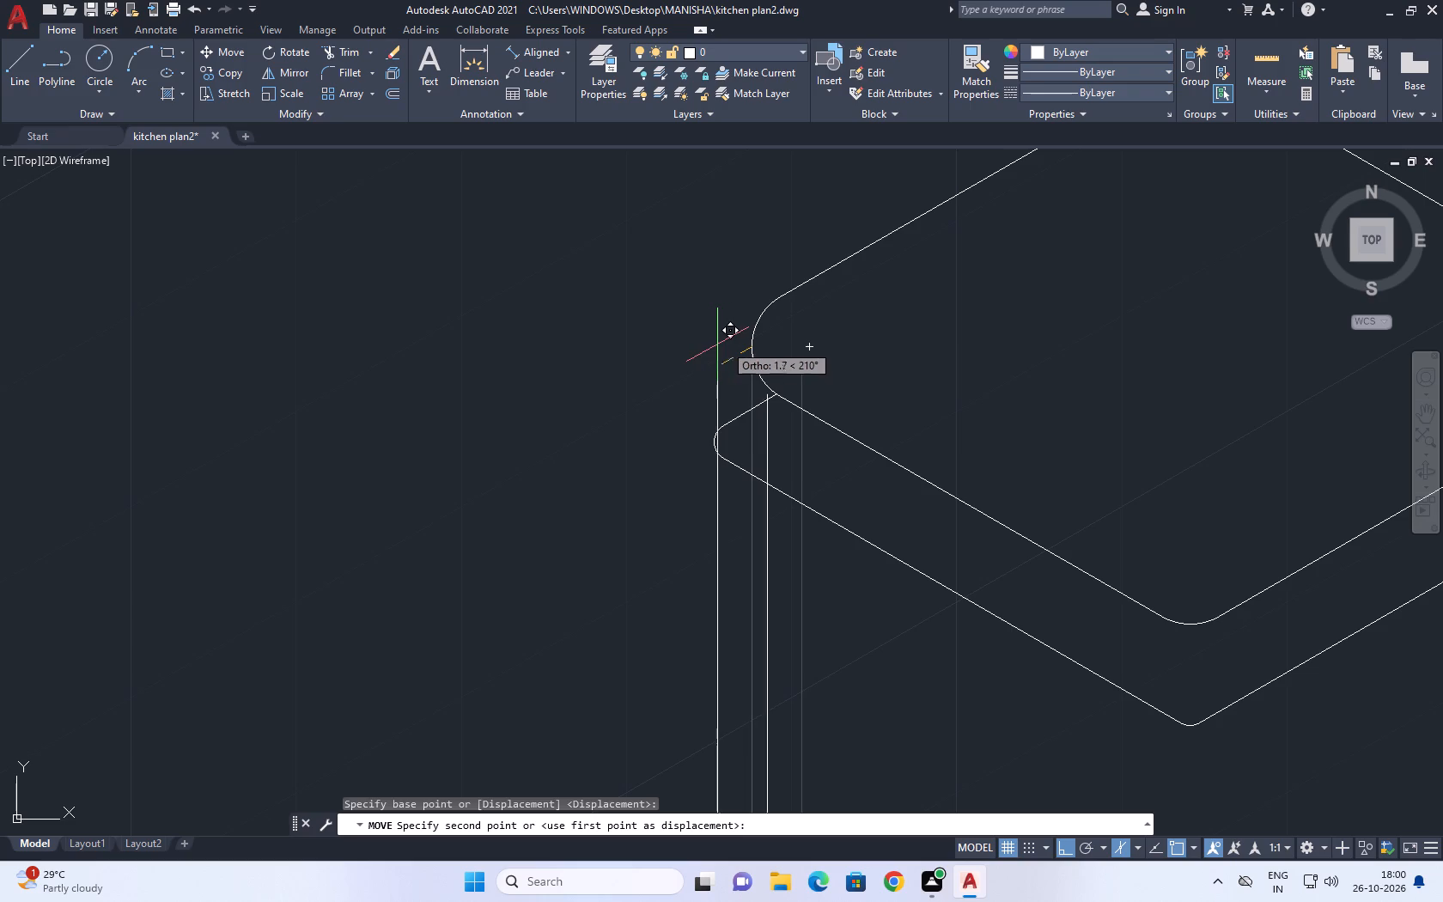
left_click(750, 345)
Trim away the lower outline's rounded left corner where it projects beyond the strip's outer vertical line.
middle_click_drag(894, 400, 822, 411)
middle_click_drag(850, 442, 800, 417)
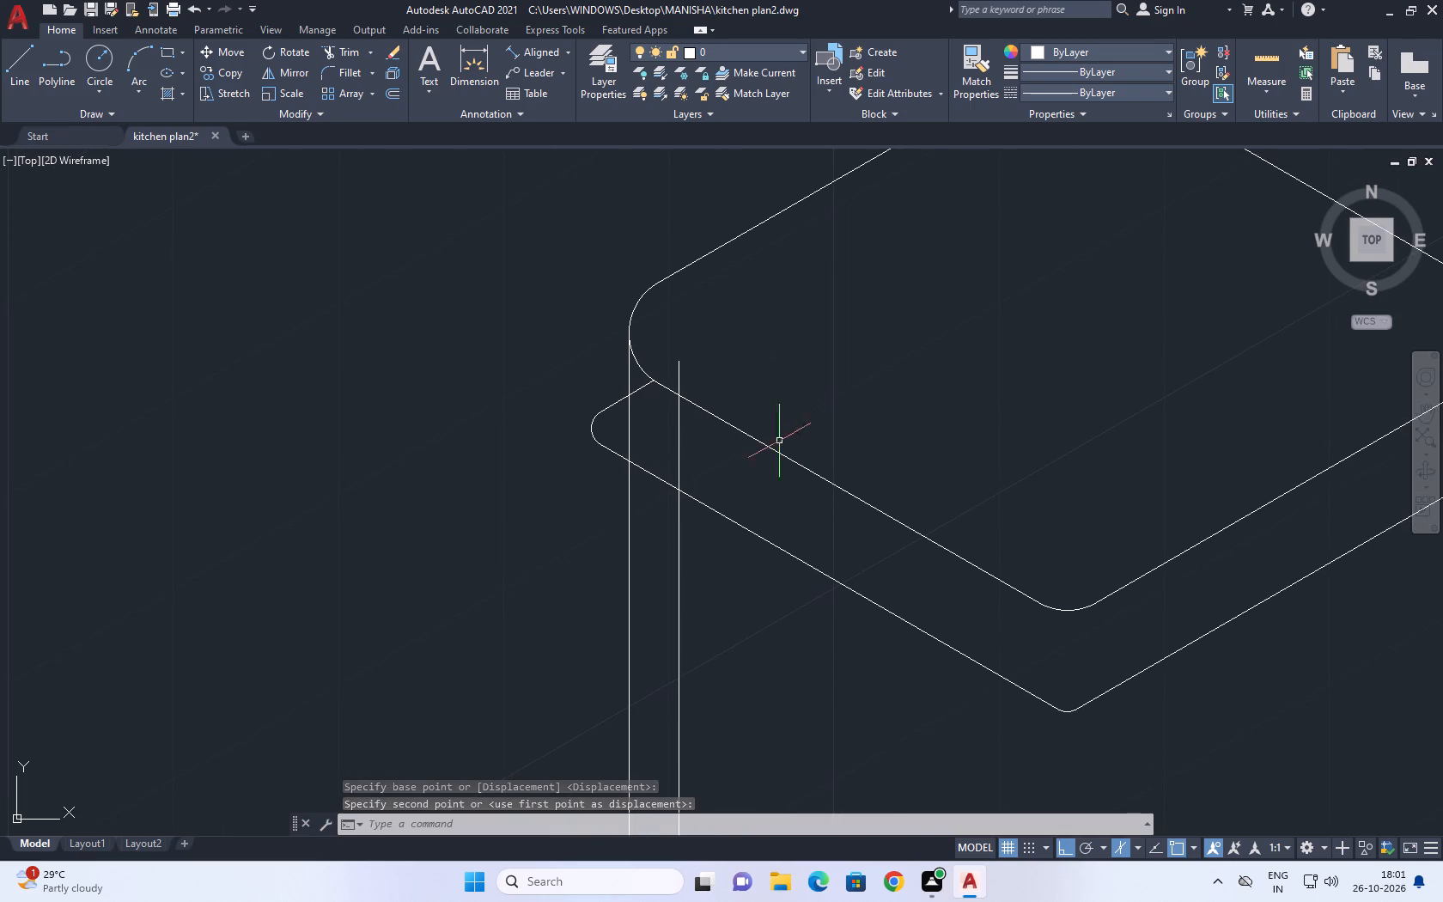
left_click(356, 53)
left_click_drag(598, 344, 598, 371)
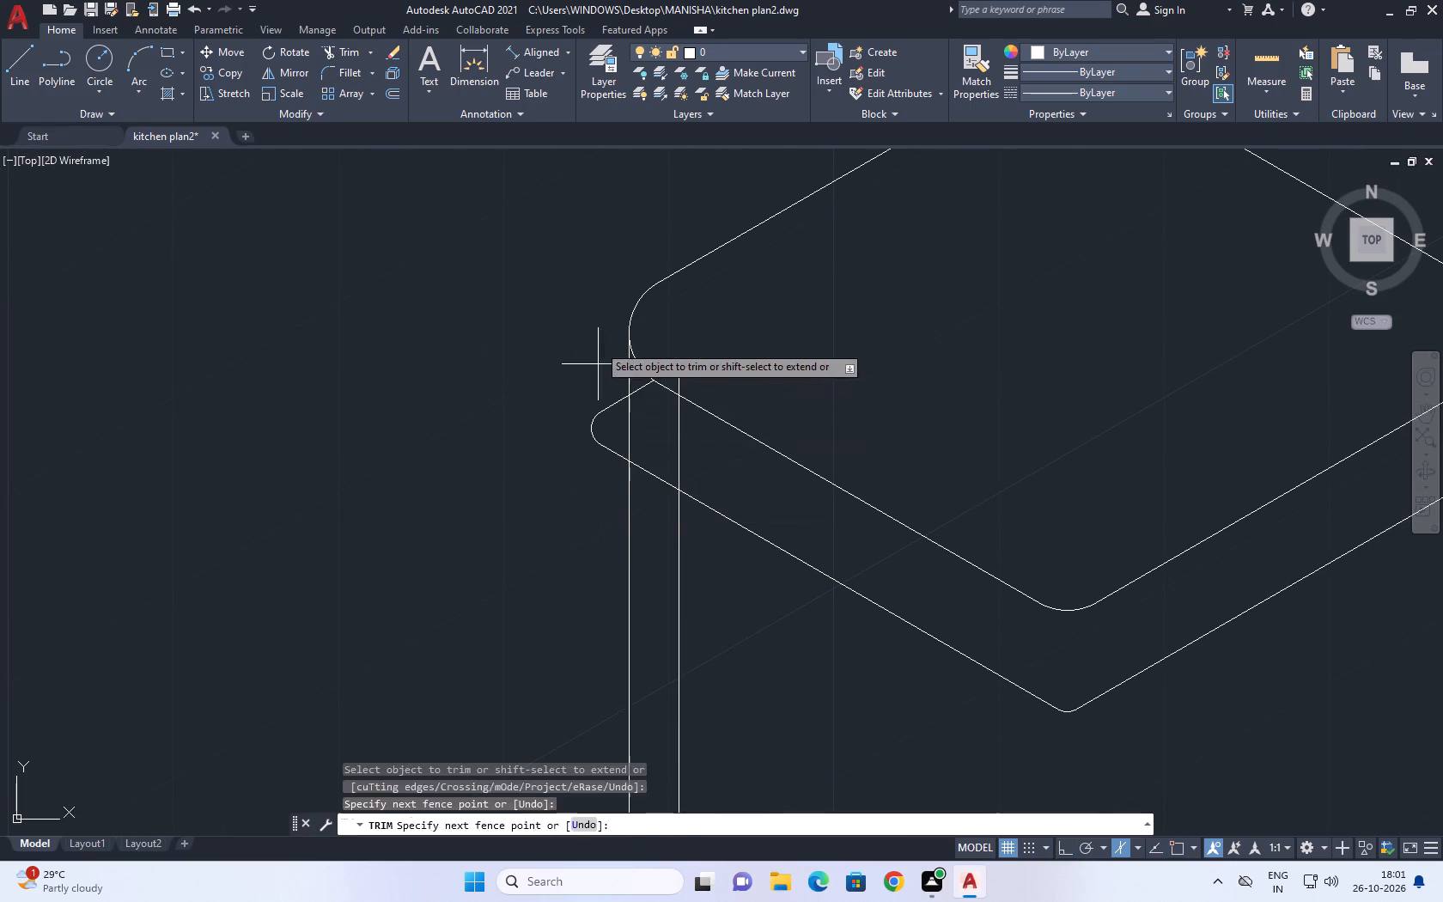
left_click_drag(612, 478, 612, 465)
left_click(596, 357)
left_click(605, 413)
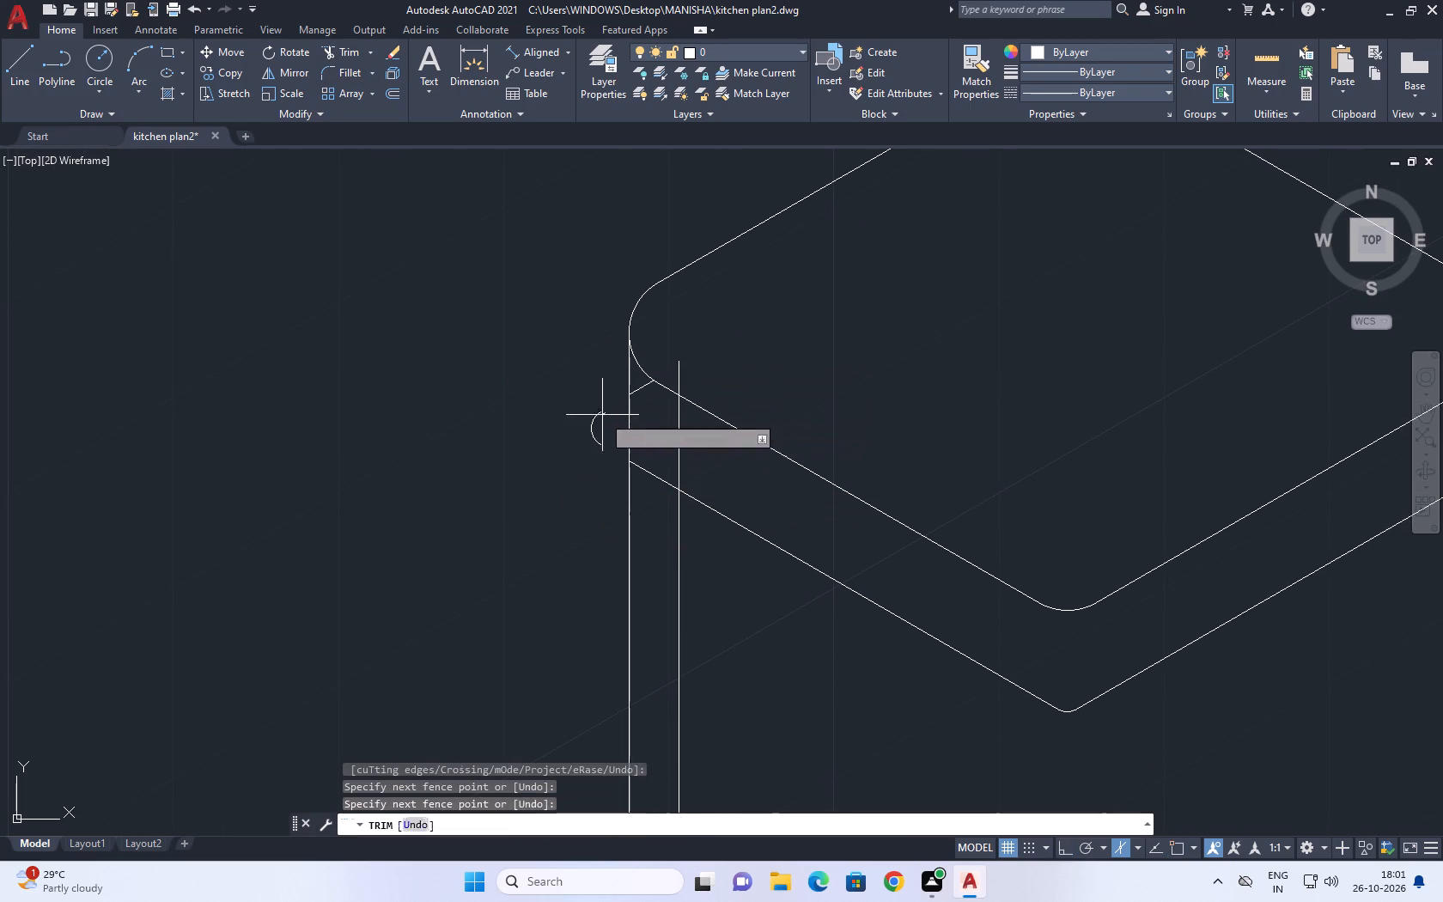
left_click(581, 441)
Trim the strip's inner vertical line above the top face's front-left edge.
scroll(634, 398, "up", 1)
left_click(707, 358)
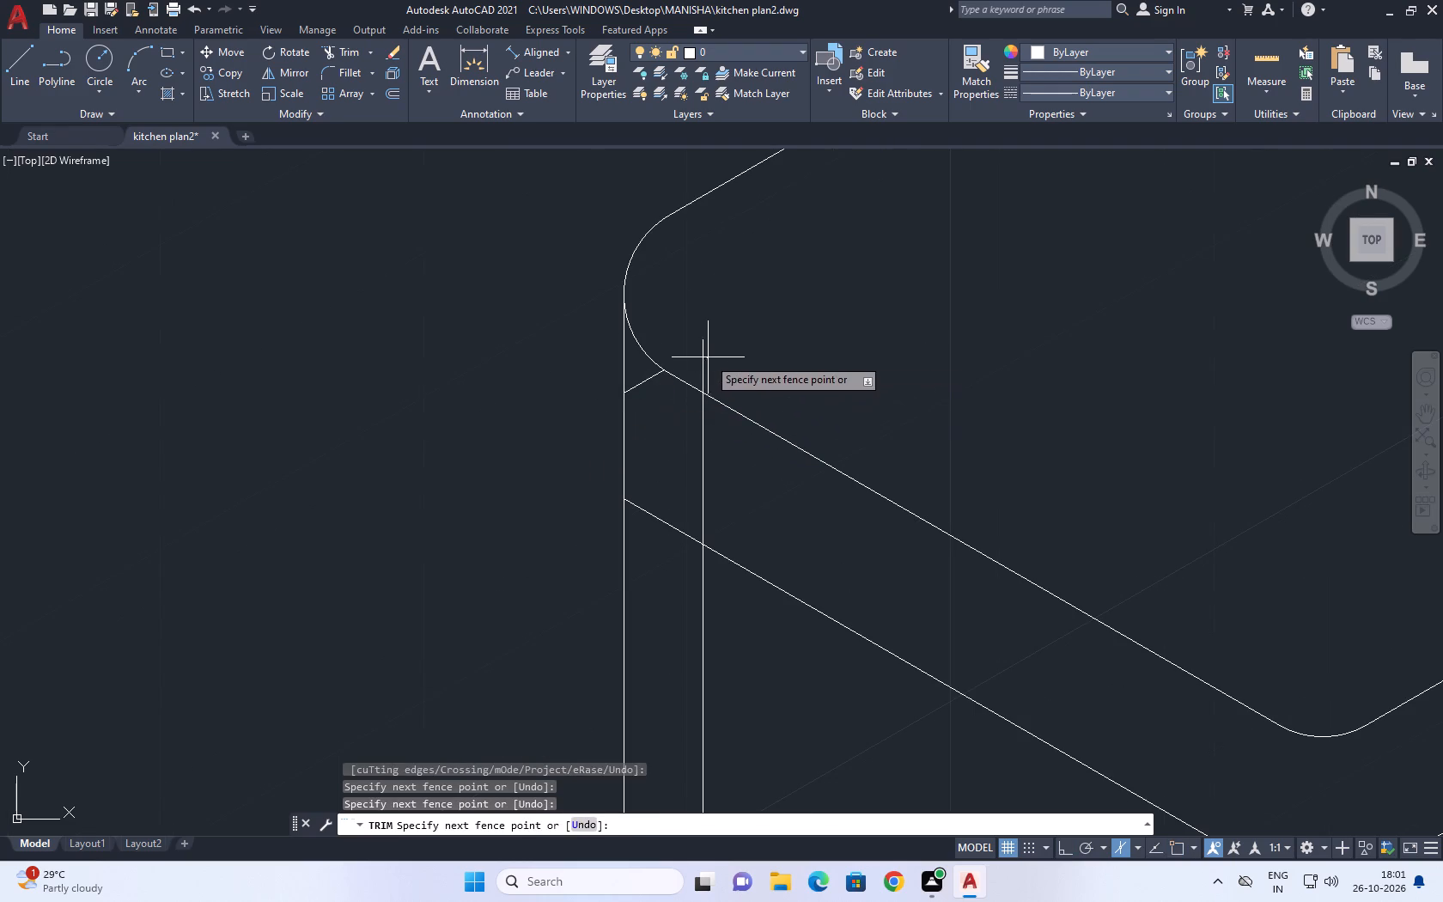
left_click(689, 344)
scroll(764, 370, "down", 5)
middle_click_drag(782, 418, 758, 391)
scroll(750, 457, "up", 1)
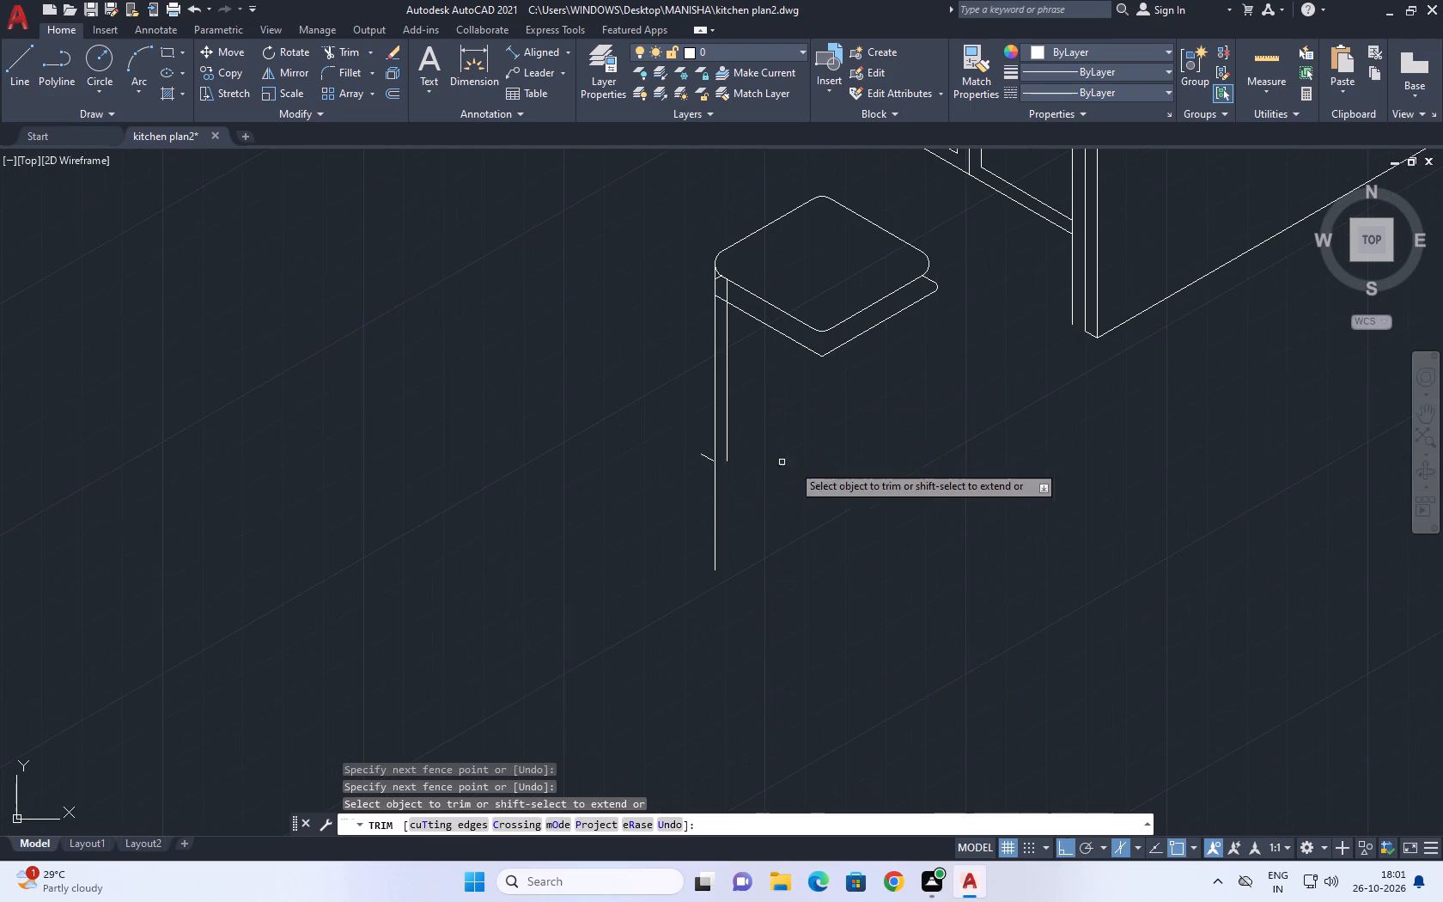
Erase the short slanted stub left over beside the strip's outer vertical line.
right_click(829, 448)
left_click(883, 479)
scroll(709, 472, "up", 2)
left_click(701, 430)
left_click(682, 454)
right_click(697, 454)
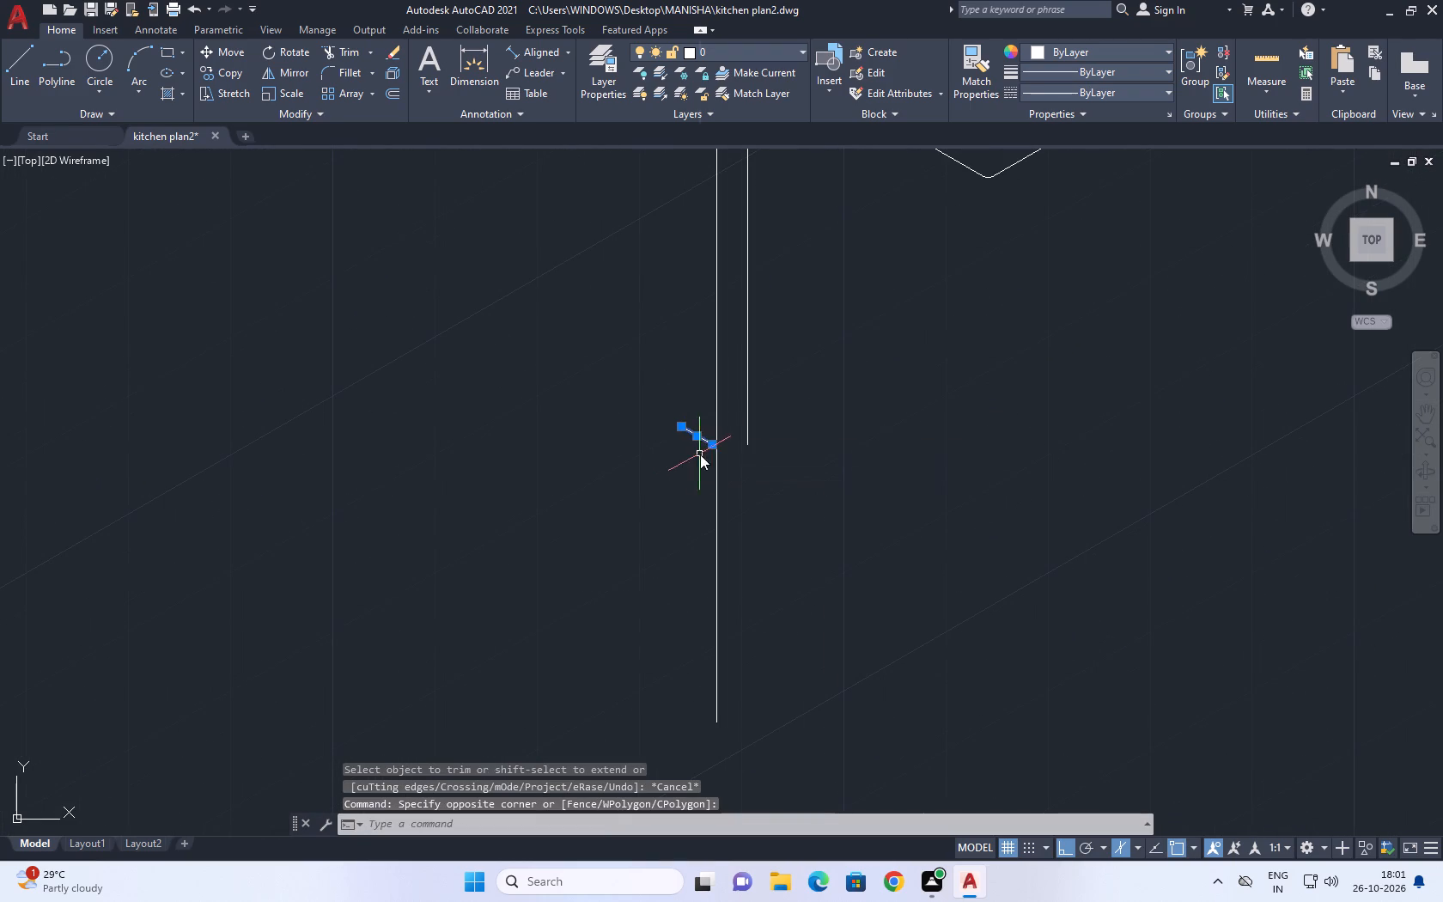
left_click(752, 138)
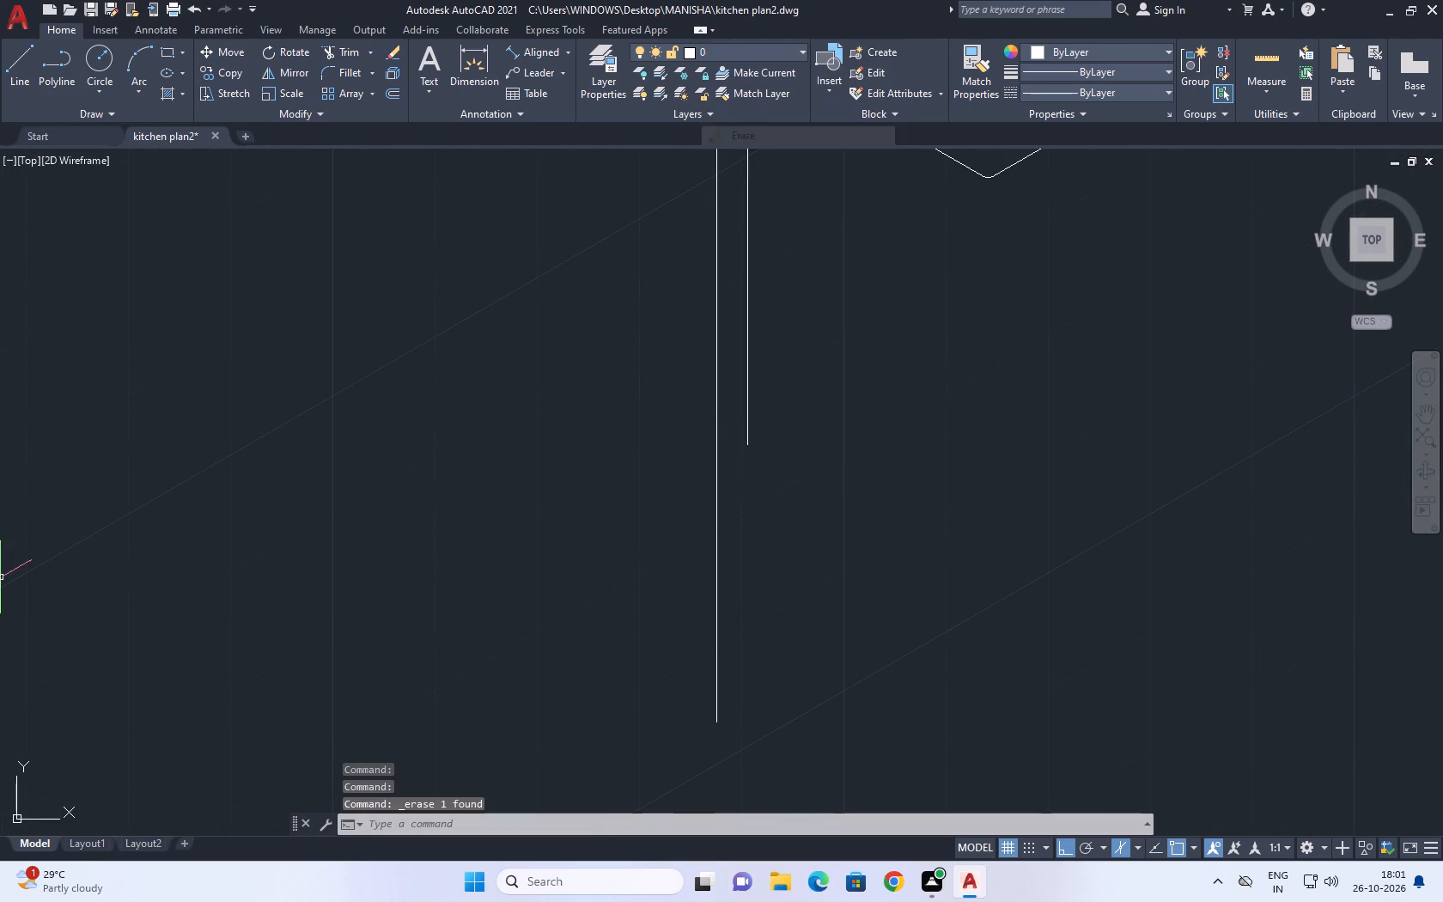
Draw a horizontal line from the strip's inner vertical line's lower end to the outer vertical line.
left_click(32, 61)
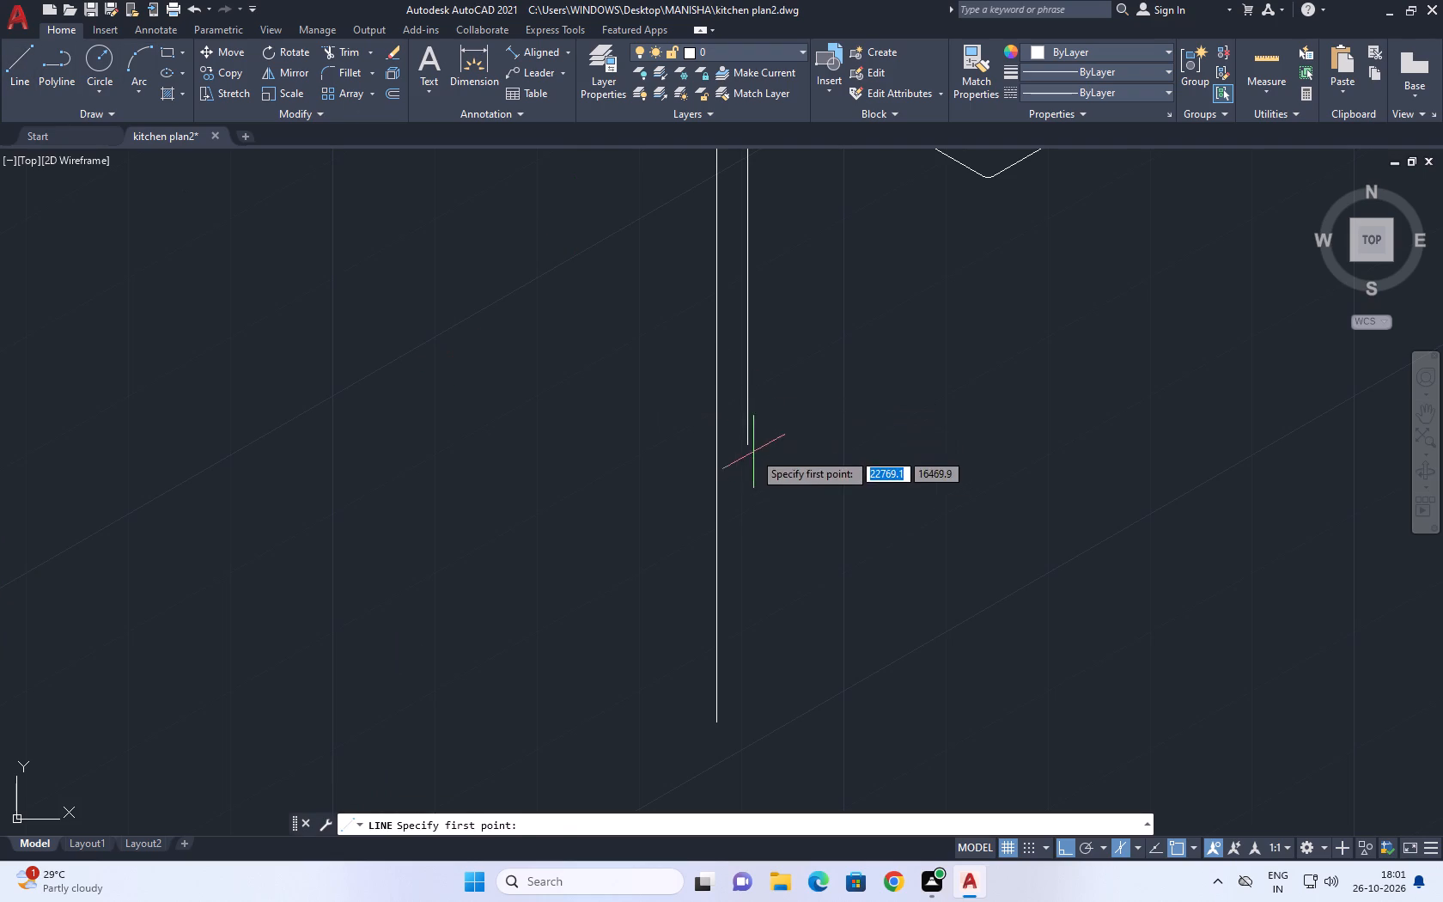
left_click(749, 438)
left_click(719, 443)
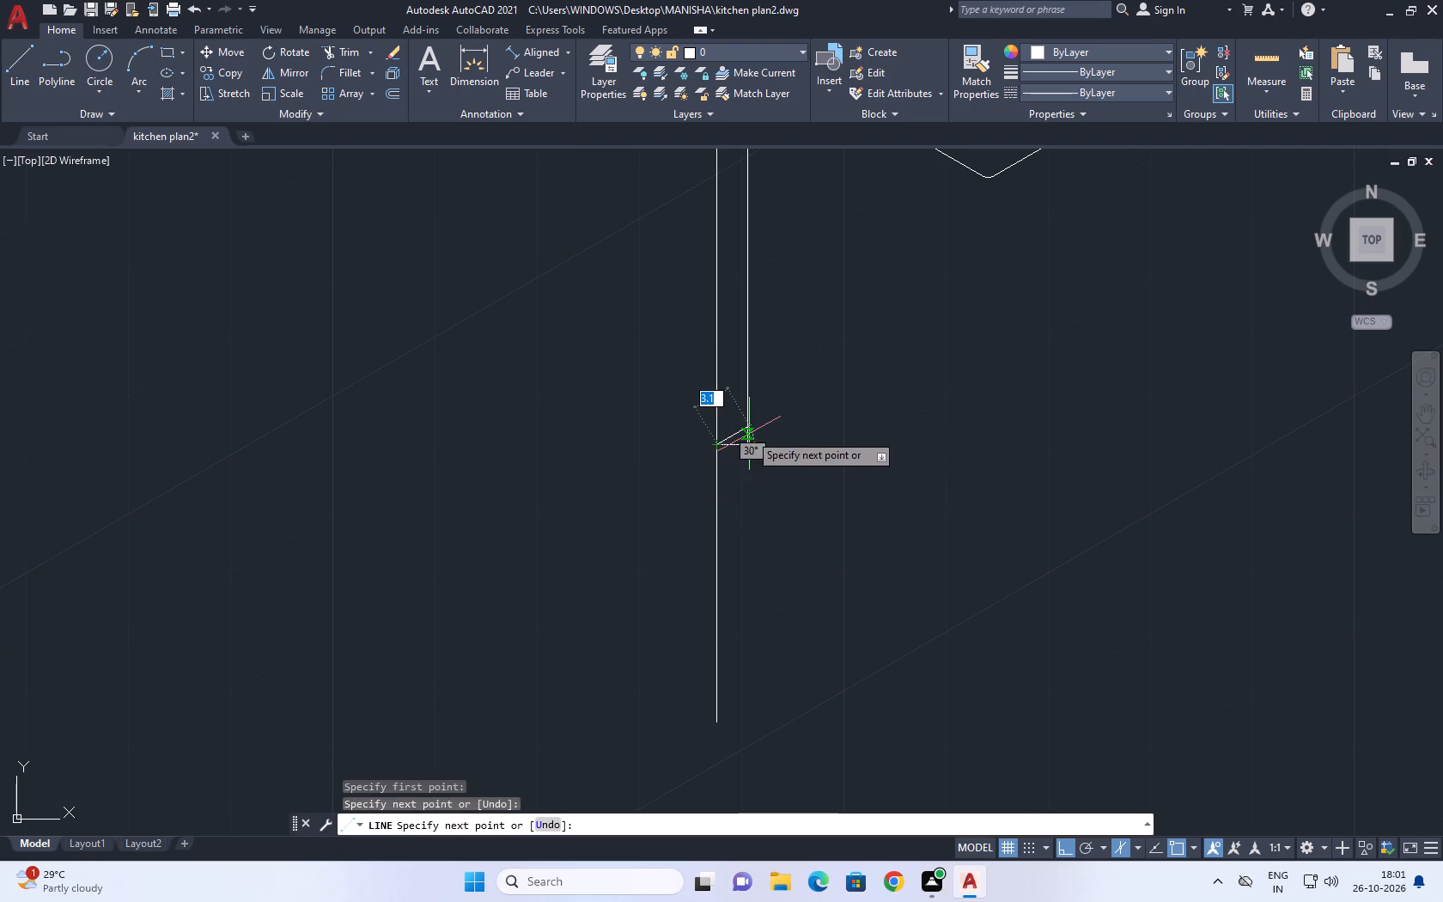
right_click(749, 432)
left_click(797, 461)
Trim the top's lower front-left edge where it crosses between the strip's two vertical lines.
scroll(771, 436, "down", 3)
middle_click_drag(868, 416, 866, 438)
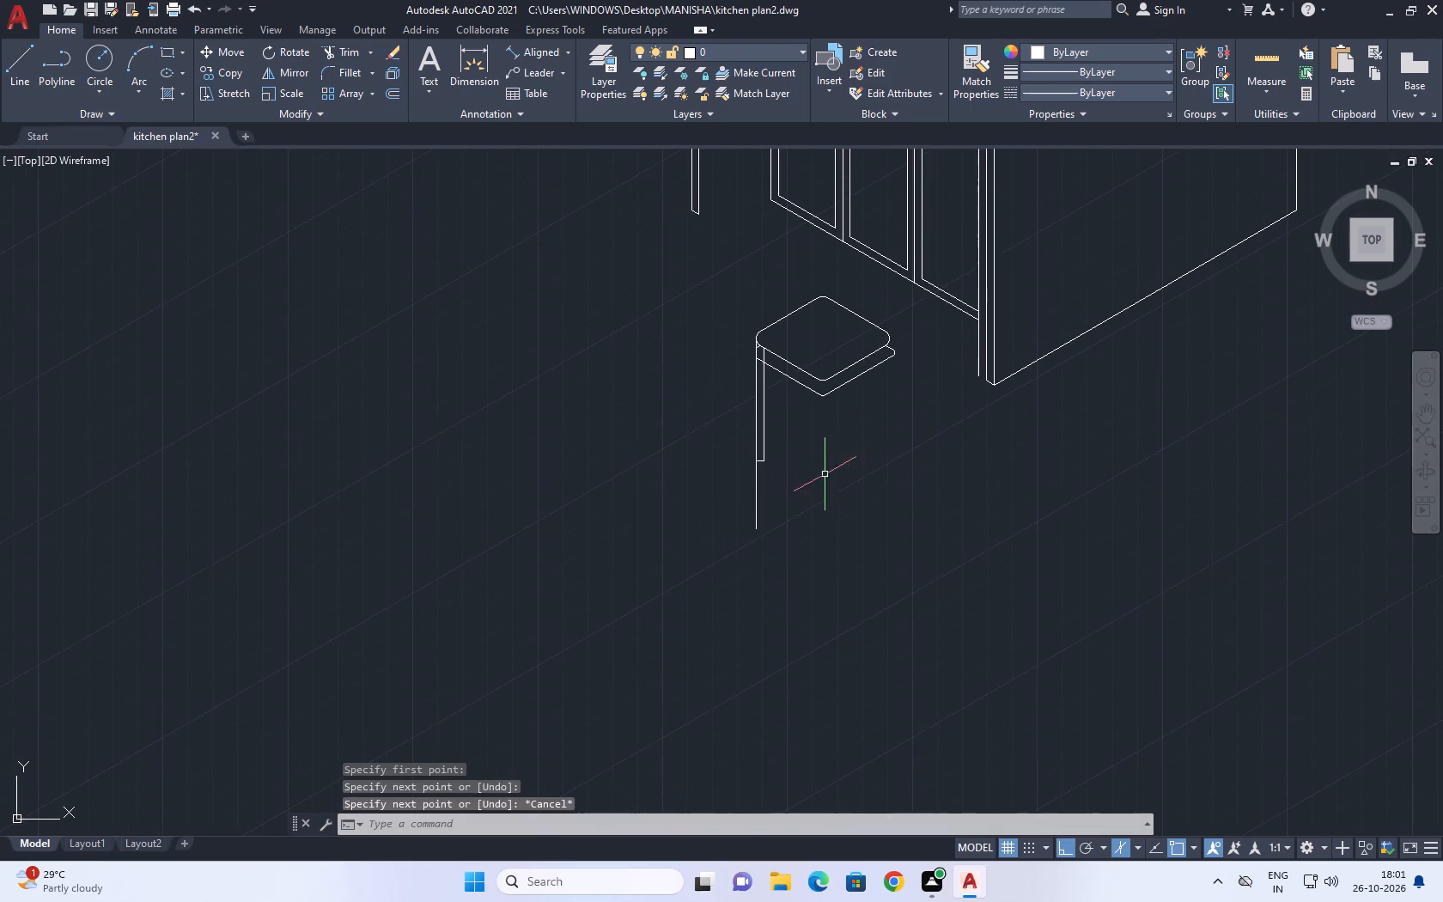
scroll(727, 472, "up", 2)
scroll(800, 471, "up", 1)
middle_click_drag(843, 421, 741, 496)
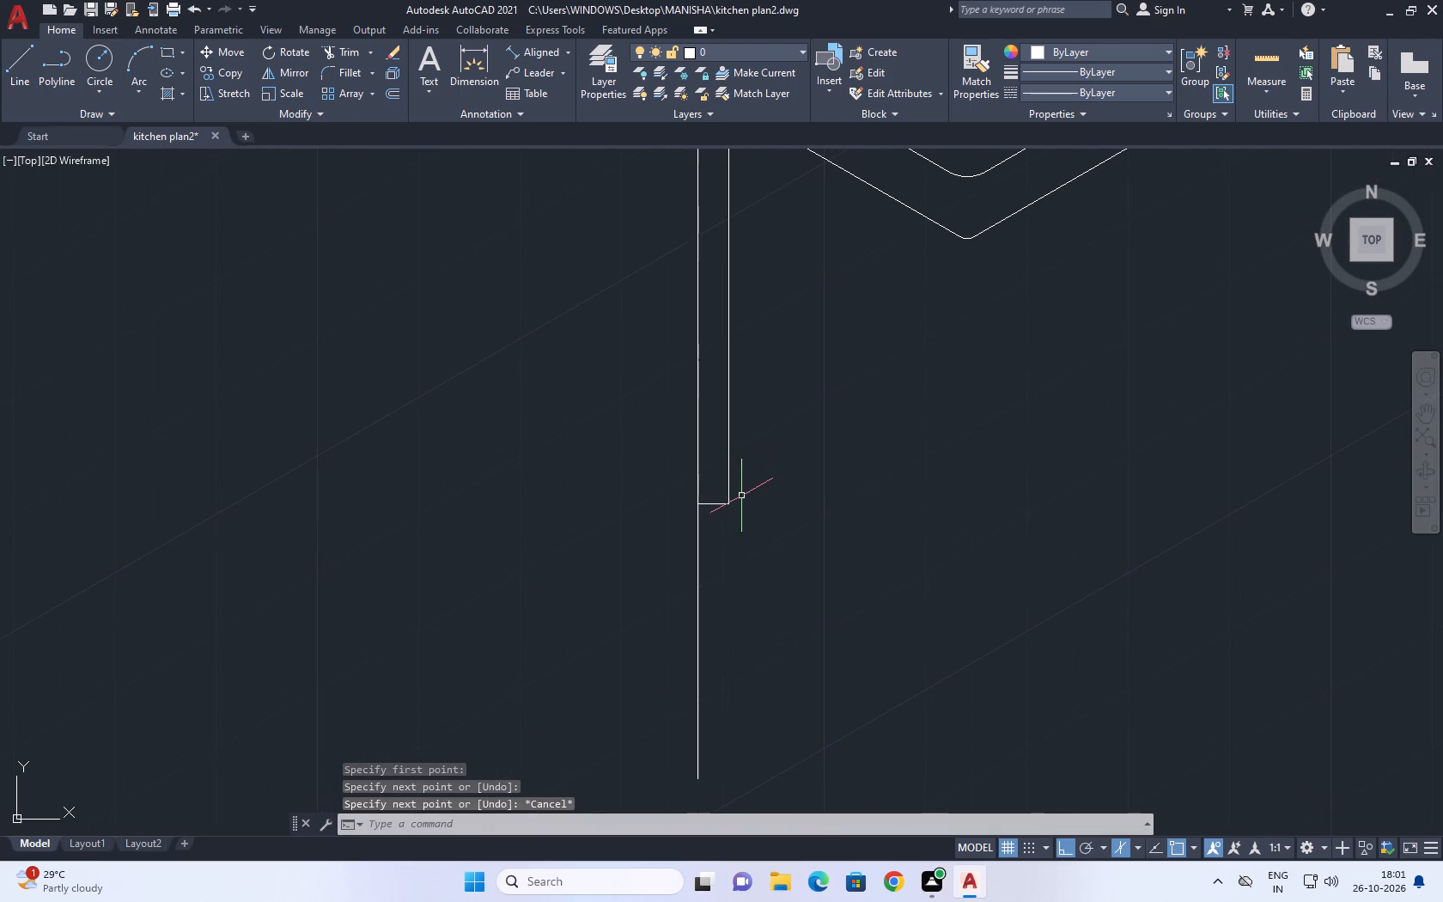
scroll(728, 497, "down", 4)
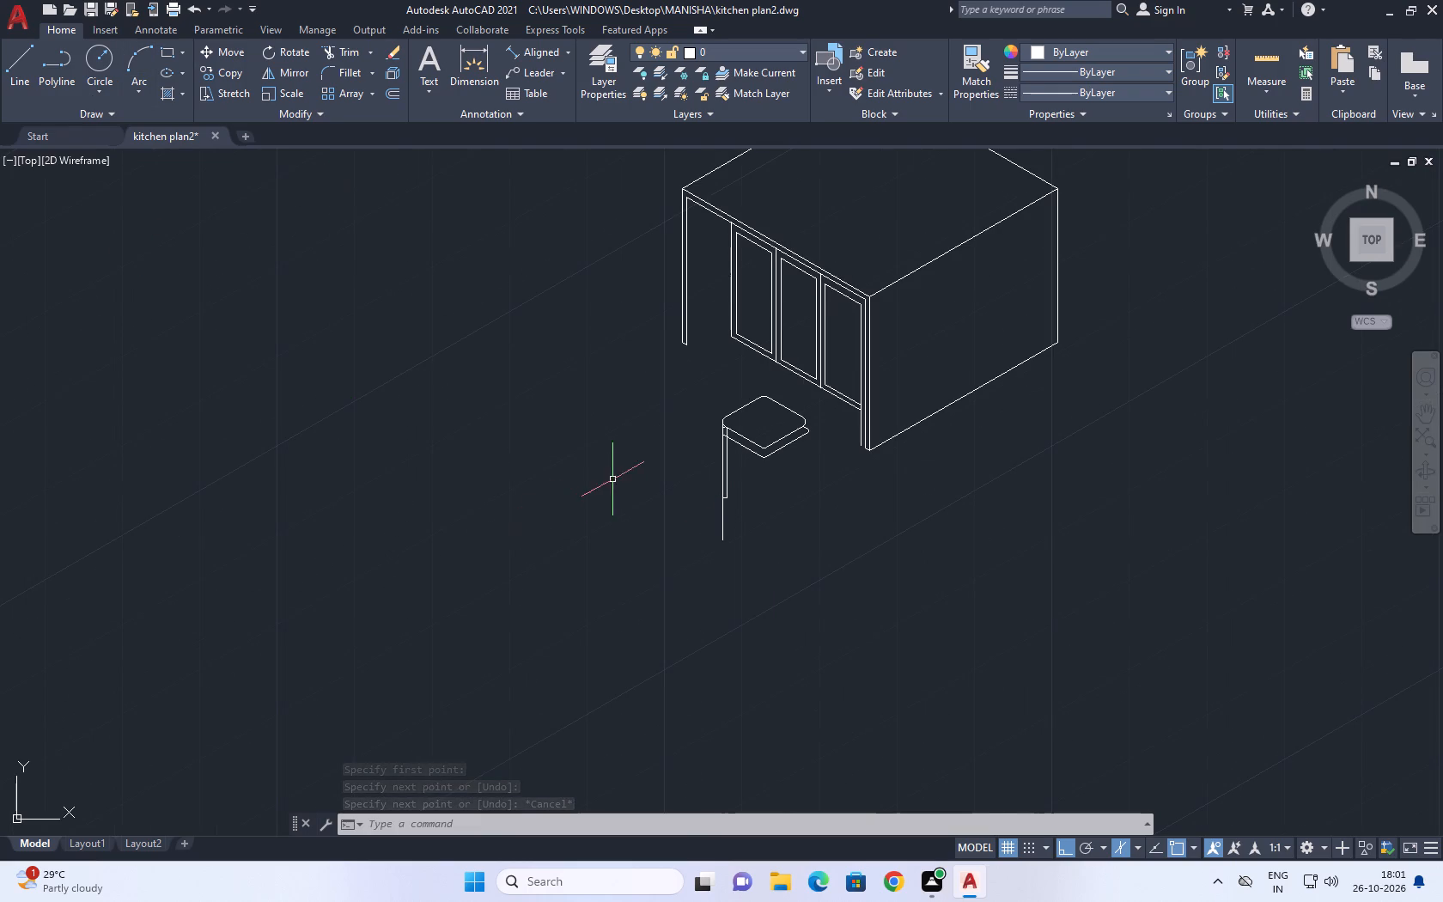
scroll(709, 493, "up", 3)
middle_click_drag(724, 323, 700, 451)
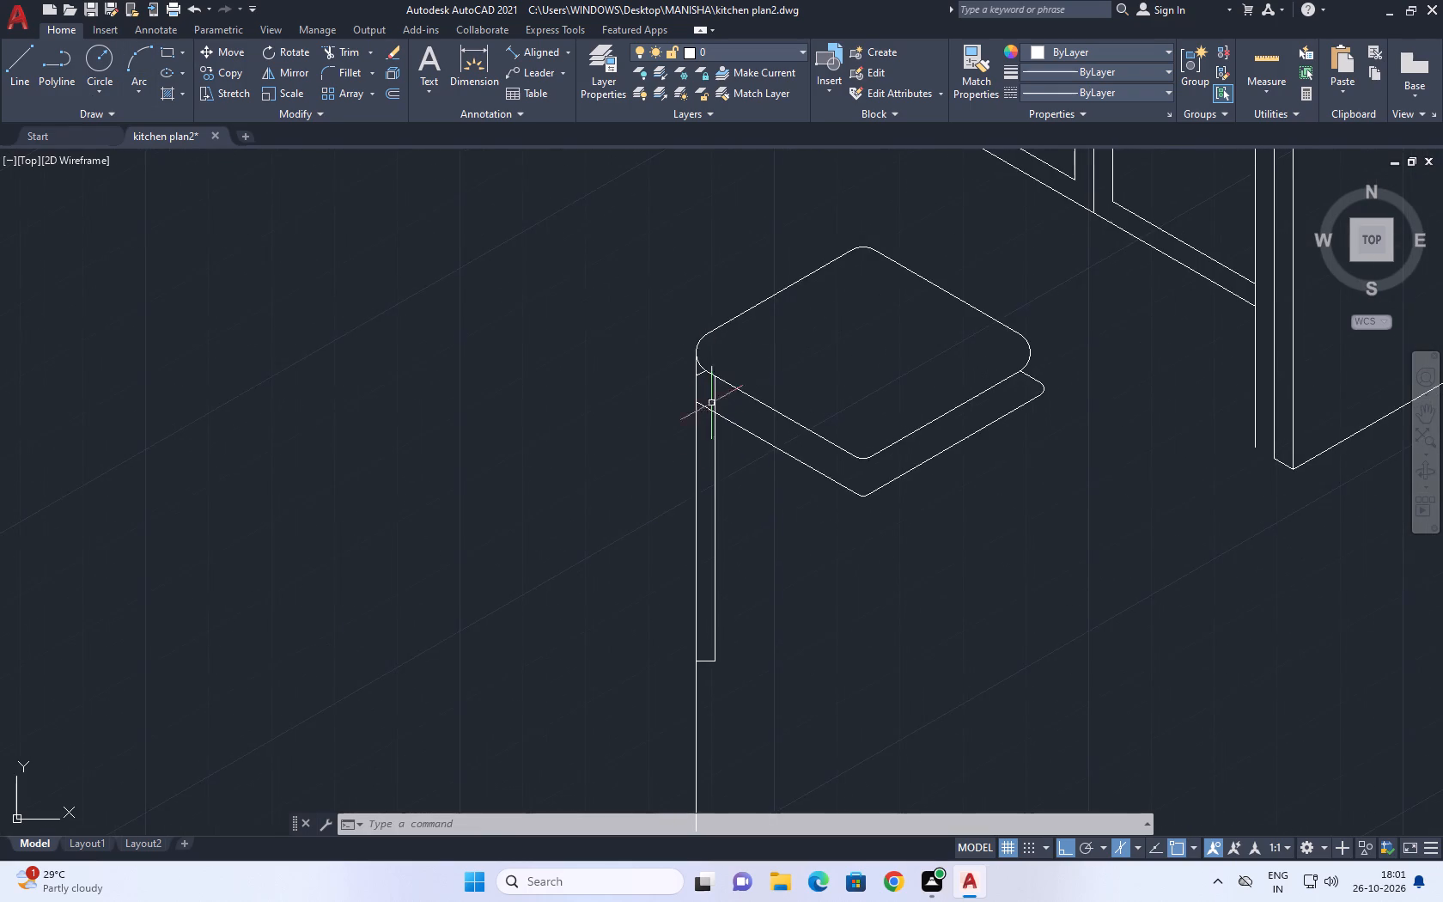
scroll(700, 374, "up", 2)
middle_click_drag(703, 429, 708, 506)
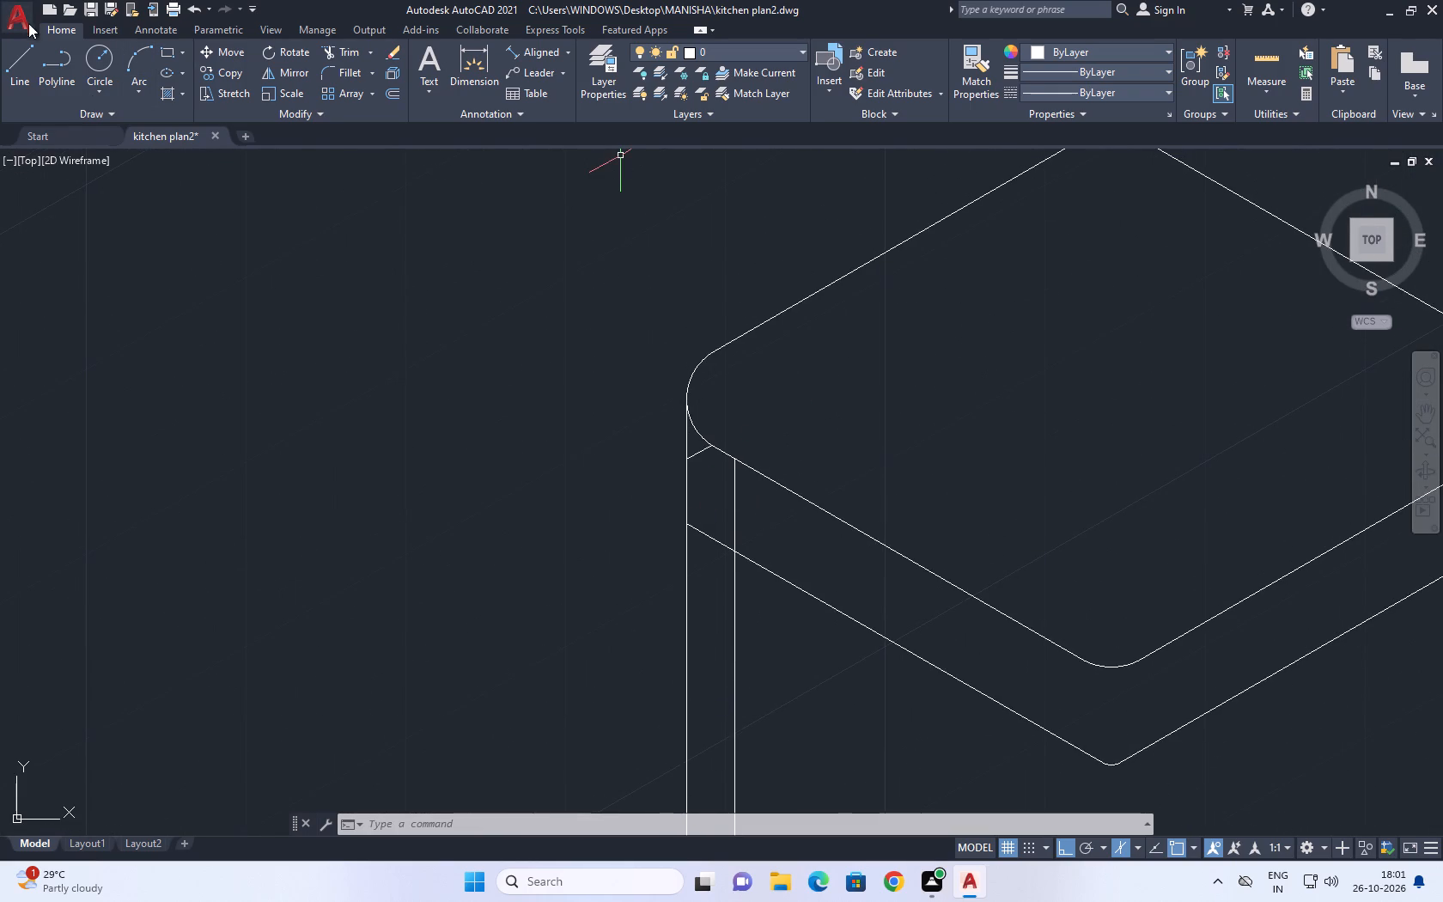
left_click(356, 52)
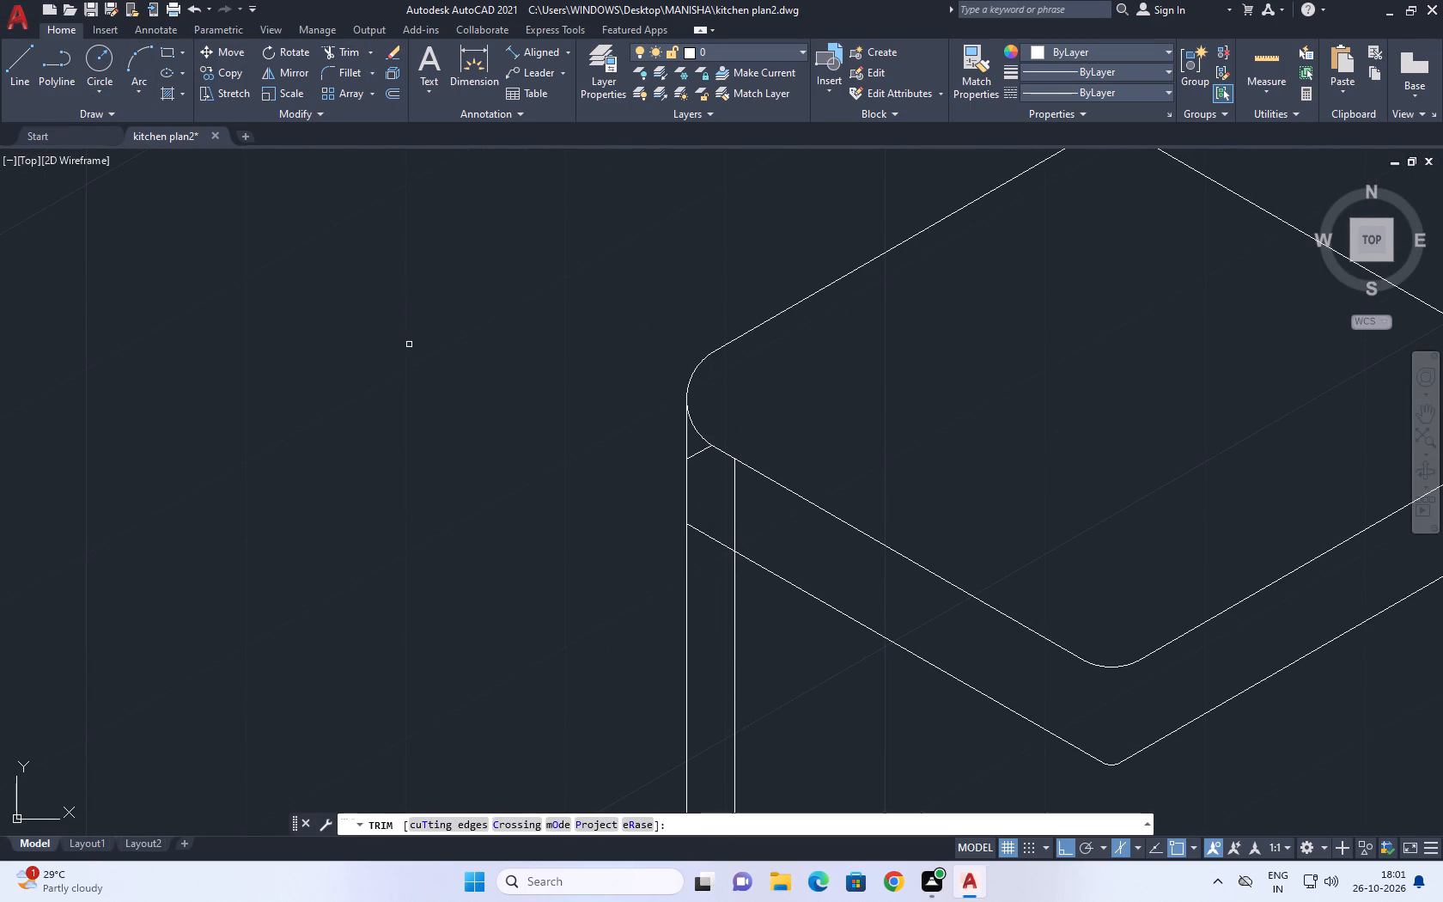
left_click(710, 505)
left_click(709, 556)
right_click(620, 411)
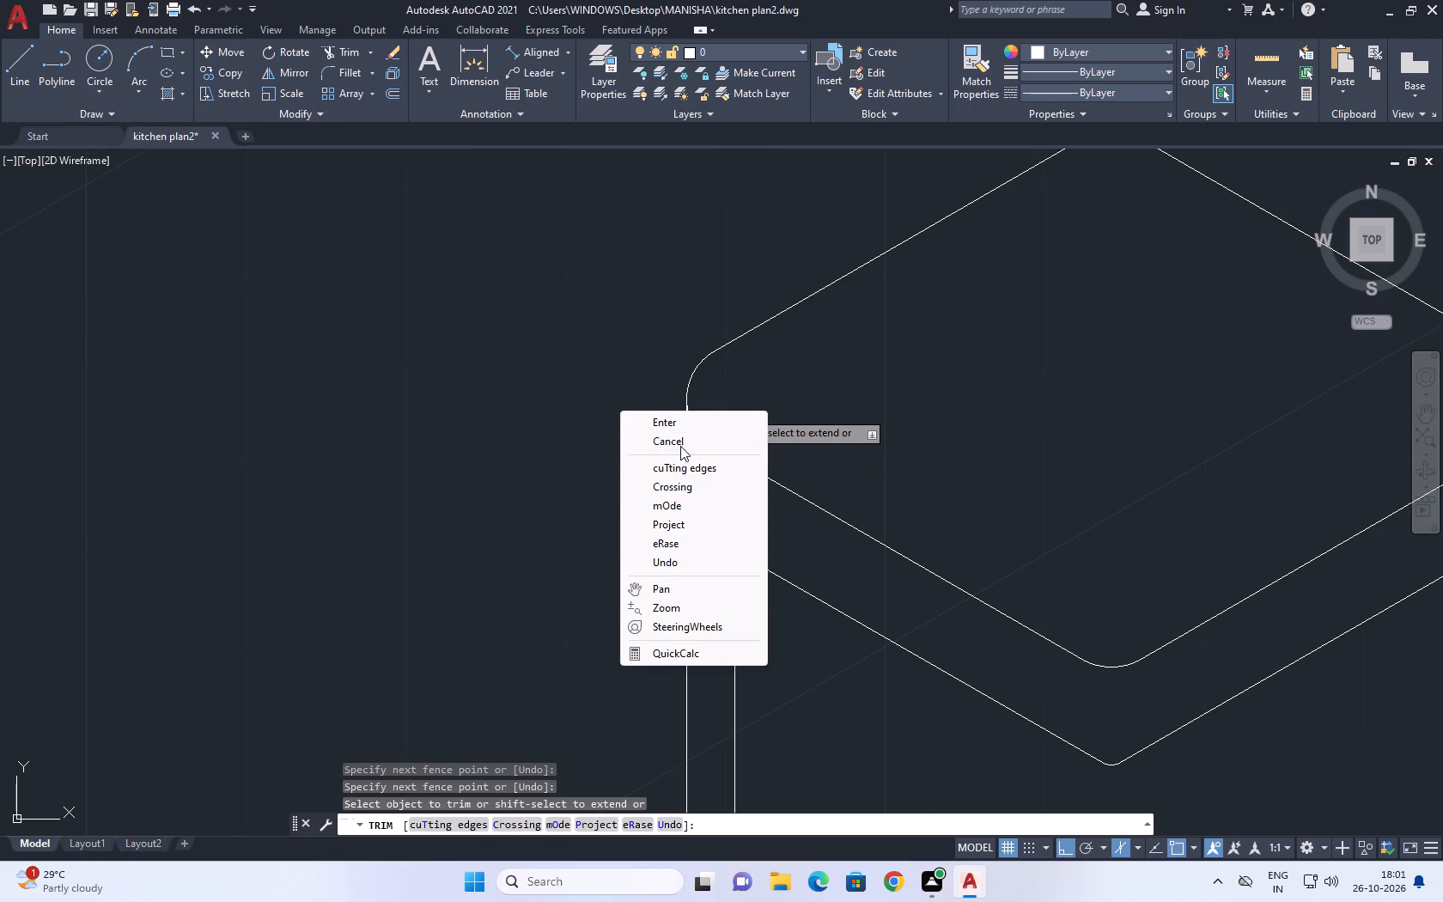
left_click(680, 443)
Copy the strip's outer vertical line 3 units along the front-left edge direction, using the left isoplane.
scroll(707, 533, "down", 3)
middle_click_drag(748, 618, 687, 445)
left_click(668, 569)
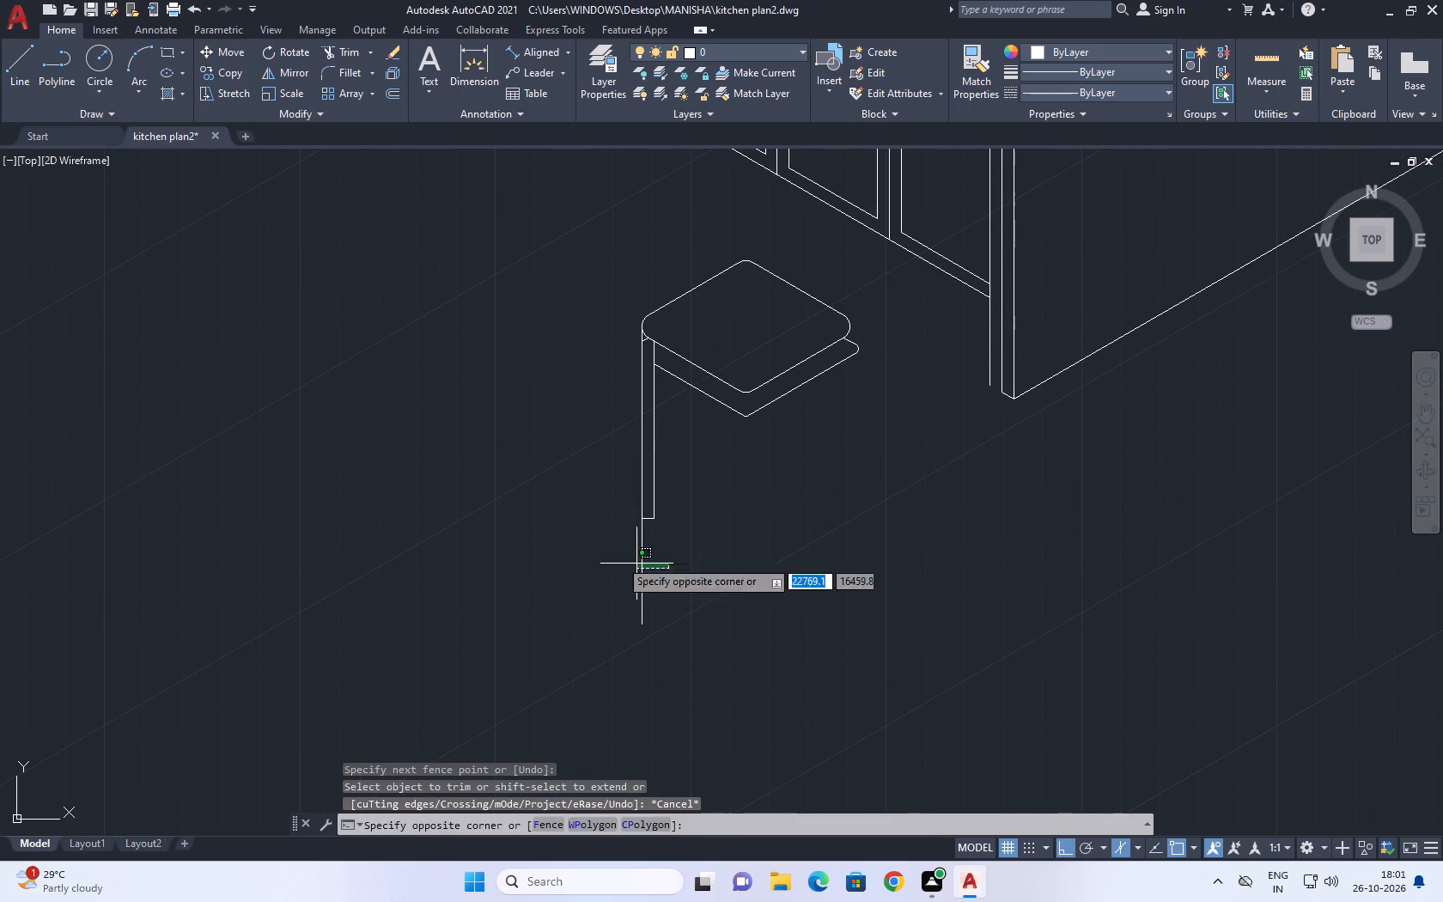
left_click(588, 555)
middle_click_drag(675, 579, 691, 621)
key("c")
key("o")
key("space")
left_click_drag(679, 635, 696, 634)
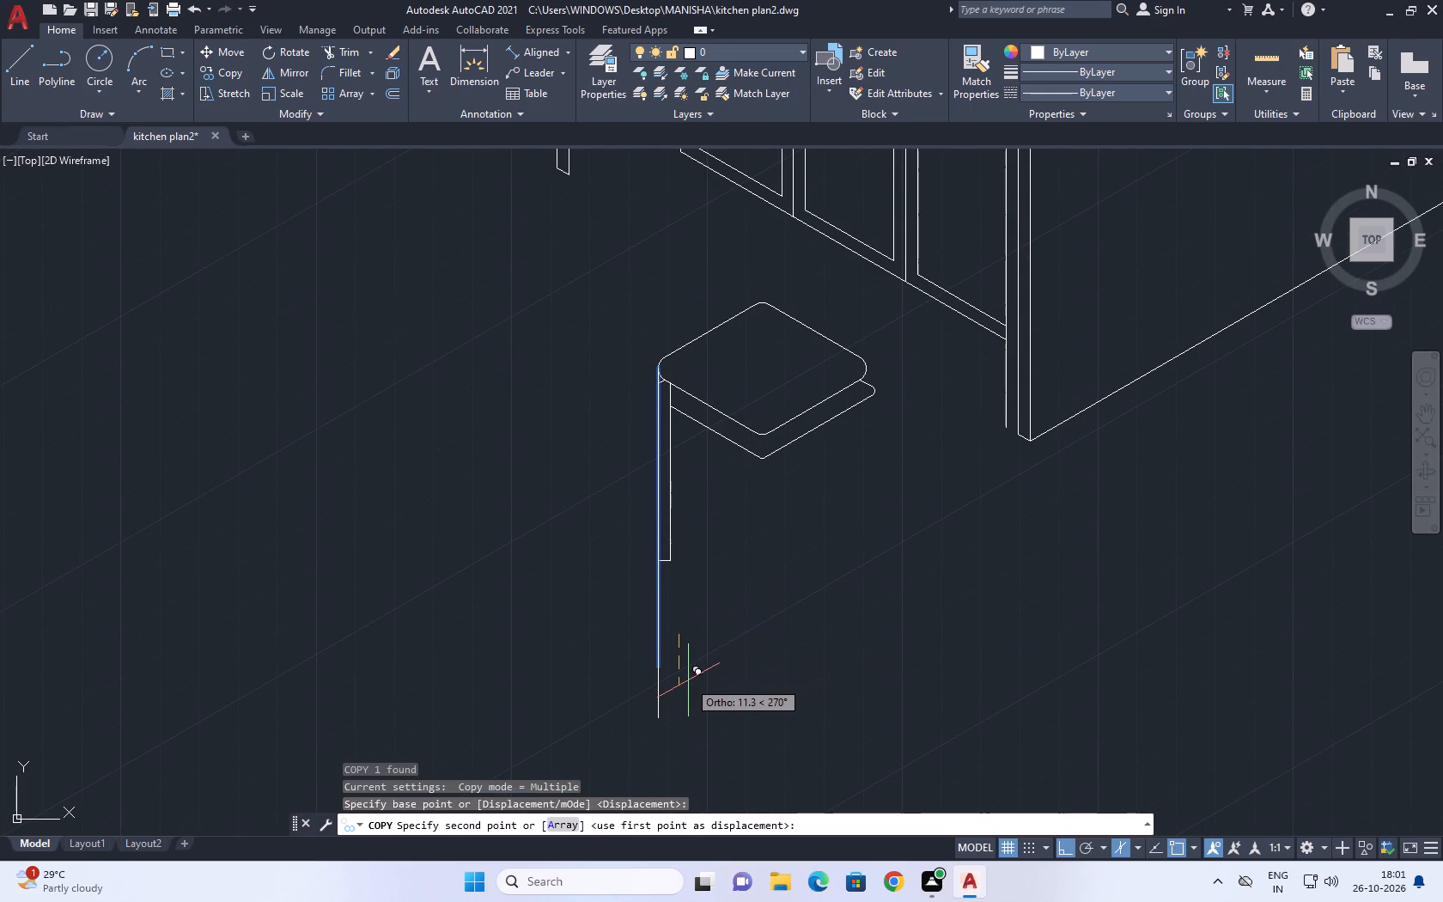
key("F5")
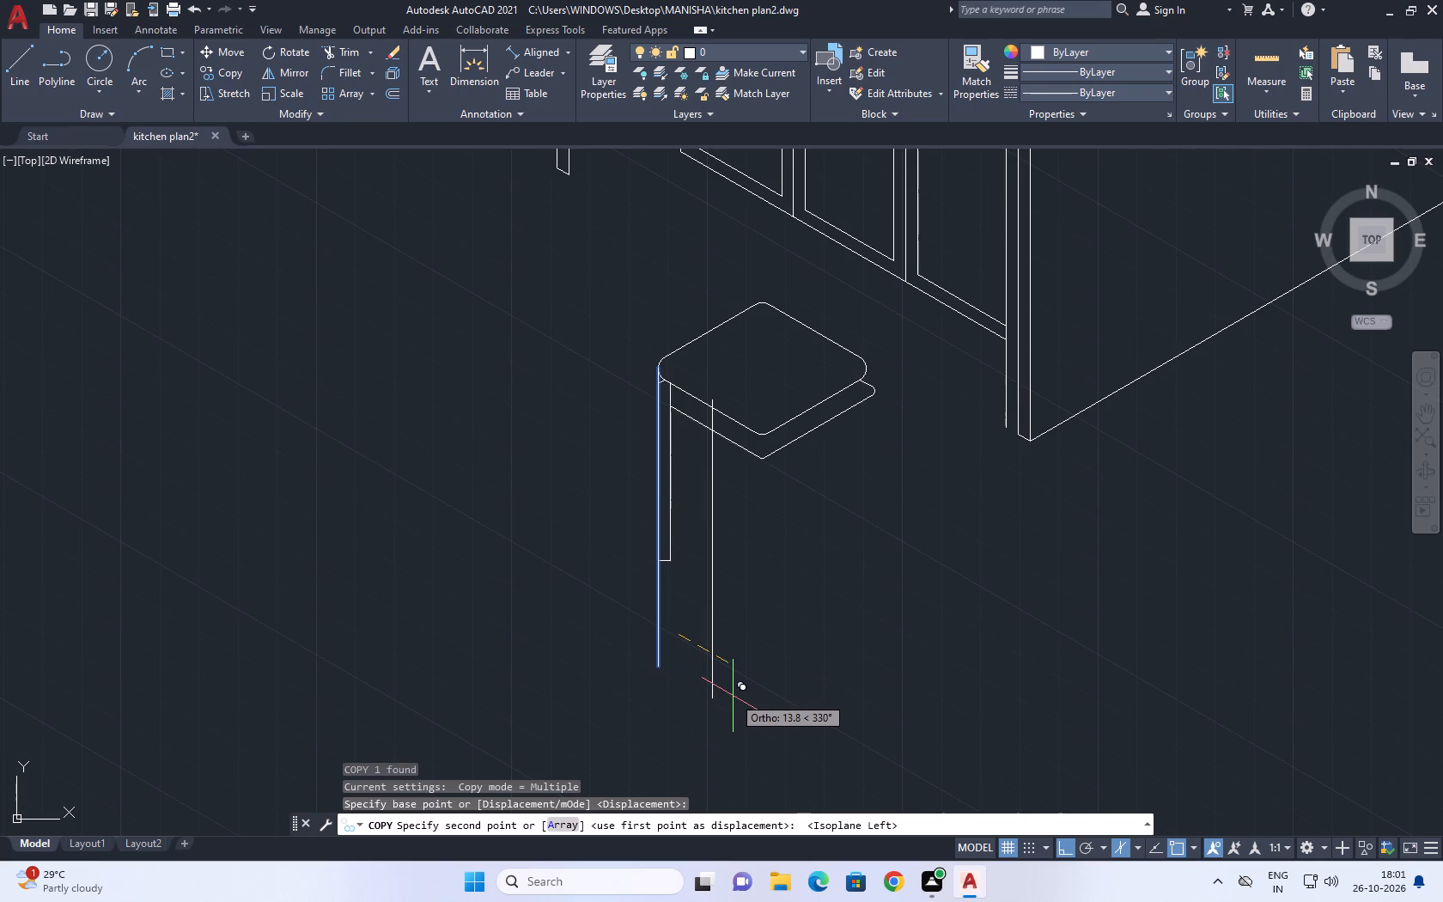
type("3")
key("space")
key("Escape")
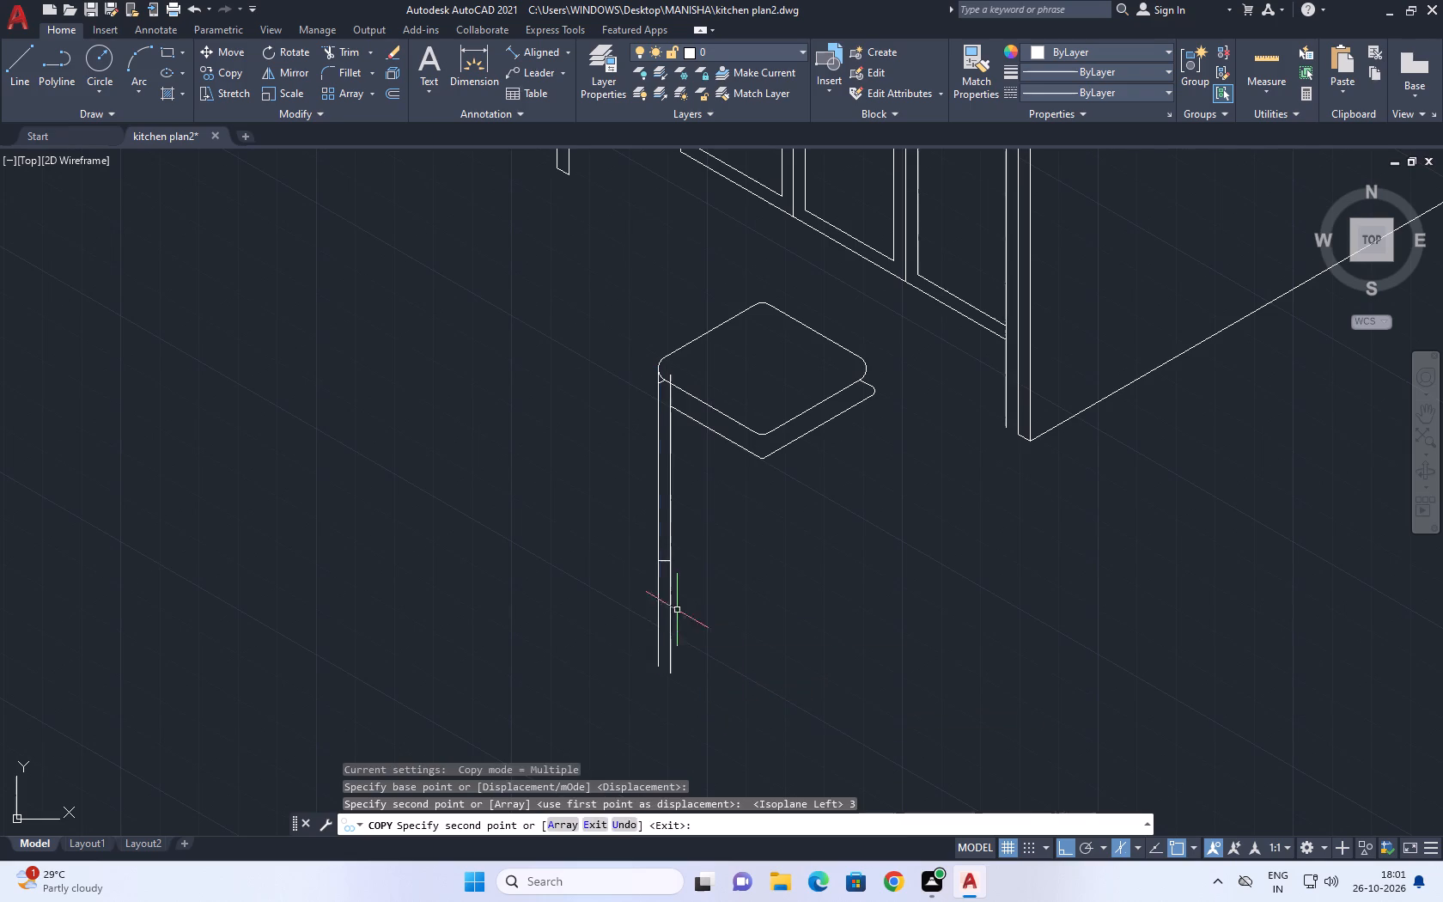
Shorten the copied vertical line by stretching its upper end down to the original inner line's lower end.
scroll(673, 385, "up", 3)
left_click(643, 435)
left_click_drag(634, 438, 626, 439)
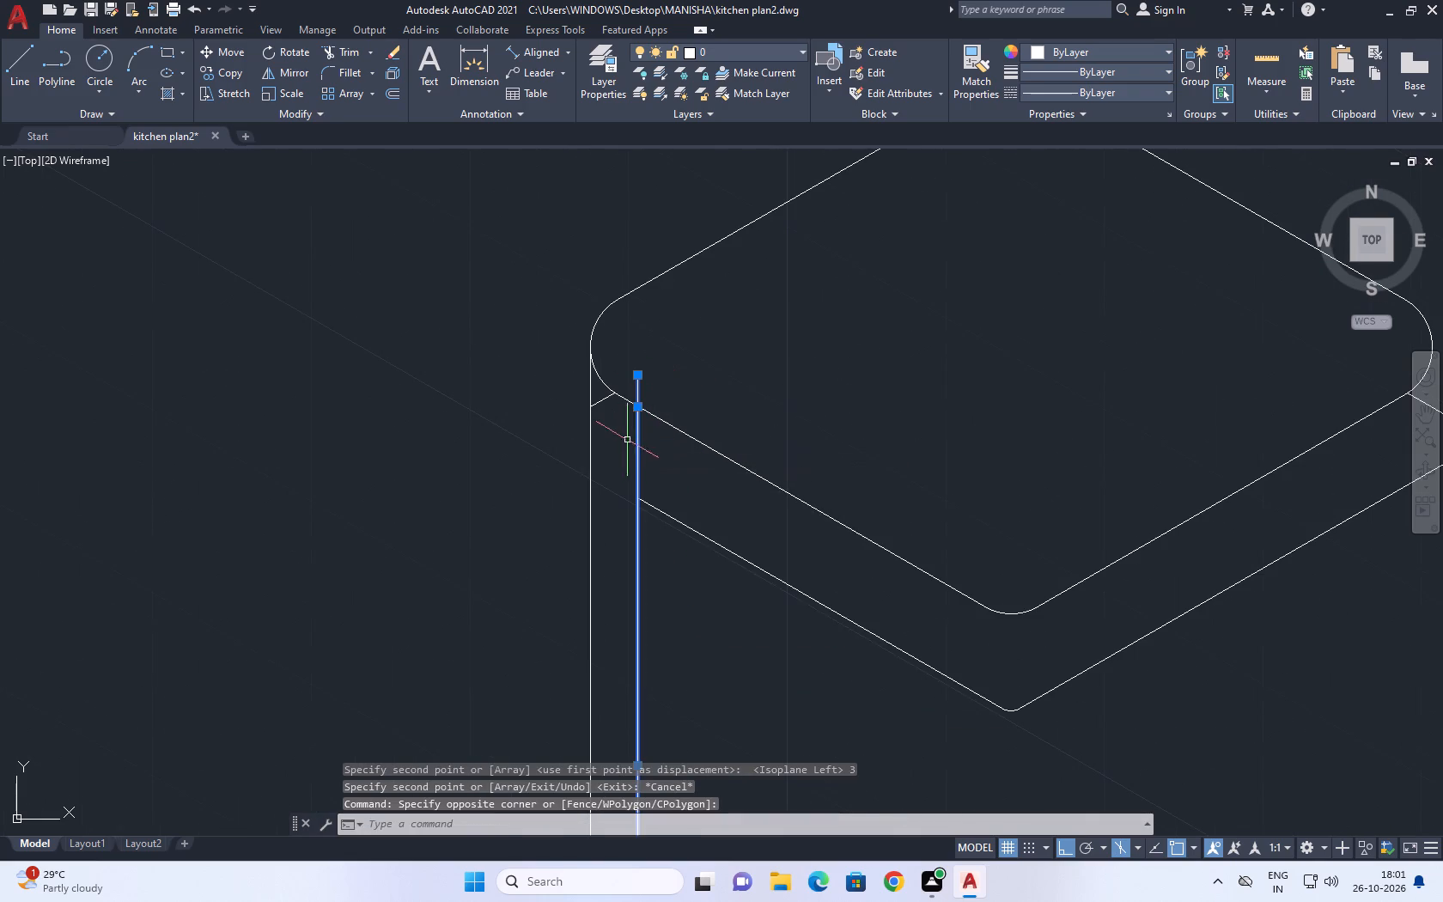
left_click(638, 374)
scroll(629, 493, "down", 2)
middle_click_drag(635, 622, 672, 406)
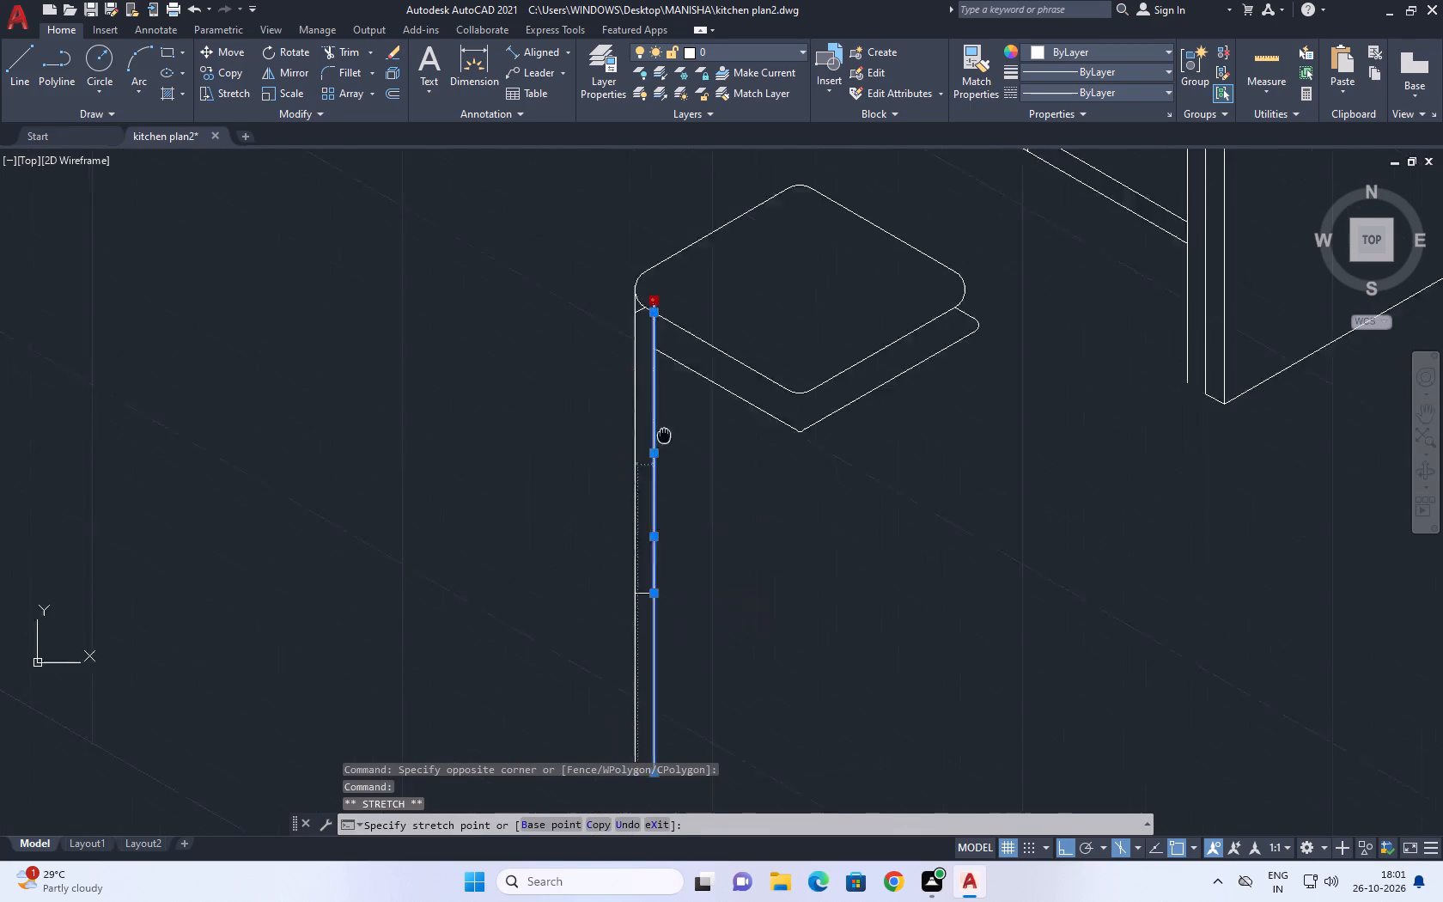
middle_click_drag(672, 406, 677, 371)
left_click(676, 492)
key("Escape")
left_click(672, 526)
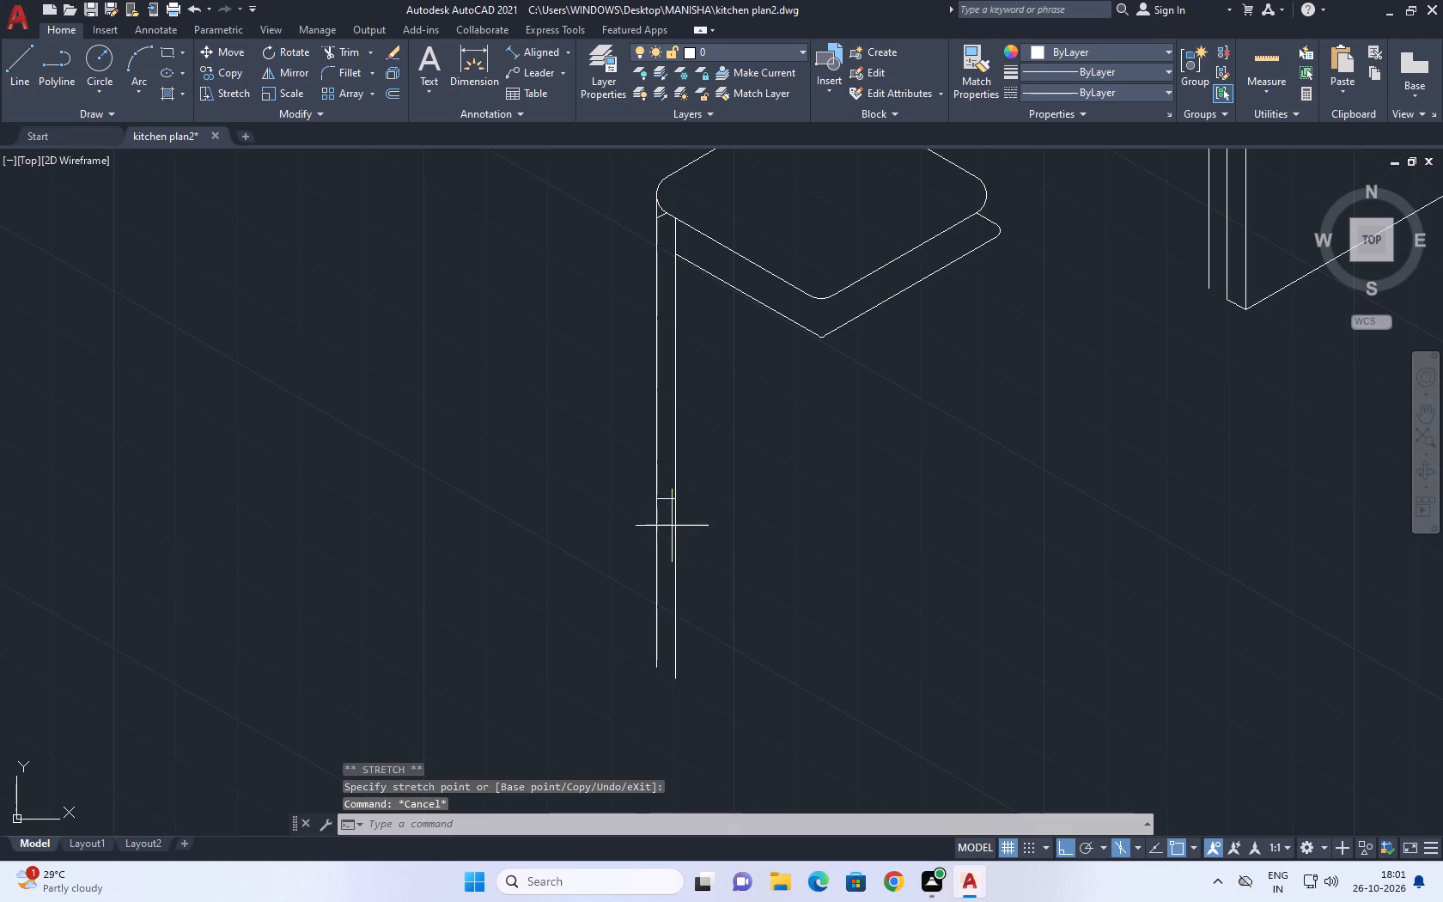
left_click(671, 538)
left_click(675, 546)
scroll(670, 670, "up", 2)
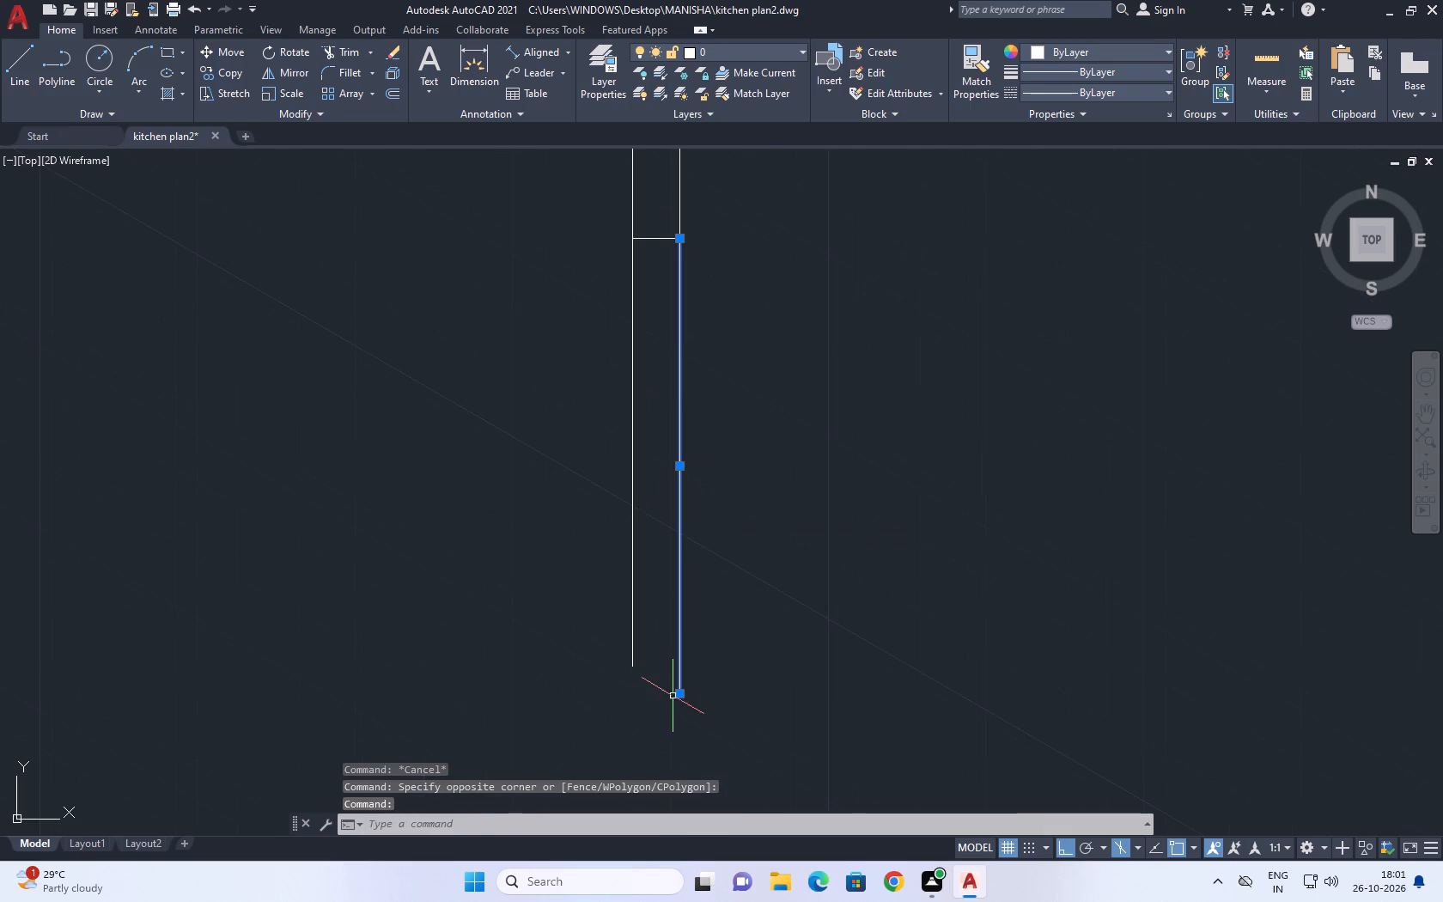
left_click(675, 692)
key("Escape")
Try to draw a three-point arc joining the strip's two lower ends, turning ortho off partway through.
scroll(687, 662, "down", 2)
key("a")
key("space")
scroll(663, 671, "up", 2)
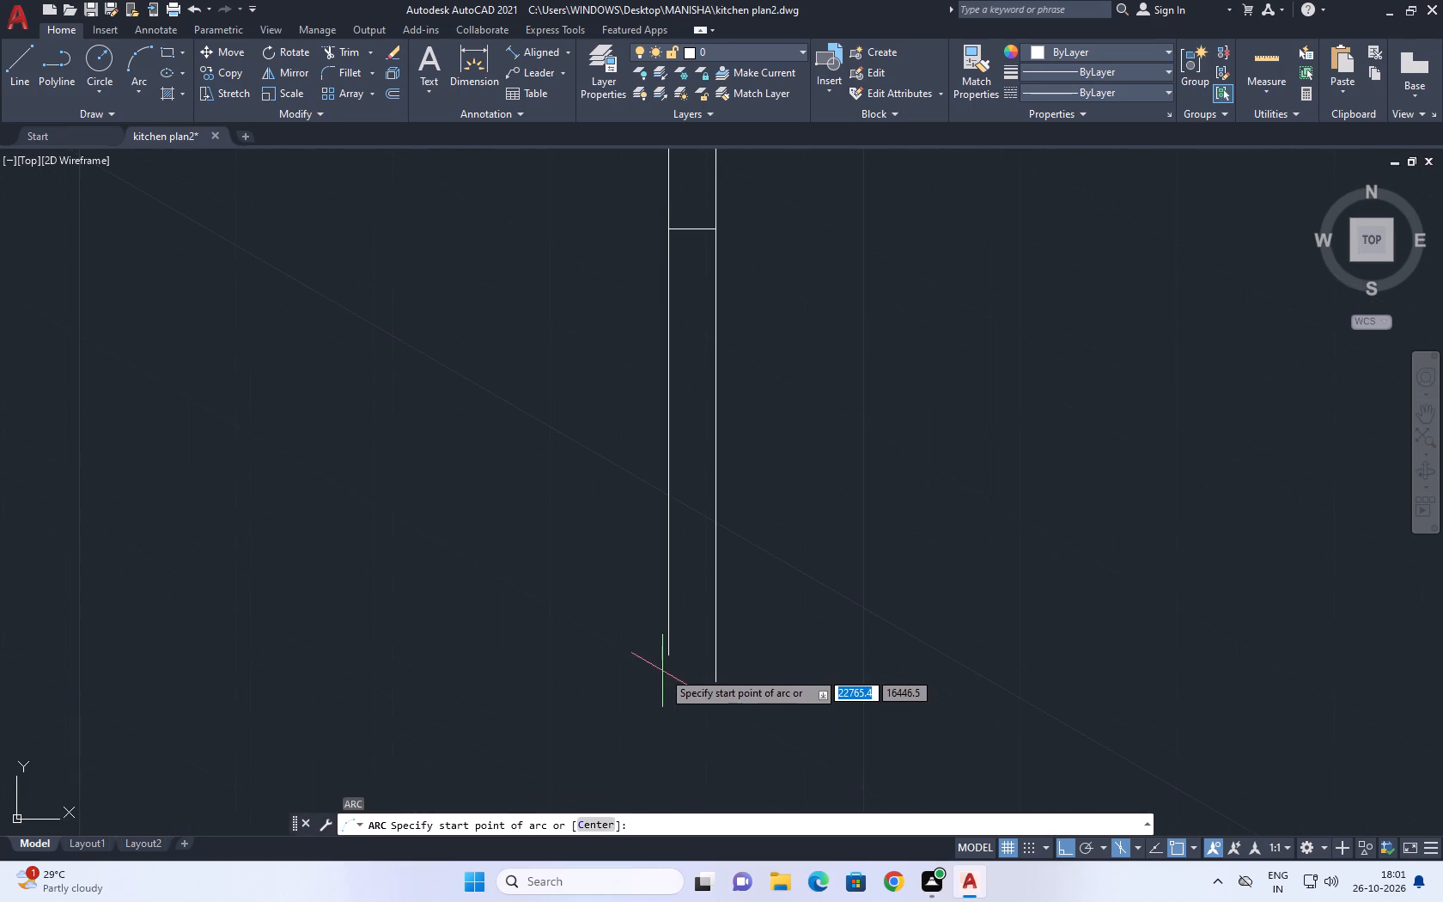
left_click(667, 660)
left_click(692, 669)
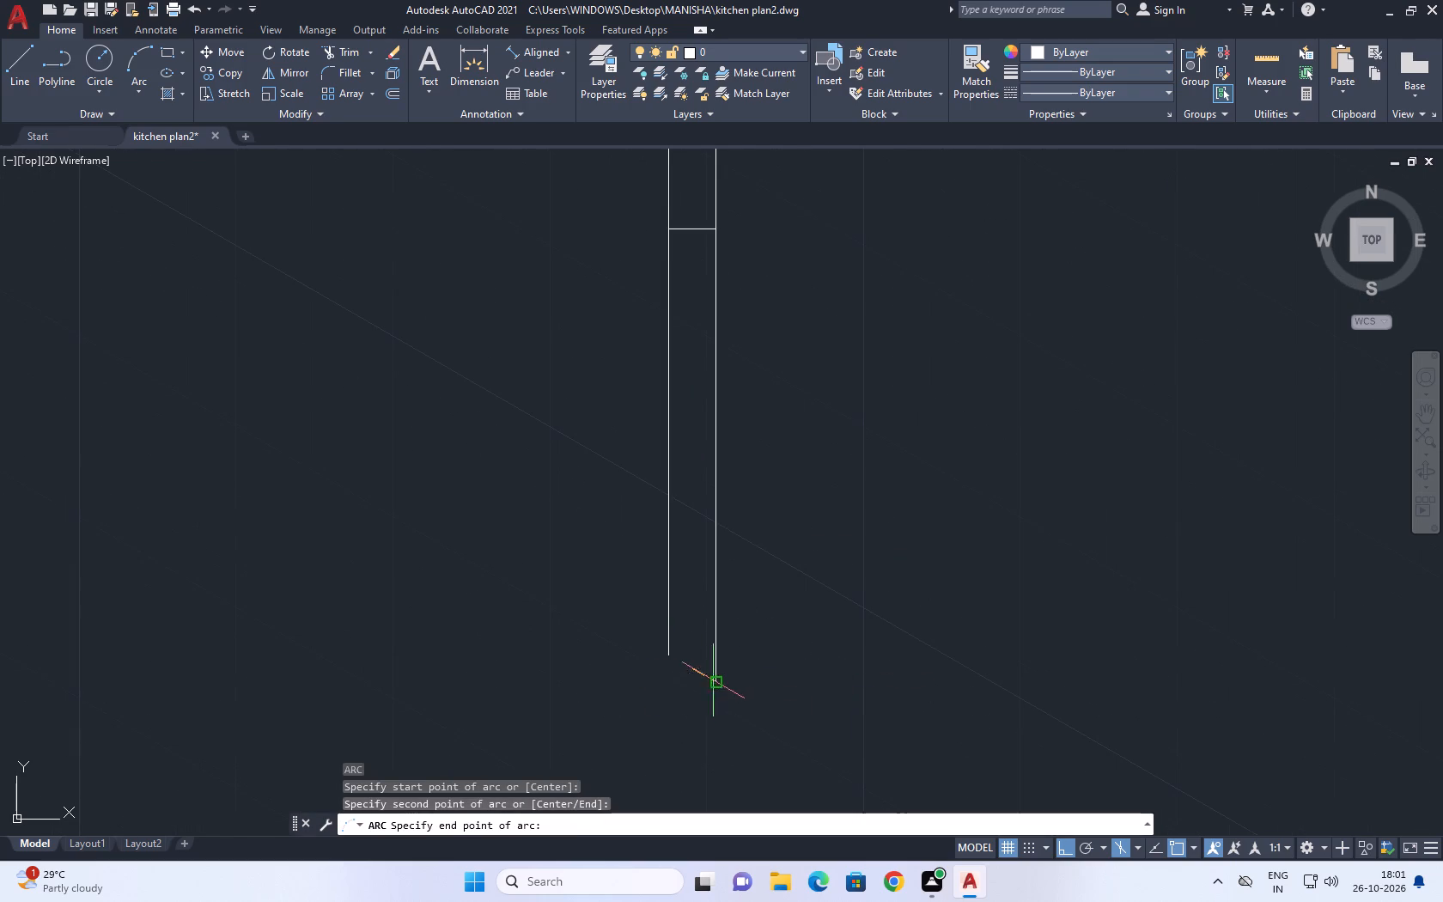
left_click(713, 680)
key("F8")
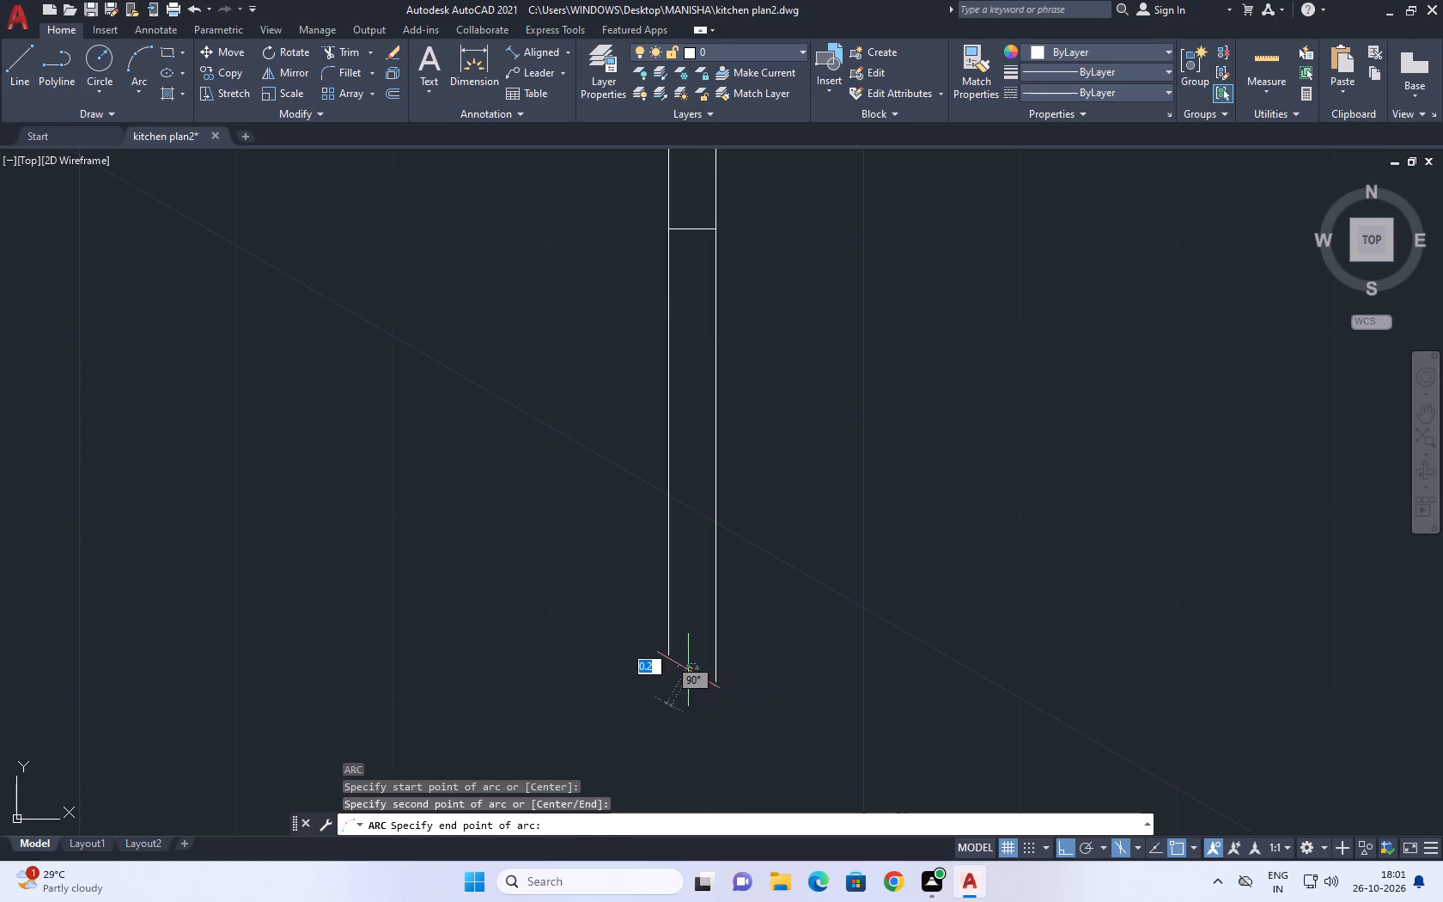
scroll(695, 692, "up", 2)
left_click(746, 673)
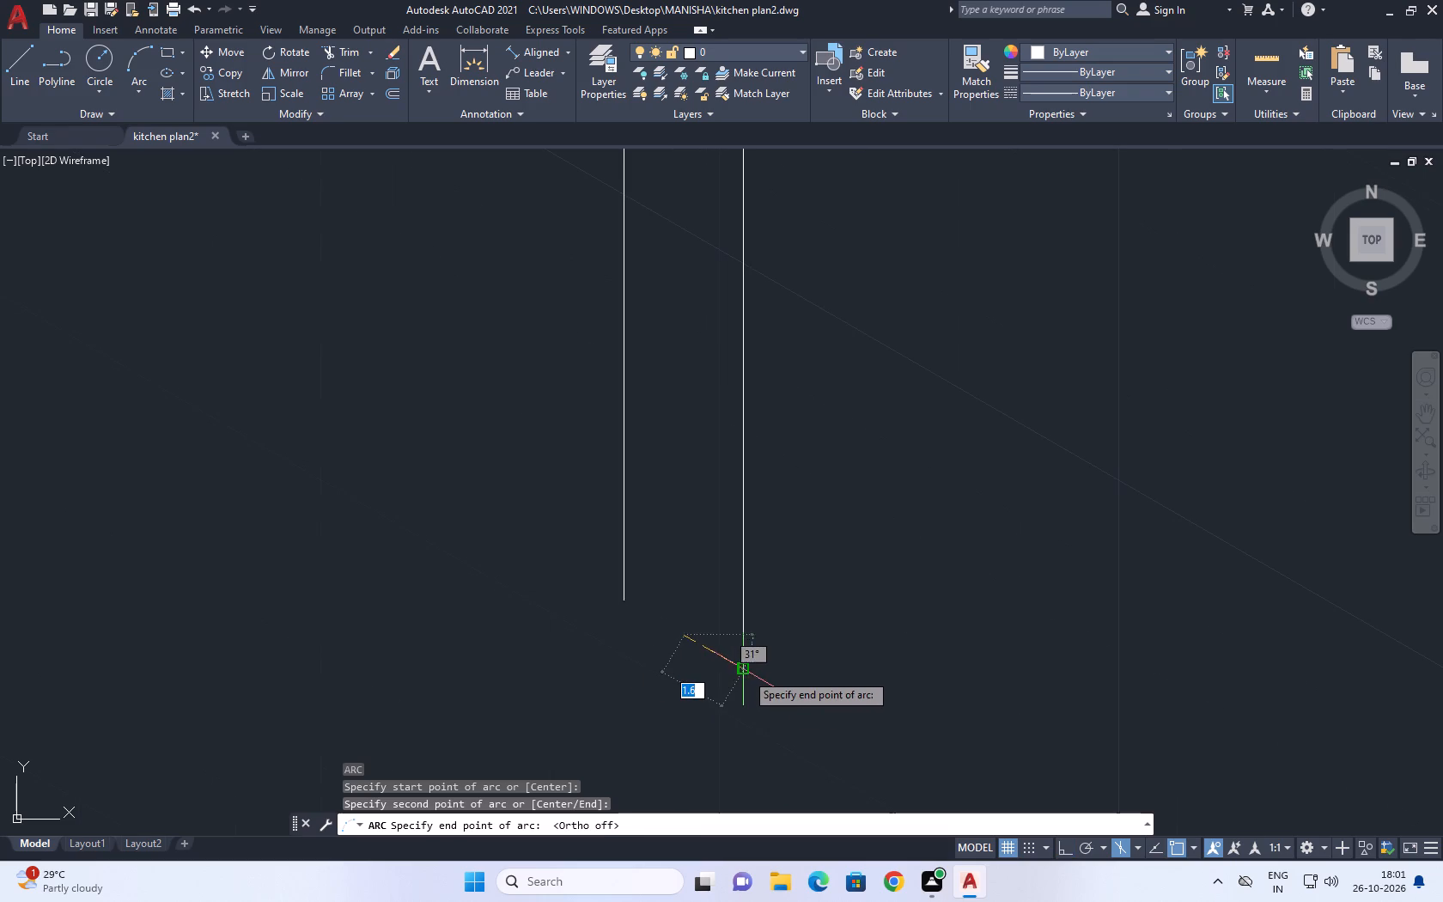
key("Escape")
Draw a downward-bulging three-point arc from the strip's inner line's lower end to the outer line's lower end.
key("space")
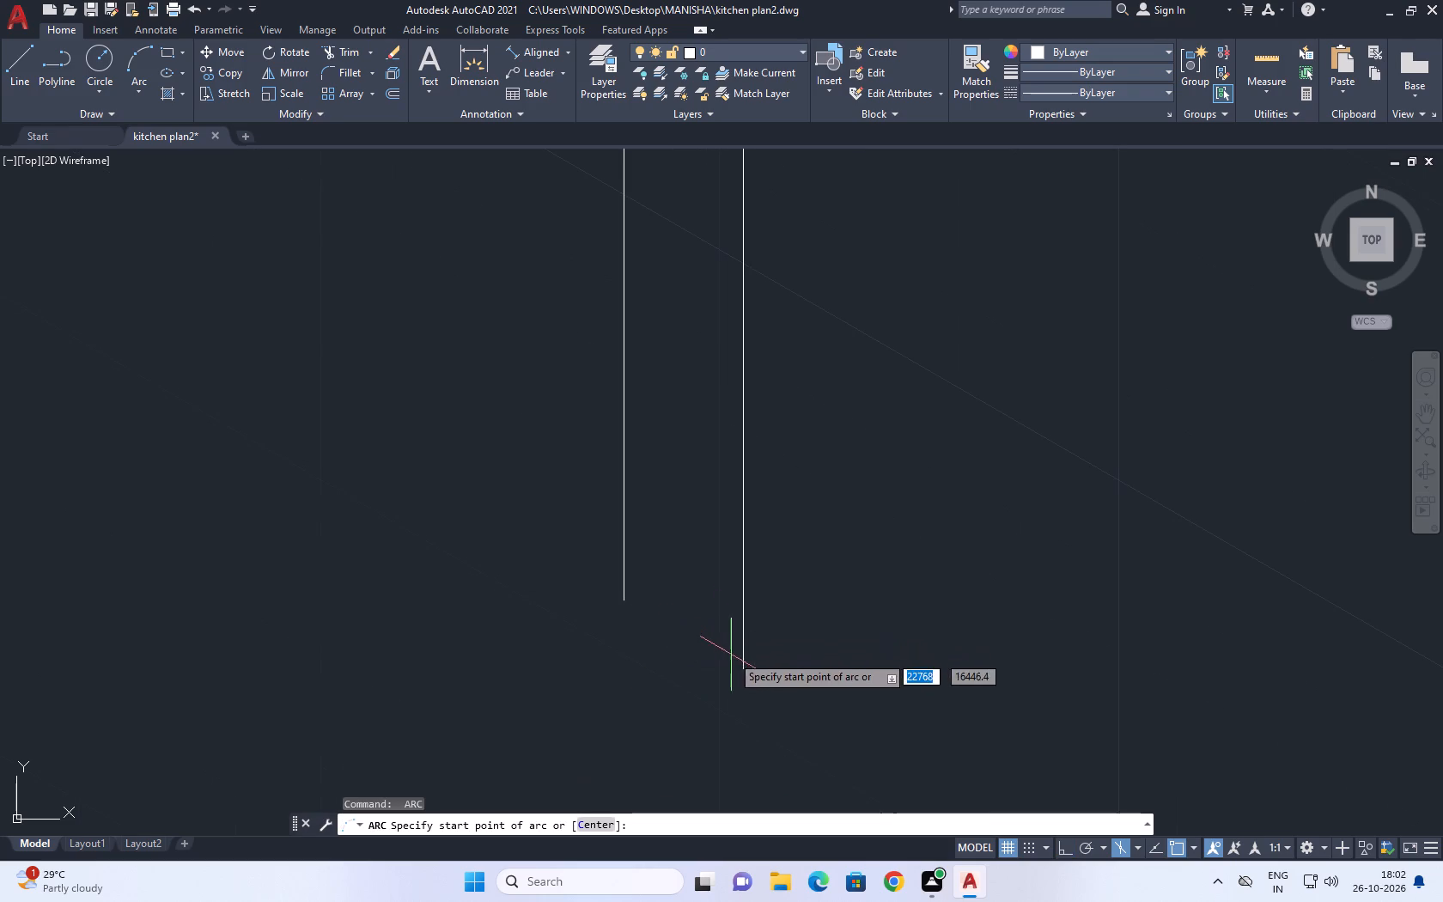
left_click(744, 673)
left_click(685, 681)
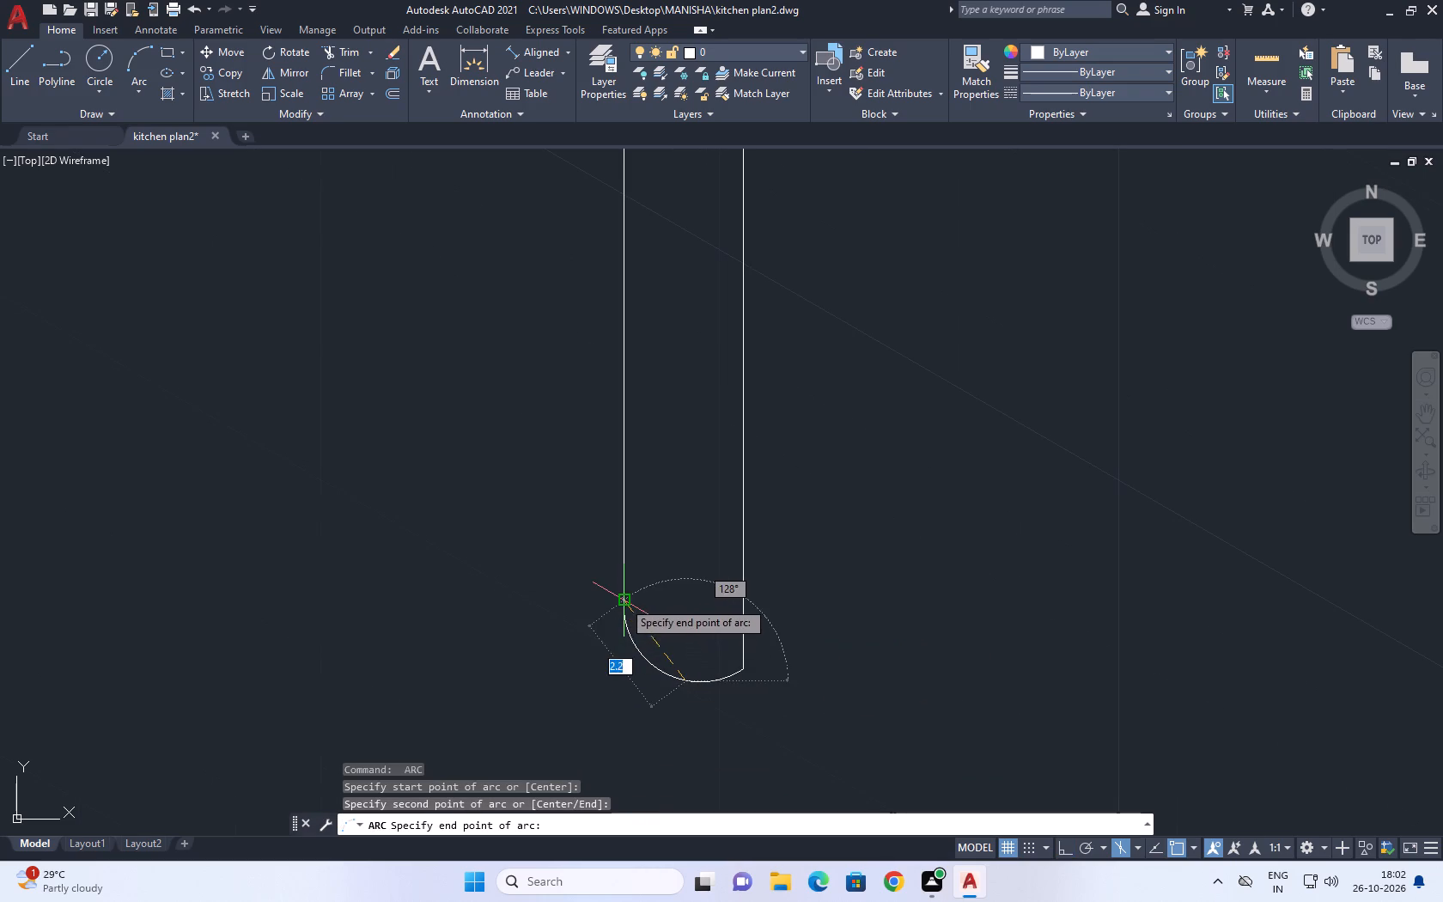
left_click(622, 600)
Reshape the strip's bottom arc by moving its midpoint inward toward the inner vertical line.
left_click(682, 667)
left_click(672, 681)
scroll(739, 677, "up", 1)
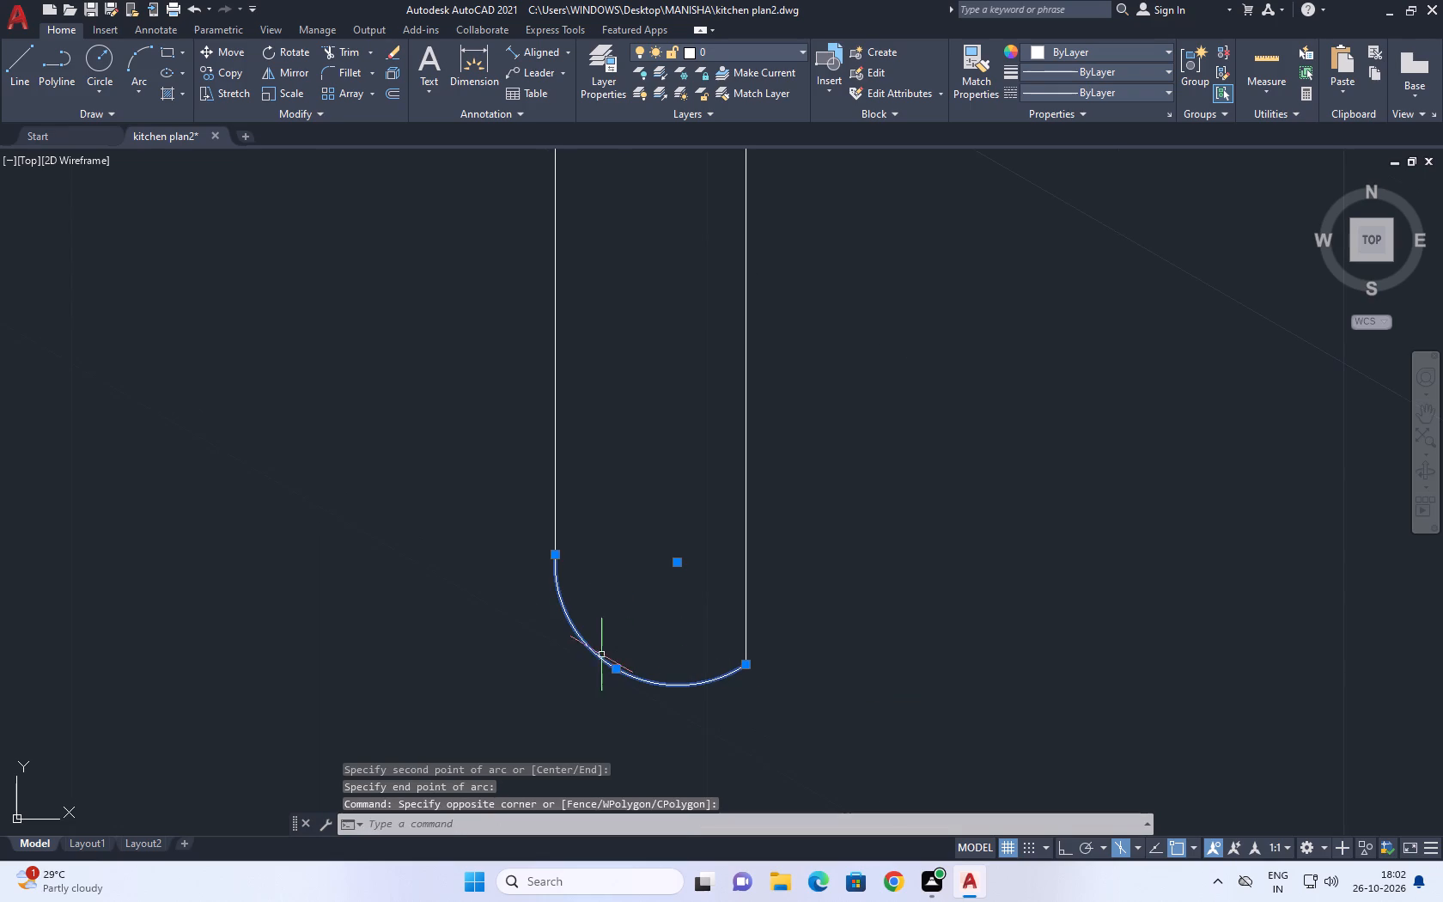
left_click(619, 666)
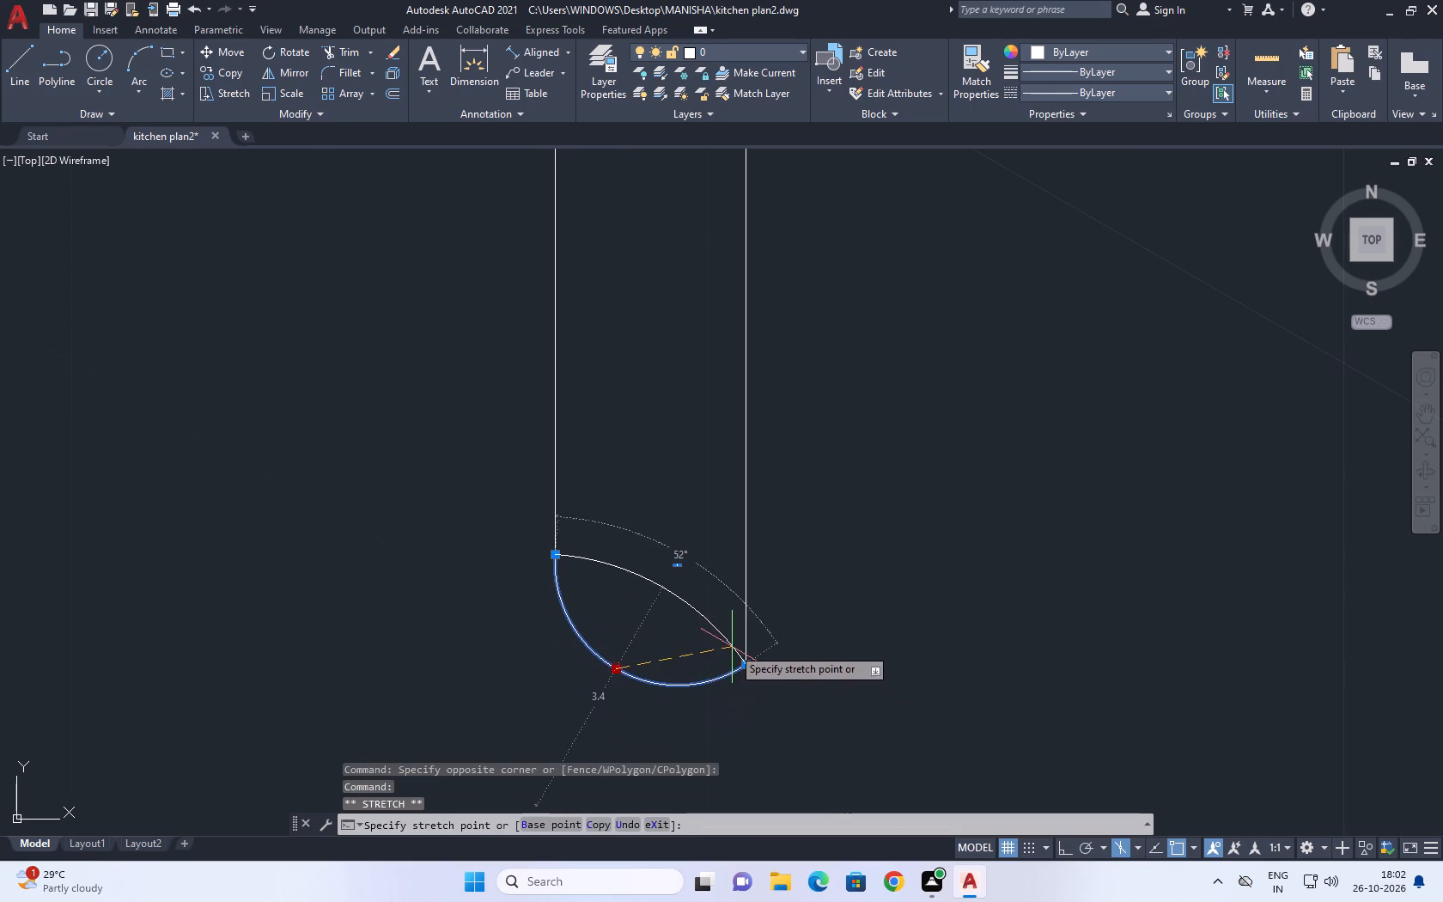
left_click(702, 664)
key("Escape")
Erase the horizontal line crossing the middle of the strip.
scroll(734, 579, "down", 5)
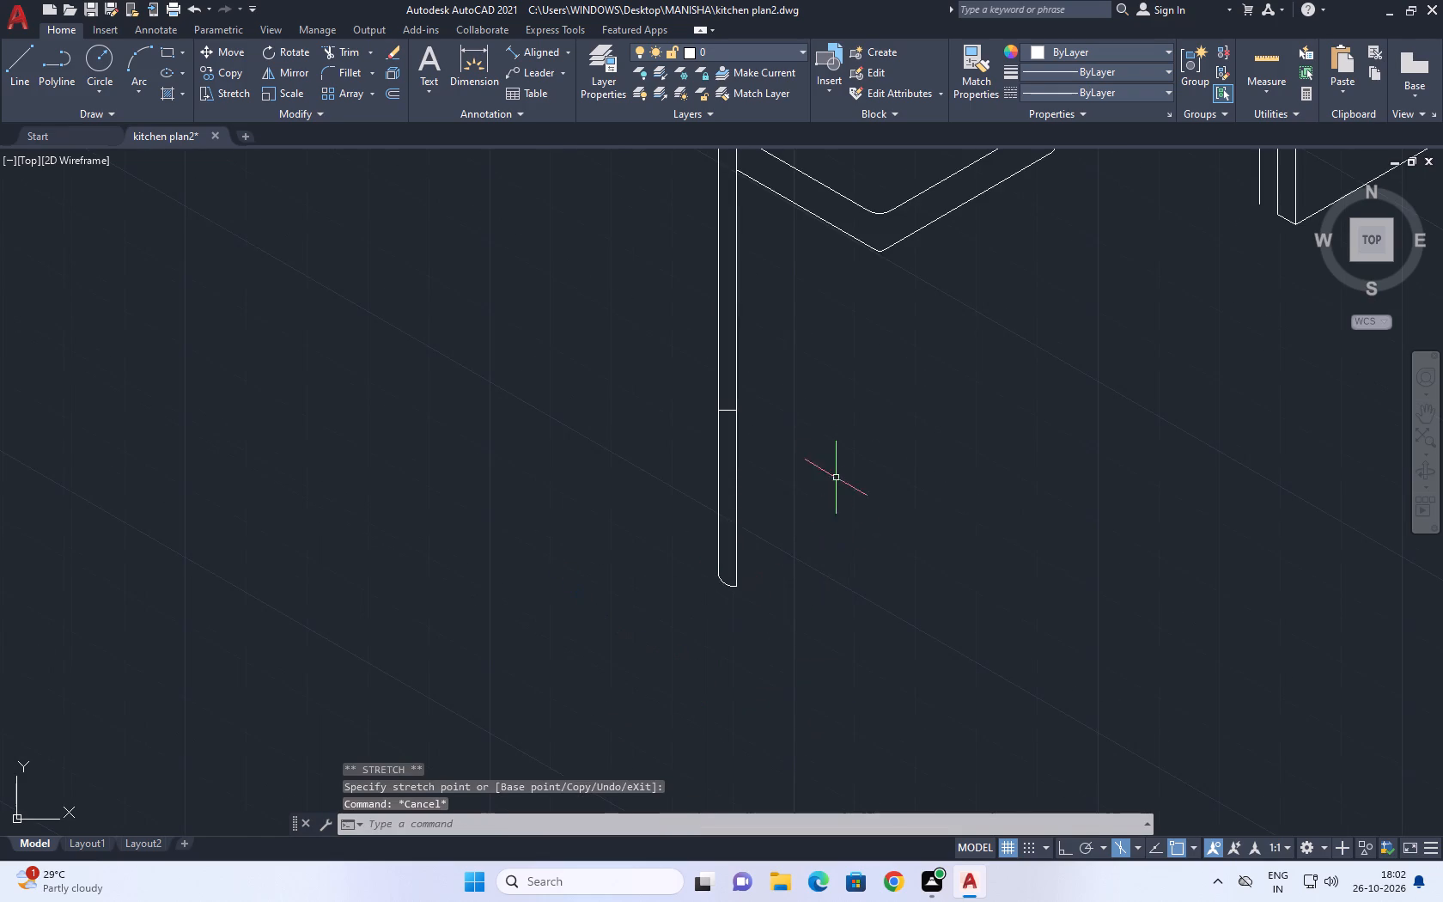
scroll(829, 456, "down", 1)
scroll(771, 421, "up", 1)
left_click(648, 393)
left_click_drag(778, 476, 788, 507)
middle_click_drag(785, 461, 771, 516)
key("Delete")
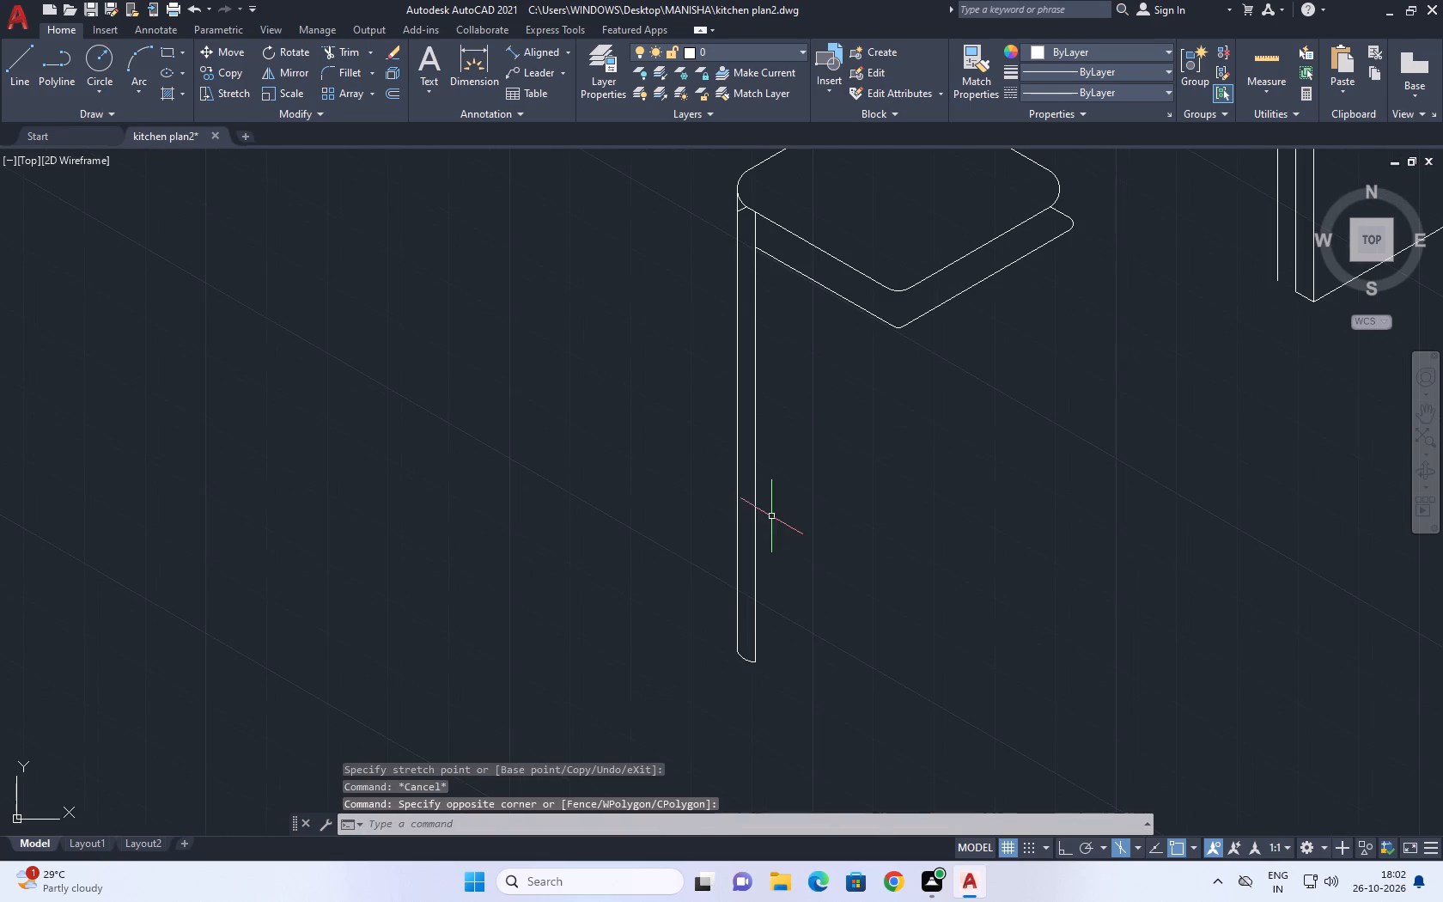
Erase the upper part of the strip's inner vertical line together with the short stub below the top's left corner.
left_click(668, 189)
left_click(832, 582)
key("Delete")
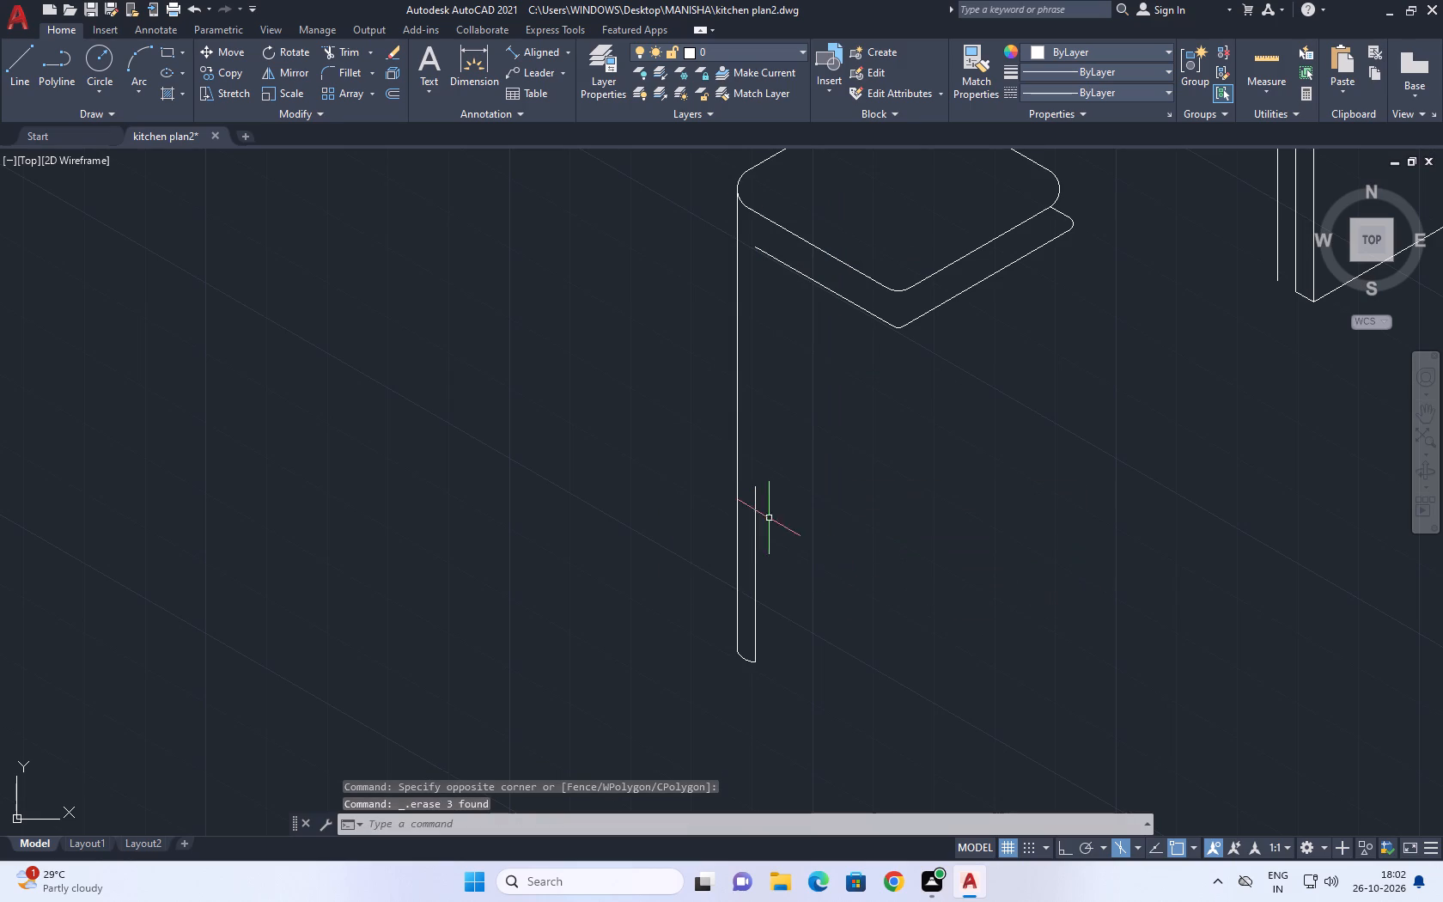
Draw a line from the remaining inner vertical segment's upper end to the top face's front-left edge.
middle_click_drag(769, 476, 765, 564)
key("l")
key("space")
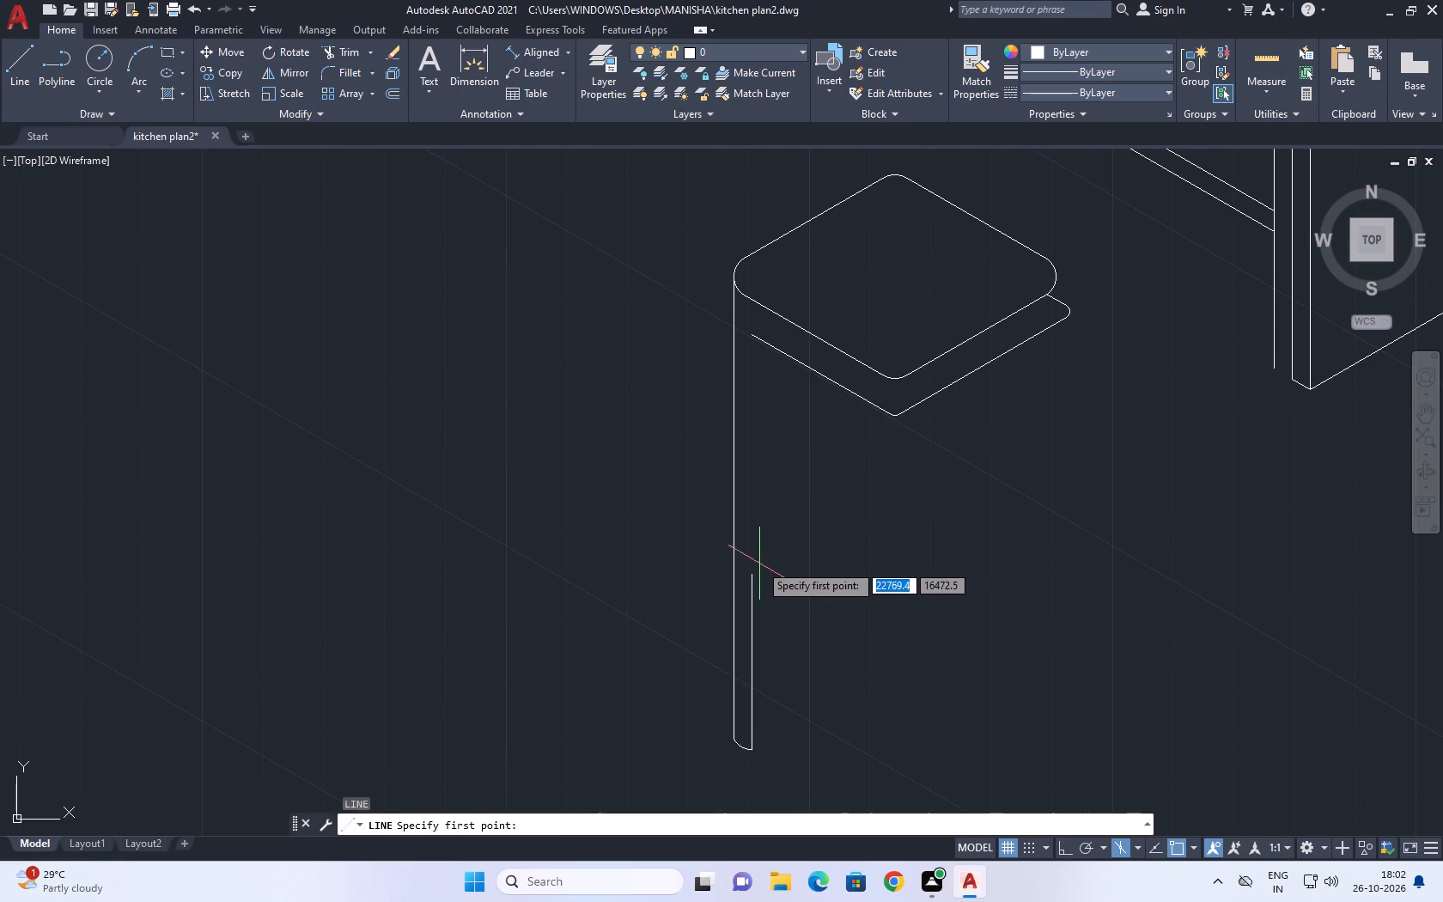
left_click(753, 578)
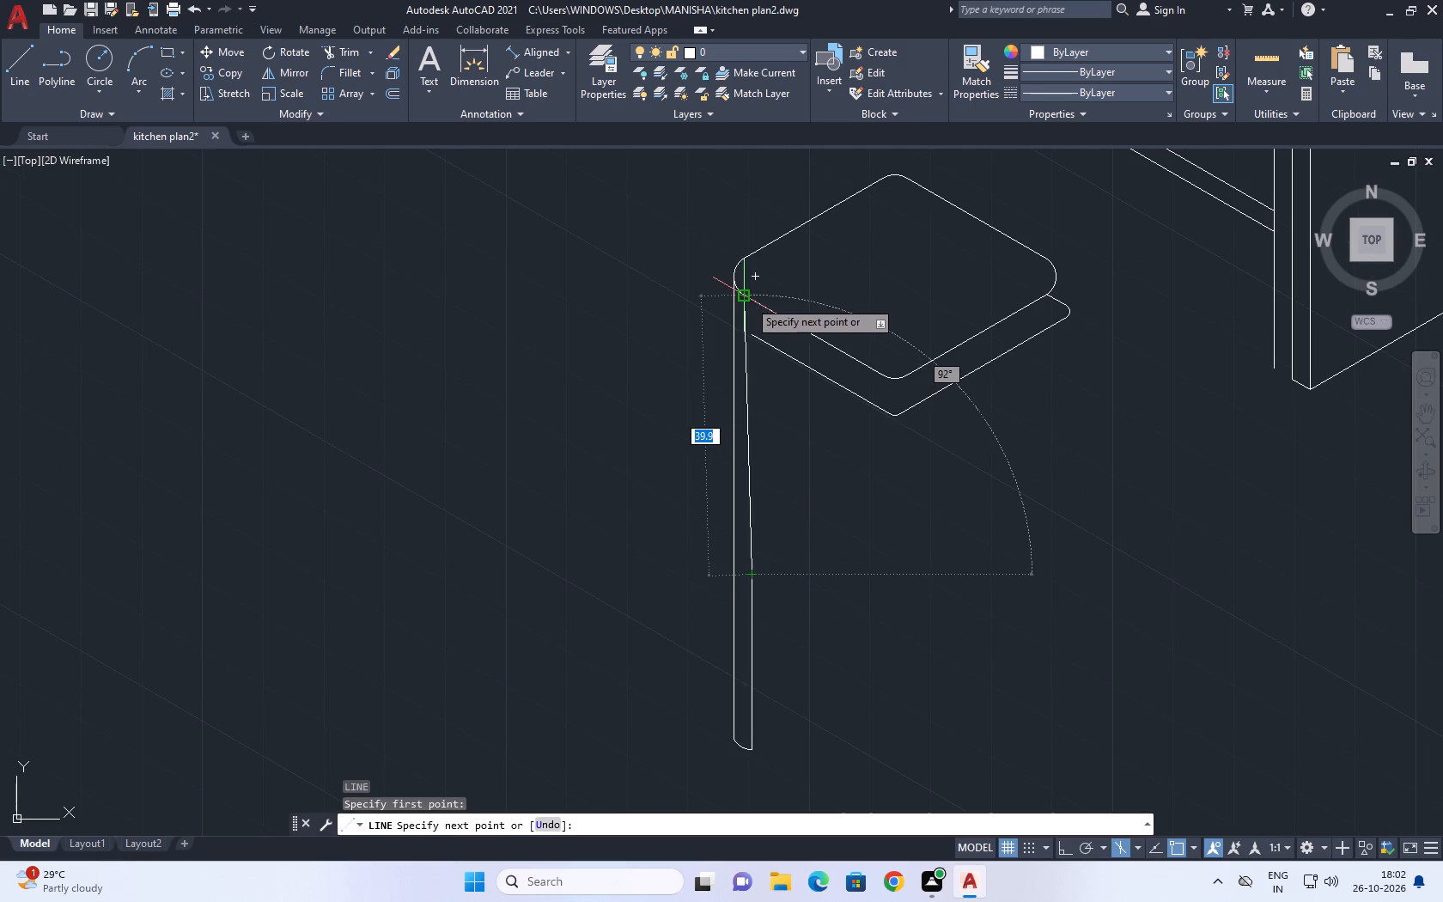
left_click(752, 302)
key("Escape")
Copy the left leg from its inner line's upper end to the right end of the top face's rounded front corner.
middle_click_drag(898, 481, 831, 467)
scroll(831, 467, "down", 2)
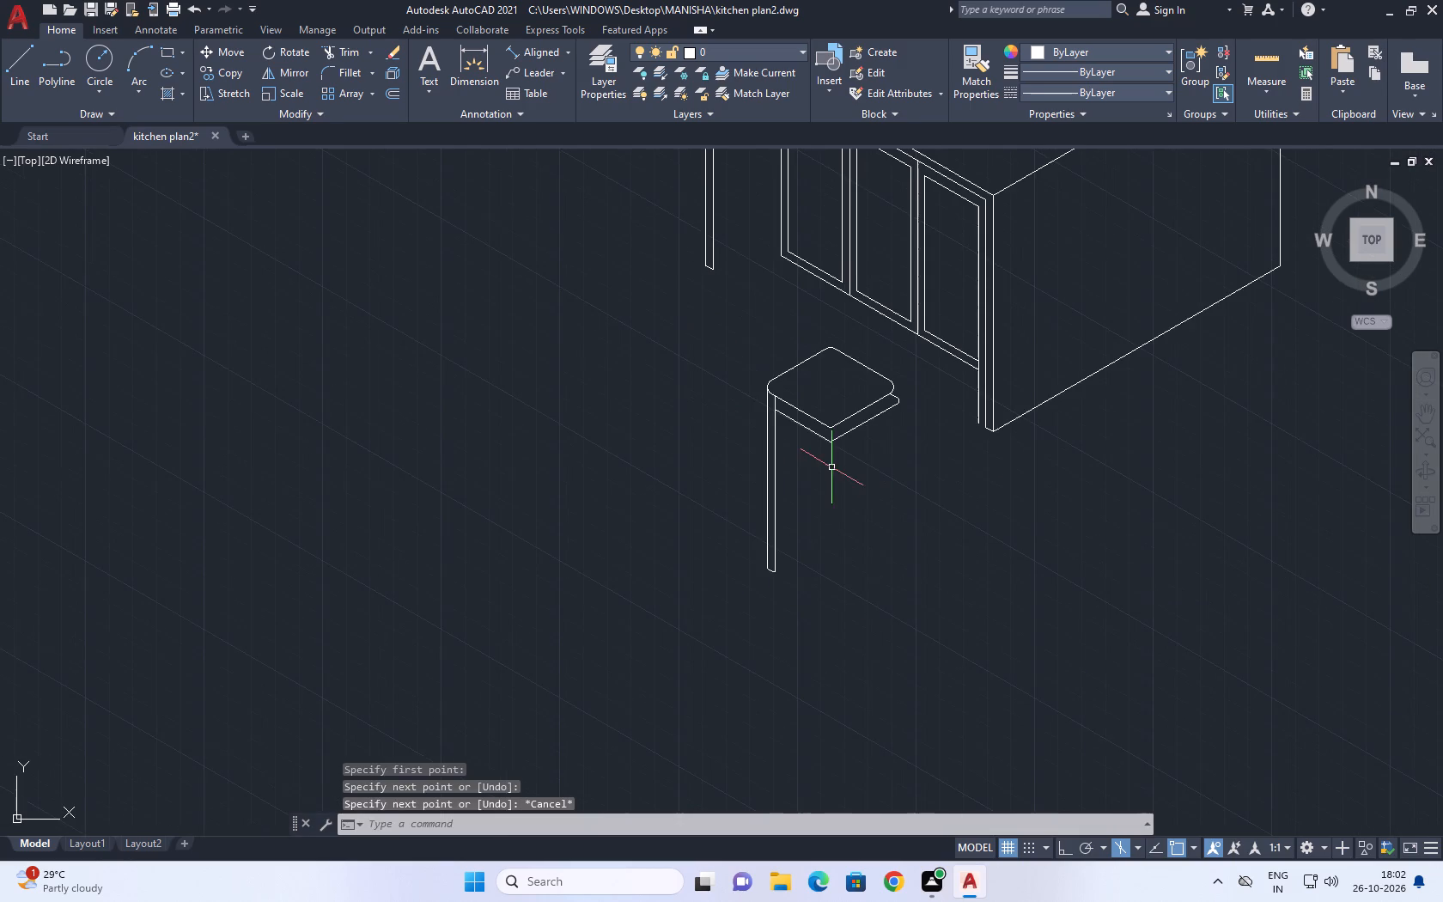
middle_click_drag(844, 486, 816, 447)
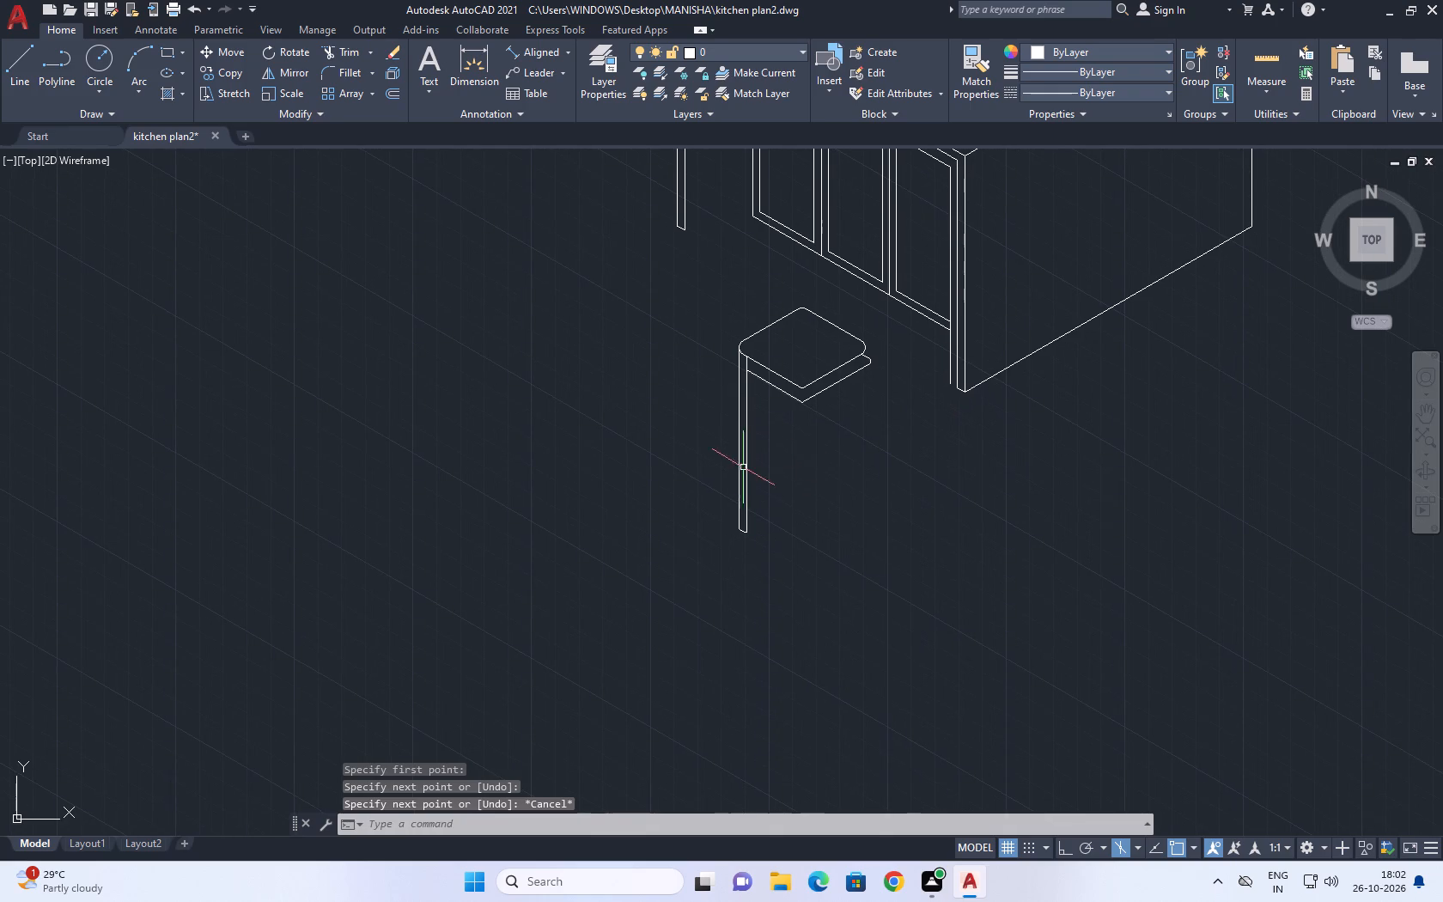
left_click(780, 448)
left_click_drag(694, 563, 694, 570)
middle_click_drag(771, 469, 738, 524)
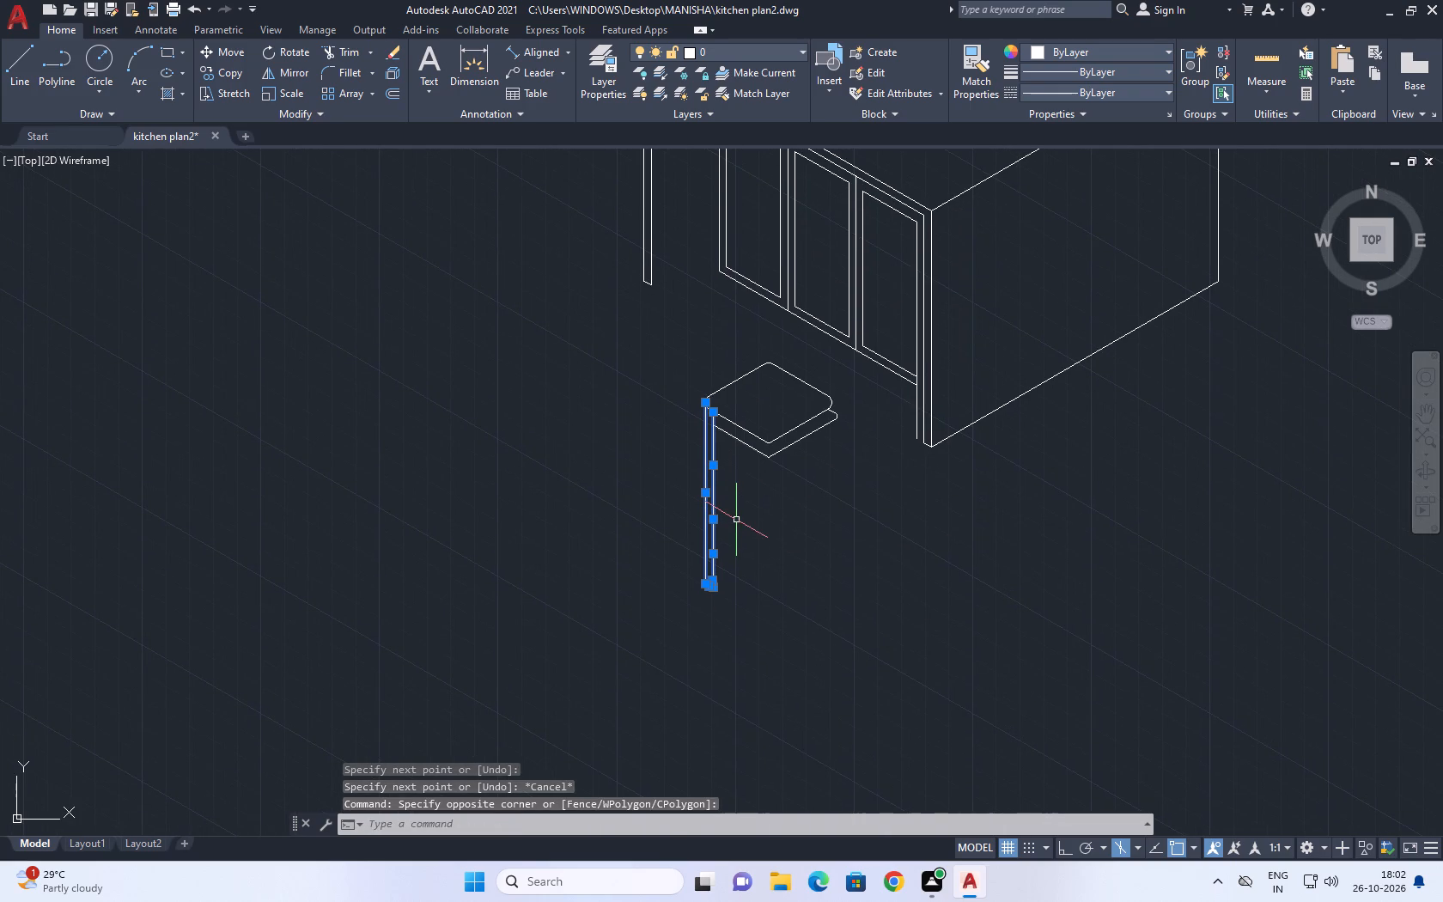
key("c")
type("o")
key("space")
scroll(747, 501, "up", 2)
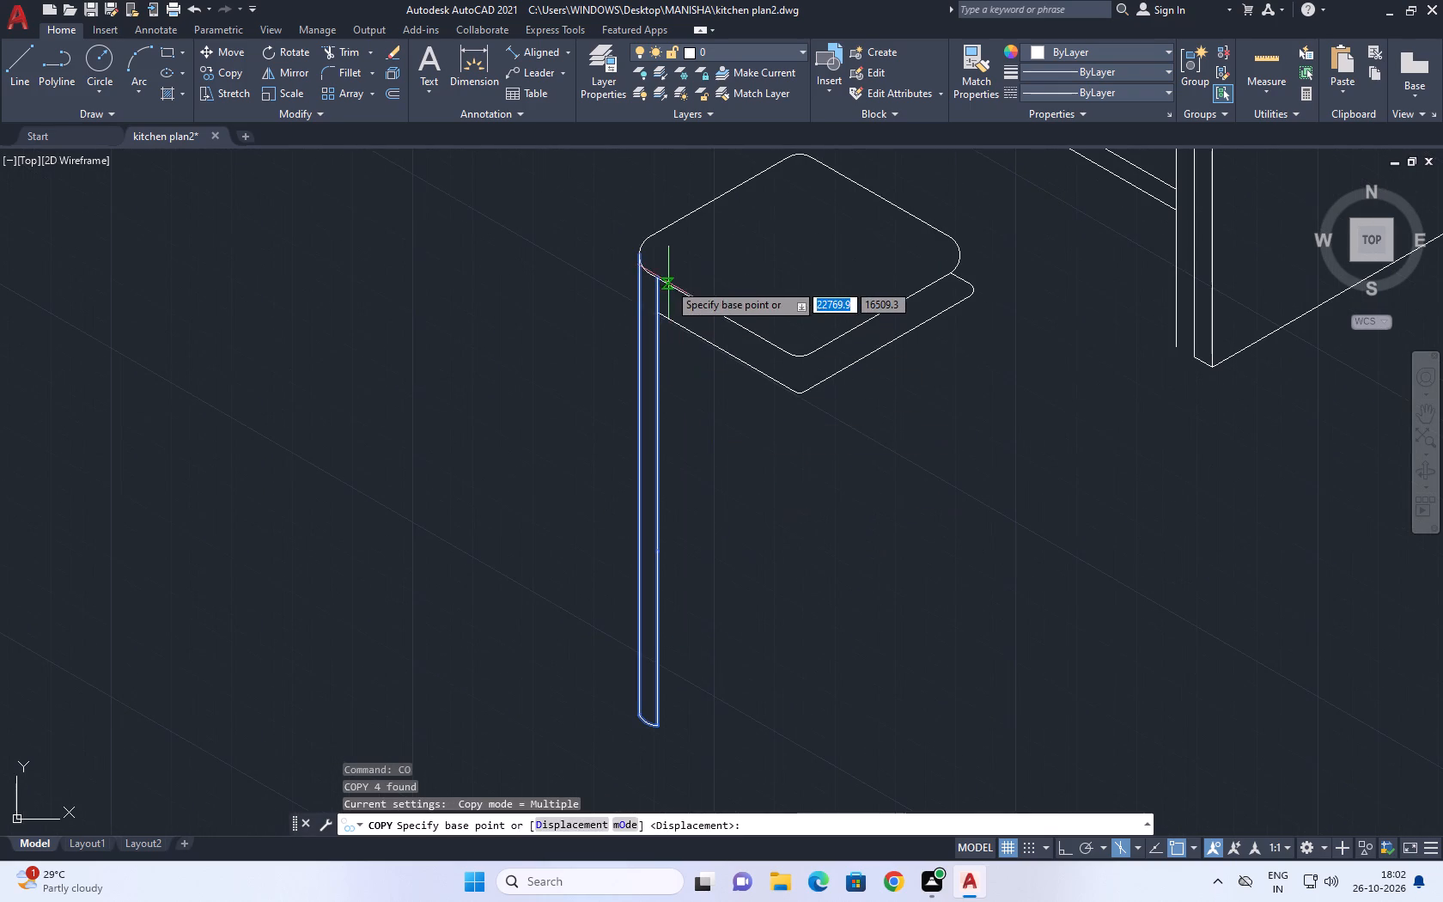
left_click(658, 284)
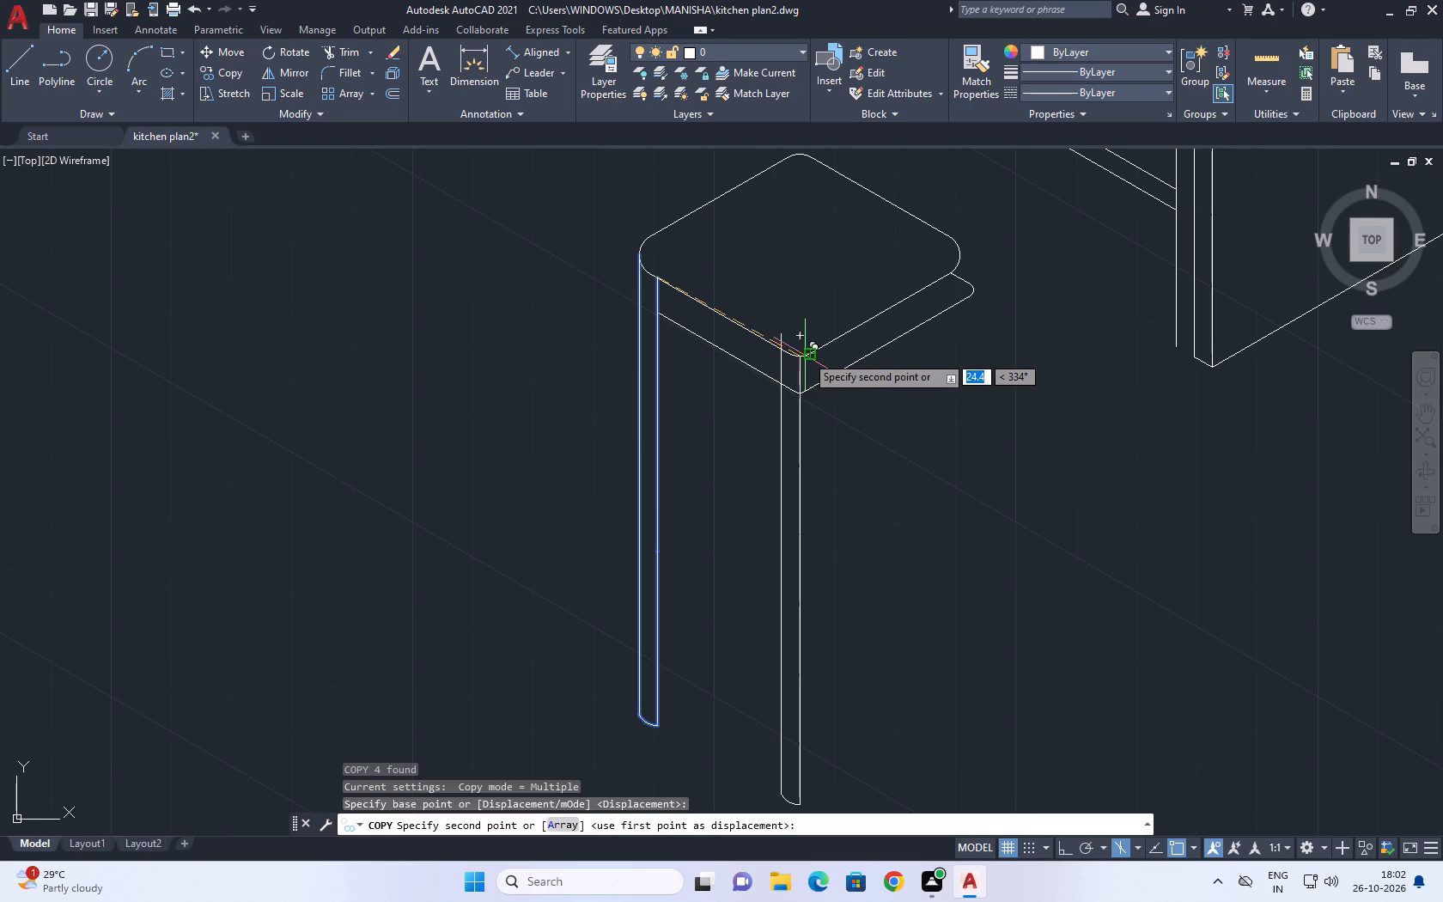
left_click(807, 355)
key("Escape")
Trim the front leg's line where it sticks up above the top face's front edge.
middle_click_drag(813, 407, 785, 320)
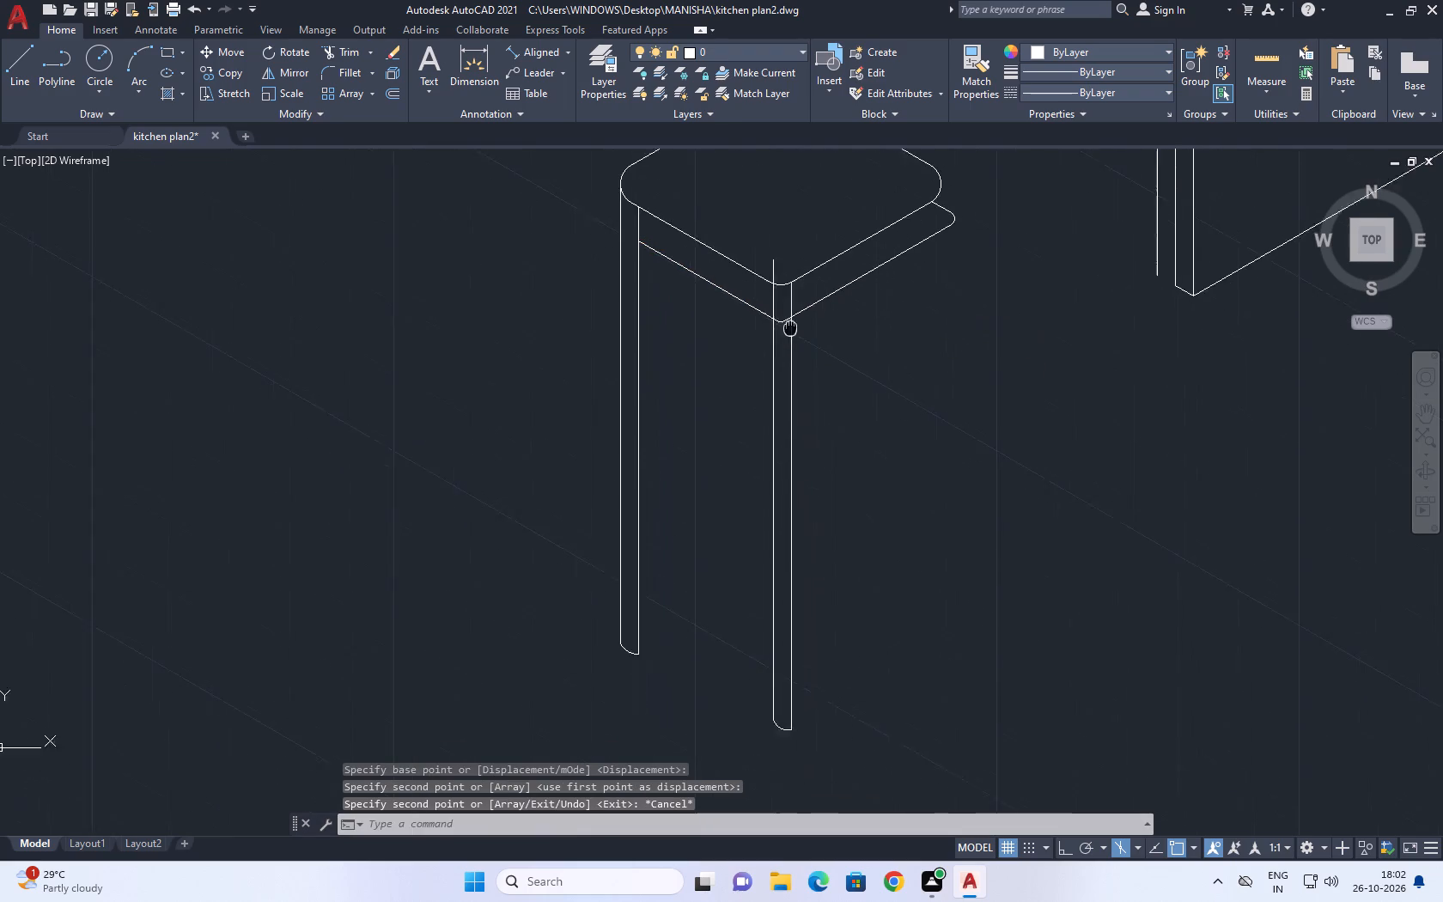
scroll(758, 252, "up", 2)
type("tr")
key("b")
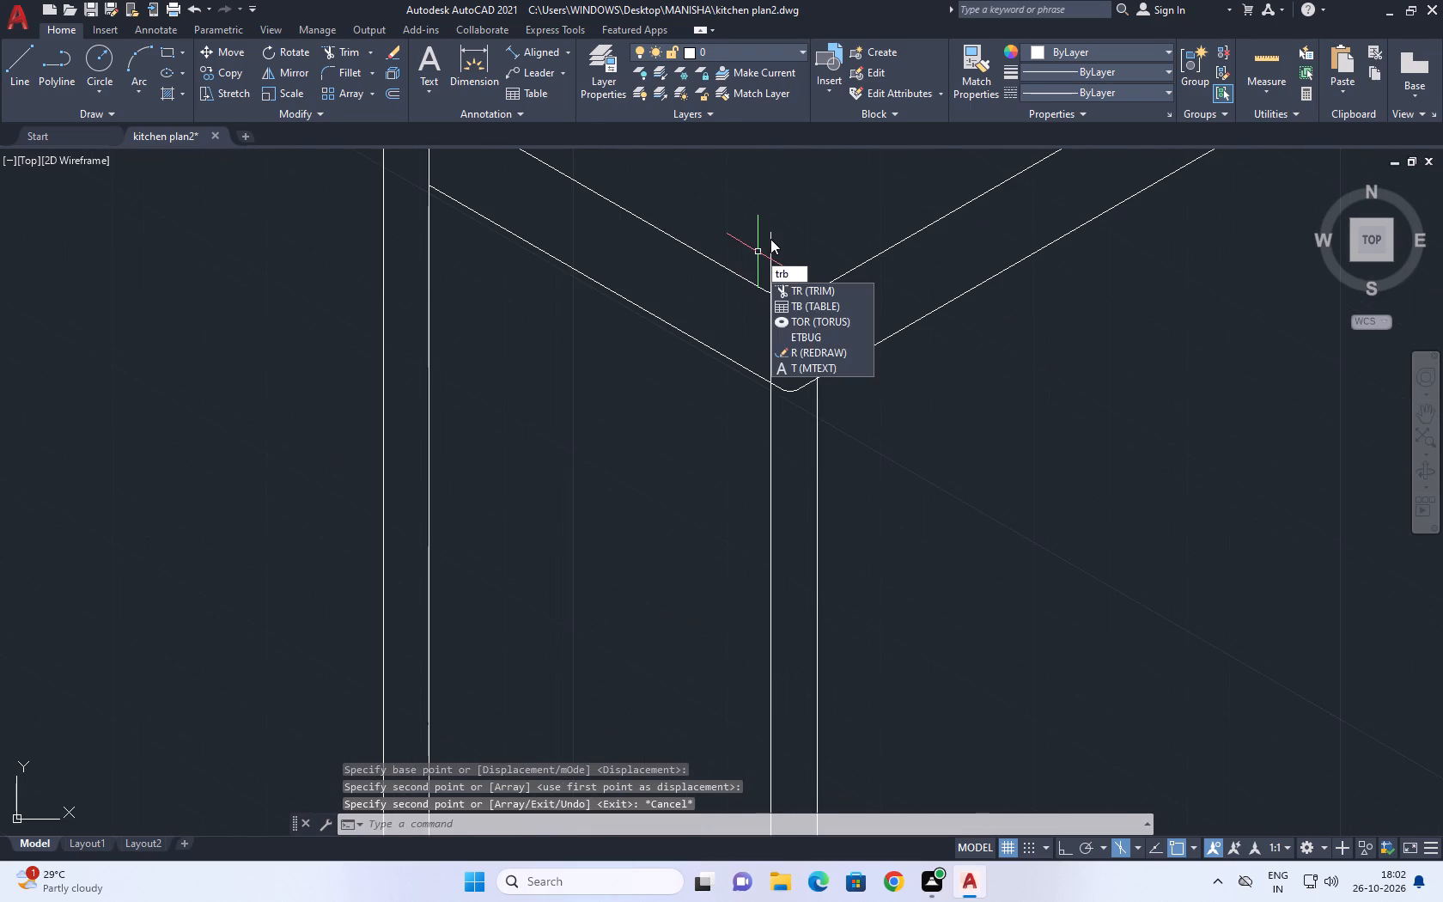
key("BackSpace")
key("space")
left_click(782, 237)
left_click(747, 245)
key("Escape")
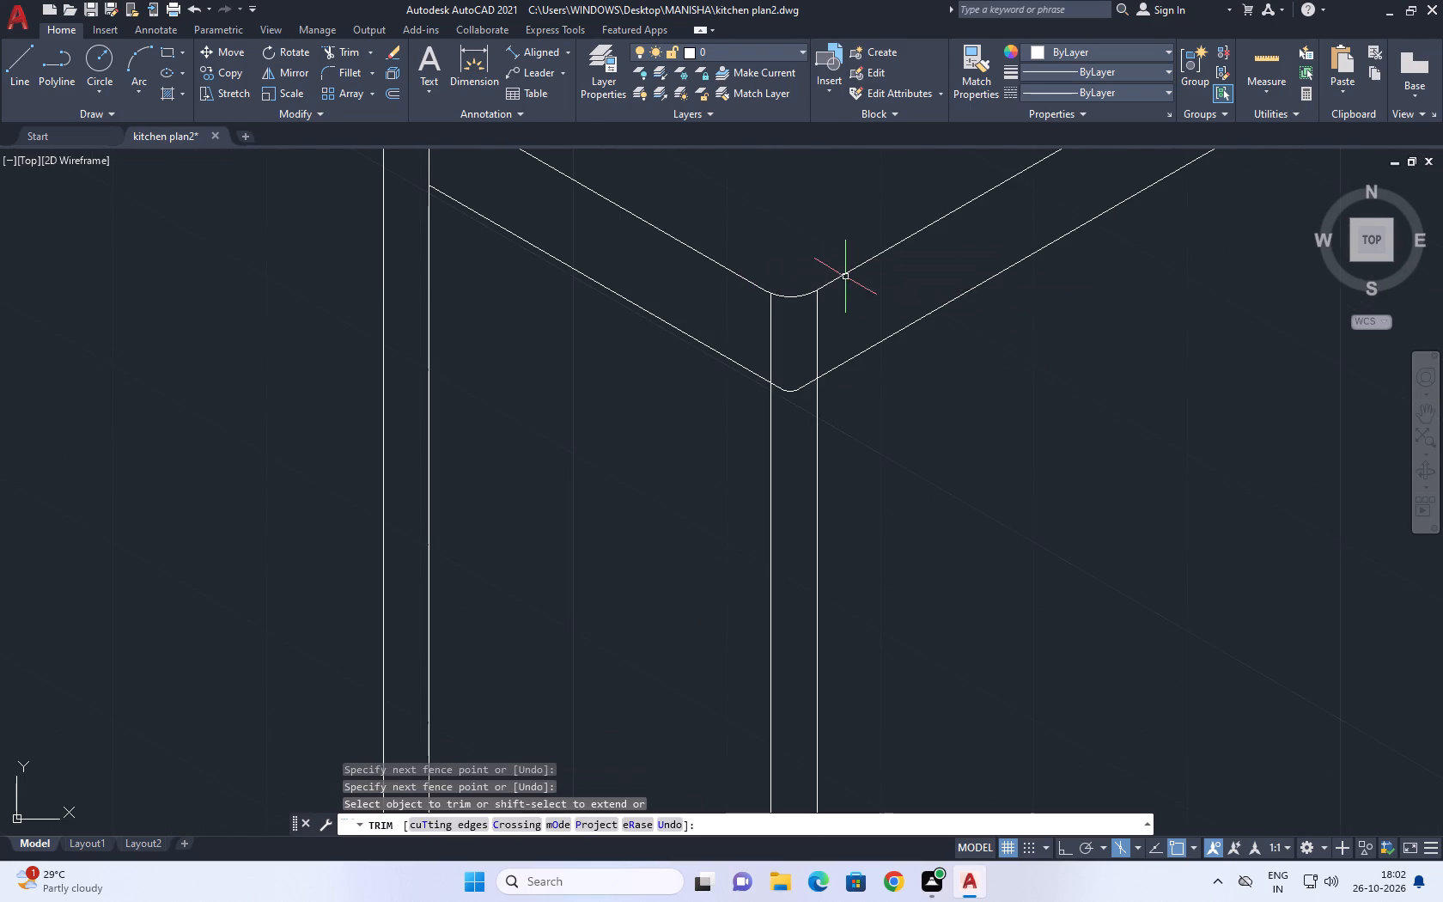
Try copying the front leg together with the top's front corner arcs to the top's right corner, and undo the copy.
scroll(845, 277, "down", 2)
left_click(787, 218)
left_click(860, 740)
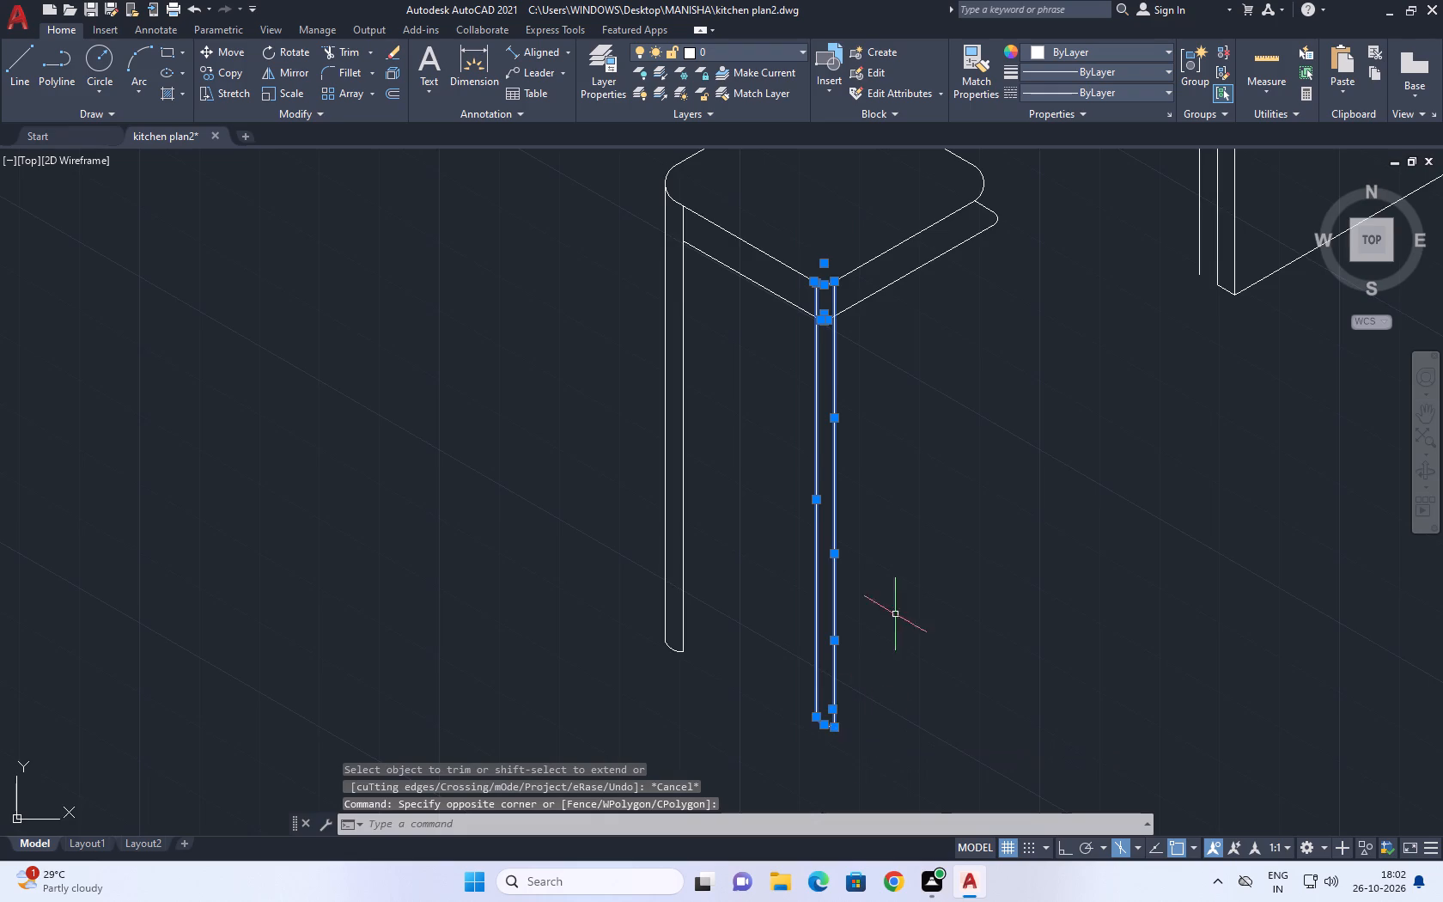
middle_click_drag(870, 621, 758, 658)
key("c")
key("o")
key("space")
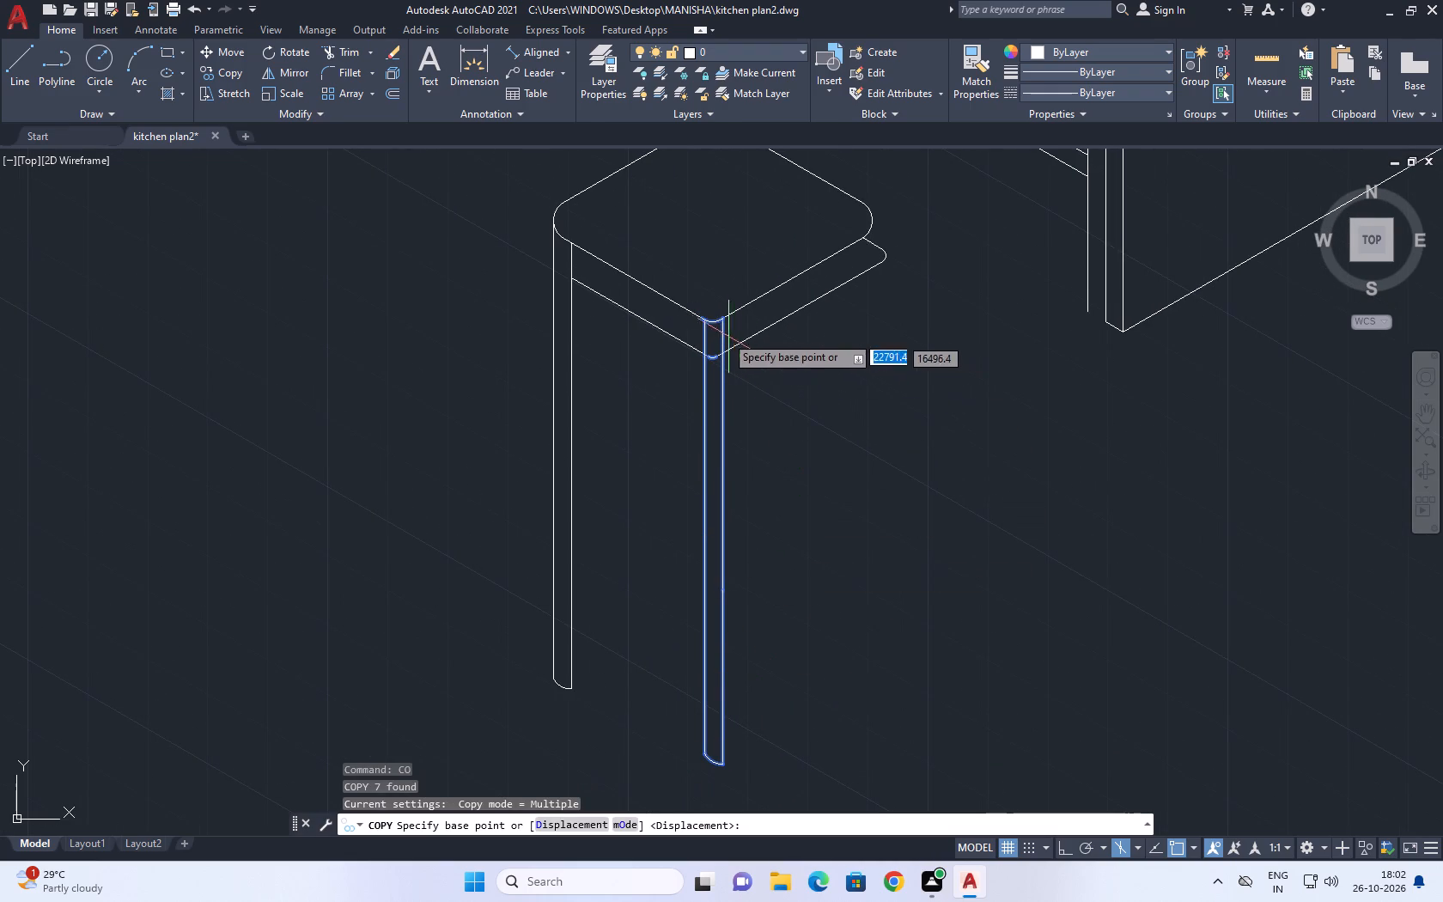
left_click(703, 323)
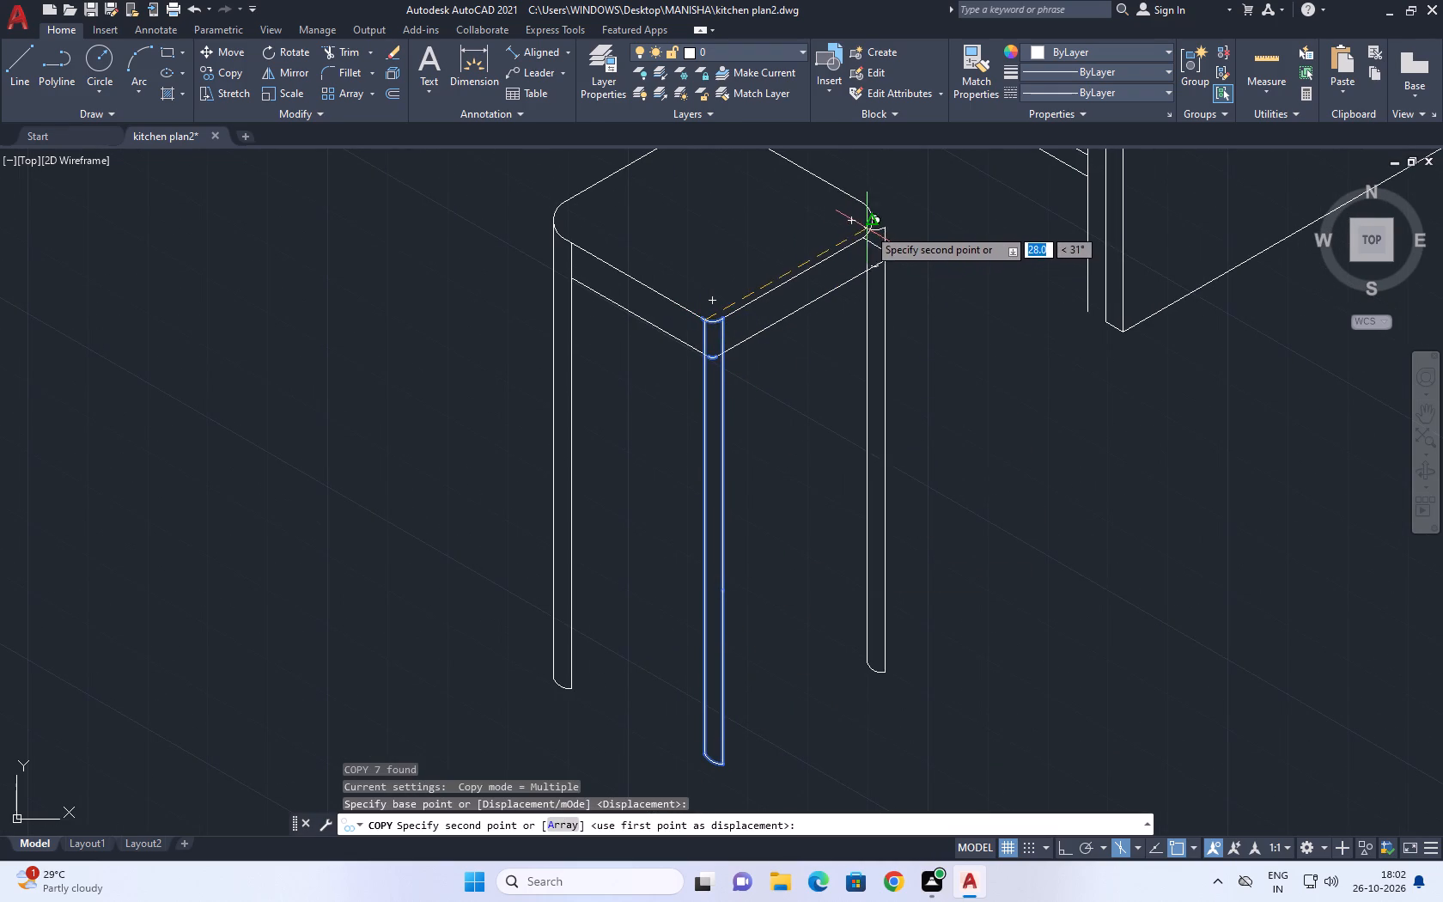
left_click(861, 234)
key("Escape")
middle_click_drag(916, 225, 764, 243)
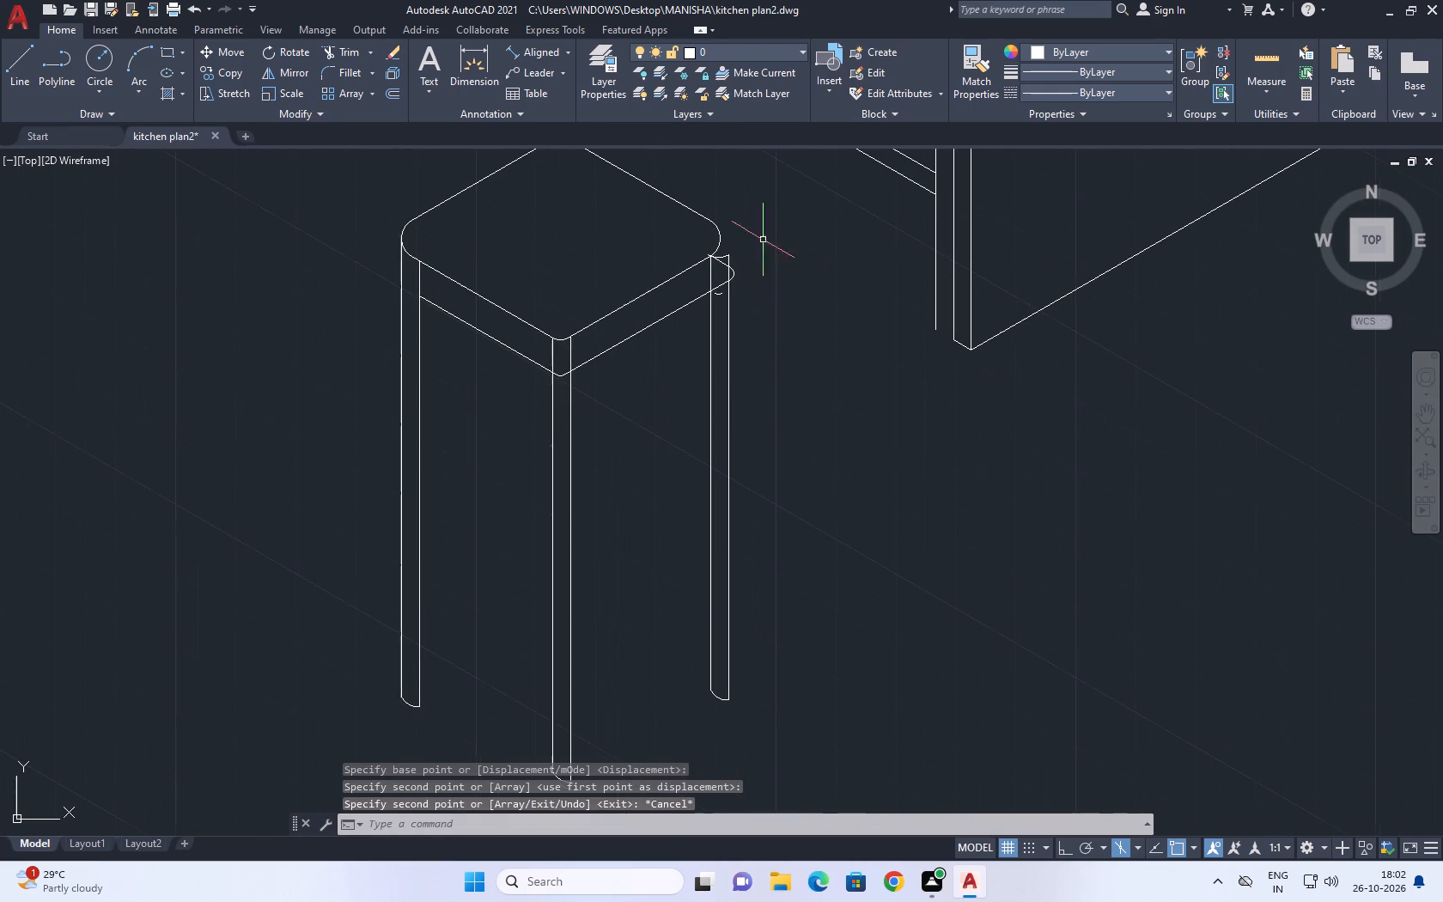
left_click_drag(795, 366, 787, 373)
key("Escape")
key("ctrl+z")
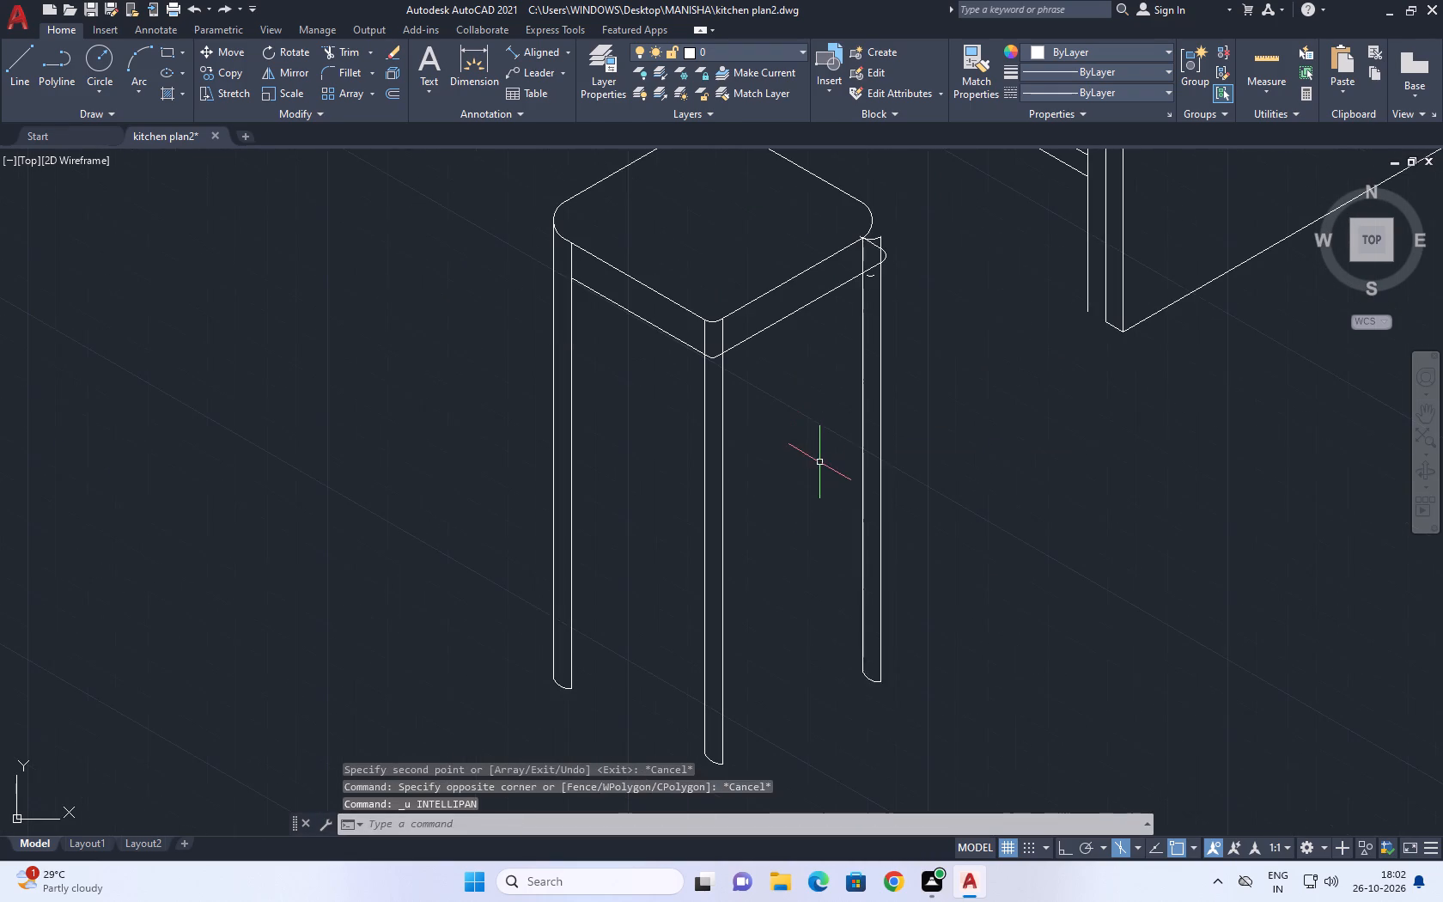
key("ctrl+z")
Copy only the front leg's lines and bottom arc to the outermost point of the top face's rounded right corner.
scroll(716, 368, "up", 1)
left_click_drag(876, 485, 829, 478)
left_click_drag(551, 528, 570, 535)
middle_click_drag(807, 490, 812, 273)
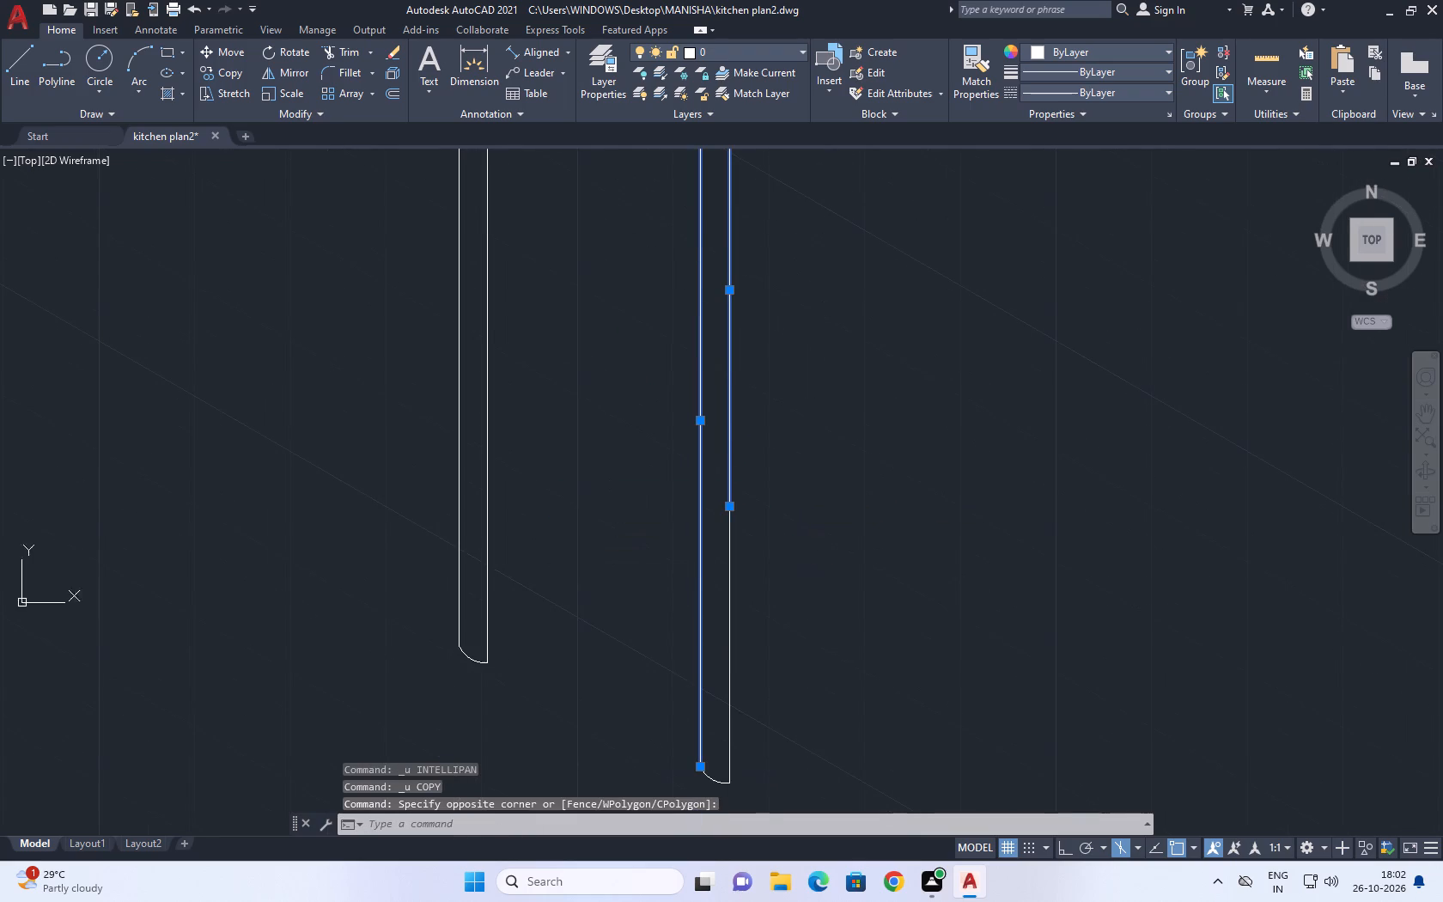
left_click_drag(795, 372, 797, 407)
scroll(736, 588, "down", 4)
left_click(726, 649)
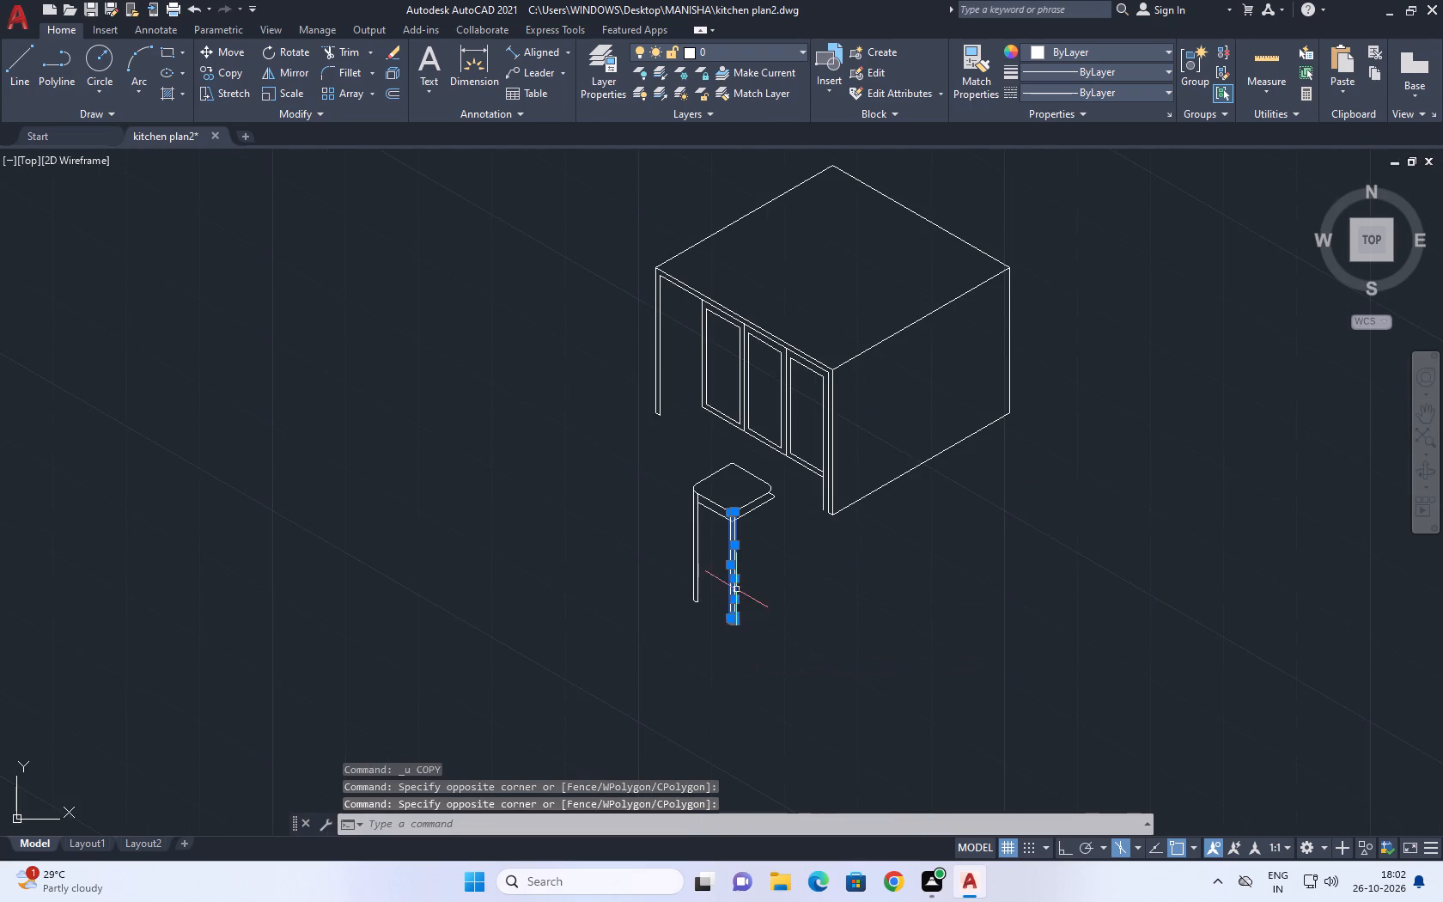
middle_click_drag(739, 630, 734, 657)
key("c")
type("o")
key("space")
scroll(734, 664, "up", 1)
scroll(701, 430, "up", 2)
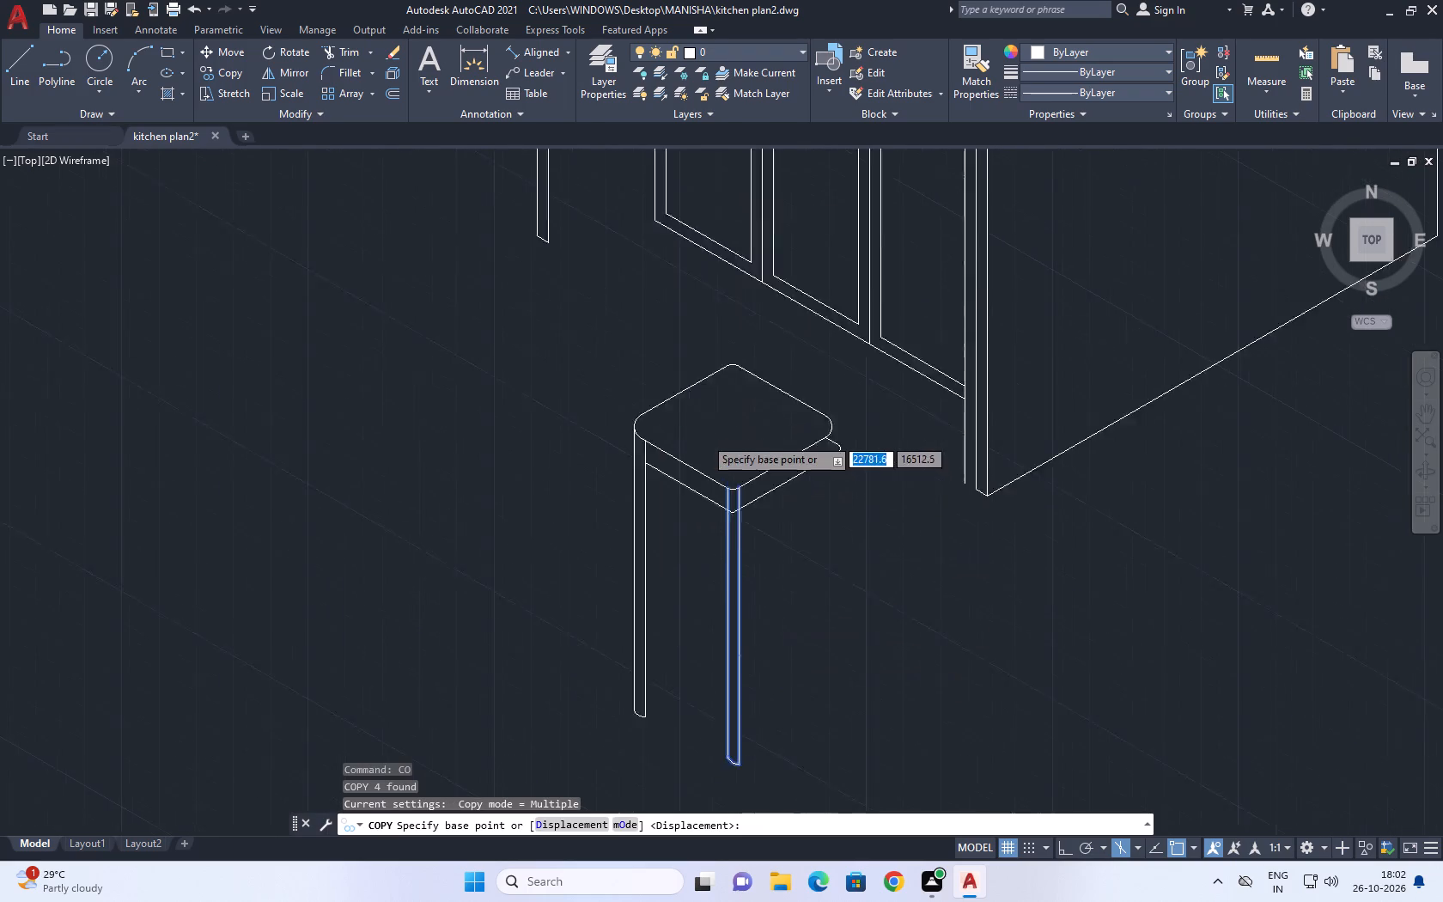
left_click(759, 517)
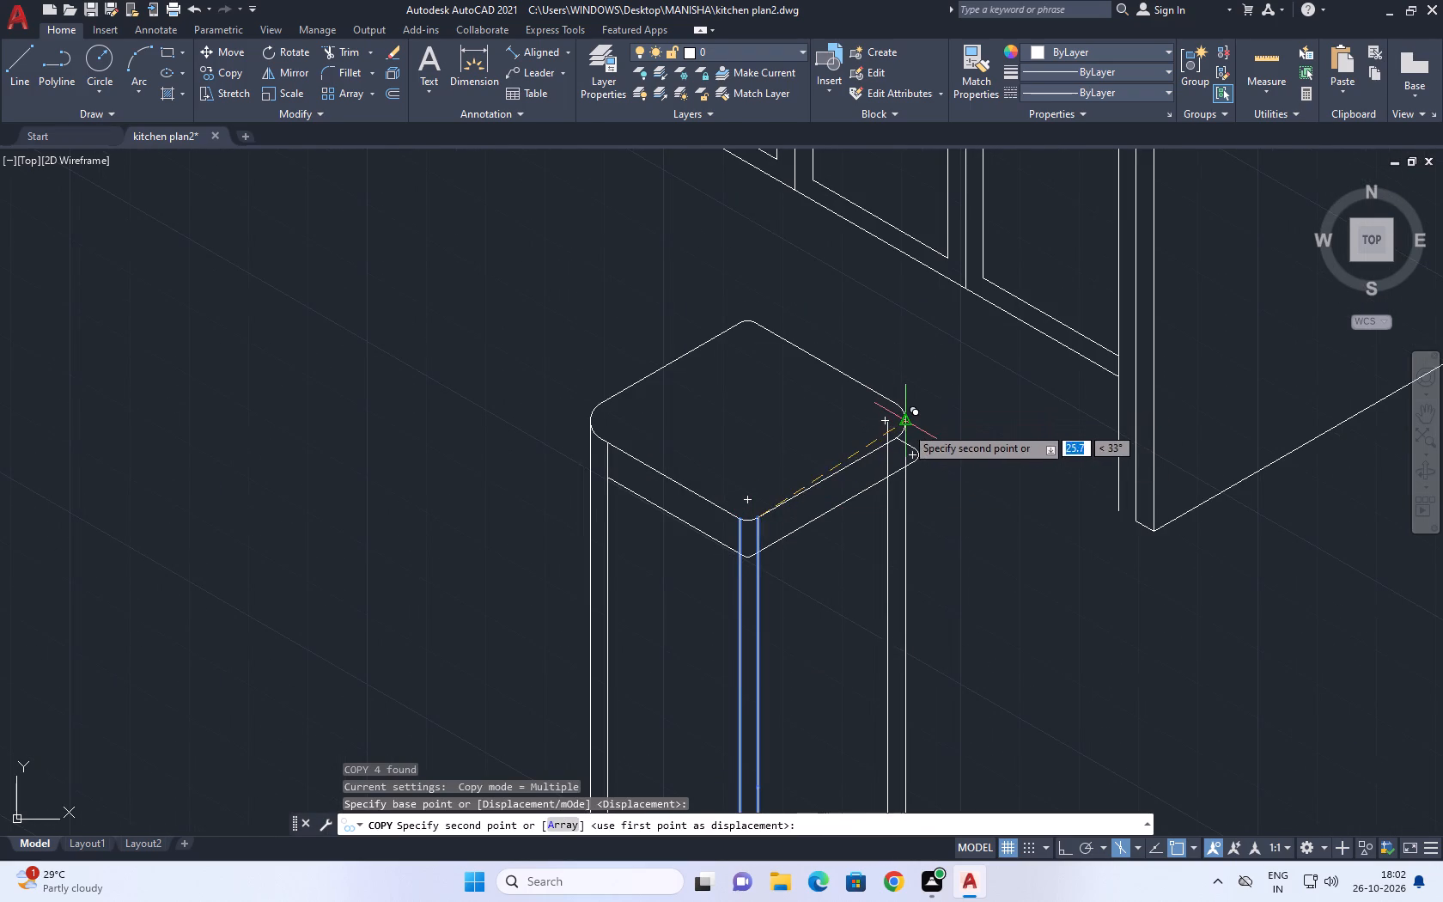
left_click(908, 421)
scroll(946, 464, "up", 1)
middle_click_drag(946, 464, 845, 405)
key("Escape")
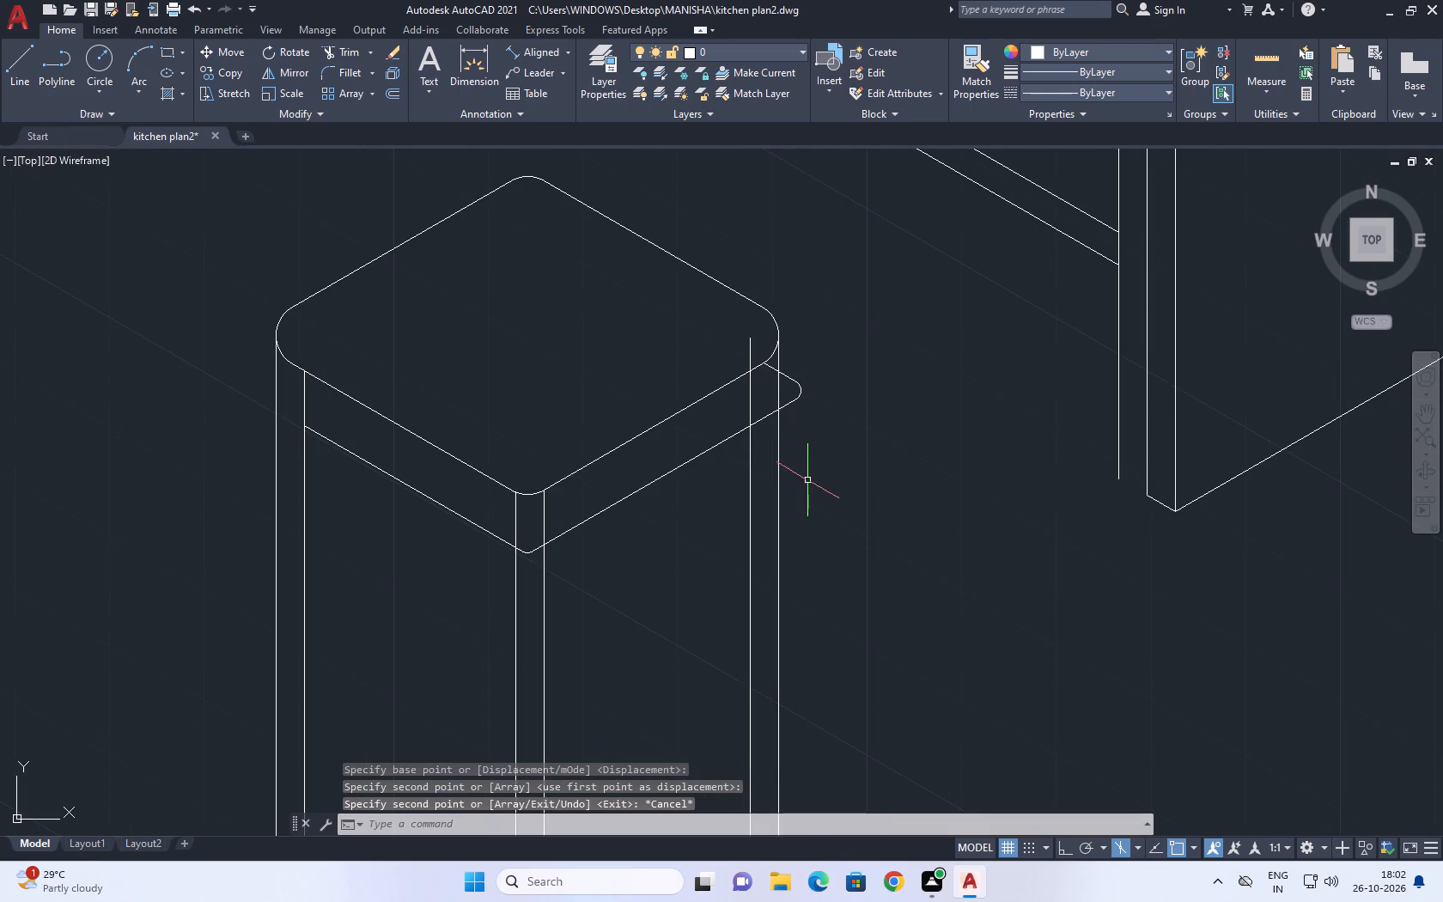
Move the new right leg about 3 units outward along the top's lower front-right edge.
middle_click_drag(819, 504, 739, 408)
left_click_drag(781, 526, 781, 522)
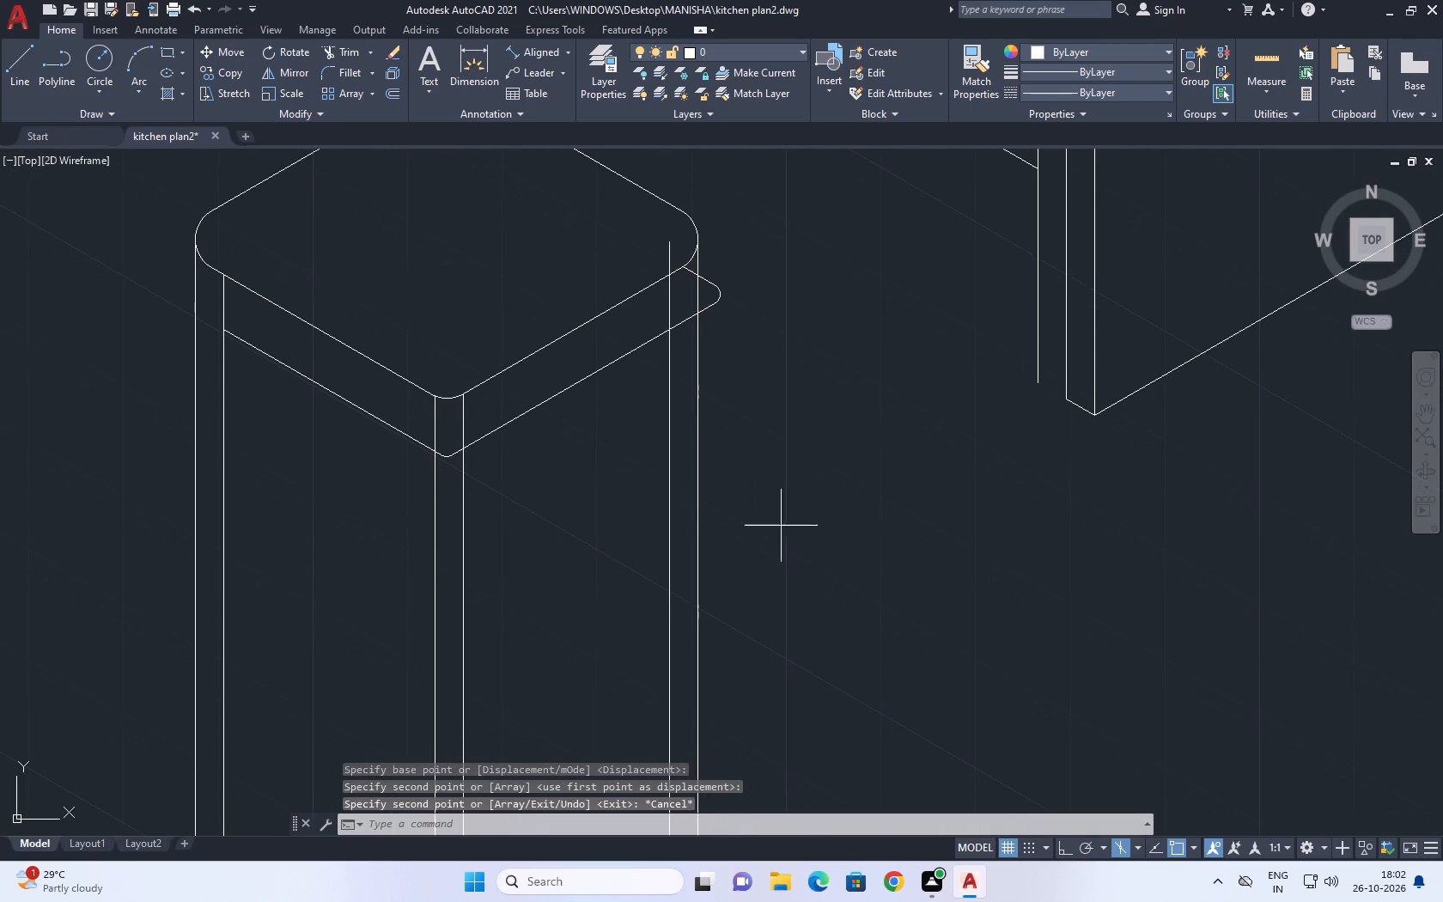
left_click_drag(781, 522, 751, 496)
left_click_drag(655, 532, 654, 539)
scroll(722, 469, "down", 3)
left_click(734, 521)
left_click(693, 622)
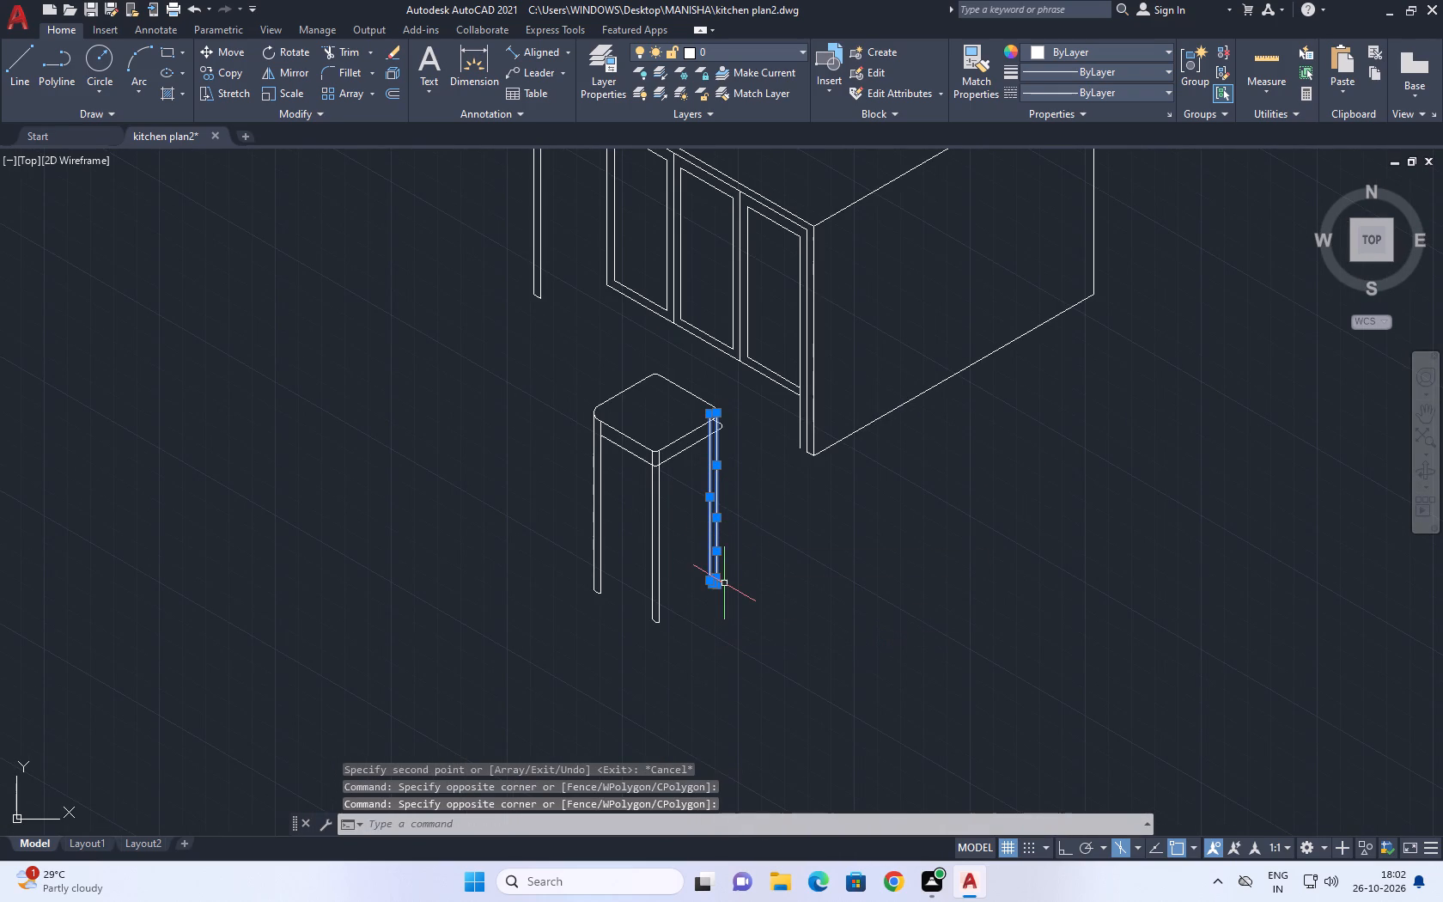
key("m")
key("space")
scroll(730, 384, "up", 3)
scroll(662, 590, "up", 1)
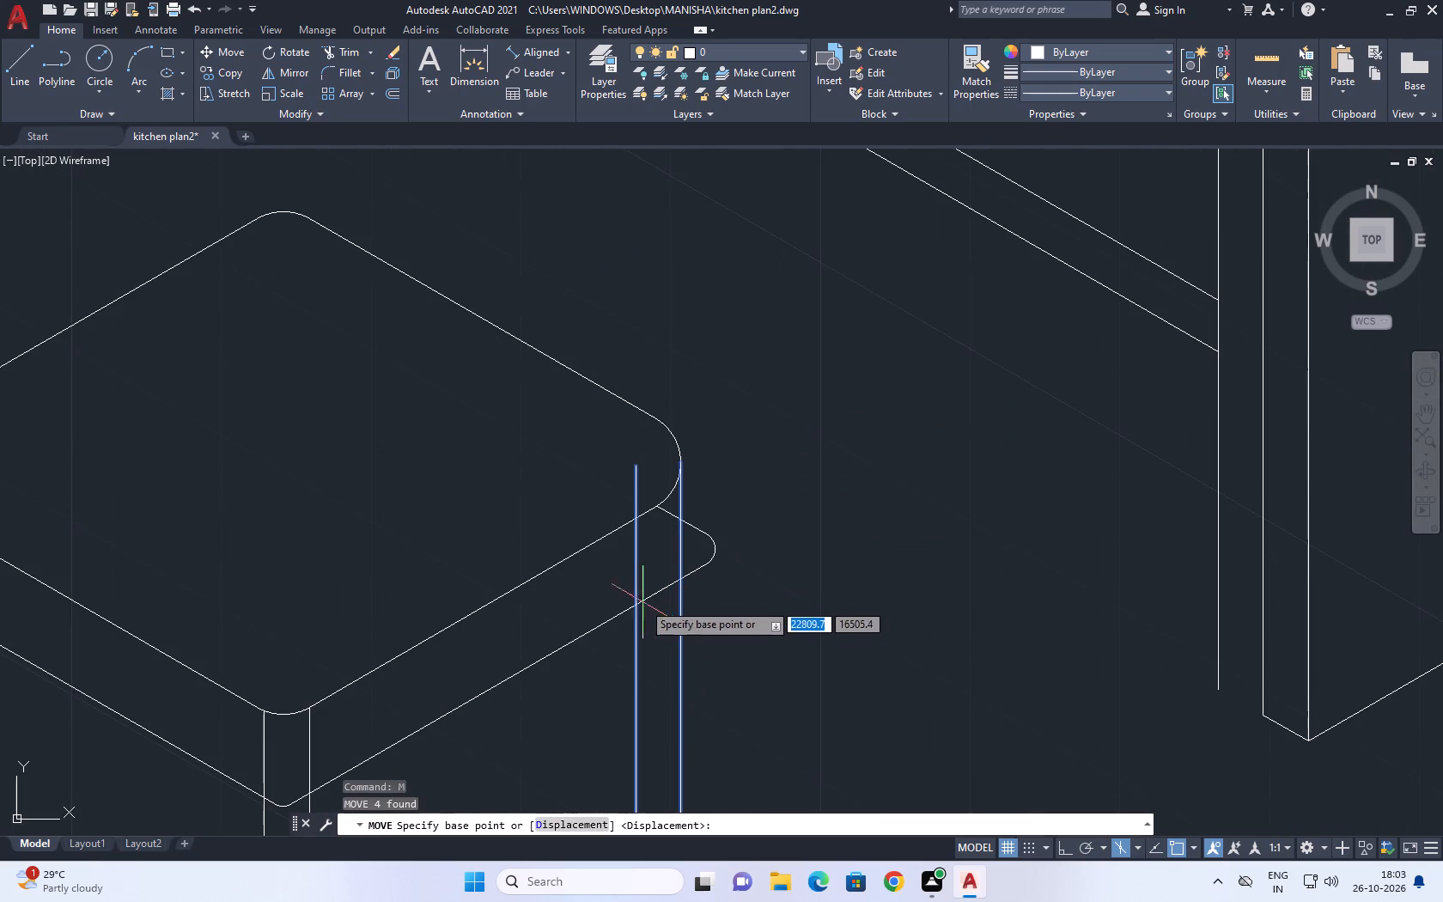
left_click(631, 610)
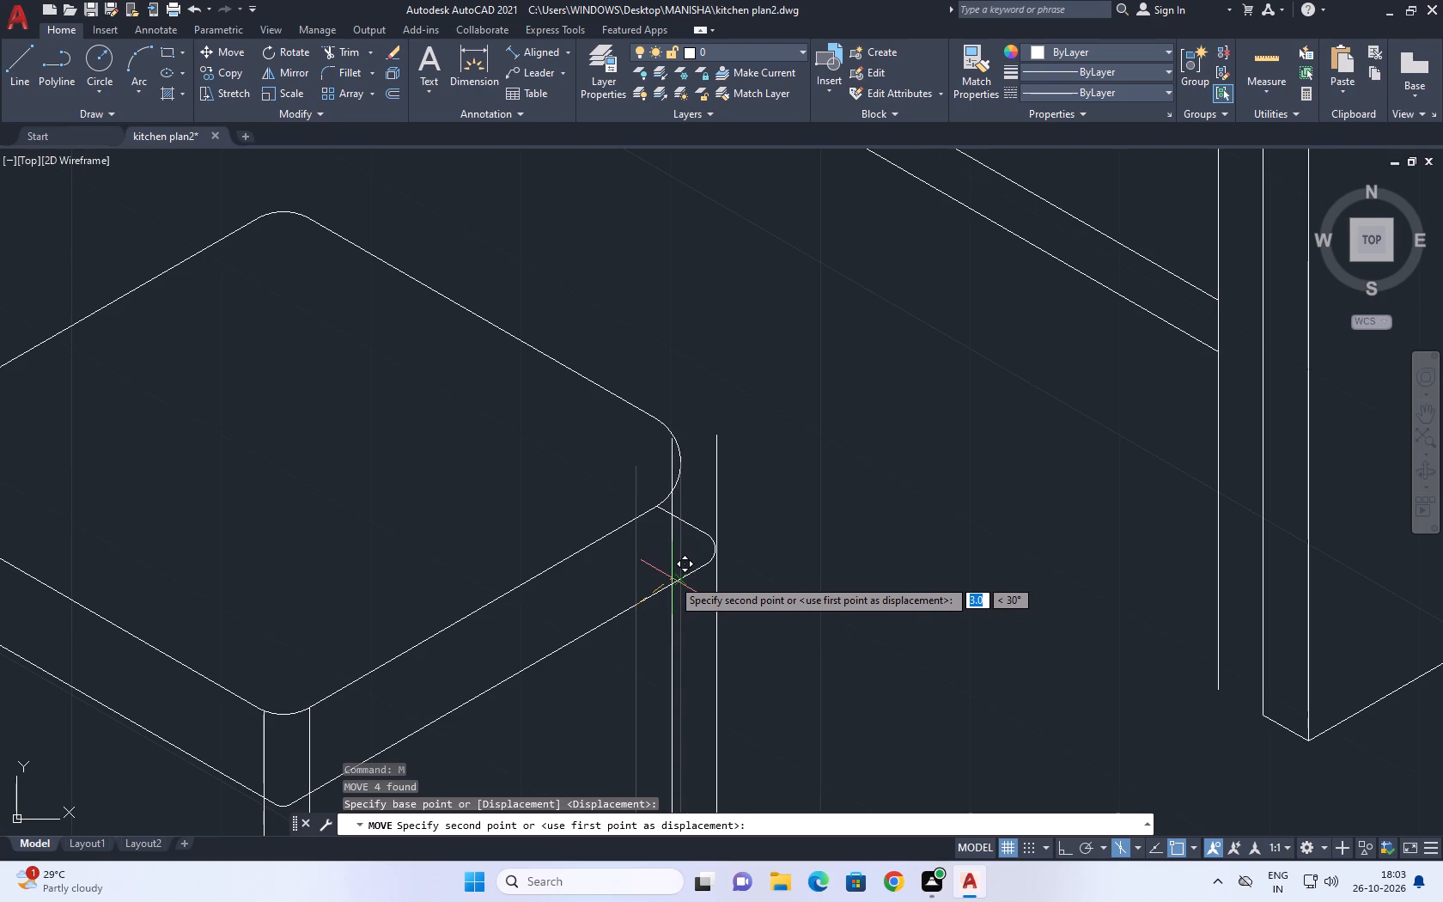
left_click(668, 578)
key("Escape")
Move the right leg slightly inward so its outer line touches the top's lower rounded corner.
left_click(732, 485)
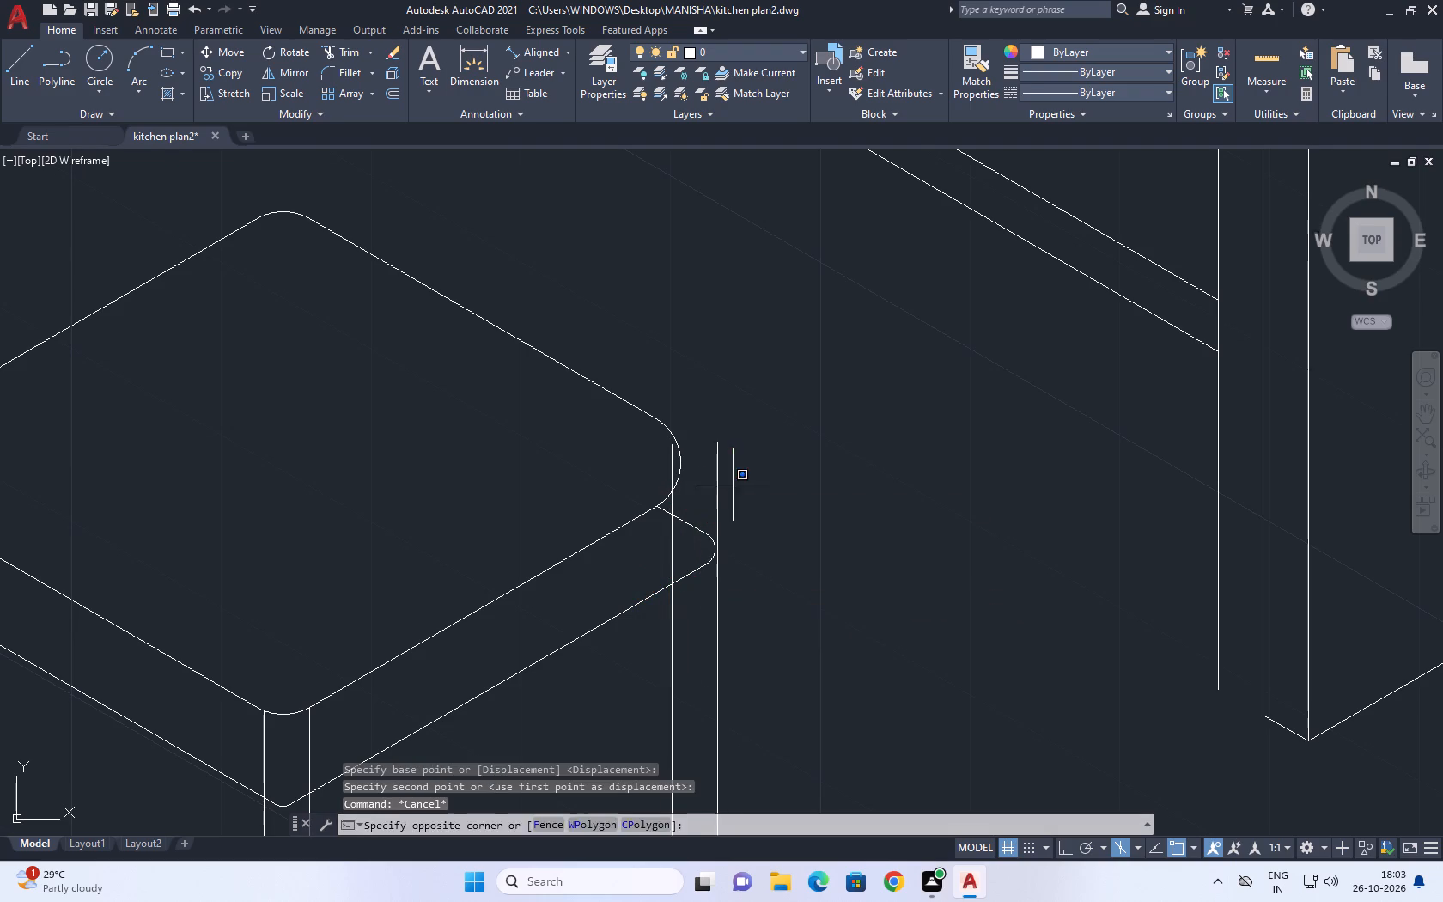
left_click(697, 486)
left_click(684, 550)
left_click(642, 548)
middle_click_drag(744, 539, 770, 268)
scroll(749, 370, "down", 2)
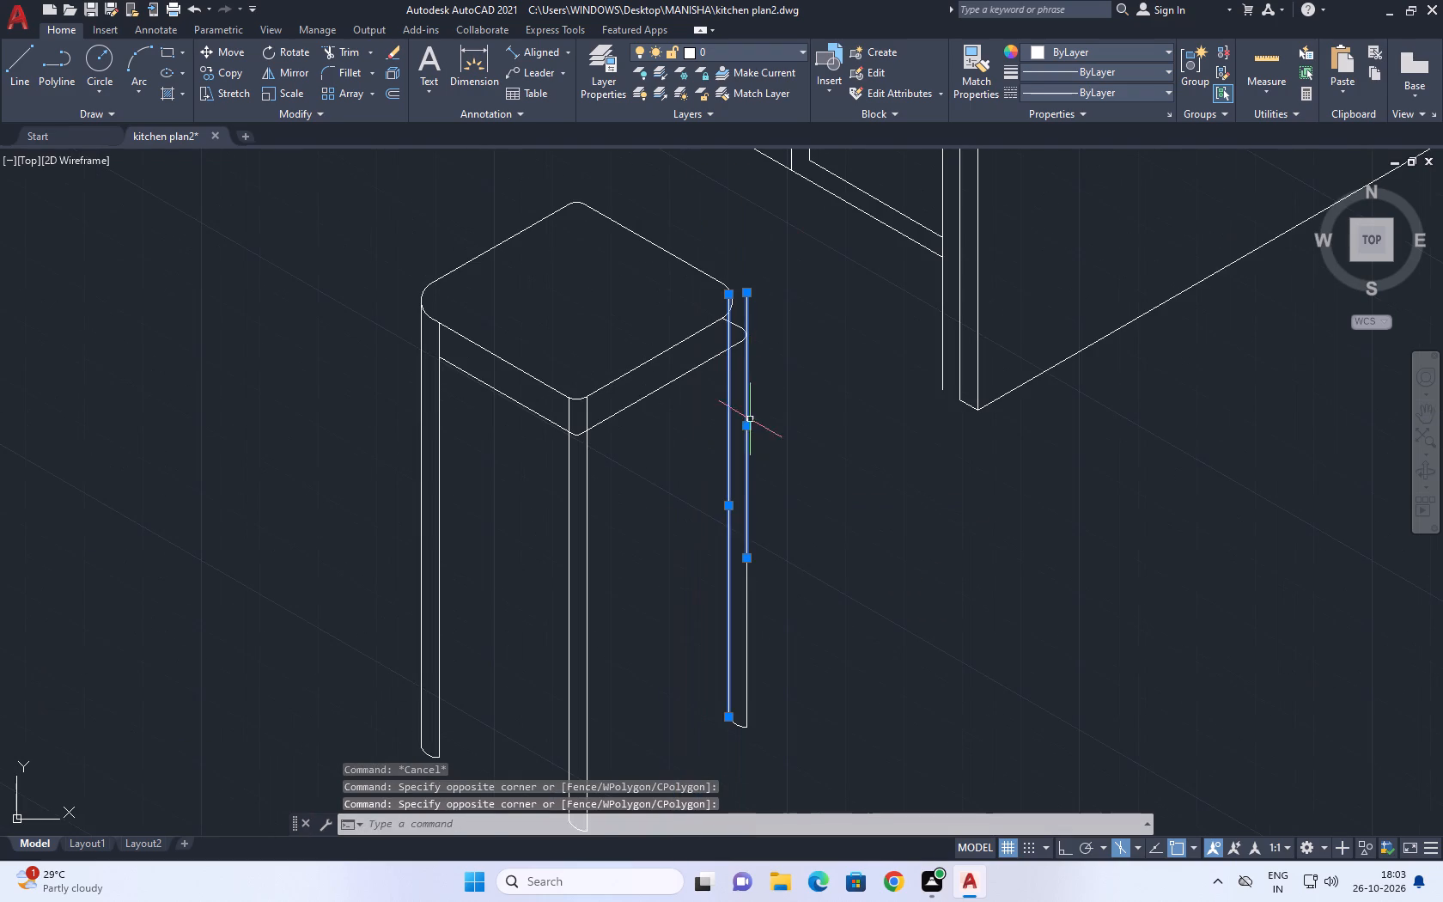
left_click(718, 442)
left_click(813, 762)
key("m")
key("space")
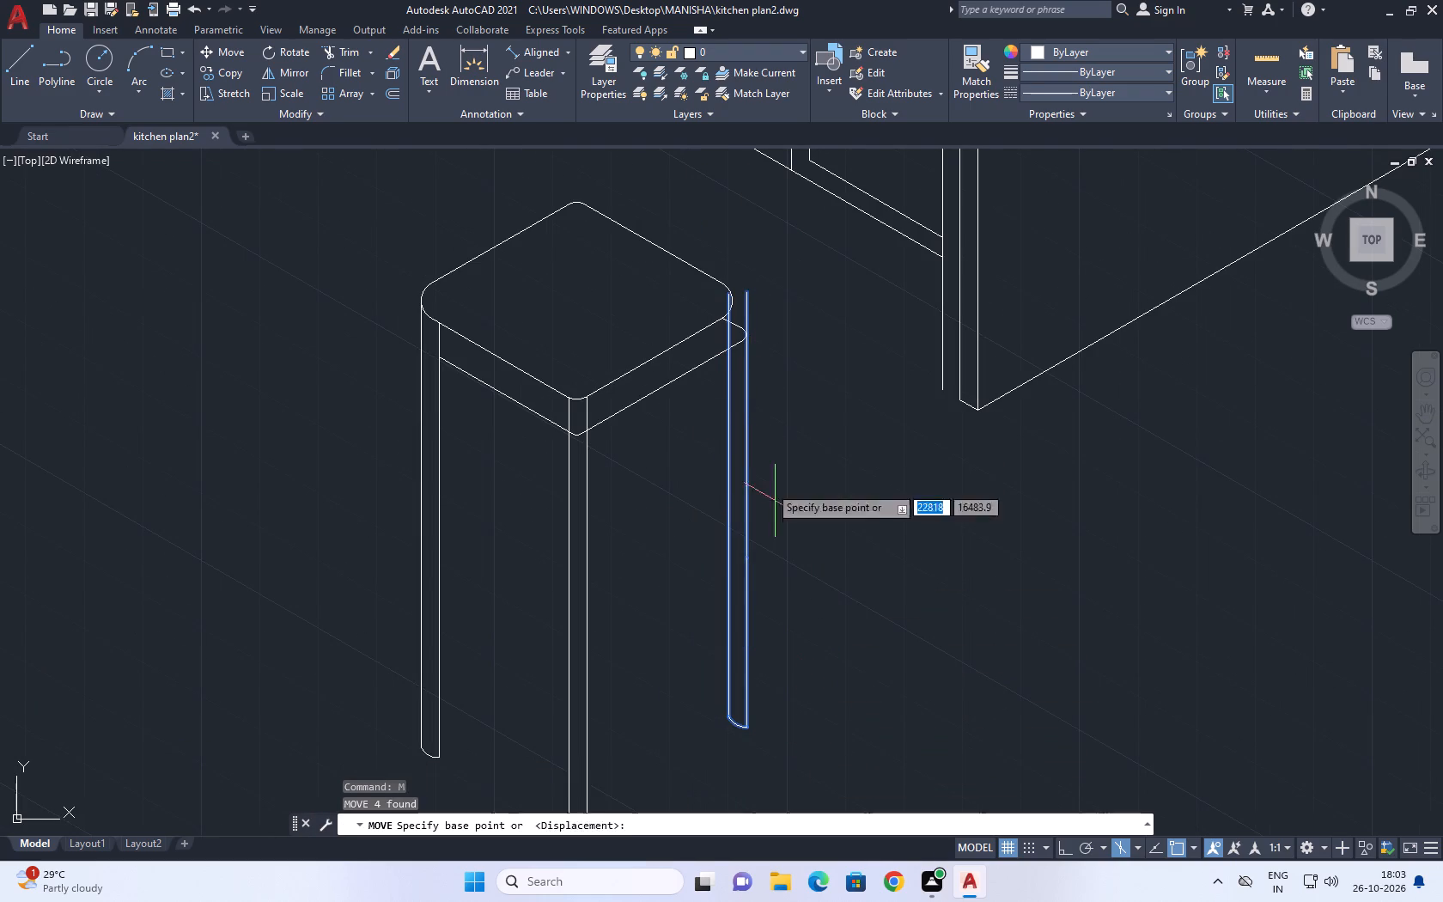
scroll(743, 348, "up", 7)
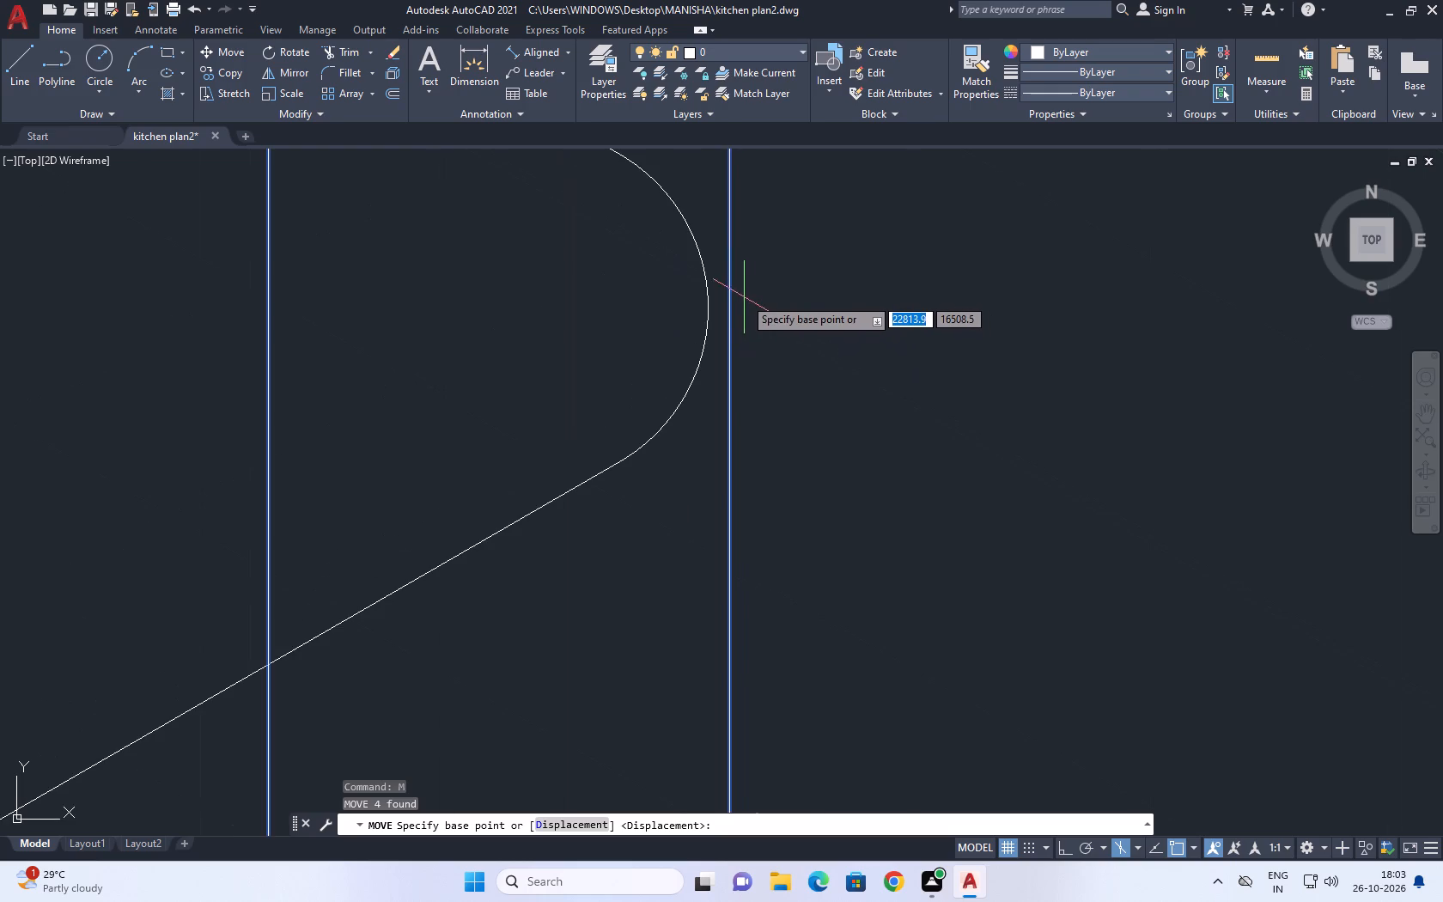
left_click(731, 302)
left_click(710, 301)
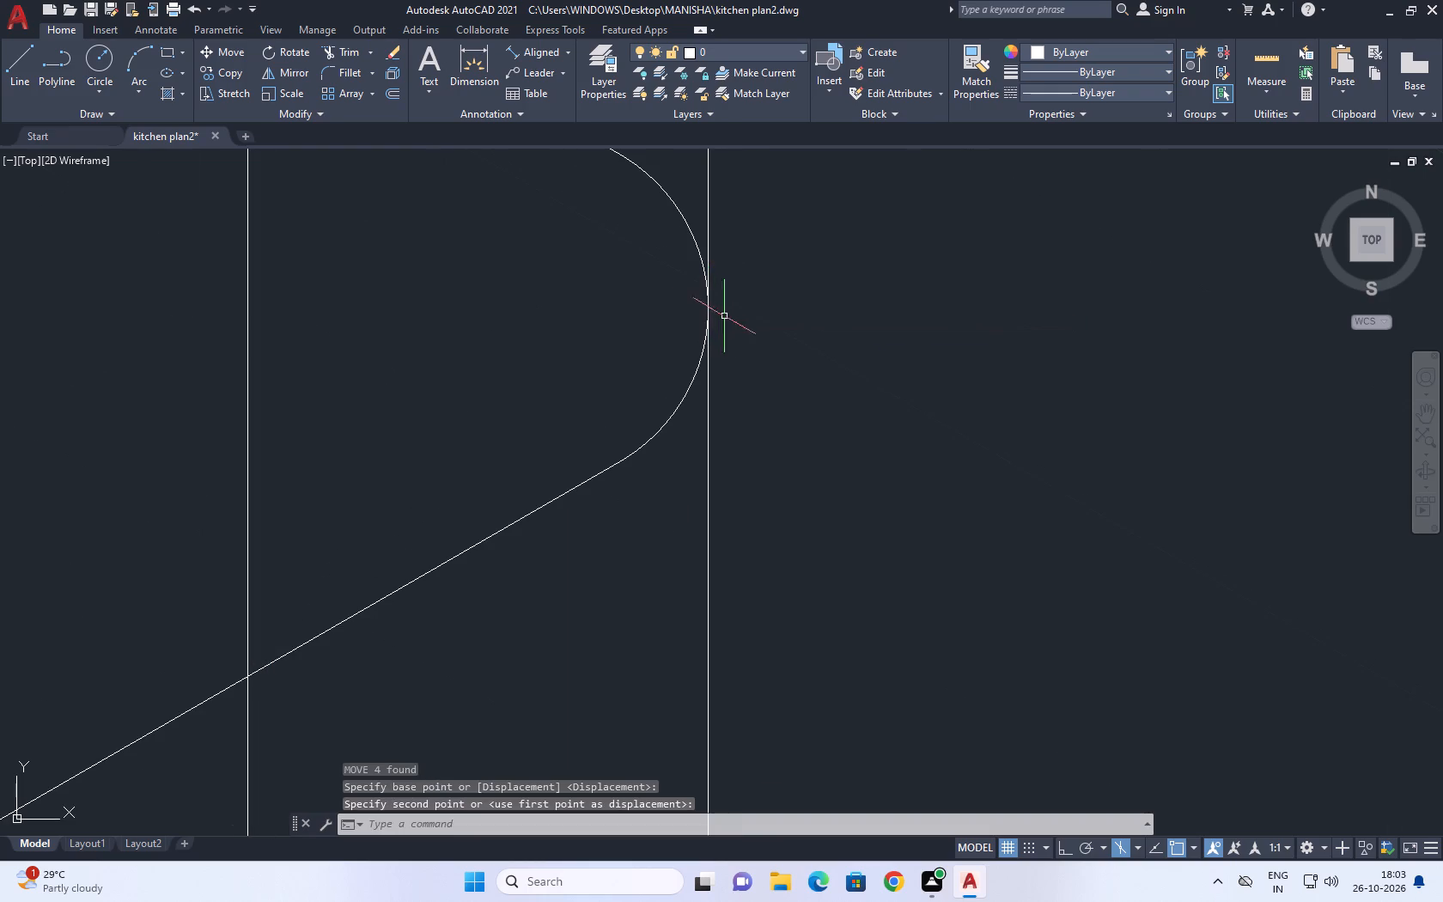
Trim the right leg's inner line above the top's lower edge and its outer line above the lower rounded corner.
scroll(746, 334, "down", 4)
middle_click_drag(762, 299, 819, 425)
scroll(819, 428, "down", 1)
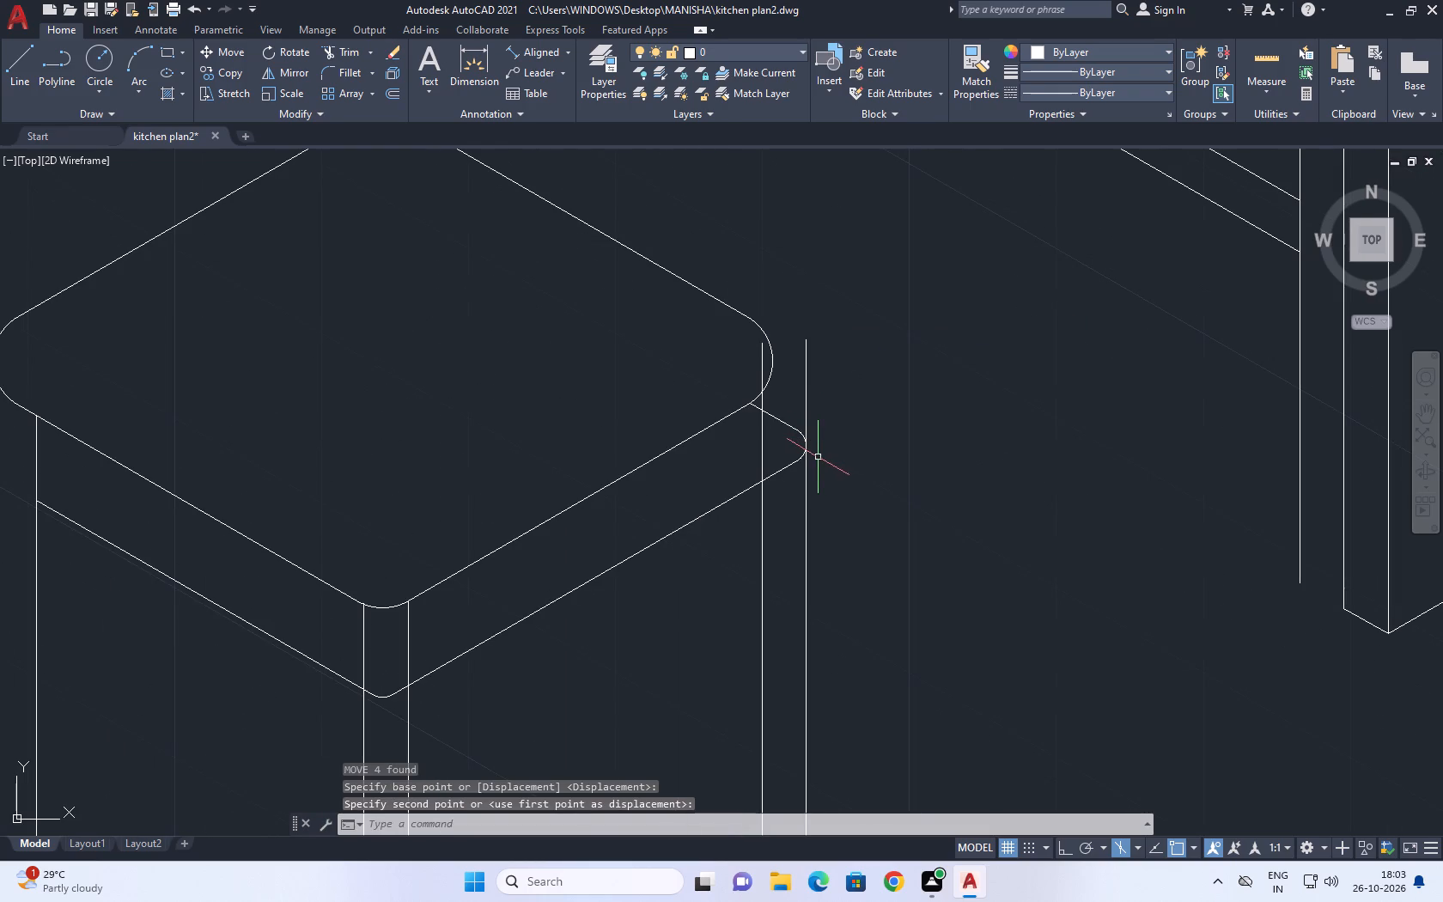
key("t")
key("r")
key("space")
scroll(740, 412, "up", 1)
left_click(770, 396)
left_click(778, 397)
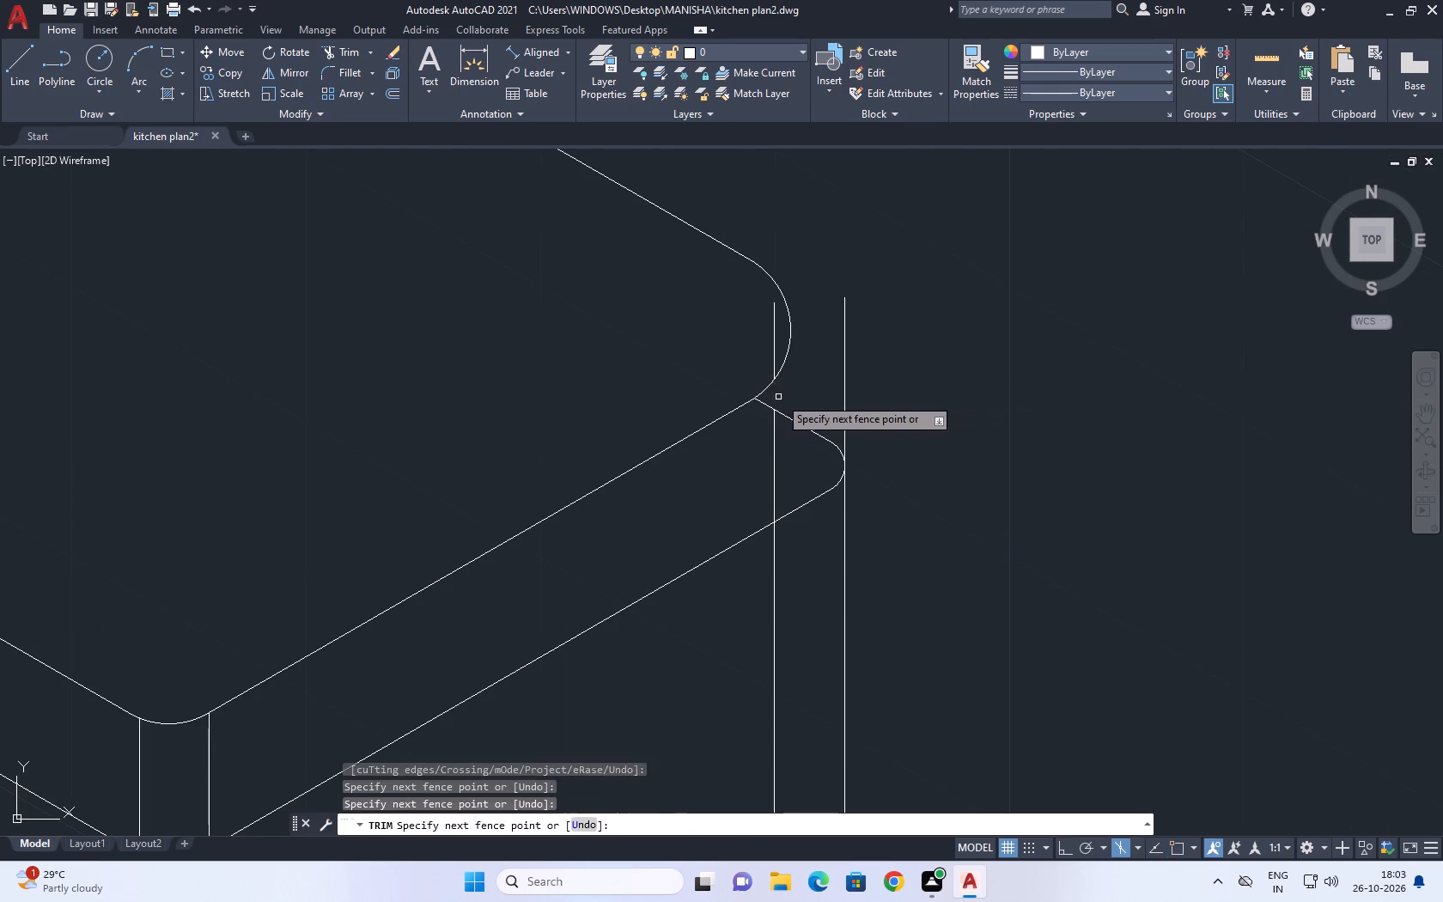
left_click(772, 355)
left_click(772, 440)
left_click(778, 448)
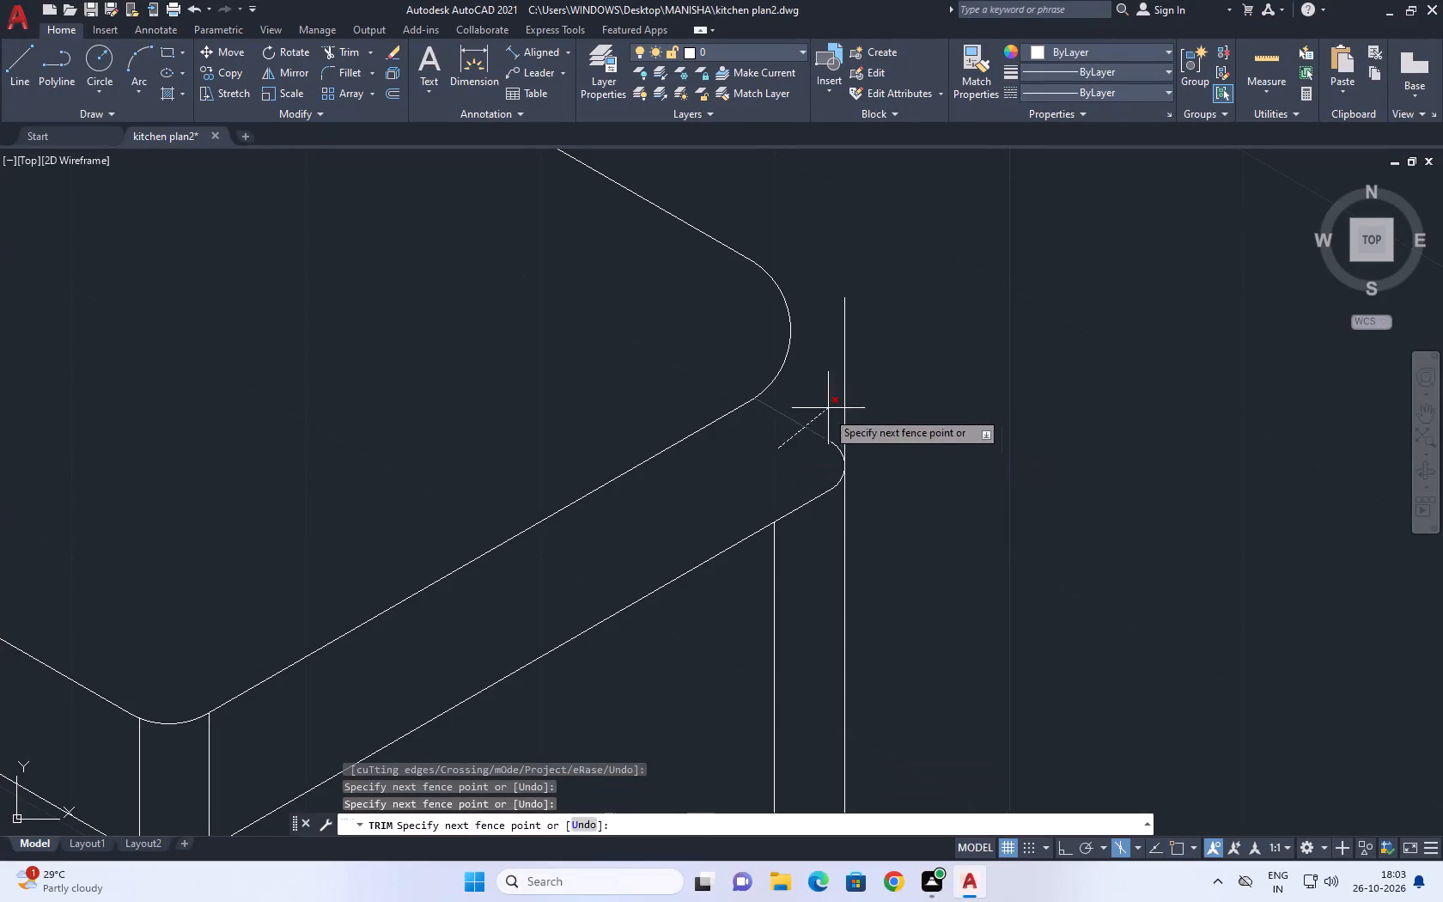
left_click(788, 463)
left_click(852, 397)
left_click(831, 364)
scroll(887, 363, "down", 5)
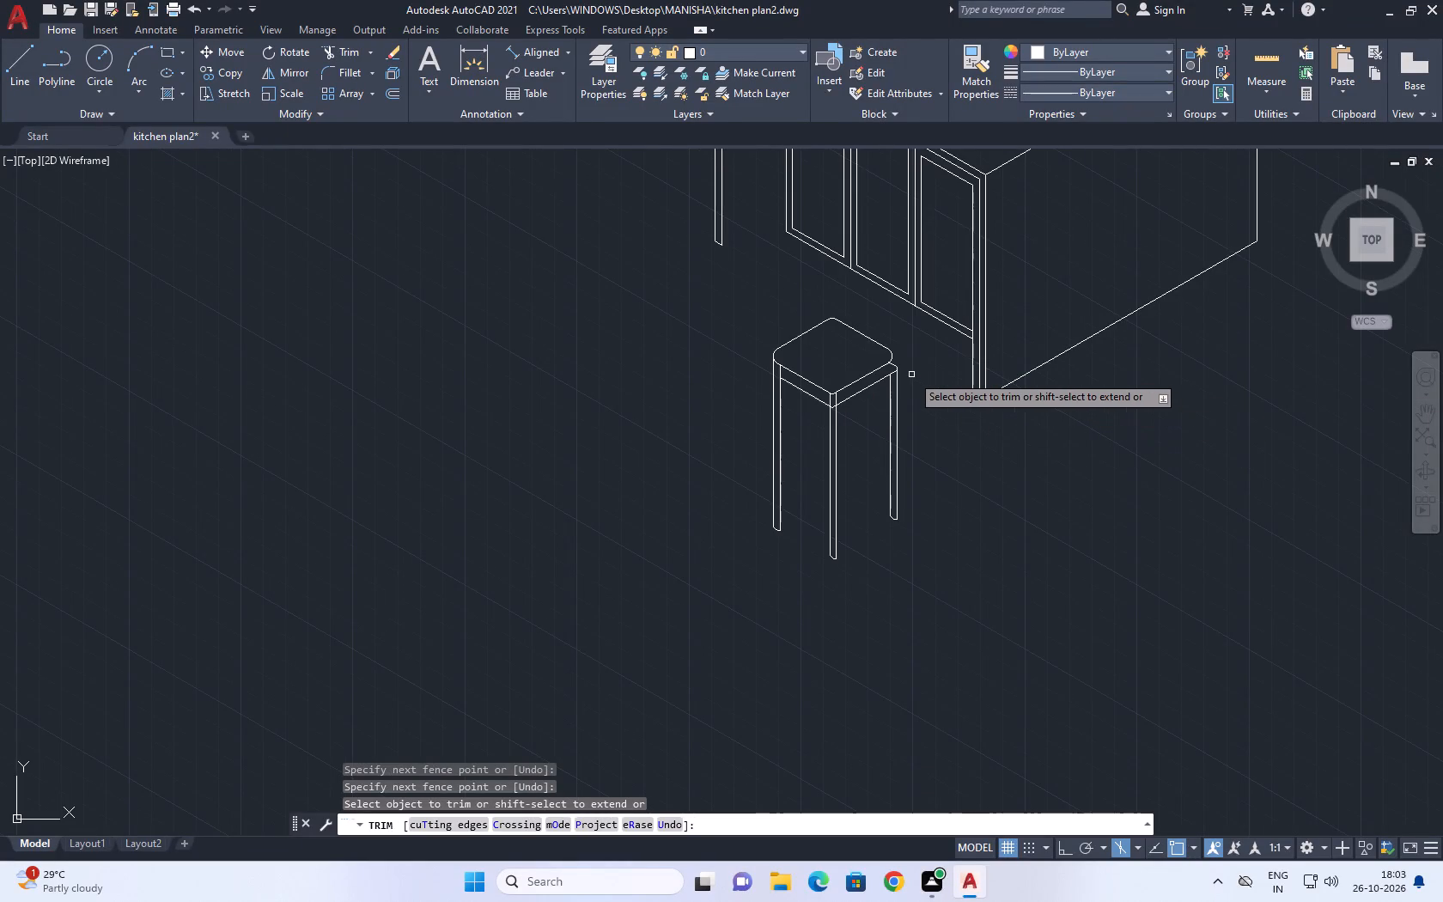
scroll(906, 368, "up", 2)
key("Escape")
Draw a vertical line from the right leg's inner line end up to the top face's rounded right corner.
middle_click_drag(876, 364, 880, 393)
key("l")
key("space")
scroll(872, 412, "up", 2)
left_click(864, 420)
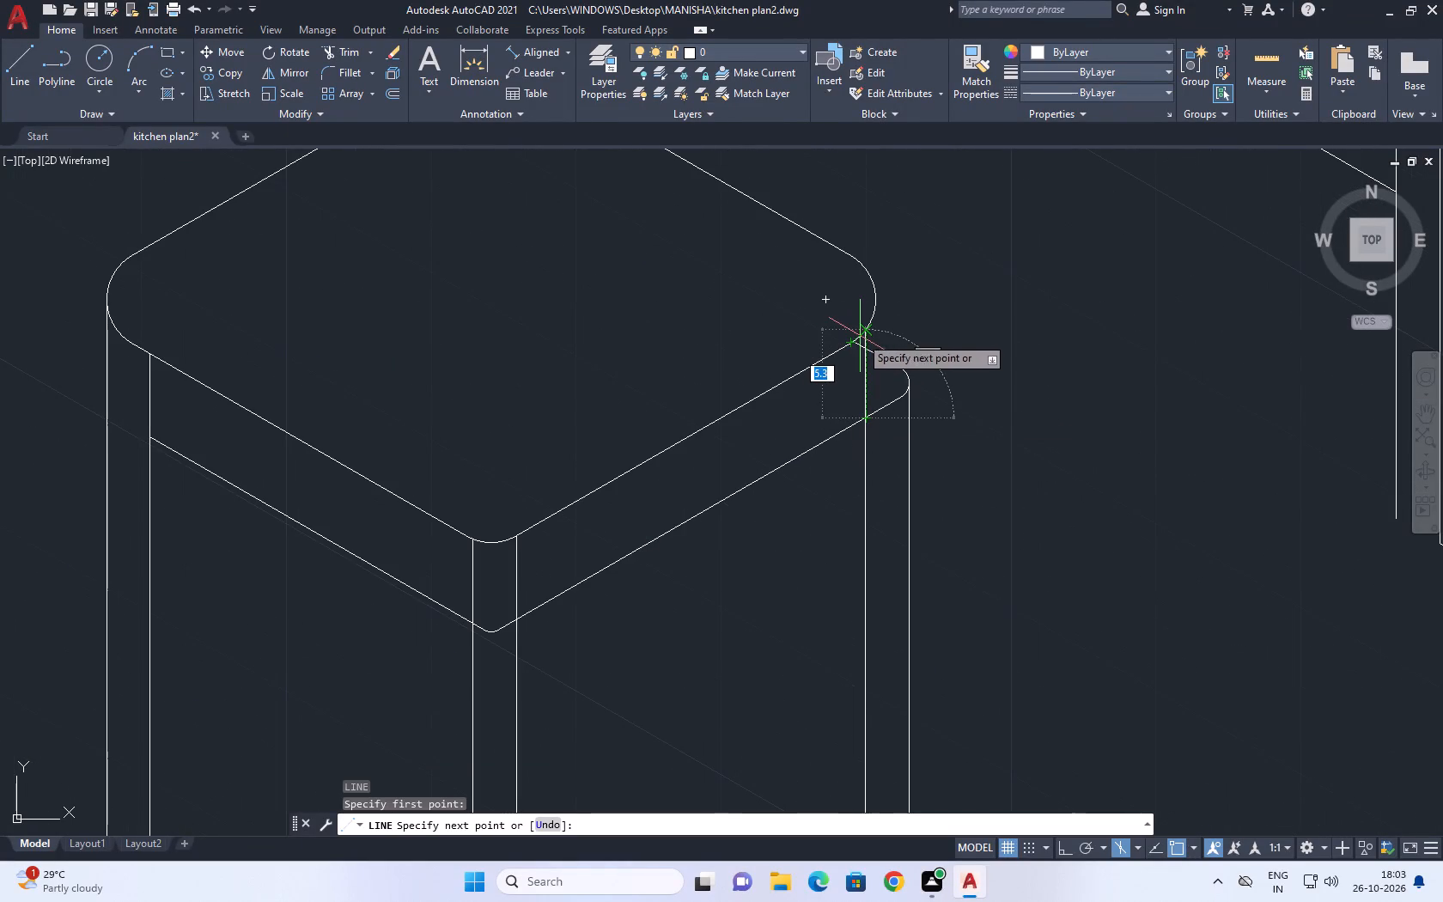
left_click(866, 321)
key("Escape")
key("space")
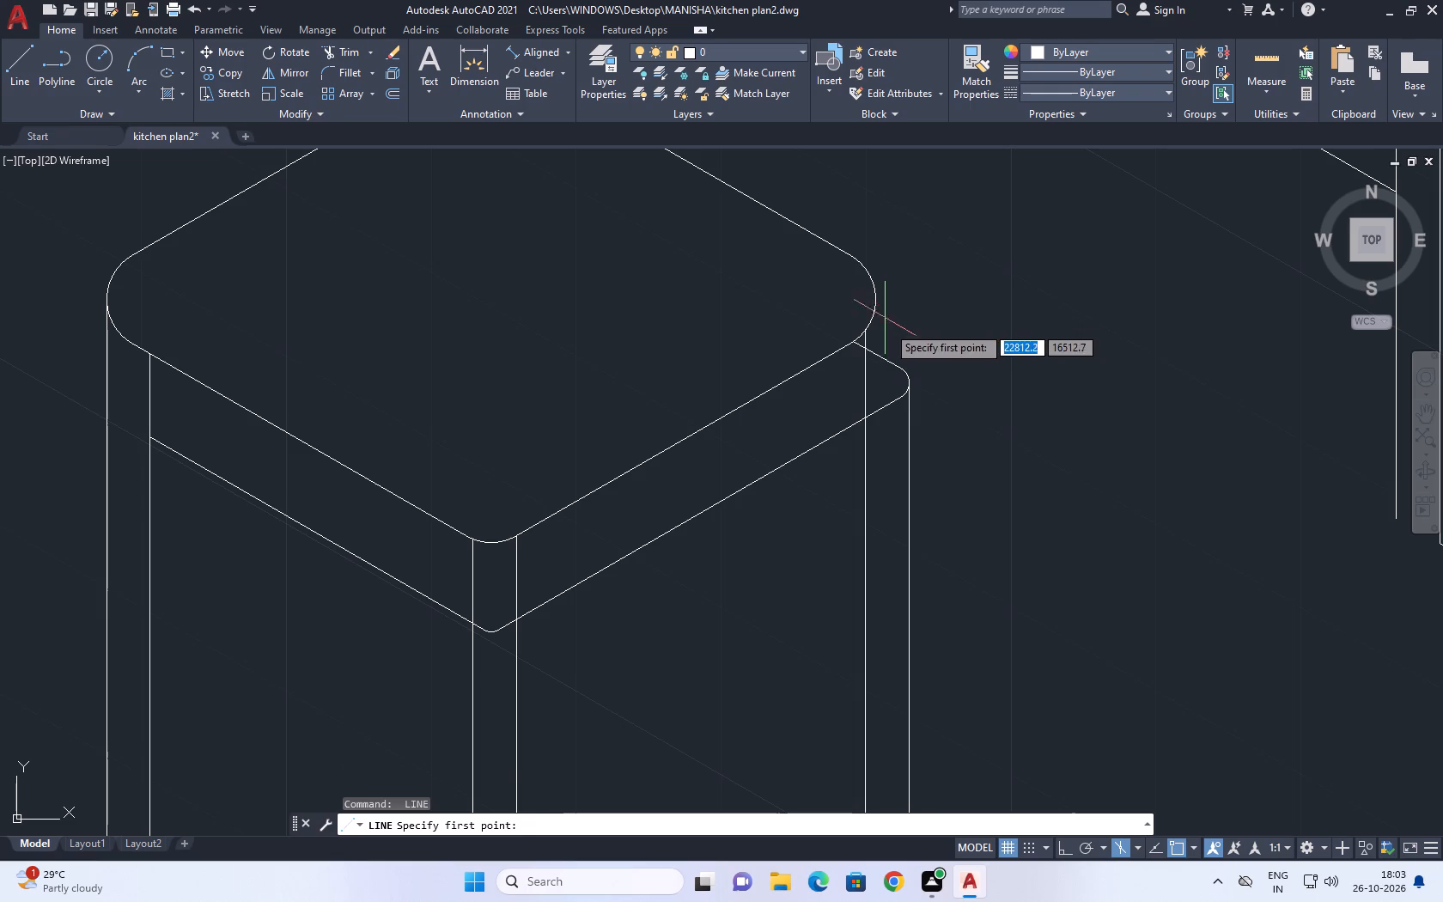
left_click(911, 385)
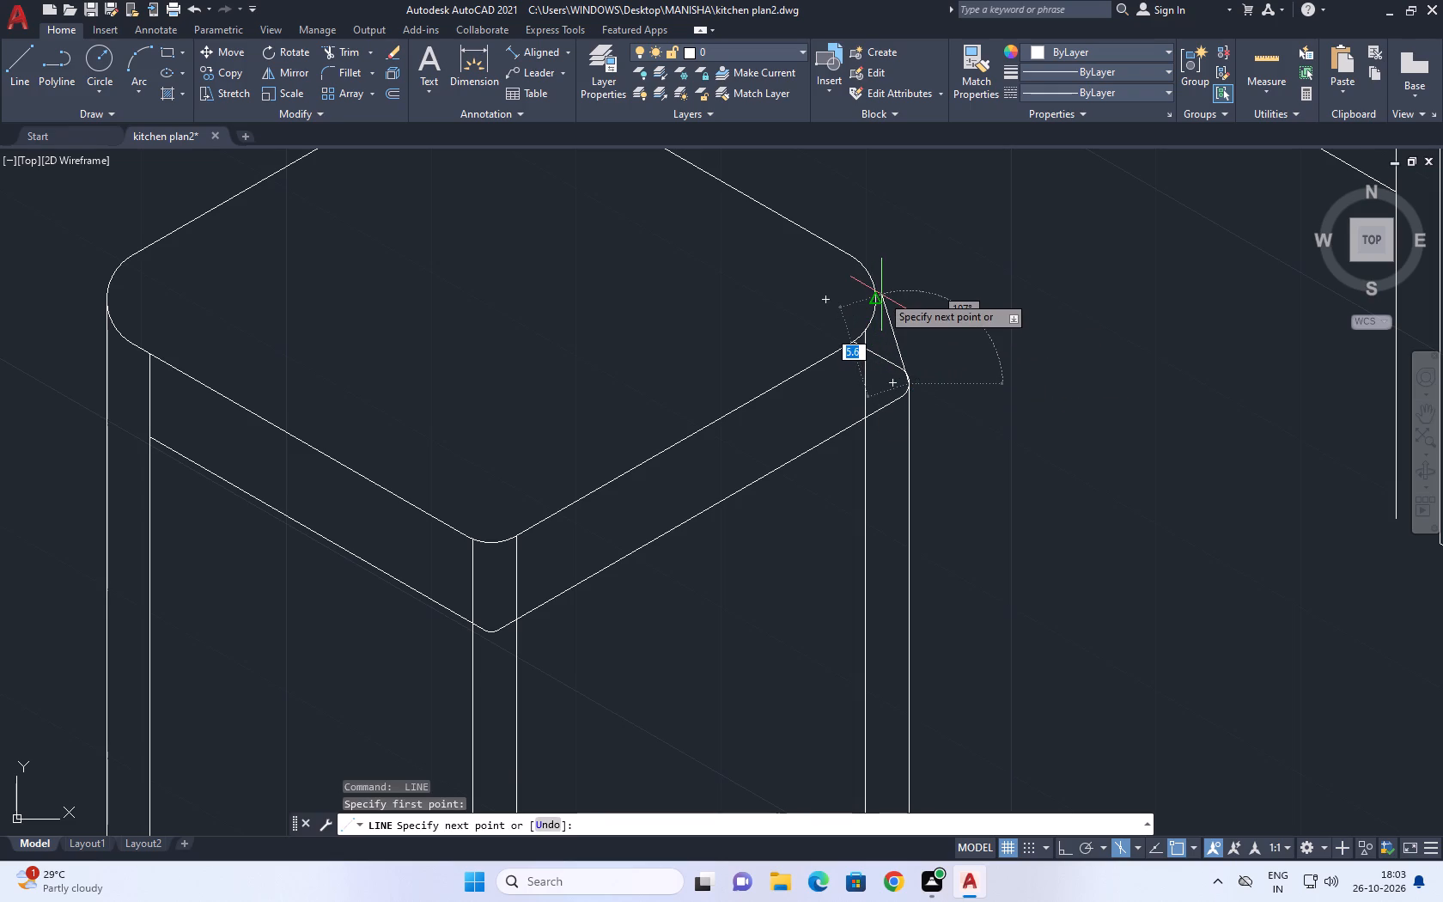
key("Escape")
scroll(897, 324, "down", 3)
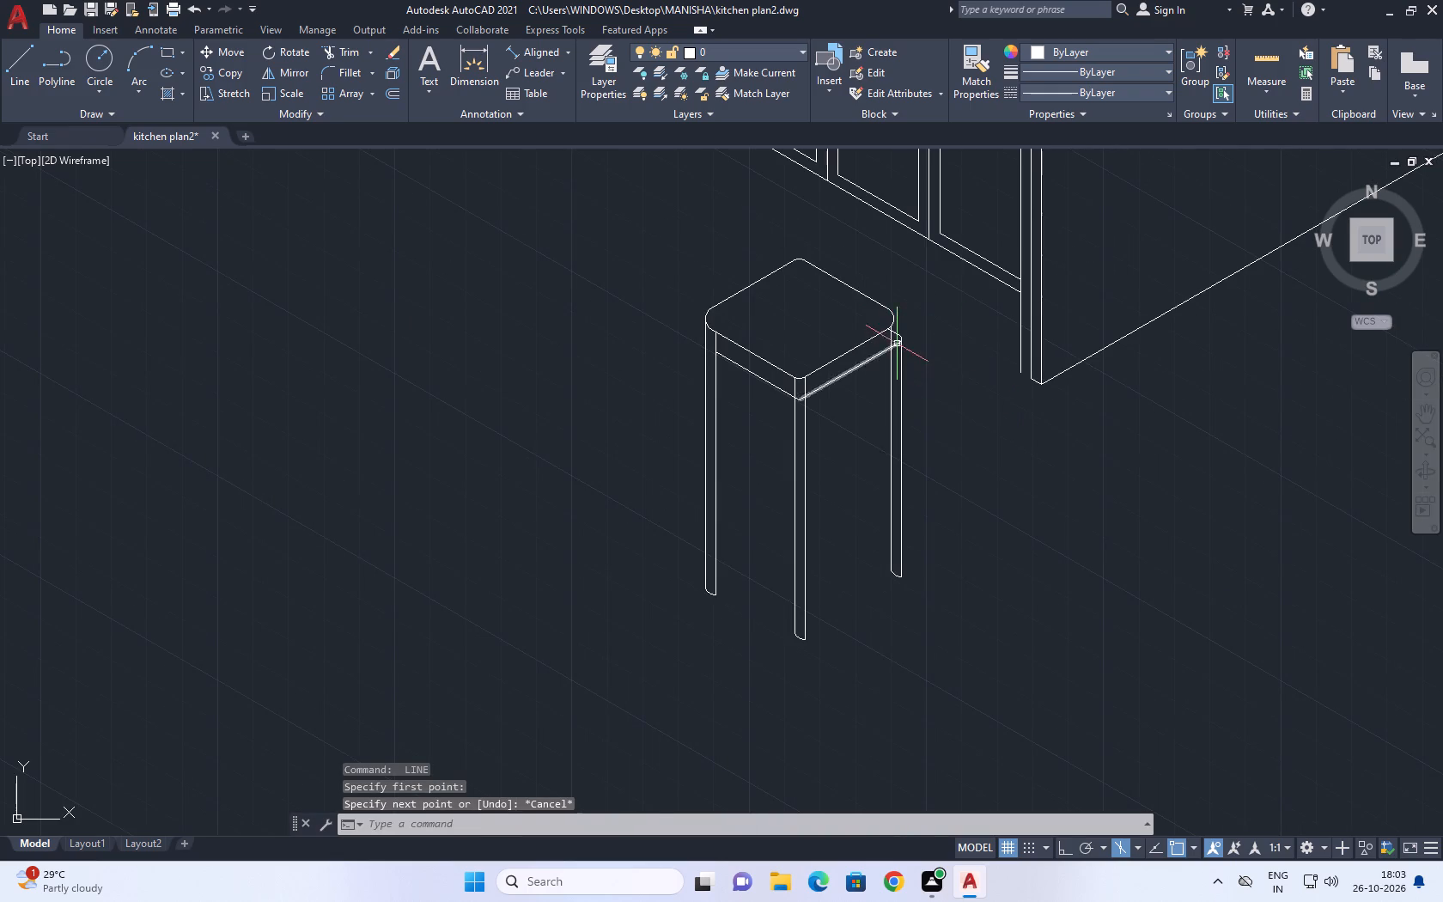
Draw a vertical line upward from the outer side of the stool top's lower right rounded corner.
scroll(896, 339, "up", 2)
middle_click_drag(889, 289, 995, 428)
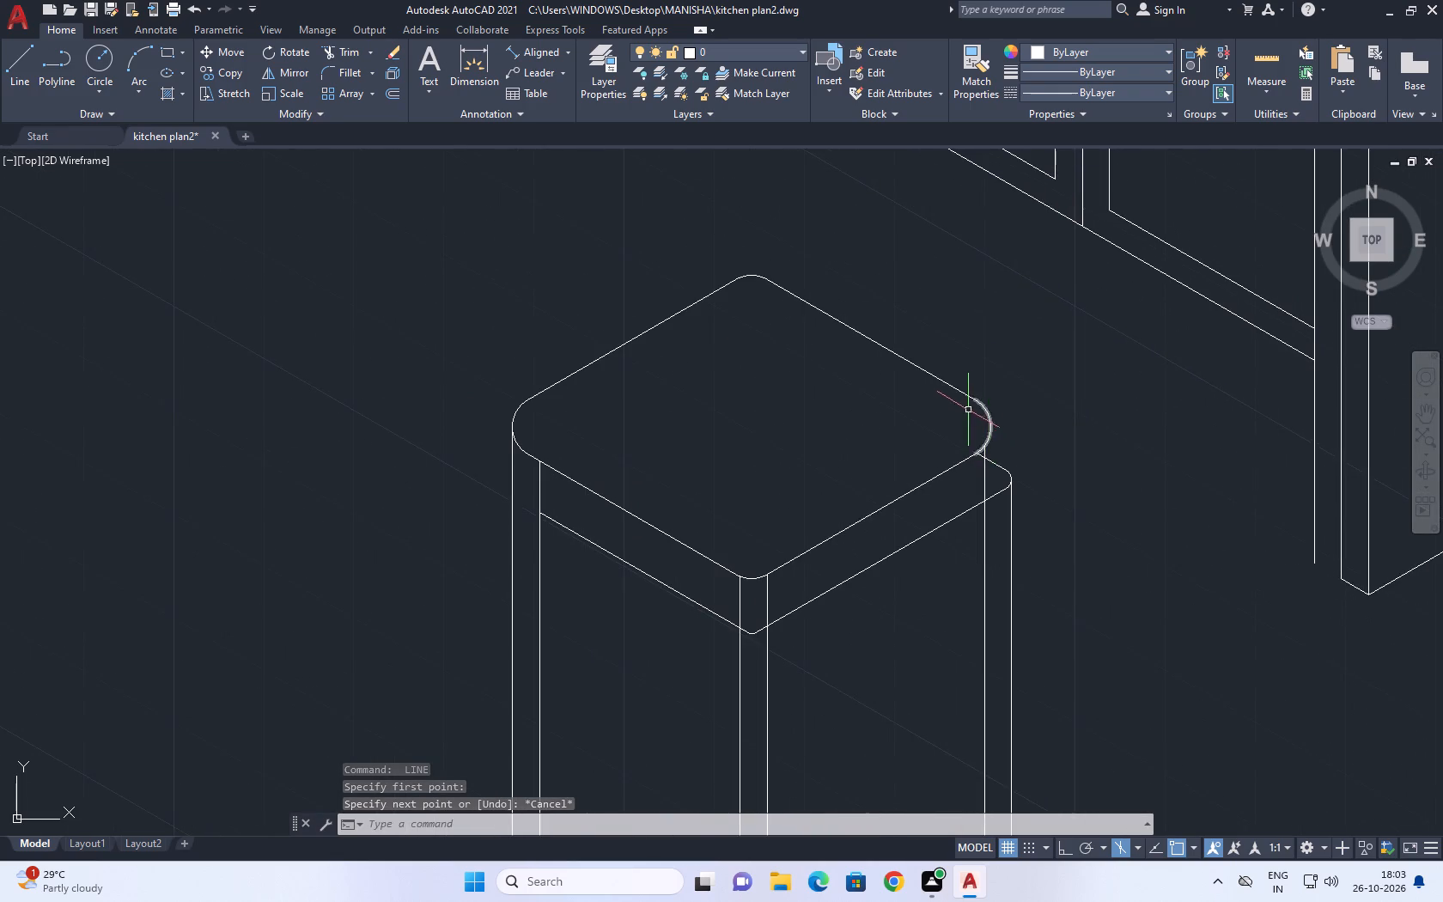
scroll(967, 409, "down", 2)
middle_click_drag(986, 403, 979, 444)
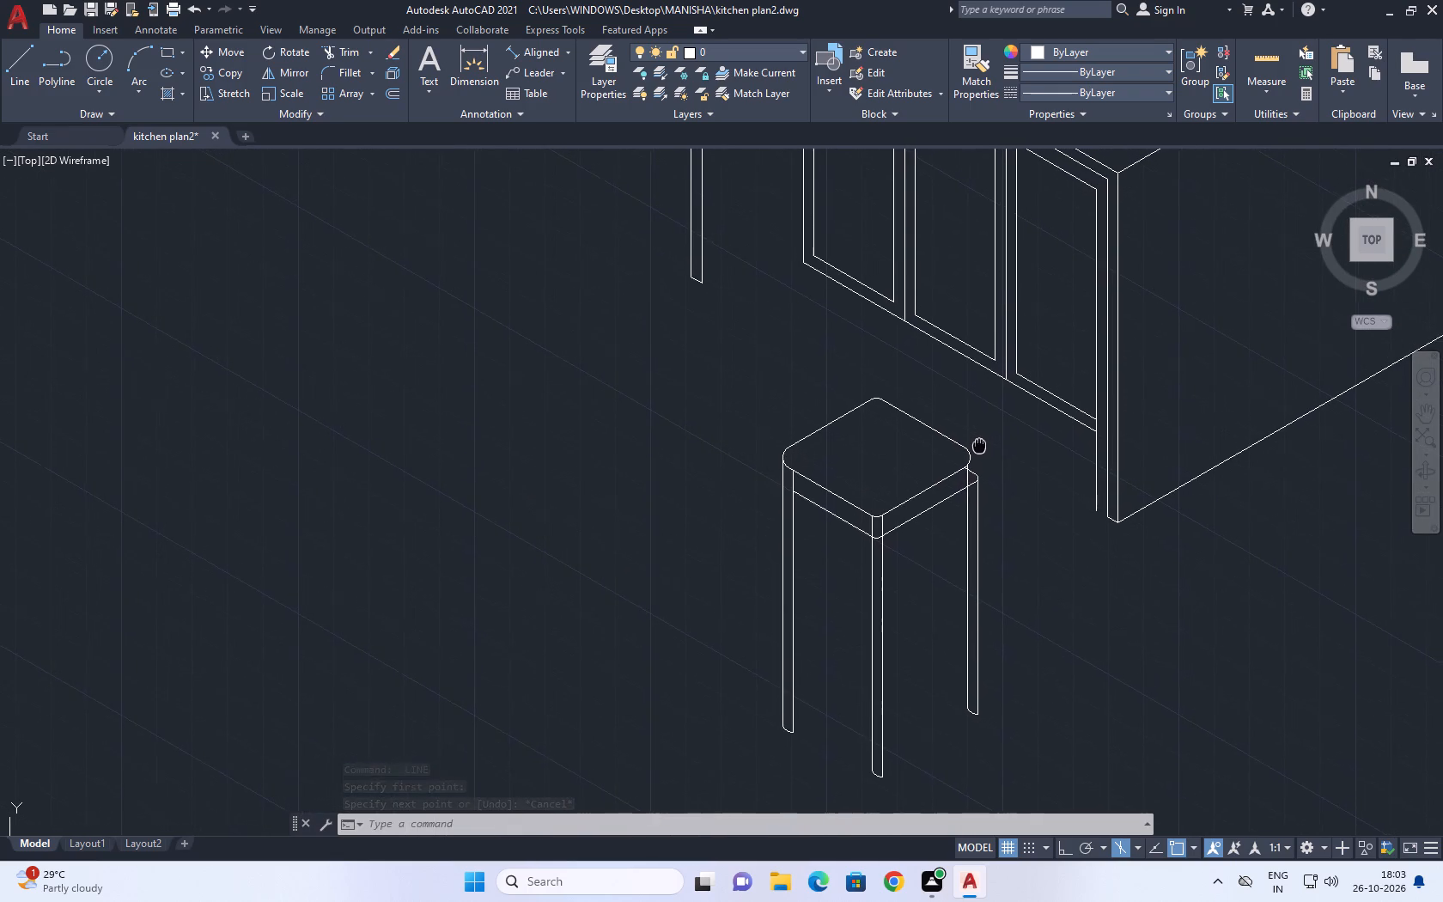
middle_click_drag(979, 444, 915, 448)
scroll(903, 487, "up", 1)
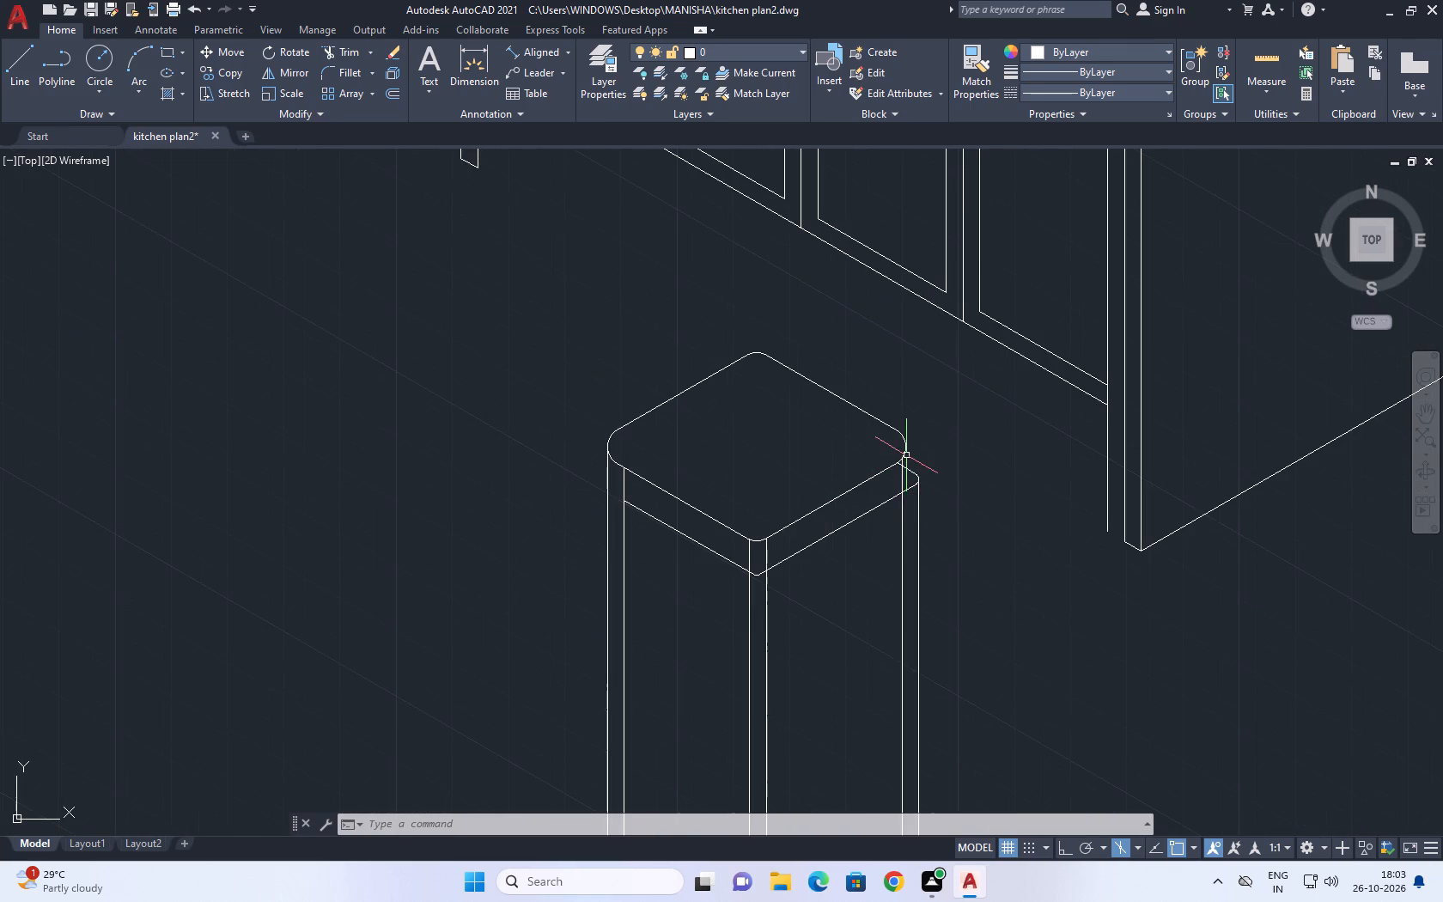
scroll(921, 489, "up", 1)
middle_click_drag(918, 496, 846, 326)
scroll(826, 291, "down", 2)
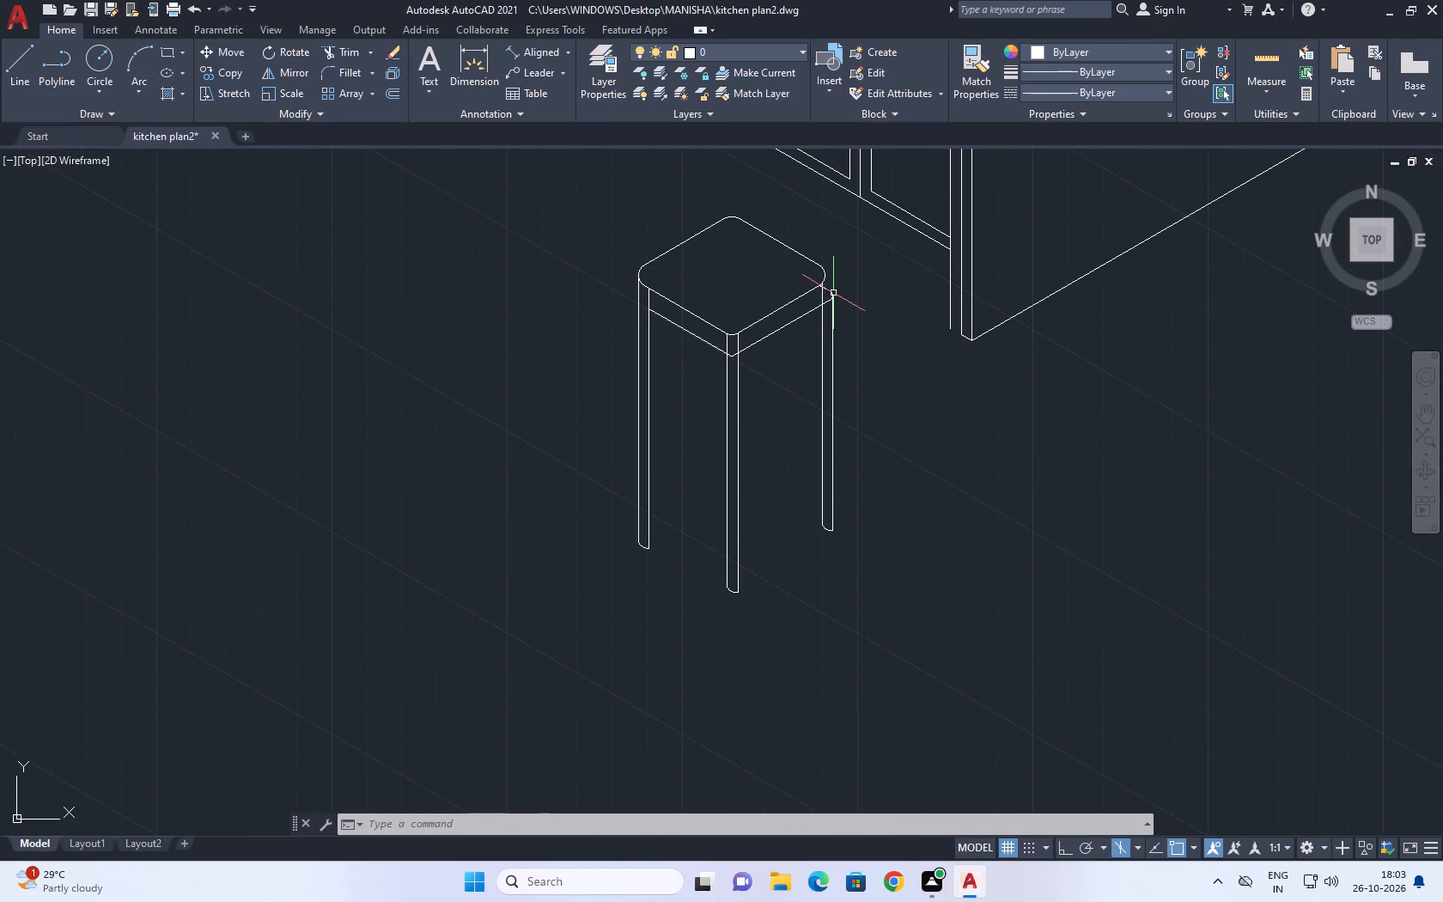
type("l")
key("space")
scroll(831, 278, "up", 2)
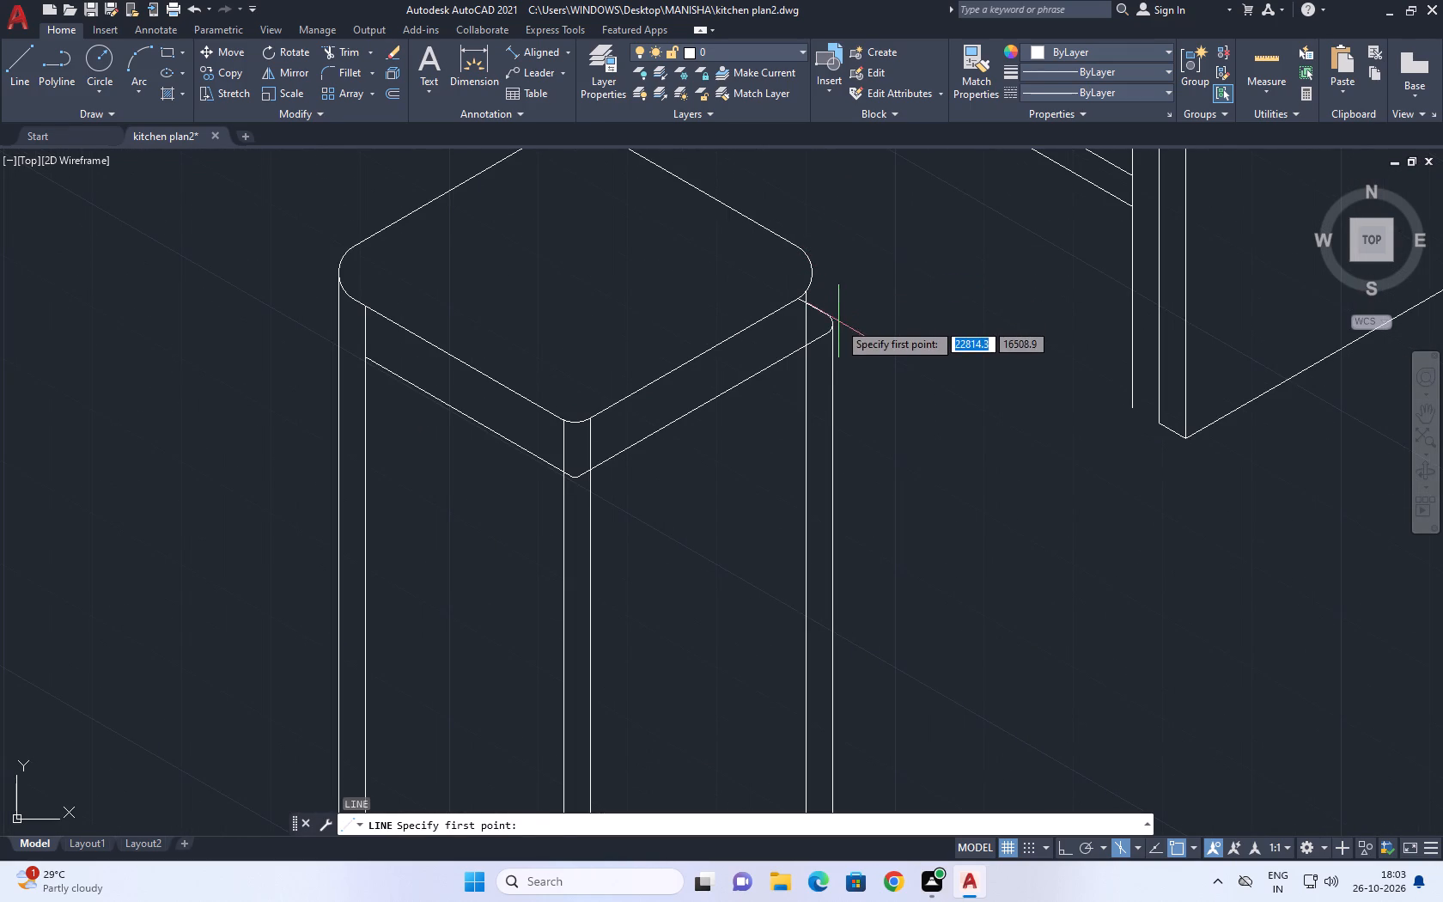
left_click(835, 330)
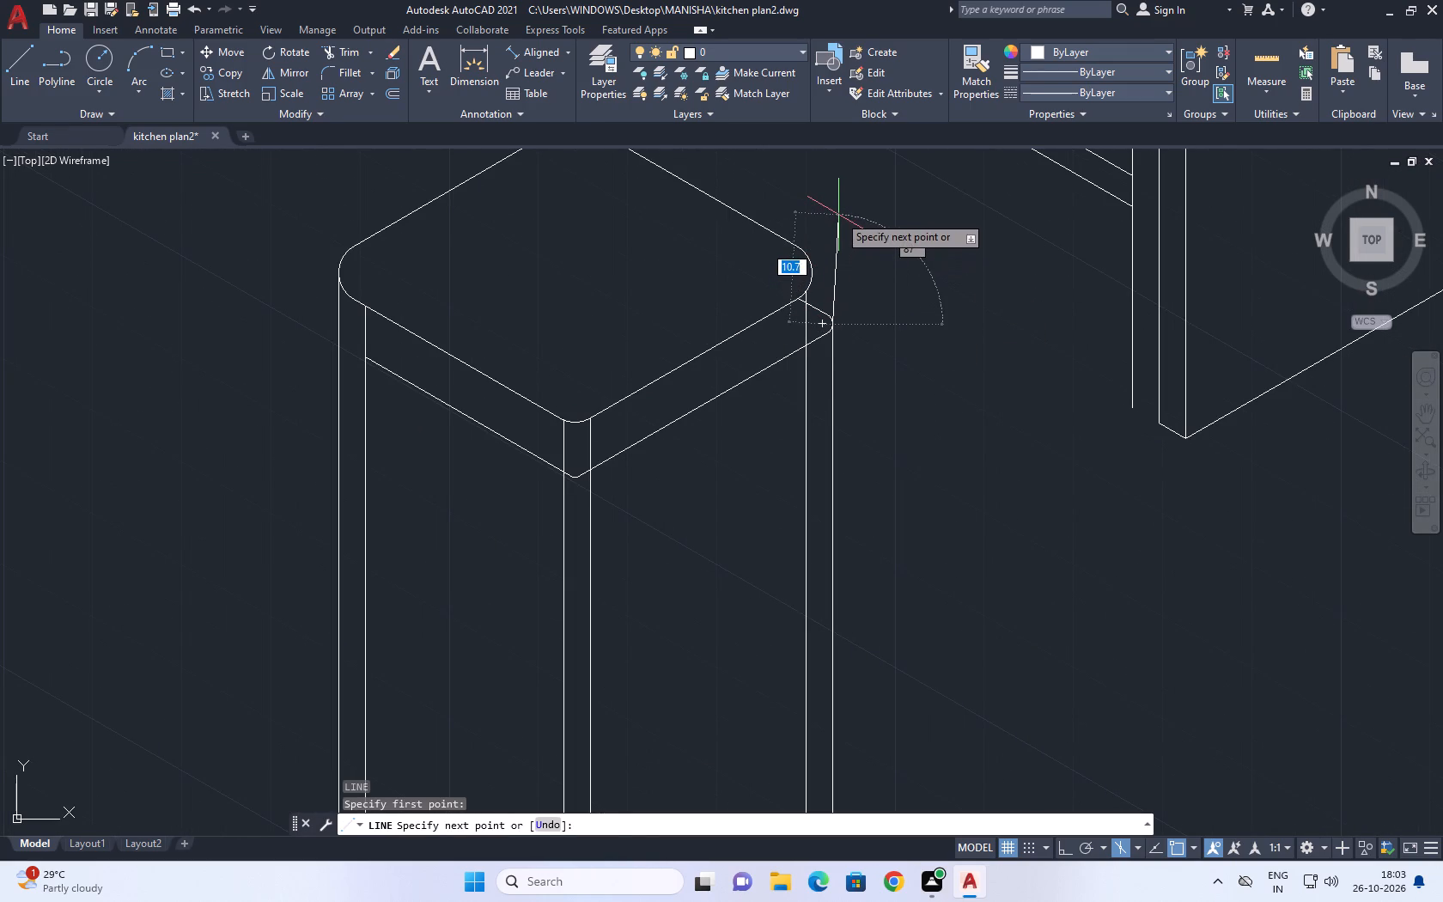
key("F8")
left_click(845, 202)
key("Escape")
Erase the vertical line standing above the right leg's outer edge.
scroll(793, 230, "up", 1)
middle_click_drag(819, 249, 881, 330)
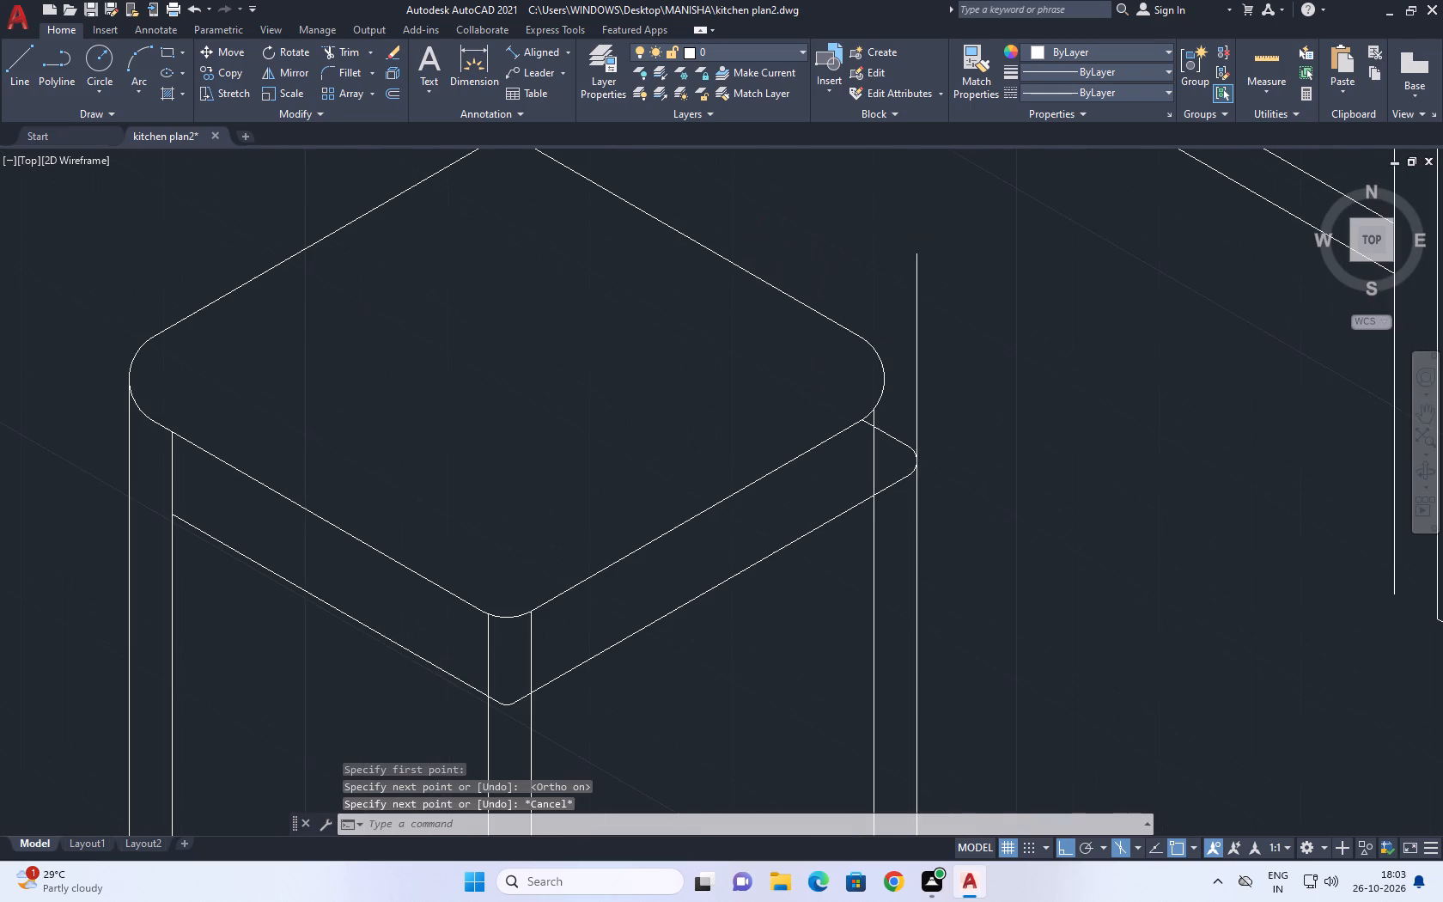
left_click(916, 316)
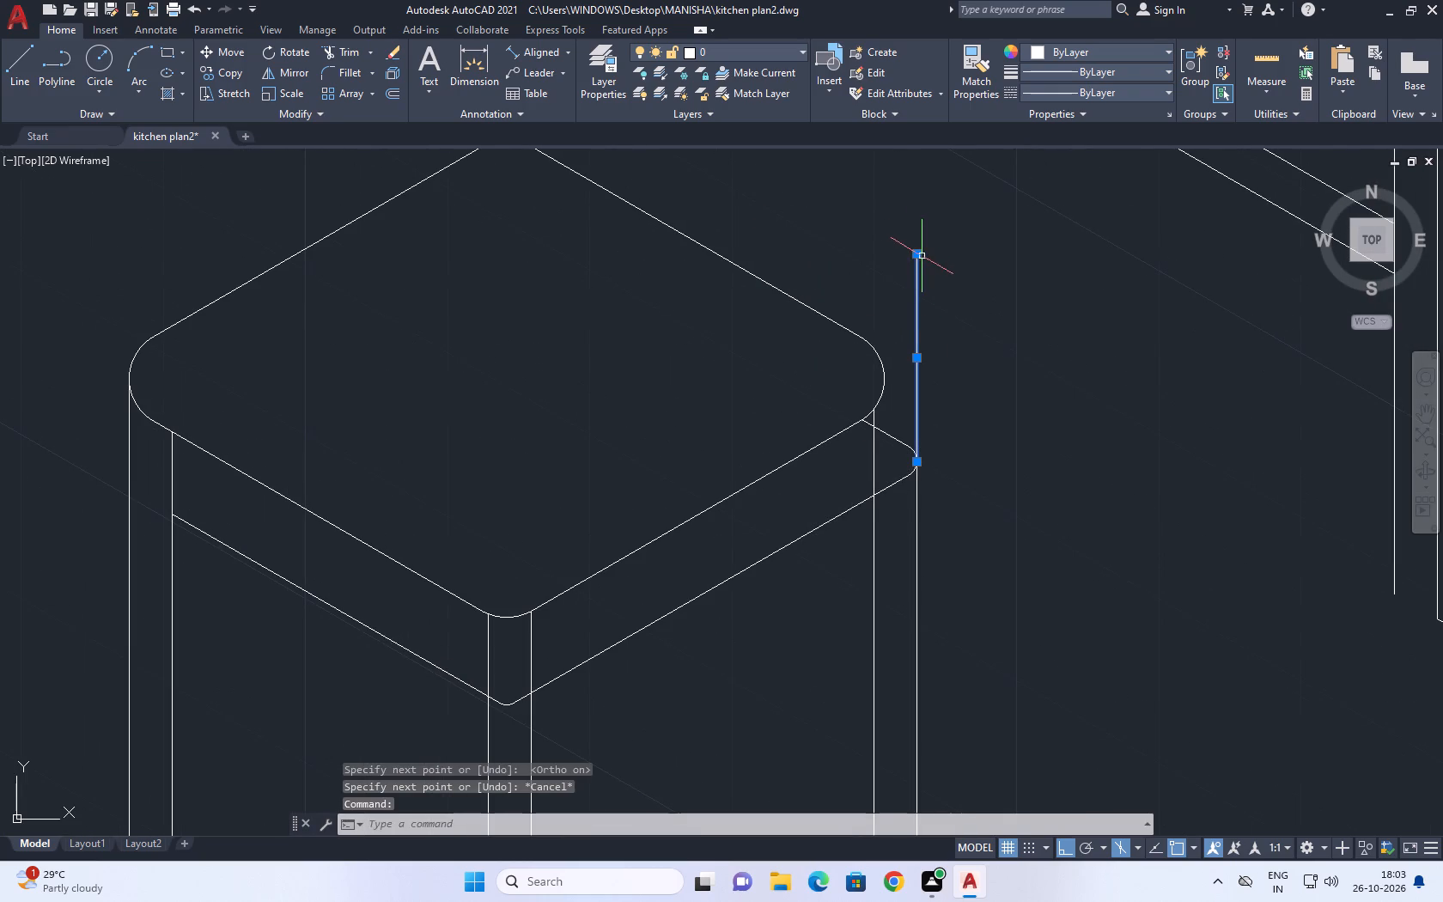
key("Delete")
Draw a vertical line from the outermost point of the top face's rounded right corner down to the lower front-right edge.
scroll(914, 316, "down", 3)
middle_click_drag(935, 368, 893, 274)
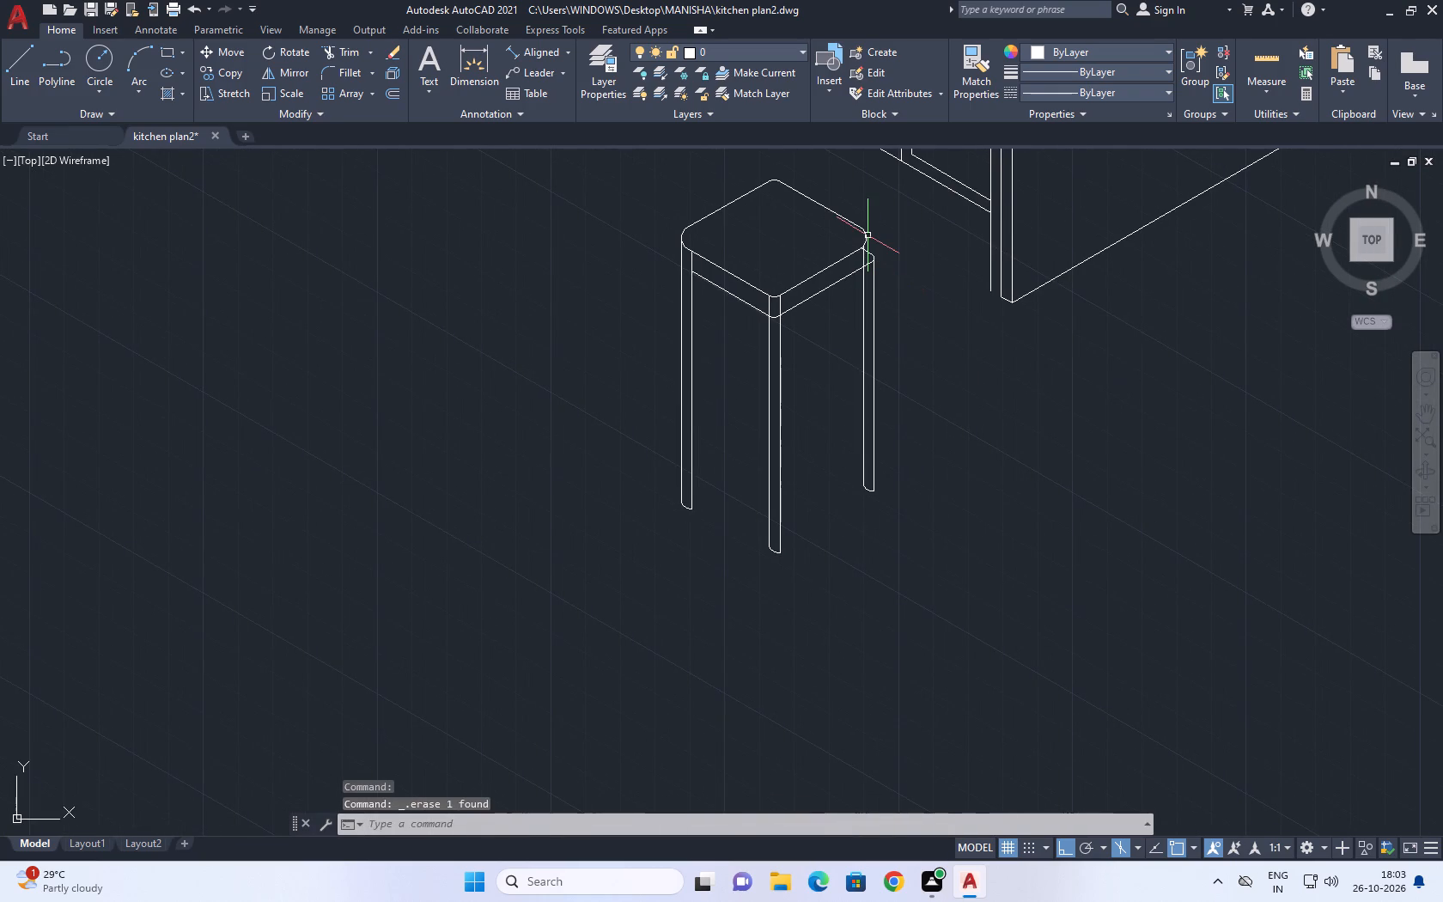
key("l")
key("space")
scroll(867, 235, "up", 2)
left_click(864, 238)
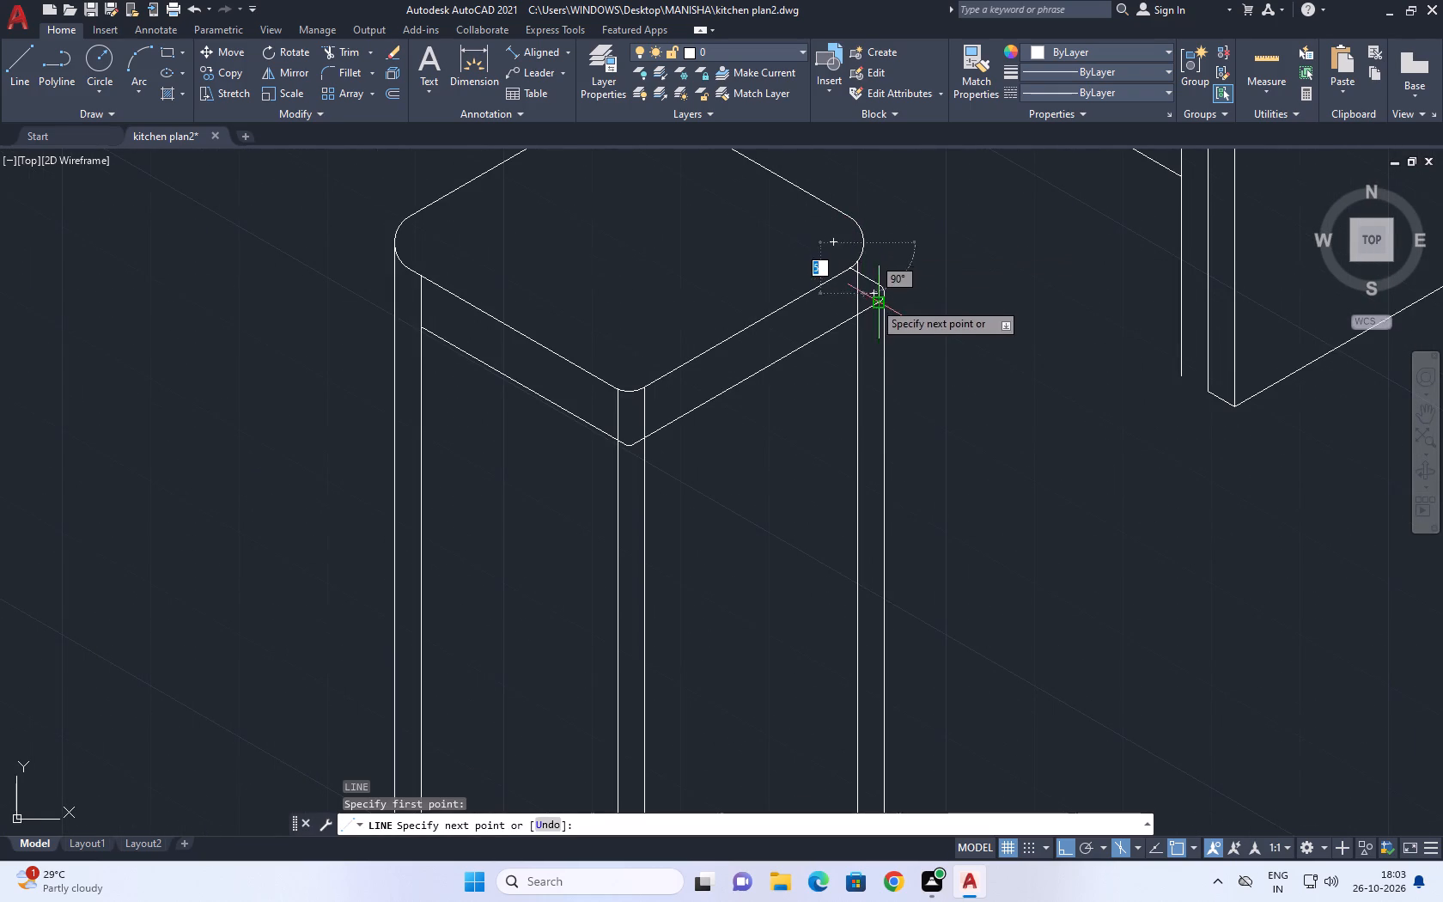
left_click(866, 310)
key("Escape")
Stretch the new vertical line's lower end outward onto the lower rounded corner, where the right leg's outer line starts.
scroll(898, 266, "down", 2)
middle_click_drag(932, 314, 933, 265)
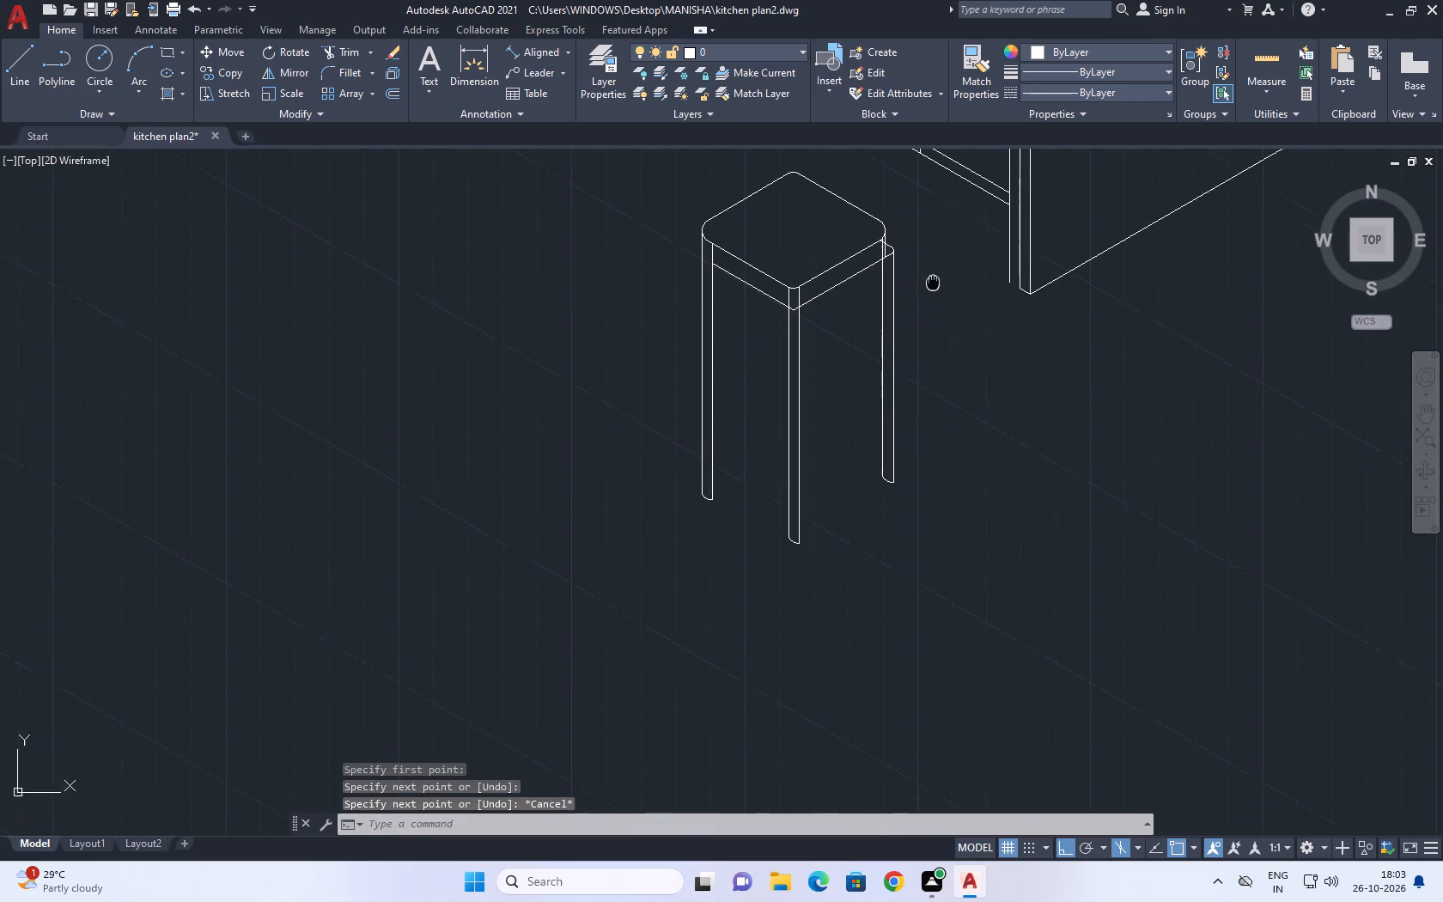
middle_click_drag(933, 265, 909, 393)
scroll(888, 369, "up", 2)
scroll(804, 332, "up", 3)
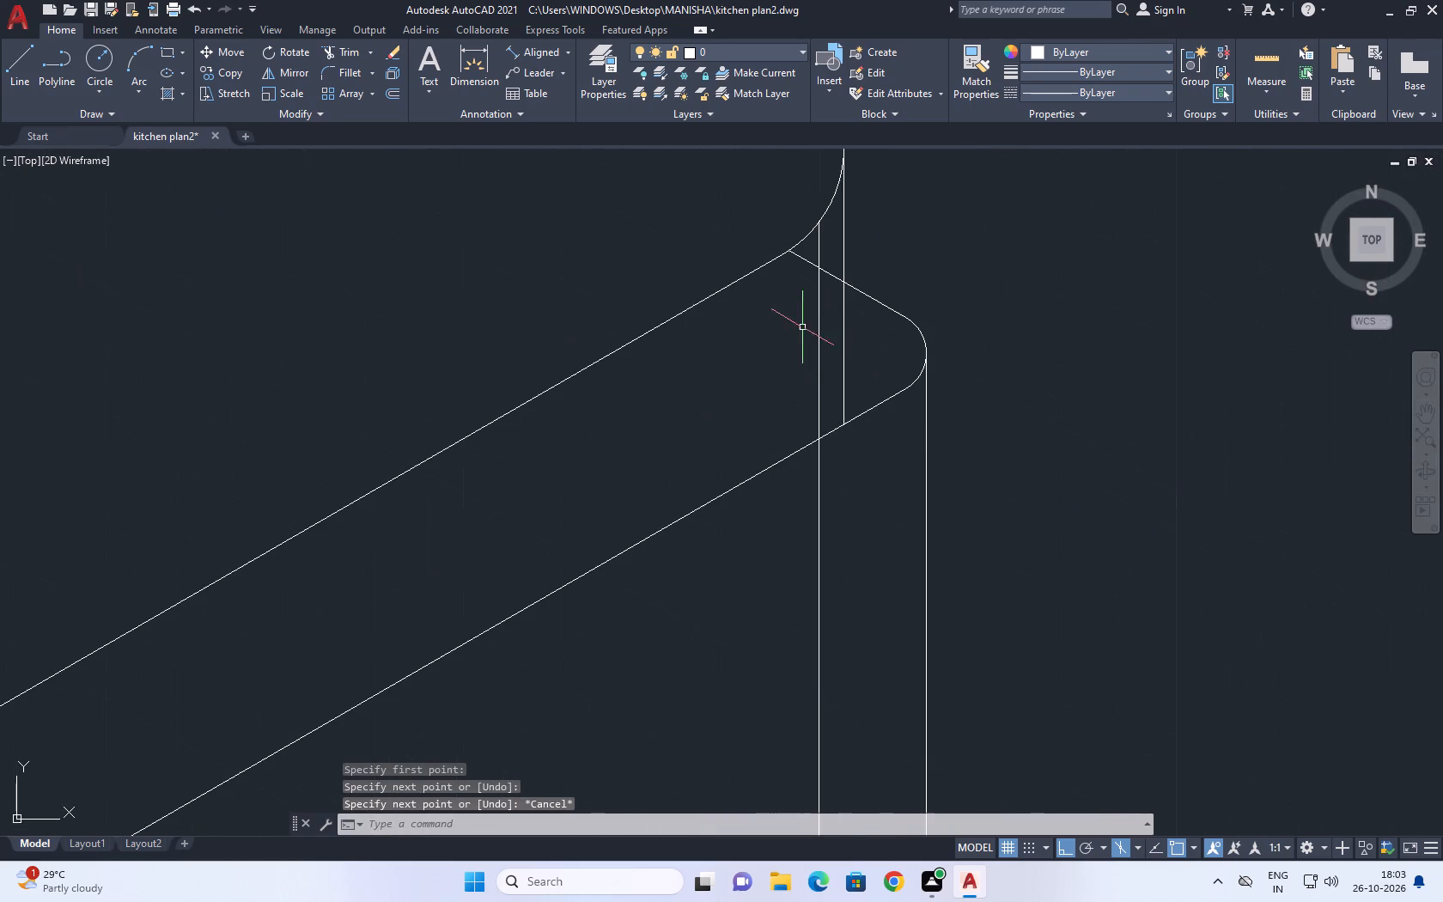
left_click(843, 321)
left_click(848, 424)
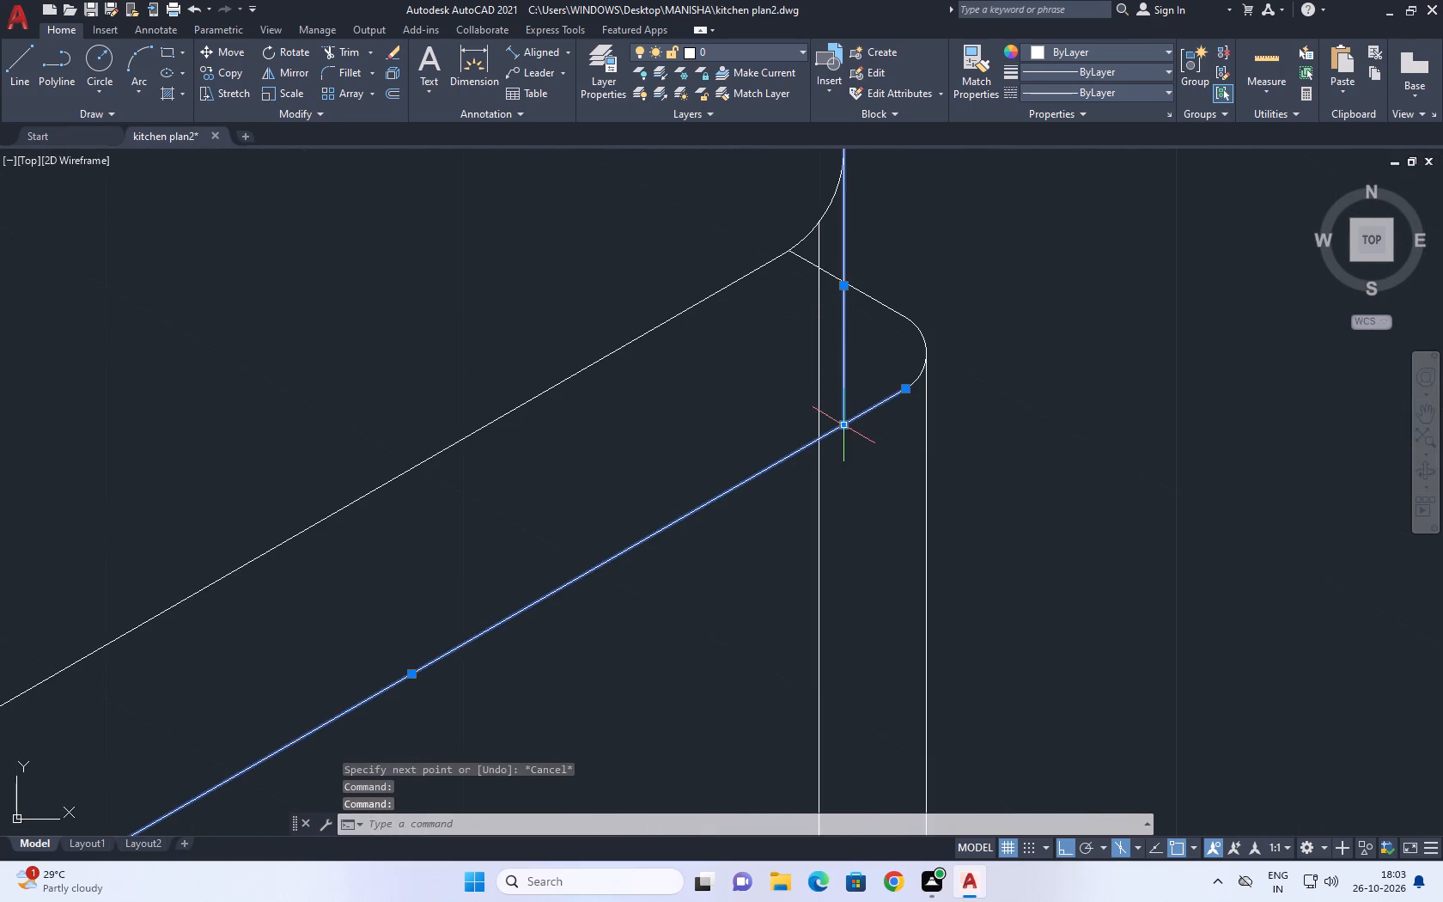
left_click(842, 426)
left_click(920, 352)
key("Escape")
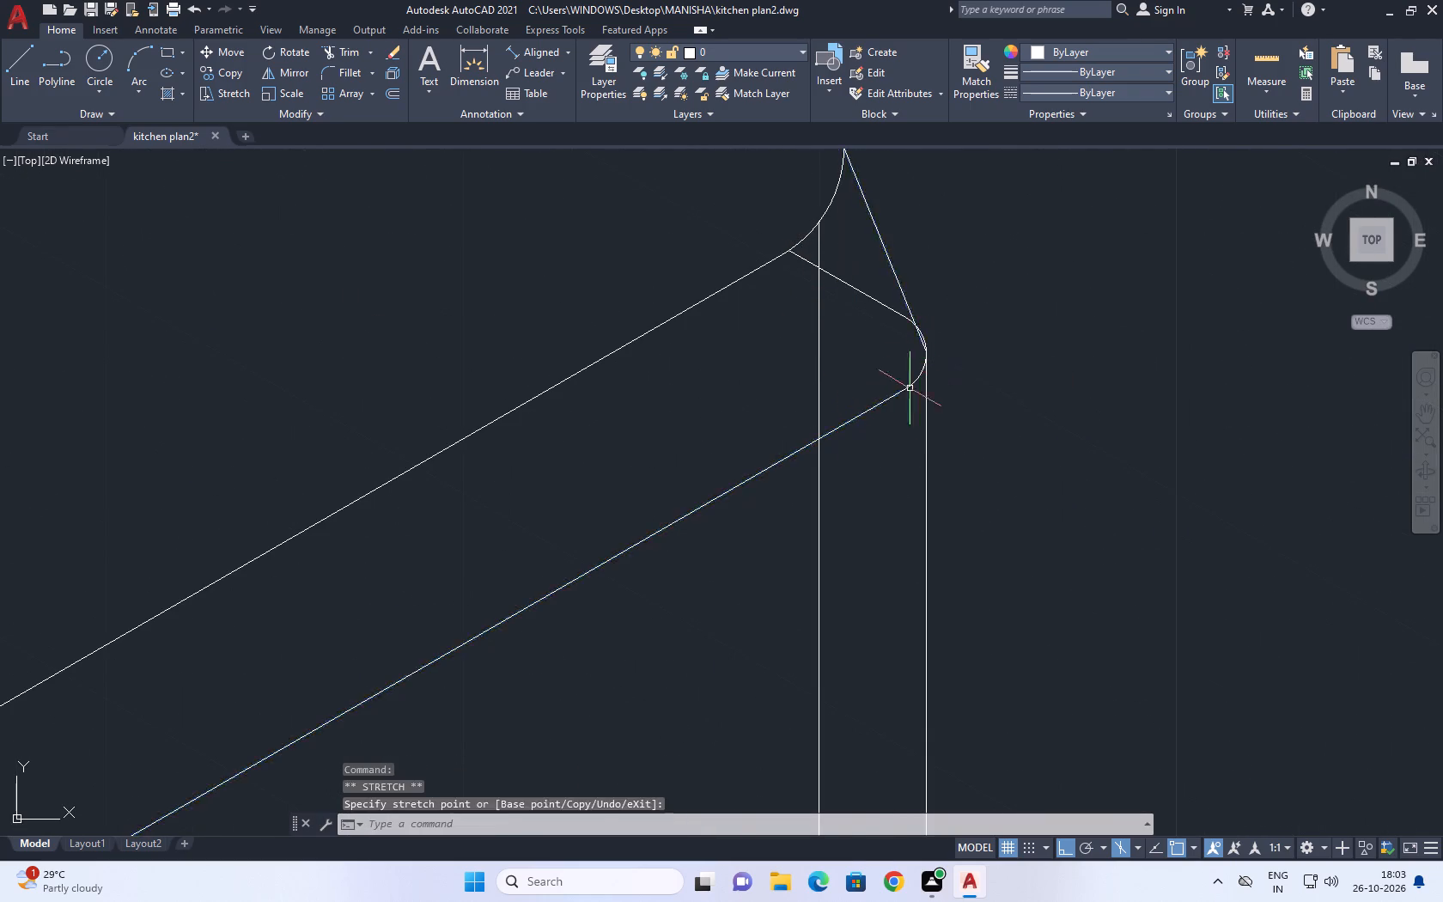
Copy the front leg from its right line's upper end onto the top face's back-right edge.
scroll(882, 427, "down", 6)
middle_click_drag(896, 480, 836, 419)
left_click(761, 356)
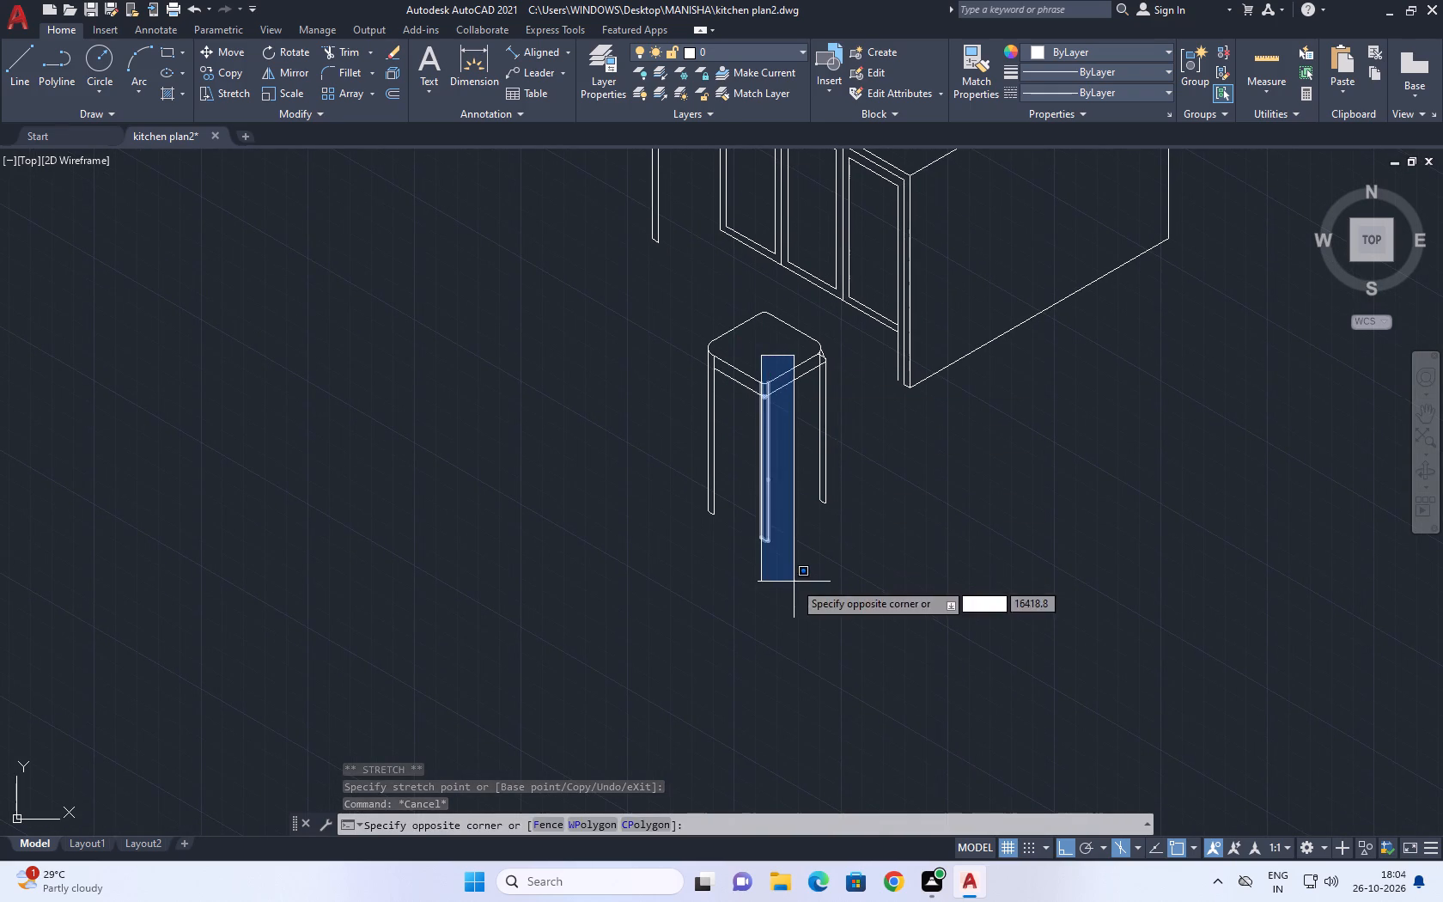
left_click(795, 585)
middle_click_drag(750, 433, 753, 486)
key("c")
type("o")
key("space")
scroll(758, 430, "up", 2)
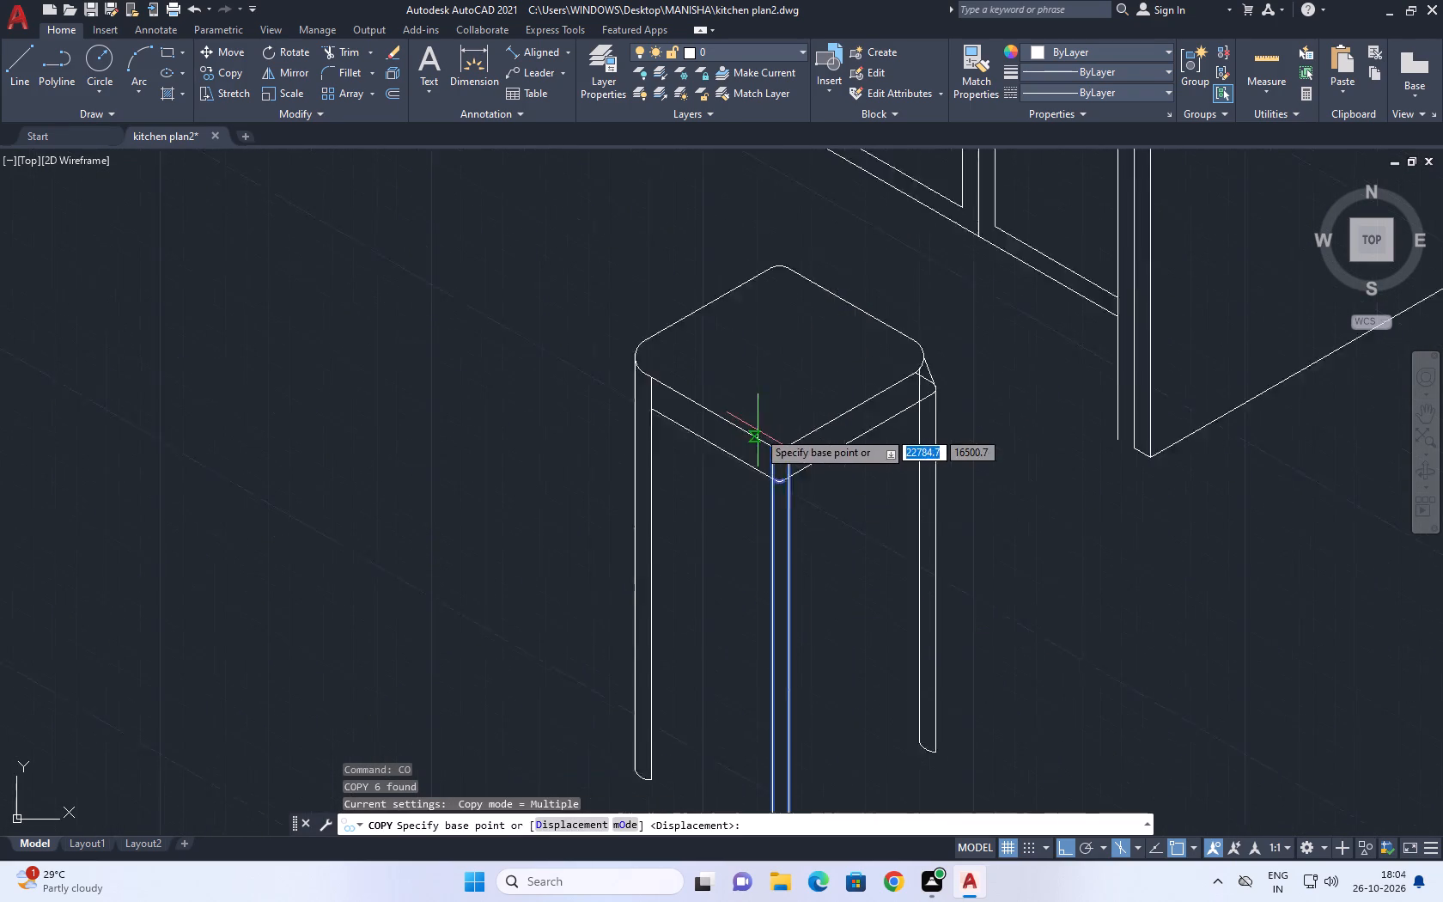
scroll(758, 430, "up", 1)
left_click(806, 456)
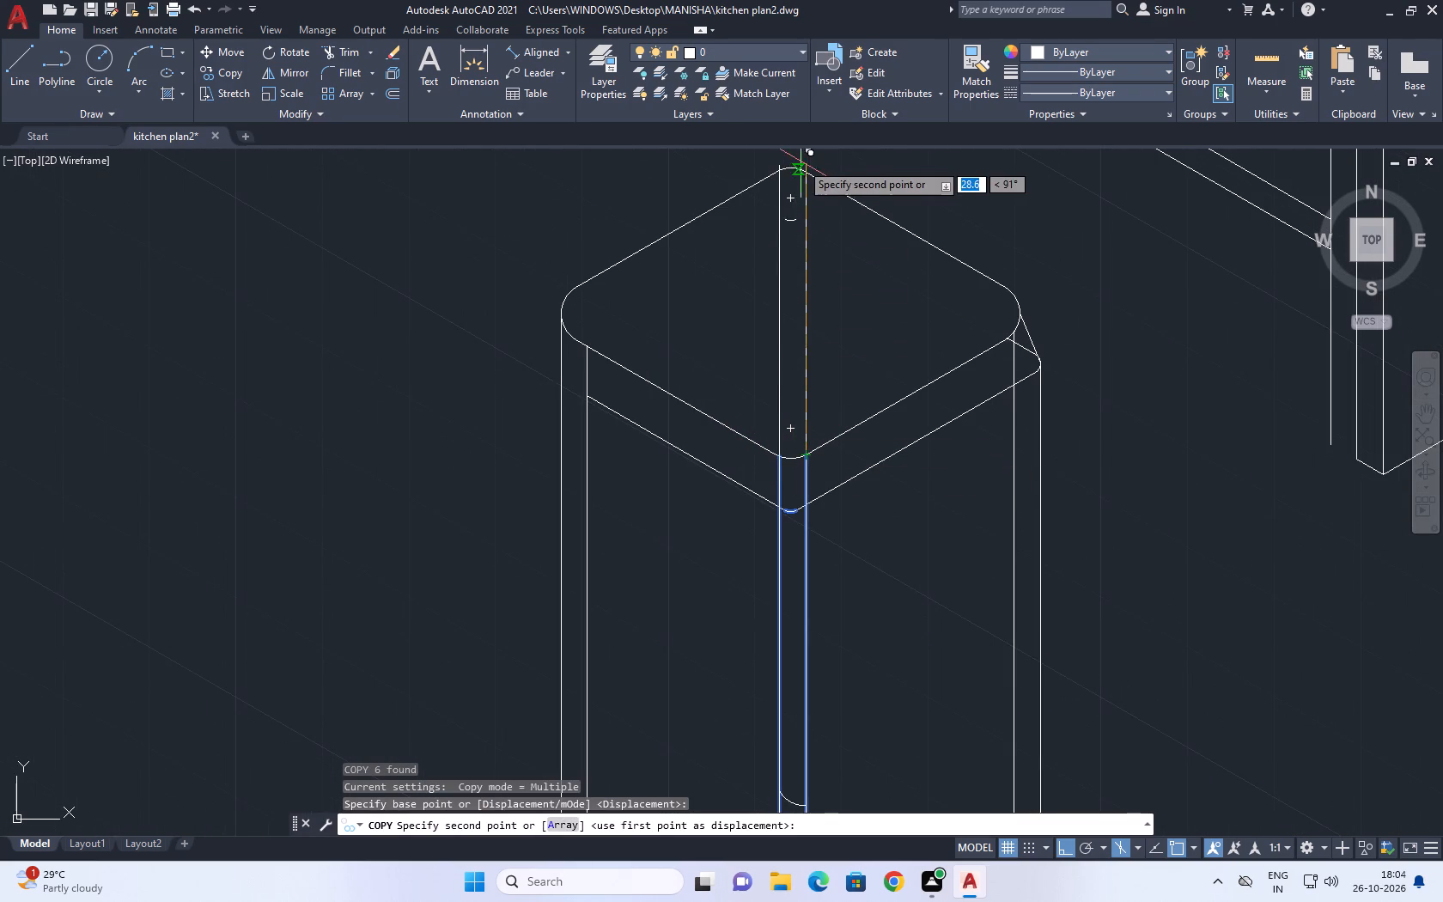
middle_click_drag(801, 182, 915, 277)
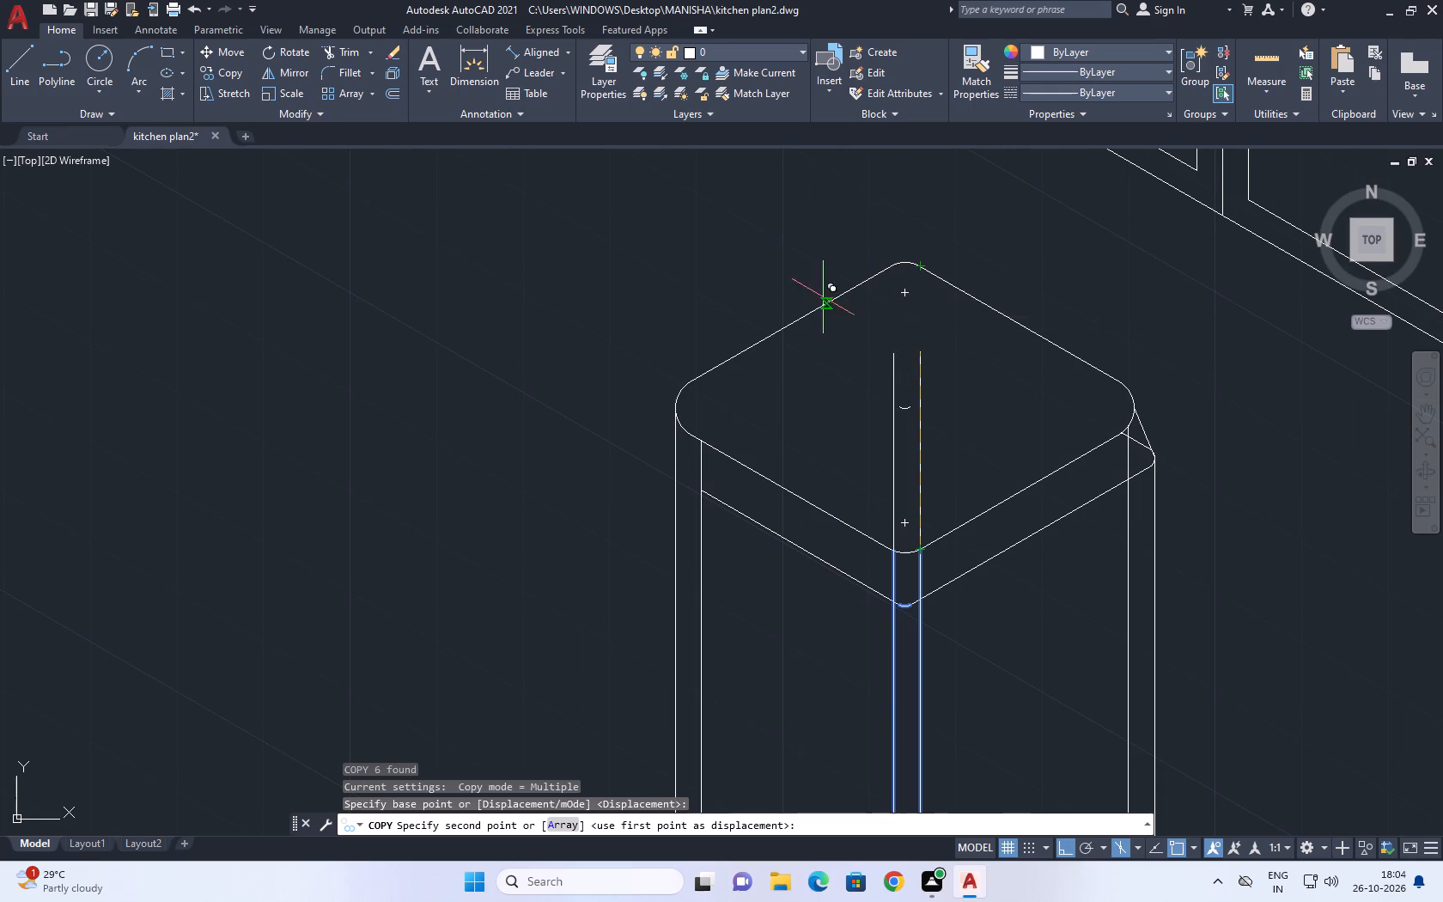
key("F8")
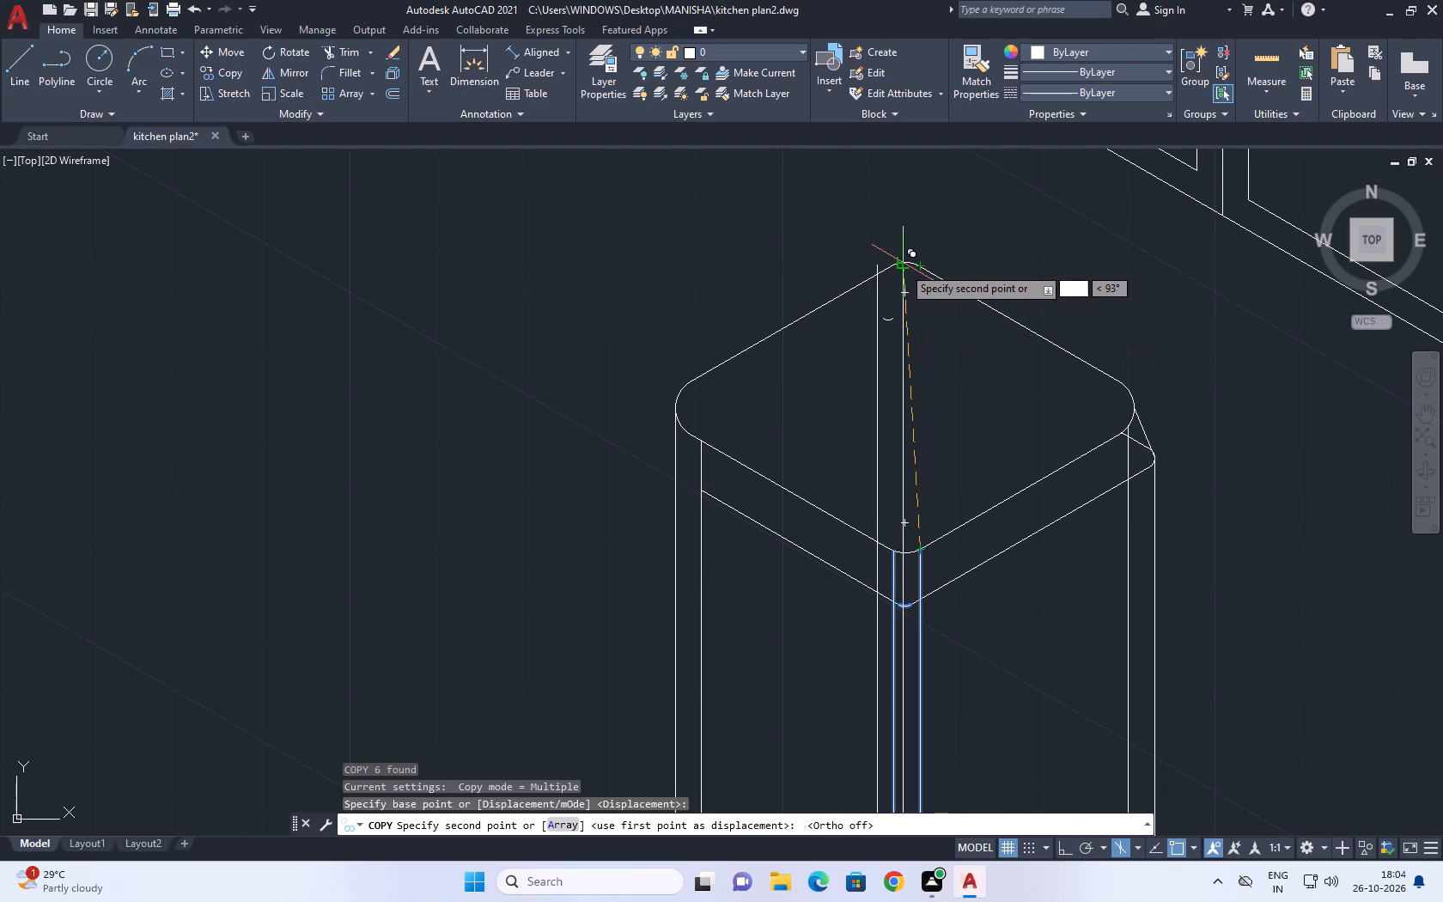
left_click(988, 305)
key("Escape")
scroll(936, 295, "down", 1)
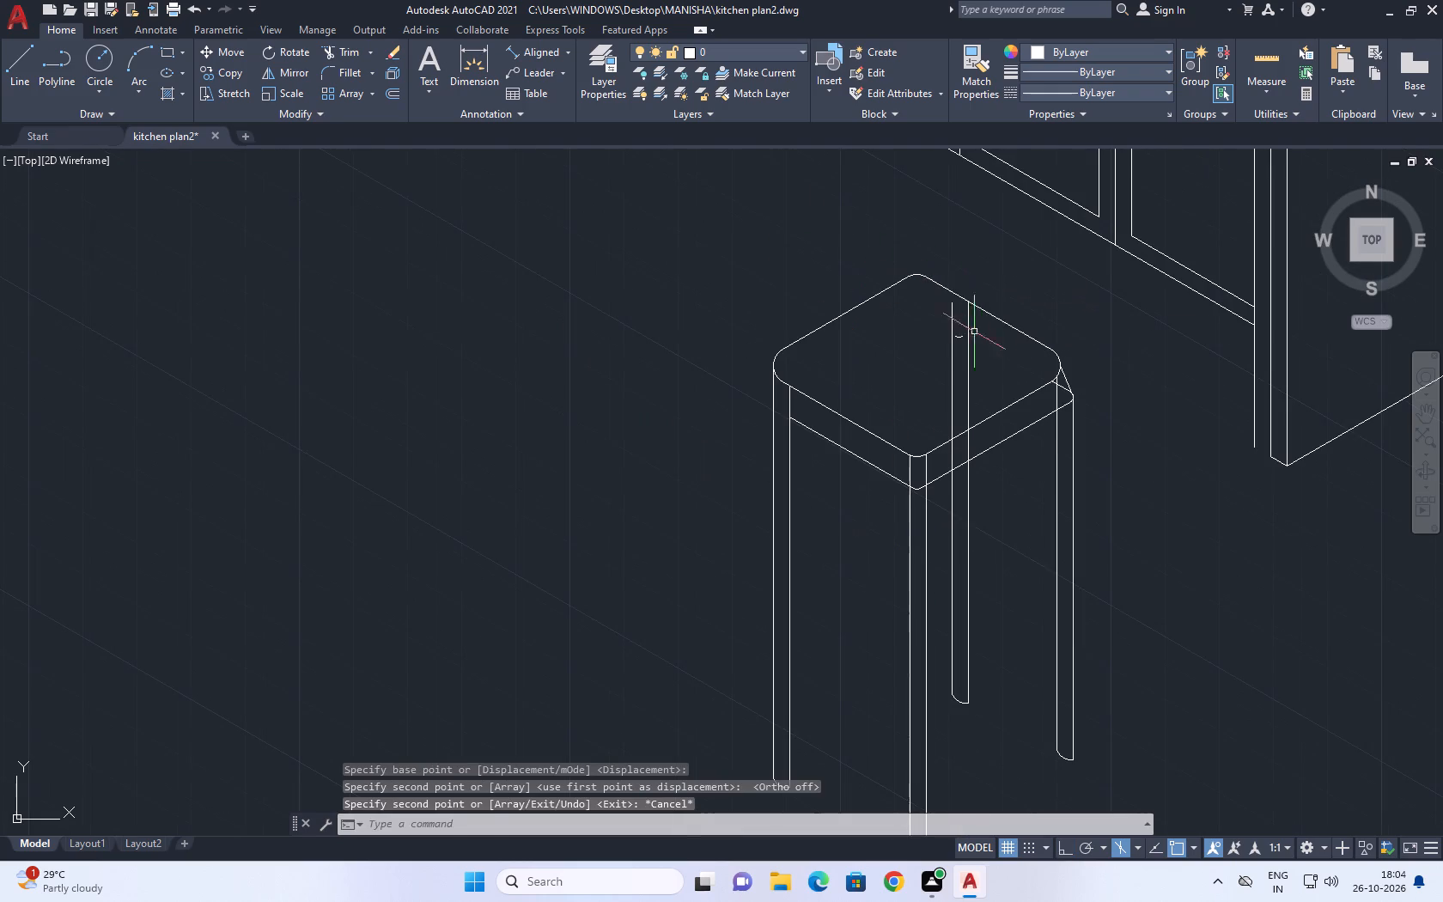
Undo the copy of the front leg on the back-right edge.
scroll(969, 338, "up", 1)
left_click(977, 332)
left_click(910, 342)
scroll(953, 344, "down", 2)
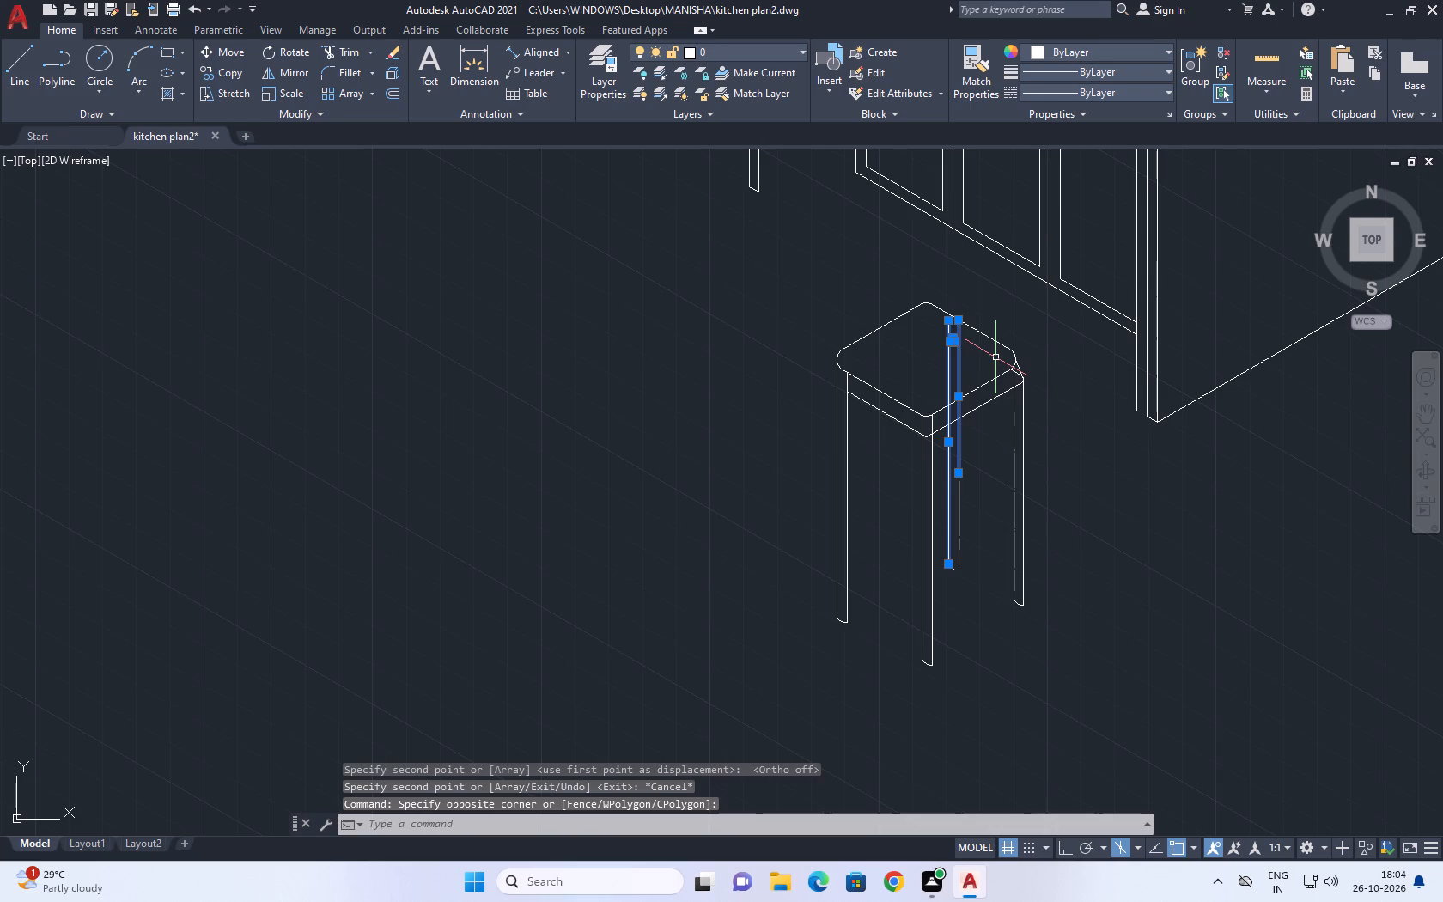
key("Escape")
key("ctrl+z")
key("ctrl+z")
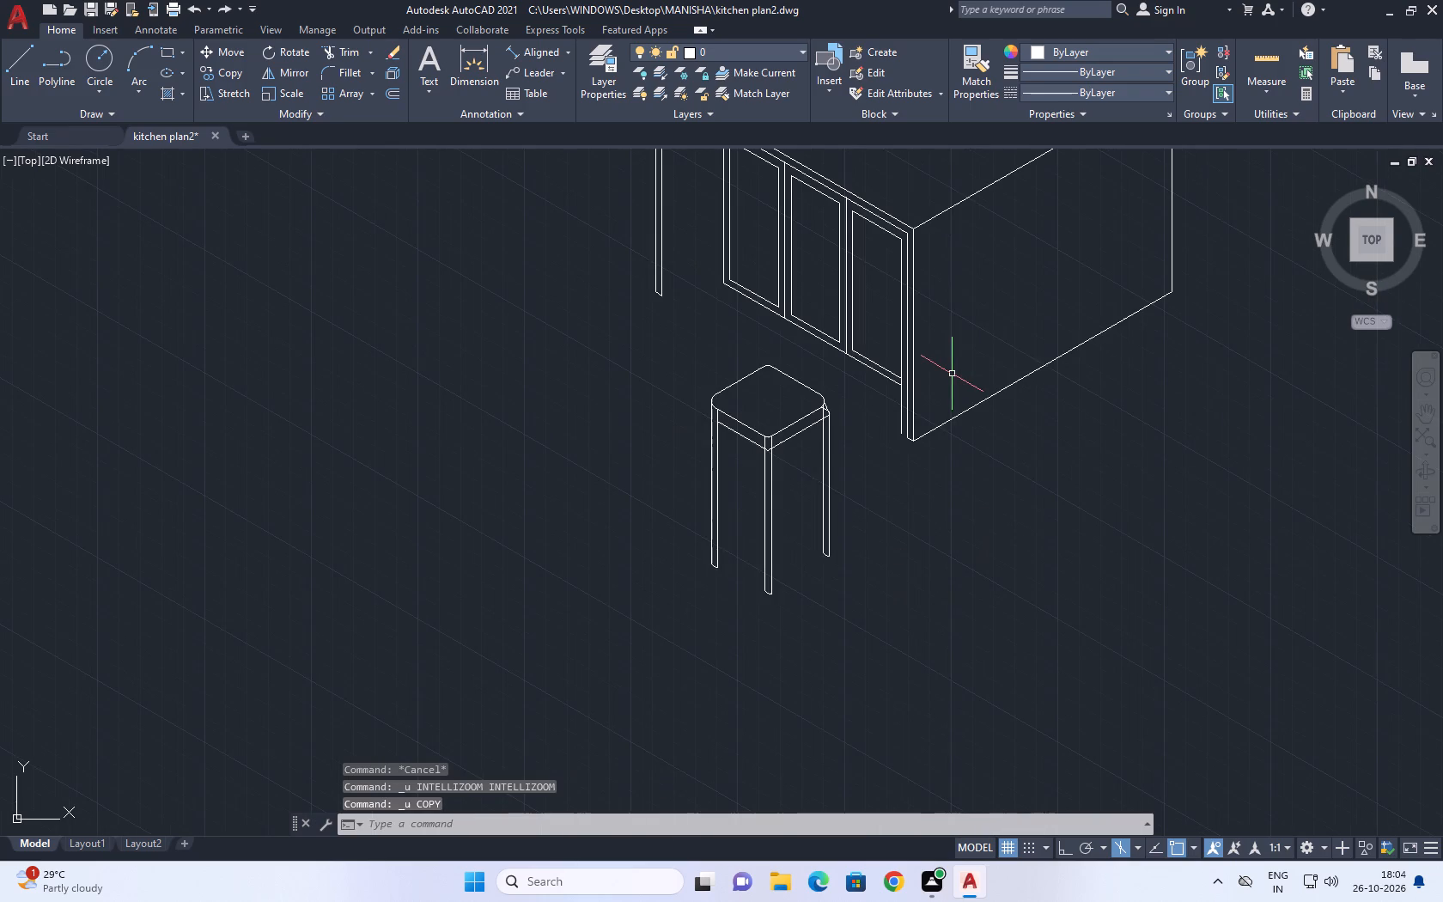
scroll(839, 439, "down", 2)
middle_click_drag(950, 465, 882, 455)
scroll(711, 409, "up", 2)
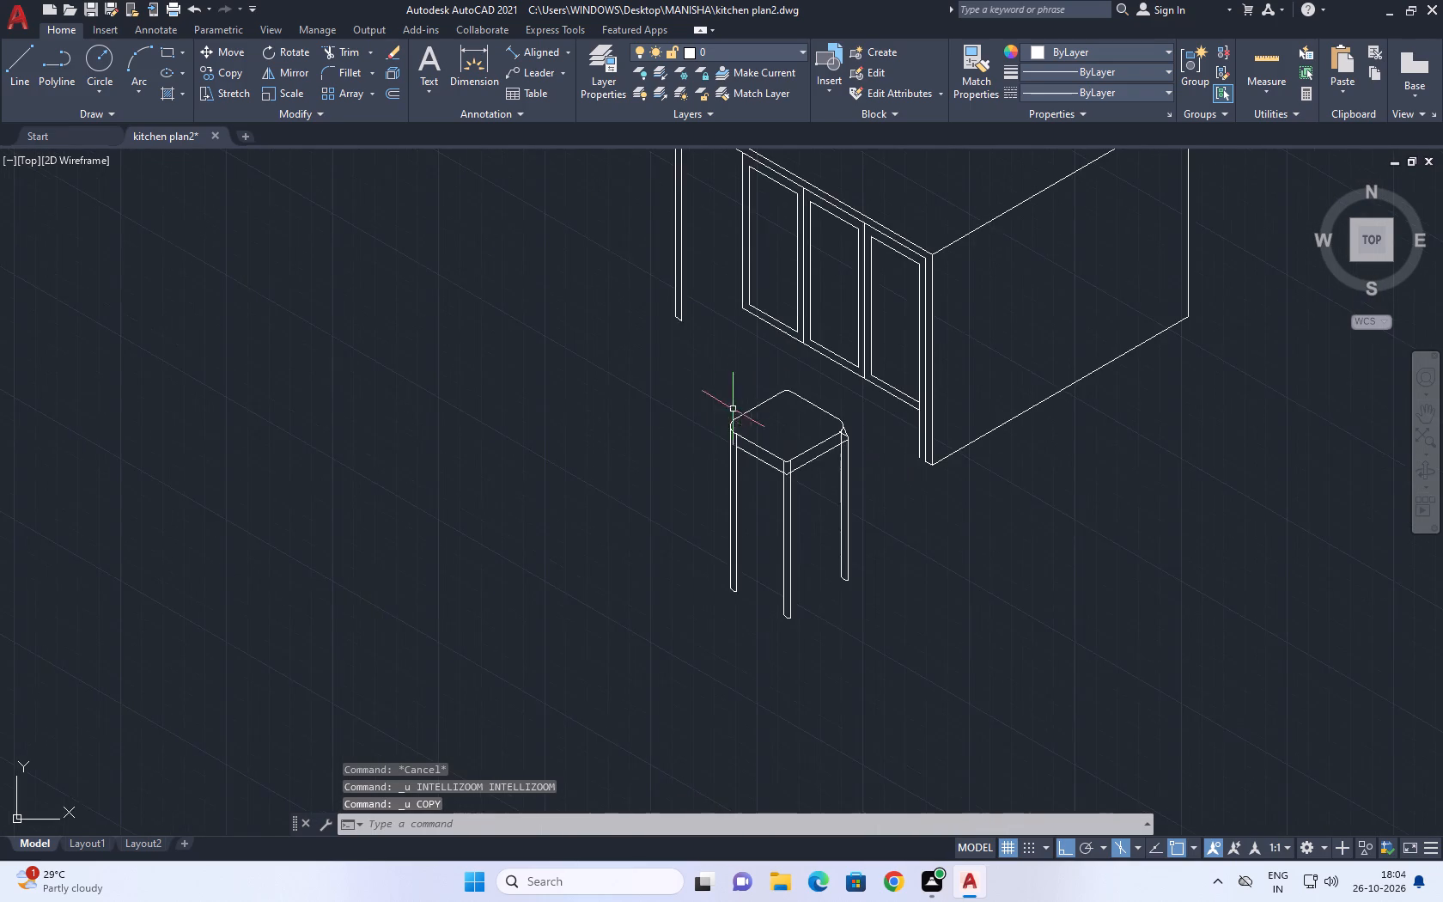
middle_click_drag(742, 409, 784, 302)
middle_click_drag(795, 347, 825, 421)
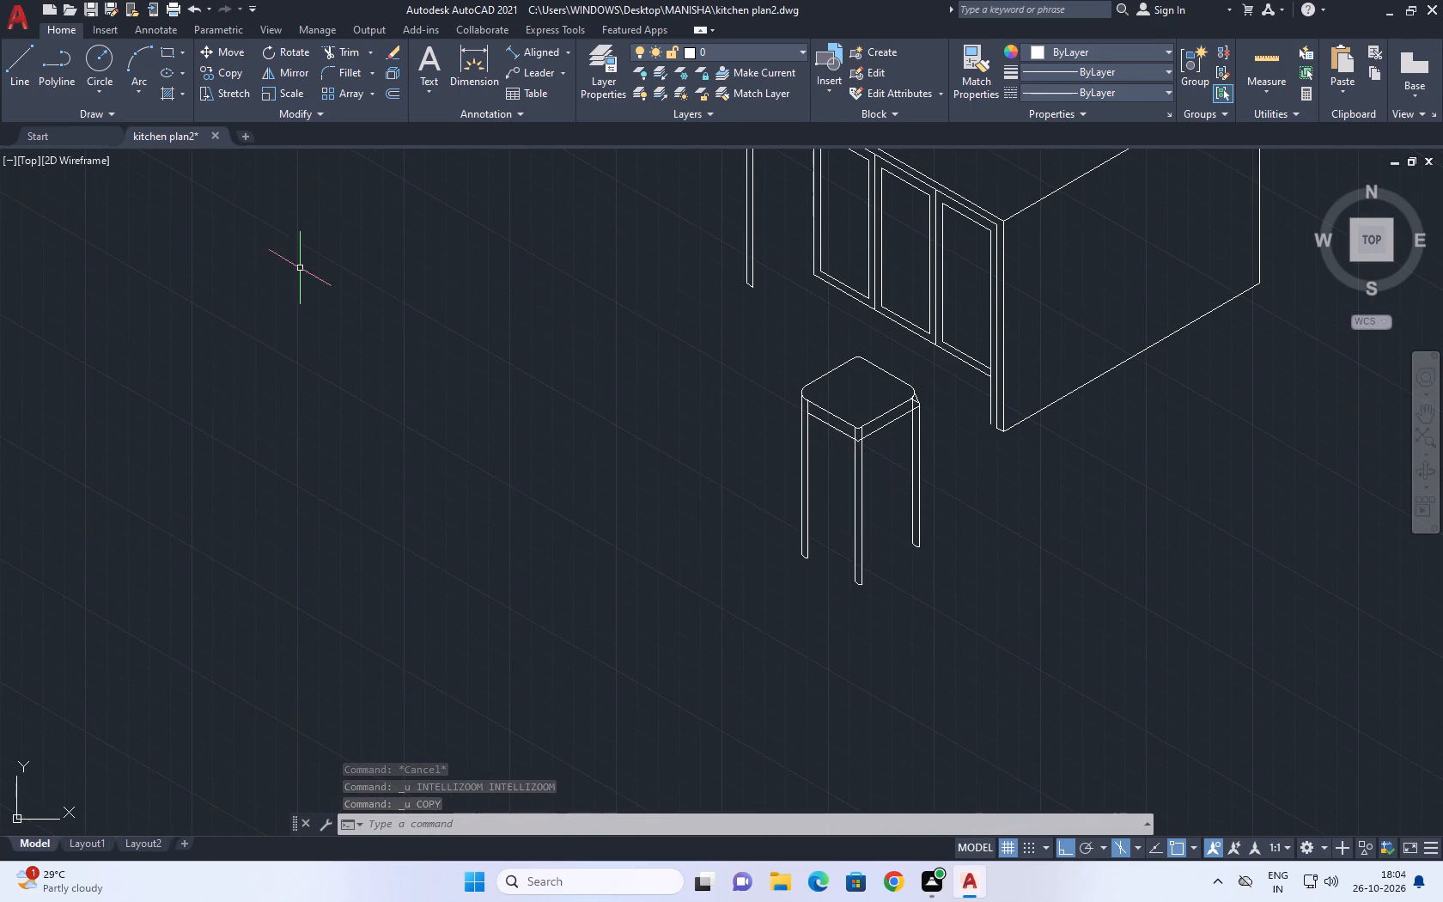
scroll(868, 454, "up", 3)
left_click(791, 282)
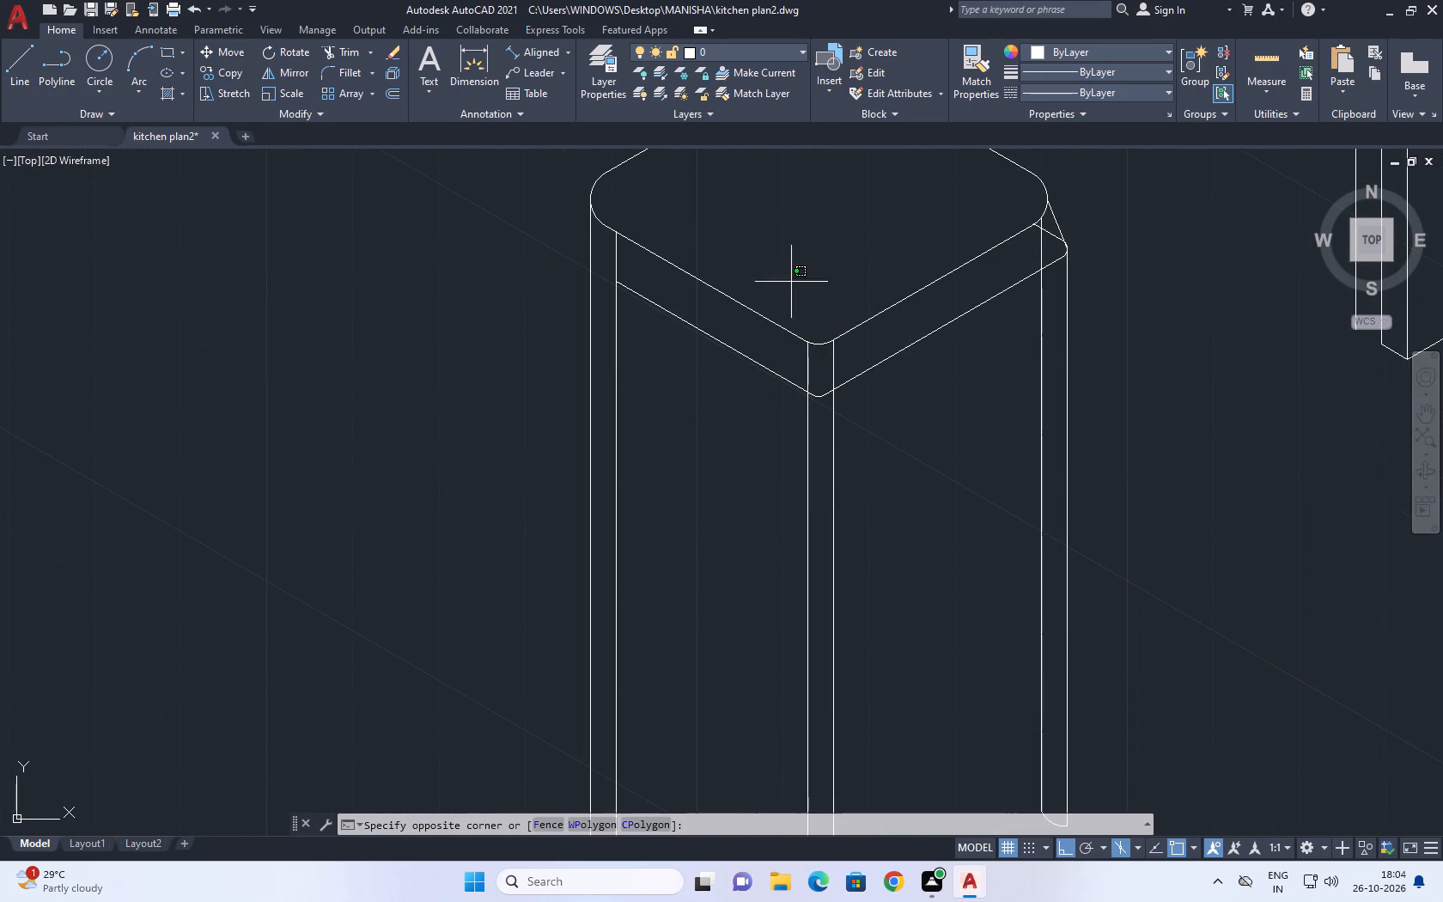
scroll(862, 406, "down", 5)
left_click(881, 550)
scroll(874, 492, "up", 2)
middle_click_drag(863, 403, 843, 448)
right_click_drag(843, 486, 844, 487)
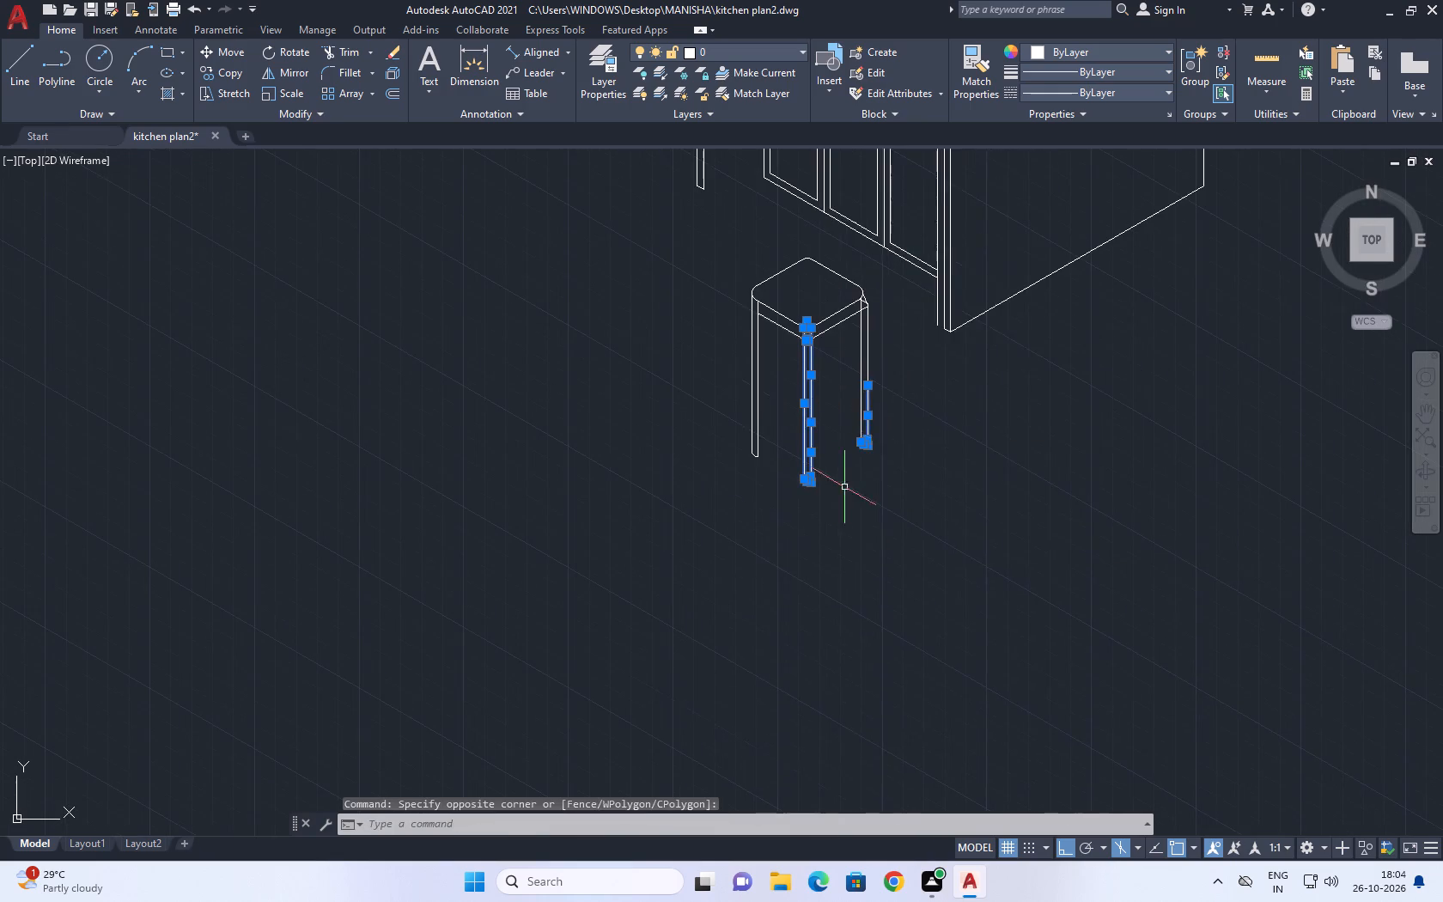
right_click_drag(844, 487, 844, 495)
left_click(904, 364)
Copy the front leg's two sides and rounded bottom from its upper right end about 26 units onto the back-right edge, near the rear corner.
scroll(785, 370, "up", 1)
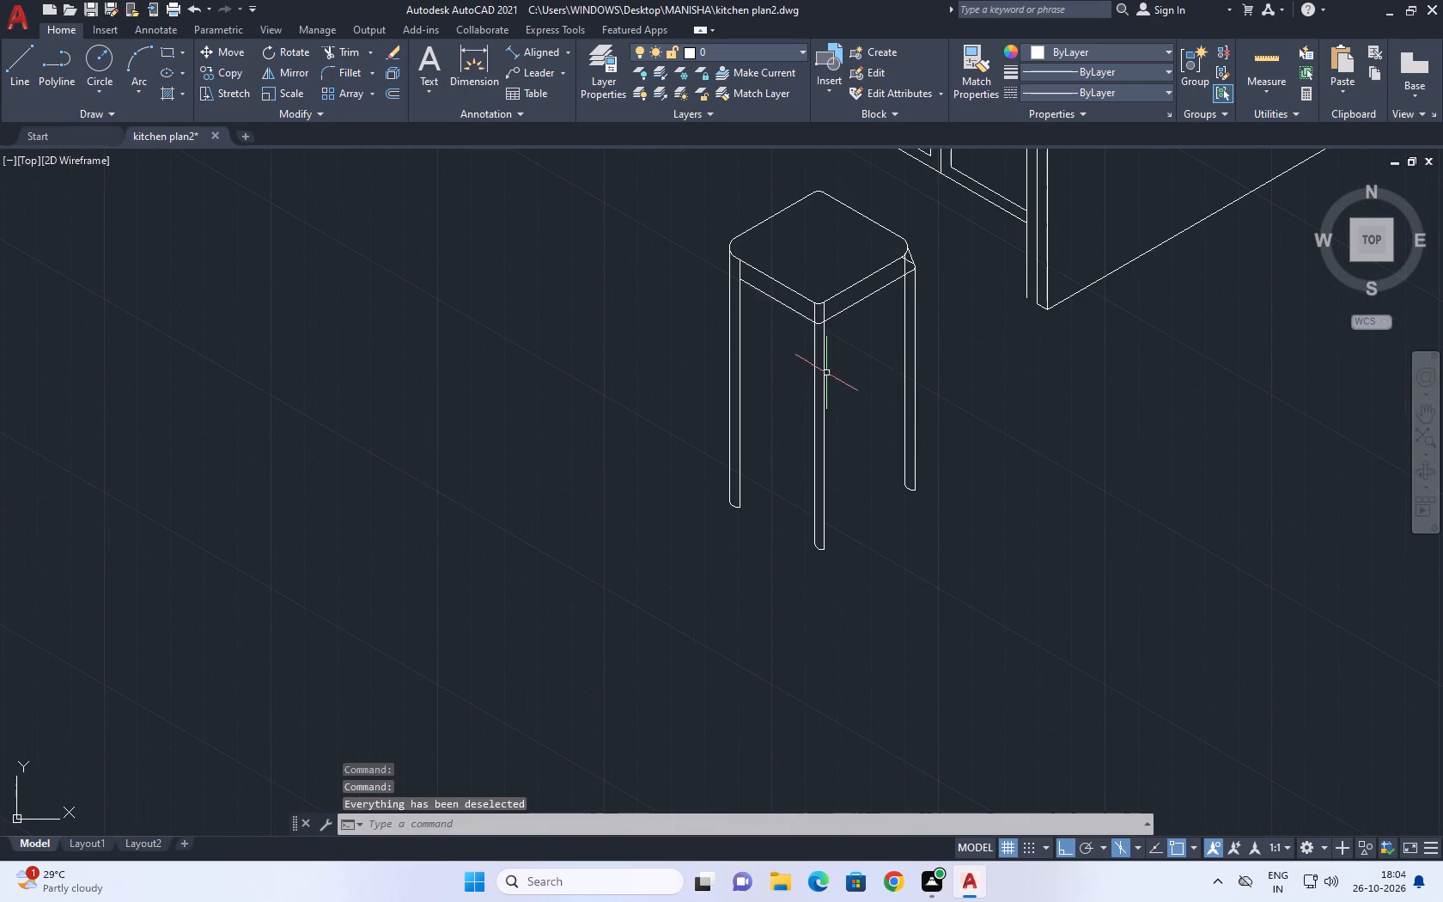
left_click(827, 373)
left_click(758, 463)
scroll(855, 550, "up", 3)
left_click_drag(854, 454, 841, 467)
left_click_drag(709, 527, 696, 539)
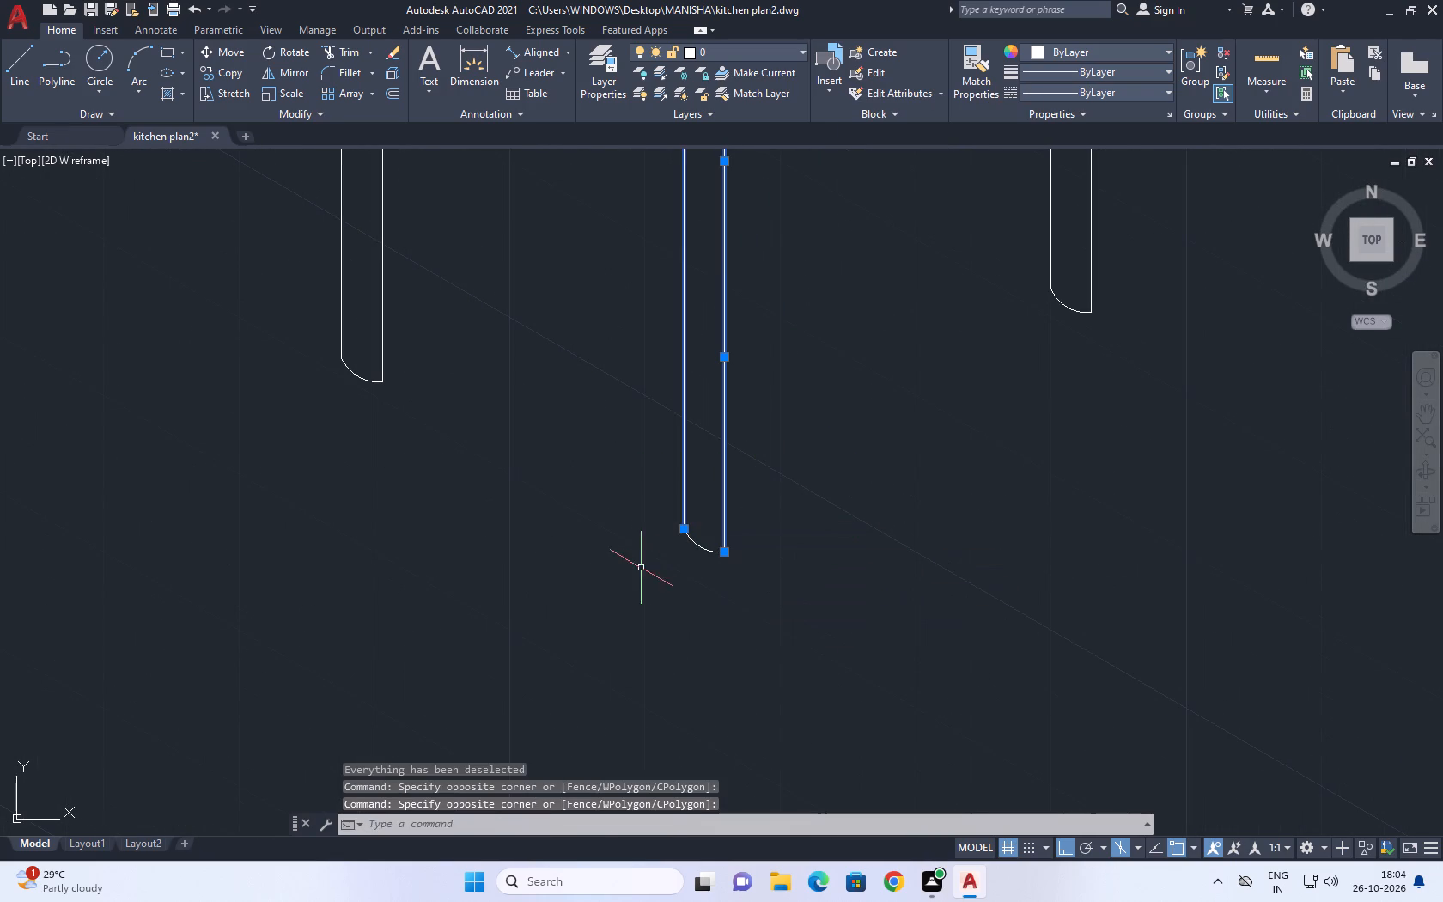
left_click_drag(839, 473, 772, 536)
left_click_drag(626, 564, 628, 574)
left_click(231, 75)
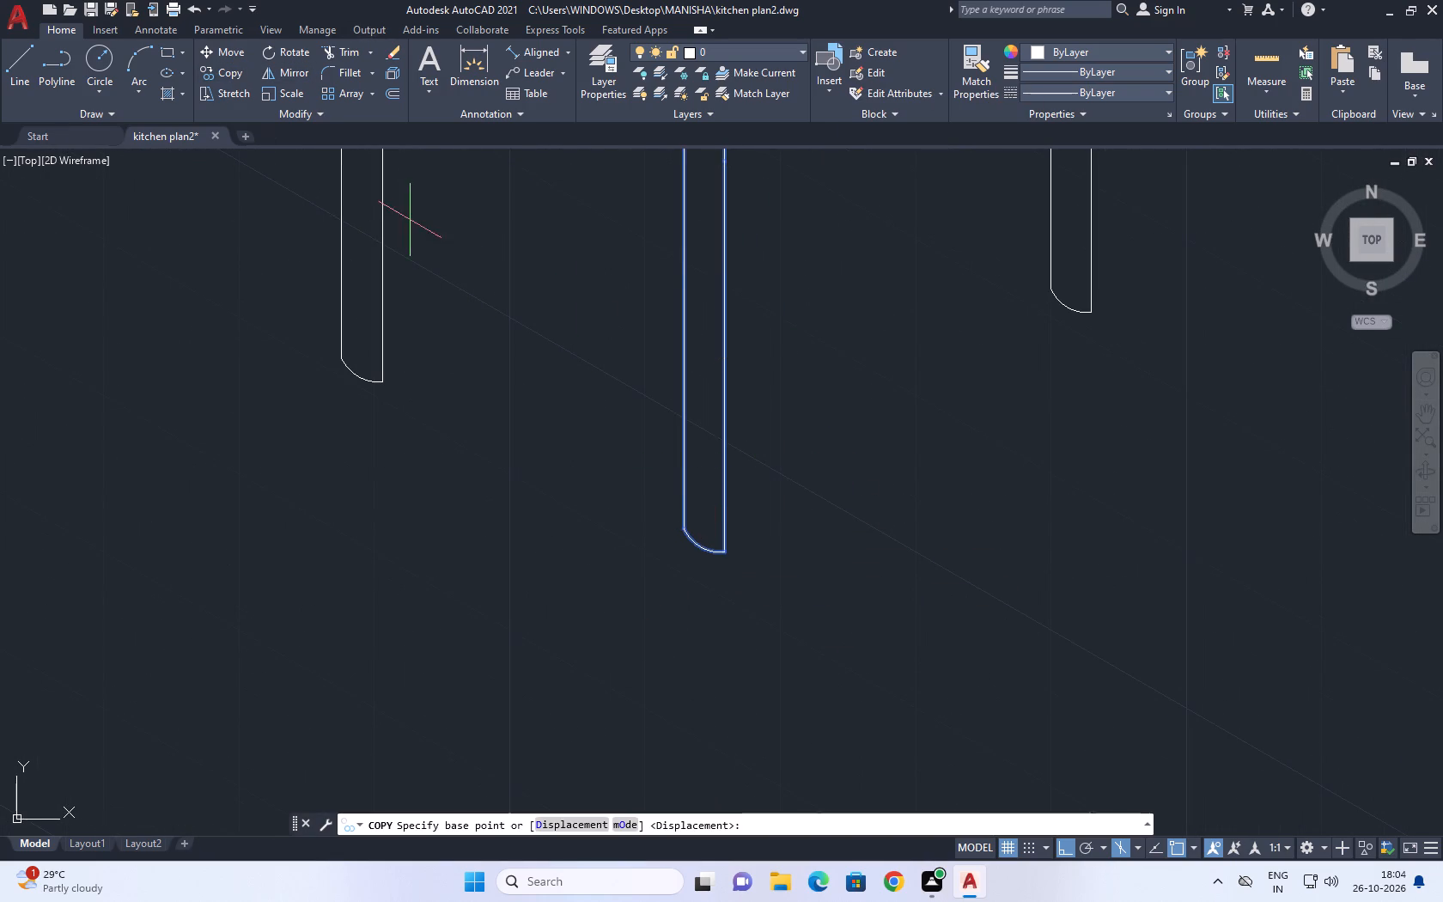
scroll(640, 336, "down", 3)
middle_click_drag(707, 314, 681, 399)
scroll(647, 225, "up", 3)
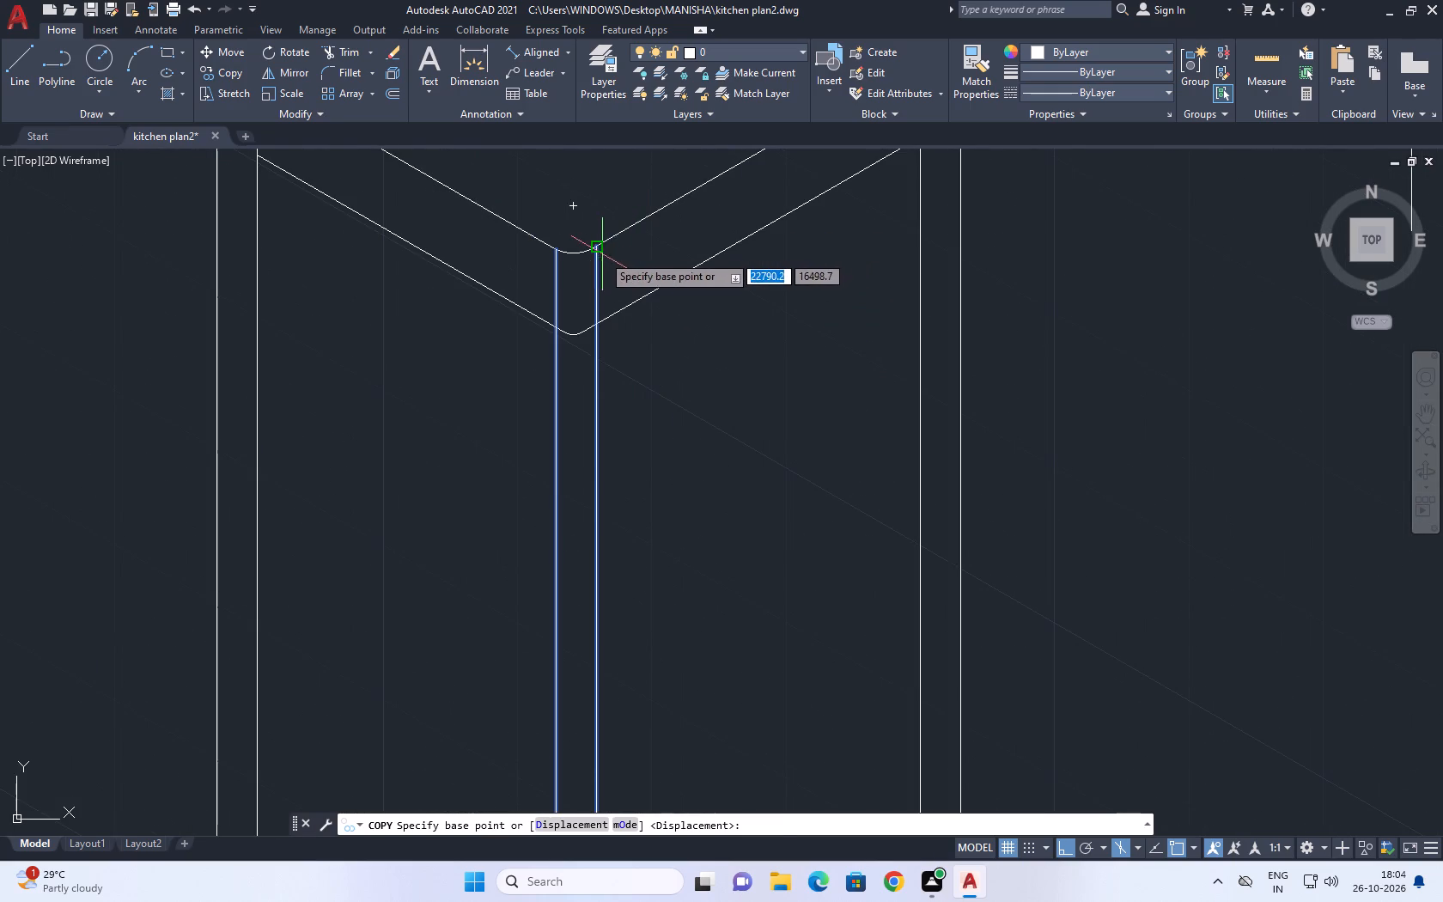
left_click(597, 250)
scroll(658, 257, "down", 2)
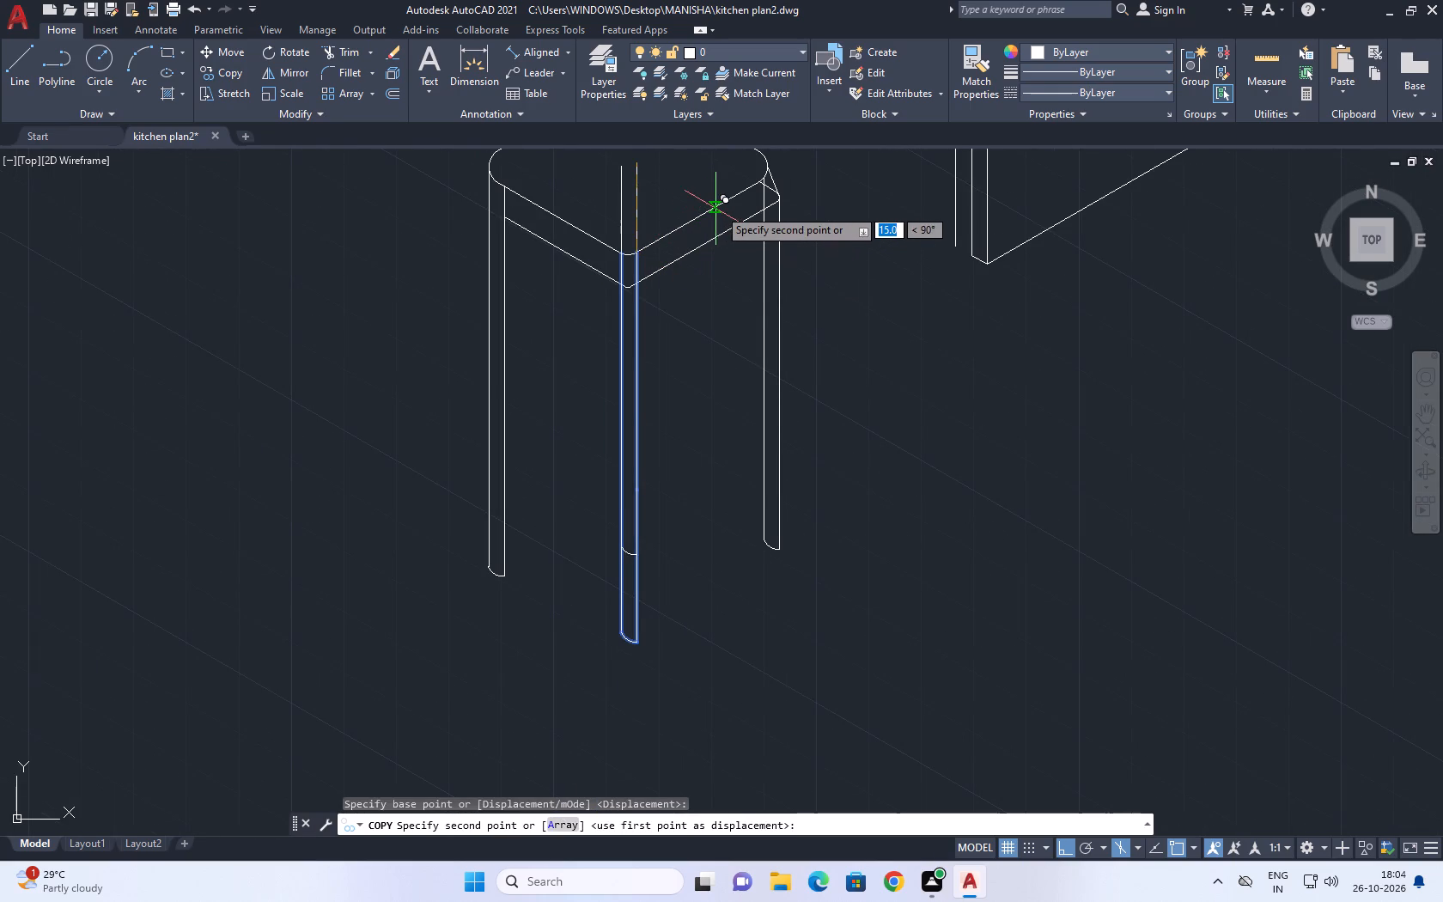
key("F8")
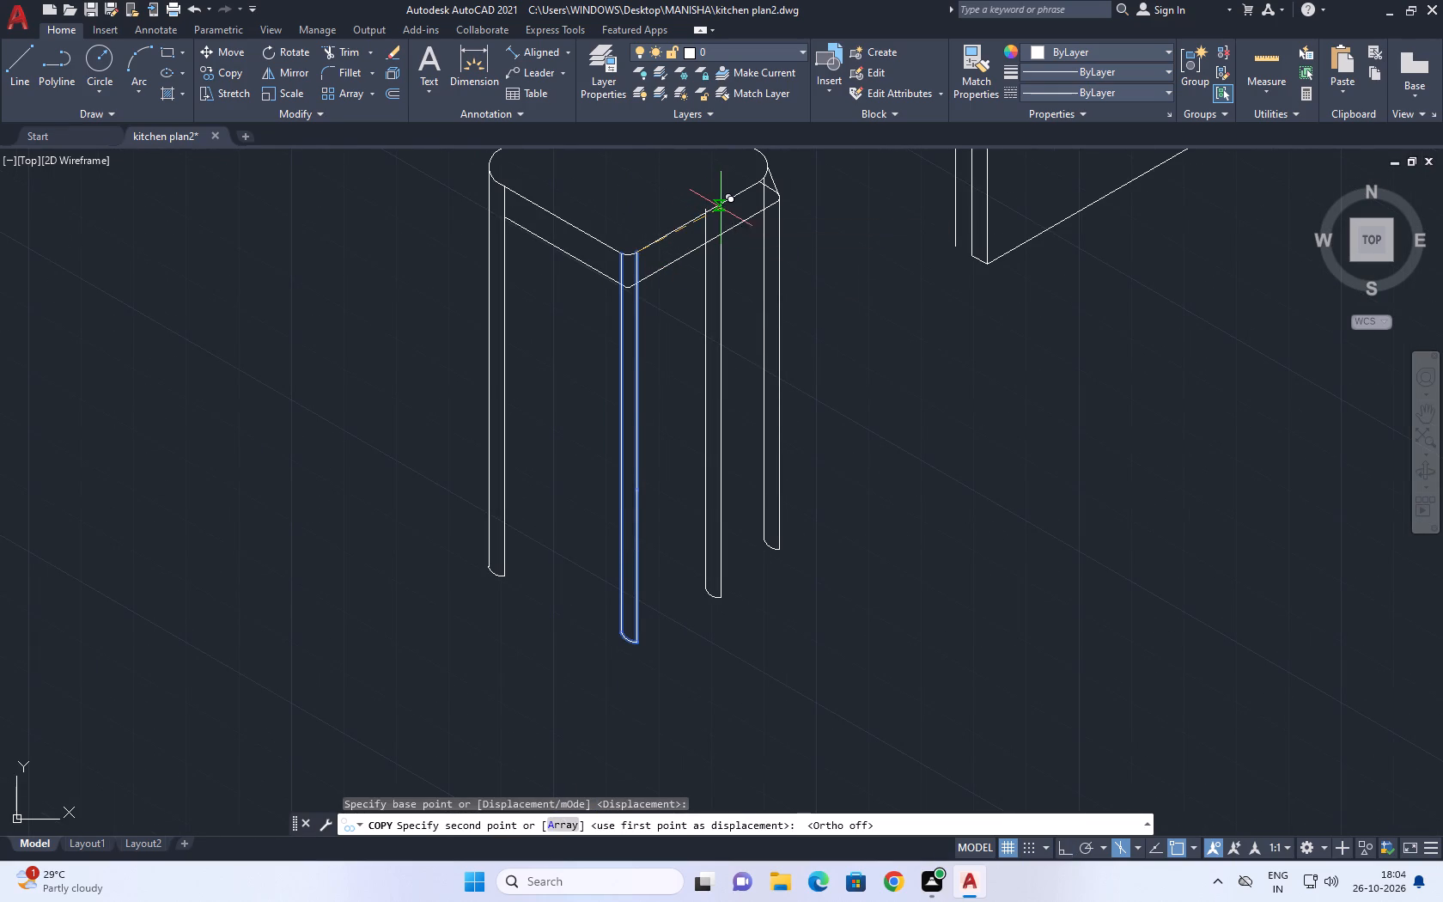
middle_click_drag(714, 195, 746, 285)
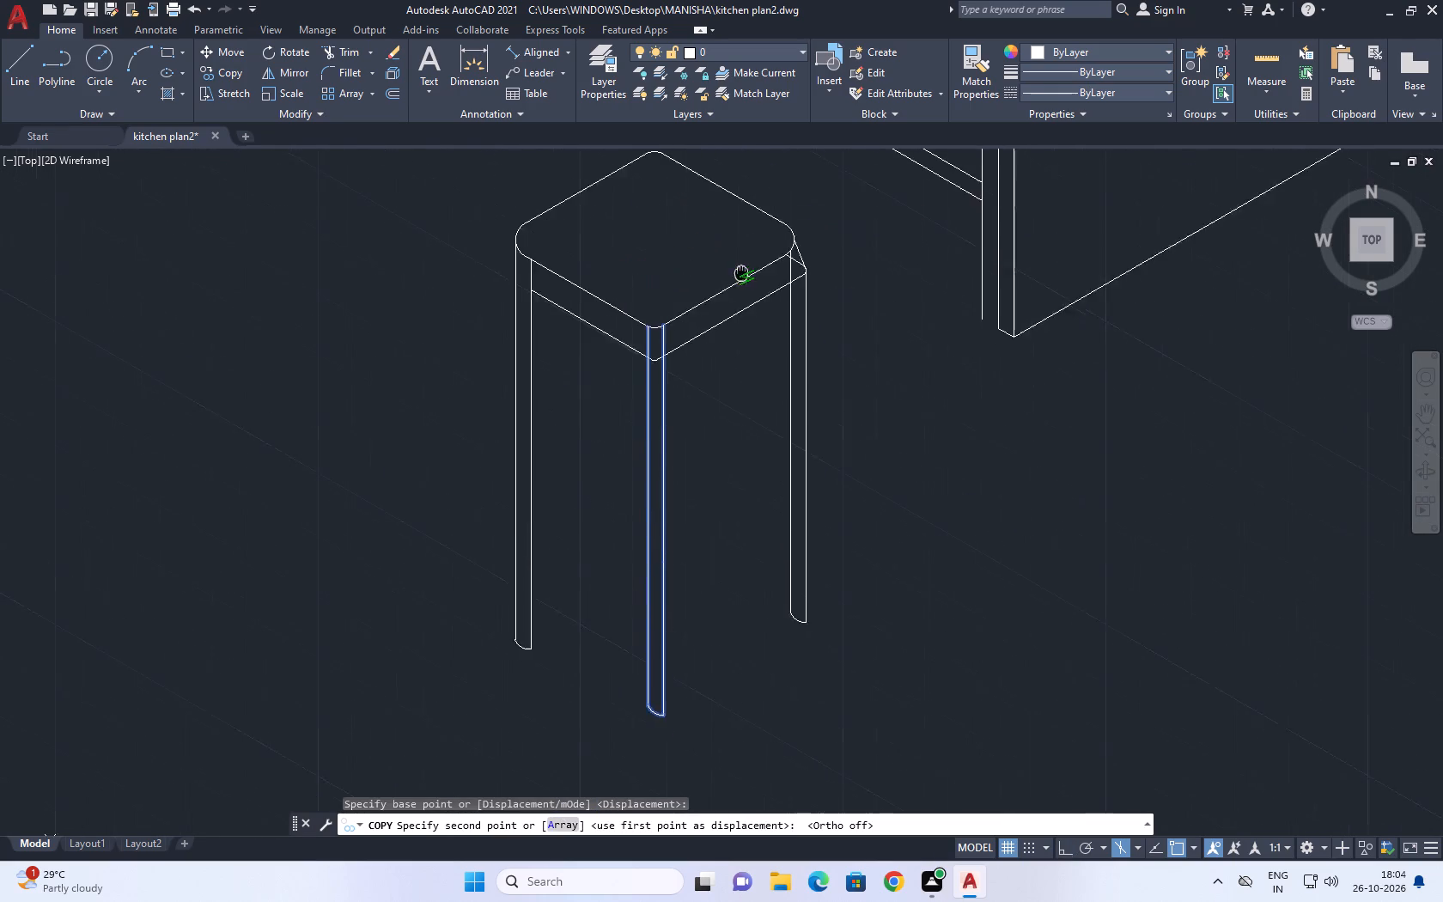
middle_click_drag(746, 285, 758, 304)
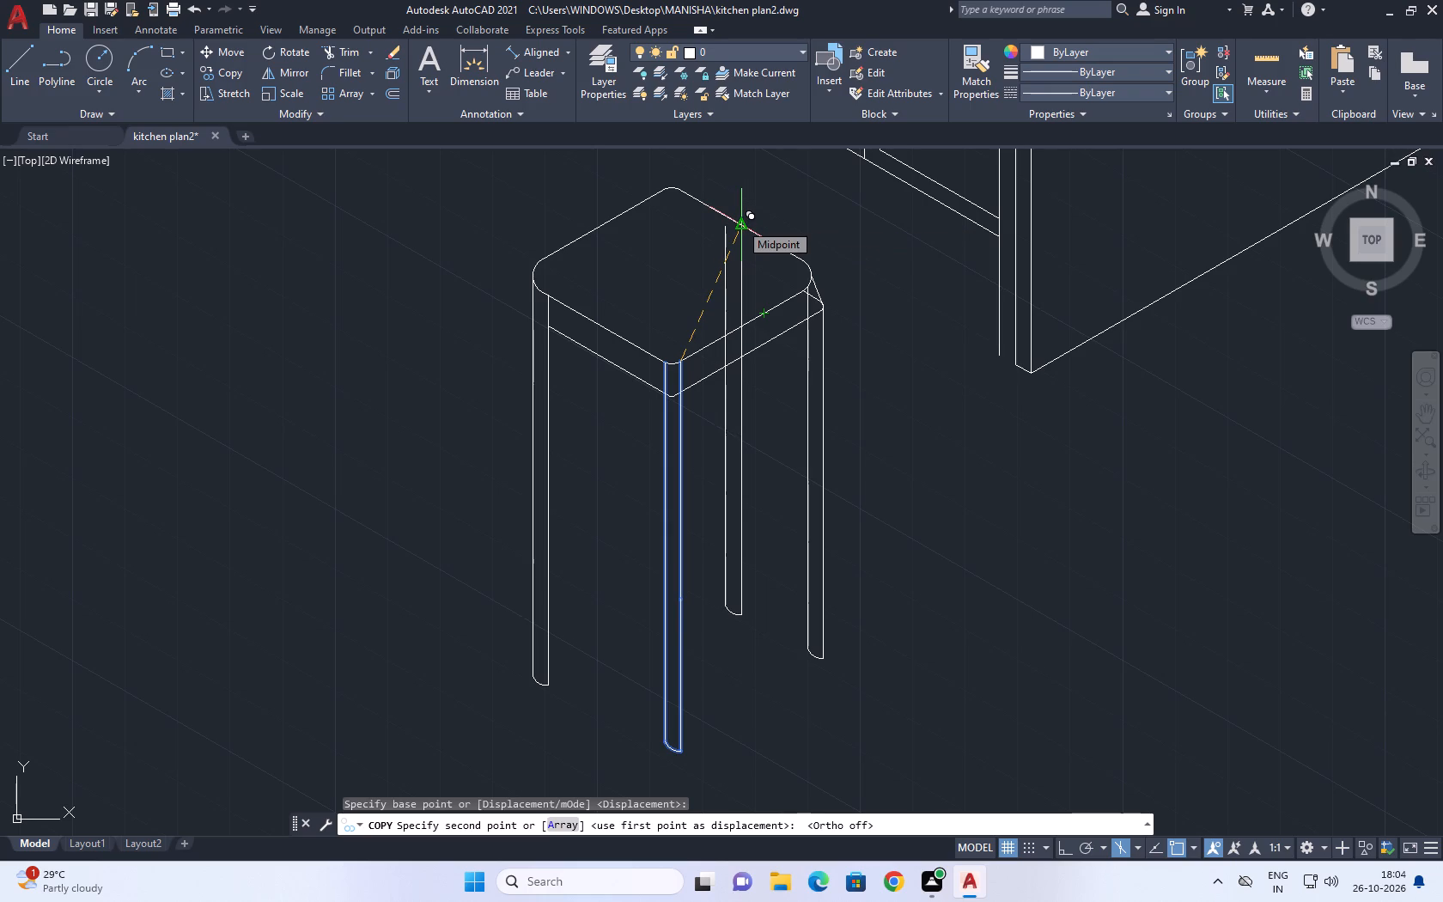
left_click(708, 210)
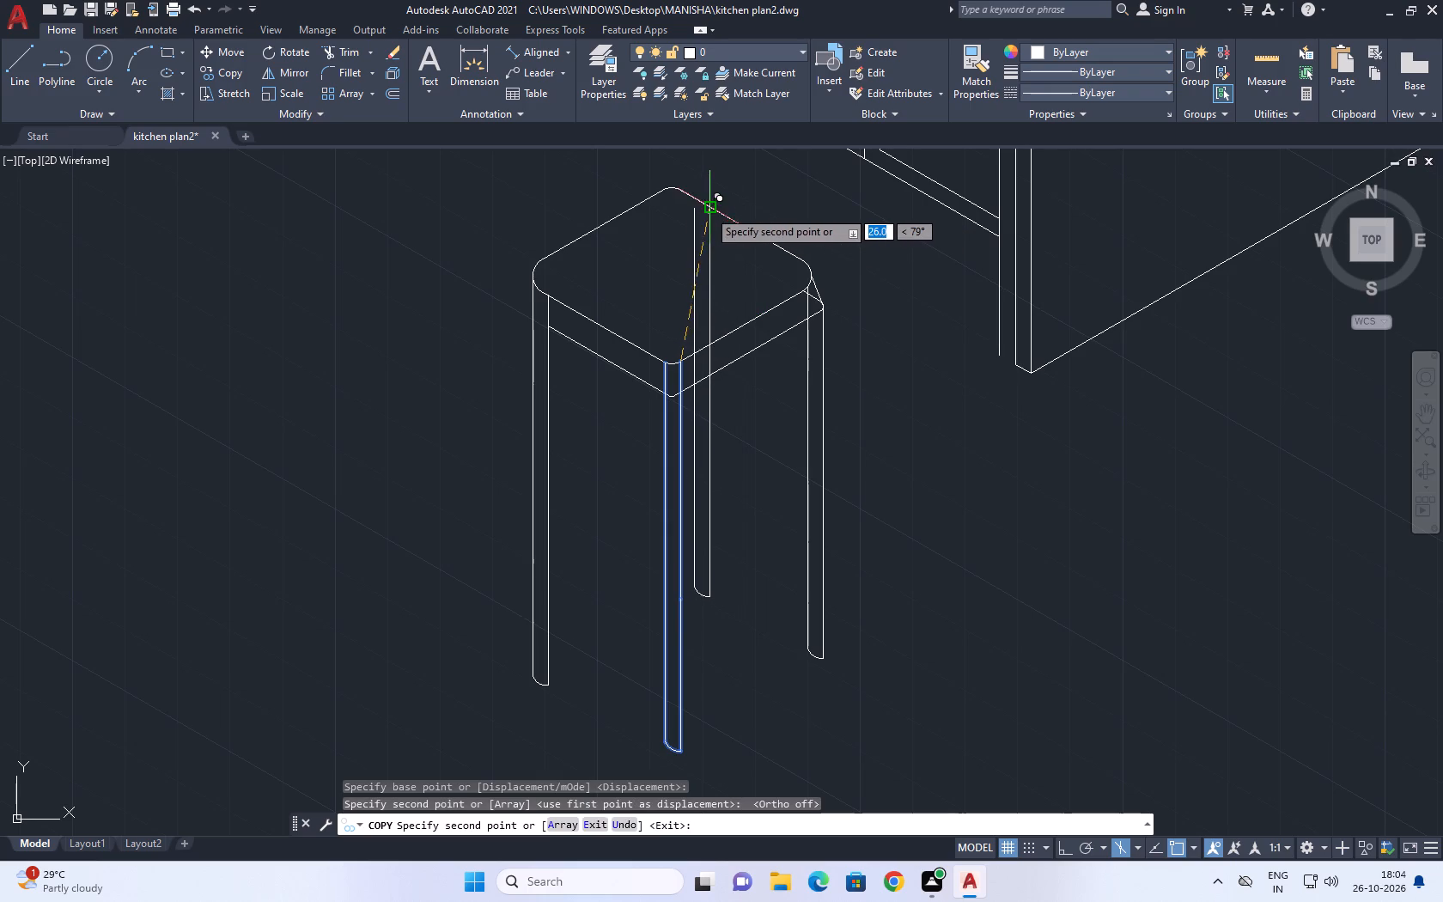
Stretch the upper end of the rear leg's left line up onto the top face's back-right edge.
right_click(724, 235)
left_click(767, 264)
scroll(670, 224, "up", 2)
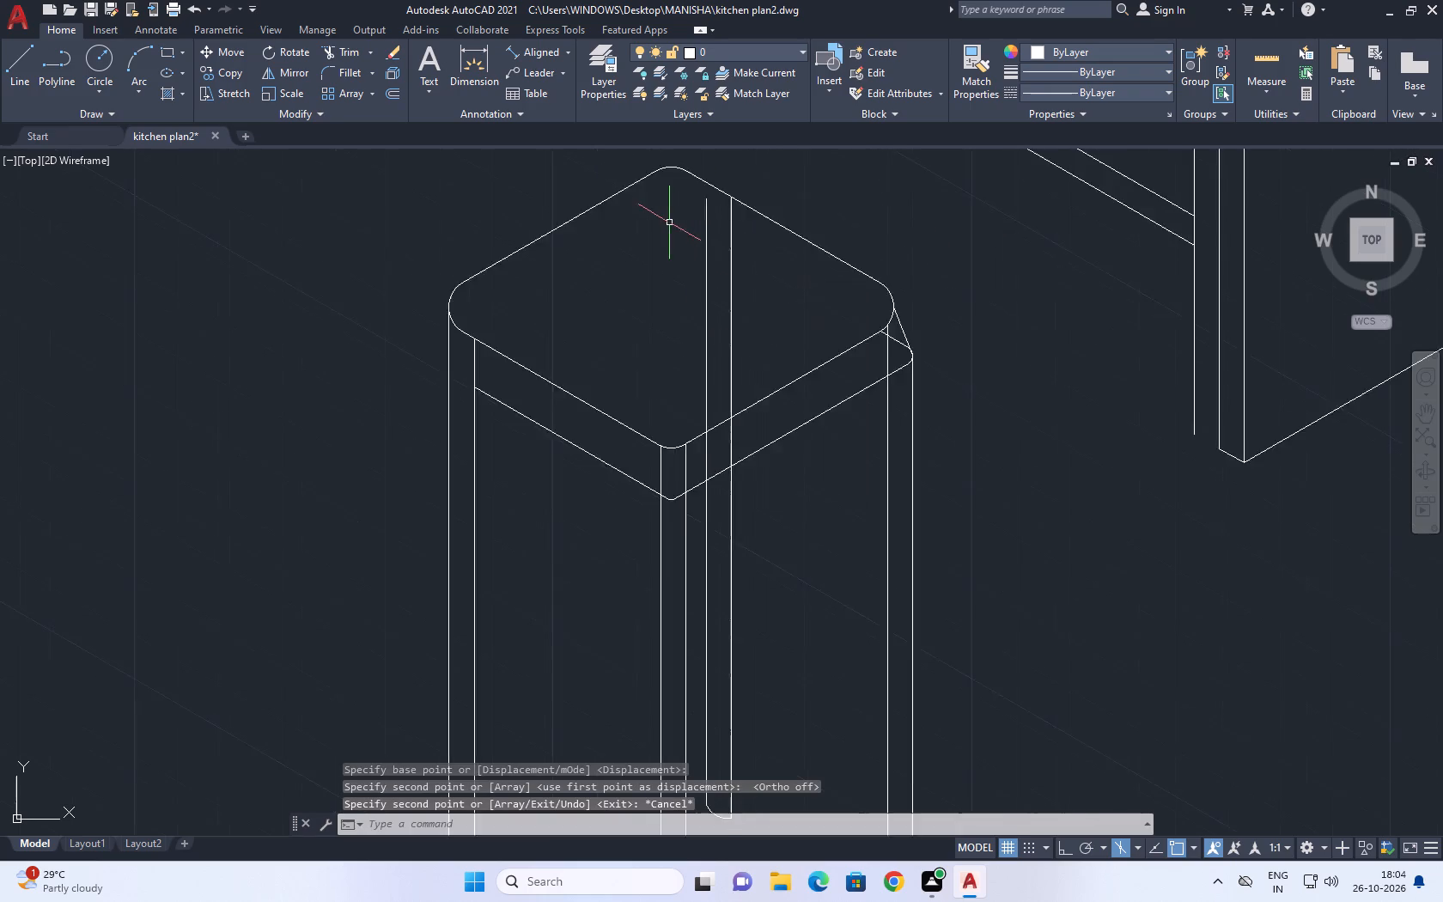
left_click(721, 219)
left_click(697, 219)
middle_click_drag(715, 301, 740, 426)
left_click(819, 357)
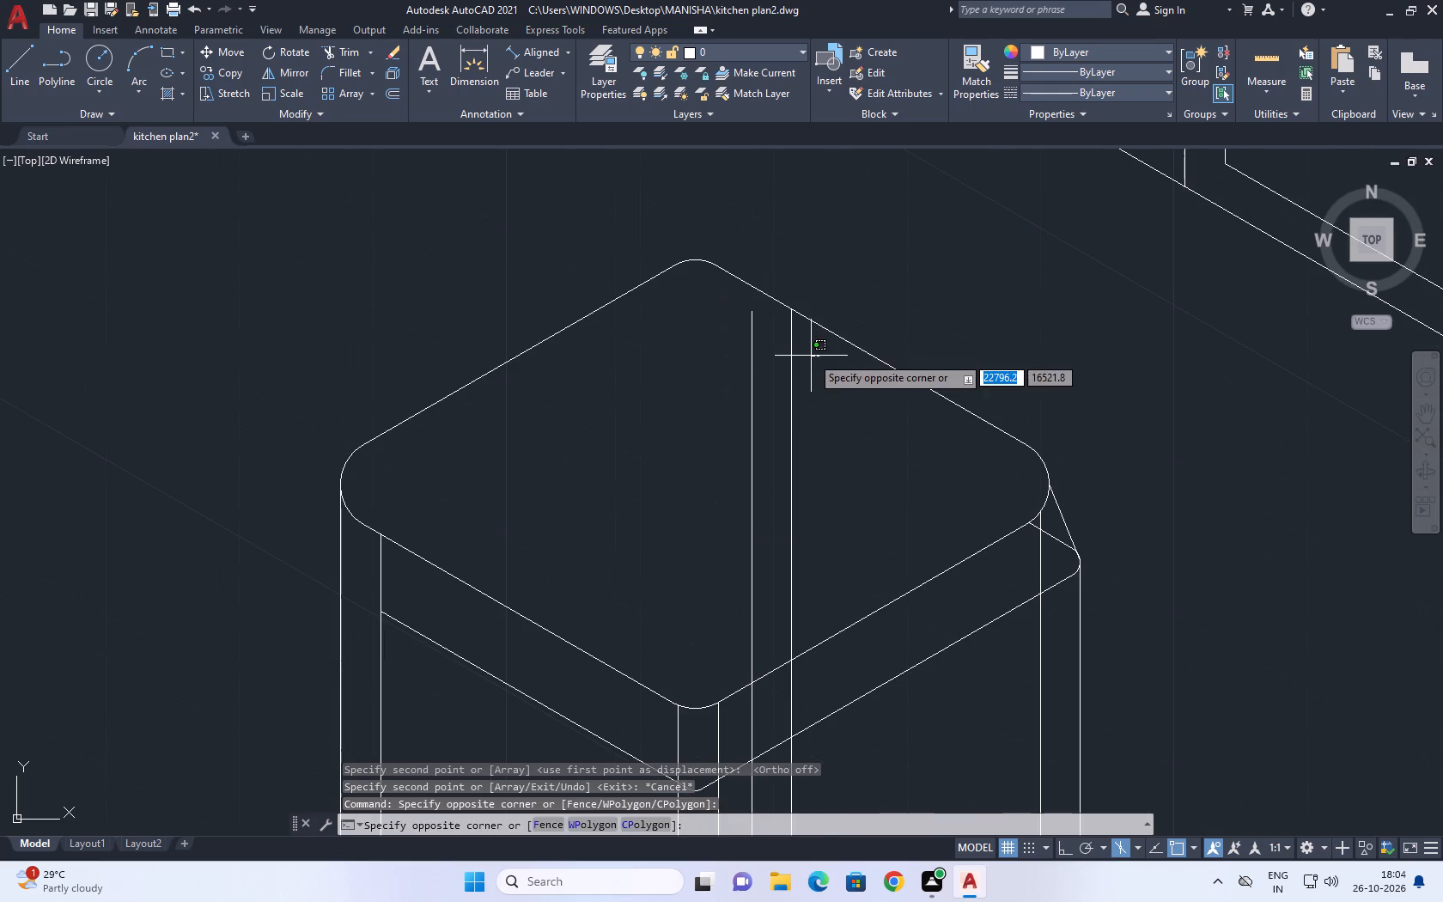
left_click_drag(786, 347, 781, 338)
left_click(776, 333)
left_click(738, 322)
left_click(755, 314)
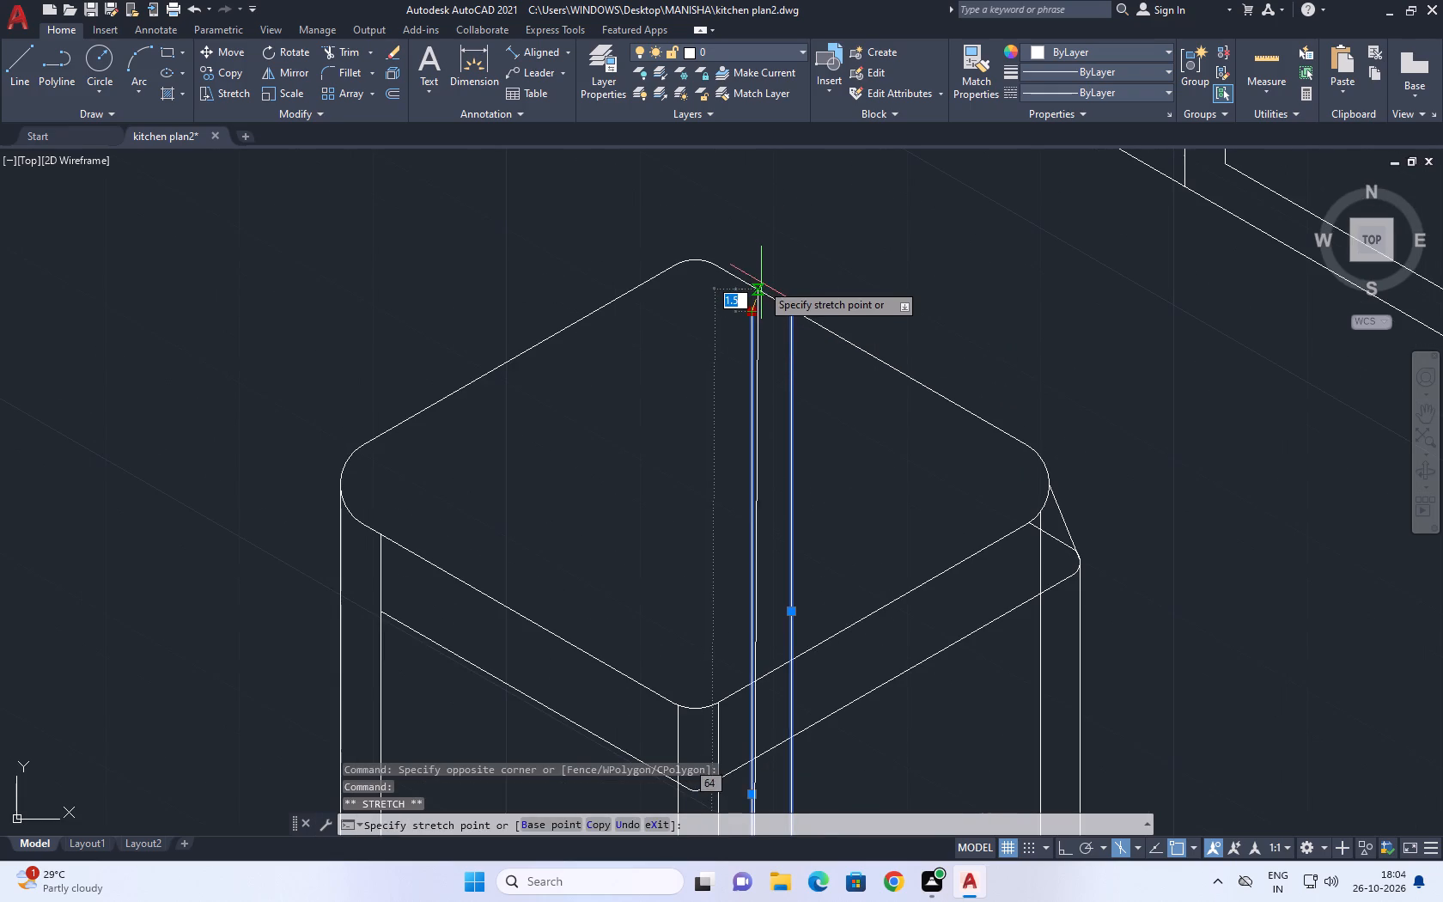
left_click(754, 253)
scroll(748, 246, "up", 2)
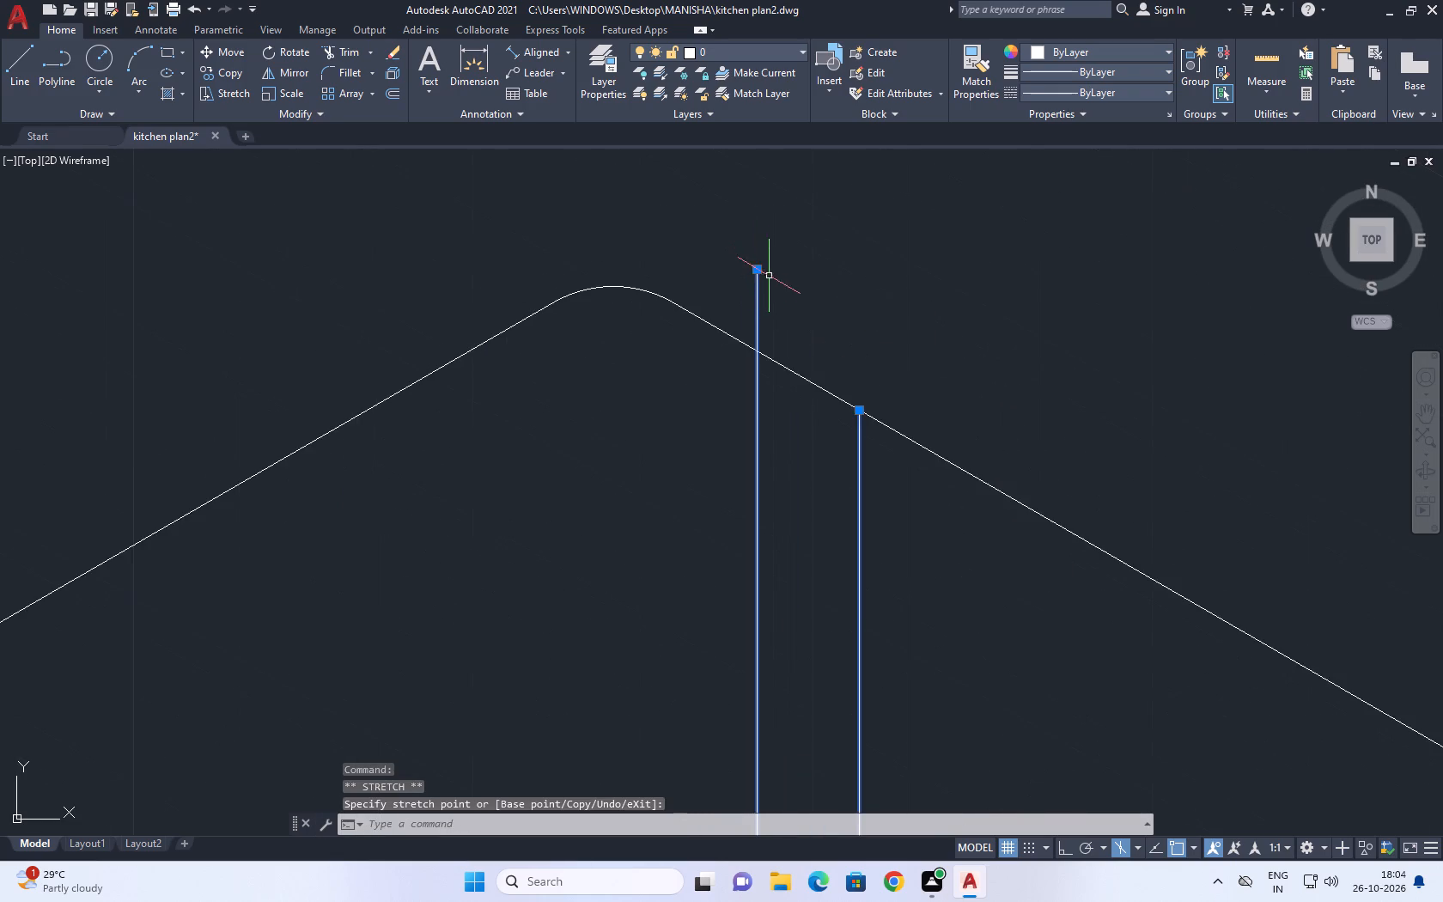
scroll(769, 285, "up", 1)
left_click(748, 254)
left_click(746, 260)
left_click(746, 258)
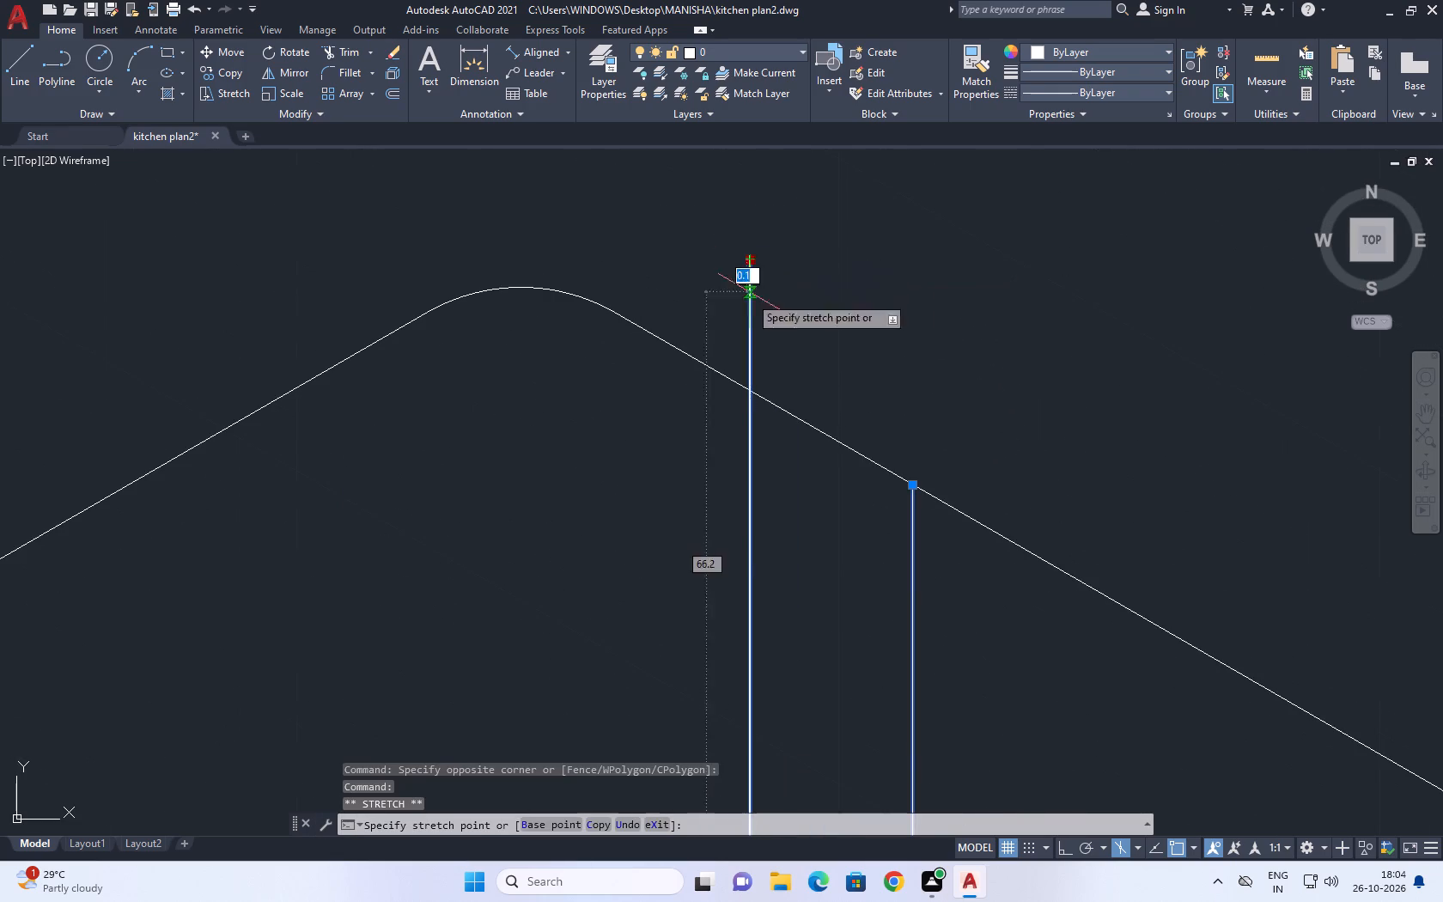
left_click(751, 390)
right_click(773, 300)
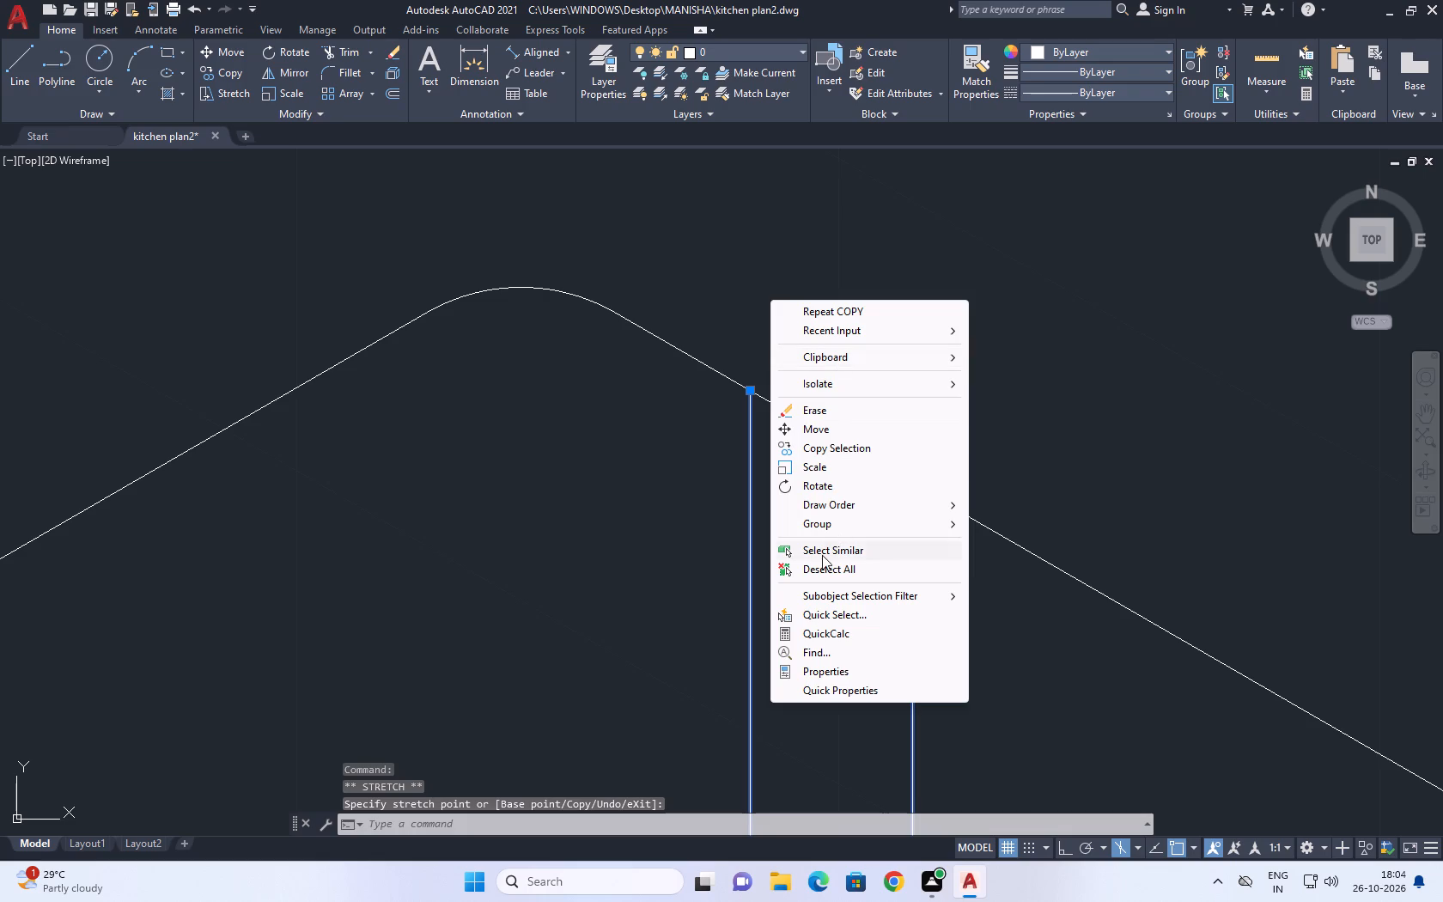
left_click(820, 565)
Trim the rear leg's two lines where they cross the seat's front-right side band and its top face.
scroll(801, 373, "down", 5)
middle_click_drag(865, 405, 835, 310)
middle_click_drag(796, 557, 788, 476)
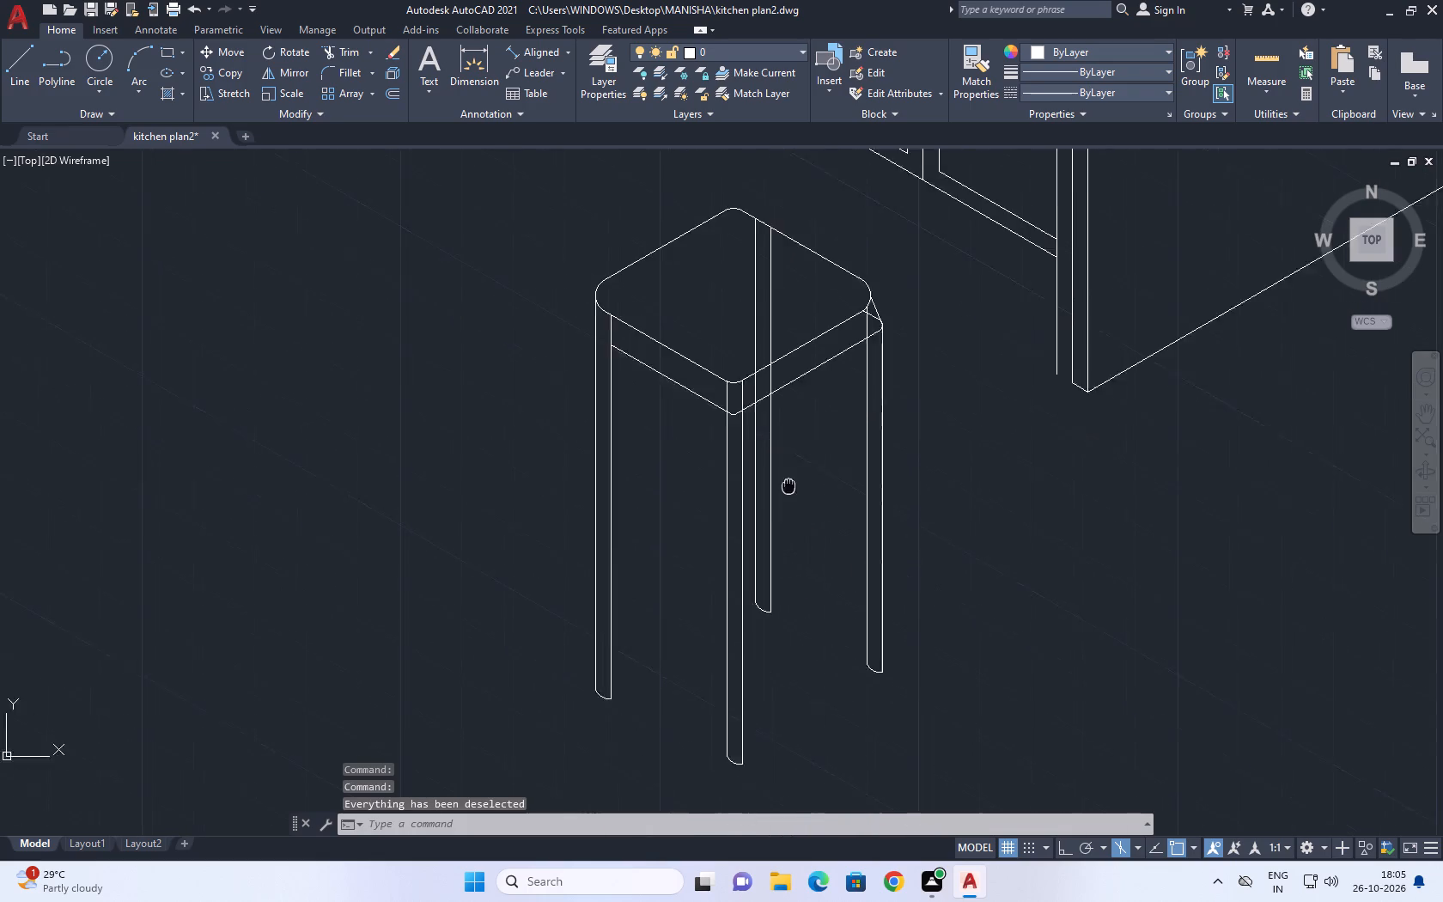
middle_click_drag(788, 476, 789, 448)
scroll(833, 477, "down", 1)
middle_click_drag(794, 405, 794, 427)
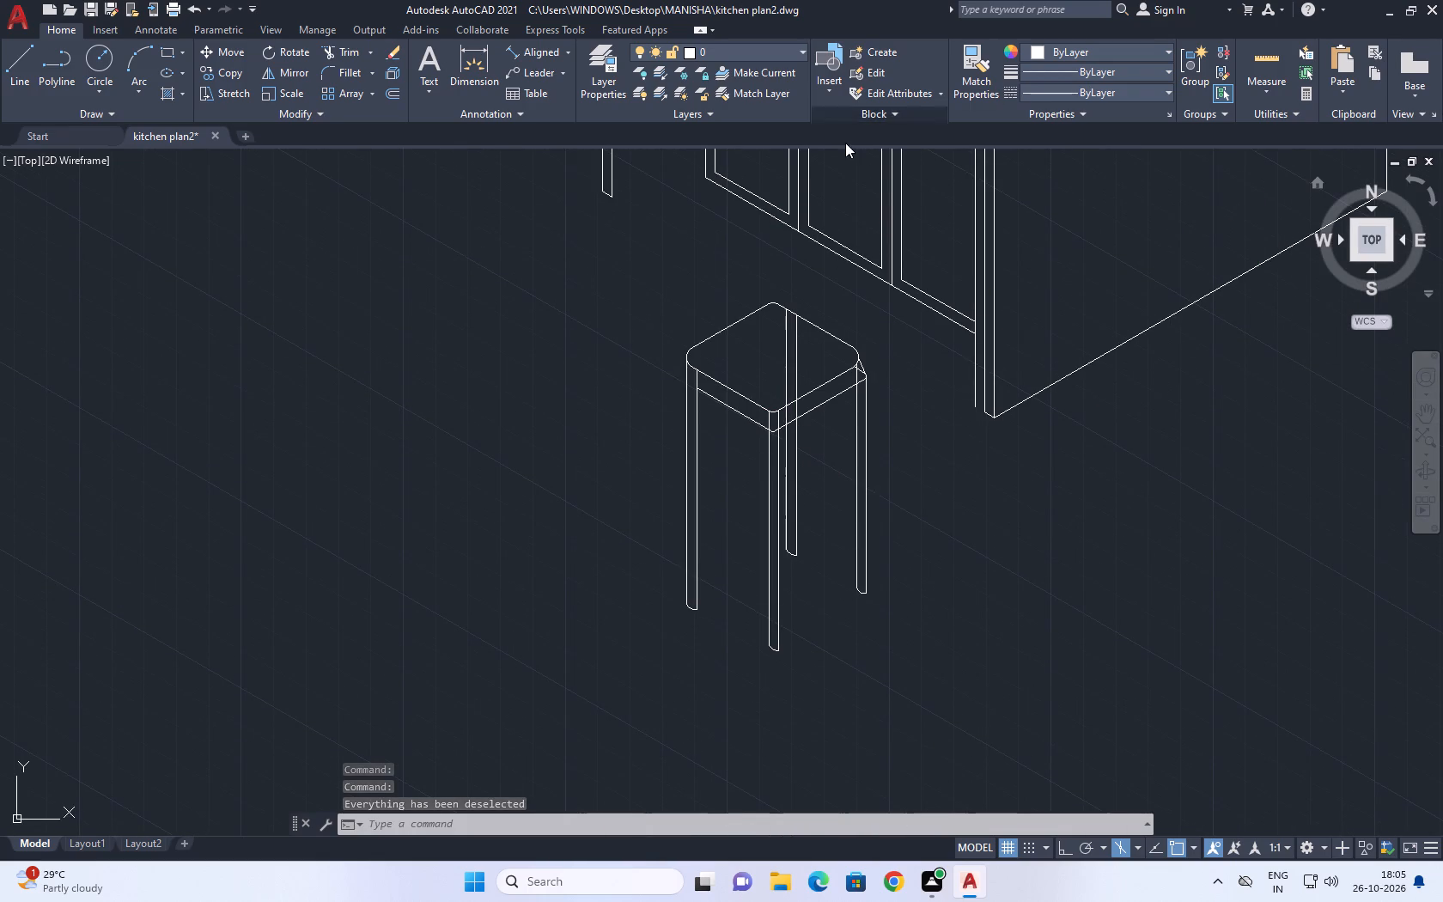
middle_click_drag(904, 178, 775, 174)
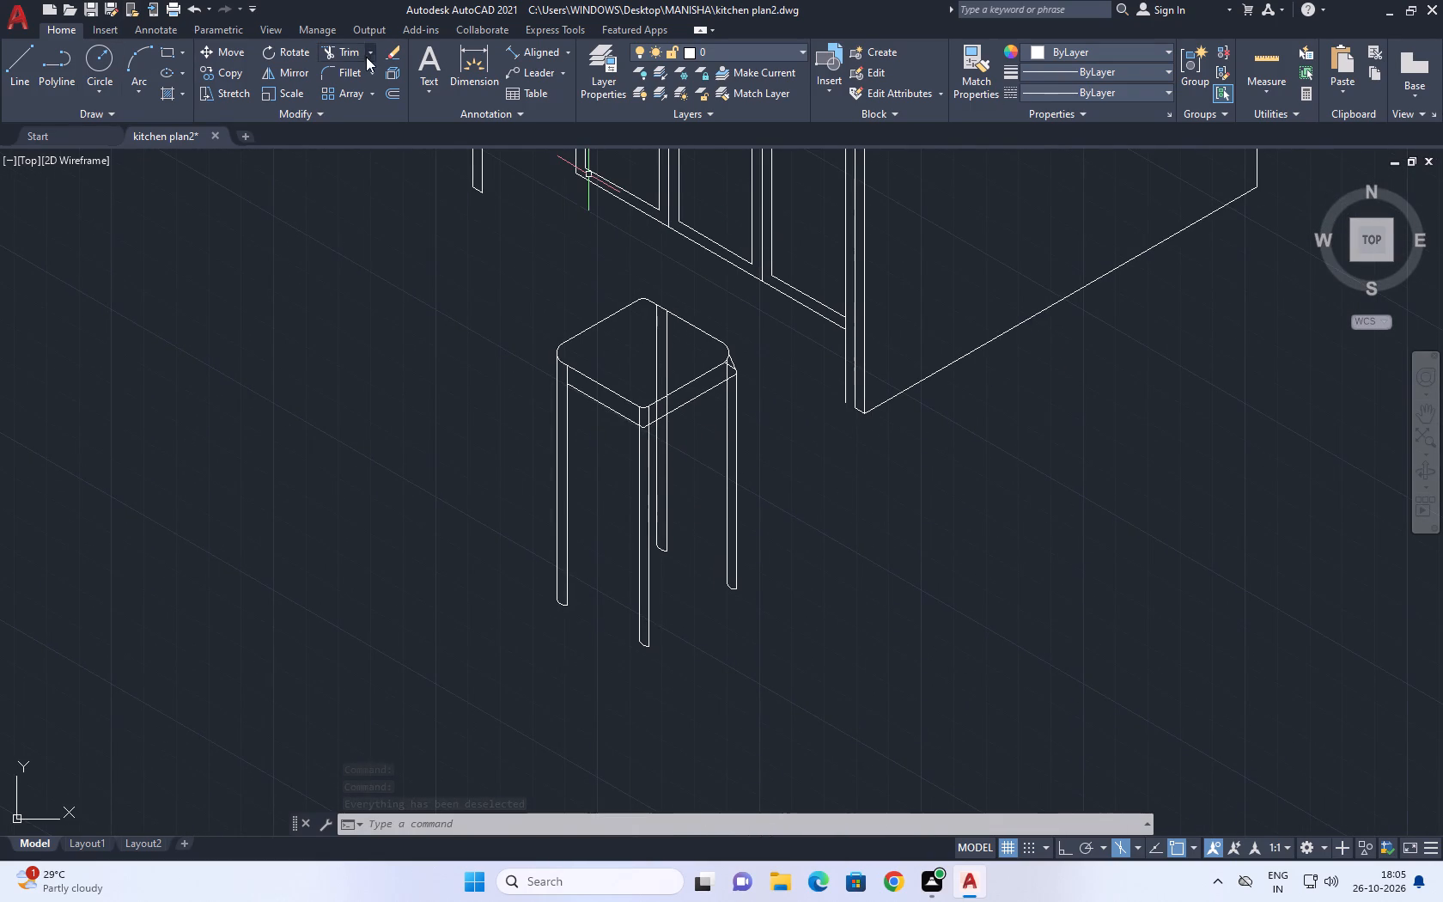
left_click(332, 47)
scroll(655, 449, "up", 2)
left_click(657, 359)
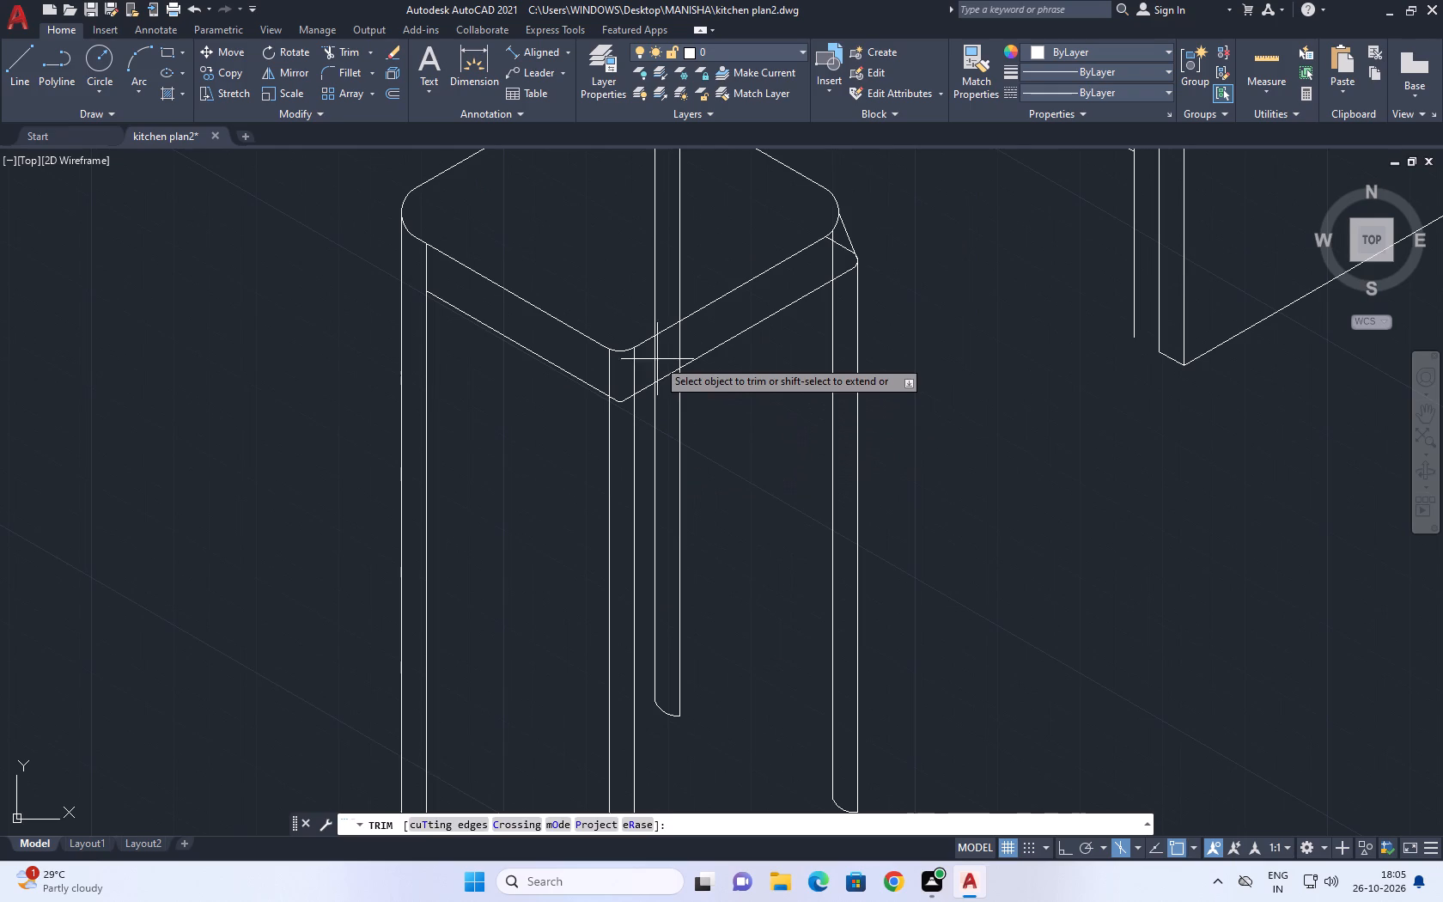
left_click(673, 349)
left_click(646, 364)
left_click(700, 331)
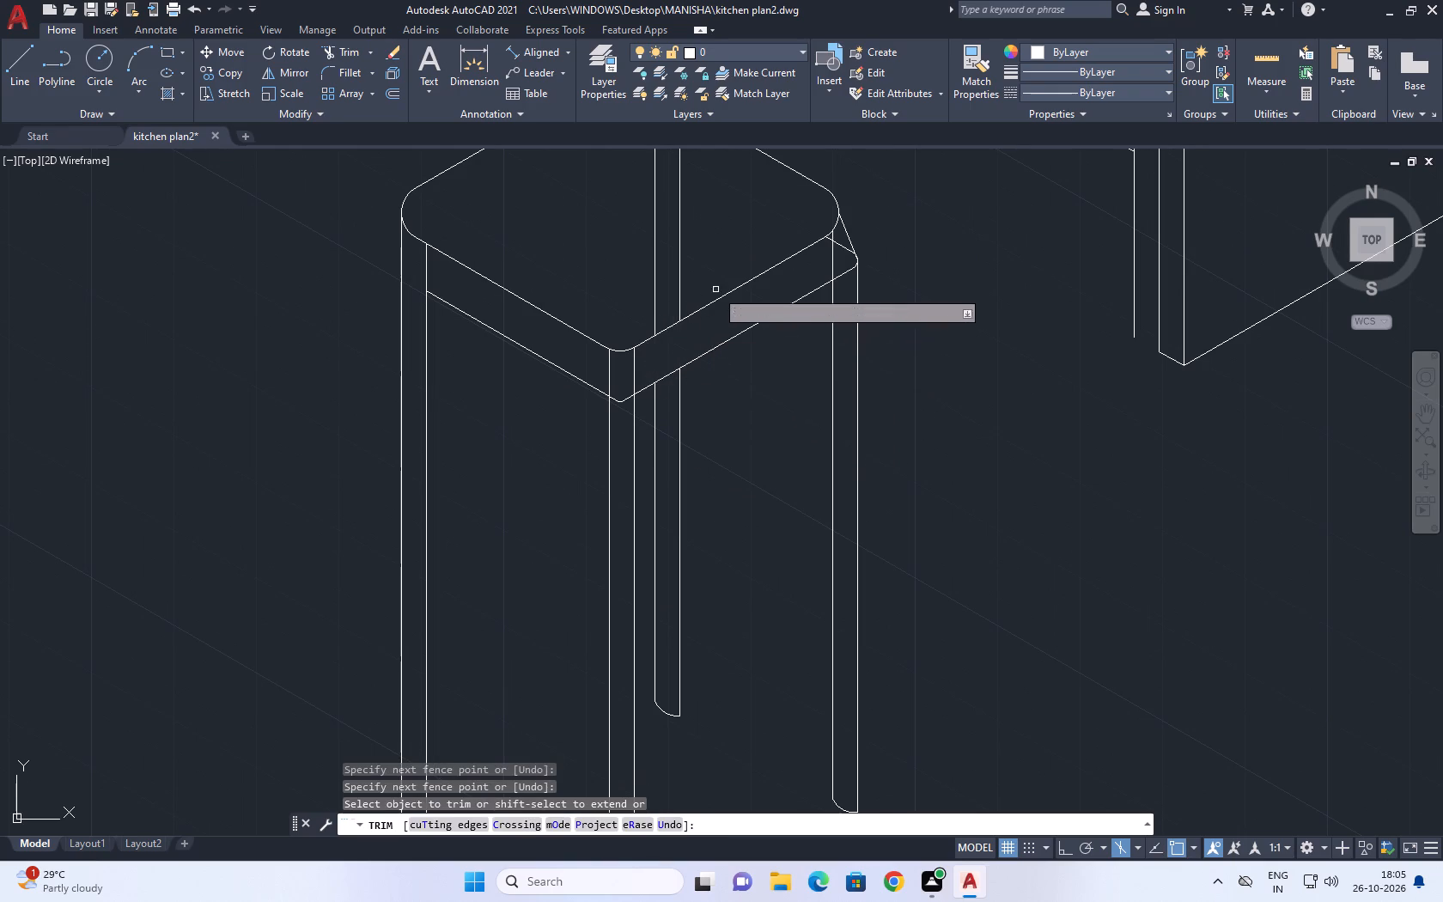
middle_click_drag(738, 346, 774, 448)
left_click_drag(765, 332, 754, 329)
left_click(606, 316)
scroll(776, 368, "down", 2)
middle_click_drag(796, 354, 795, 379)
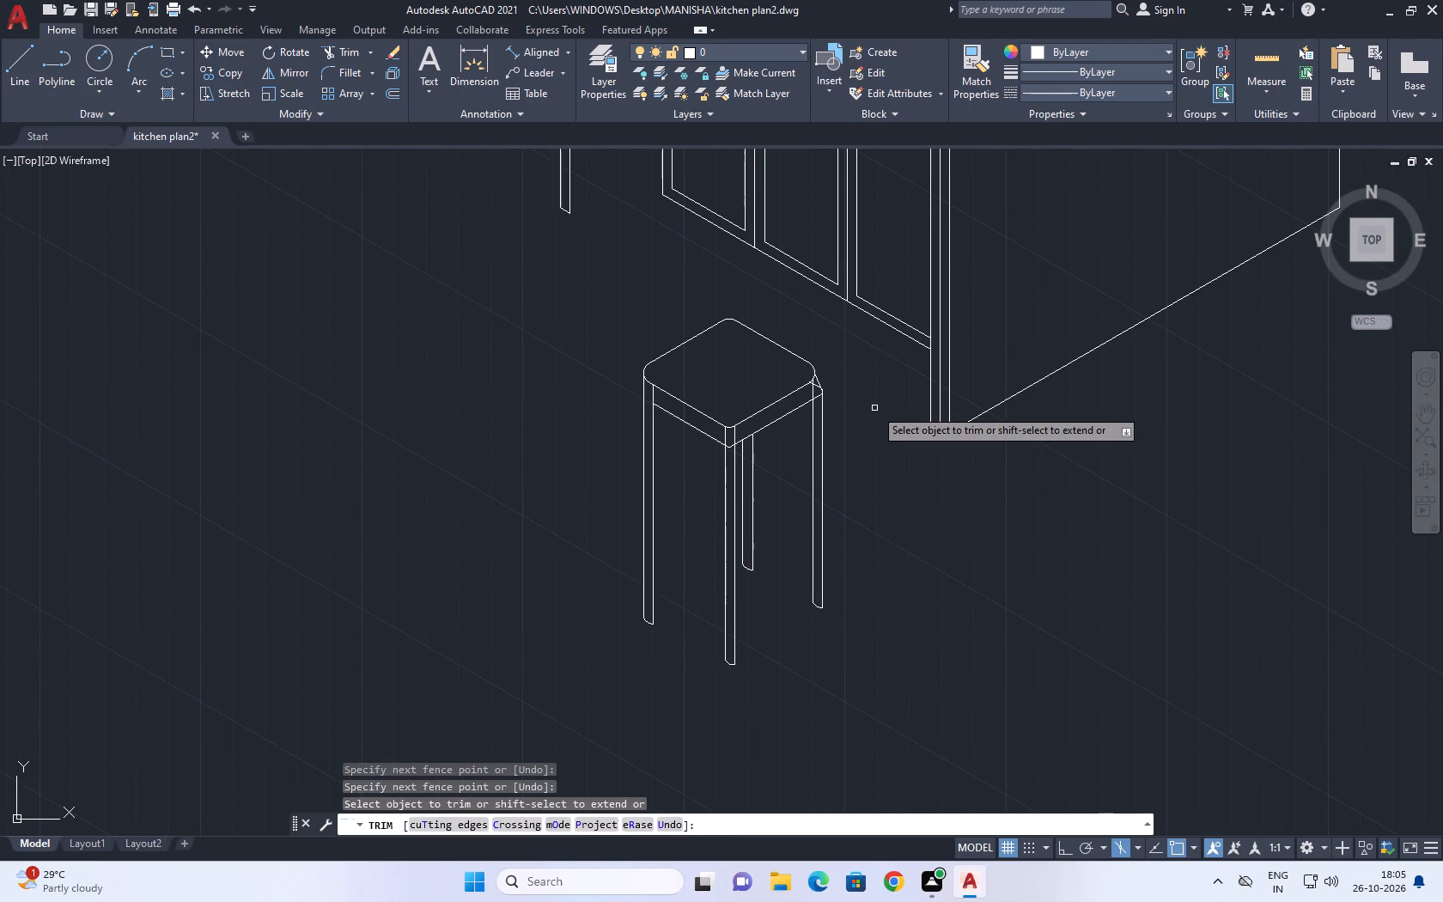
right_click(873, 408)
left_click(944, 432)
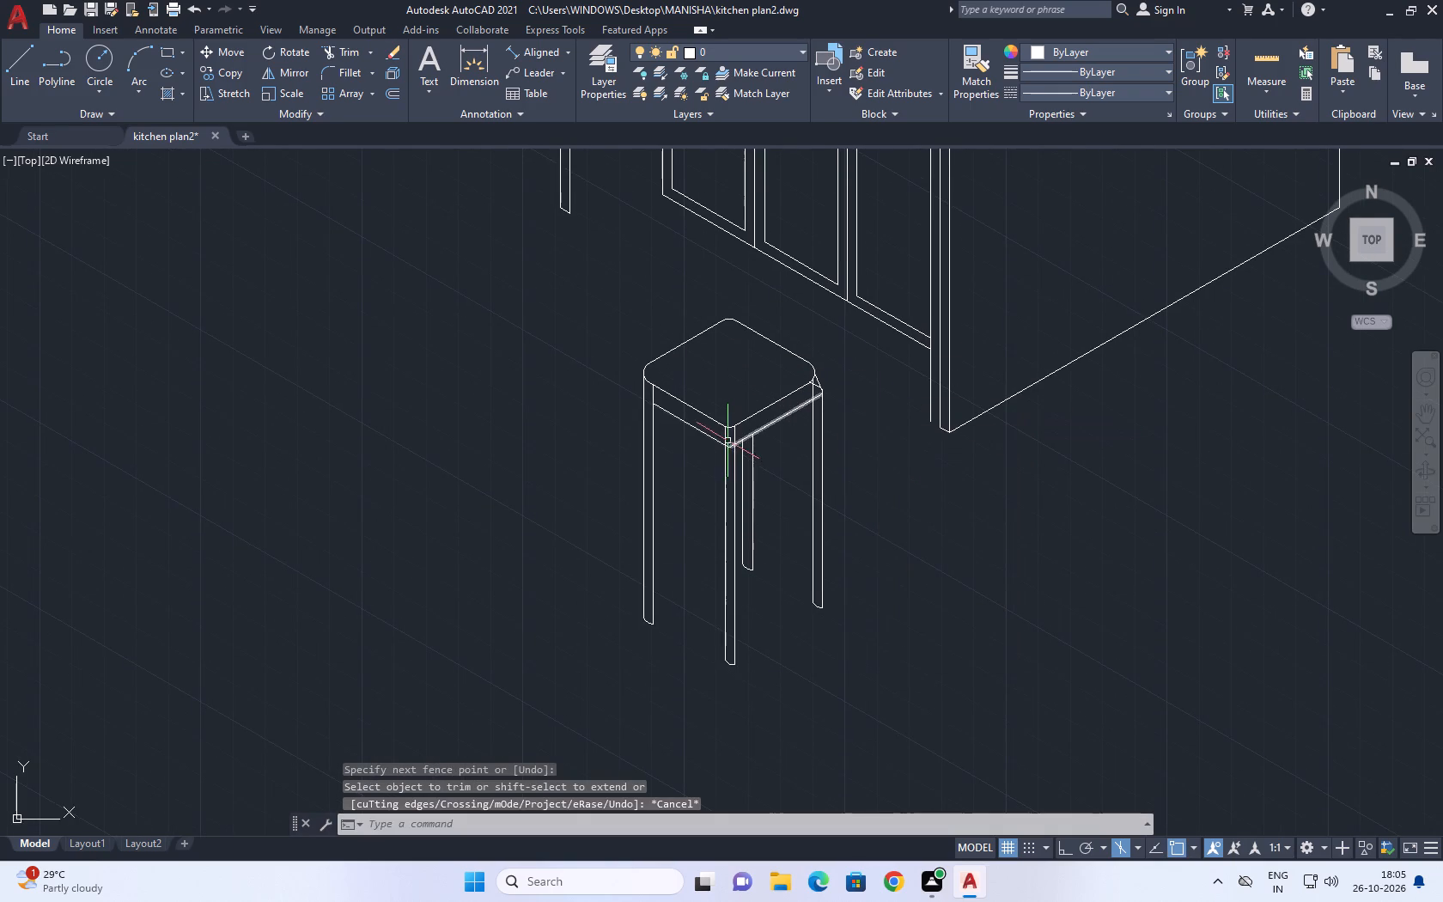
Draw an isometric rail line about 22 units long from the left leg's inner line to the front leg's left line, near the bottom.
middle_click_drag(728, 438, 618, 518)
scroll(664, 523, "down", 2)
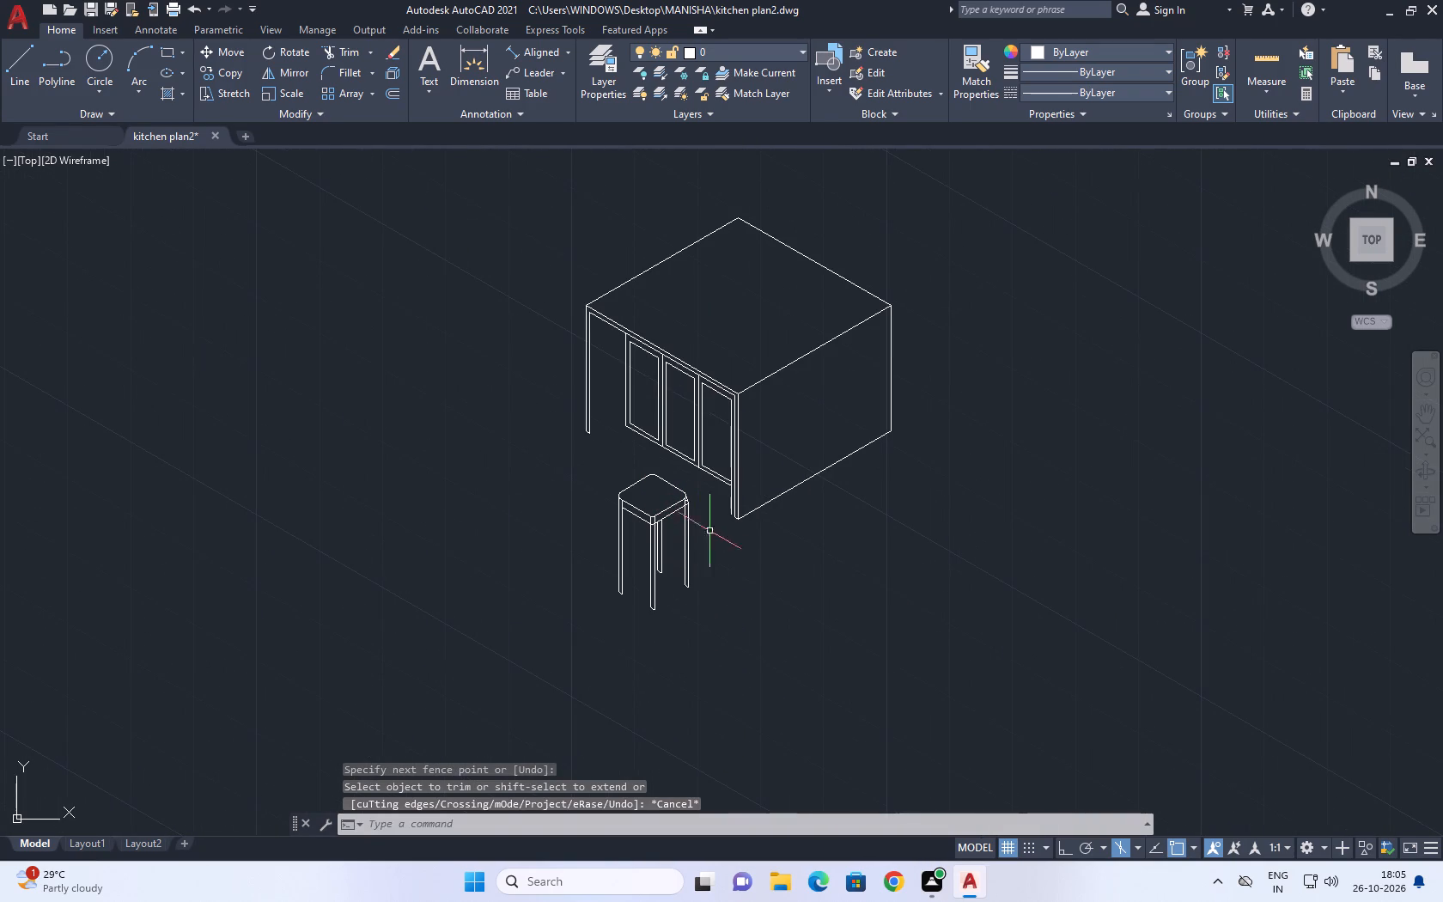
scroll(623, 528, "down", 1)
scroll(624, 532, "up", 4)
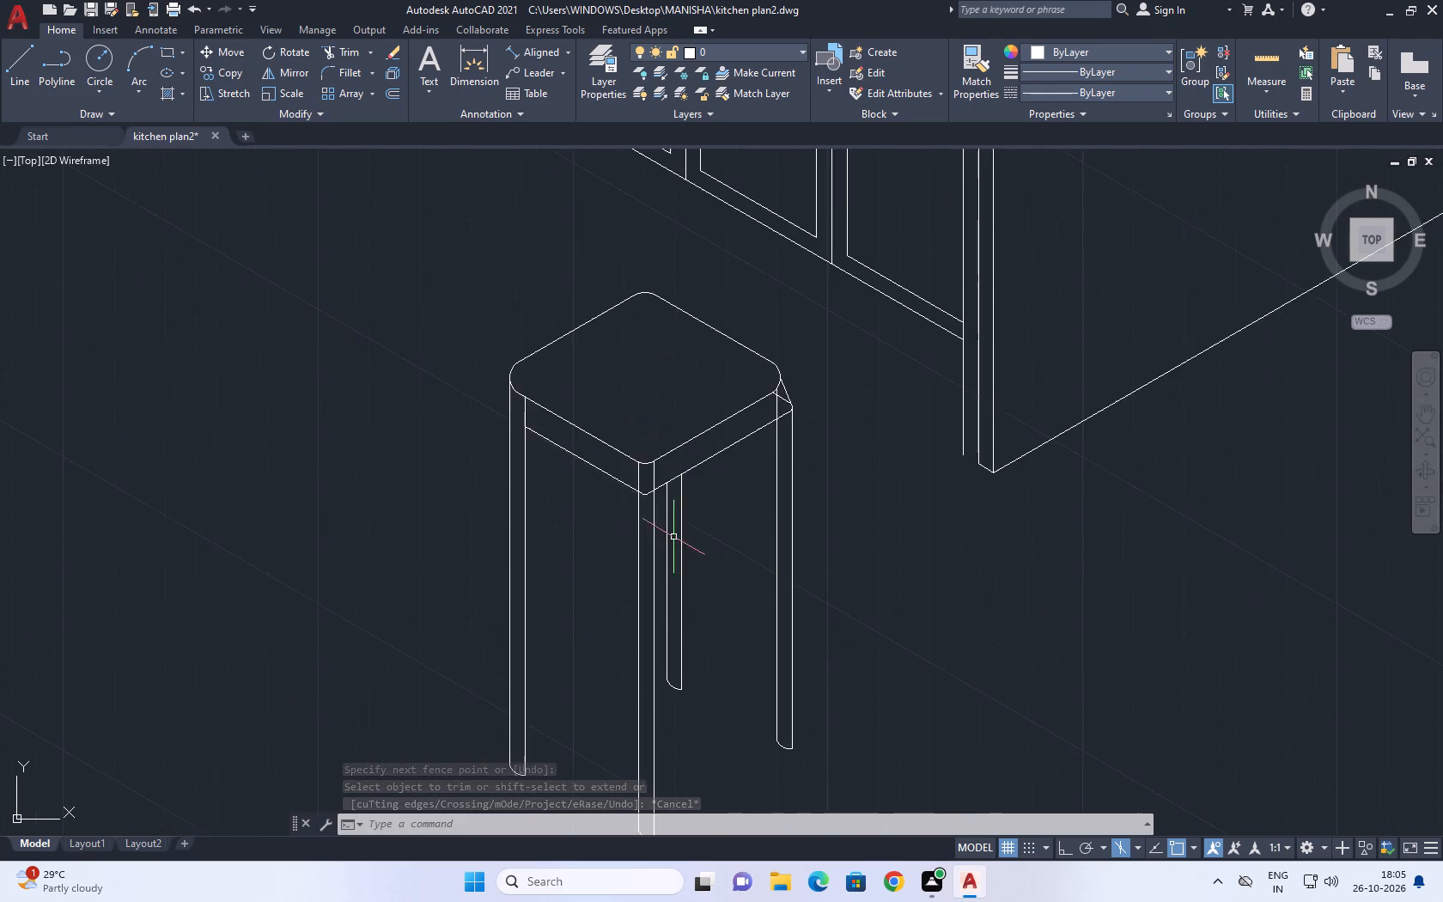
middle_click_drag(726, 503, 655, 430)
left_click(15, 55)
scroll(262, 435, "up", 1)
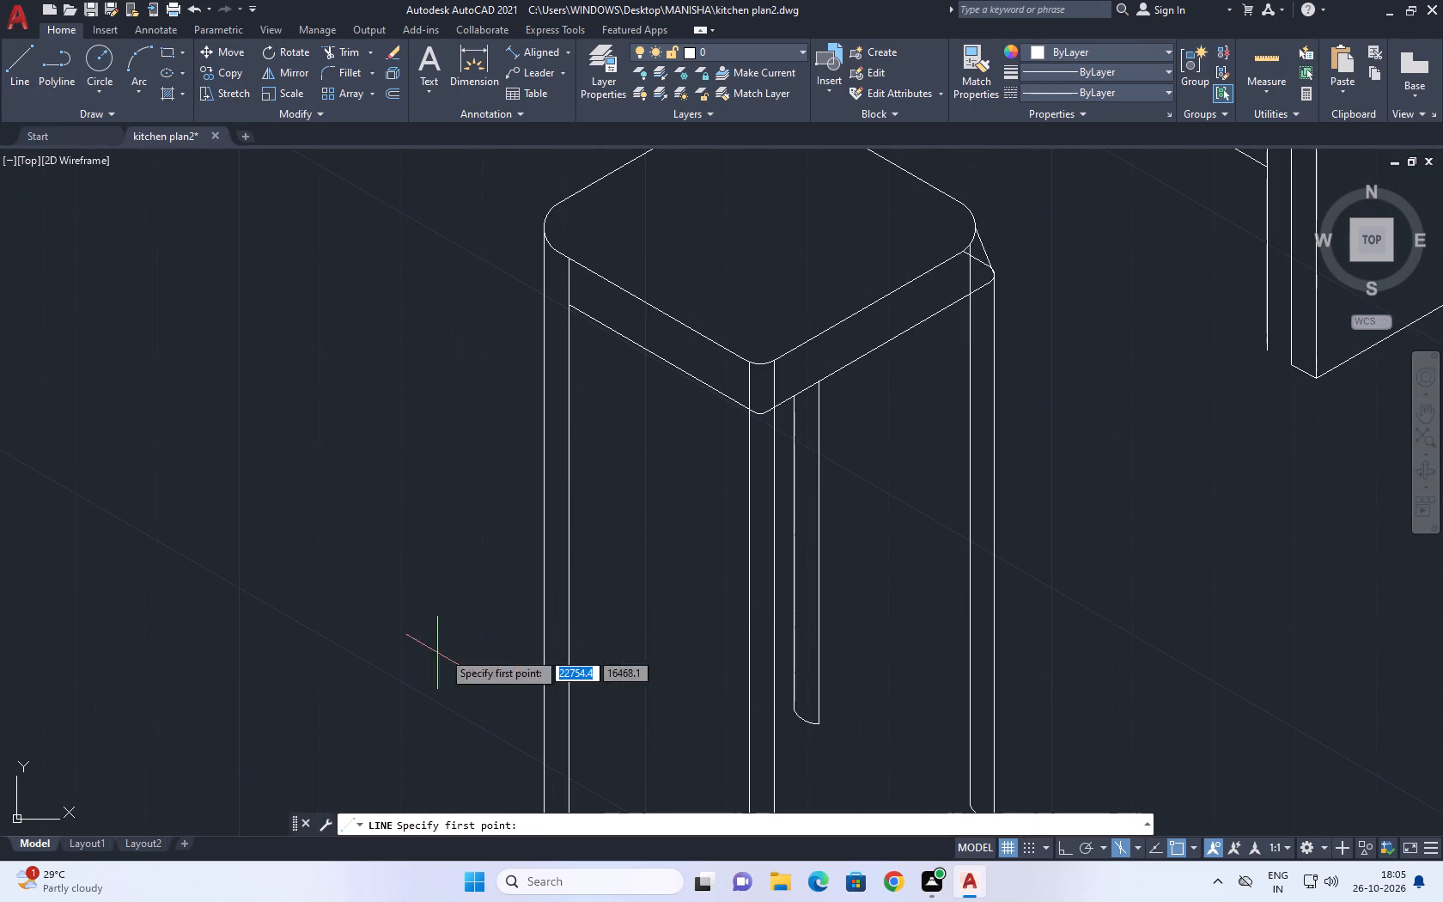
left_click(571, 676)
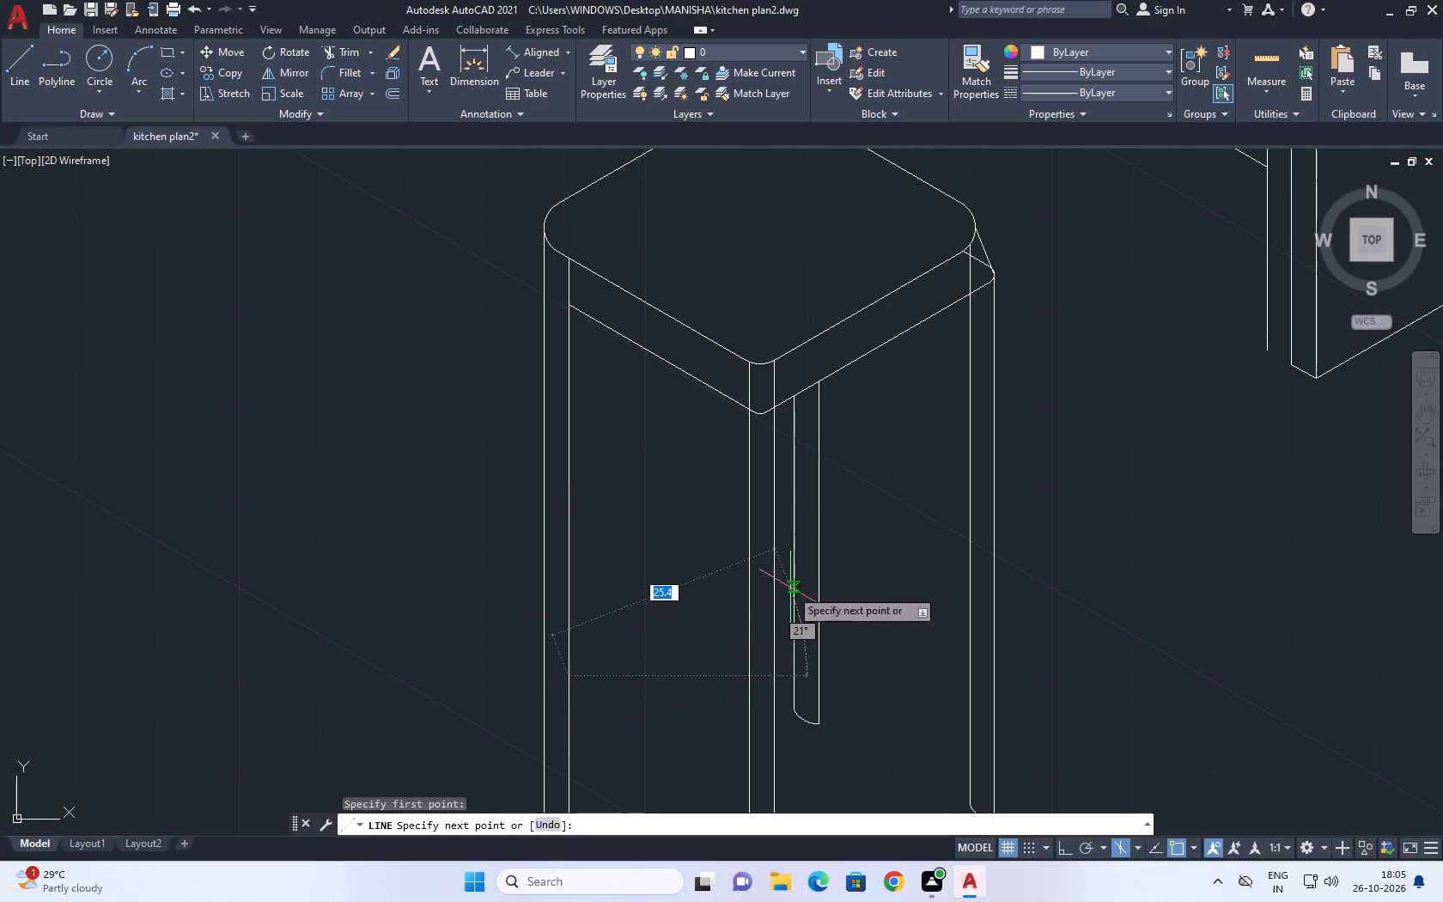
scroll(739, 547, "down", 3)
scroll(741, 549, "up", 3)
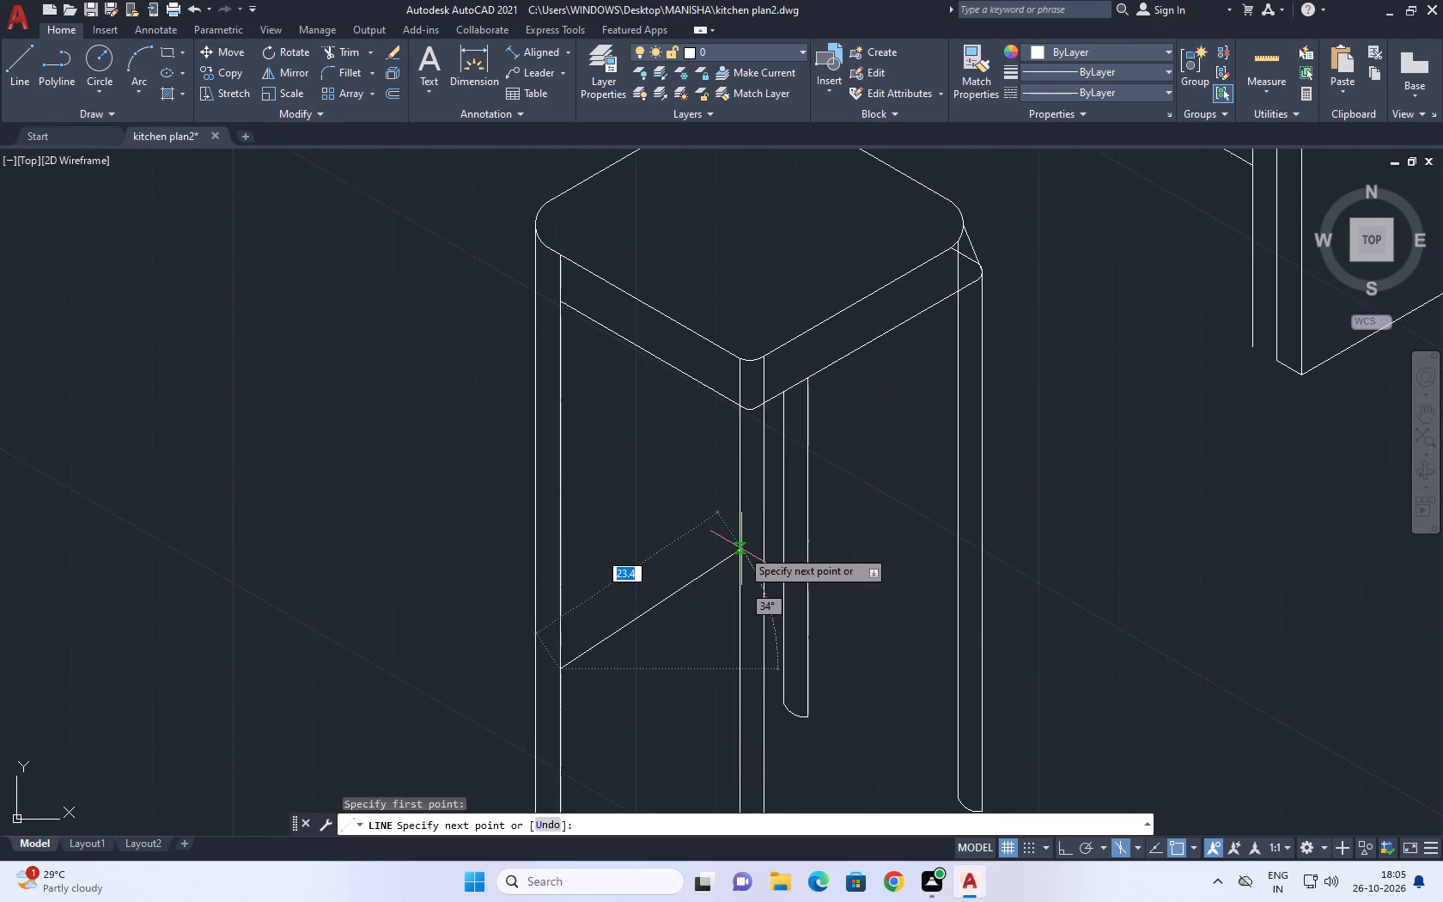
middle_click_drag(740, 692, 714, 631)
scroll(721, 662, "down", 1)
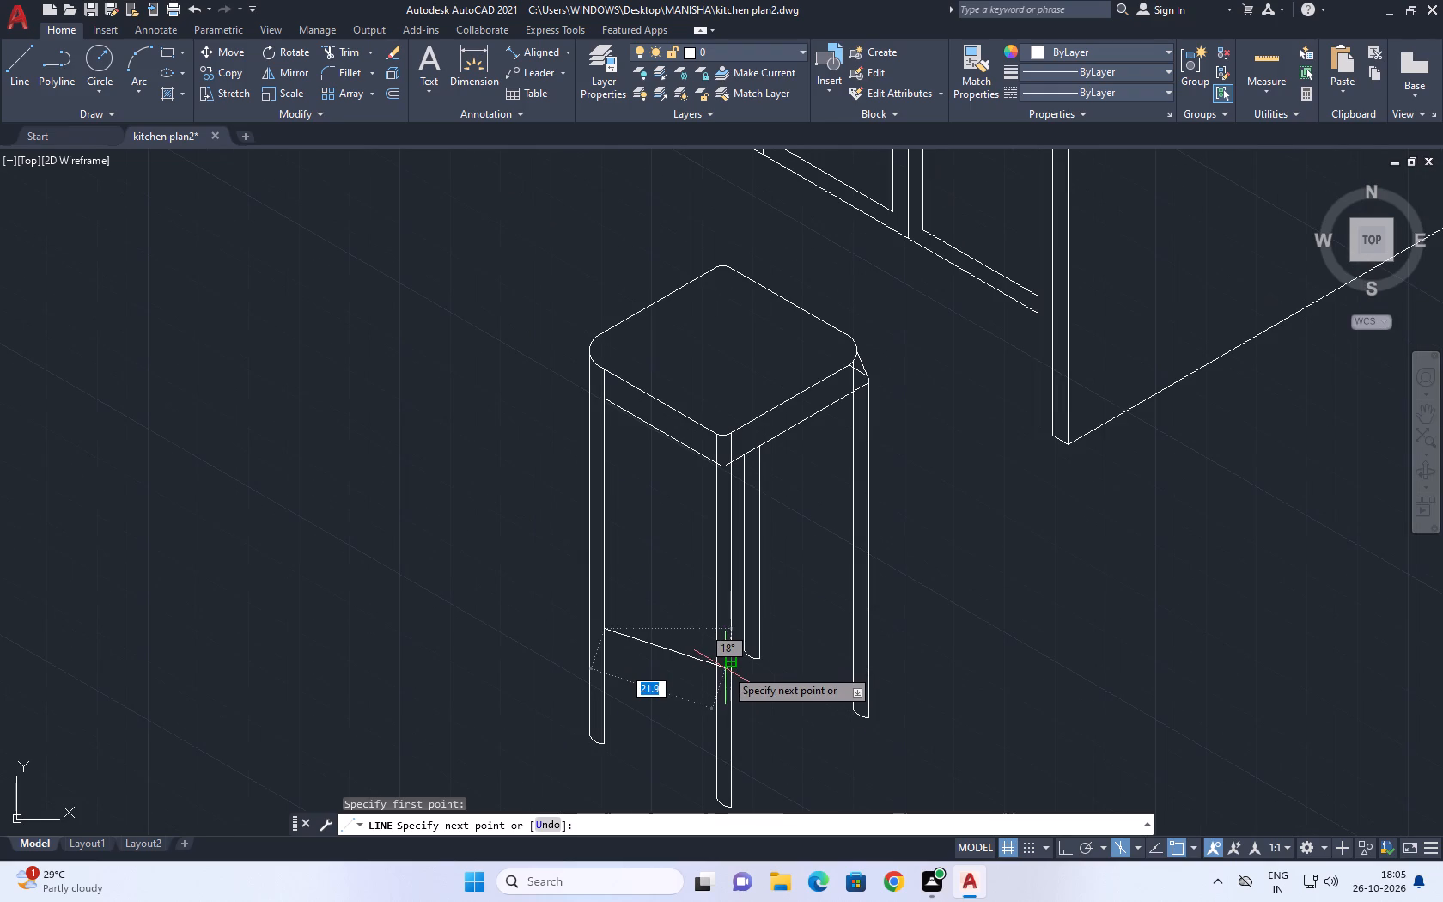
key("F8")
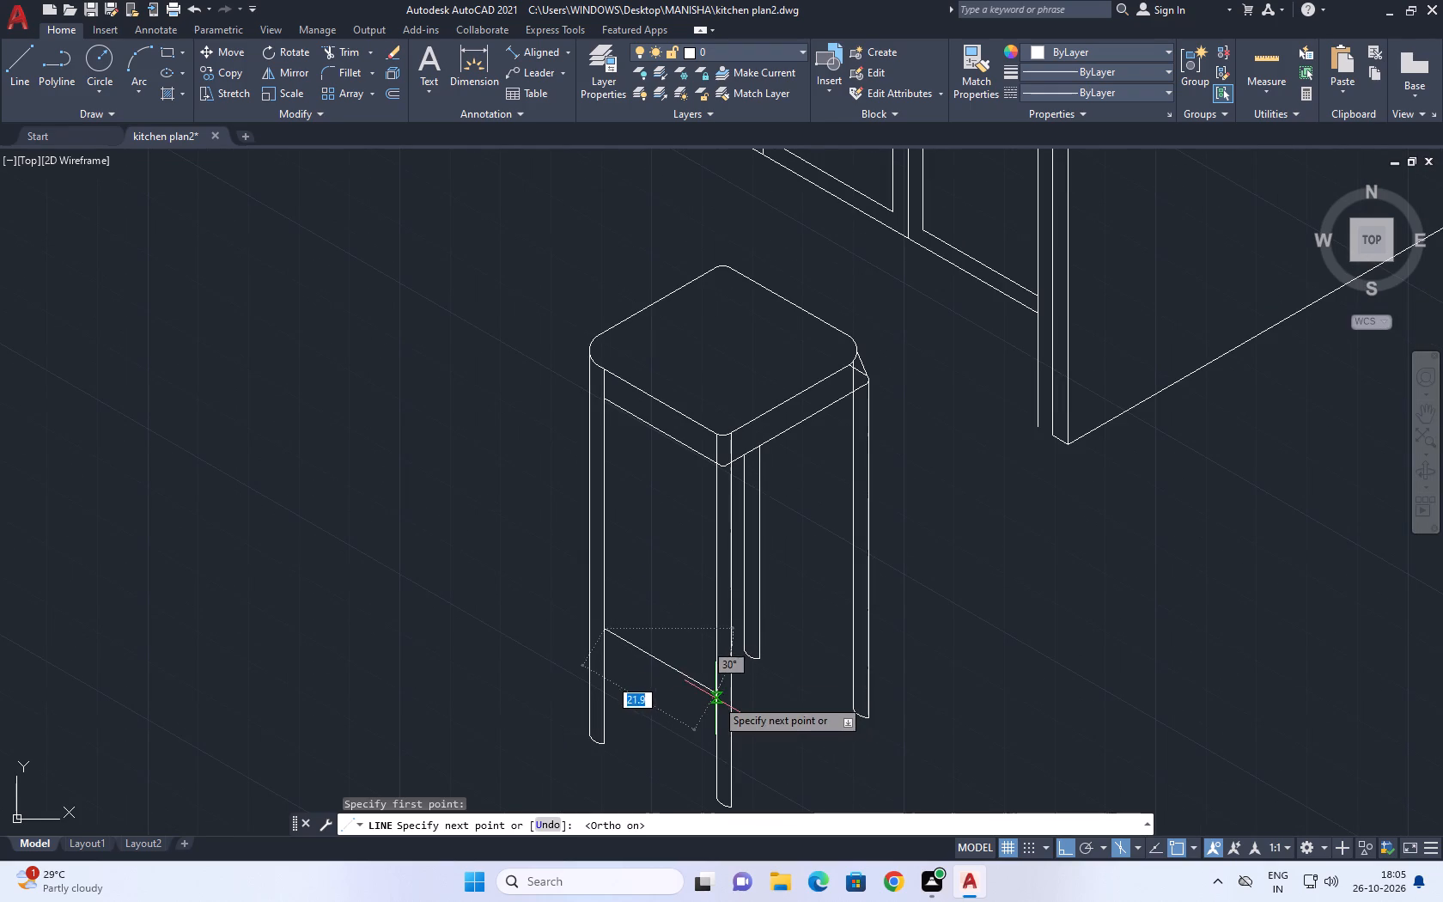
left_click(715, 693)
middle_click_drag(687, 630, 606, 284)
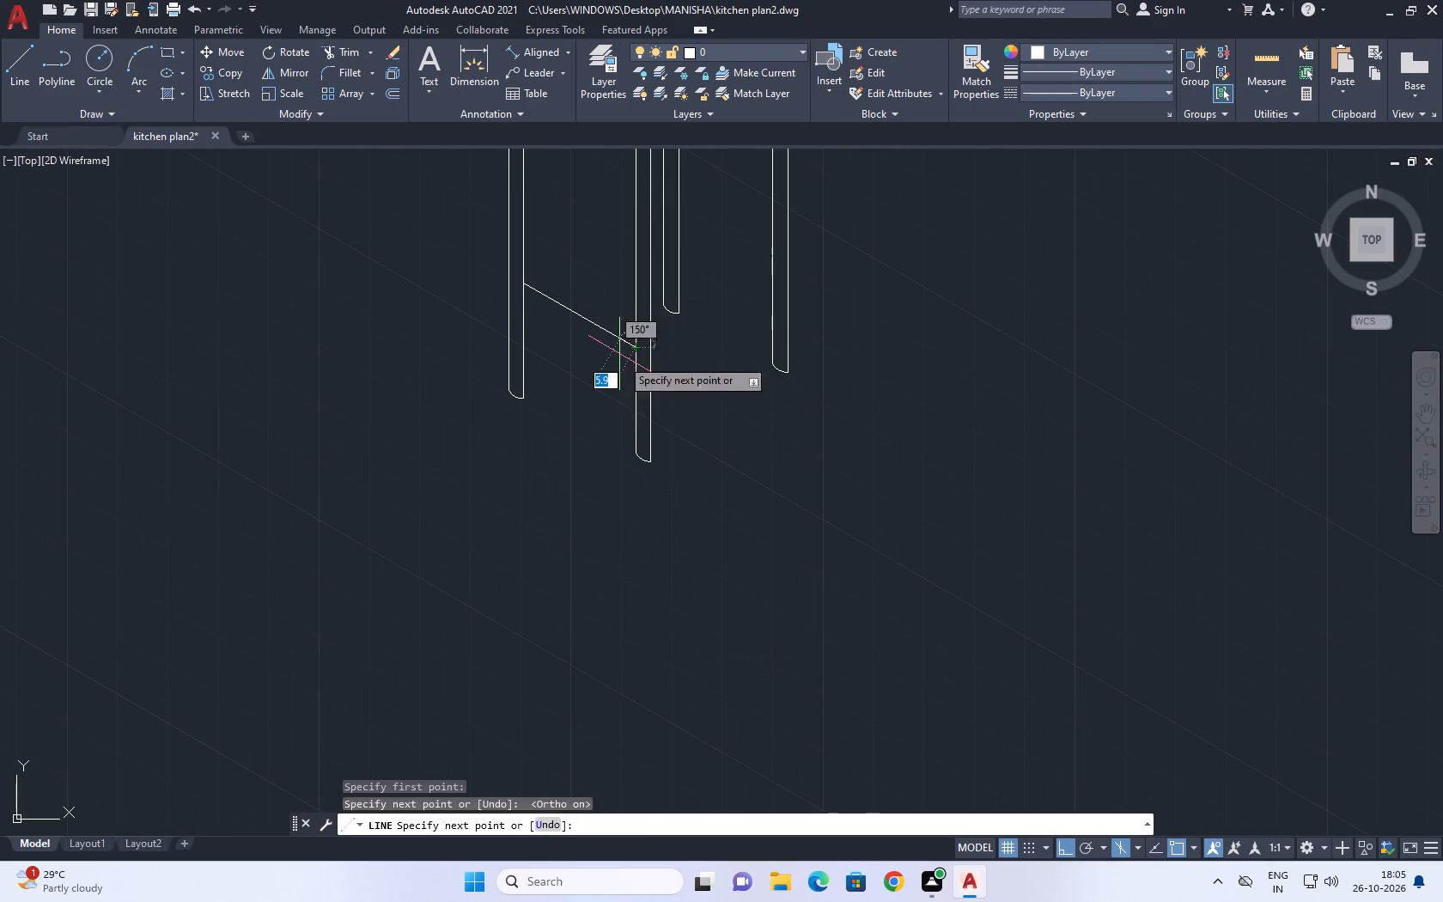
right_click(607, 393)
left_click(707, 427)
Copy the new rail line 3 units straight down.
left_click(621, 327)
left_click(551, 355)
middle_click_drag(579, 335, 594, 388)
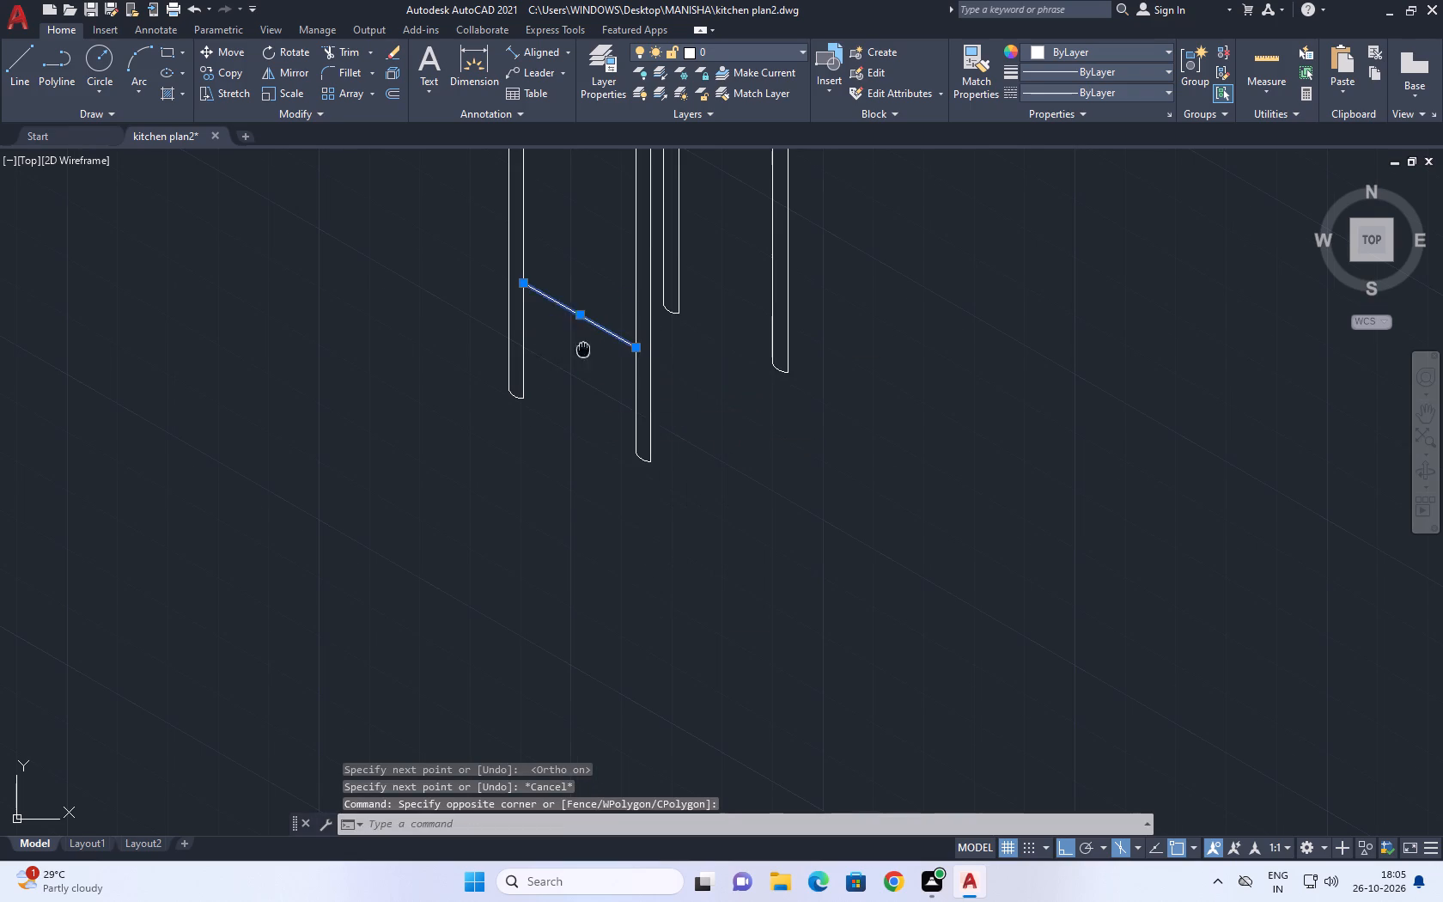
middle_click_drag(594, 388, 636, 533)
key("c")
type("o")
key("space")
left_click(669, 510)
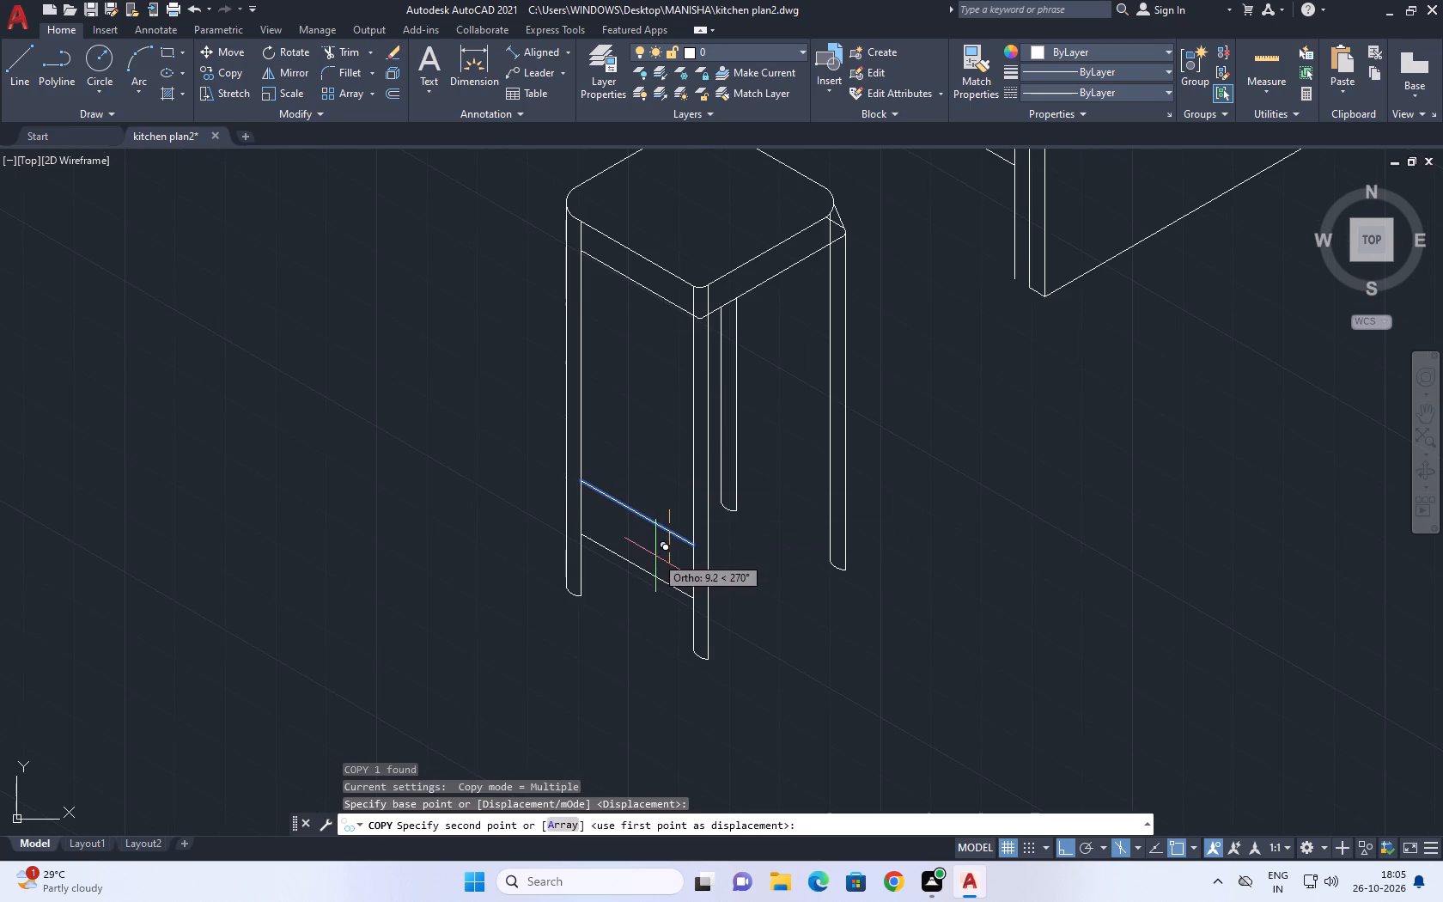
key("3")
key("space")
key("Escape")
Draw a 30° line about 37 units long from the upper rail line's front end past the right leg, using the top isoplane.
middle_click_drag(630, 569, 572, 571)
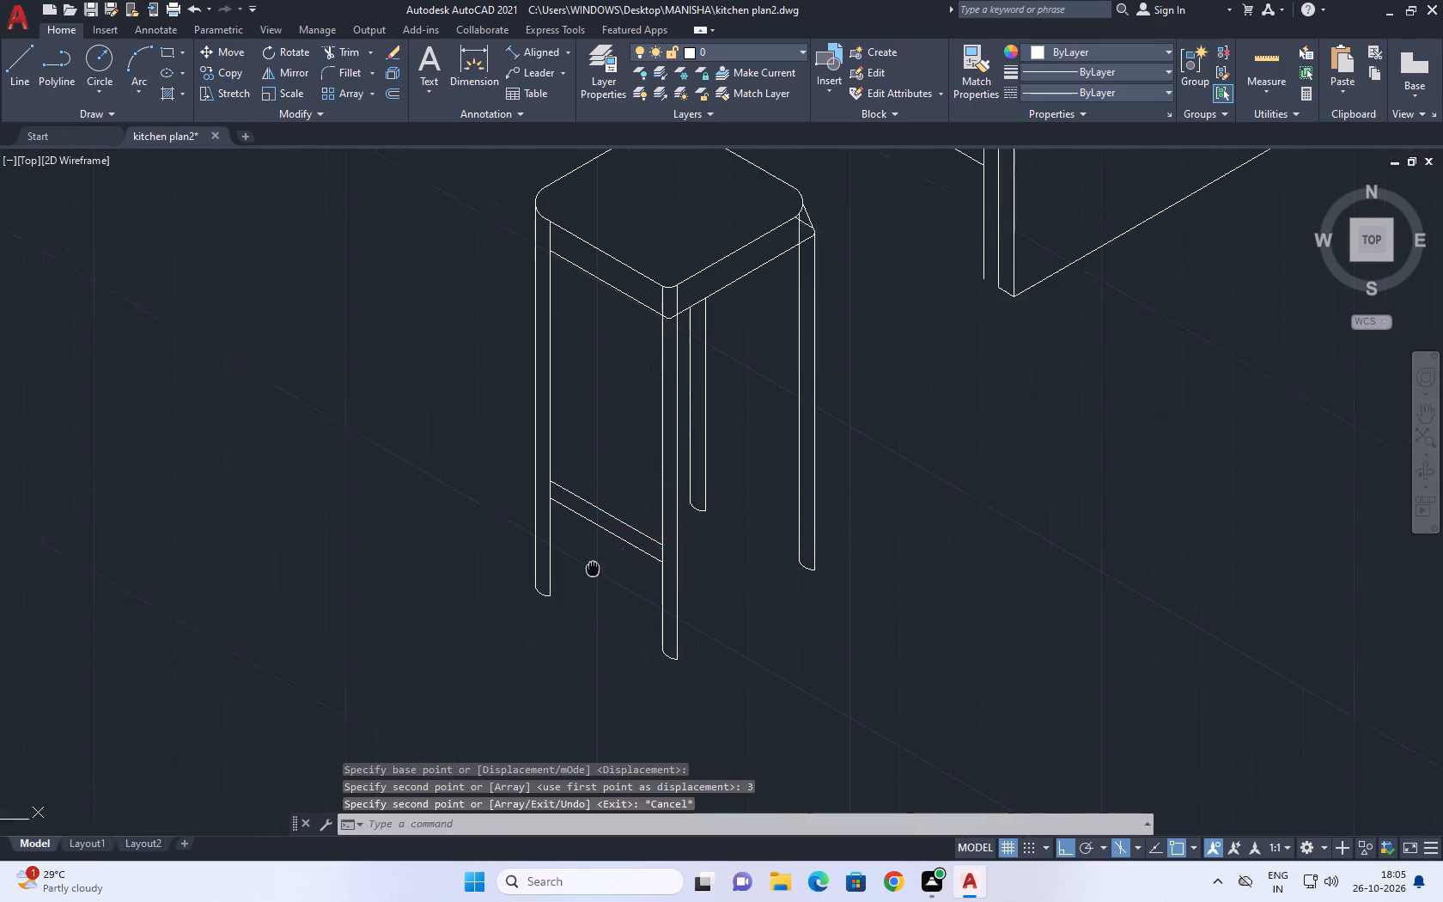
middle_click_drag(572, 571, 556, 576)
scroll(556, 576, "up", 1)
key("l")
key("space")
scroll(639, 551, "up", 1)
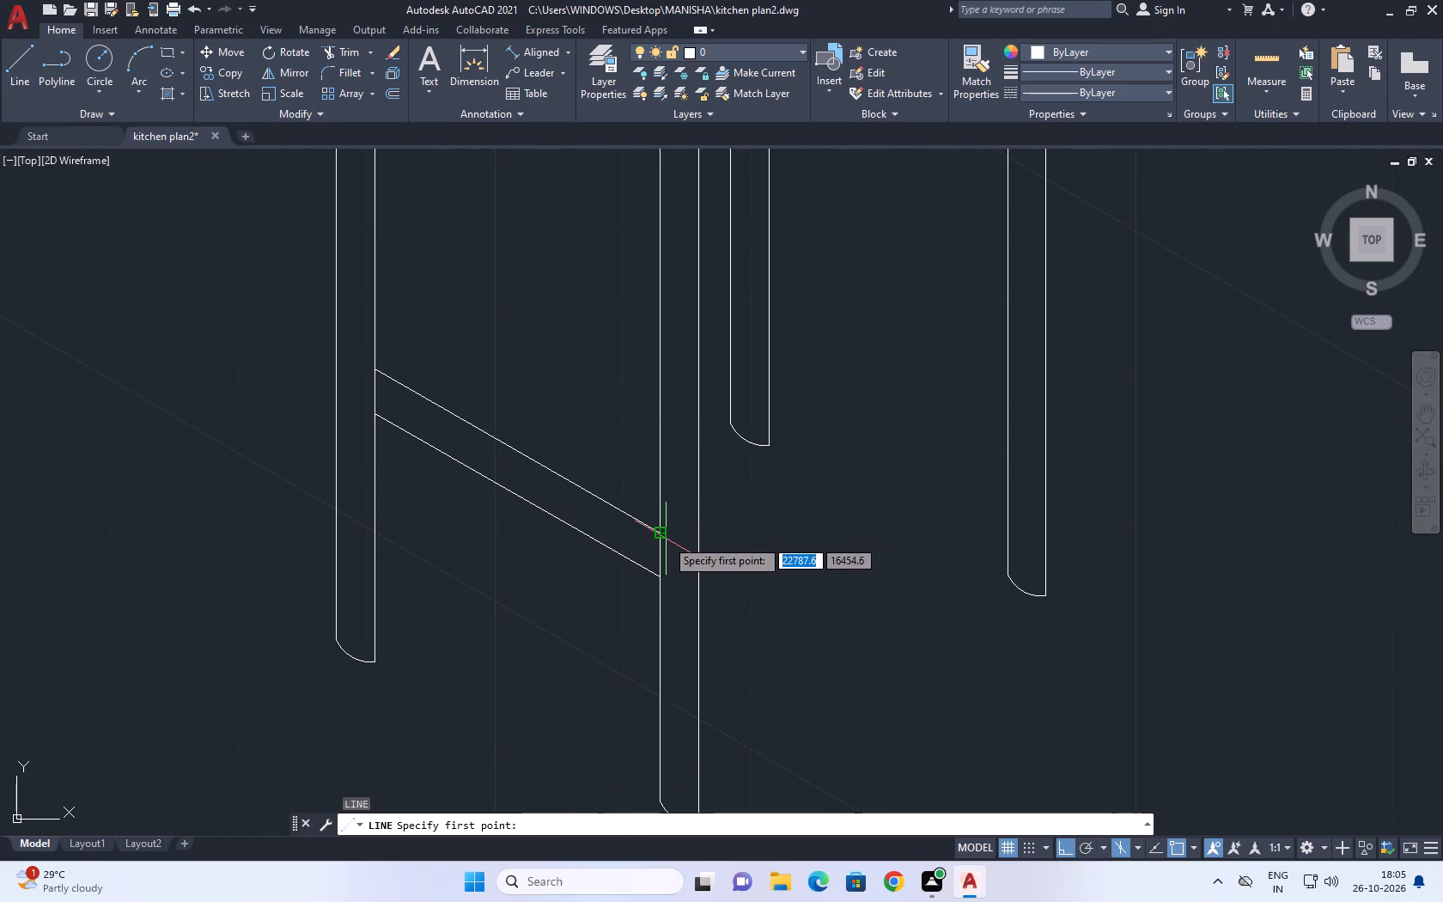
left_click(661, 531)
middle_click_drag(975, 429, 918, 495)
key("F5")
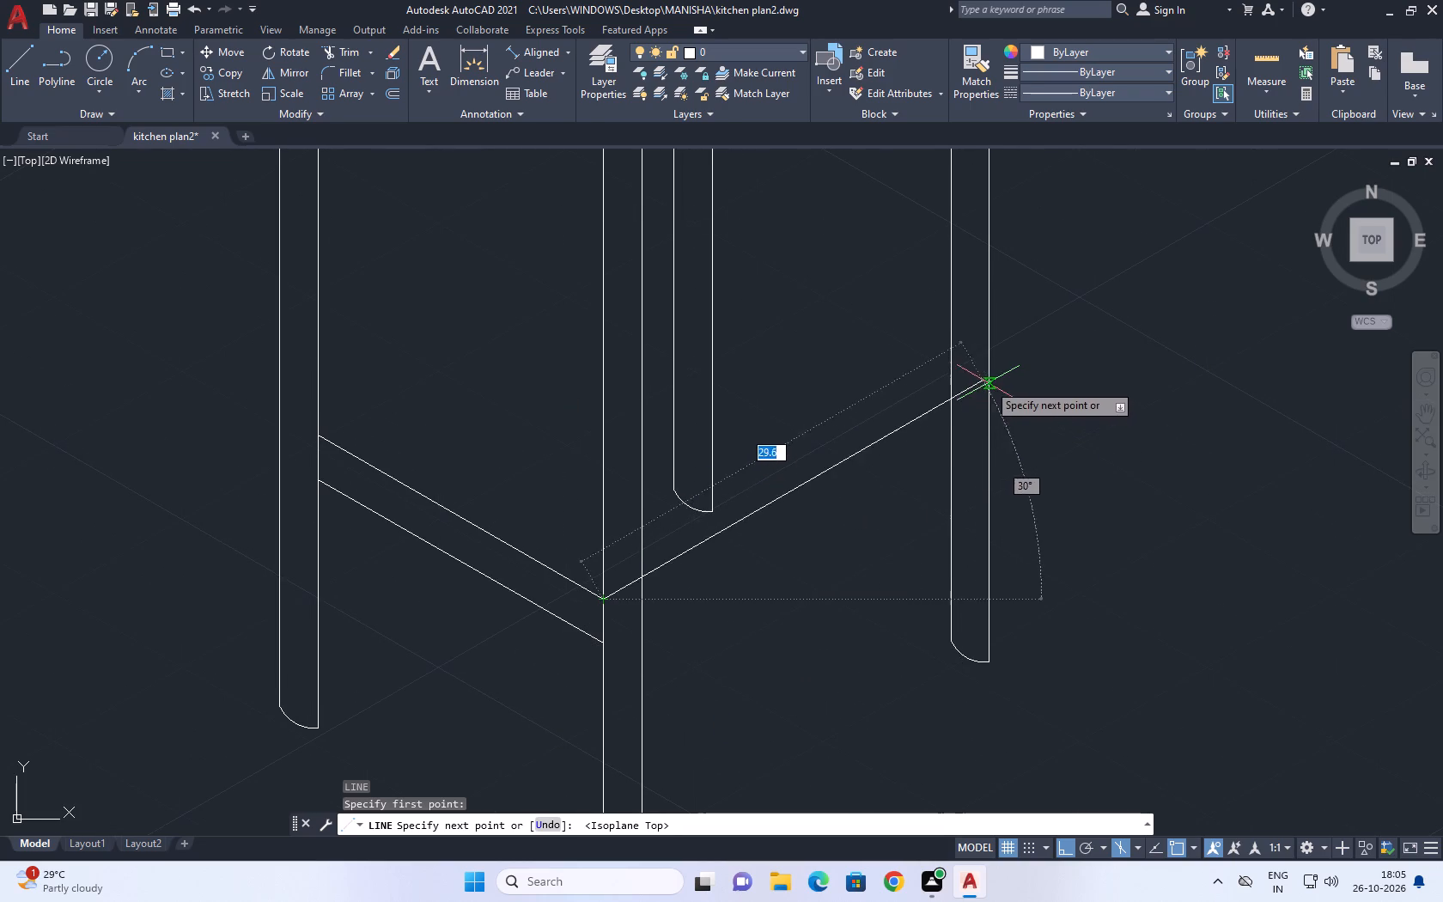
middle_click_drag(989, 379, 888, 493)
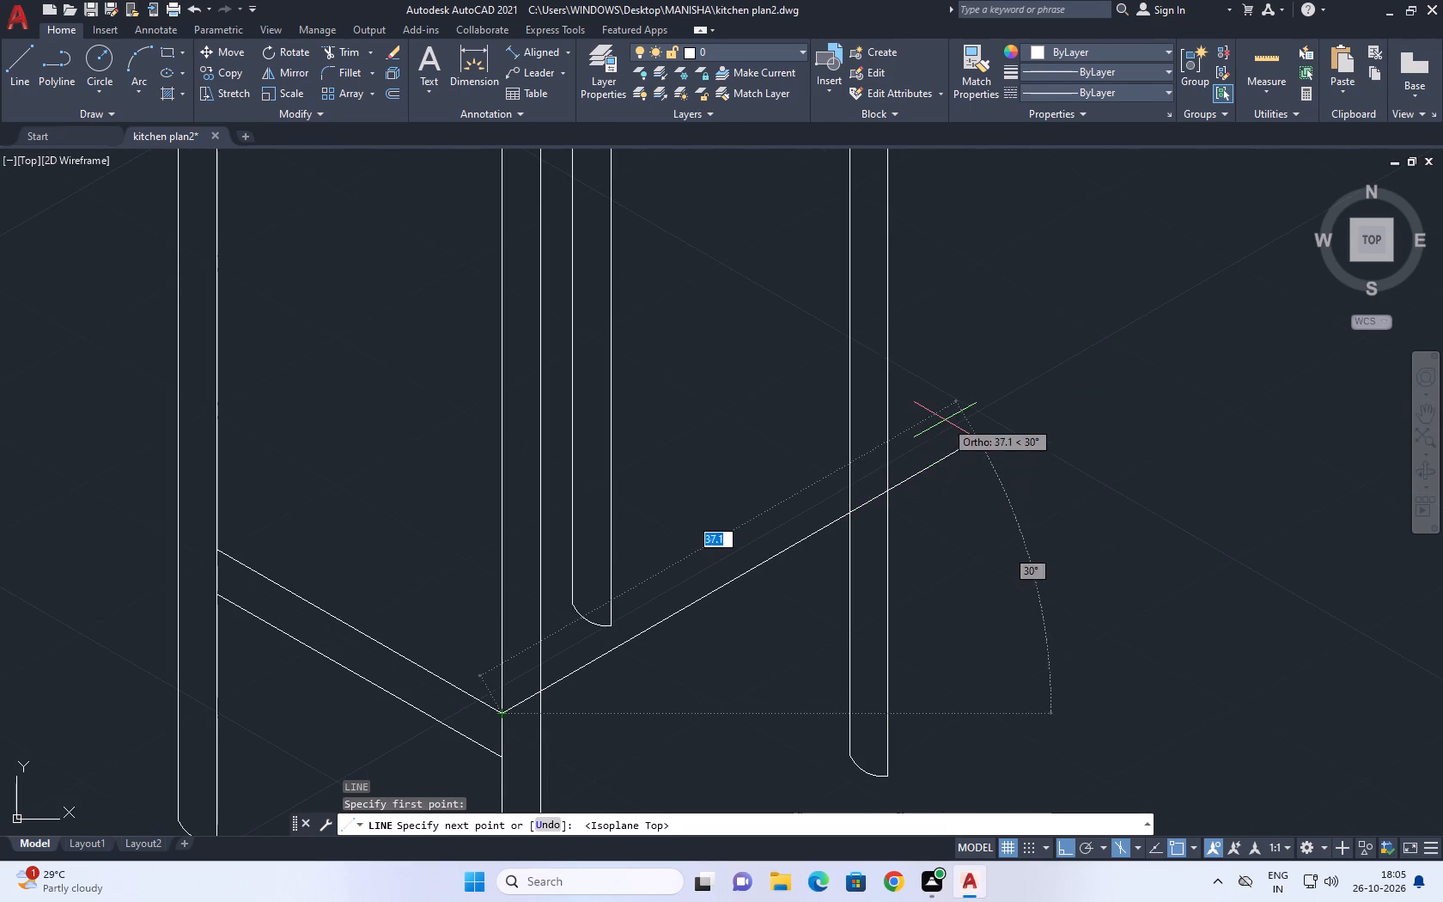
left_click(945, 420)
key("Escape")
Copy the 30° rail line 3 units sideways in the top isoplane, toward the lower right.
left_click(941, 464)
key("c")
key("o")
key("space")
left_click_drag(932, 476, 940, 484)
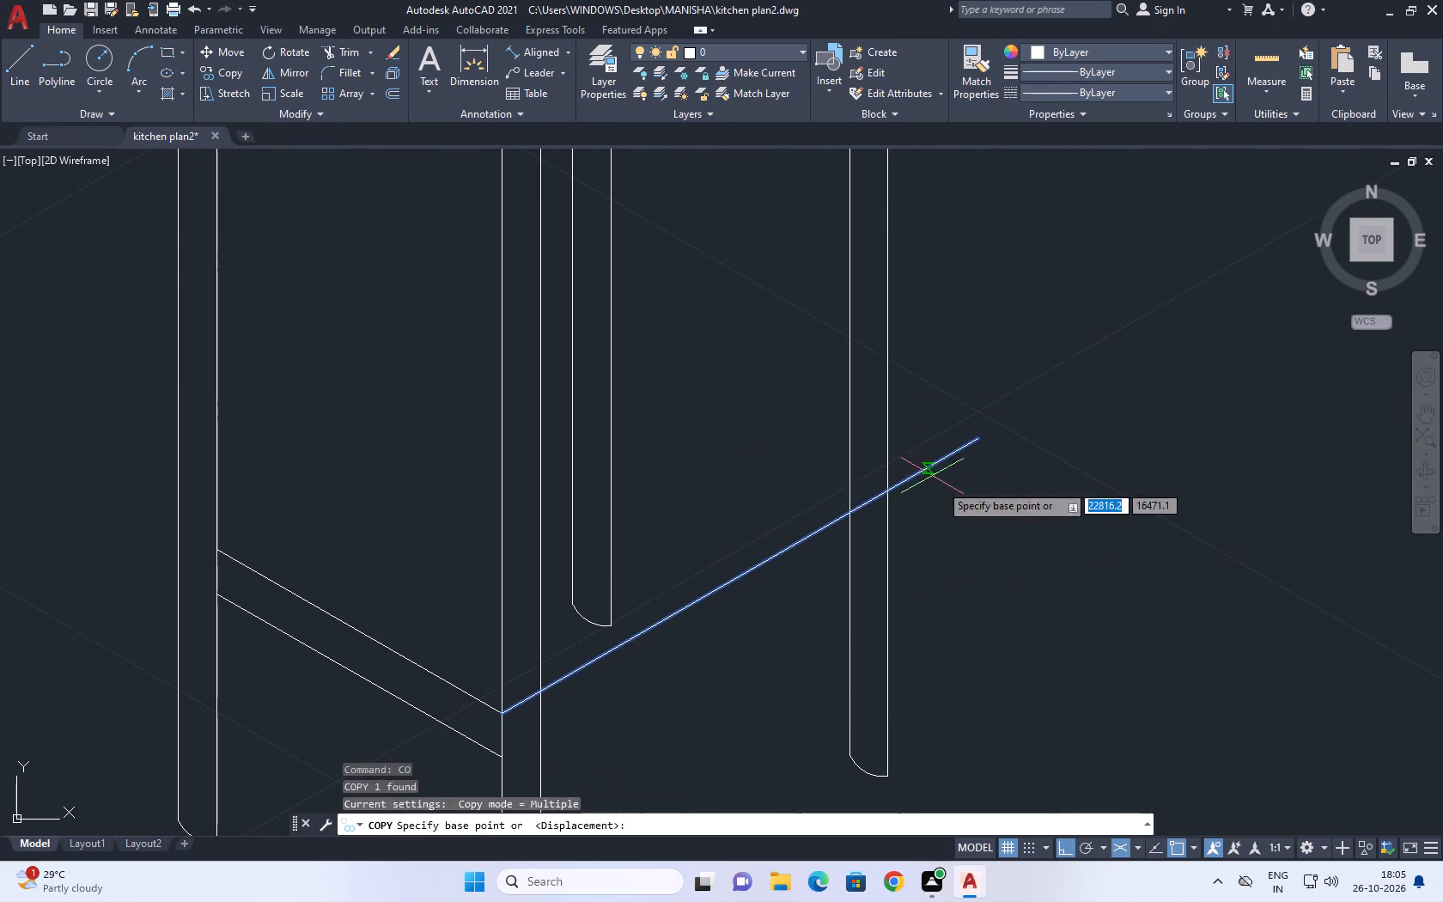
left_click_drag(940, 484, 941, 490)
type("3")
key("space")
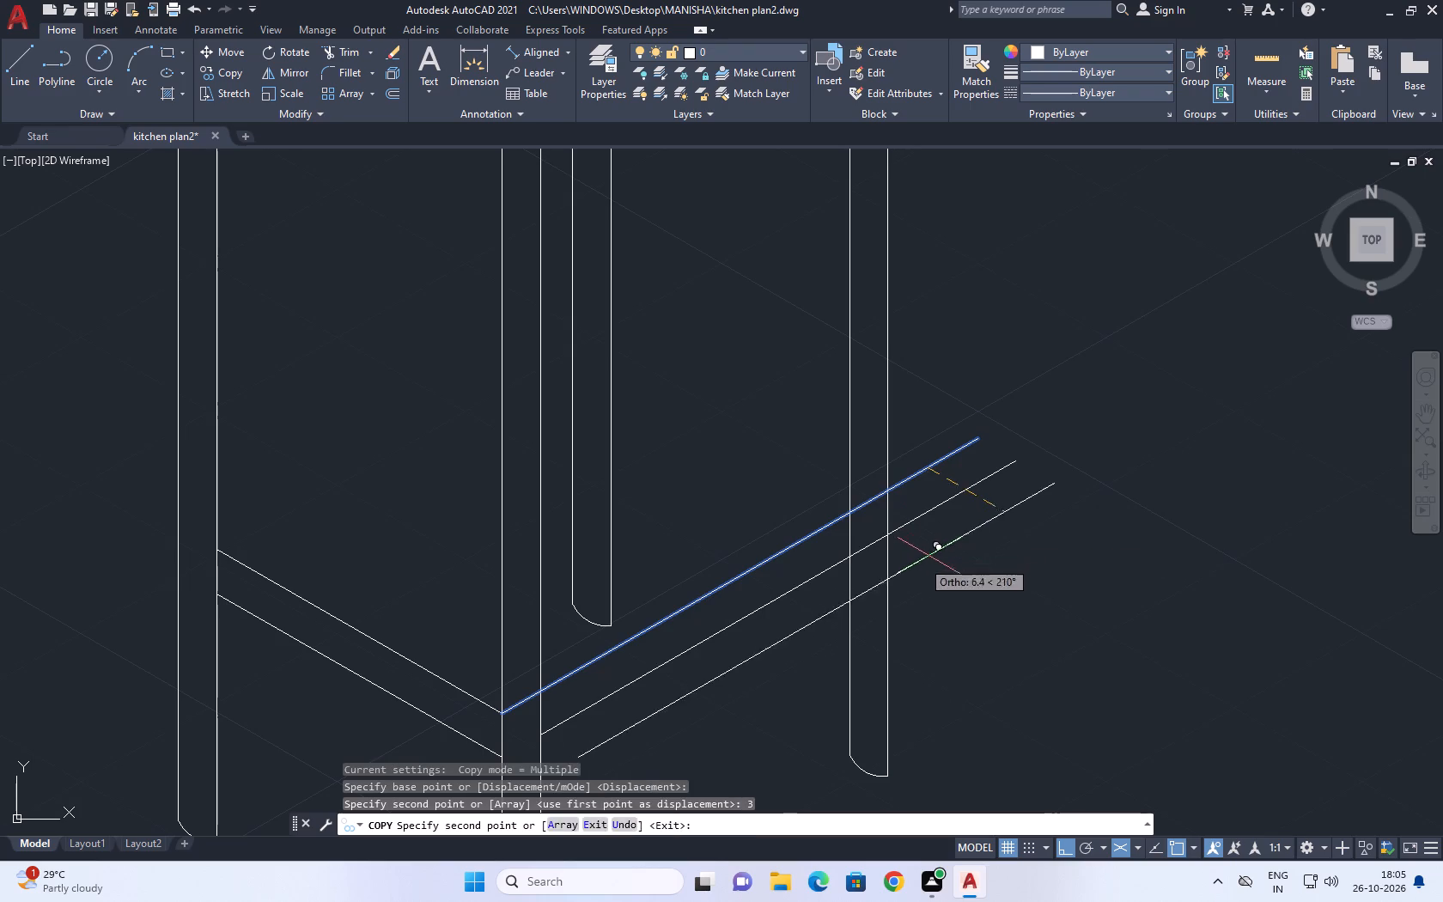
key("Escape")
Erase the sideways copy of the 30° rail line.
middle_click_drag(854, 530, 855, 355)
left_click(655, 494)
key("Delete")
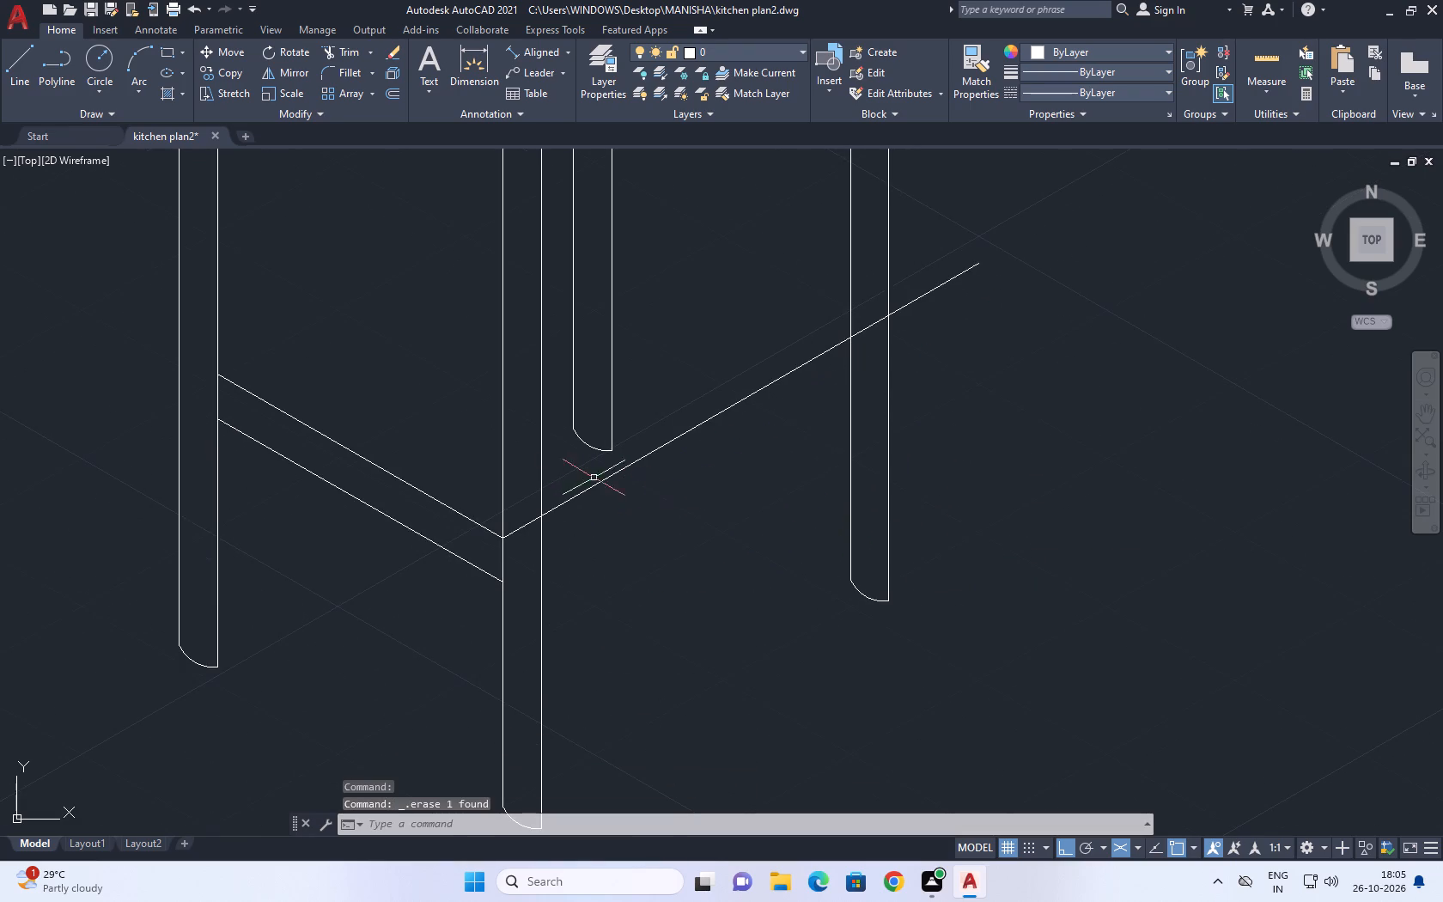
Copy the 30° rail line 3 units straight down, using the right isoplane.
left_click(584, 471)
left_click(575, 532)
key("c")
key("o")
key("space")
left_click(573, 495)
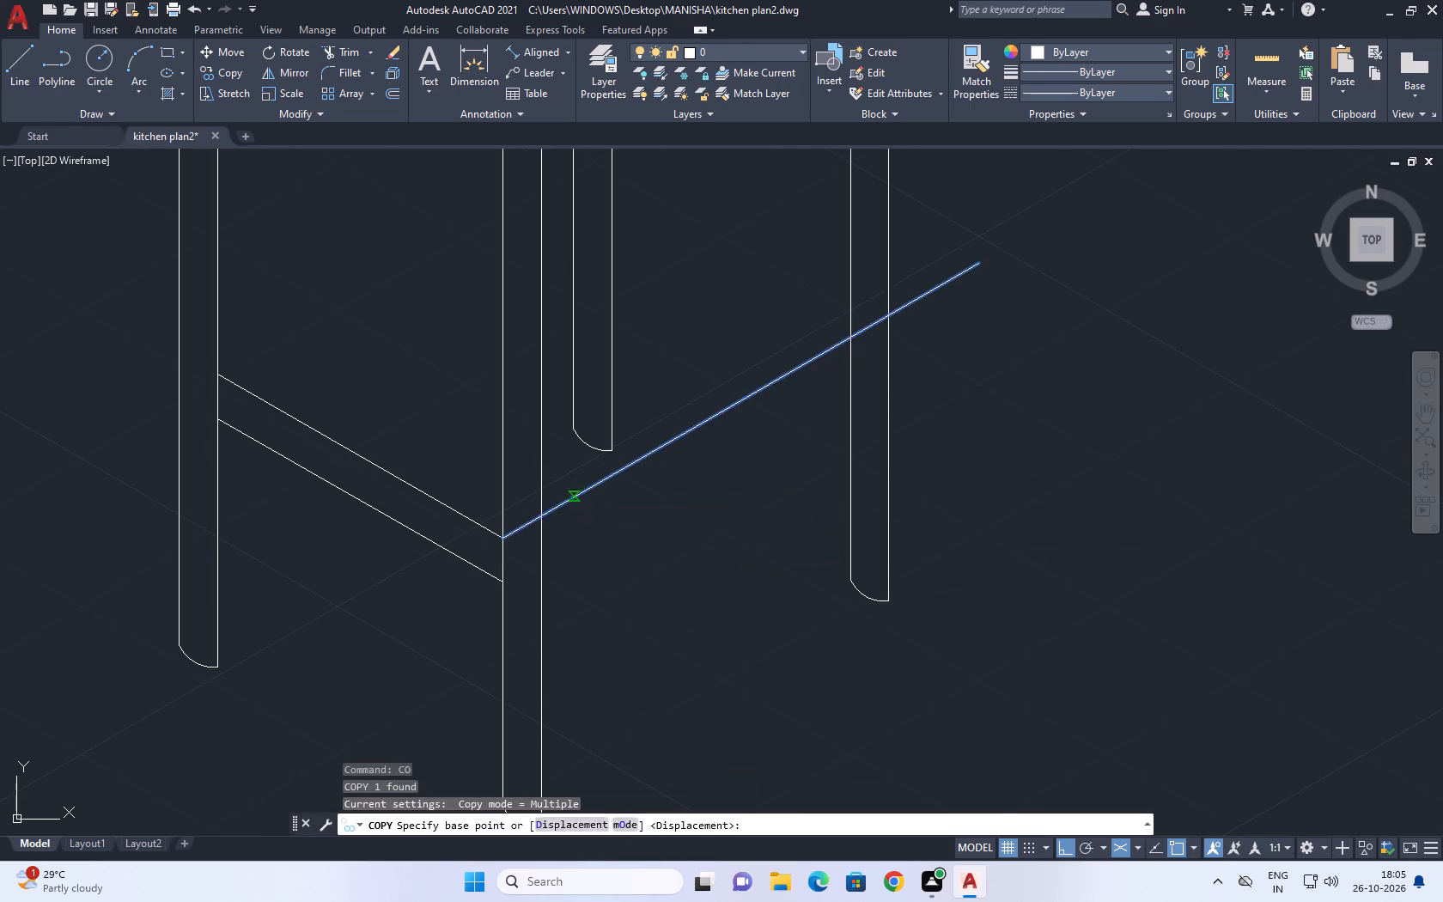
key("F5")
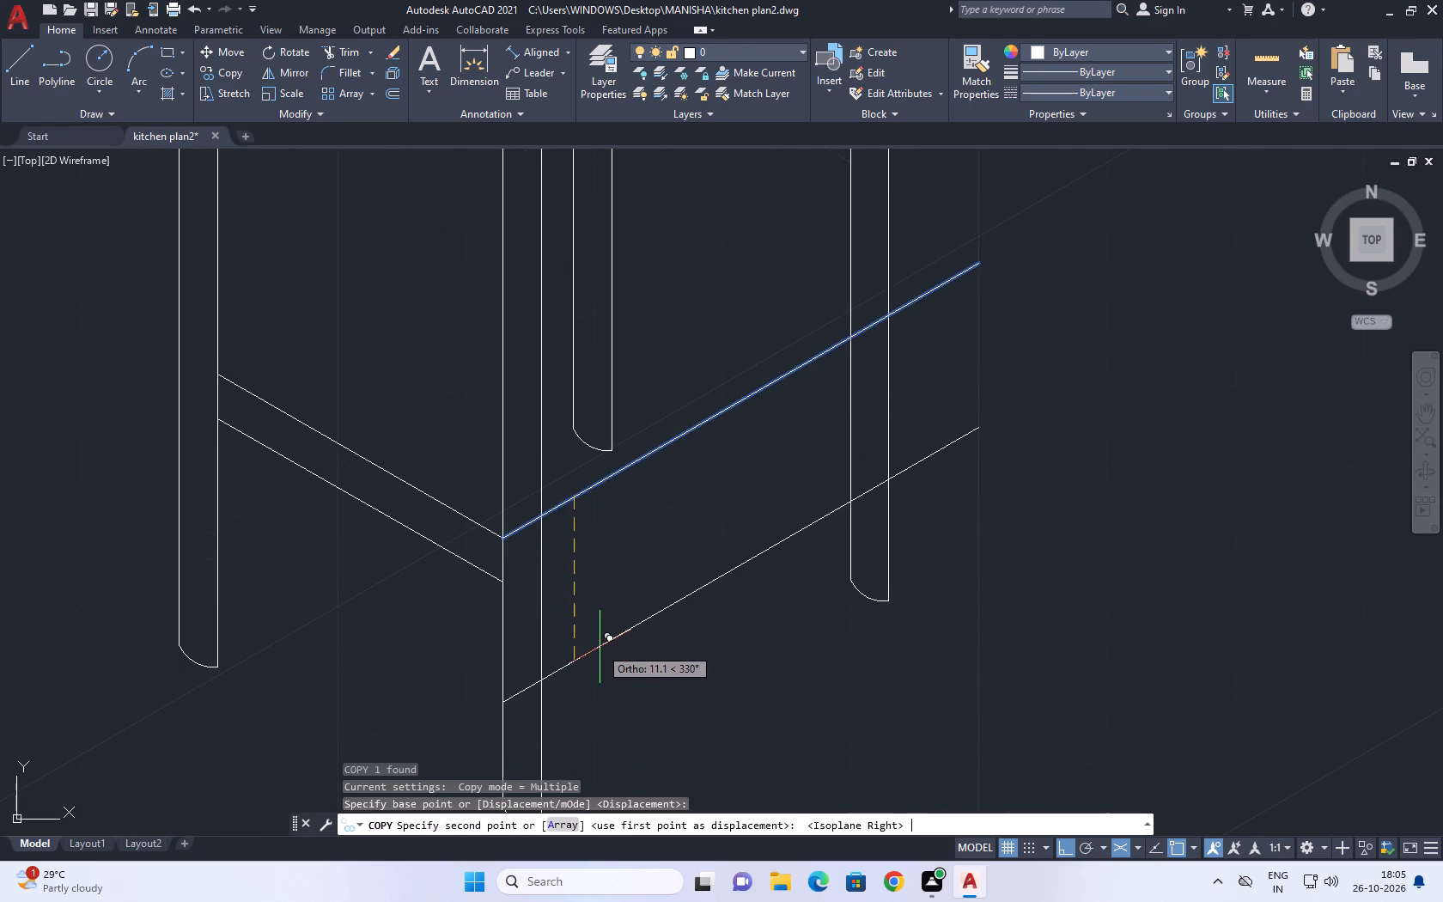
type("3")
key("space")
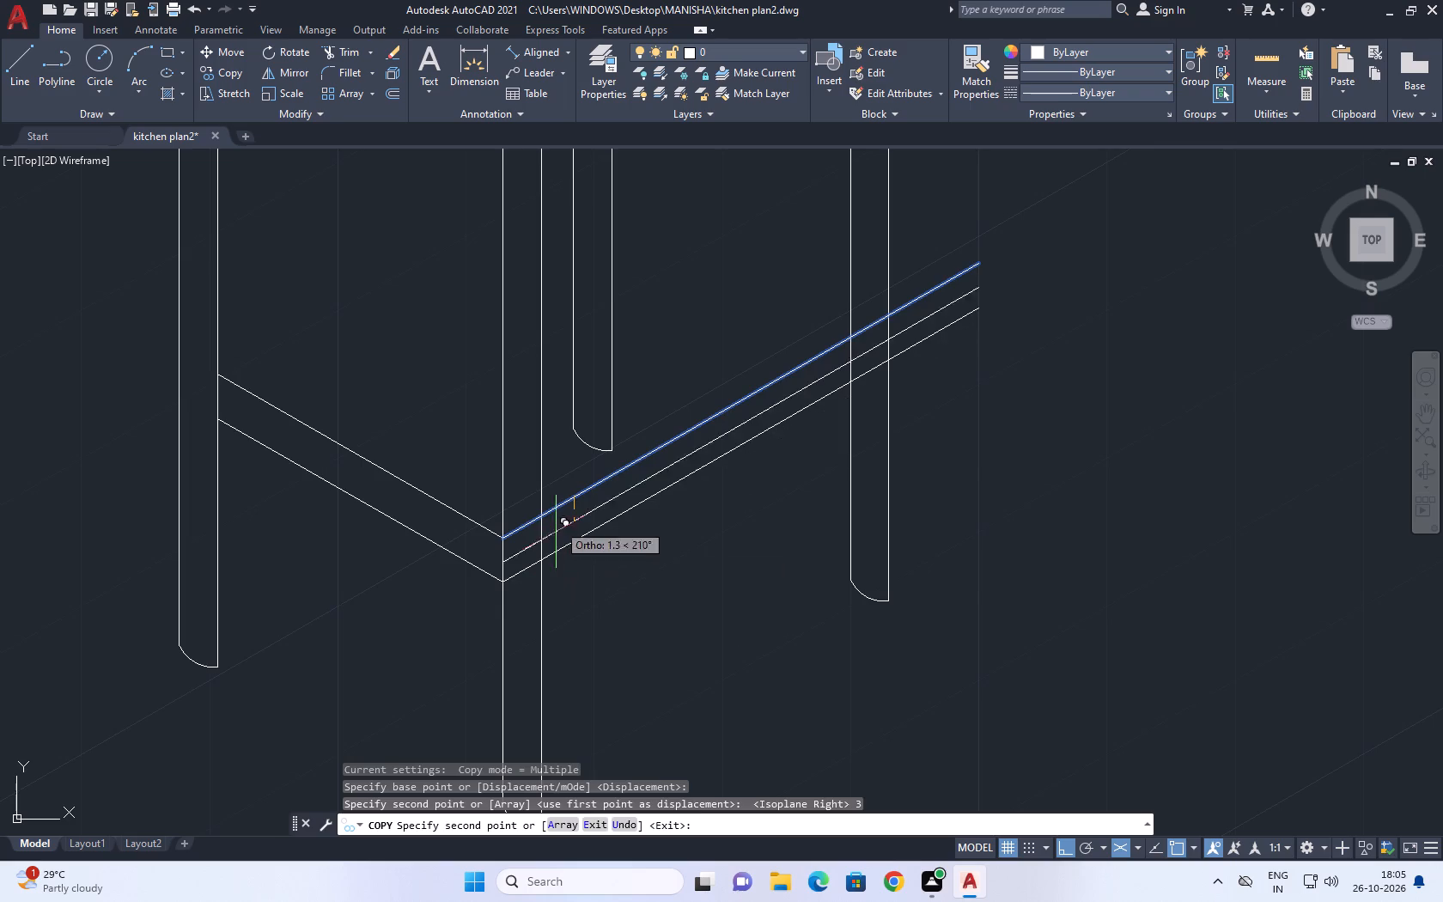
key("Escape")
Trim both lines of the 30° front rail where they cross the right leg and extend beyond it.
middle_click_drag(703, 485, 642, 594)
key("t")
key("r")
left_click(868, 347)
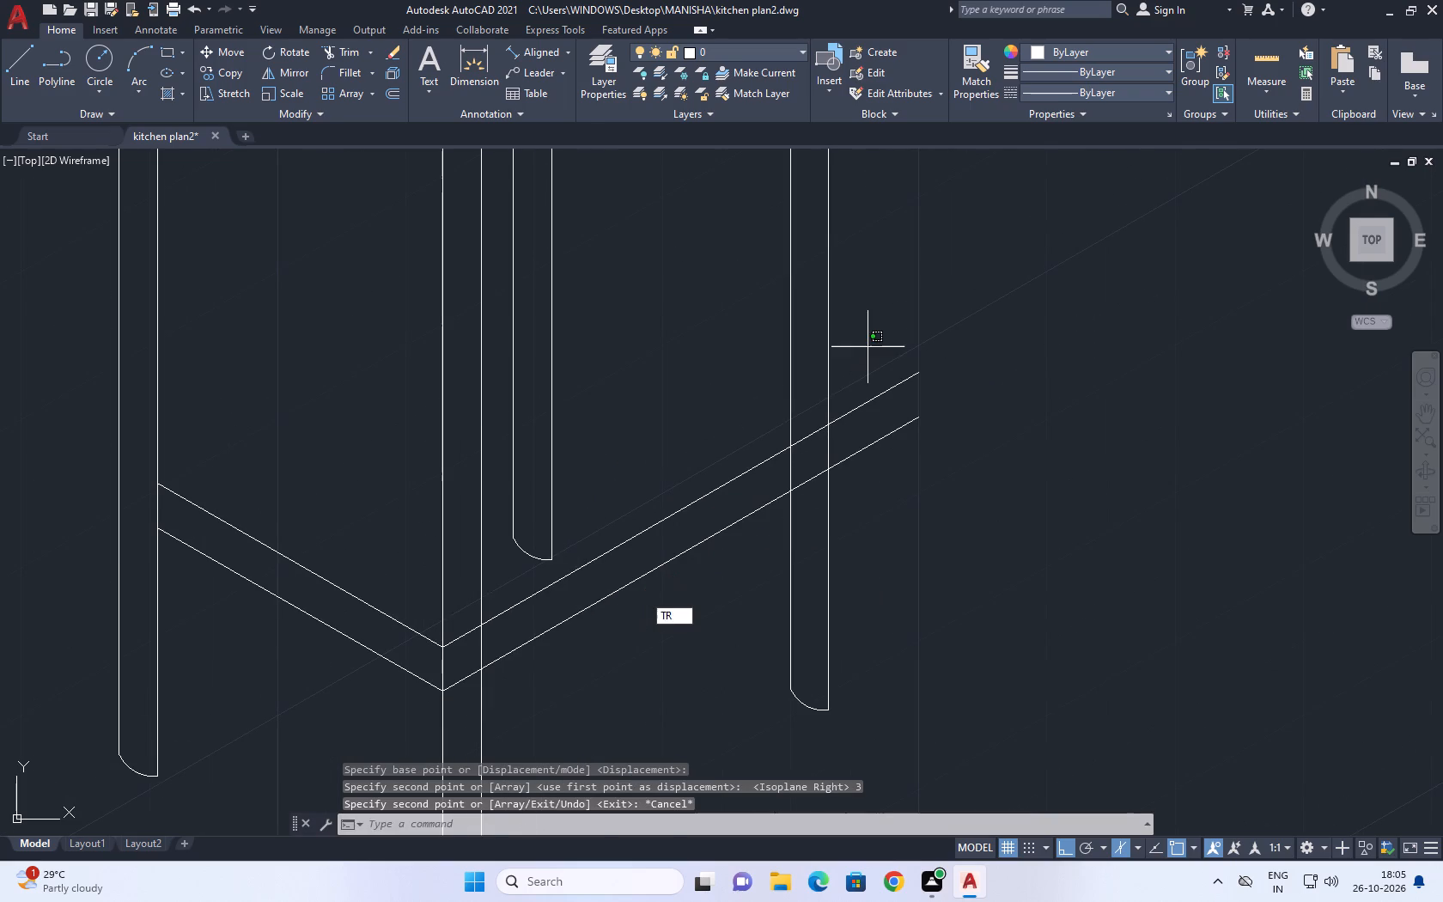
key("space")
key("t")
key("r")
key("space")
left_click(867, 354)
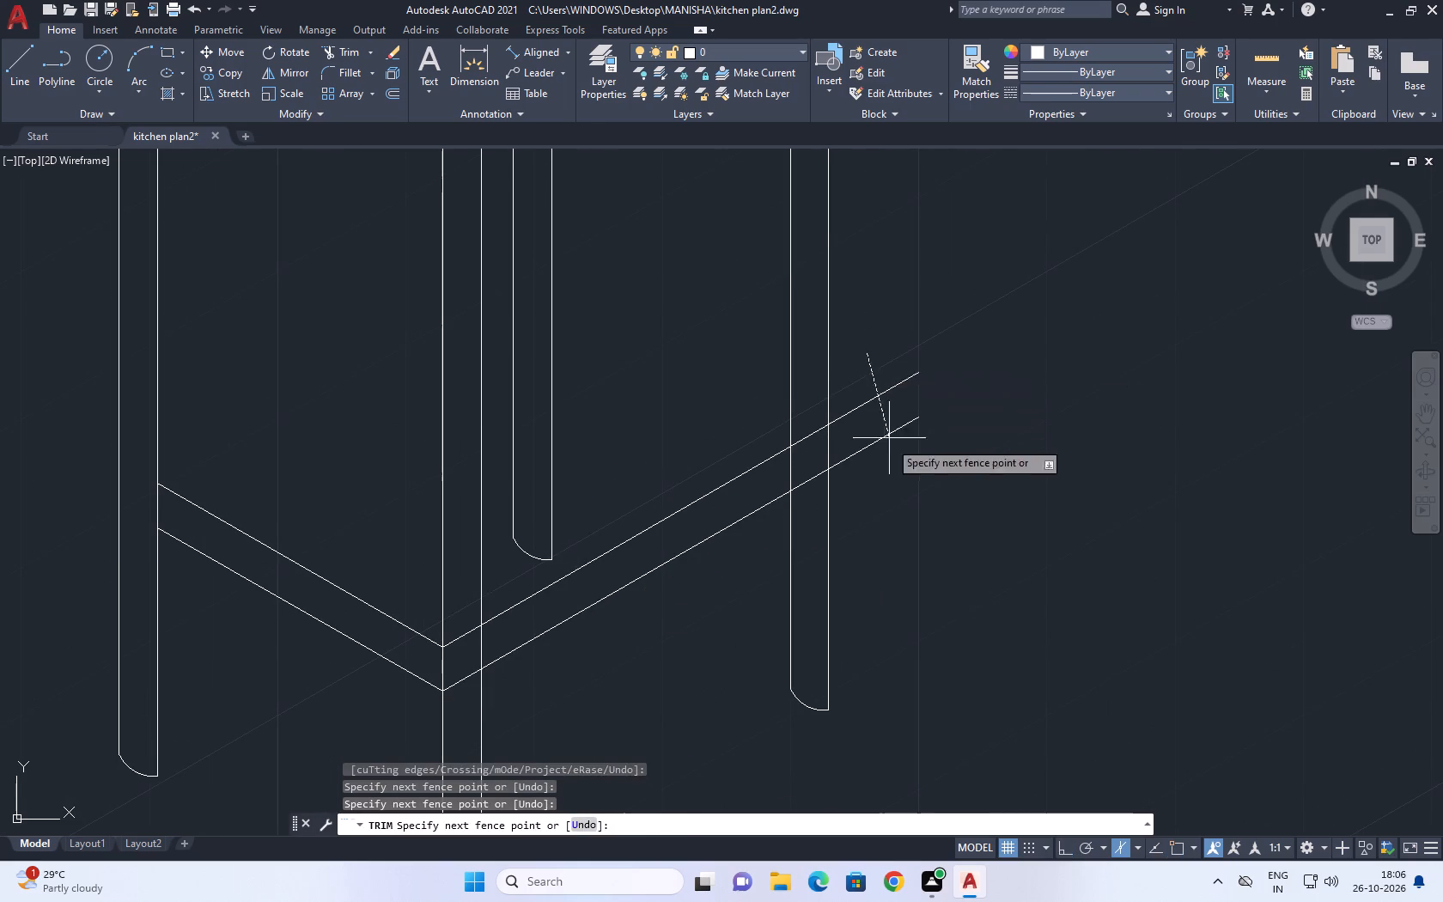
left_click(898, 489)
left_click(809, 427)
left_click(818, 504)
Trim the two 30° rail lines where they cross the front leg.
middle_click_drag(746, 565, 807, 241)
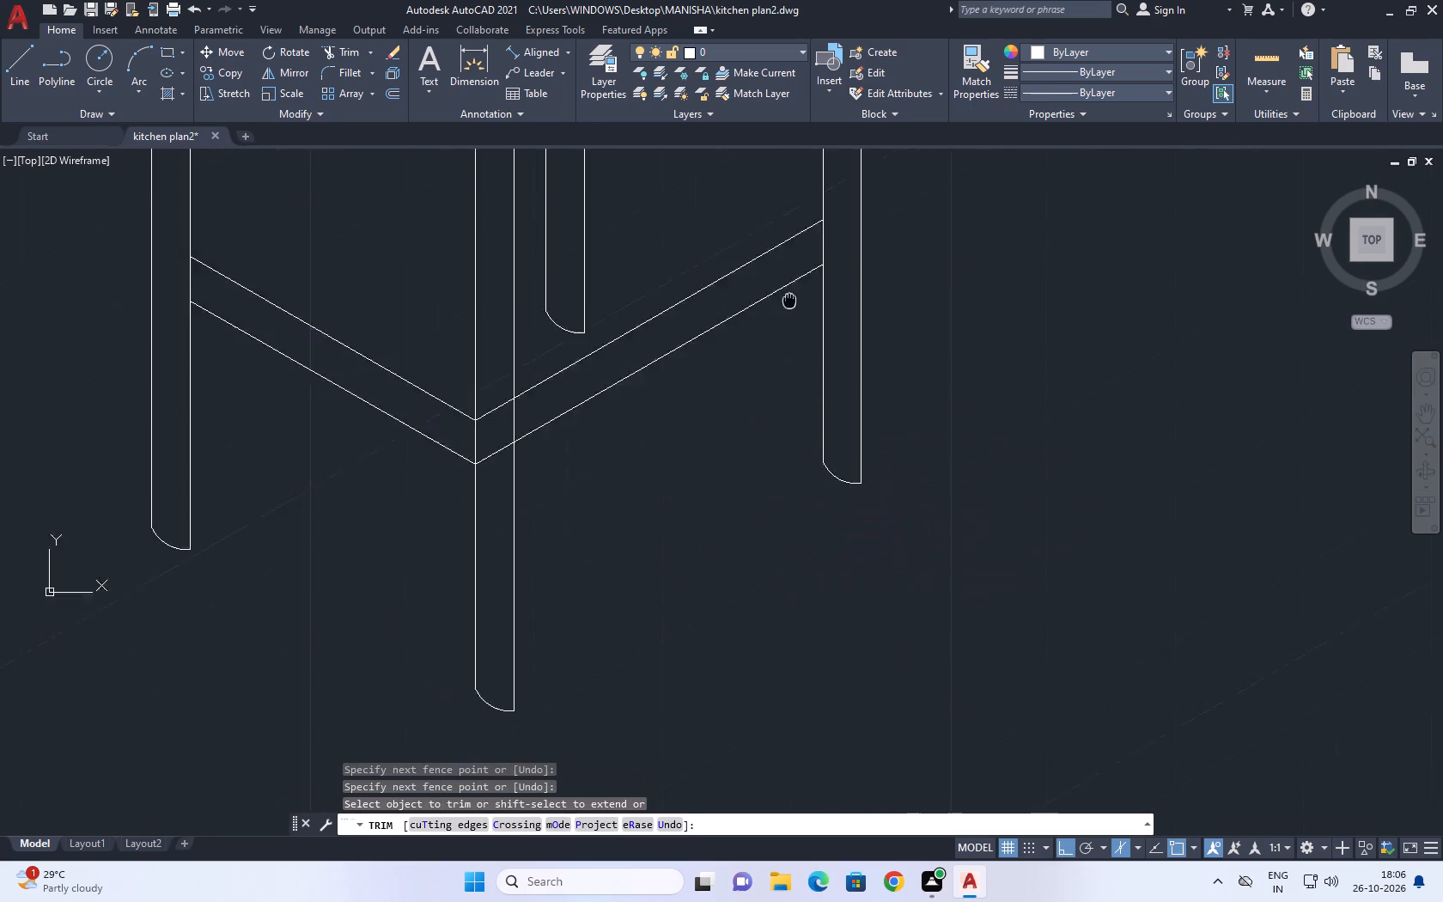
middle_click_drag(807, 241, 813, 225)
left_click(537, 274)
left_click_drag(529, 375, 533, 386)
scroll(728, 379, "down", 4)
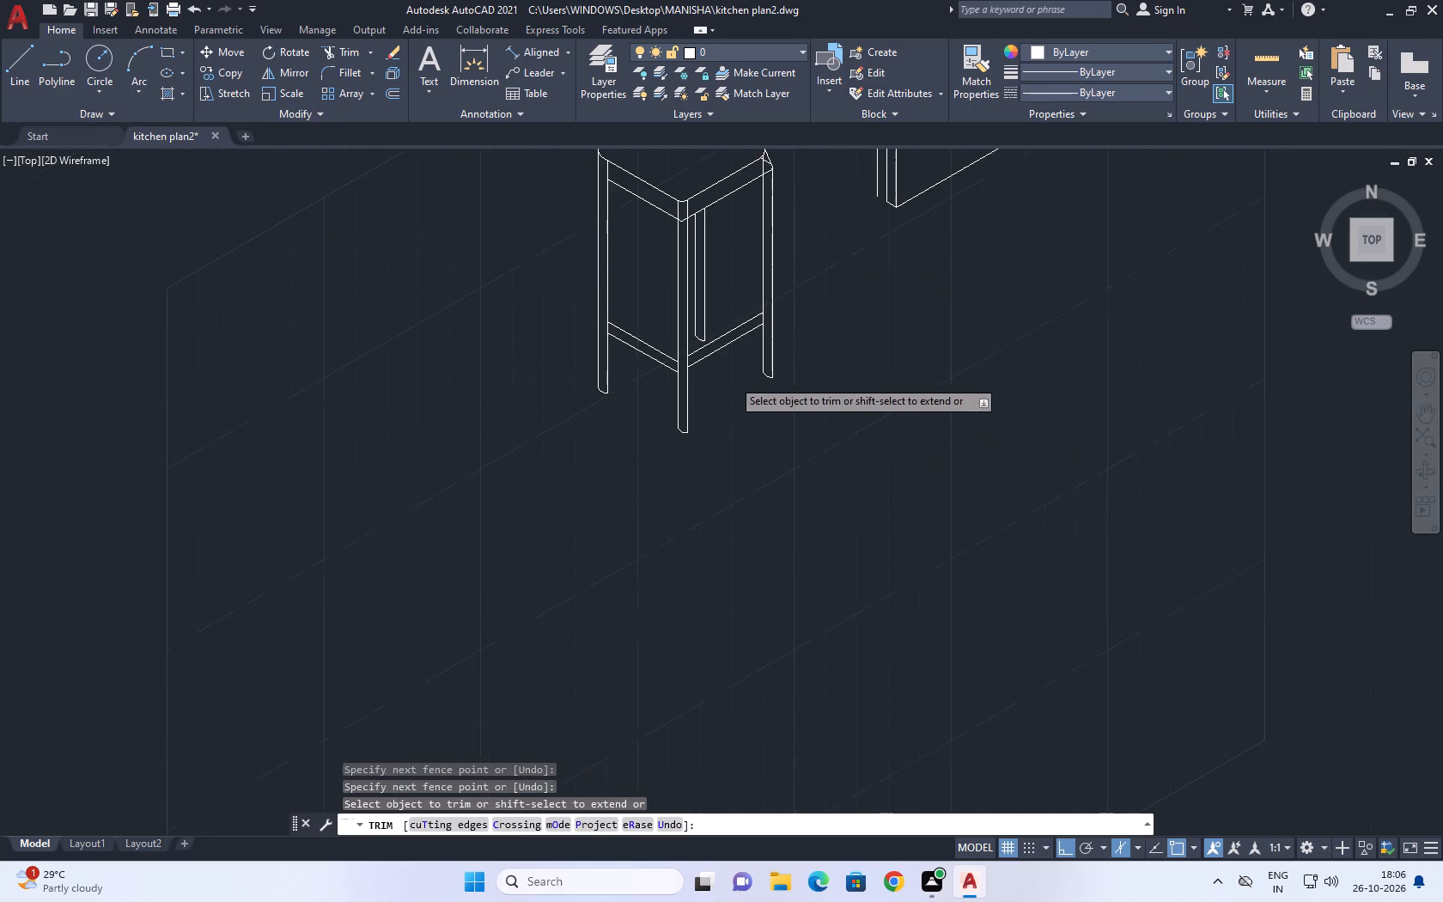
middle_click_drag(801, 309, 805, 366)
key("Escape")
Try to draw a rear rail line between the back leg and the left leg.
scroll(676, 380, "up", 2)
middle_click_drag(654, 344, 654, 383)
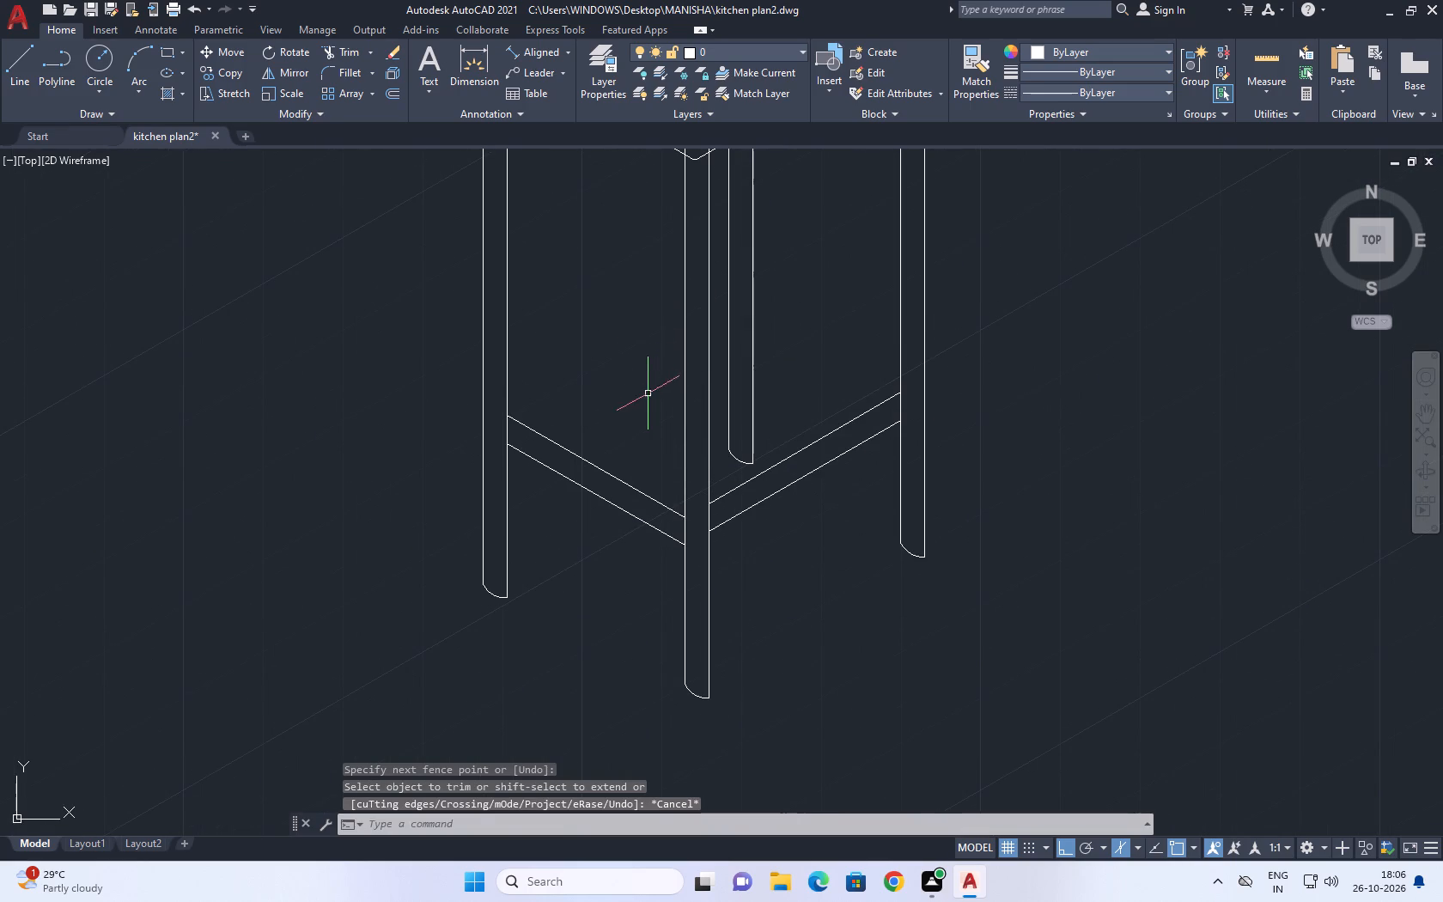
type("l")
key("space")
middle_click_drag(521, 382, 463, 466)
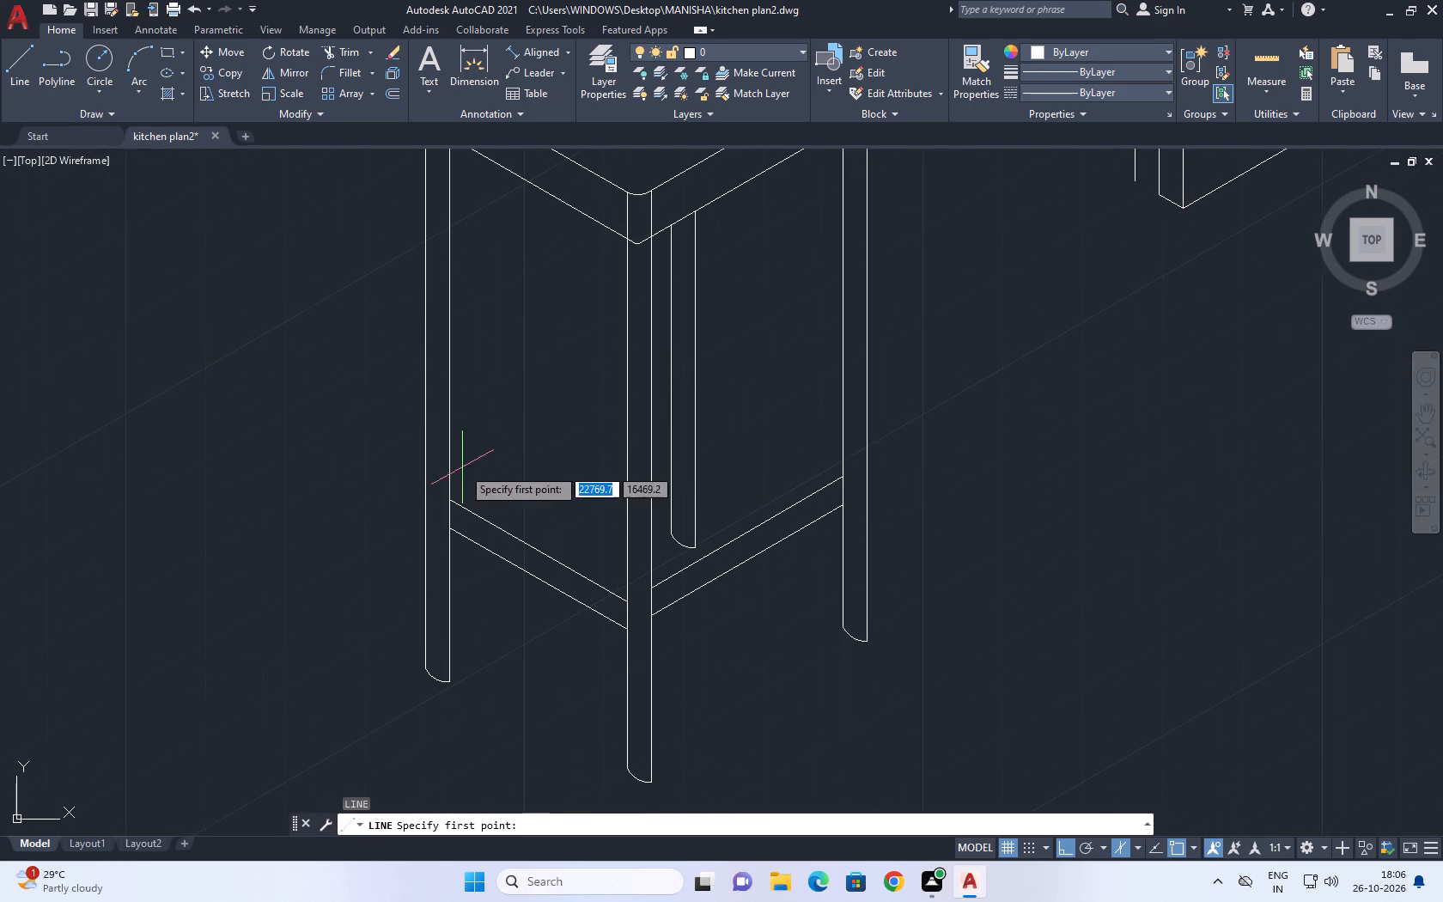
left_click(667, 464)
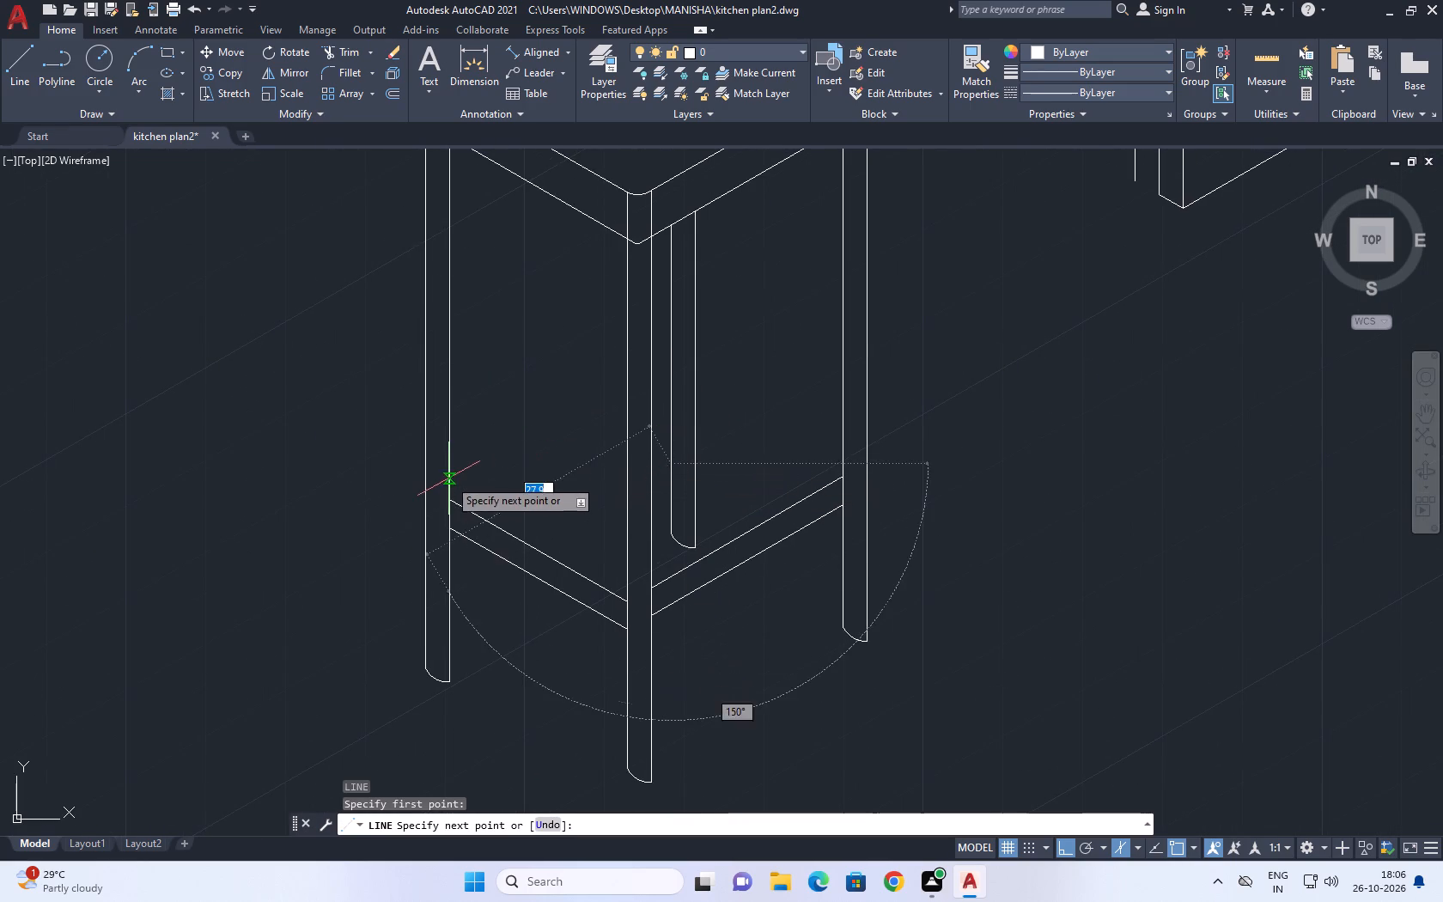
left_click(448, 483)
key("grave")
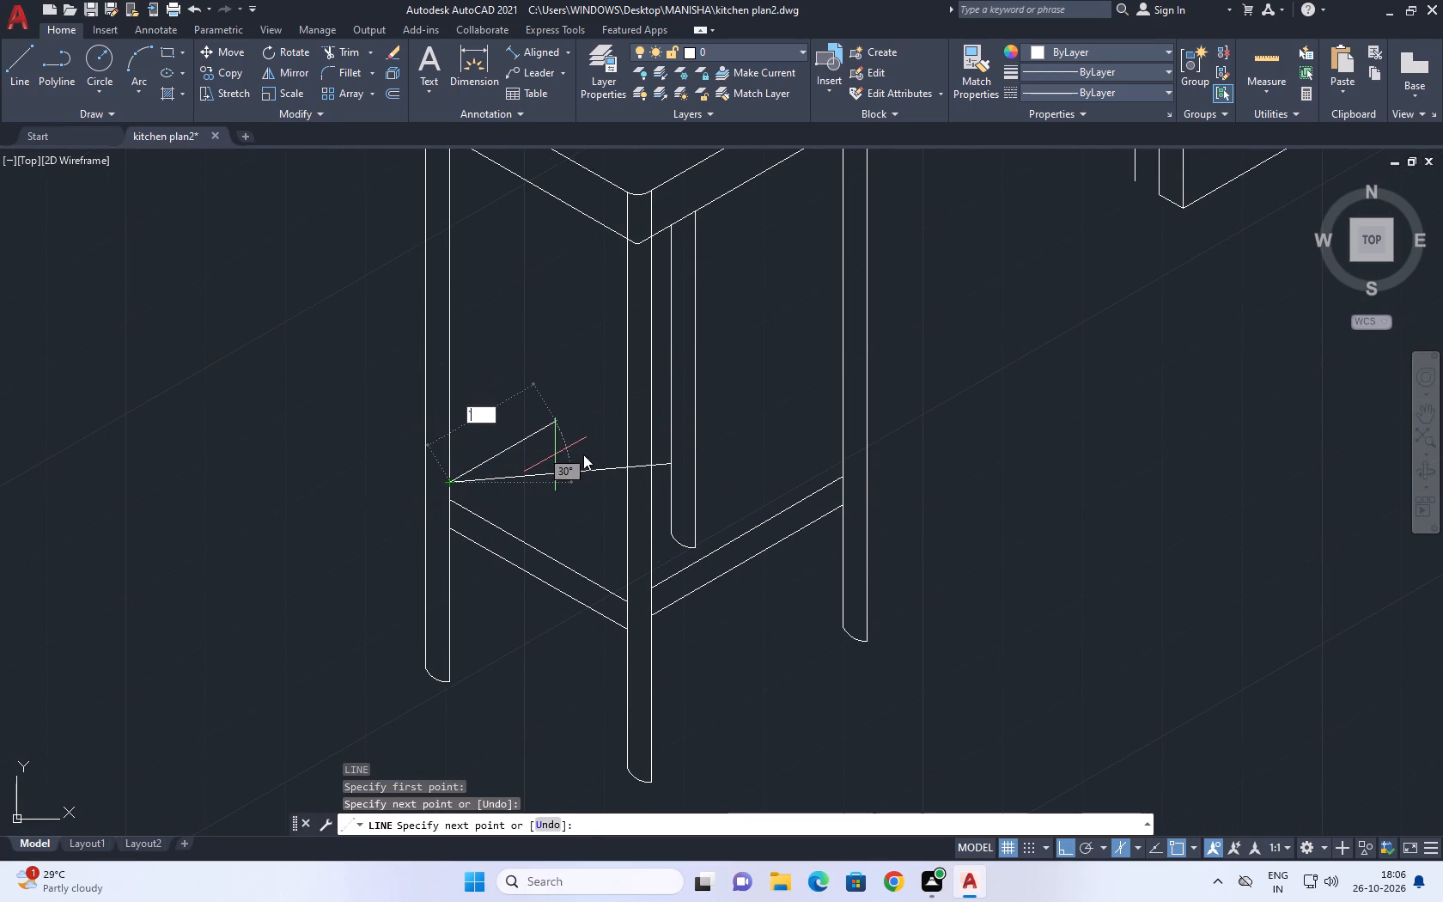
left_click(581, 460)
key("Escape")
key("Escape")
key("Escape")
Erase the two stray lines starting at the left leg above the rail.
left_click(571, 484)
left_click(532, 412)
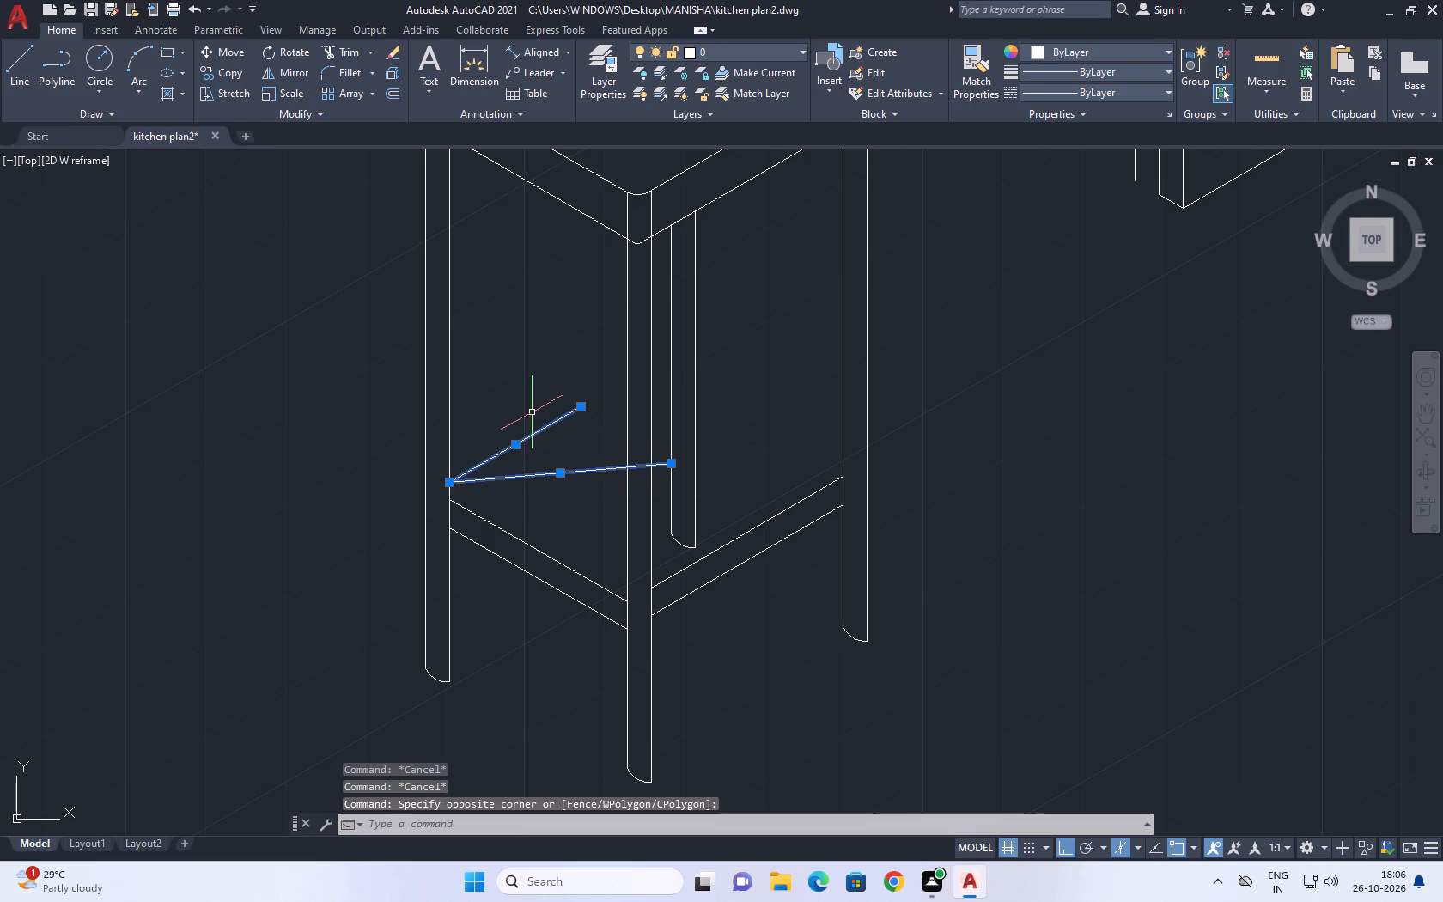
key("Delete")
Draw a 150° line about 18.6 units long from the upper rail line's end at the right leg to the back leg, using the left isoplane.
middle_click_drag(689, 439, 642, 508)
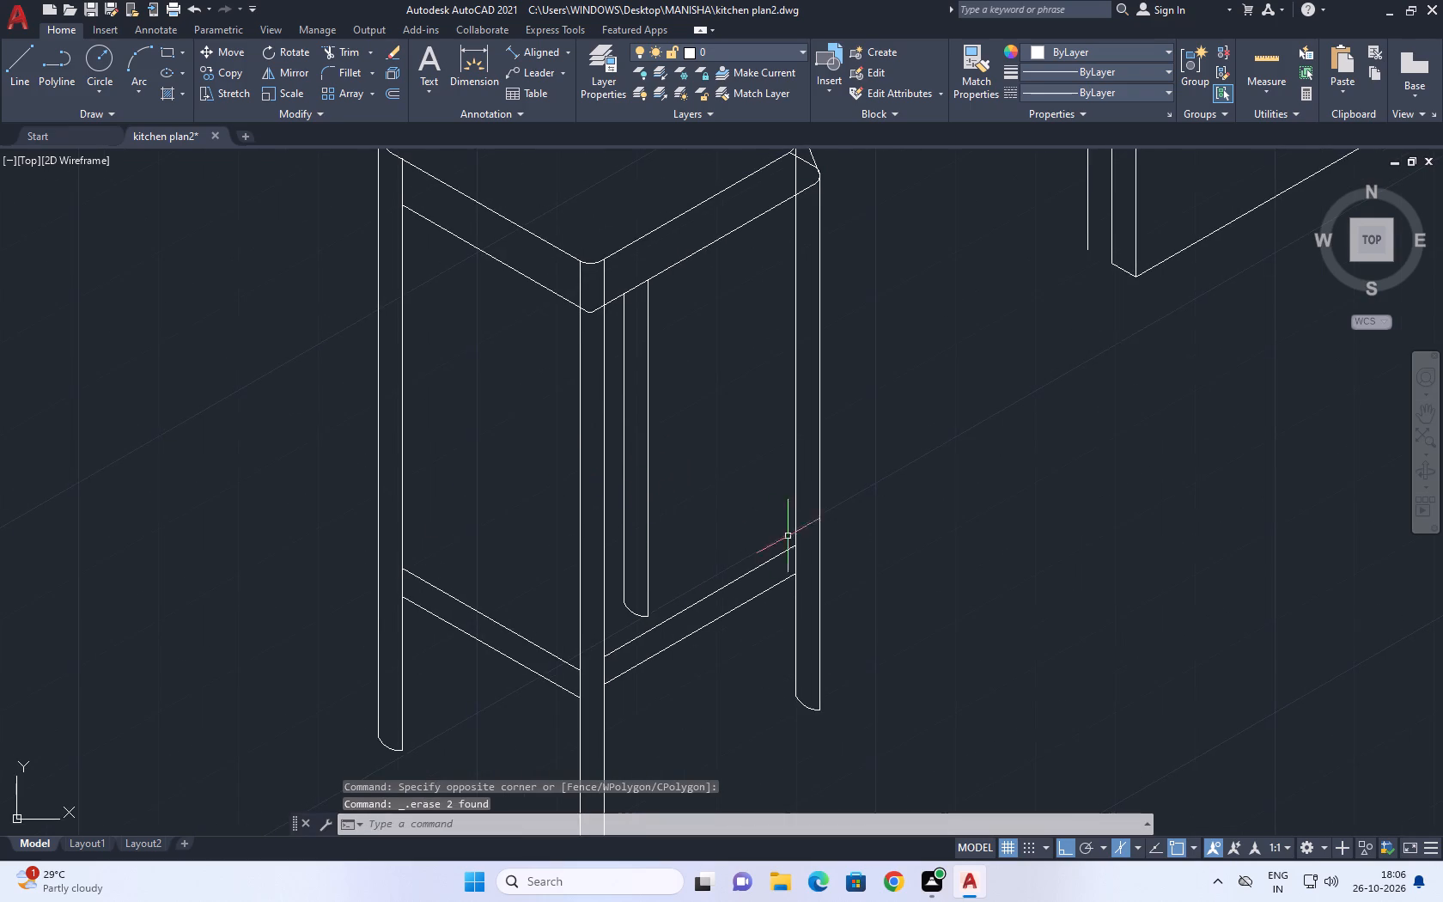
middle_click_drag(788, 562, 765, 609)
key("l")
key("space")
left_click_drag(769, 594, 755, 585)
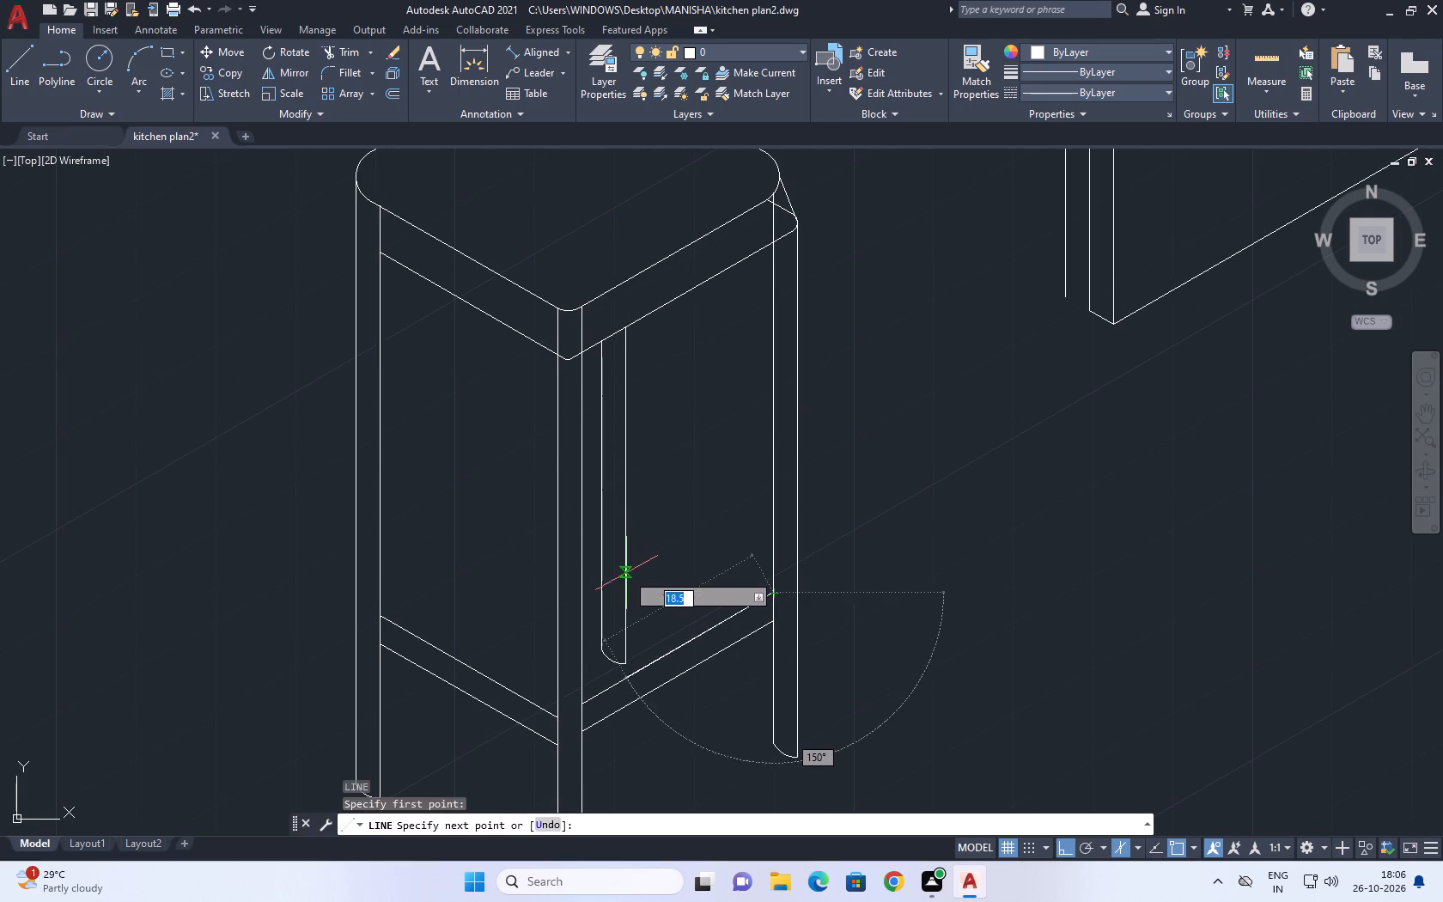
key("F5")
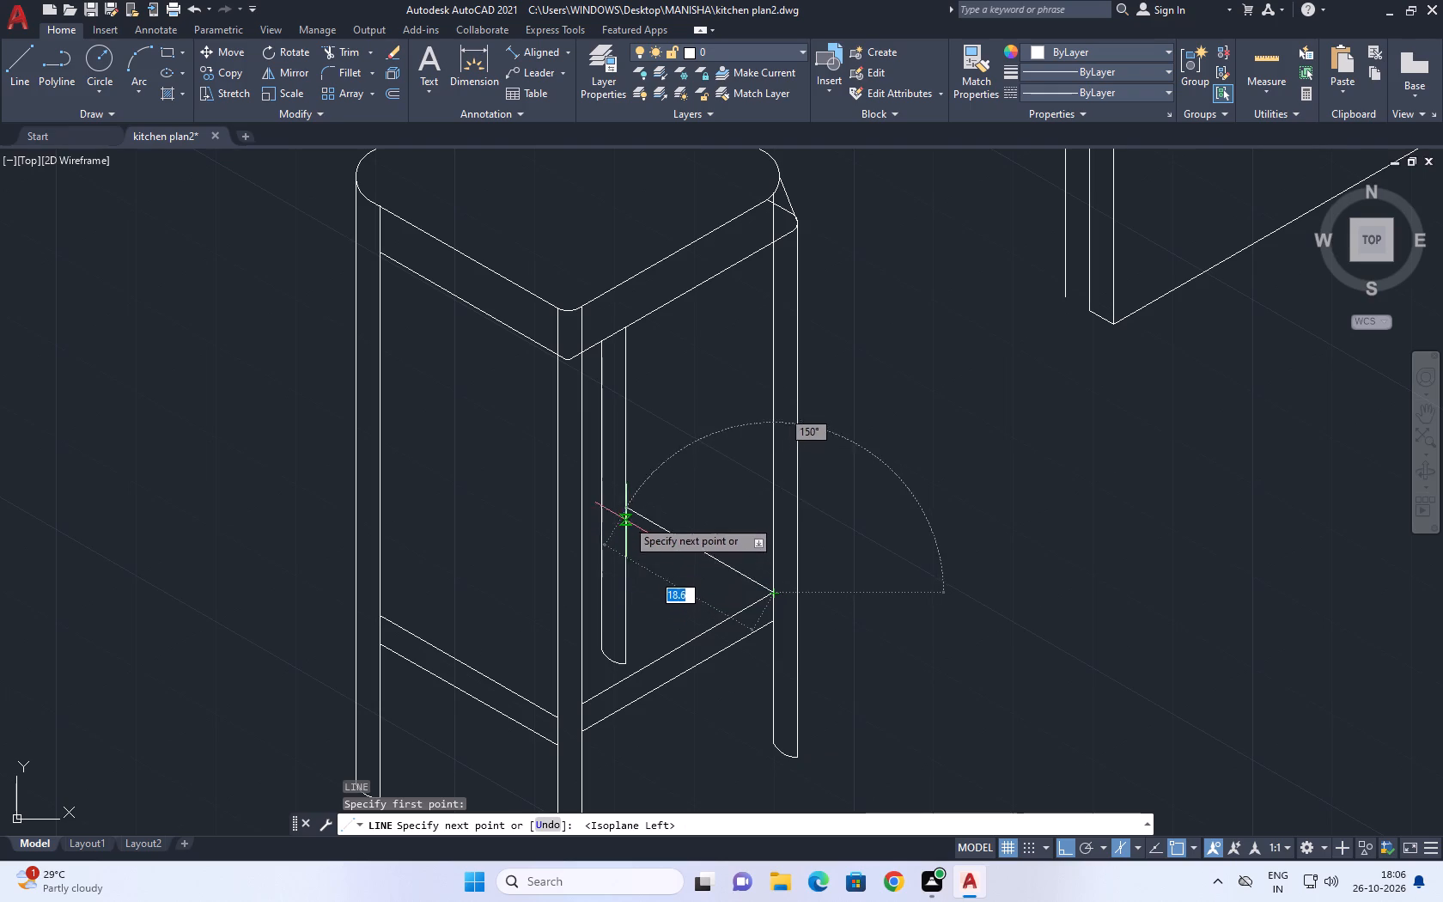
left_click(629, 507)
key("Escape")
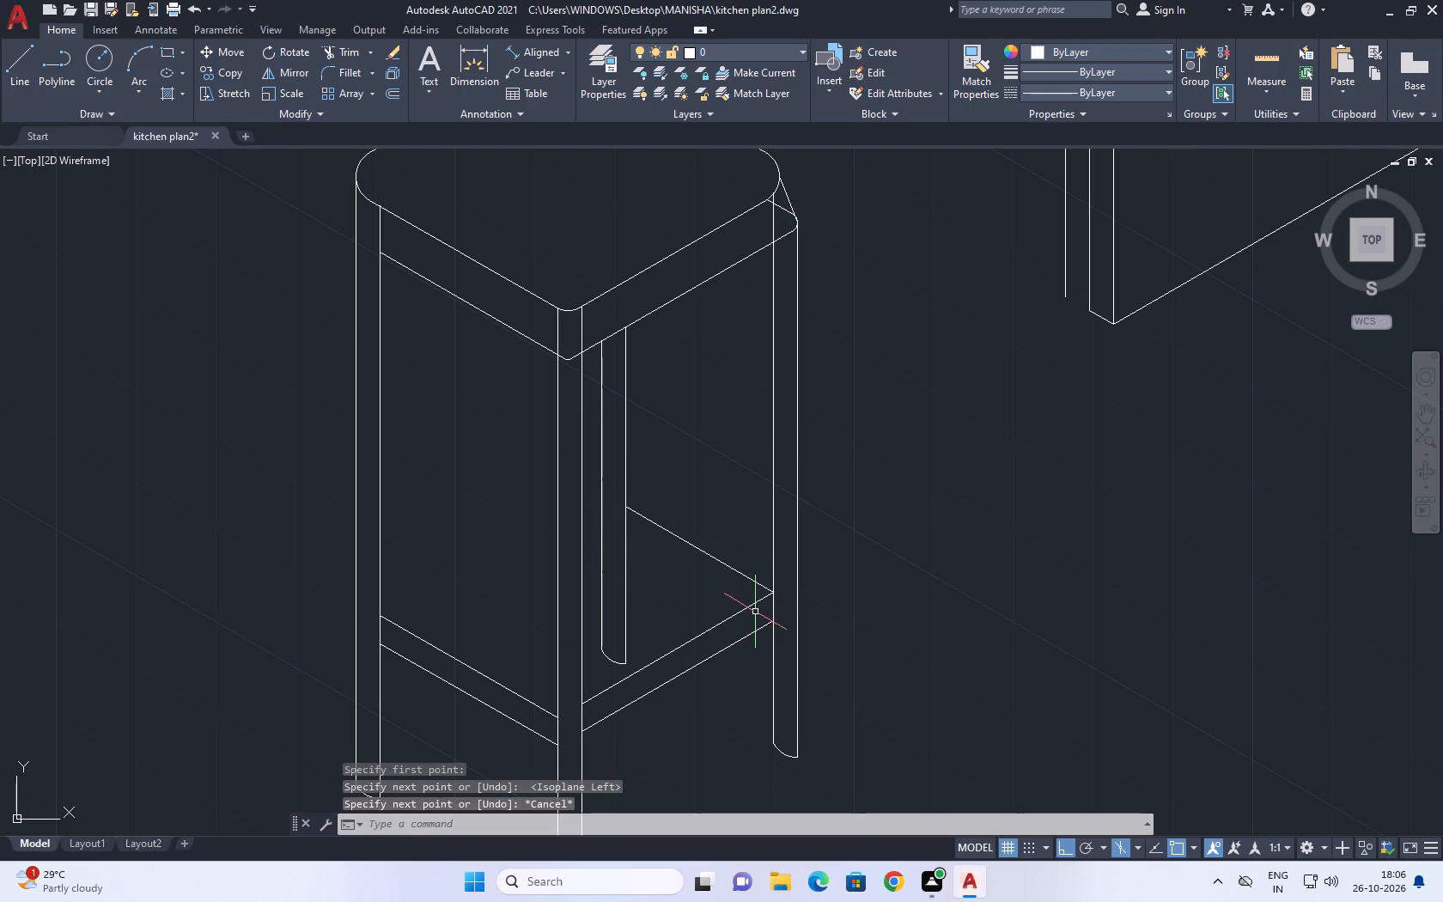
Draw a parallel 150° line from the lower rail line's end at the right leg to the back leg's near edge.
type("l")
key("space")
left_click(774, 625)
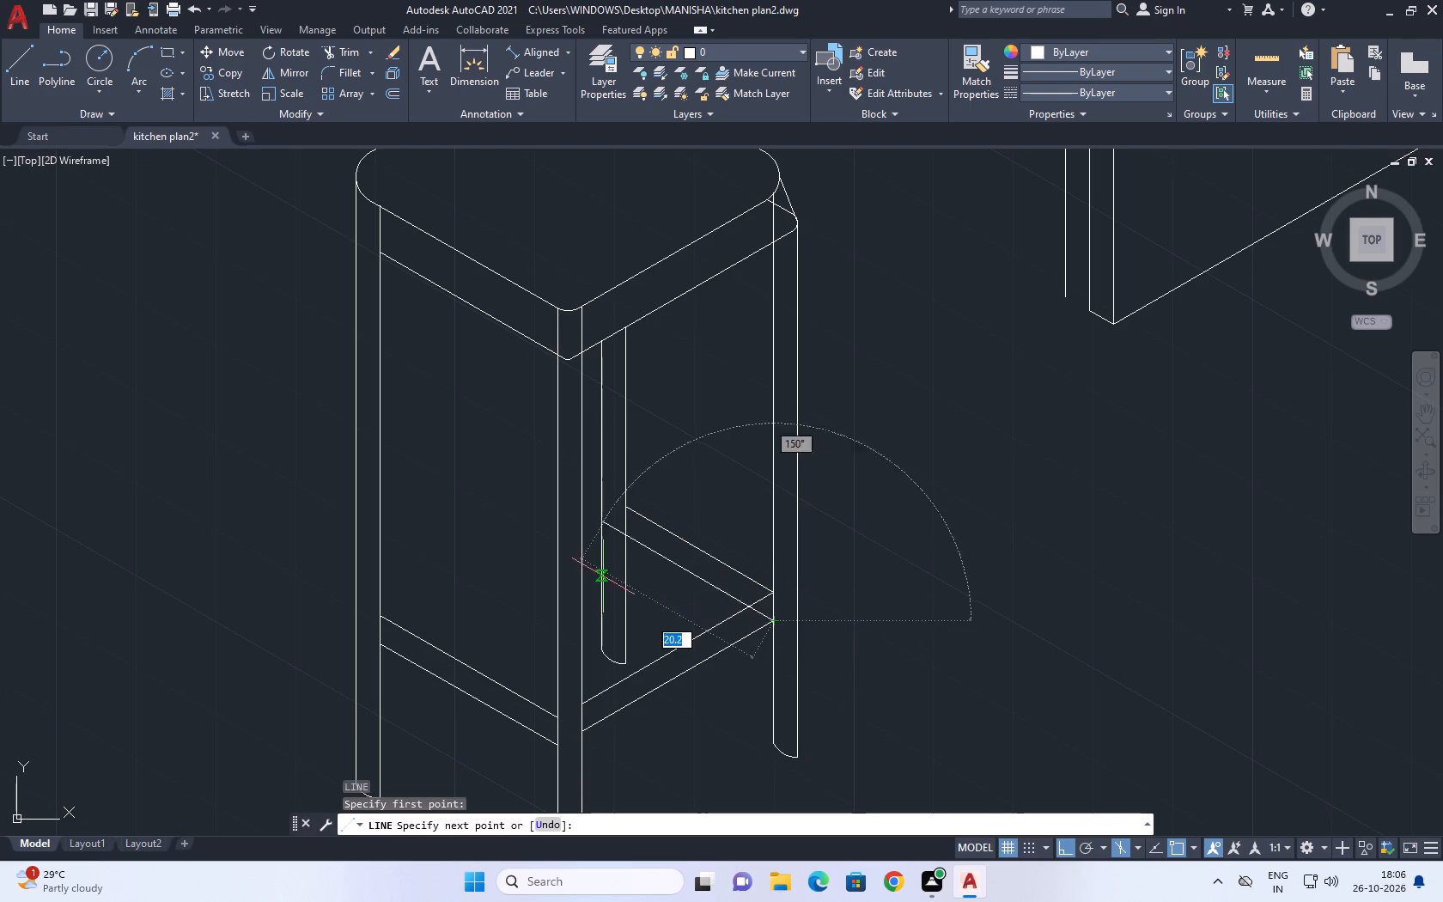
left_click(622, 535)
key("Escape")
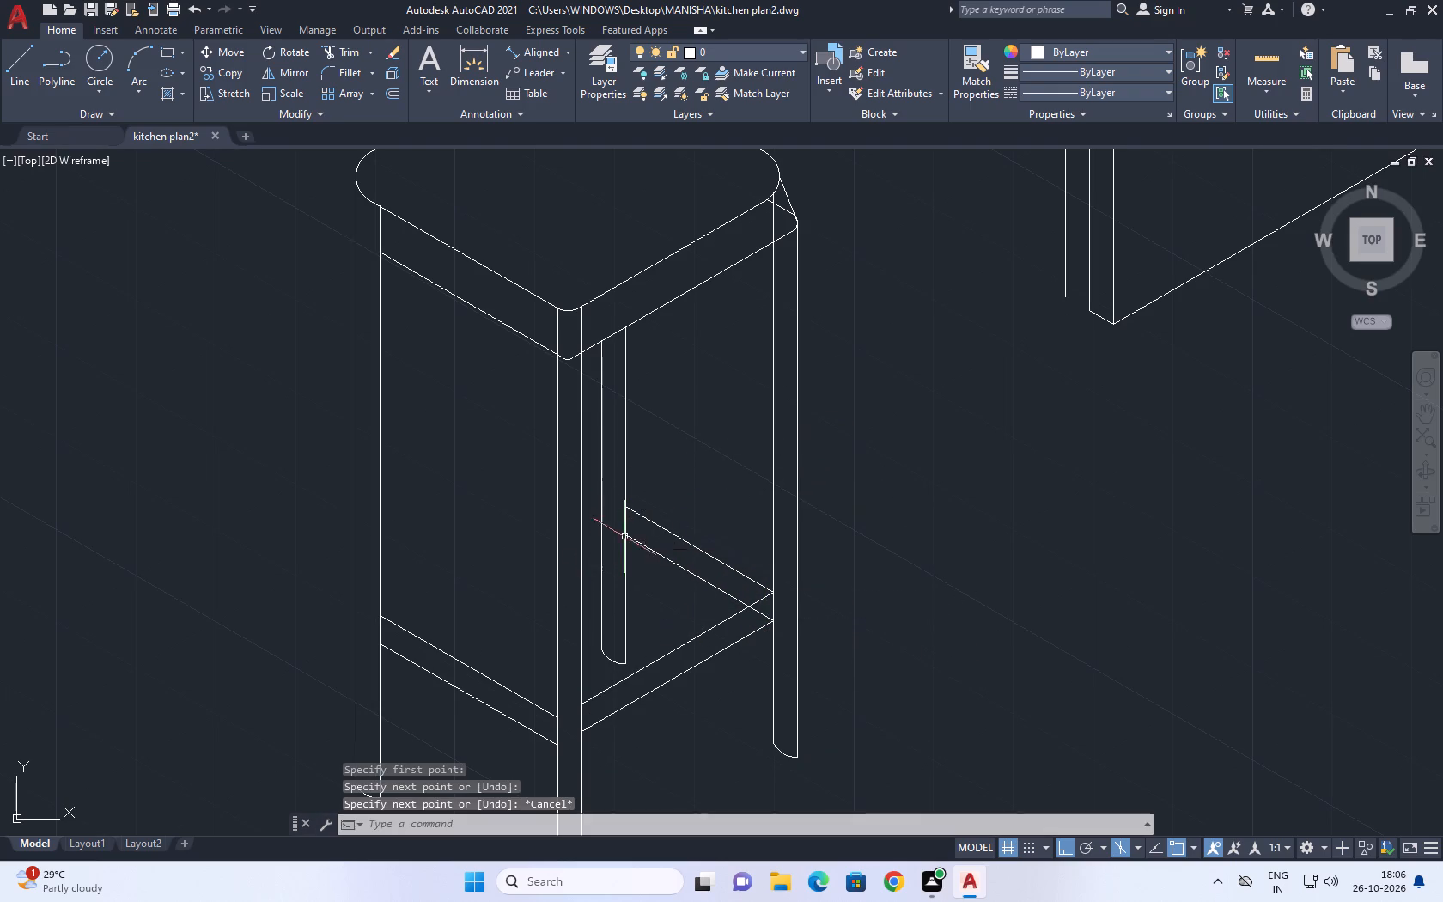
Examine where the new rail lines meet at the right leg and how they fit the stool.
middle_click(752, 595)
scroll(754, 596, "down", 2)
middle_click_drag(781, 603, 781, 613)
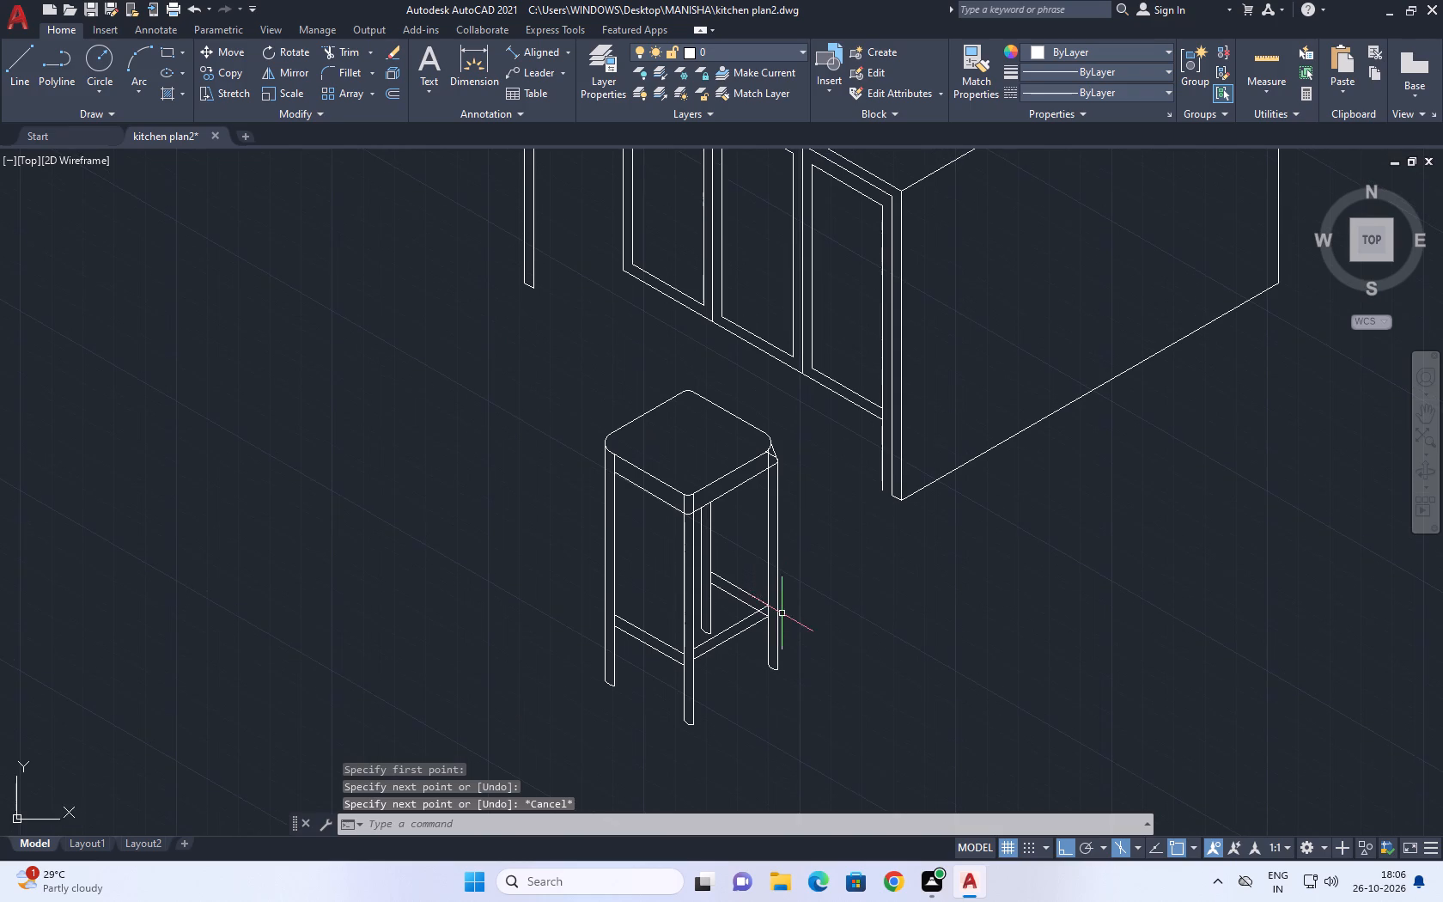
scroll(775, 610, "up", 5)
scroll(774, 603, "down", 1)
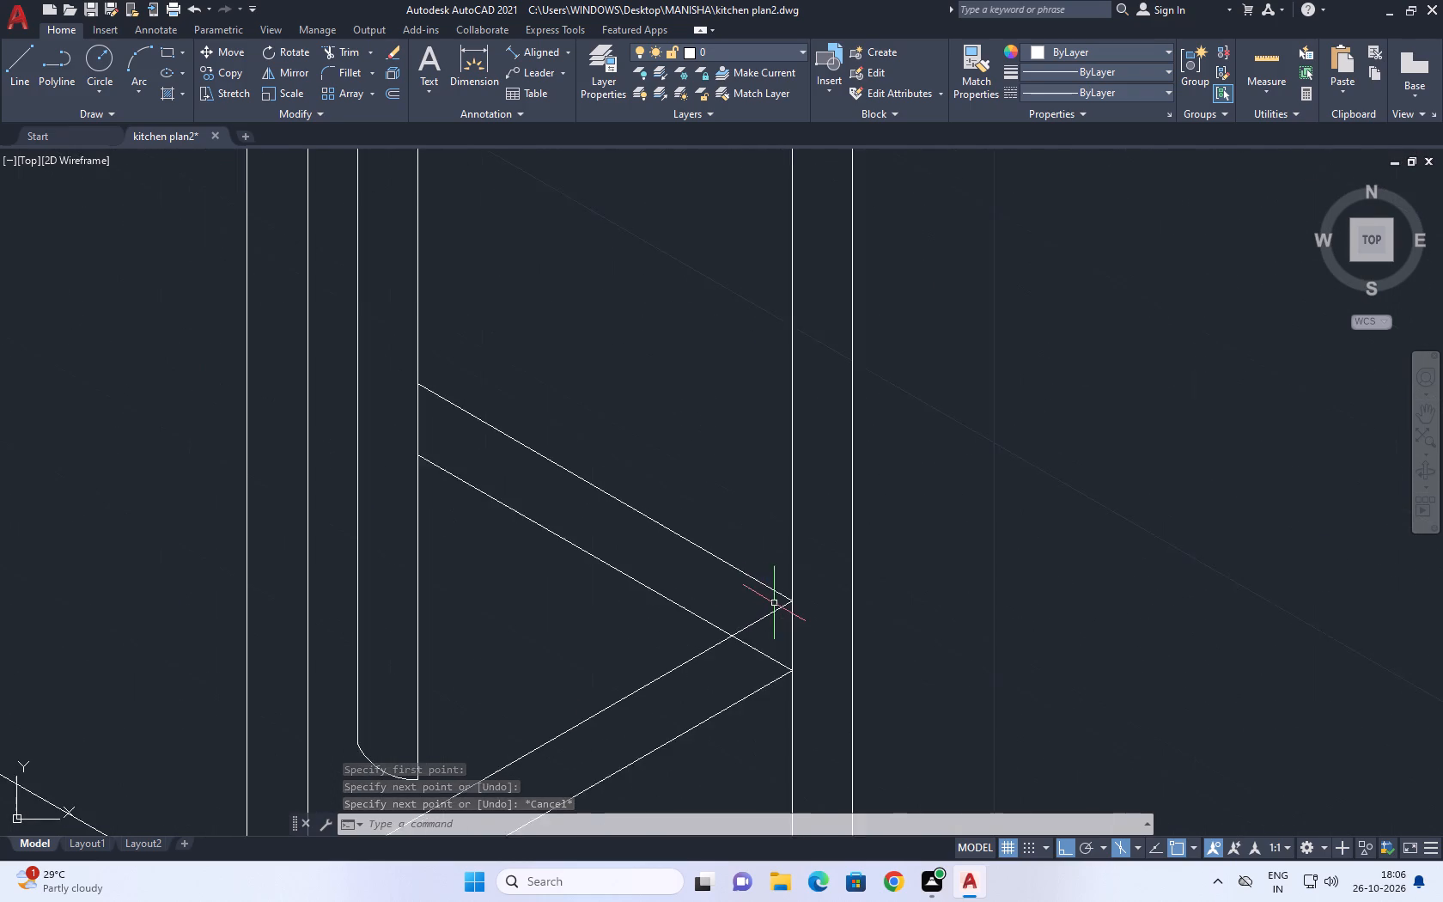
scroll(774, 603, "down", 1)
scroll(708, 600, "up", 1)
middle_click_drag(706, 600, 775, 623)
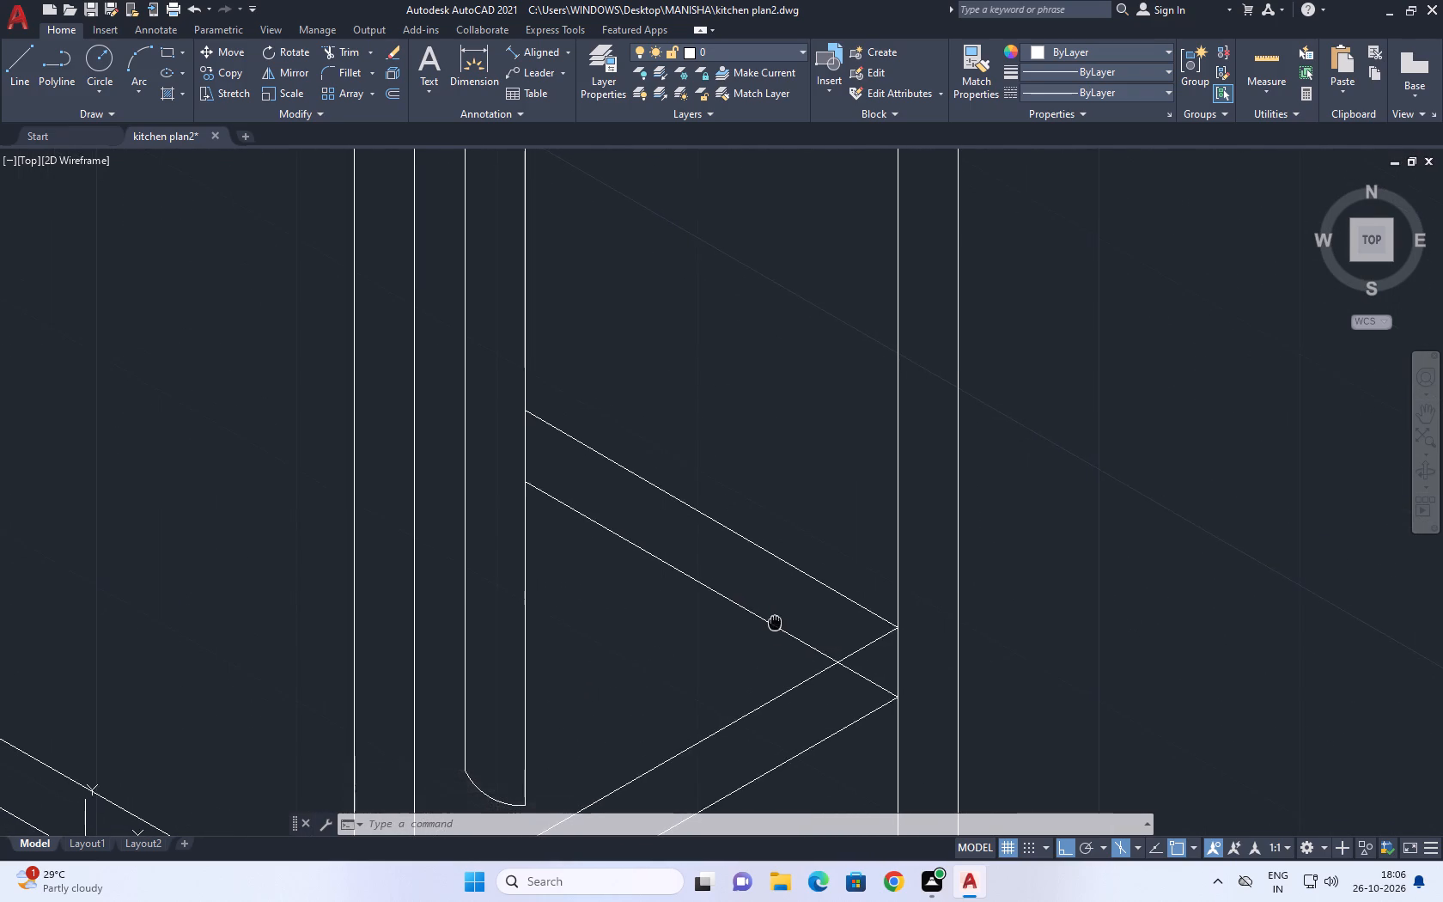
middle_click_drag(775, 623, 774, 599)
scroll(880, 624, "down", 3)
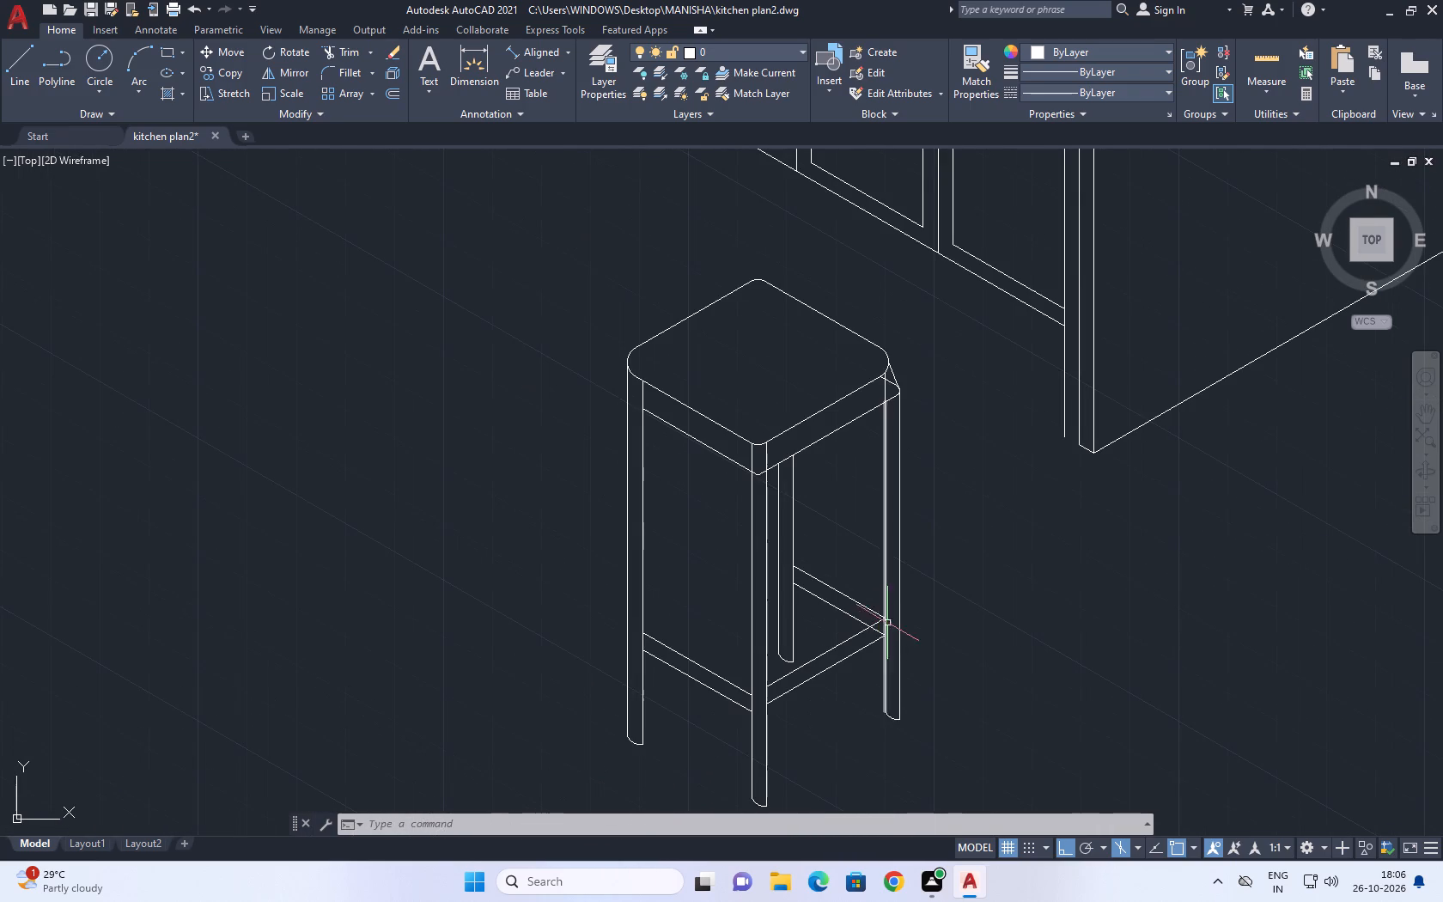
middle_click_drag(864, 644, 813, 631)
scroll(813, 630, "down", 2)
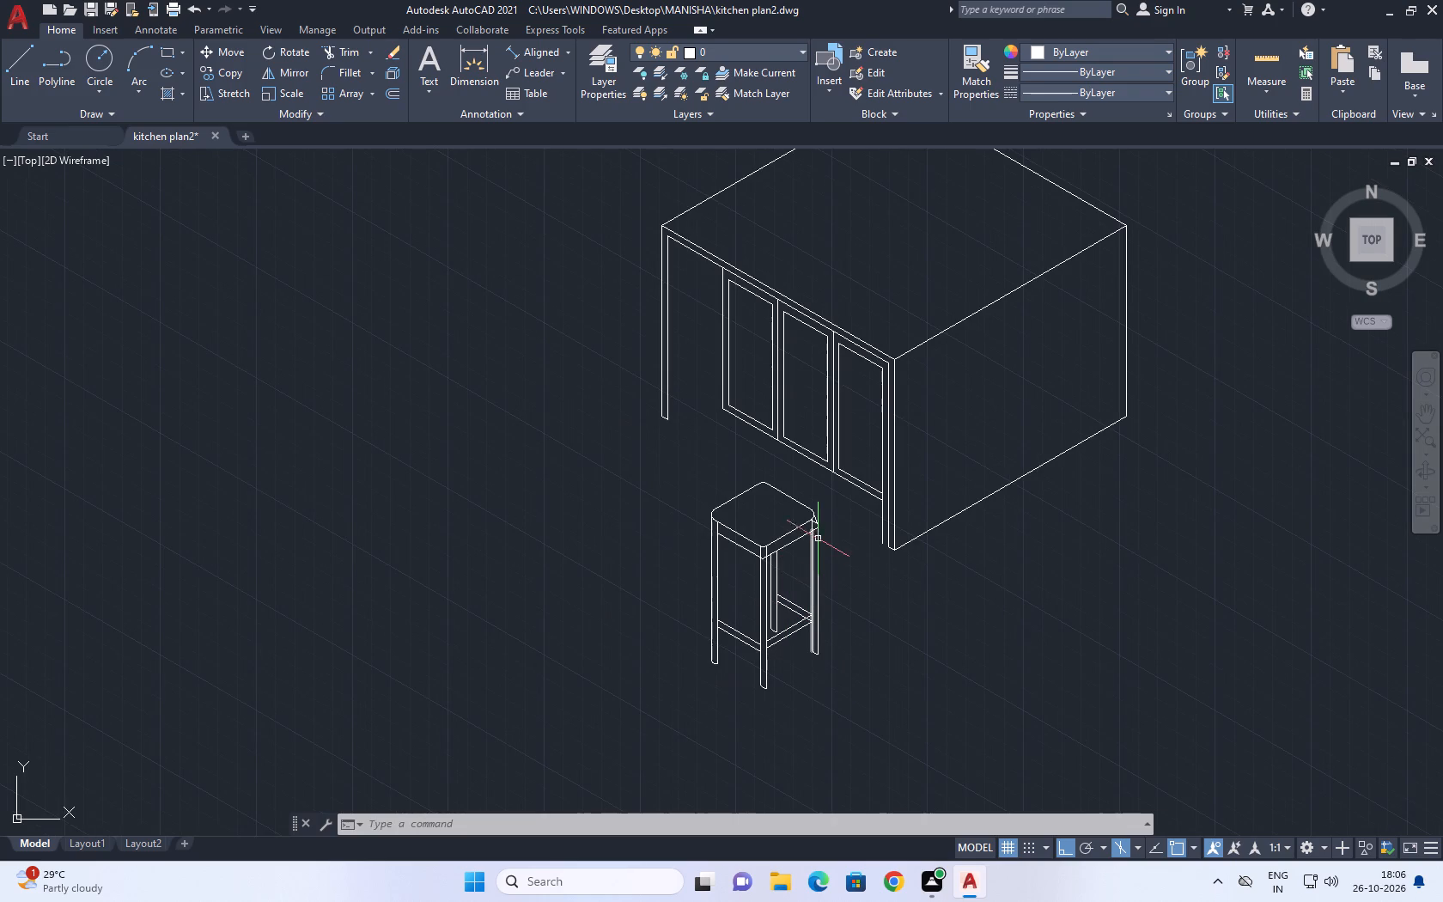
Draw a 30° line about 22.7 units long from the upper rail line's end at the left leg to the front leg's edge, using the top isoplane.
type("l")
key("space")
scroll(721, 641, "up", 3)
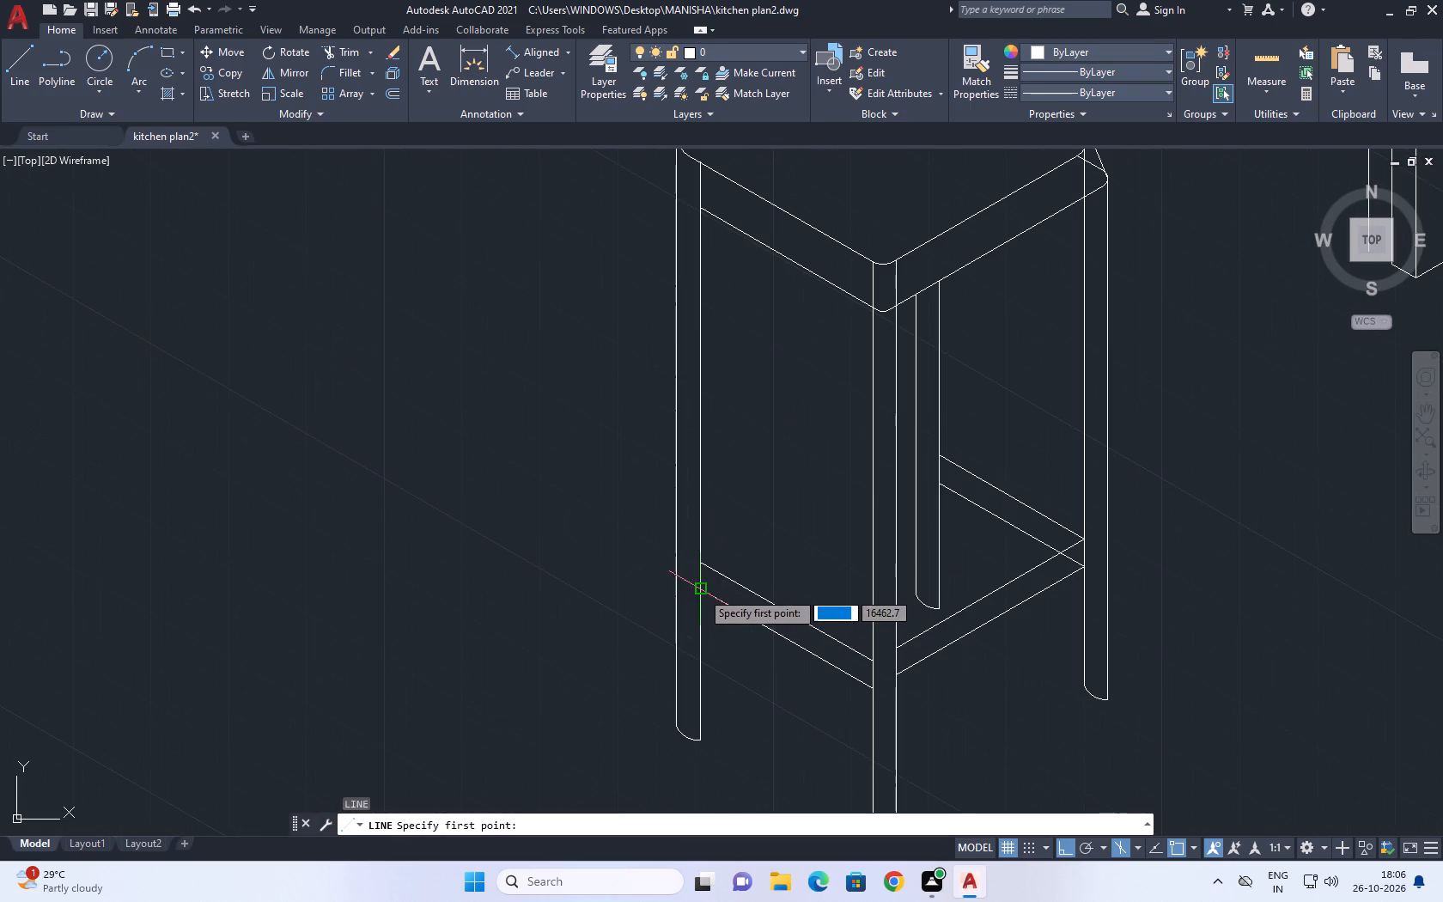
left_click(703, 563)
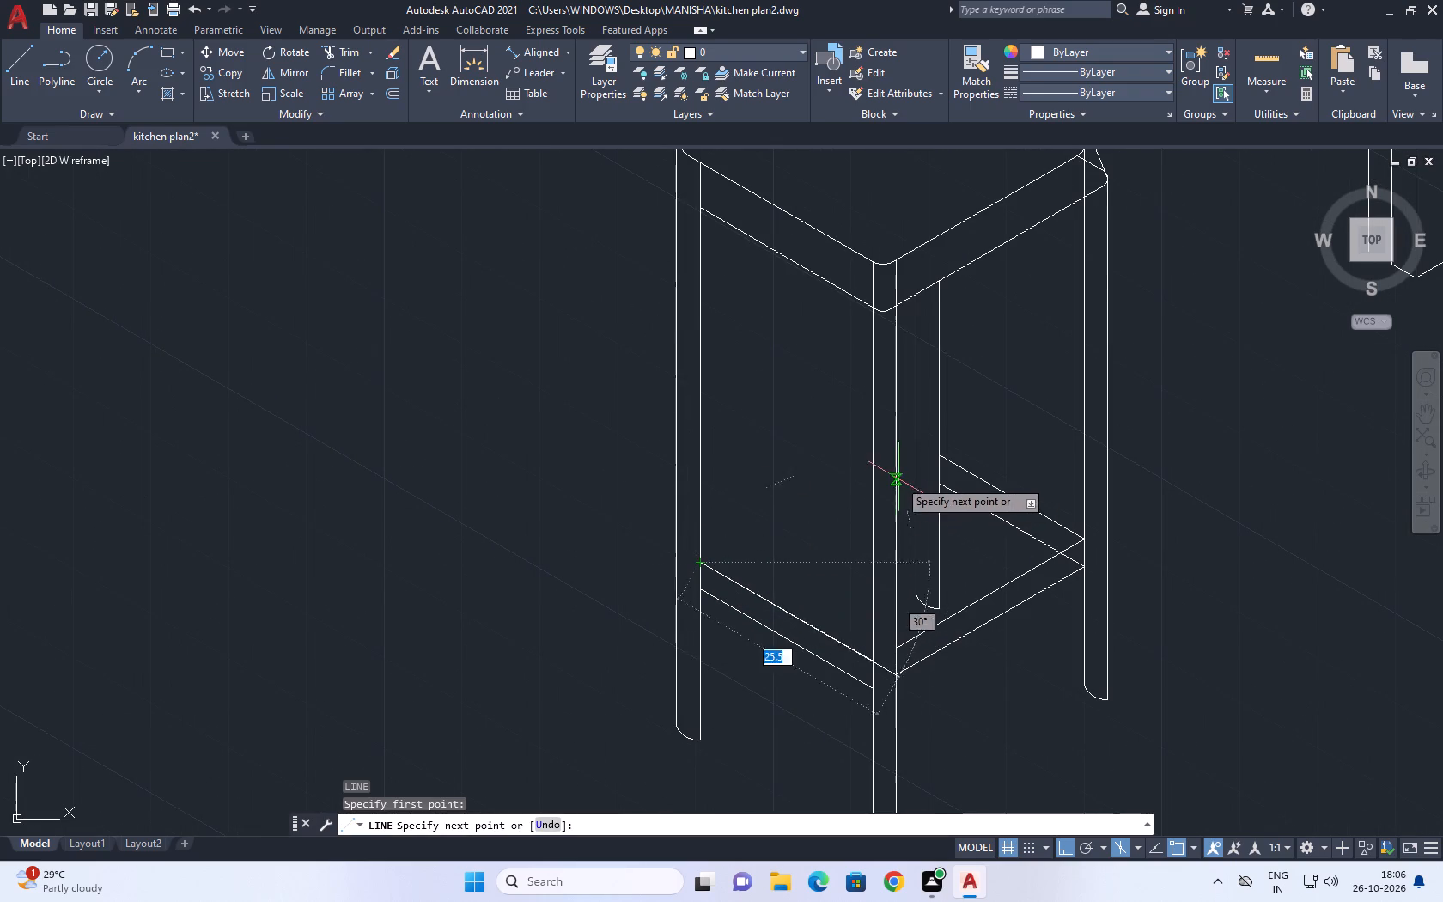
middle_click_drag(893, 478, 915, 634)
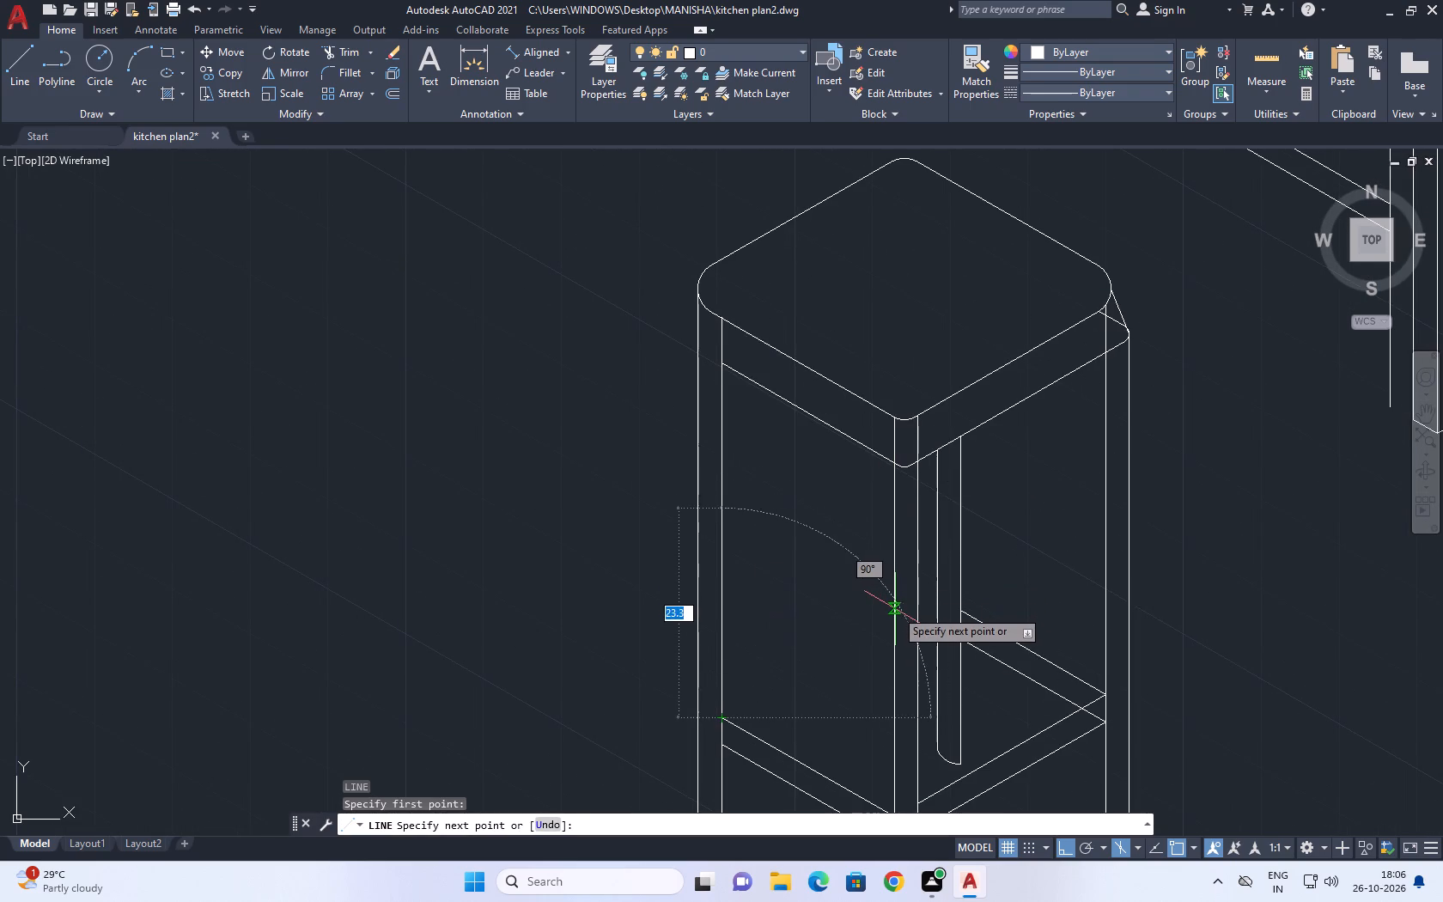
key("F5")
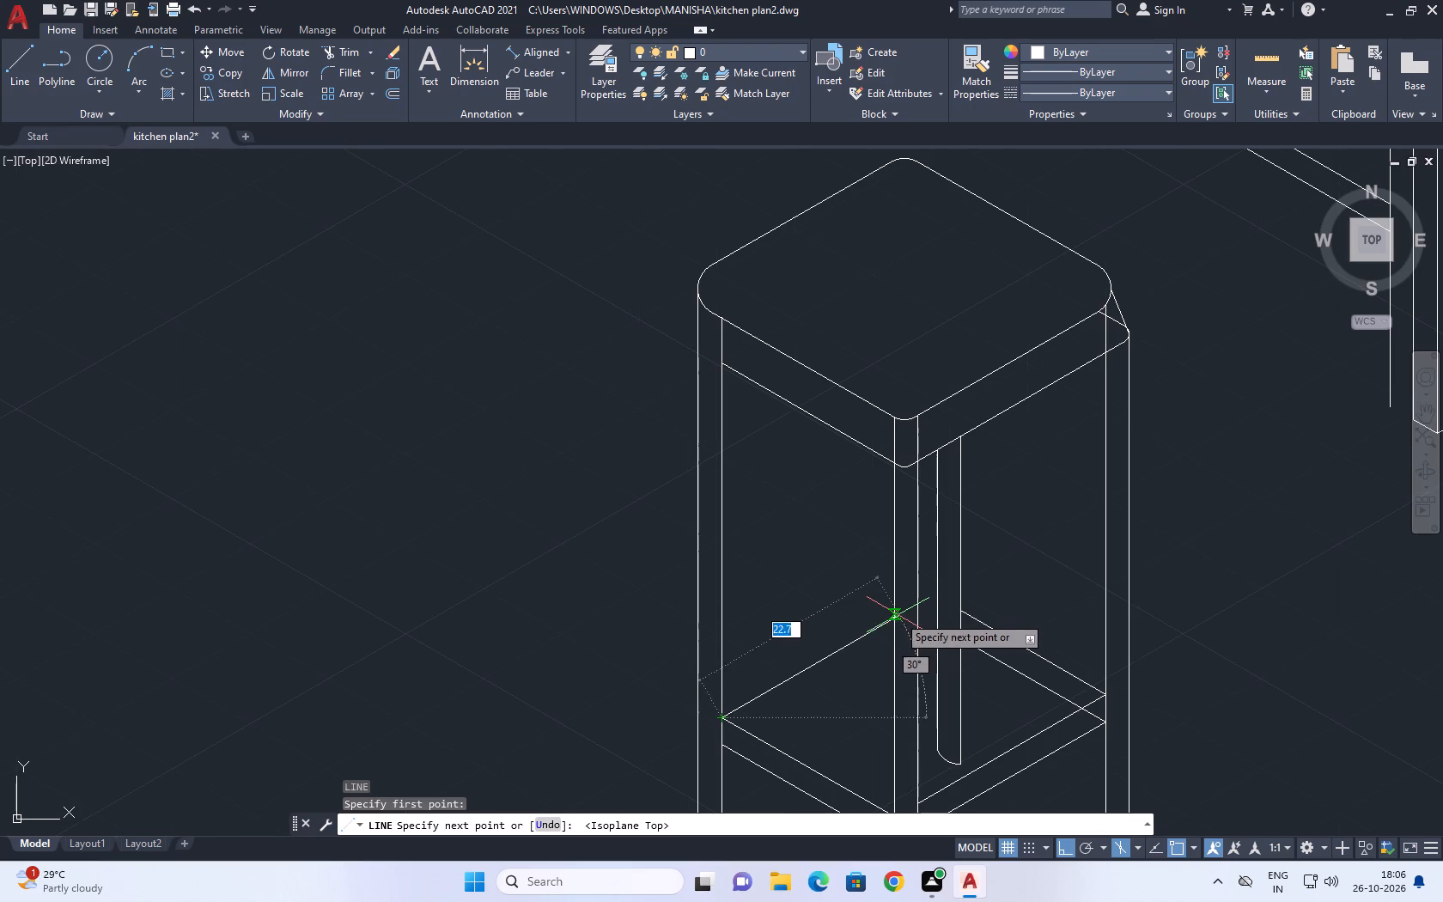
left_click(898, 613)
key("space")
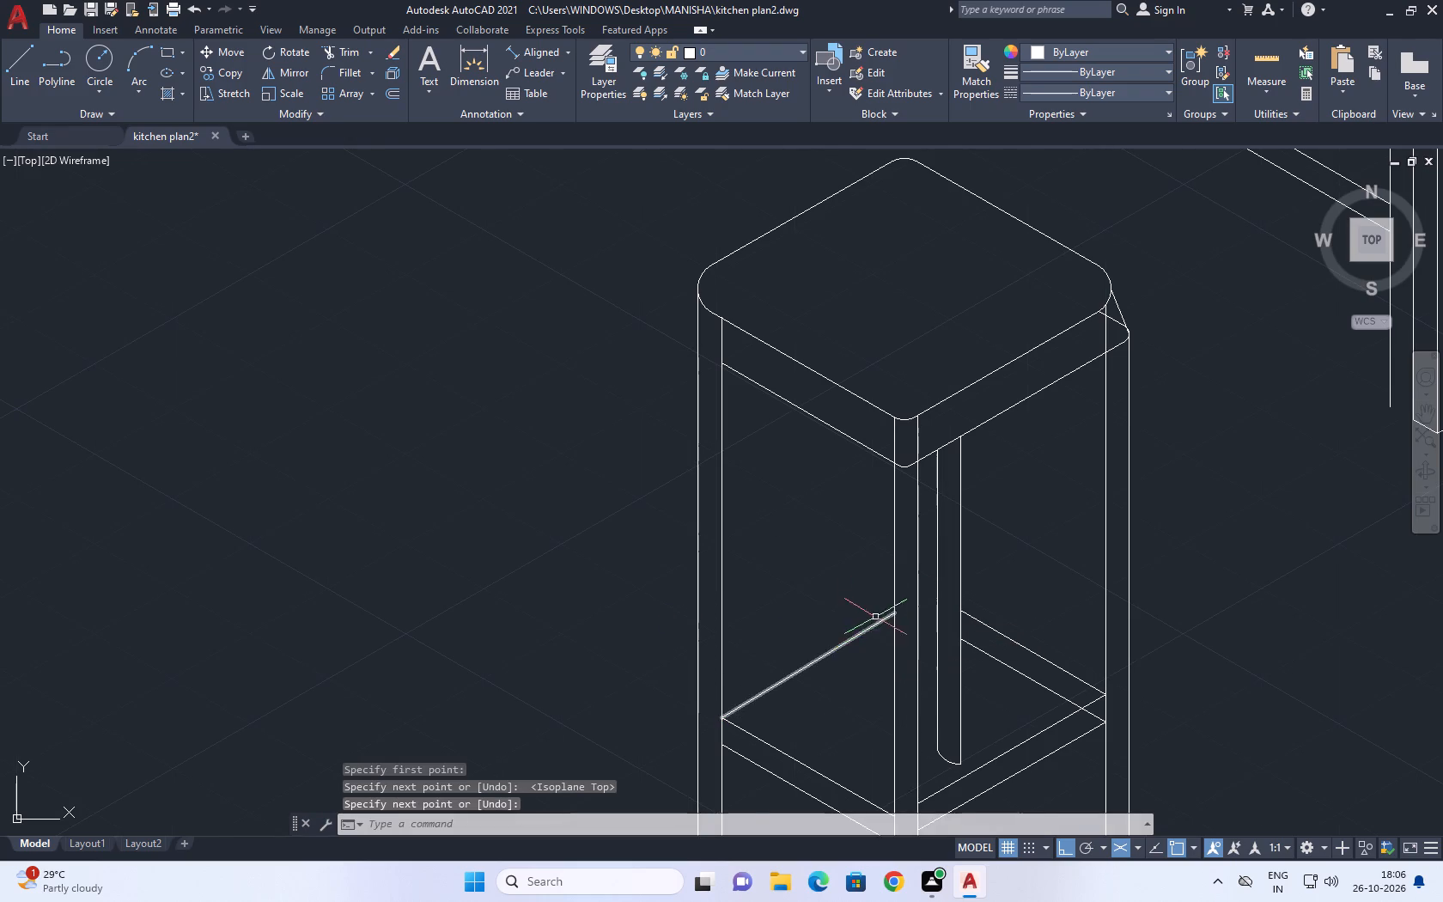
Copy the new 30° line at the left leg 3 units straight down, using the right isoplane.
scroll(875, 617, "down", 1)
scroll(877, 637, "up", 1)
left_click(855, 624)
key("c")
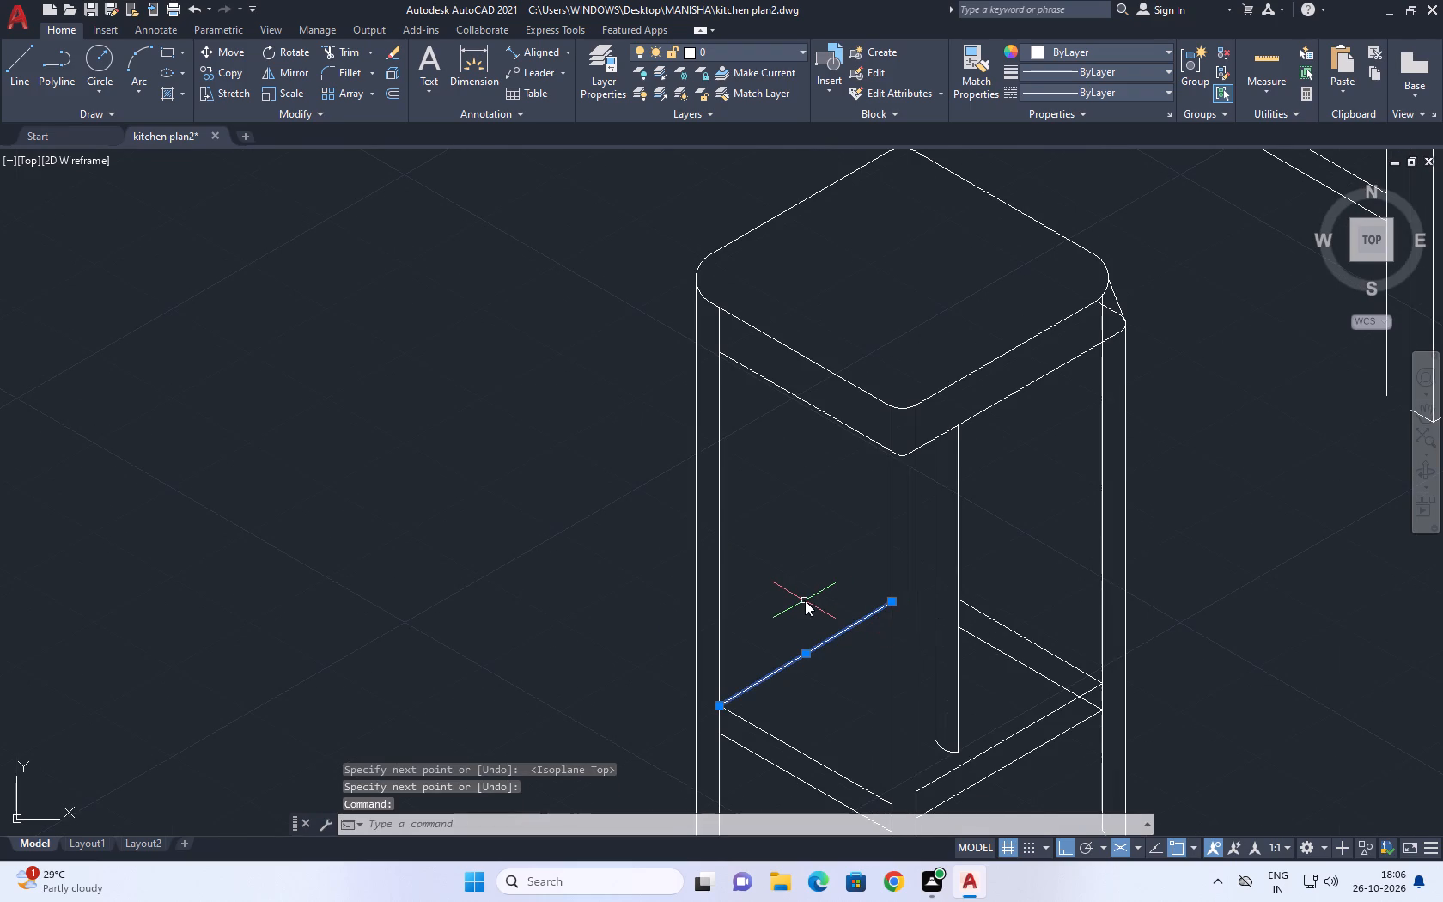
key("o")
key("space")
left_click(807, 624)
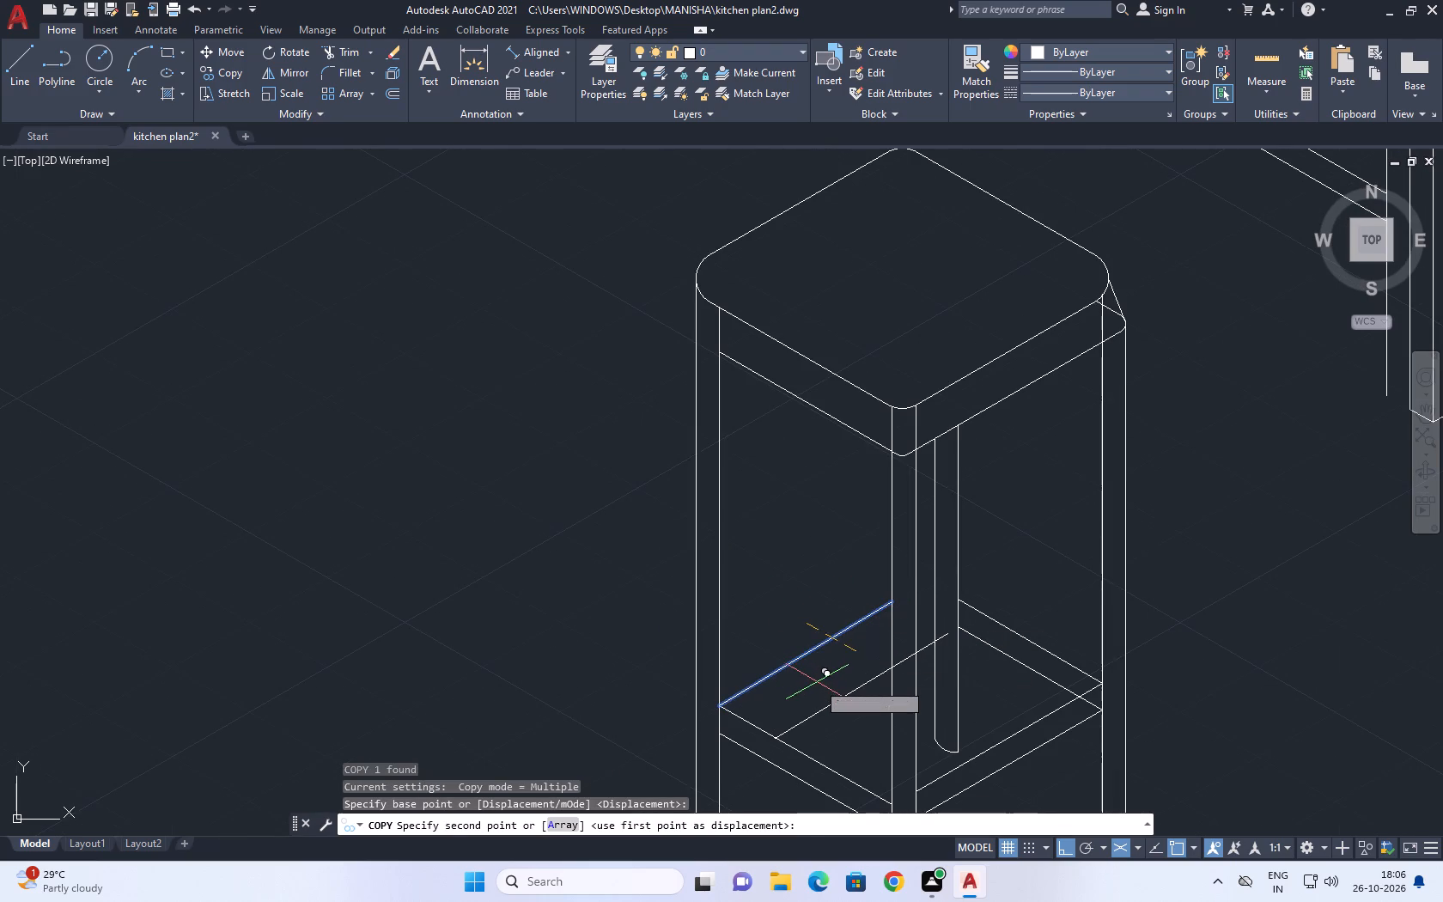
key("F5")
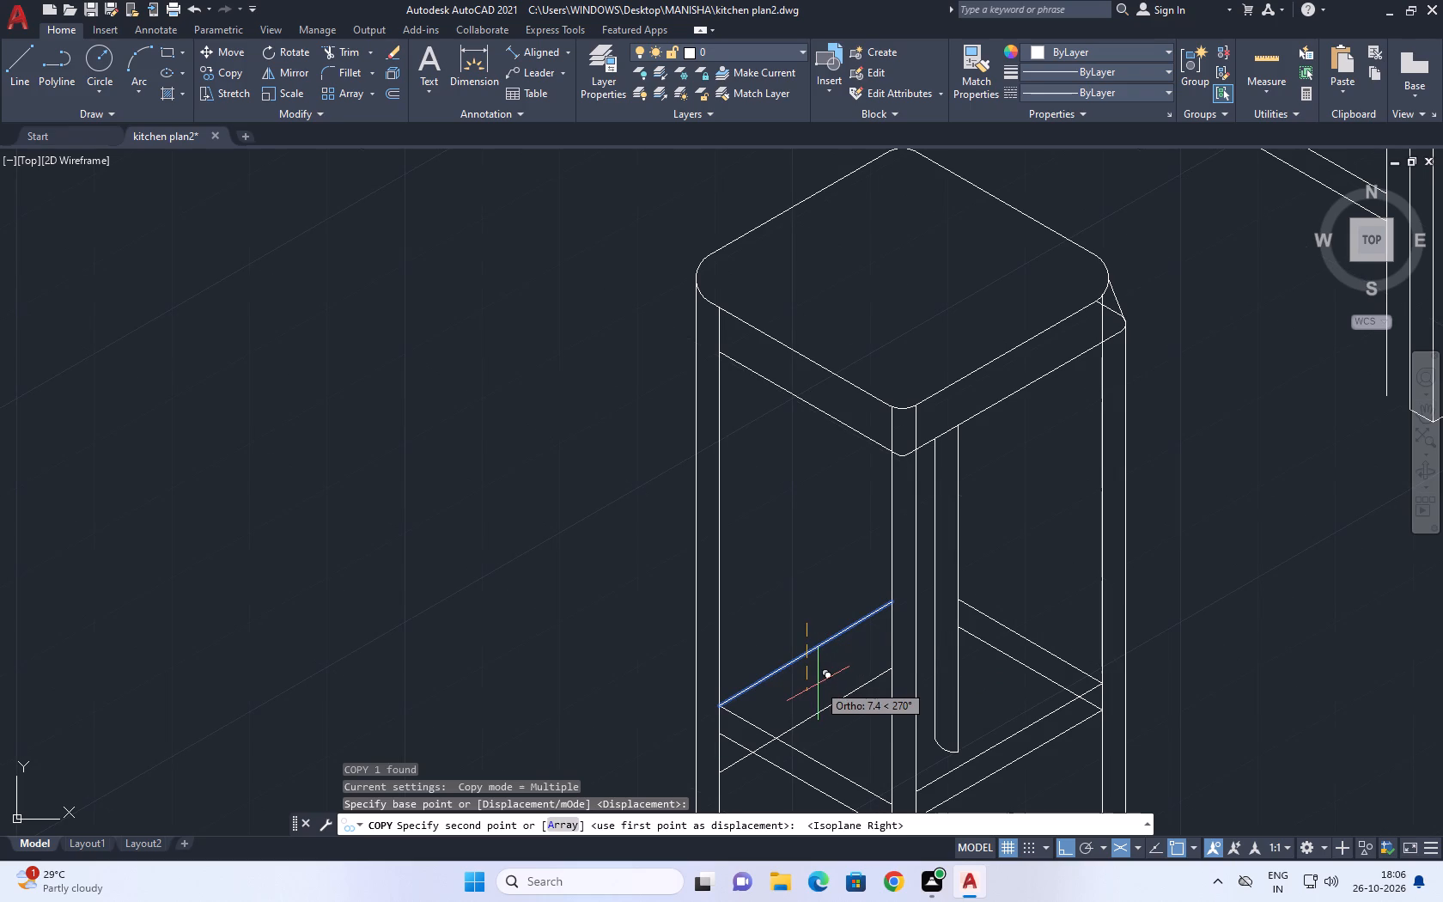
type("3")
key("space")
key("Escape")
Copy the complete stool diagonally to a free spot in front of and to the right of the original, with ortho off.
scroll(795, 667, "down", 1)
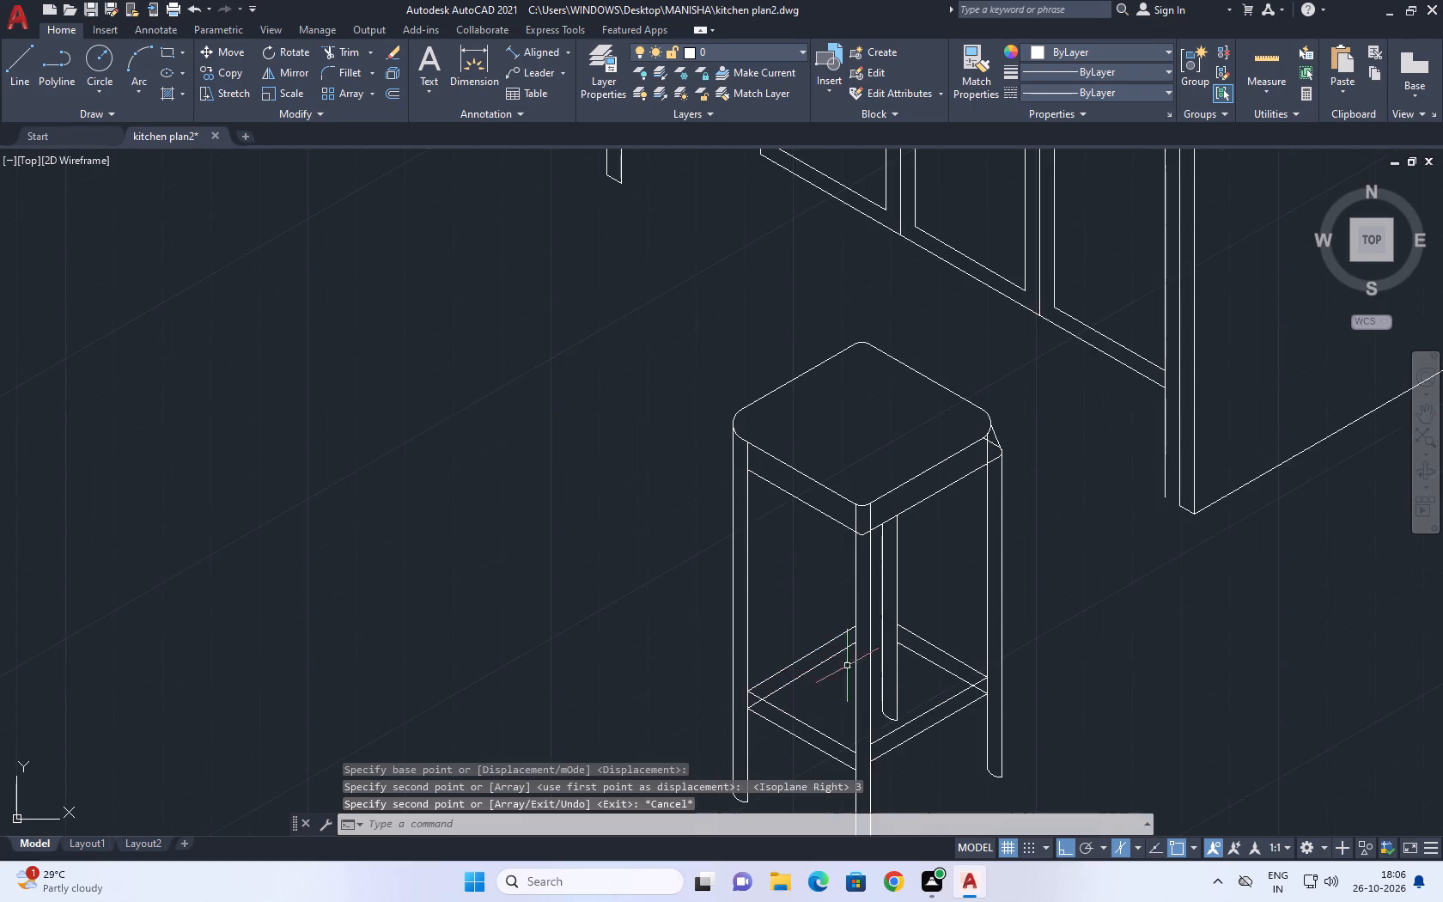
middle_click_drag(883, 672, 843, 570)
scroll(834, 519, "up", 1)
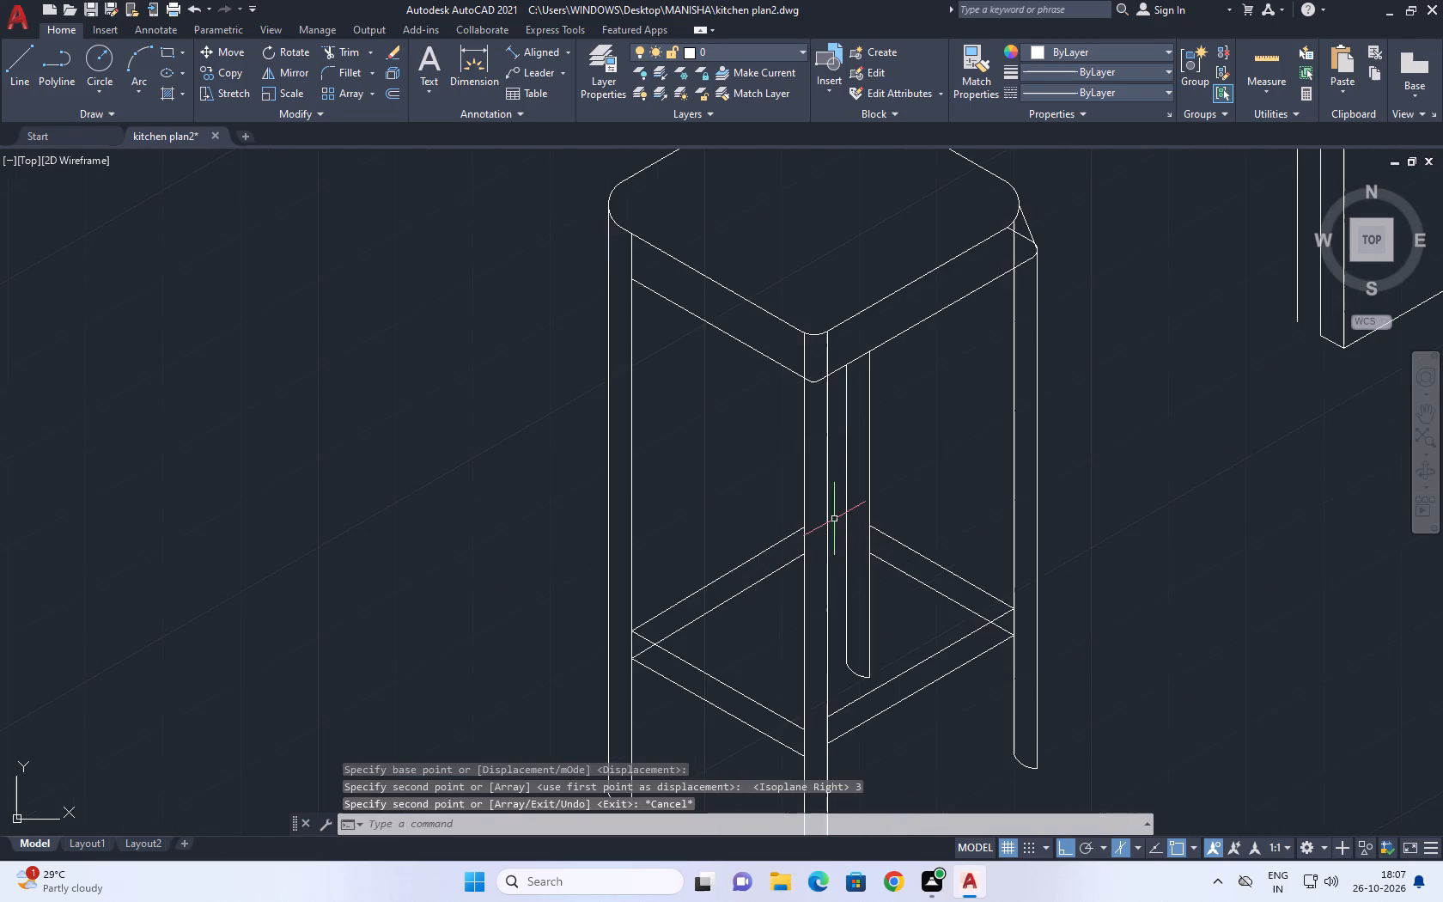
scroll(834, 519, "down", 6)
middle_click_drag(918, 595, 906, 612)
scroll(808, 512, "up", 4)
middle_click_drag(774, 477, 768, 458)
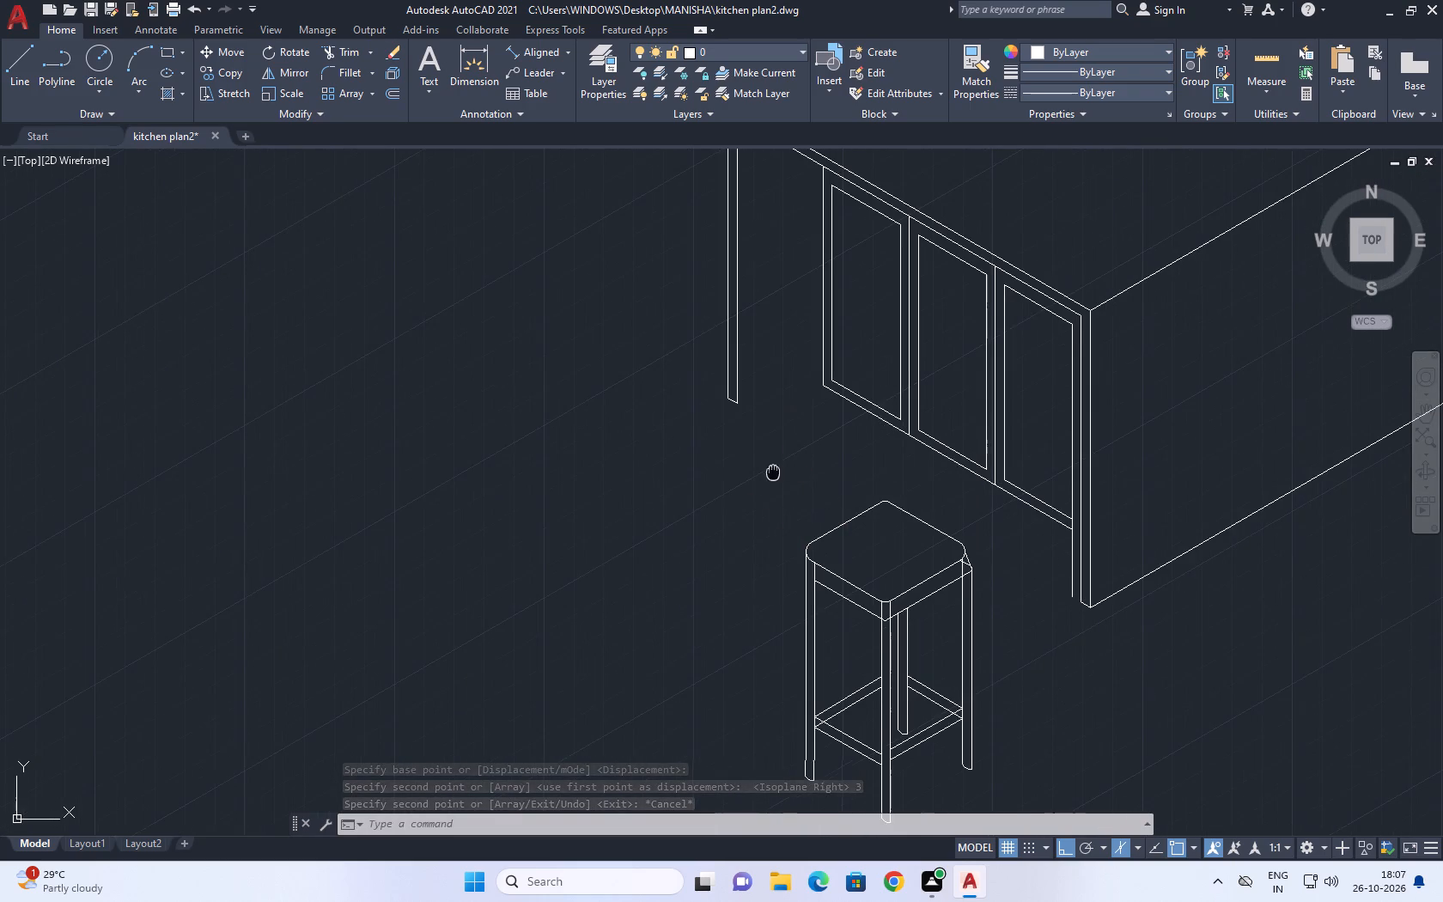
middle_click_drag(768, 458, 762, 433)
left_click(761, 430)
middle_click_drag(914, 734, 865, 521)
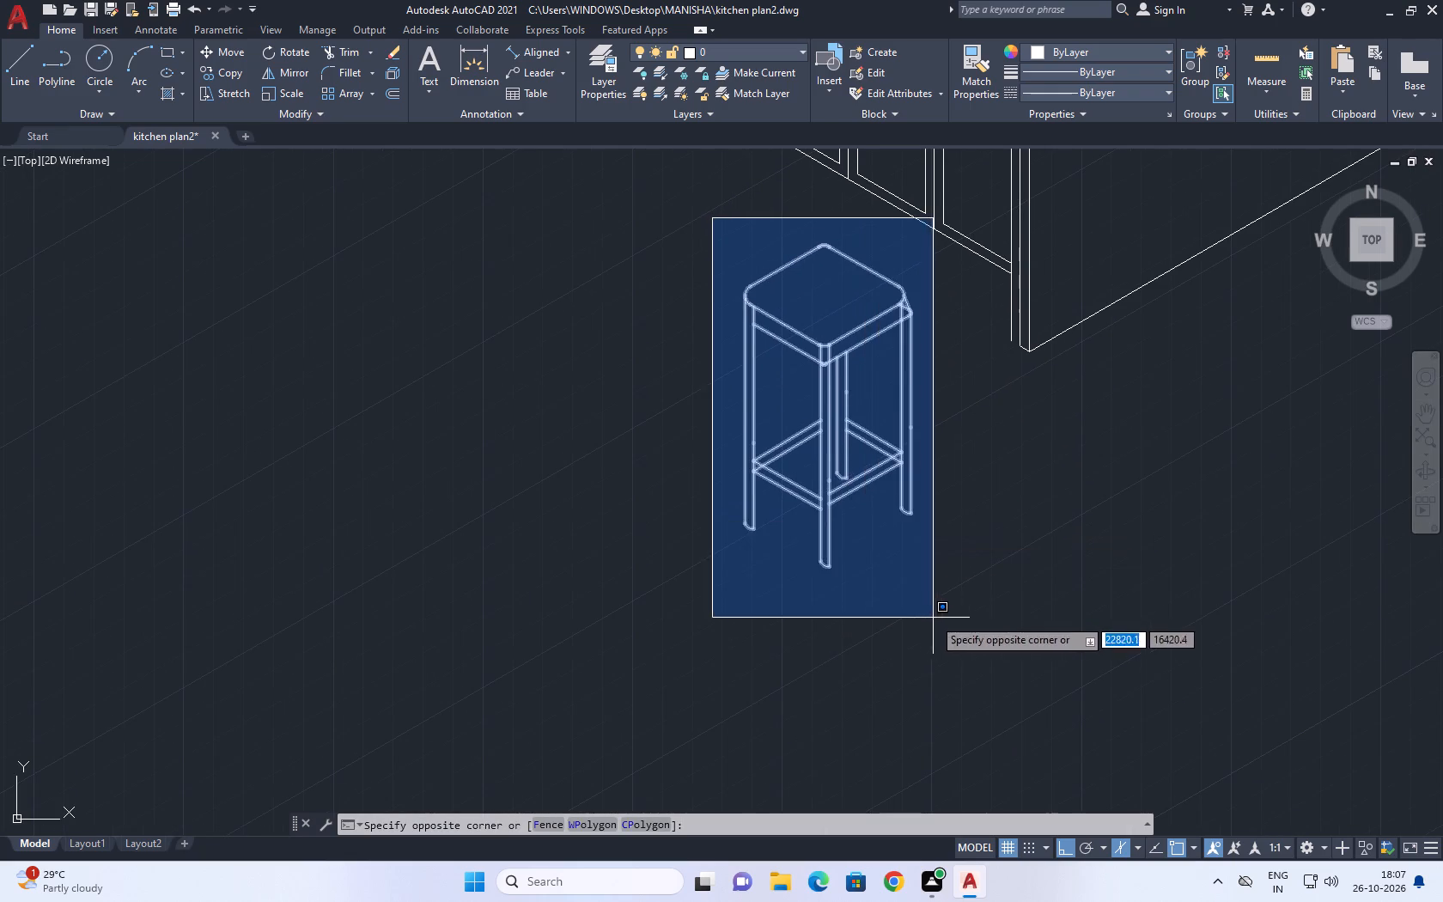
left_click(934, 618)
middle_click_drag(868, 536, 868, 604)
type("co")
key("space")
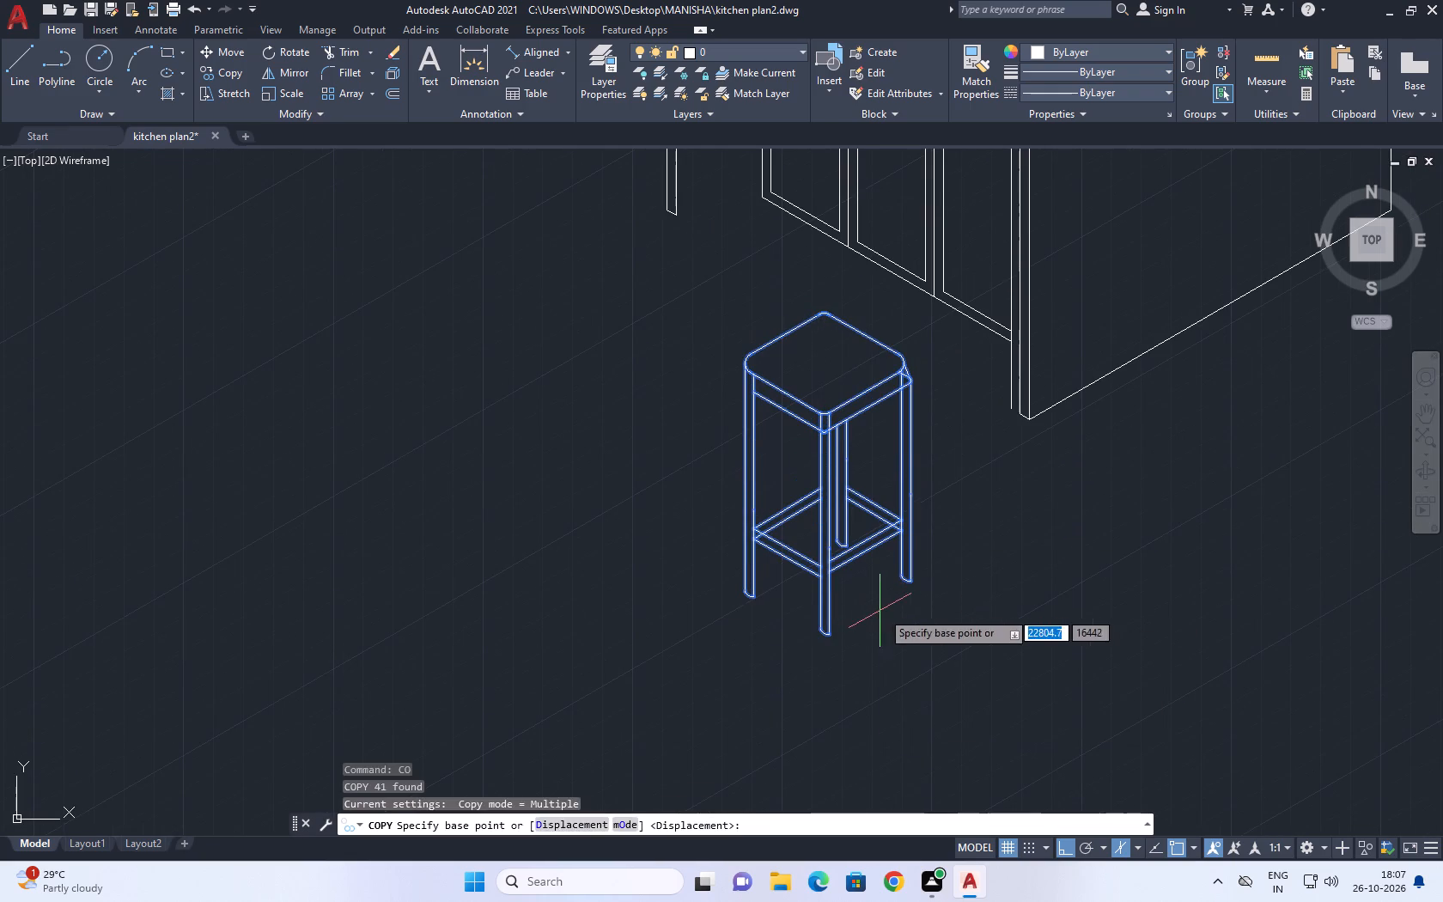
left_click(881, 611)
middle_click_drag(974, 648, 882, 497)
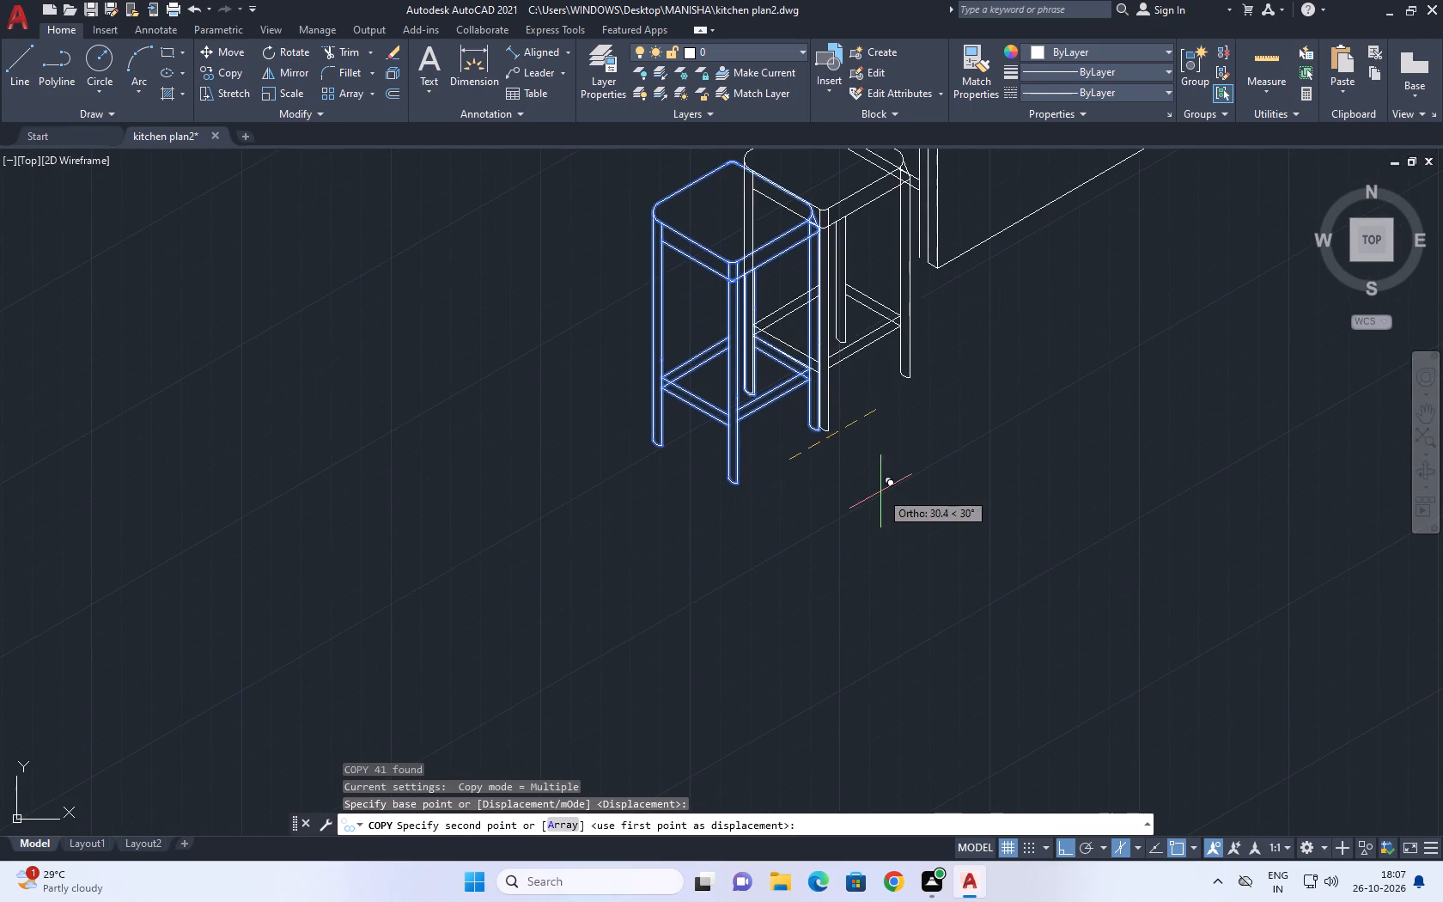
key("F8")
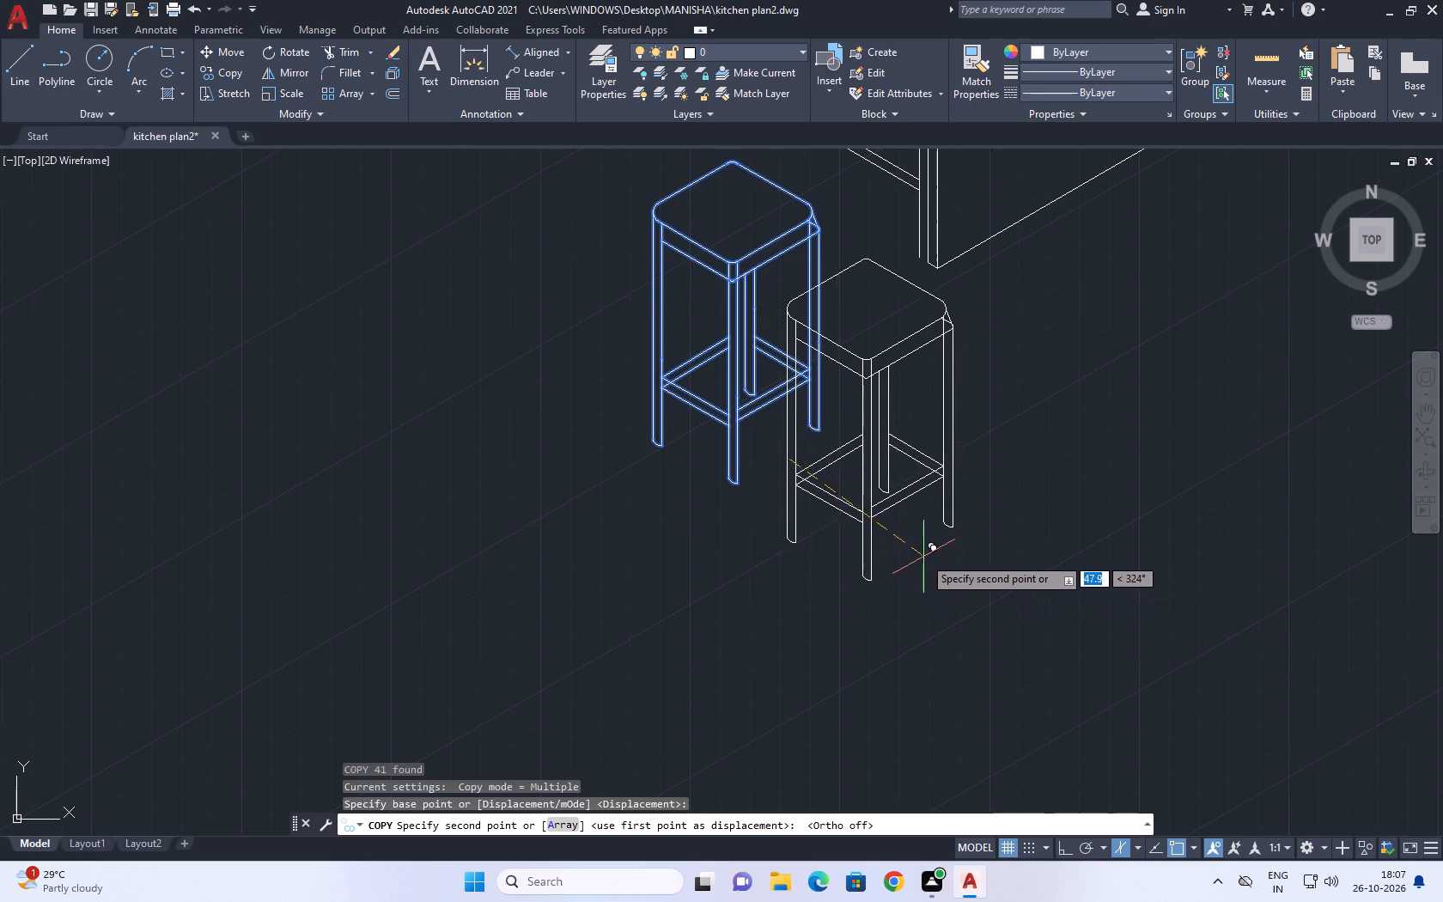
left_click(910, 548)
key("Escape")
Move the framed-panel box and both stools into the kitchen, placing the box's rear top corner near the base cabinets' inside corner.
scroll(692, 398, "down", 3)
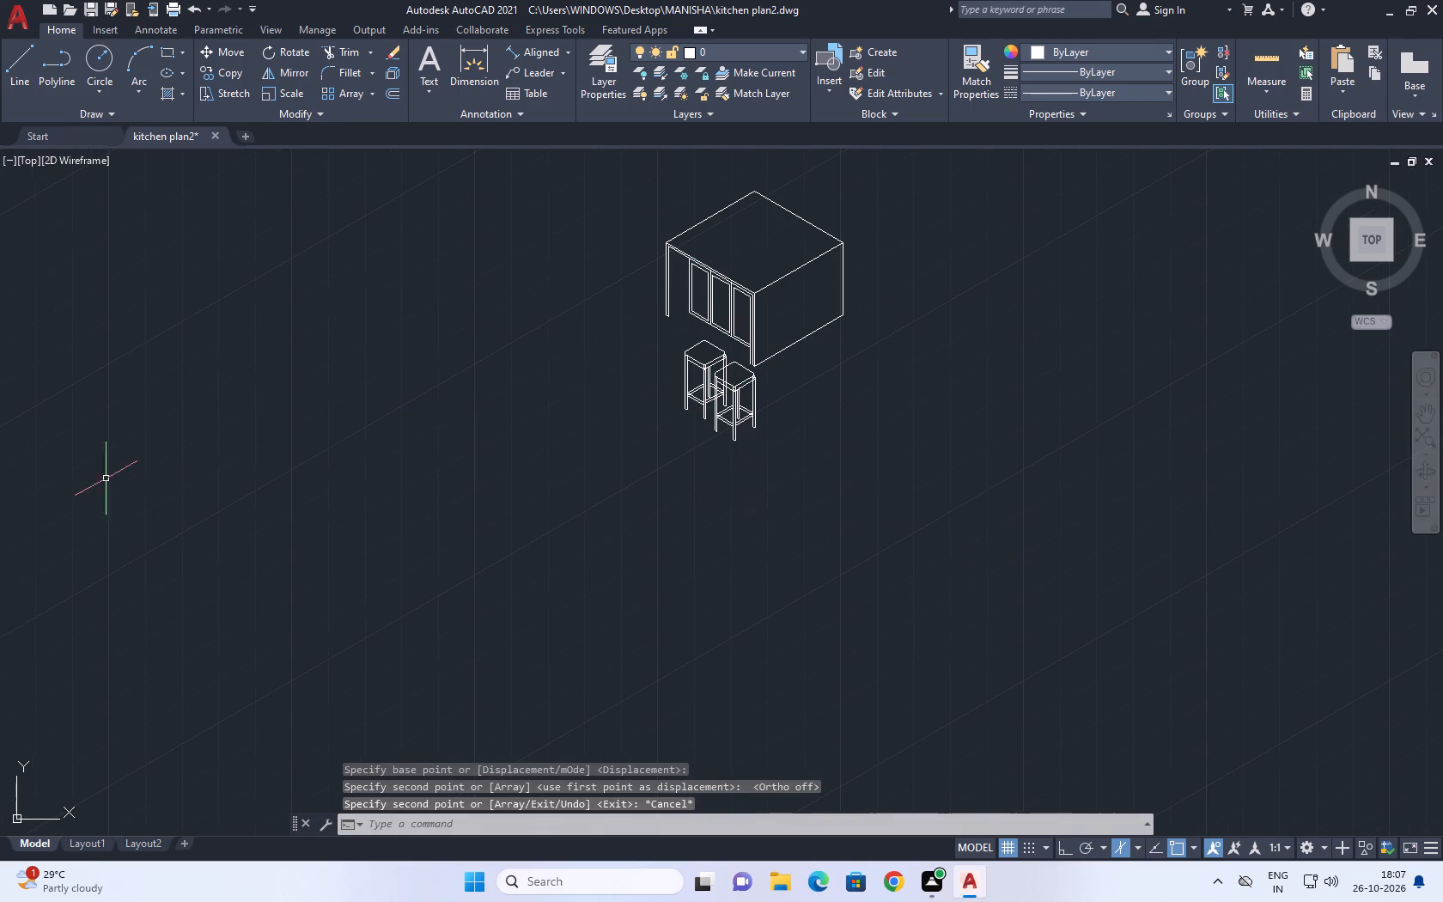
scroll(646, 344, "up", 2)
left_click(720, 318)
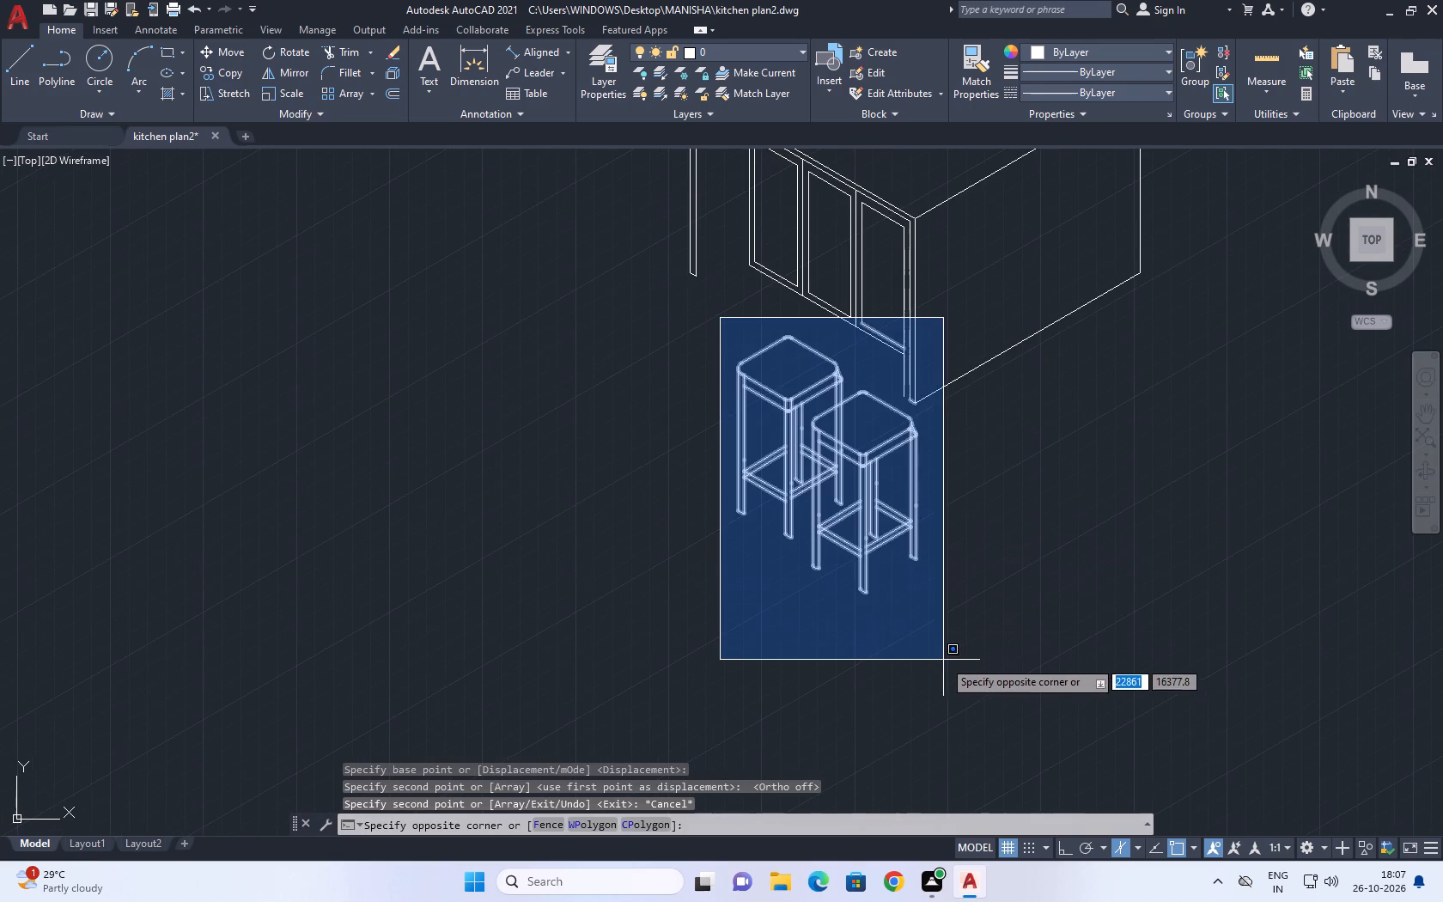
left_click(855, 644)
left_click_drag(945, 545, 919, 539)
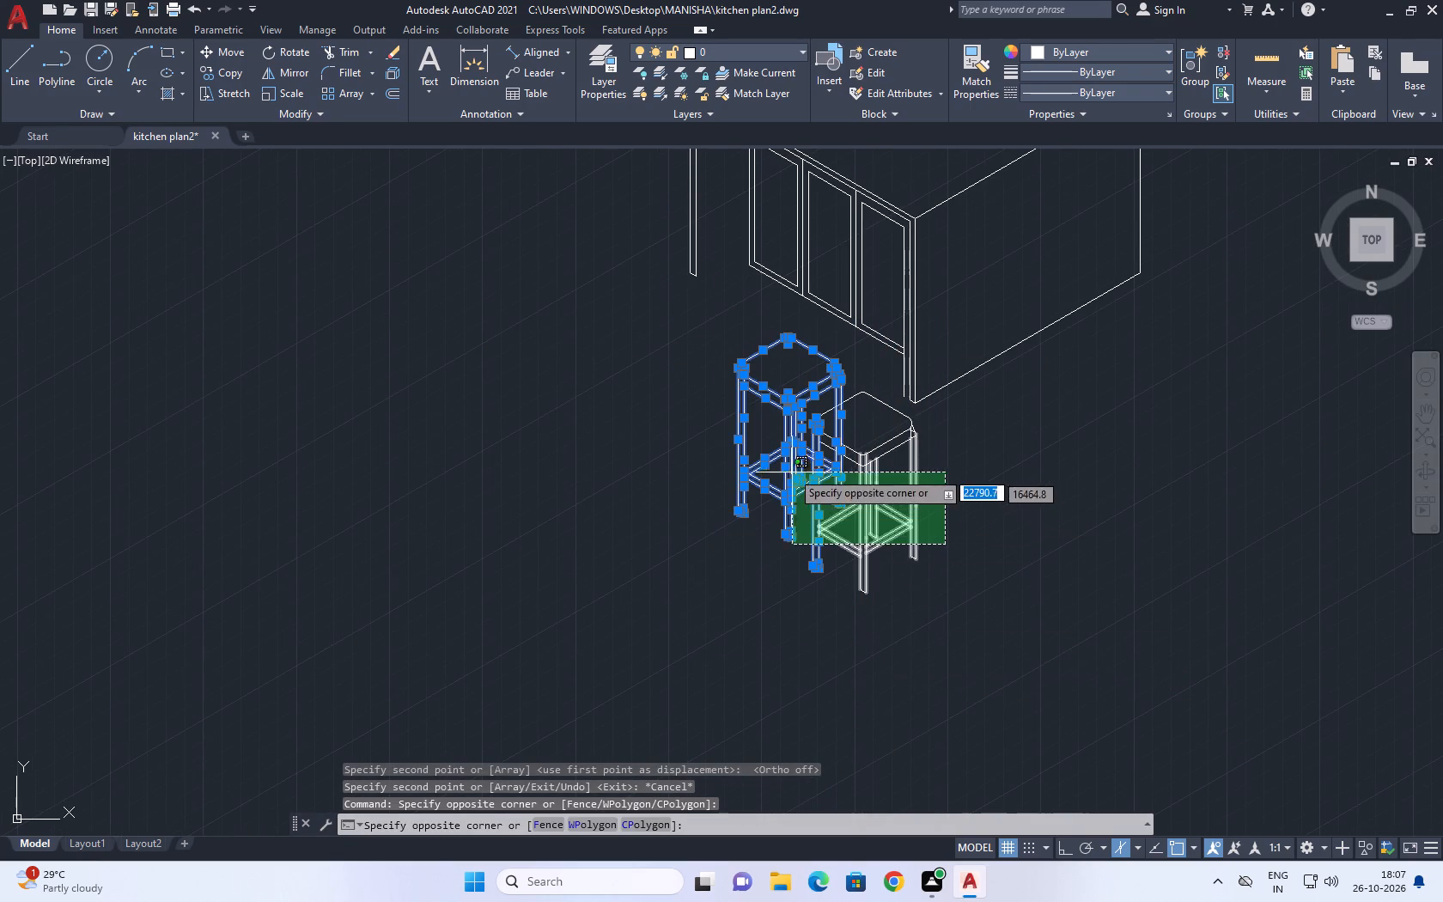
left_click(776, 417)
scroll(830, 450, "up", 2)
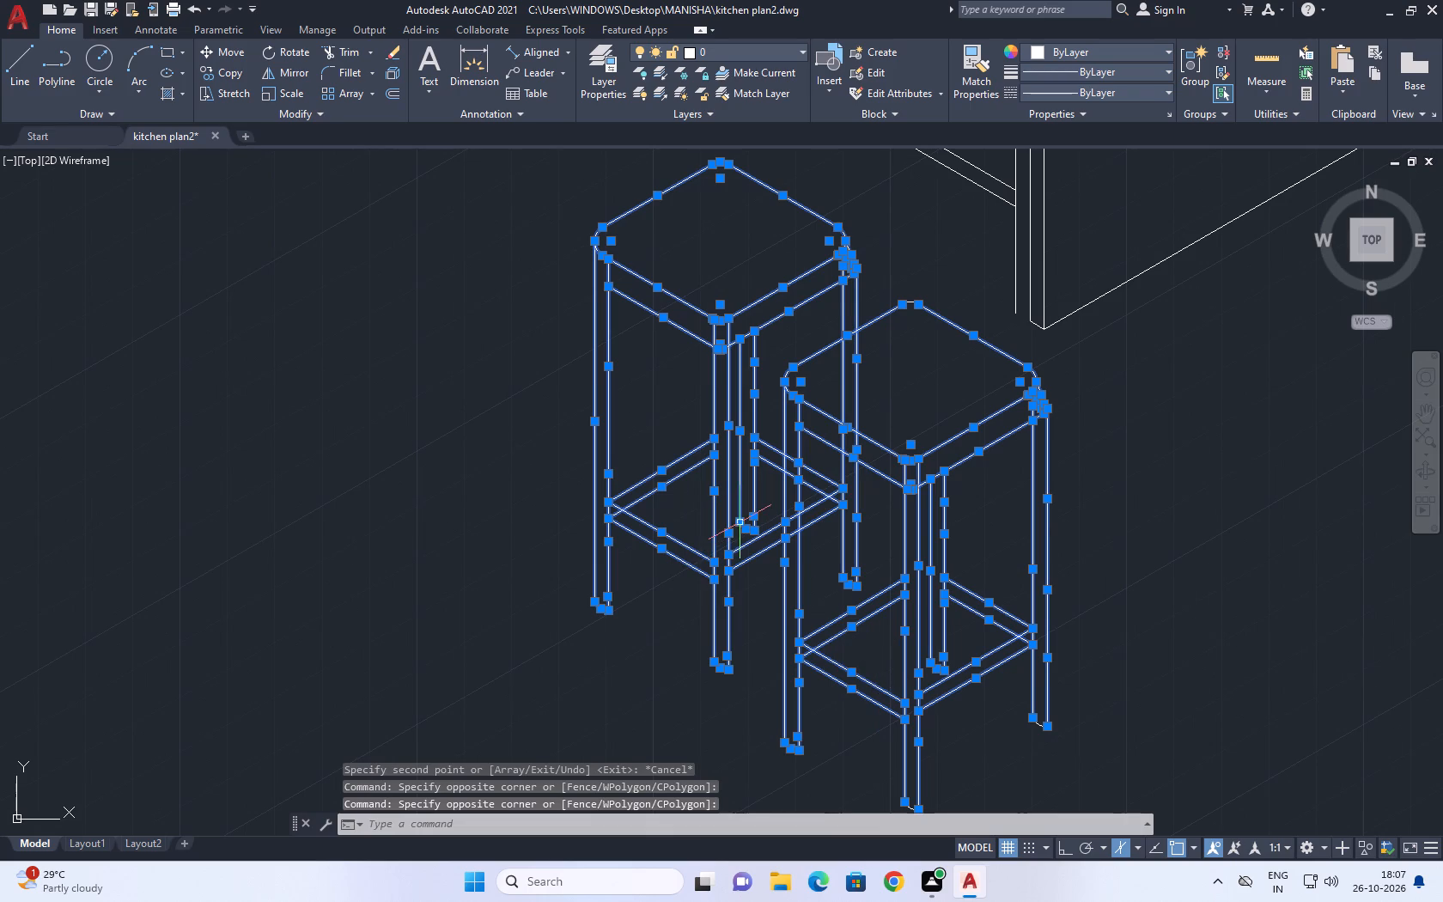
scroll(763, 542, "down", 3)
scroll(721, 459, "up", 2)
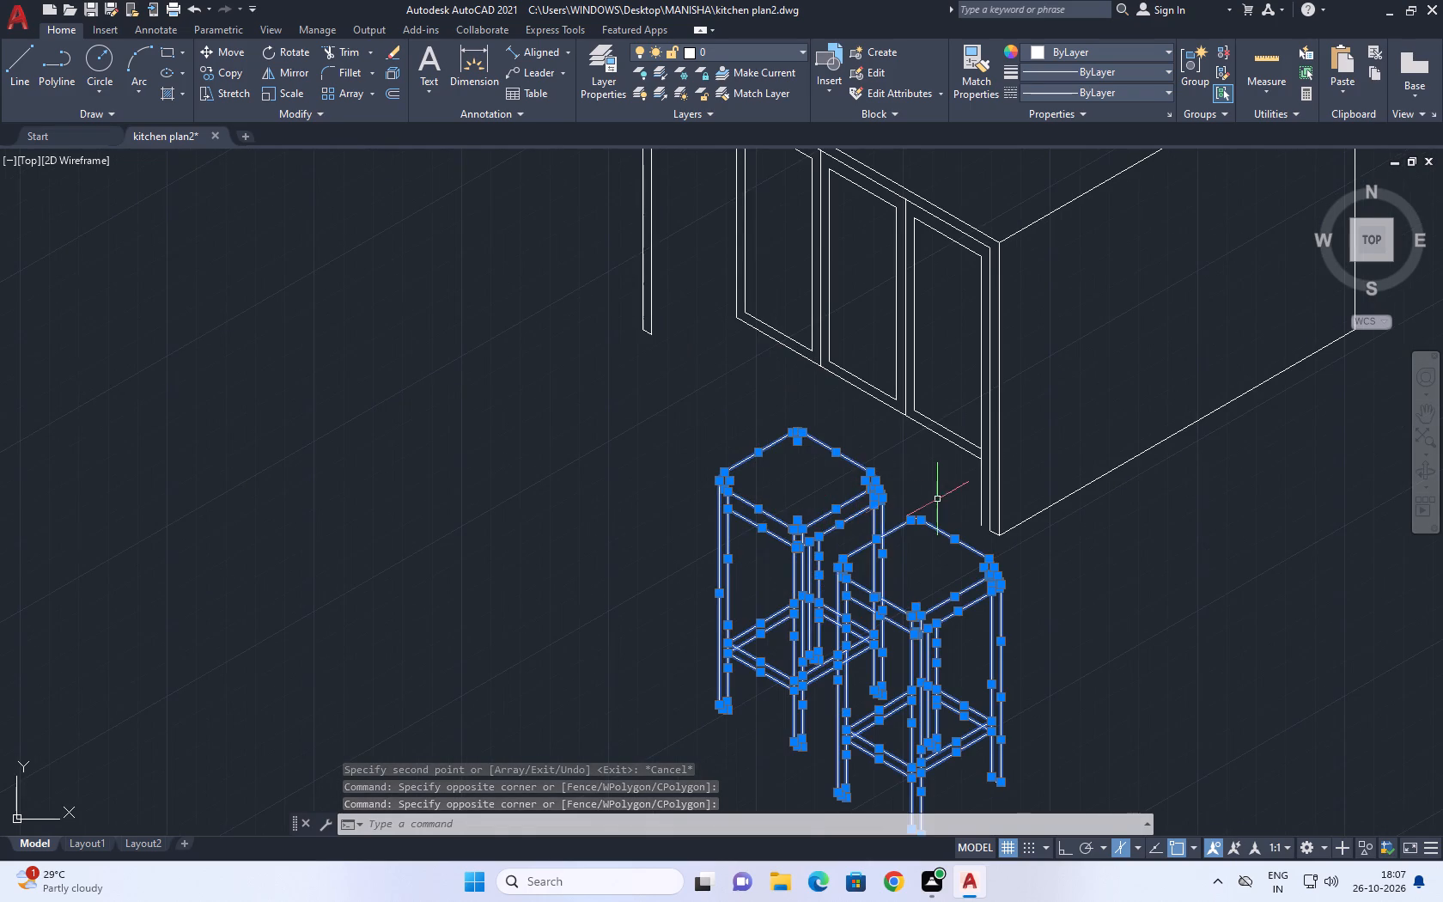
left_click(938, 499)
left_click(697, 631)
scroll(784, 635, "down", 2)
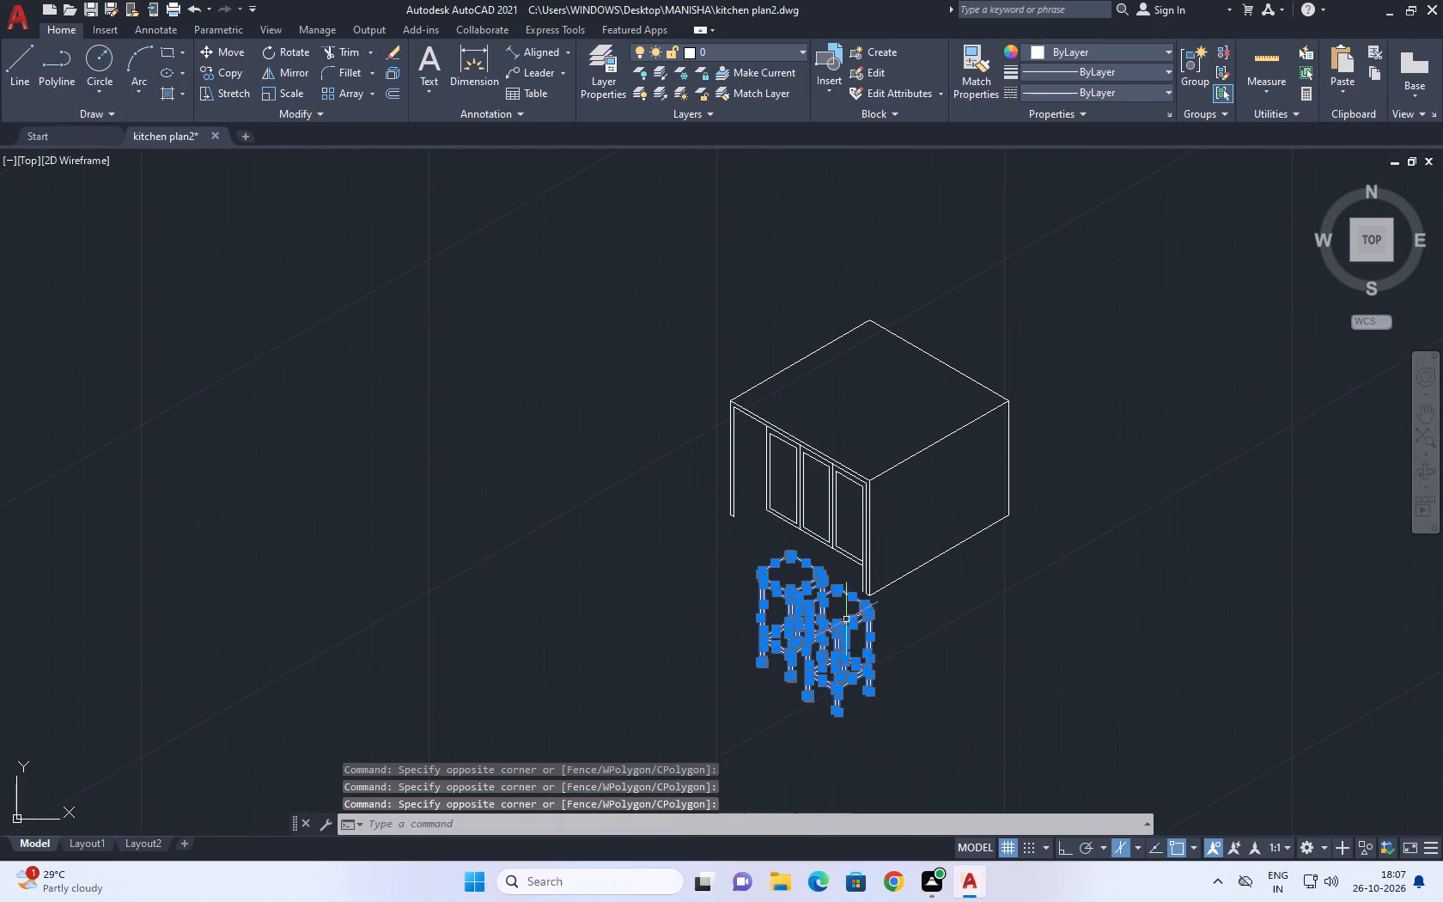
middle_click_drag(843, 594, 829, 514)
left_click_drag(873, 649, 859, 637)
left_click(722, 533)
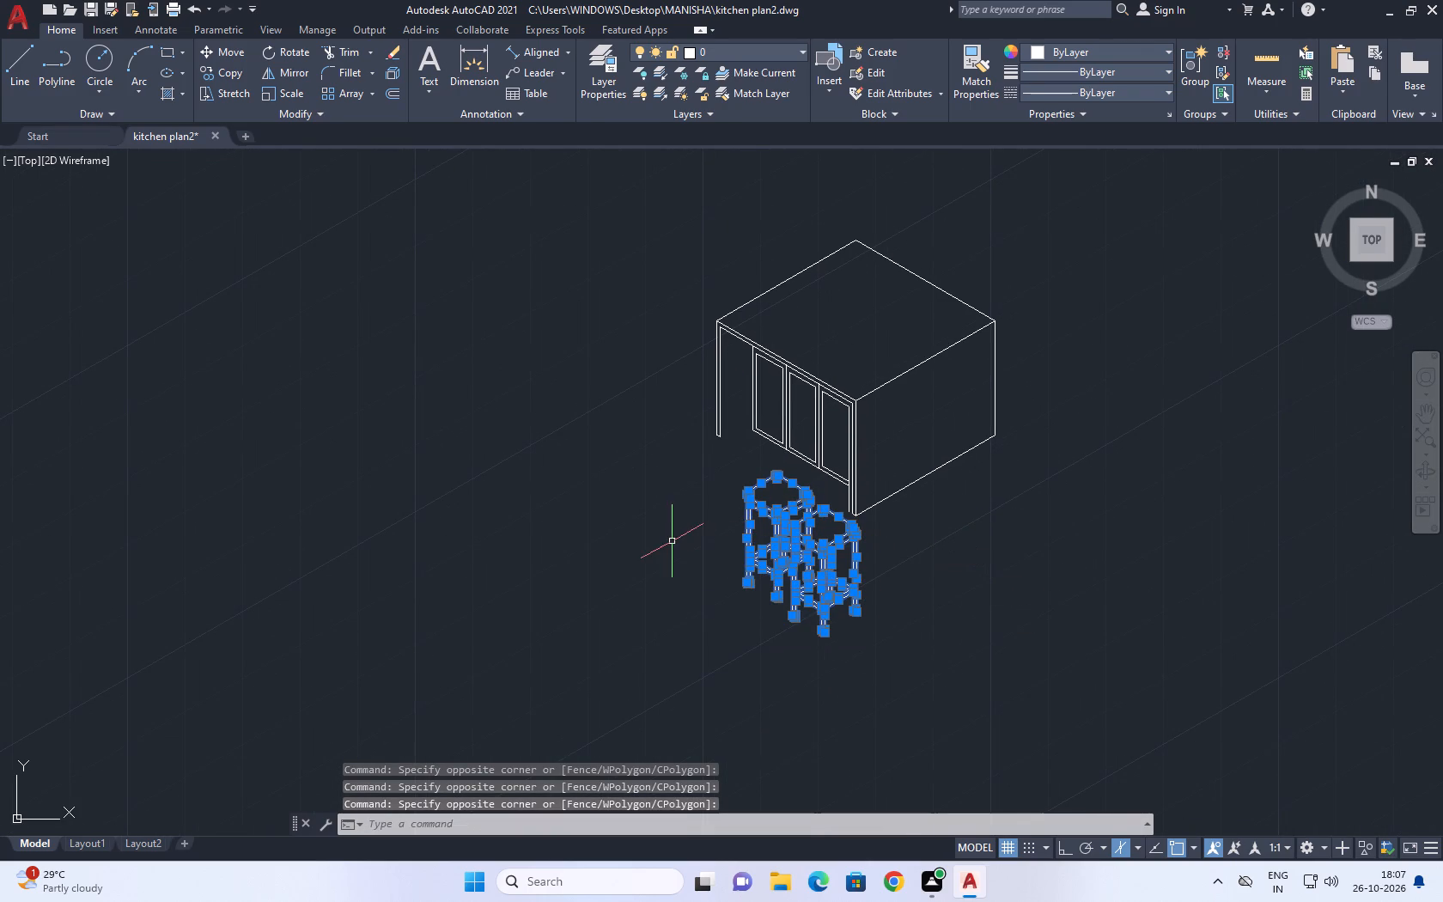
scroll(667, 556, "down", 2)
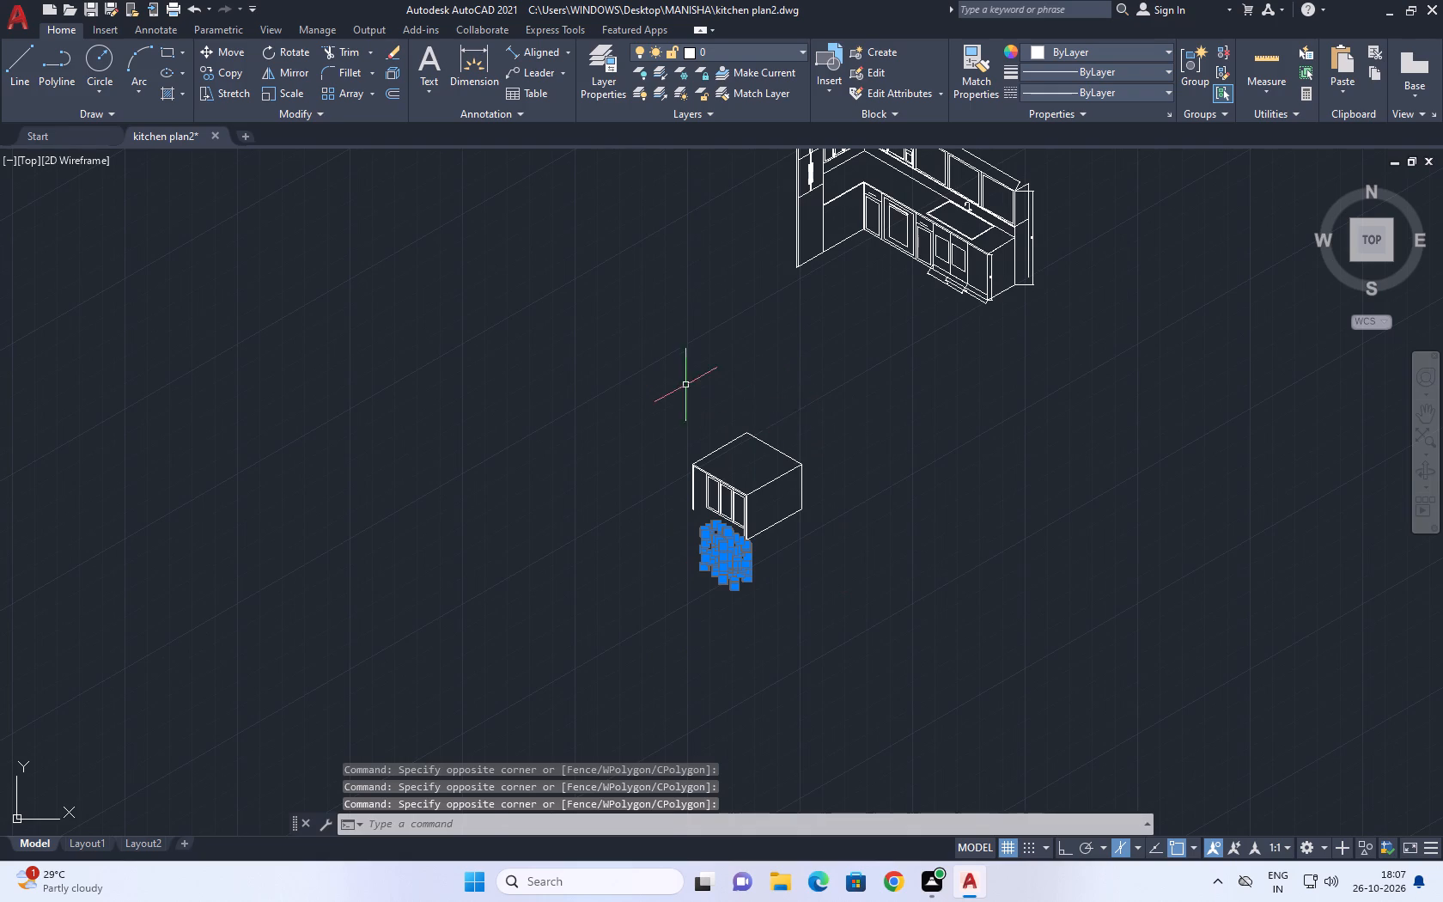
left_click(683, 382)
left_click(858, 629)
left_click_drag(627, 390, 644, 392)
left_click(831, 588)
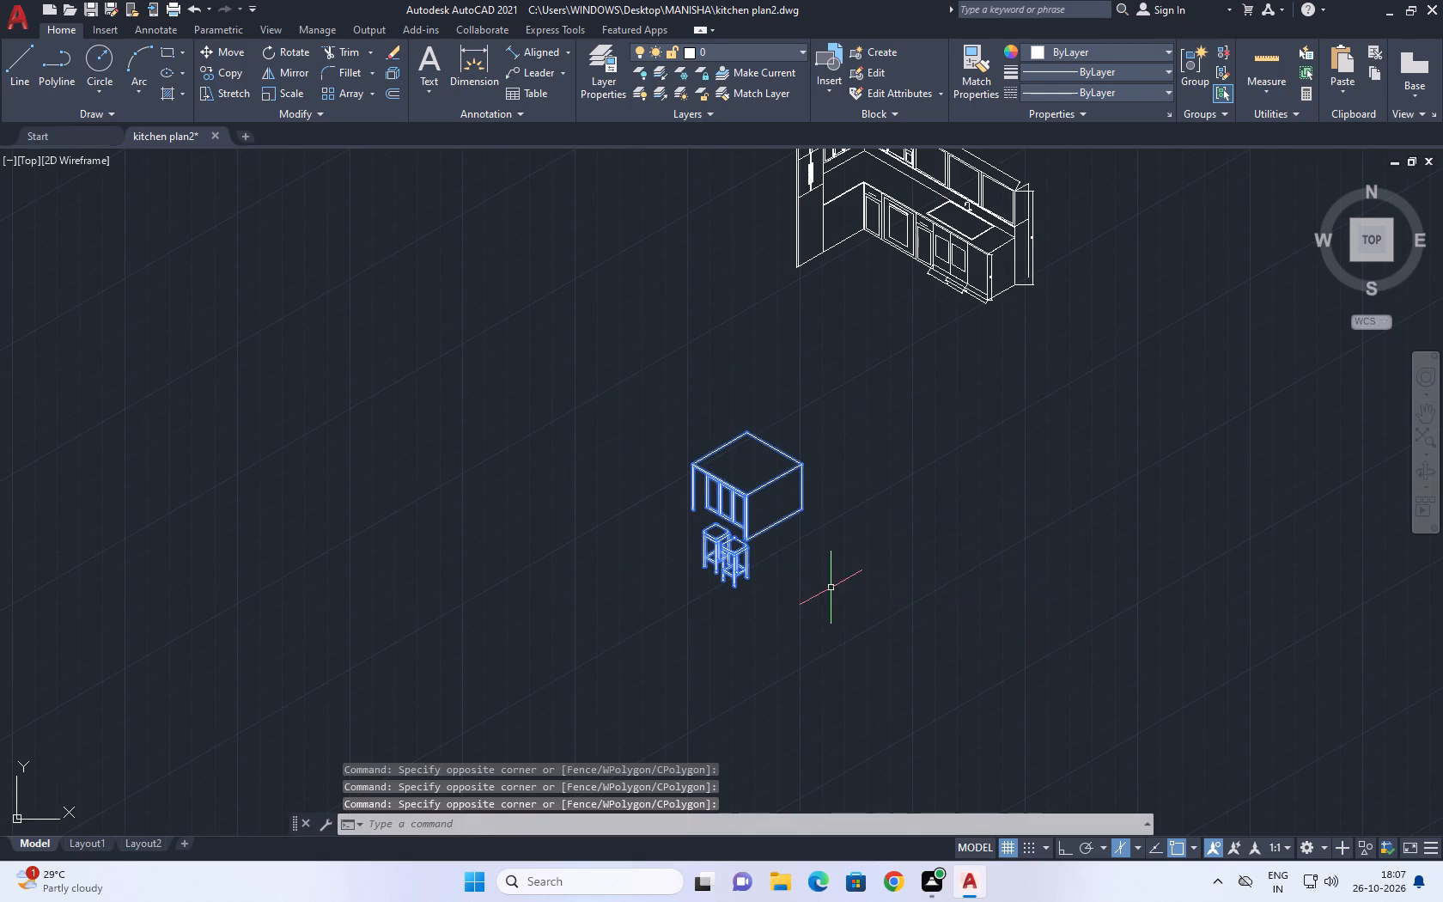
middle_click_drag(833, 500, 834, 541)
key("m")
key("space")
scroll(790, 453, "up", 2)
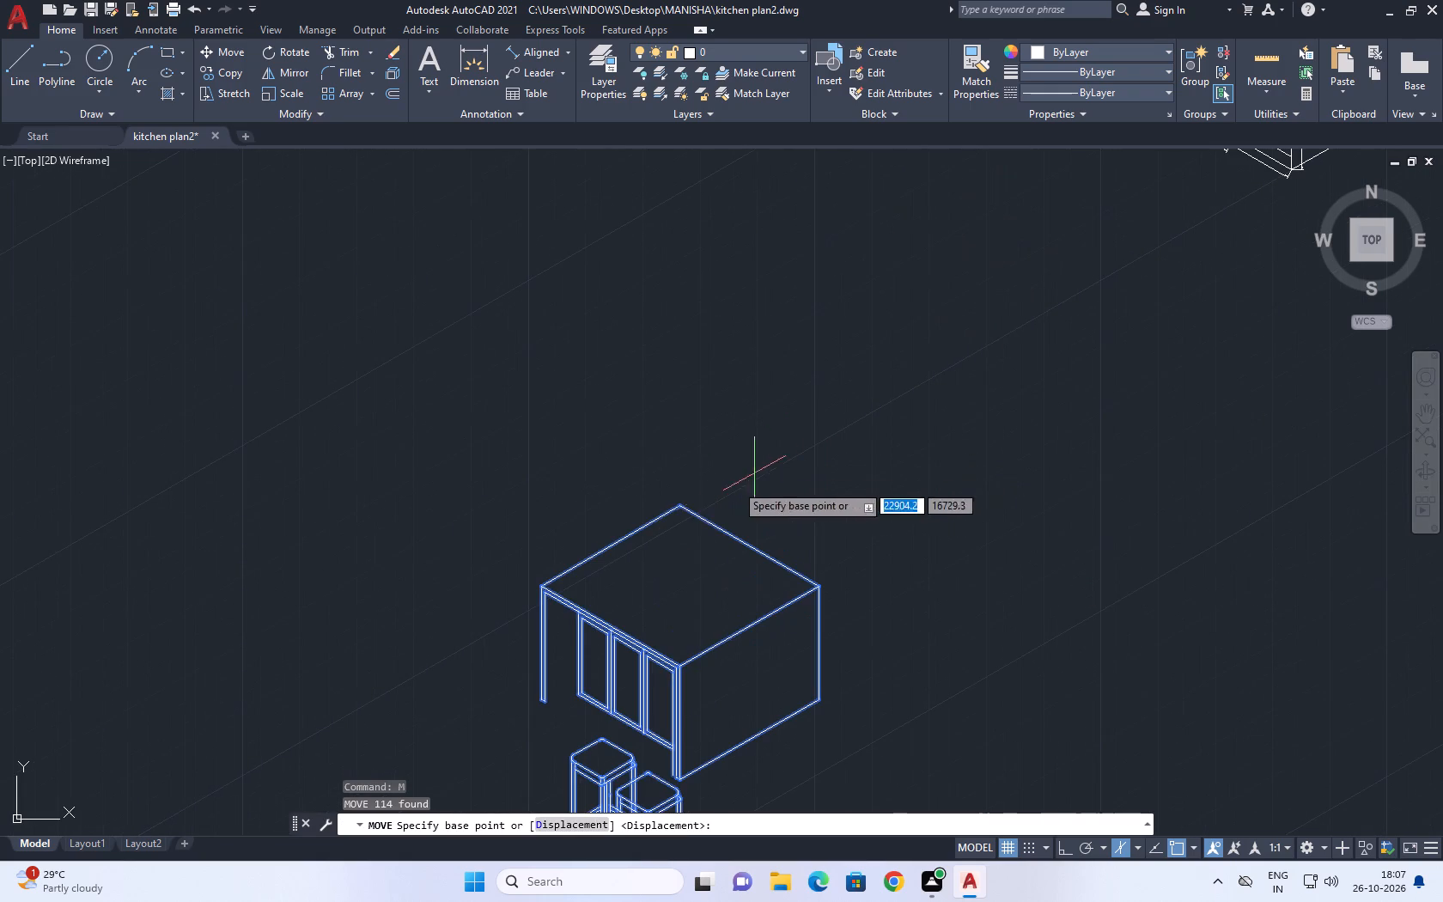
scroll(681, 502, "up", 1)
left_click(679, 505)
scroll(831, 380, "down", 3)
middle_click_drag(898, 357, 859, 506)
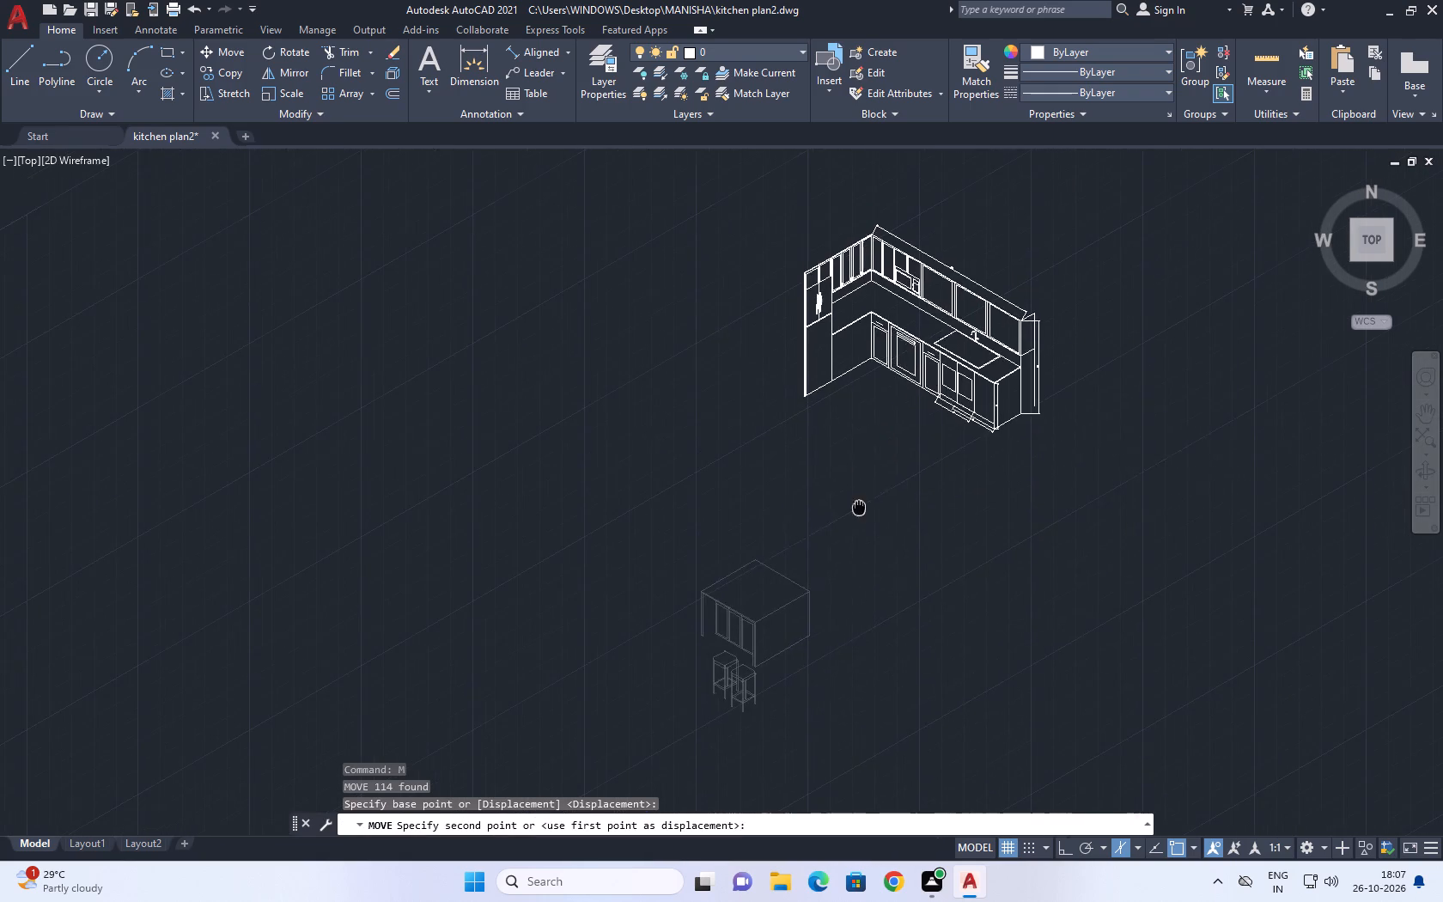
scroll(872, 392, "up", 4)
scroll(868, 338, "down", 3)
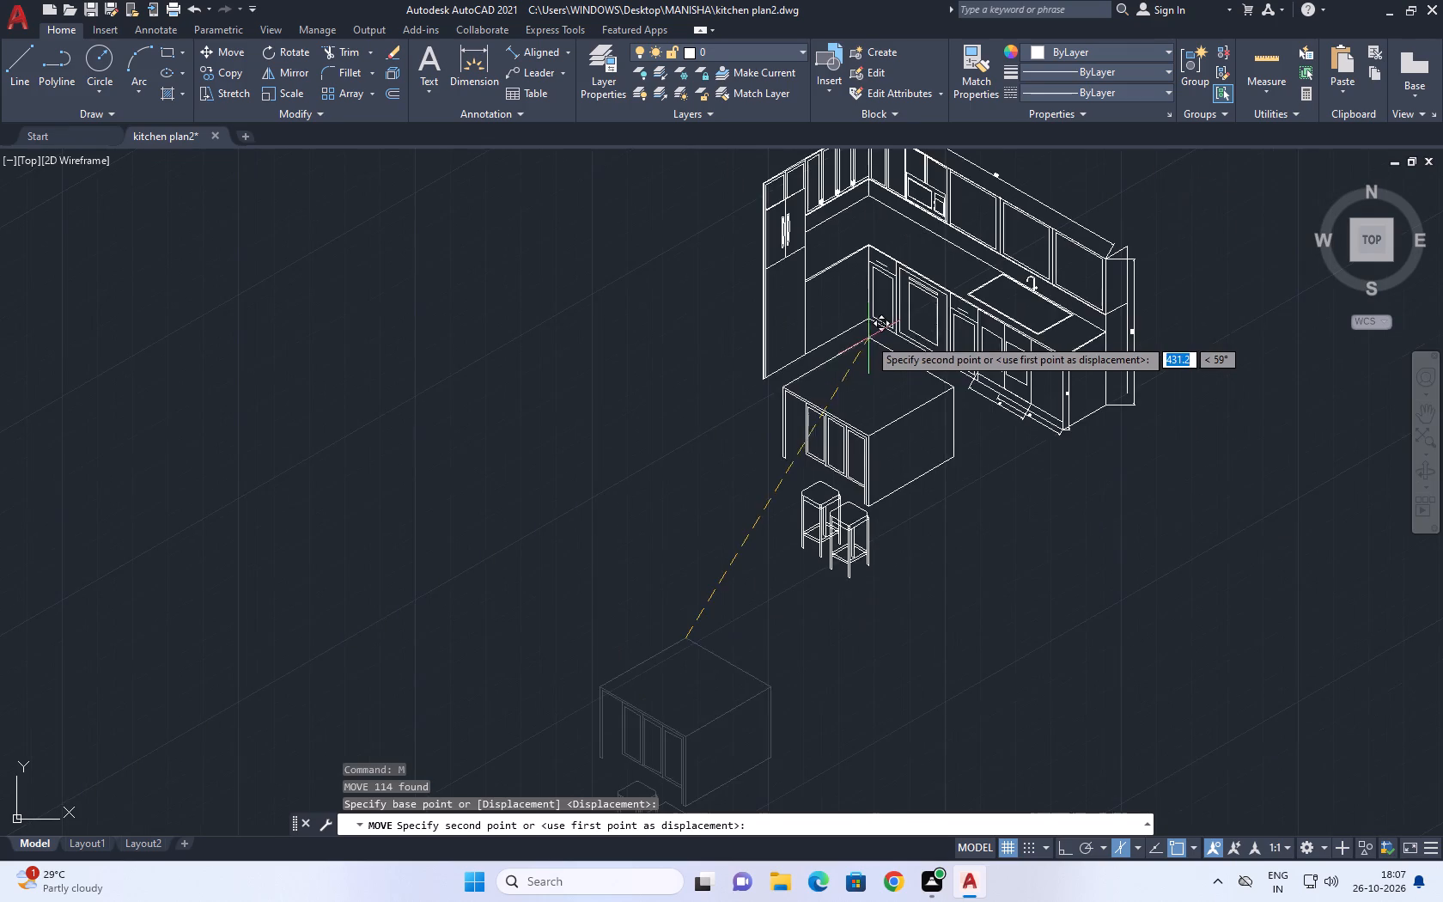
scroll(876, 286, "up", 2)
middle_click_drag(867, 265, 844, 643)
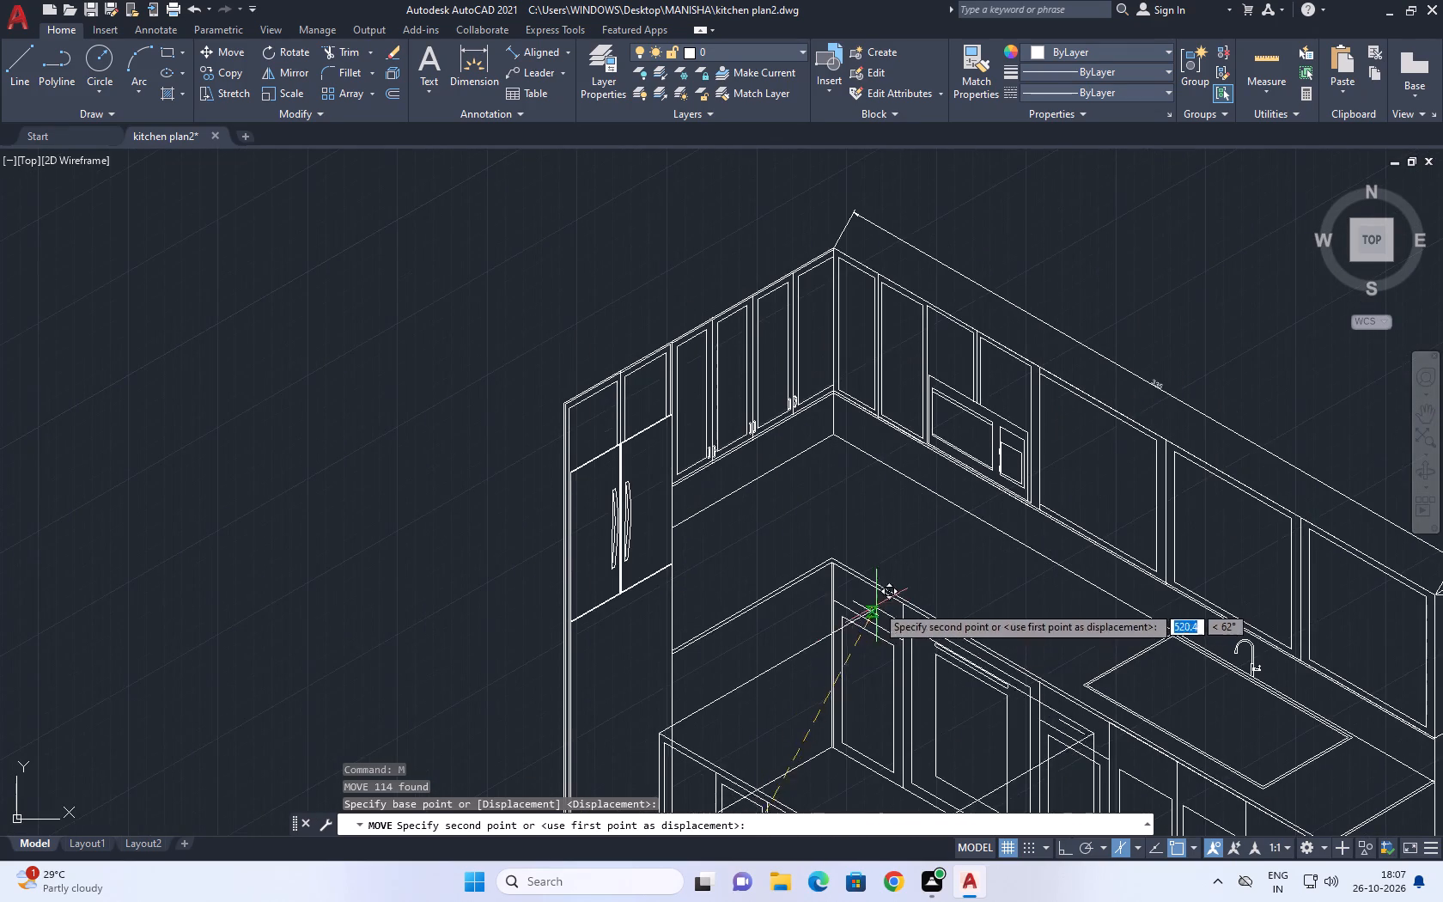
scroll(840, 639, "up", 2)
middle_click_drag(840, 664, 787, 313)
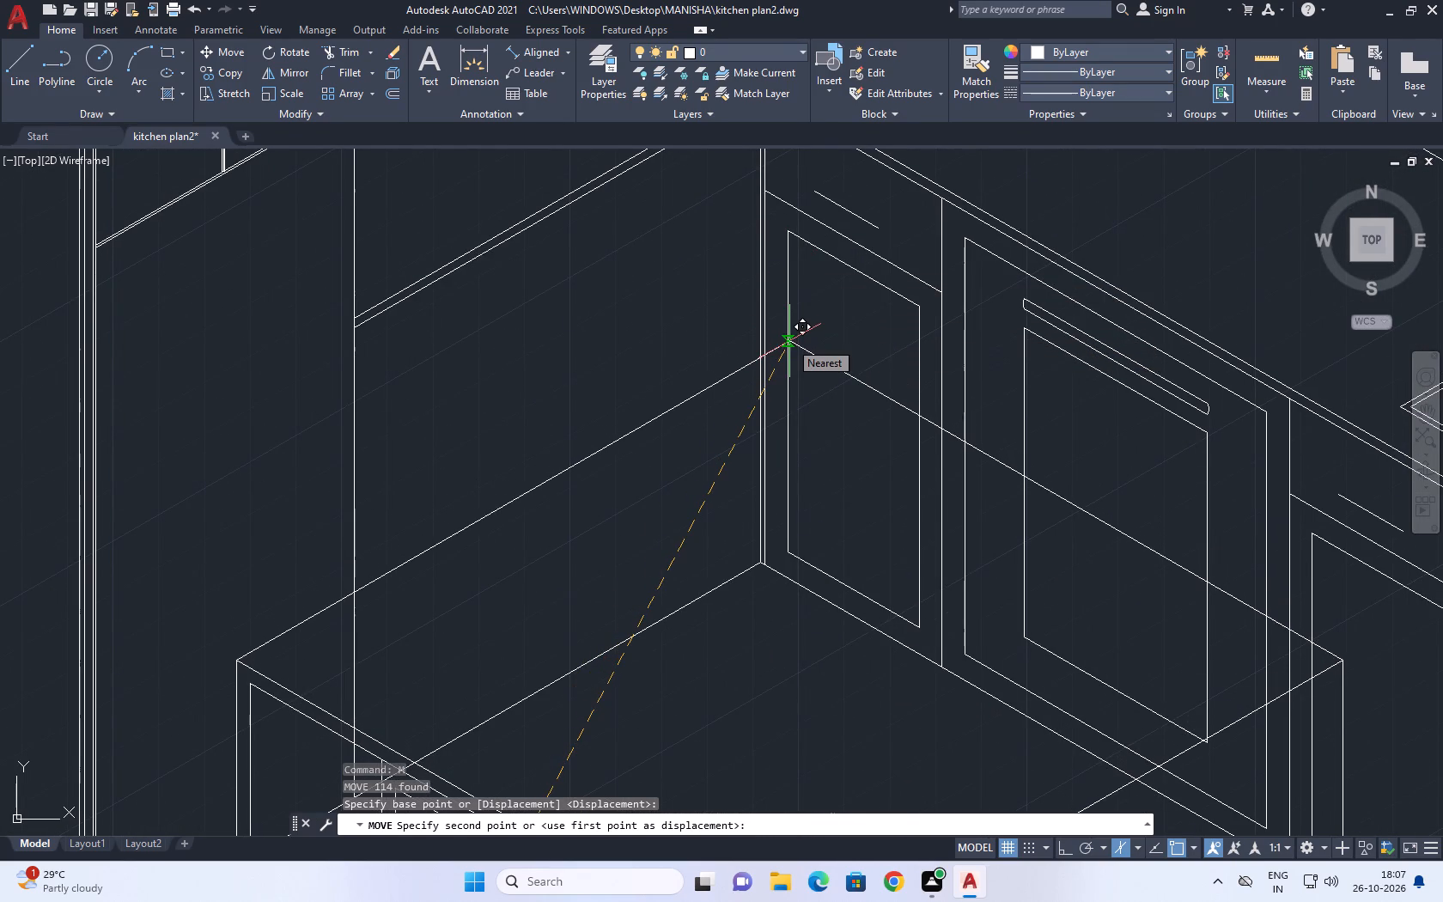
scroll(789, 341, "down", 2)
middle_click_drag(784, 362, 805, 319)
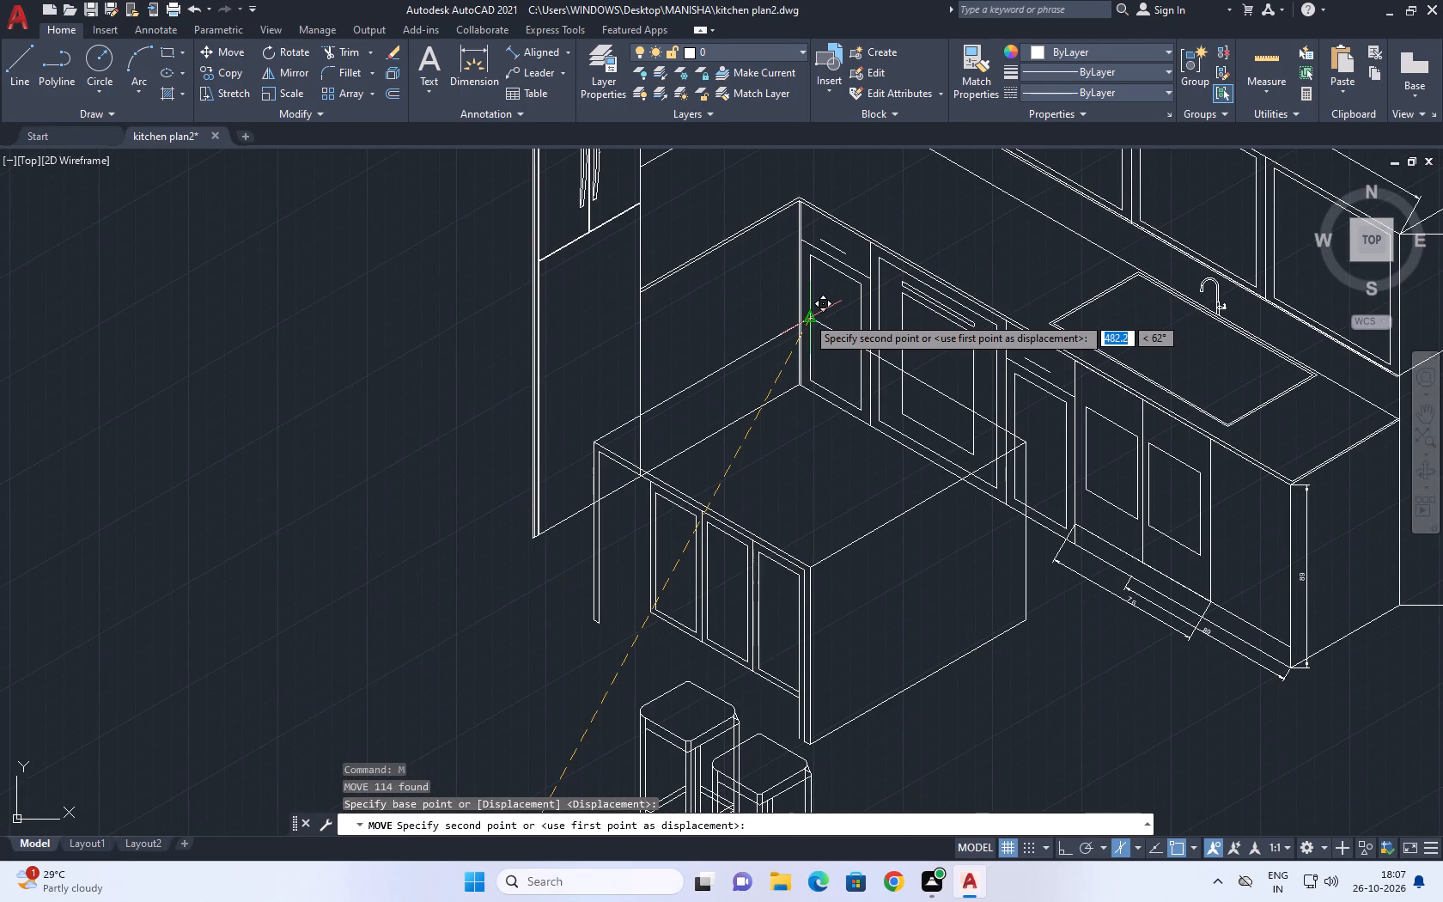
left_click(808, 304)
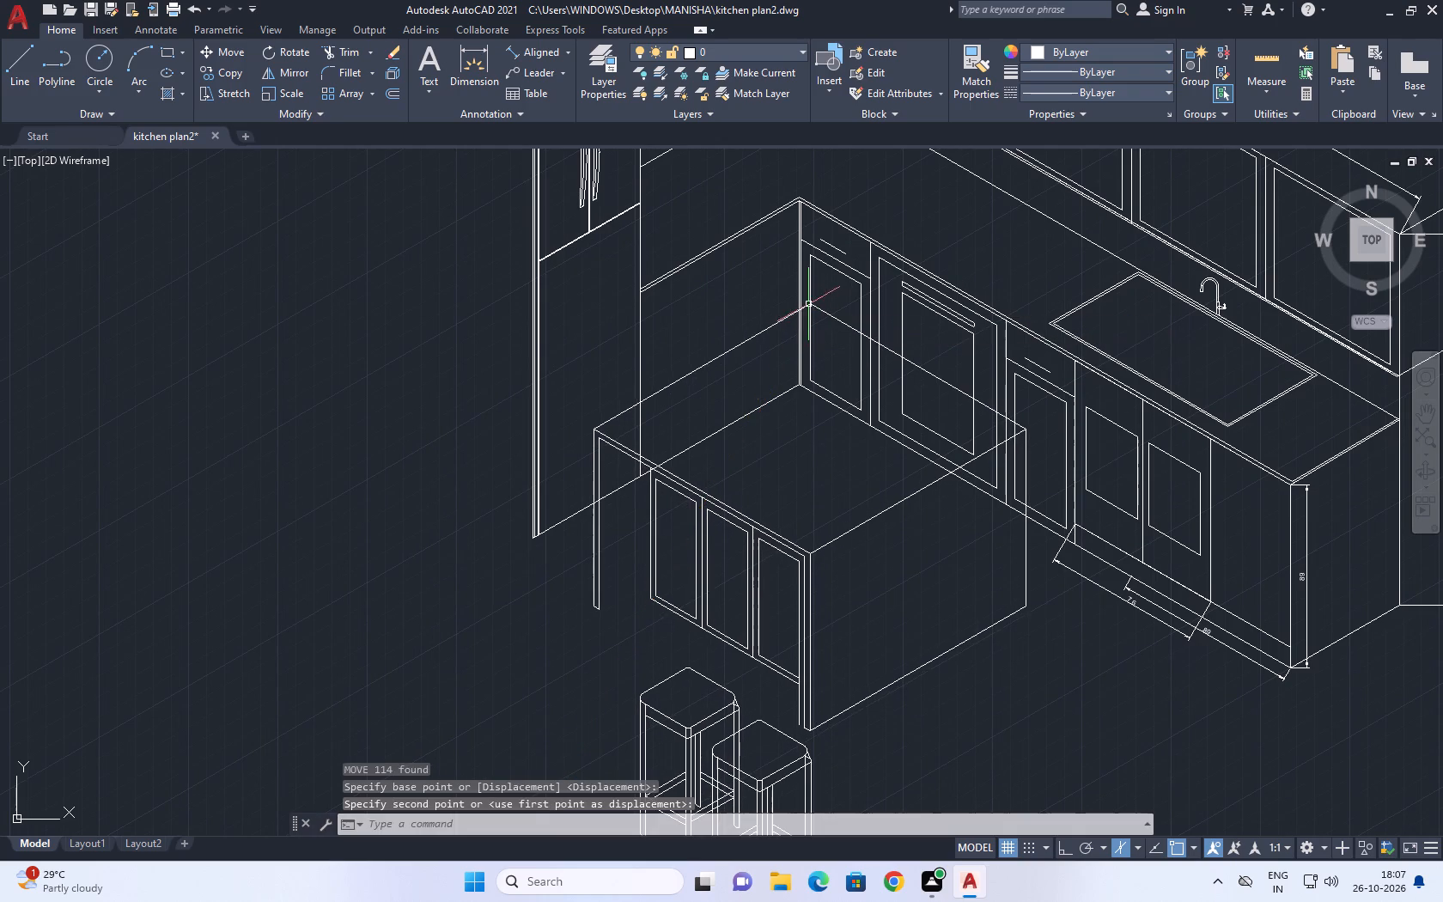
key("Escape")
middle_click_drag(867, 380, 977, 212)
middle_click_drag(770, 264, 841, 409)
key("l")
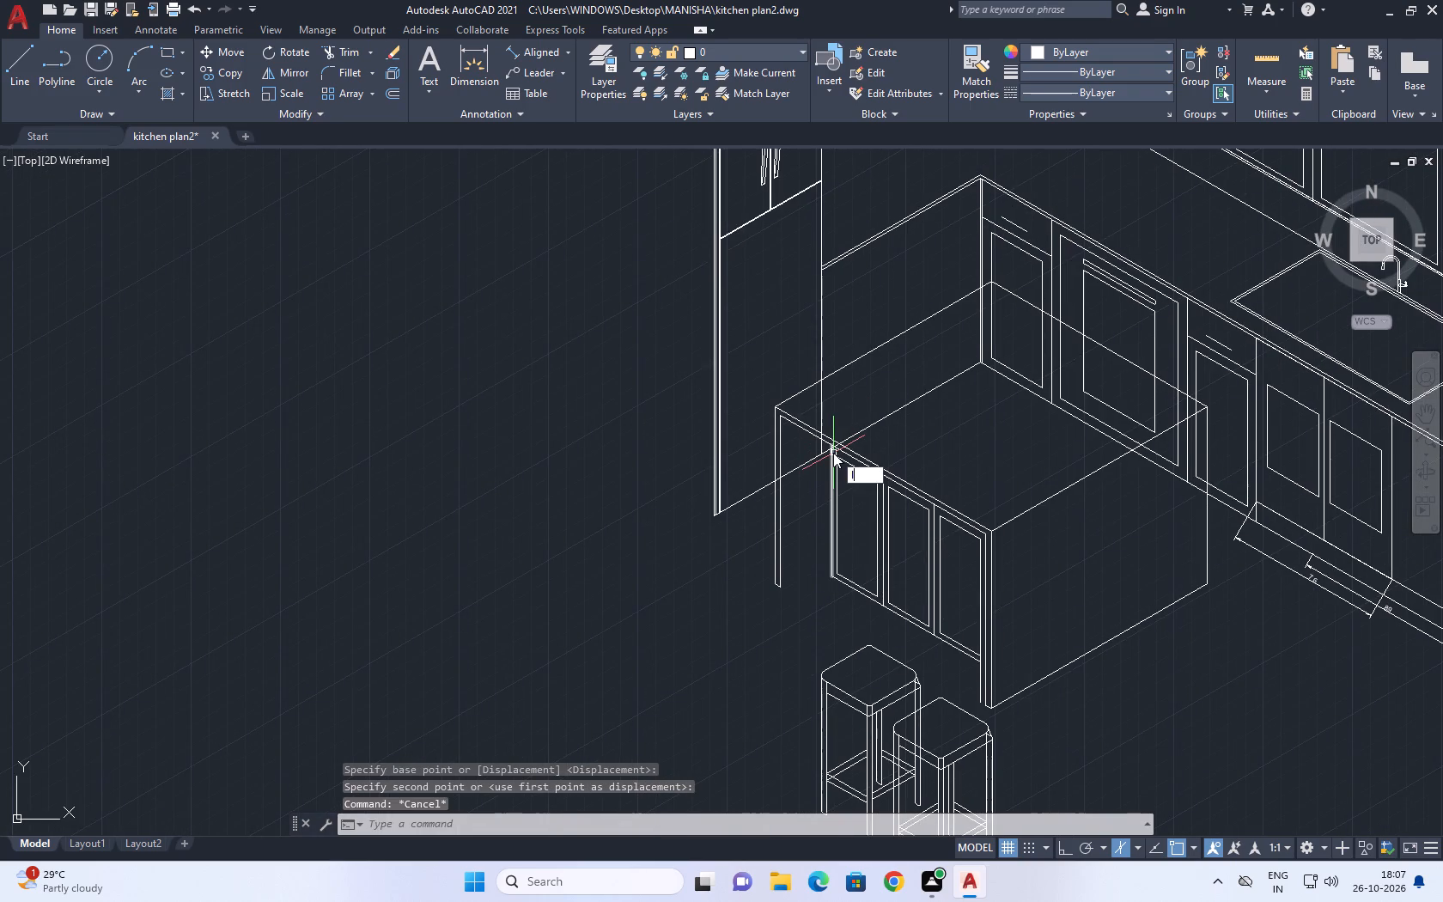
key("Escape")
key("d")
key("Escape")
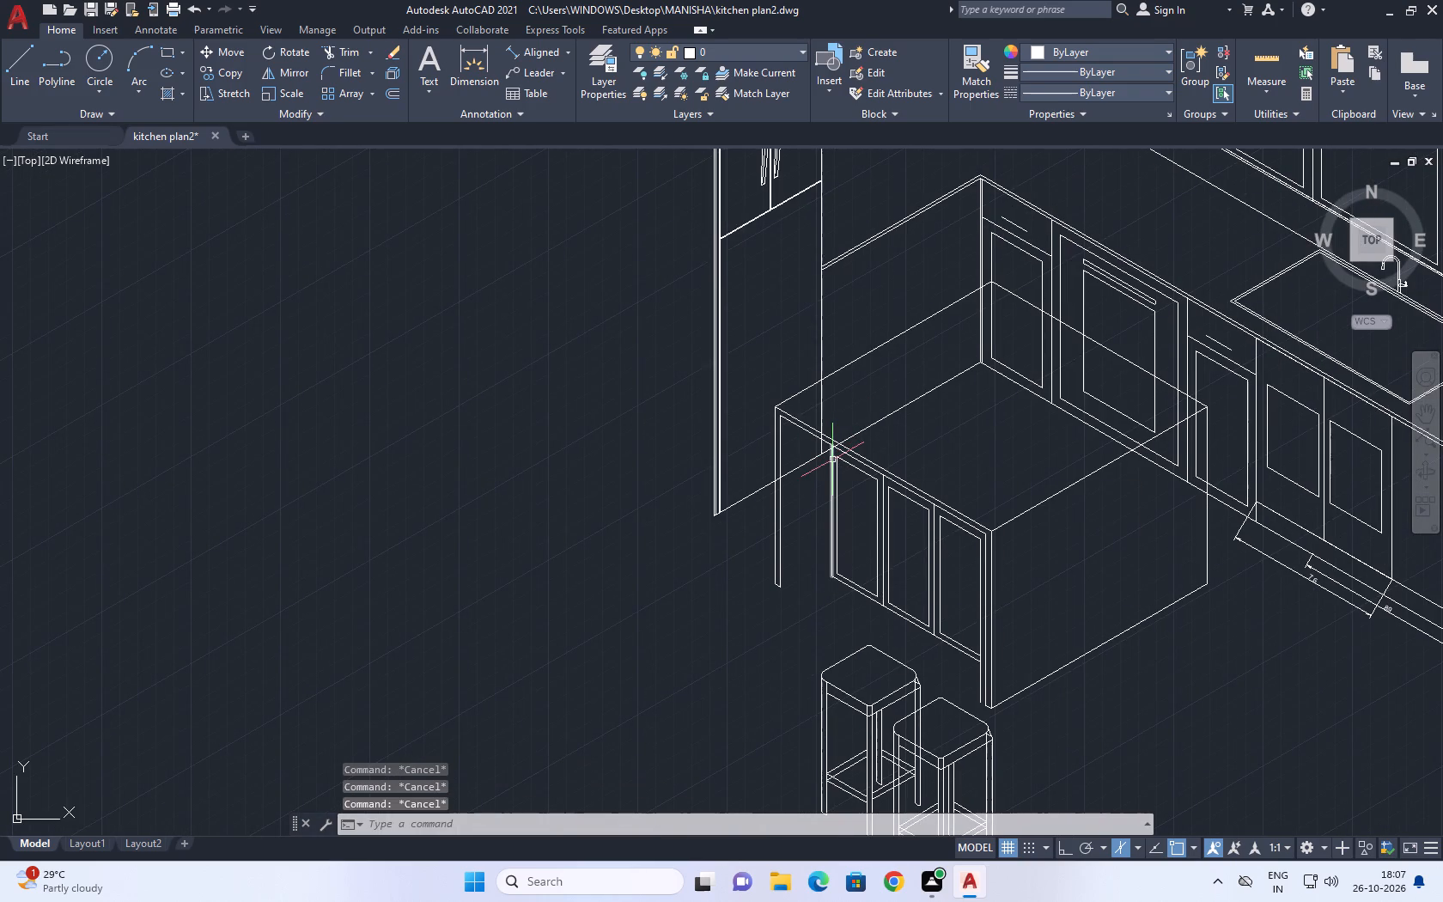
Draw a 41-unit line at 30° from the tall cabinet's front vertical edge just above its base, using the top isoplane with ortho on.
key("l")
key("space")
scroll(716, 478, "up", 1)
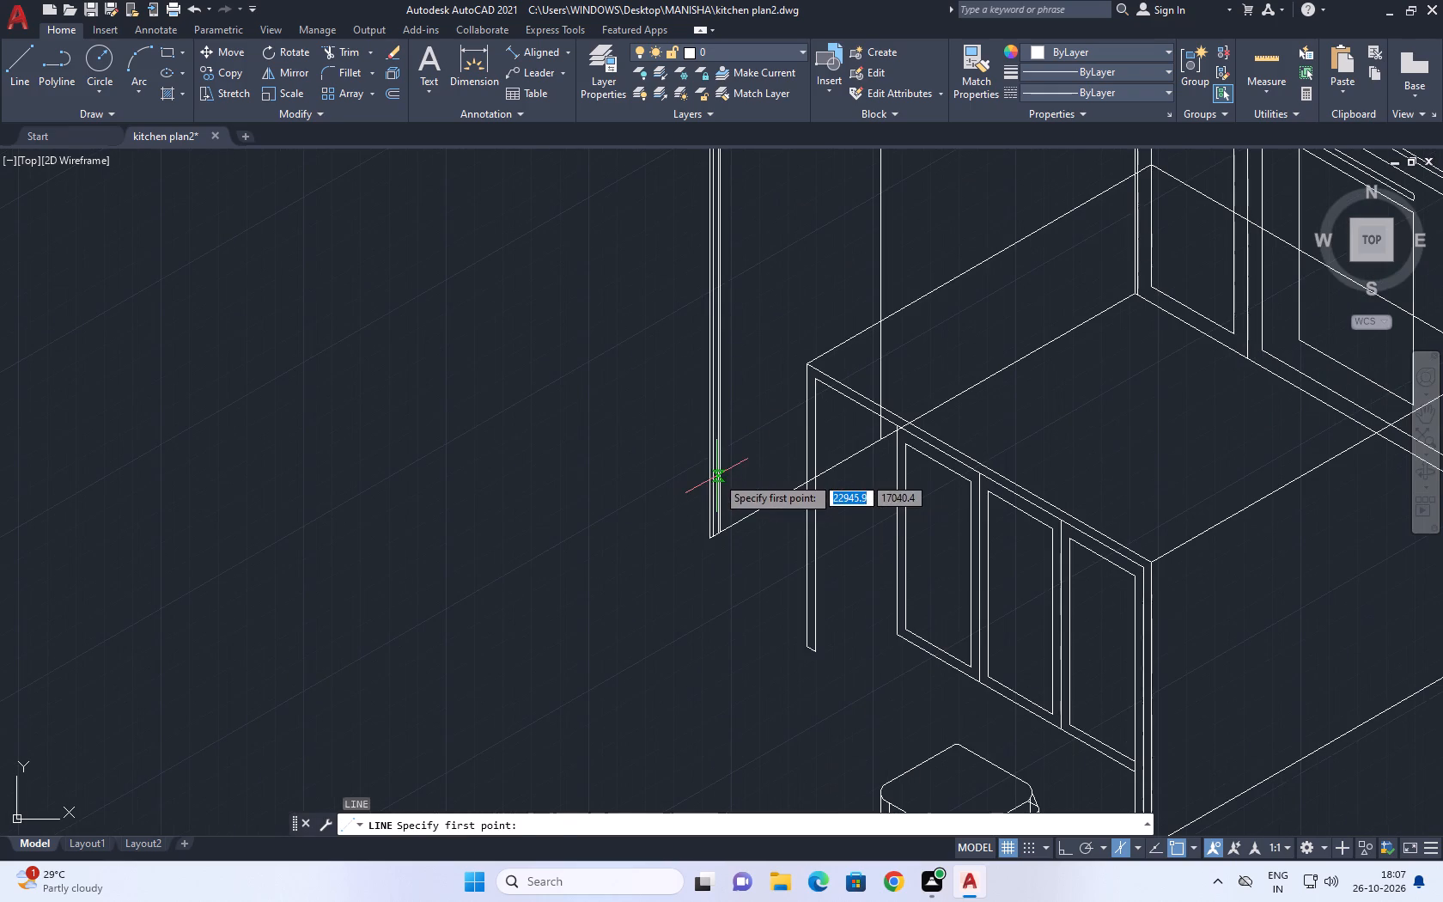
left_click(716, 476)
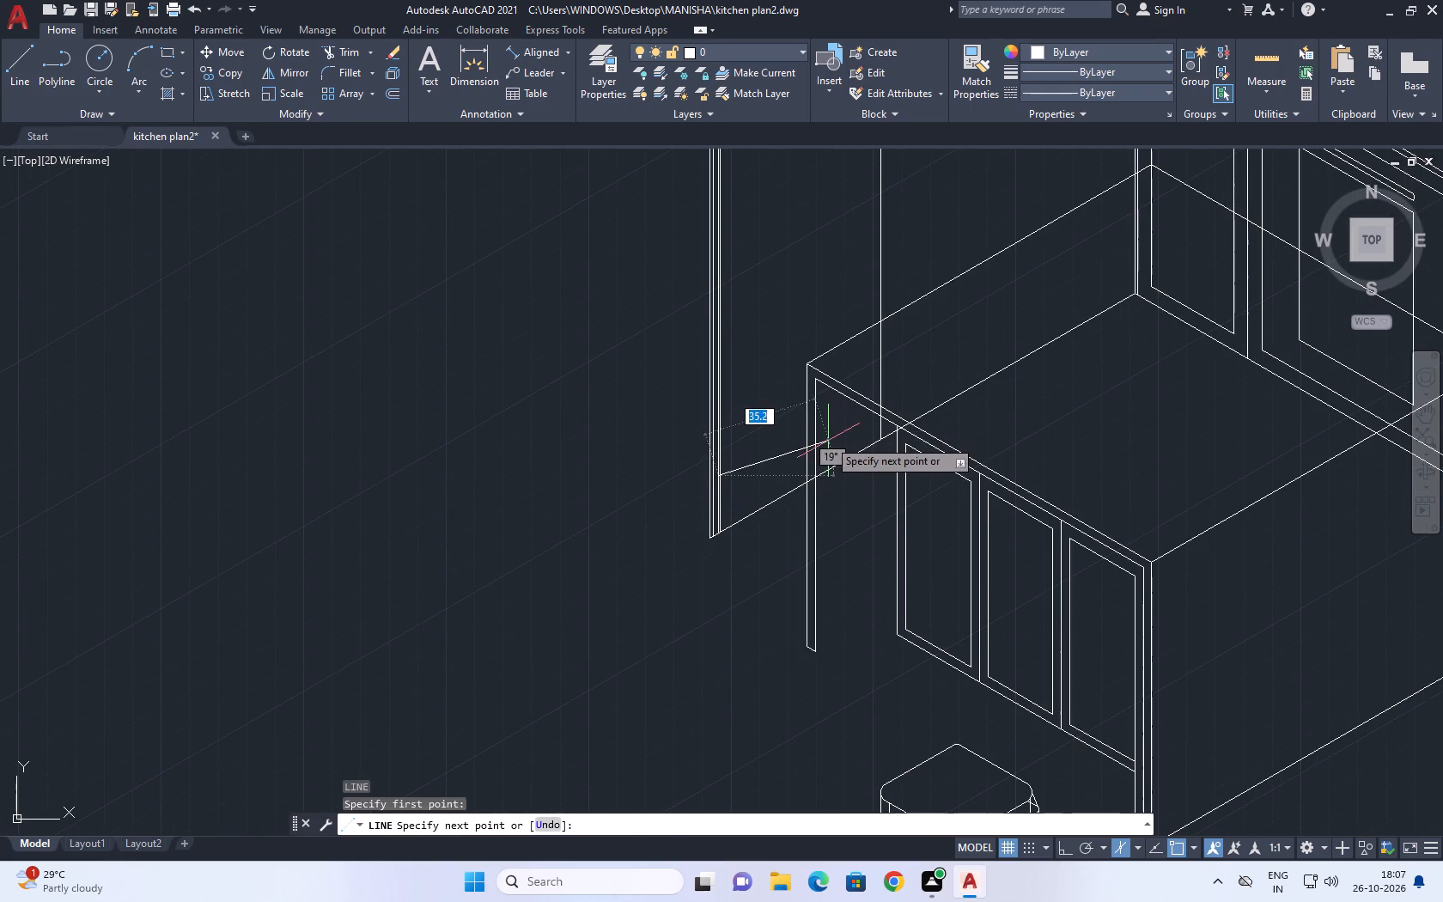
key("F5")
key("F8")
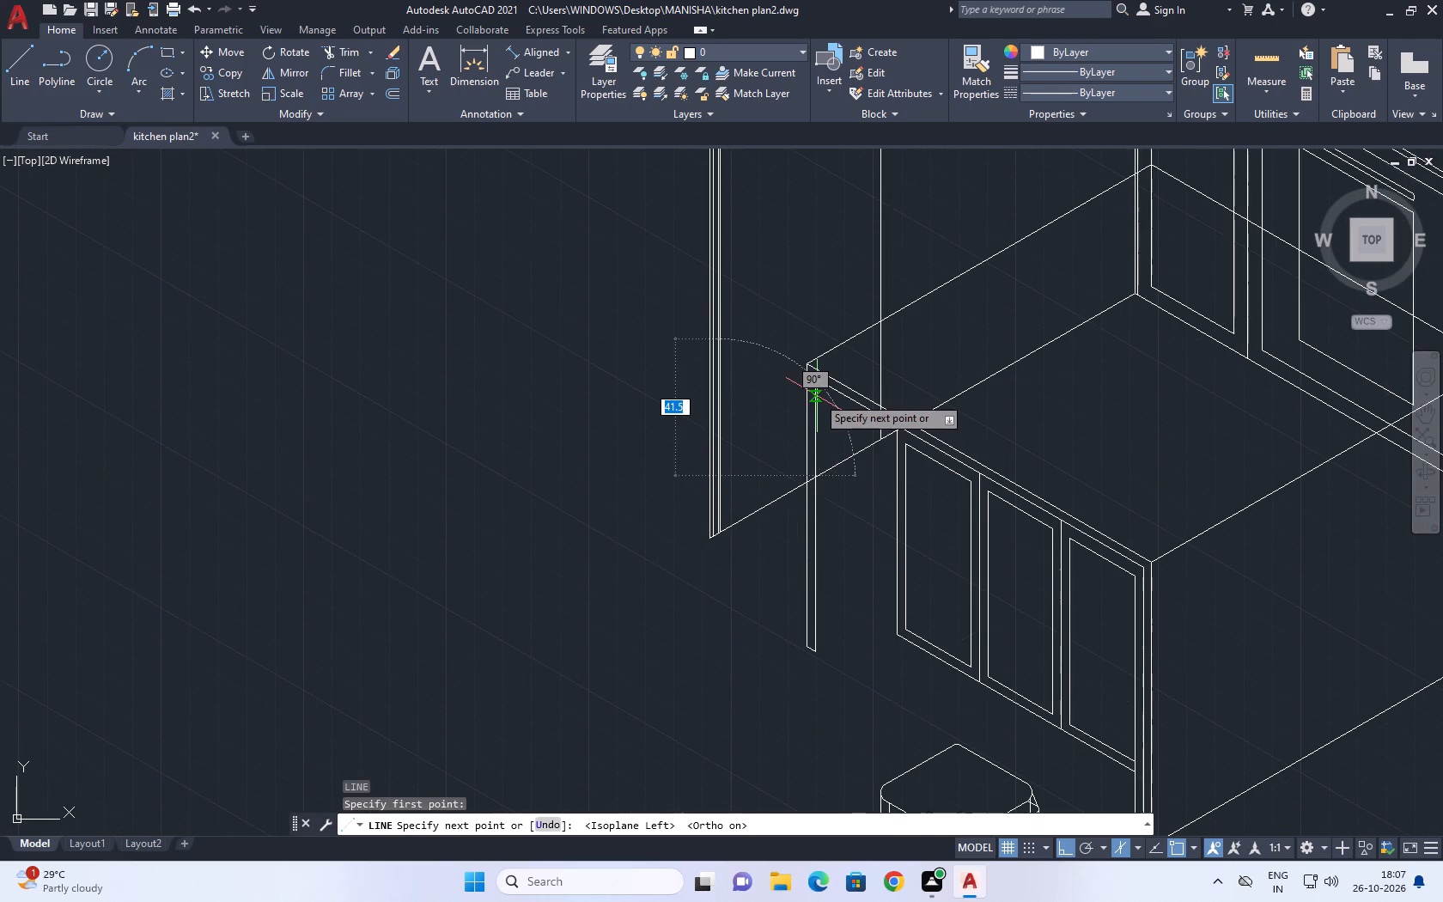
key("F5")
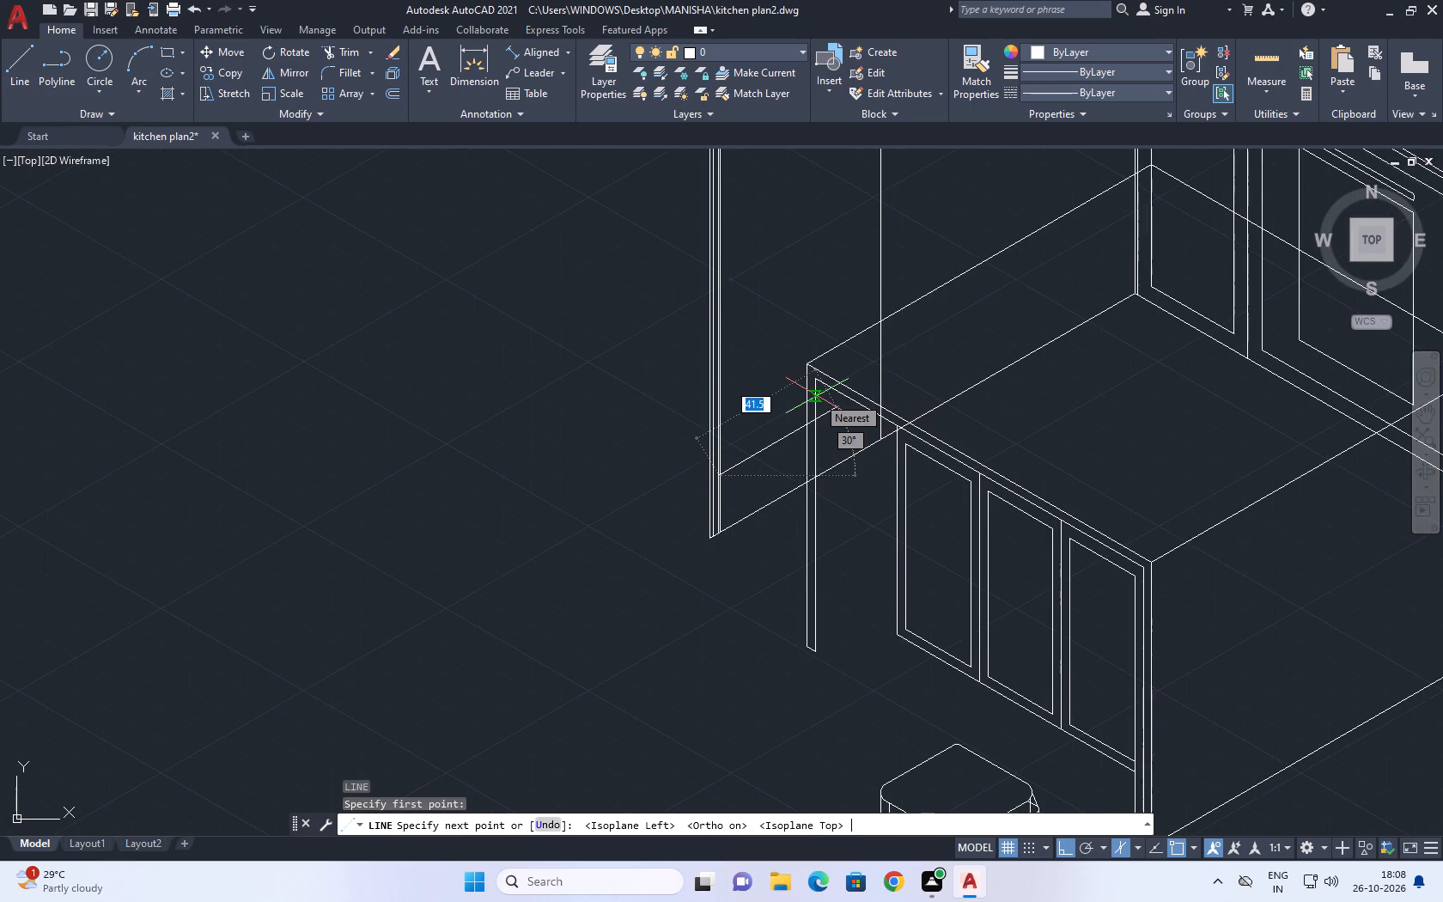
key("4")
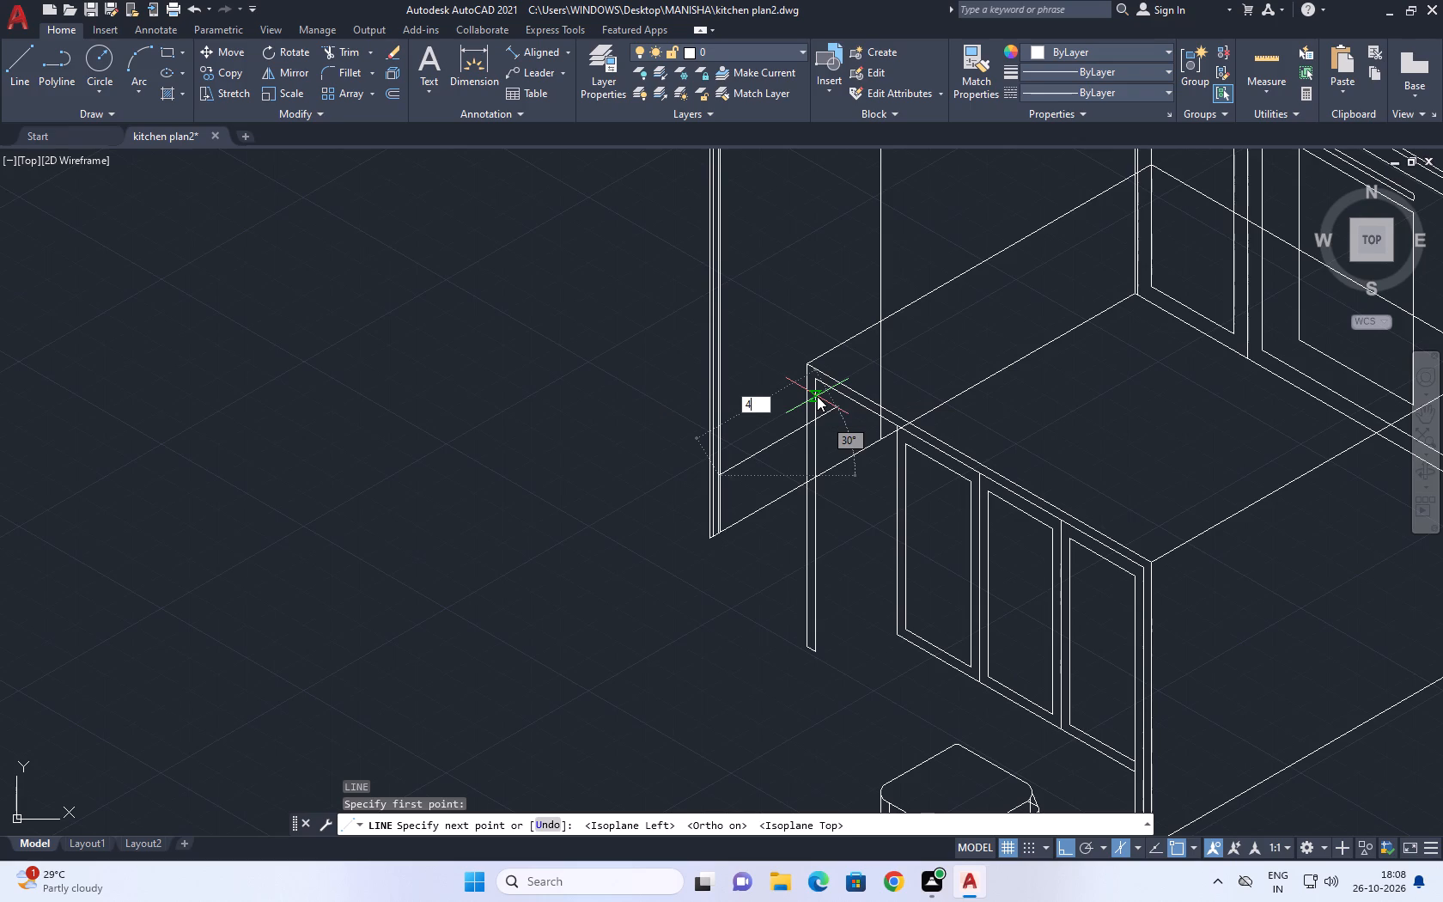
key("1")
key("Return")
key("Escape")
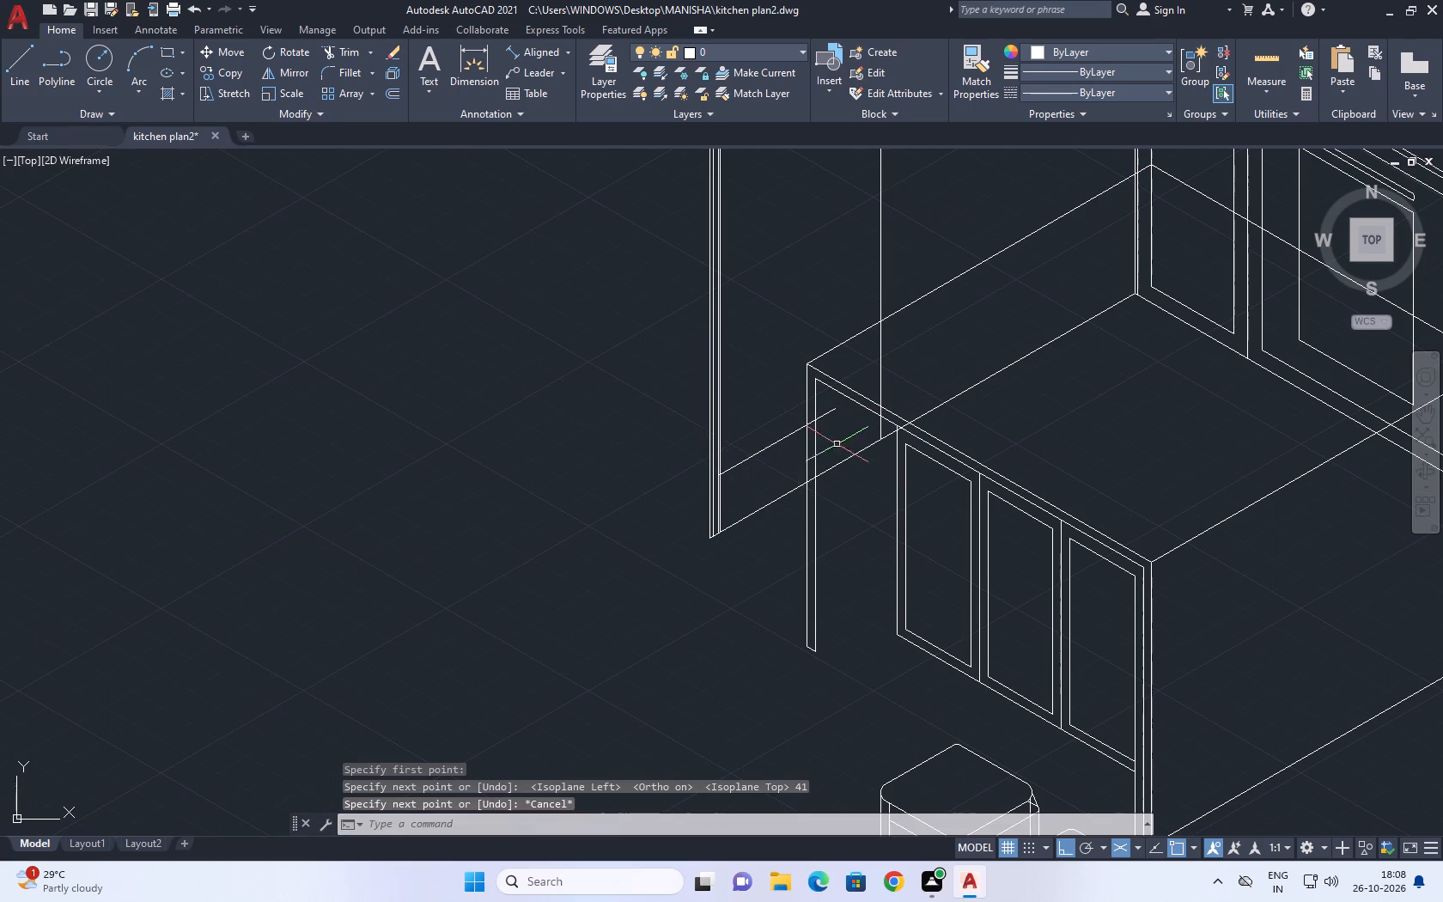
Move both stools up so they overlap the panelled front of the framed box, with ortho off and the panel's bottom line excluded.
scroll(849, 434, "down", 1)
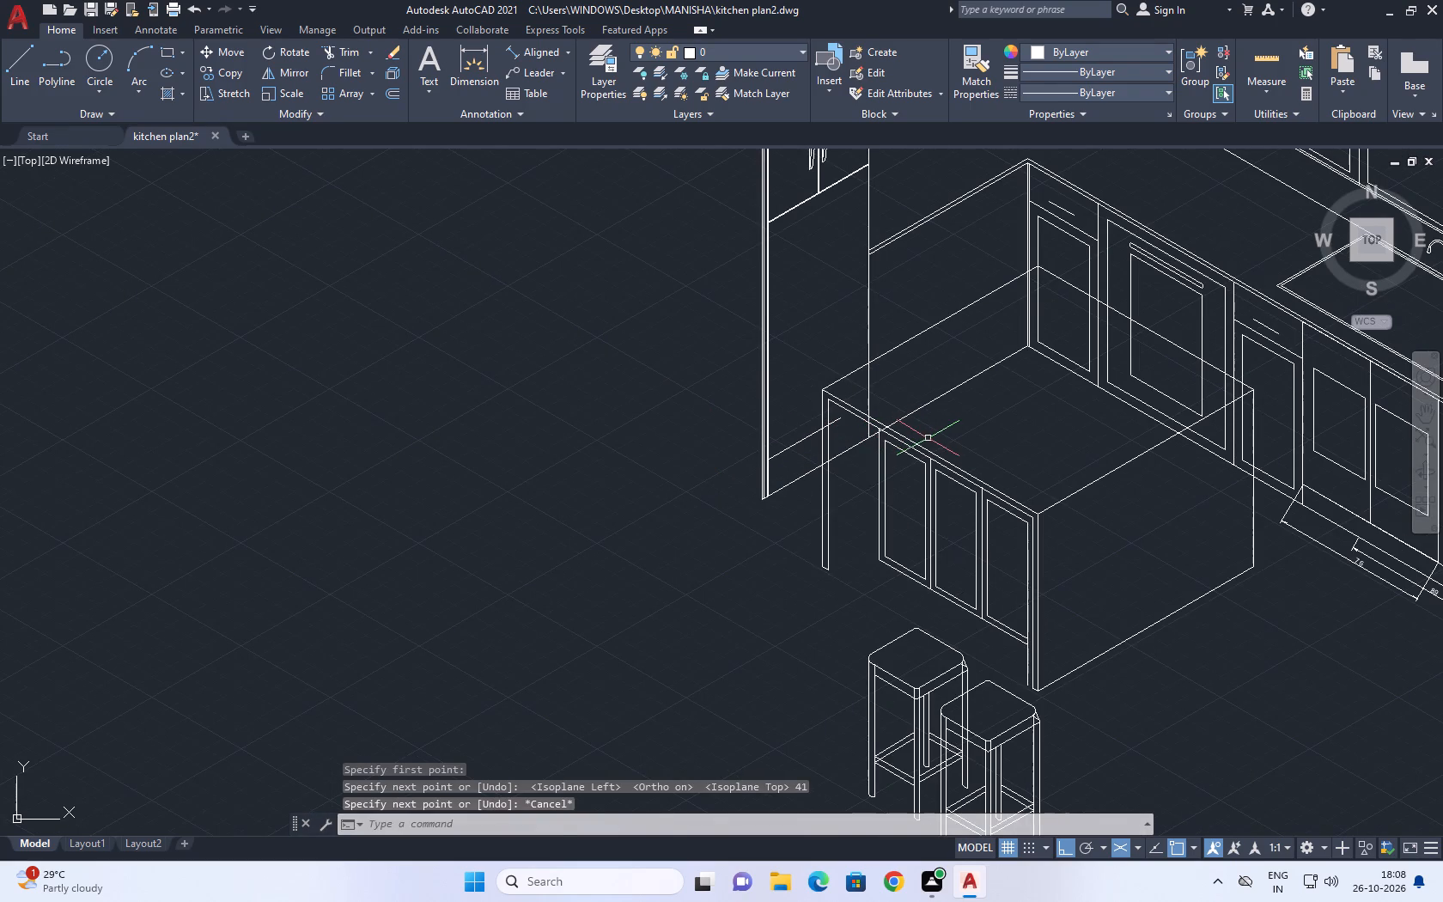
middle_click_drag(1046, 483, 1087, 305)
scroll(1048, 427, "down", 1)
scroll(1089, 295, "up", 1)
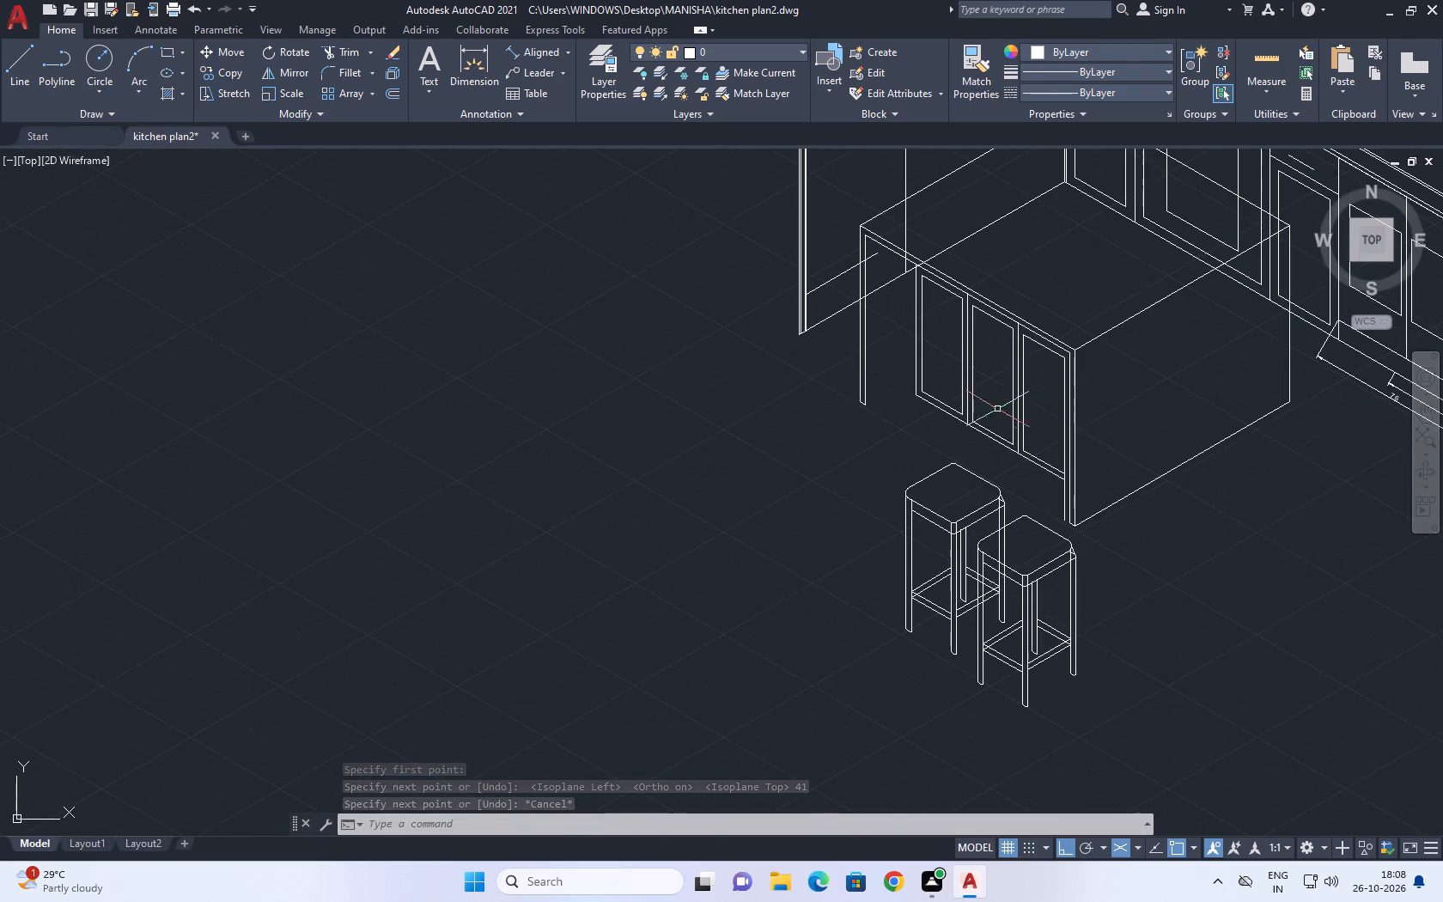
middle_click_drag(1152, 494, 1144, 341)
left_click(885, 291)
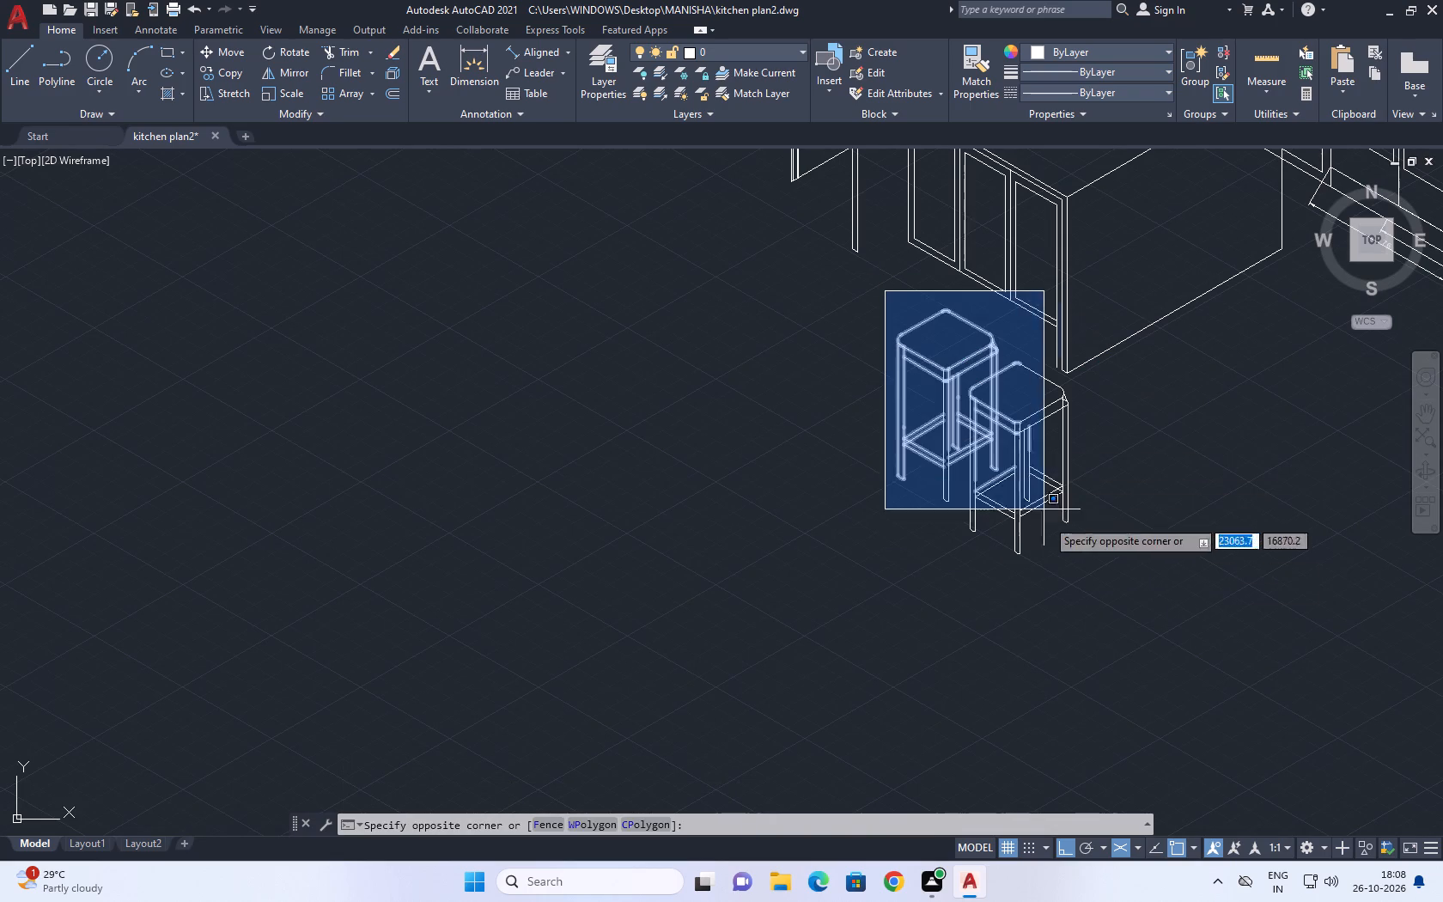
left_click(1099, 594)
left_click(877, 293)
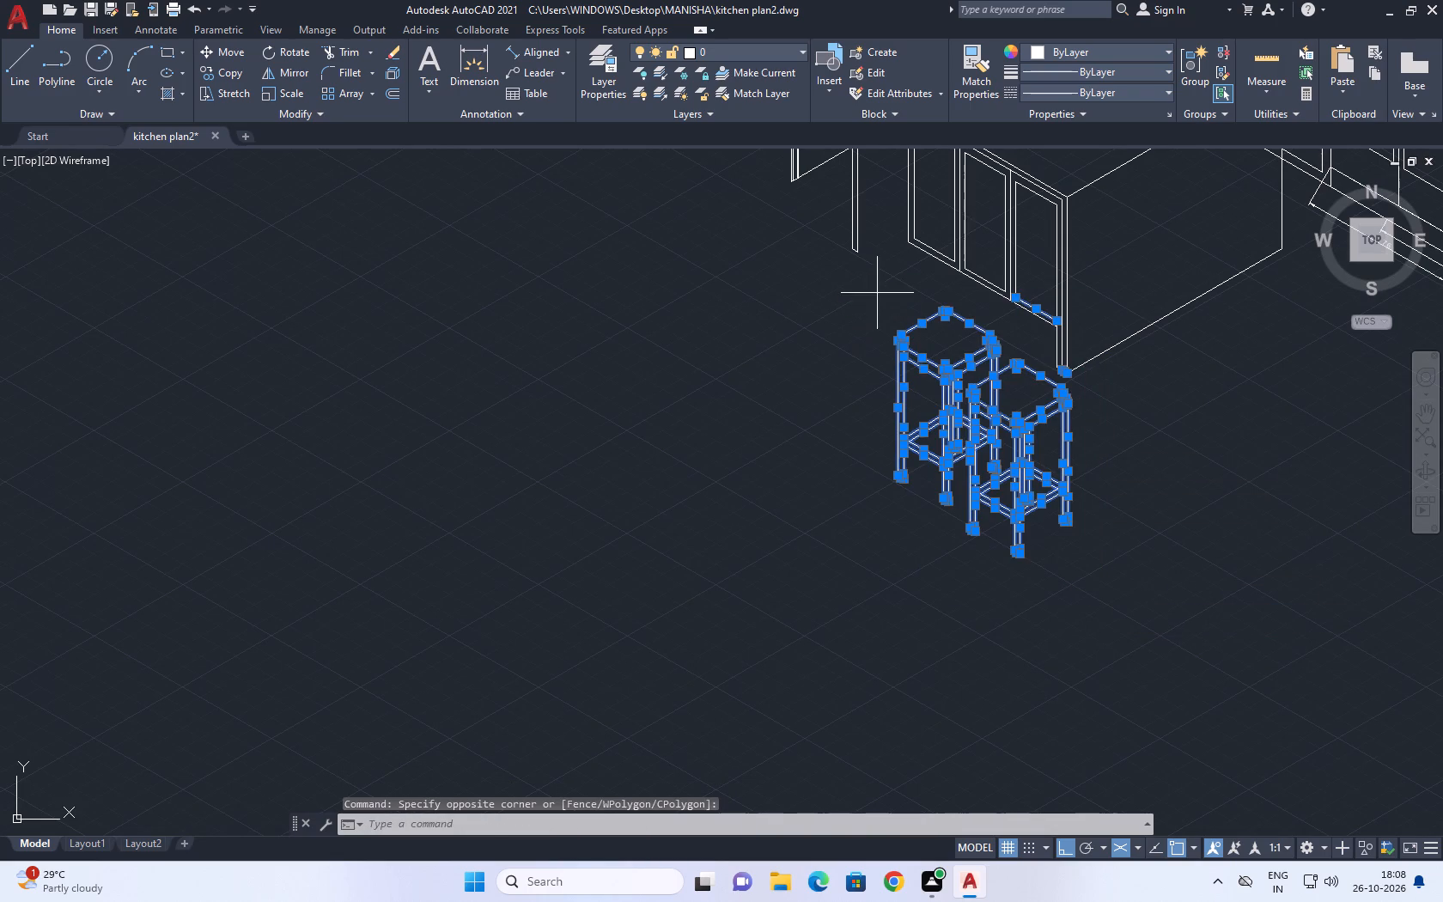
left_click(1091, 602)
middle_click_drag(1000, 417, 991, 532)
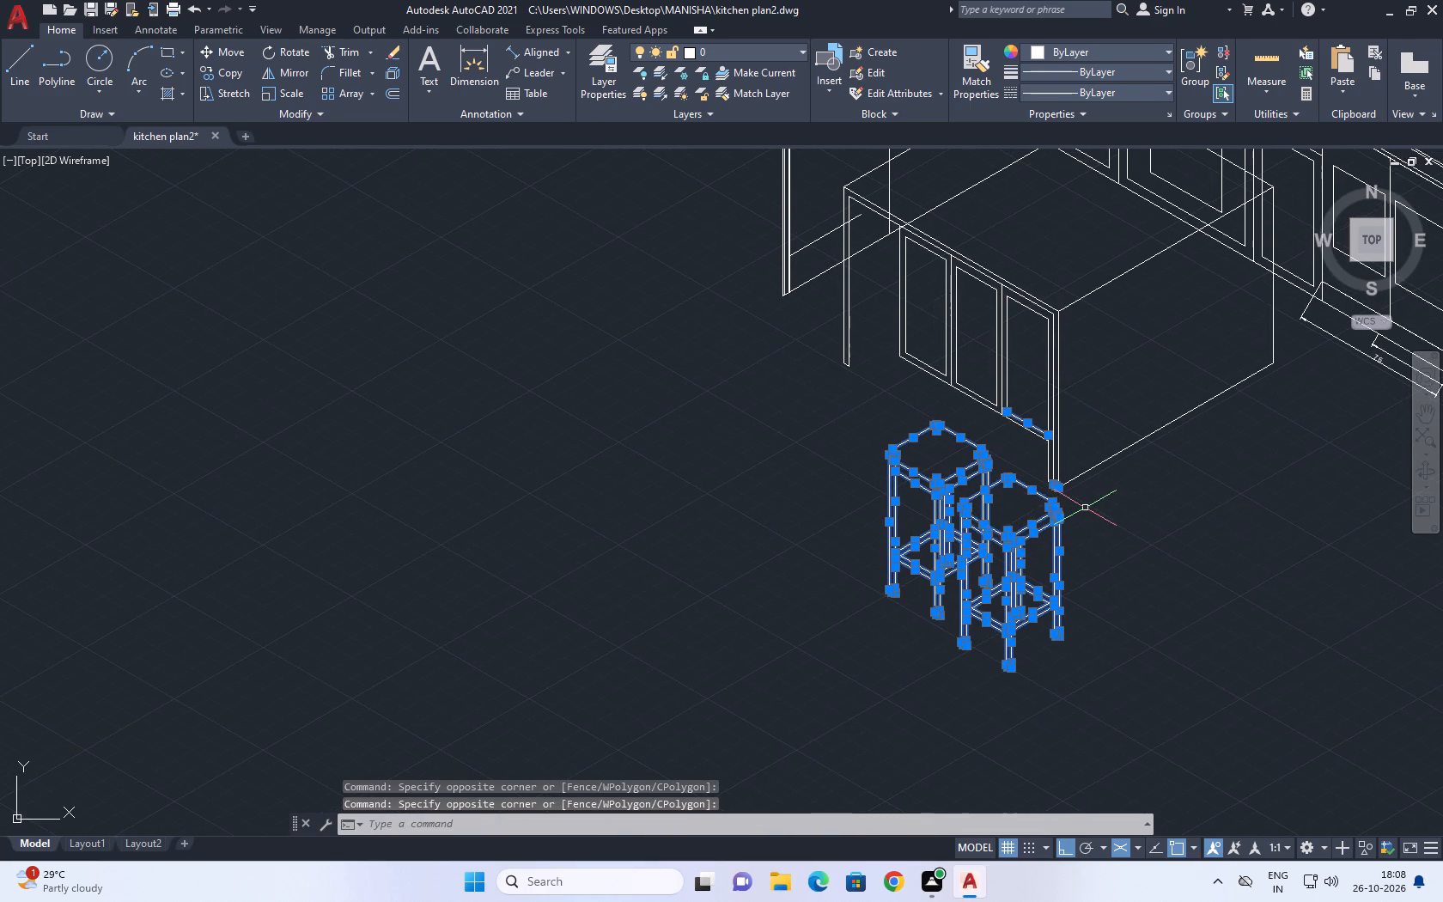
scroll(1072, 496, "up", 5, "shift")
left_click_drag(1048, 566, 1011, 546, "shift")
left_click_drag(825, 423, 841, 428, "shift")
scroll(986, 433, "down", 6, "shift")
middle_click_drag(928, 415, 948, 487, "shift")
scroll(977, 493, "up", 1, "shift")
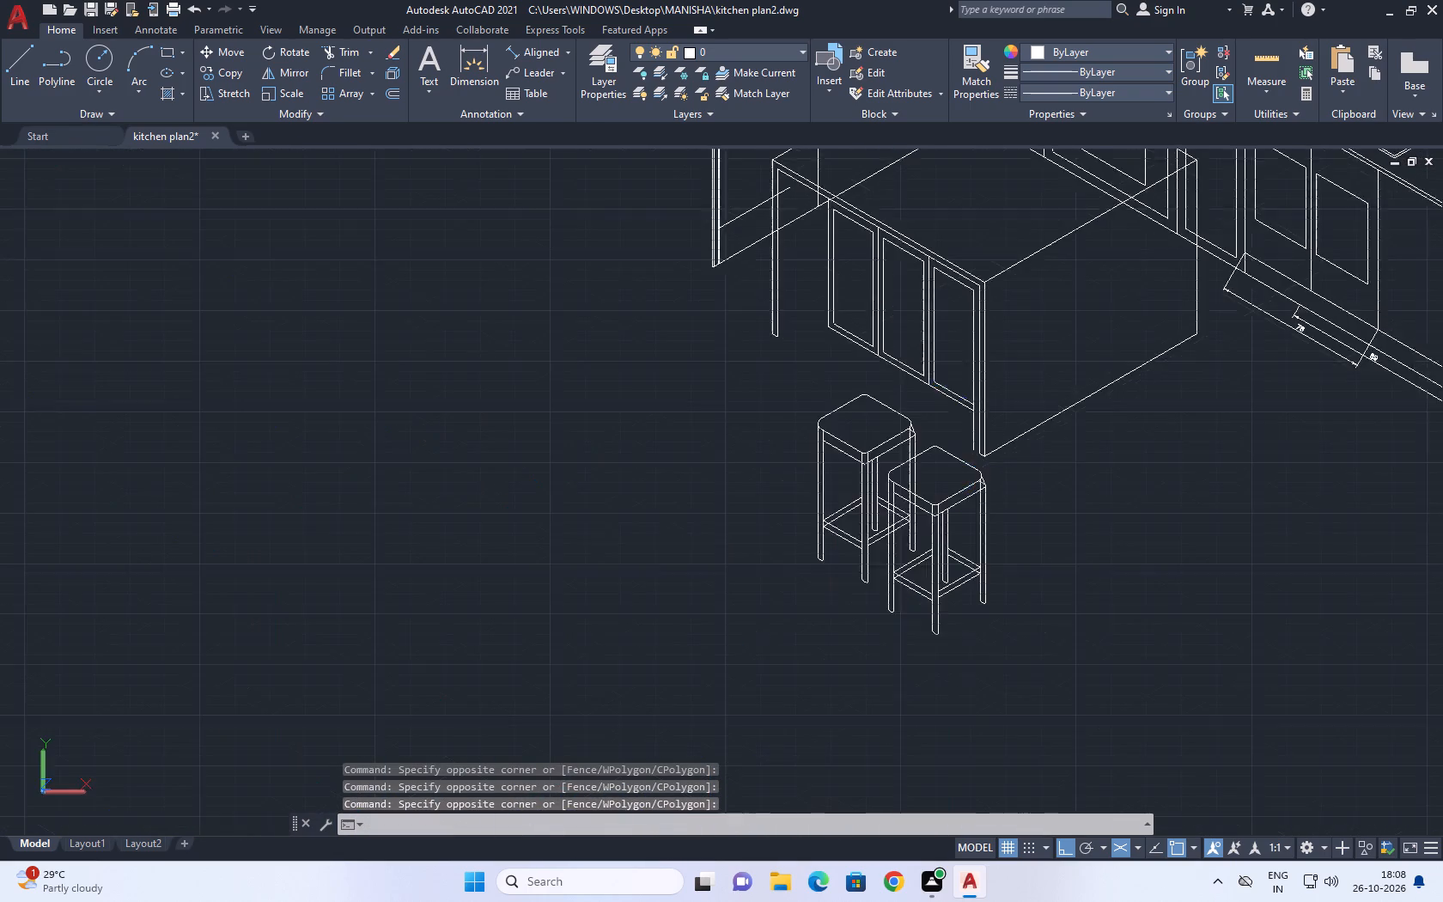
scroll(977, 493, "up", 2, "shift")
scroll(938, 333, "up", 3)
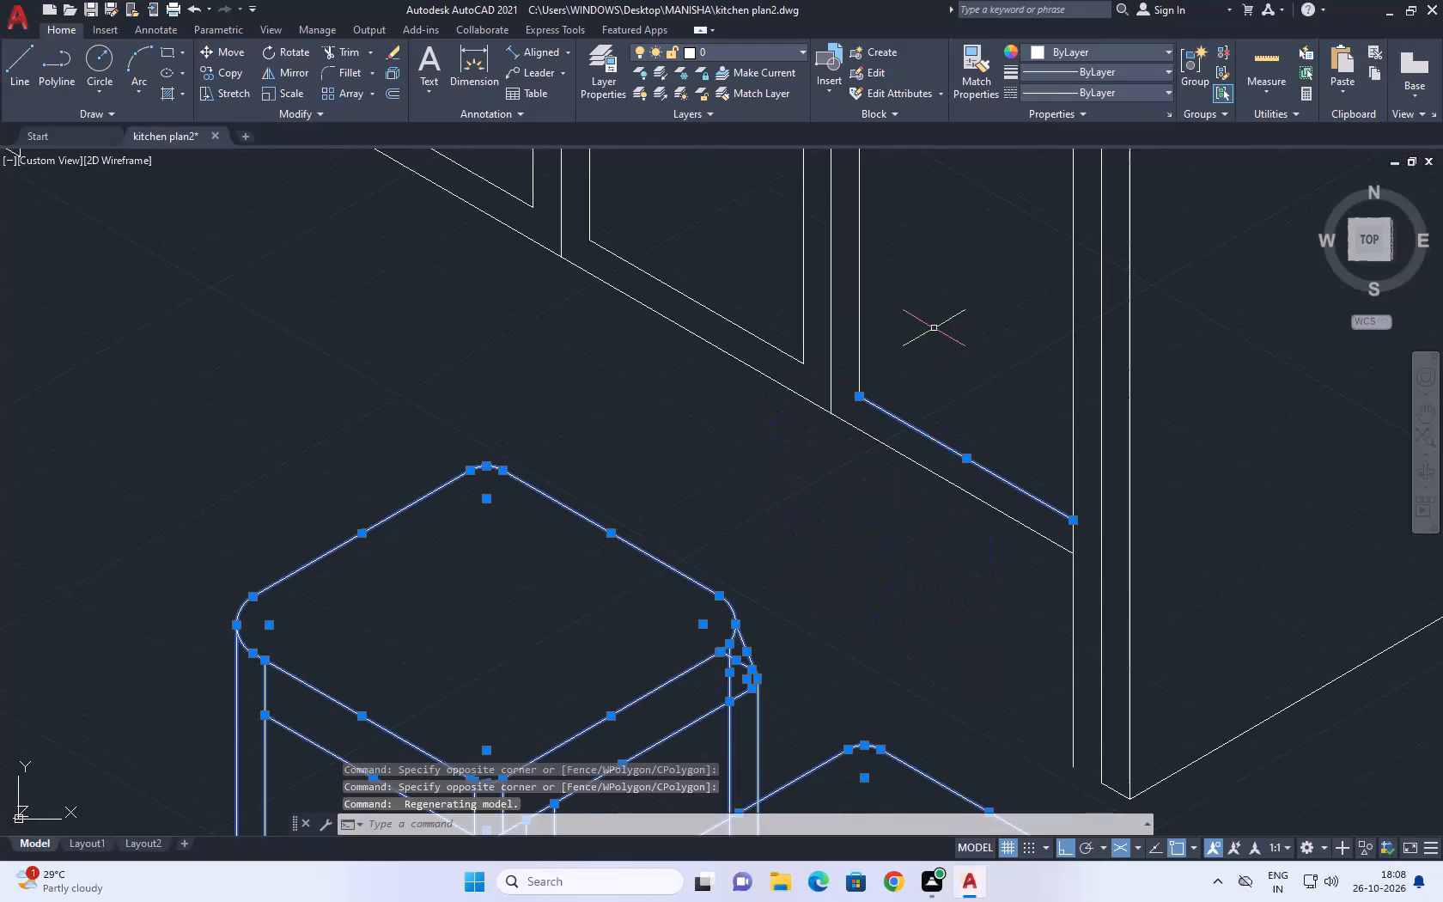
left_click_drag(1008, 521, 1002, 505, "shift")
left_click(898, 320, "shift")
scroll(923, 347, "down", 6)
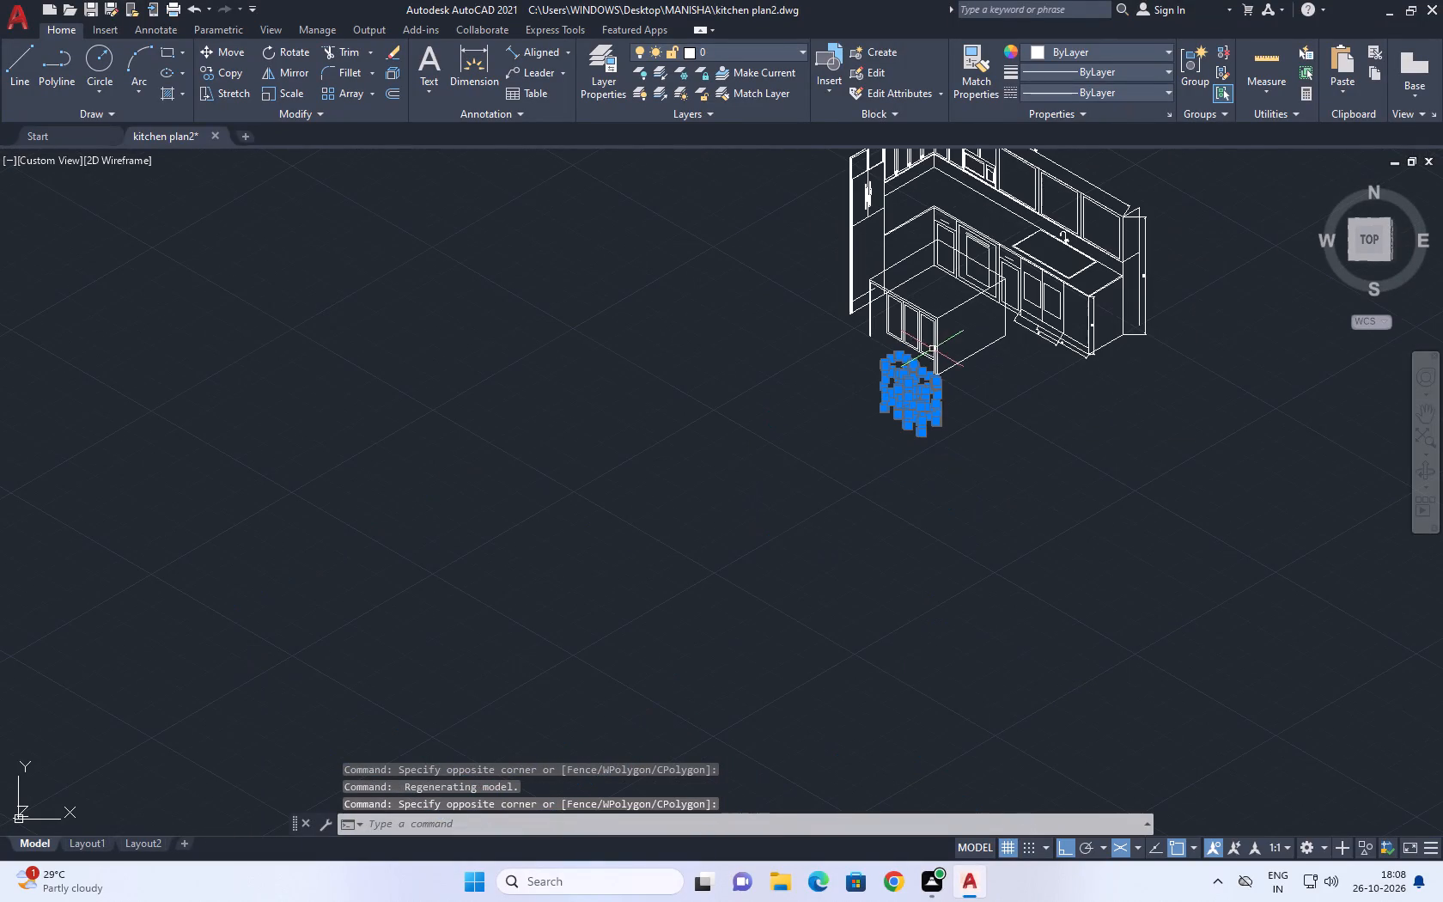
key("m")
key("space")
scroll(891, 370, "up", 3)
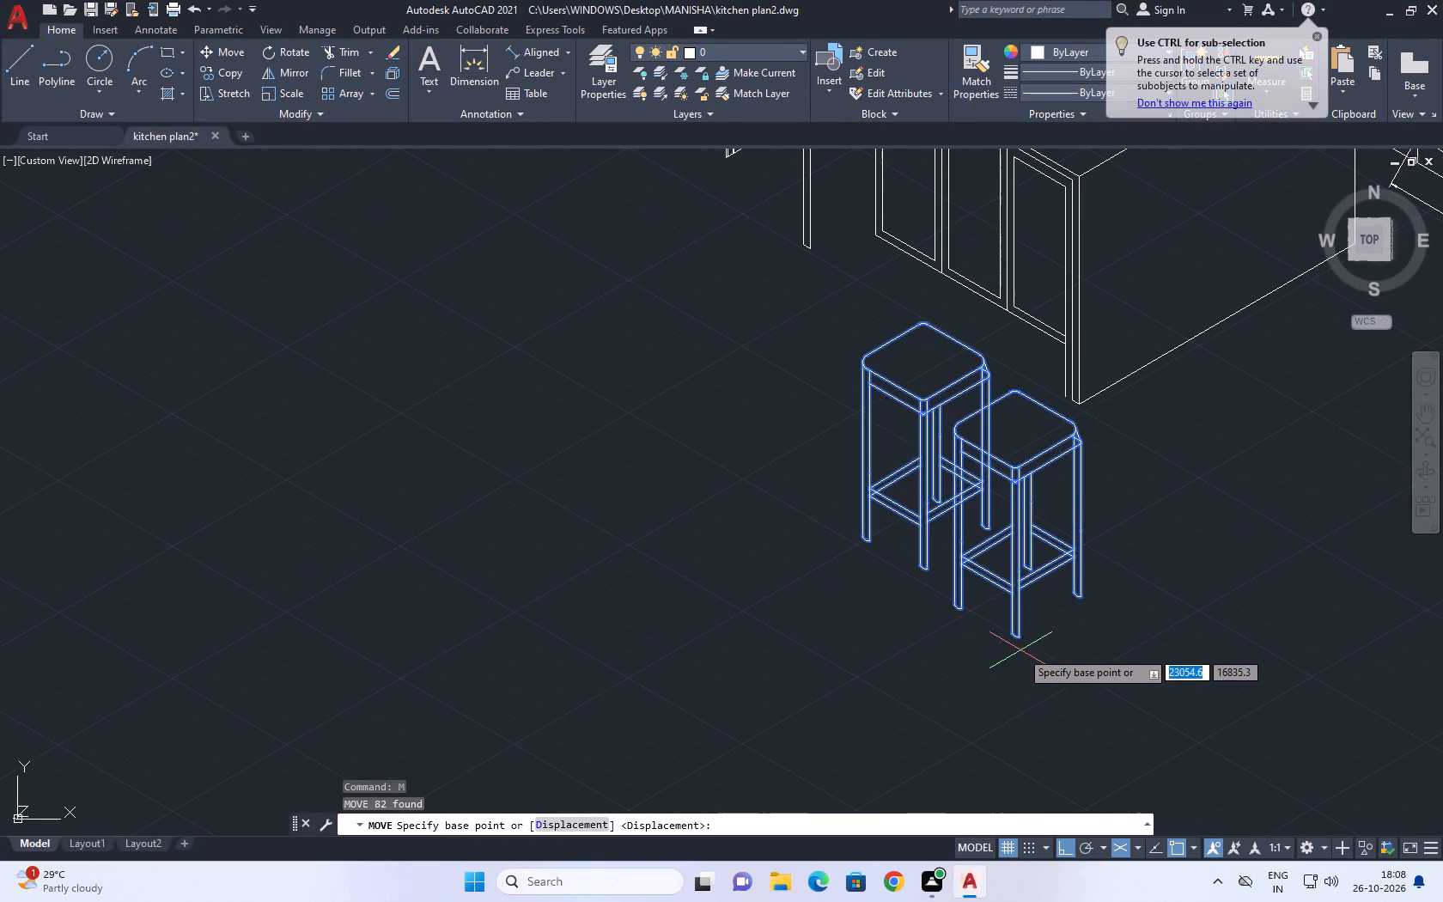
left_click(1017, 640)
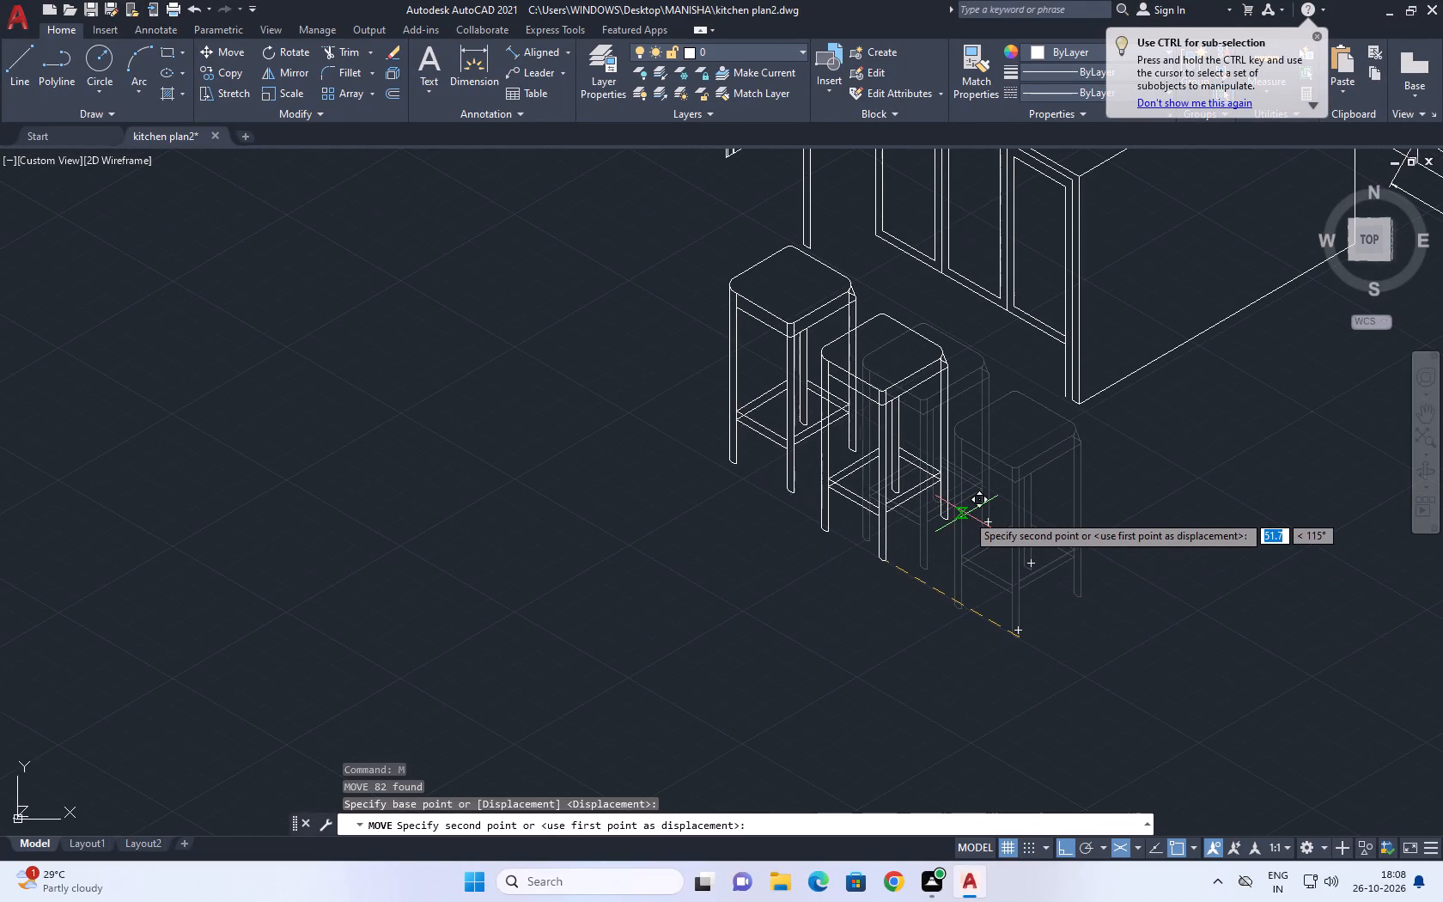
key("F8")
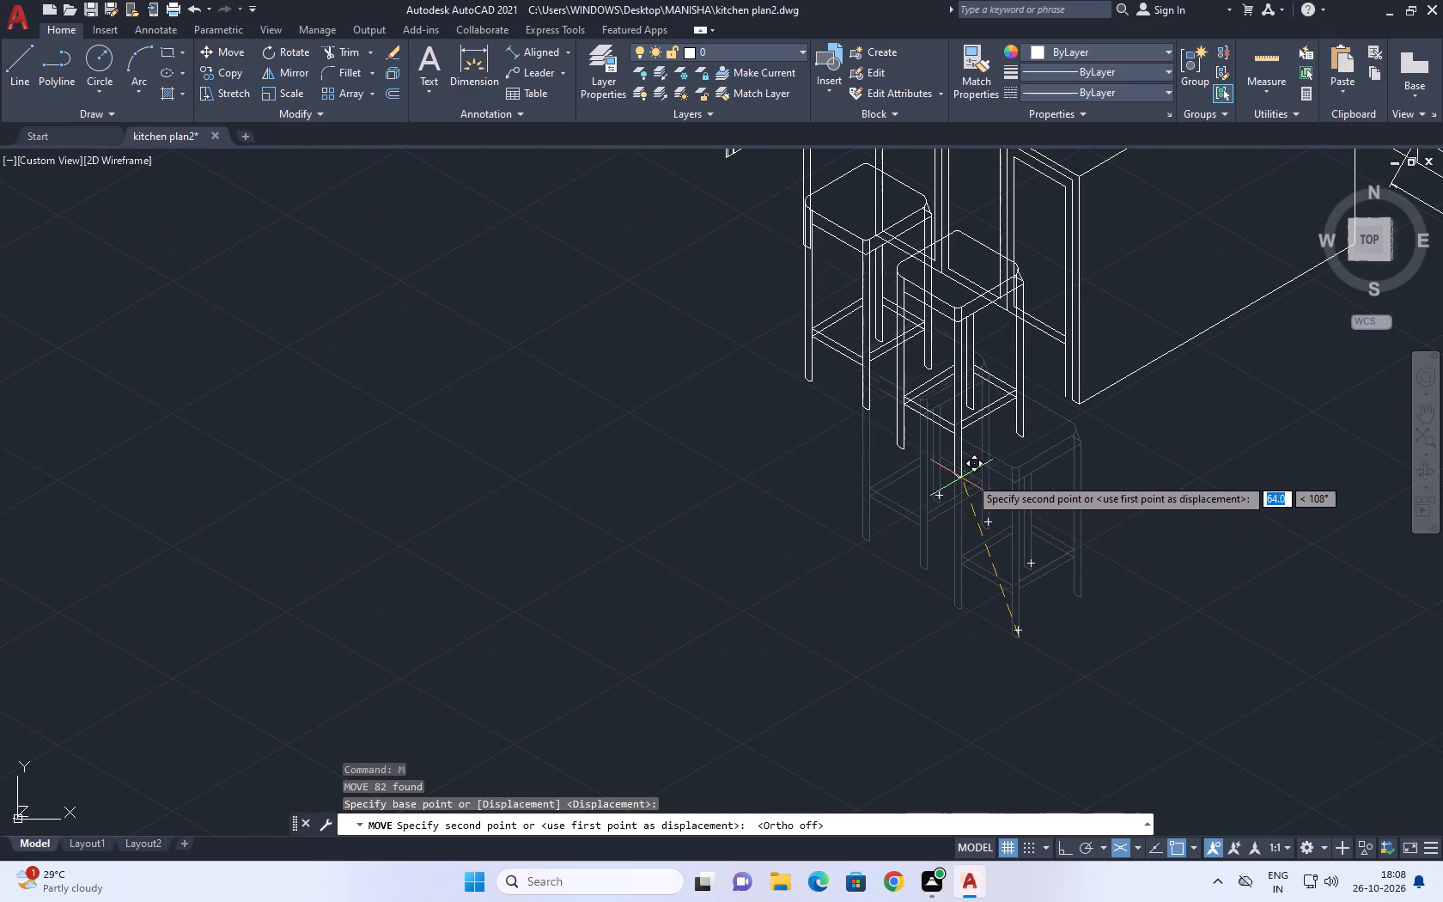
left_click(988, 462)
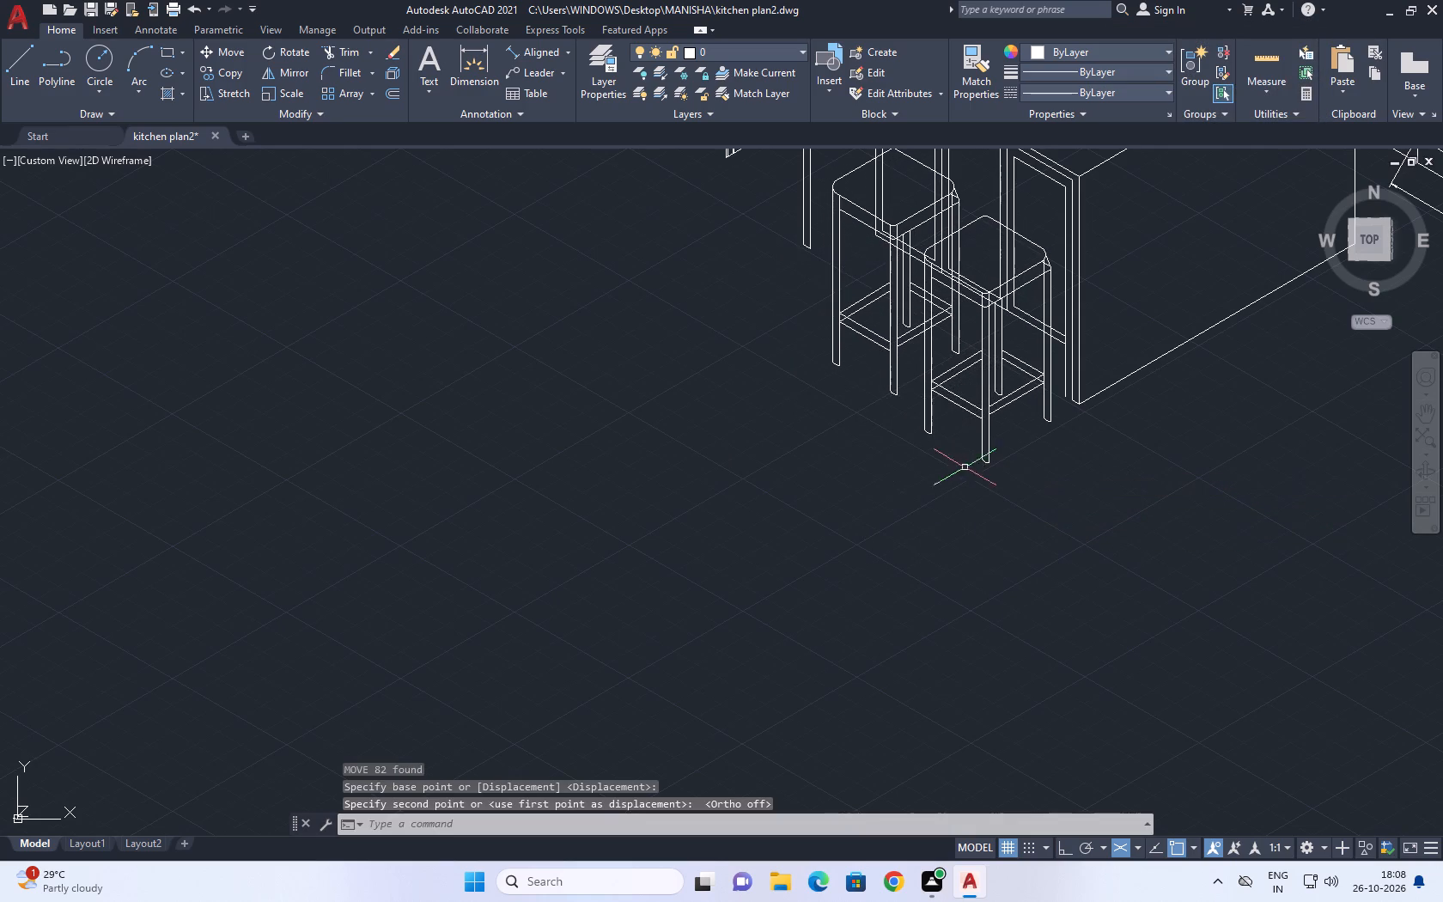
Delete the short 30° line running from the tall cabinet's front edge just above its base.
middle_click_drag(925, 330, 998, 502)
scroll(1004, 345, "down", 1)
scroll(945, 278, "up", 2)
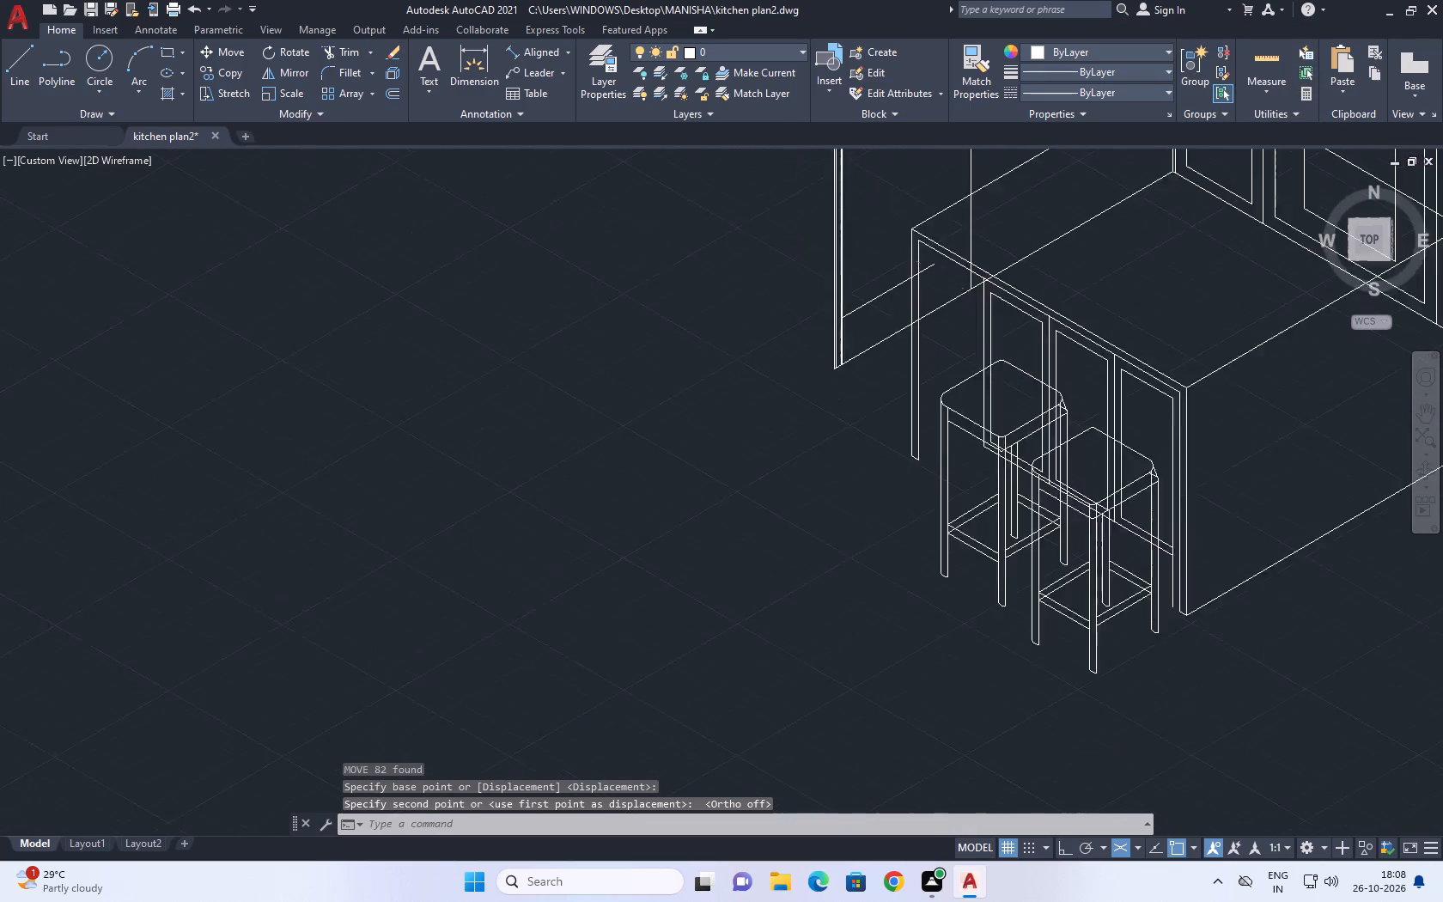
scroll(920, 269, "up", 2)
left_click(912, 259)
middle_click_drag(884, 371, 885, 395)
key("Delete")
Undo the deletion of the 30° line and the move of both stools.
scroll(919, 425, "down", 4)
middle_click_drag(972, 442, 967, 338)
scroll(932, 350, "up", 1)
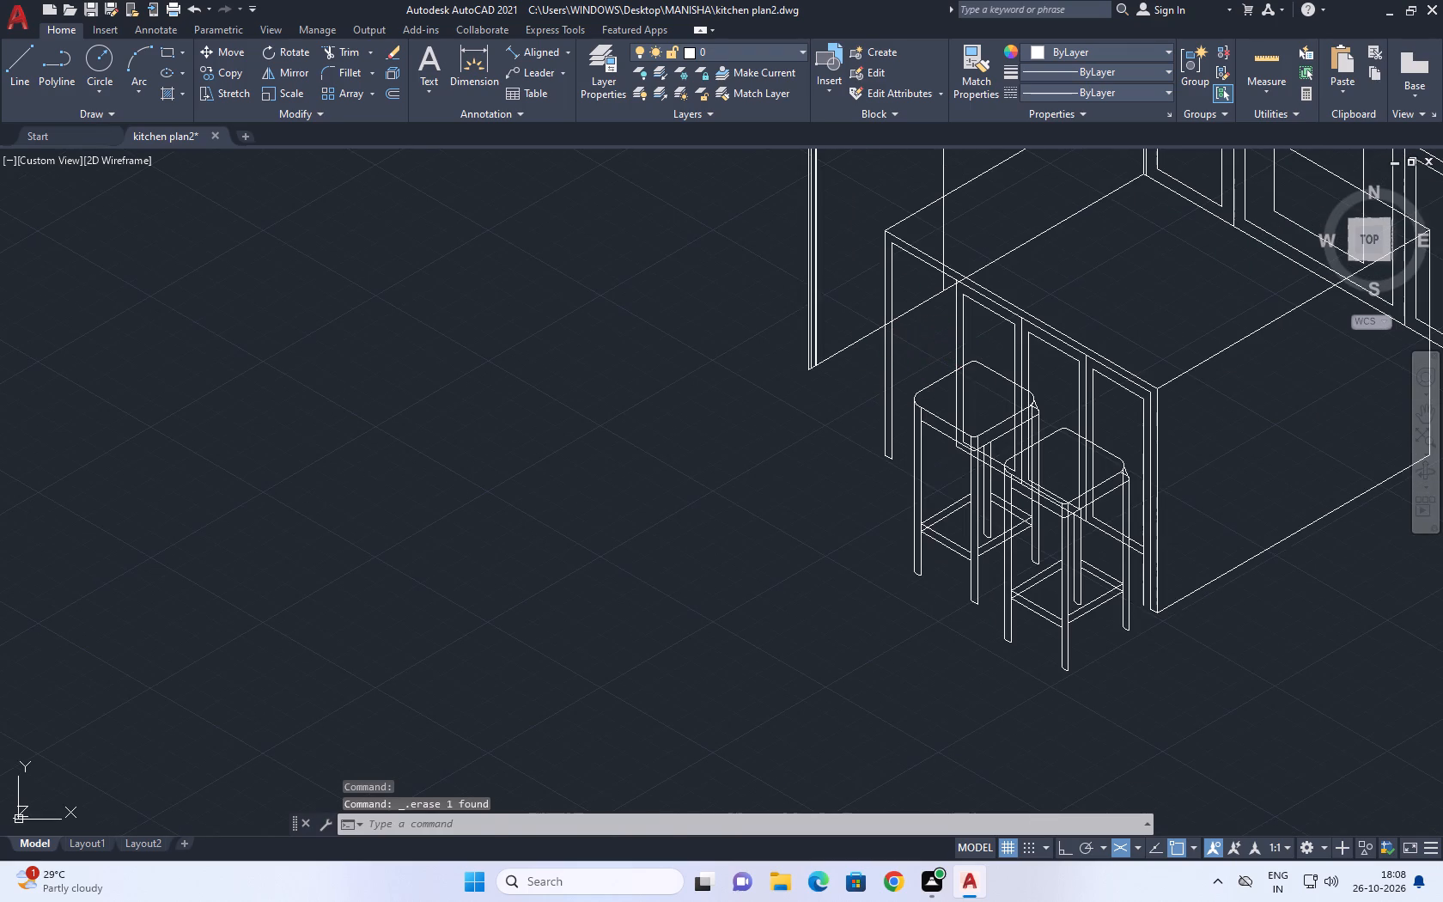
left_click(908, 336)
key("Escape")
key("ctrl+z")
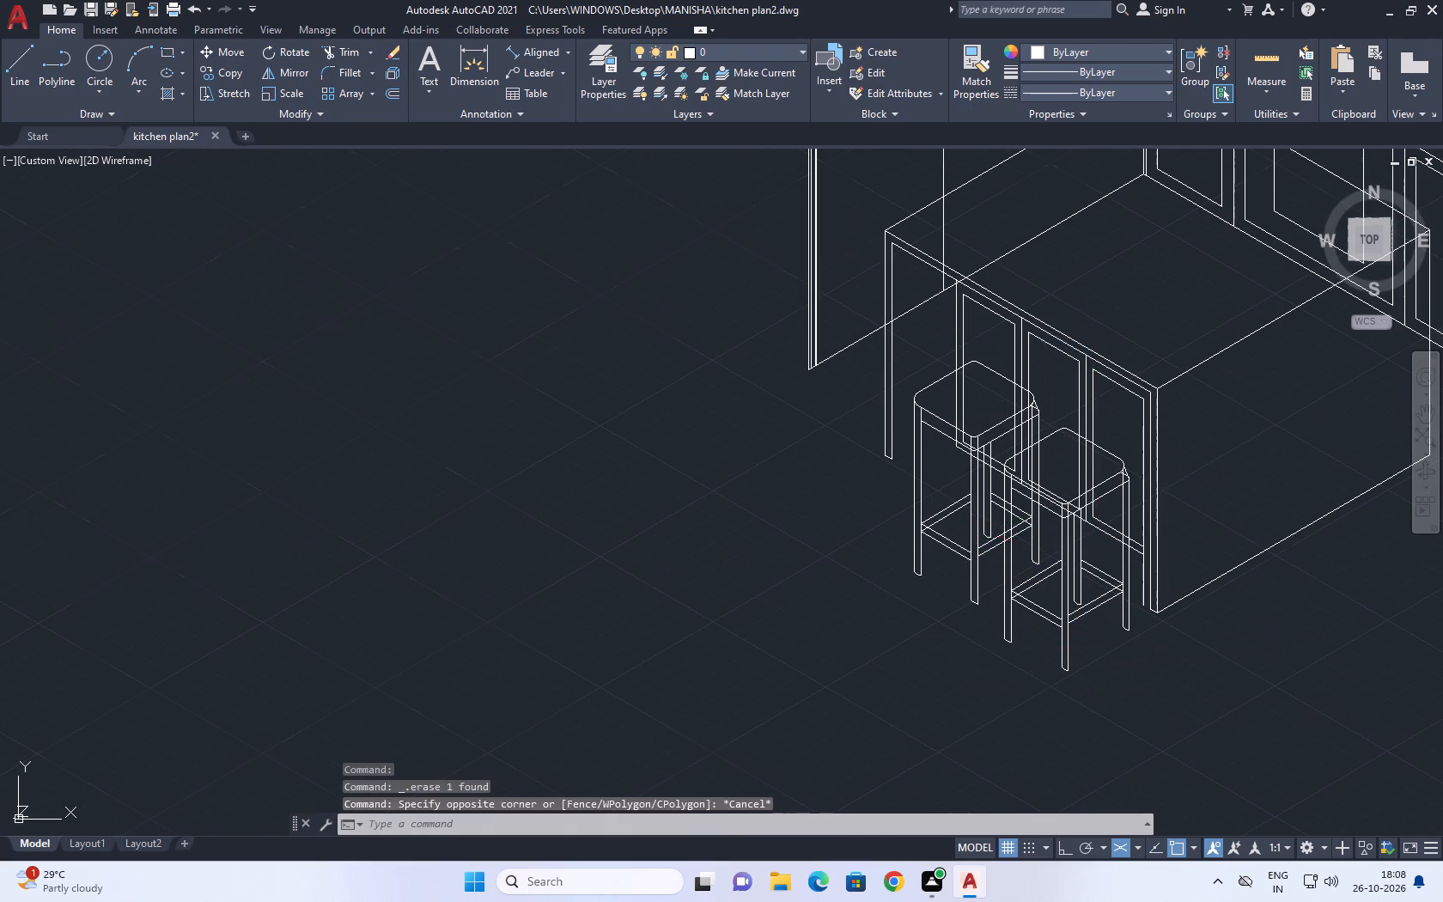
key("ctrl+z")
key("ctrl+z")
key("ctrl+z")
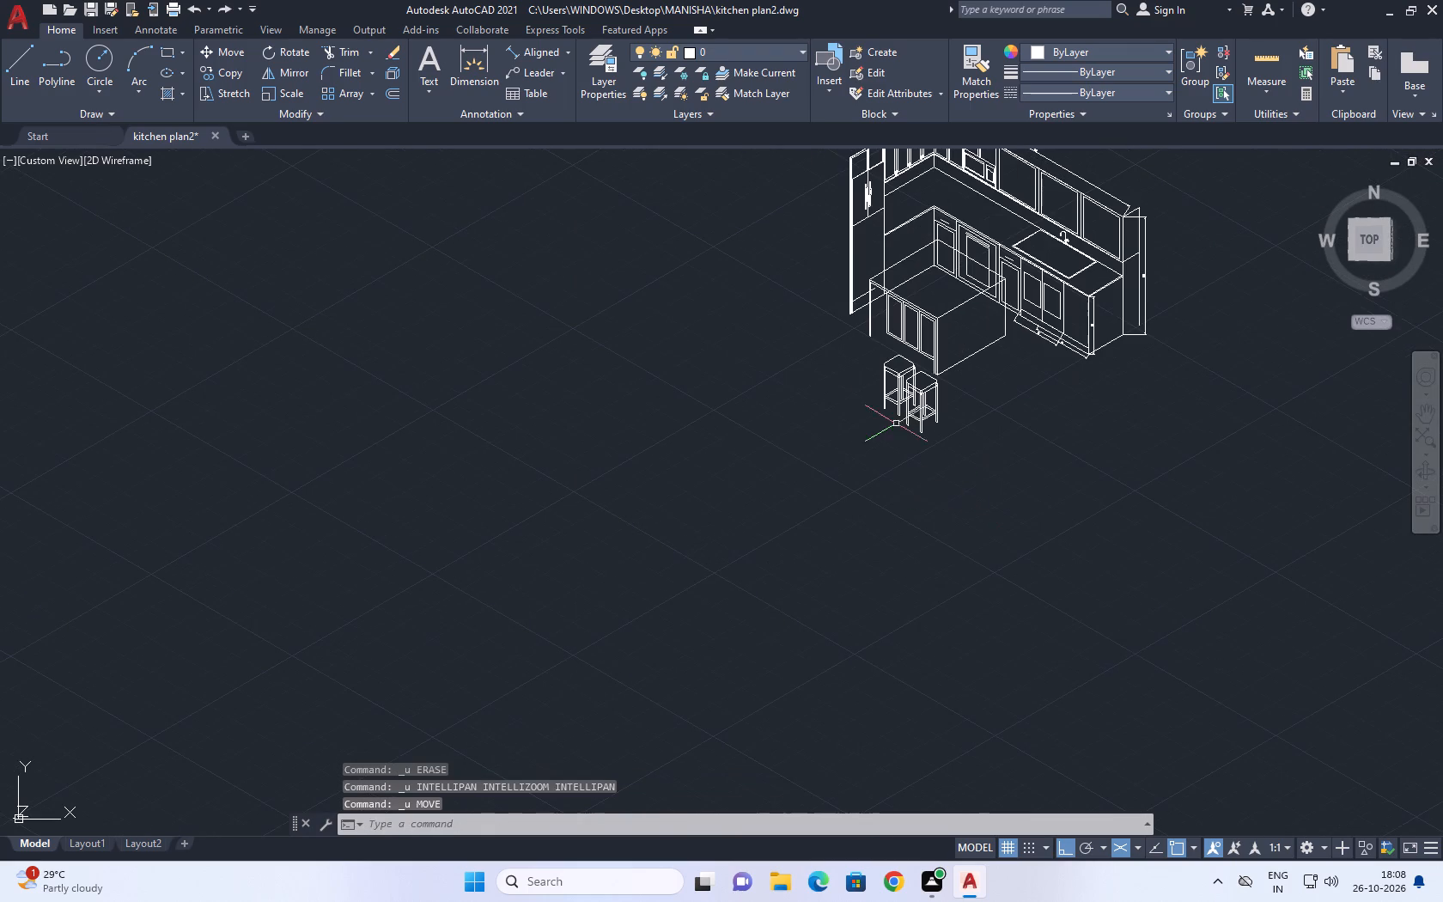
Select the parts of both stools, leaving out the box lines, and convert them into one block named chair.
scroll(851, 326, "up", 3)
scroll(1032, 532, "up", 1)
middle_click_drag(1092, 575, 815, 325)
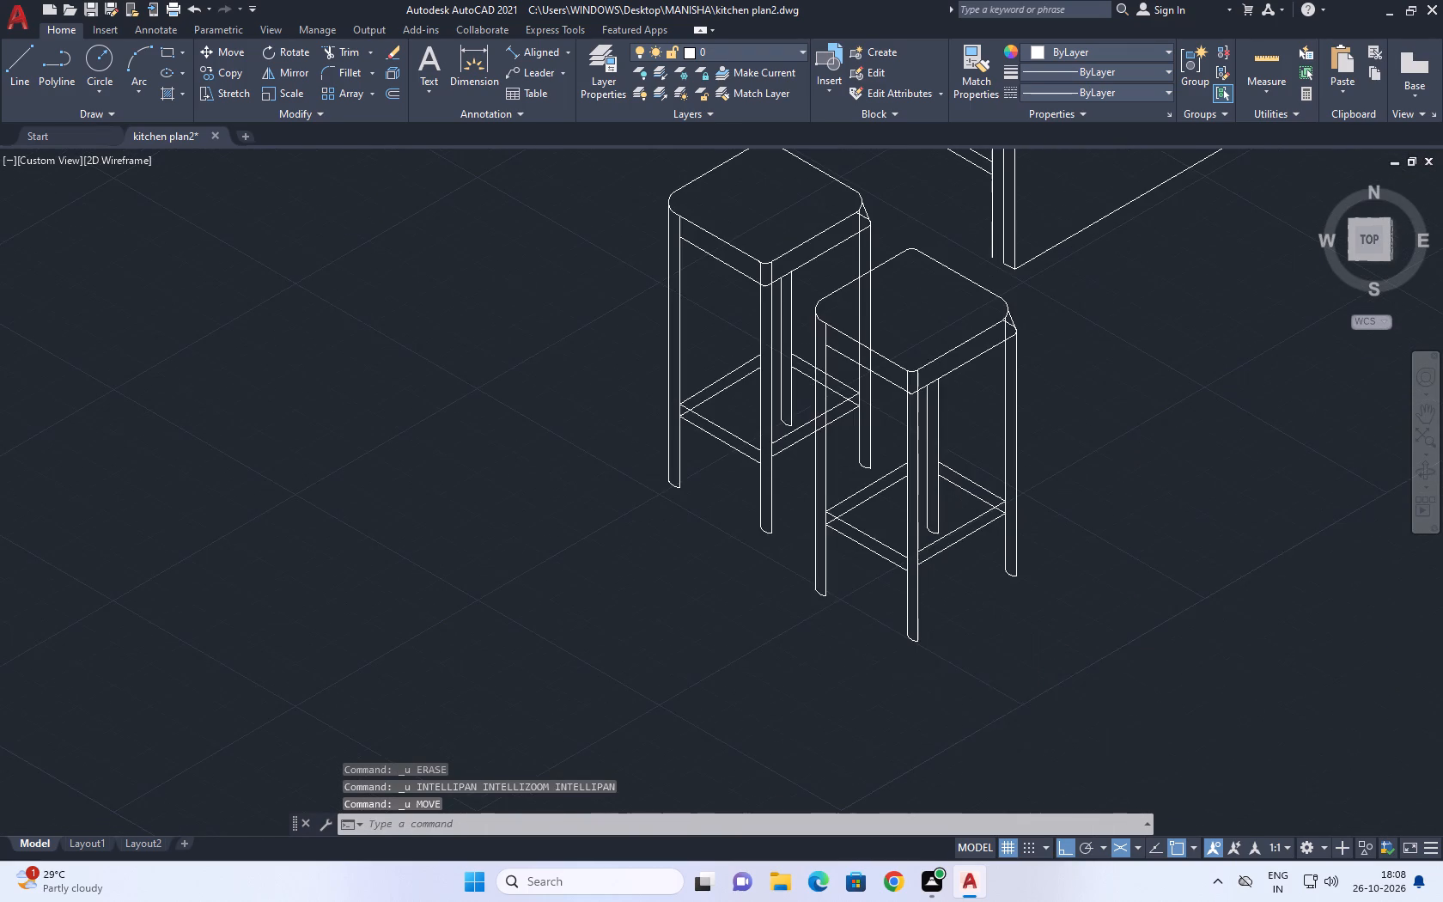
left_click_drag(1005, 740, 987, 695)
left_click(628, 315)
left_click_drag(1081, 397, 1073, 404)
left_click_drag(970, 563, 974, 586)
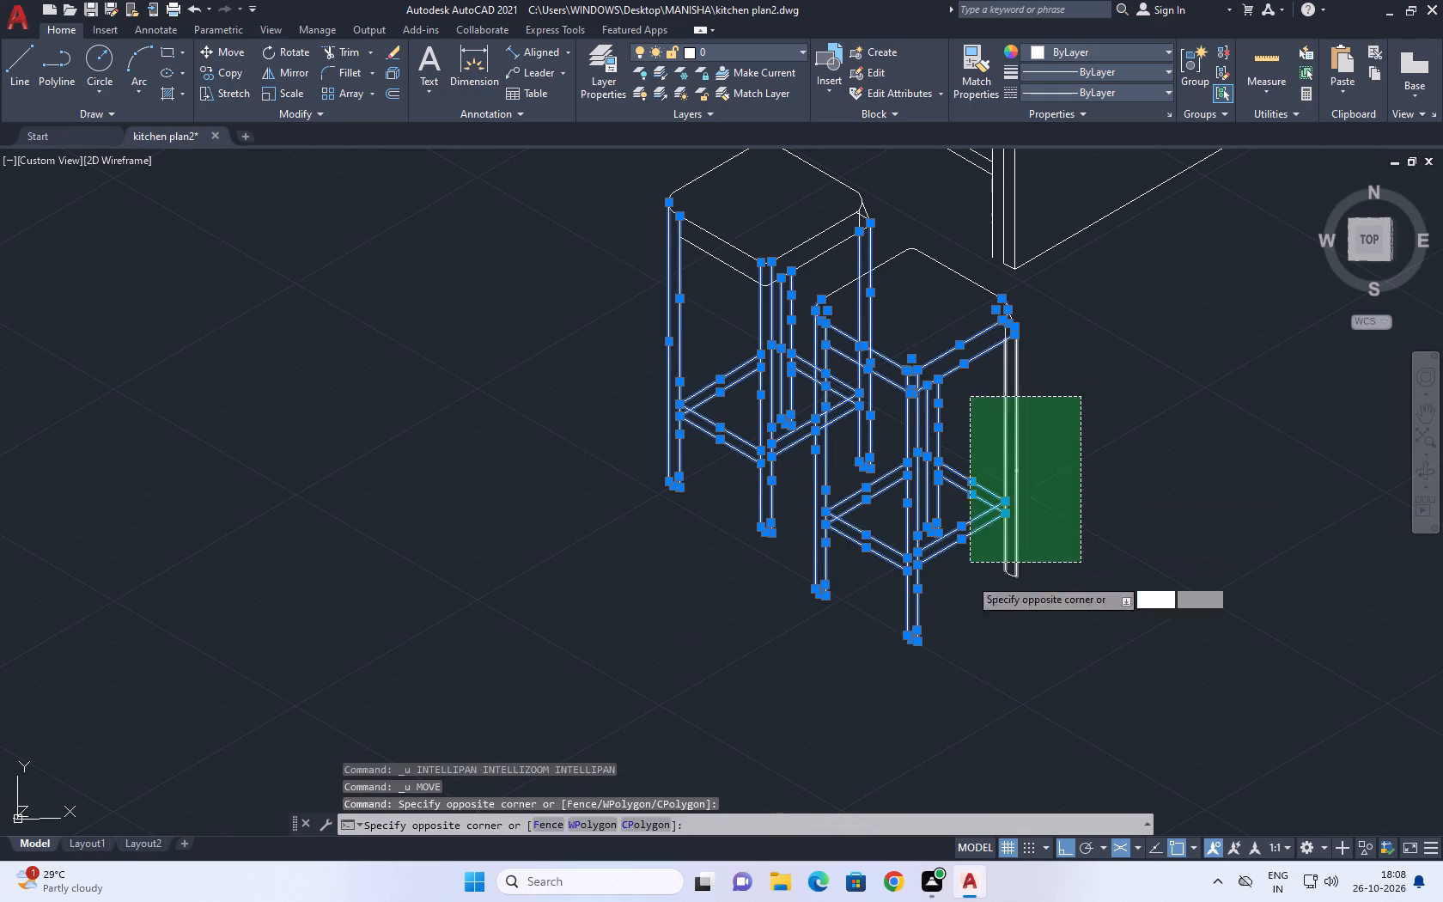
left_click_drag(974, 586, 988, 603)
middle_click_drag(880, 375, 882, 545)
left_click(887, 349)
left_click(669, 515)
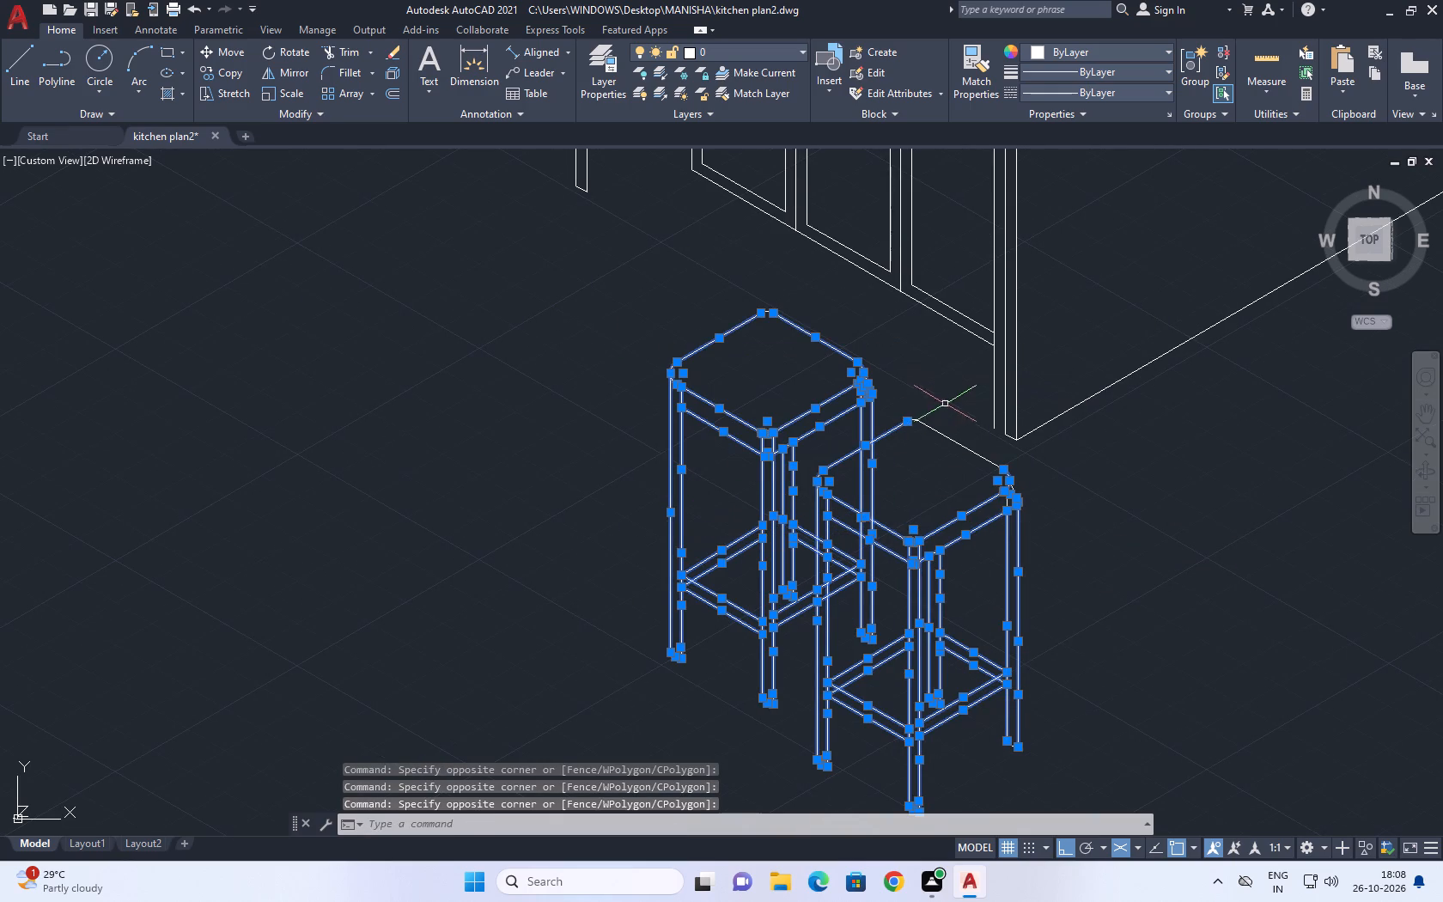
left_click(946, 404)
left_click_drag(919, 490, 916, 497)
scroll(1018, 482, "up", 2)
left_click_drag(1036, 463, 1026, 478)
left_click_drag(919, 557, 921, 564)
scroll(1016, 521, "down", 2)
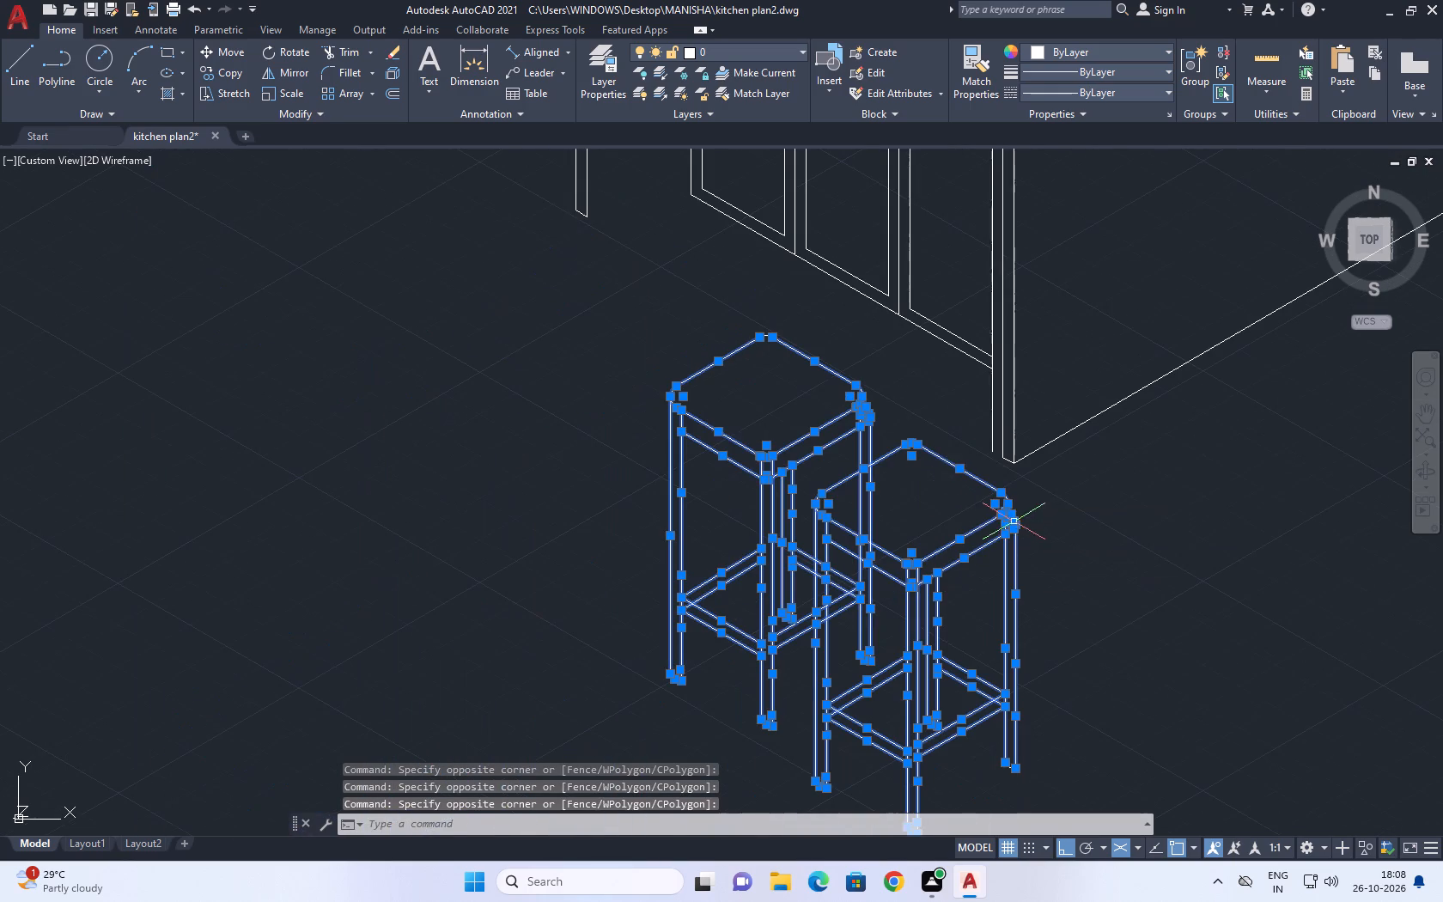
left_click(905, 386)
left_click_drag(579, 614, 588, 618)
middle_click_drag(754, 564, 711, 460)
left_click_drag(1044, 735, 984, 678)
left_click(681, 483)
key("b")
key("space")
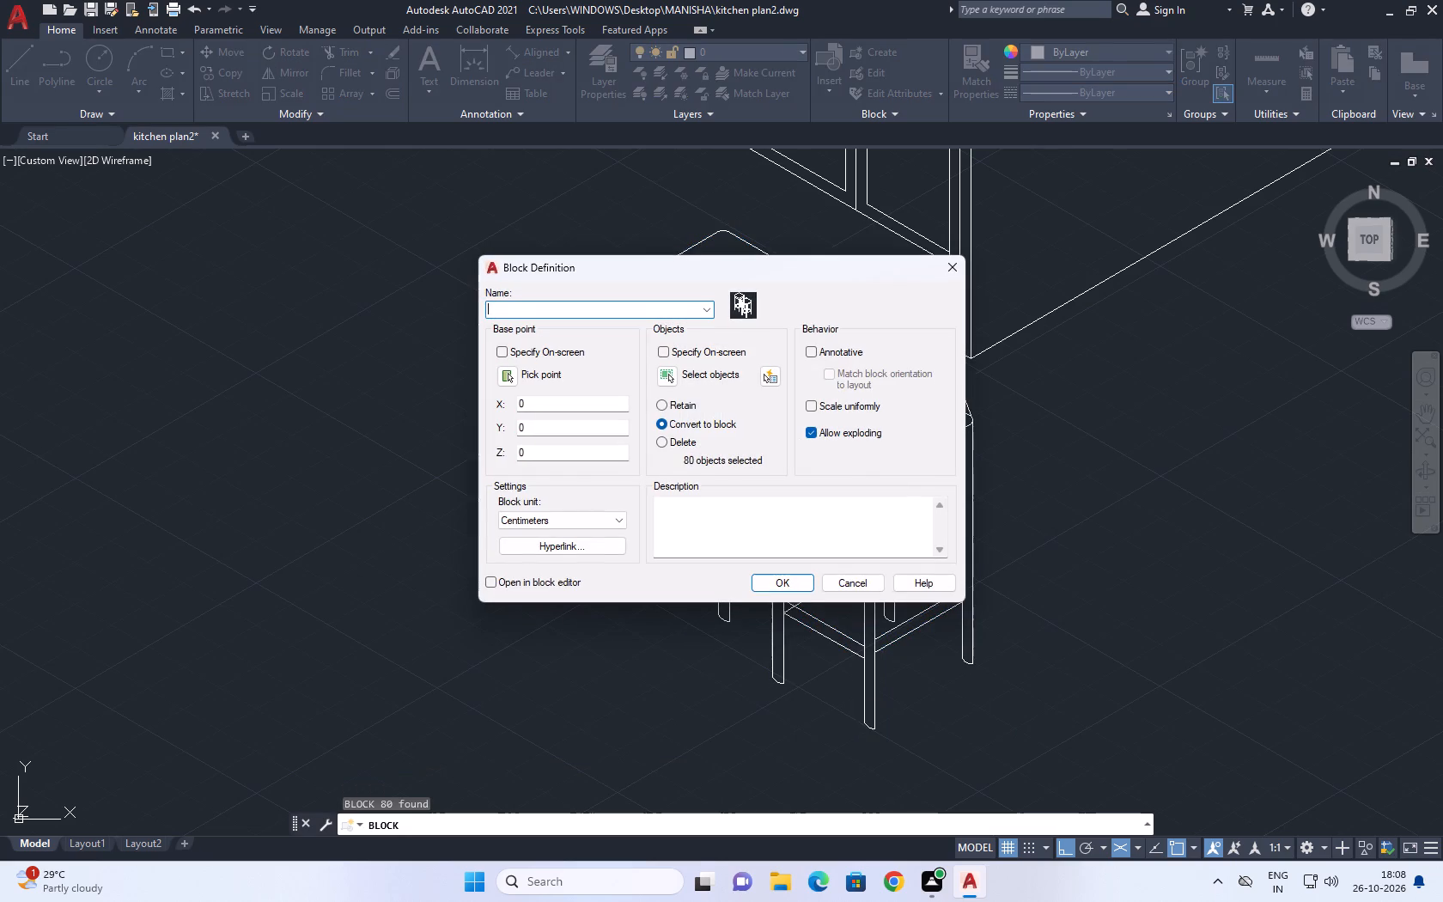
key("c")
key("h")
key("a")
key("i")
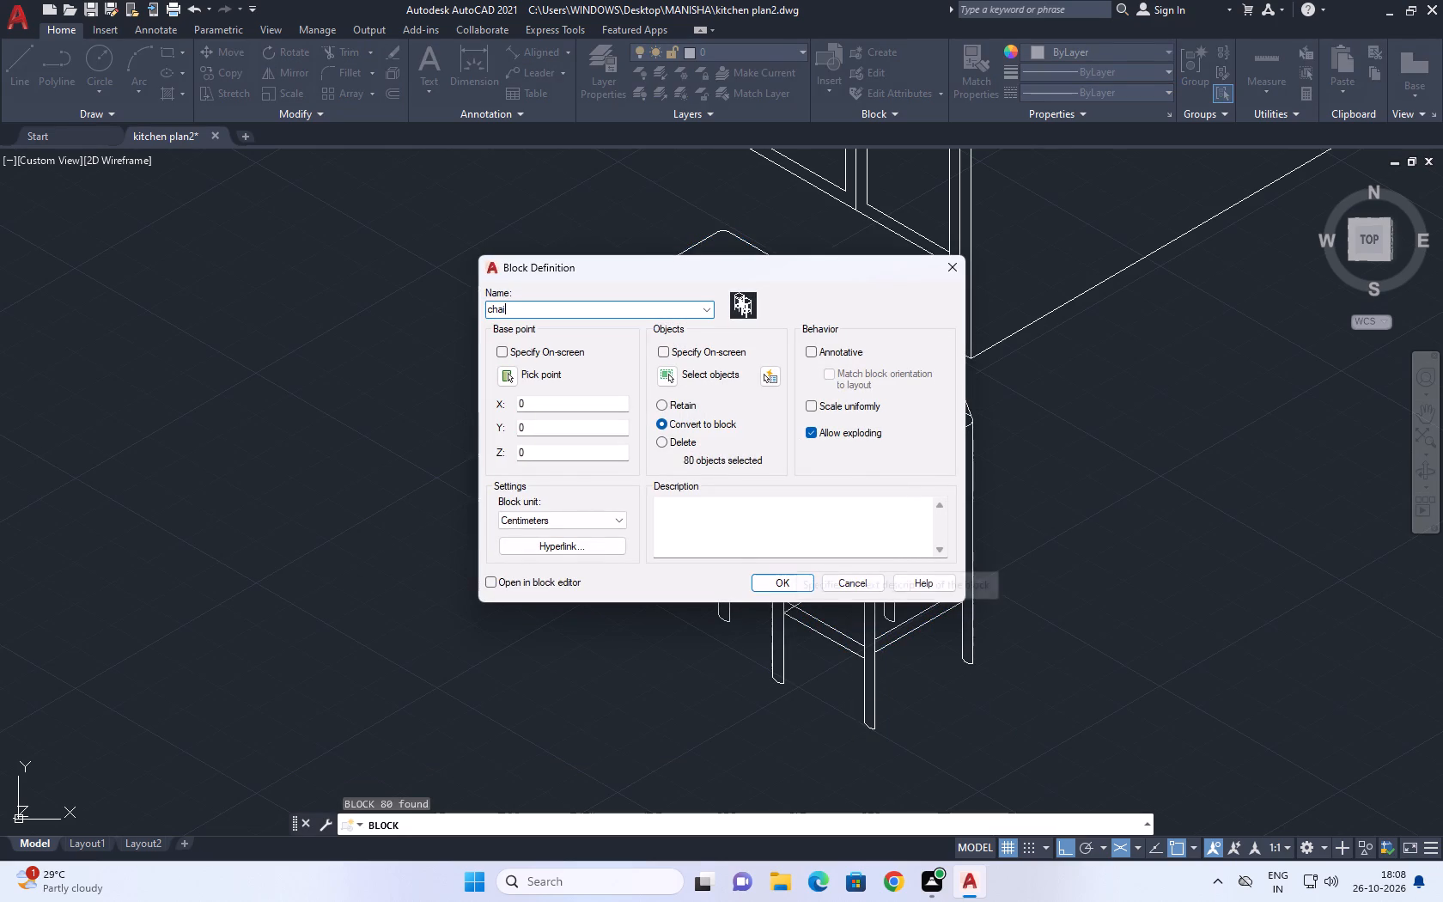
key("r")
left_click(780, 587)
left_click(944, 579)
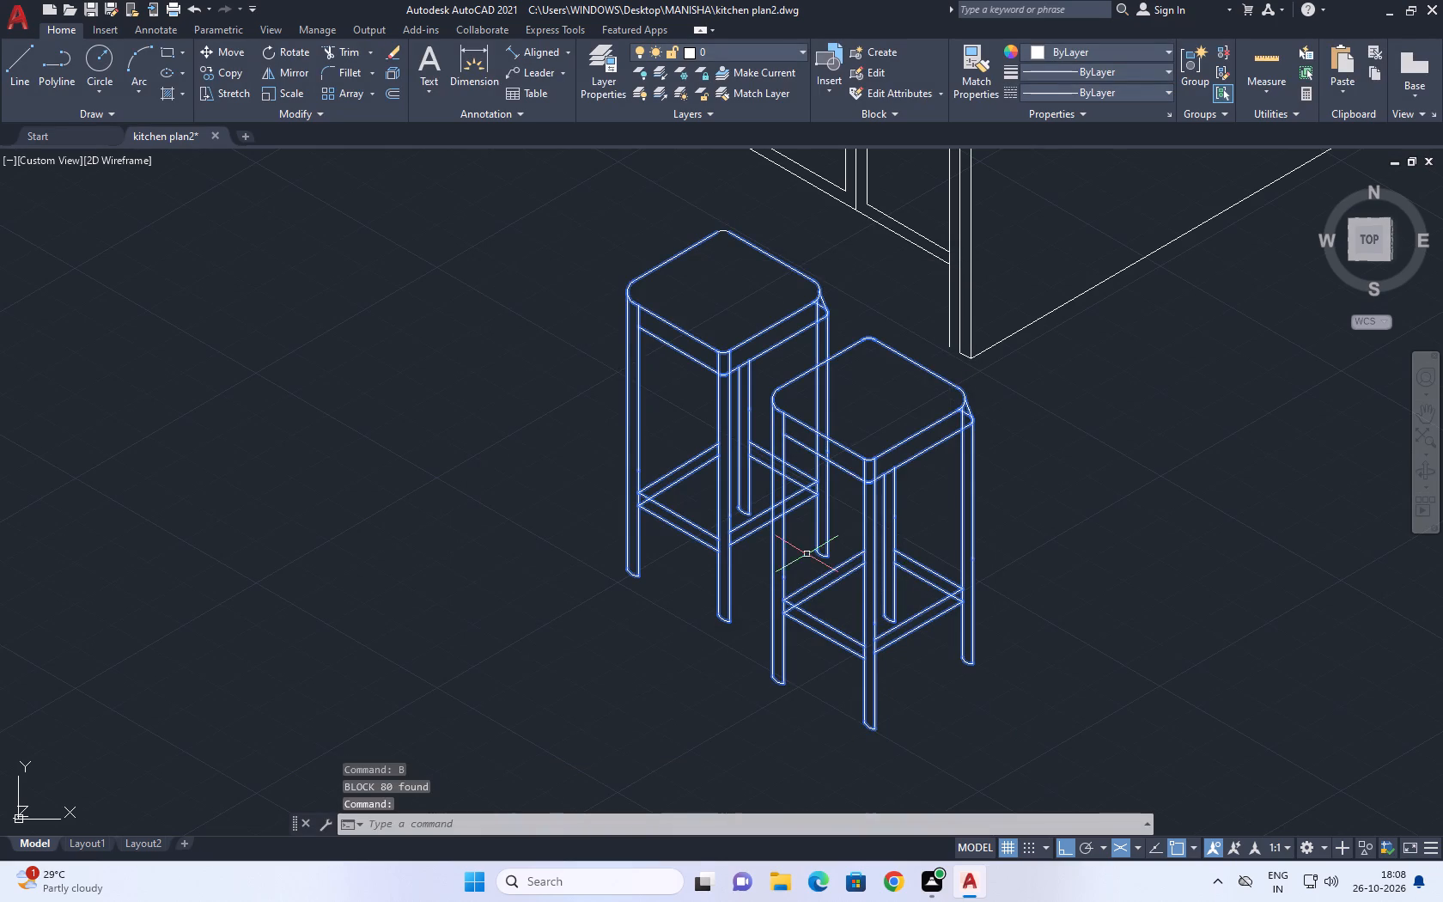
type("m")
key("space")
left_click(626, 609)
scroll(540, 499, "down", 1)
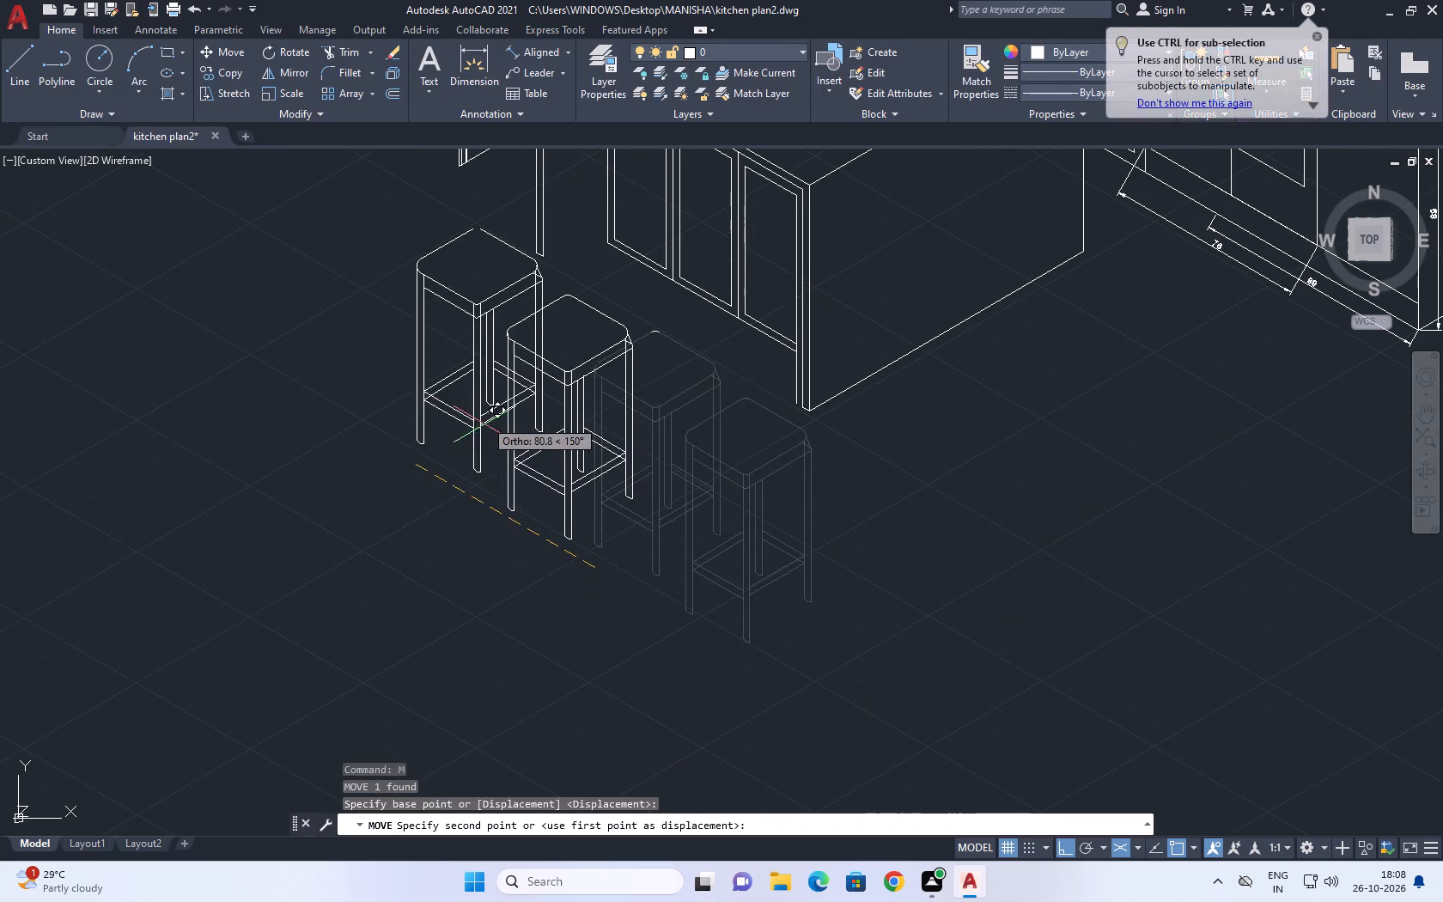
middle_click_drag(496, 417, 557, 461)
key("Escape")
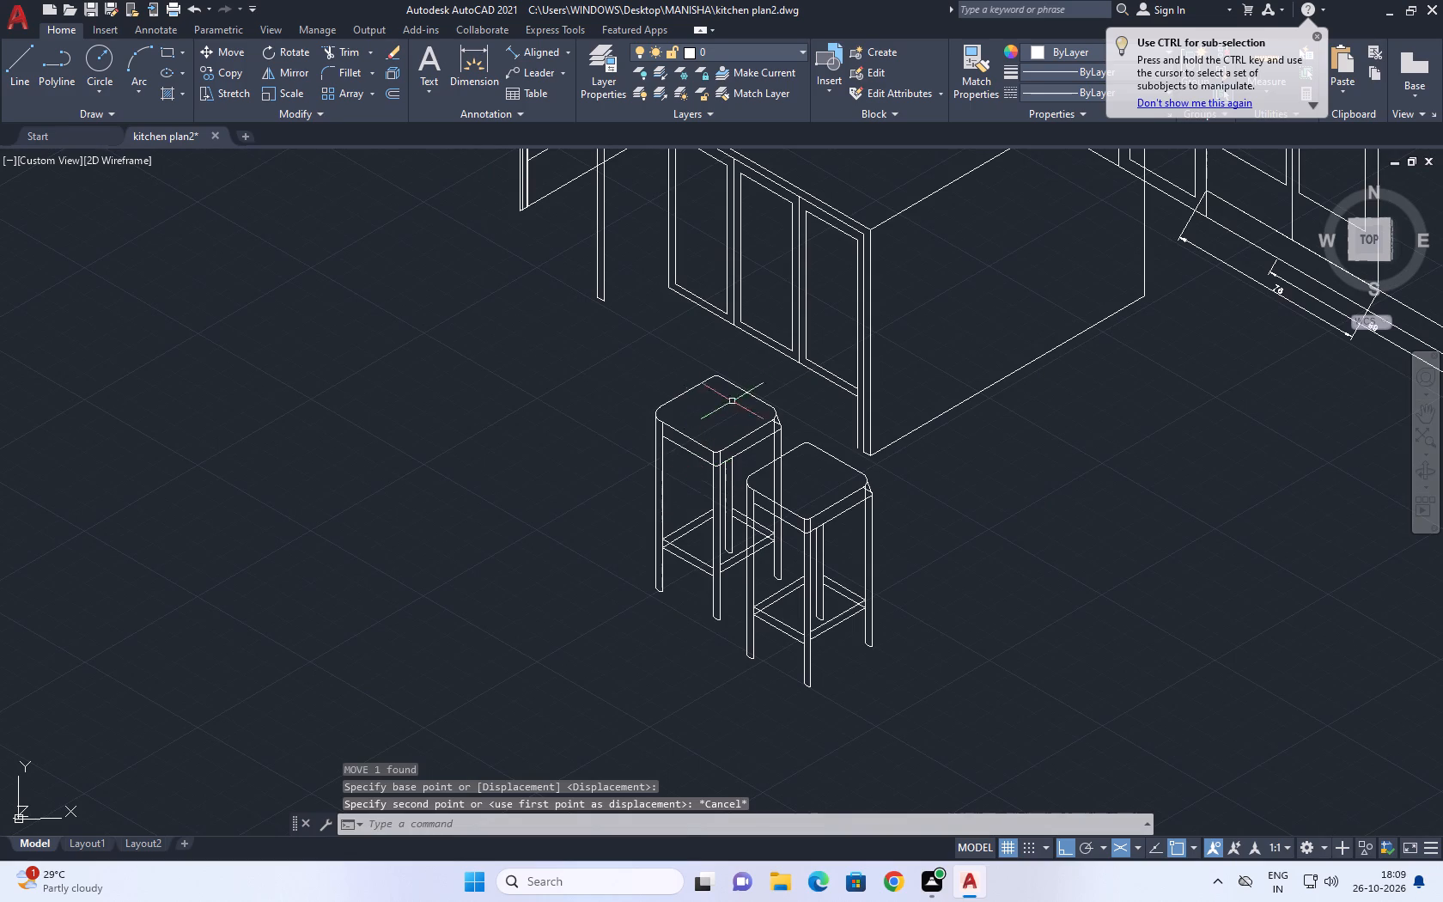
Open the chair block for editing in the block editor.
scroll(738, 386, "up", 1)
double_click(795, 417)
double_click(789, 424)
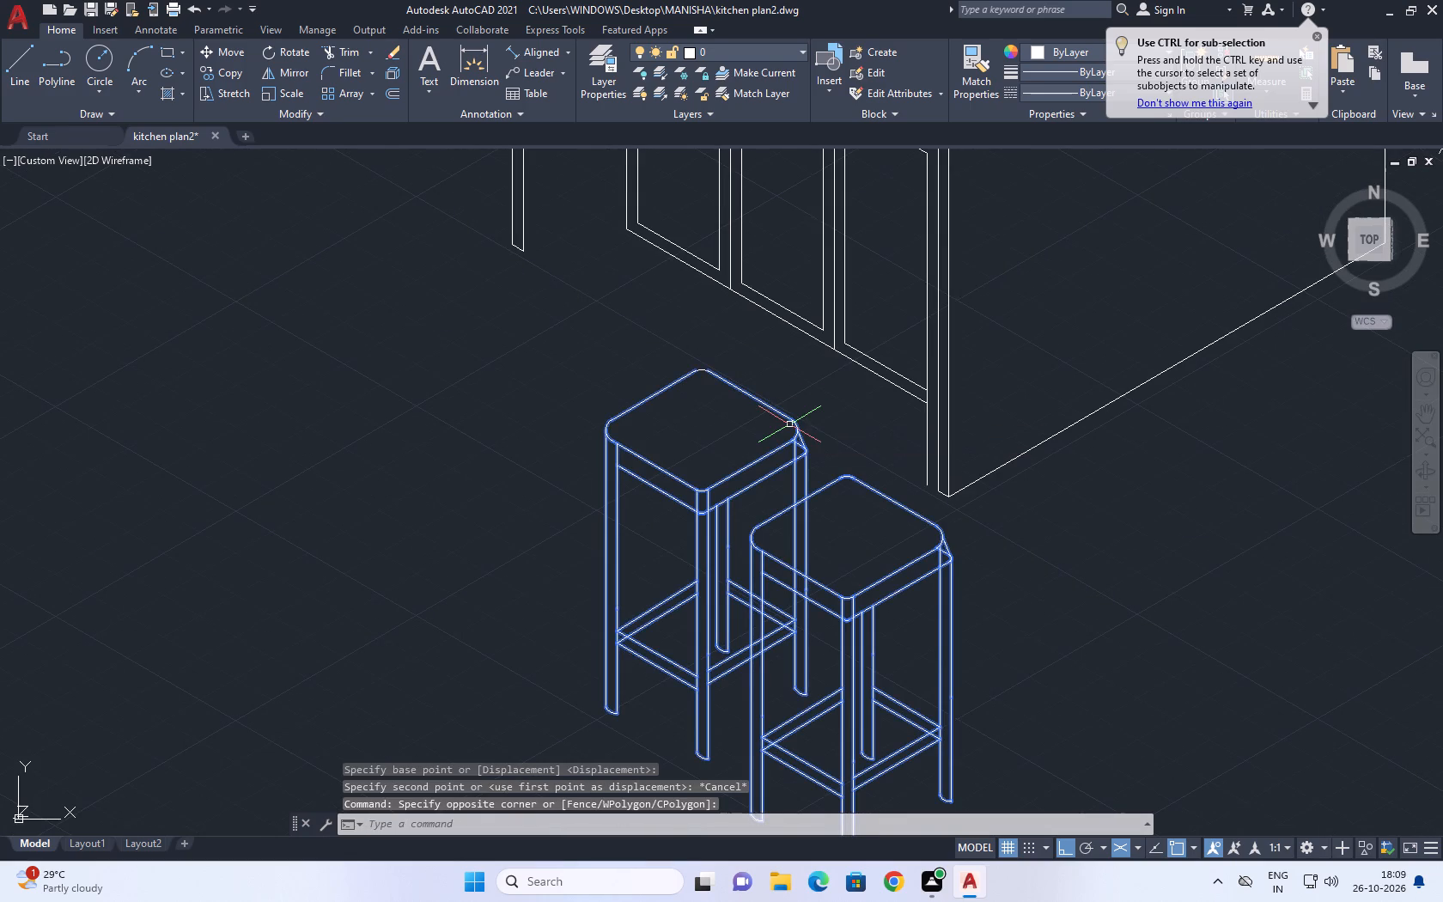
left_click(778, 419)
left_click(776, 415)
double_click(771, 410)
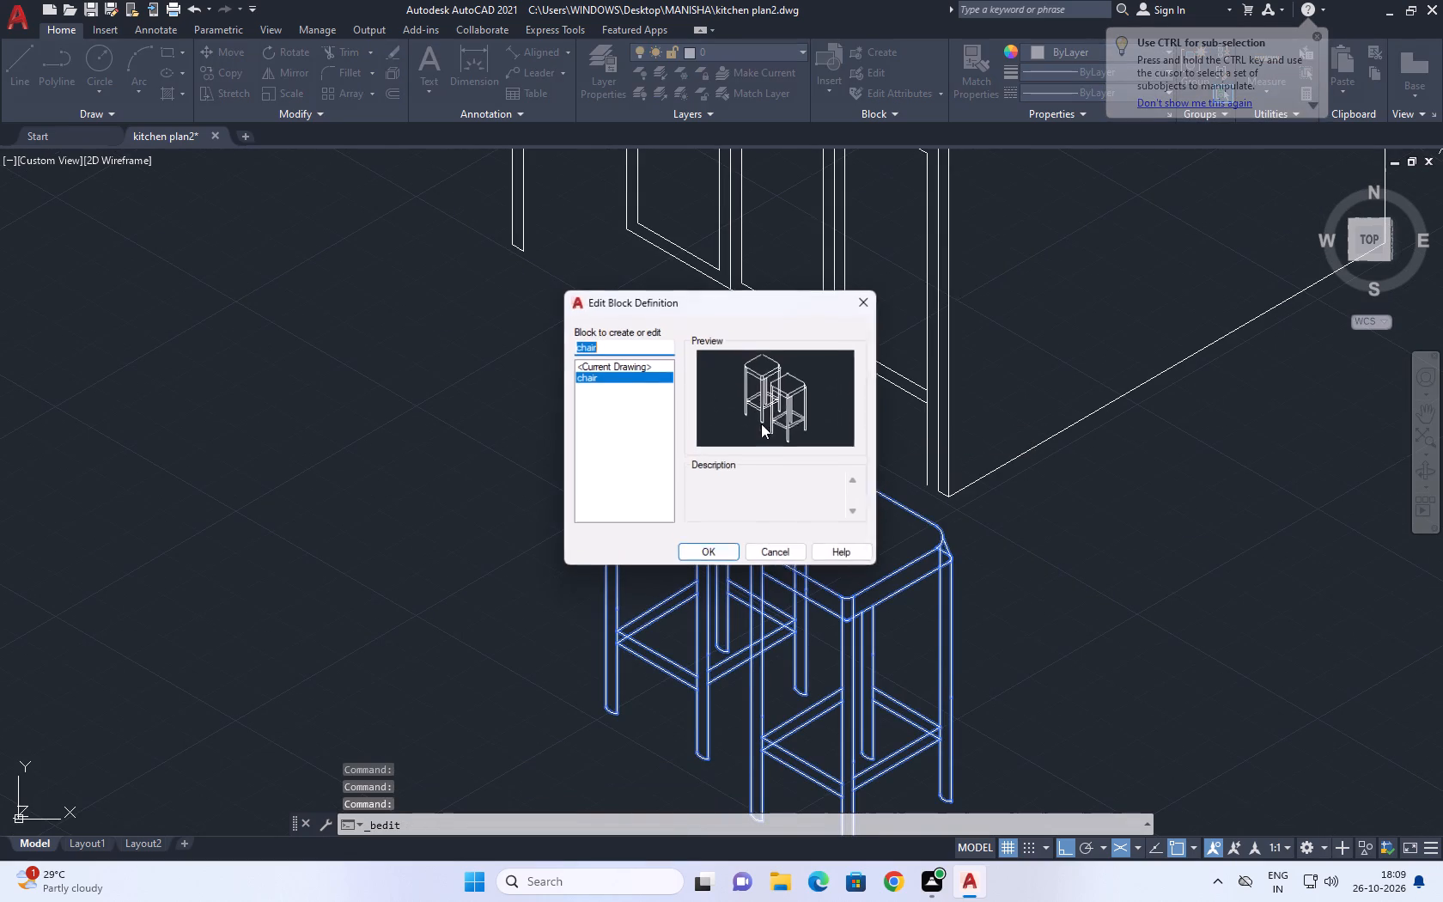
left_click(727, 561)
Draw a three-point arc bridging the open rear corner of the rear stool's seat between its two edge lines.
middle_click_drag(640, 300, 641, 478)
key("a")
key("space")
scroll(650, 483, "up", 1)
scroll(651, 412, "up", 5)
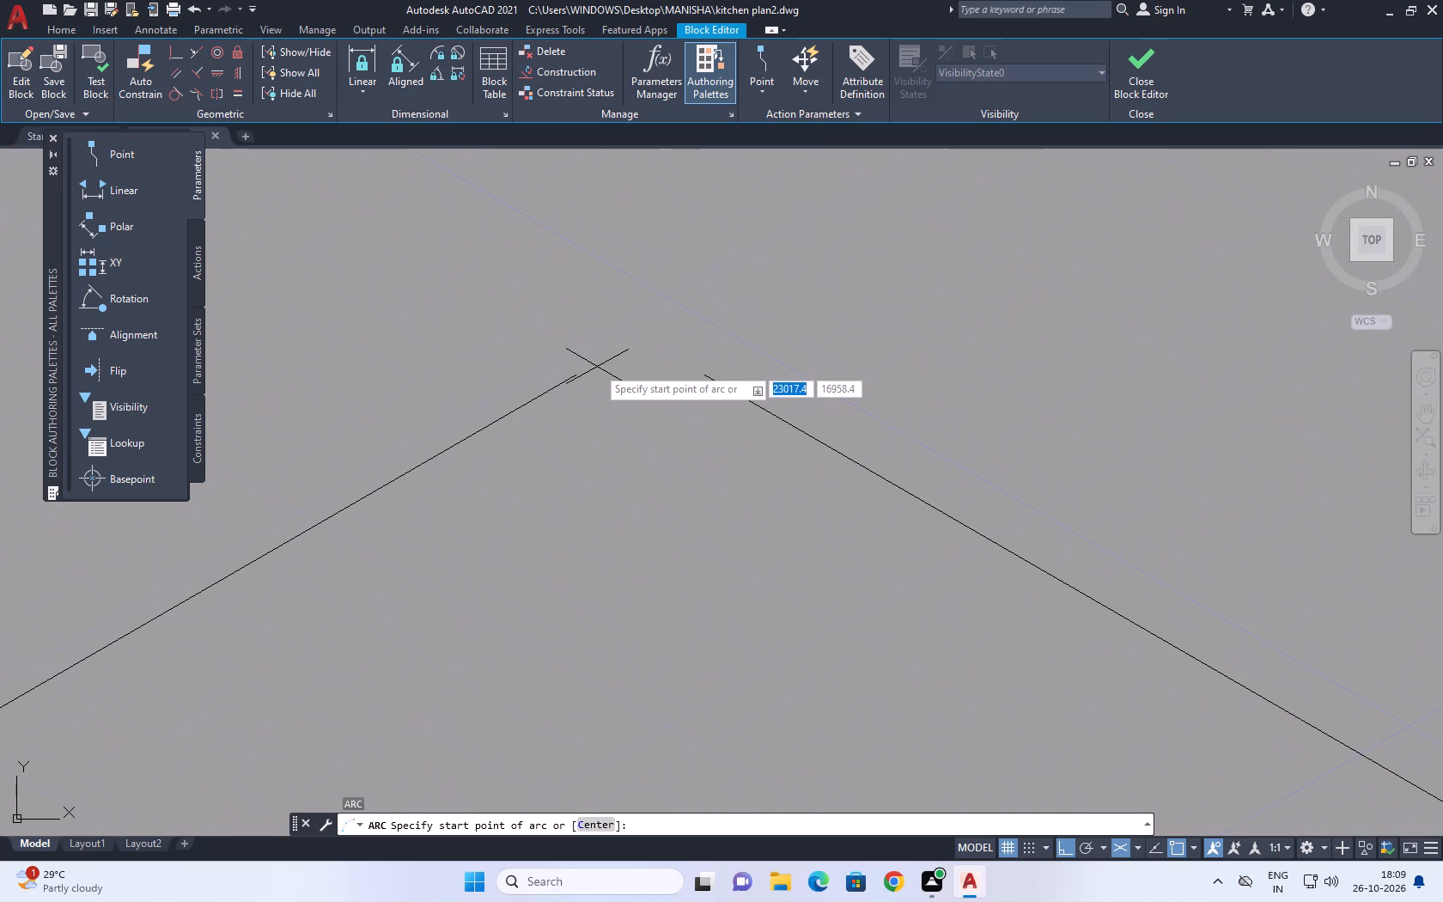
left_click(575, 373)
left_click_drag(625, 357, 637, 357)
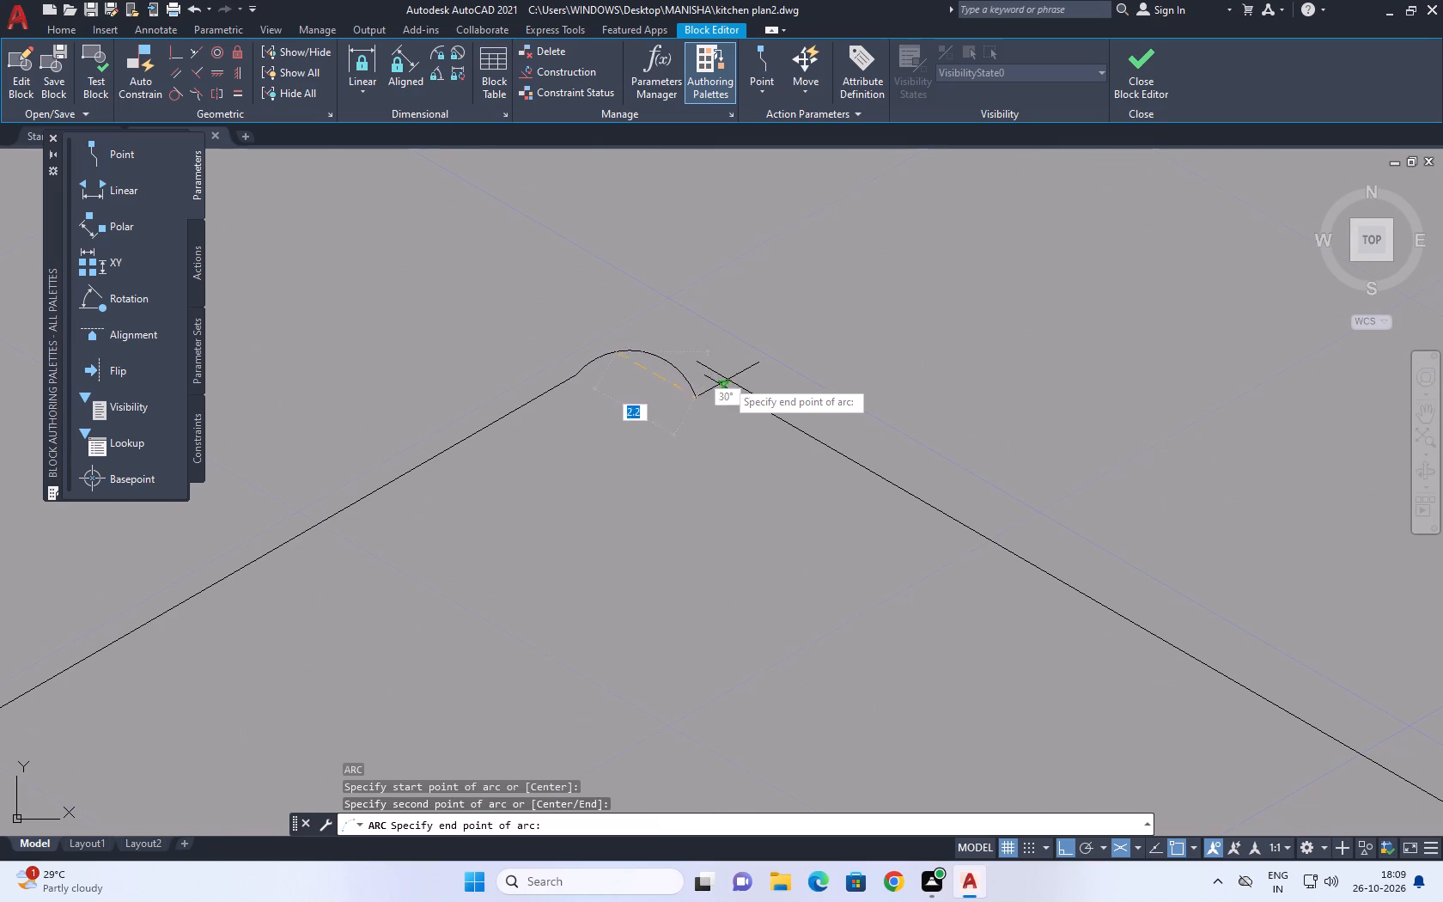
left_click(704, 379)
Flatten the new corner arc slightly by adjusting its midpoint, and close the block editor to return to the drawing.
scroll(693, 407, "down", 2)
scroll(680, 378, "up", 2)
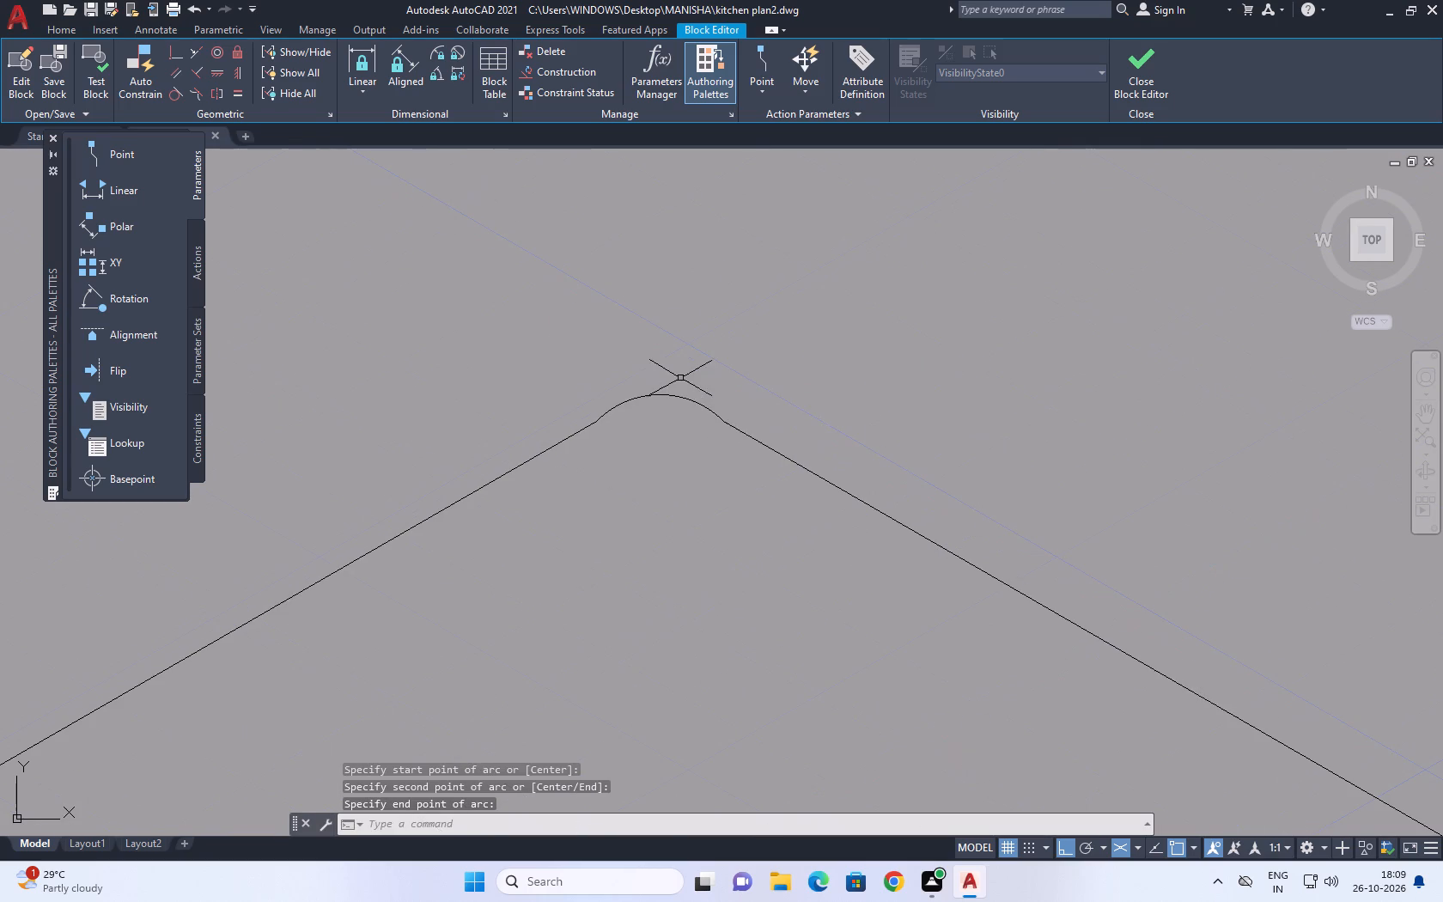
left_click(679, 377)
left_click(664, 408)
left_click(662, 397)
left_click(661, 405)
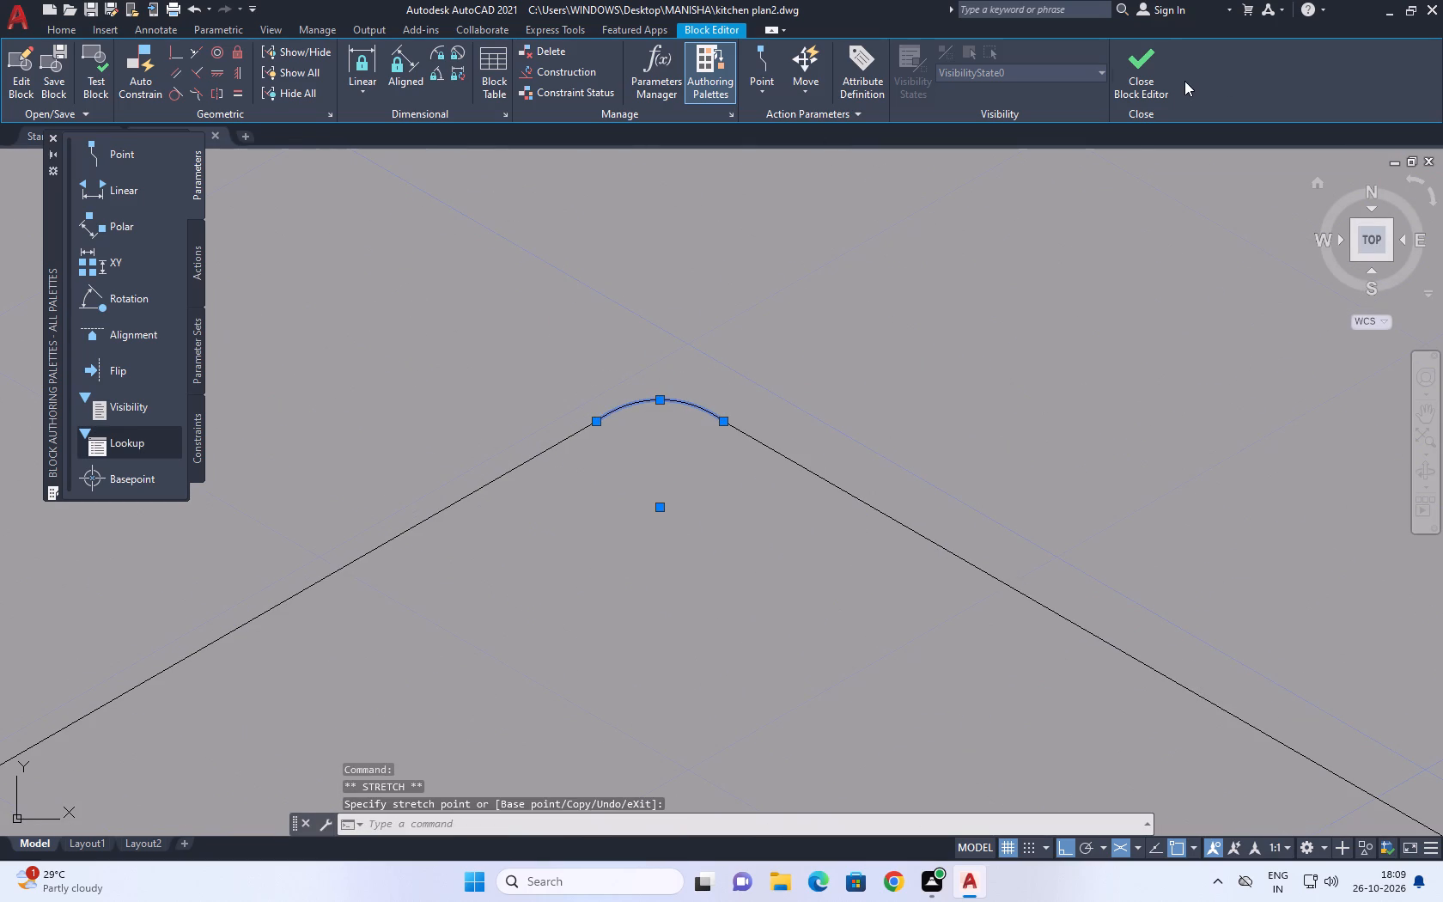
left_click(1154, 92)
left_click(725, 409)
Erase the loose arcs outside the block at the rear corner of the rear stool's seat.
scroll(788, 481, "down", 2)
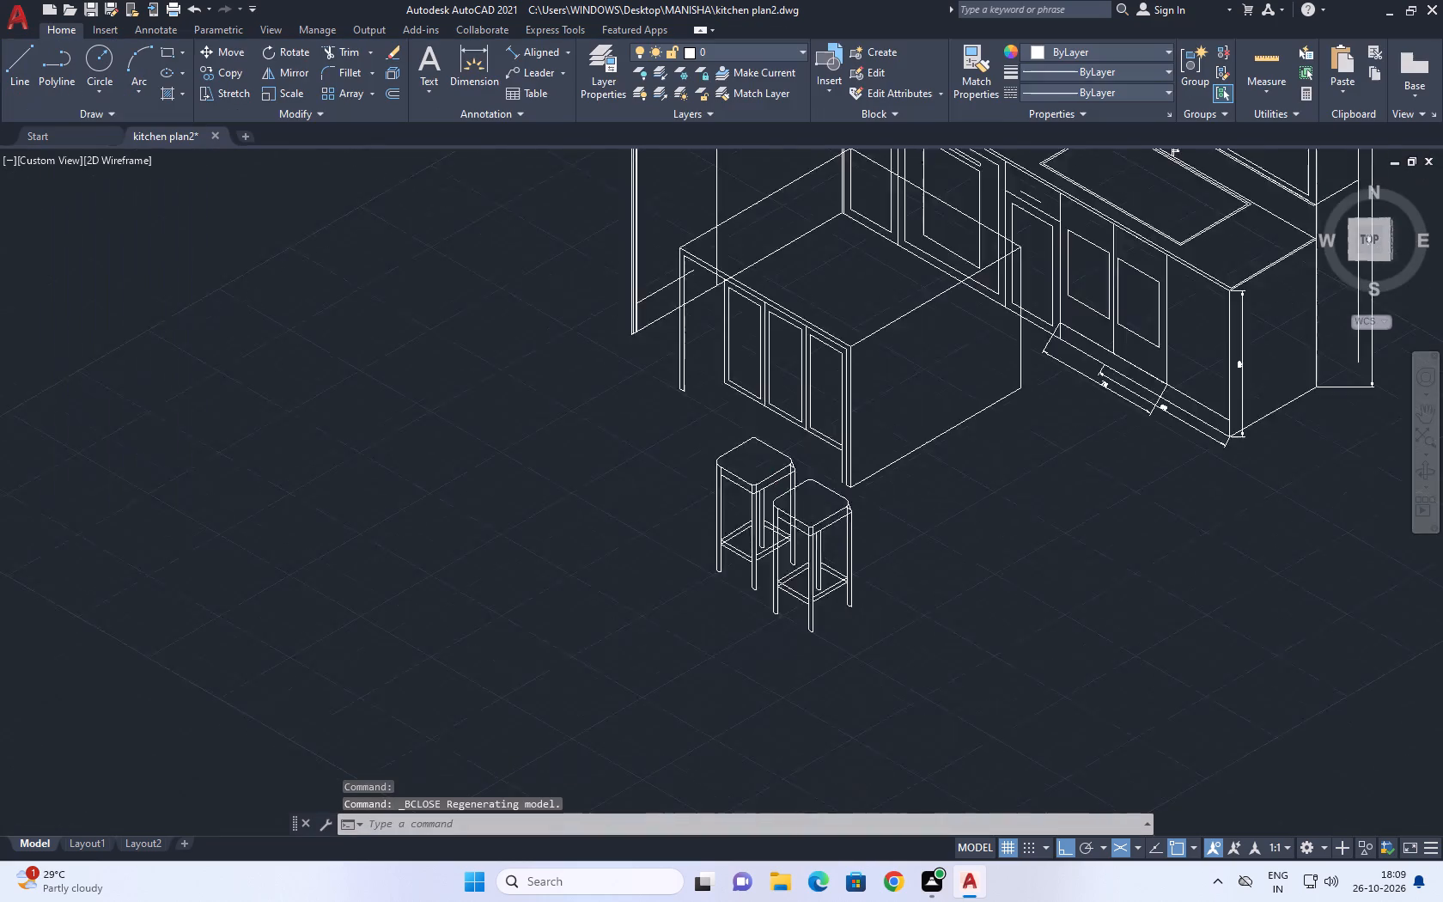
scroll(788, 482, "down", 1)
scroll(775, 442, "up", 6)
left_click(691, 359)
left_click(833, 540)
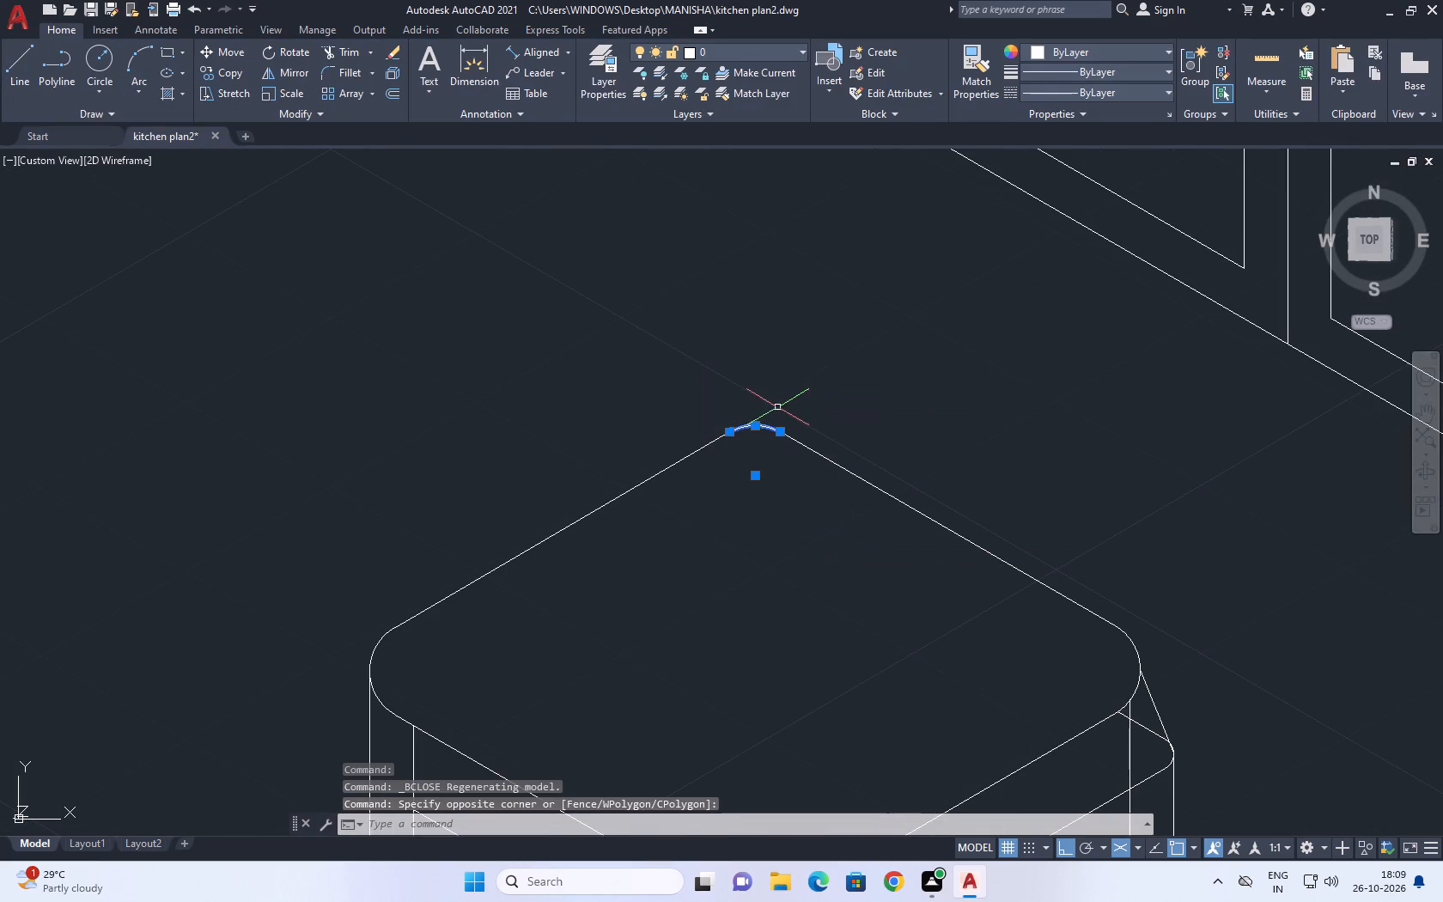
key("Delete")
Move the stools block freely, with Ortho off, closer to the island's panelled front.
scroll(772, 405, "down", 5)
left_click(836, 515)
type("m")
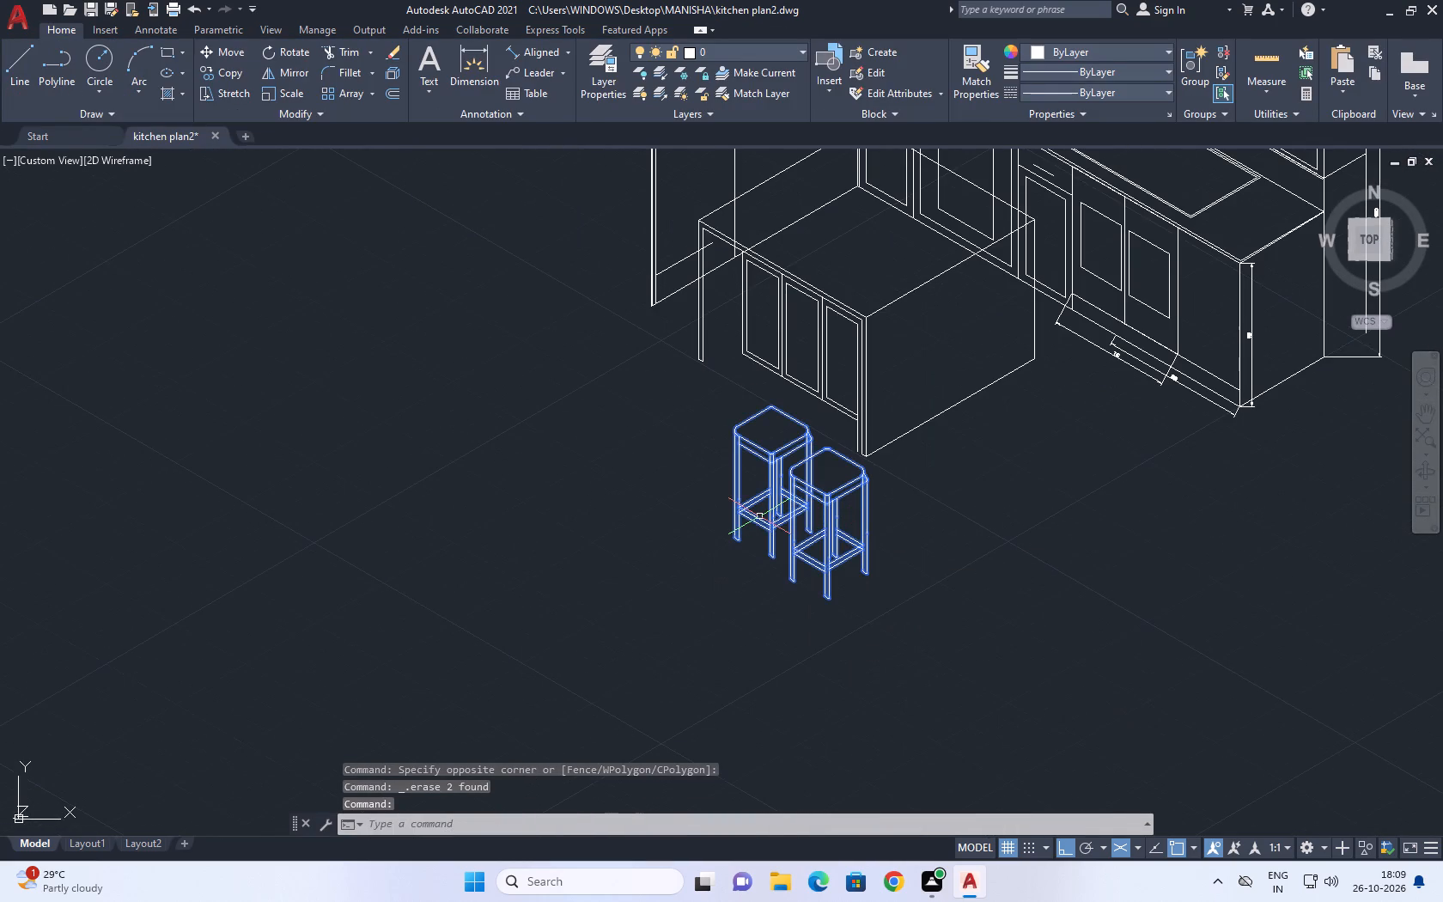
key("space")
left_click(825, 631)
key("F8")
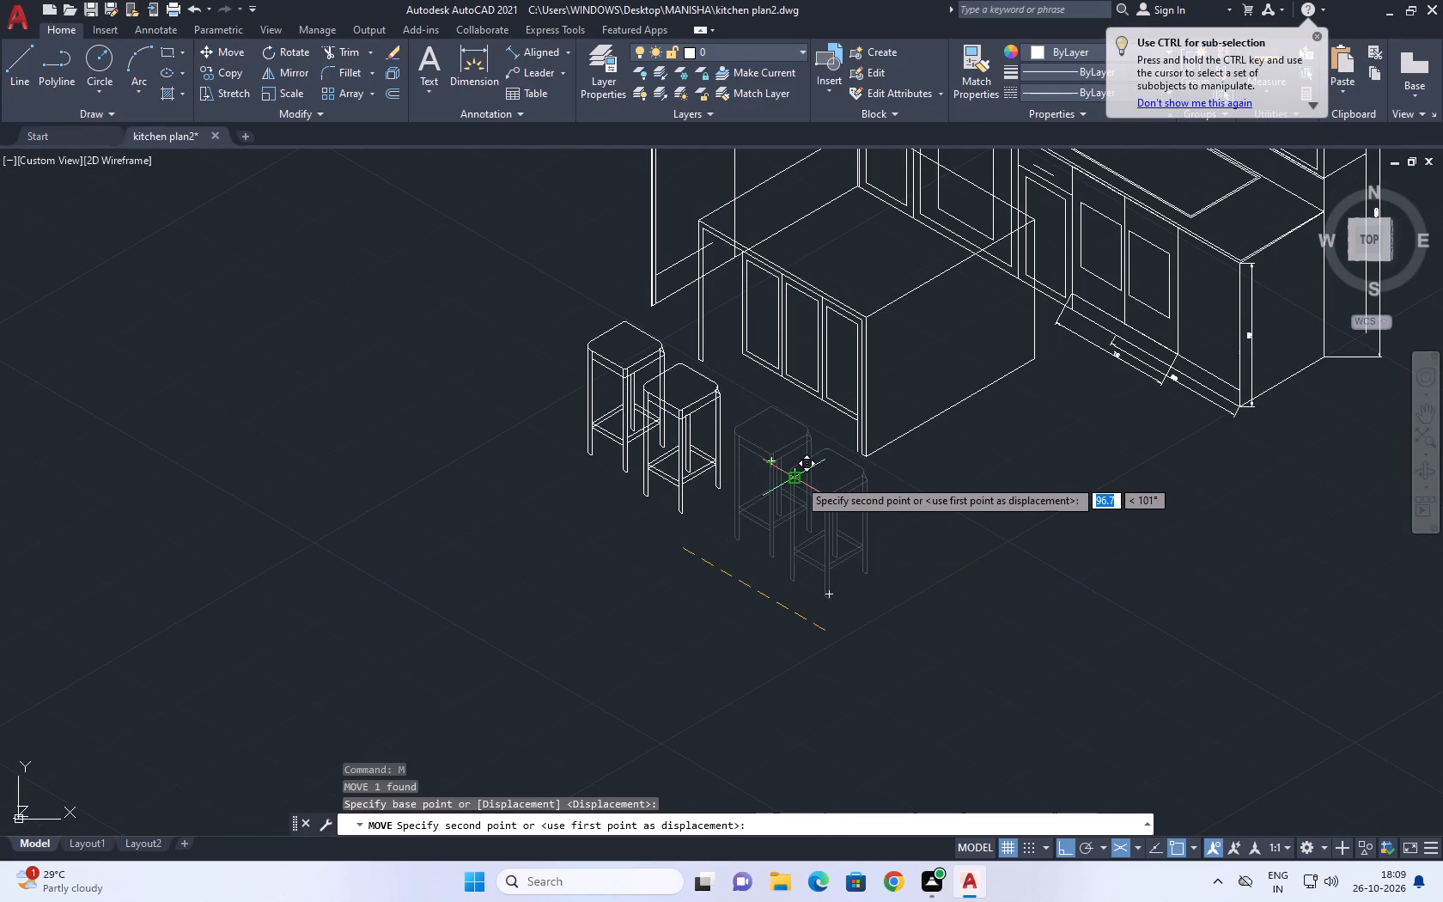
scroll(798, 530, "up", 2)
left_click(787, 541)
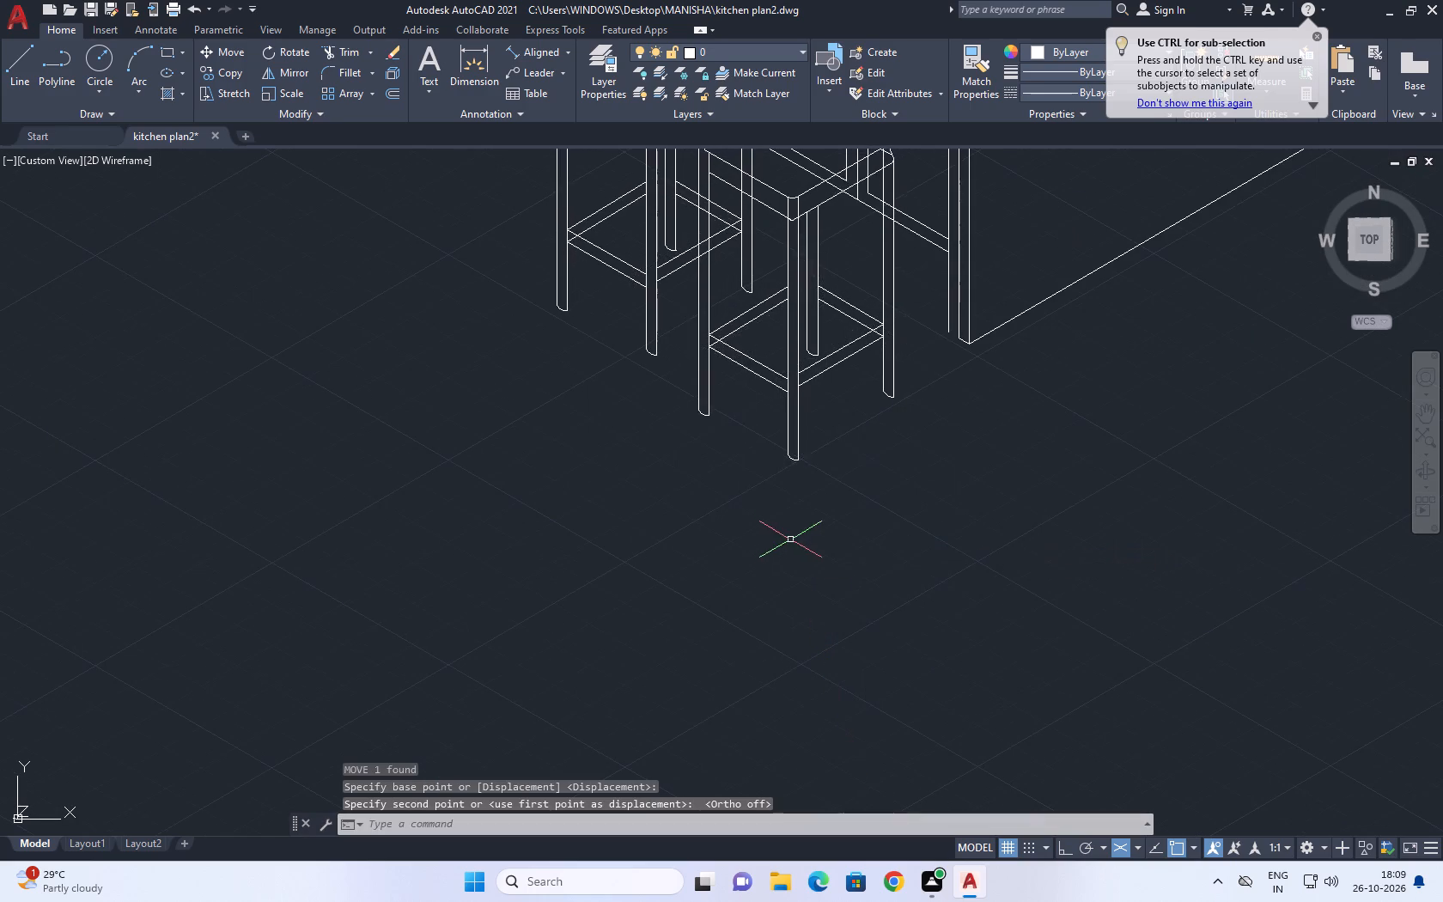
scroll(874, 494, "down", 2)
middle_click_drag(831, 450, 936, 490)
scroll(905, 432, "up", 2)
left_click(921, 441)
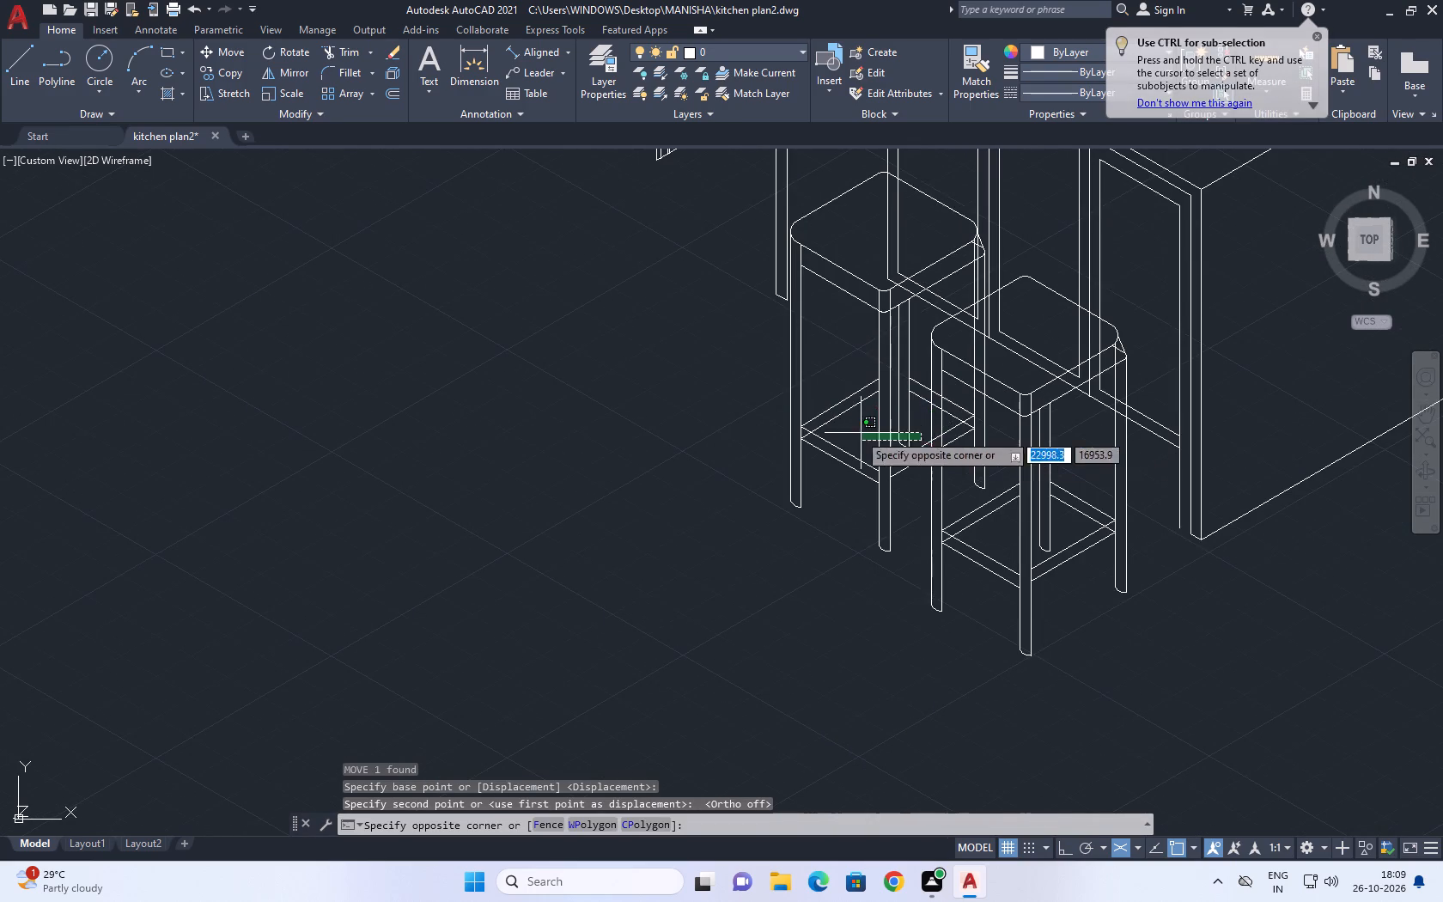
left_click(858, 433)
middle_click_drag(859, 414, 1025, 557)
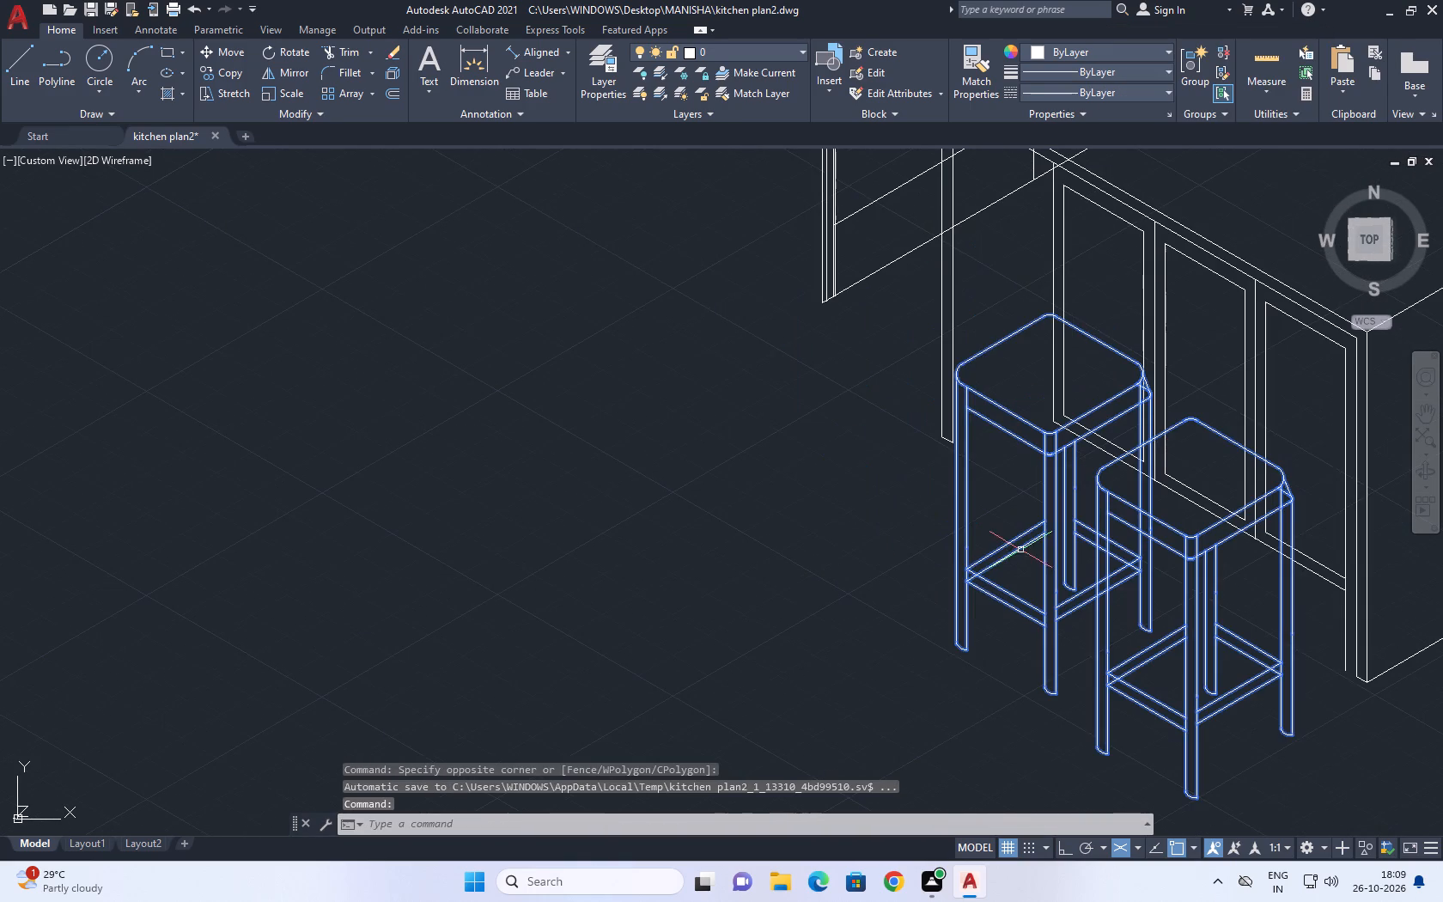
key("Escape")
Move the stools block slightly again so that both seats overlap the island's panelled front.
middle_click_drag(949, 323, 949, 347)
left_click(1025, 473)
left_click(995, 412)
middle_click_drag(996, 422, 1004, 446)
type("m")
key("space")
left_click(1022, 499)
left_click(969, 439)
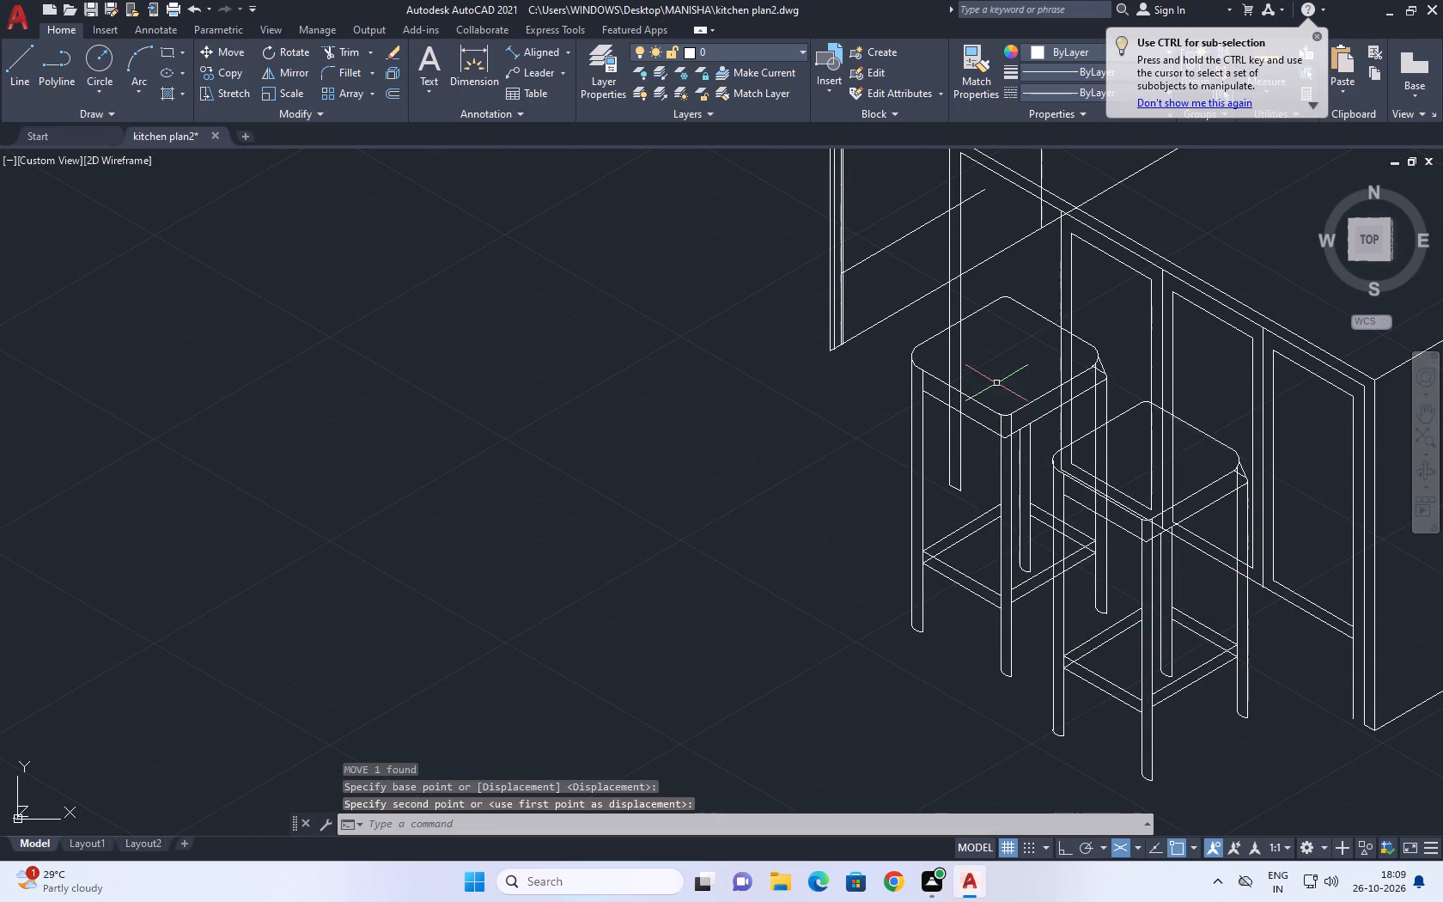
Trim the island's left corner post lines and their bottom end where they show through the rear stool's seat and legs.
middle_click_drag(996, 383, 979, 518)
key("t")
key("r")
key("space")
scroll(947, 588, "up", 1)
left_click(948, 584)
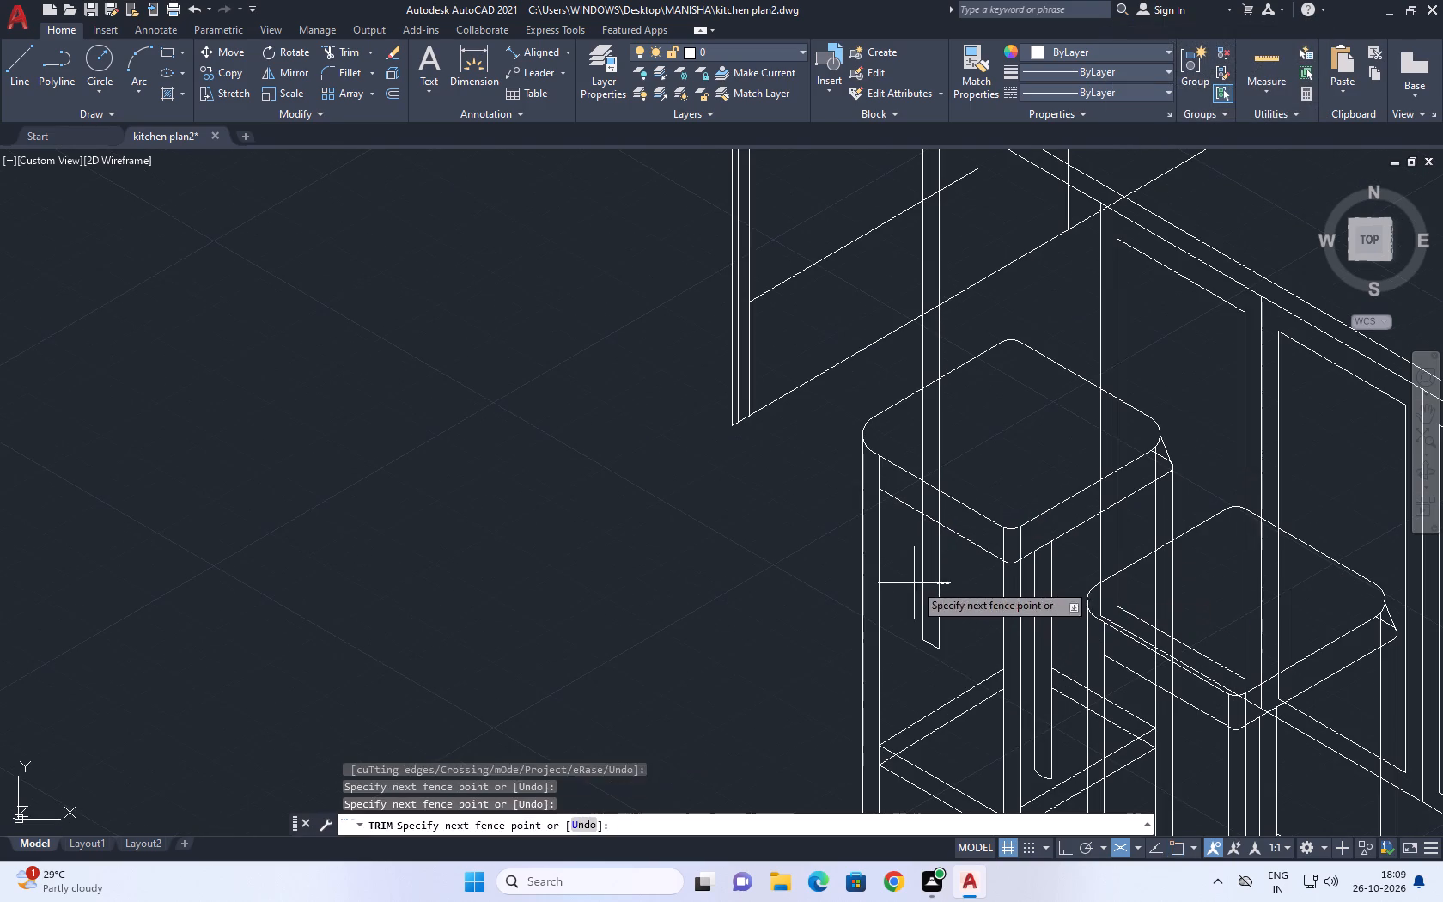
left_click(909, 584)
left_click(977, 516)
left_click(926, 491)
left_click_drag(985, 533, 977, 530)
left_click(930, 502)
left_click(898, 488)
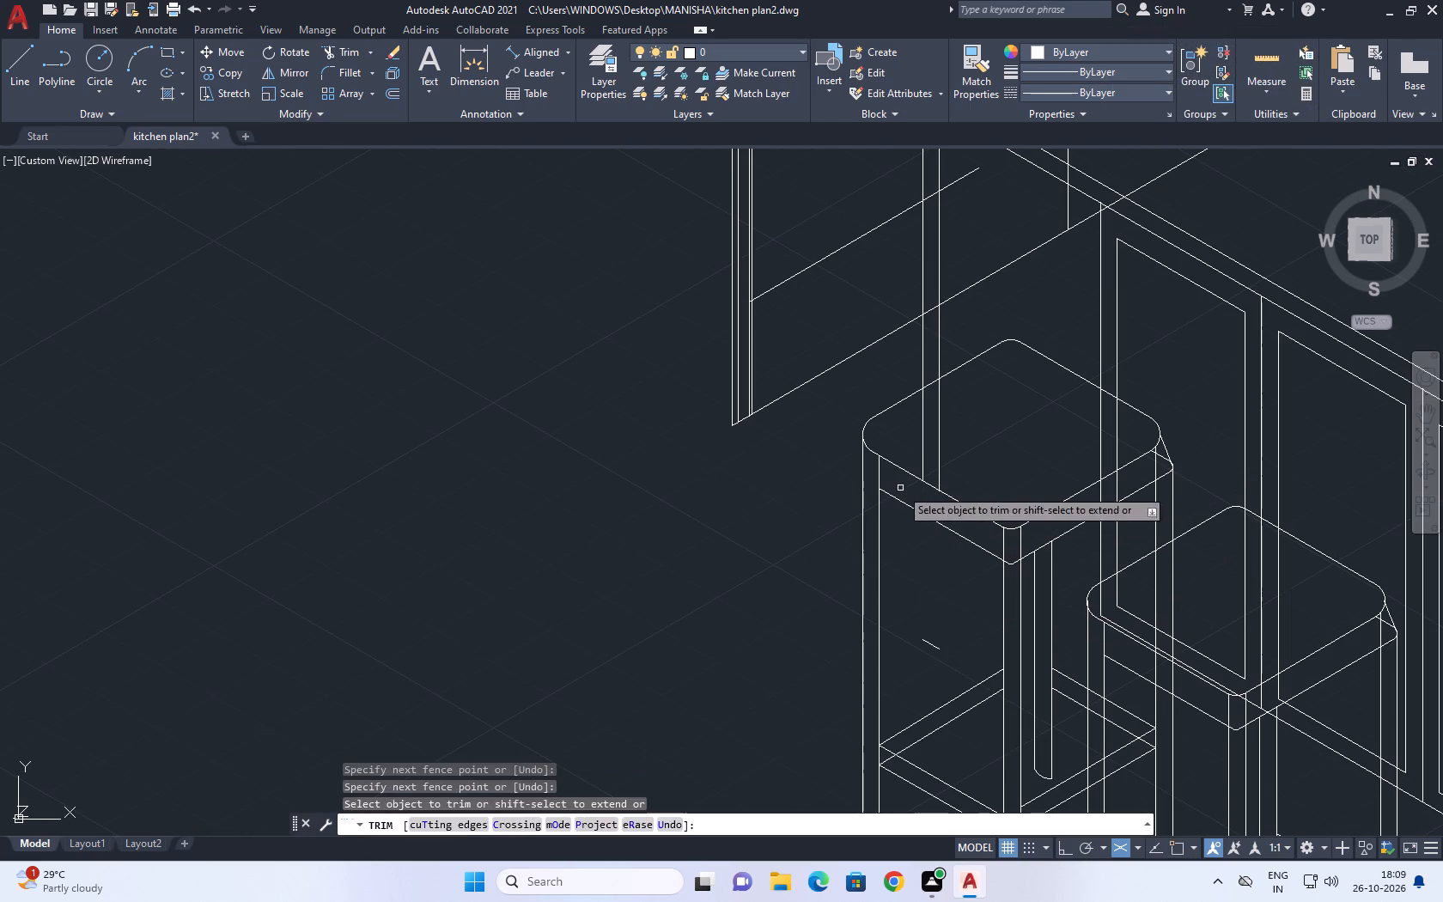
left_click(980, 454)
left_click(909, 411)
left_click(933, 621)
left_click(930, 655)
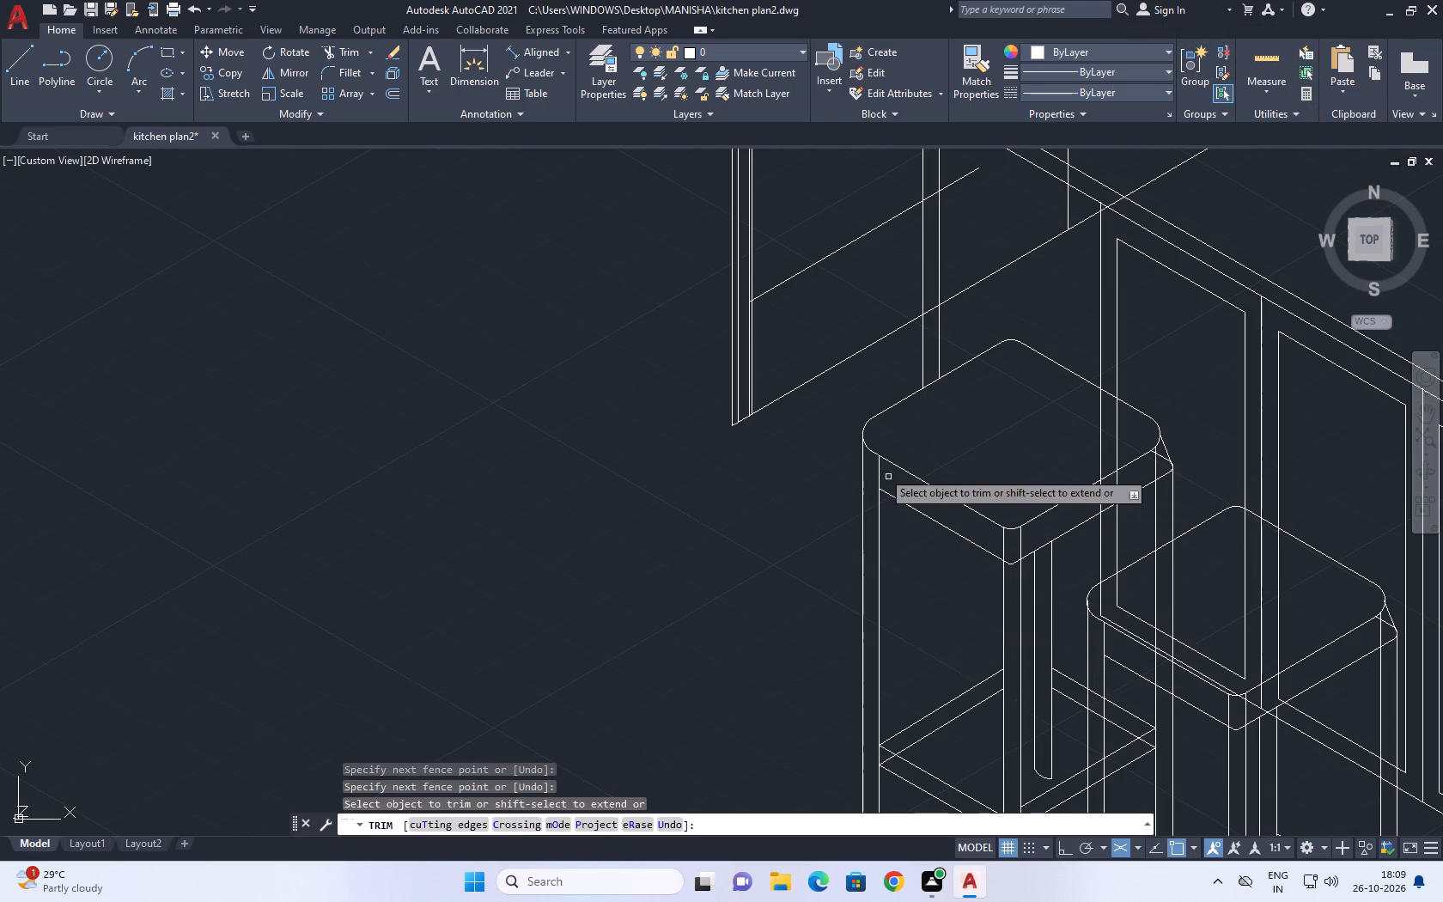
Trim the island's panel frame and bottom rail lines that show through the front stool's seat.
scroll(869, 462, "down", 2)
scroll(1022, 568, "up", 2)
left_click(1099, 555)
left_click(1076, 618)
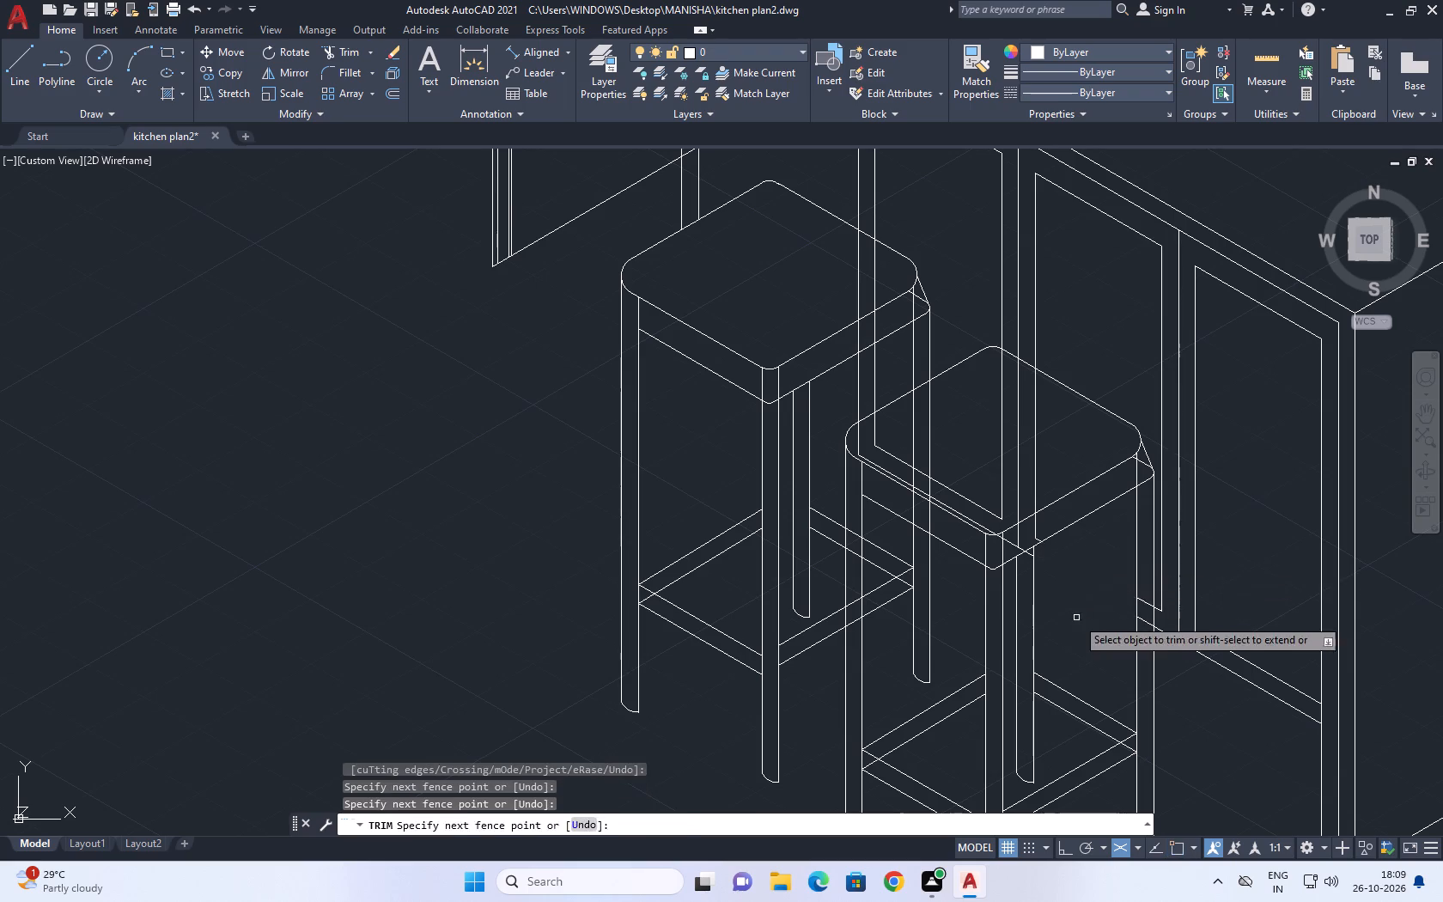
left_click_drag(1050, 480, 1036, 474)
left_click(986, 426)
left_click(1004, 514)
left_click(983, 525)
left_click(1000, 519)
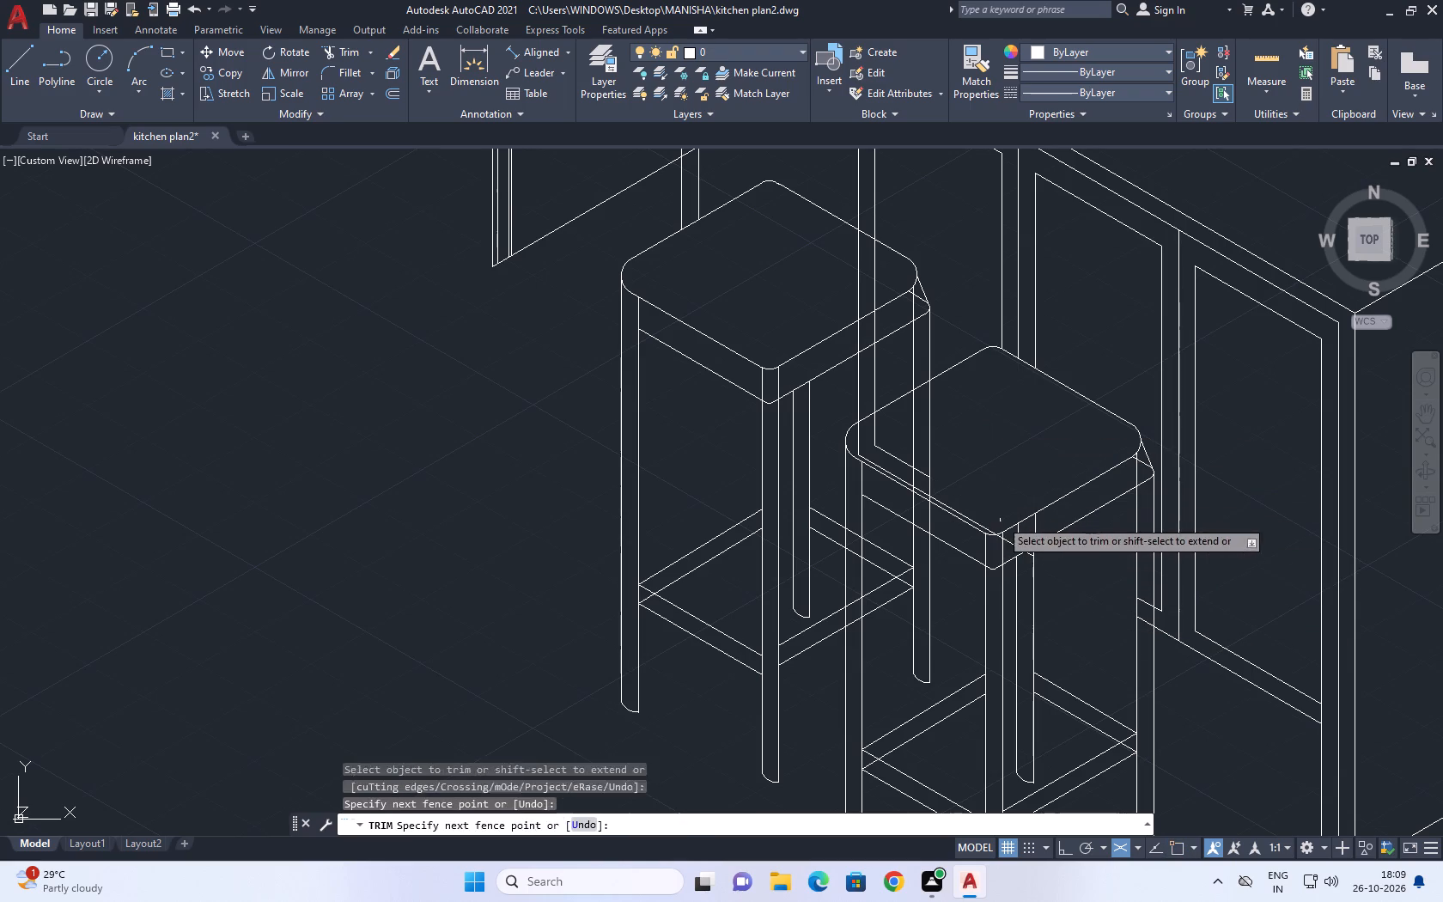
left_click(978, 535)
Trim the leftover rail and panel line pieces around the front corner of the front stool's seat.
left_click(1066, 539)
left_click(1001, 560)
left_click_drag(1054, 518, 1041, 520)
left_click(993, 539)
left_click(1027, 533)
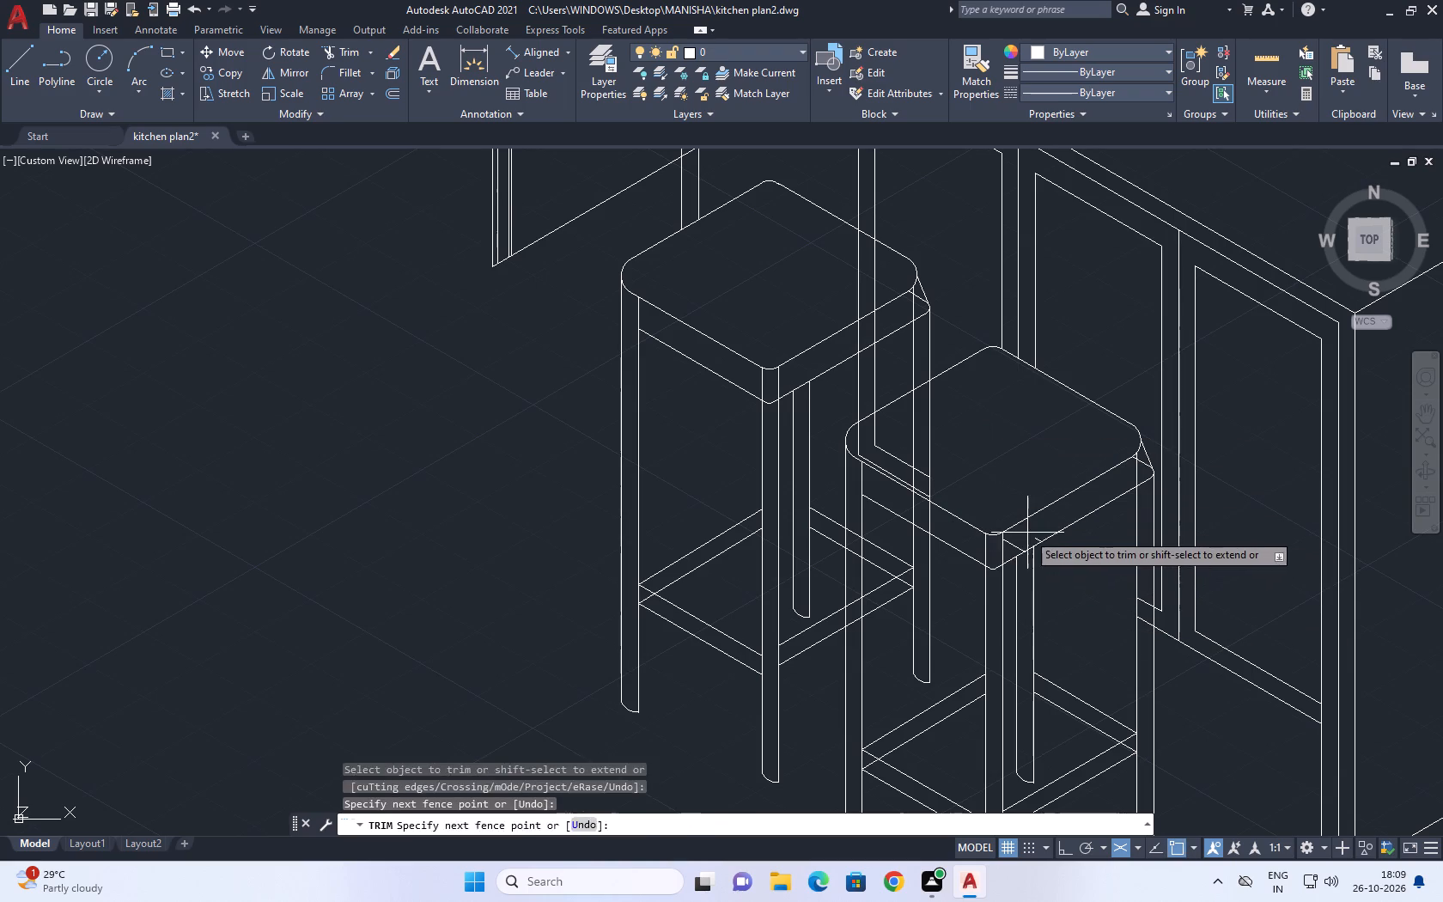
left_click(997, 552)
left_click_drag(1060, 533, 1025, 539)
left_click(1016, 545)
double_click(1039, 533)
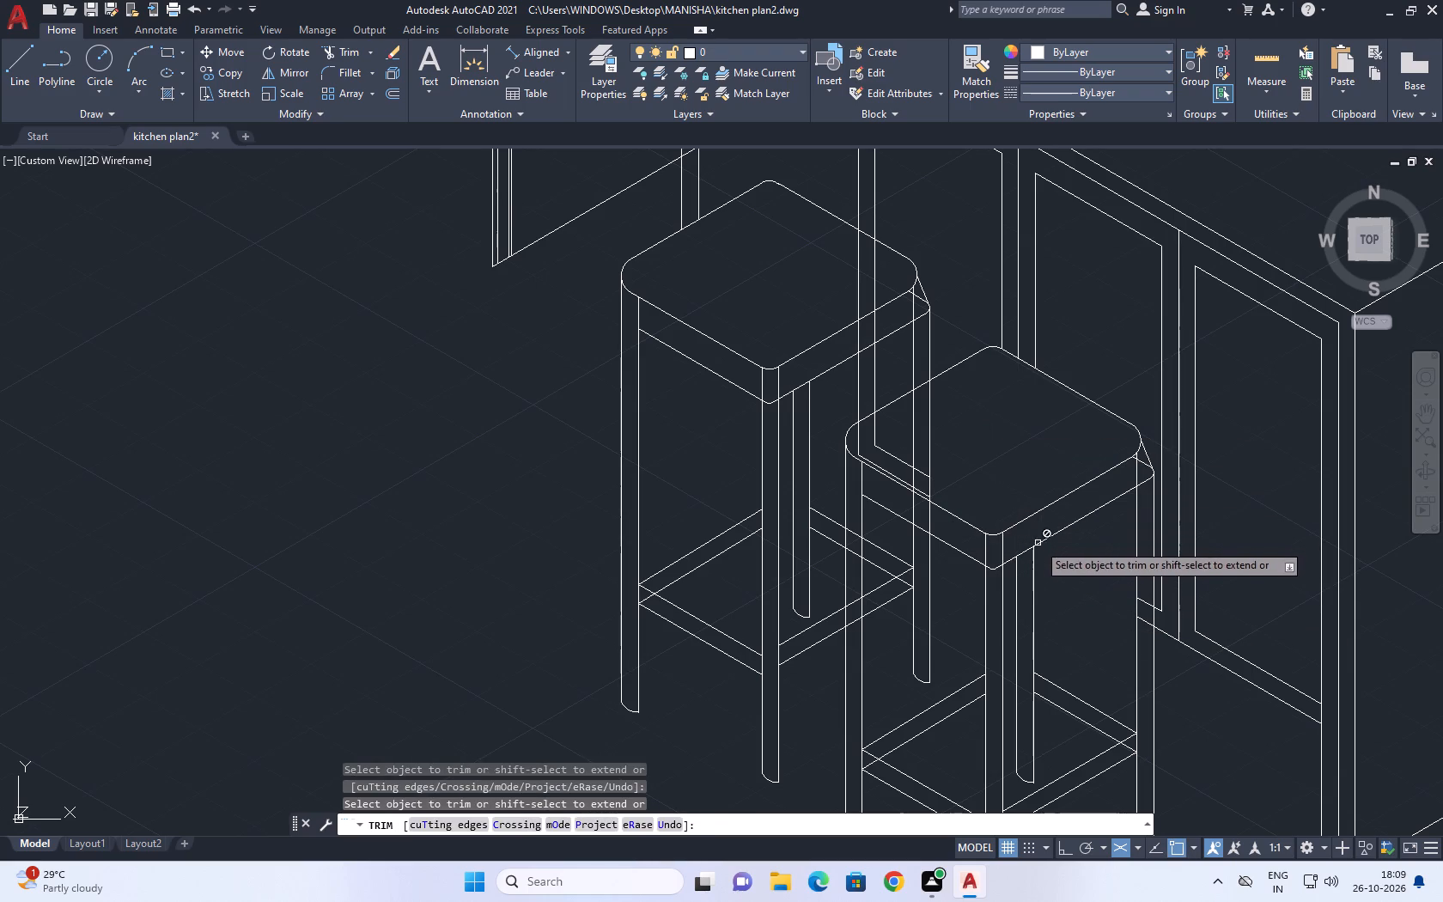
left_click(1008, 539)
left_click(989, 560)
left_click_drag(1020, 558, 1010, 581)
left_click(1037, 574)
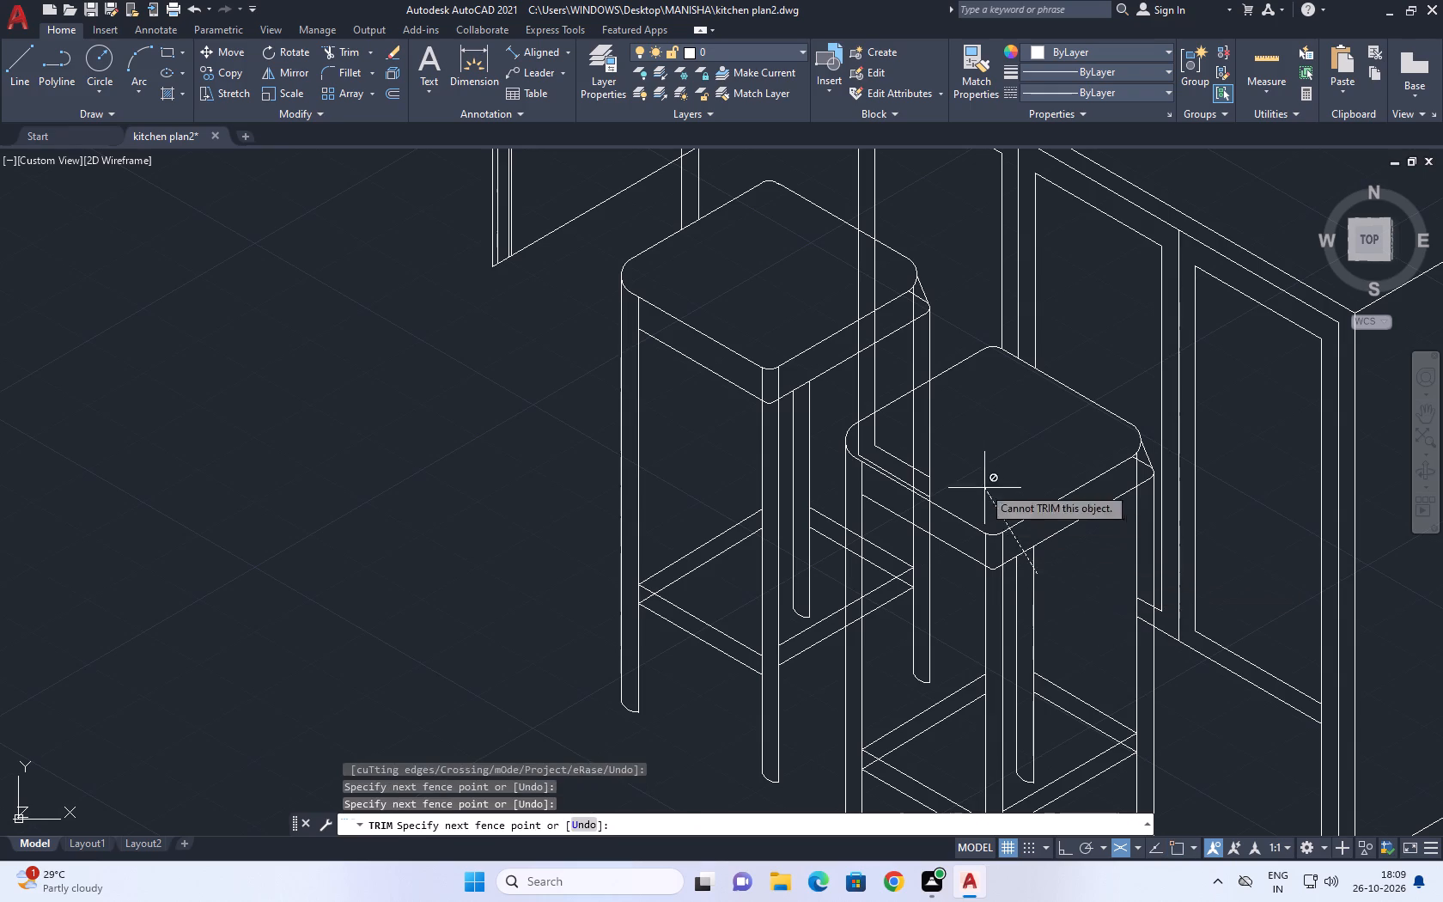
Trim the panel frame and rail lines crossing the front stool's seat corner and the gap between the two stools.
left_click_drag(946, 473, 901, 470)
left_click_drag(973, 467, 953, 465)
left_click(855, 472)
left_click(935, 437)
left_click(918, 416)
left_click(829, 452)
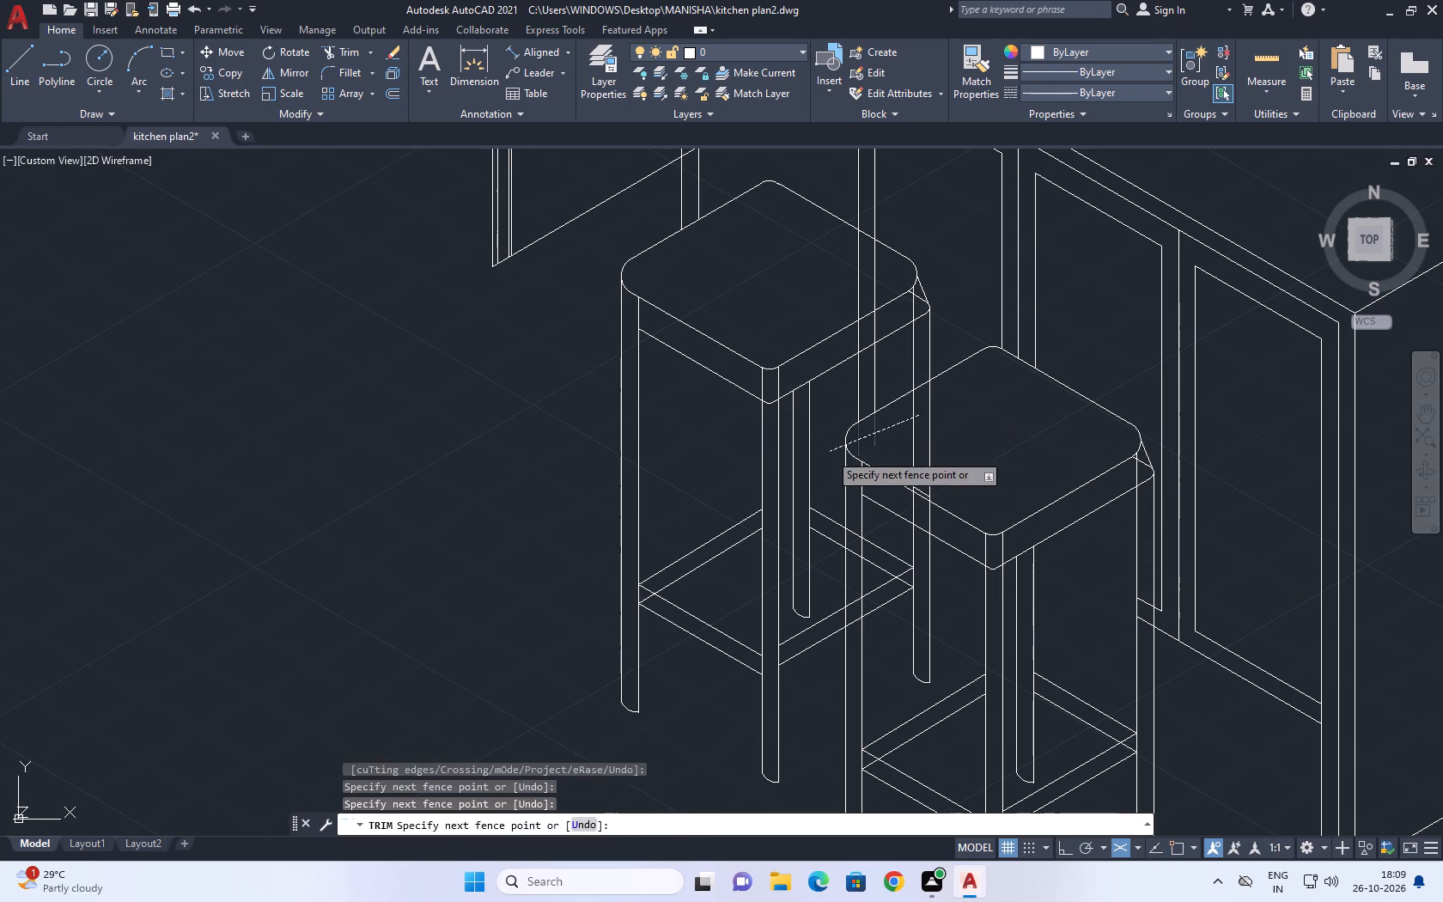
left_click(865, 374)
left_click(836, 411)
left_click(909, 384)
left_click(841, 412)
Trim the island's panel frame lines that show through the rear stool's seat top and apron.
left_click(904, 331)
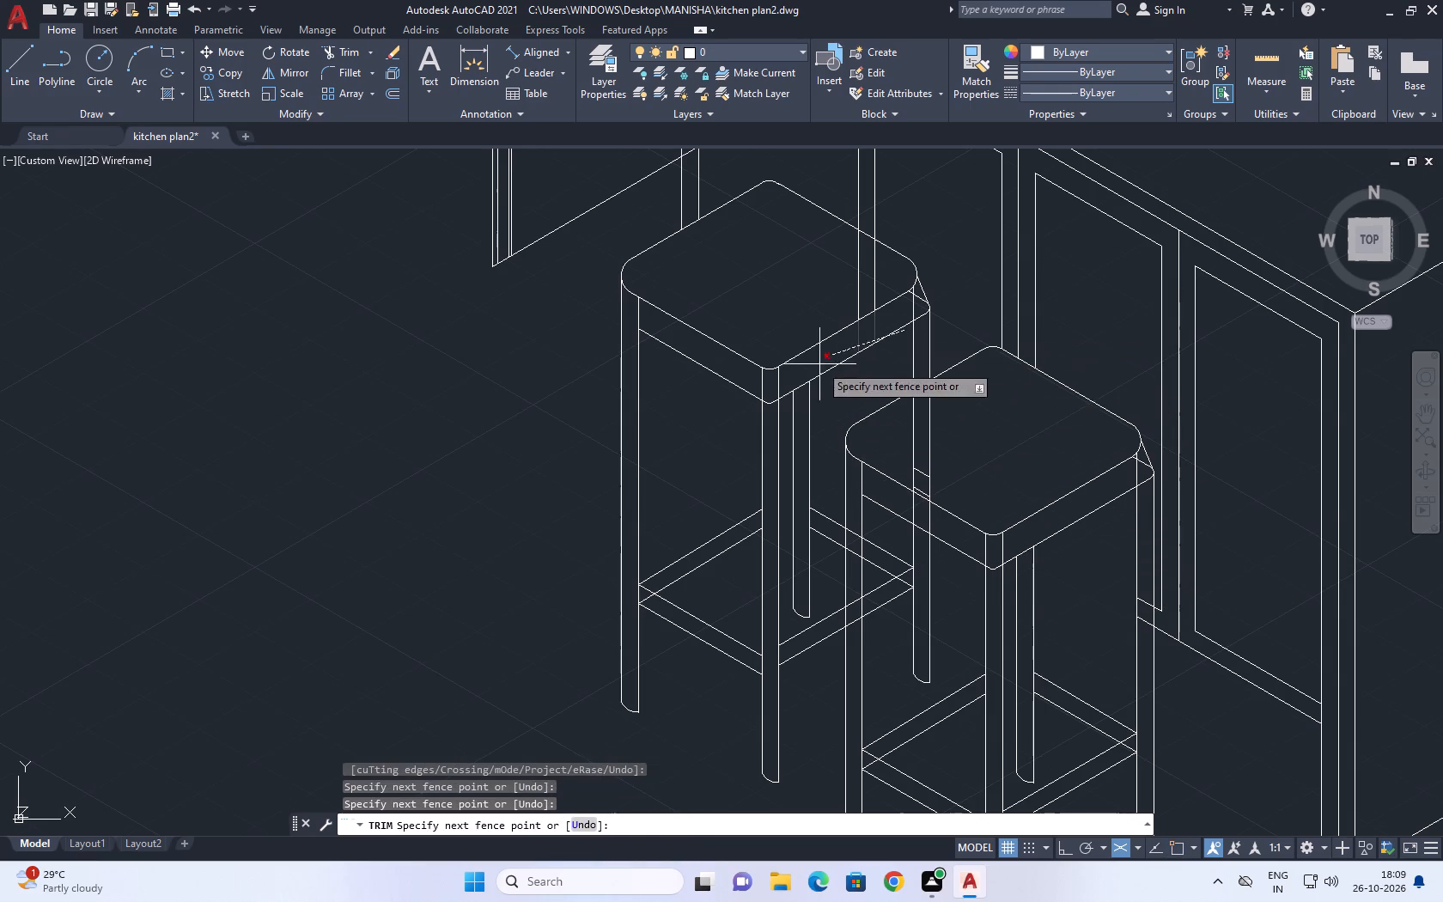
left_click(802, 387)
left_click(873, 283)
left_click(838, 286)
left_click(902, 289)
left_click(892, 326)
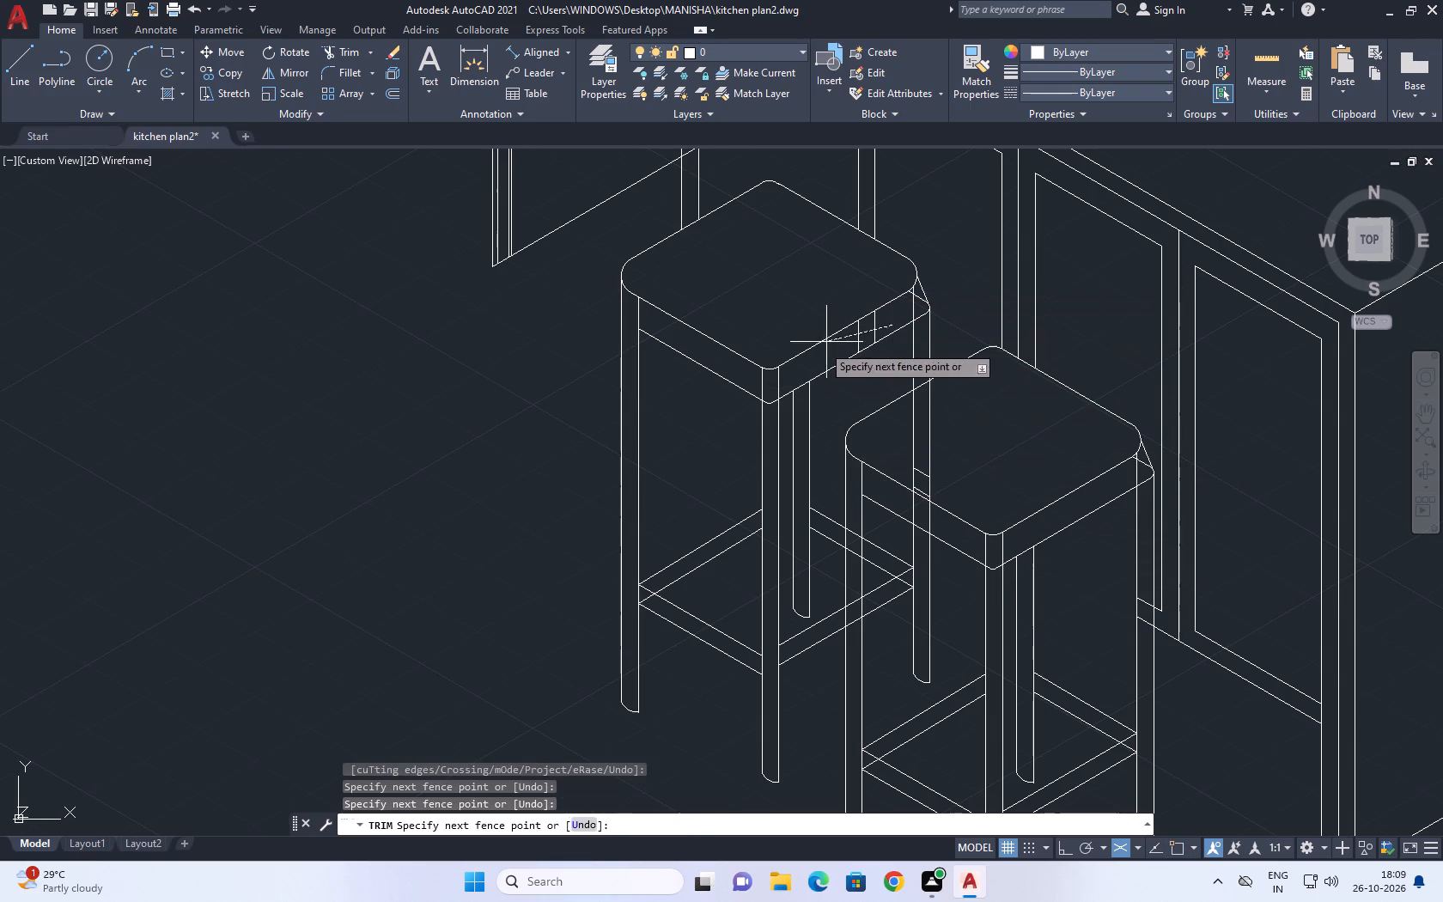
left_click(816, 347)
Trim the leftover island rail pieces between the edge lines of the rear stool's leg beside the front stool.
left_click(909, 308)
left_click(950, 285)
left_click_drag(920, 397, 919, 408)
left_click_drag(918, 472, 918, 479)
left_click_drag(921, 456, 922, 464)
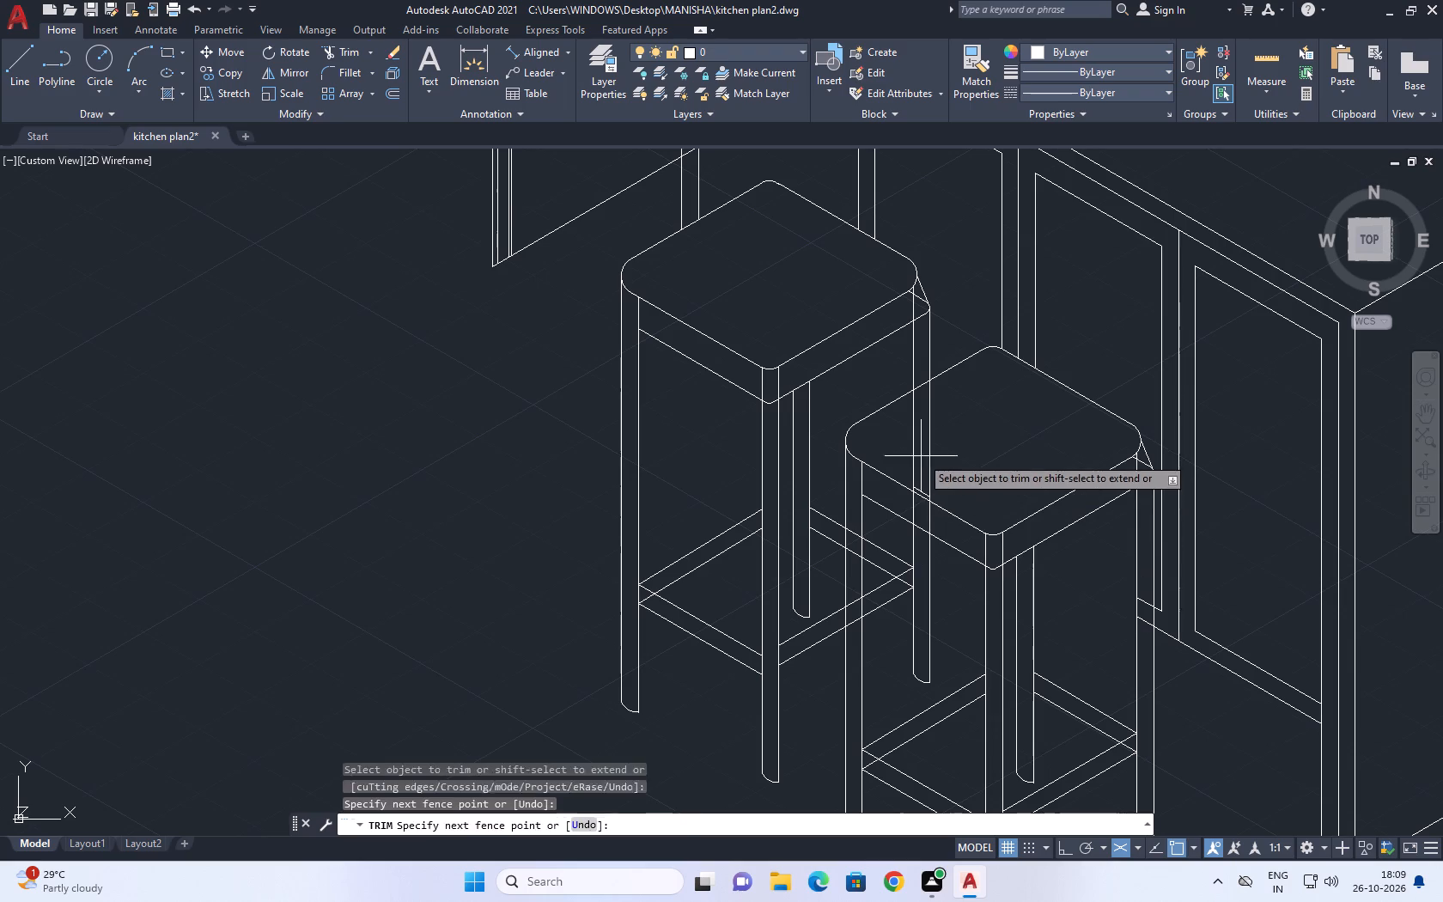
left_click_drag(922, 464, 921, 467)
left_click(919, 522)
left_click_drag(928, 505, 939, 505)
left_click(1055, 503)
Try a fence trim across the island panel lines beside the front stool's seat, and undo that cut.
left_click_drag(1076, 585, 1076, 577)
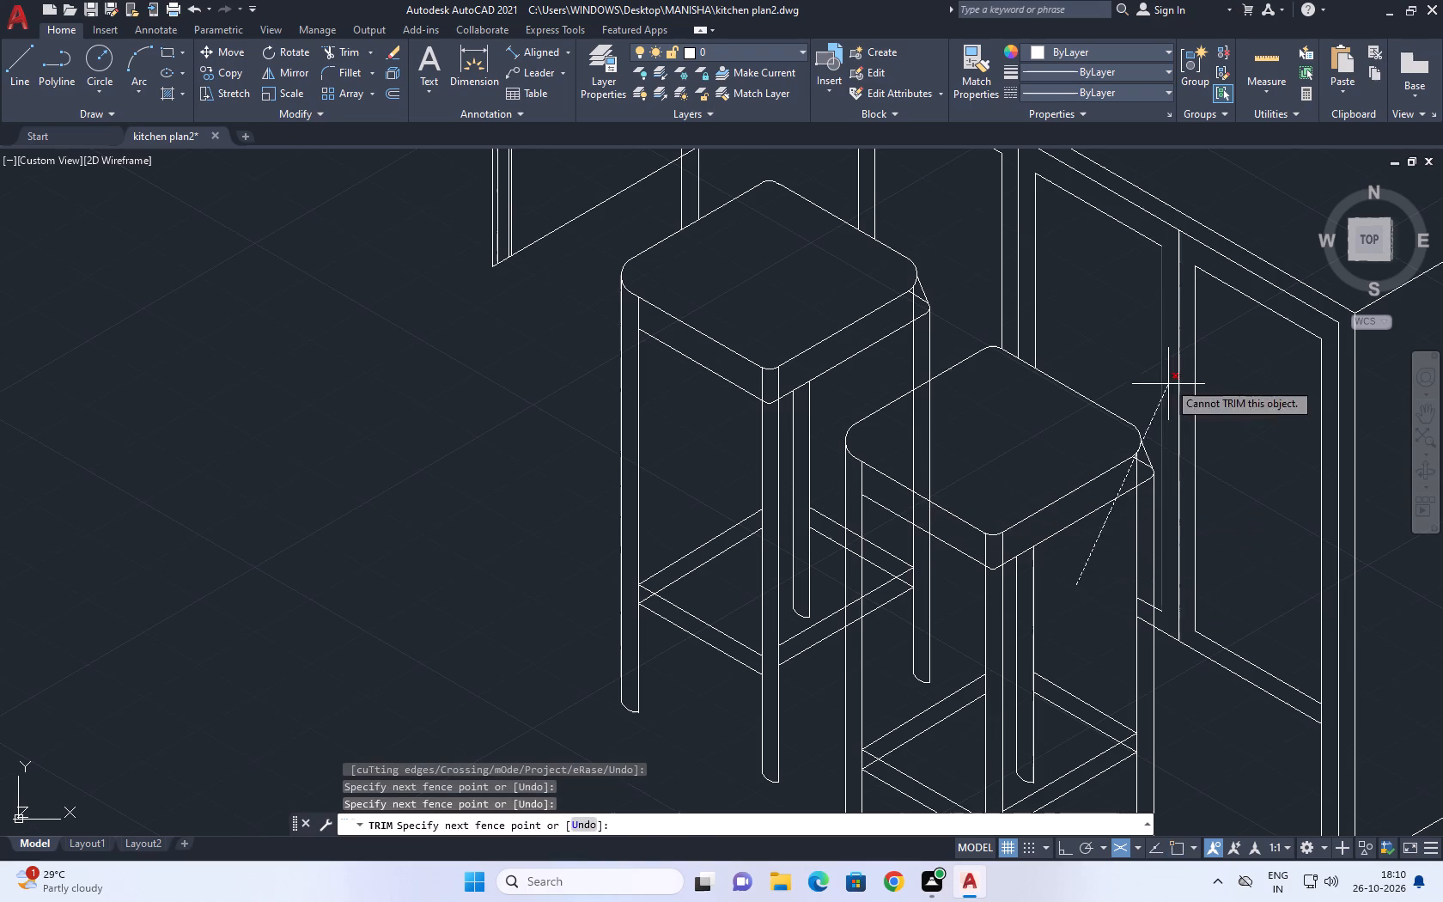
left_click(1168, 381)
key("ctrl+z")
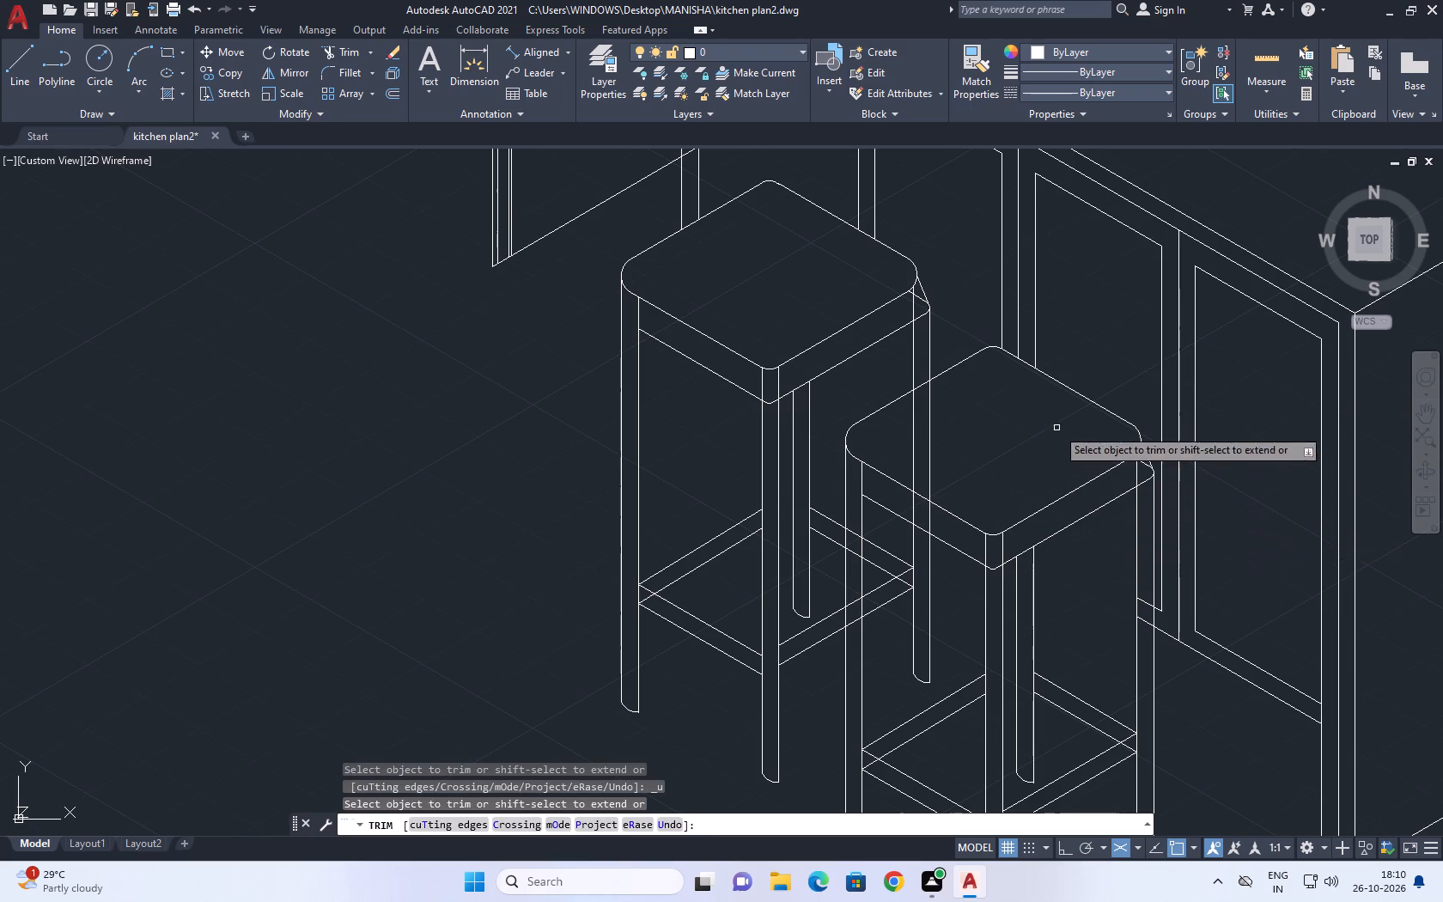
Trim the island's bottom rail lines that show through the front stool's leg nearest the island.
middle_click_drag(1240, 611, 1159, 587)
scroll(1062, 594, "up", 4)
left_click_drag(1074, 506, 1072, 498)
left_click(1034, 713)
Trim the stray diagonal line crossing the island's left corner post and first panel.
scroll(804, 446, "down", 6)
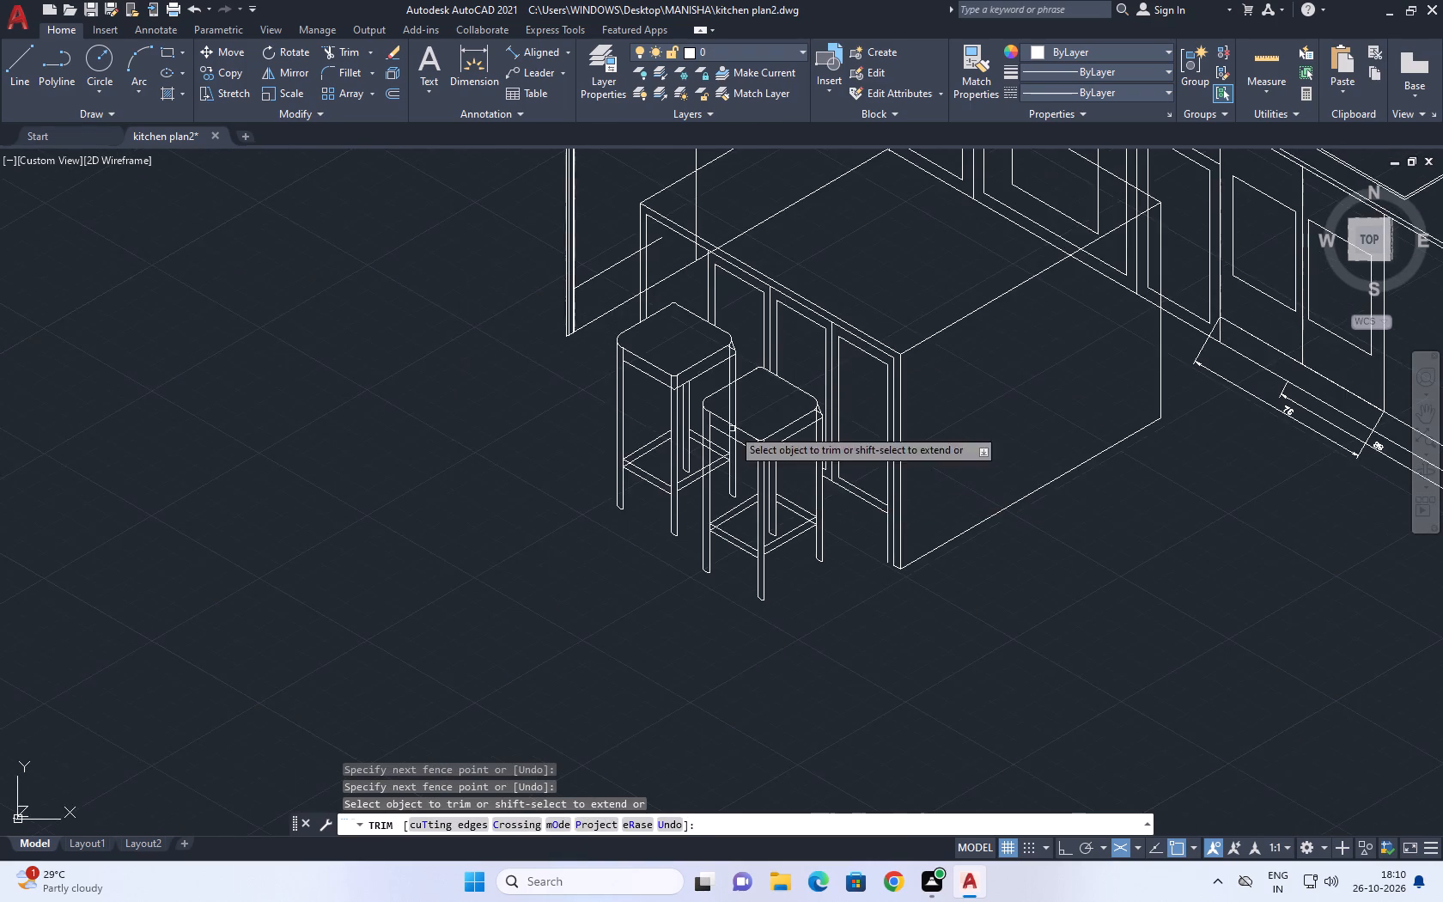
middle_click_drag(734, 452, 808, 594)
scroll(709, 386, "up", 2)
left_click(700, 395)
left_click(674, 469)
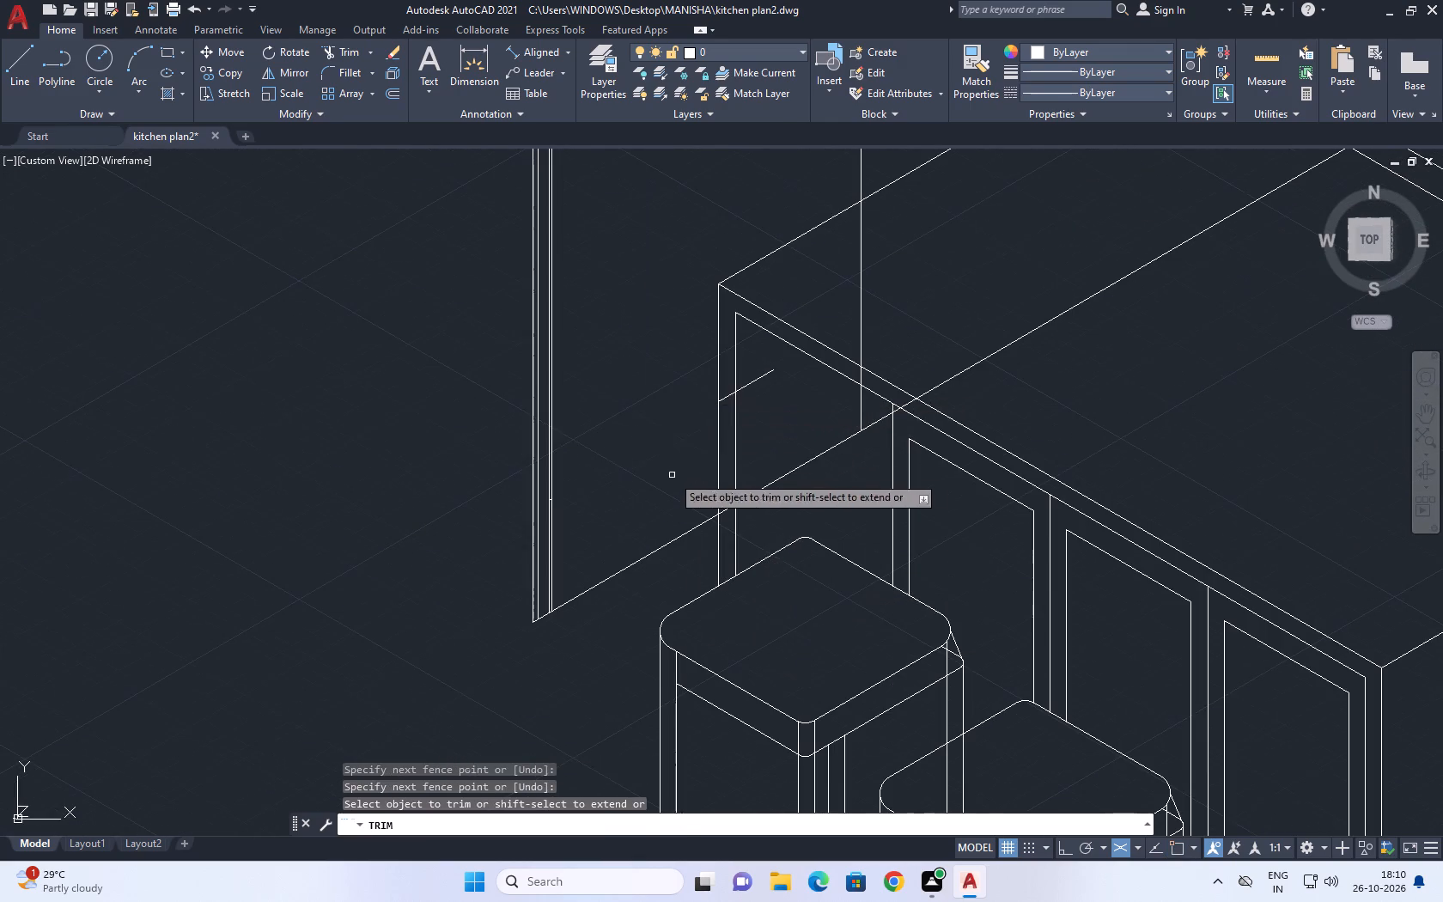
scroll(749, 428, "up", 2)
left_click(771, 277)
left_click(771, 399)
left_click_drag(693, 327, 694, 369)
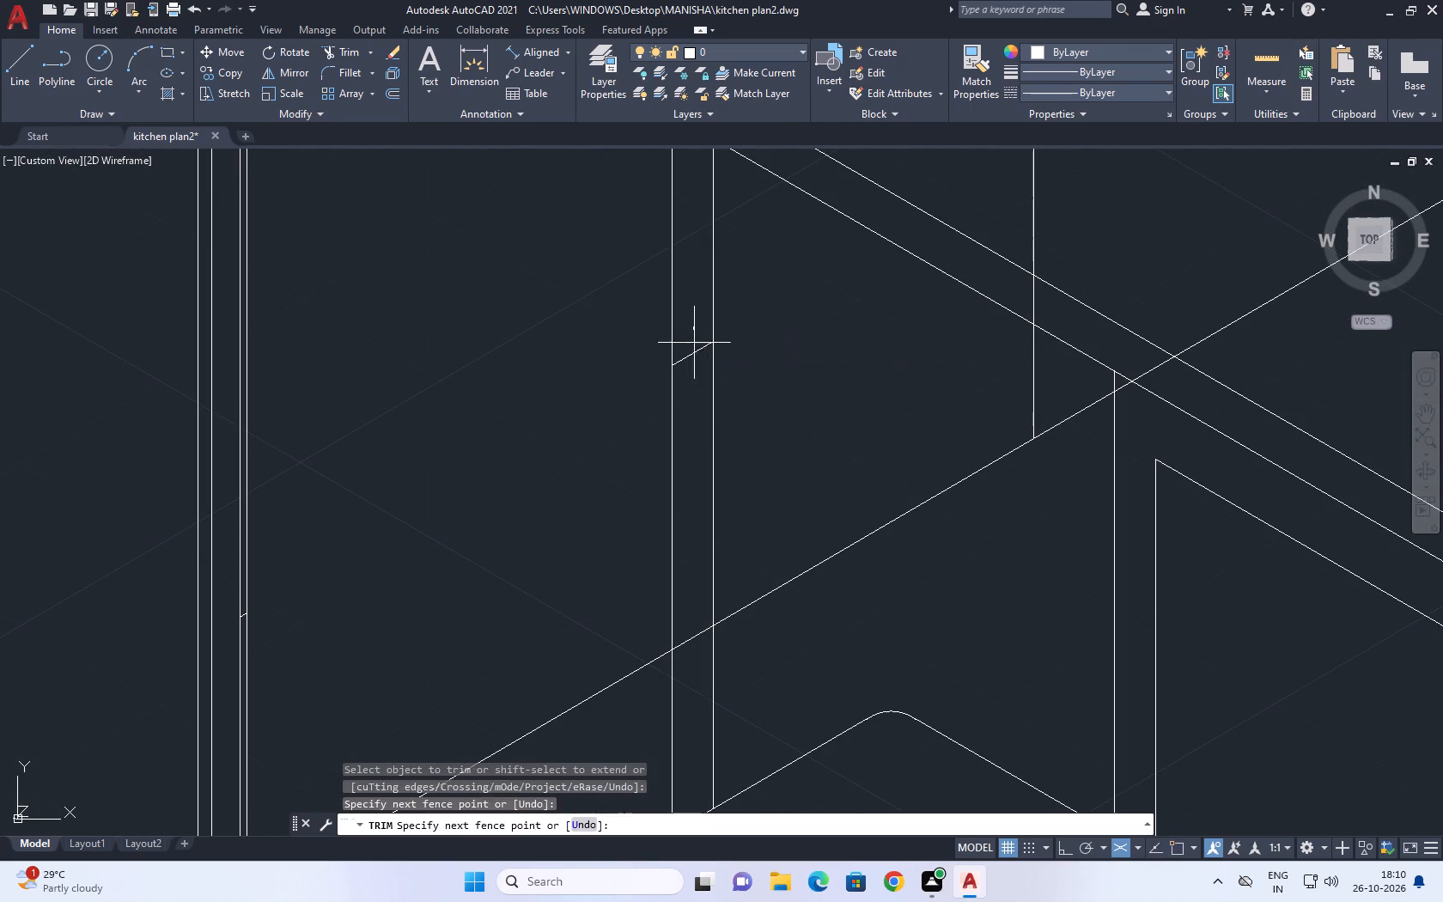
left_click(702, 436)
scroll(857, 420, "down", 5)
middle_click_drag(947, 458, 928, 525)
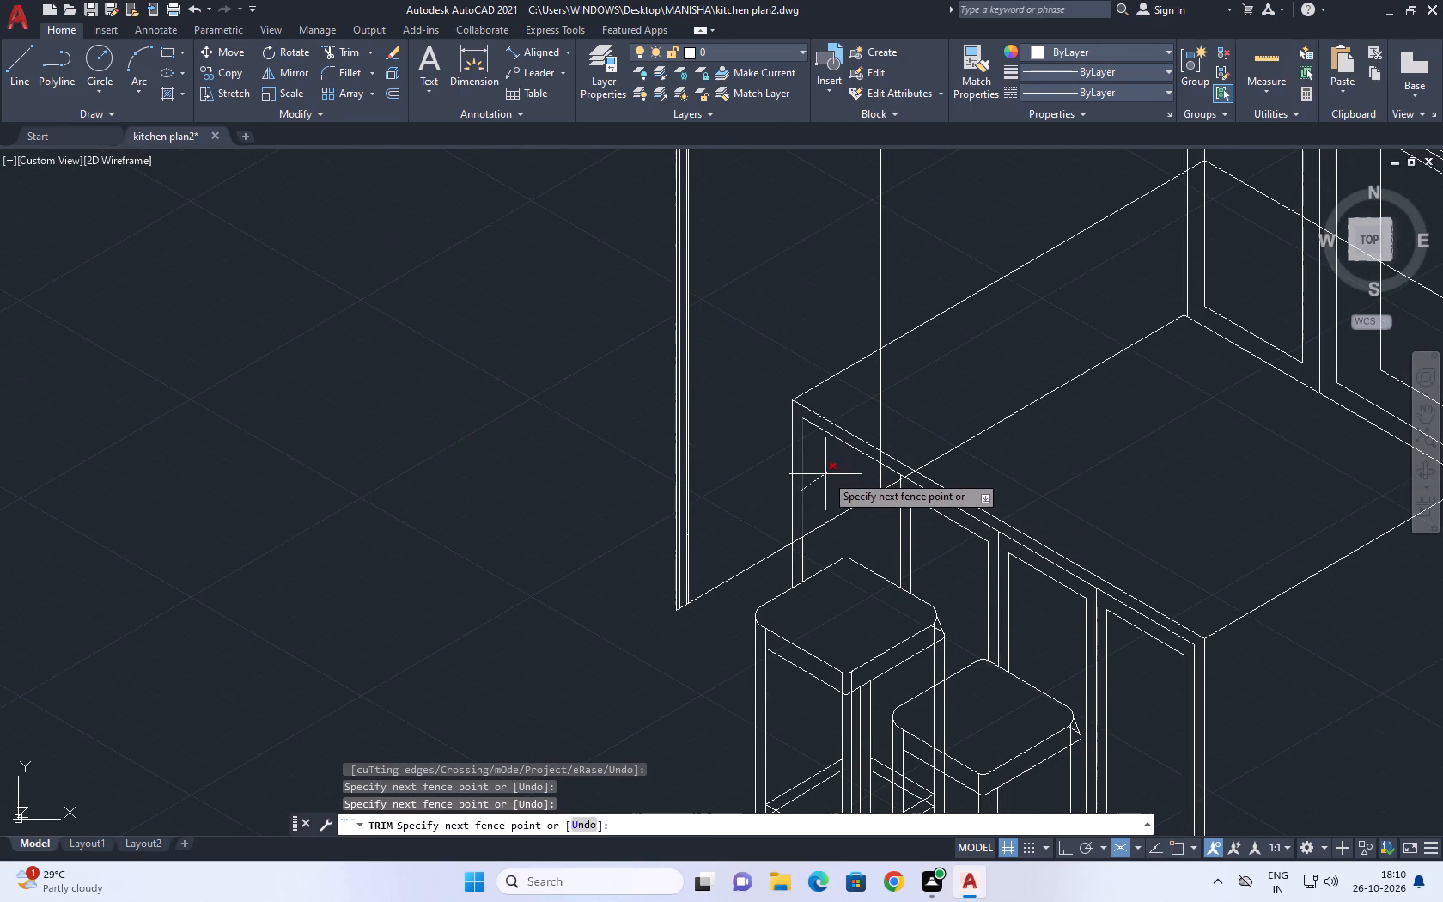
scroll(799, 514, "up", 2)
left_click(790, 544)
Trim the wide base cabinet's door, frame and bottom edge lines that show through the island top.
scroll(806, 495, "down", 4)
middle_click_drag(887, 455, 855, 487)
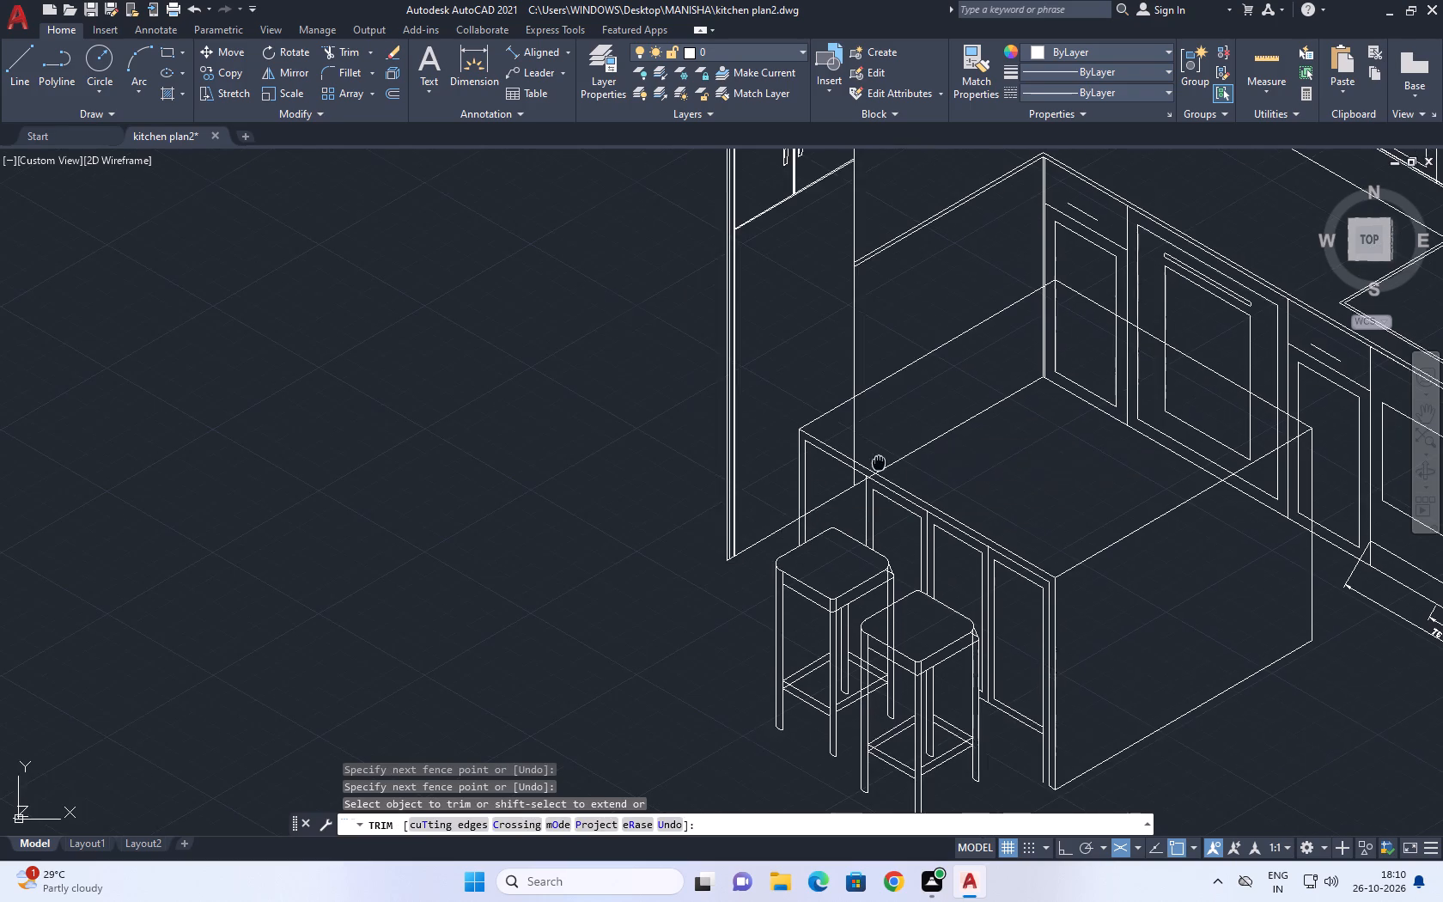
middle_click_drag(855, 487, 831, 535)
middle_click_drag(1067, 488, 959, 468)
middle_click_drag(1023, 497, 963, 482)
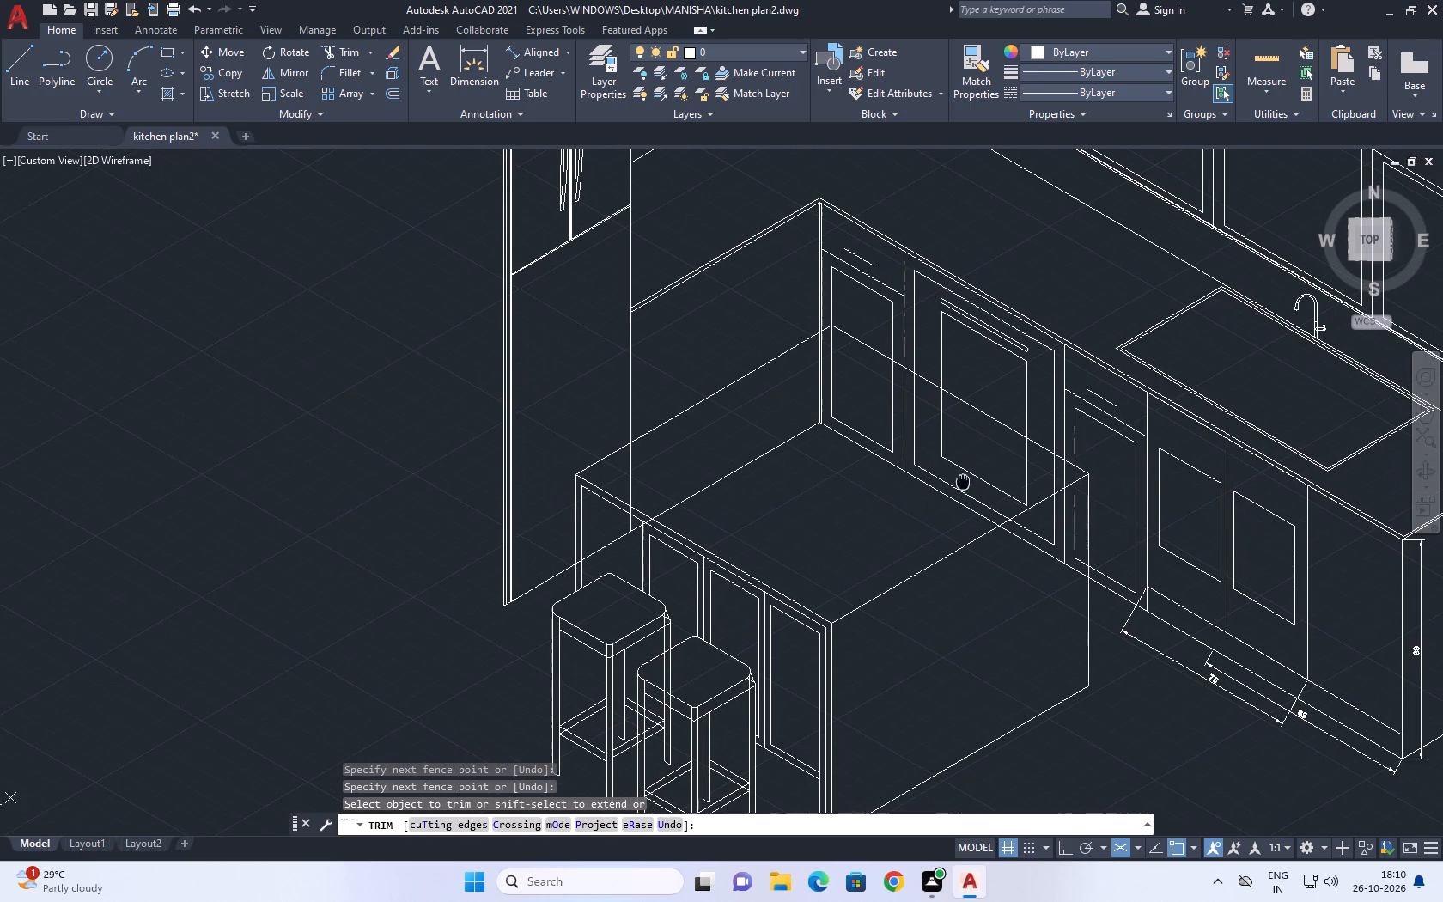
scroll(971, 471, "up", 2)
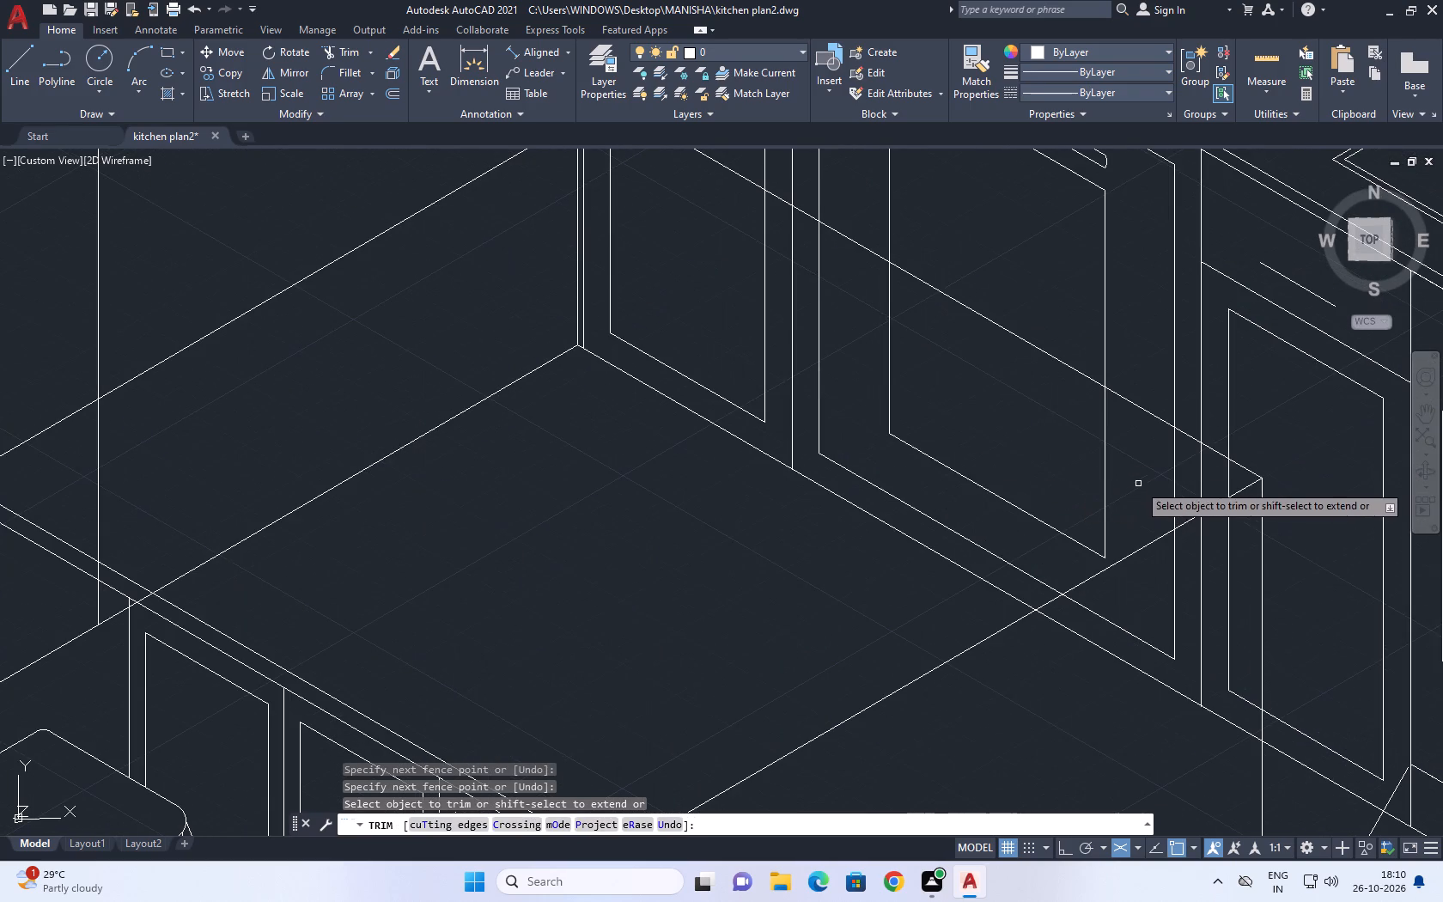
left_click_drag(1122, 448, 1110, 457)
left_click(860, 564)
left_click_drag(943, 408, 927, 407)
left_click_drag(721, 442, 707, 460)
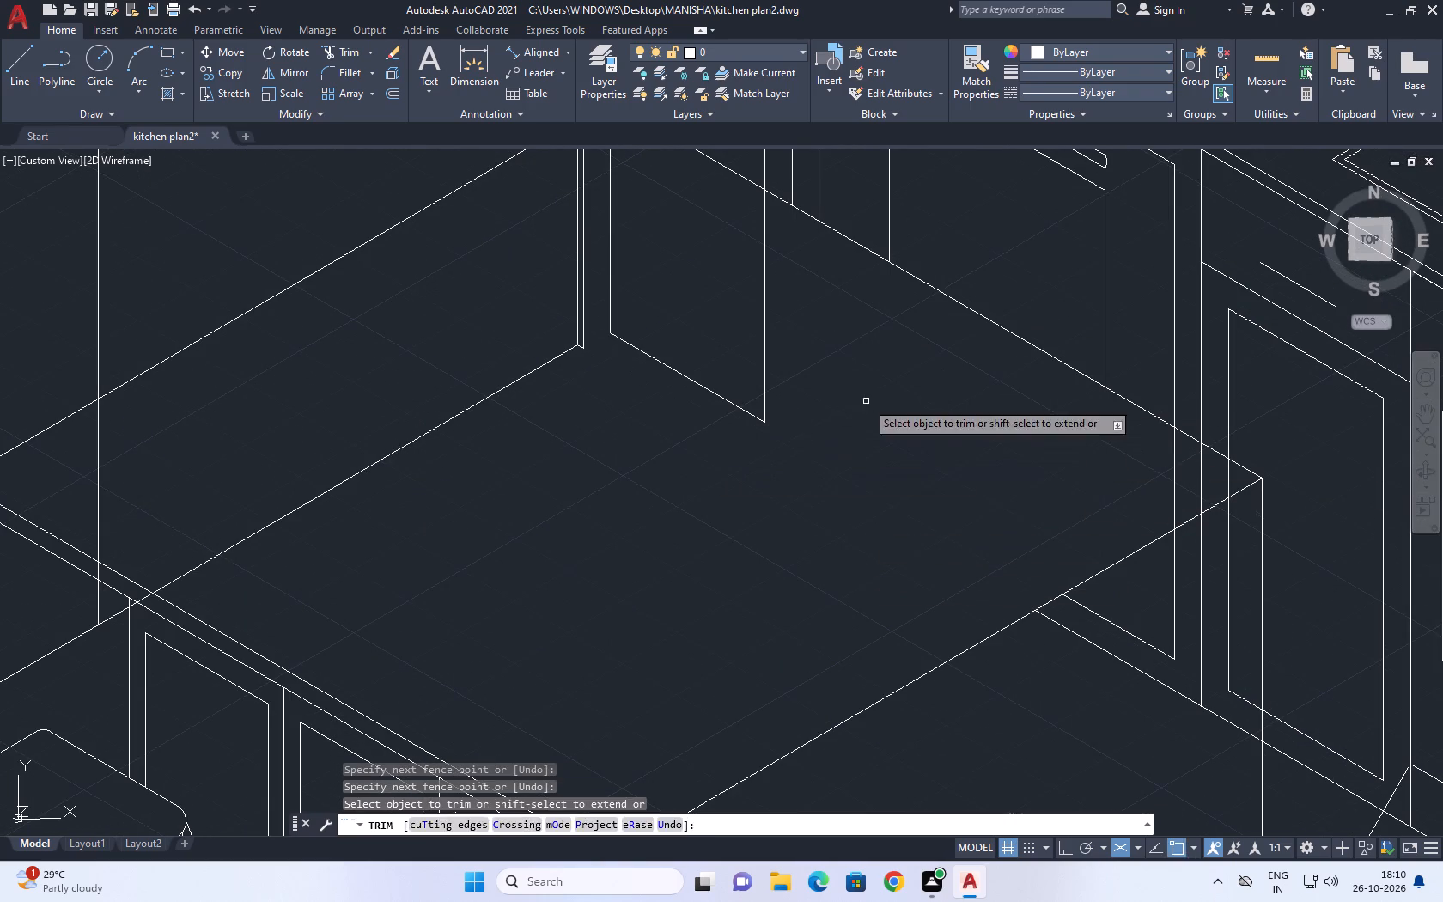
Trim the remaining corner cabinet door, corner post and floor lines that show through the island top.
left_click_drag(868, 401, 819, 395)
left_click(687, 379)
left_click(731, 334)
left_click(811, 361)
left_click_drag(690, 266, 656, 285)
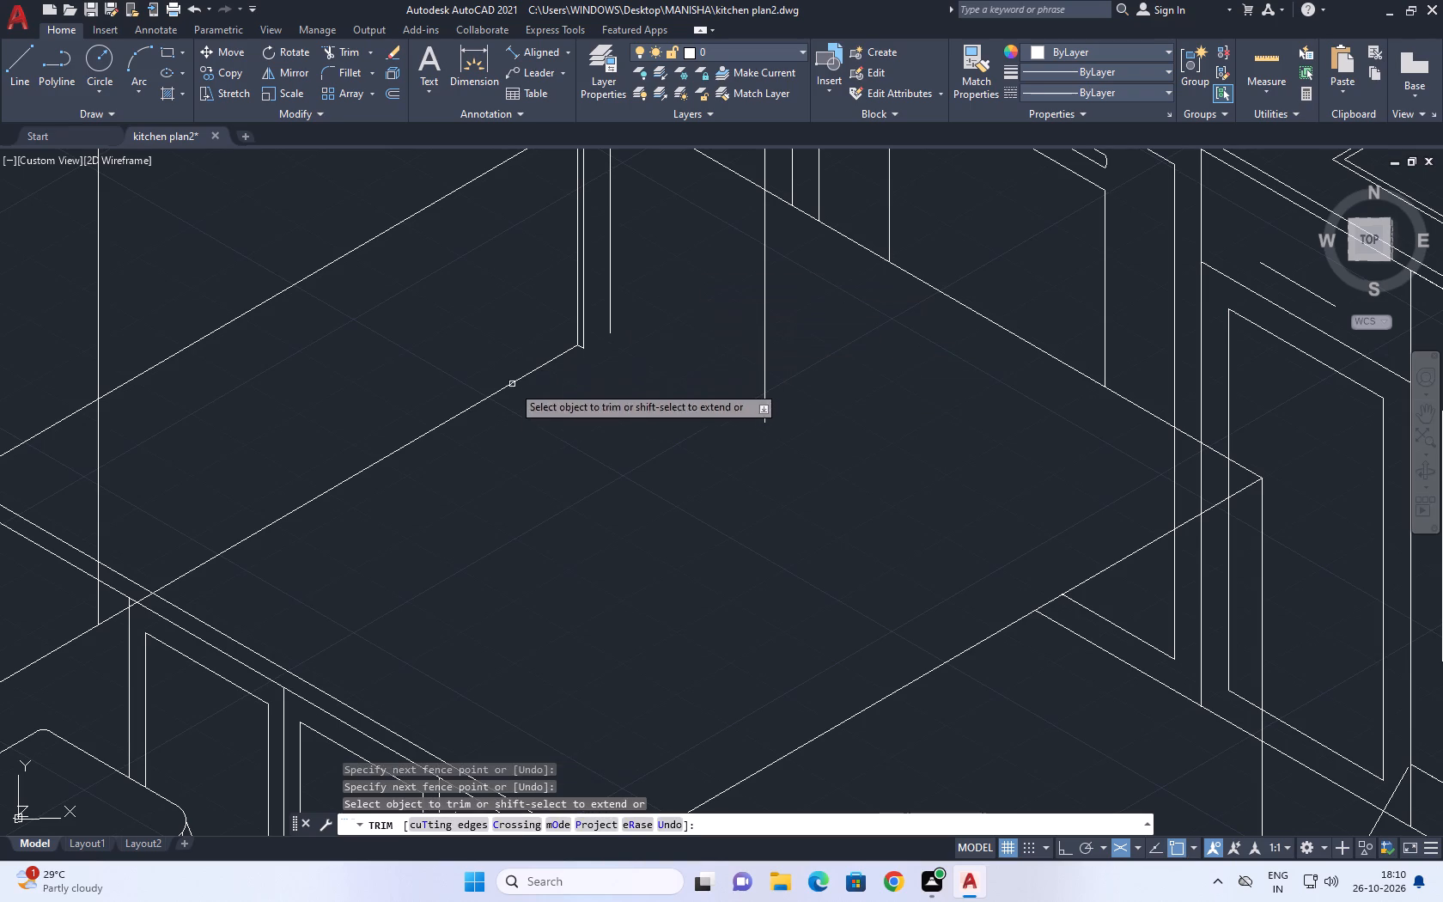
left_click(508, 412)
left_click(600, 279)
left_click_drag(648, 277, 645, 285)
left_click_drag(563, 360, 560, 378)
left_click(872, 364)
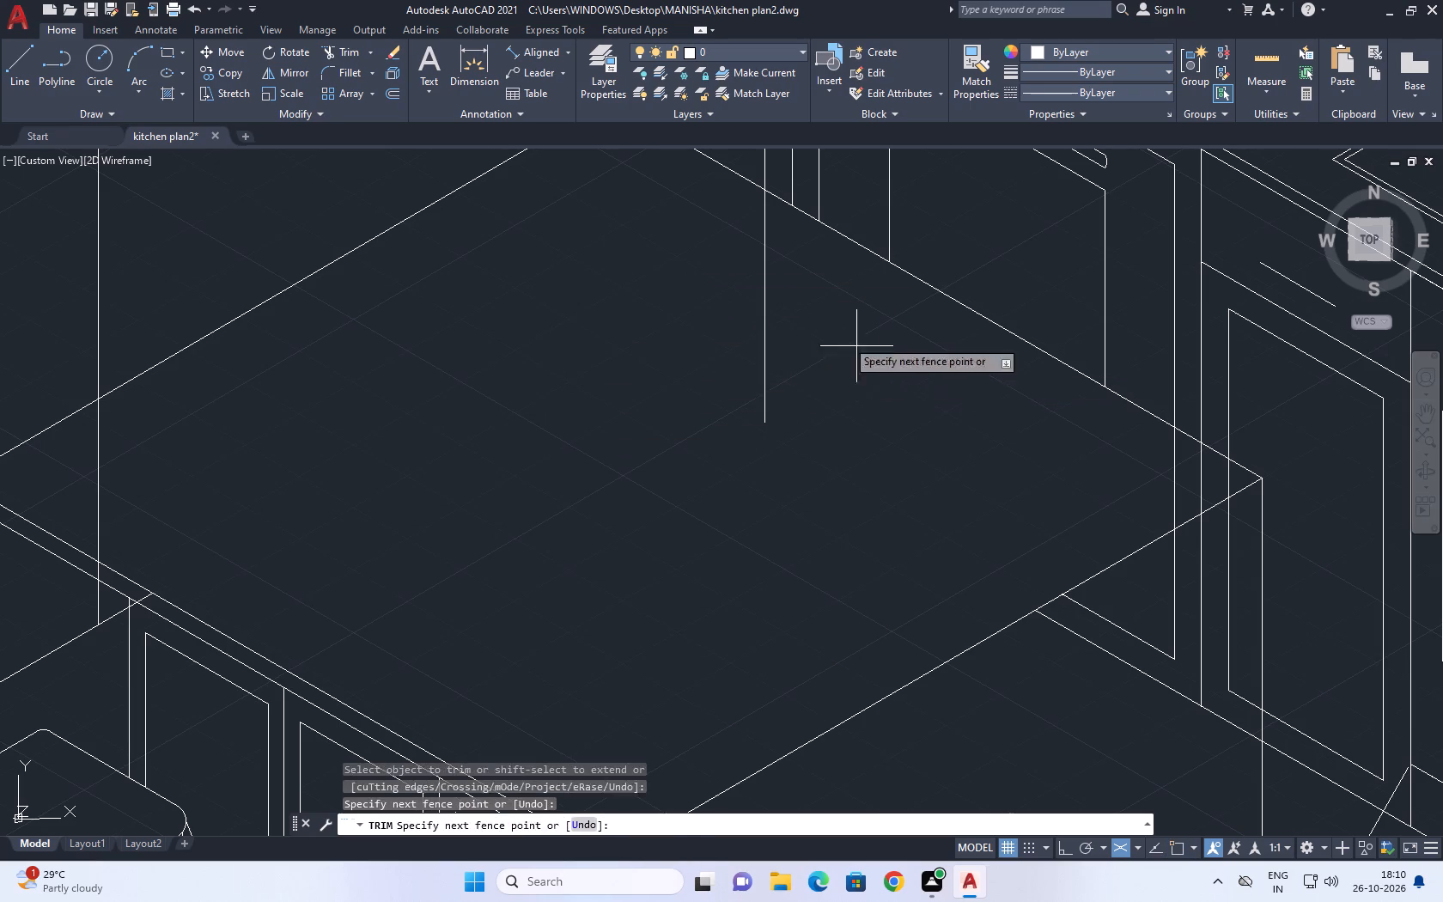
left_click(654, 236)
Trim the vertical base cabinet lines that show through the right corner of the island top.
scroll(876, 441, "down", 5)
scroll(949, 443, "down", 1)
scroll(941, 443, "up", 7)
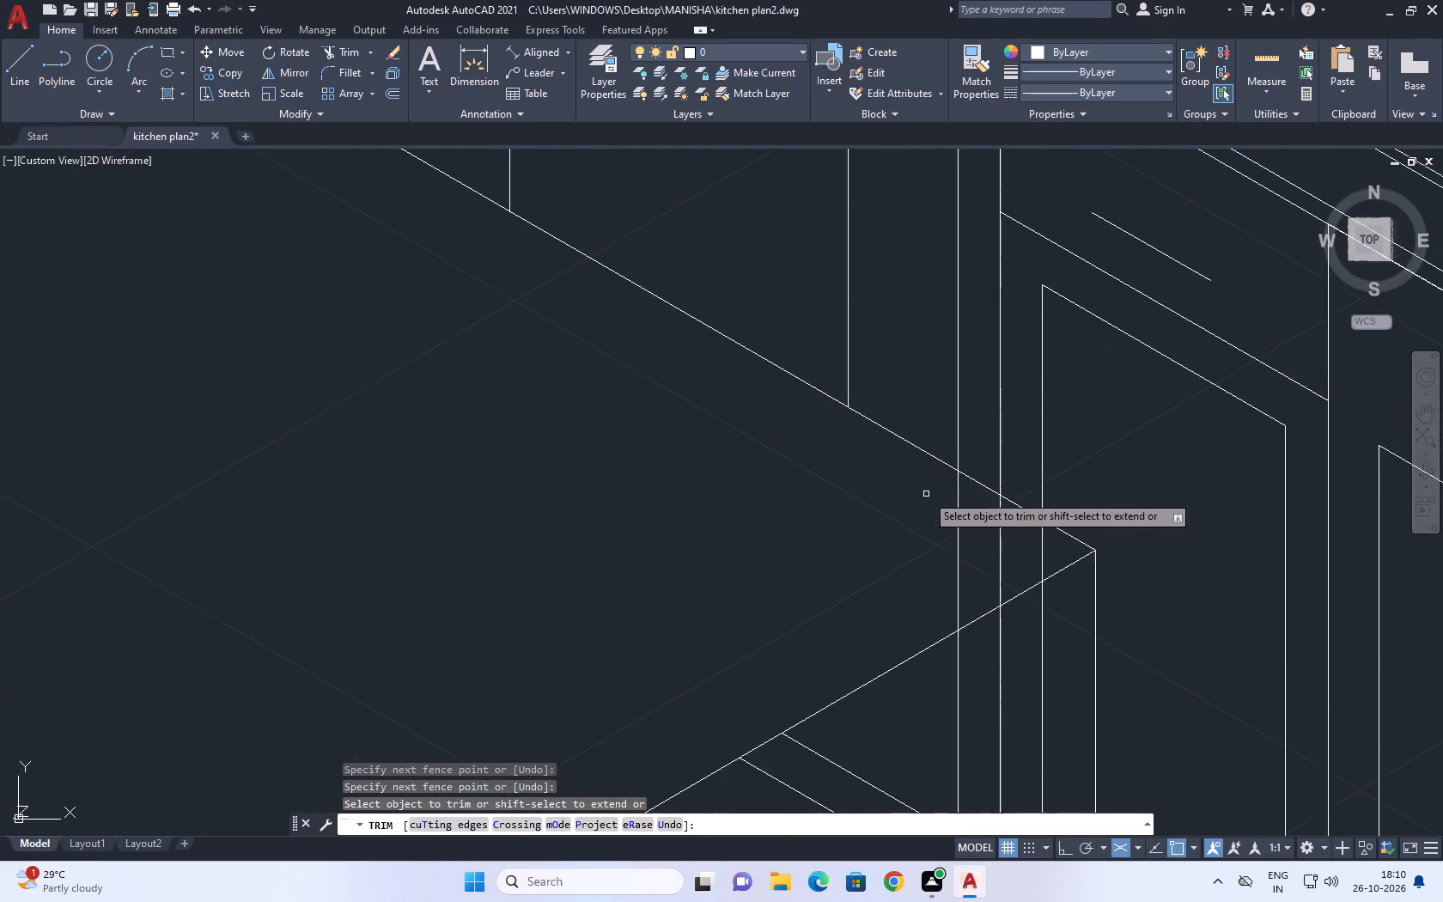
middle_click_drag(1012, 537, 912, 361)
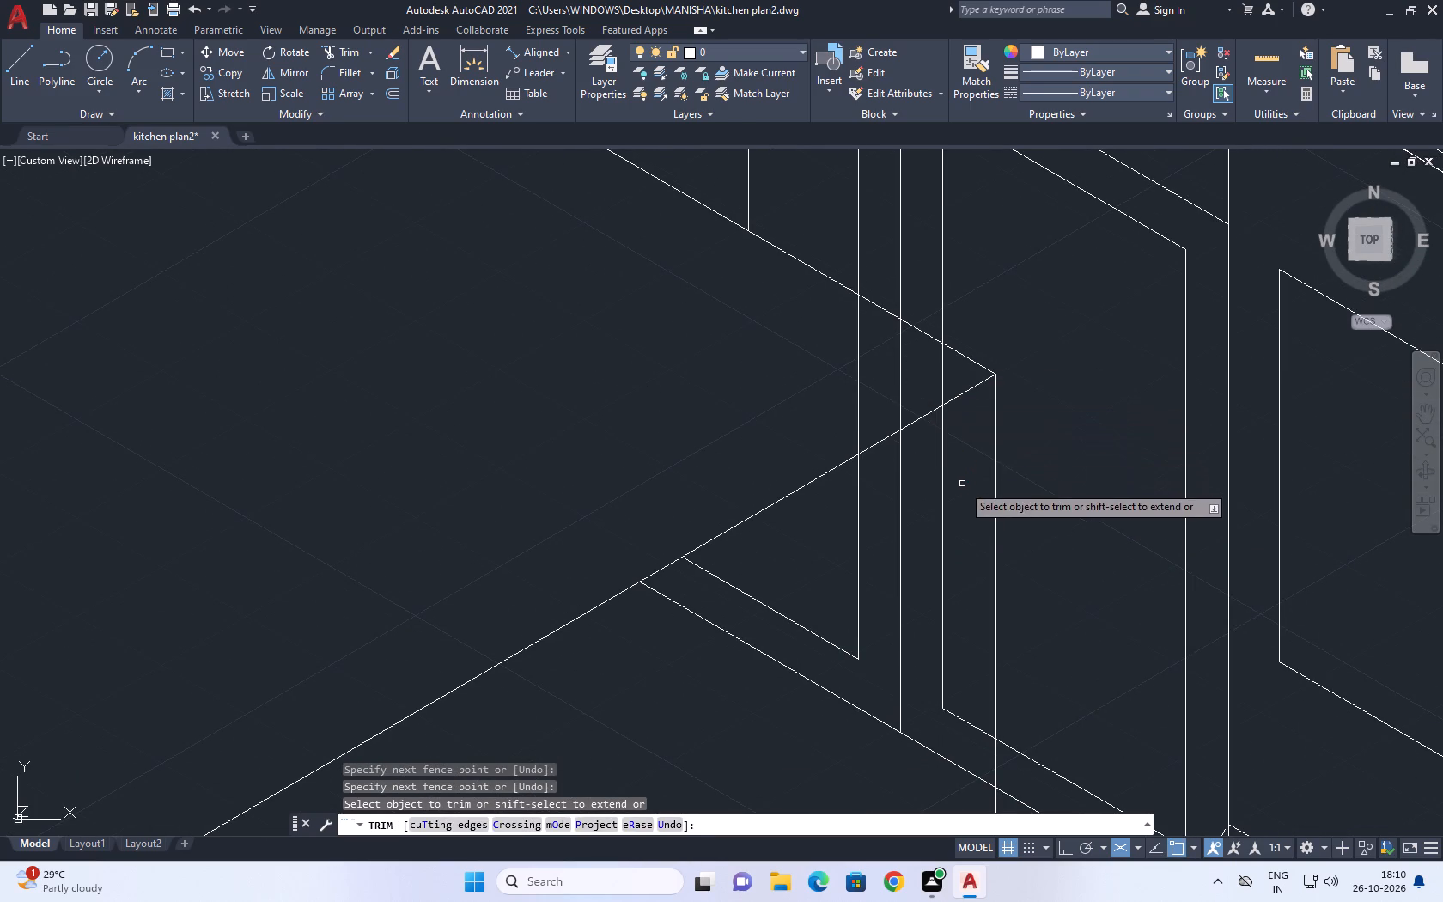
left_click(950, 379)
left_click(813, 364)
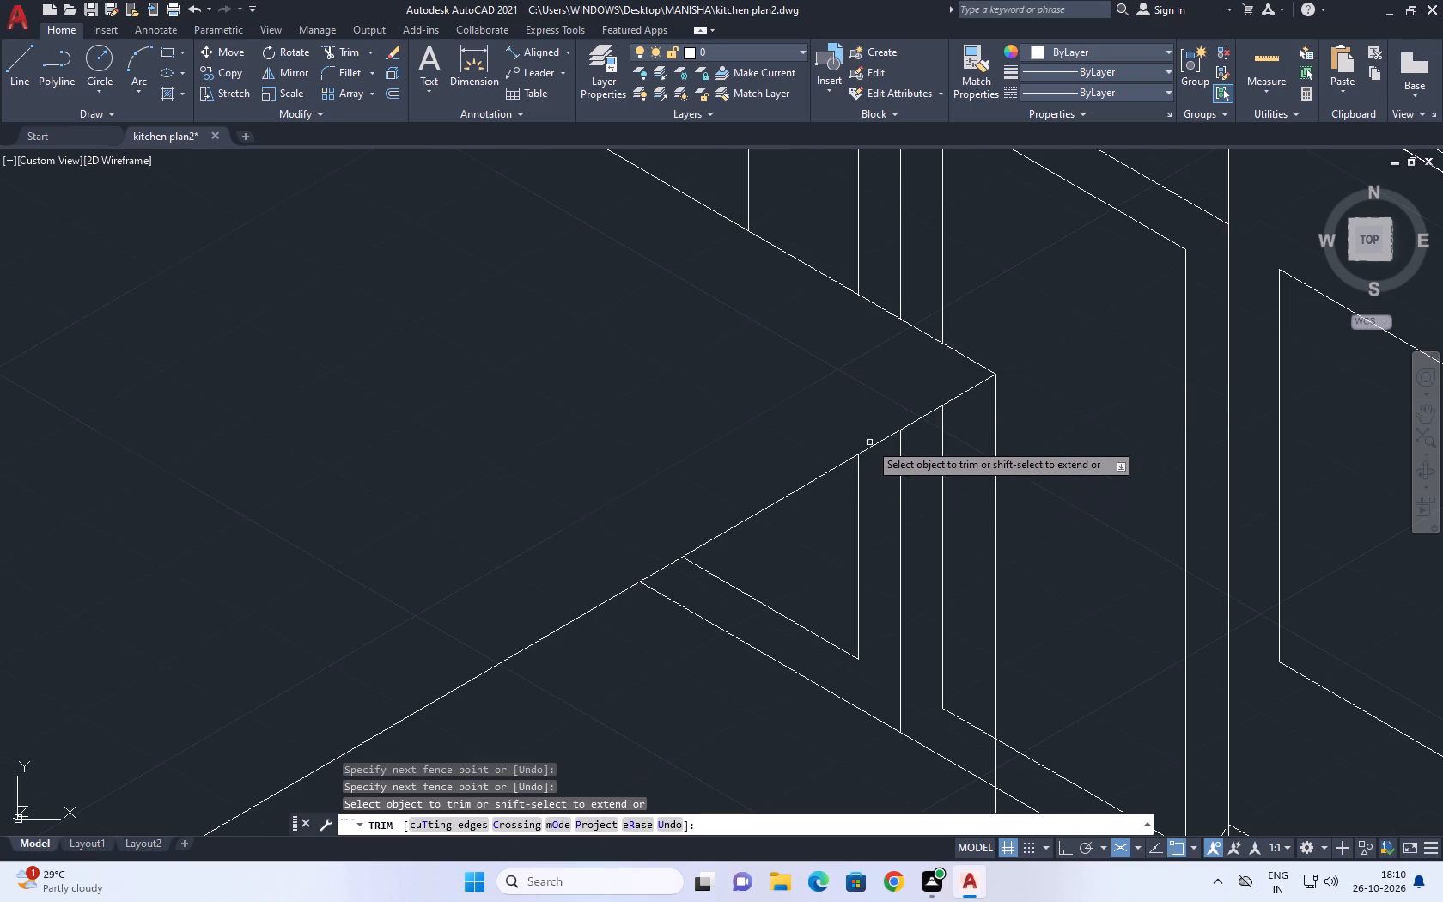
Trim the base cabinet door, frame and bottom edge lines that show through the island's plain side face.
scroll(869, 442, "down", 4)
scroll(866, 471, "up", 2)
scroll(777, 499, "up", 2)
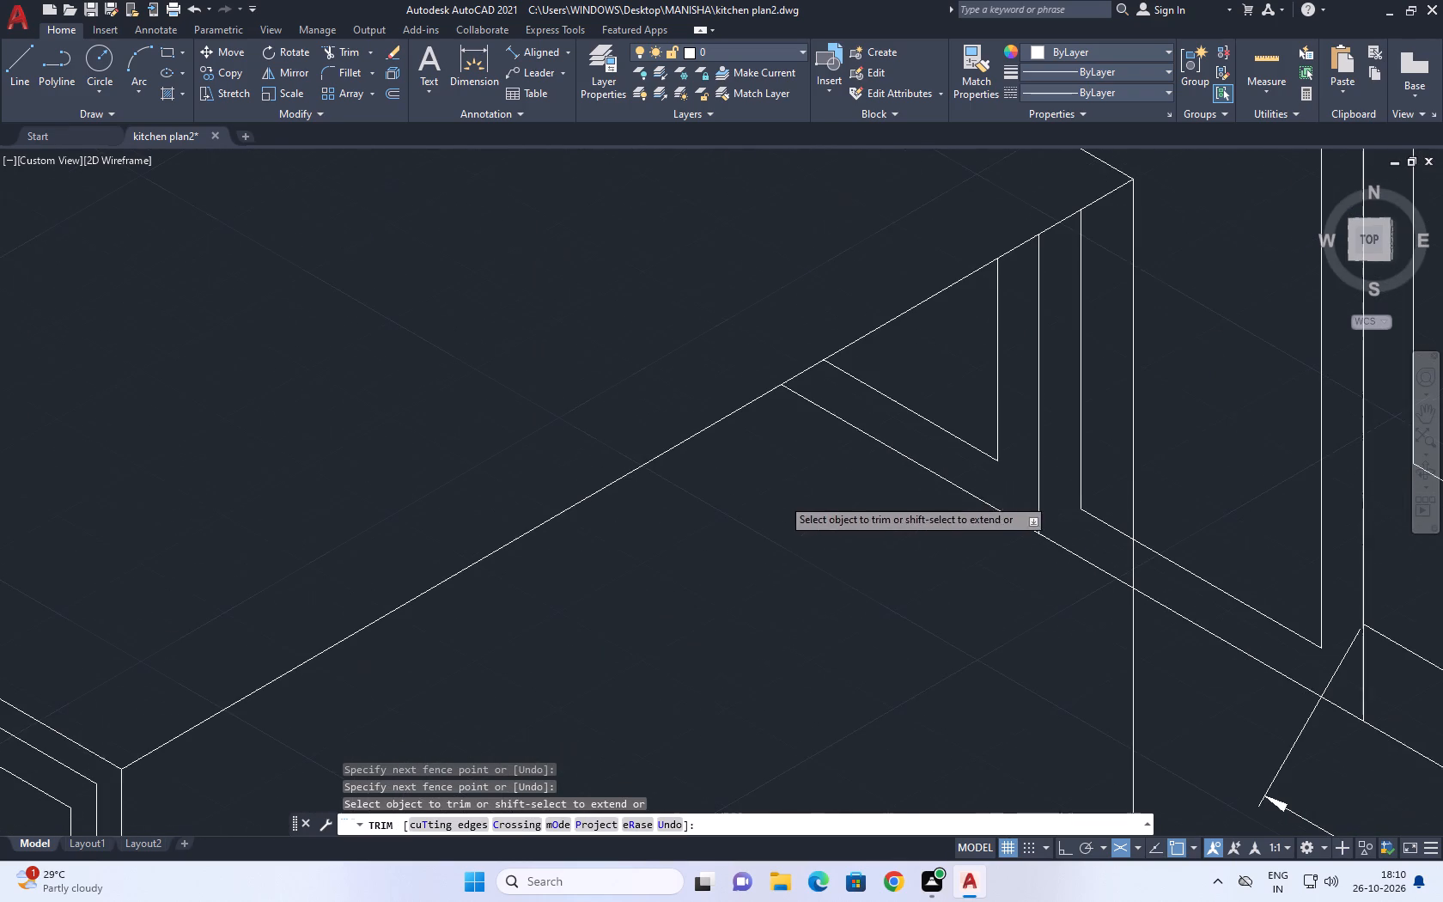
left_click_drag(827, 489, 835, 485)
left_click(1084, 312)
left_click_drag(1075, 397, 1075, 398)
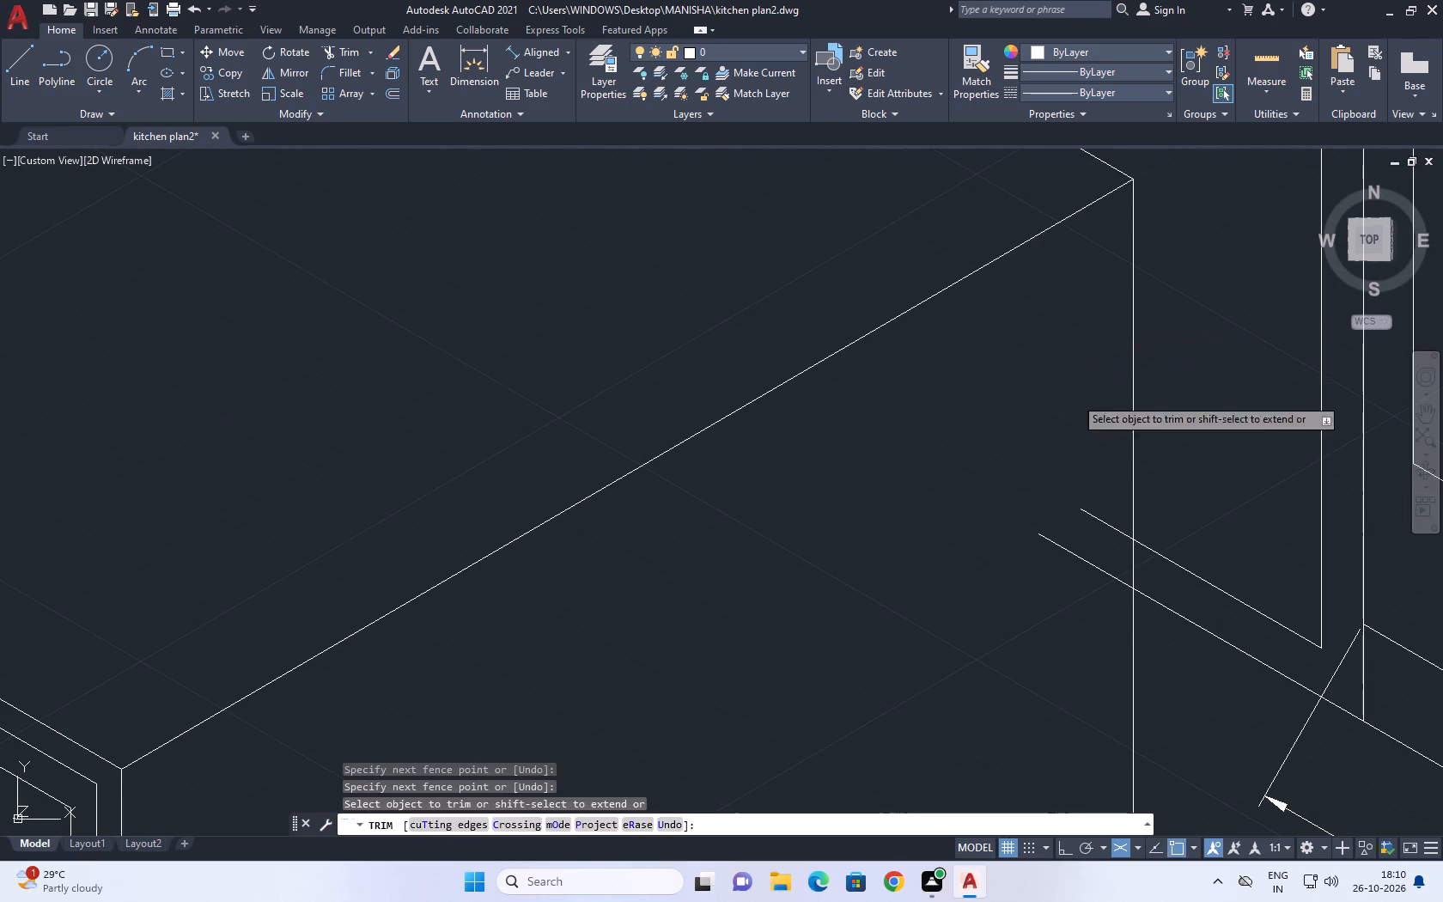
left_click_drag(1075, 398, 1087, 444)
left_click_drag(1086, 603, 1093, 595)
left_click(1094, 454)
scroll(981, 486, "down", 6)
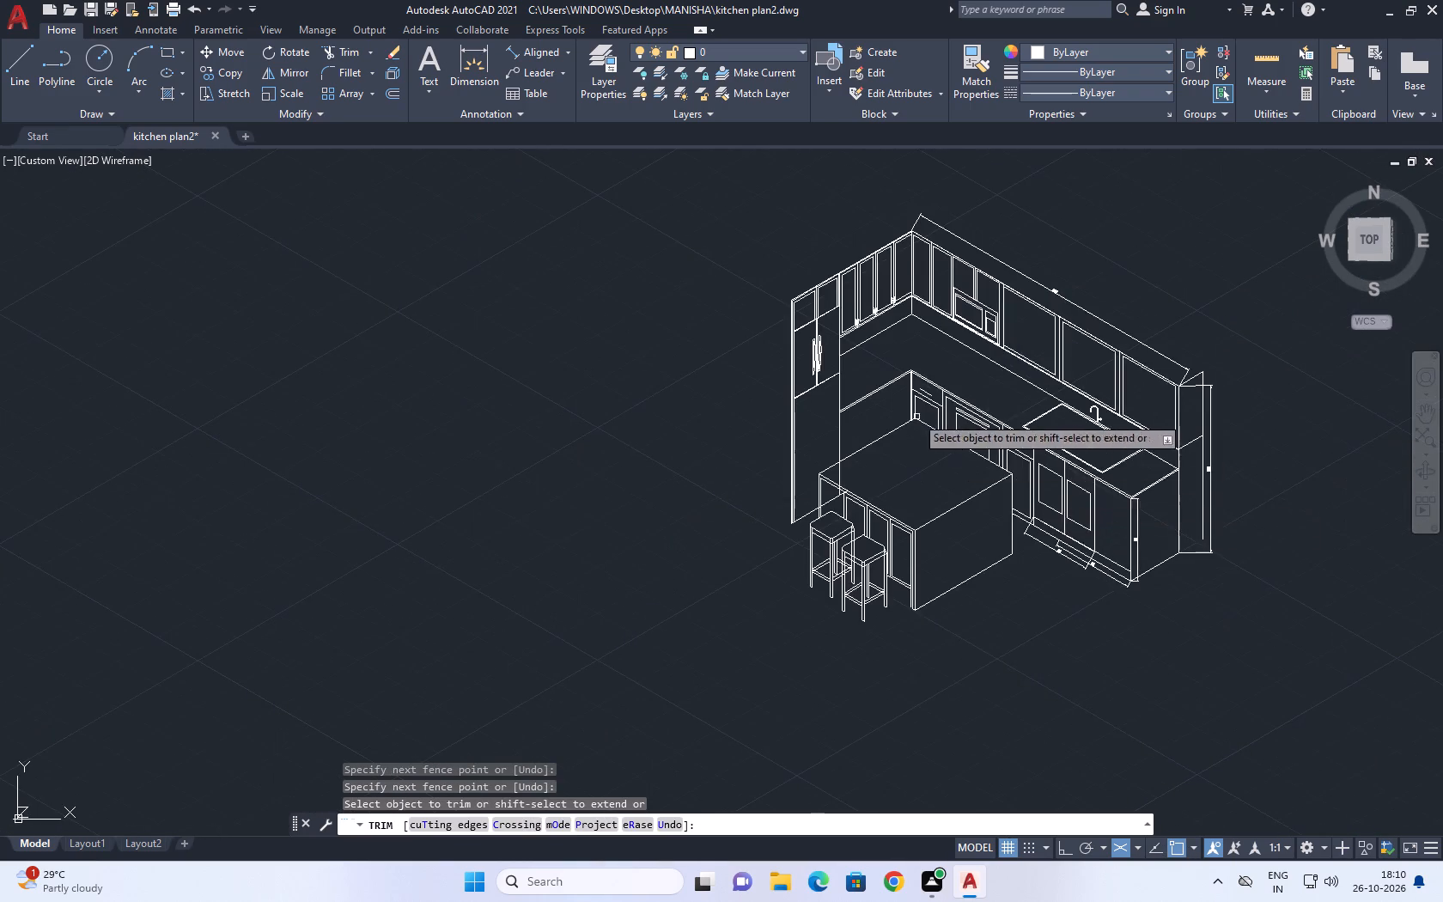
Trim the tall refrigerator unit's vertical edge where it shows through the island top.
middle_click_drag(922, 466, 938, 517)
scroll(947, 528, "up", 3)
middle_click_drag(947, 528, 906, 468)
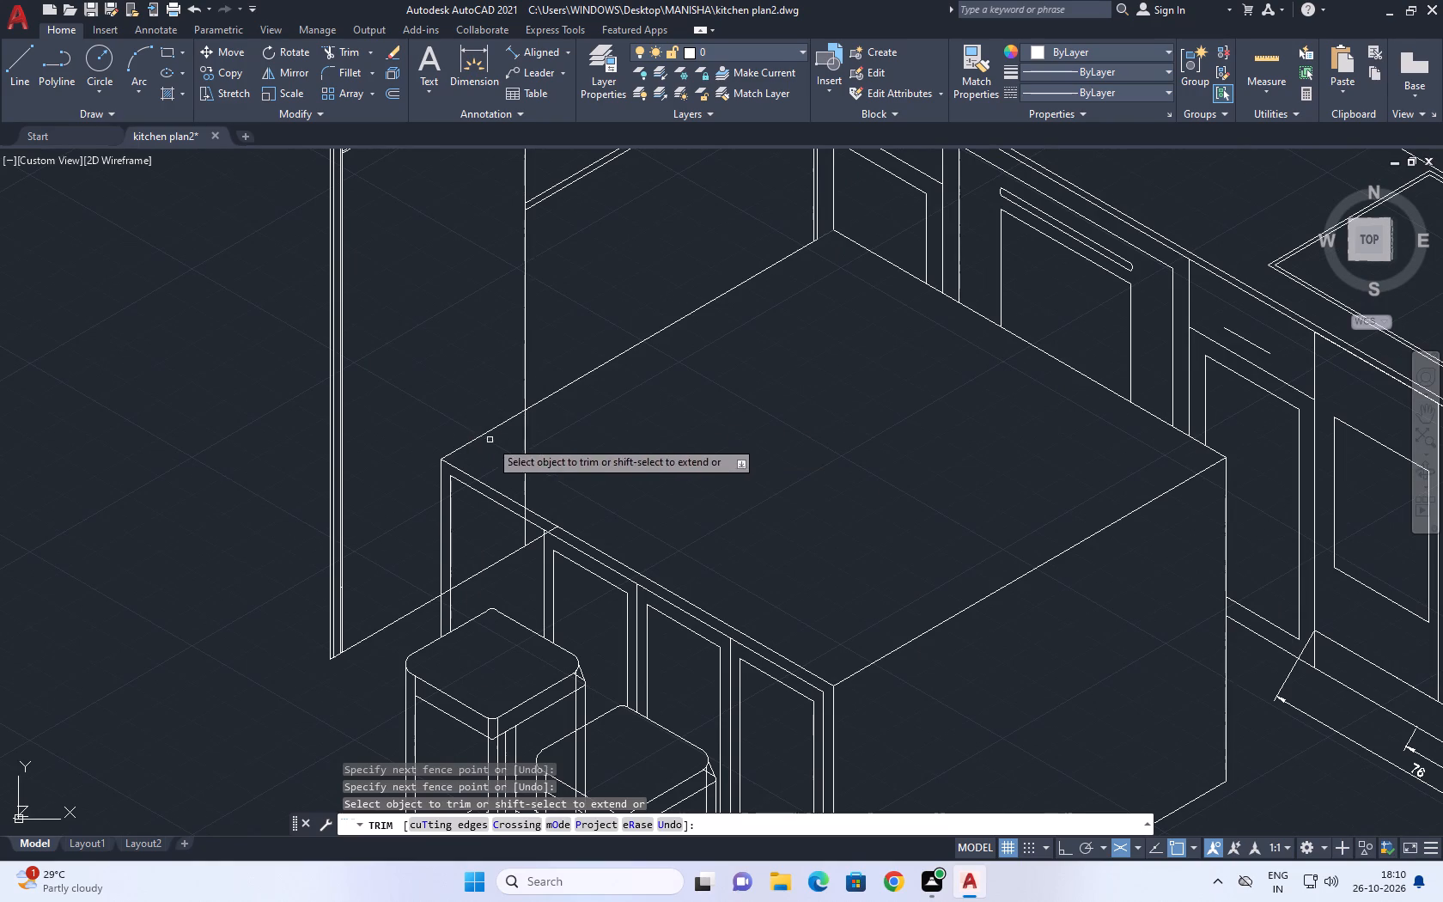
left_click(490, 440)
left_click(586, 443)
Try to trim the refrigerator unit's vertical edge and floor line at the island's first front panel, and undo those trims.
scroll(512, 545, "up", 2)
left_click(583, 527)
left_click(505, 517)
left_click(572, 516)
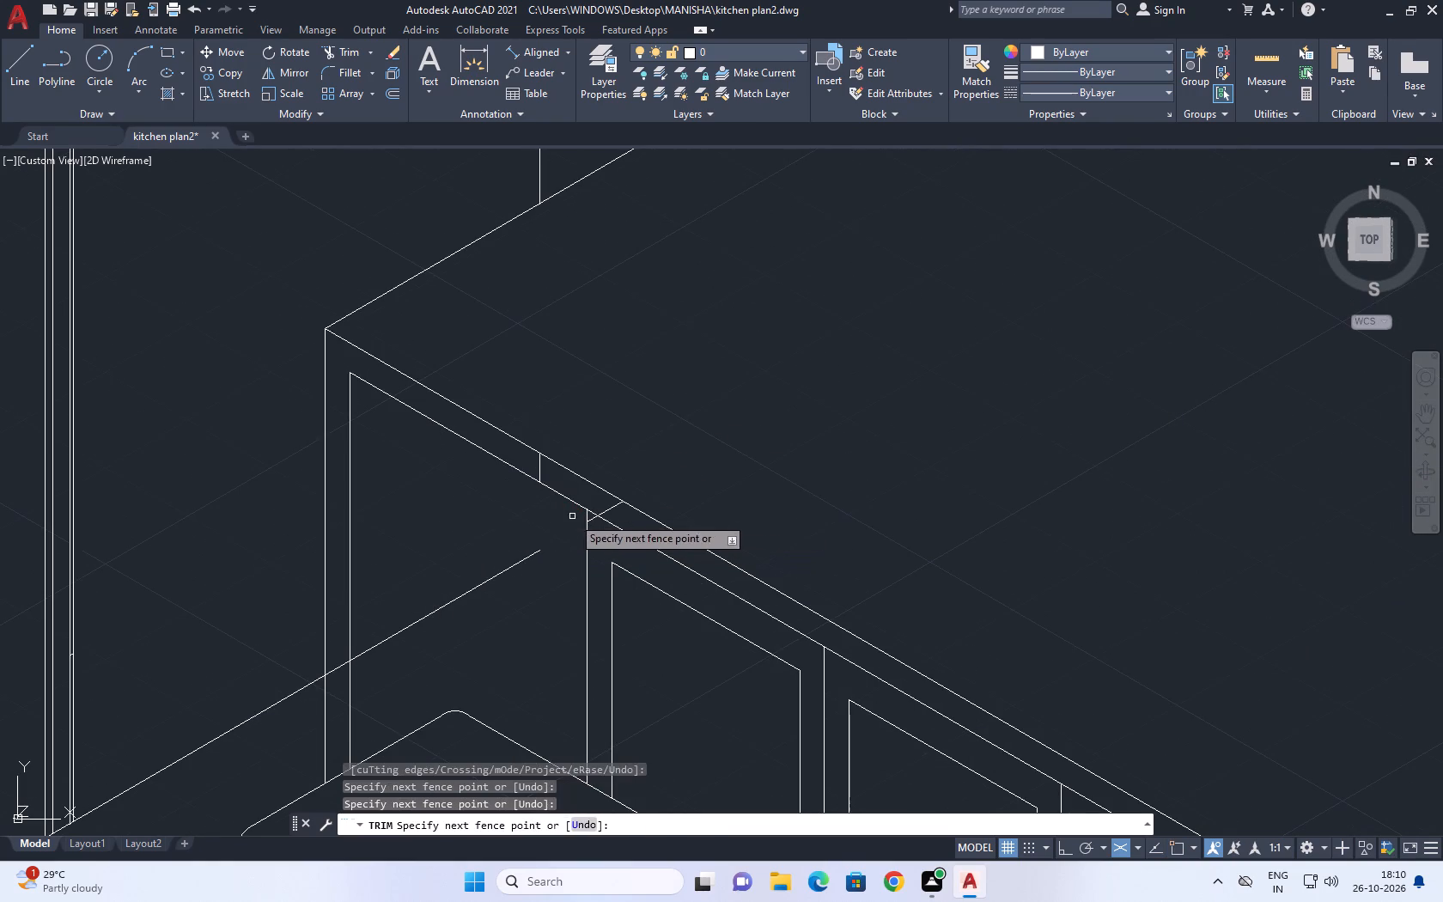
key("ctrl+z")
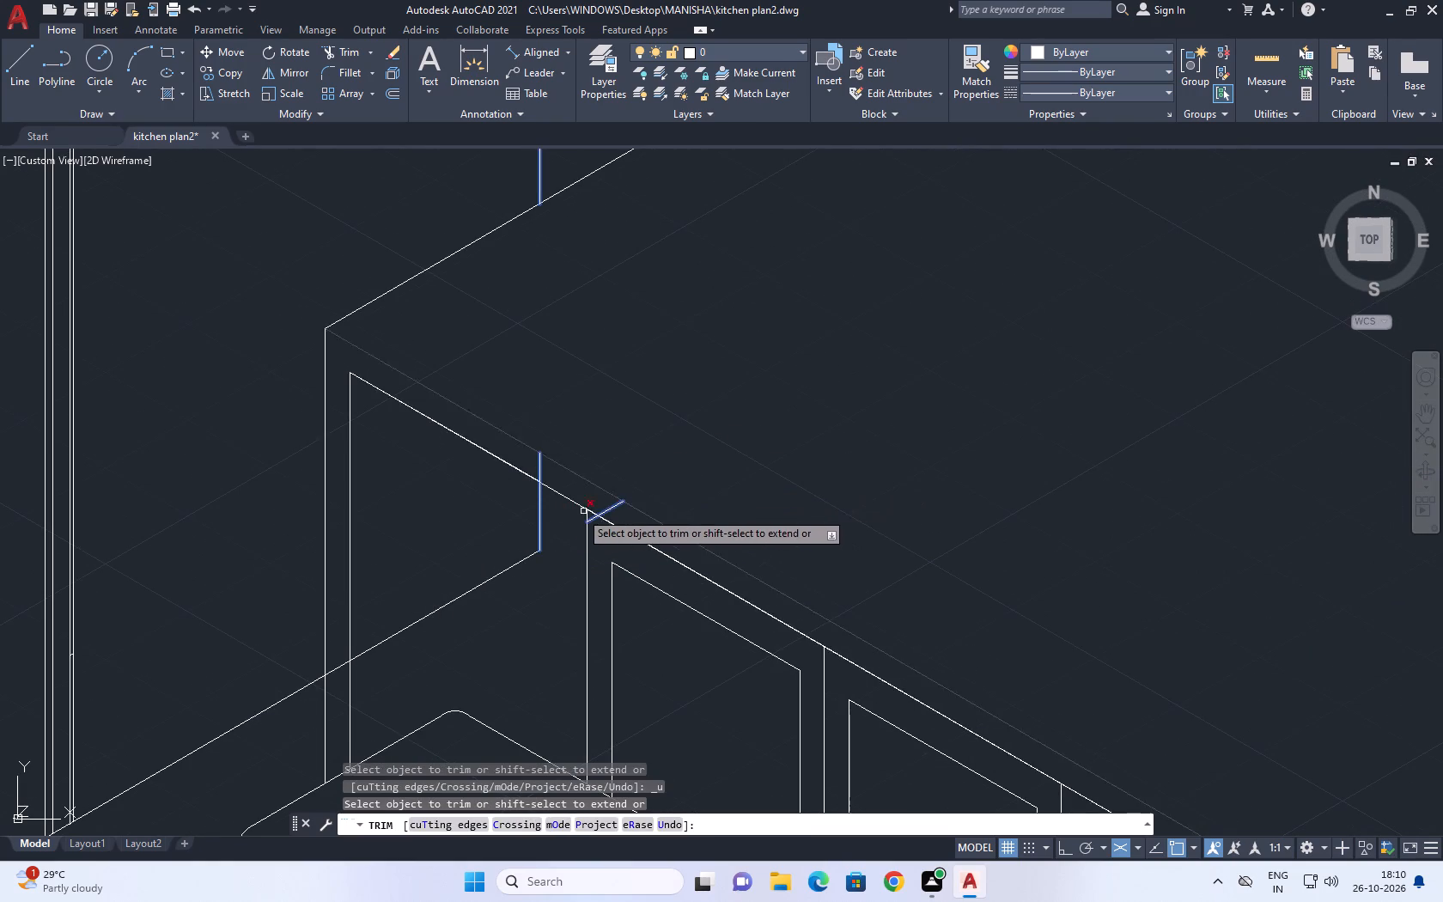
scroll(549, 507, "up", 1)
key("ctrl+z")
Trim the rest of the refrigerator unit's vertical edge and the floor line's end at the island's first front panel, and end Trim.
scroll(533, 530, "up", 1)
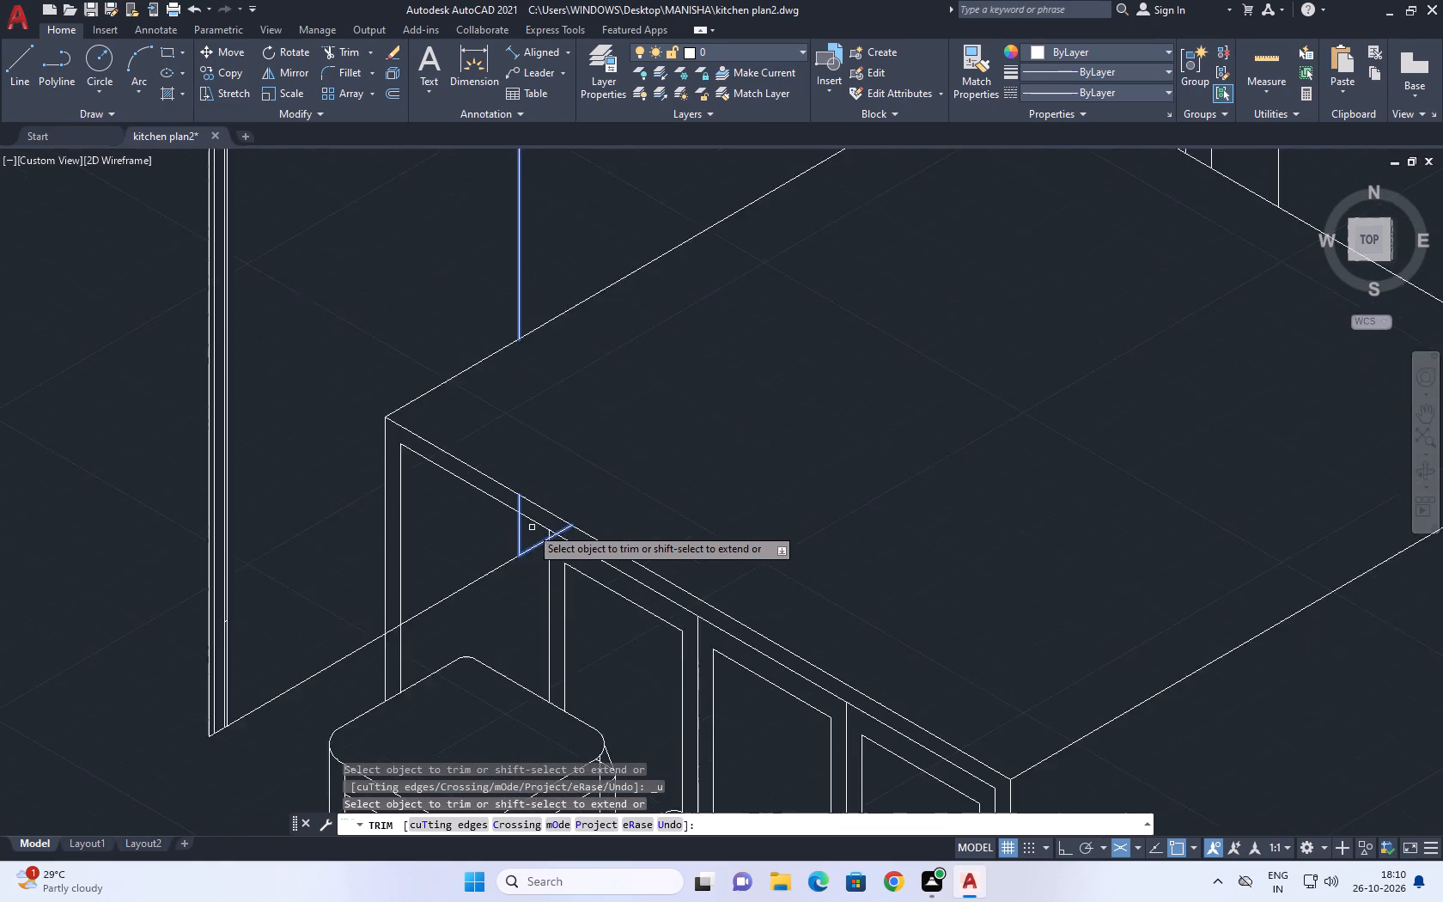
scroll(529, 525, "up", 1)
left_click(529, 498)
left_click(500, 479)
left_click(514, 533)
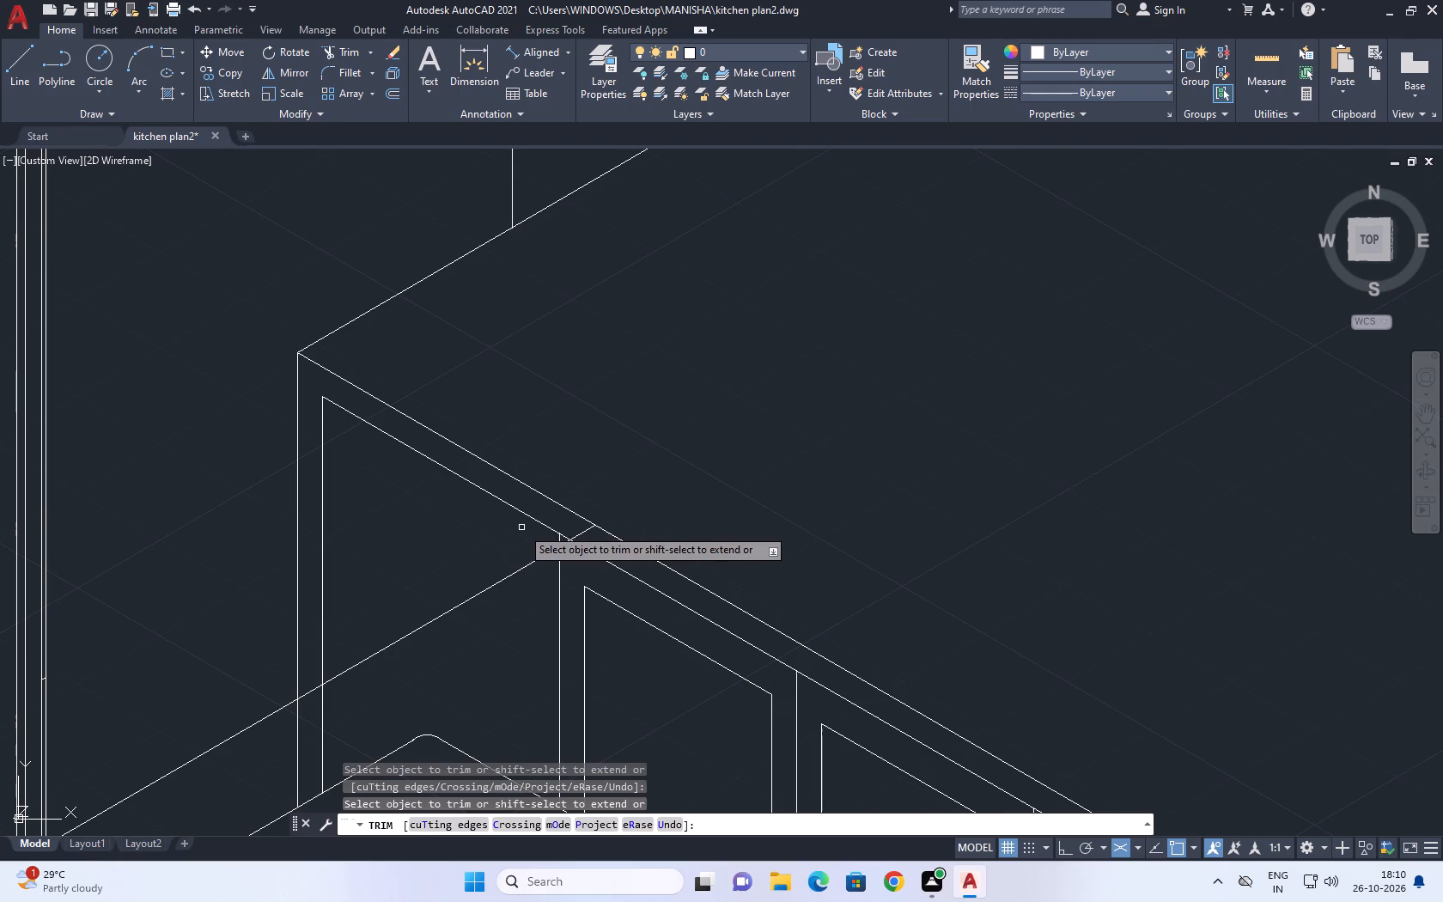
left_click(588, 529)
scroll(657, 517, "down", 3)
middle_click_drag(791, 503, 791, 521)
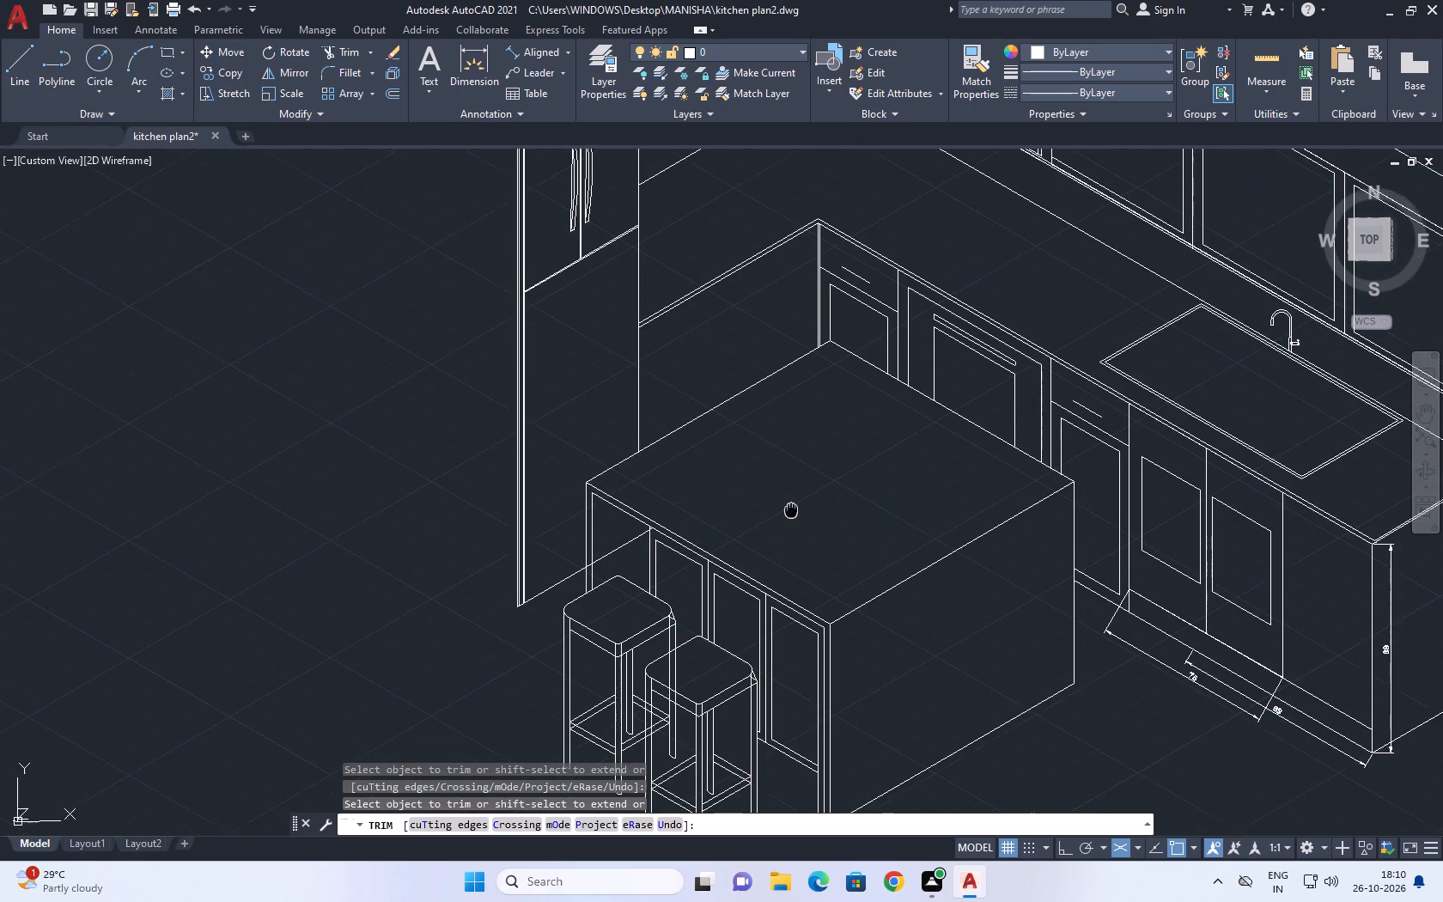
middle_click_drag(791, 521, 788, 542)
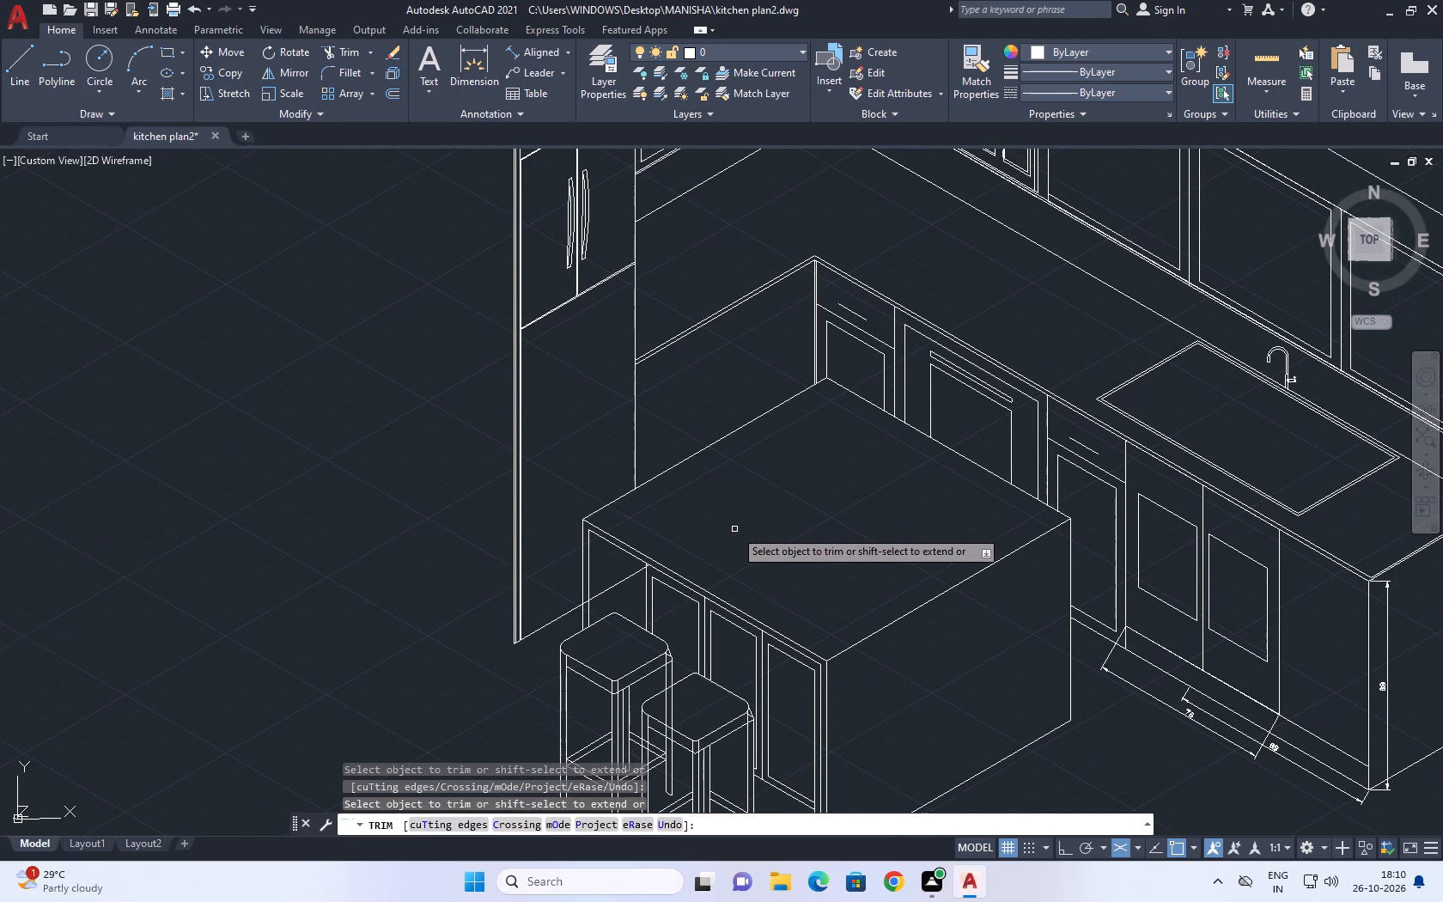
middle_click_drag(680, 570, 799, 534)
scroll(811, 564, "down", 1)
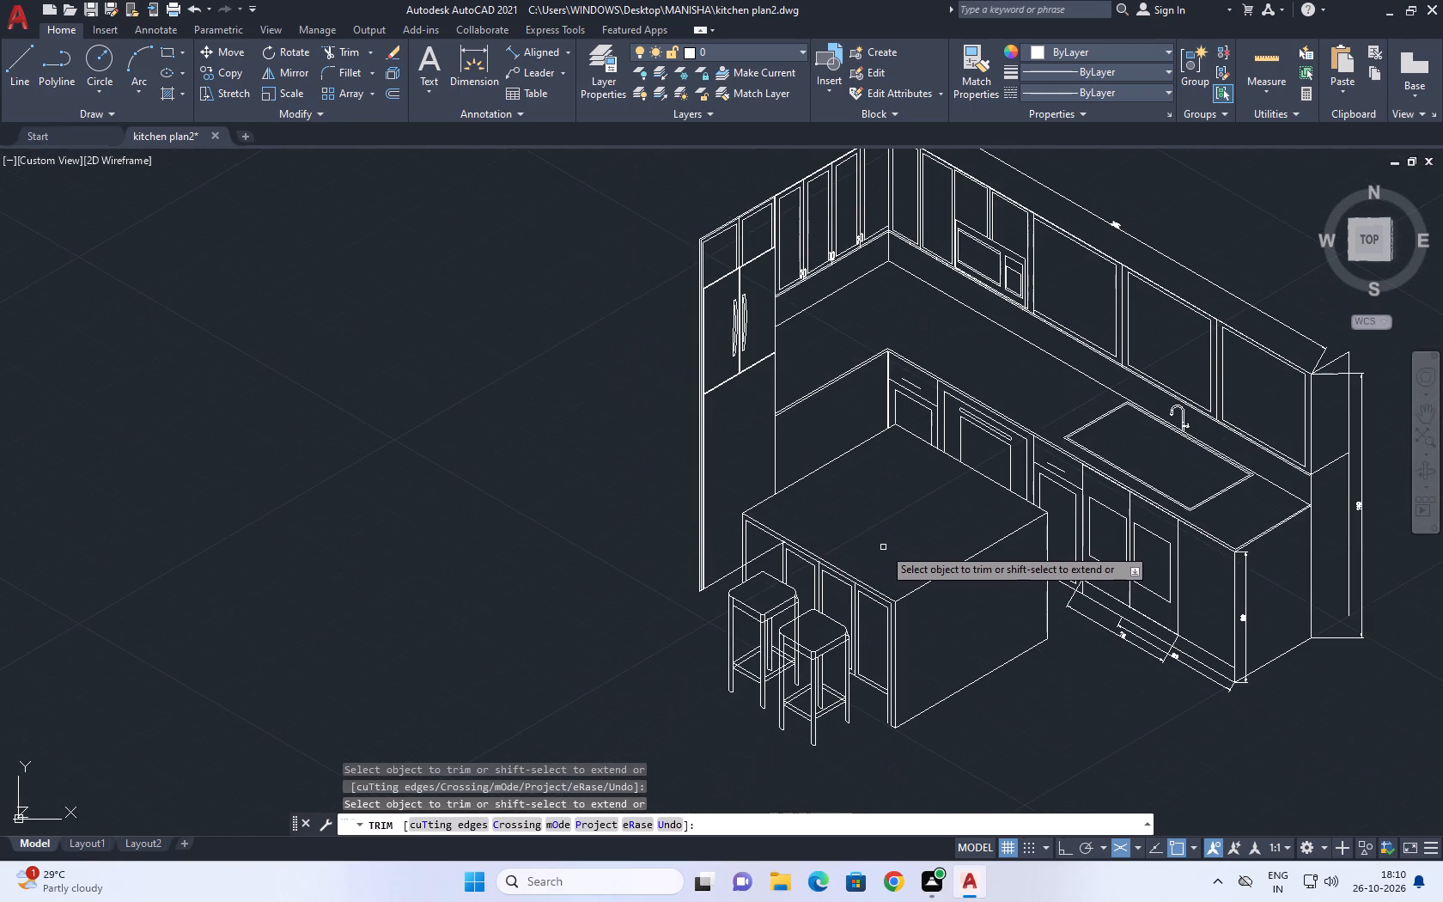
right_click_drag(884, 546, 851, 485)
left_click_drag(904, 515, 905, 527)
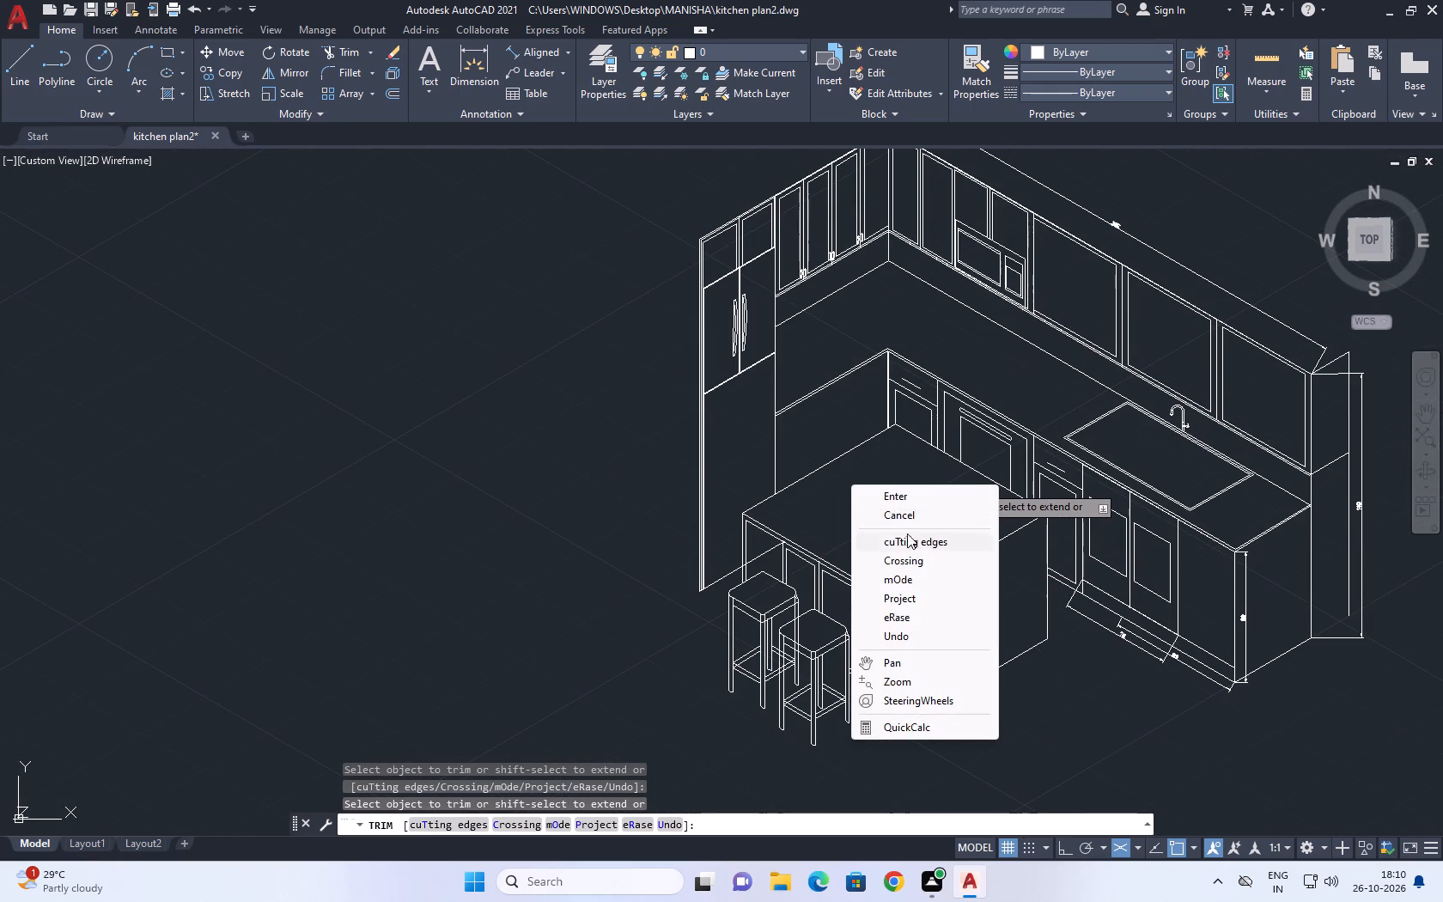
left_click(907, 513)
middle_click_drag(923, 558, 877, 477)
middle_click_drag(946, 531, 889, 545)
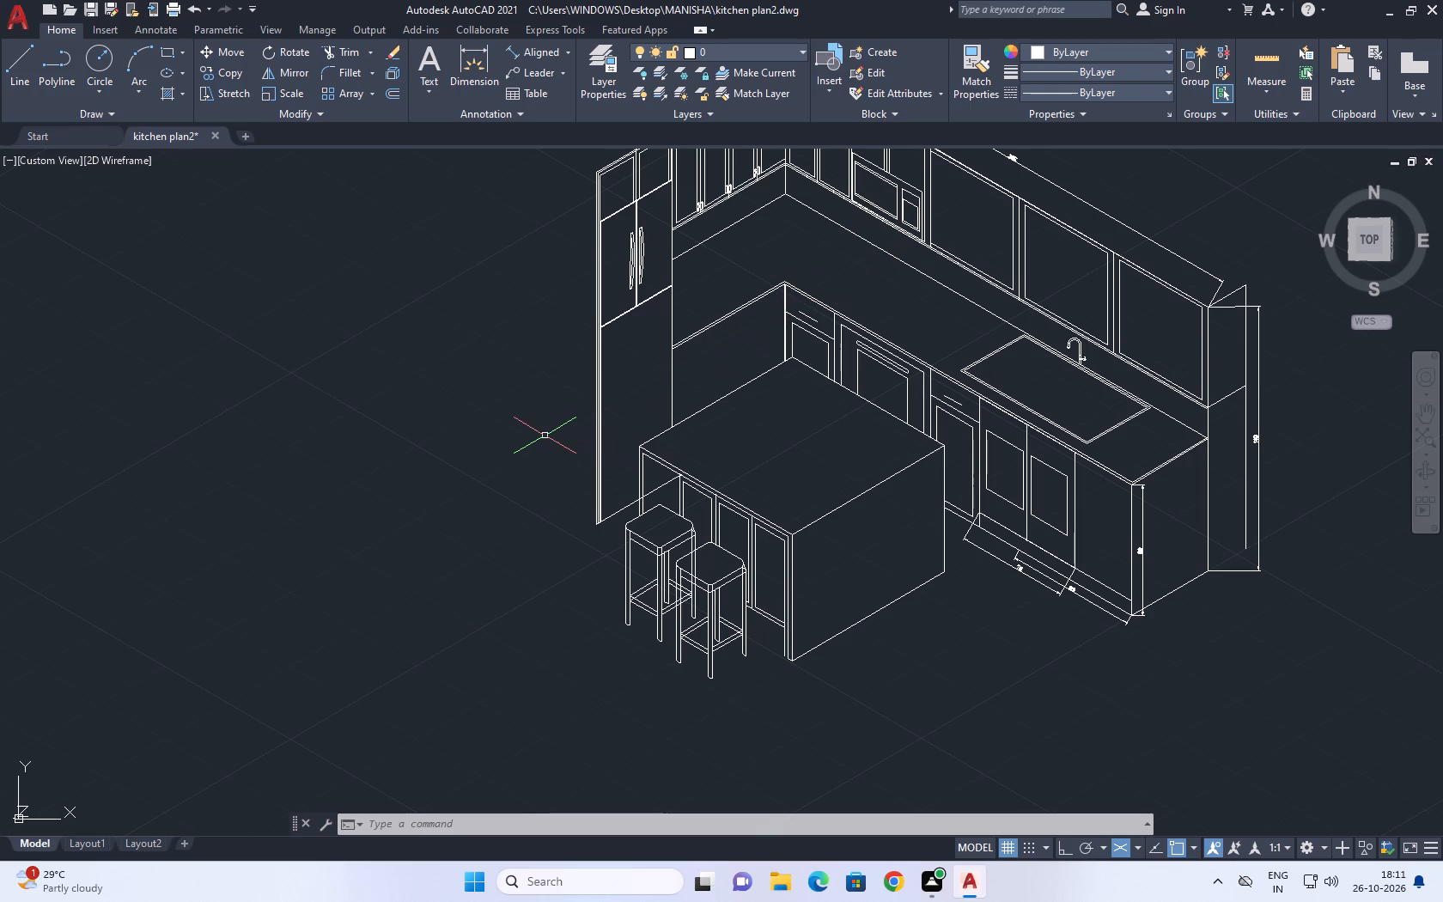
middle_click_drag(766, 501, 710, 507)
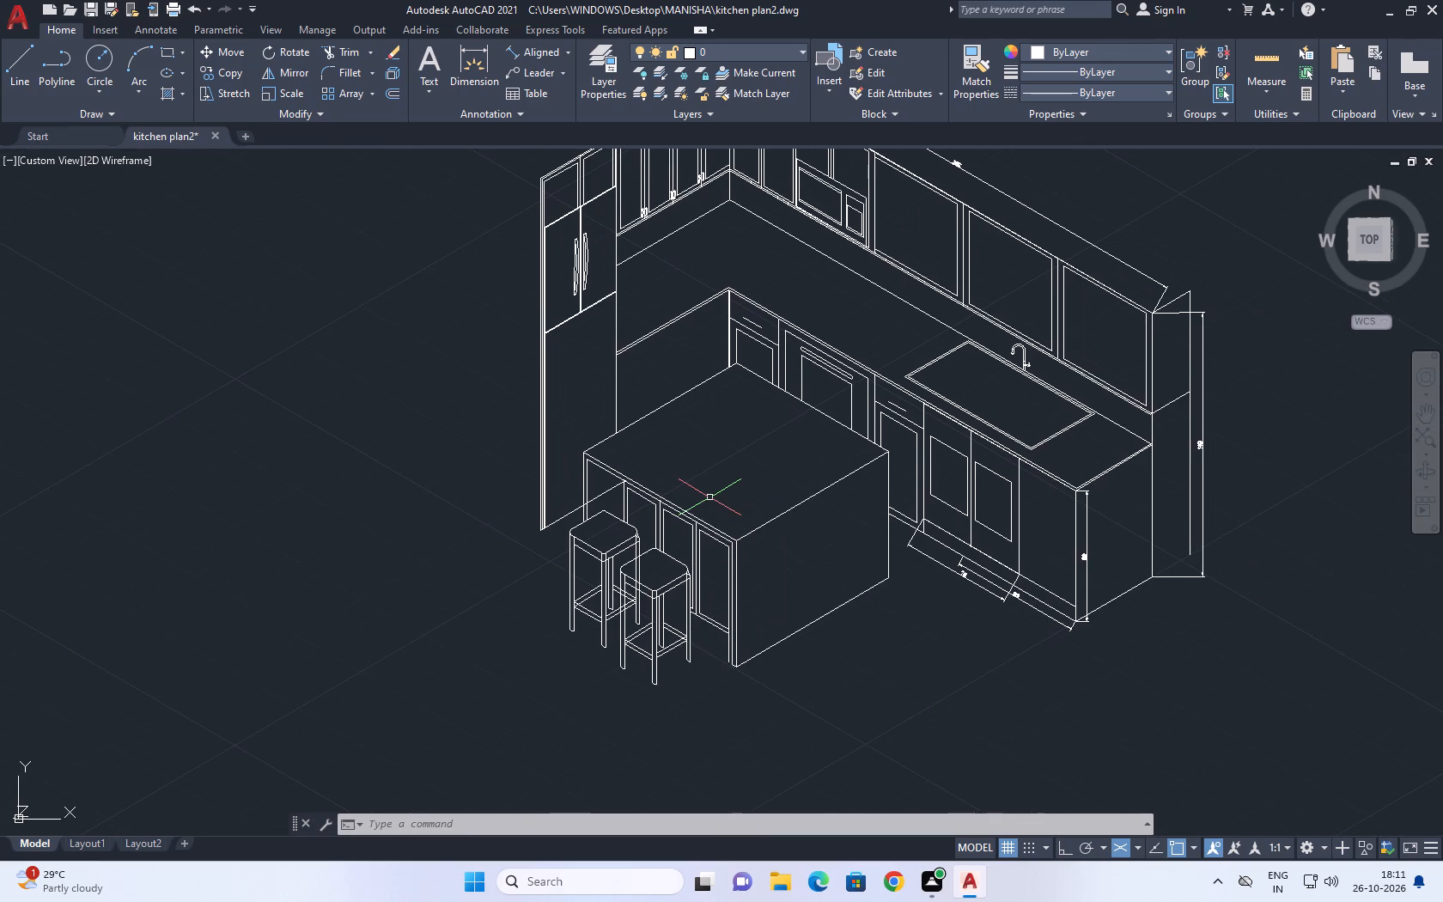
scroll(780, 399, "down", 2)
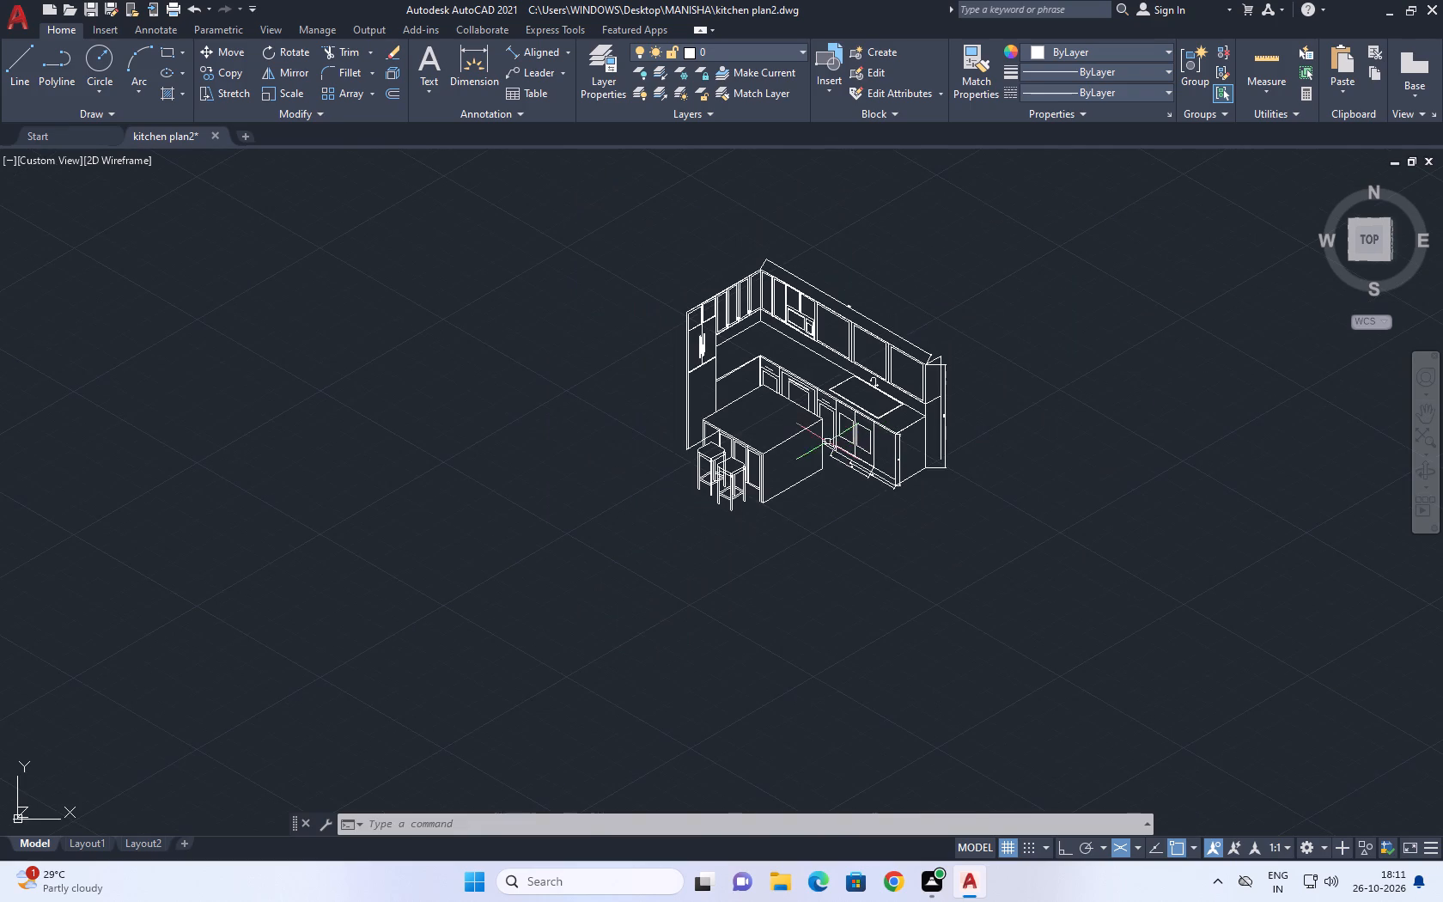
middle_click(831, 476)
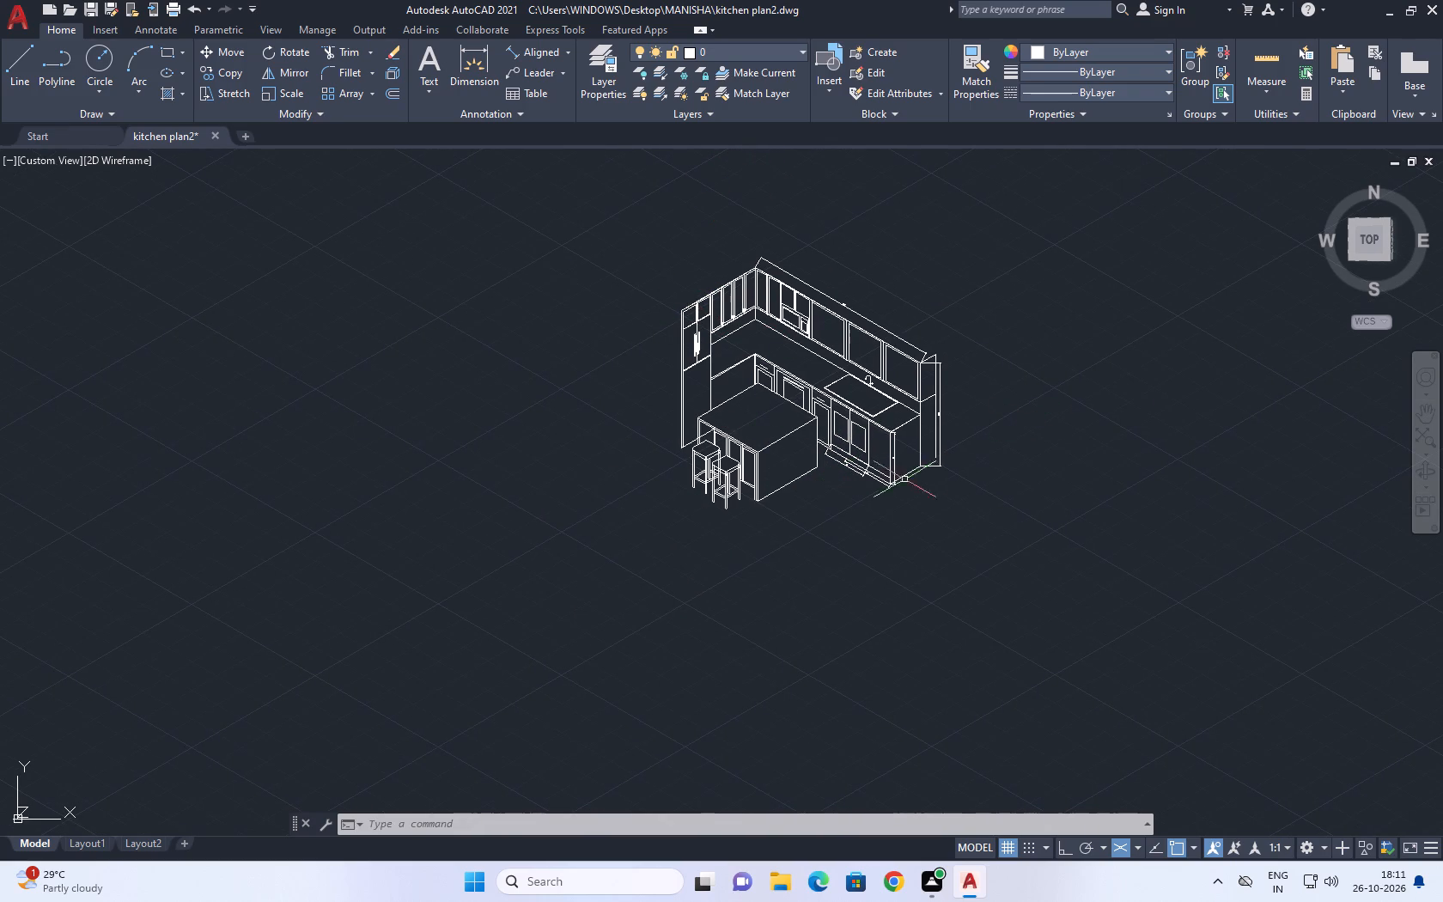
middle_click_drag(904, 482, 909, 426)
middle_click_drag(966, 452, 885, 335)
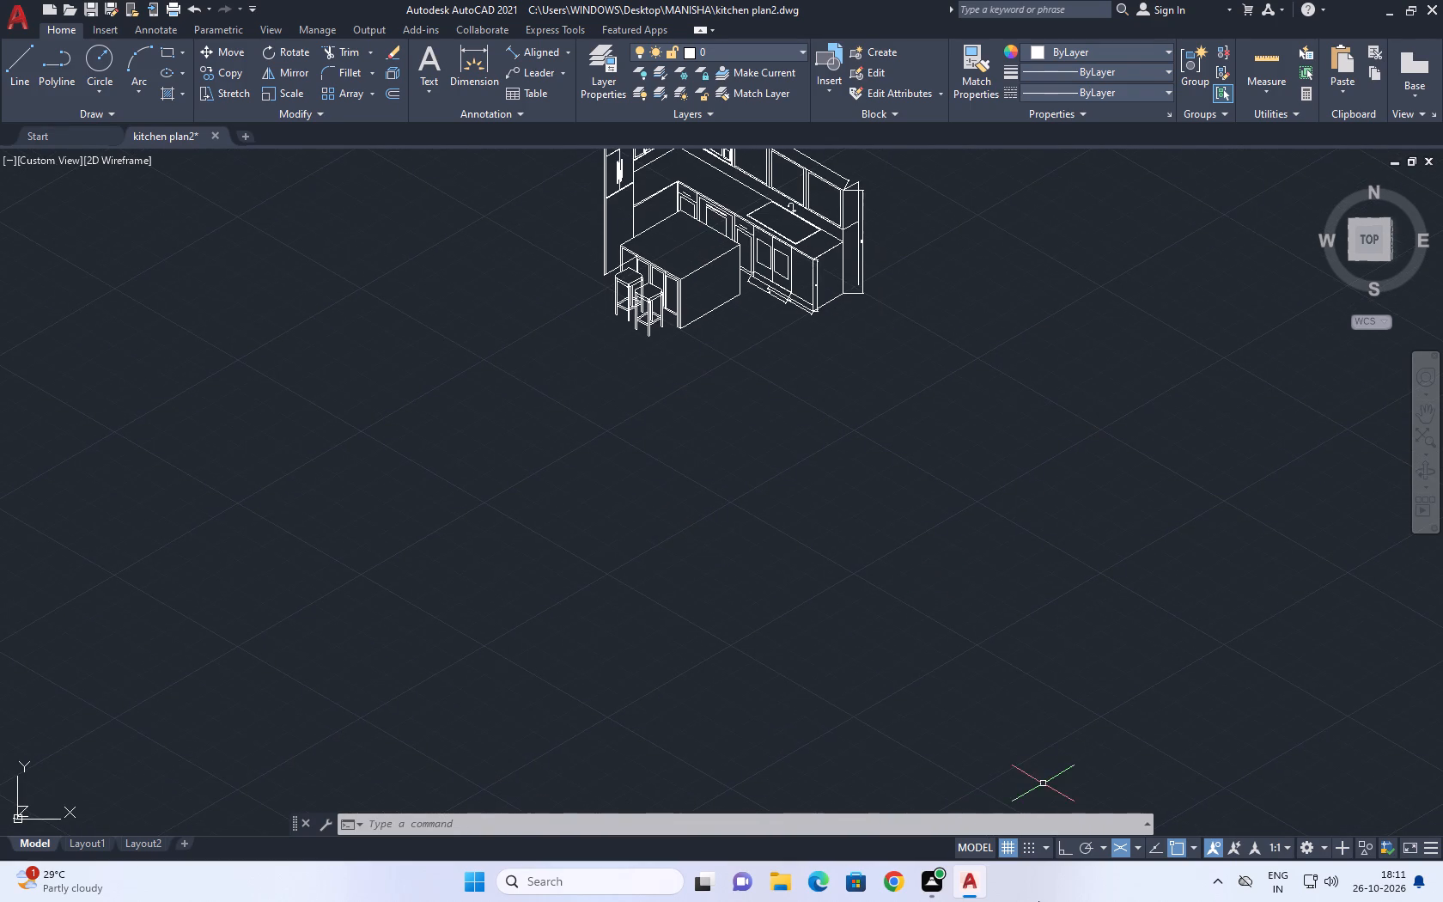
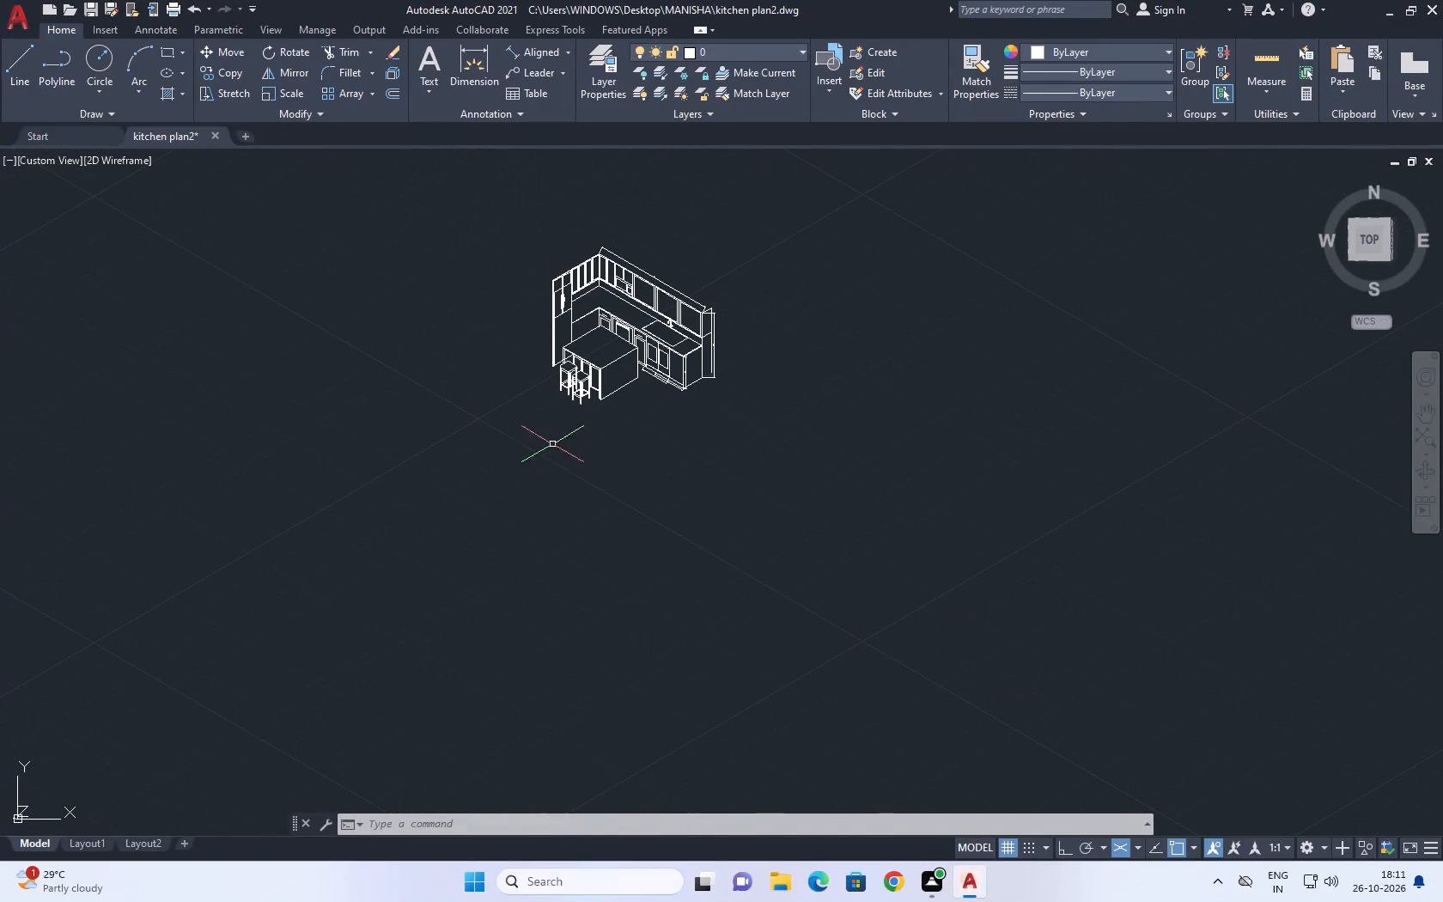
Examine the trimmed island, stools, base cabinets and the whole isometric kitchen for remaining stray lines.
scroll(522, 391, "up", 2)
scroll(715, 344, "up", 1)
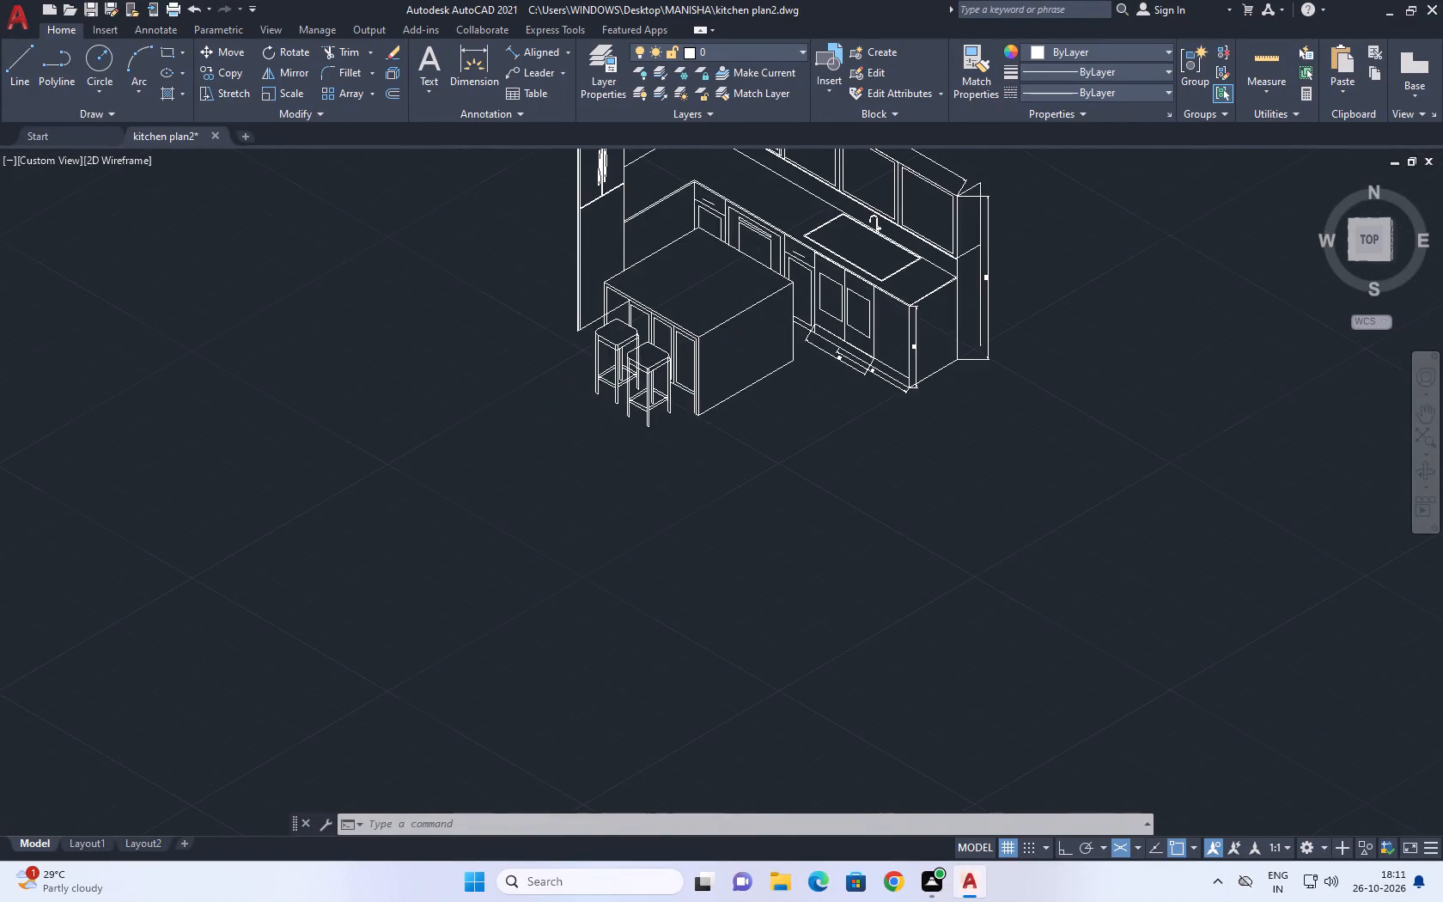
middle_click_drag(715, 360, 712, 419)
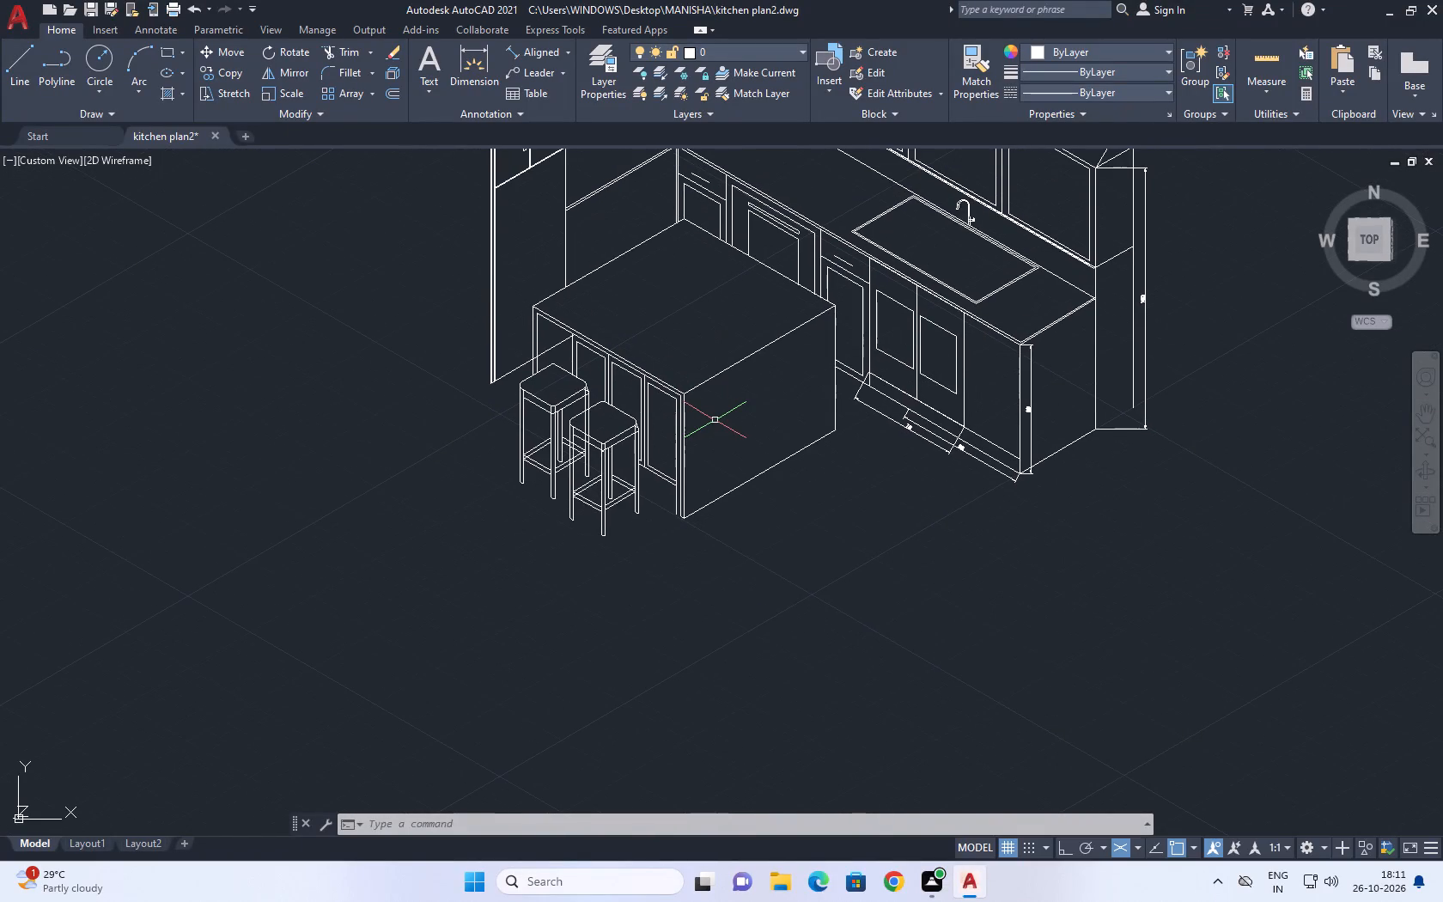
scroll(723, 411, "down", 1)
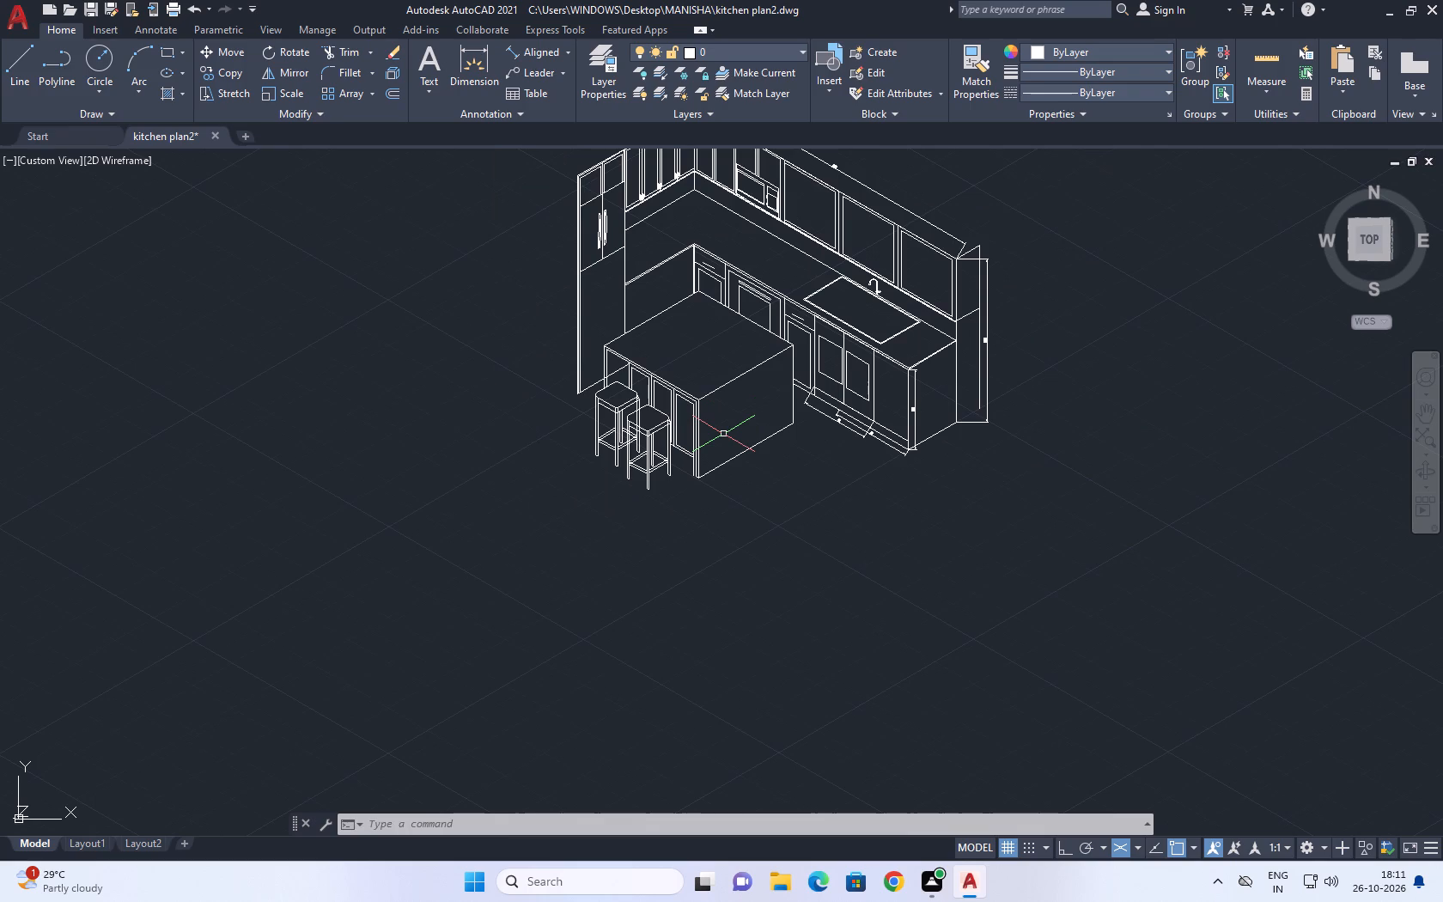
scroll(909, 302, "down", 1)
middle_click_drag(936, 371, 929, 393)
scroll(930, 391, "down", 1)
scroll(750, 383, "up", 3)
middle_click_drag(925, 339, 892, 339)
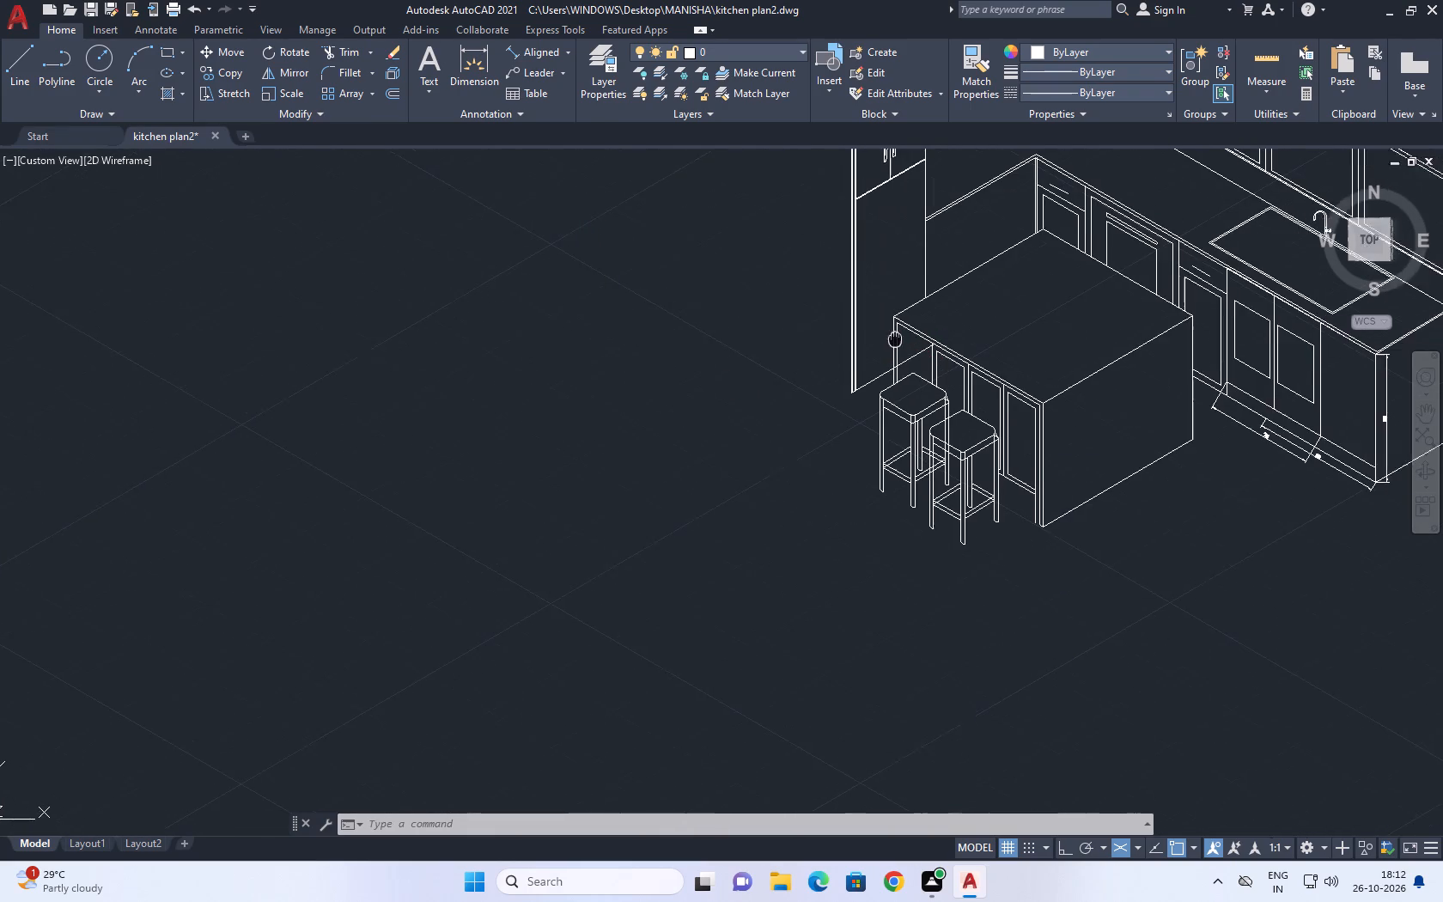
middle_click_drag(892, 339, 869, 342)
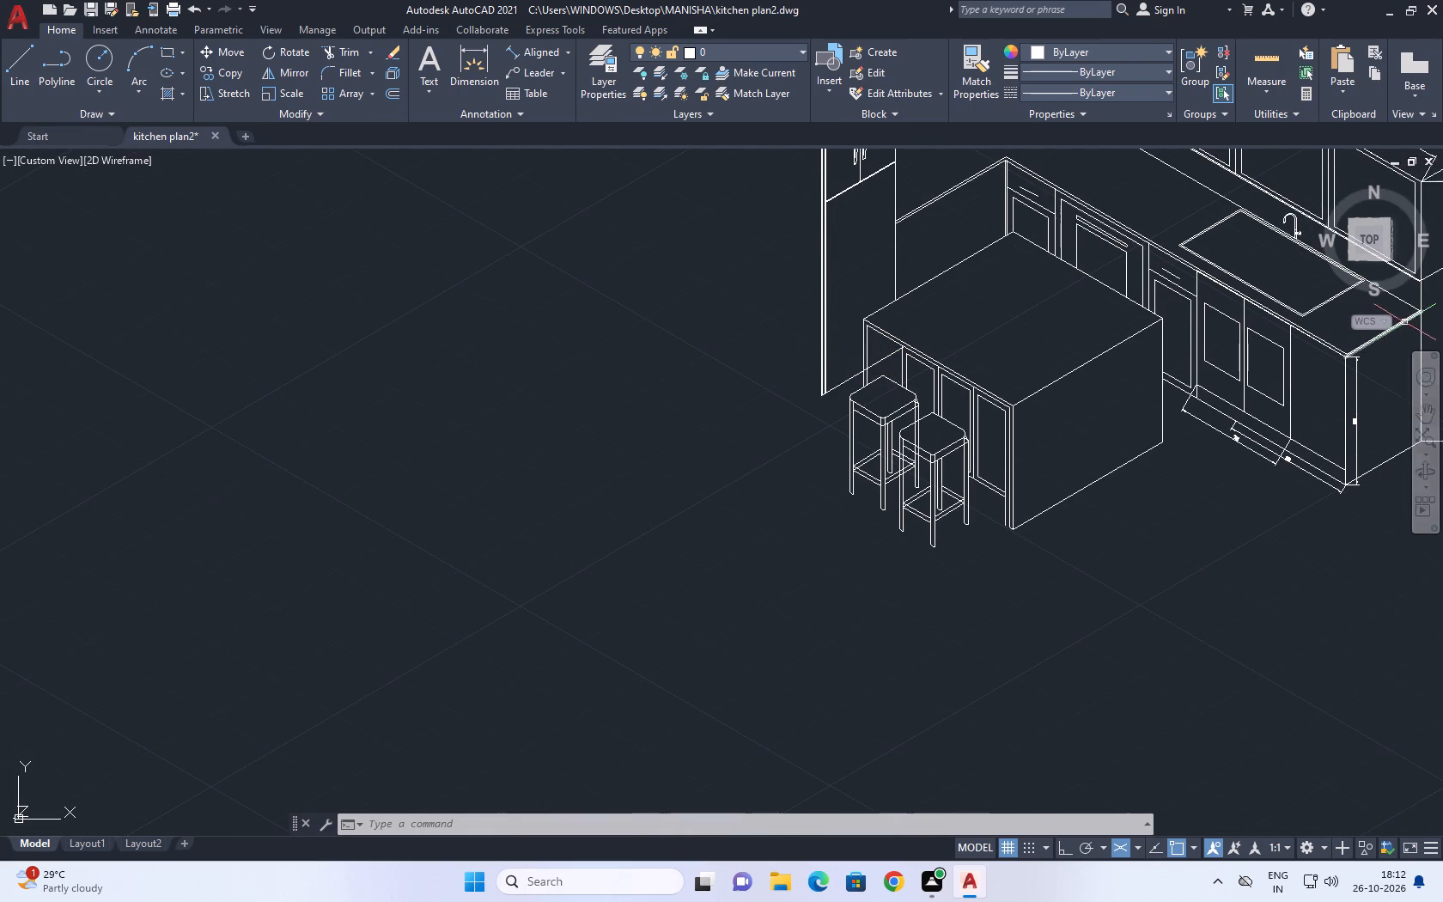
scroll(1404, 321, "up", 1)
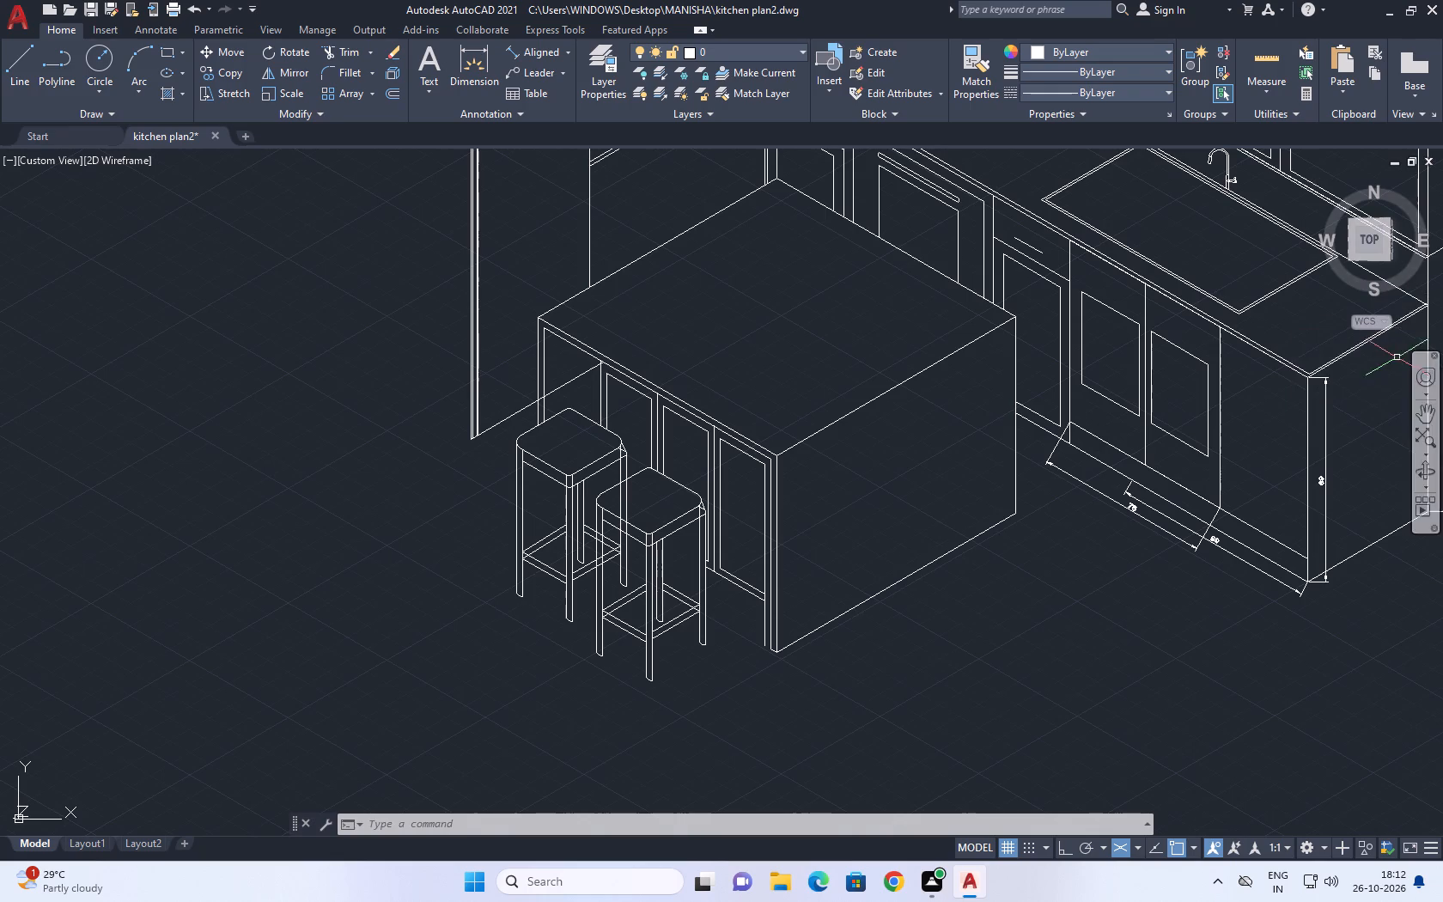
scroll(1385, 361, "down", 3)
middle_click_drag(1220, 404, 759, 371)
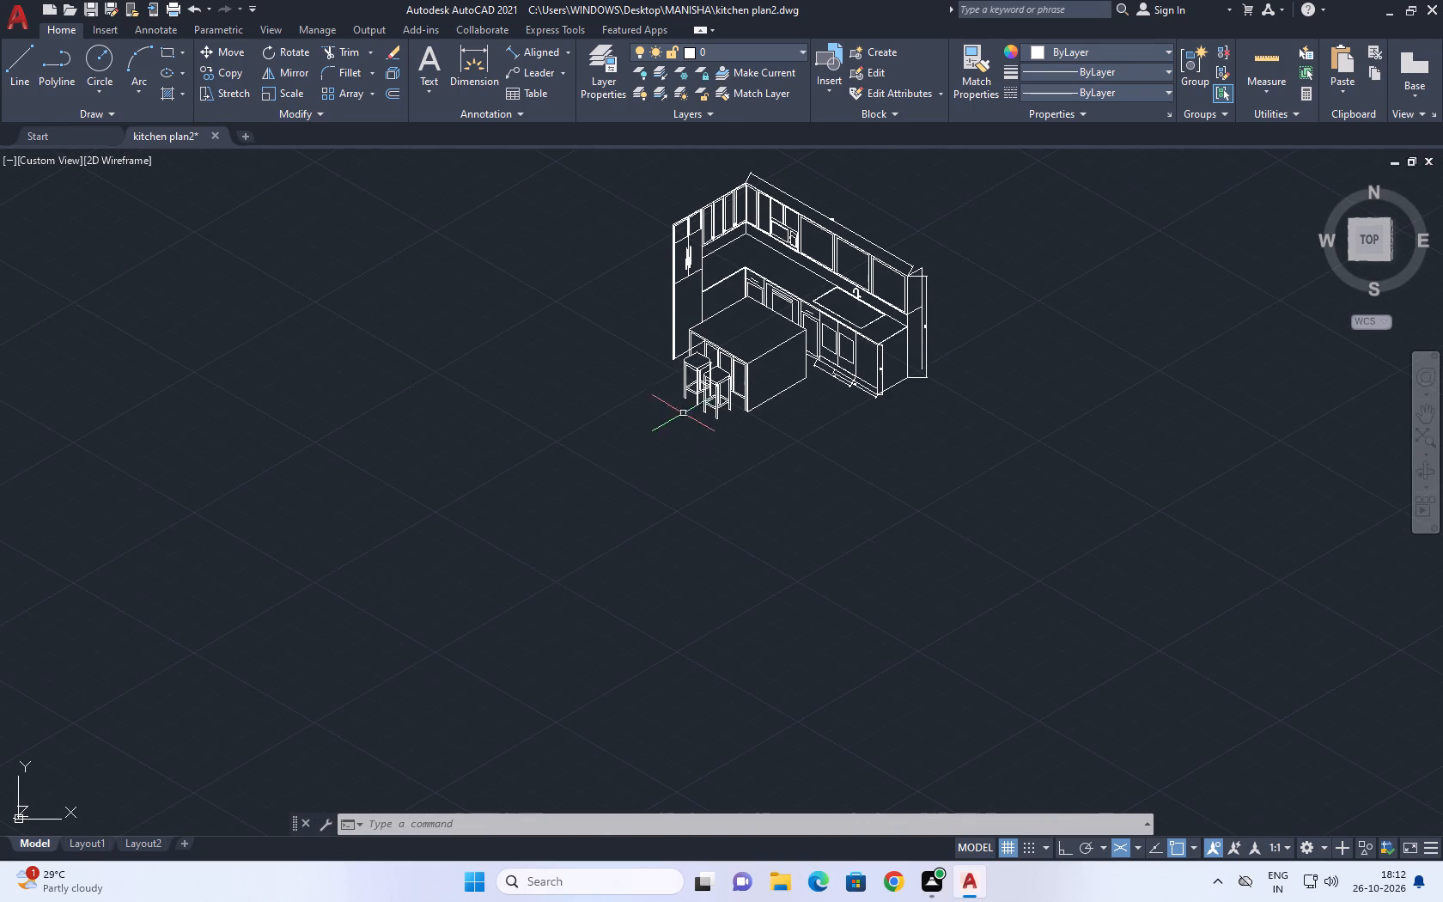
middle_click_drag(703, 405, 505, 417)
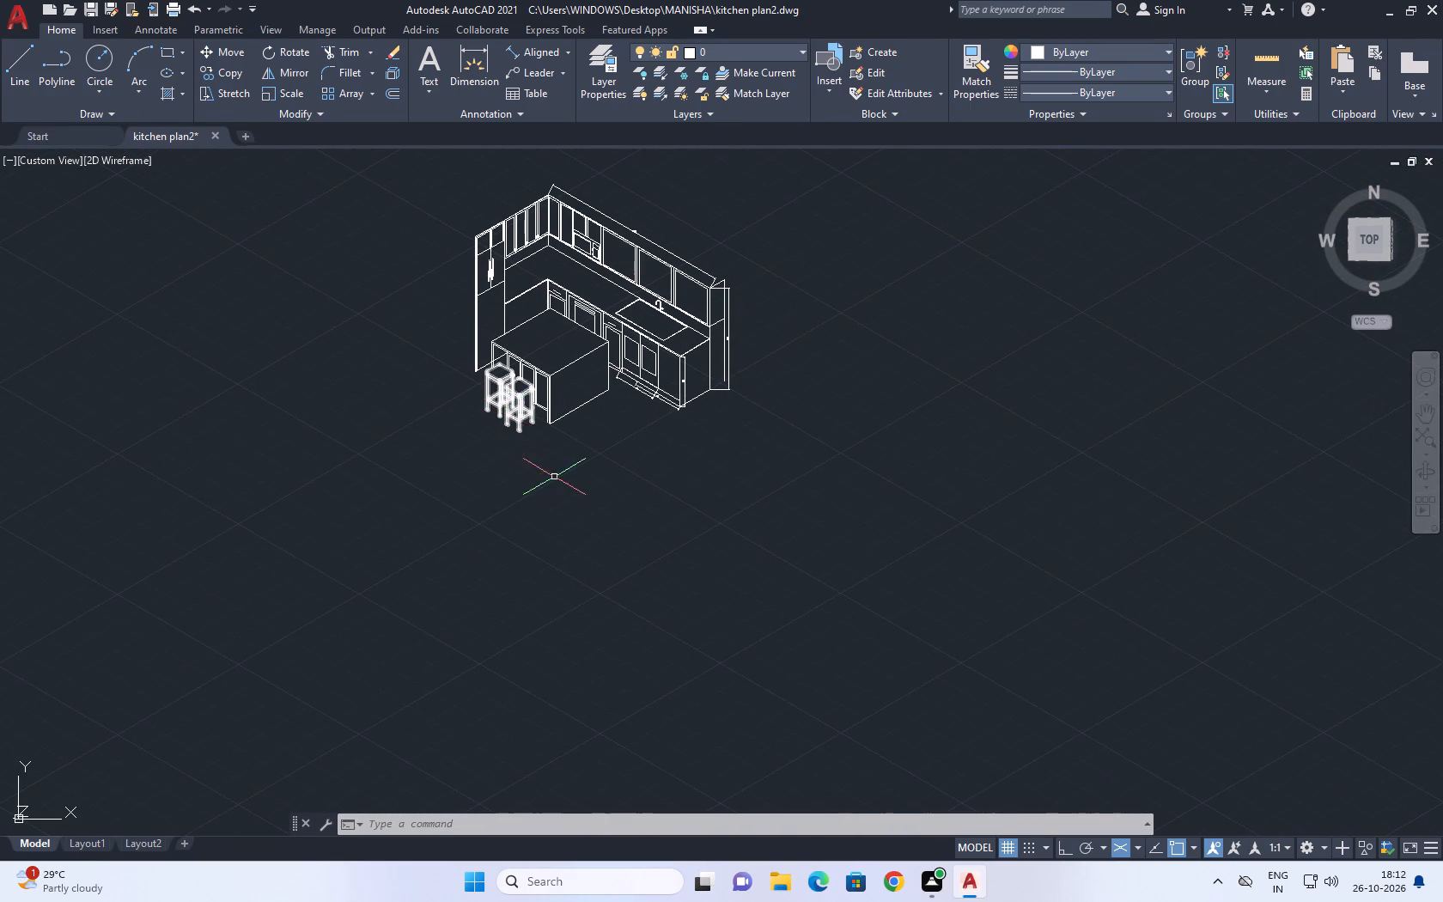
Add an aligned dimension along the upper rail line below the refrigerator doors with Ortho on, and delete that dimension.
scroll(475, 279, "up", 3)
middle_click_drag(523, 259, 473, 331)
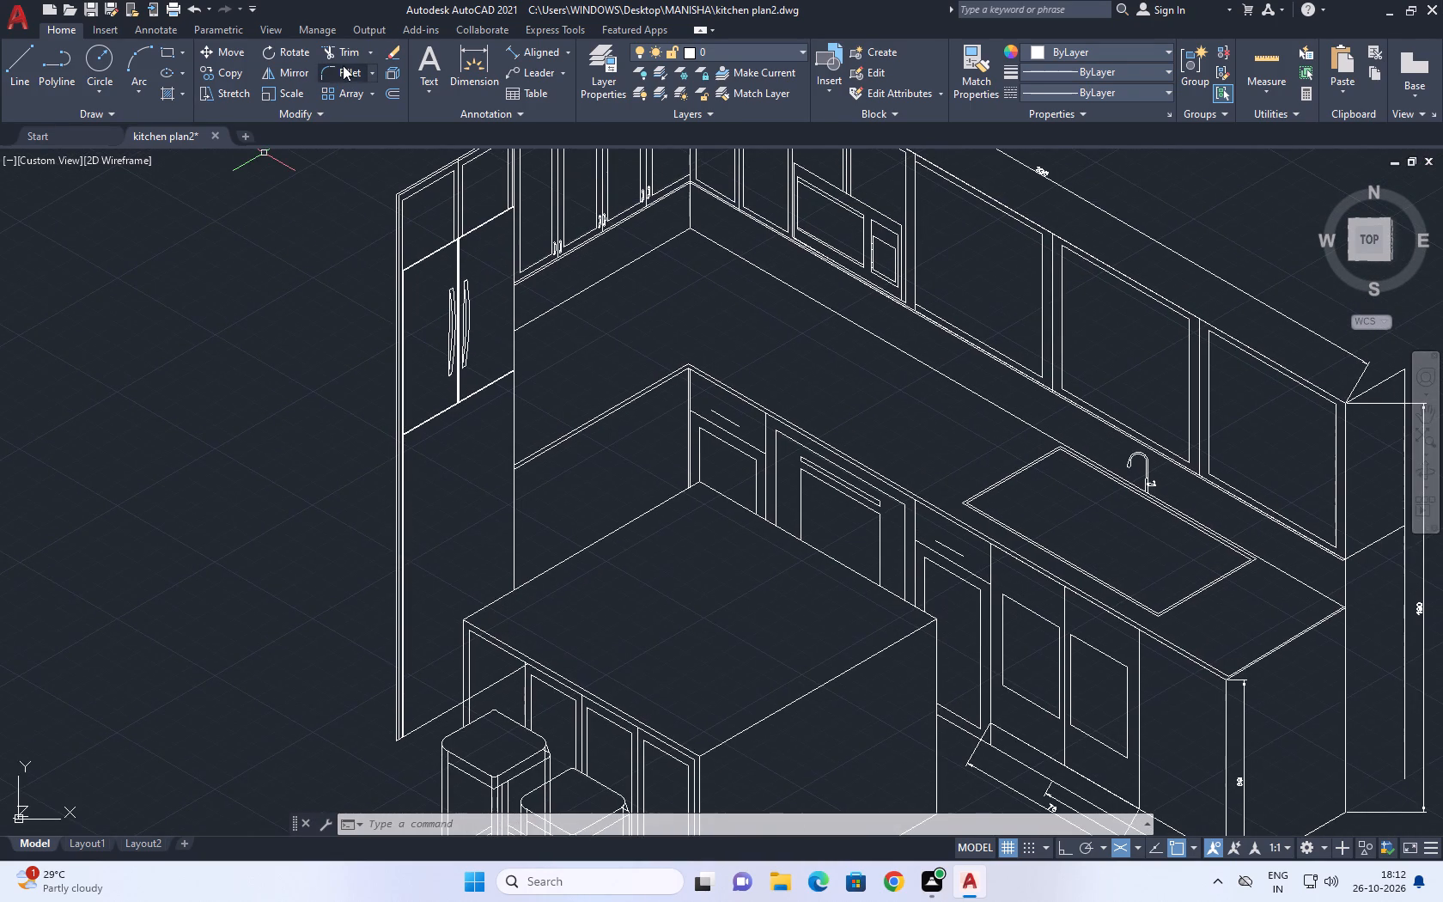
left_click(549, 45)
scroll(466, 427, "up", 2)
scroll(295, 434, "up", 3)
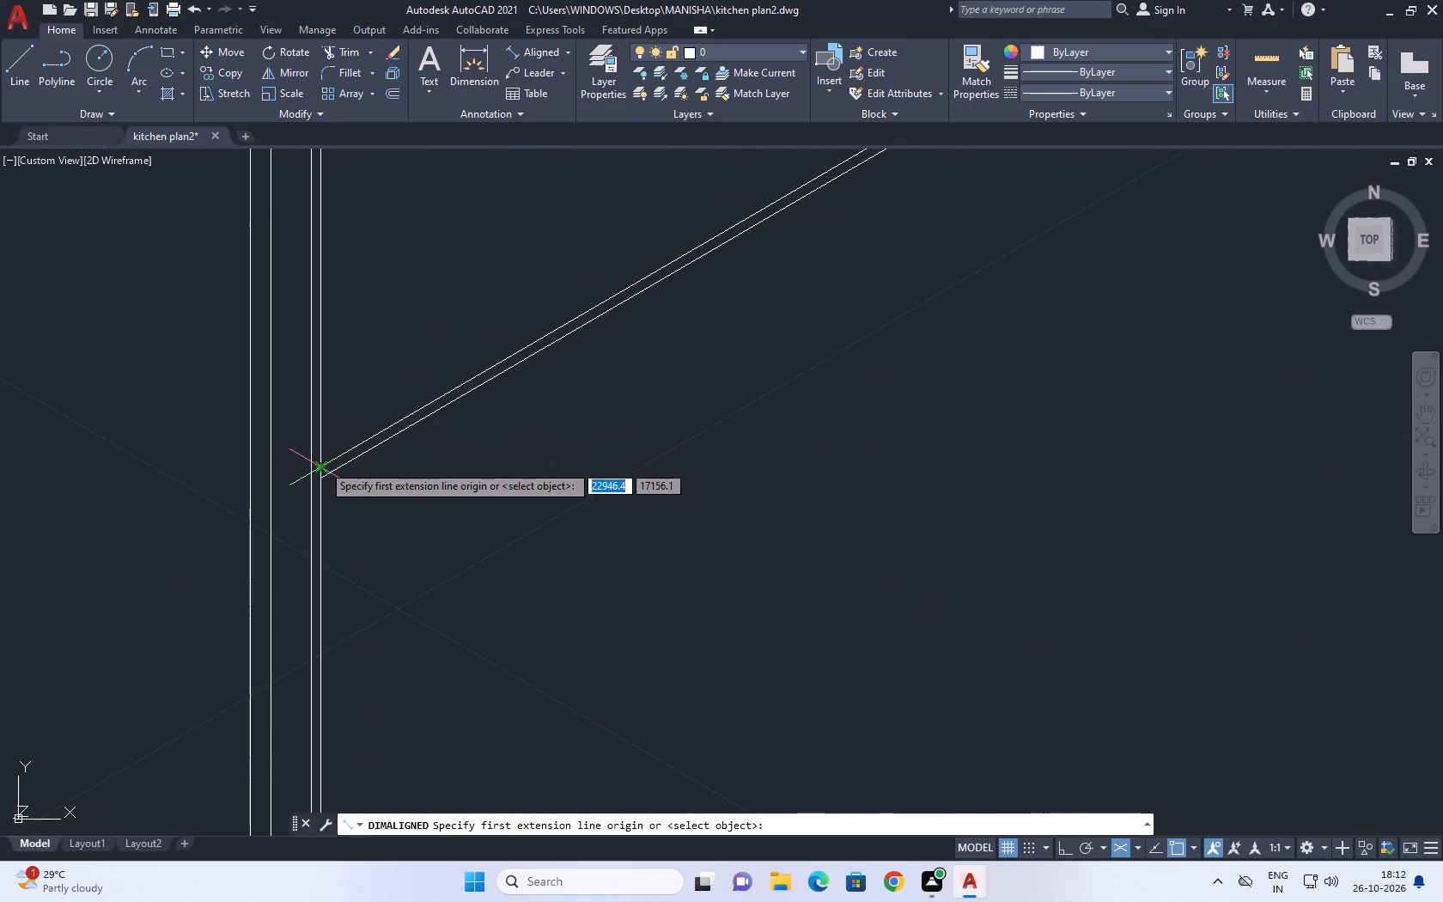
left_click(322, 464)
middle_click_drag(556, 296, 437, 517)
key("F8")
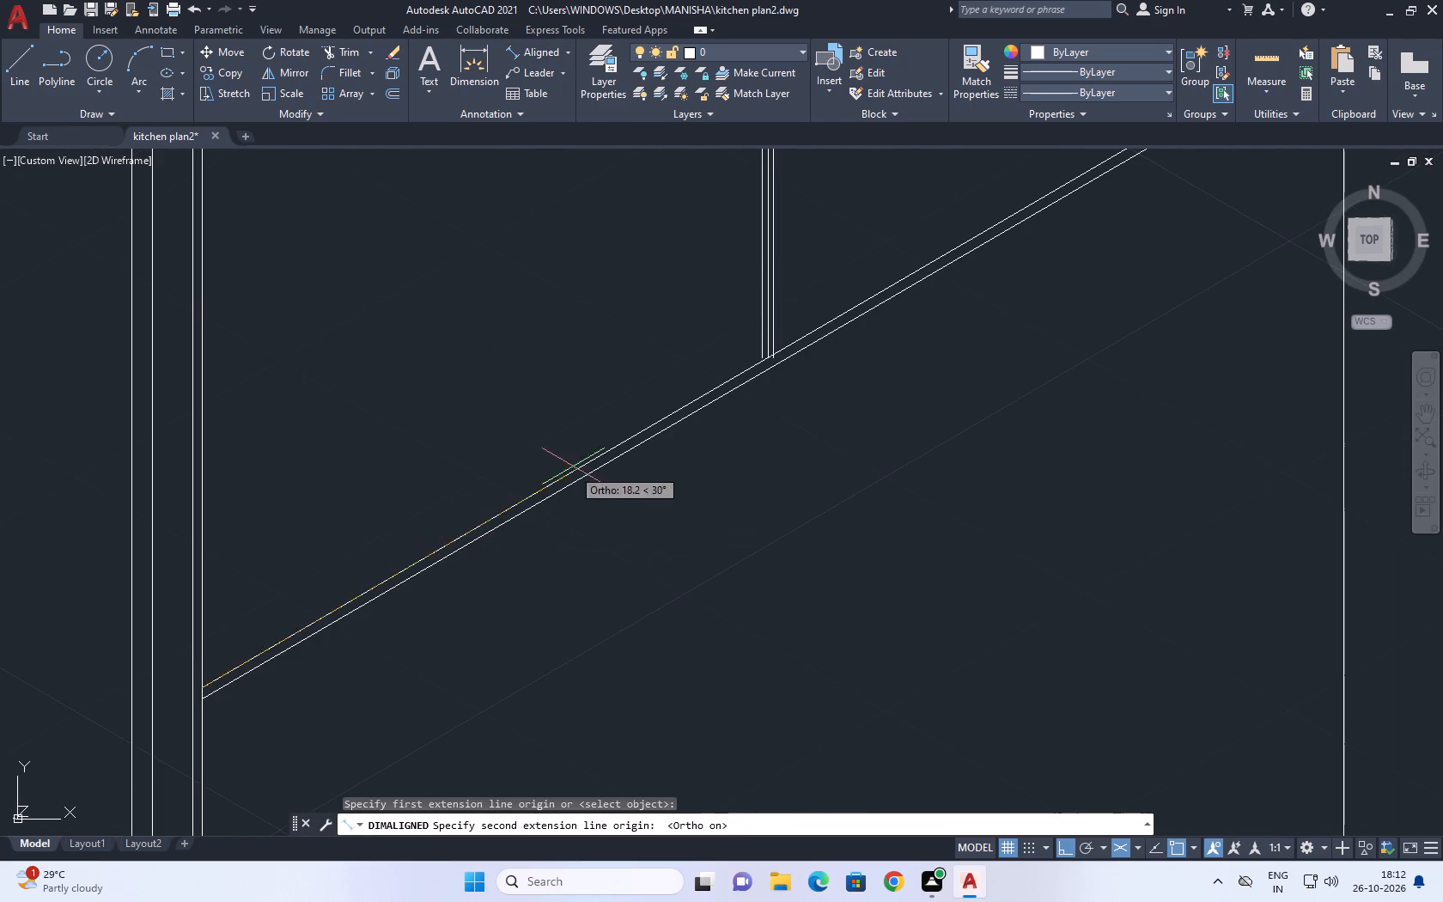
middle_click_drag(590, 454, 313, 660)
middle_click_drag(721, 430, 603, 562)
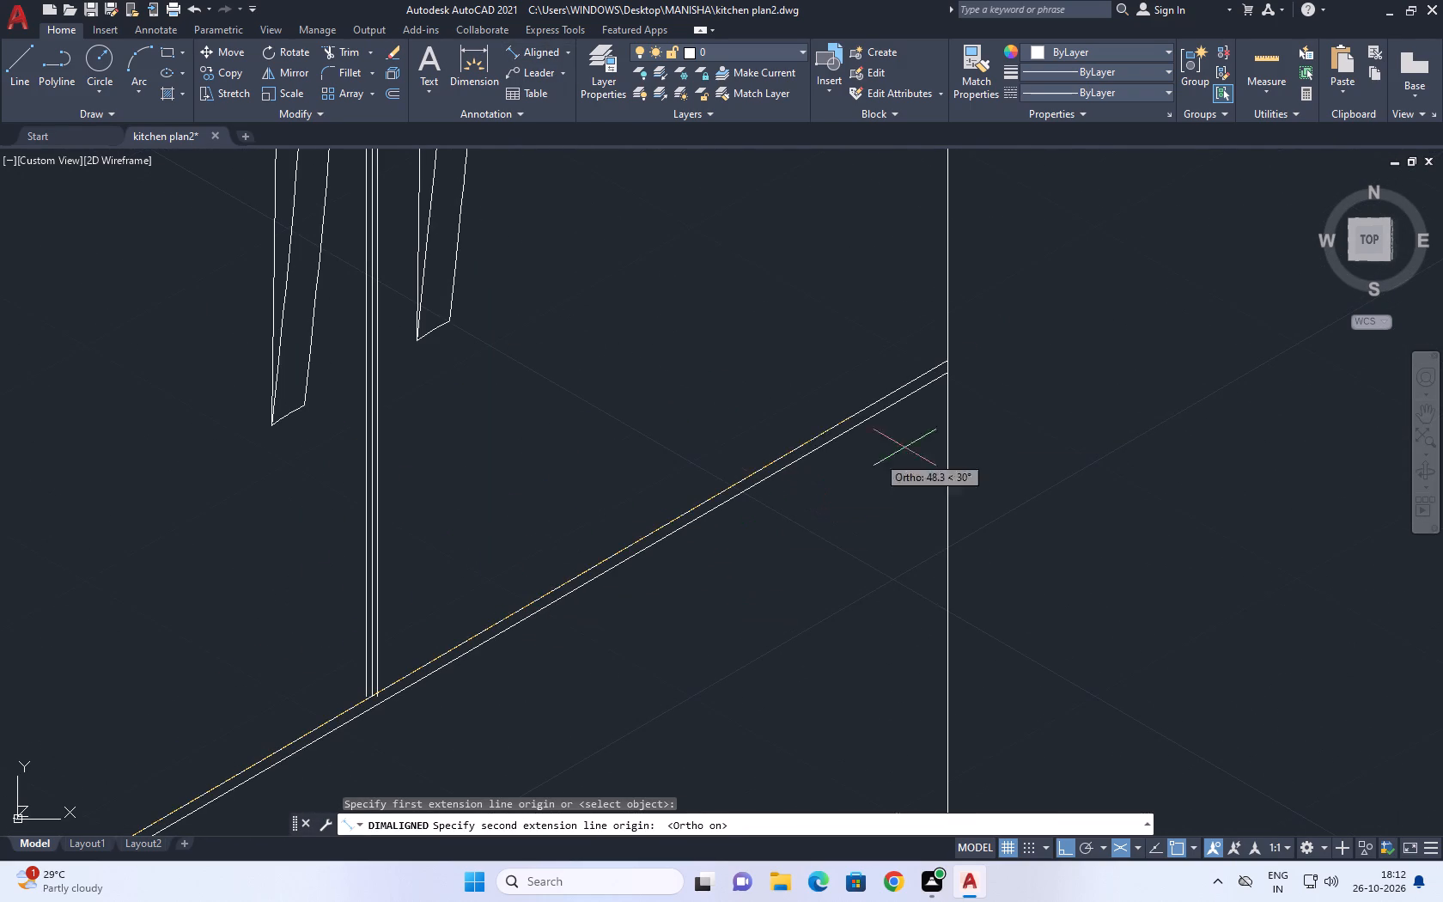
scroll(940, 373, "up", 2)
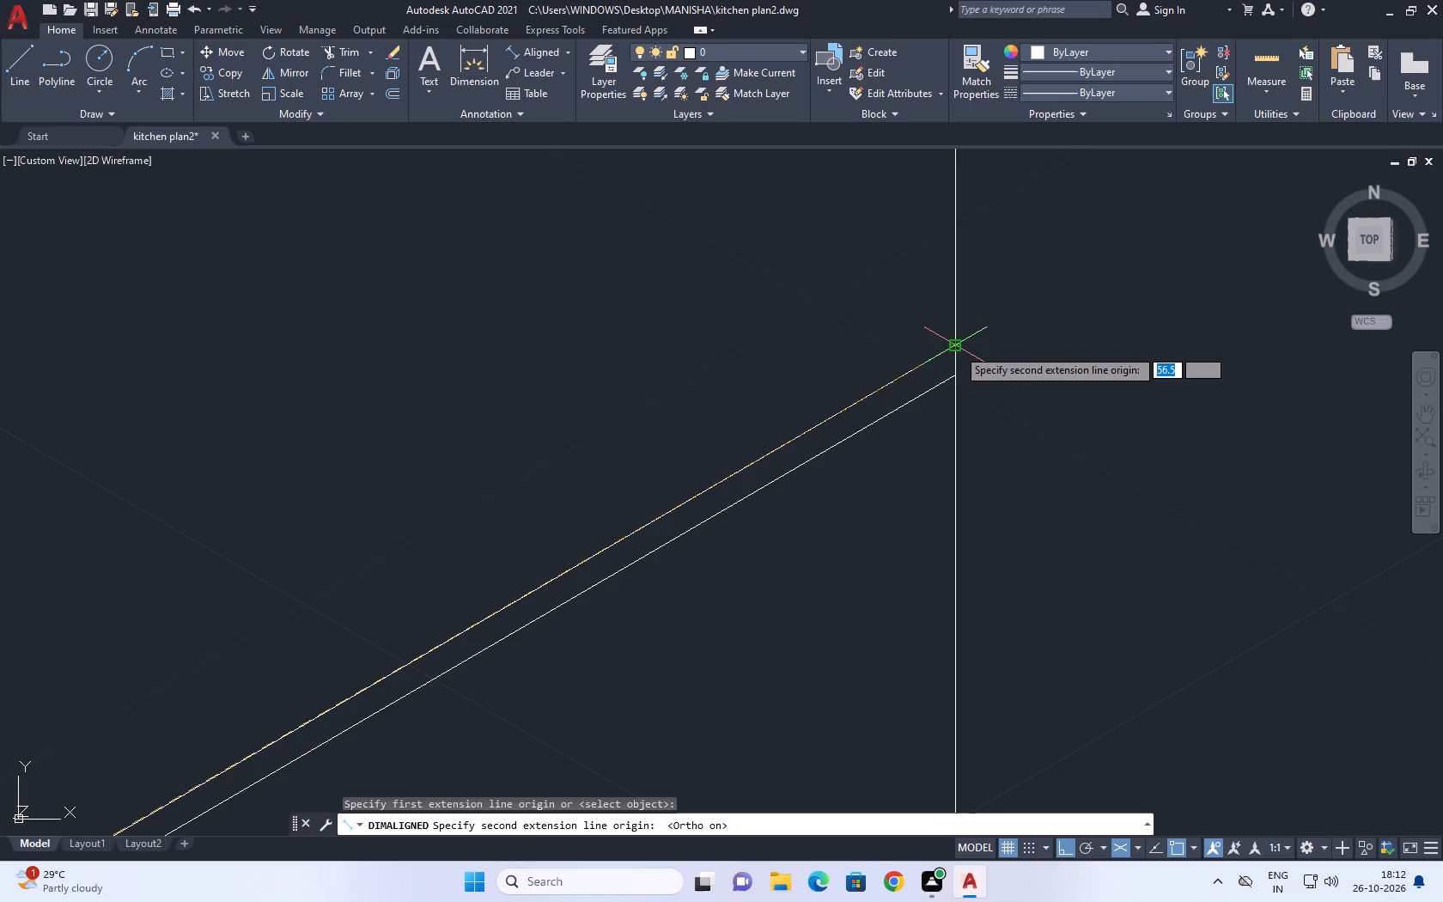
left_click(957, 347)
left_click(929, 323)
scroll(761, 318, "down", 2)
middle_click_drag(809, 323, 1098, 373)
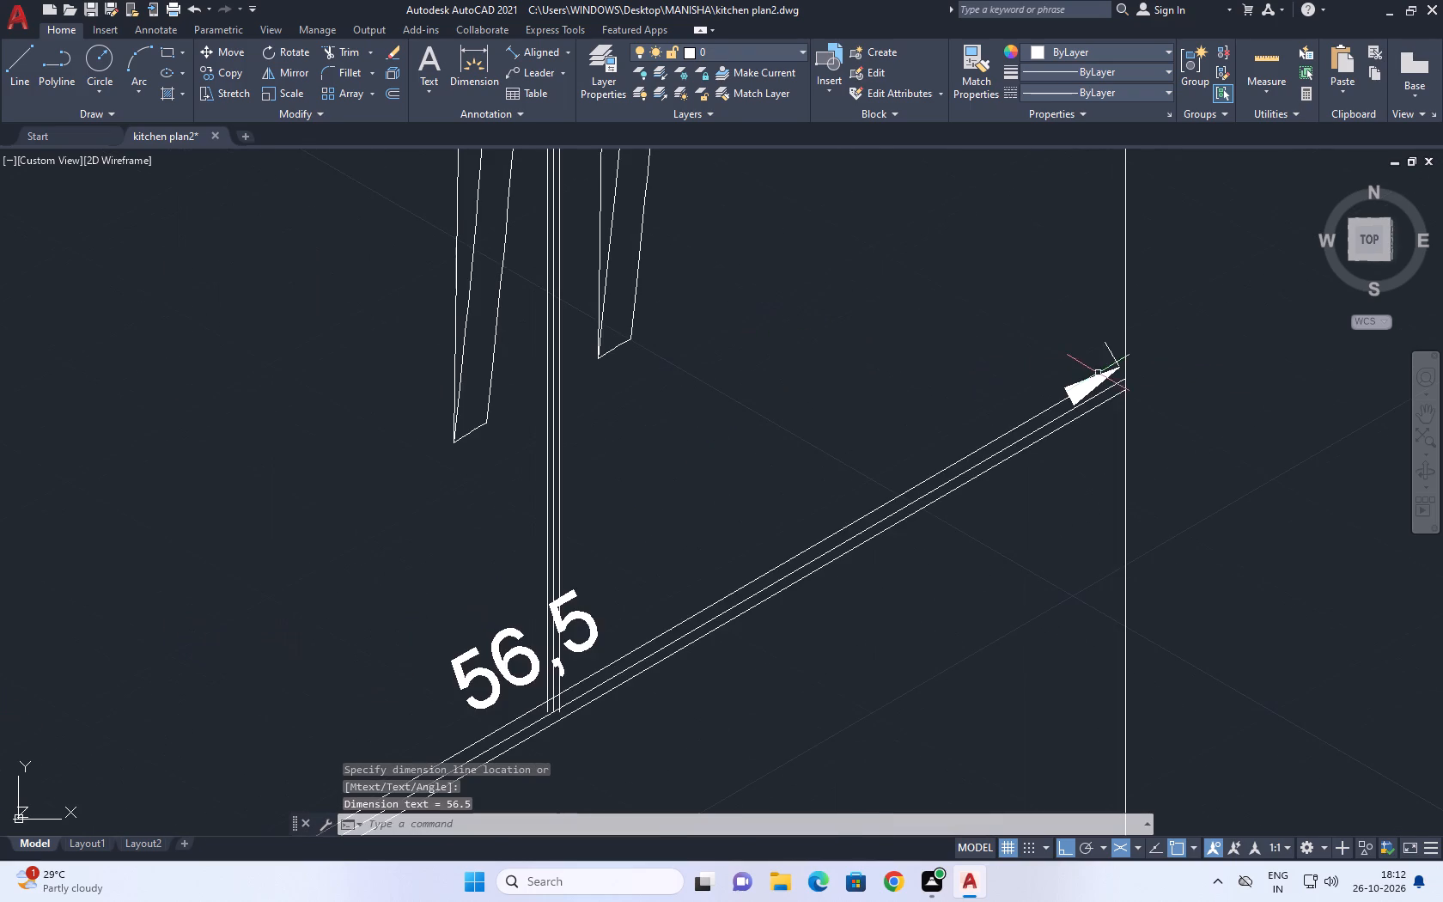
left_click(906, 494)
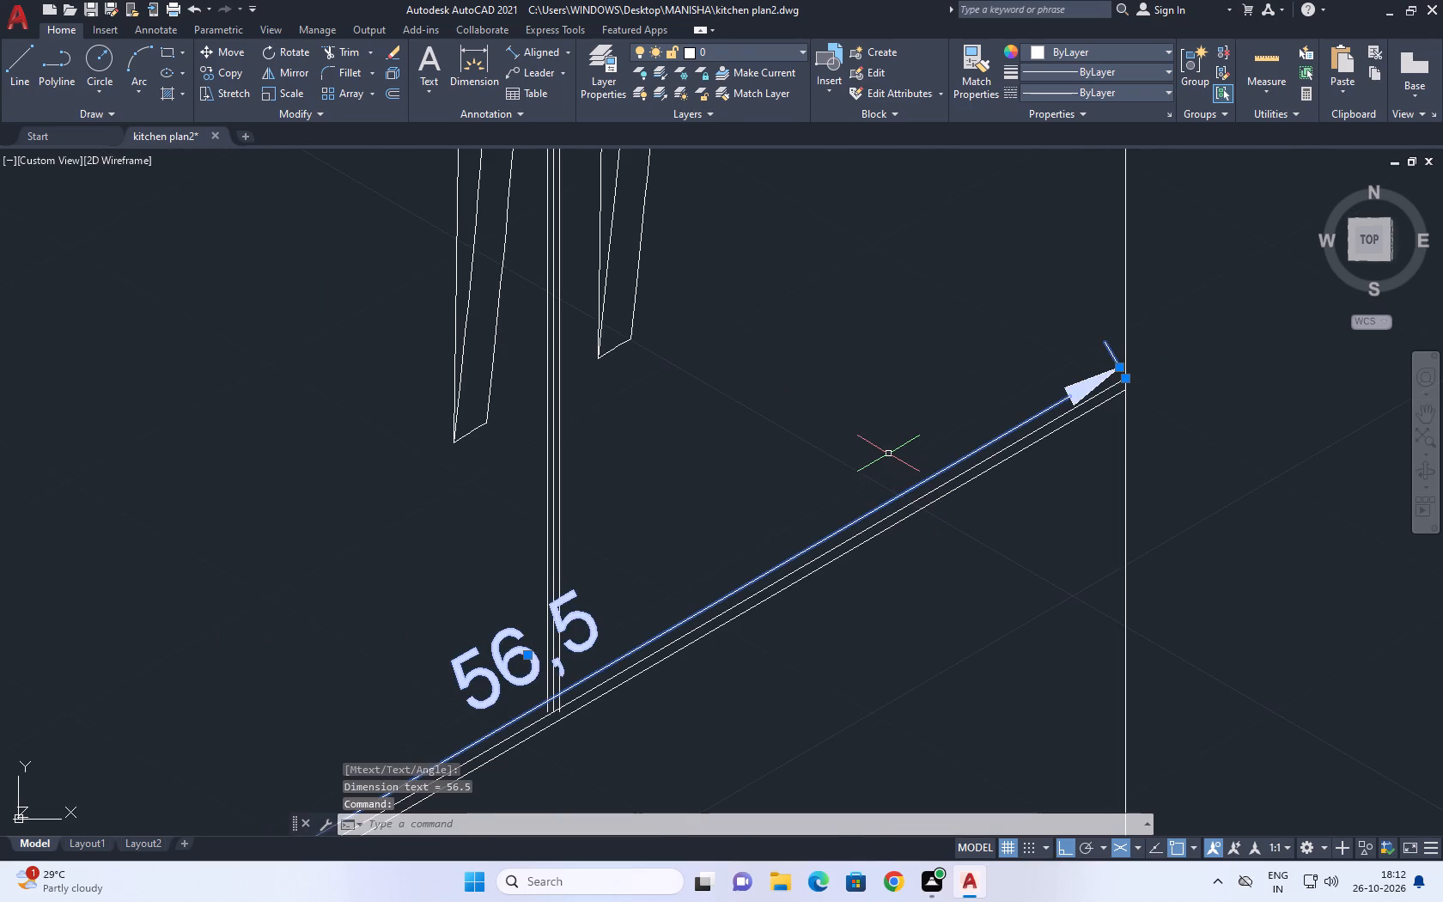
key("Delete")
Extend the divider lines between the two refrigerator doors down to the rail lines below them.
scroll(920, 460, "down", 2)
scroll(784, 539, "up", 2)
scroll(750, 600, "up", 3)
middle_click_drag(752, 583, 764, 568)
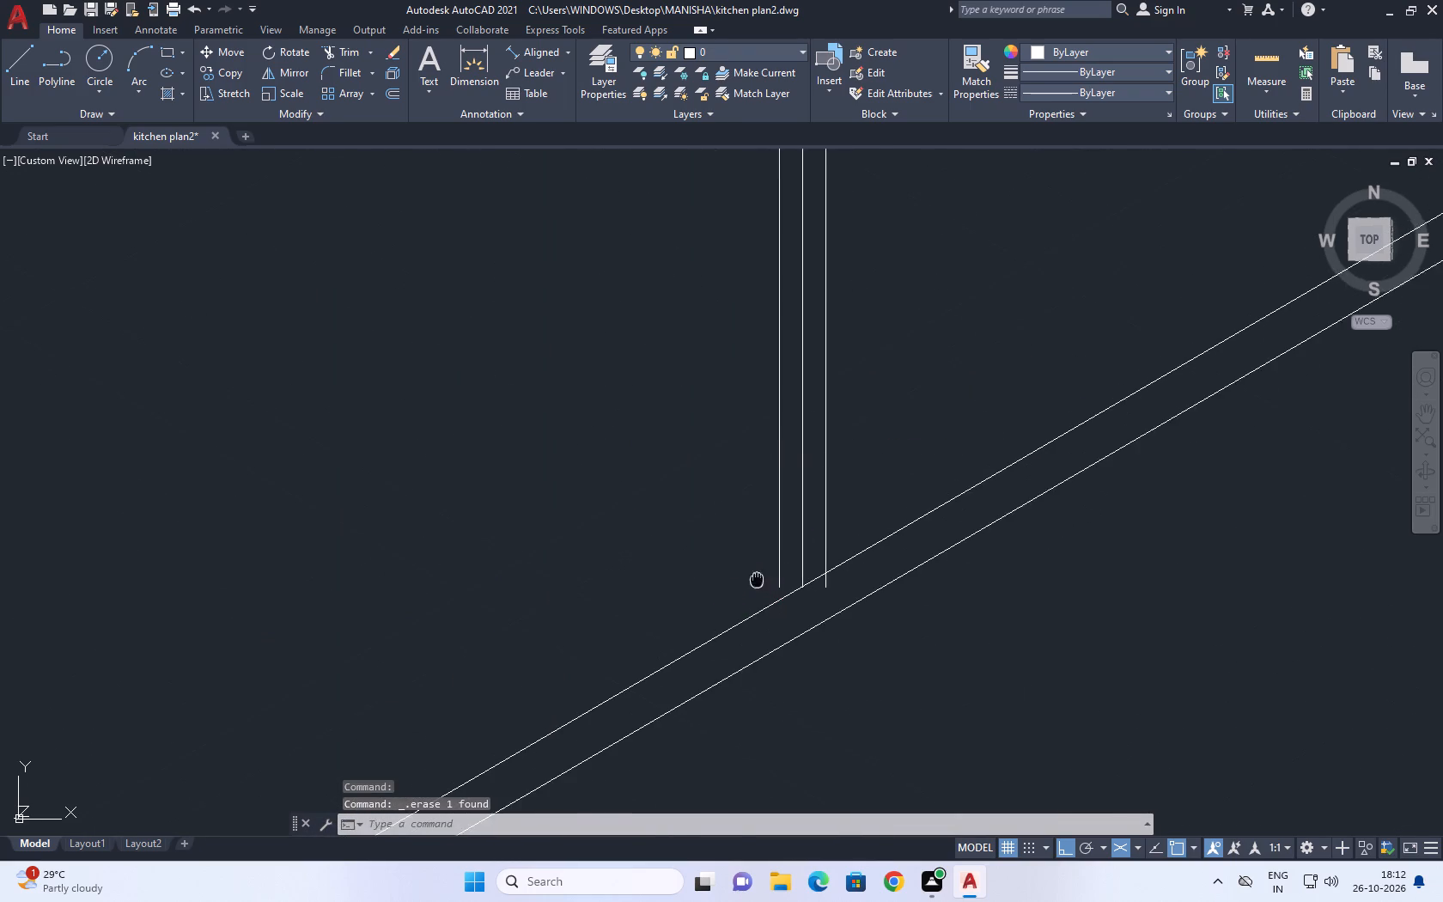
middle_click_drag(764, 568, 780, 539)
type("ex")
key("space")
left_click(841, 497)
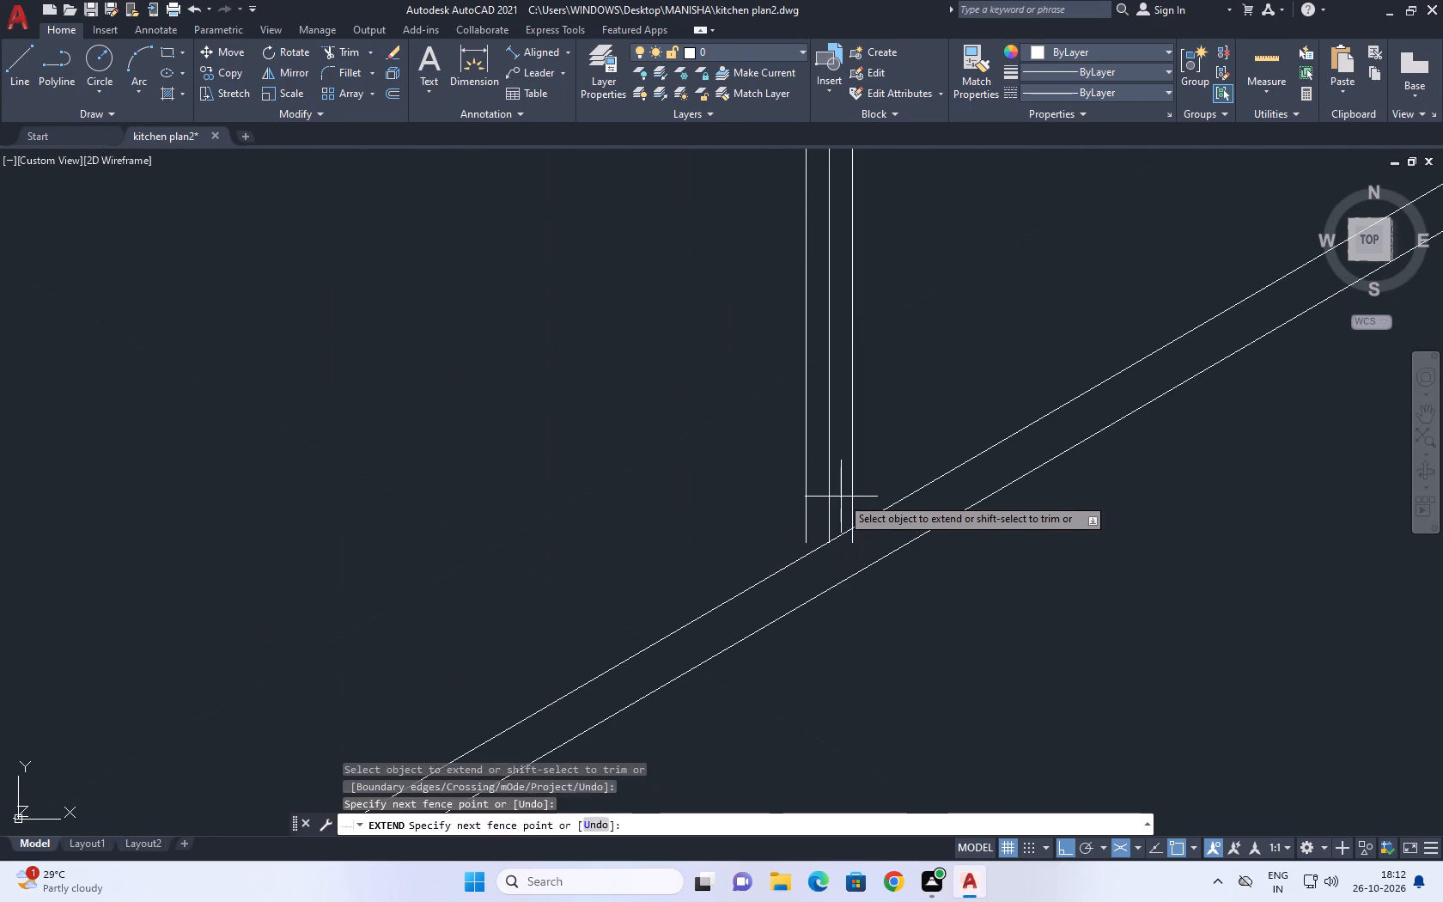
left_click(793, 519)
key("Escape")
Trim the ends of the refrigerator door divider lines that overrun the upper rail line.
key("t")
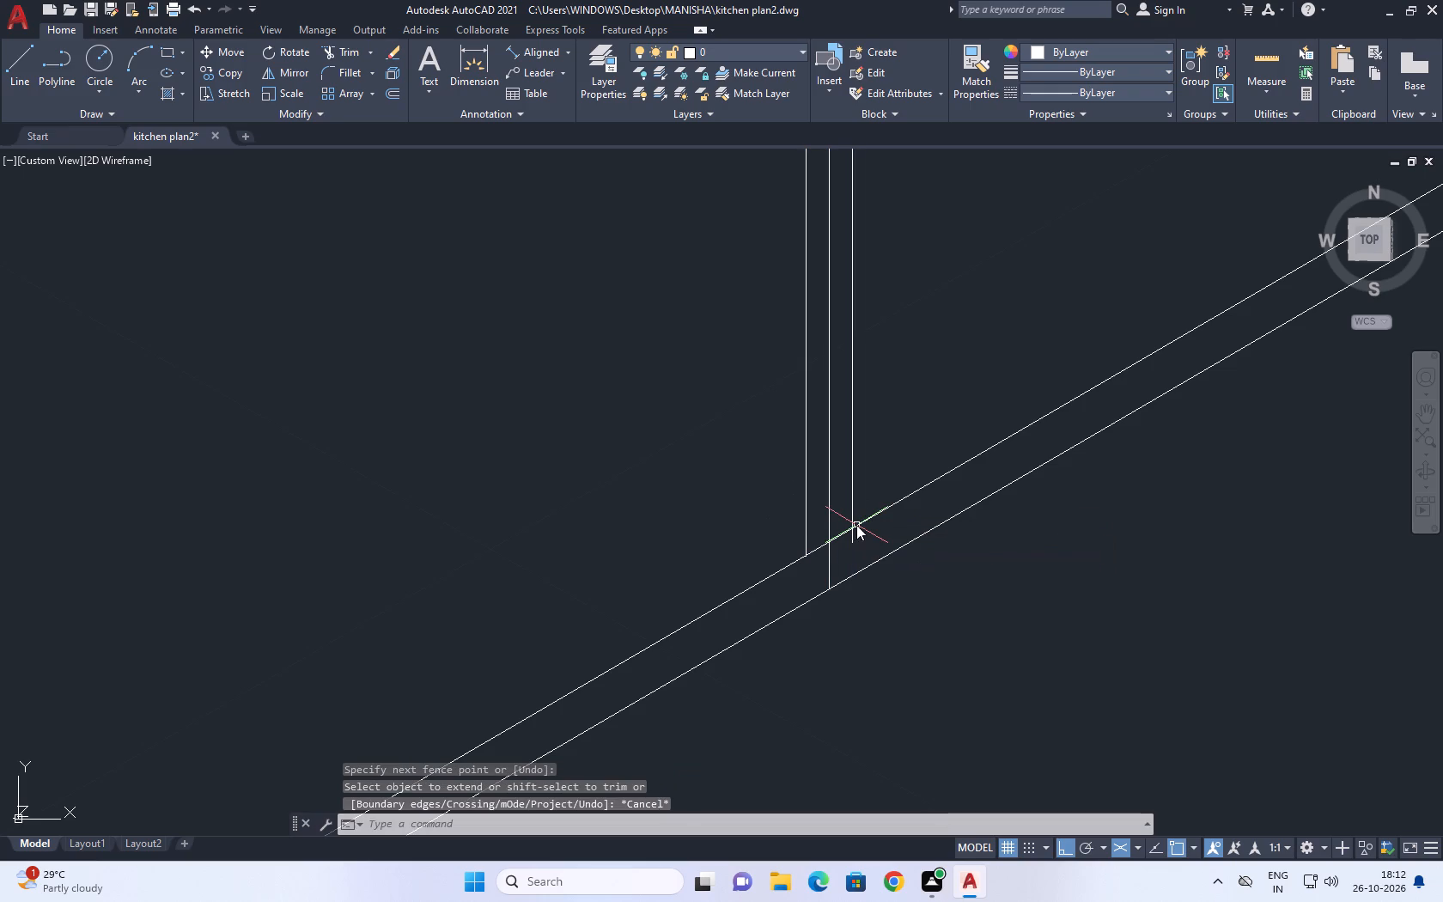
key("r")
key("space")
scroll(853, 539, "up", 2)
left_click(866, 533)
left_click(758, 594)
scroll(822, 557, "down", 4)
key("Escape")
scroll(929, 533, "down", 2)
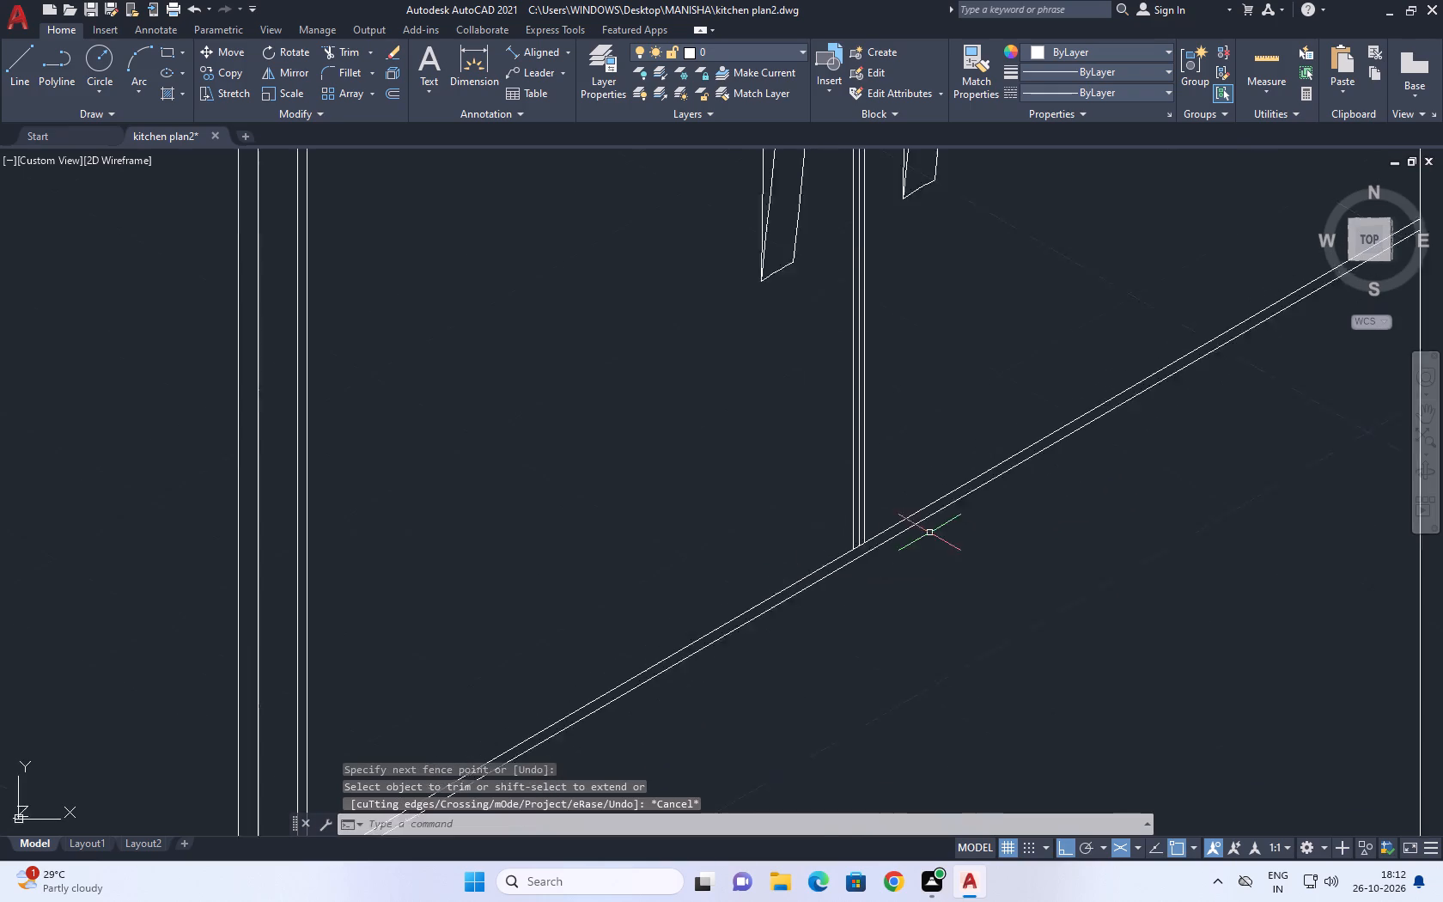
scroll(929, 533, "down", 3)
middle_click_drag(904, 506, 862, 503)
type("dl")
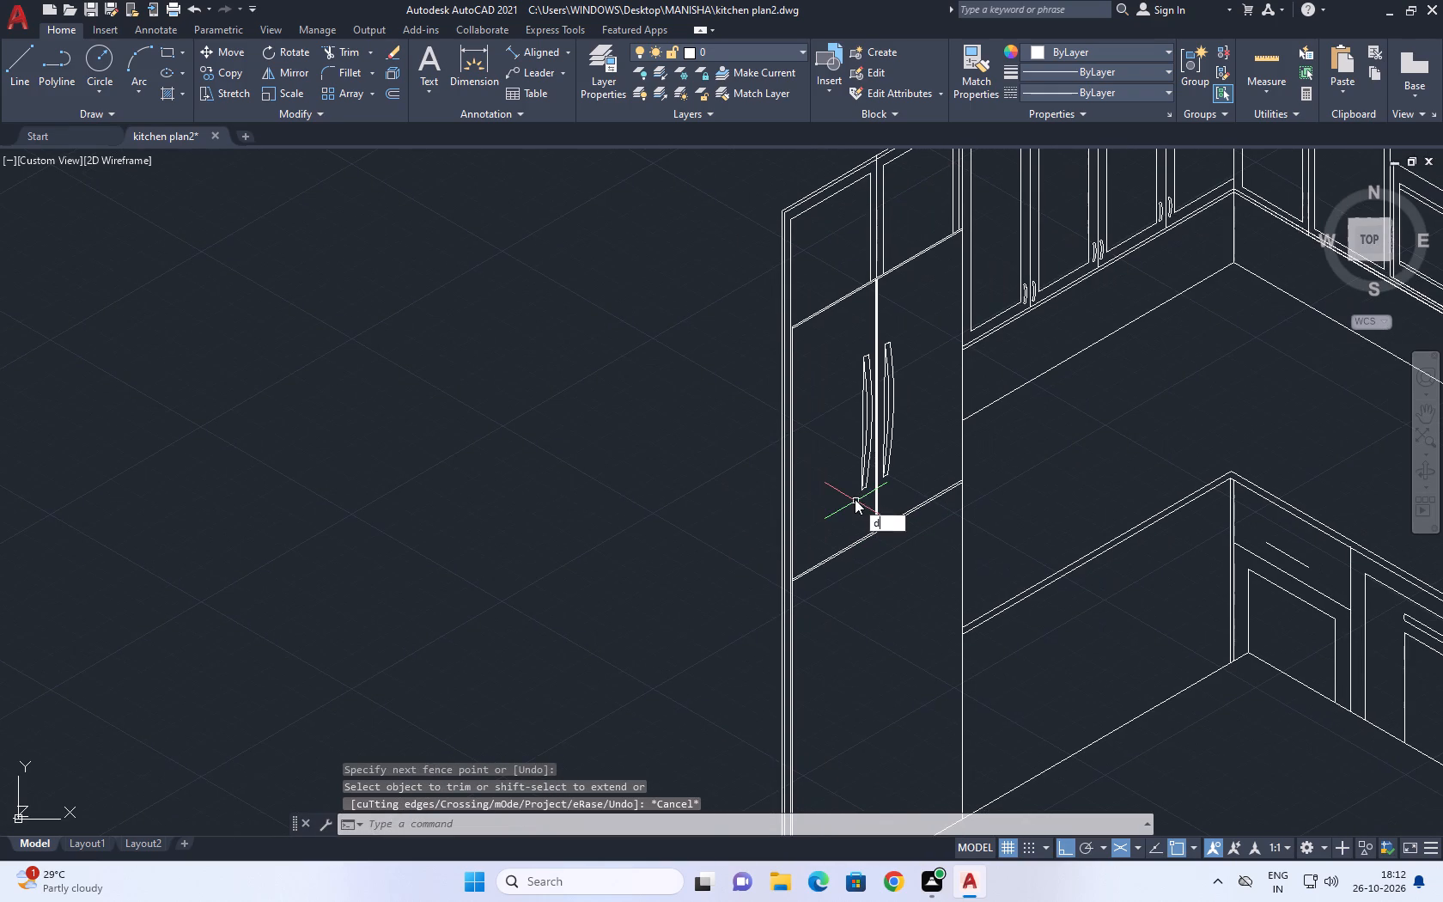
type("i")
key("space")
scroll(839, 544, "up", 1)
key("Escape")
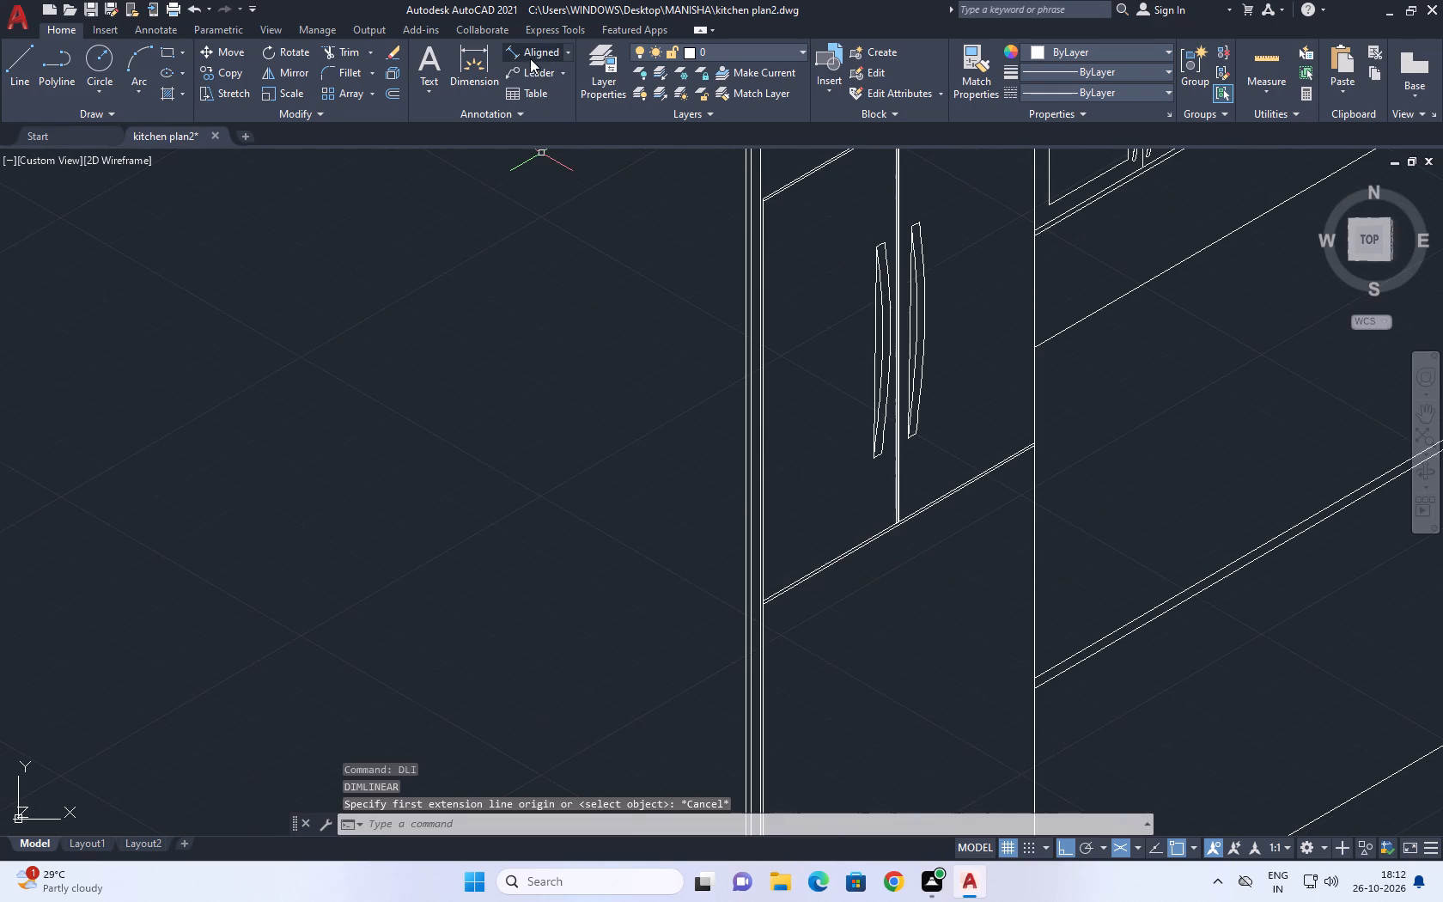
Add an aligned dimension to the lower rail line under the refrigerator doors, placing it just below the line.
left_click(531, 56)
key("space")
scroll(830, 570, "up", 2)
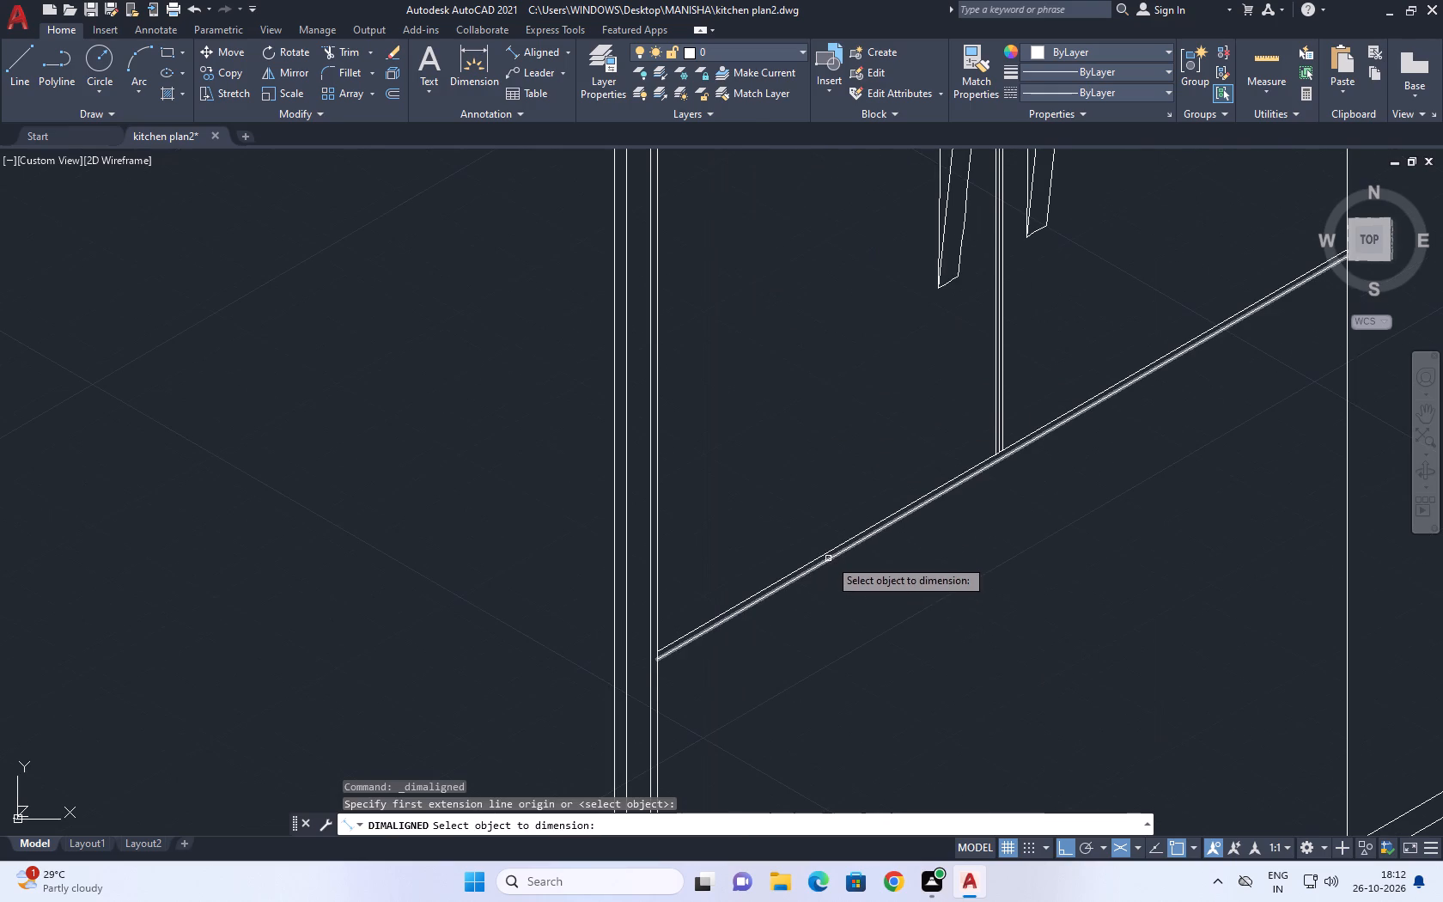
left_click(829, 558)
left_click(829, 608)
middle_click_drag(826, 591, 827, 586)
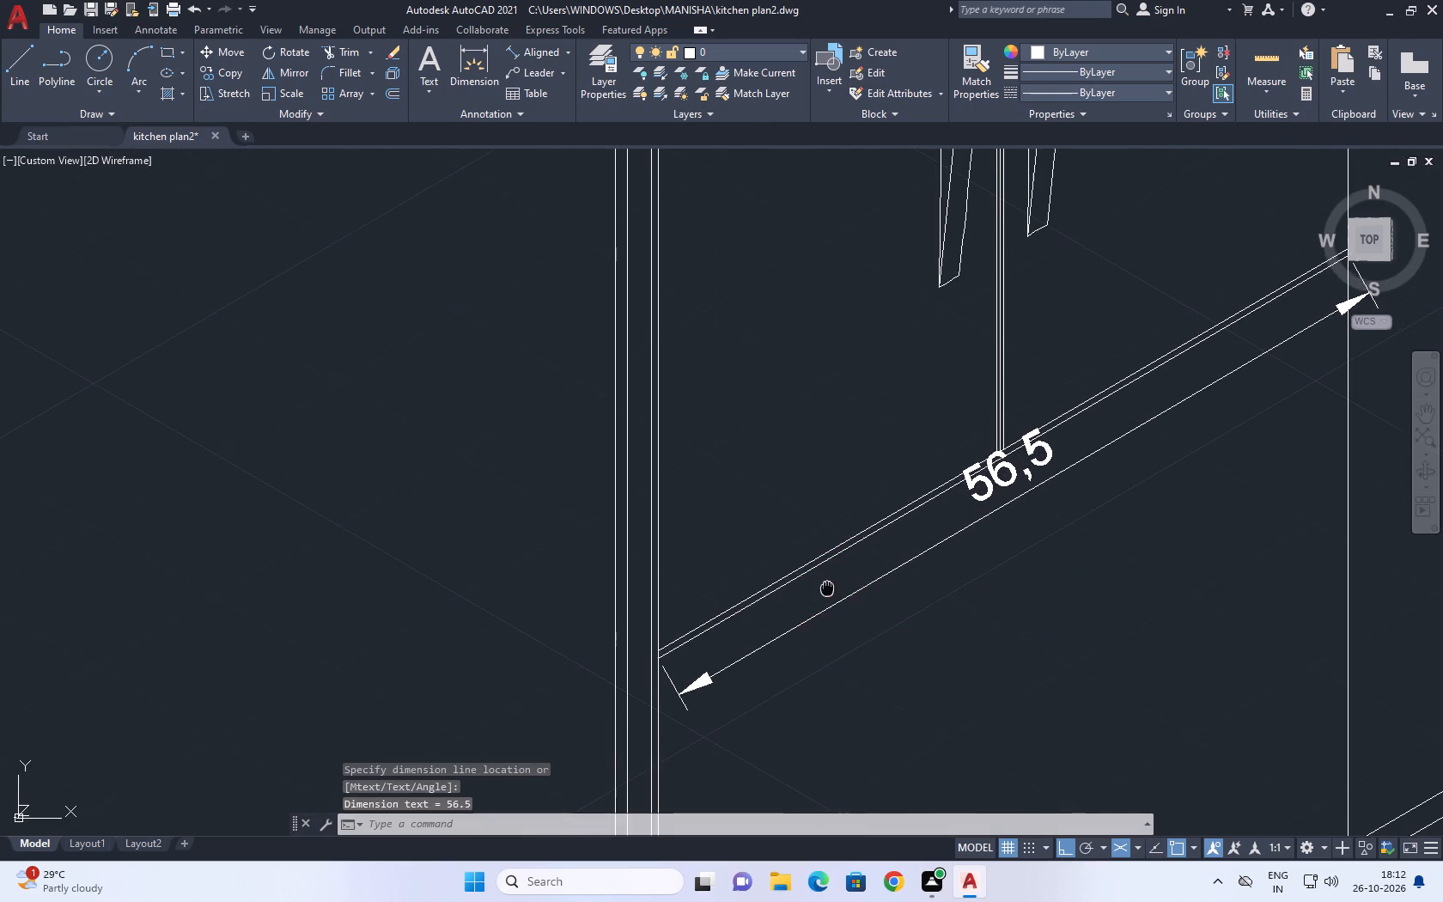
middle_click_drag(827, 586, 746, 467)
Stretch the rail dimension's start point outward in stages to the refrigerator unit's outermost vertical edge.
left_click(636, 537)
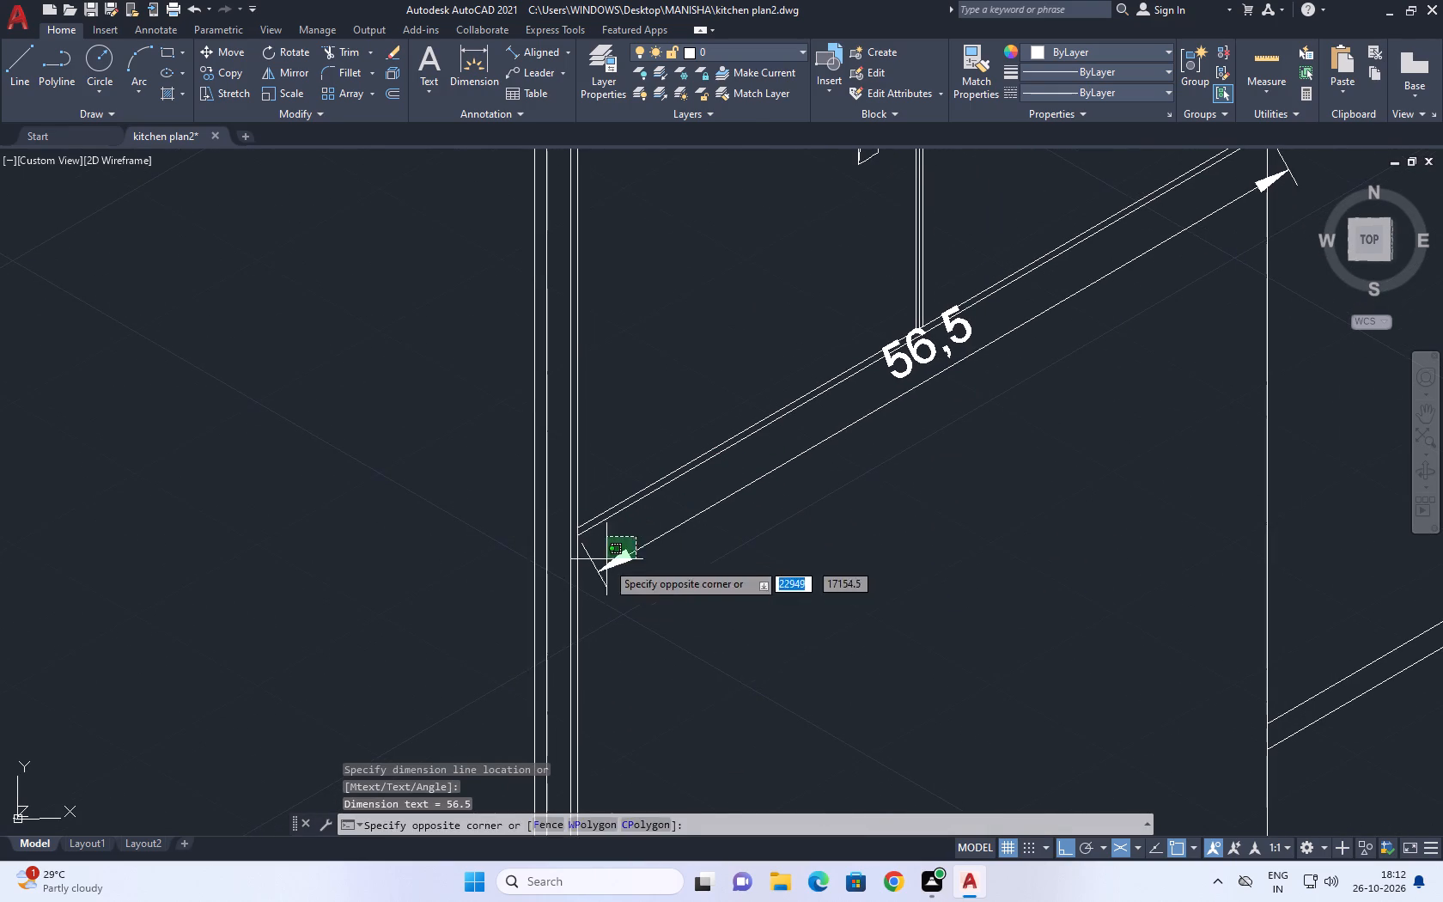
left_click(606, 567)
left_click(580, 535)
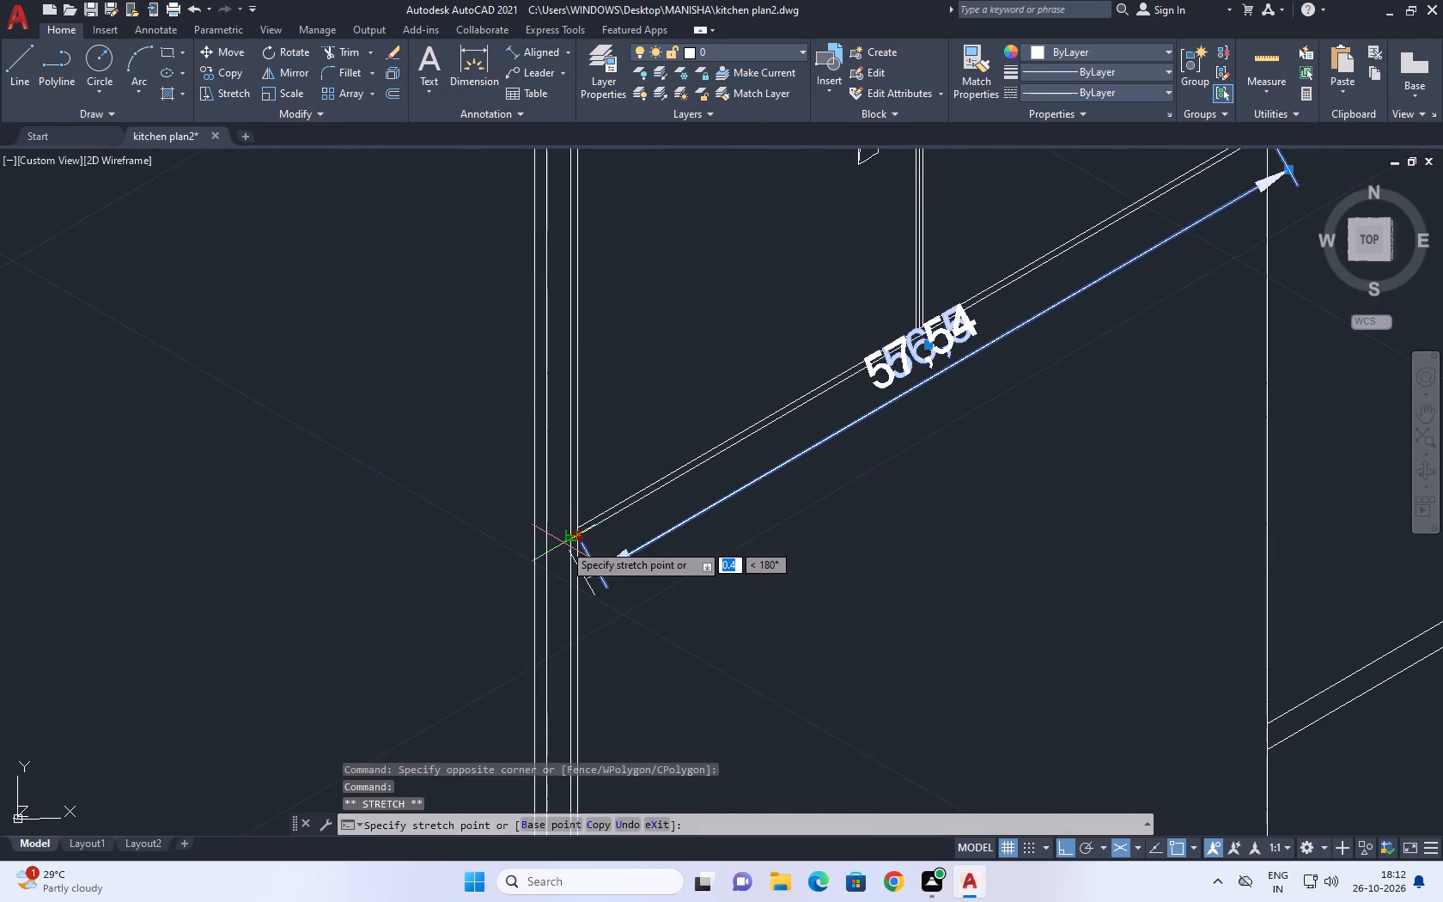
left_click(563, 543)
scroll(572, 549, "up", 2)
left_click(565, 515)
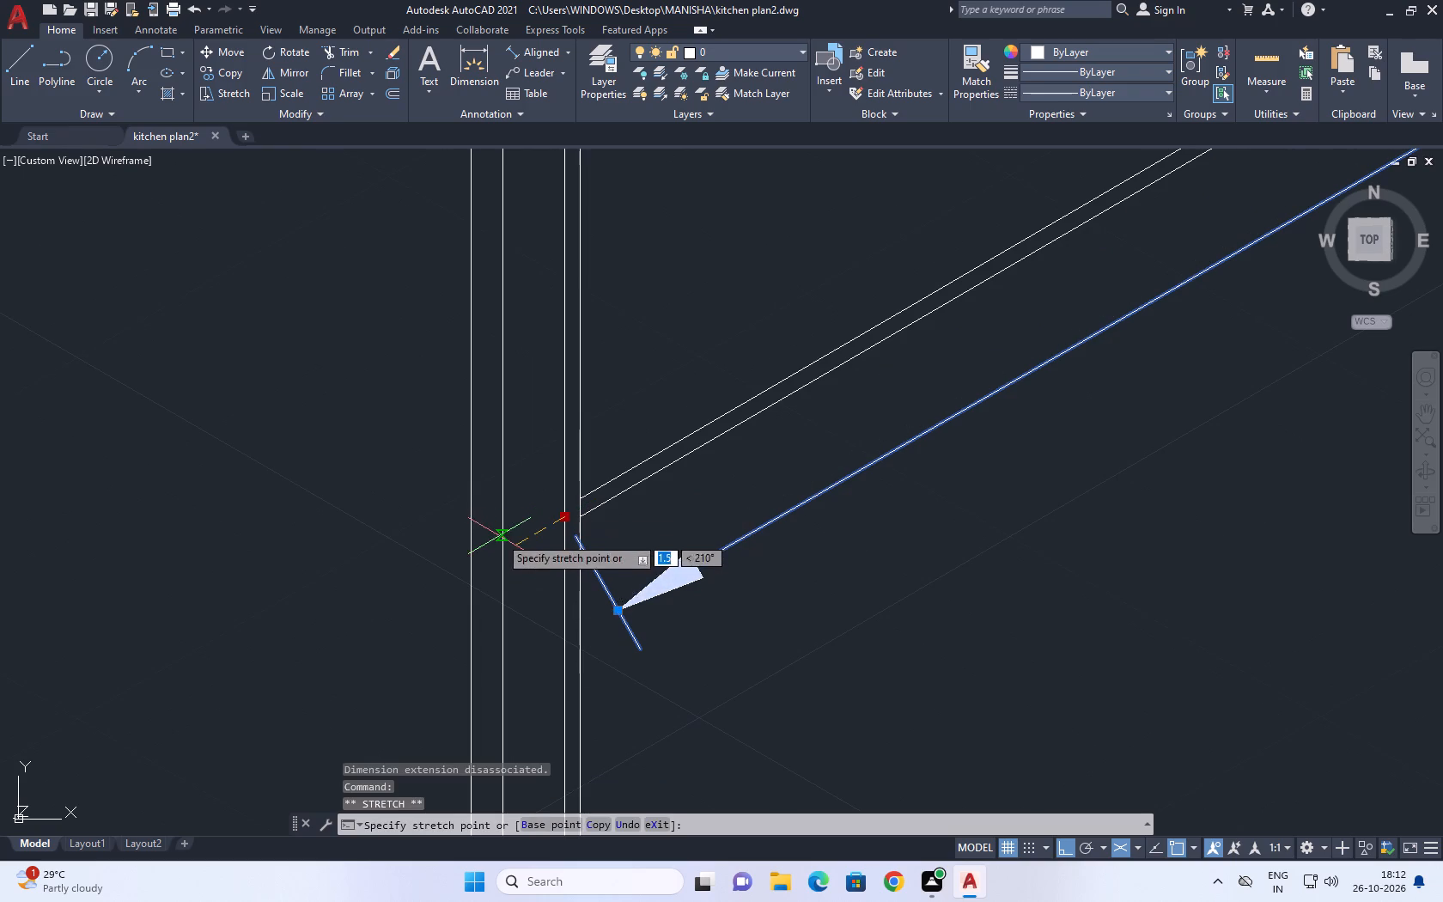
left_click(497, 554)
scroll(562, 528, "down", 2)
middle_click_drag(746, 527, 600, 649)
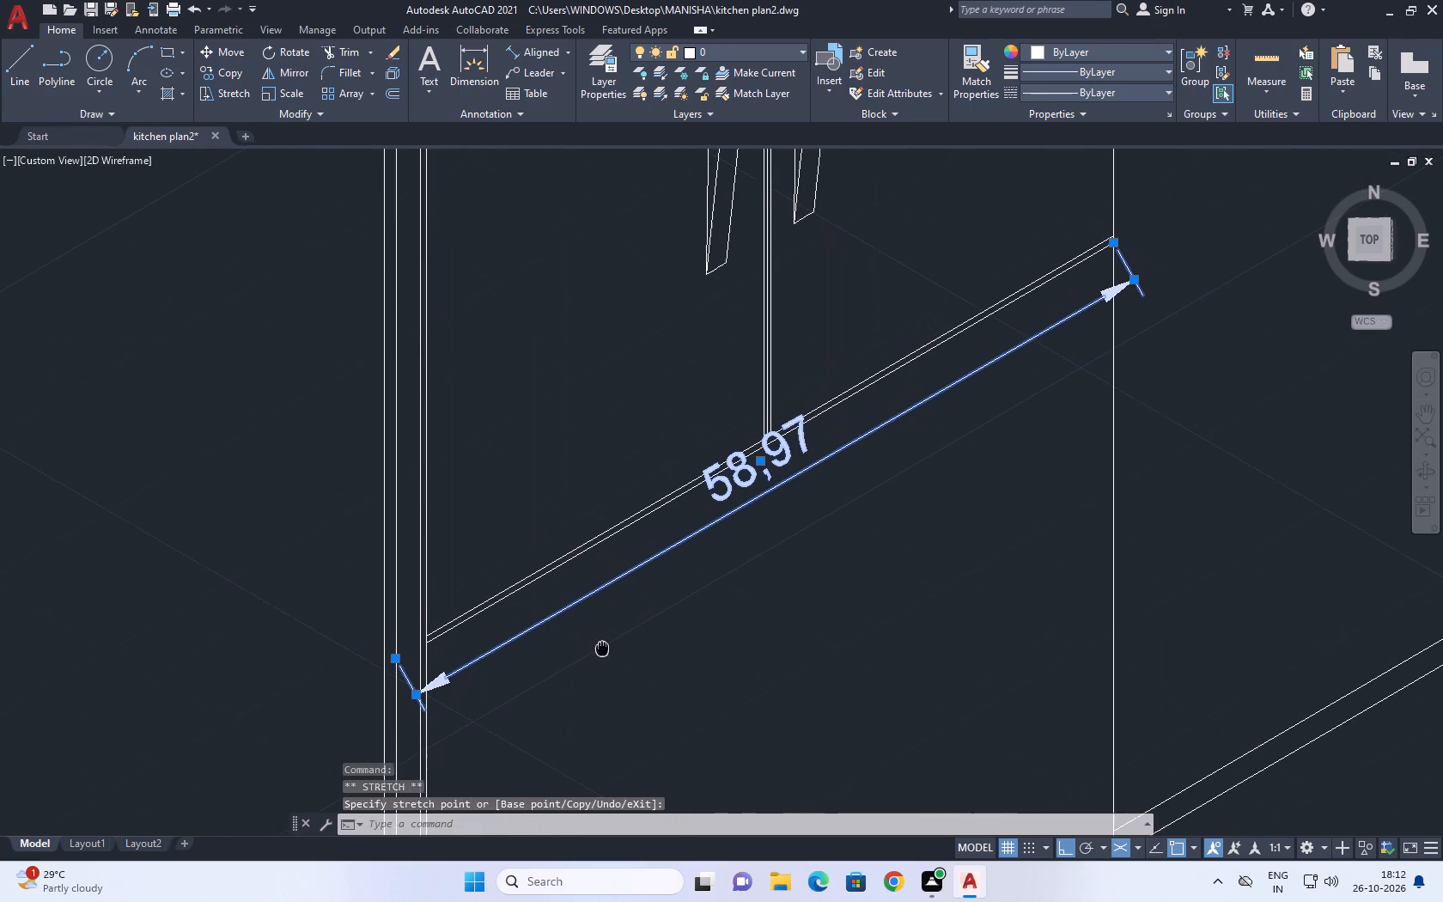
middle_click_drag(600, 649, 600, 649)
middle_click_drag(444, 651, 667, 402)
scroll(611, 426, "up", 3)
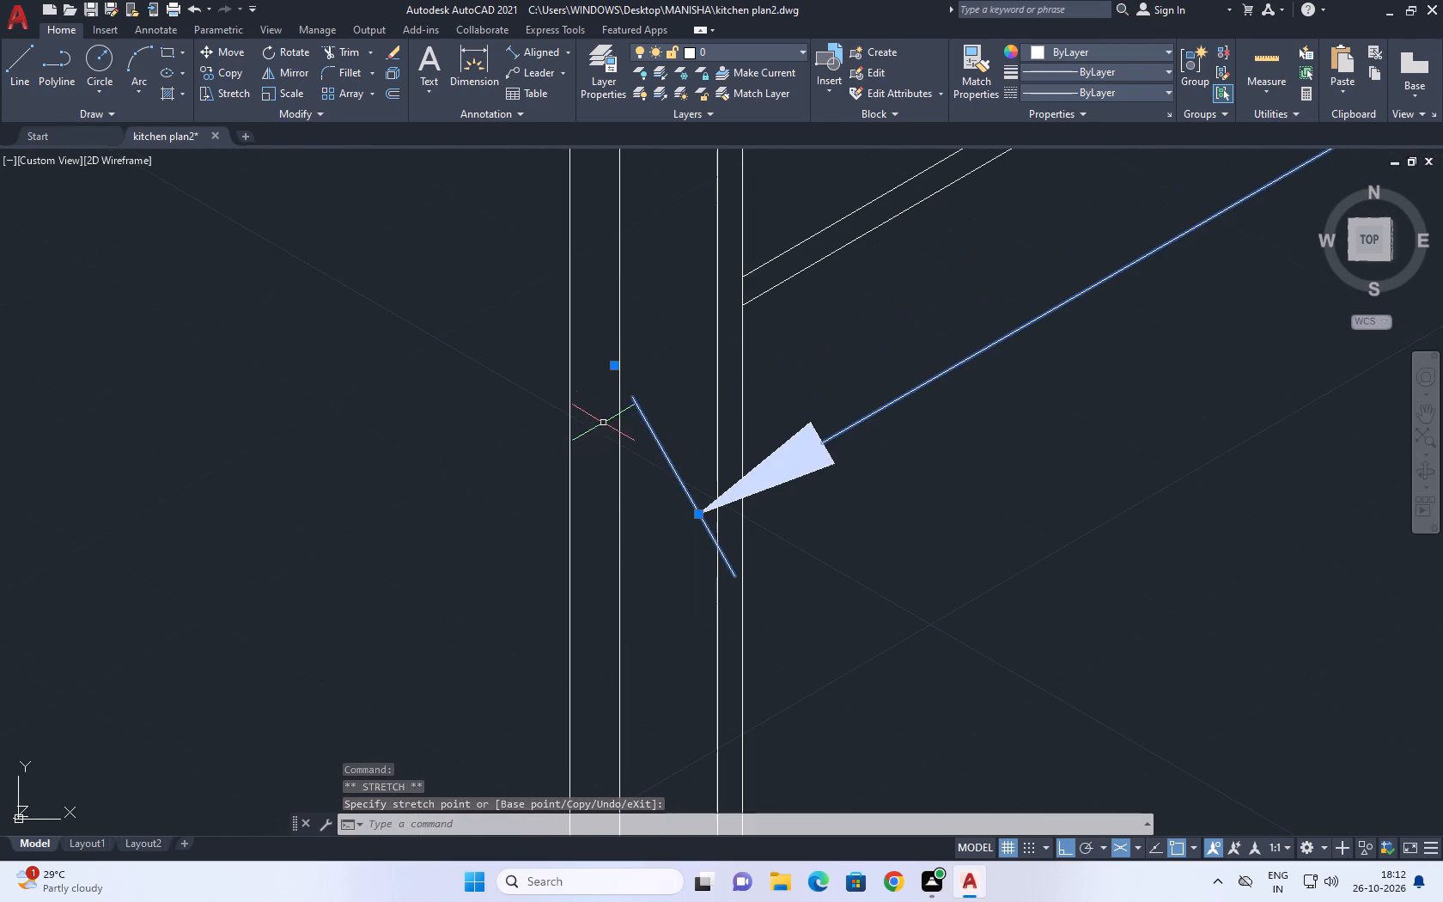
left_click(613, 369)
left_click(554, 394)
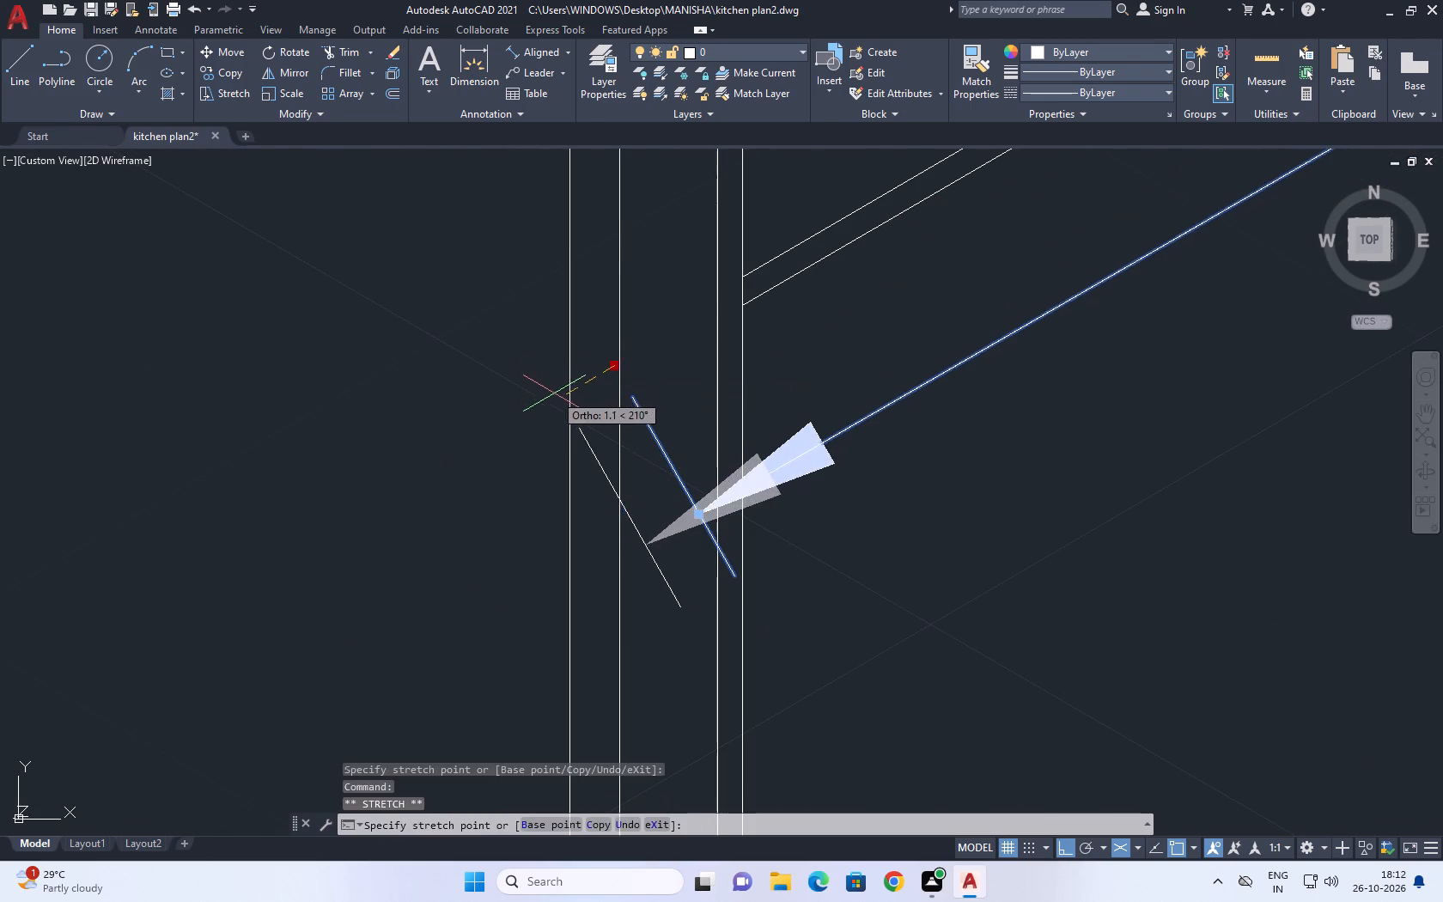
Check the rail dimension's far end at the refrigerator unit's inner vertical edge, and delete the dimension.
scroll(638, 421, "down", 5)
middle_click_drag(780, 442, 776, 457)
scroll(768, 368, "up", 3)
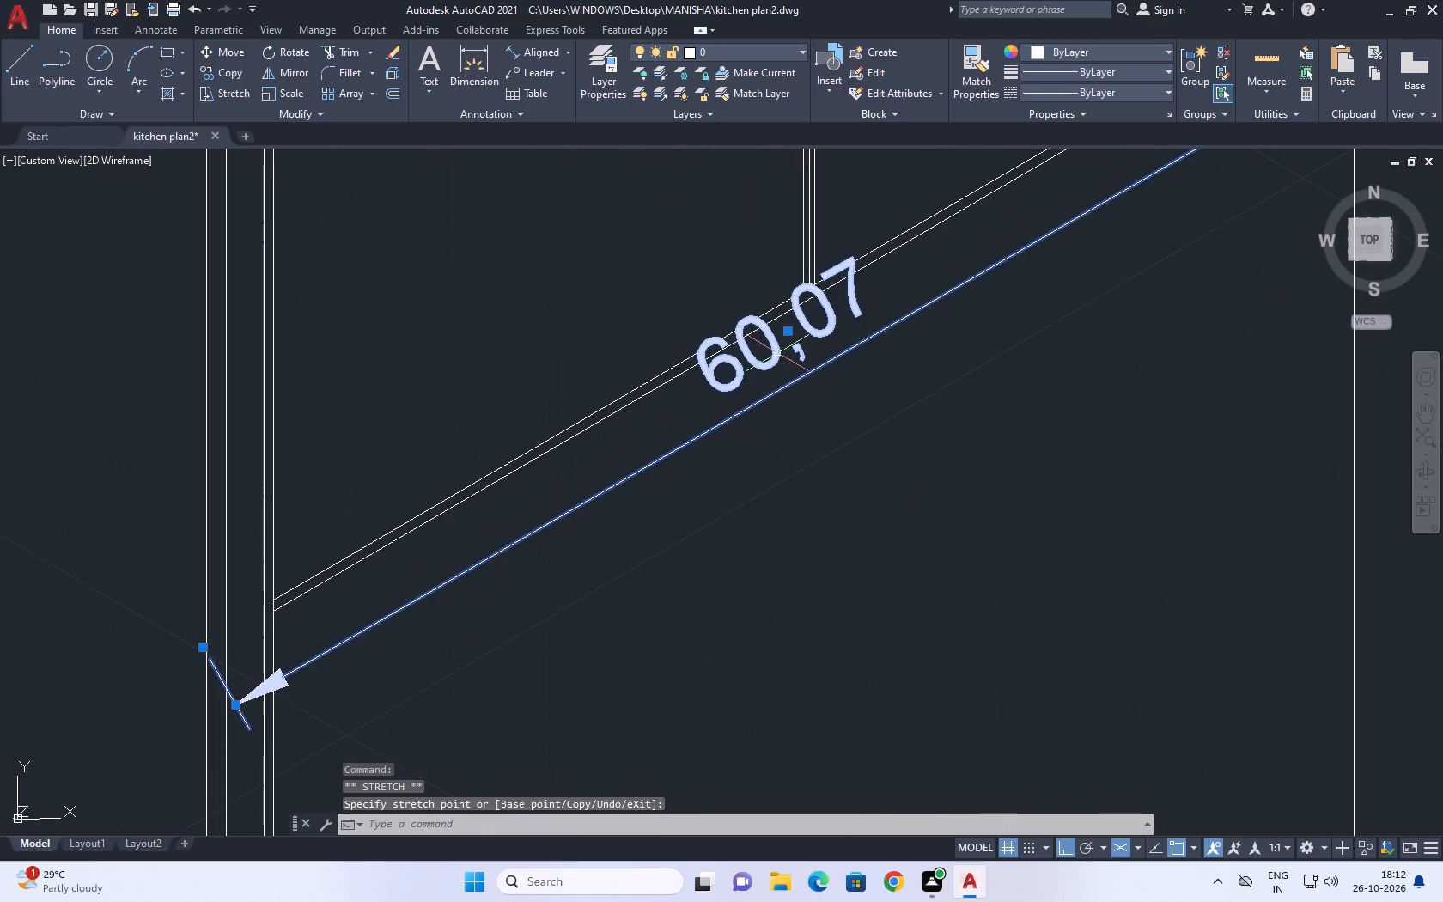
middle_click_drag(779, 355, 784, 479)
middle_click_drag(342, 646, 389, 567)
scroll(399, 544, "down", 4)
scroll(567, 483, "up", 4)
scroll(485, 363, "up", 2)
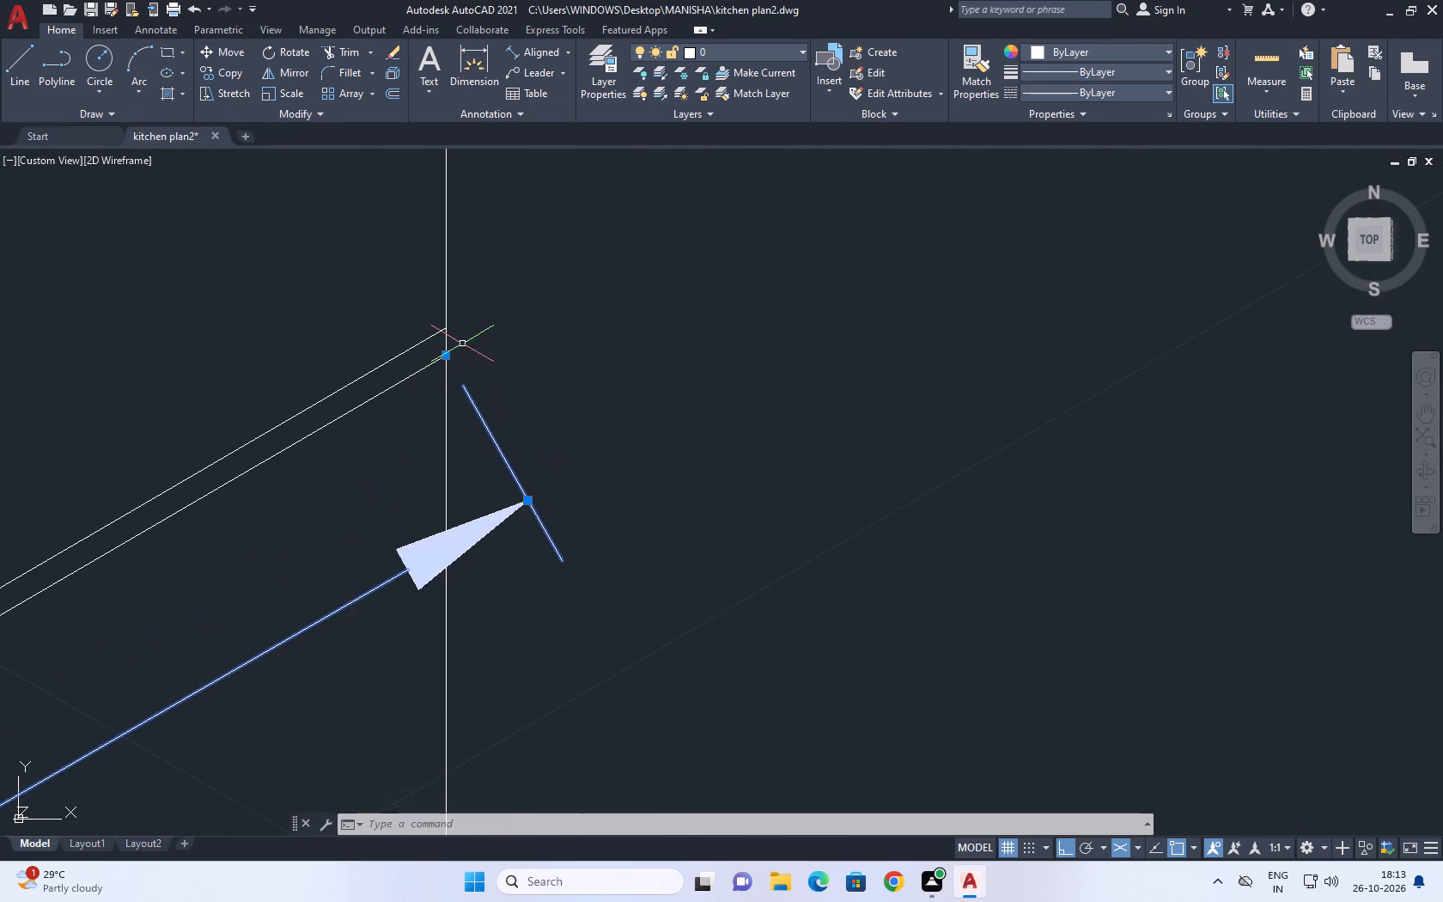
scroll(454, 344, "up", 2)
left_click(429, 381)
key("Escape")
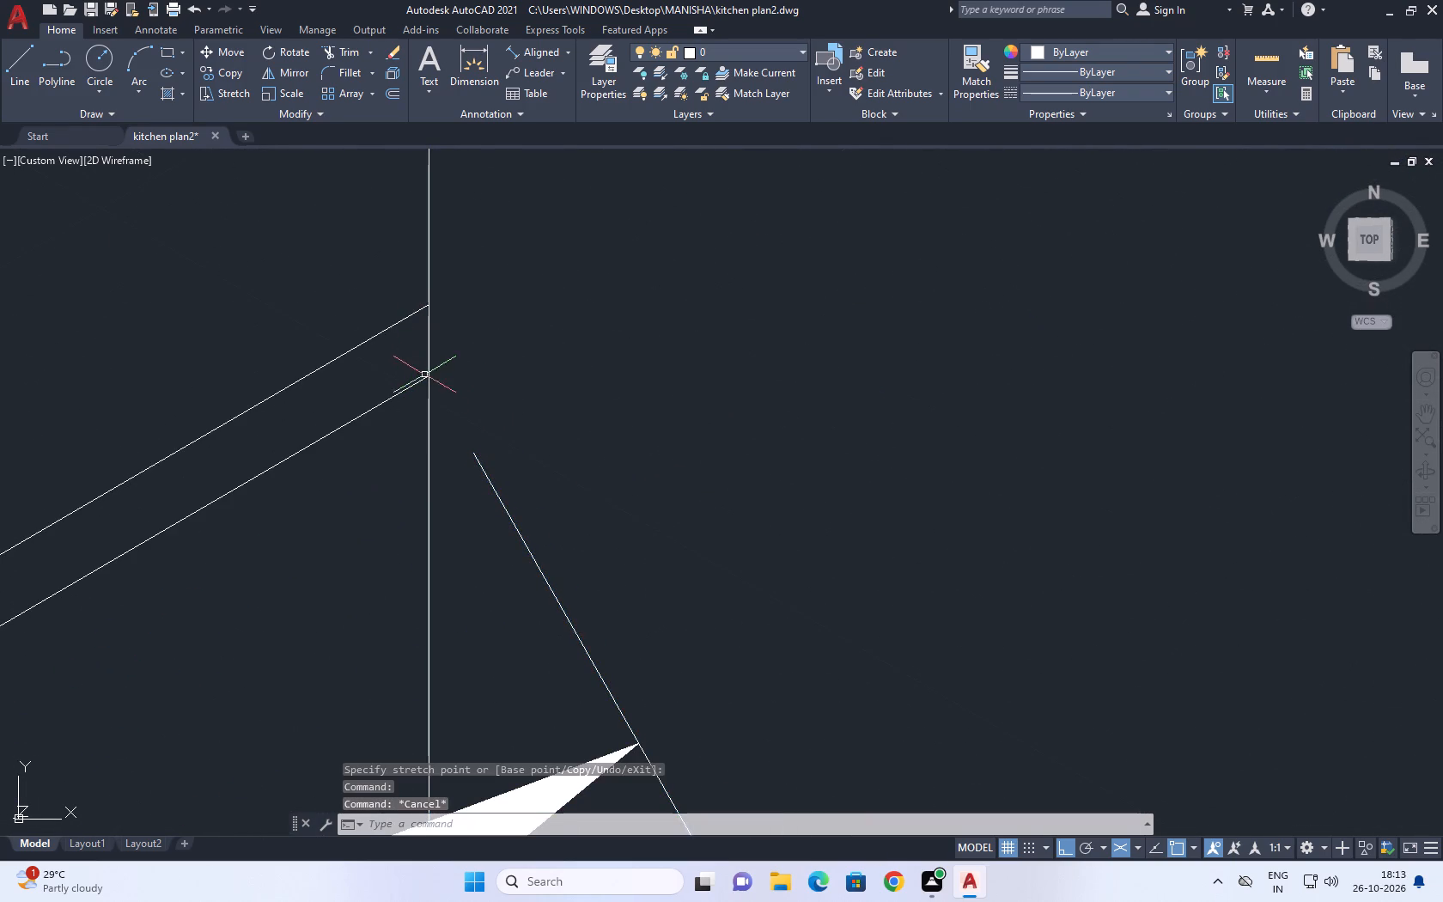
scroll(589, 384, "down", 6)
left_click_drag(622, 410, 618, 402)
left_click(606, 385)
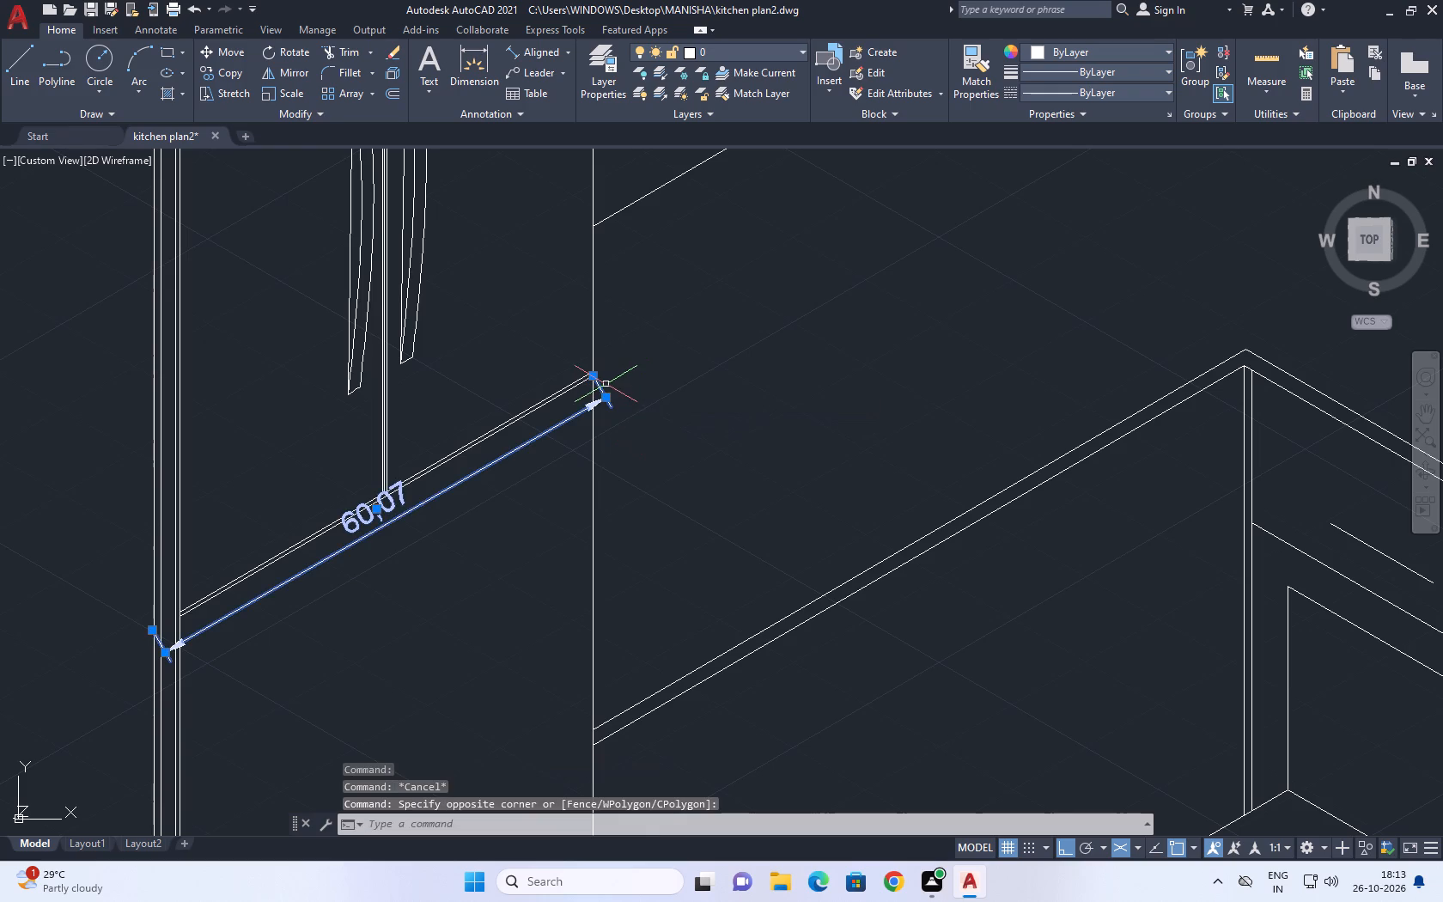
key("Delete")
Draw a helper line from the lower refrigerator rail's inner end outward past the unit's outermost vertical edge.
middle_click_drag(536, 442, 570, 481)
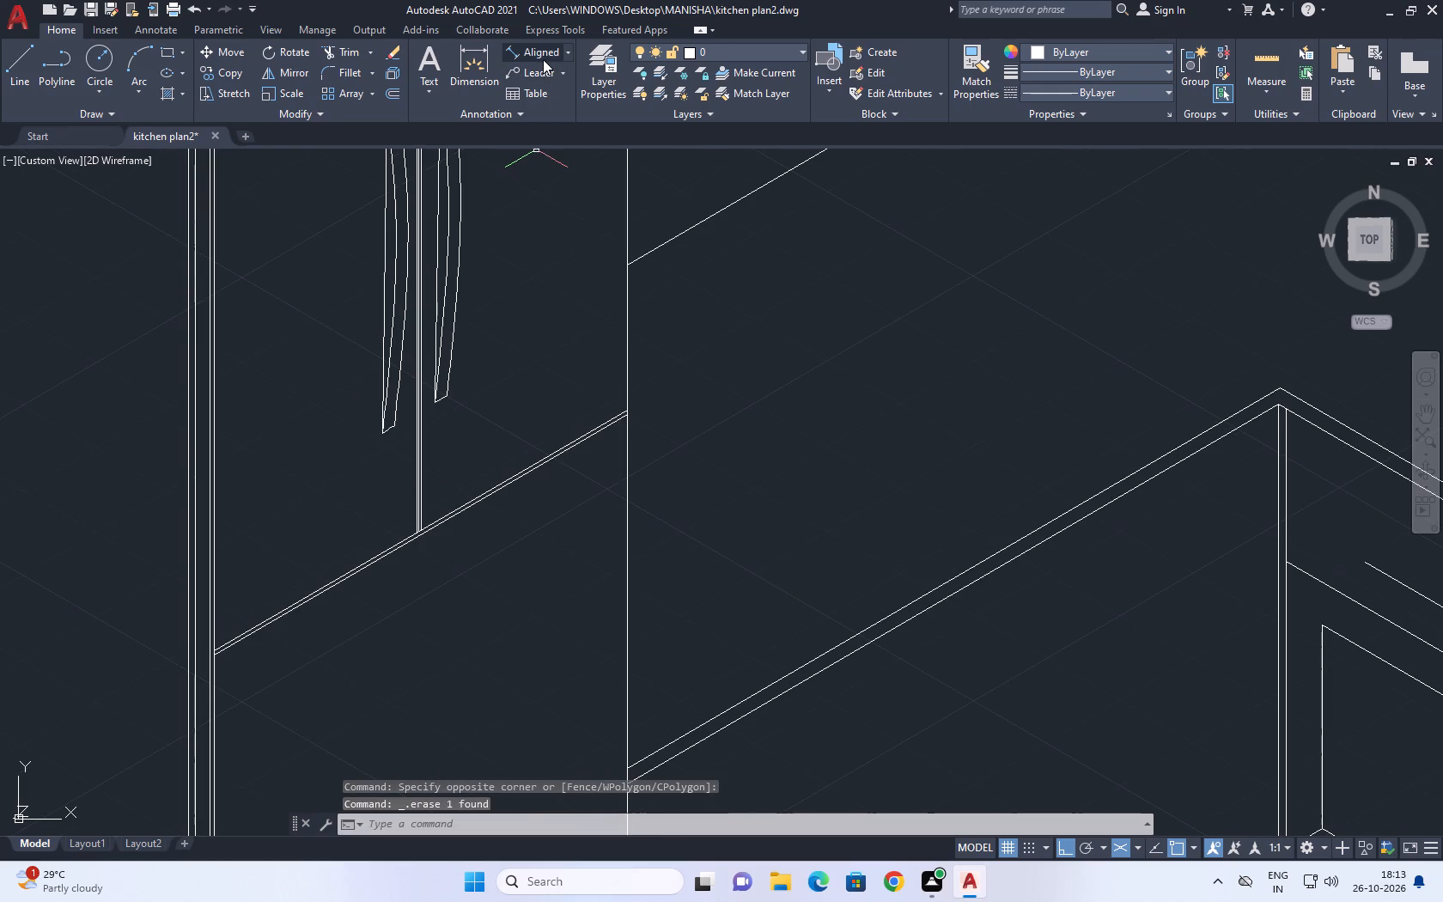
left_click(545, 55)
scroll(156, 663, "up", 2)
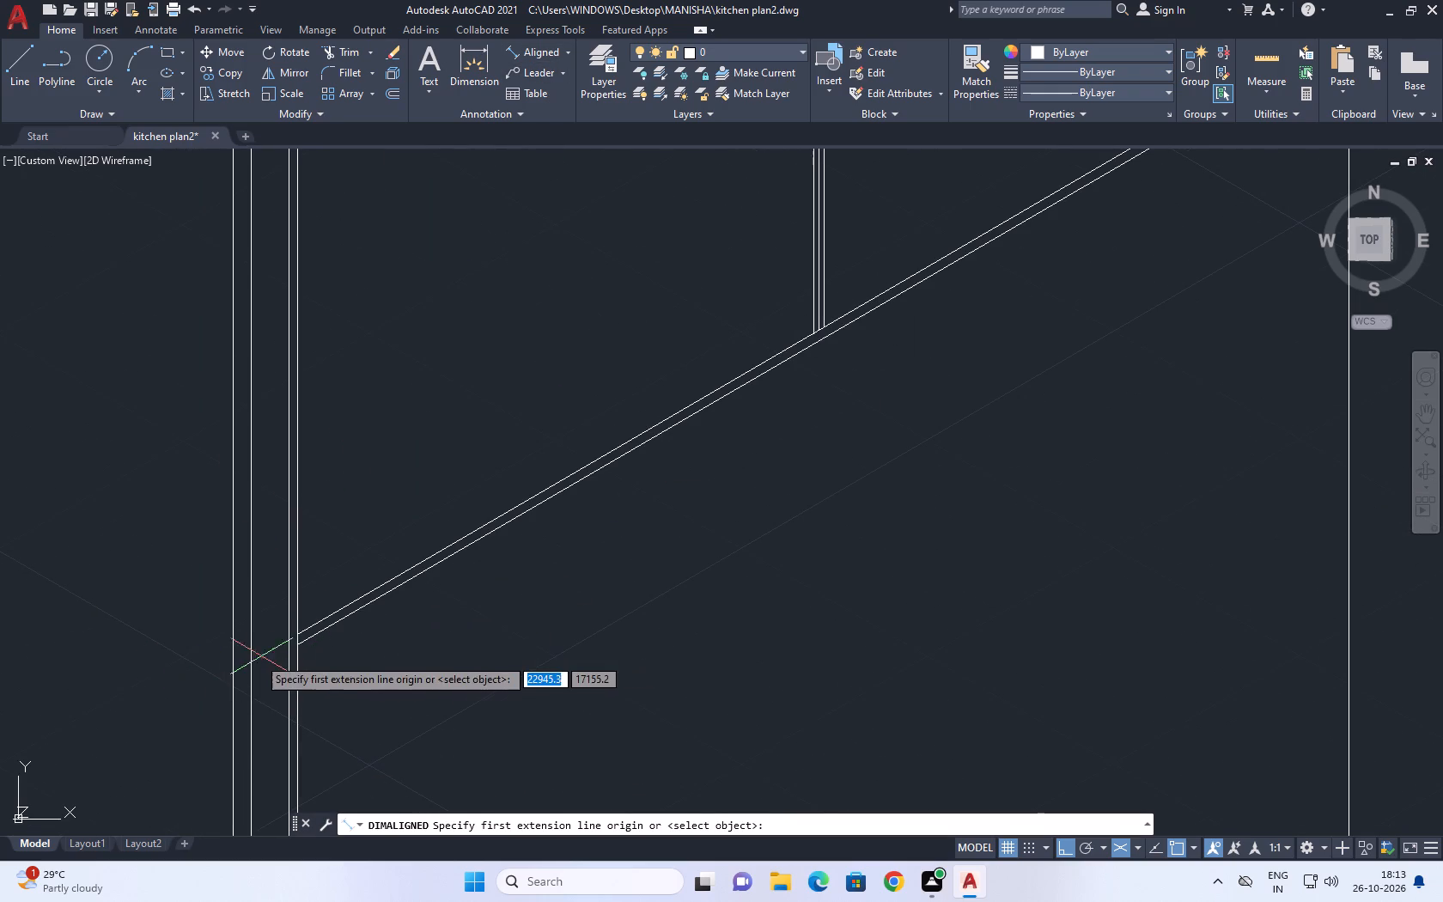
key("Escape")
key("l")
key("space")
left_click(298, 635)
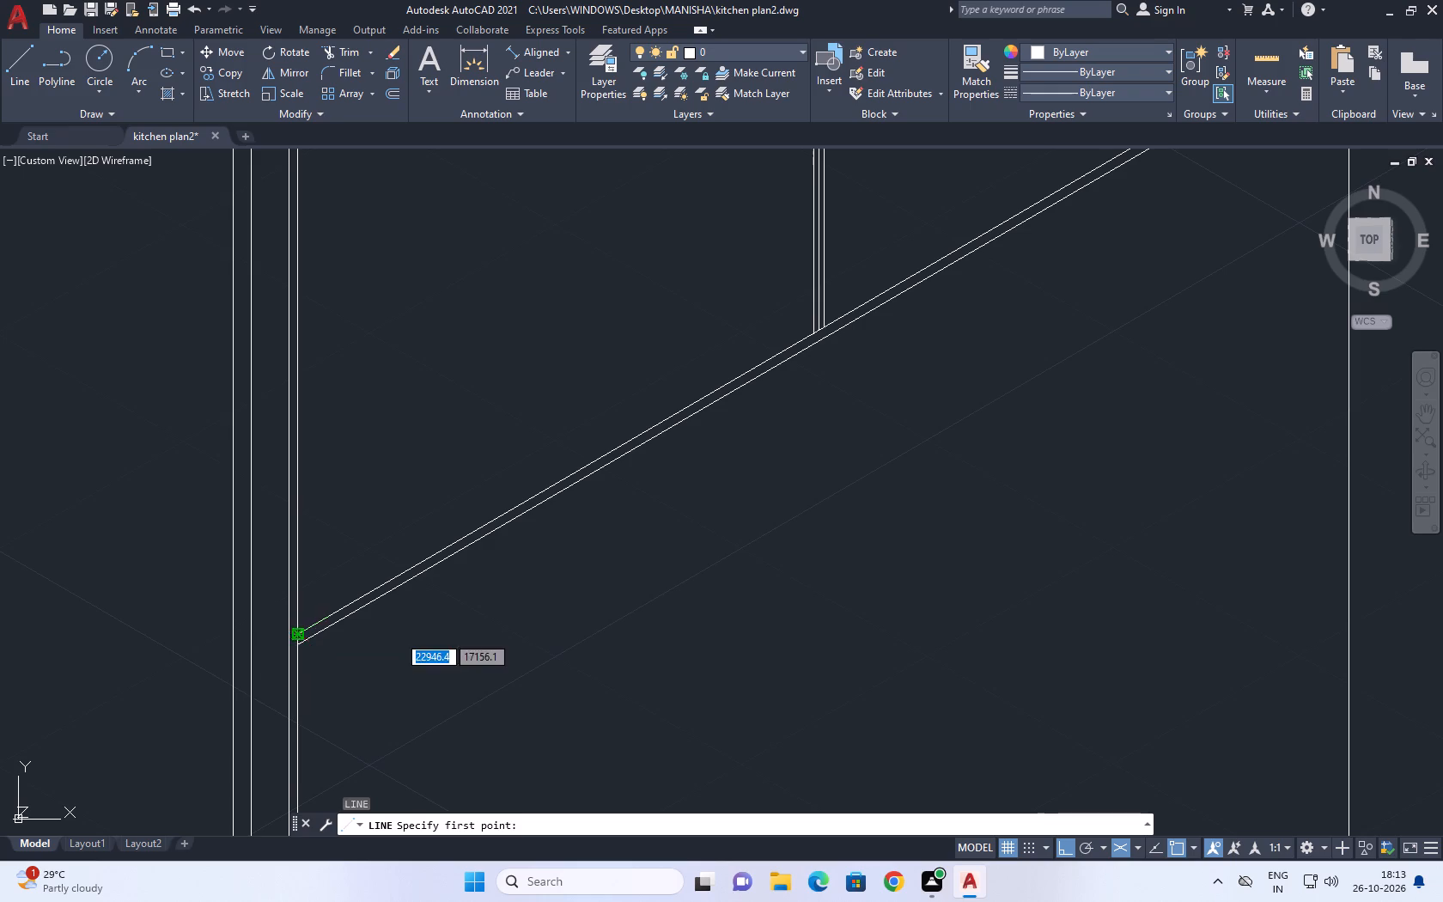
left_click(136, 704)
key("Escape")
Measure the lower refrigerator rail from the unit's outermost vertical edge to the rail's far end, using a temporary aligned dimension.
key("d")
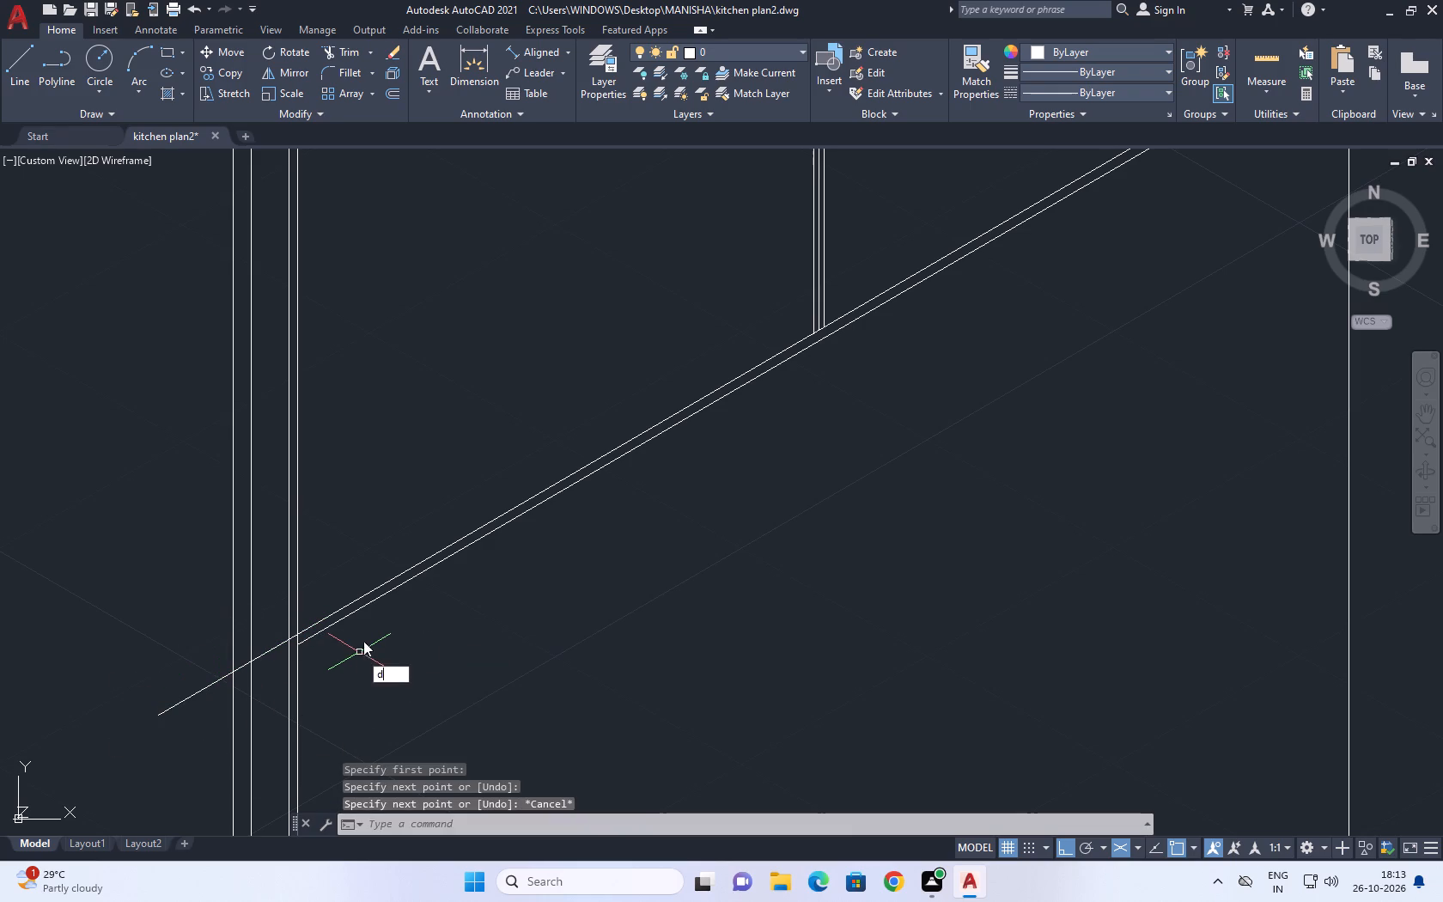
key("Escape")
left_click(550, 50)
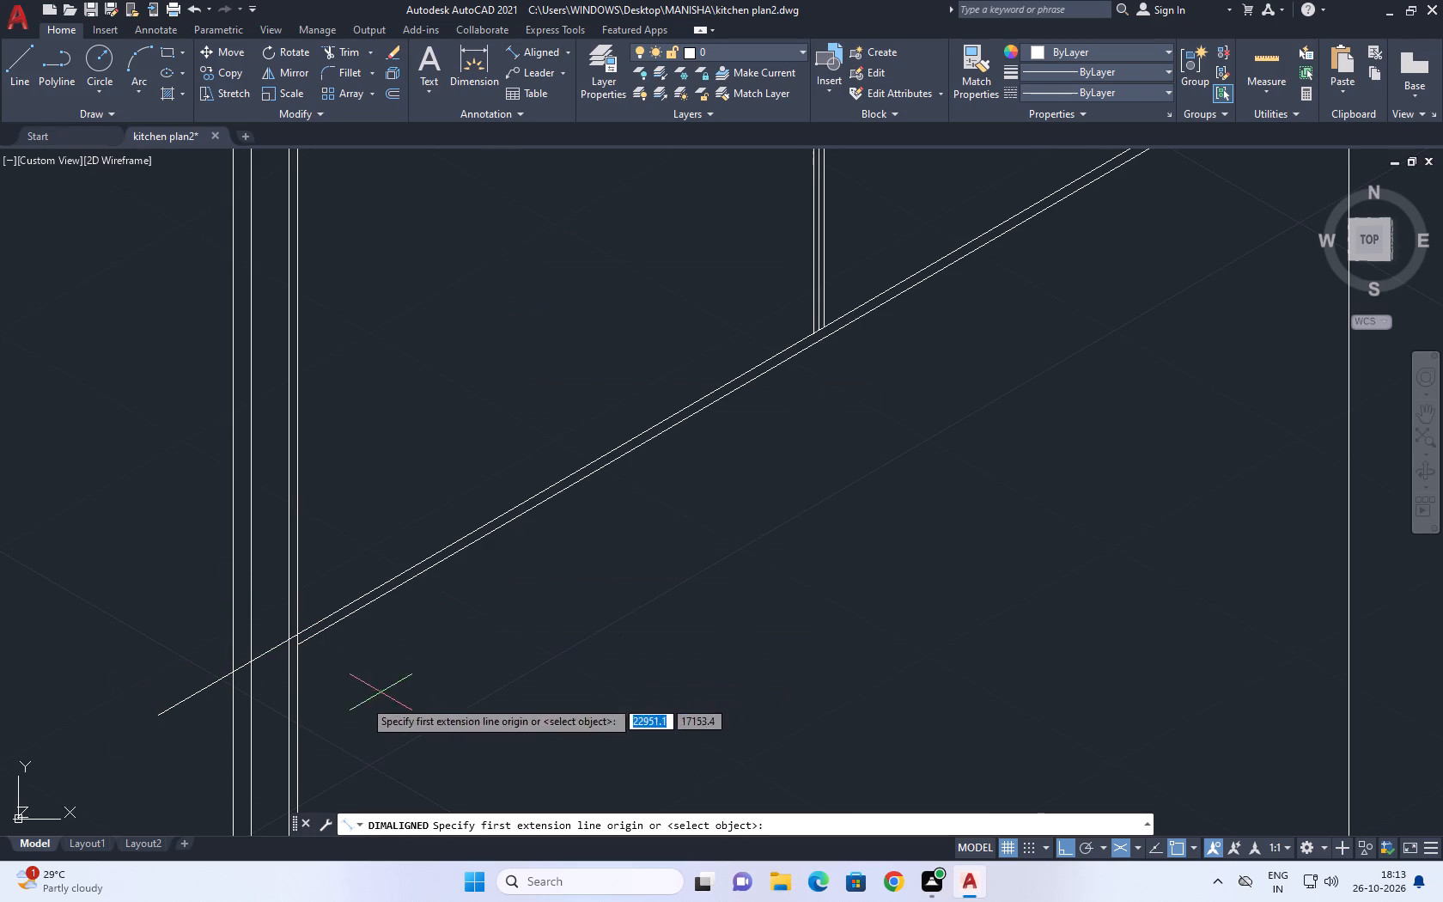
left_click(232, 671)
middle_click_drag(748, 424, 443, 656)
scroll(413, 684, "down", 2)
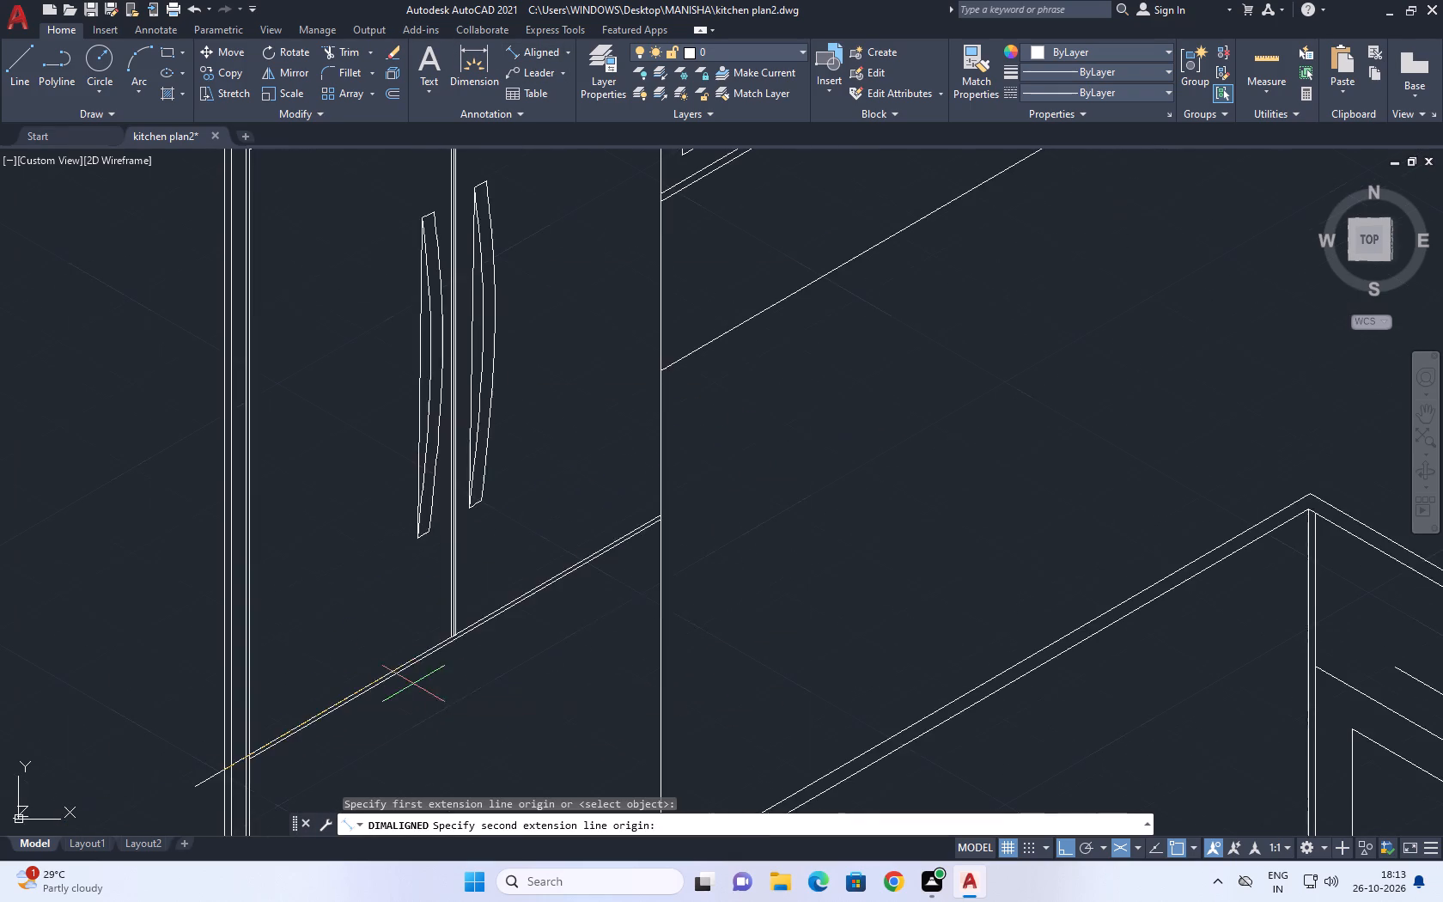
scroll(696, 527, "up", 2)
scroll(613, 513, "up", 2)
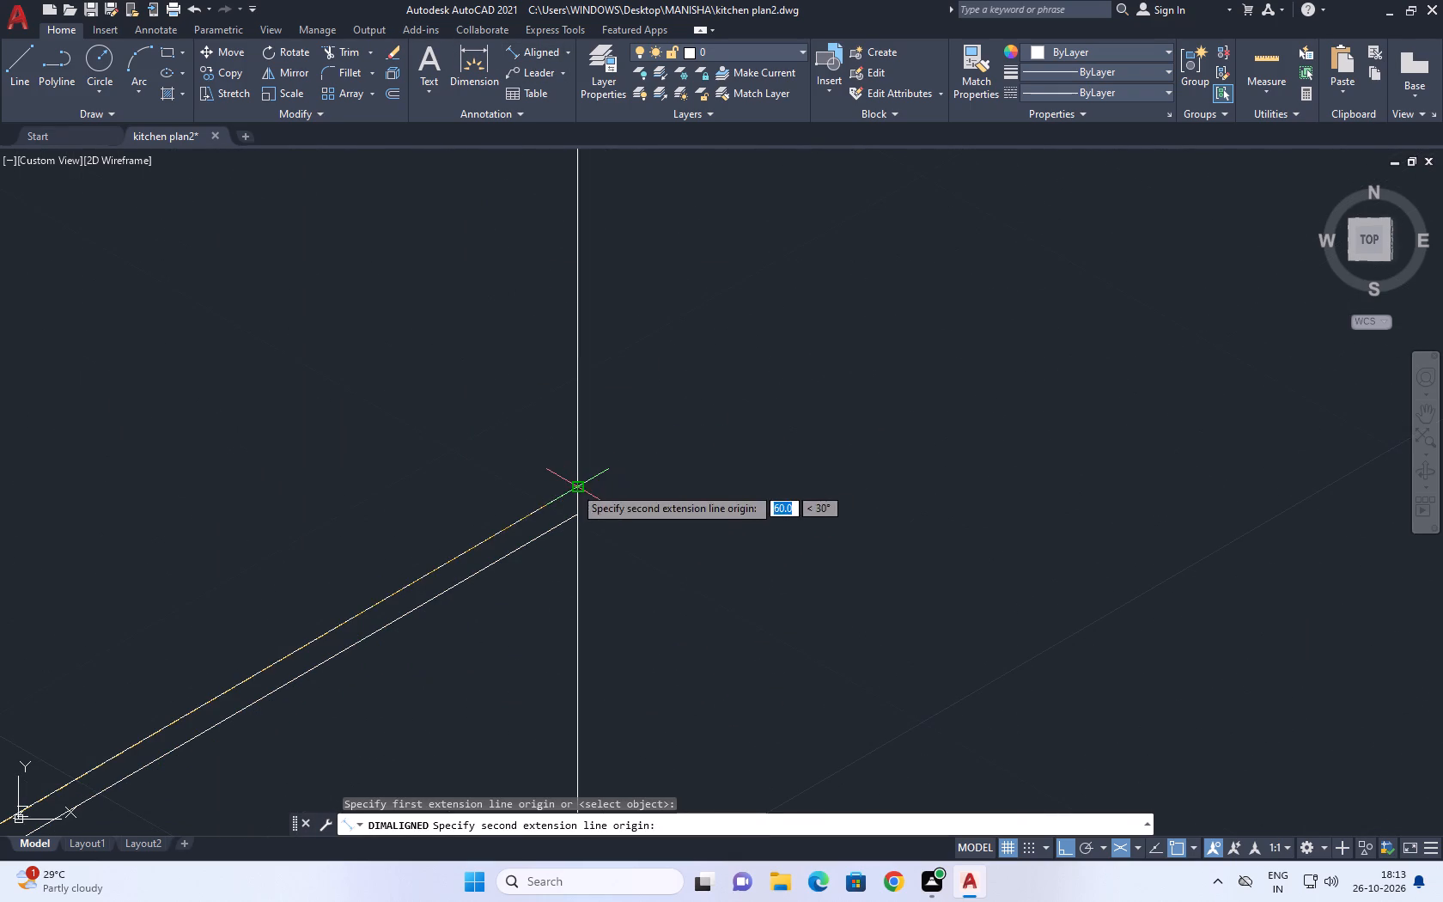
left_click(574, 488)
scroll(624, 451, "down", 4)
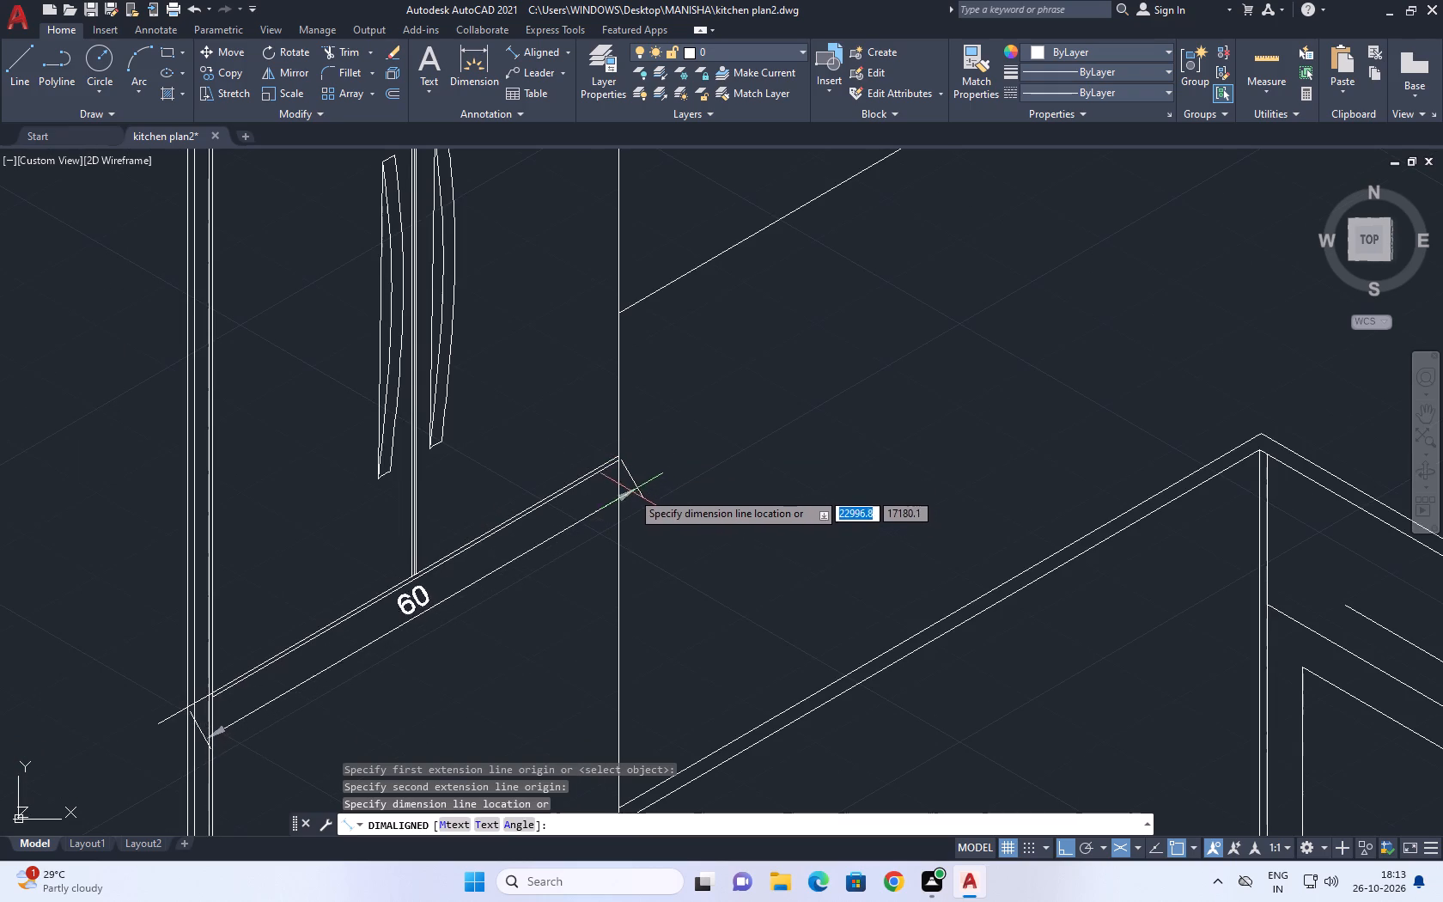
middle_click_drag(621, 491, 791, 576)
scroll(833, 561, "down", 1)
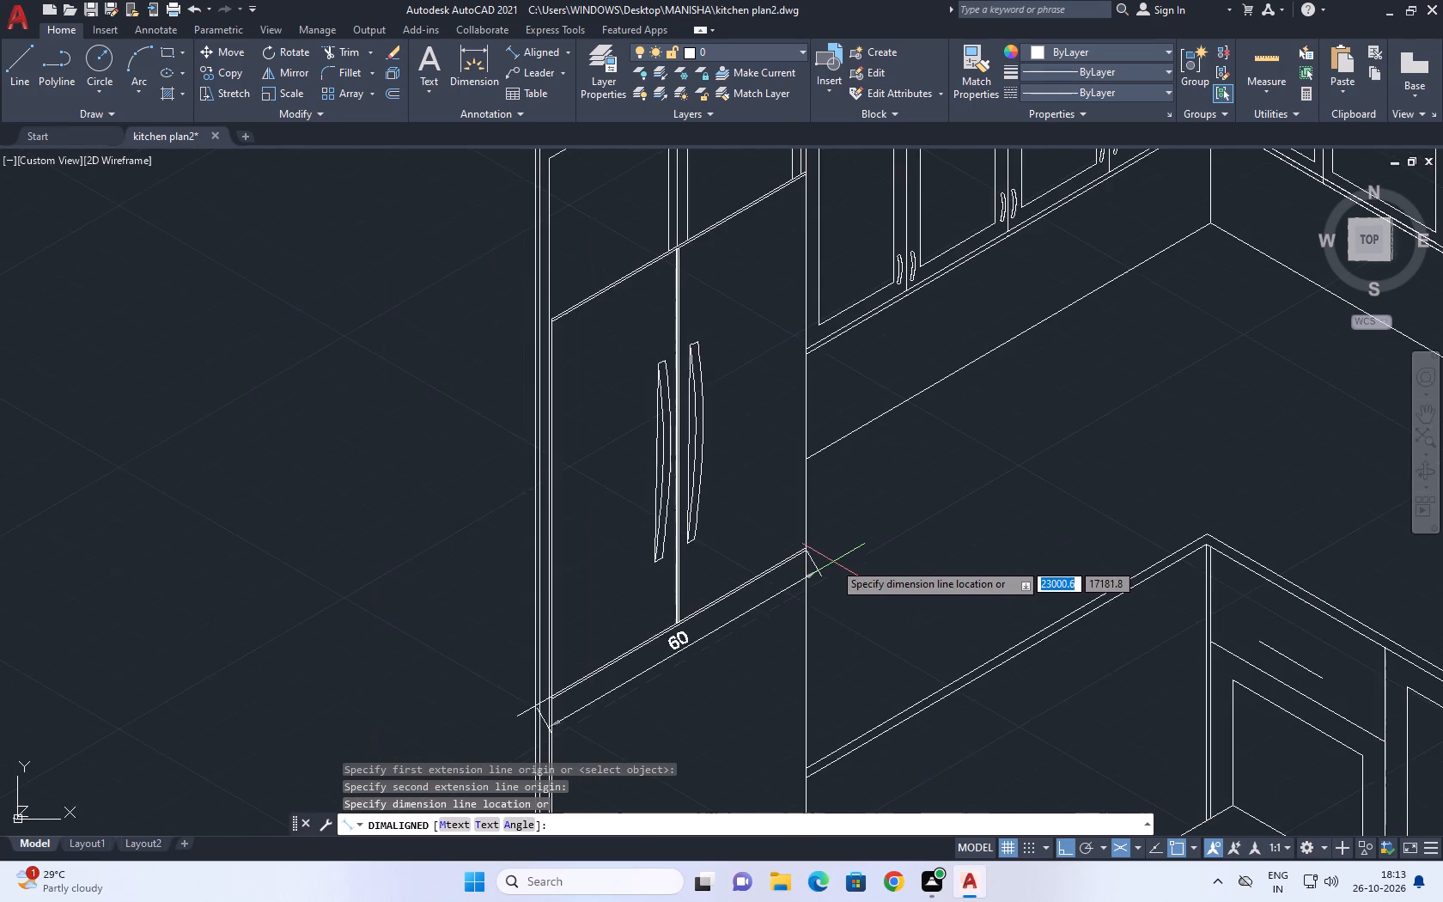
scroll(828, 580, "down", 1)
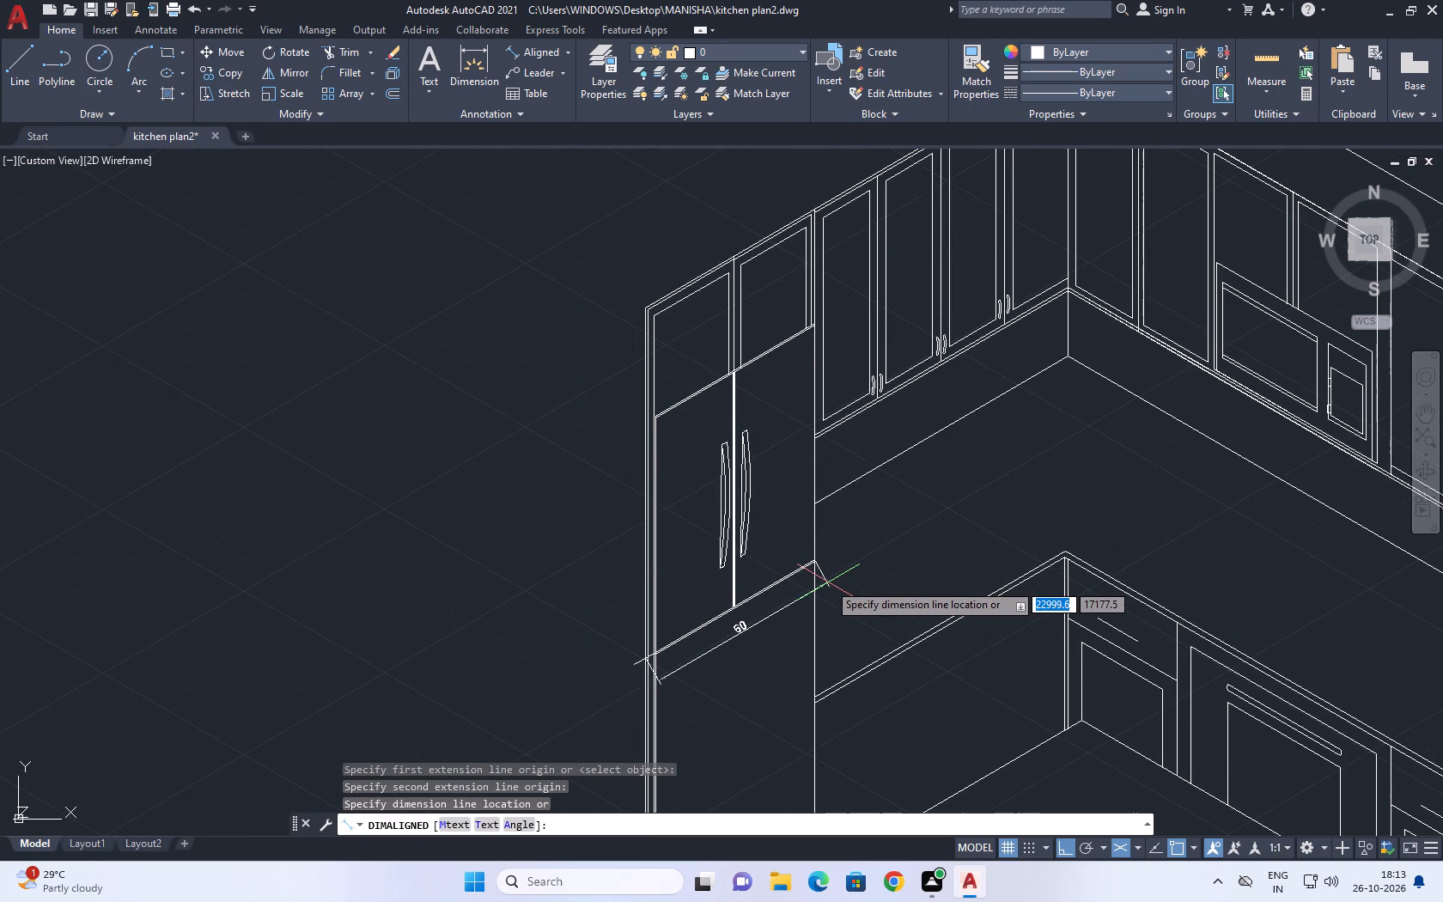
scroll(819, 299, "up", 2)
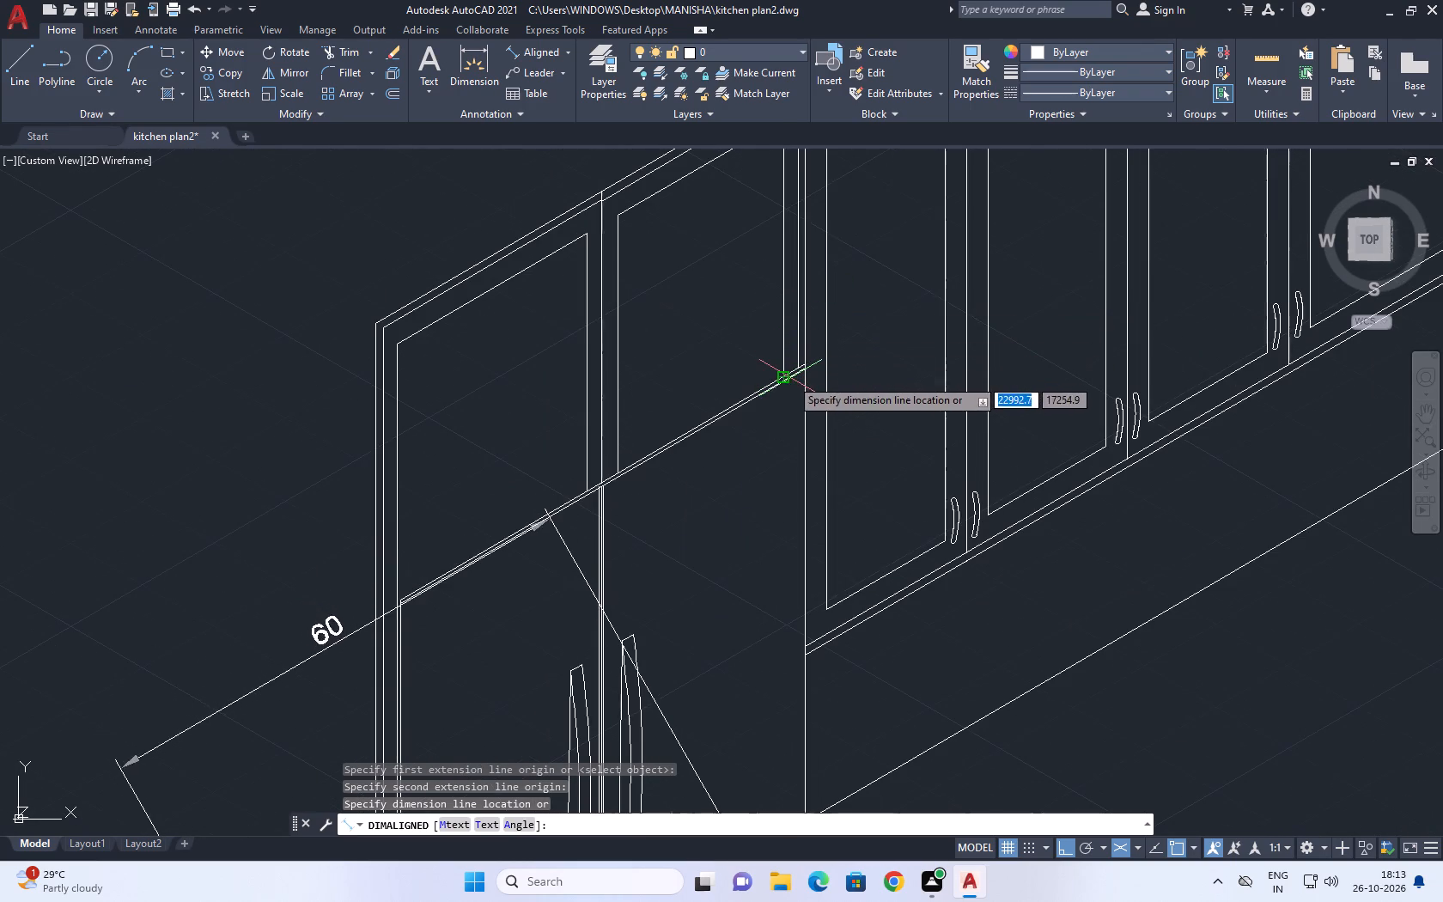
key("Escape")
Measure the upper refrigerator rail from the unit's outermost vertical edge to its far end, using a temporary aligned dimension.
middle_click_drag(793, 381, 806, 461)
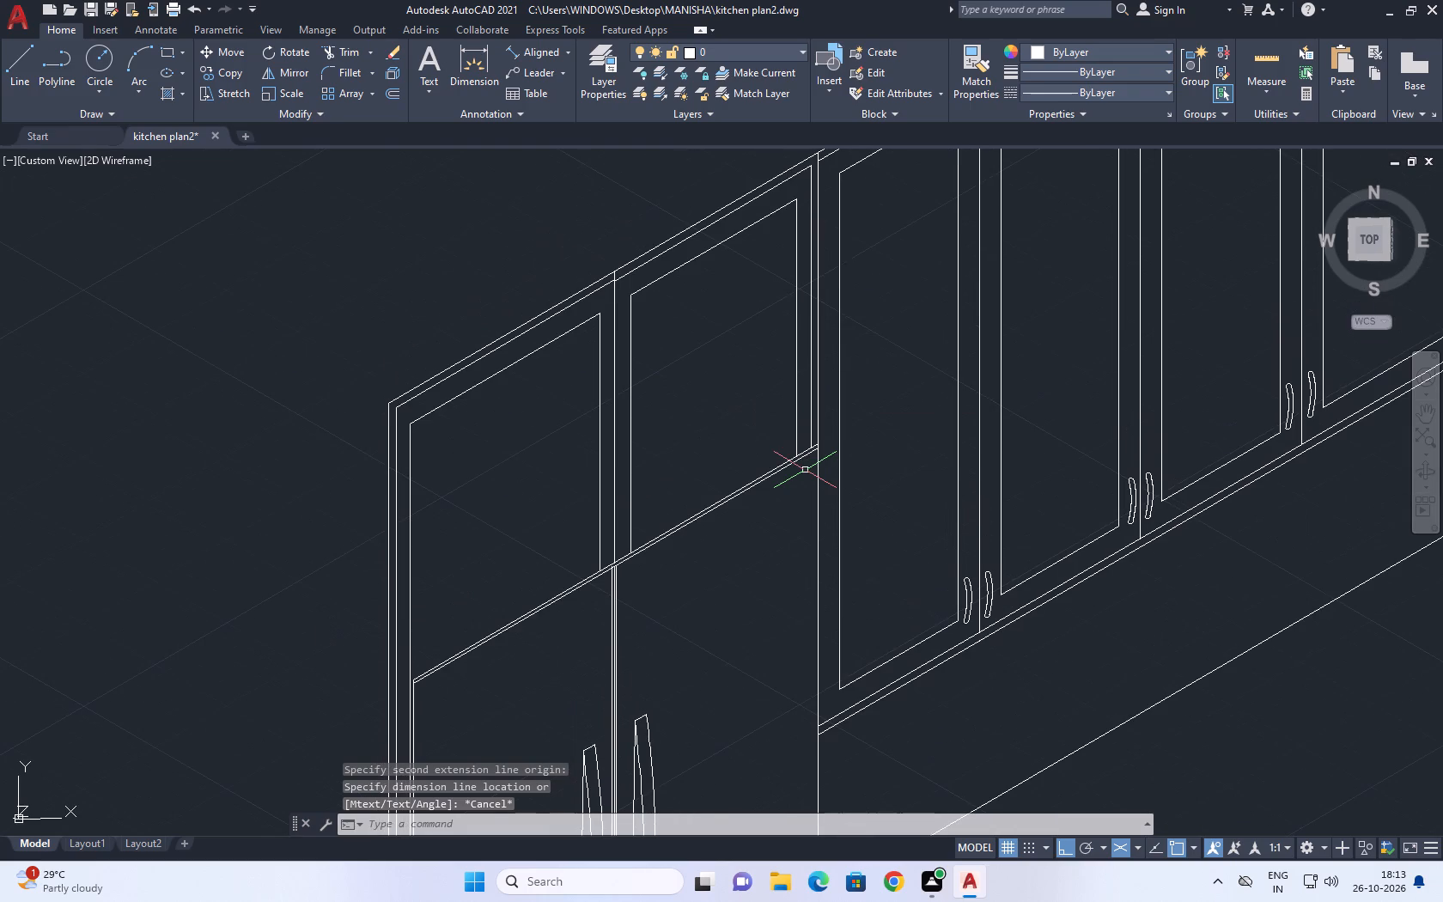
key("d")
key("Escape")
key("space")
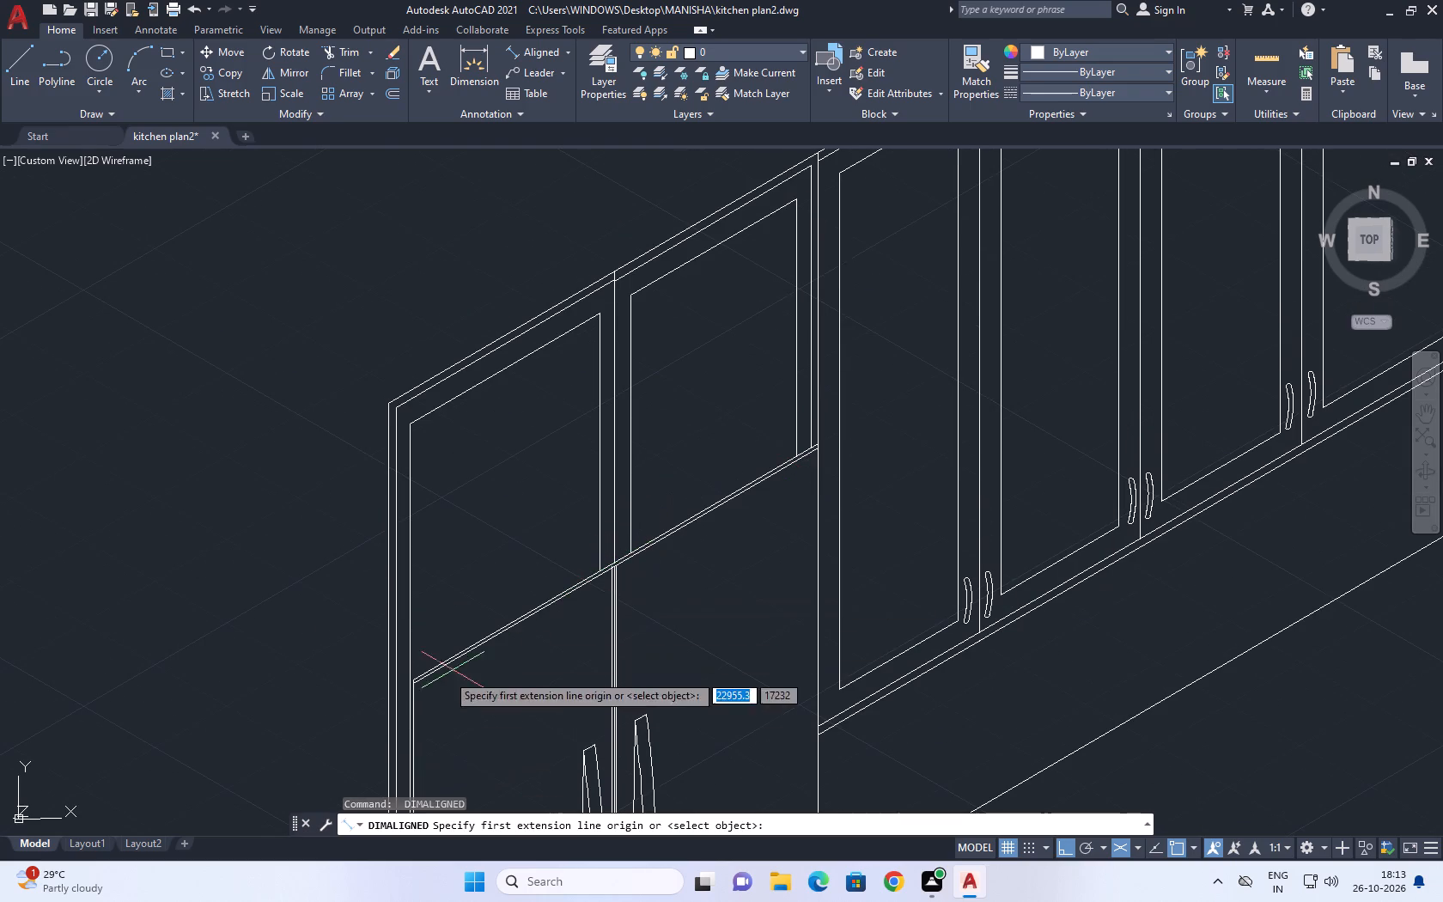
scroll(393, 685, "up", 2)
left_click(378, 711)
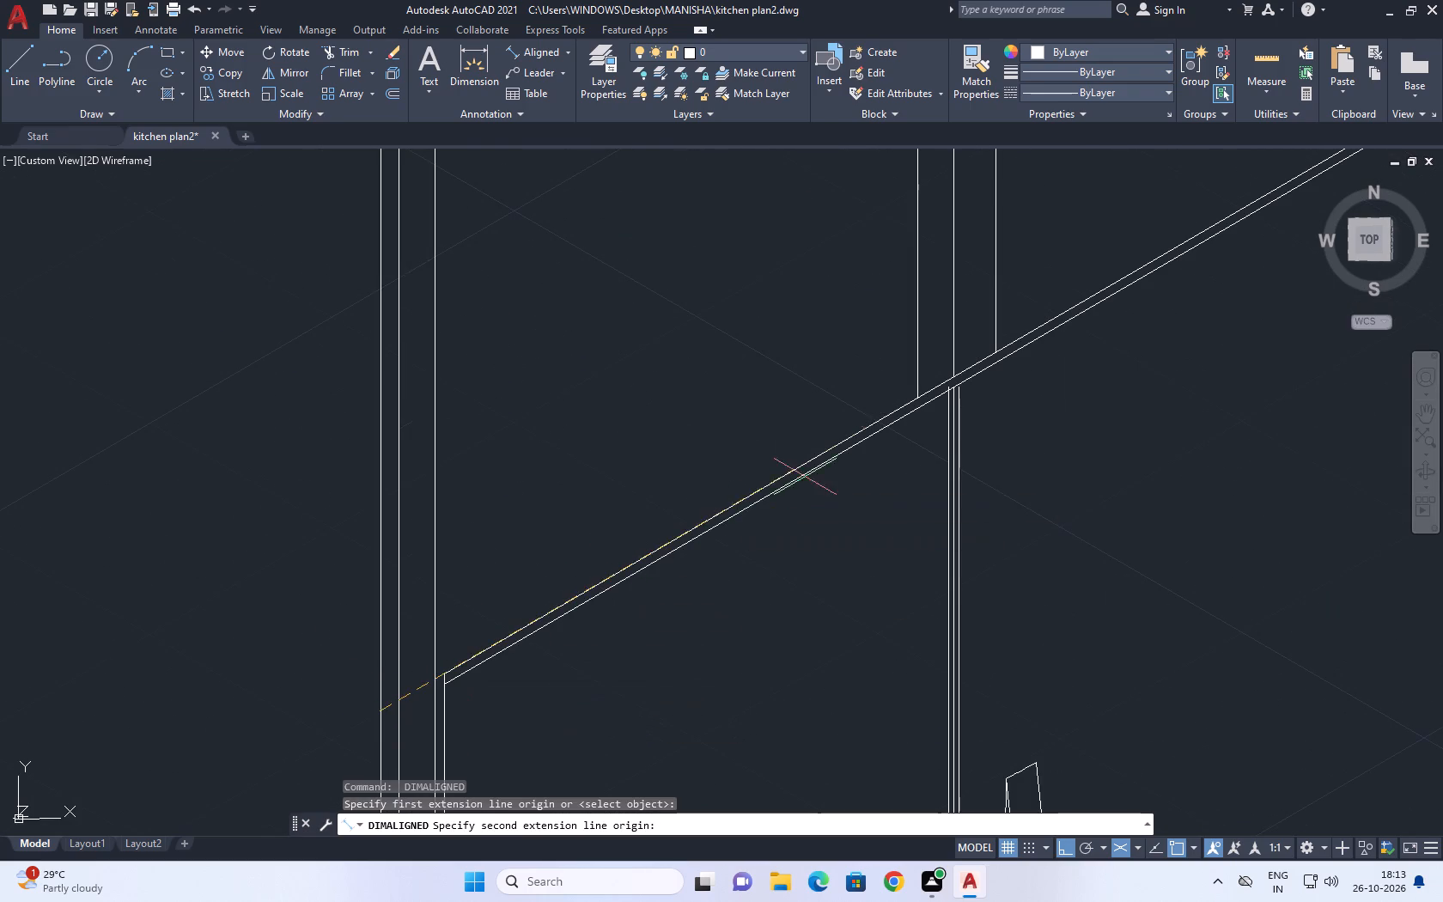
middle_click_drag(927, 403, 763, 527)
scroll(1047, 384, "down", 1)
middle_click_drag(1176, 271, 1081, 422)
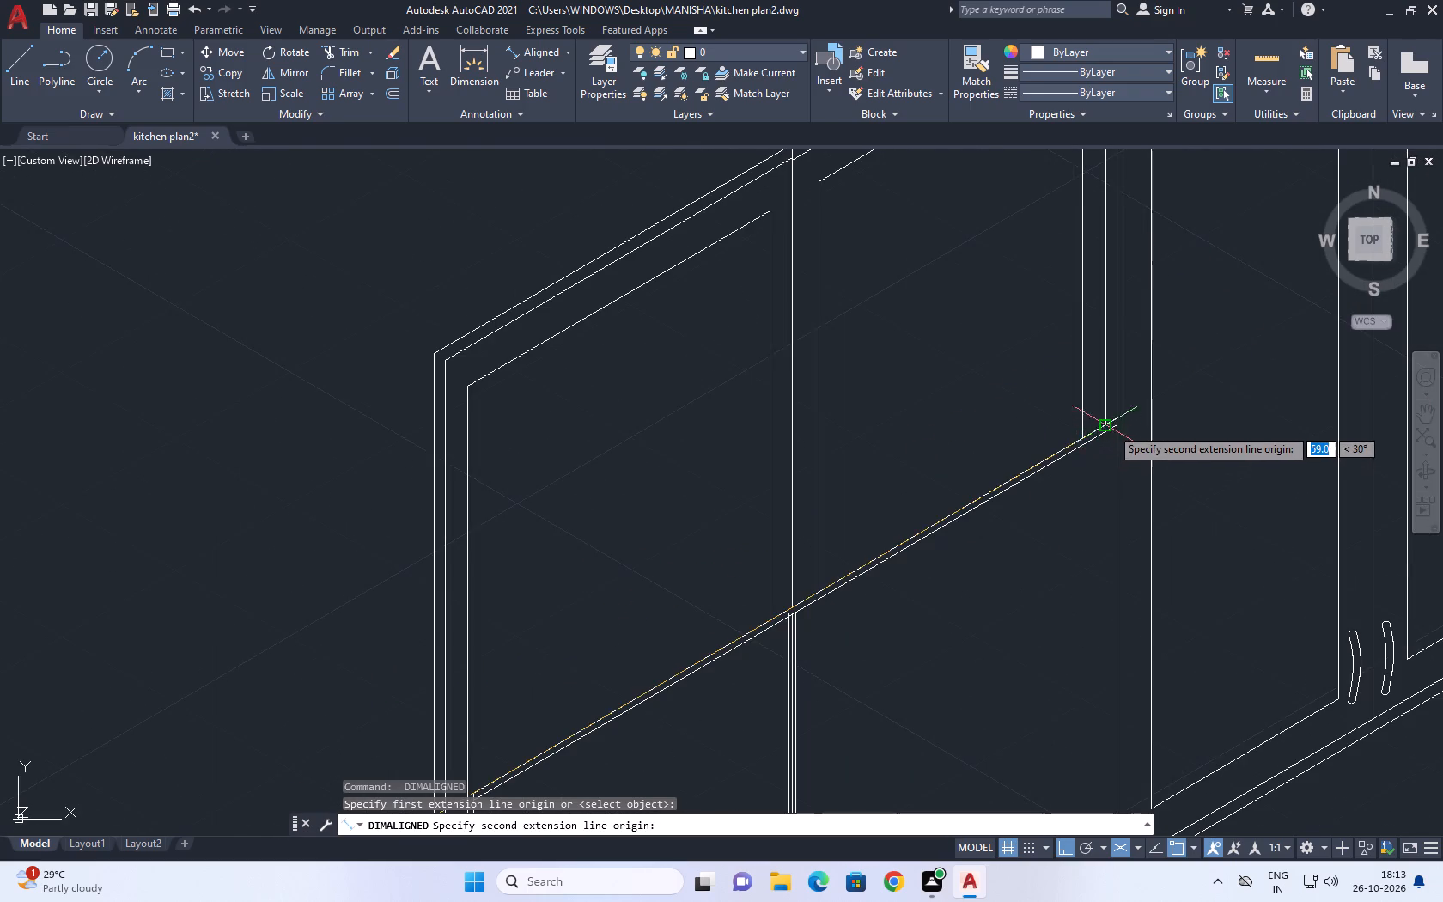
scroll(1111, 427, "down", 3)
scroll(1111, 427, "up", 4)
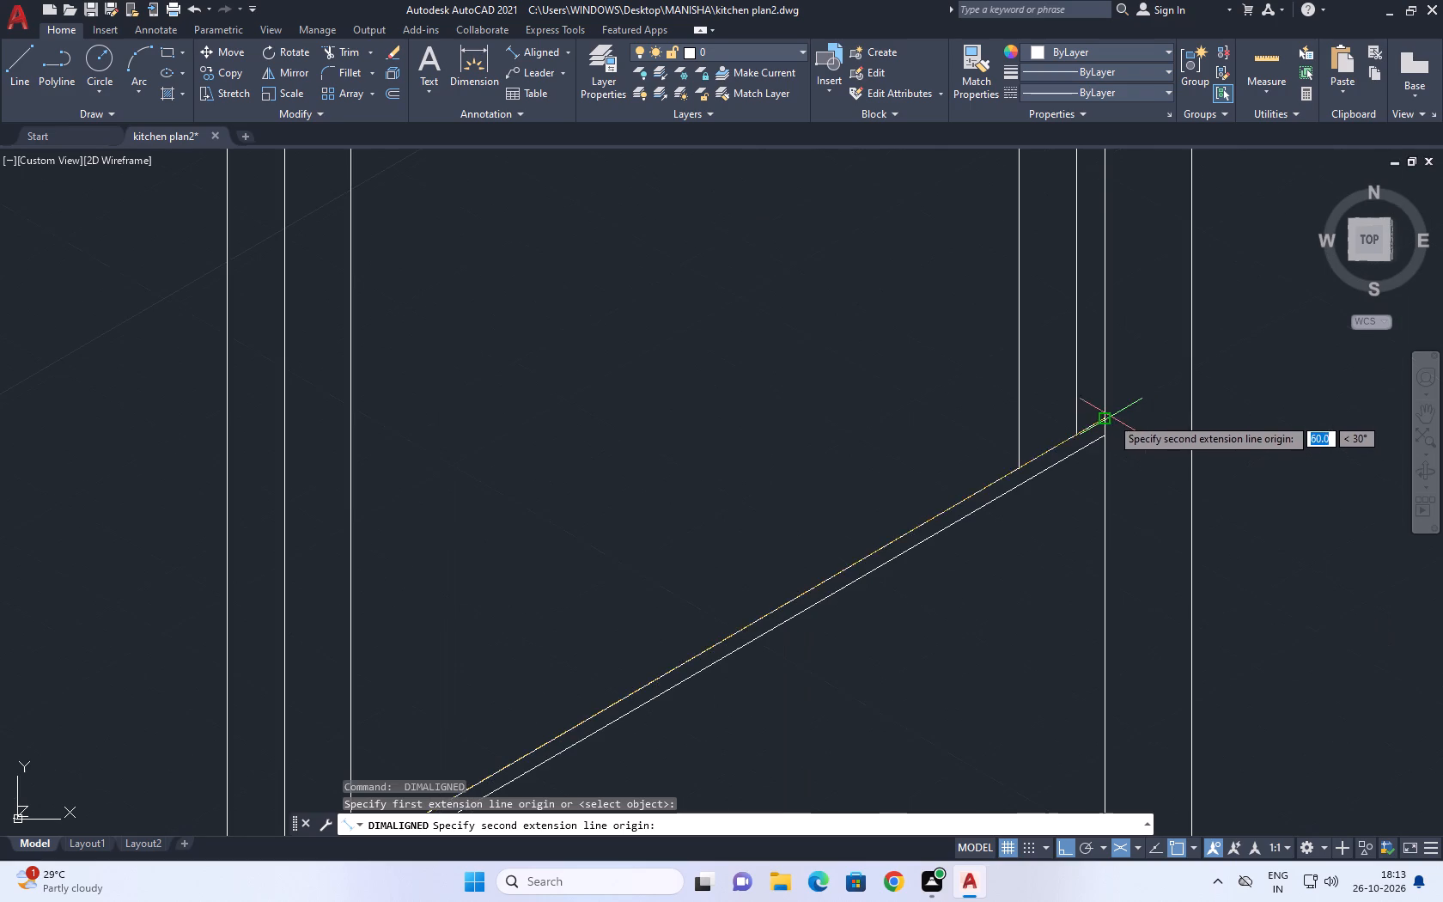
left_click(1102, 419)
scroll(1110, 405, "down", 2)
key("Escape")
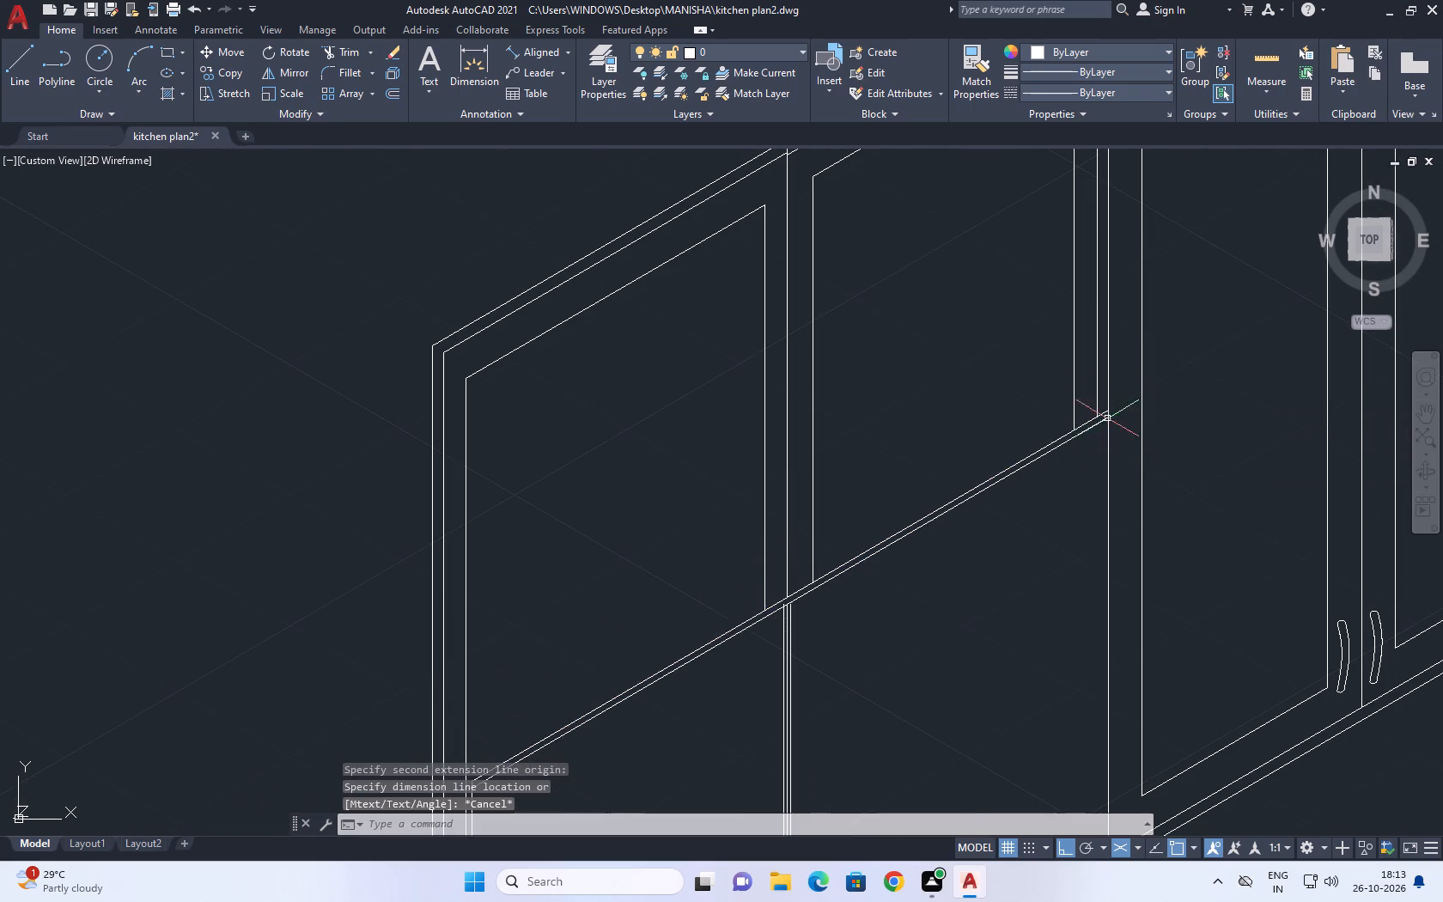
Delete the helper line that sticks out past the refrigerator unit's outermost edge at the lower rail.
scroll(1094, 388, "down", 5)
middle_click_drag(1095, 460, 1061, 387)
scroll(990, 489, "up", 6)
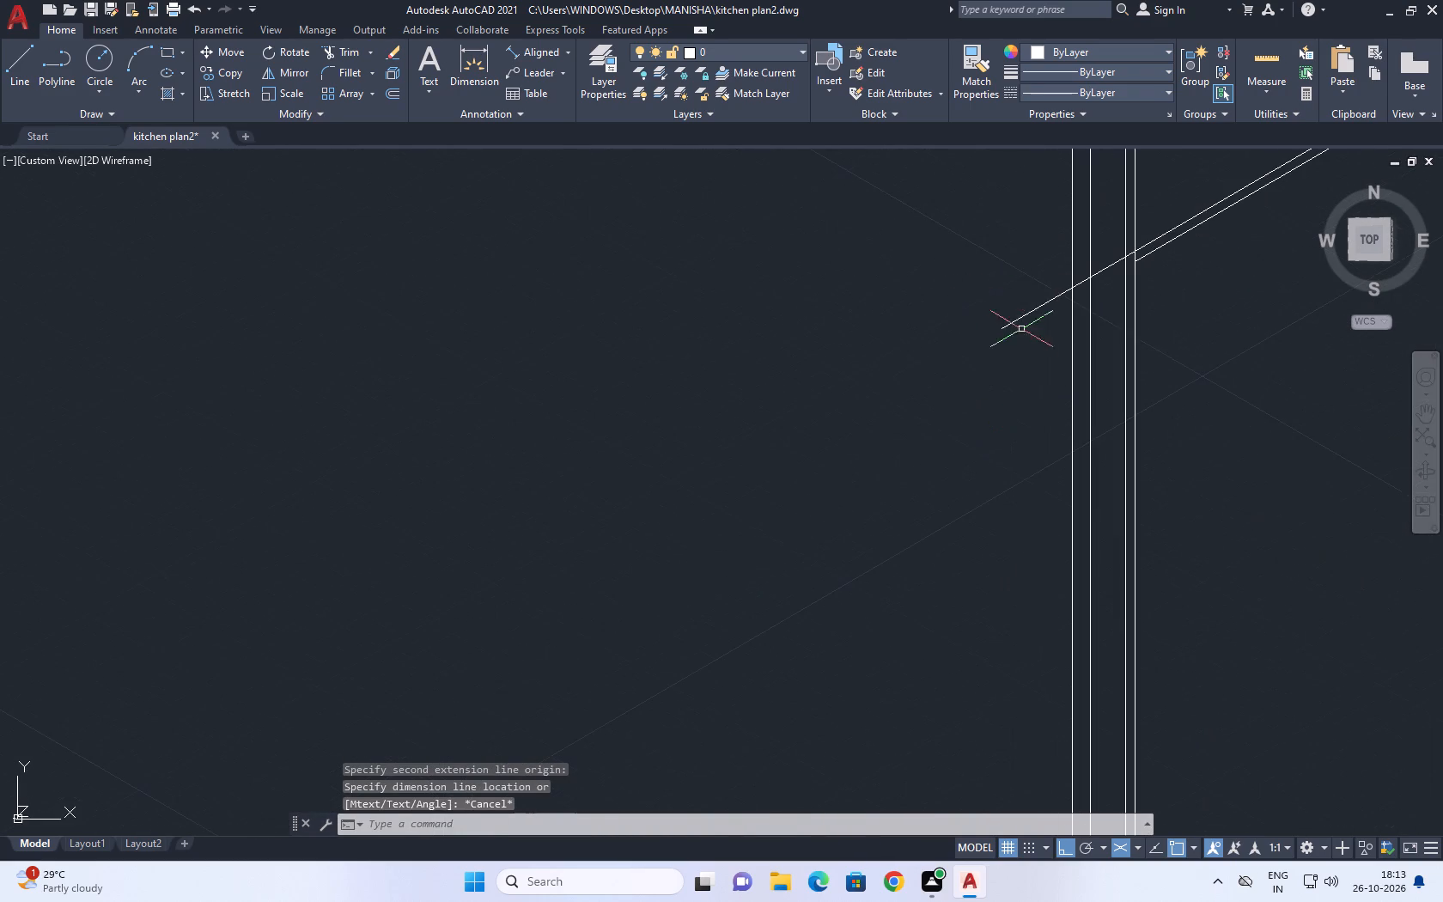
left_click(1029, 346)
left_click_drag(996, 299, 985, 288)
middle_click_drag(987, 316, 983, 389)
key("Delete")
Look over the whole isometric kitchen drawing with its cabinets, island and stools.
scroll(980, 395, "down", 5)
middle_click_drag(1035, 397, 827, 387)
scroll(823, 390, "down", 3)
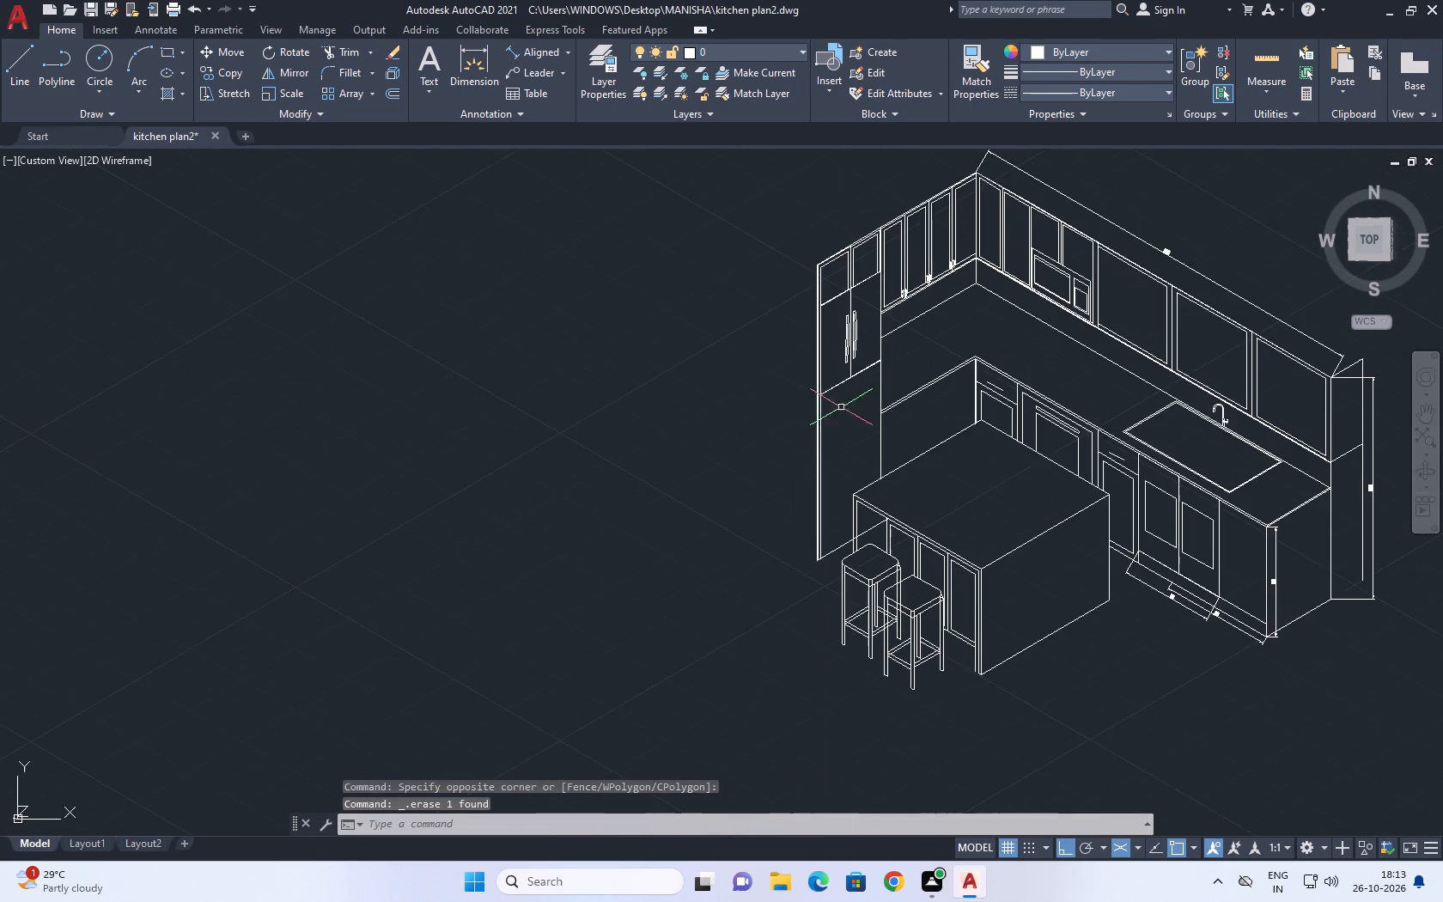
middle_click_drag(1026, 470, 976, 445)
scroll(970, 446, "down", 5)
middle_click_drag(999, 434, 803, 405)
scroll(711, 413, "down", 1)
scroll(792, 427, "up", 2)
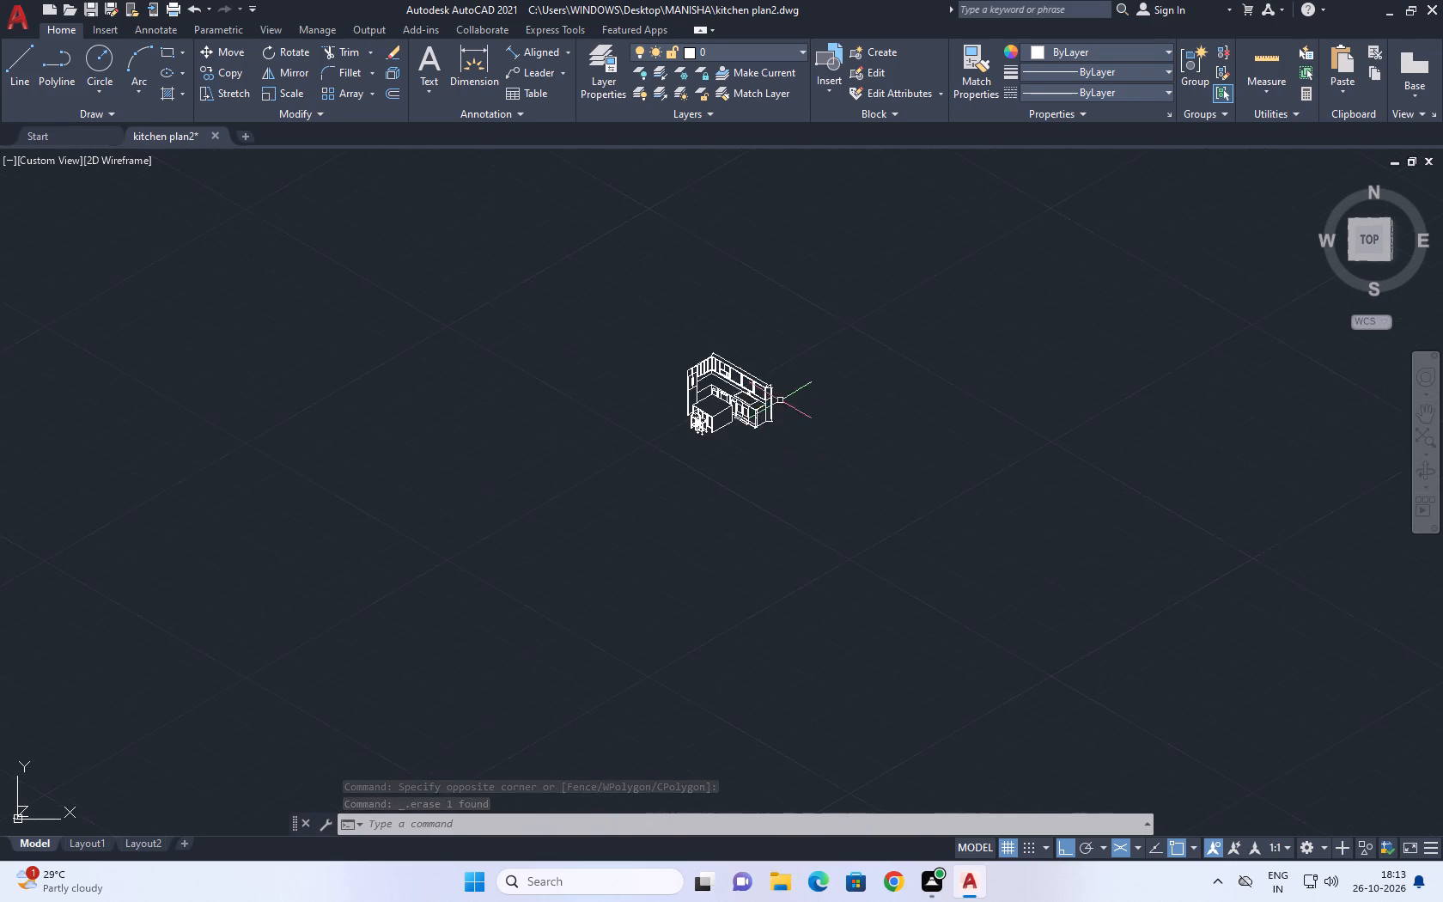
scroll(735, 414, "up", 3)
middle_click_drag(796, 412, 591, 456)
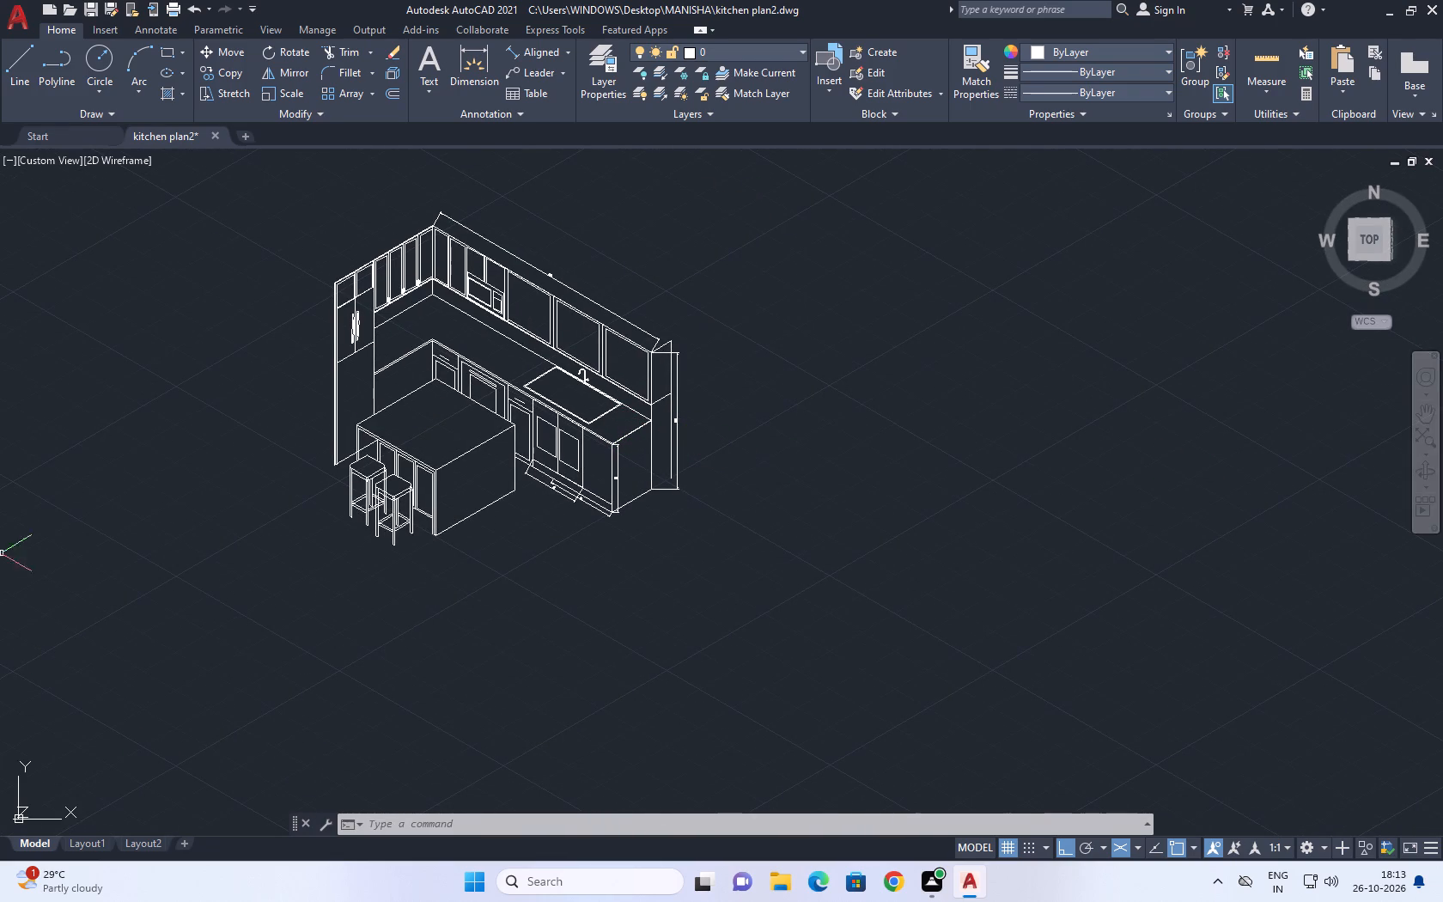
Save the drawing as kitchen plan2 in the AutoCAD 2018 Drawing format, replacing the existing file.
left_click(20, 0)
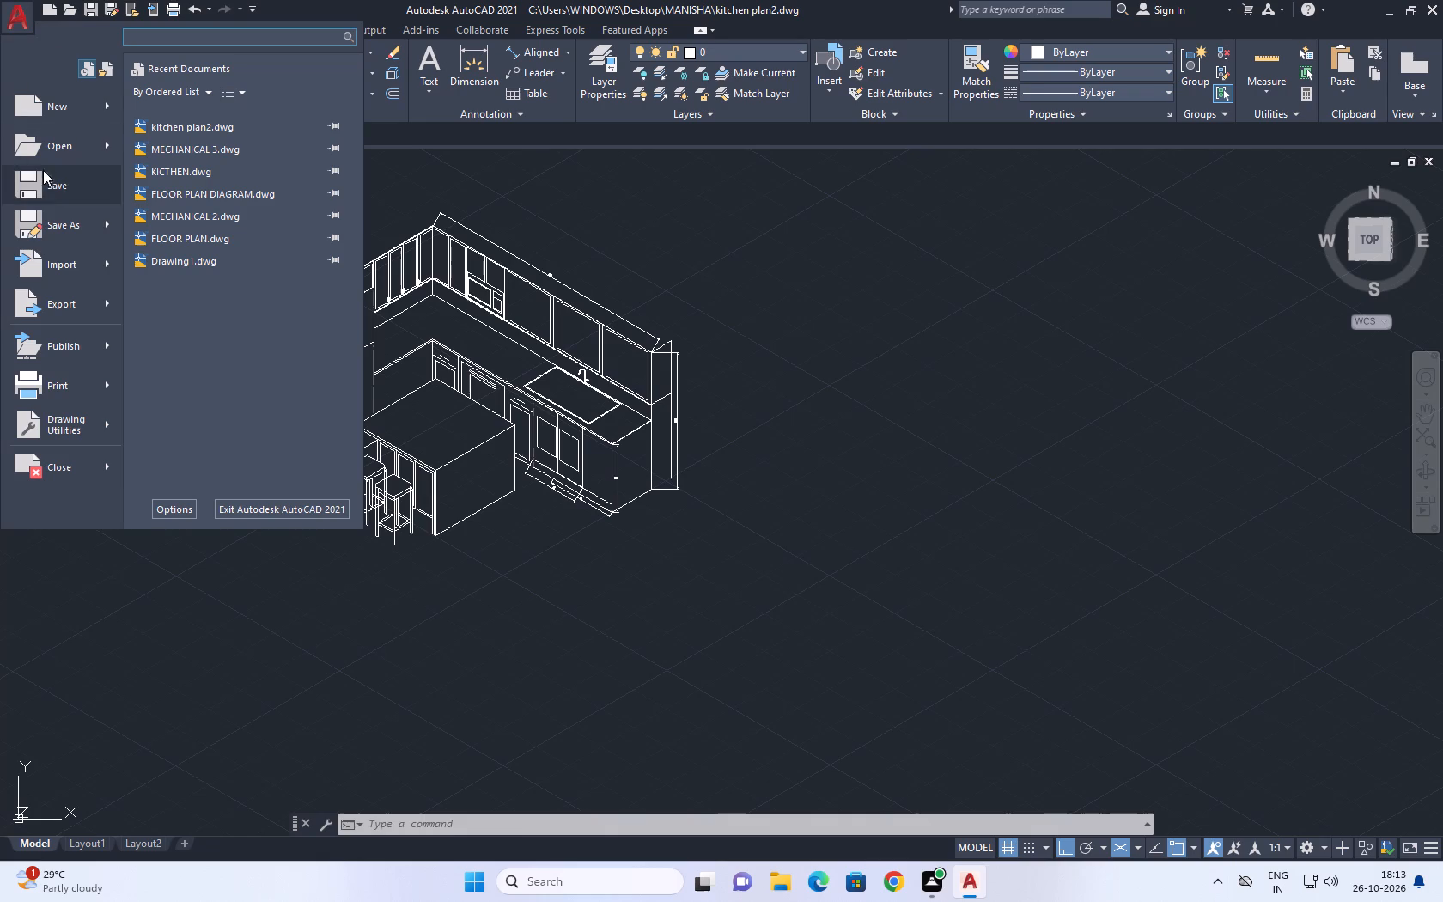
left_click(52, 223)
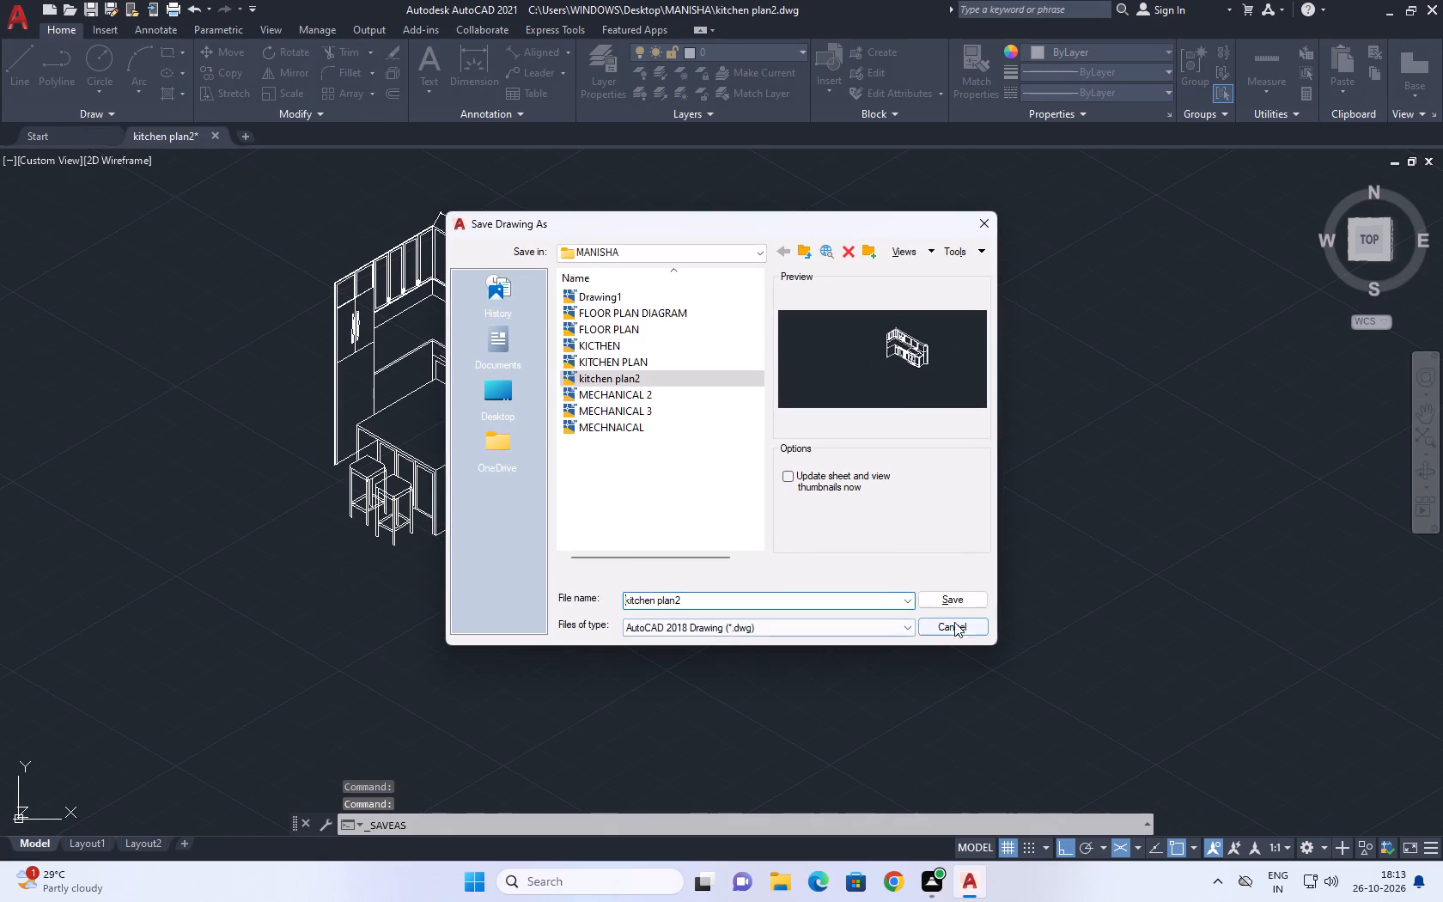
left_click(963, 594)
left_click(697, 474)
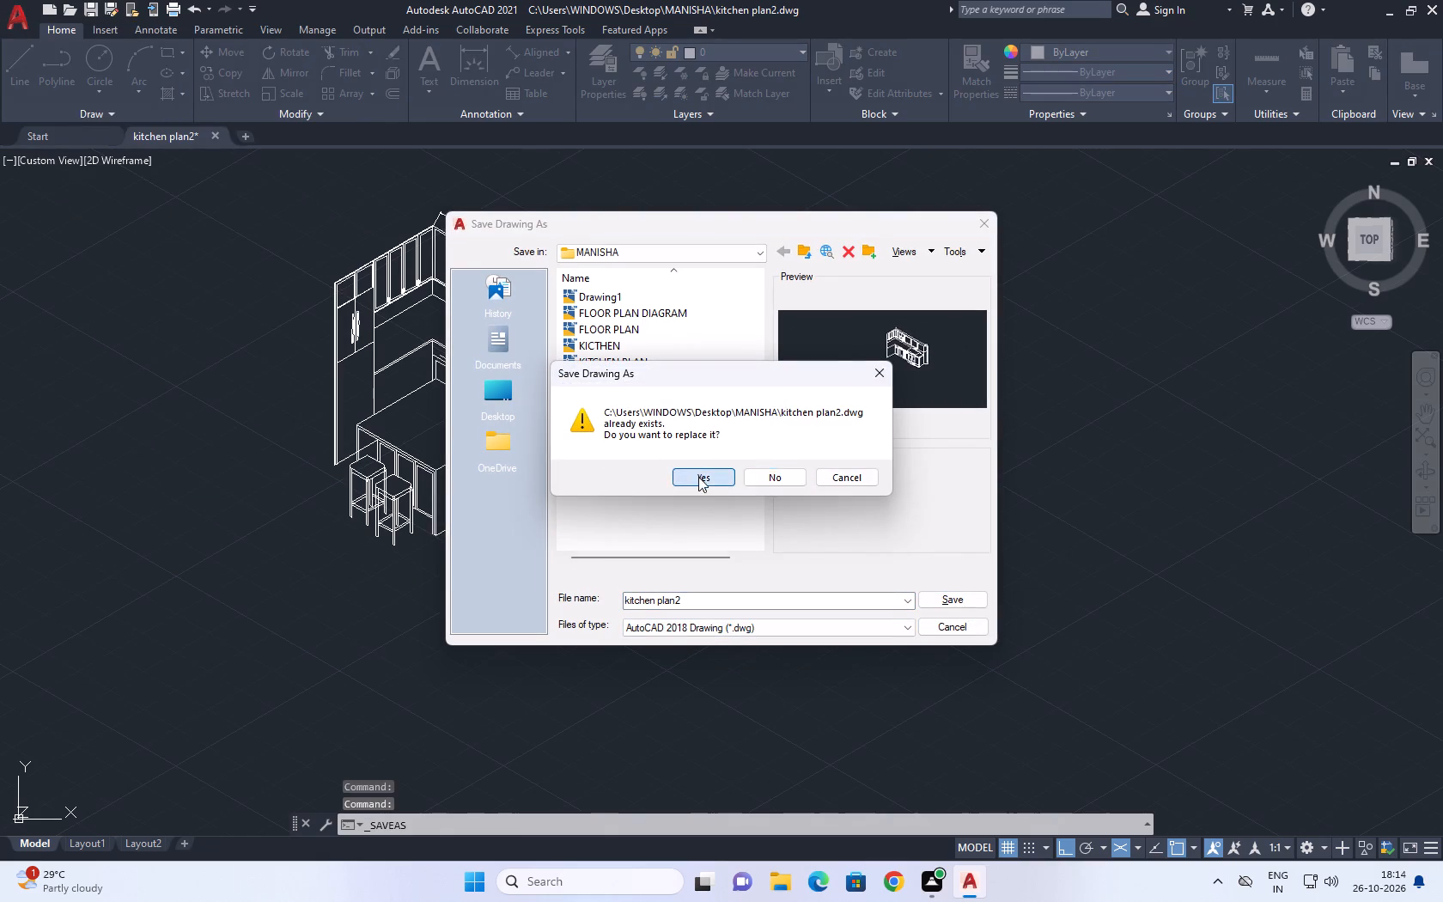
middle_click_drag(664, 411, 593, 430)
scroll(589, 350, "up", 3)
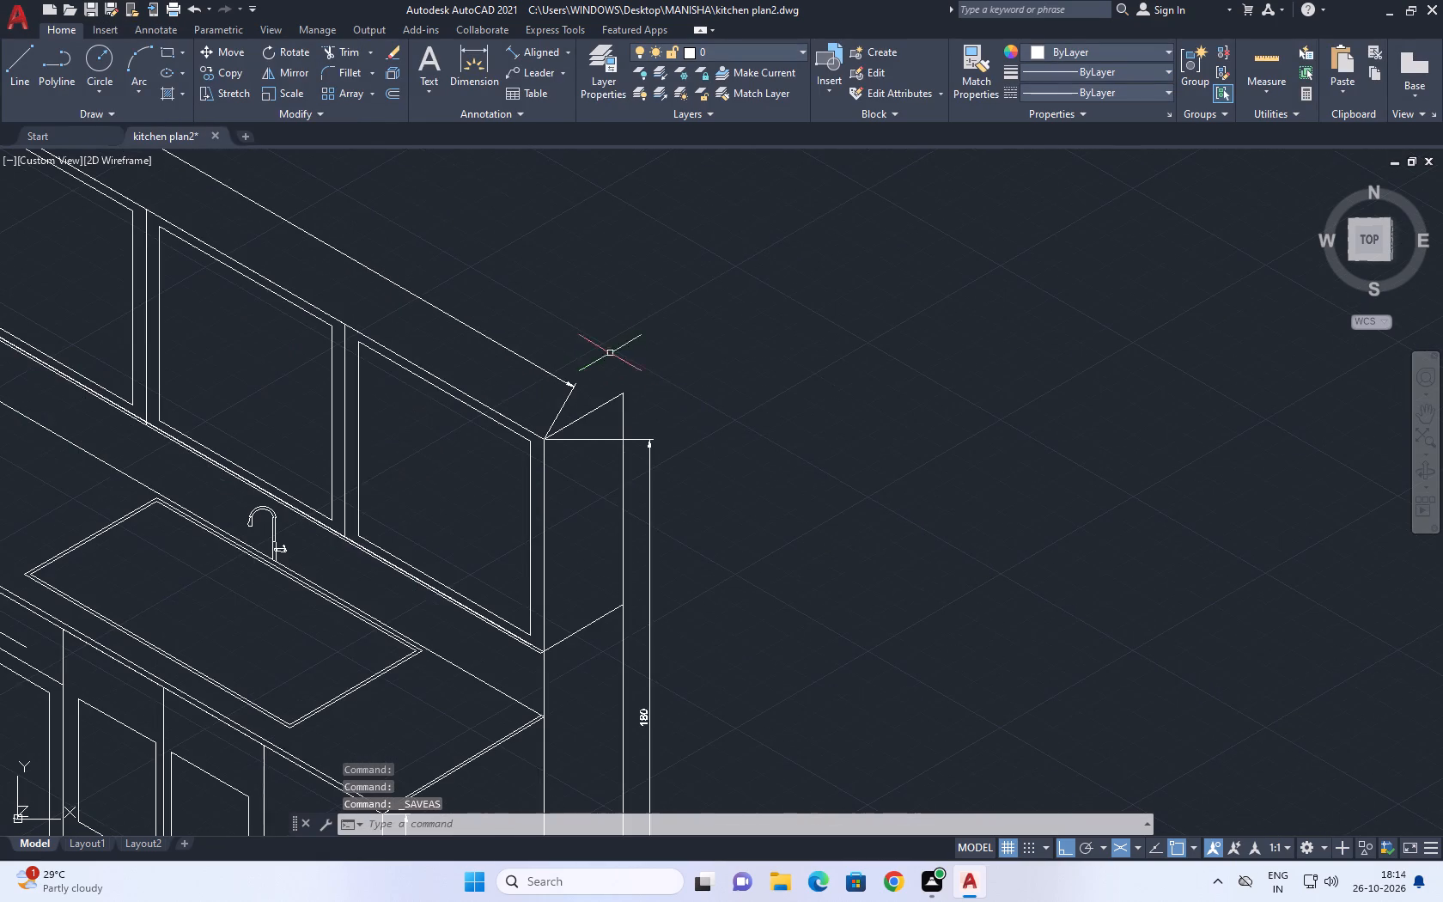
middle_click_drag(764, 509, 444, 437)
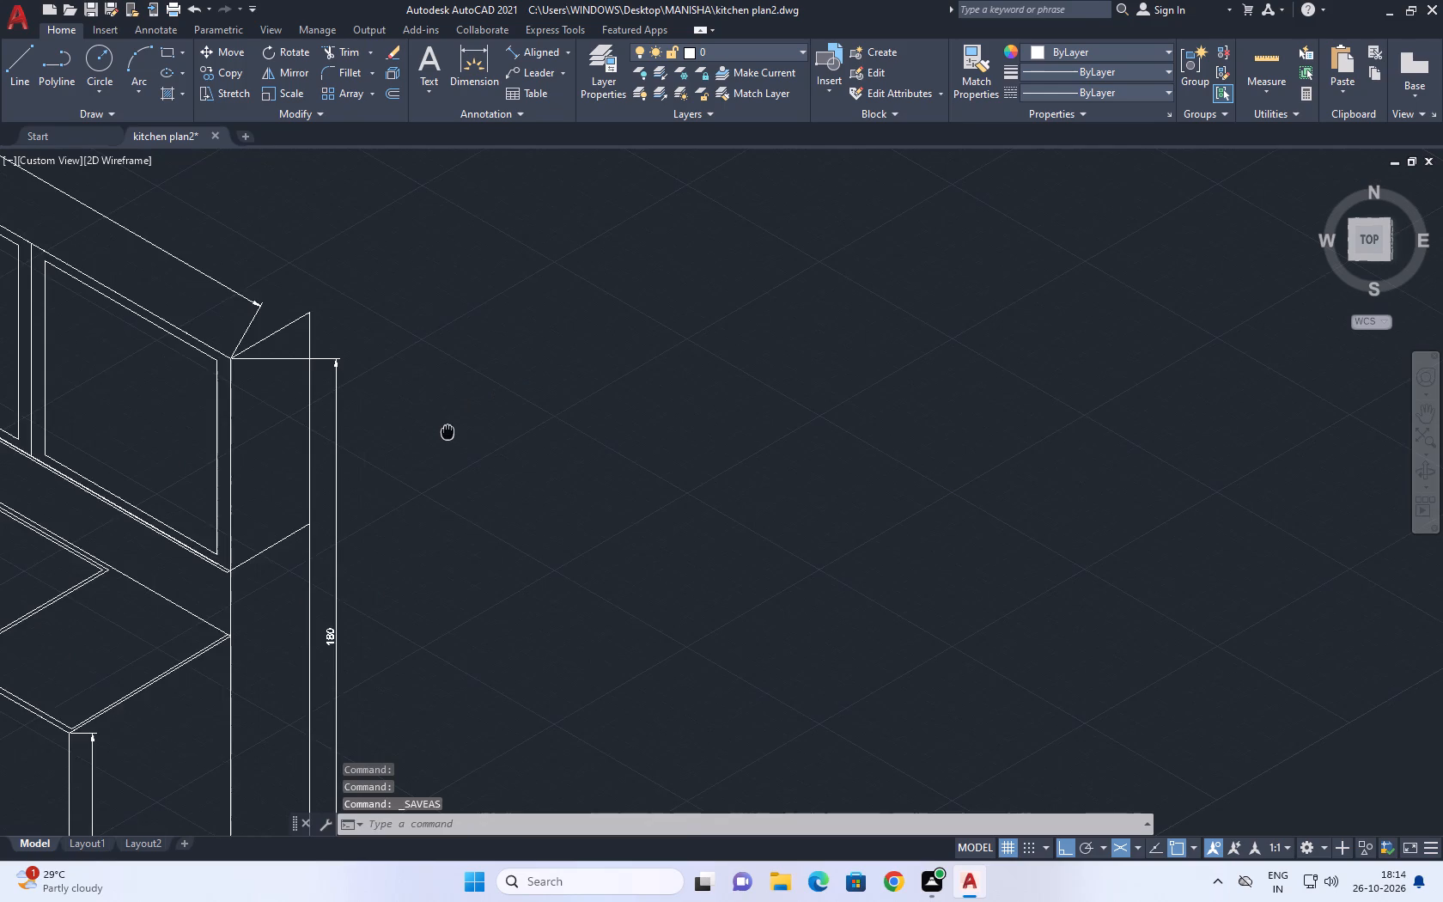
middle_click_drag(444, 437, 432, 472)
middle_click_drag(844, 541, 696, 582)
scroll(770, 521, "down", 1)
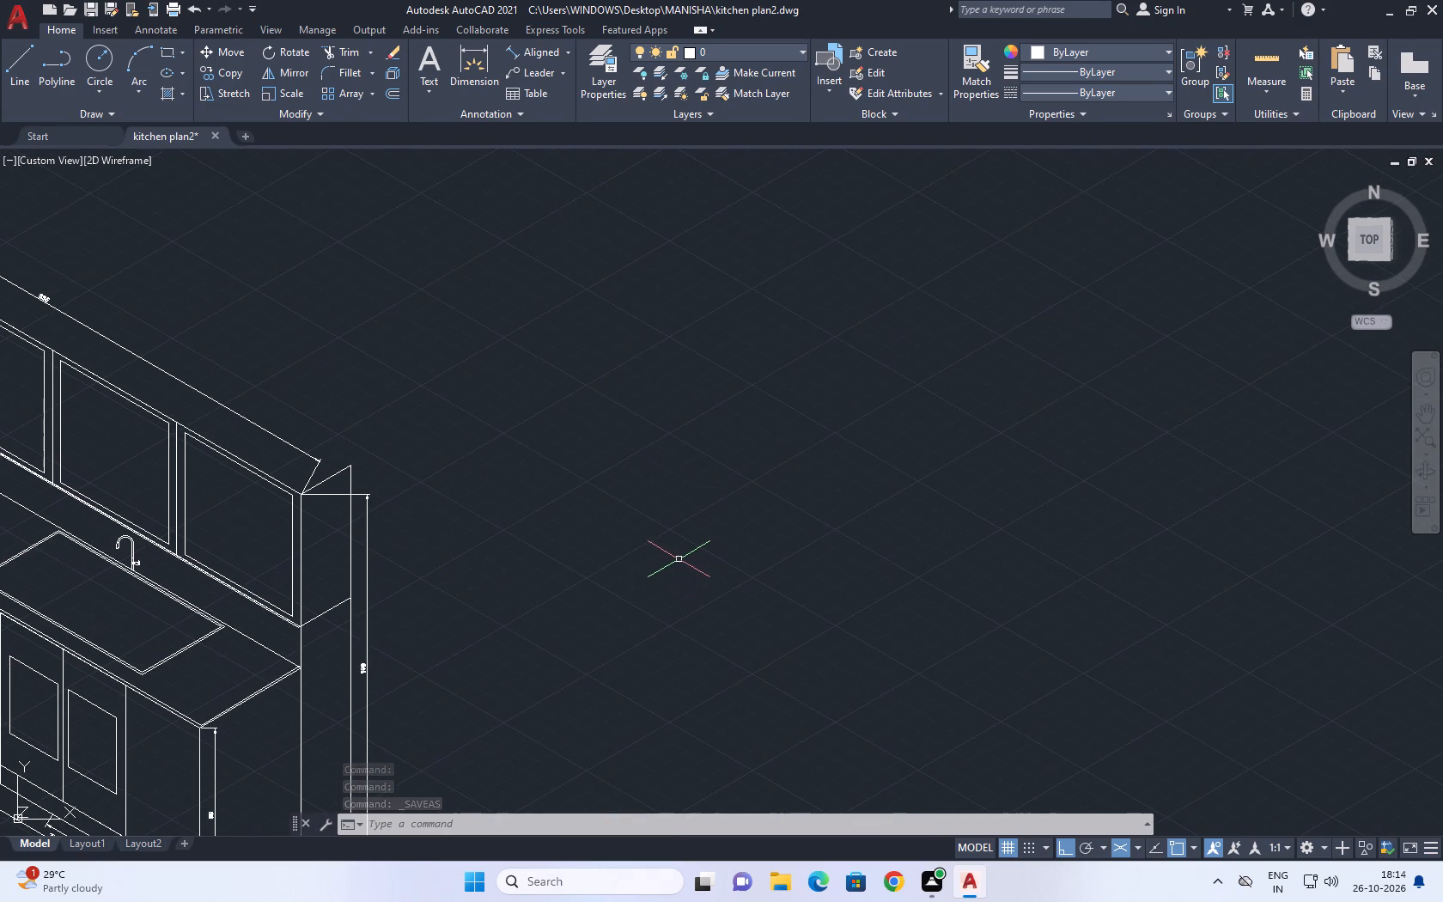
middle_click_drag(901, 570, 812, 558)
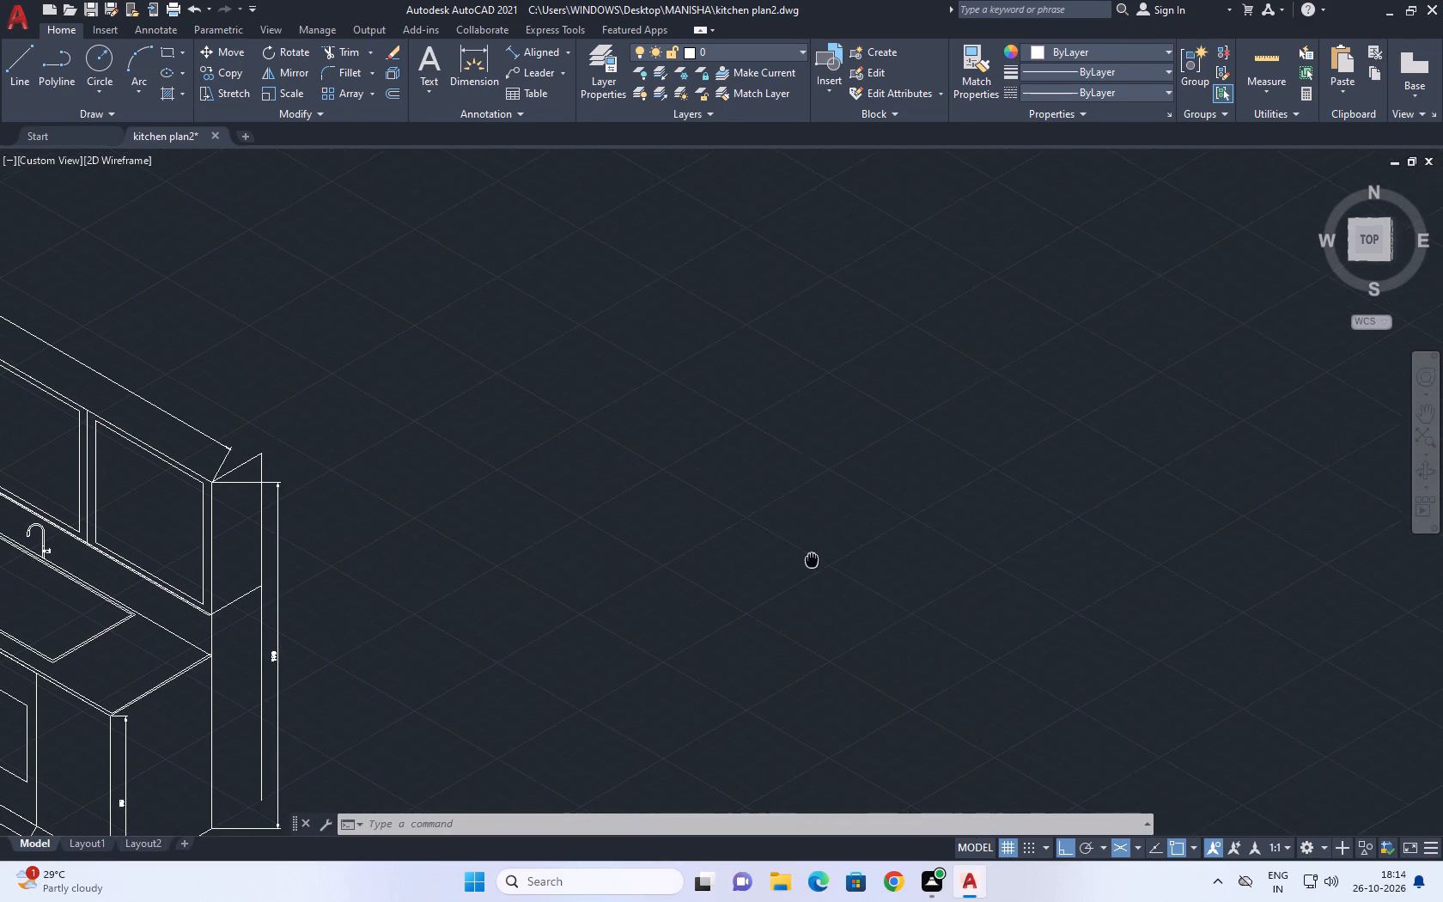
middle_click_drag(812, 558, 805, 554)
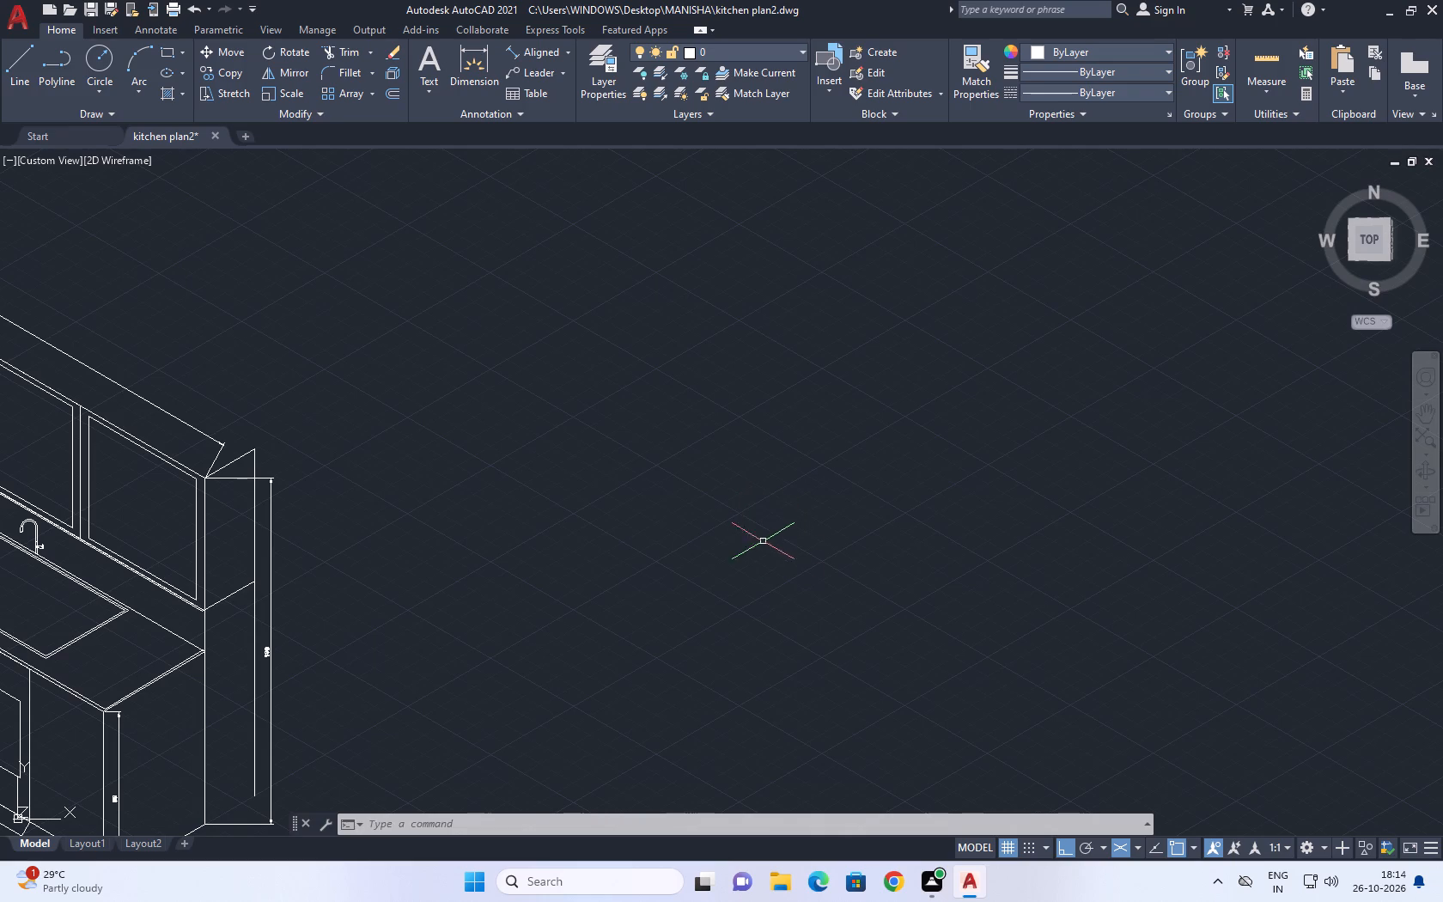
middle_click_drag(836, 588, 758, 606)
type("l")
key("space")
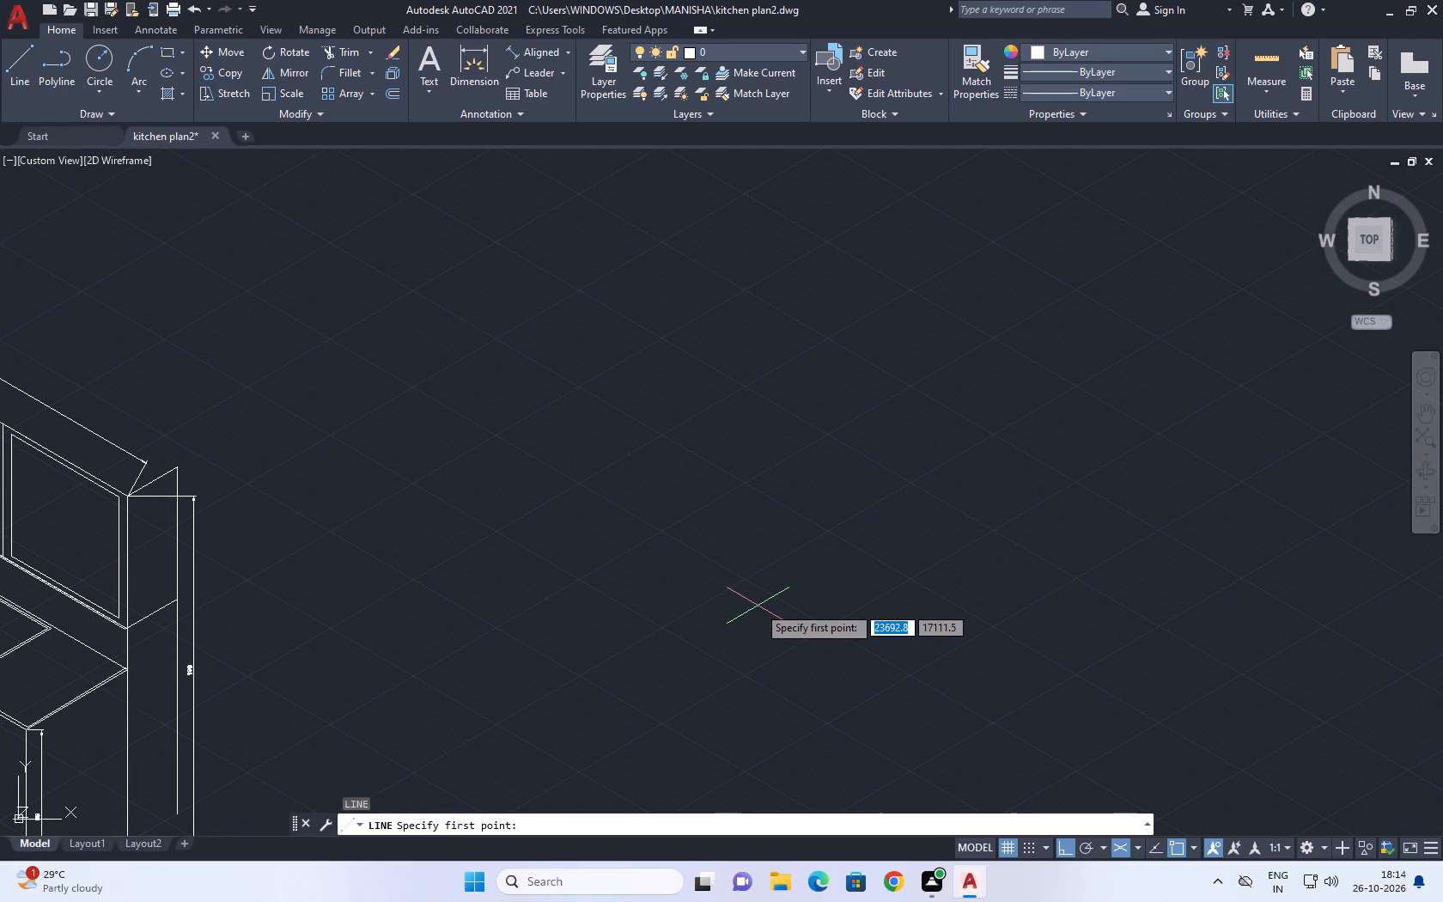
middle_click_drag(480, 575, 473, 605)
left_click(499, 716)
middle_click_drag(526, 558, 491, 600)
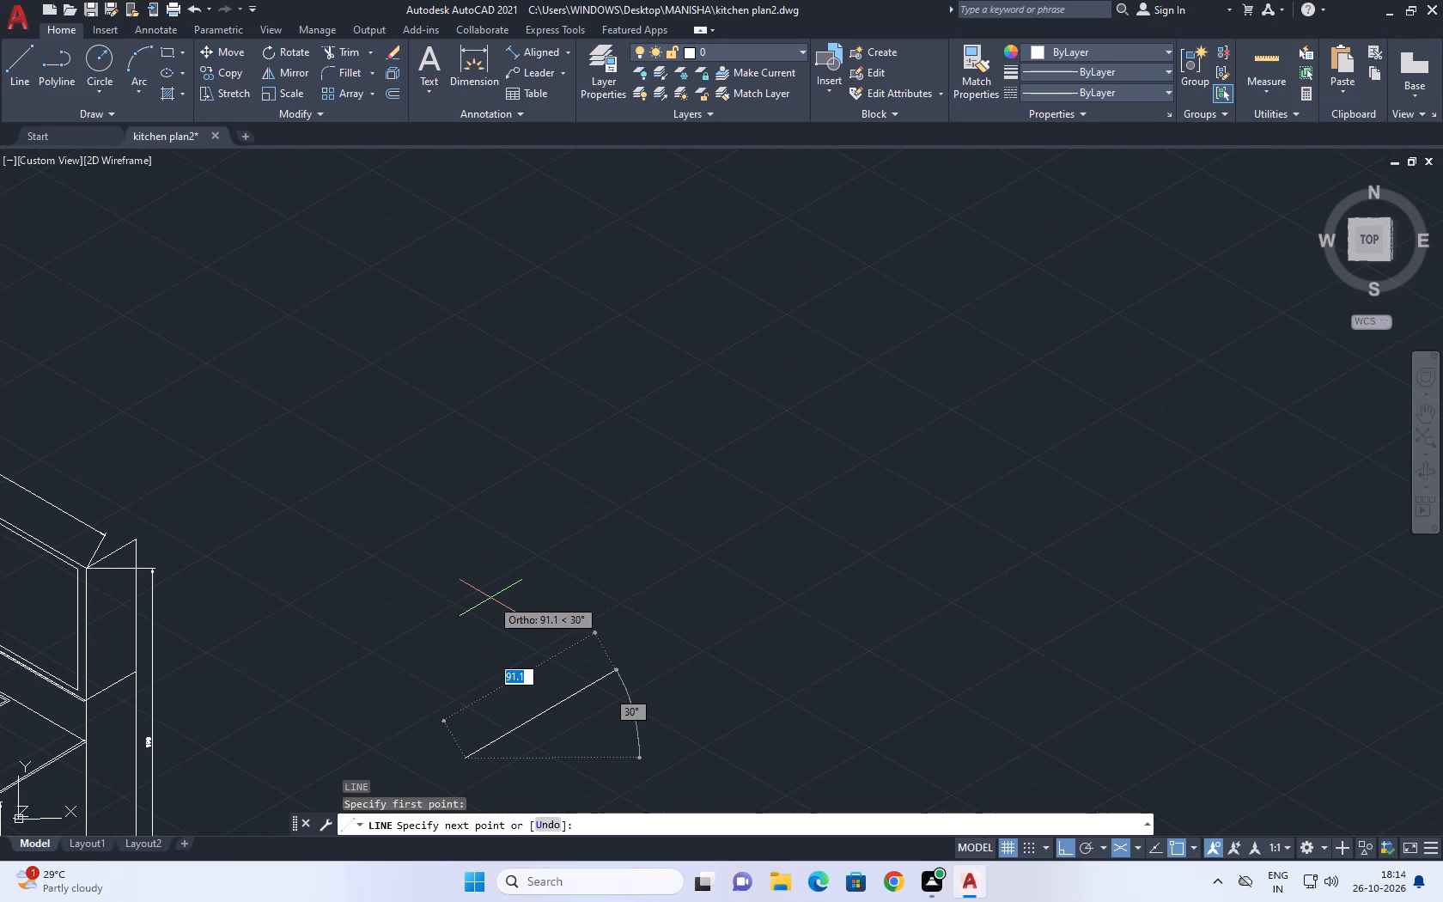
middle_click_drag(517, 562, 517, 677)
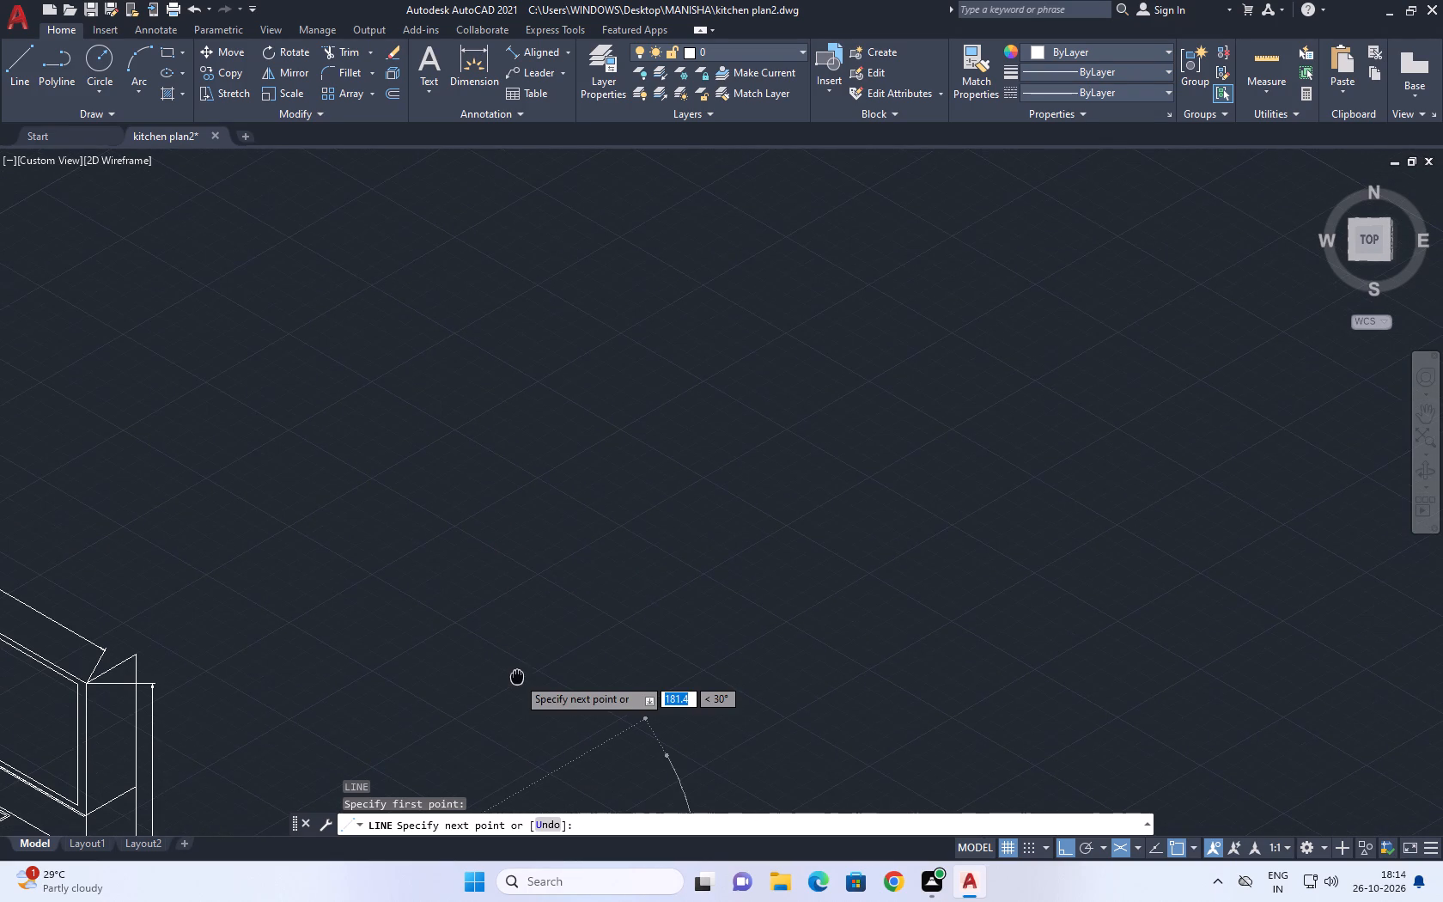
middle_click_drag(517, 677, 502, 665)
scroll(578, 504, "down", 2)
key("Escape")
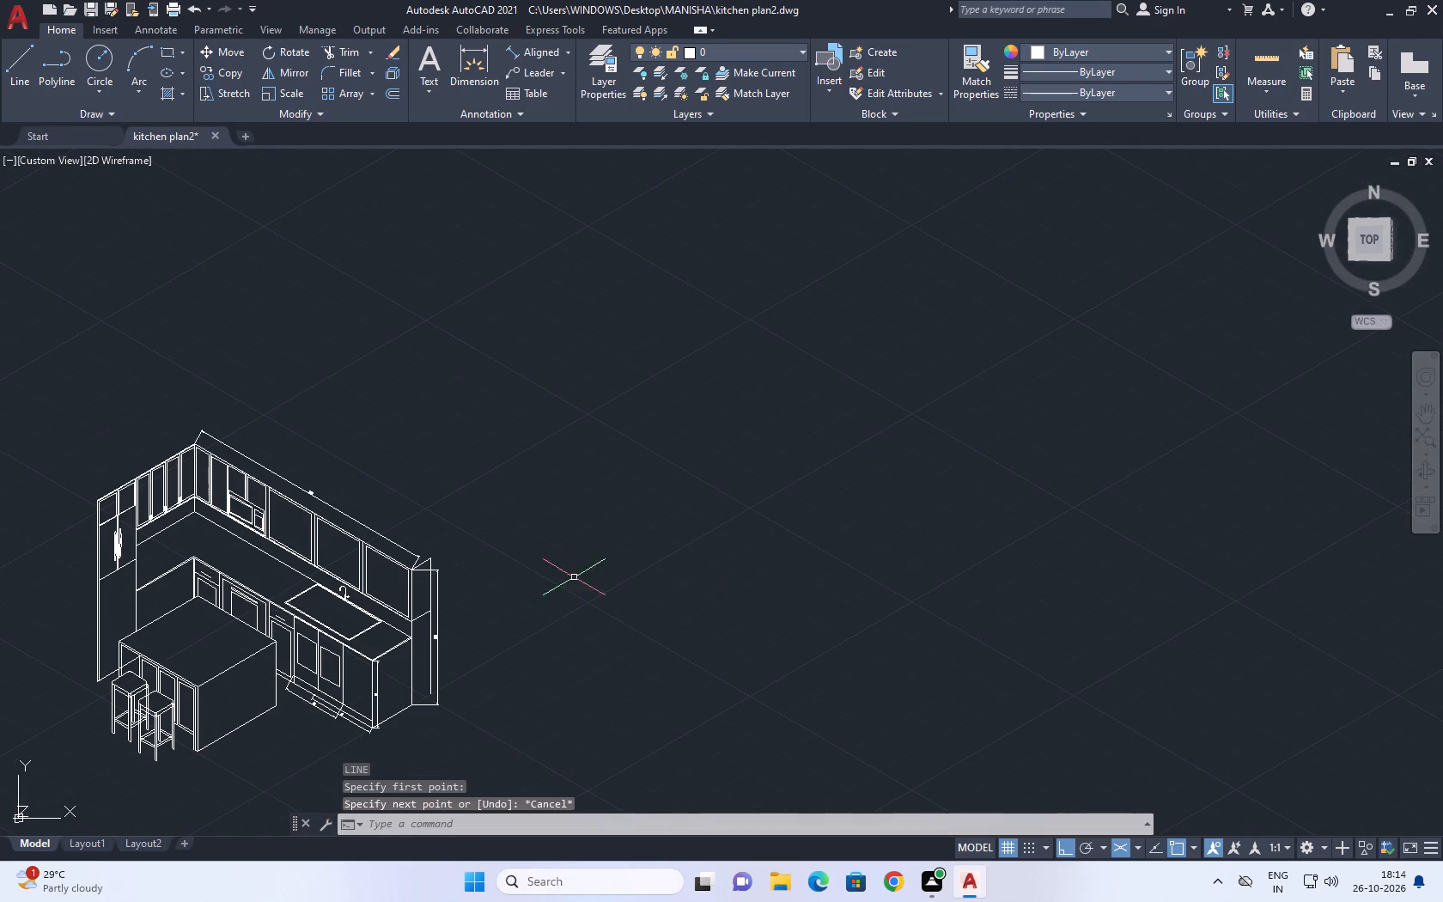
Move the entire kitchen drawing, including its island, stools and dimensions, along the 30° isometric axis into empty space.
scroll(618, 532, "down", 3)
left_click(411, 379)
left_click(691, 665)
middle_click(521, 606)
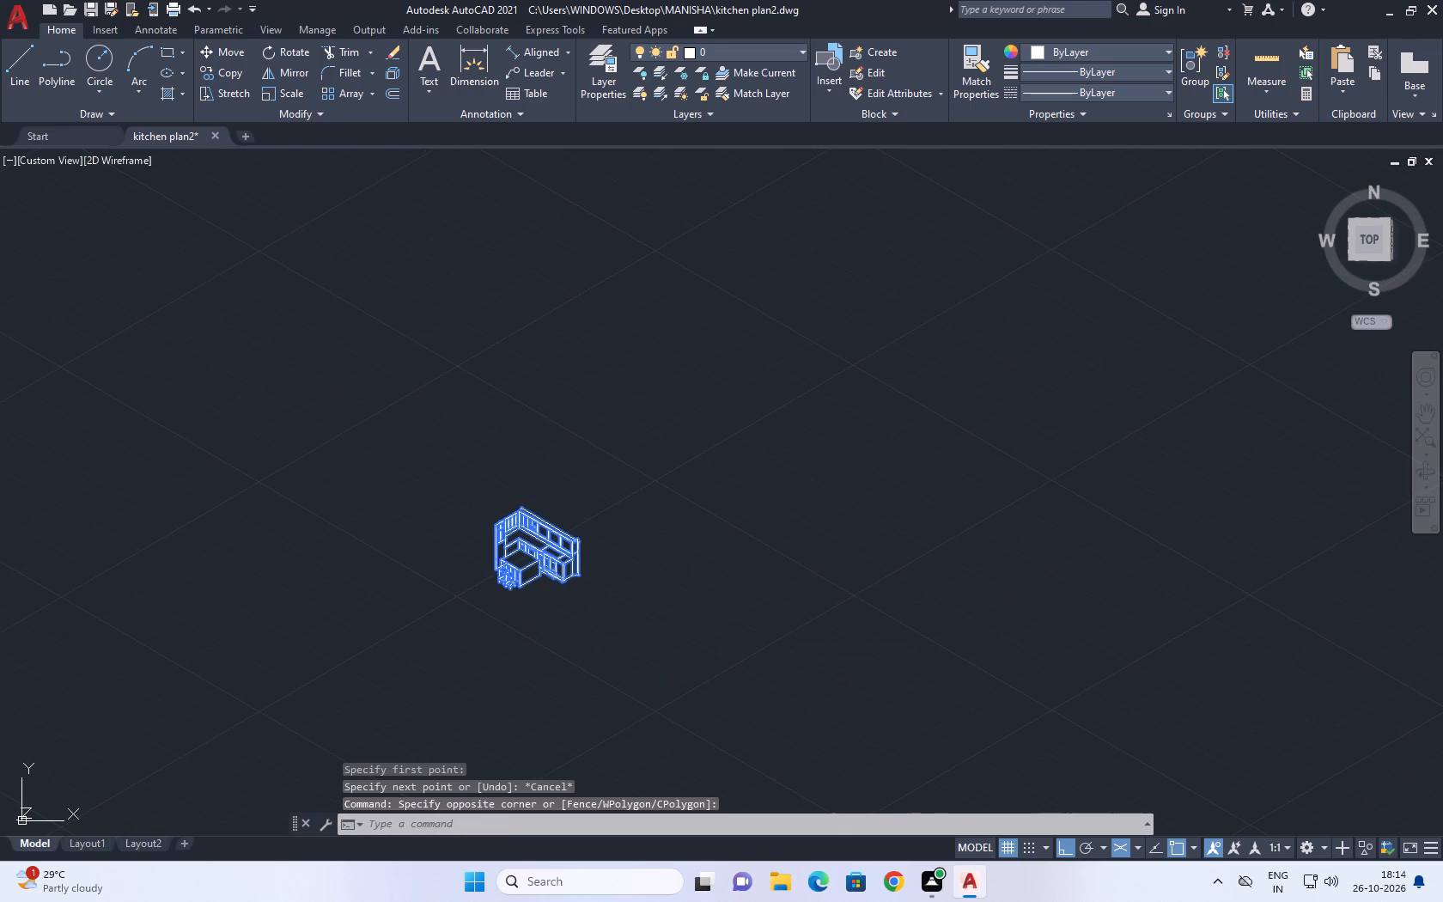
key("m")
key("space")
left_click_drag(496, 629, 515, 626)
left_click(843, 563)
middle_click_drag(454, 618, 551, 607)
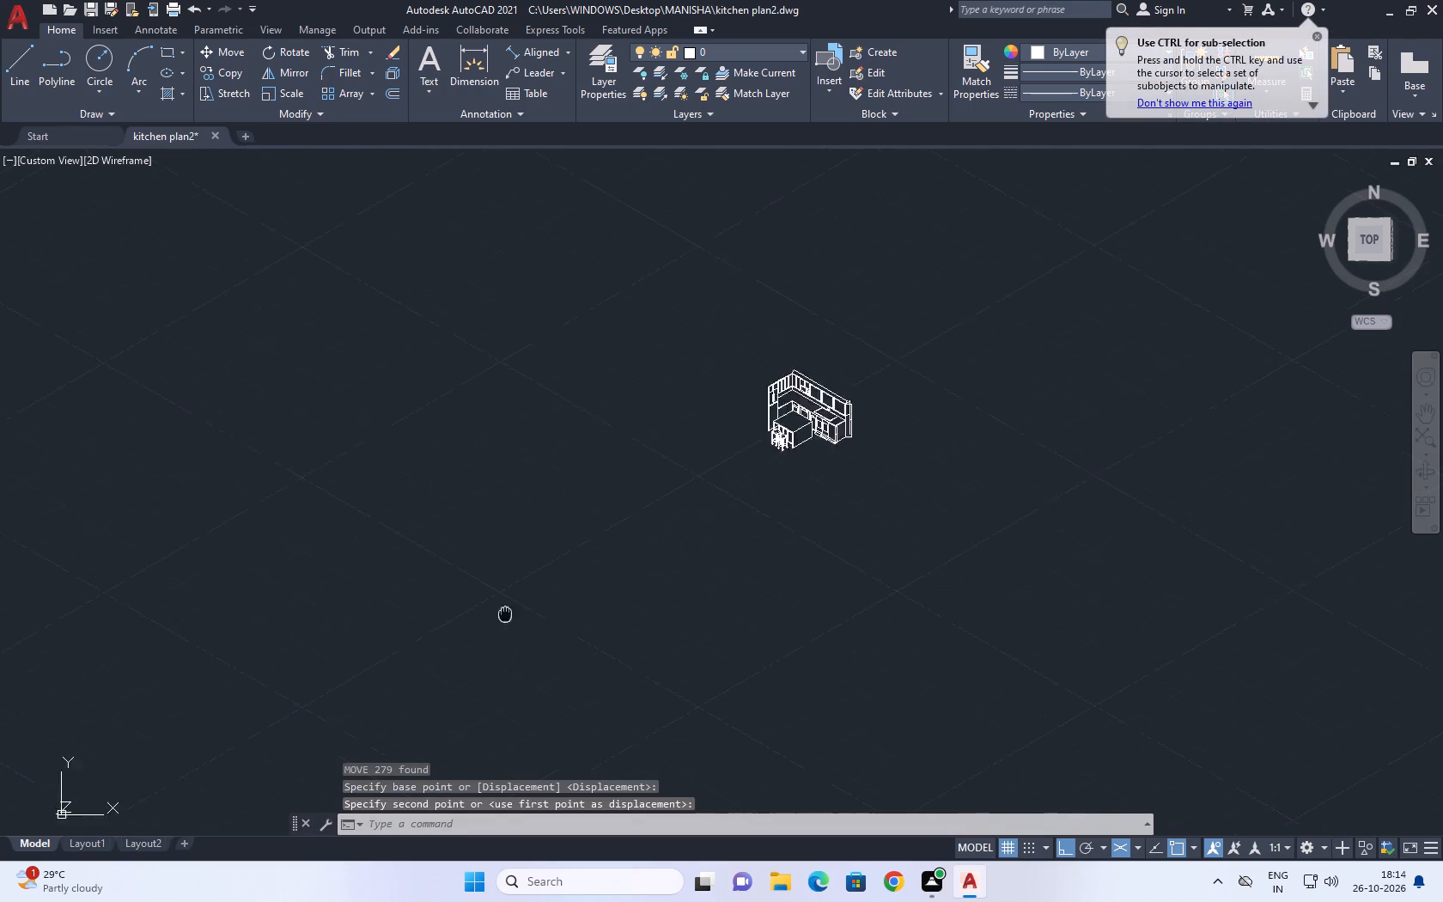
Draw a vertical line 185 long upward in the empty space beside the kitchen drawing, using the right isoplane.
middle_click_drag(551, 607, 651, 599)
key("l")
key("space")
left_click_drag(577, 702, 578, 694)
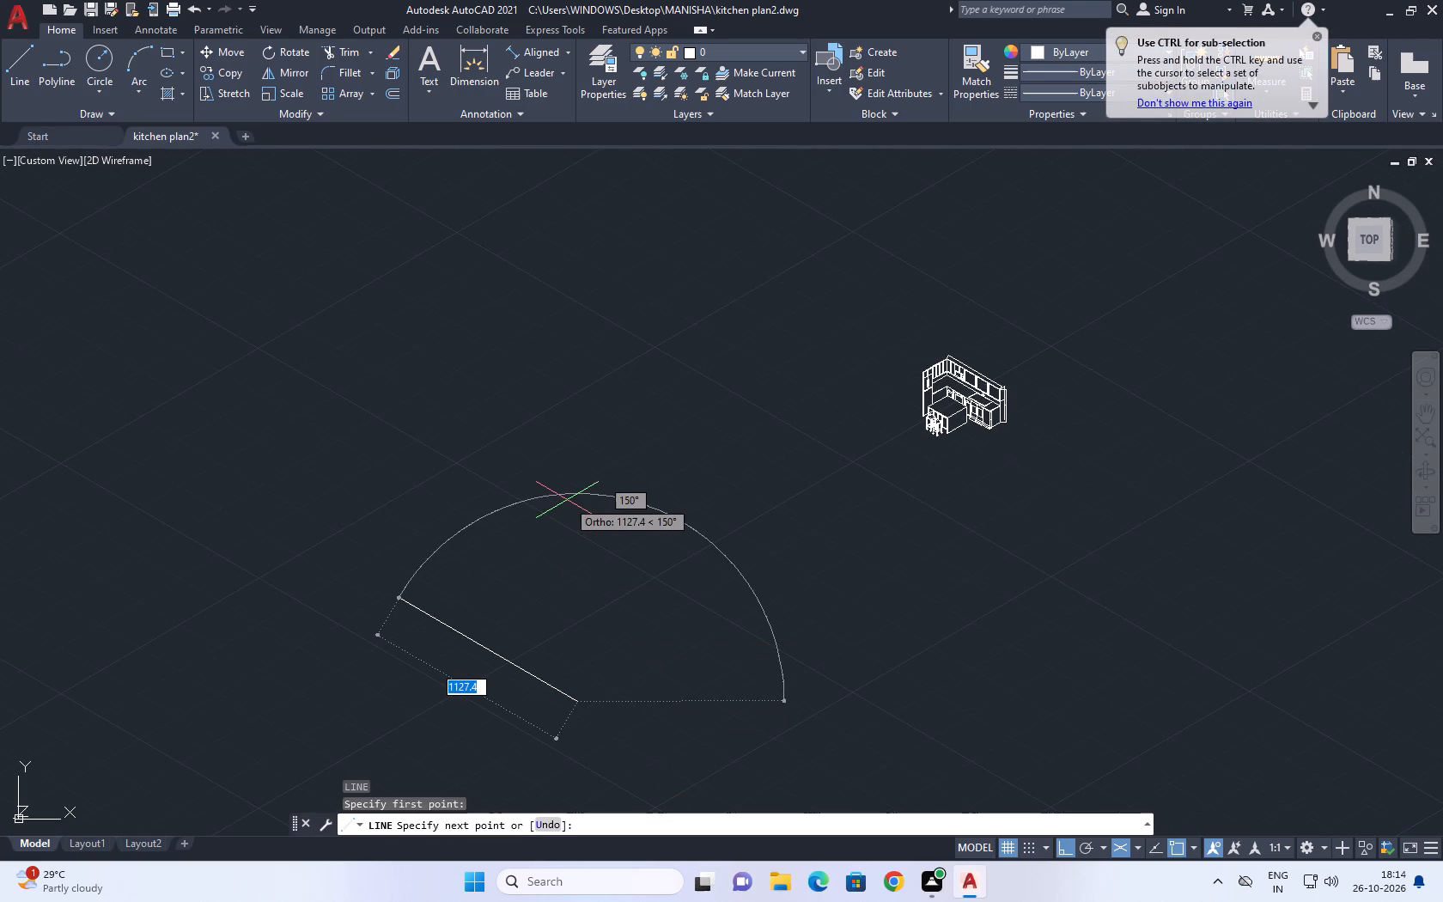
key("F8")
key("F8")
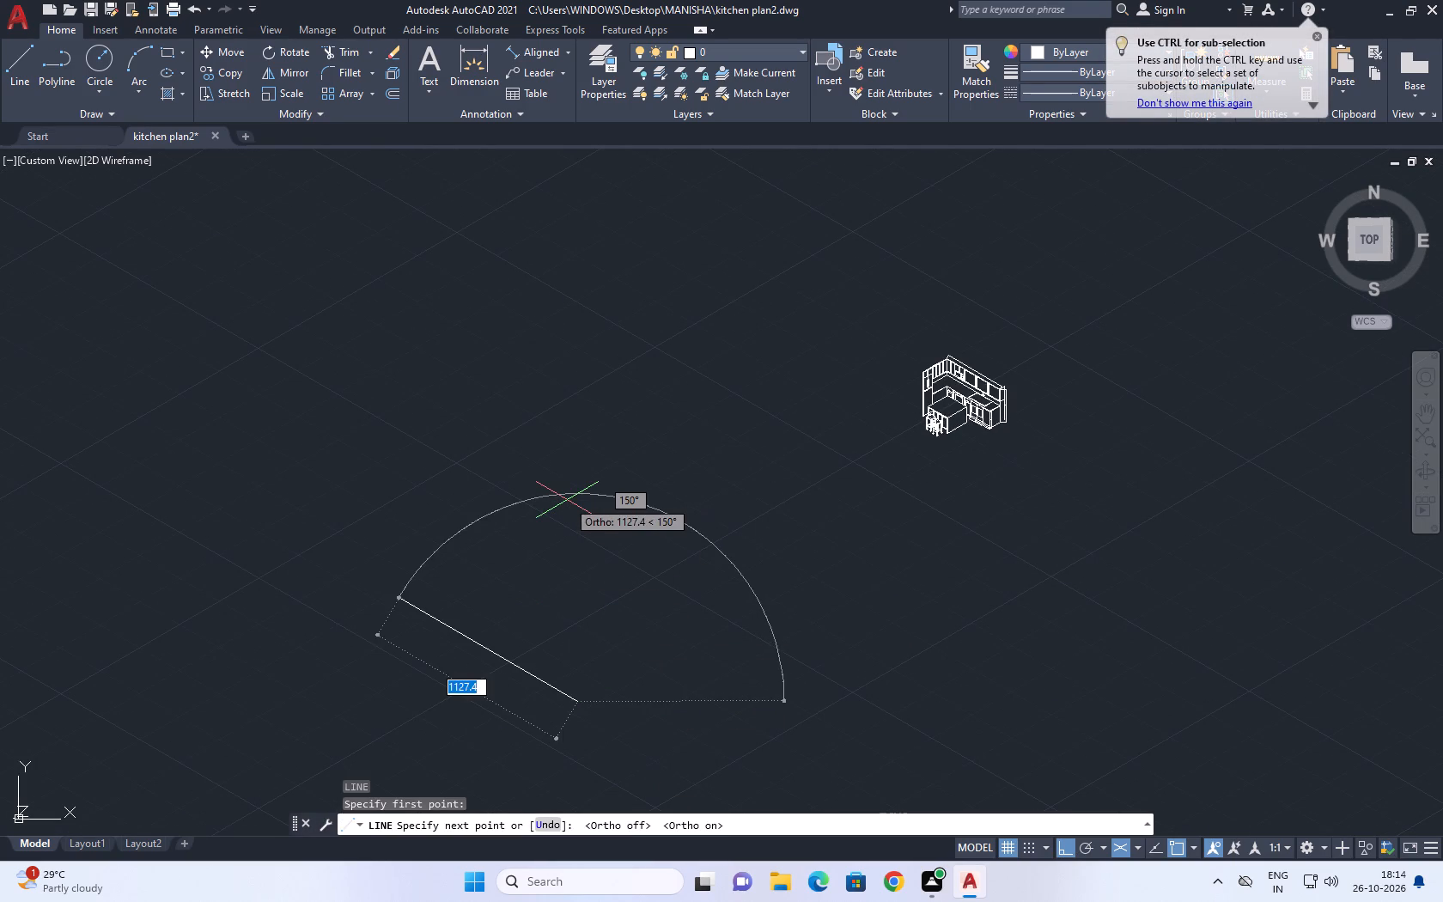
key("F5")
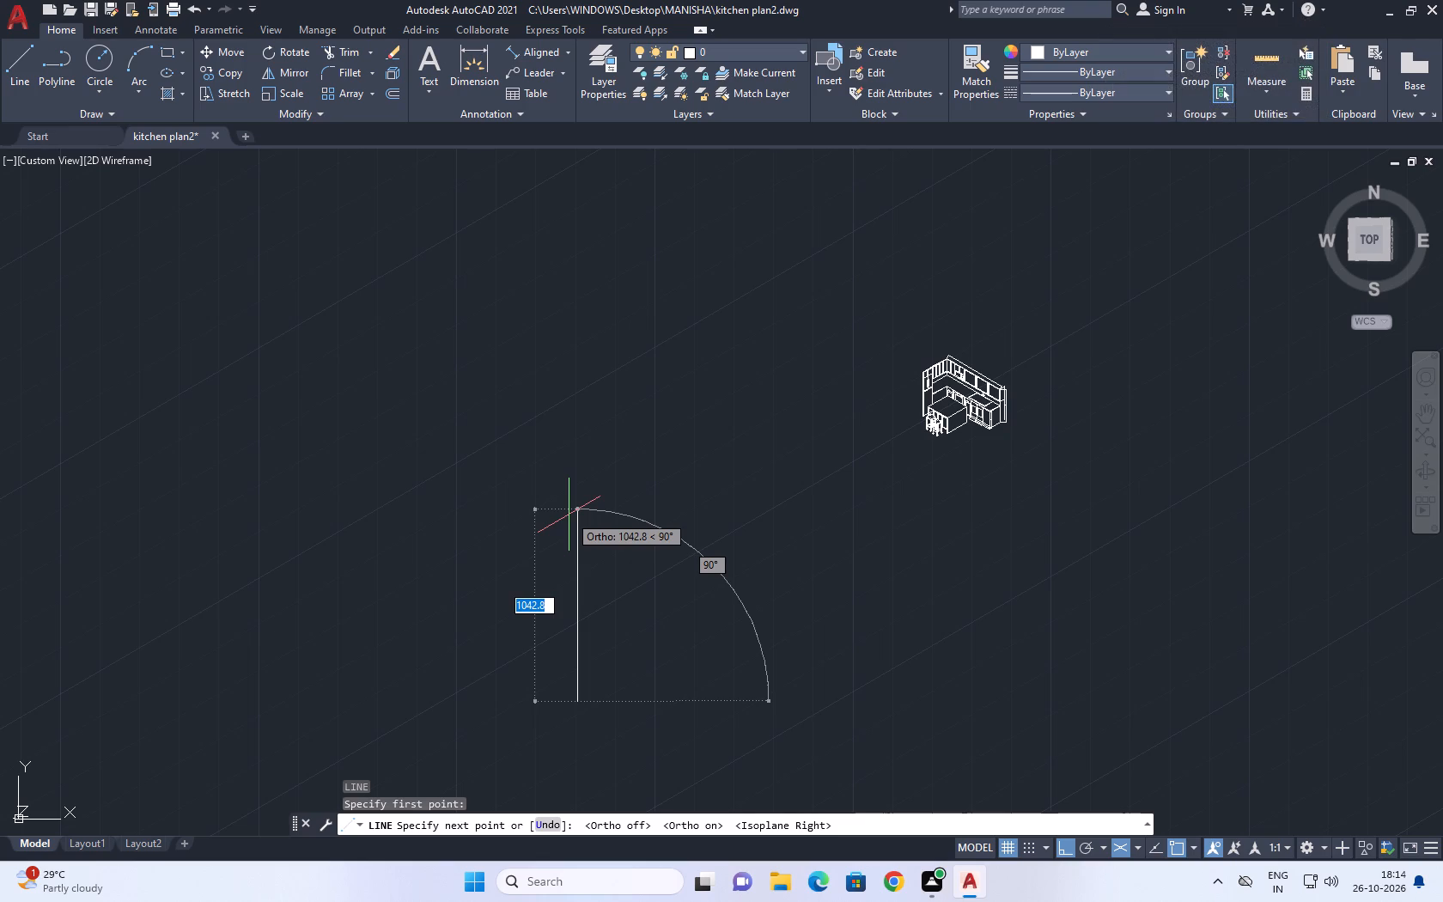
type("185")
key("Return")
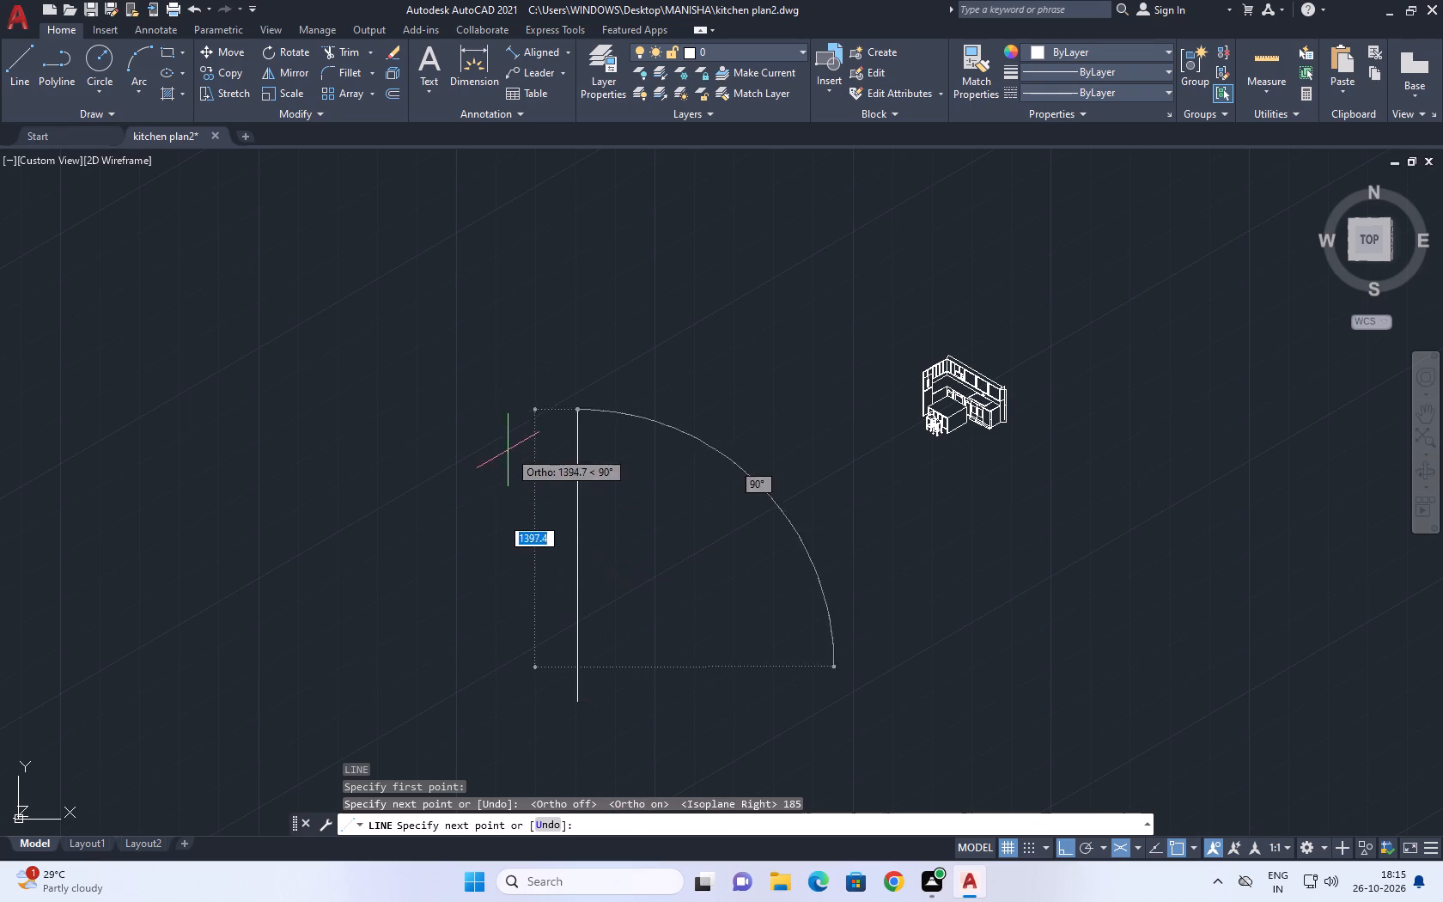
Continue from the upright's top end with a line 151 long along the 30° isometric axis and end the line chain.
scroll(455, 224, "up", 1)
scroll(497, 382, "up", 1)
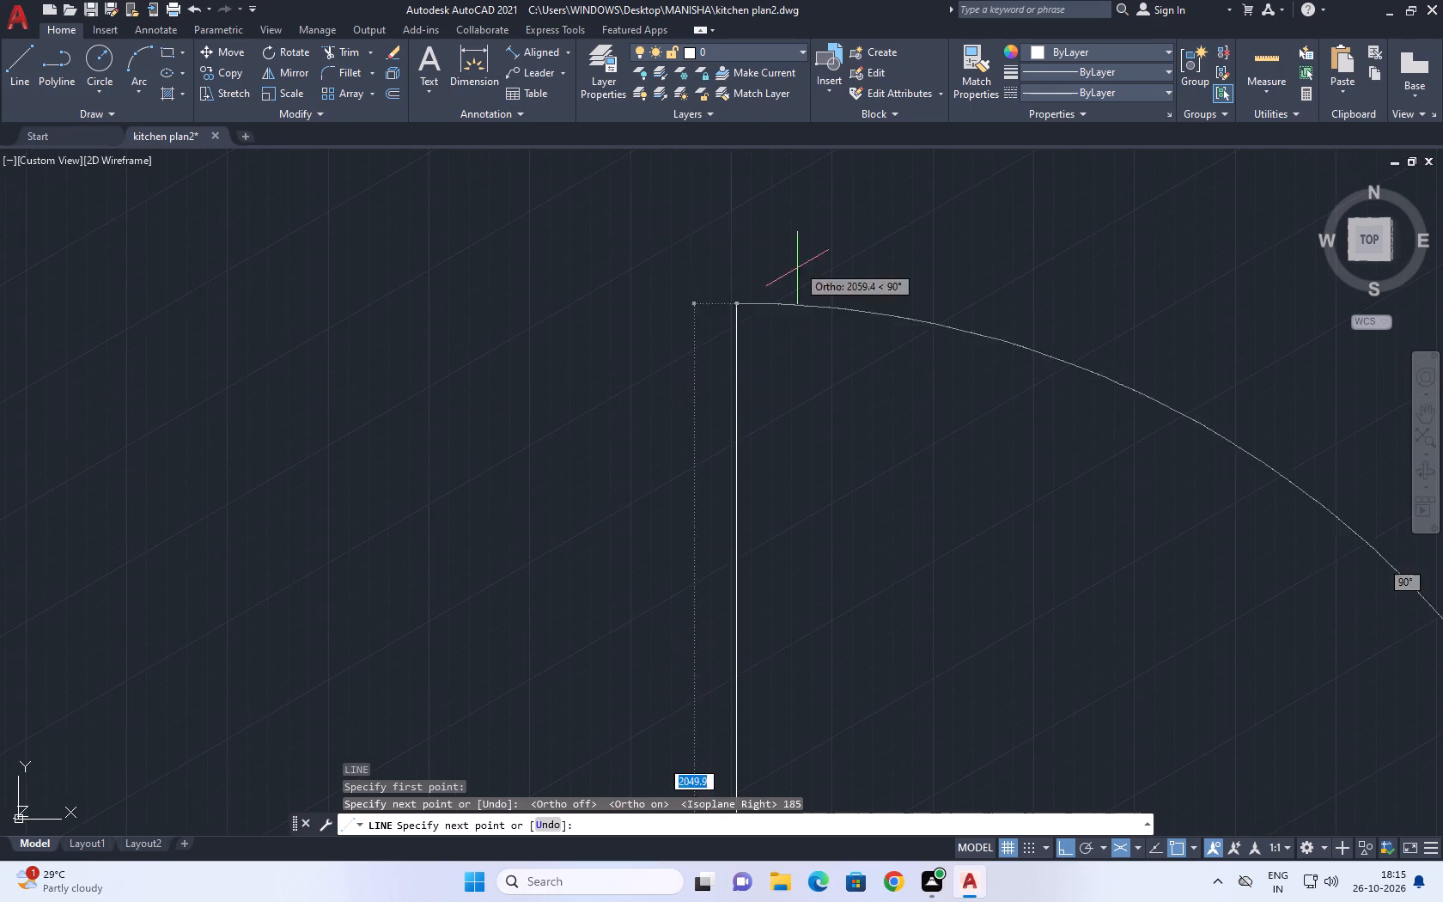
scroll(797, 299, "down", 5)
scroll(824, 499, "up", 4)
middle_click_drag(810, 511, 801, 470)
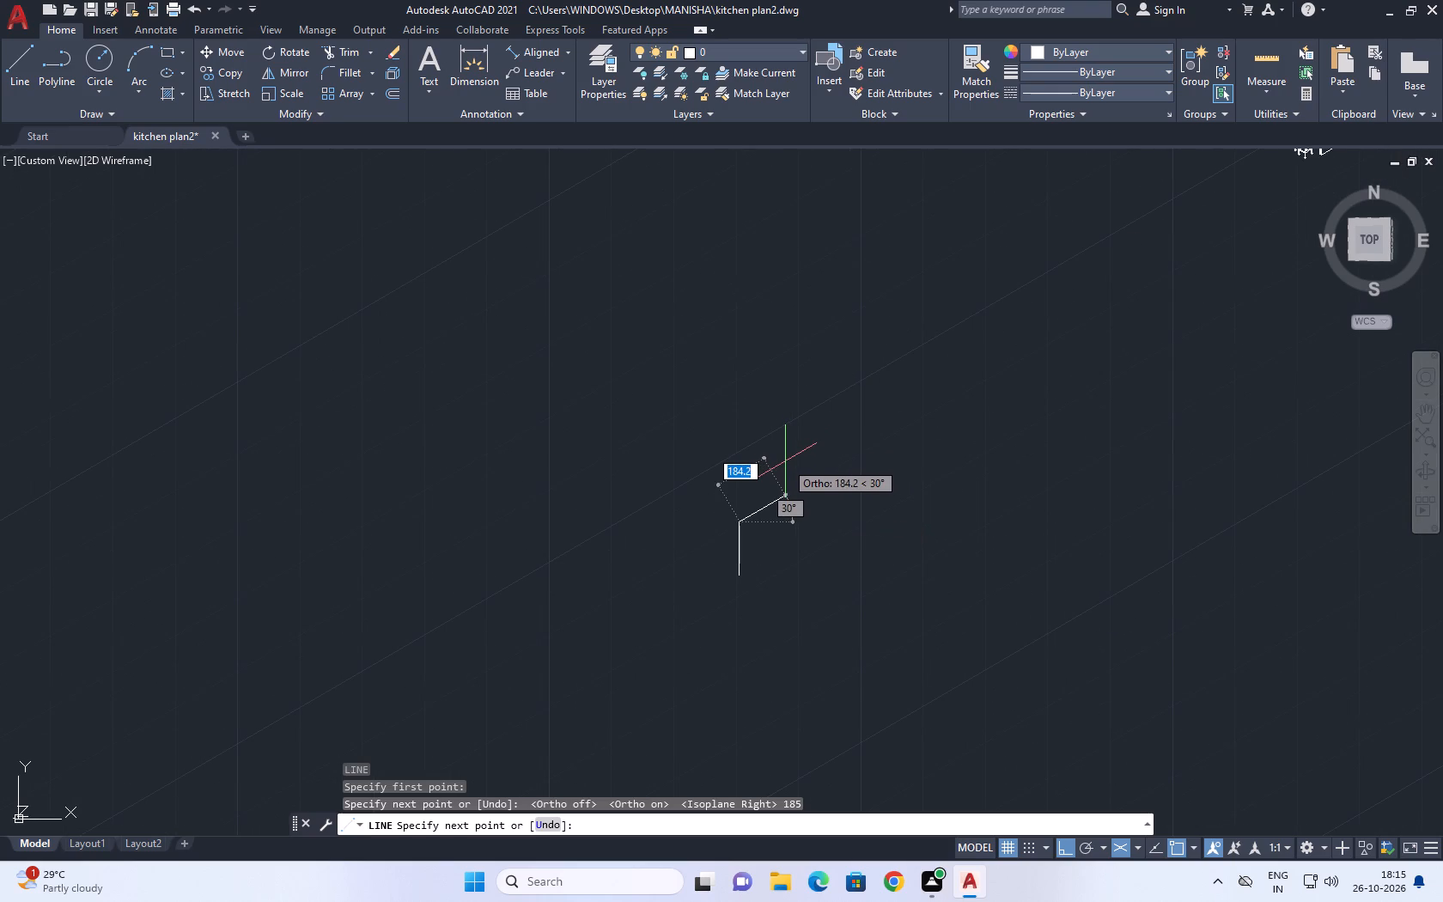
type("151")
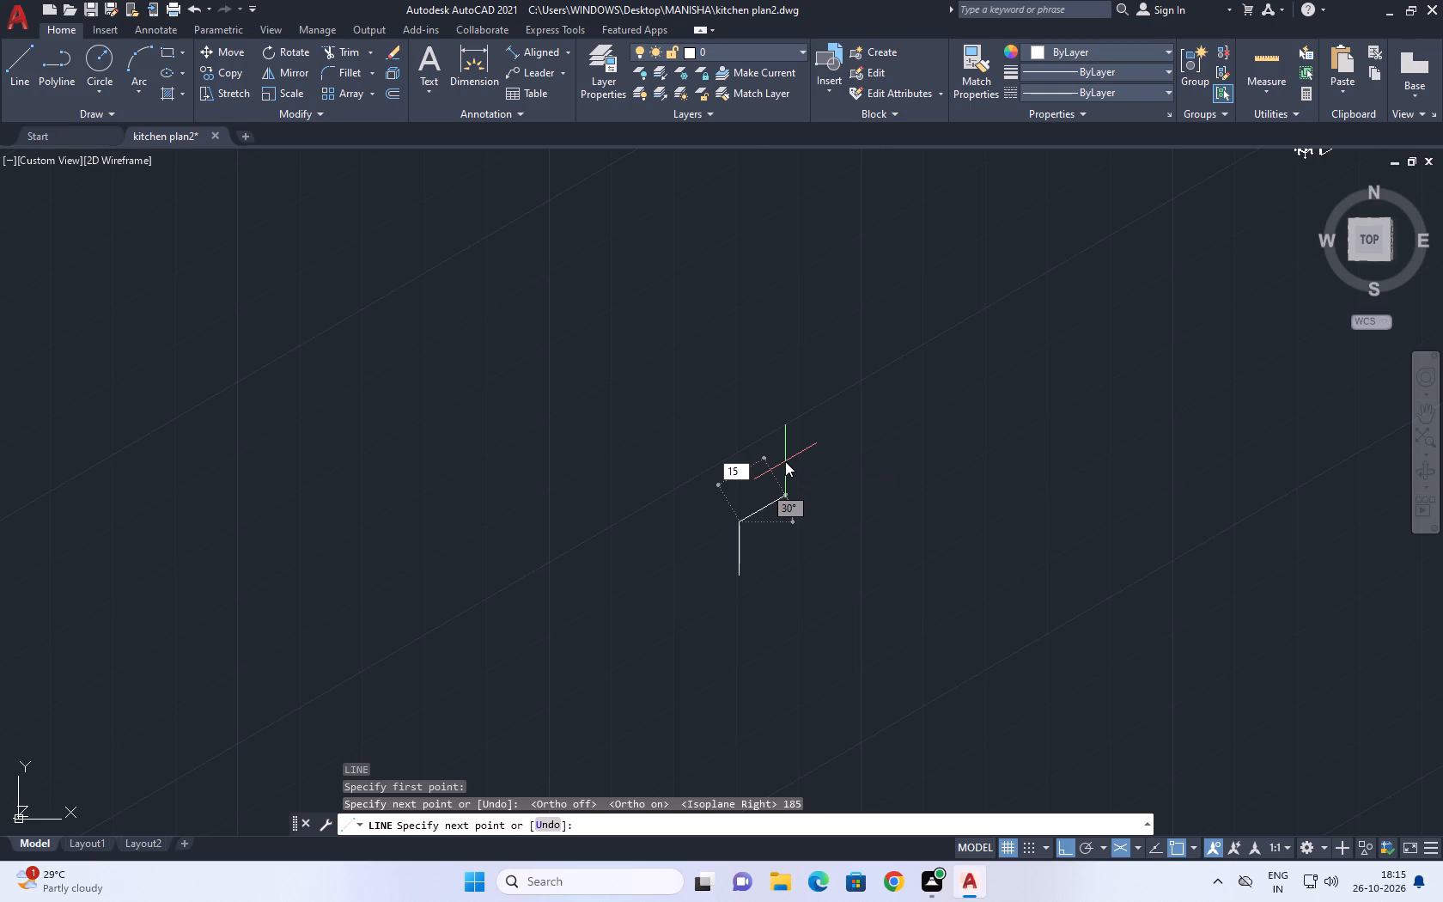
key("Return")
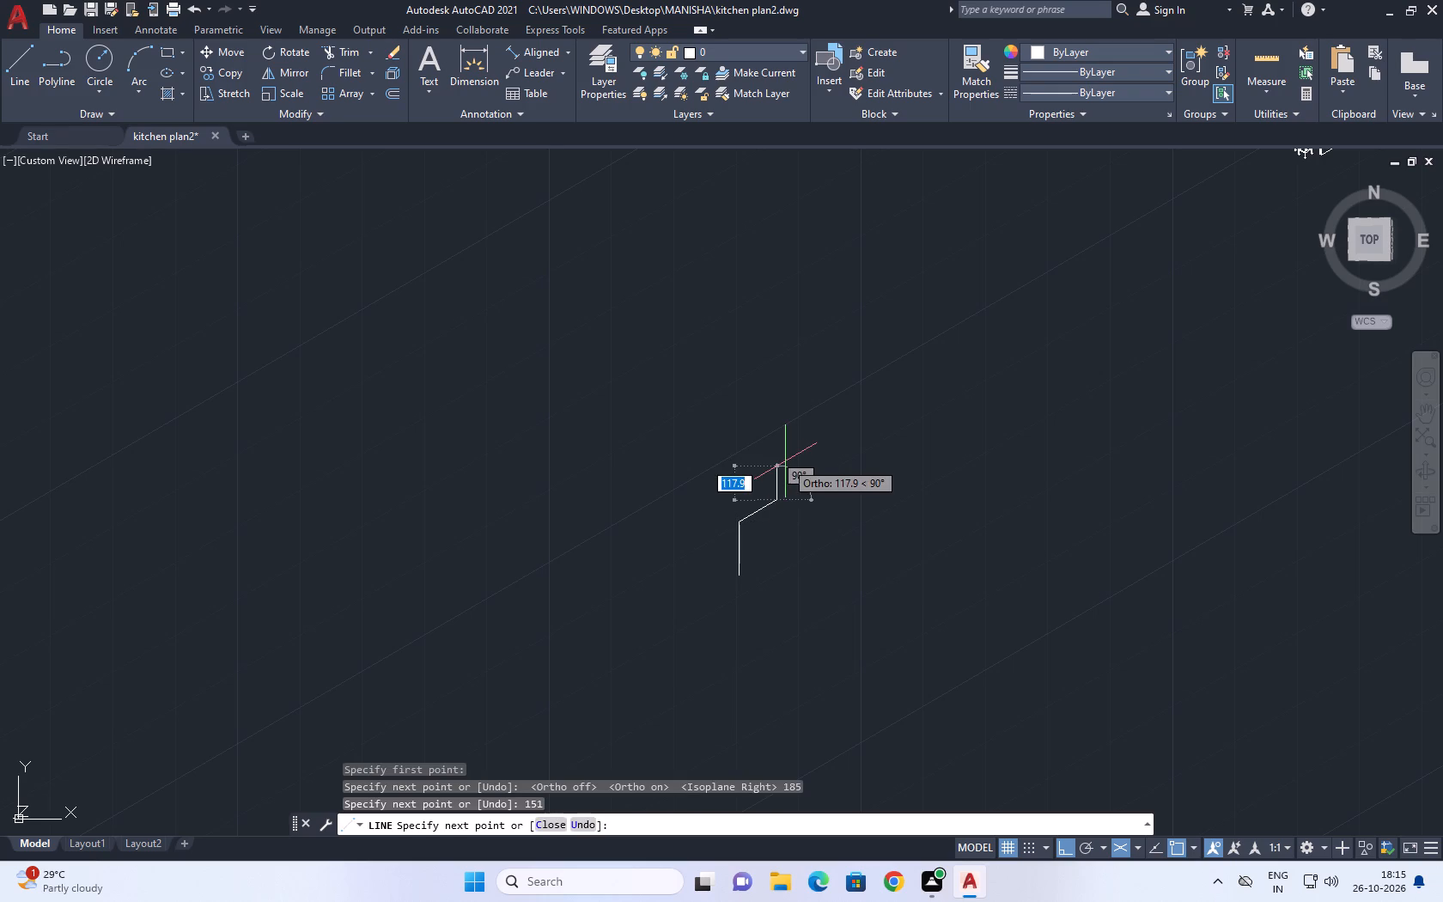
scroll(795, 570, "up", 4)
middle_click_drag(764, 525, 760, 461)
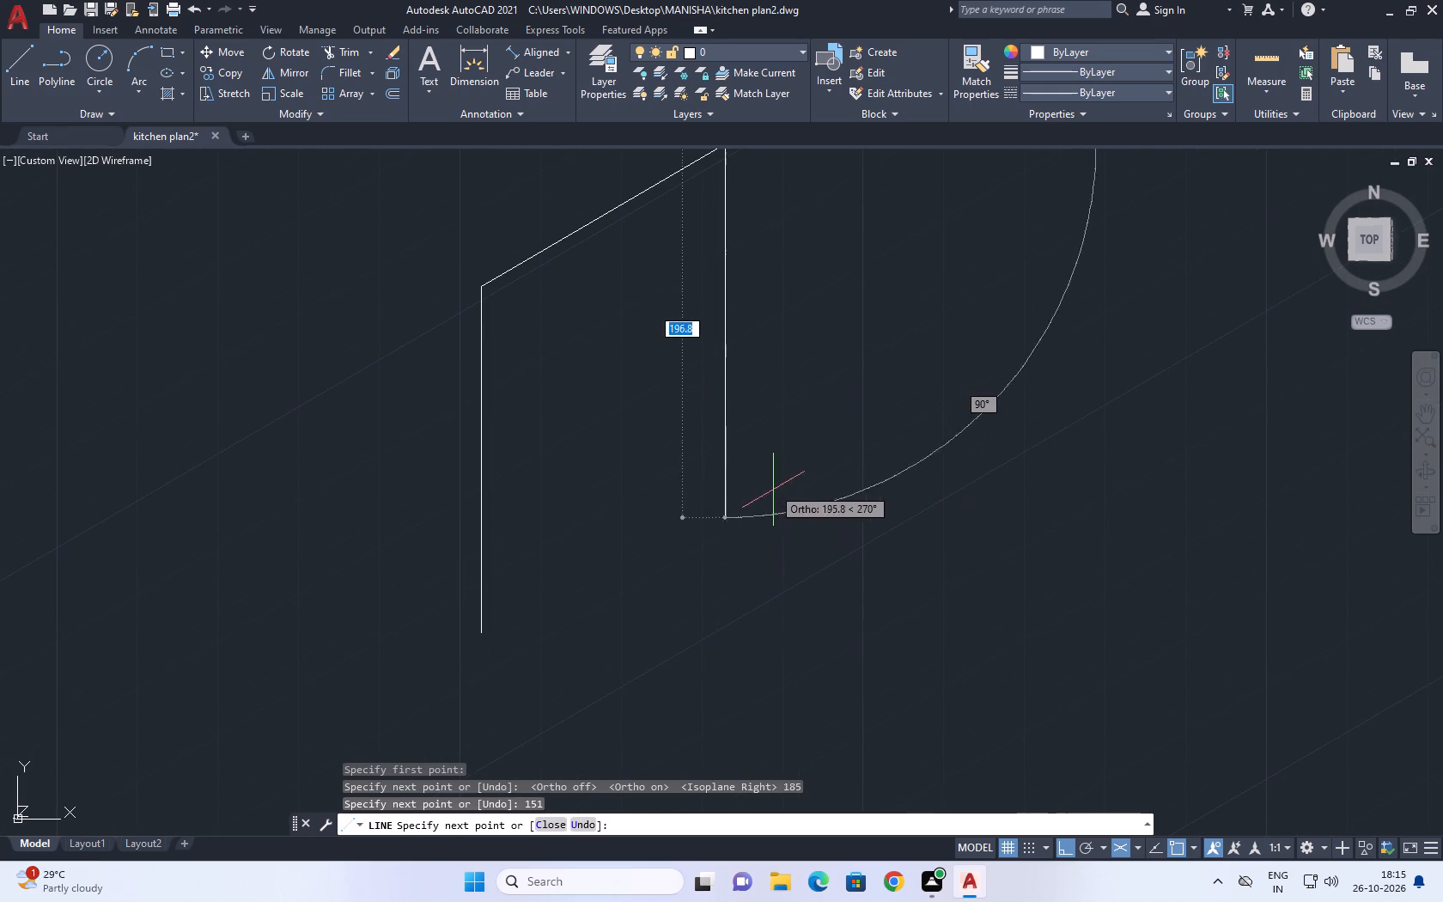
key("Escape")
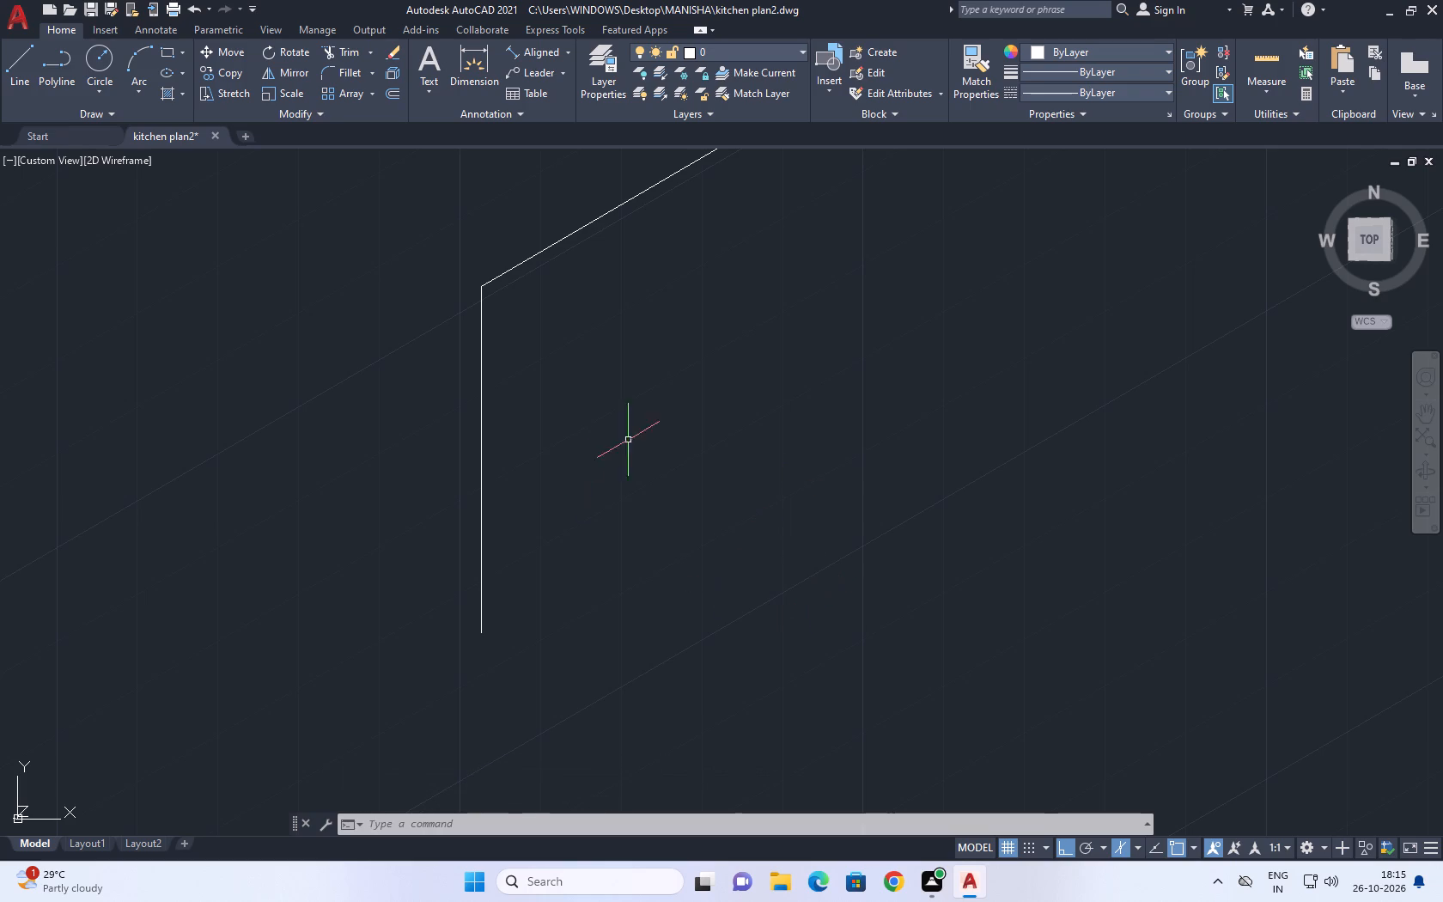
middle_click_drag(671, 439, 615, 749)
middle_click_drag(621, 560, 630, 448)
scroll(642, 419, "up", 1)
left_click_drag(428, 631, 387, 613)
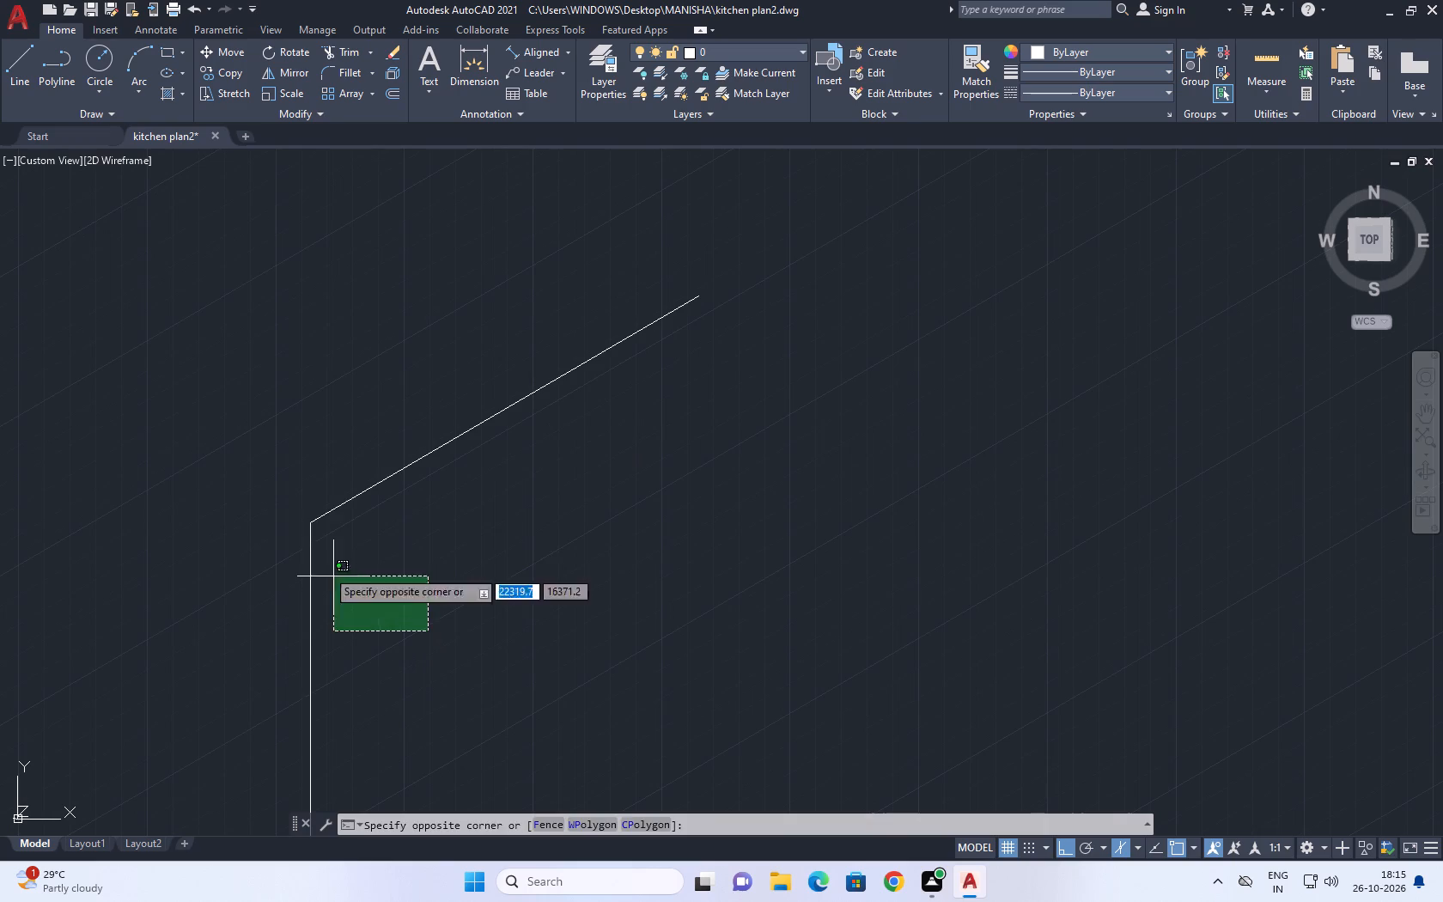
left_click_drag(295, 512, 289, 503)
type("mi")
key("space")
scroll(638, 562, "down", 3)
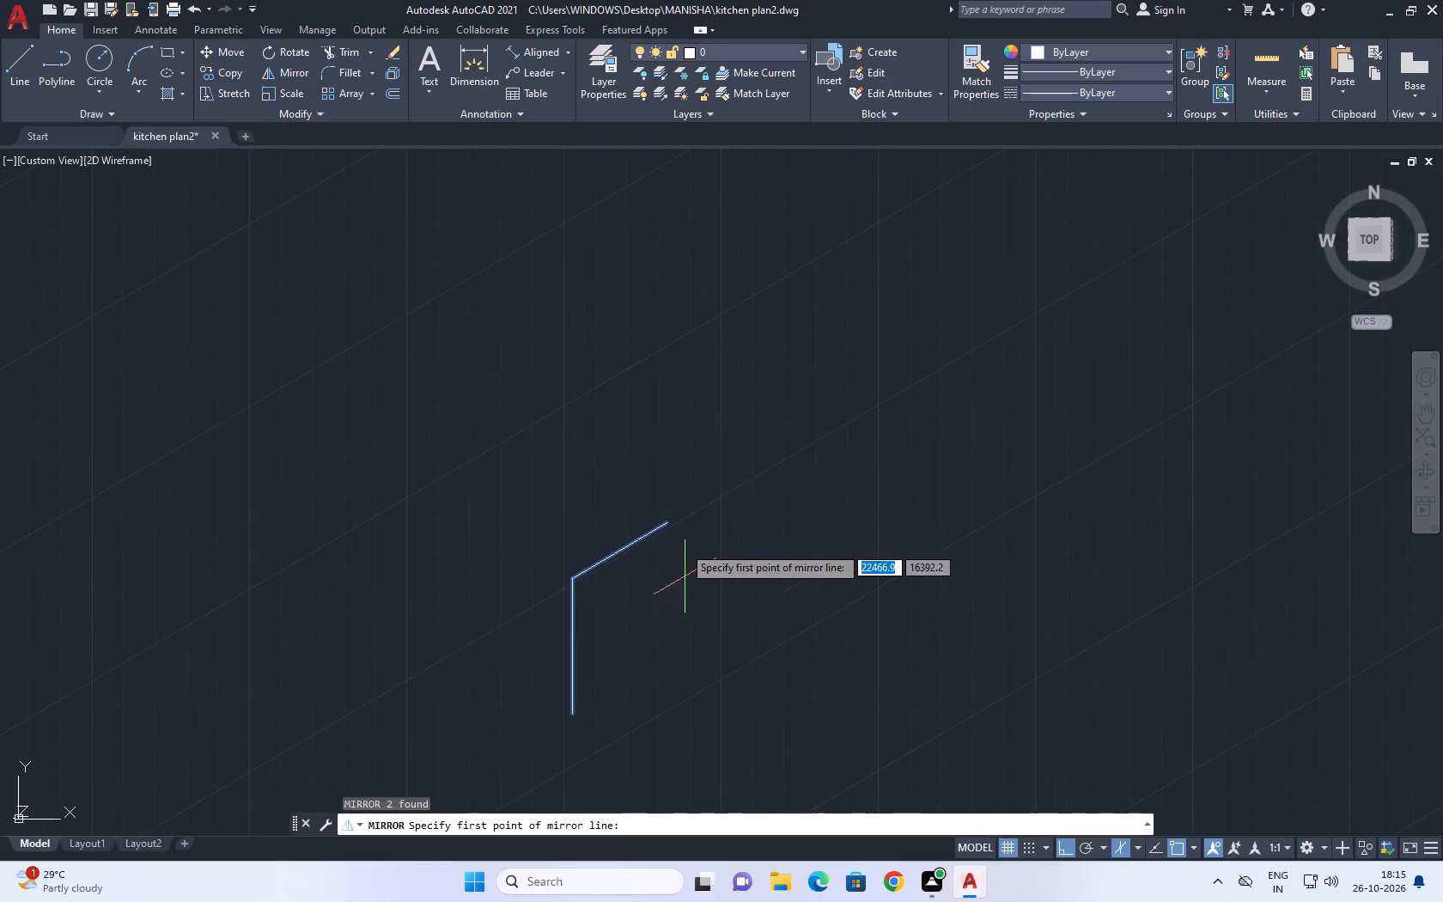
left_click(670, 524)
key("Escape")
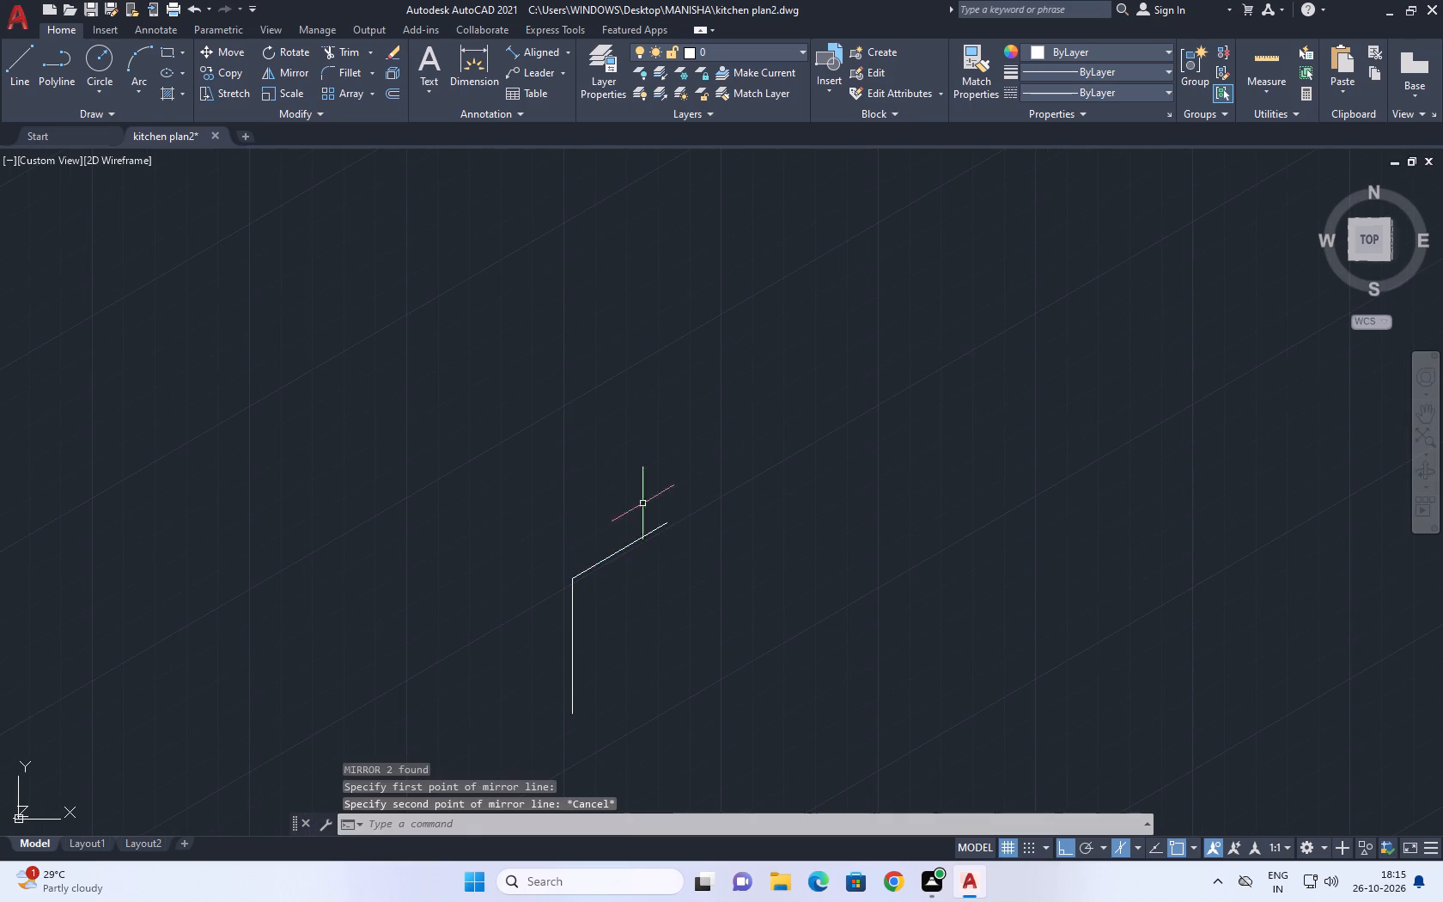
Copy the upright and sloping line along the 30° axis, from the upper corner to the sloping line's free end.
middle_click_drag(590, 618, 545, 513)
left_click_drag(582, 585, 557, 540)
left_click(464, 376)
type("co")
key("space")
left_click(528, 476)
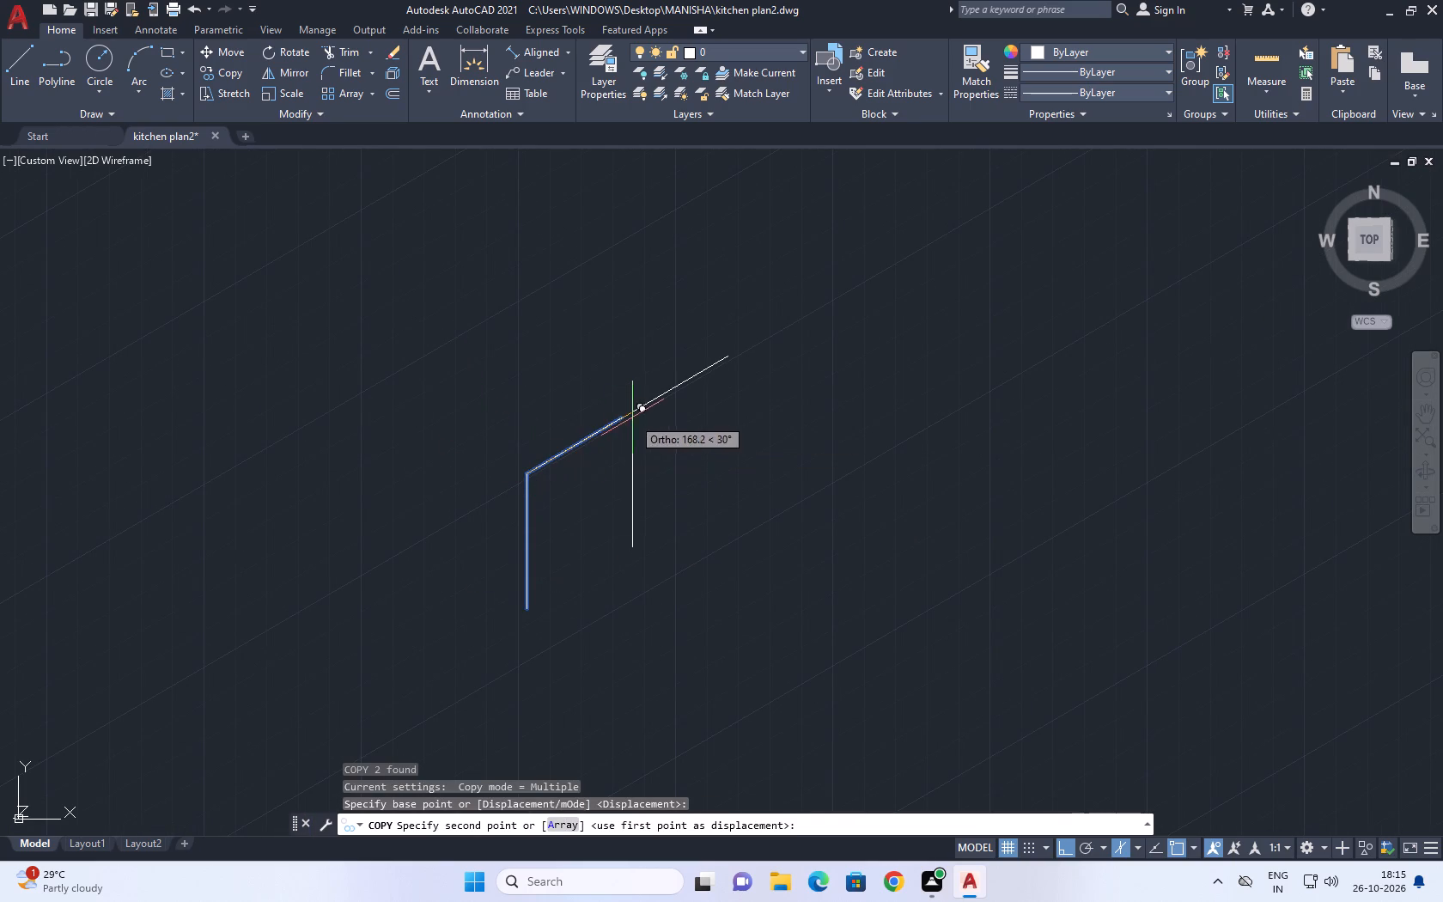
left_click(617, 417)
key("Escape")
Move the copied upright from the middle of the sloping run to its far upper end.
left_click(643, 460)
left_click(583, 492)
key("m")
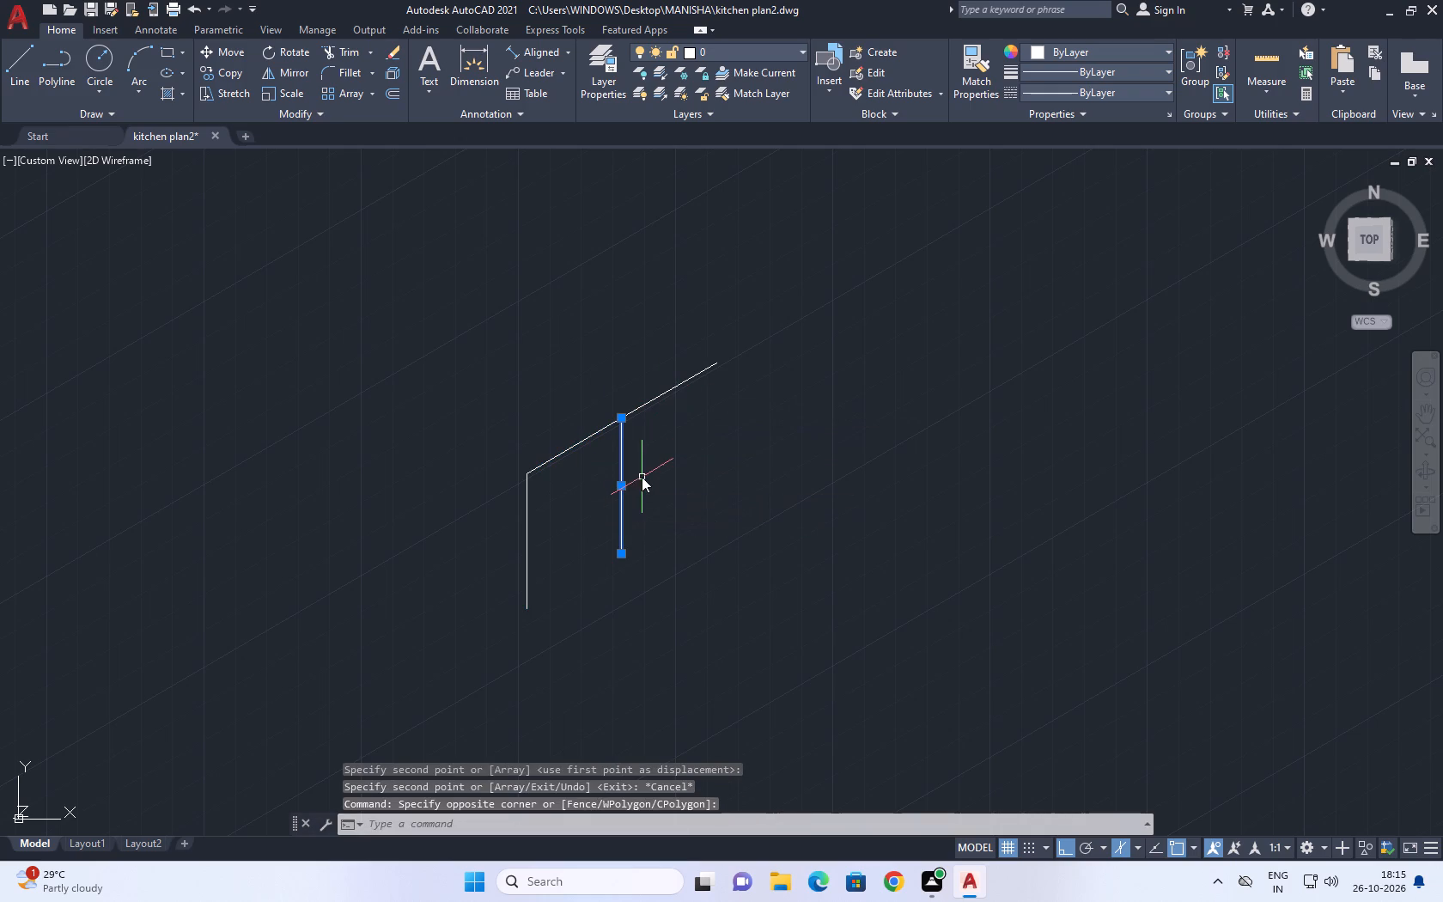
key("space")
left_click(618, 415)
left_click(721, 367)
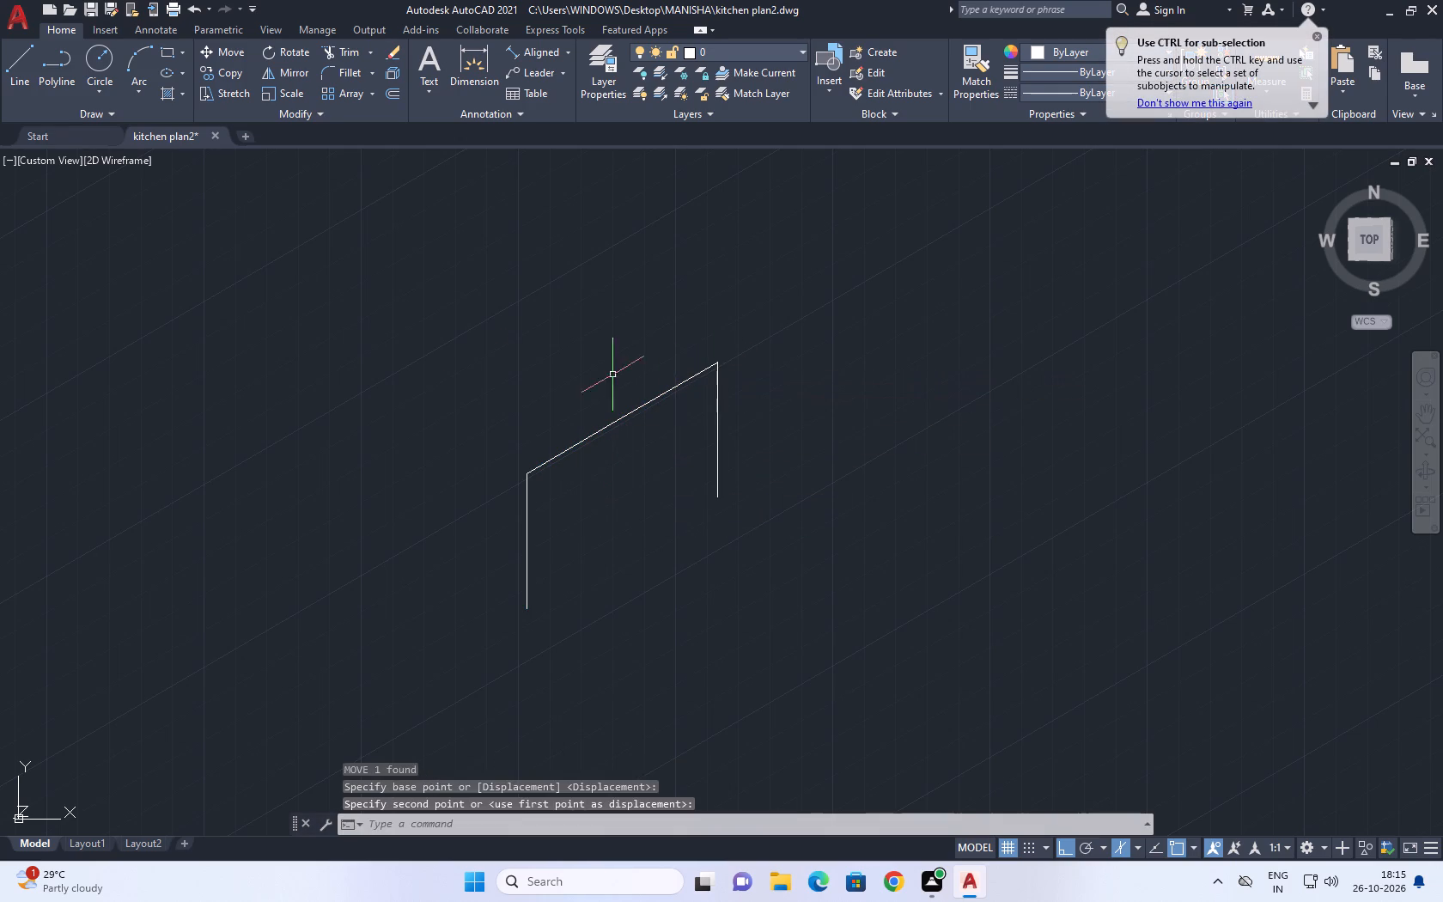
key("Escape")
Check the first sloping segment's length with an aligned dimension, and delete that dimension.
left_click(544, 50)
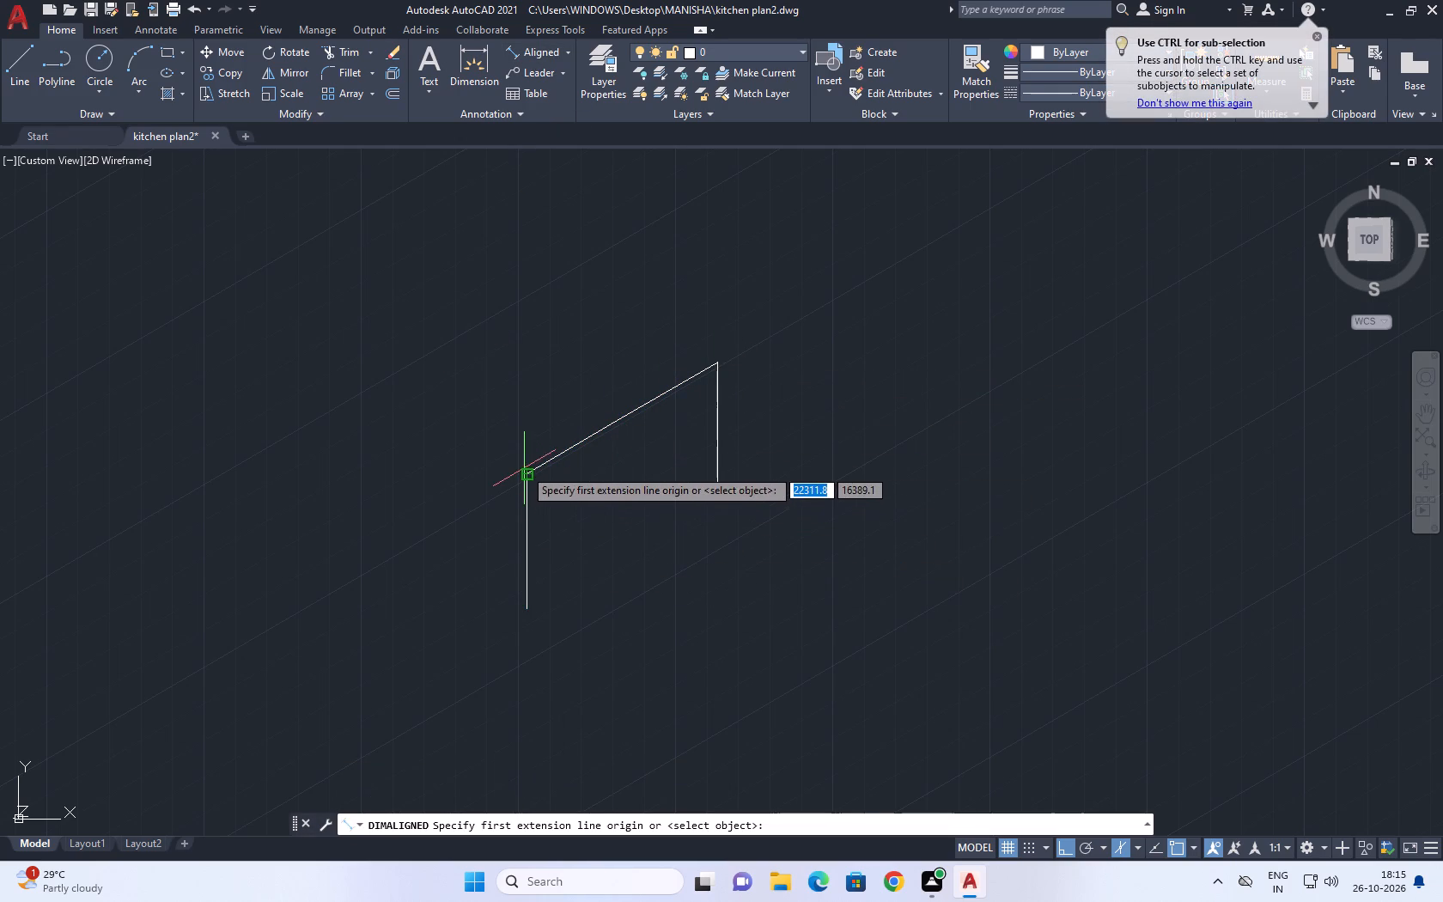
left_click(525, 474)
left_click(624, 420)
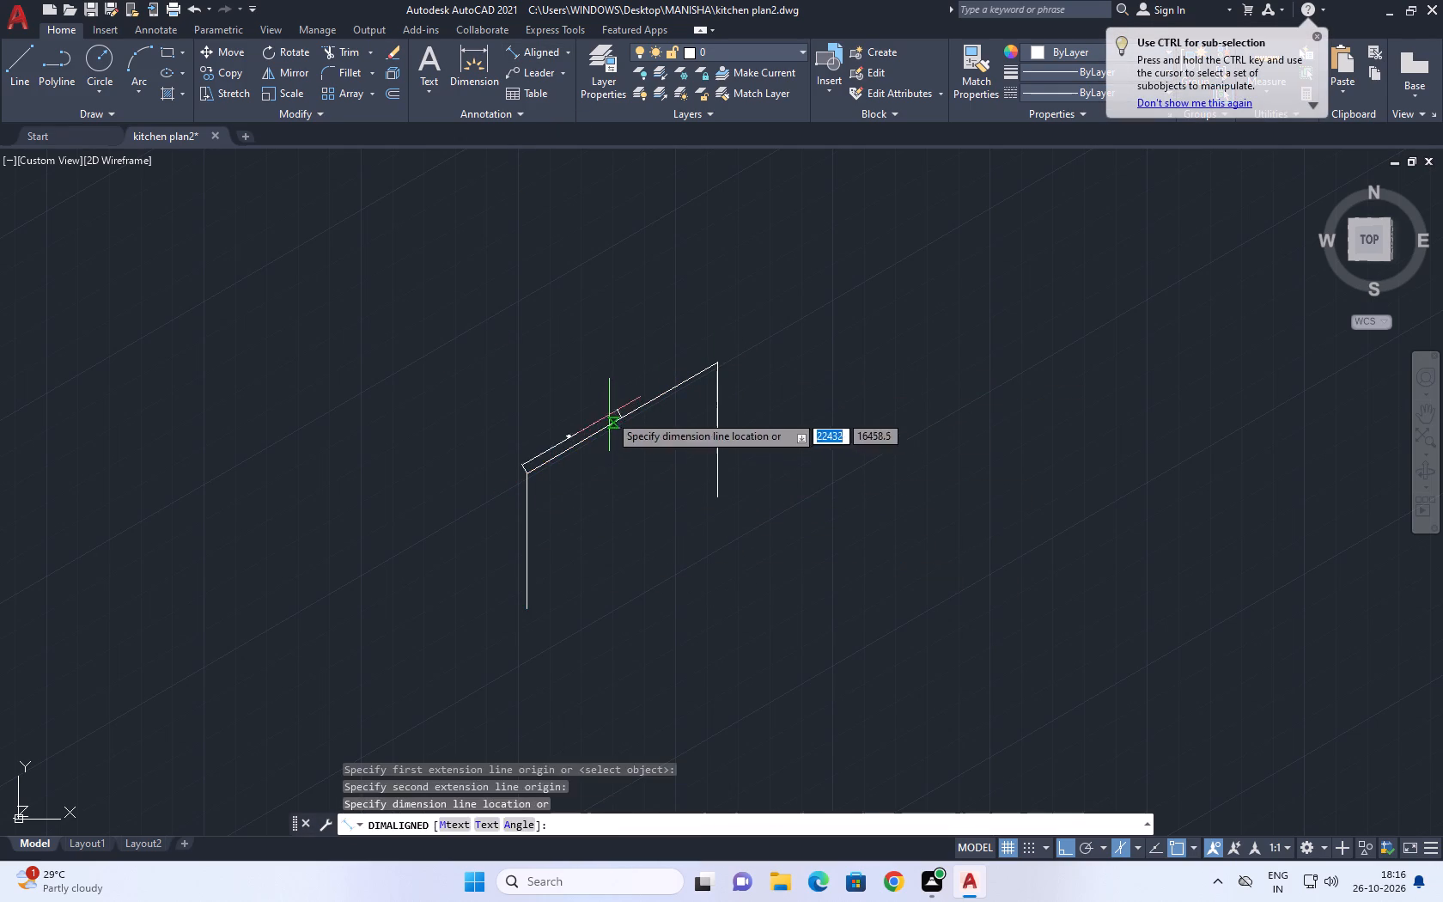
left_click(609, 414)
scroll(575, 430, "up", 3)
left_click(558, 483)
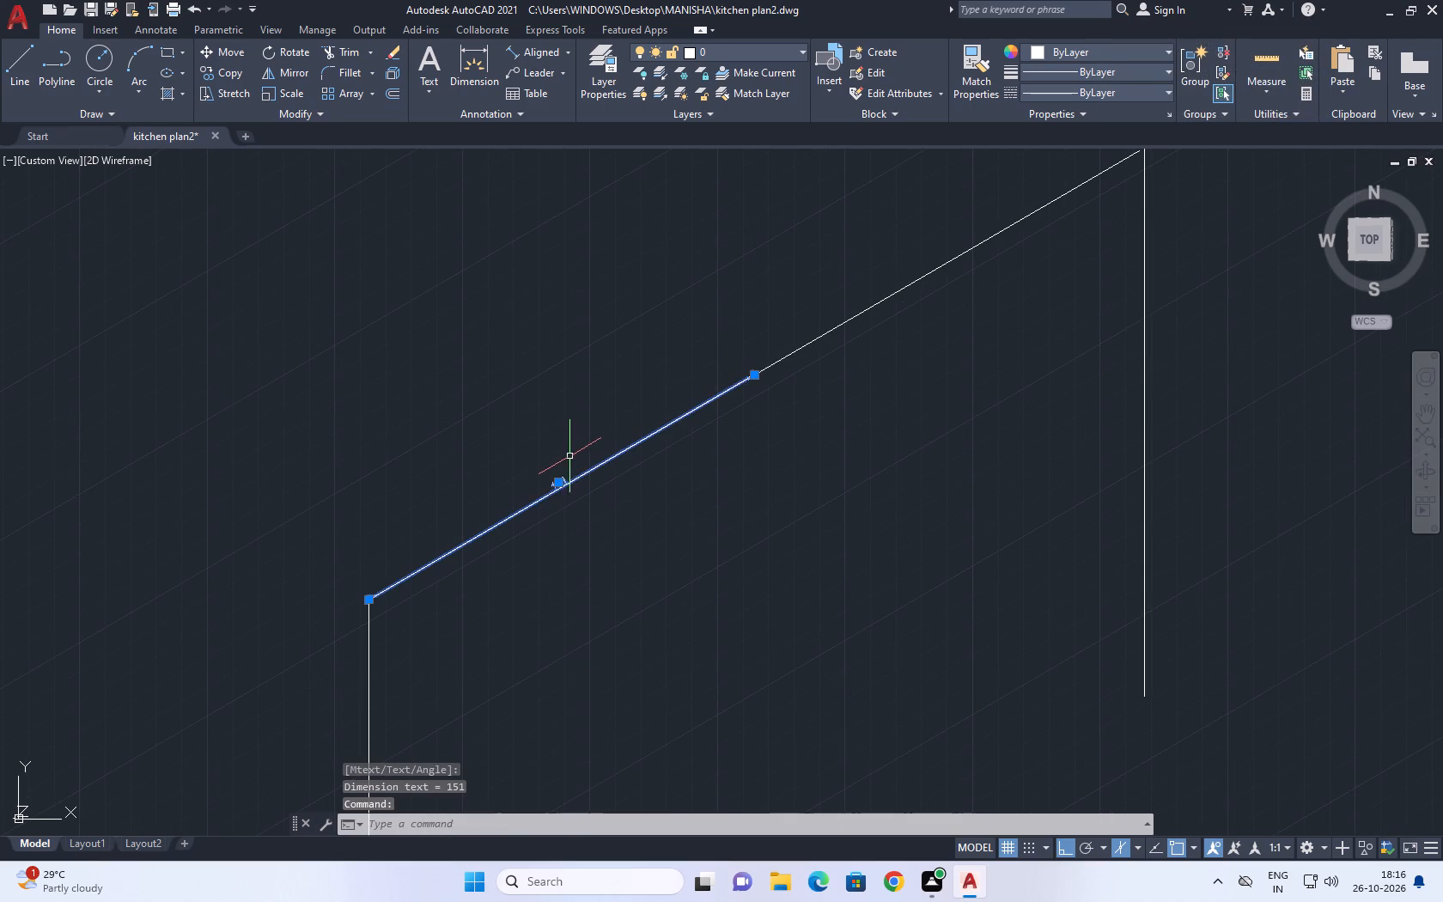
key("Delete")
Join the two collinear sloping segments at the top of the frame into one line.
middle_click_drag(720, 391, 713, 406)
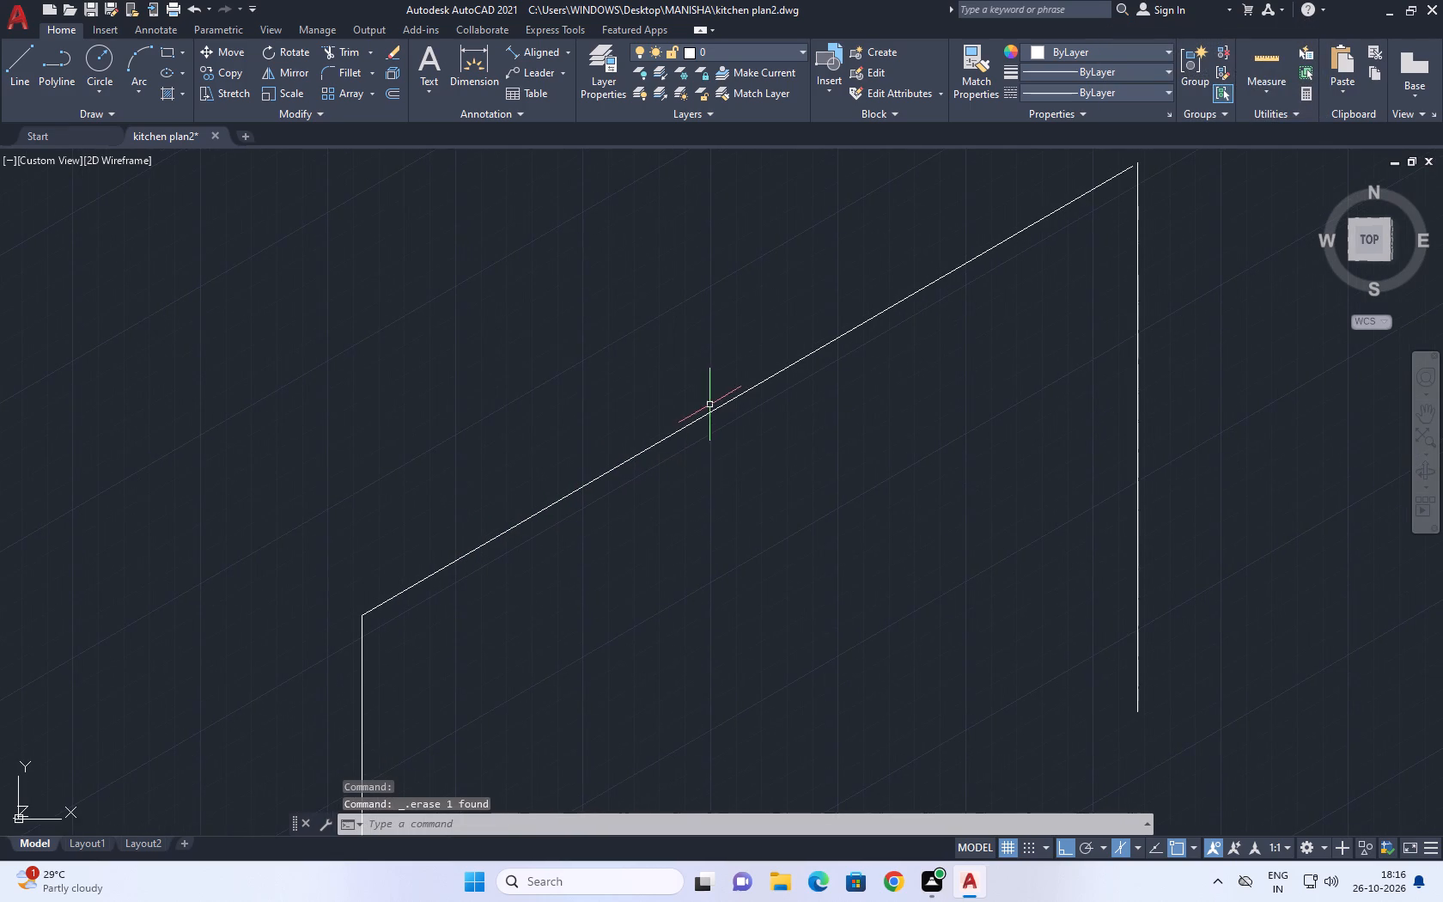
middle_click_drag(831, 479, 676, 441)
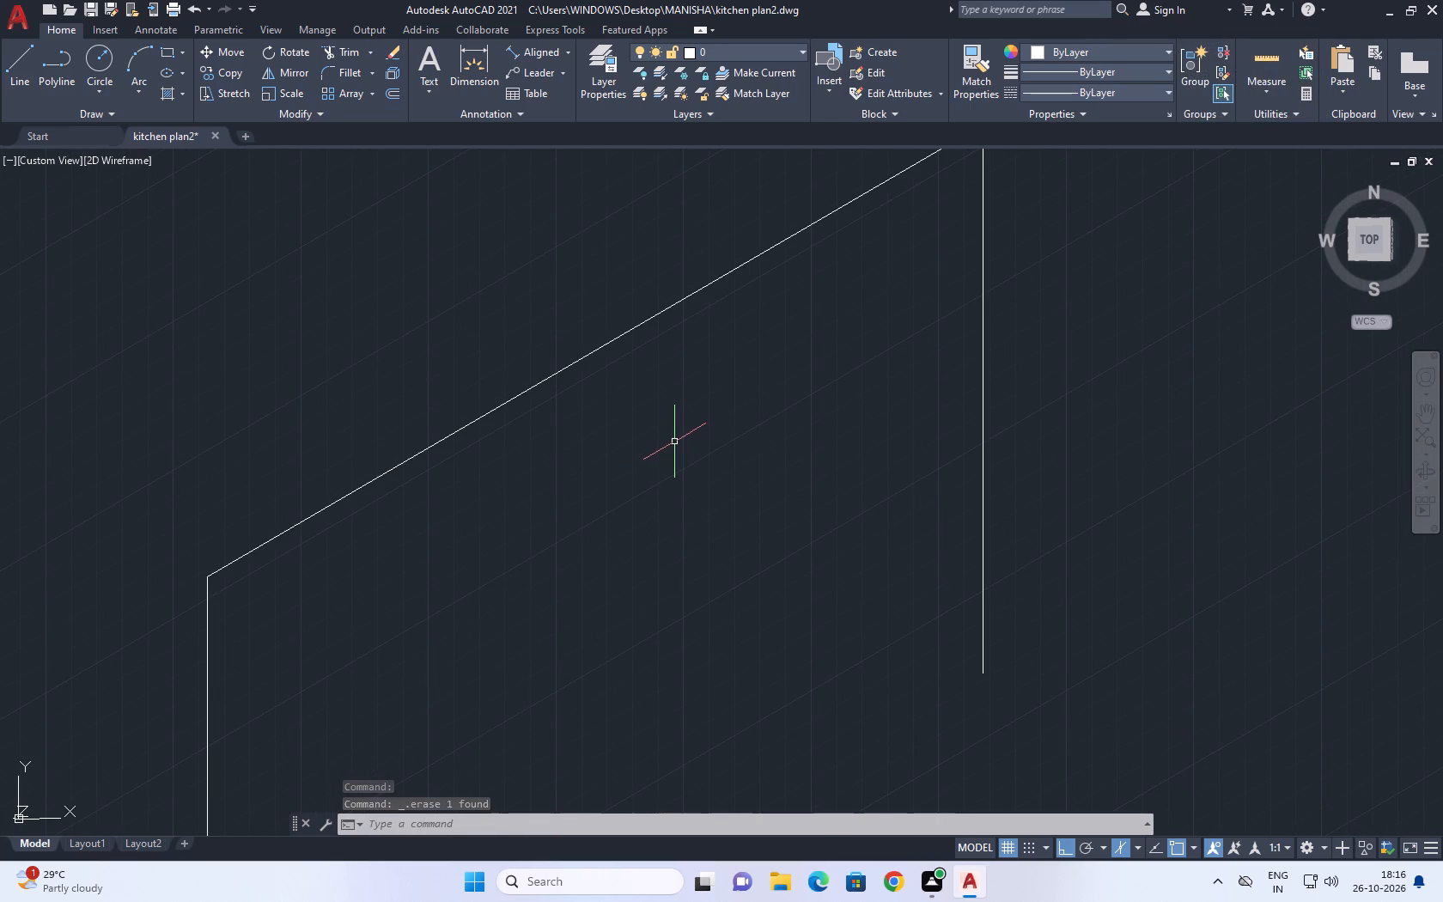
left_click(619, 343)
left_click(610, 335)
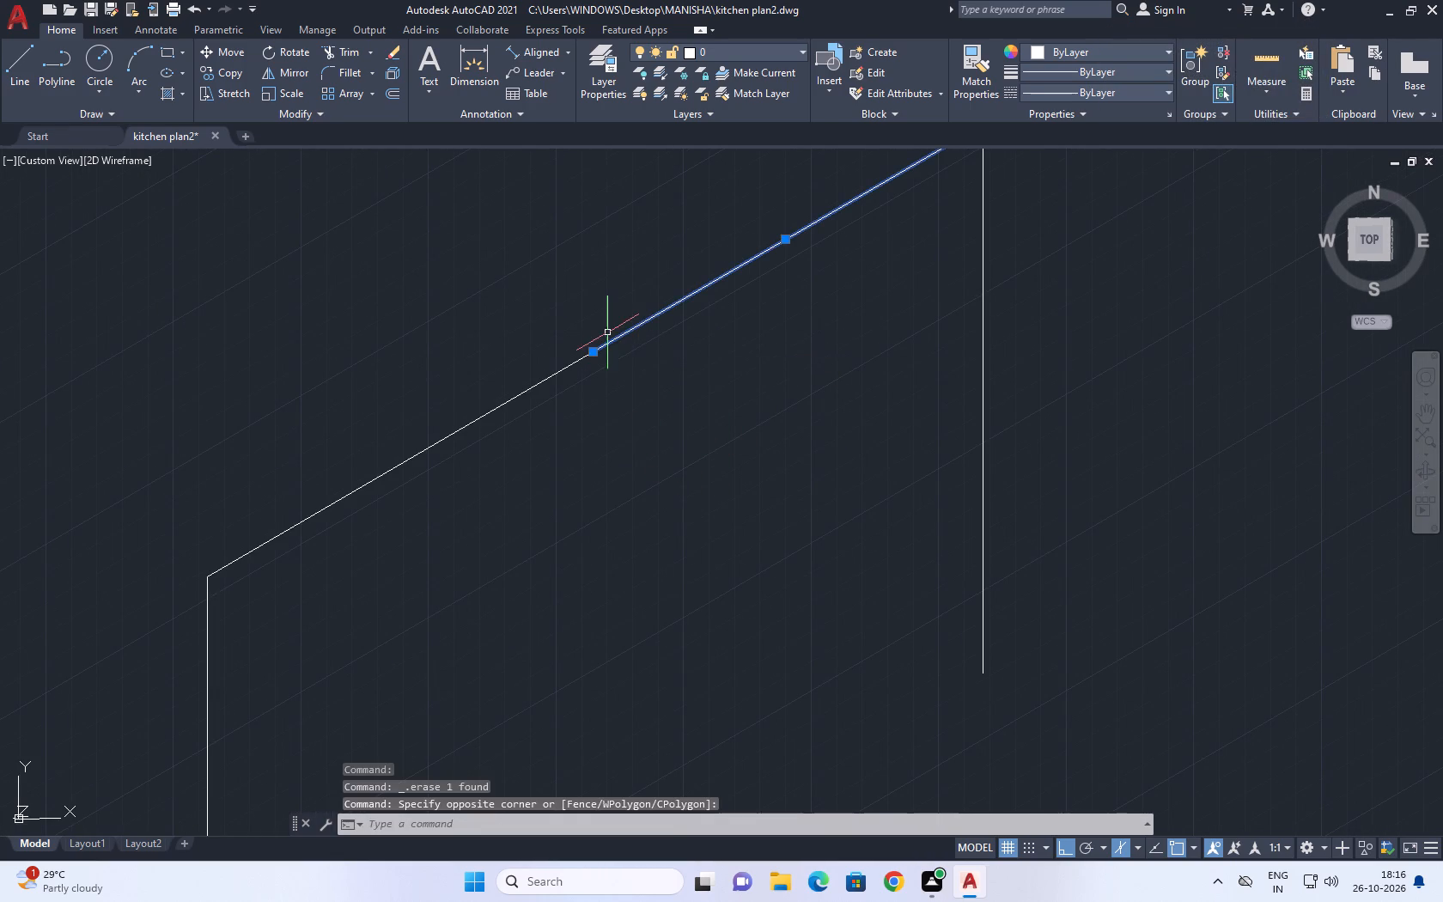
left_click_drag(606, 384, 568, 380)
left_click(534, 369)
key("j")
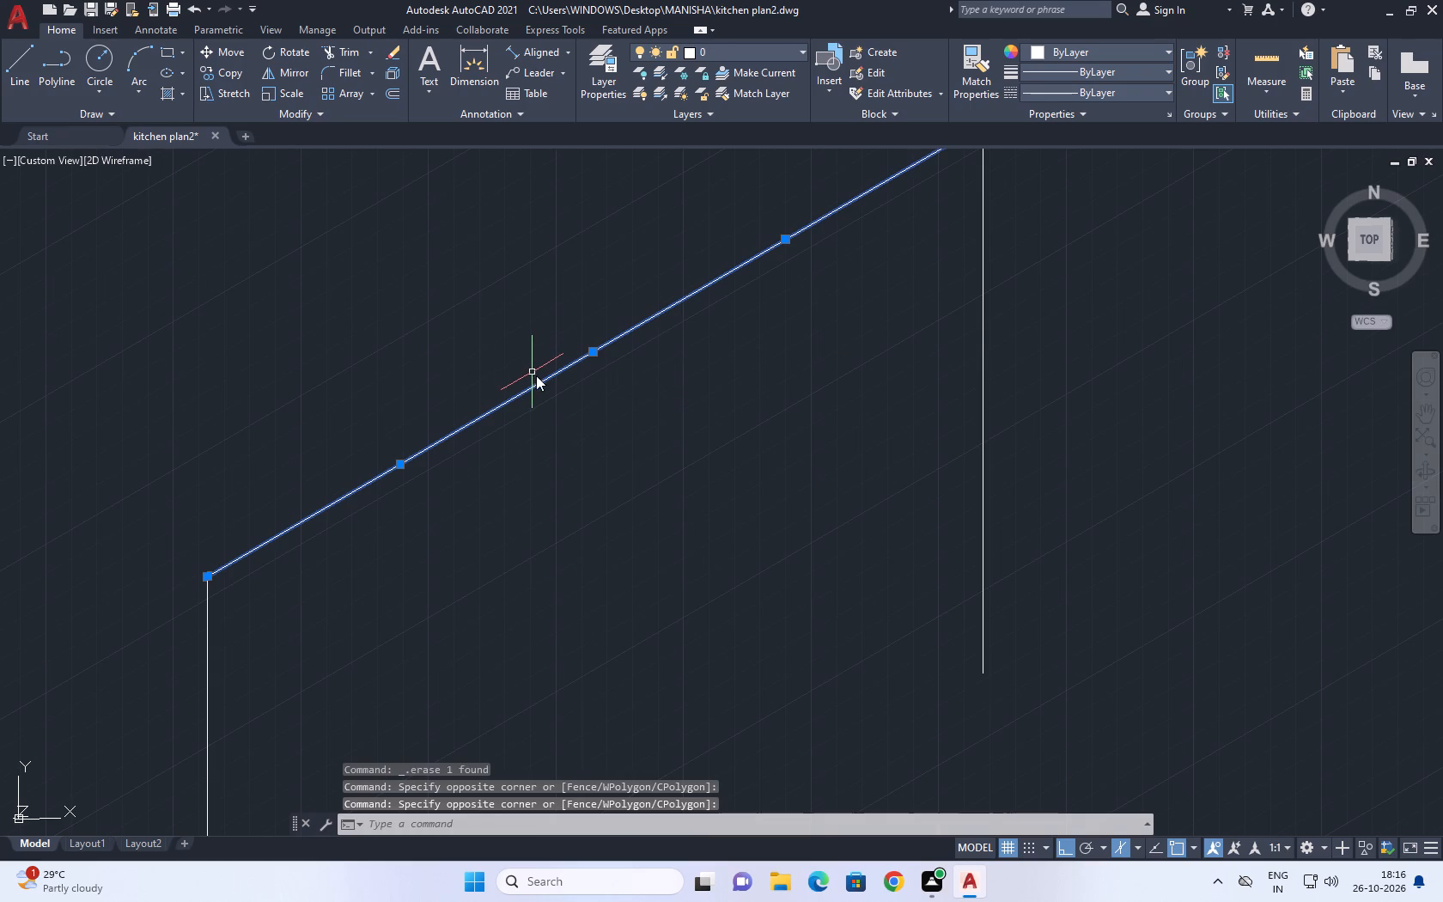
key("Return")
Divide the joined sloping line into 8 equal segments.
left_click_drag(563, 402, 545, 381)
left_click_drag(480, 340, 472, 335)
key("d")
type("oi")
key("BackSpace")
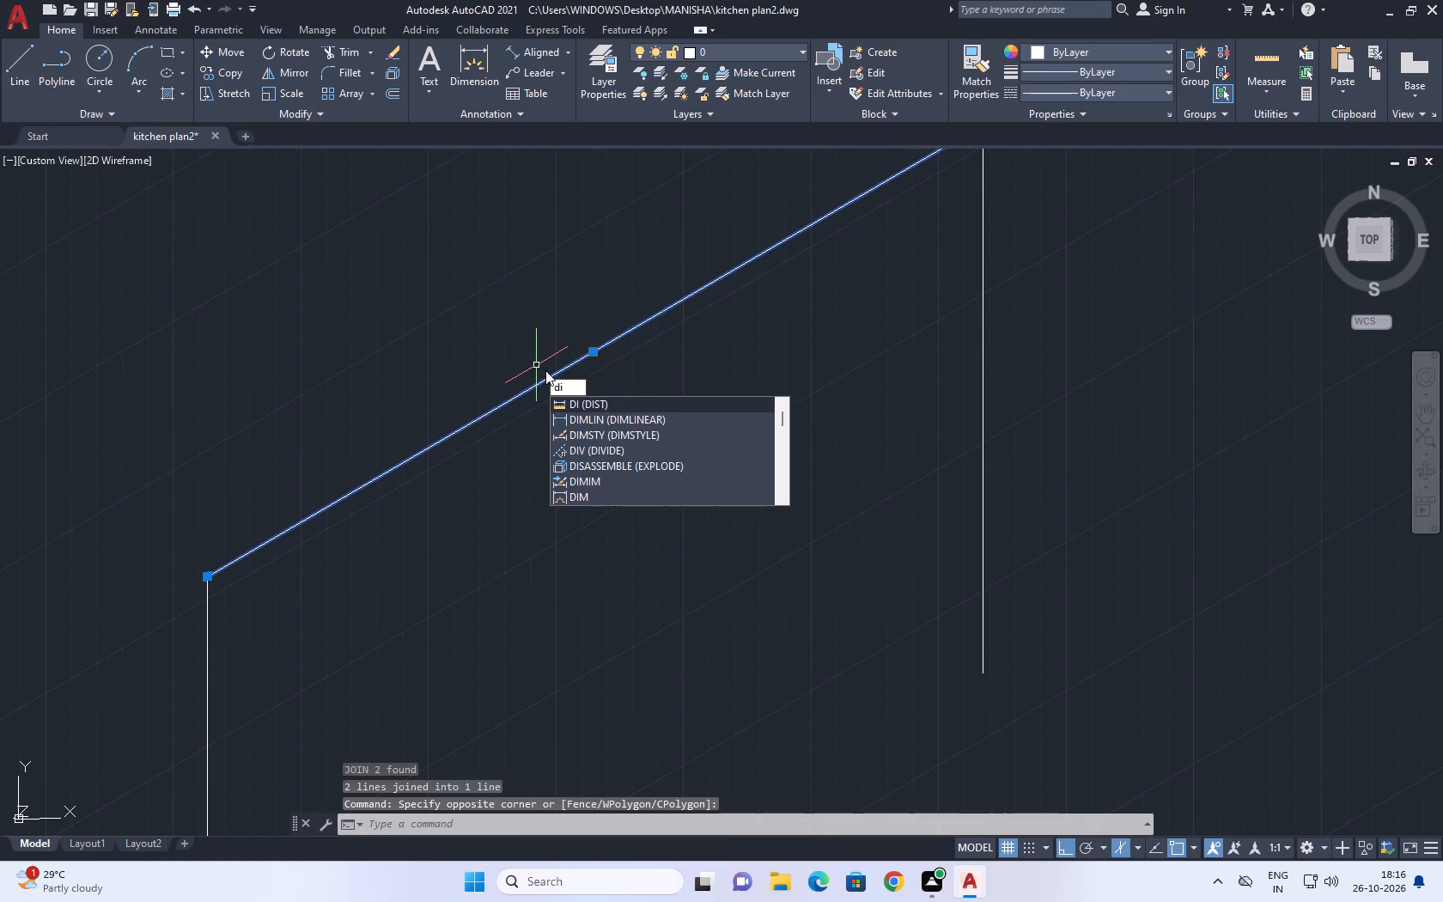
type("v")
key("space")
left_click(554, 378)
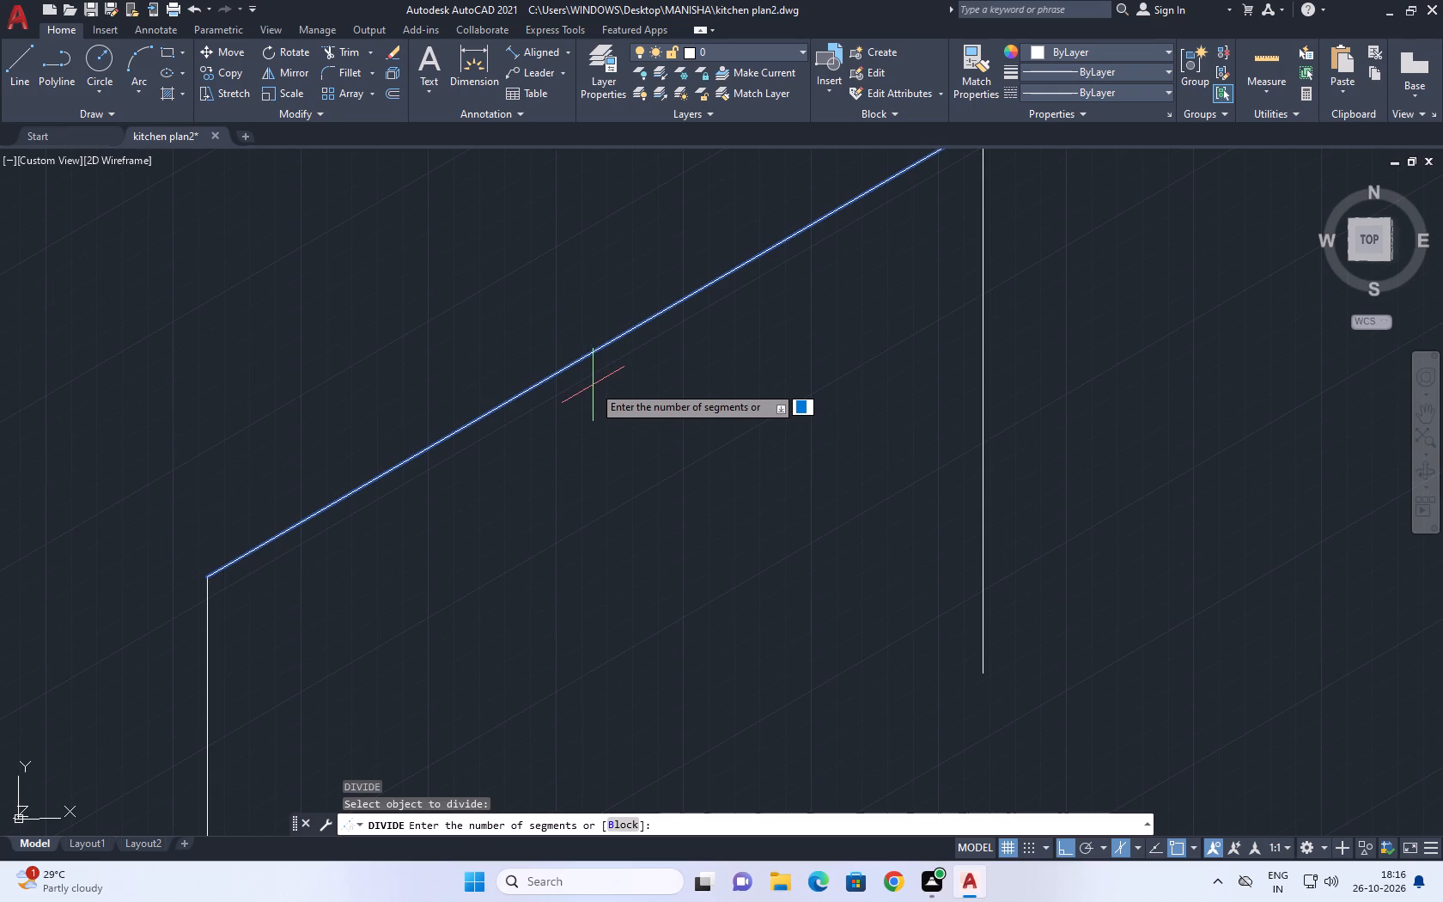
key("8")
key("Return")
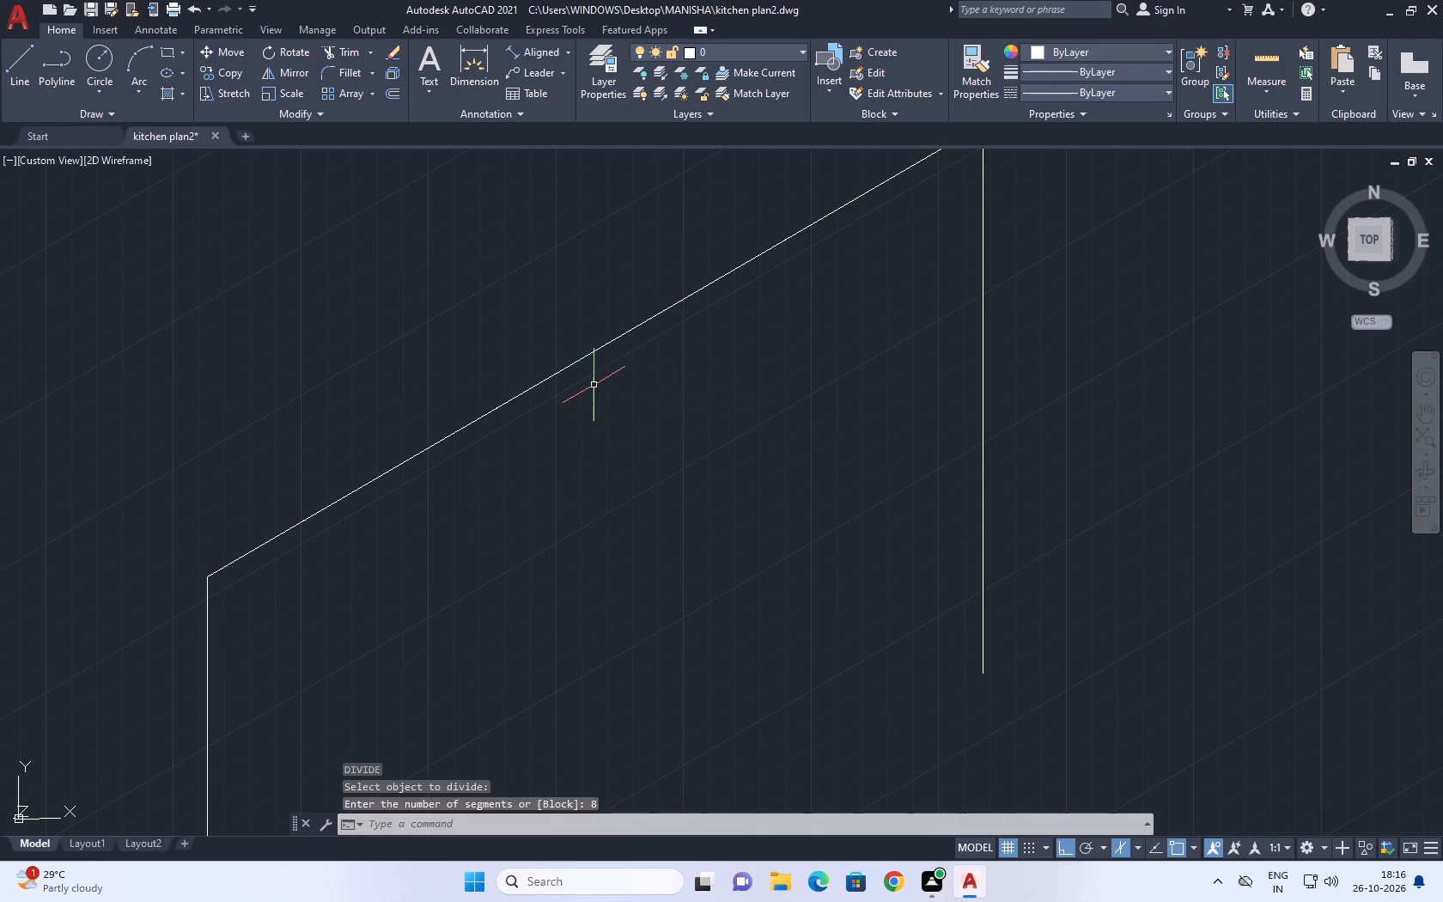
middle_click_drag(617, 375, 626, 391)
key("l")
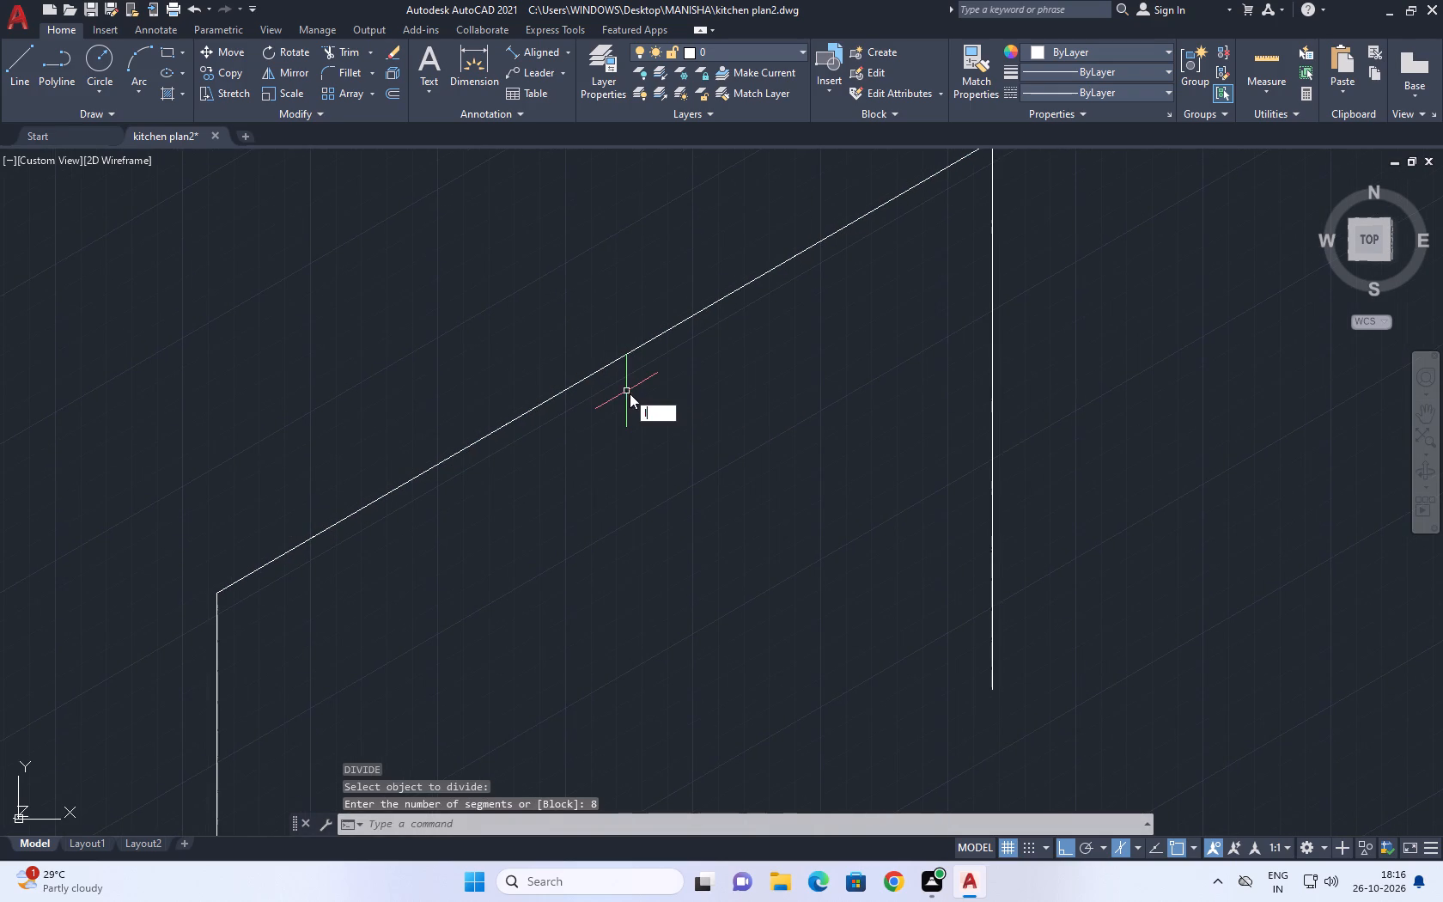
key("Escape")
Offset the sloping top line by 1 toward the inside of the frame.
middle_click_drag(725, 381, 680, 381)
left_click_drag(686, 409, 564, 348)
left_click(493, 316)
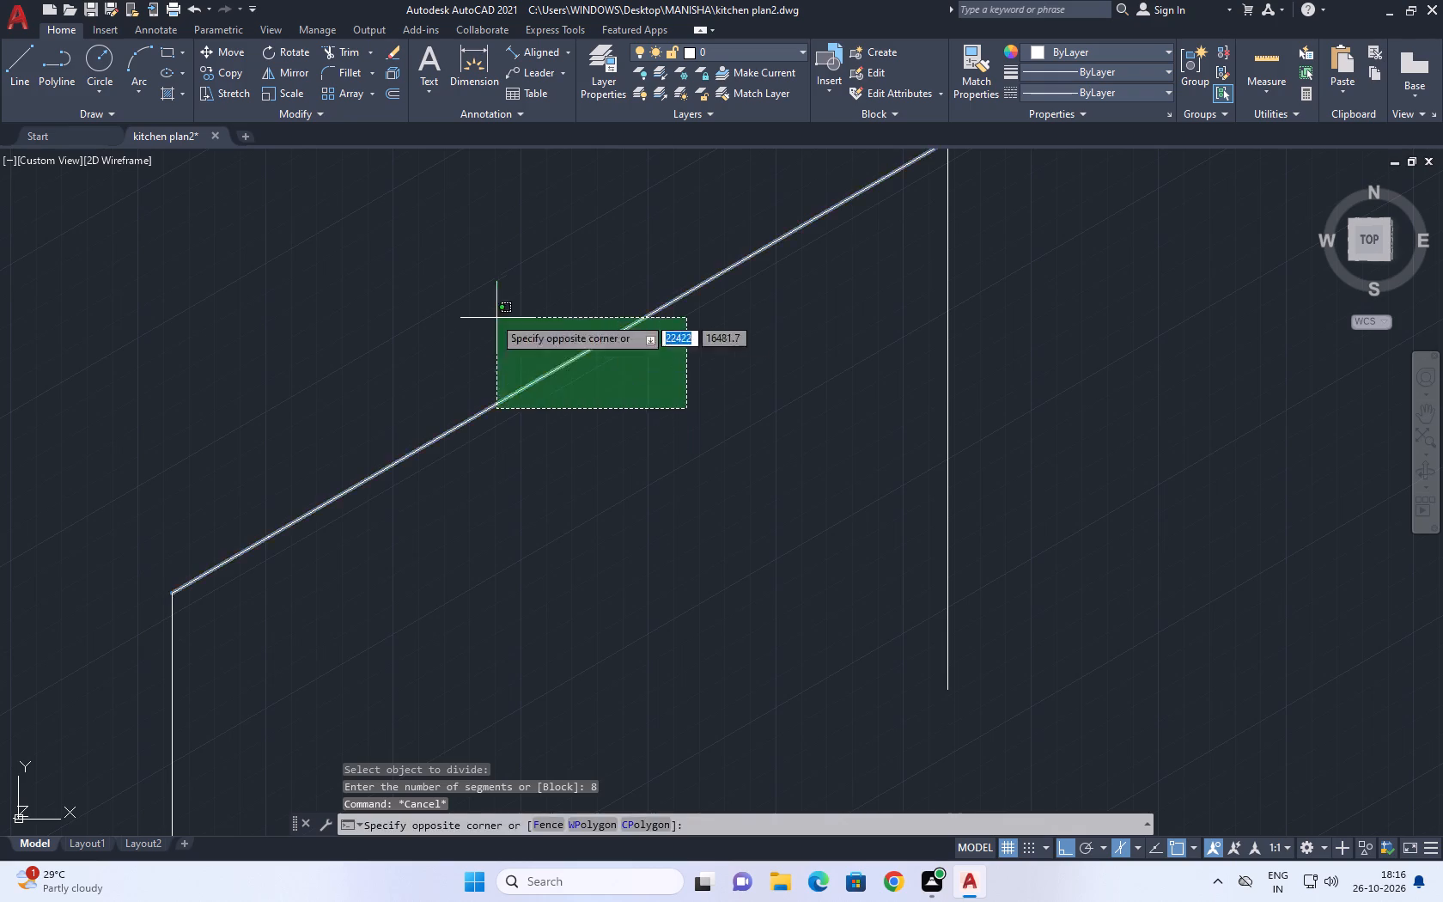
middle_click(522, 321)
type("o")
key("space")
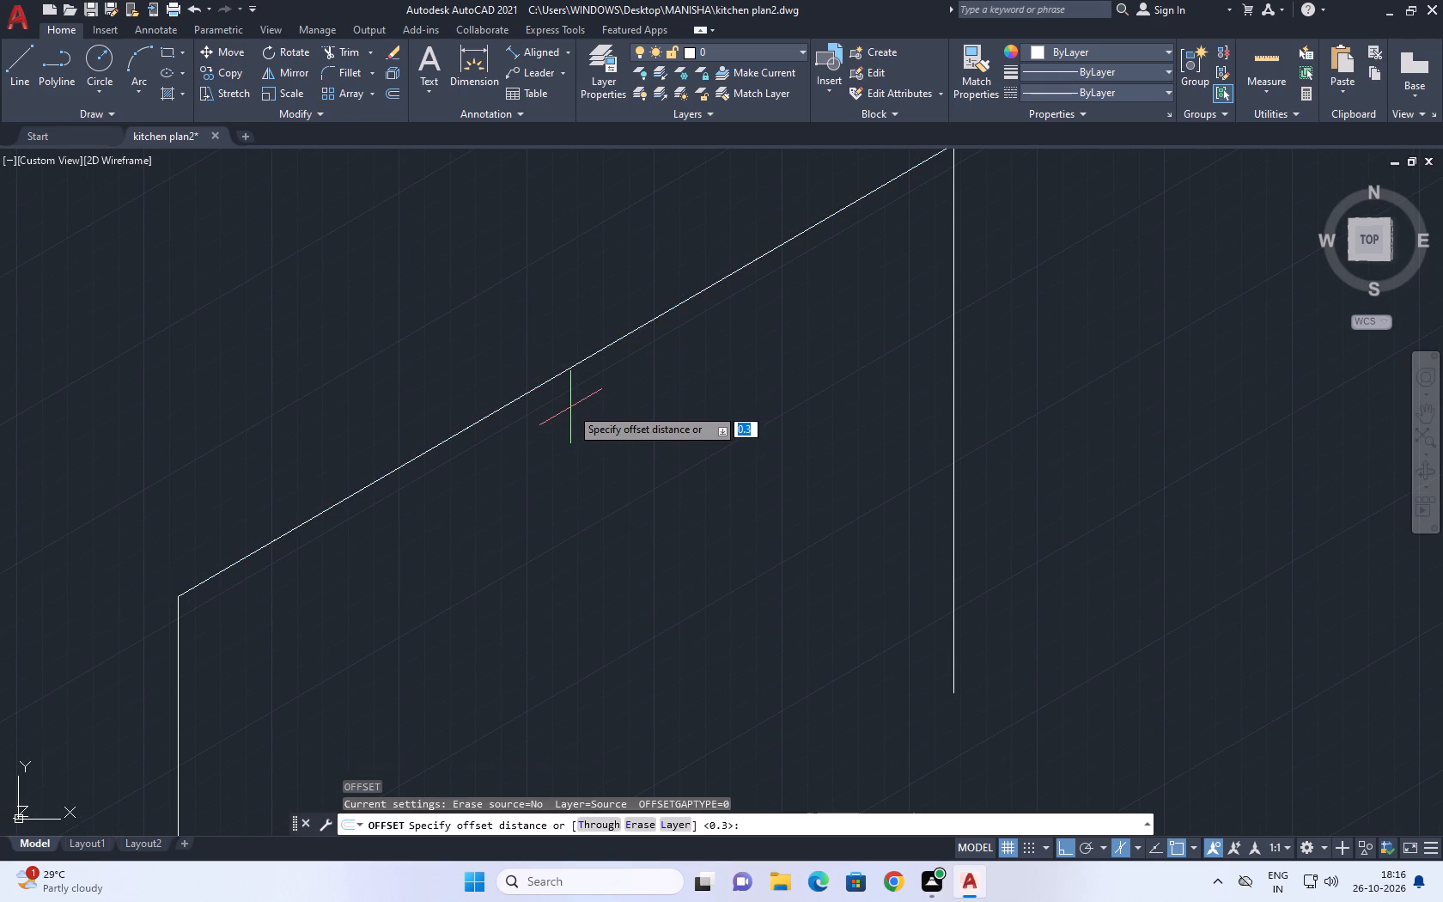
key("1")
key("Return")
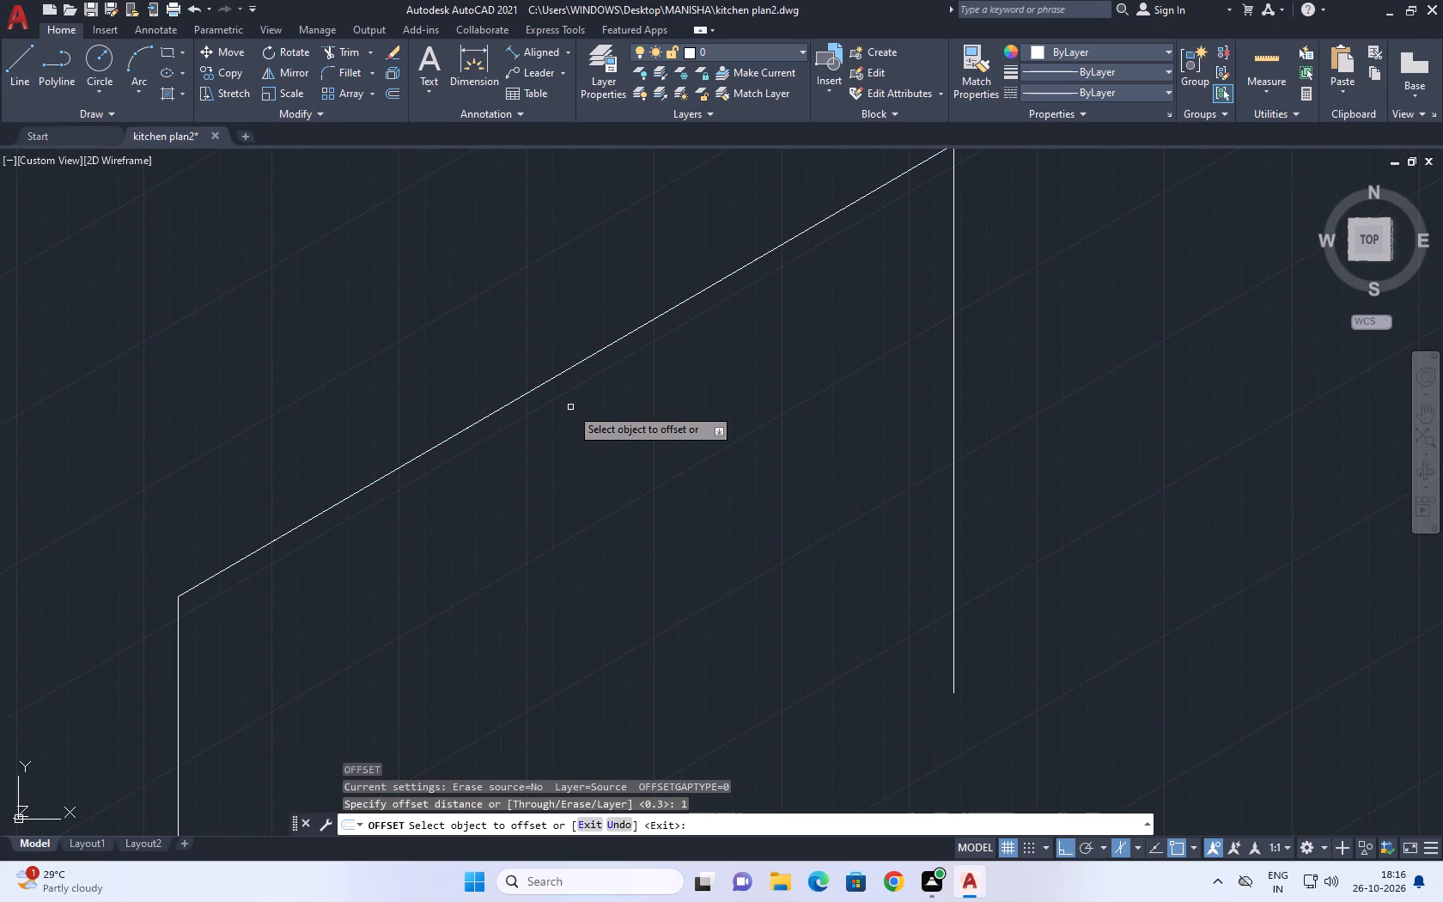
left_click(545, 382)
left_click(590, 449)
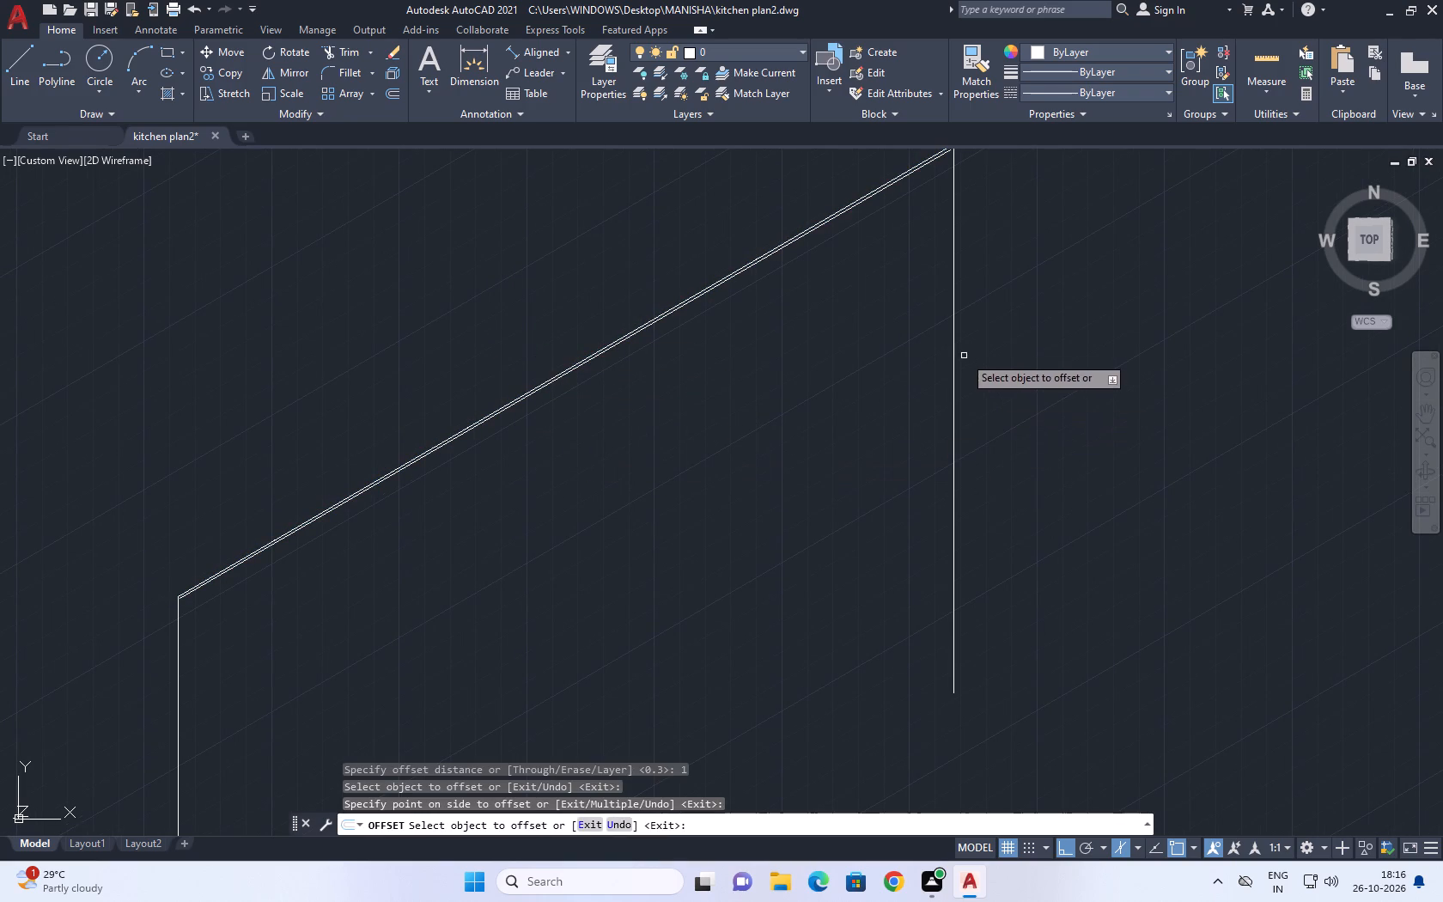
Offset both uprights by 1 toward the inside of the frame.
left_click(953, 349)
left_click(904, 411)
scroll(913, 408, "down", 4)
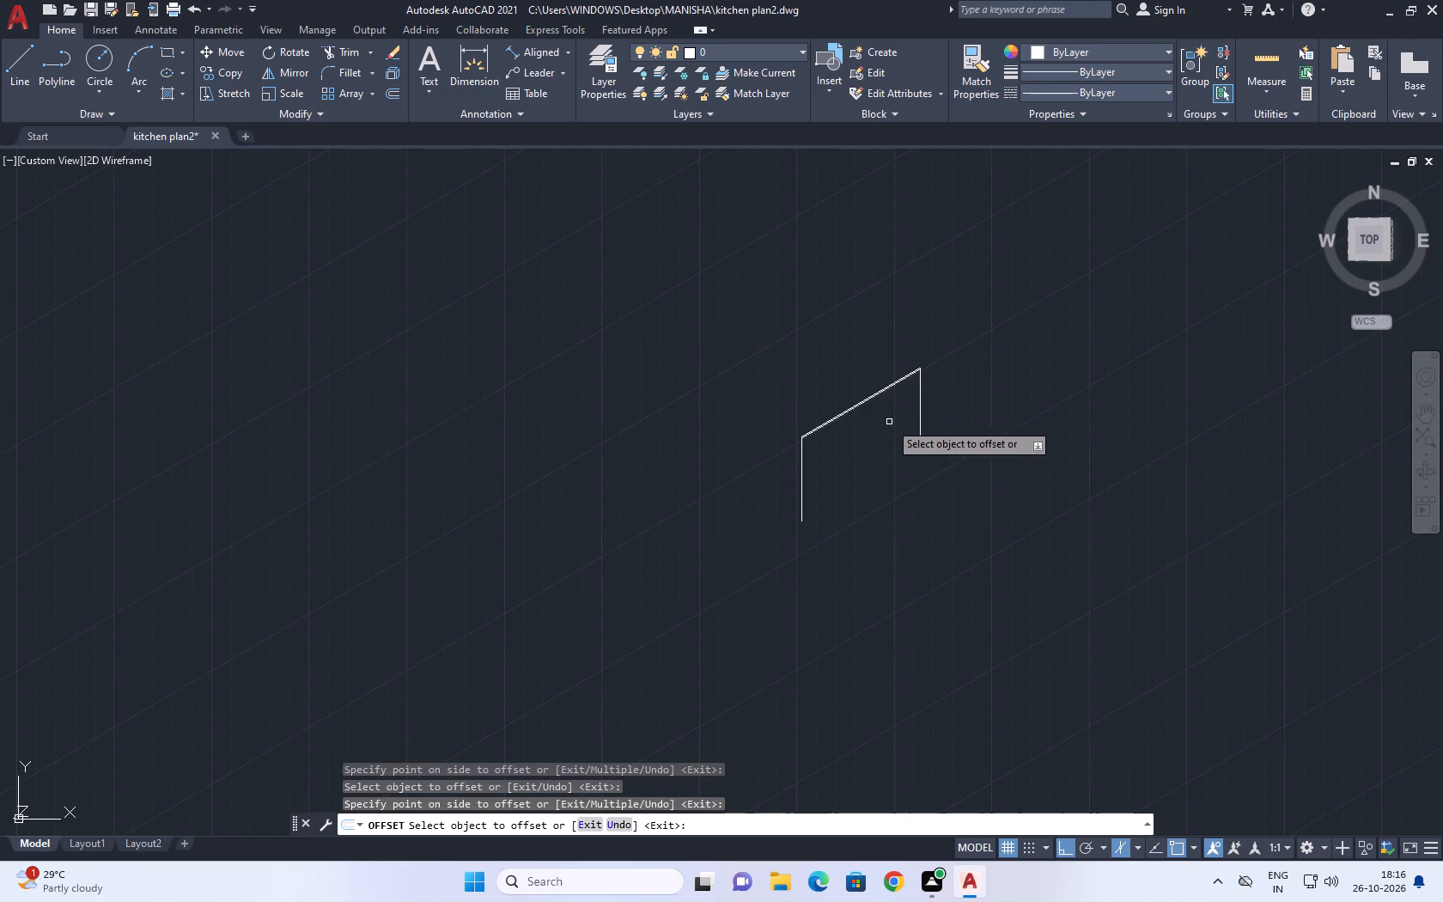
scroll(806, 477, "up", 3)
left_click(779, 449)
left_click(808, 442)
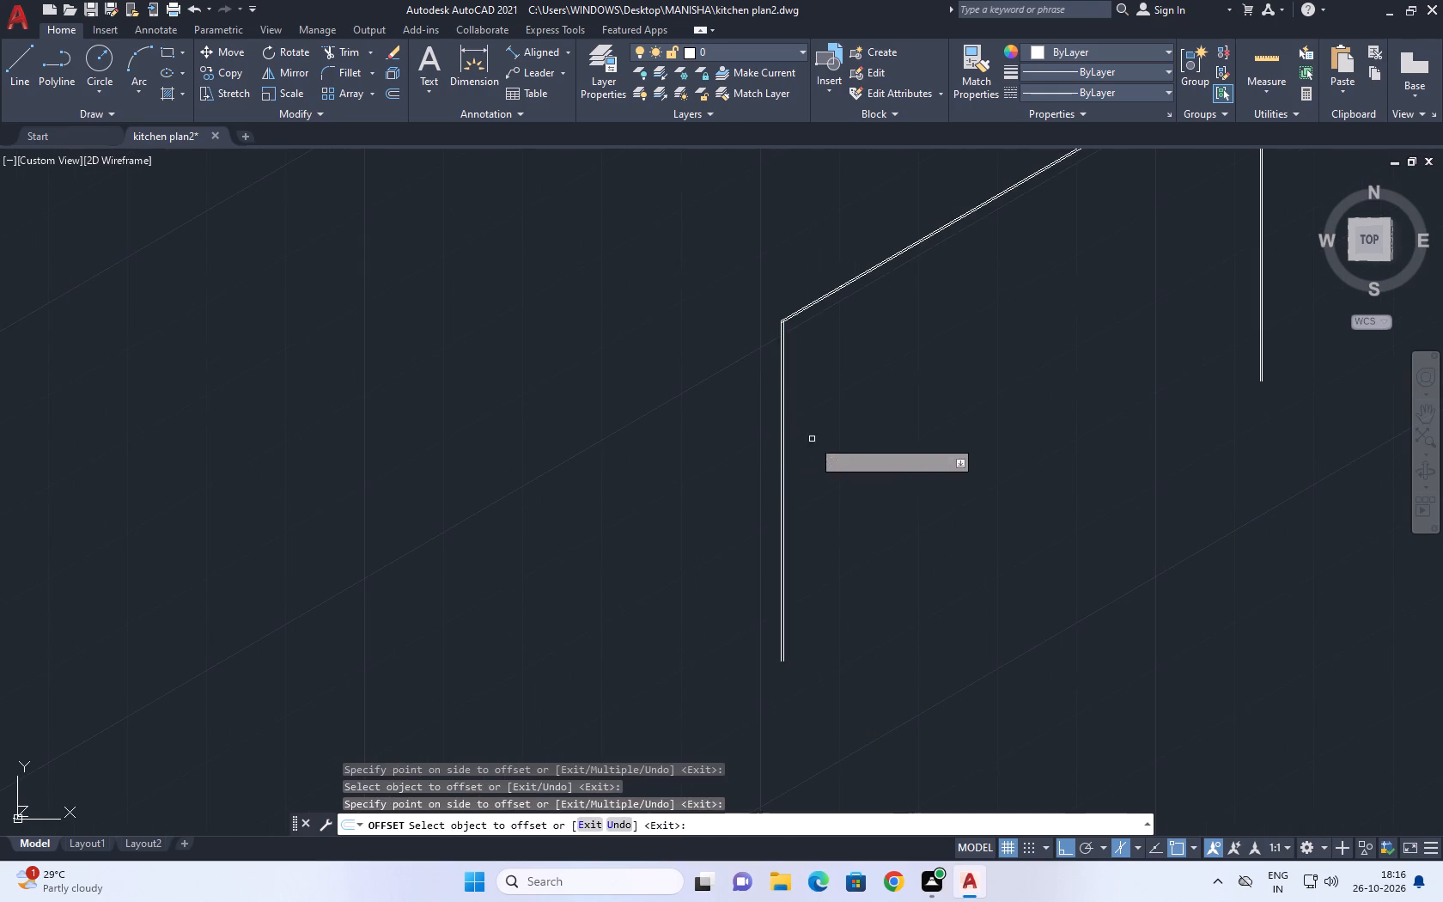
key("Escape")
Trim the overhanging ends of the inner sloping line and inner upright at the frame's lower corner.
scroll(789, 356, "up", 3)
middle_click_drag(797, 332, 778, 399)
type("tr")
key("space")
scroll(732, 287, "up", 5)
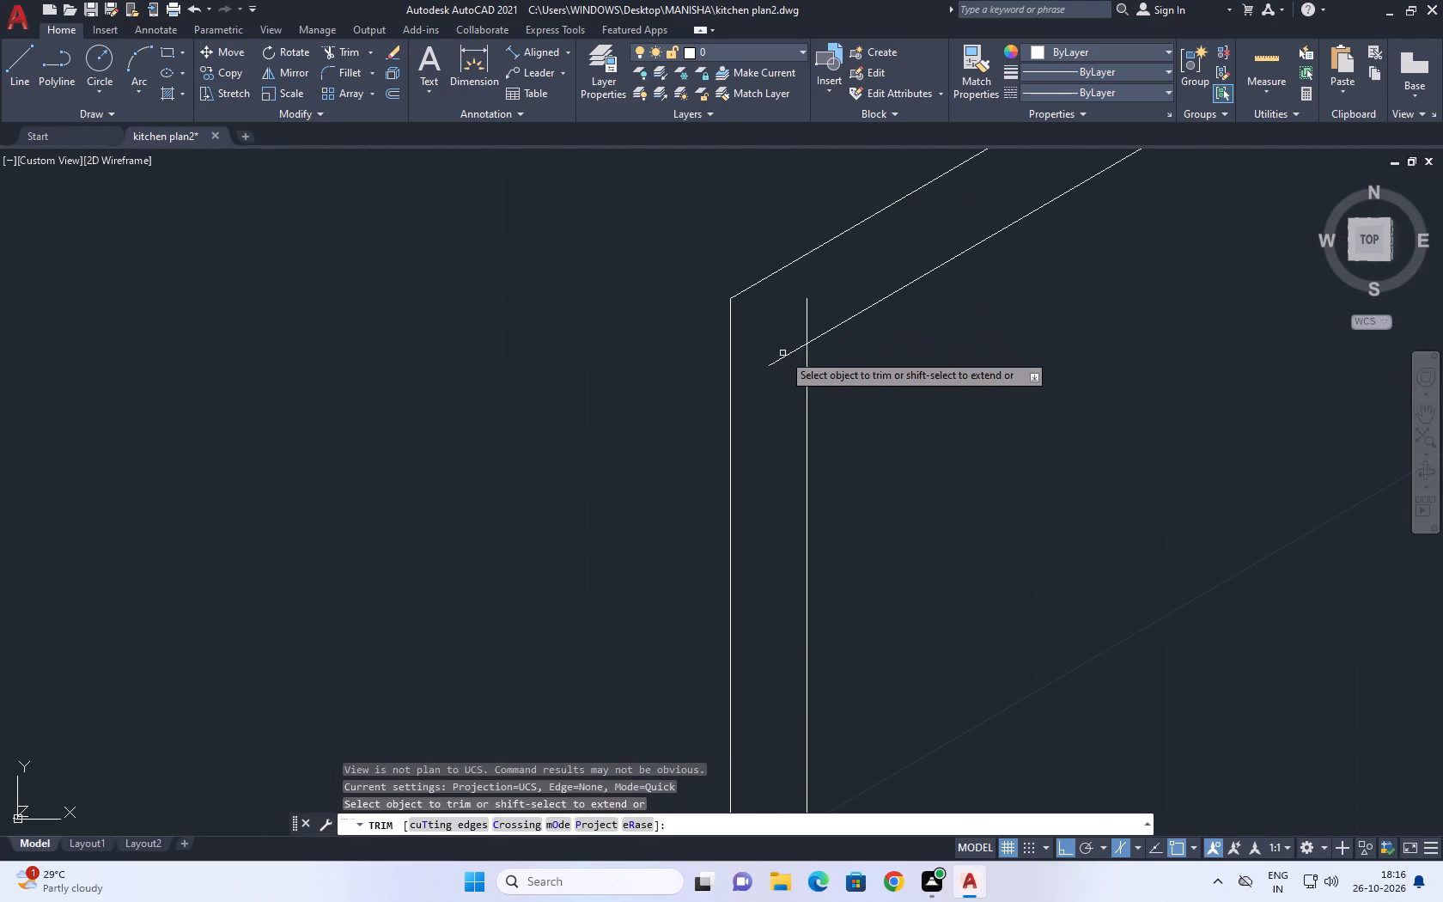
left_click(786, 373)
left_click(810, 309)
Join the inner and outer sloping lines to their matching uprights at the frame's upper corner with radius 0 fillets.
scroll(758, 352, "down", 7)
middle_click_drag(921, 289, 556, 657)
middle_click_drag(903, 369, 217, 673)
middle_click_drag(964, 332, 0, 657)
scroll(0, 655, "up", 1)
middle_click_drag(793, 317, 574, 771)
scroll(574, 771, "up", 1)
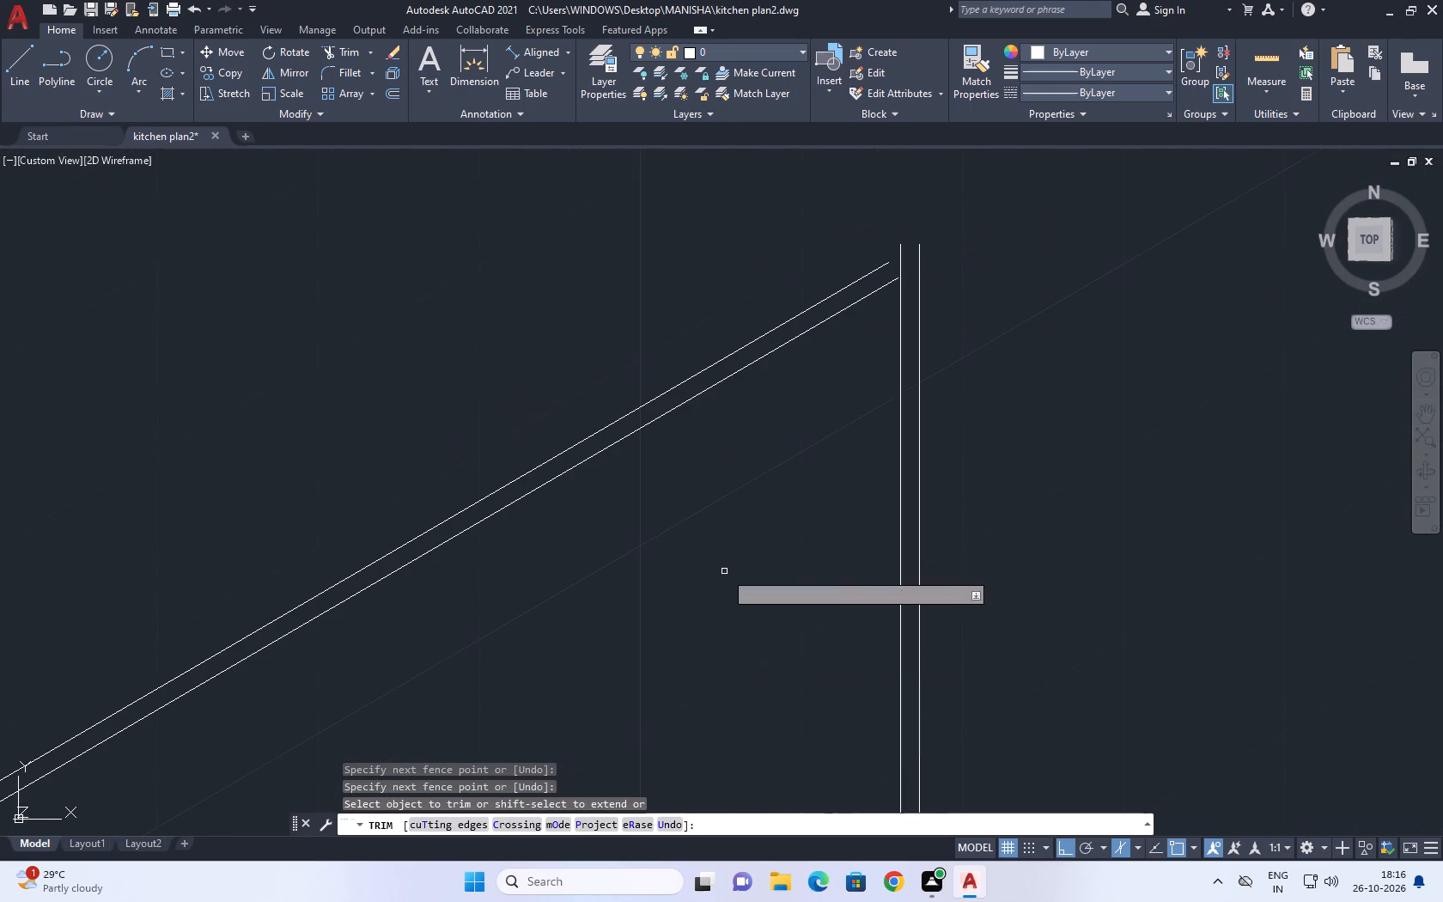
middle_click_drag(878, 320, 848, 466)
key("Escape")
middle_click_drag(888, 420, 888, 442)
scroll(888, 420, "down", 1)
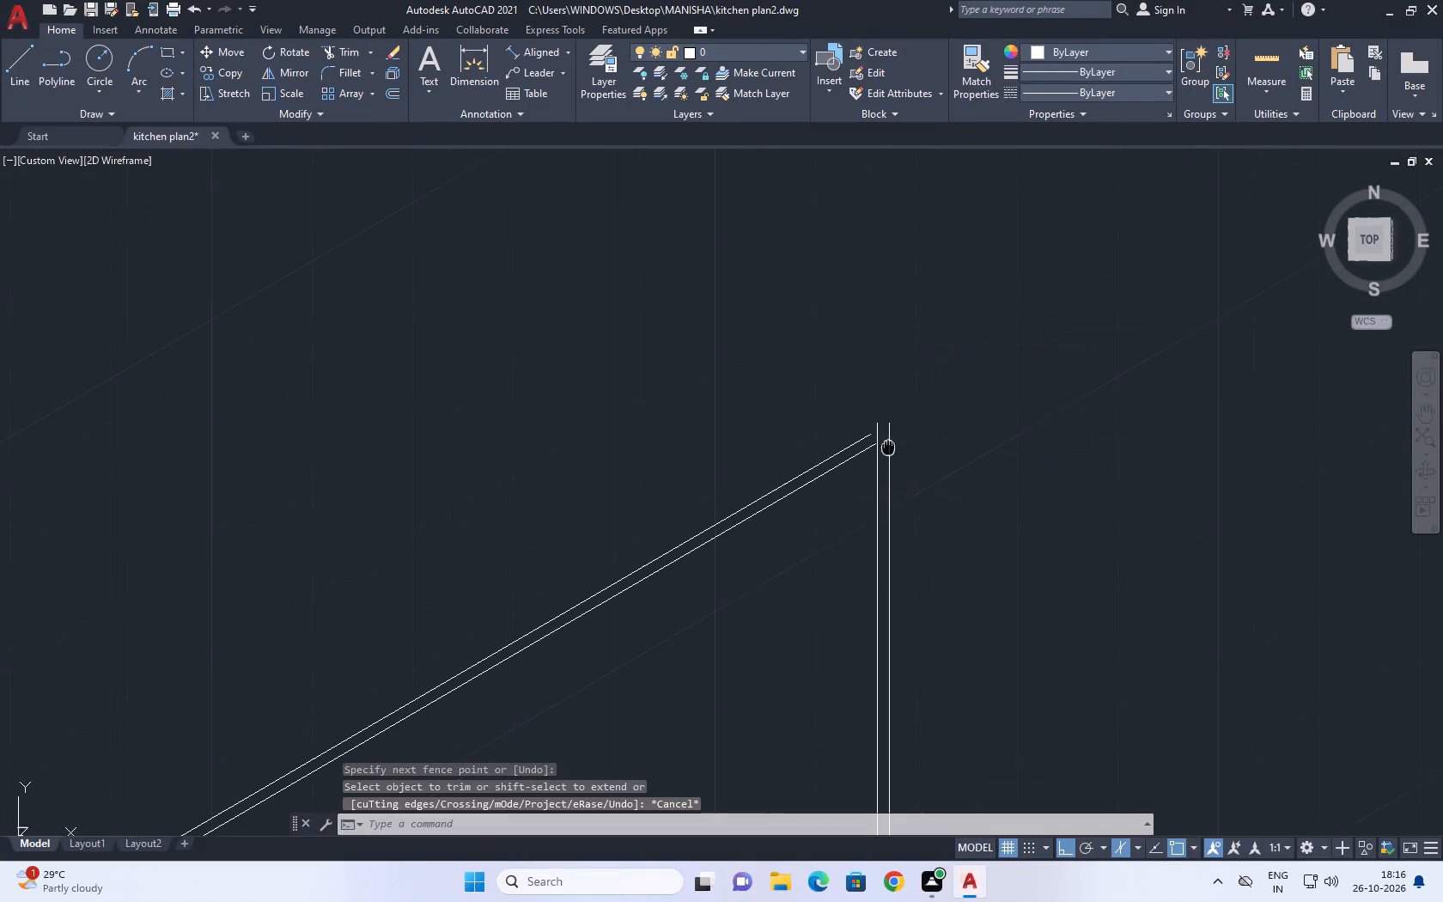
type("f")
key("space")
left_click(858, 453)
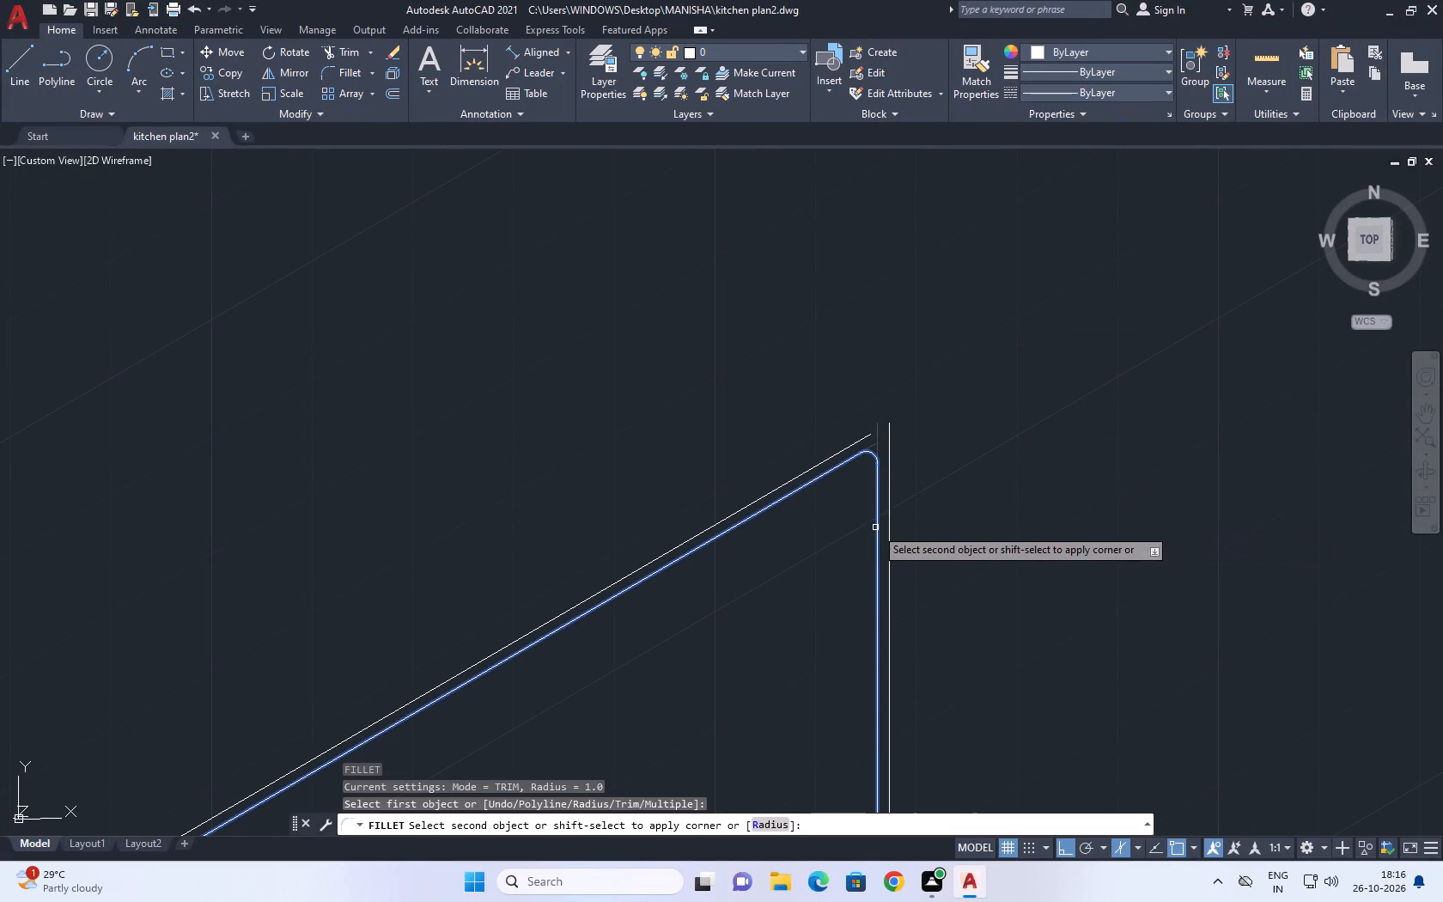
key("r")
key("space")
type("0")
key("space")
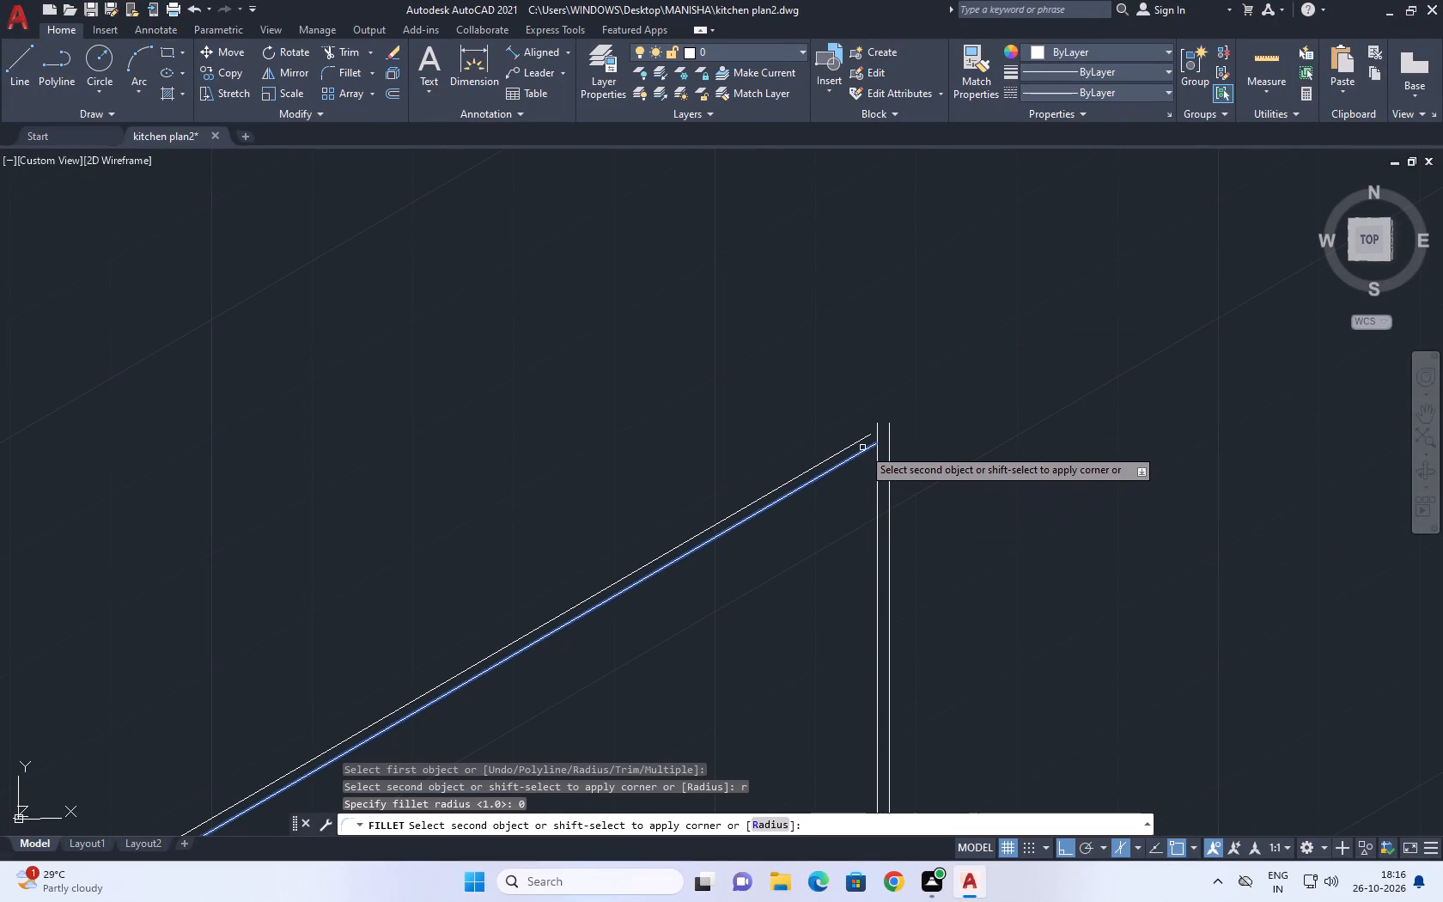
left_click(880, 462)
key("space")
left_click(861, 442)
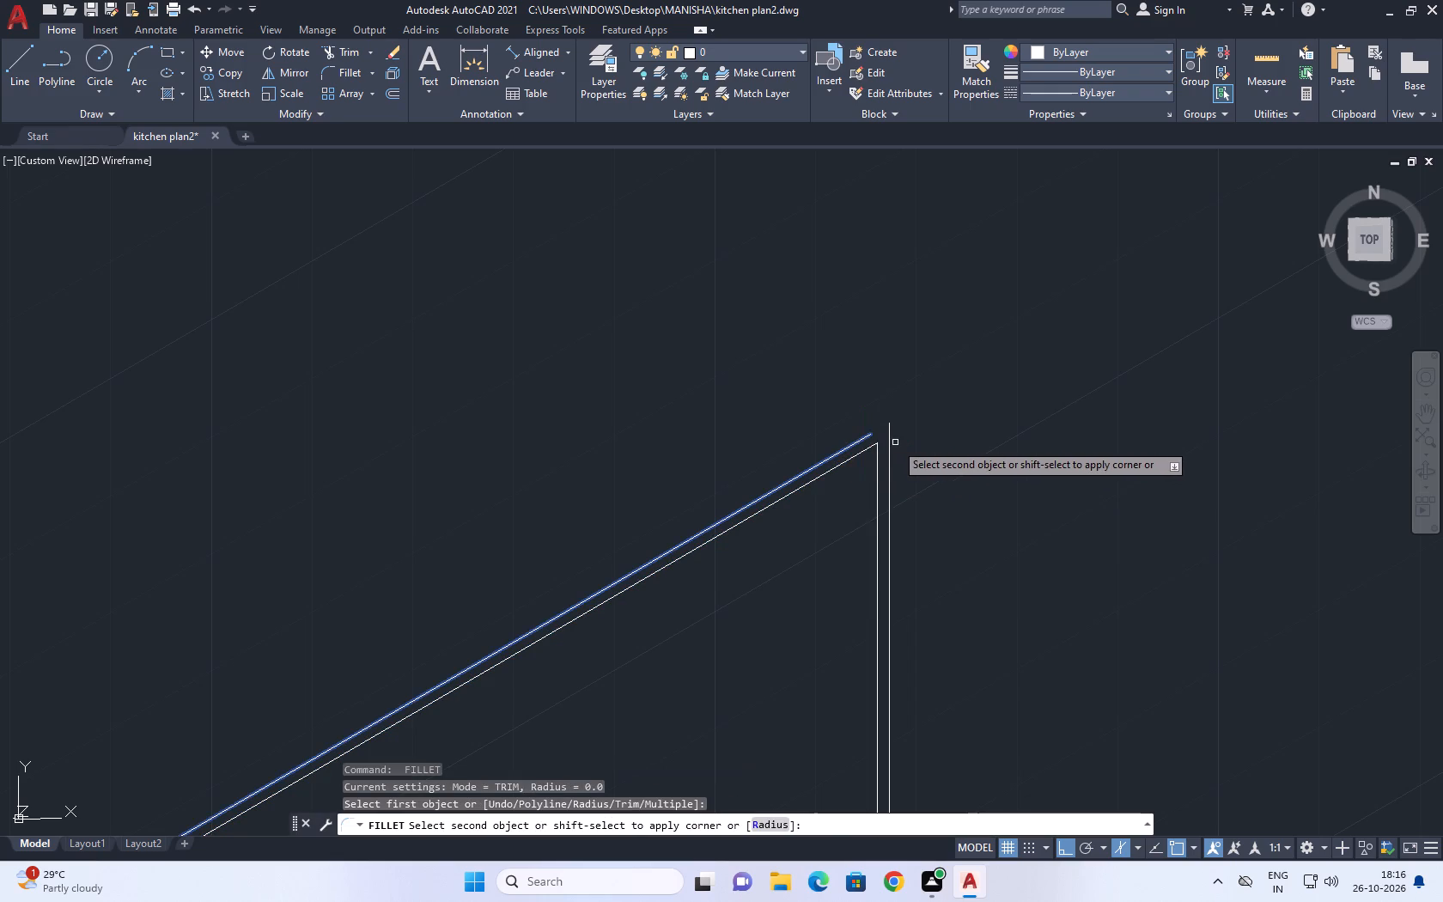
left_click(886, 437)
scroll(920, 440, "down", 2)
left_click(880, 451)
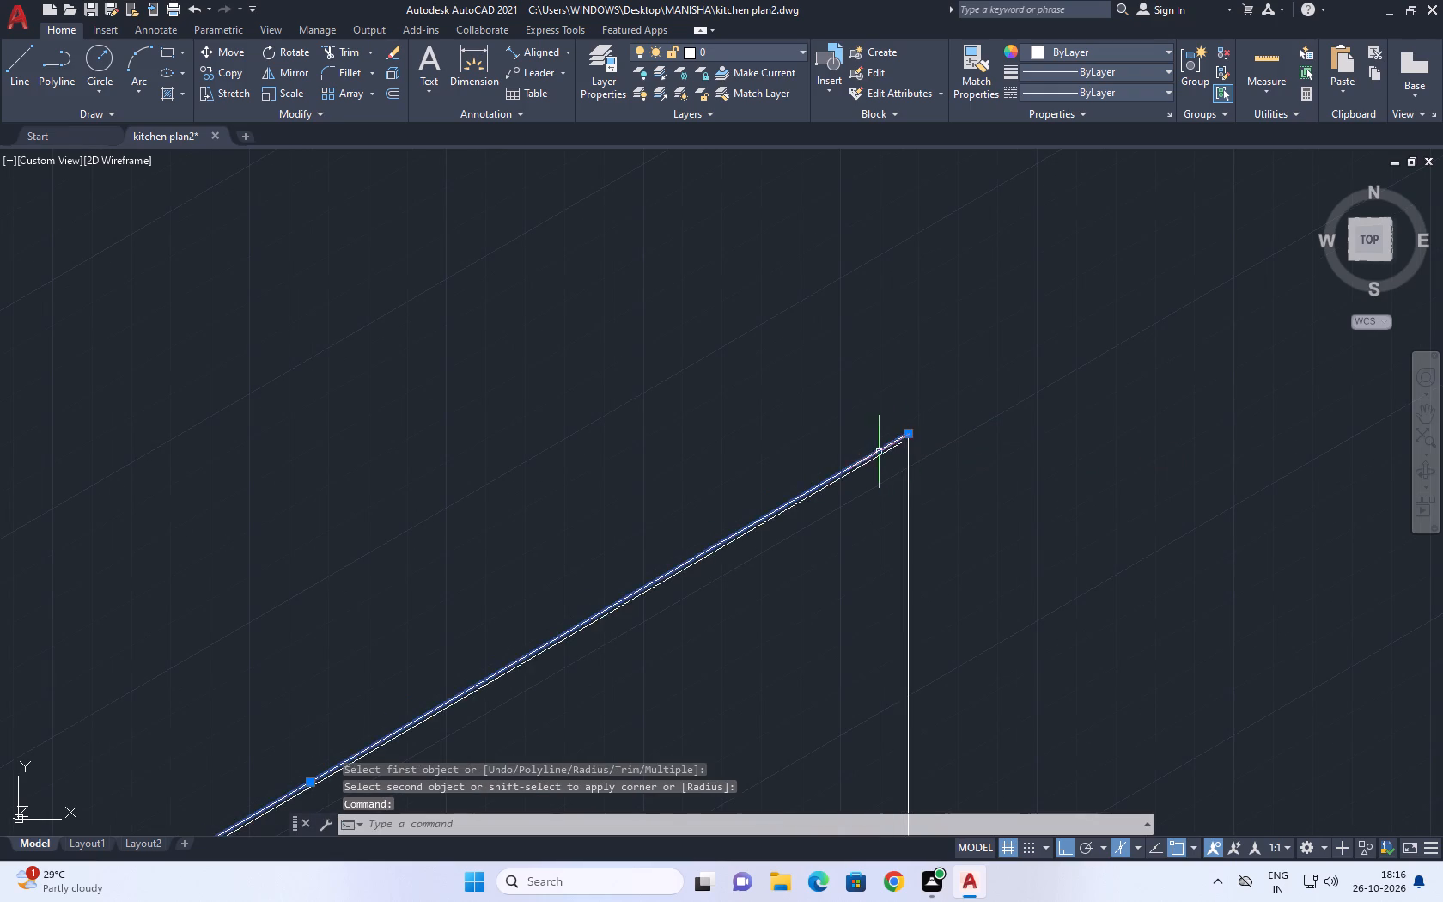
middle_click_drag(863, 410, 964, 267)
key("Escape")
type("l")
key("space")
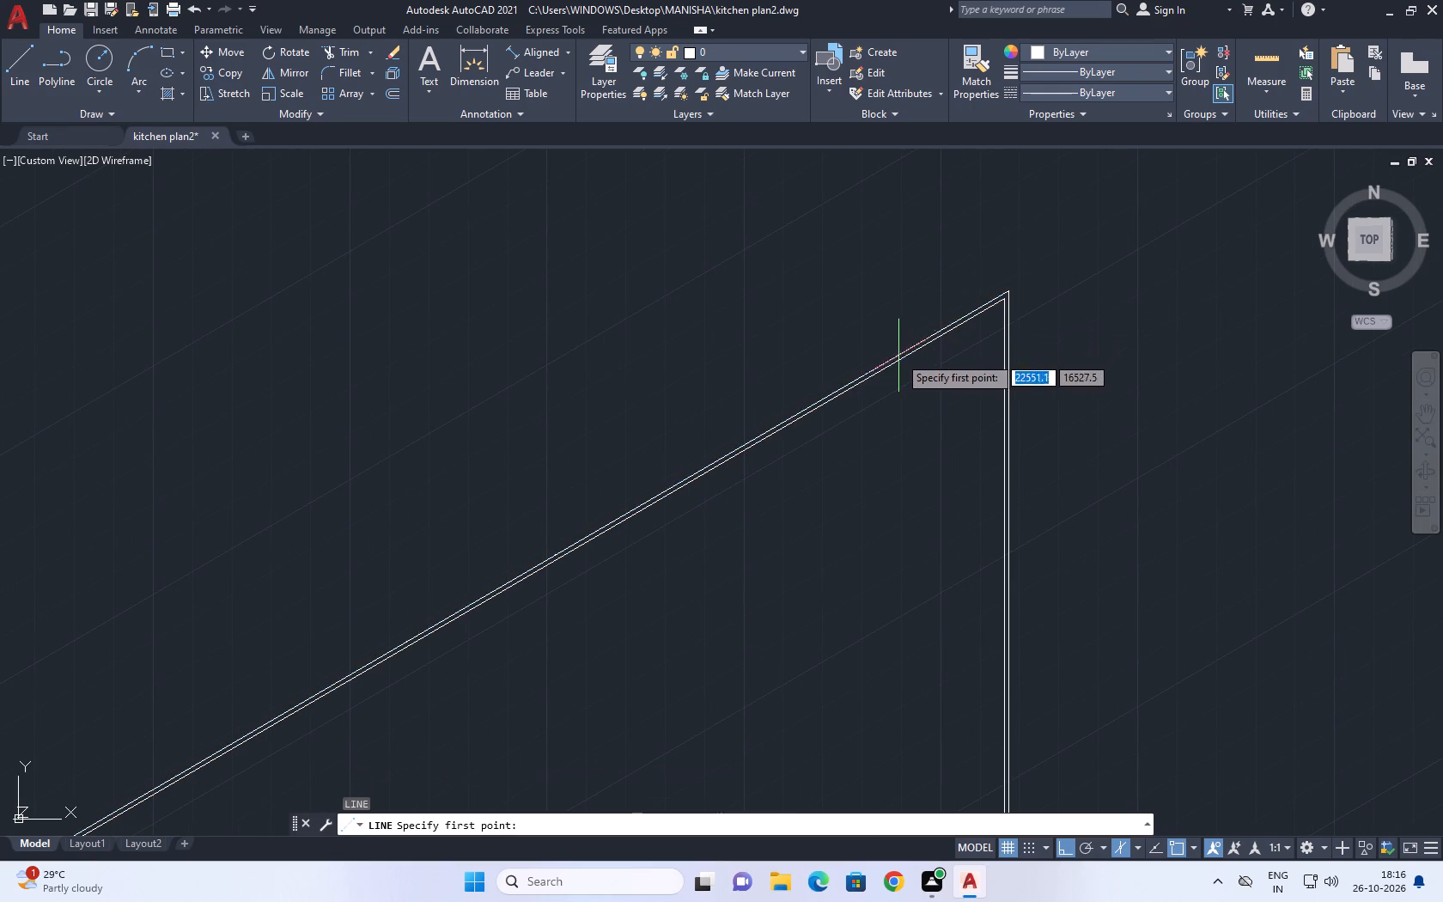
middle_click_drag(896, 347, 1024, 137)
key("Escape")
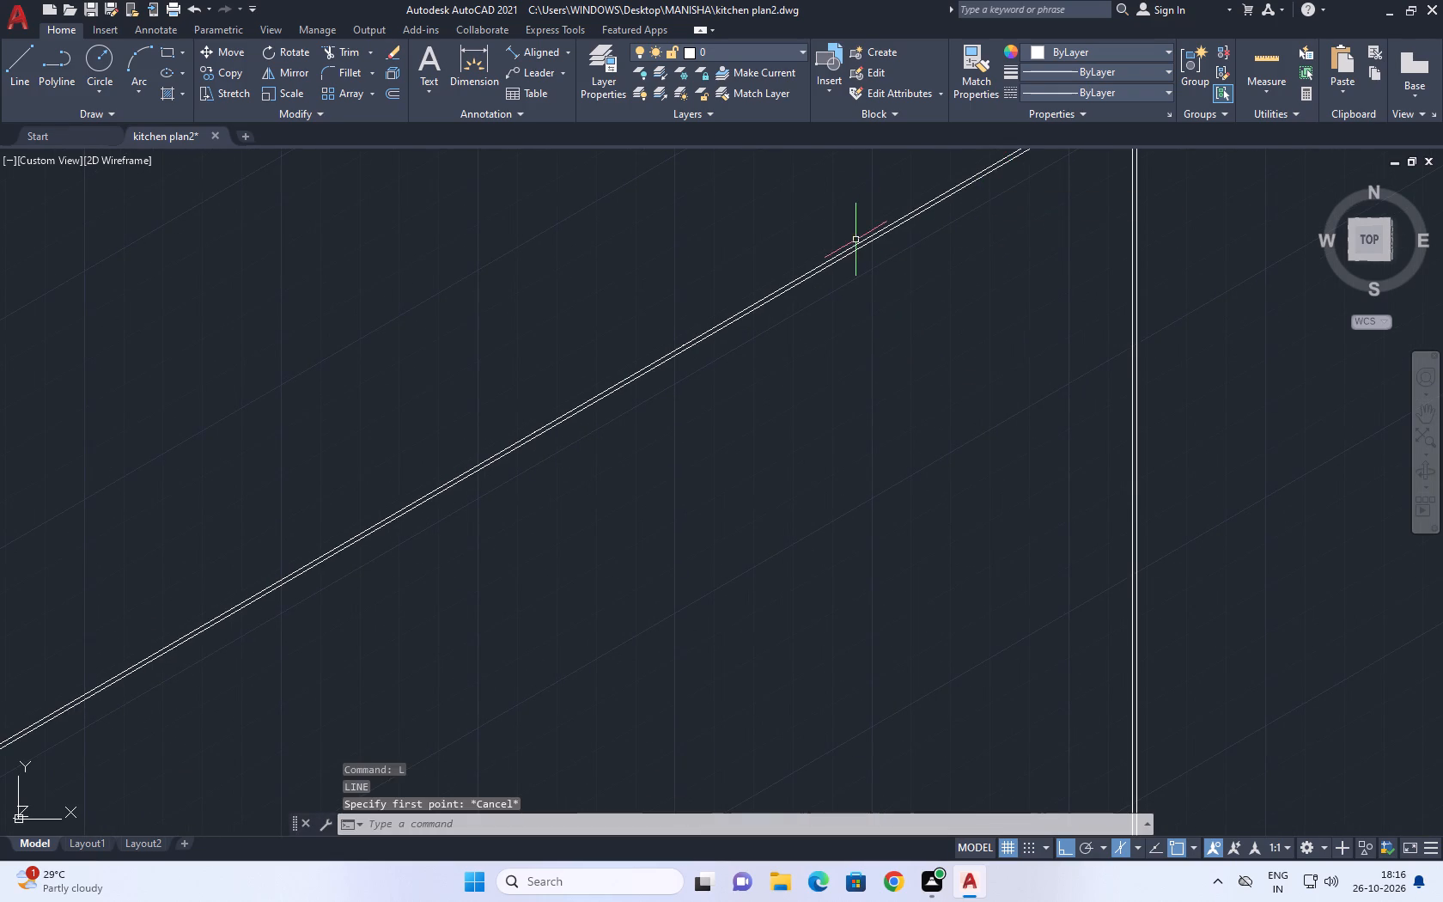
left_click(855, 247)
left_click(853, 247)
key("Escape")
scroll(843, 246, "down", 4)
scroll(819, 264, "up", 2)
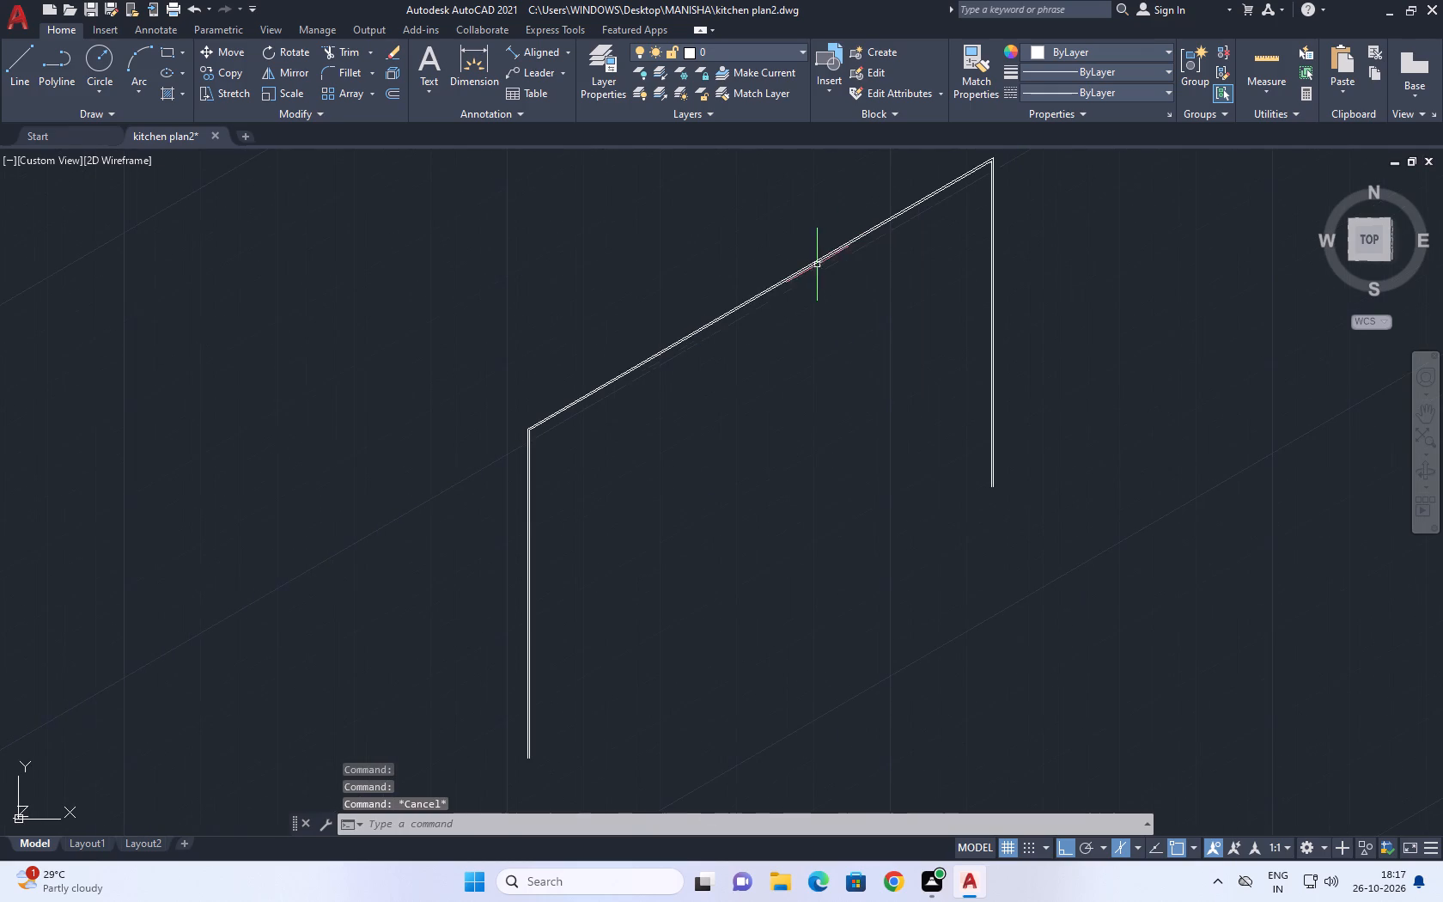
Divide the inner sloping line into 8 equal segments.
scroll(773, 303, "up", 3)
left_click(727, 264)
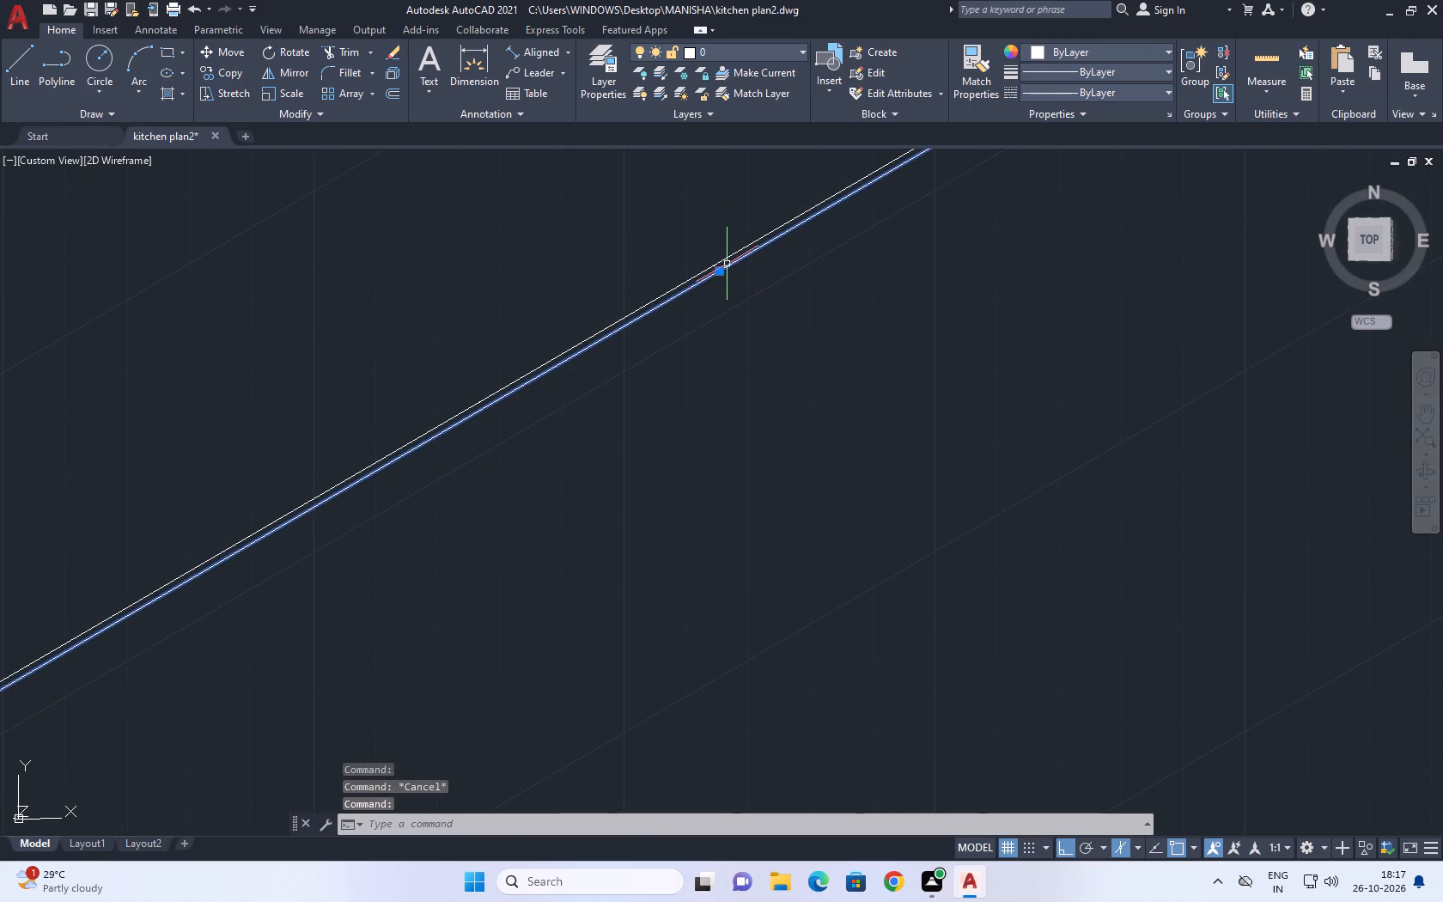
key("d")
key("i")
key("v")
key("space")
left_click(704, 277)
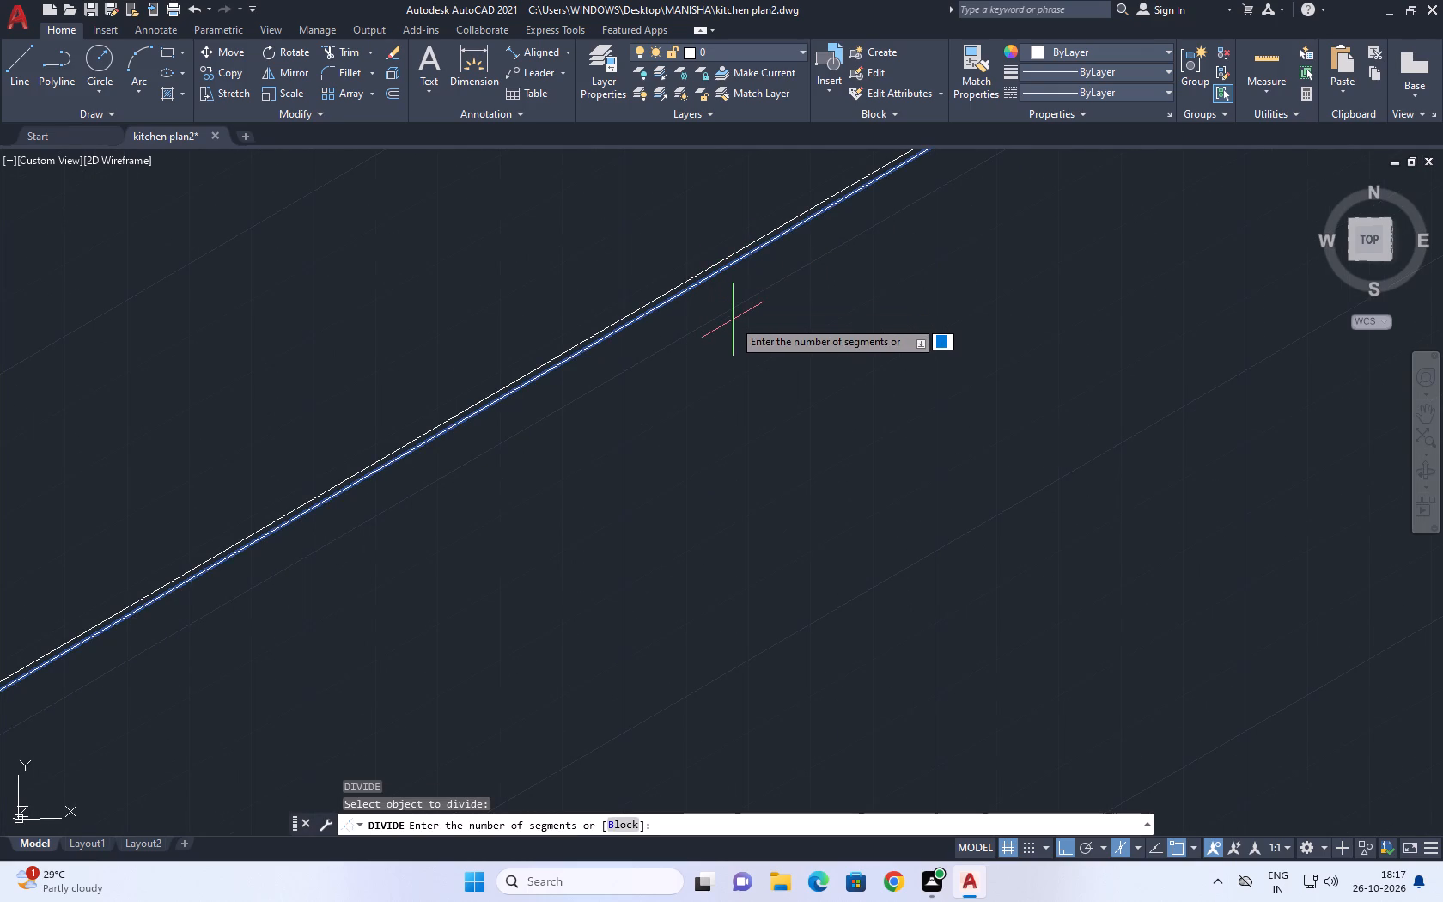
type("8")
key("space")
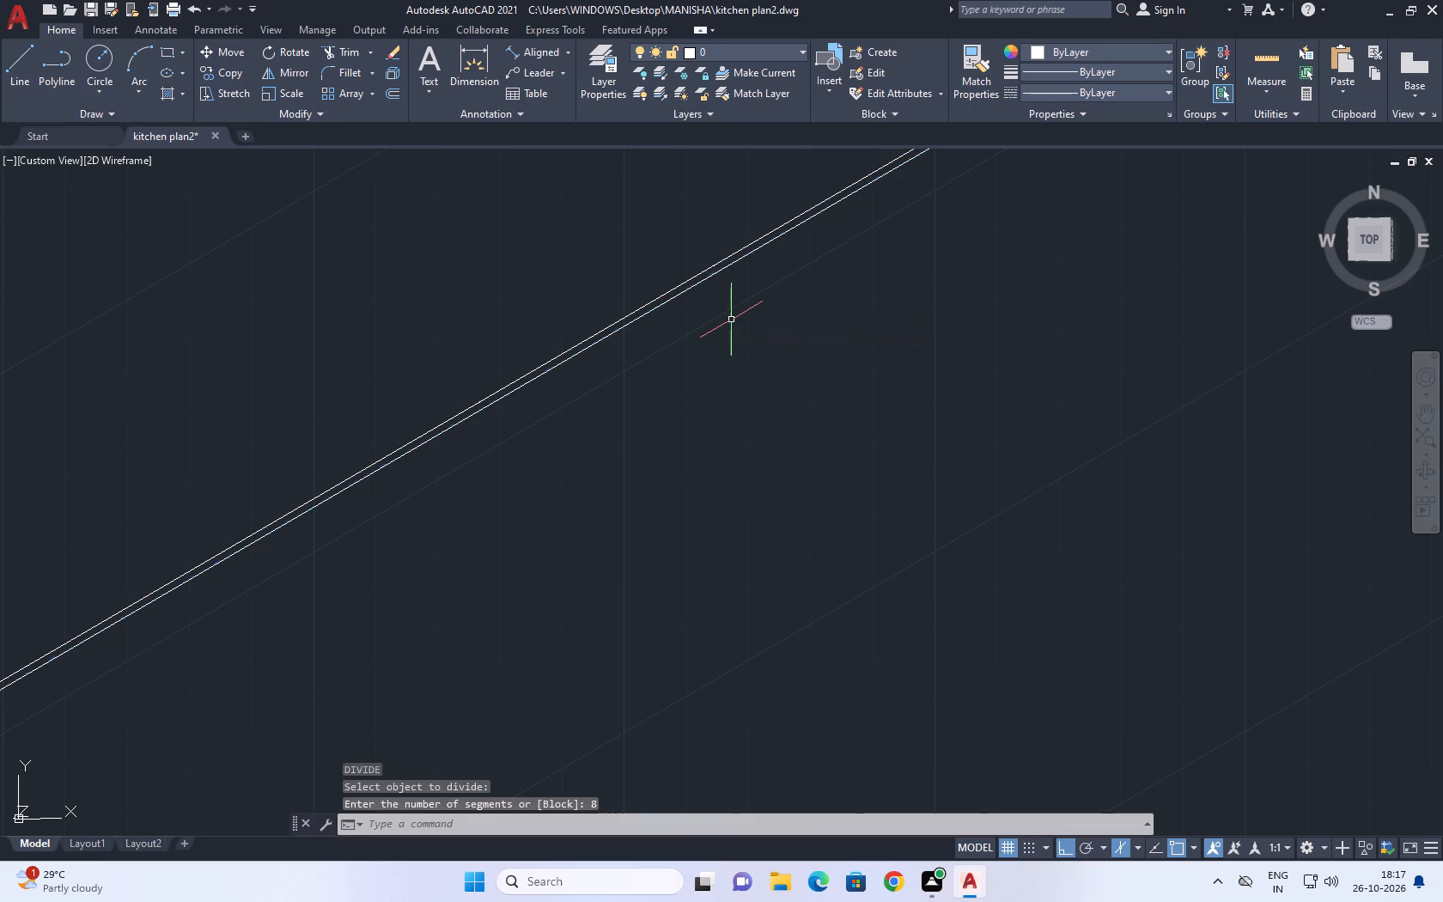
Draw vertical divider lines down from the first two division points of the sloping top, counting from the frame's lower corner.
type("l")
key("space")
scroll(700, 288, "down", 4)
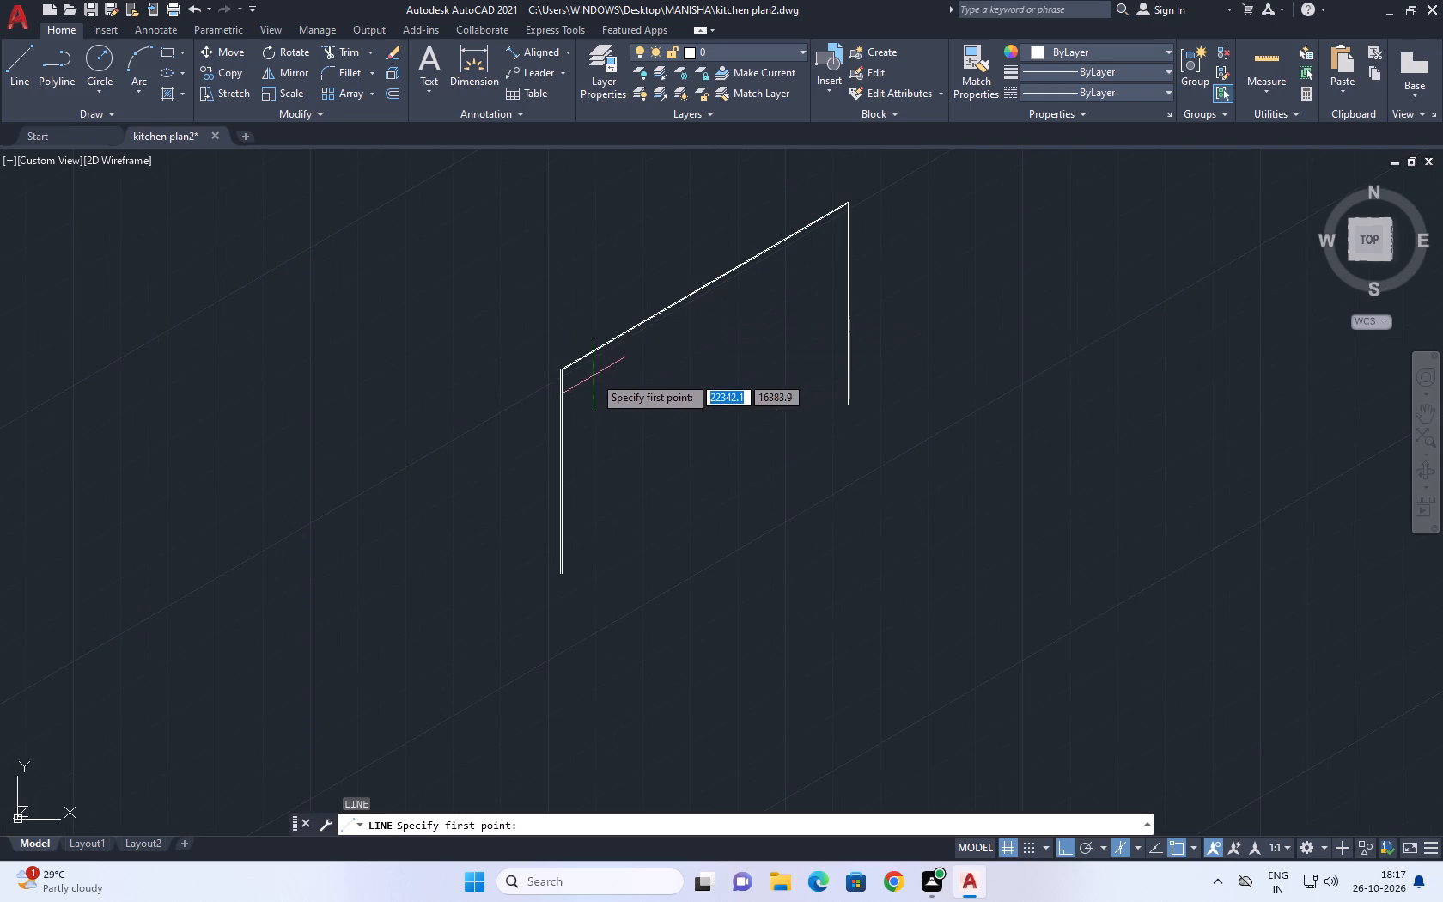
scroll(585, 360, "up", 1)
left_click(607, 343)
left_click(624, 535)
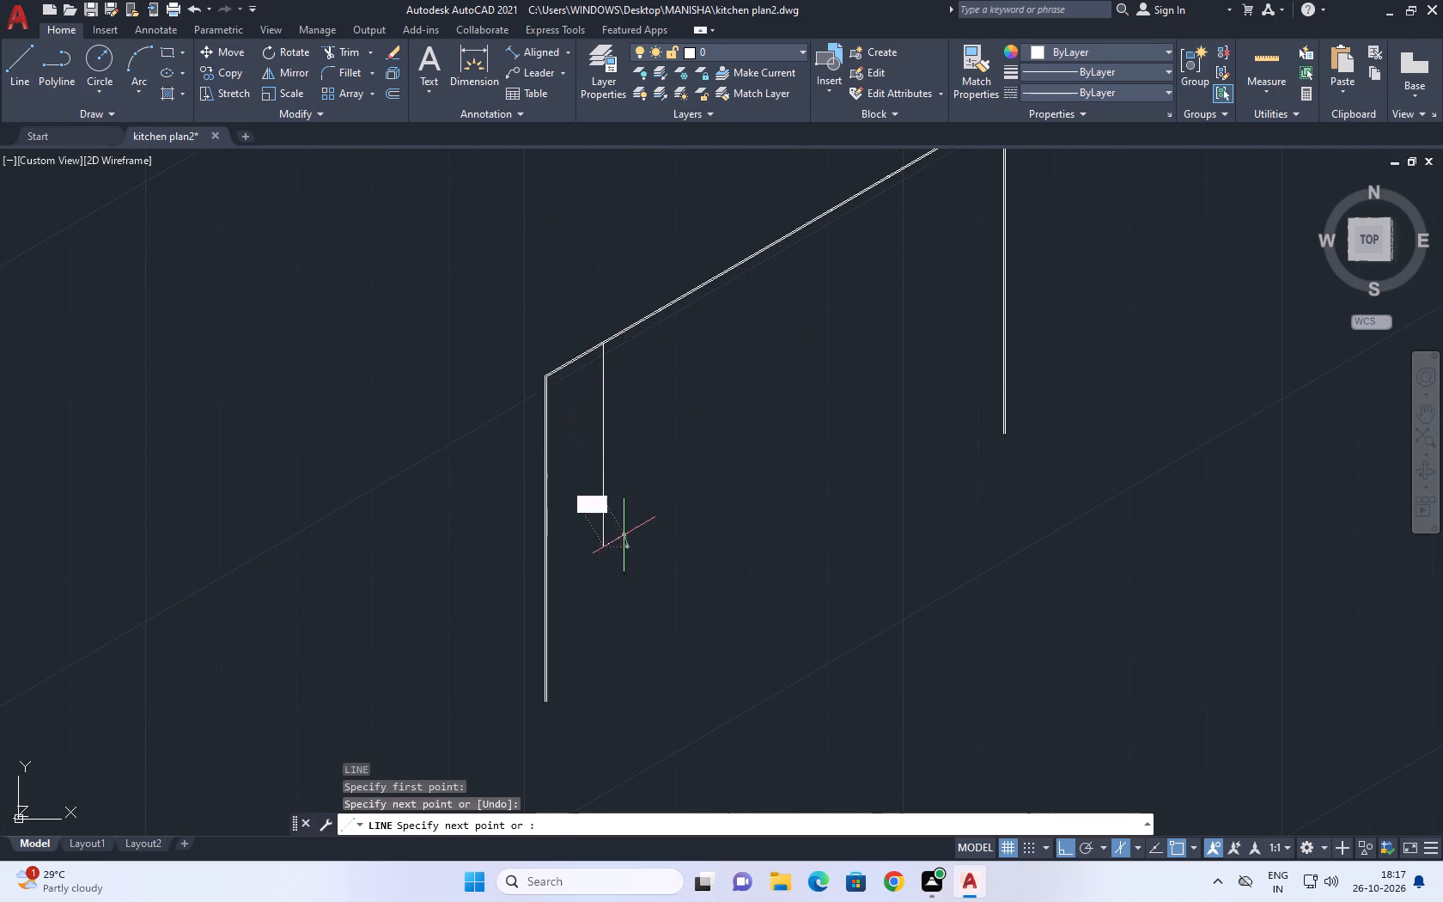
key("Escape")
key("space")
scroll(646, 318, "up", 1)
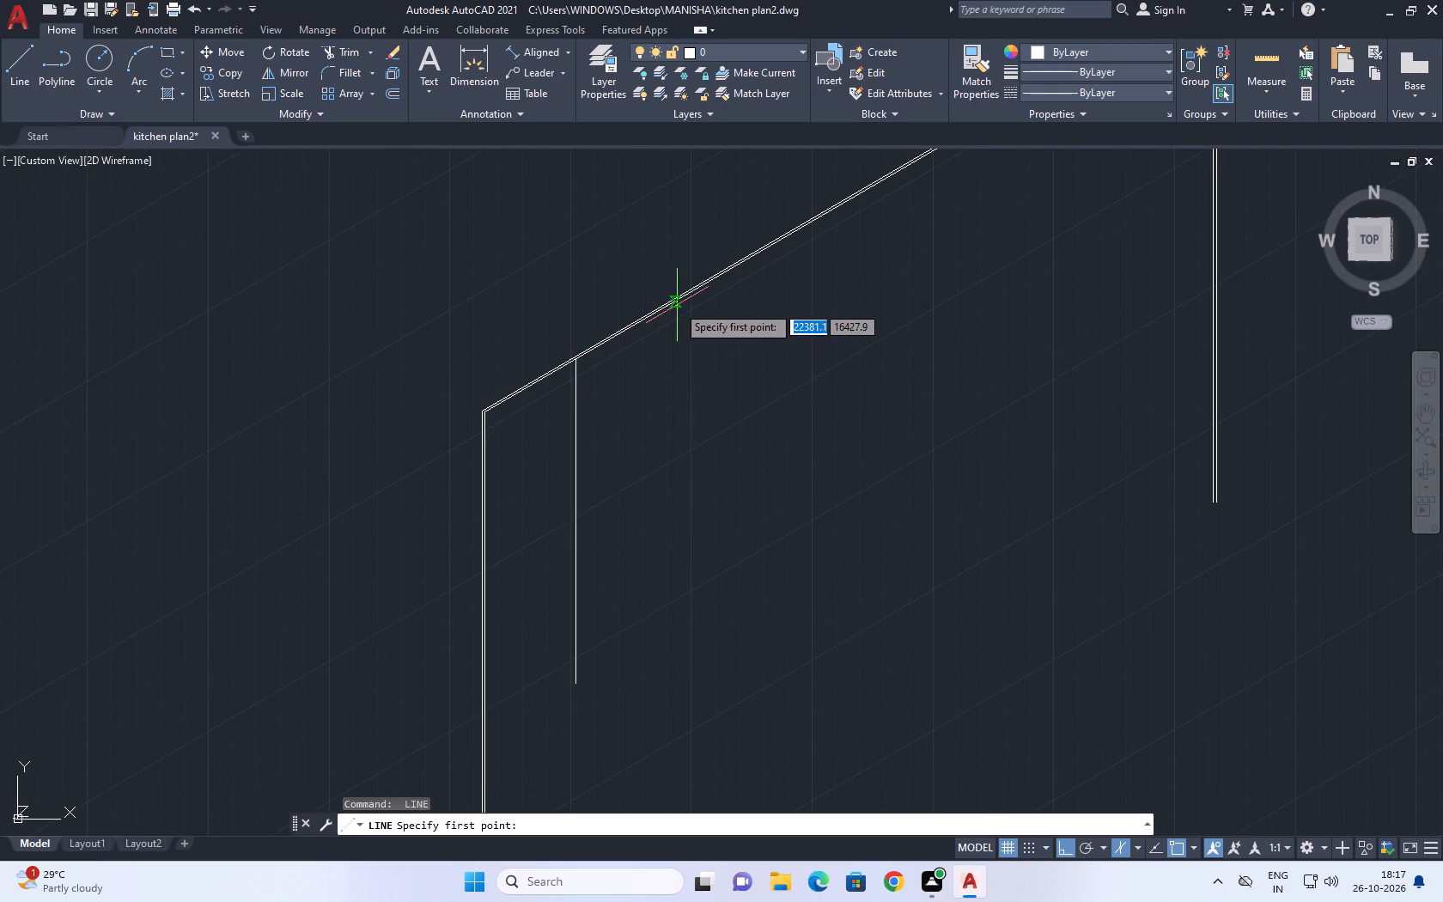
left_click(667, 306)
left_click(700, 600)
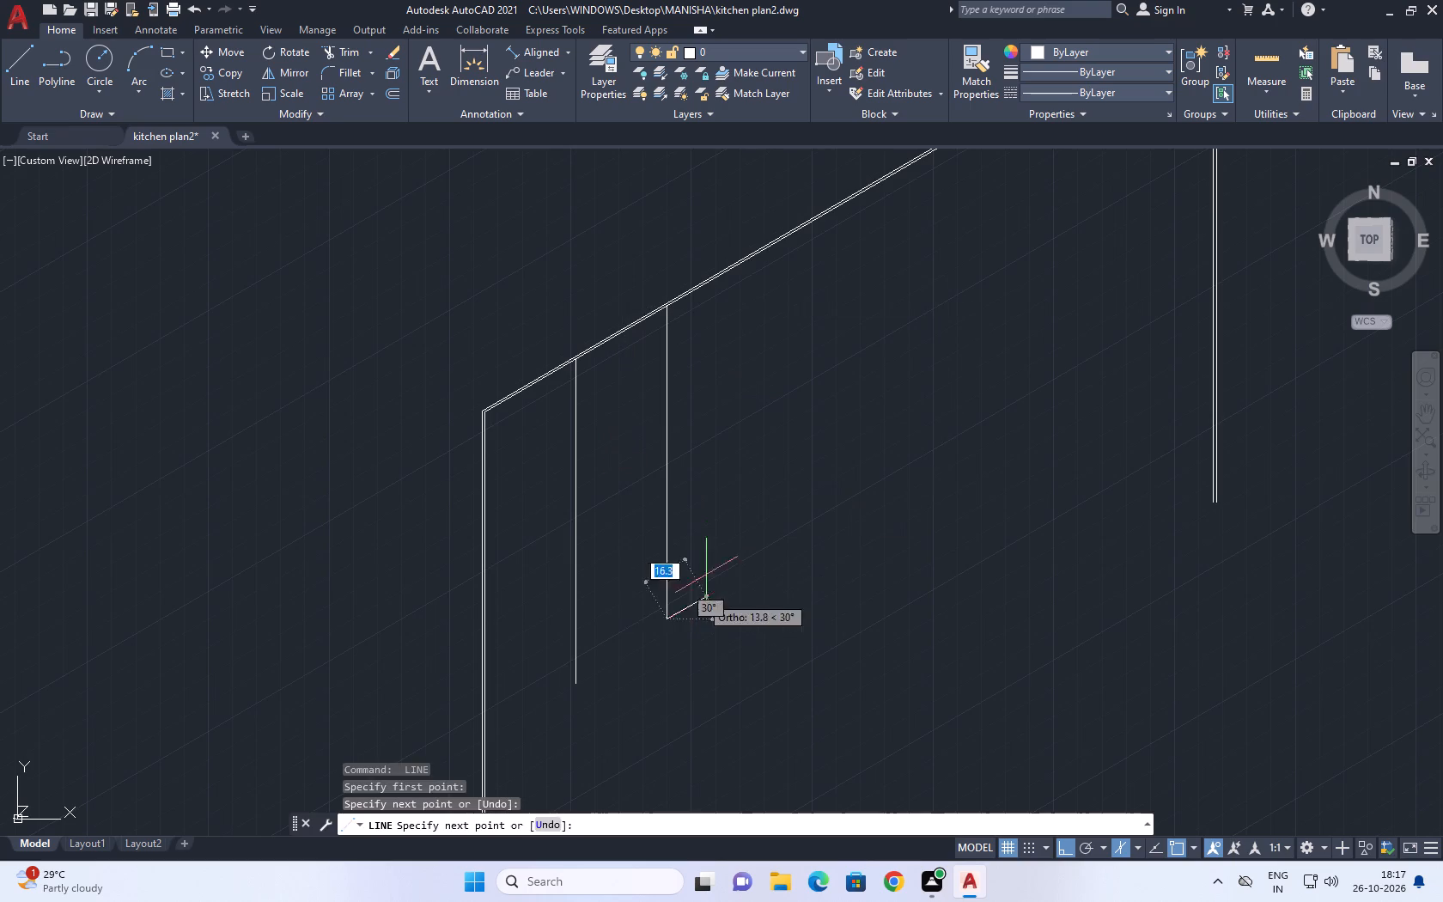
key("space")
Draw vertical divider lines down from the third and fourth division points of the sloping top.
middle_click_drag(731, 340, 676, 464)
key("space")
left_click(699, 381)
left_click_drag(740, 646, 740, 652)
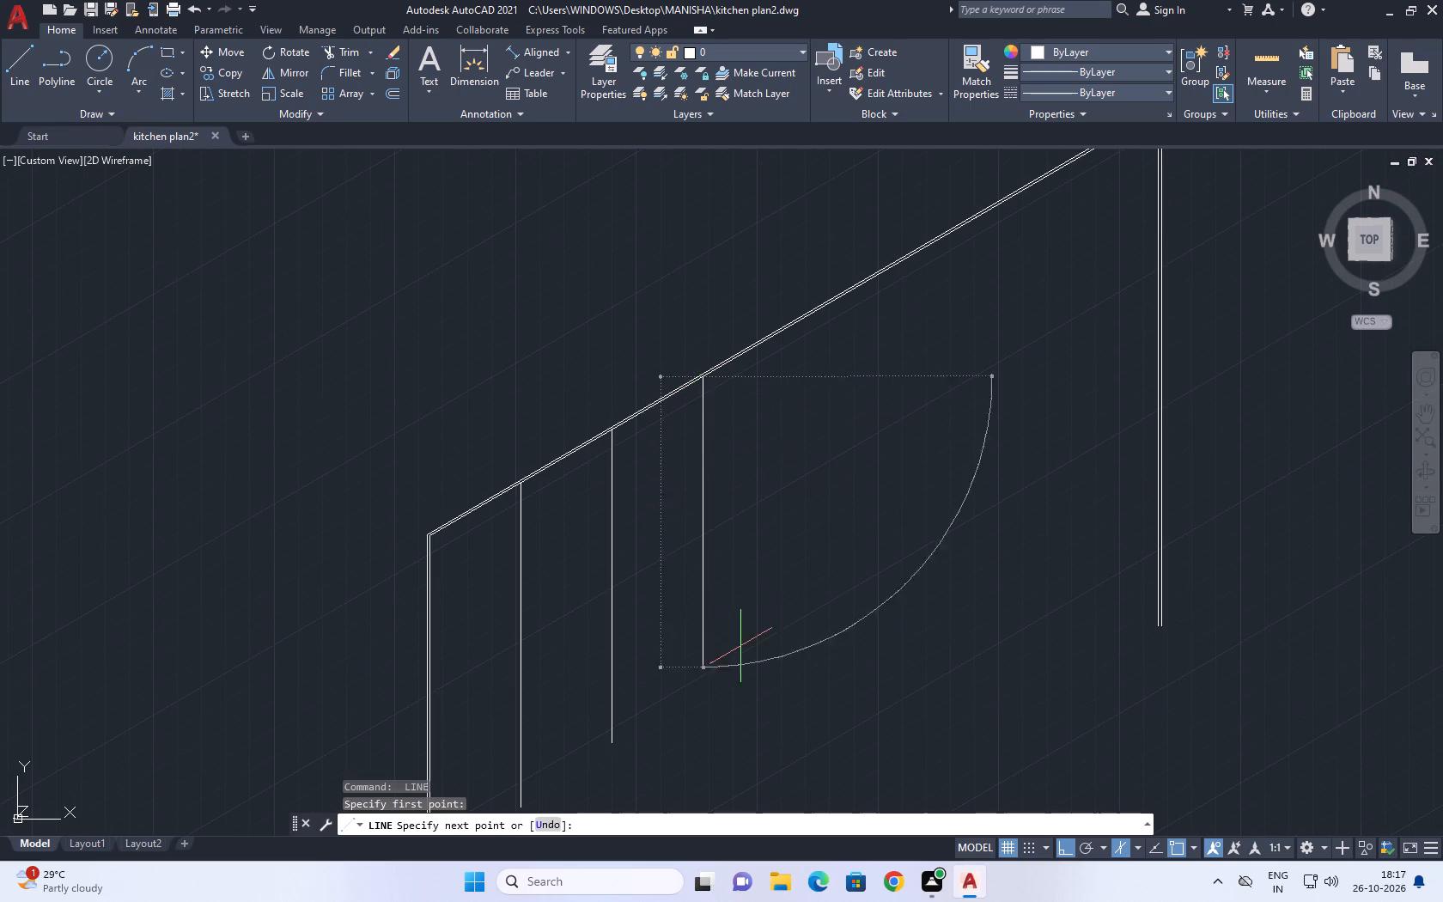
left_click_drag(740, 652, 740, 656)
key("space")
key("space")
left_click(796, 321)
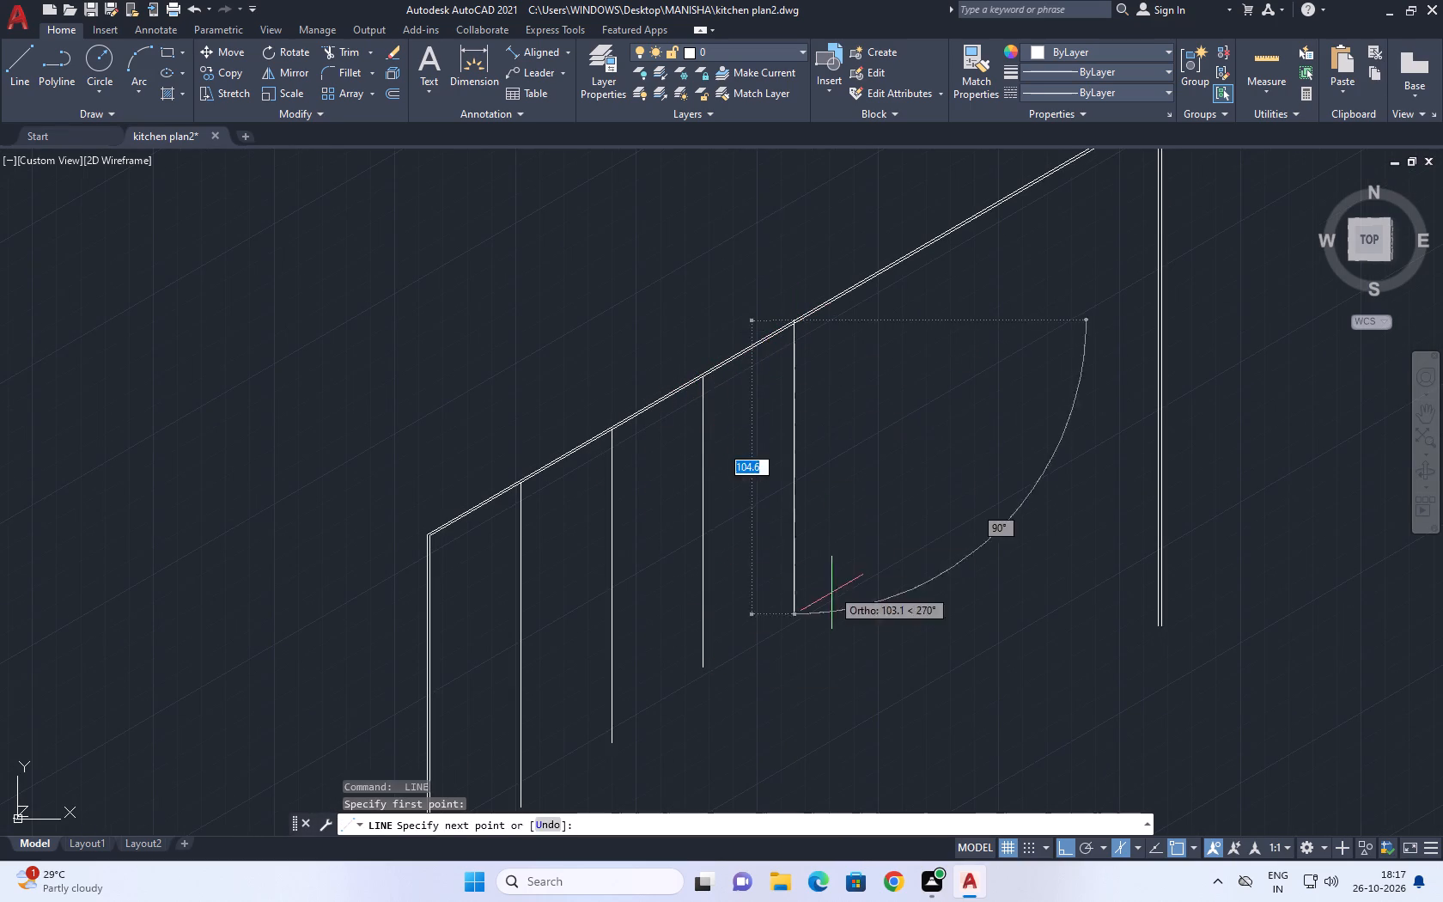
left_click(828, 623)
key("space")
Draw vertical divider lines down from the fifth, sixth and seventh division points of the sloping top.
middle_click_drag(838, 357, 685, 439)
key("space")
left_click(730, 351)
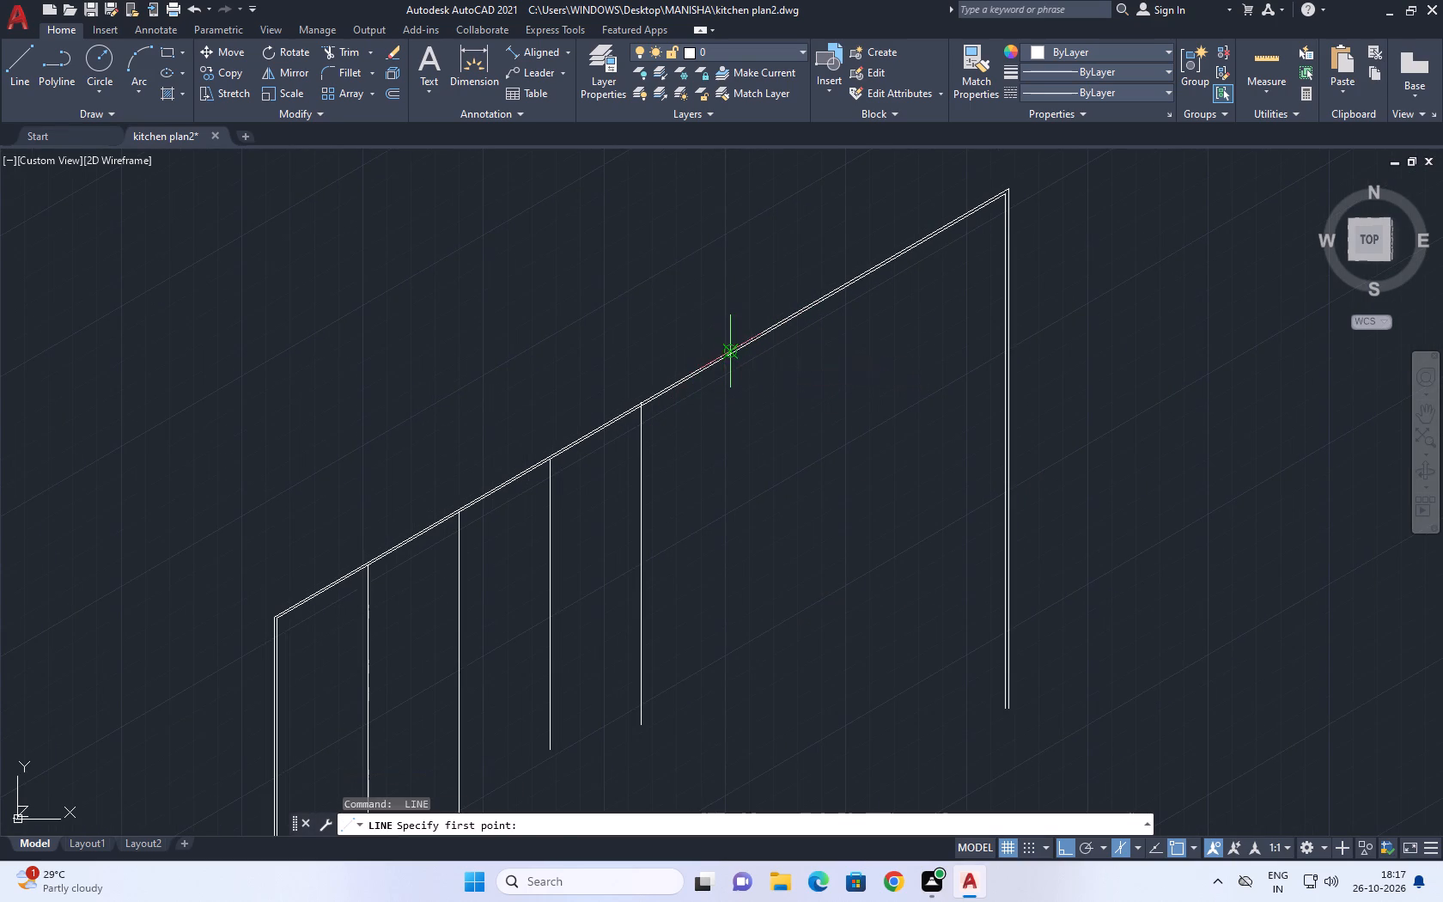
left_click(737, 649)
key("space")
key("space")
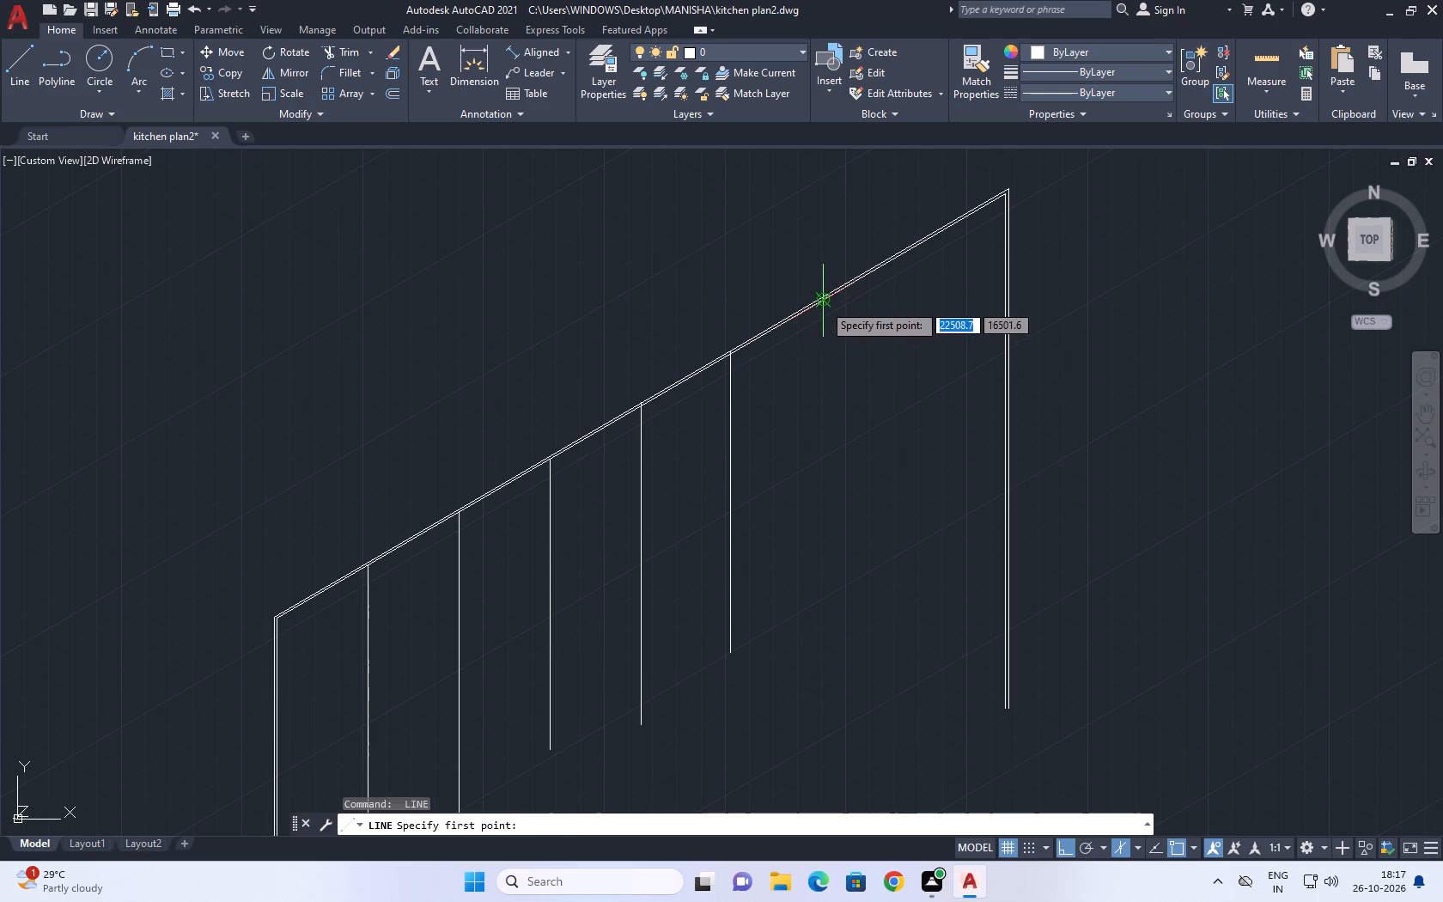
left_click(822, 302)
left_click(849, 647)
key("space")
key("space")
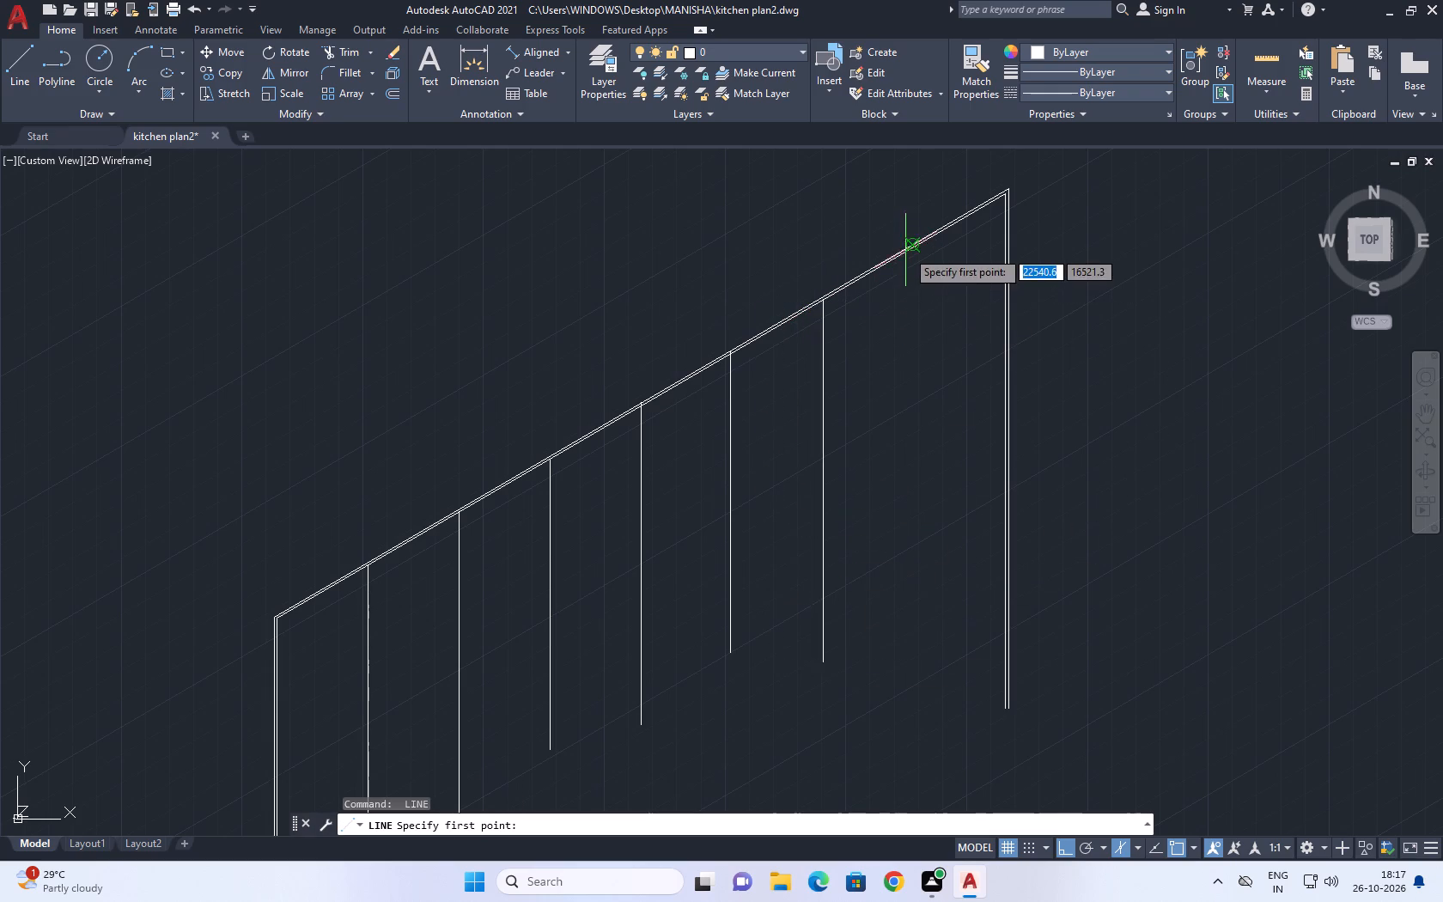
left_click(912, 246)
left_click_drag(916, 543, 910, 531)
key("Escape")
Trim the ends of the fourth, fifth and seventh dividers that project between the two sloping lines.
scroll(731, 382, "up", 2)
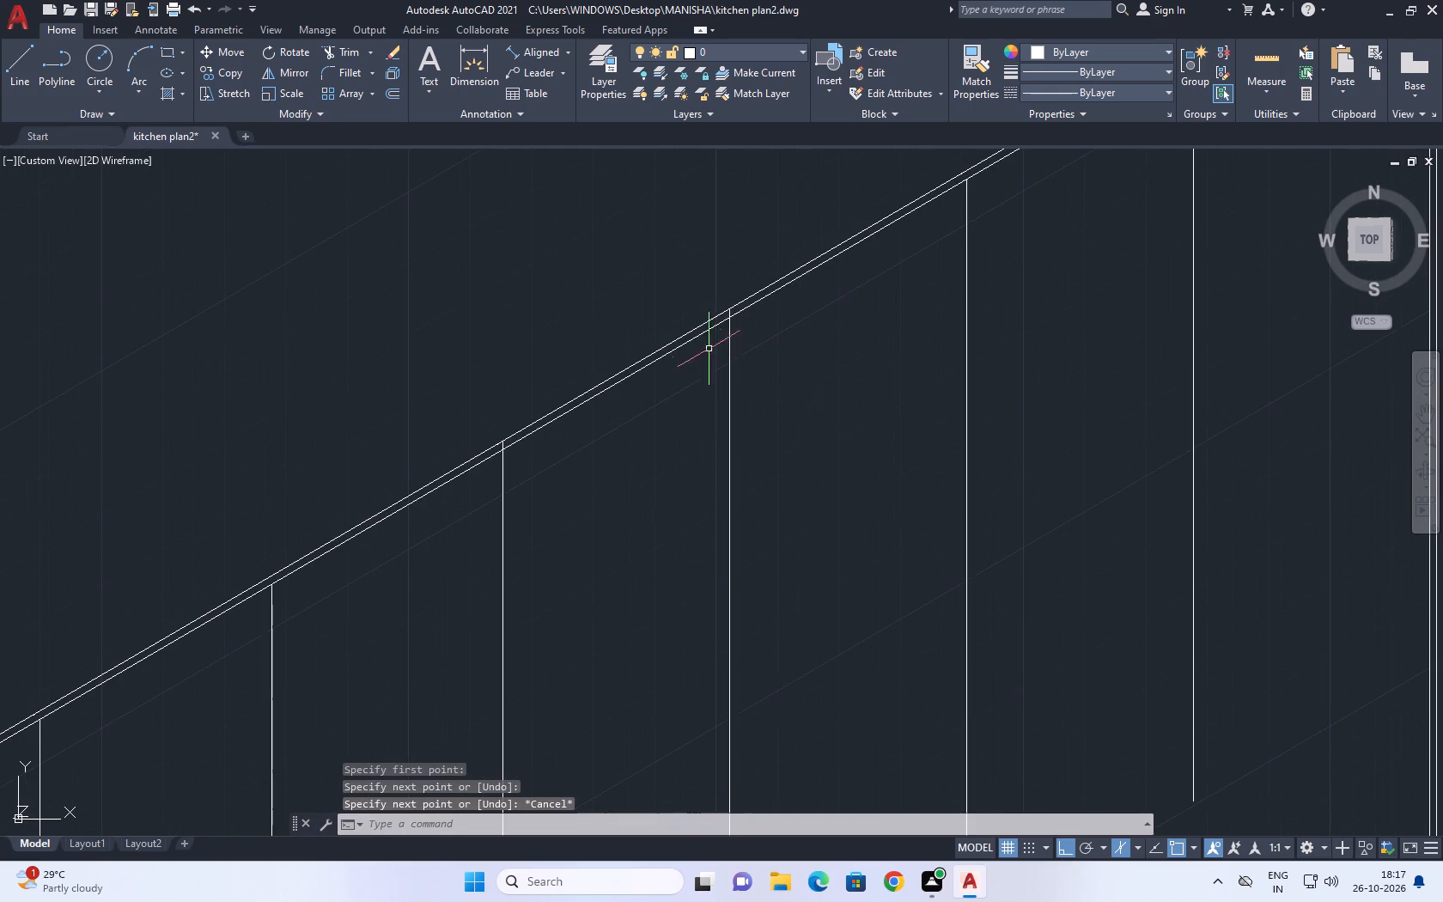
middle_click_drag(713, 308, 733, 417)
type("tr")
key("space")
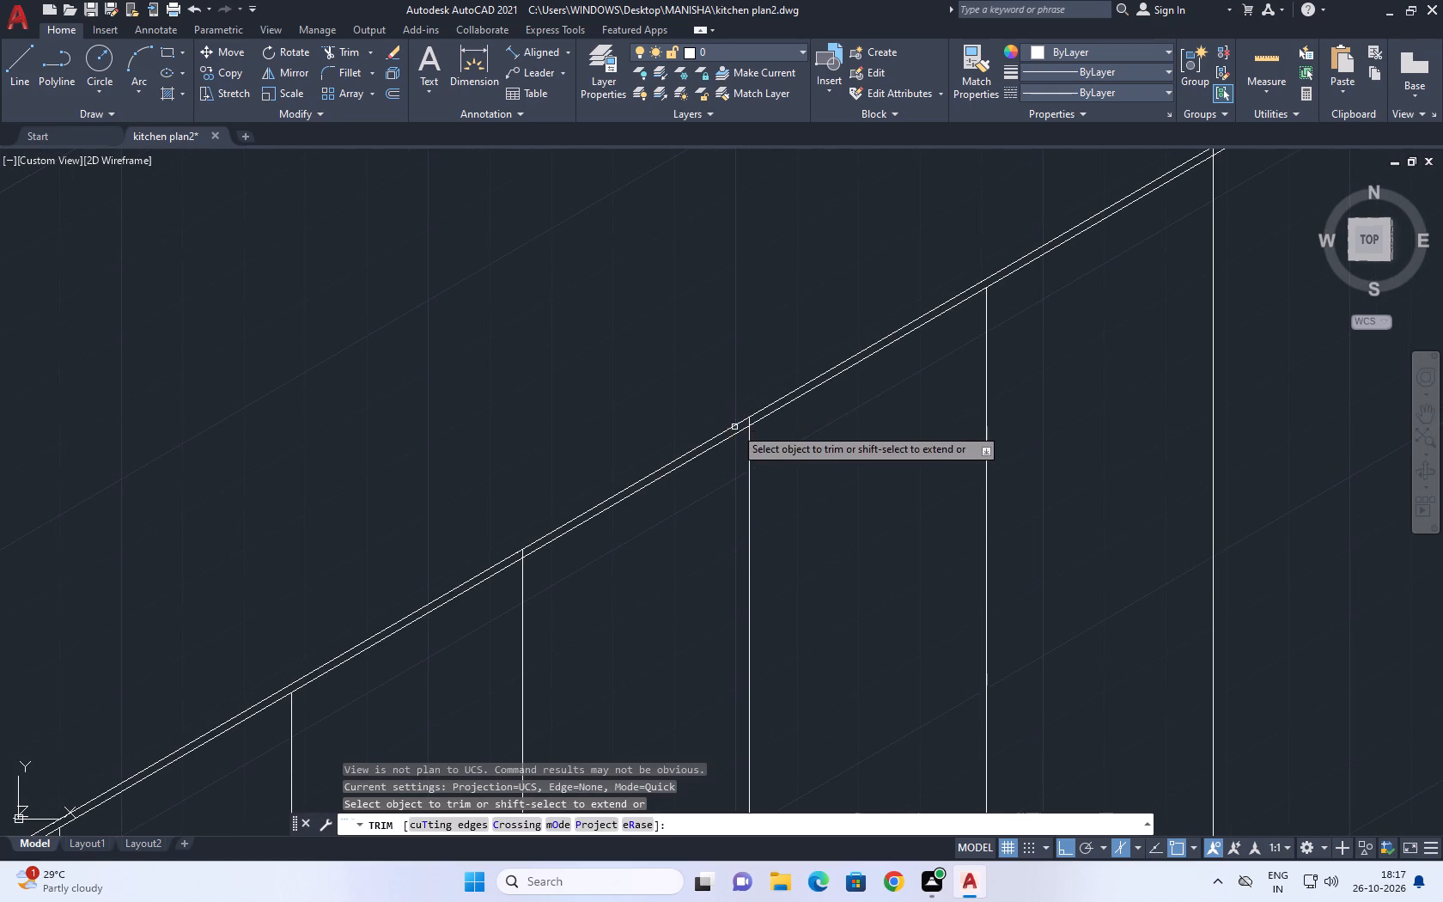
scroll(734, 427, "up", 2)
left_click(783, 401)
left_click(757, 420)
scroll(807, 400, "down", 3)
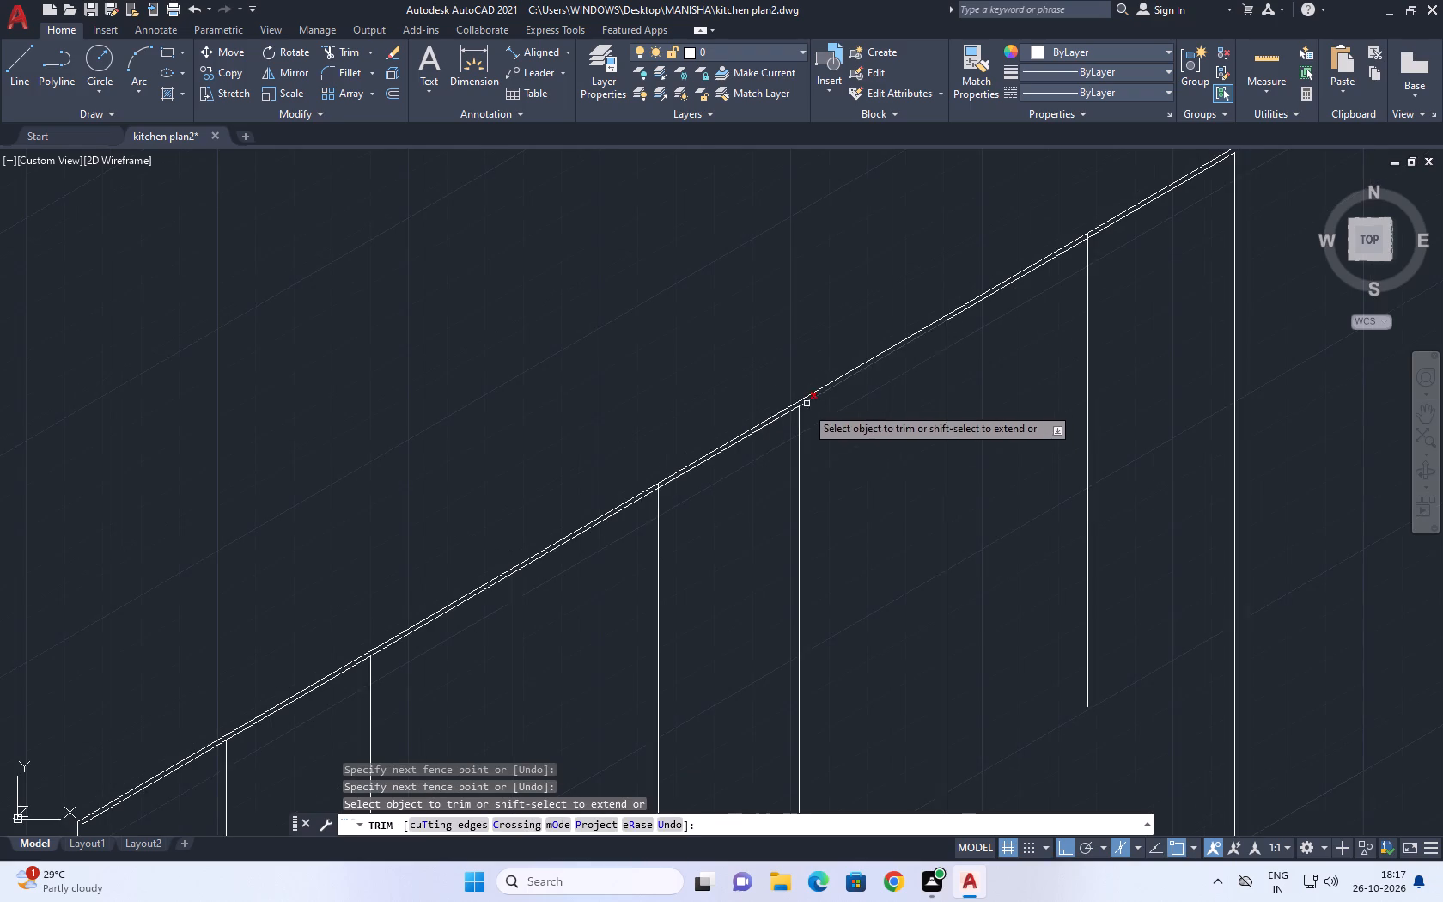
scroll(652, 499, "up", 4)
scroll(693, 424, "up", 2)
left_click(651, 400)
left_click(565, 442)
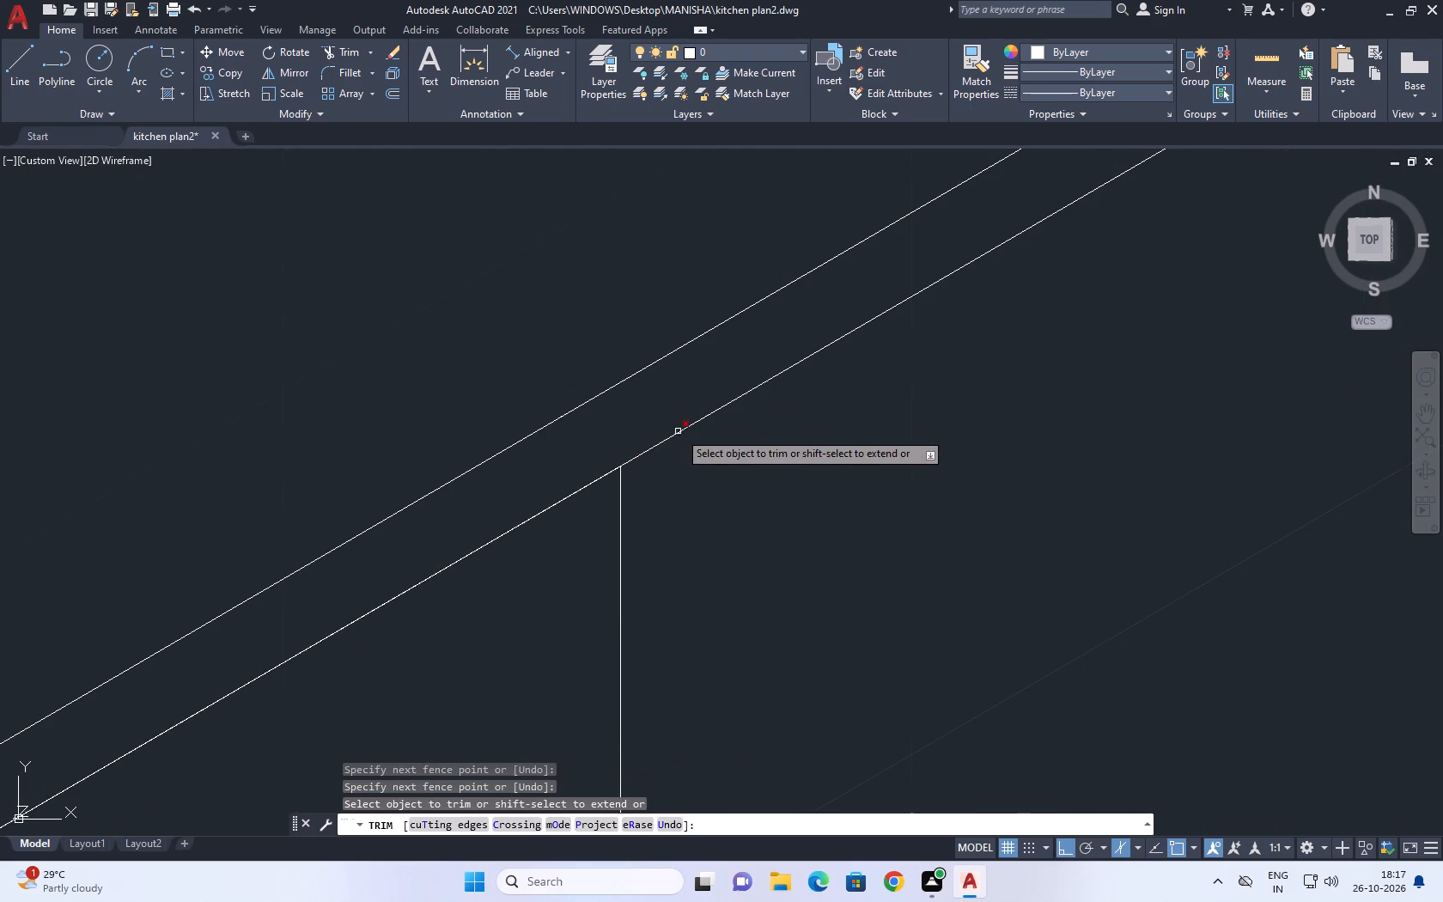
scroll(679, 431, "down", 6)
middle_click_drag(1011, 194, 667, 530)
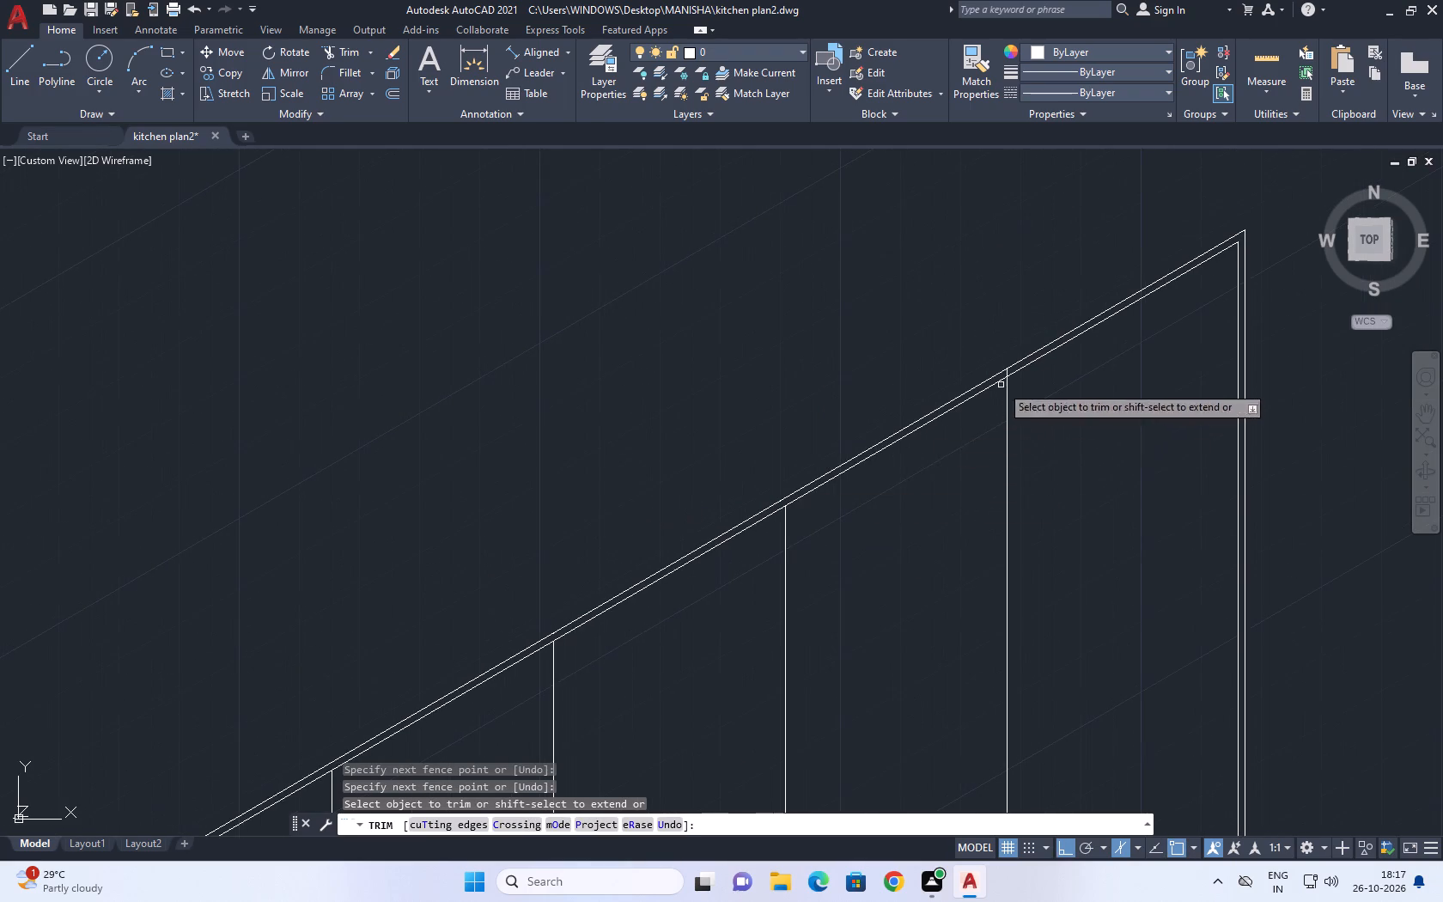
scroll(1038, 363, "up", 4)
left_click(895, 368)
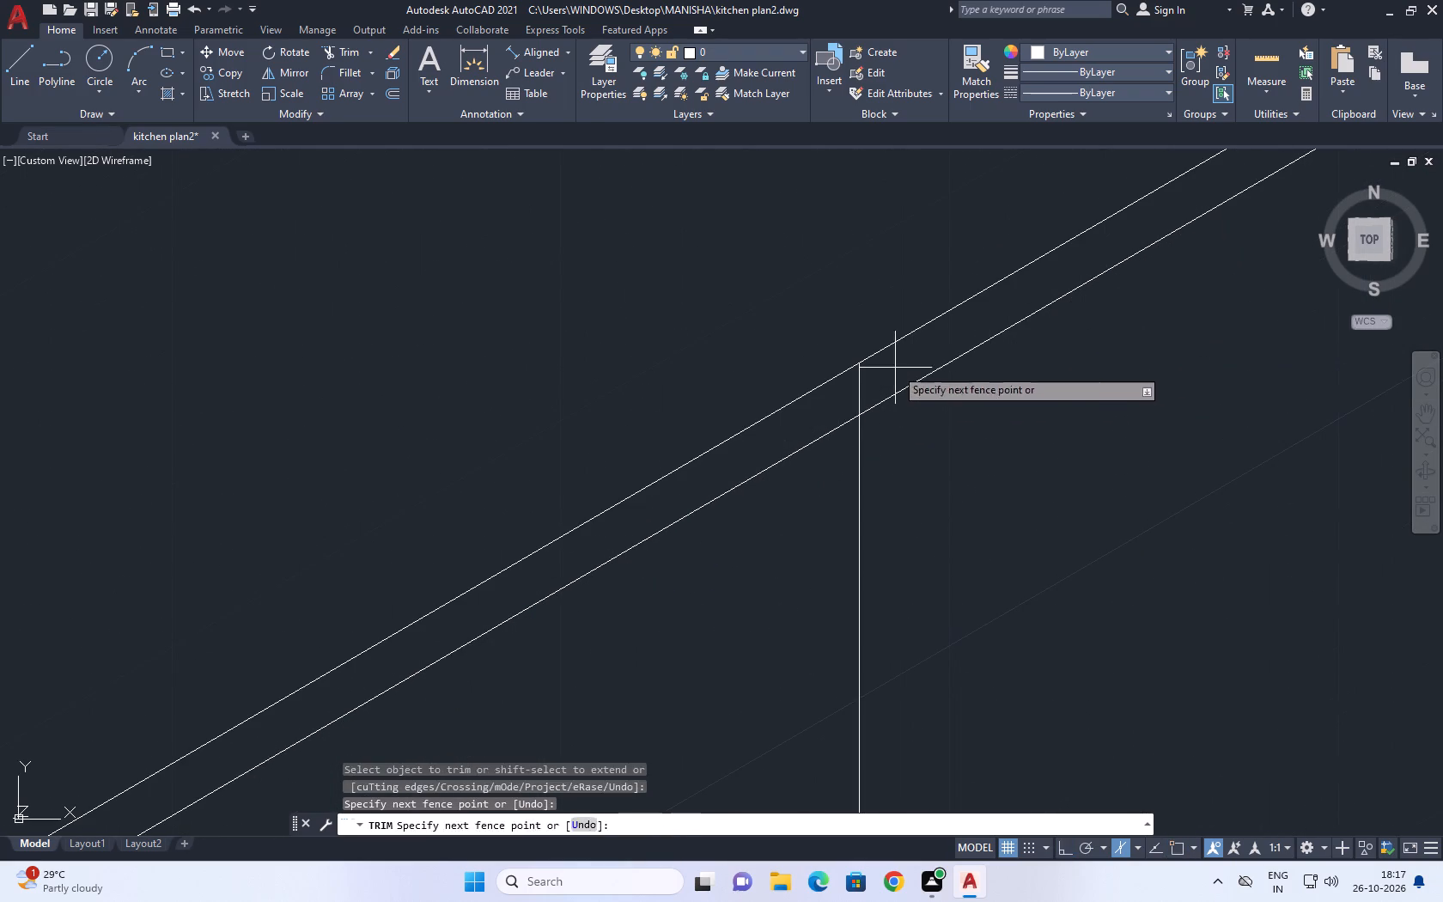
left_click(836, 394)
key("Escape")
Copy the inner sloping line straight down by 3.
scroll(904, 360, "down", 6)
middle_click_drag(951, 387, 1056, 192)
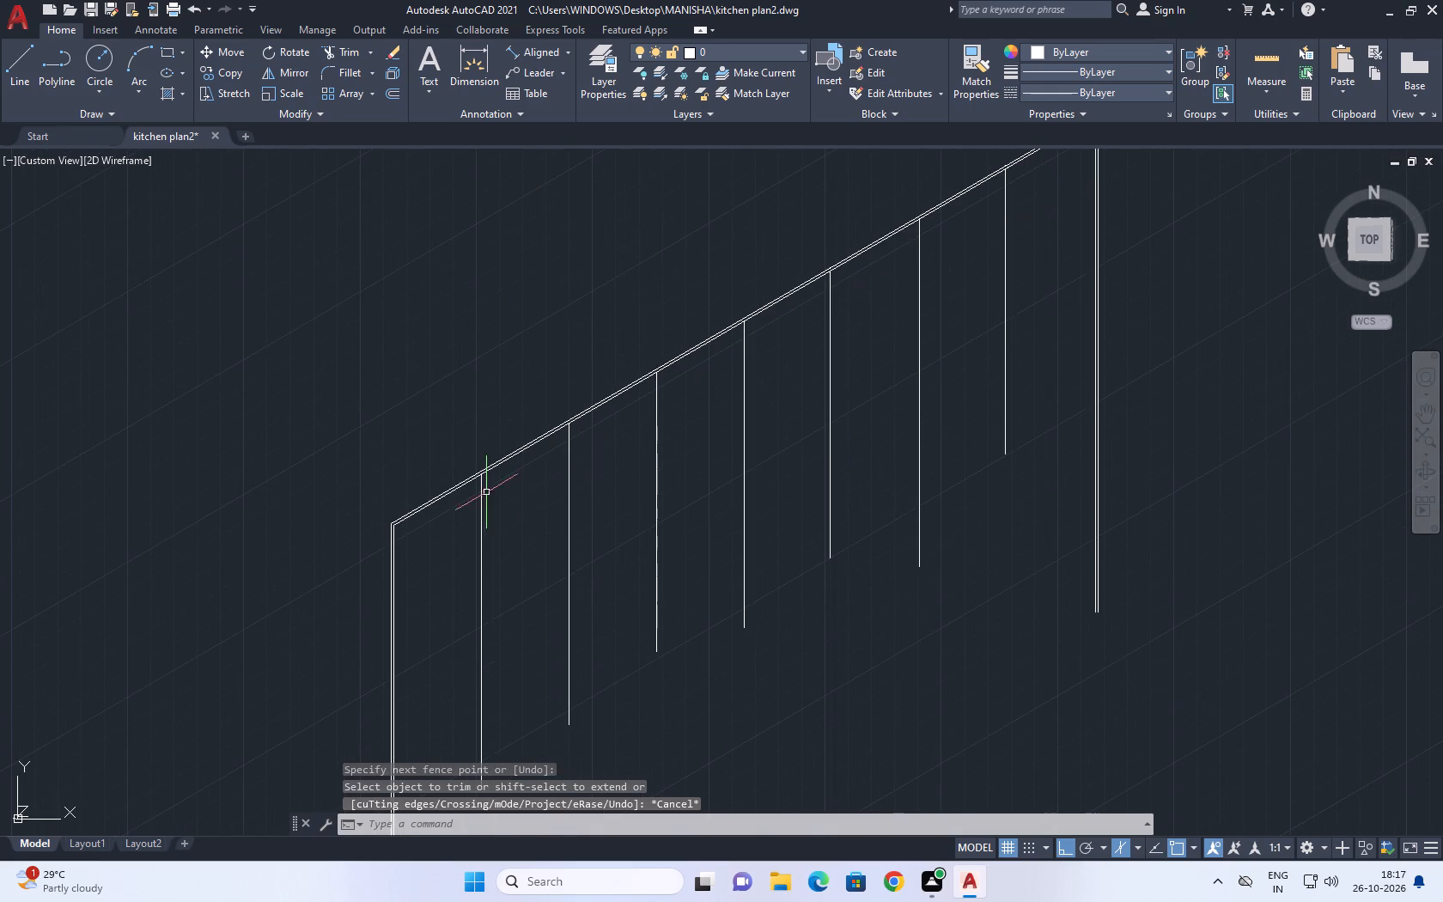
middle_click_drag(360, 523, 567, 477)
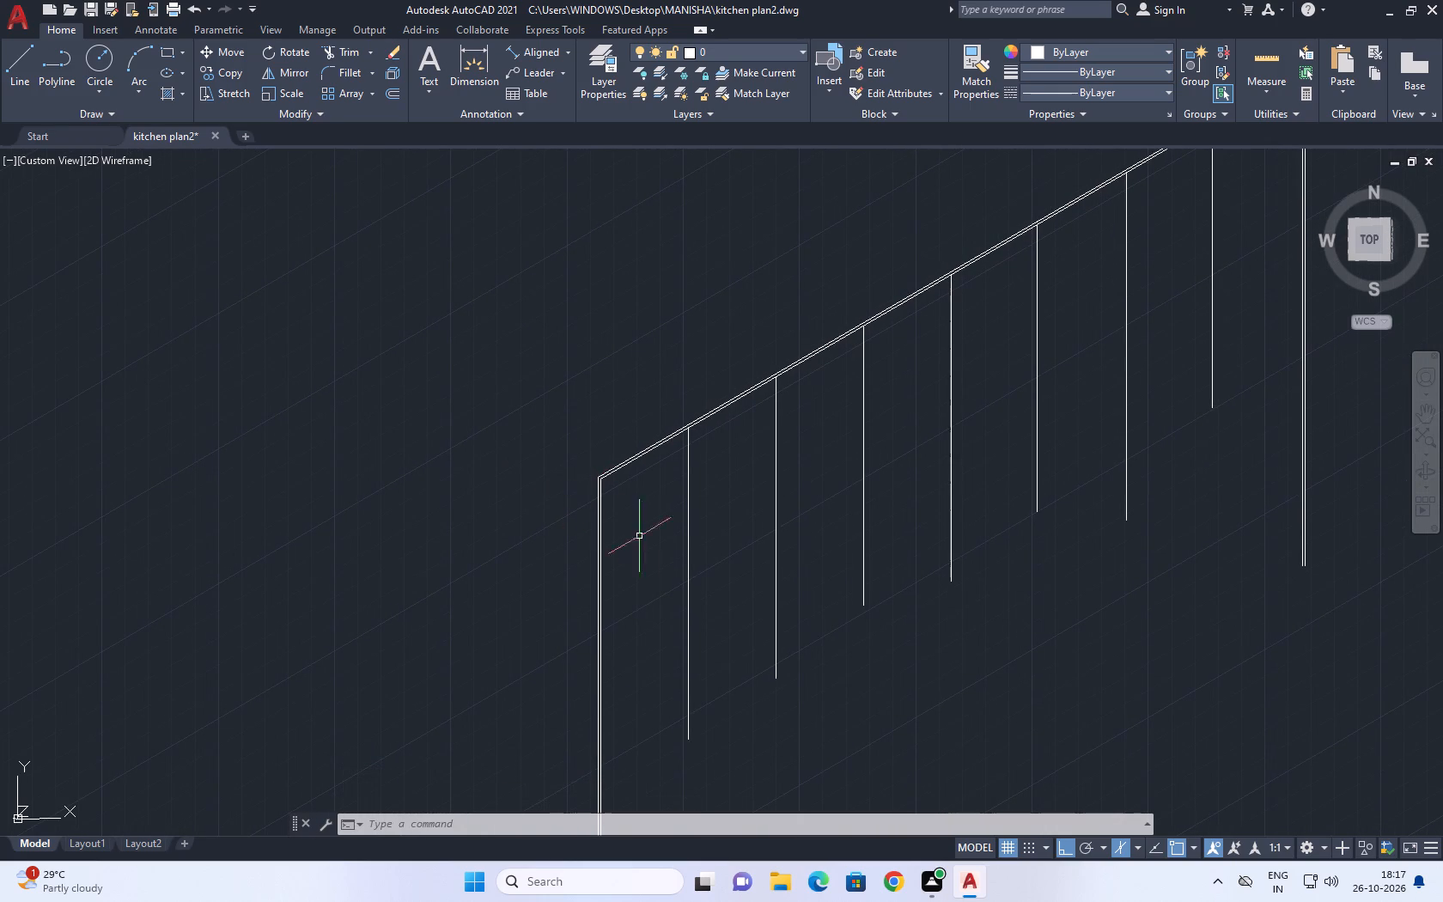
middle_click_drag(793, 567, 745, 483)
scroll(552, 415, "up", 1)
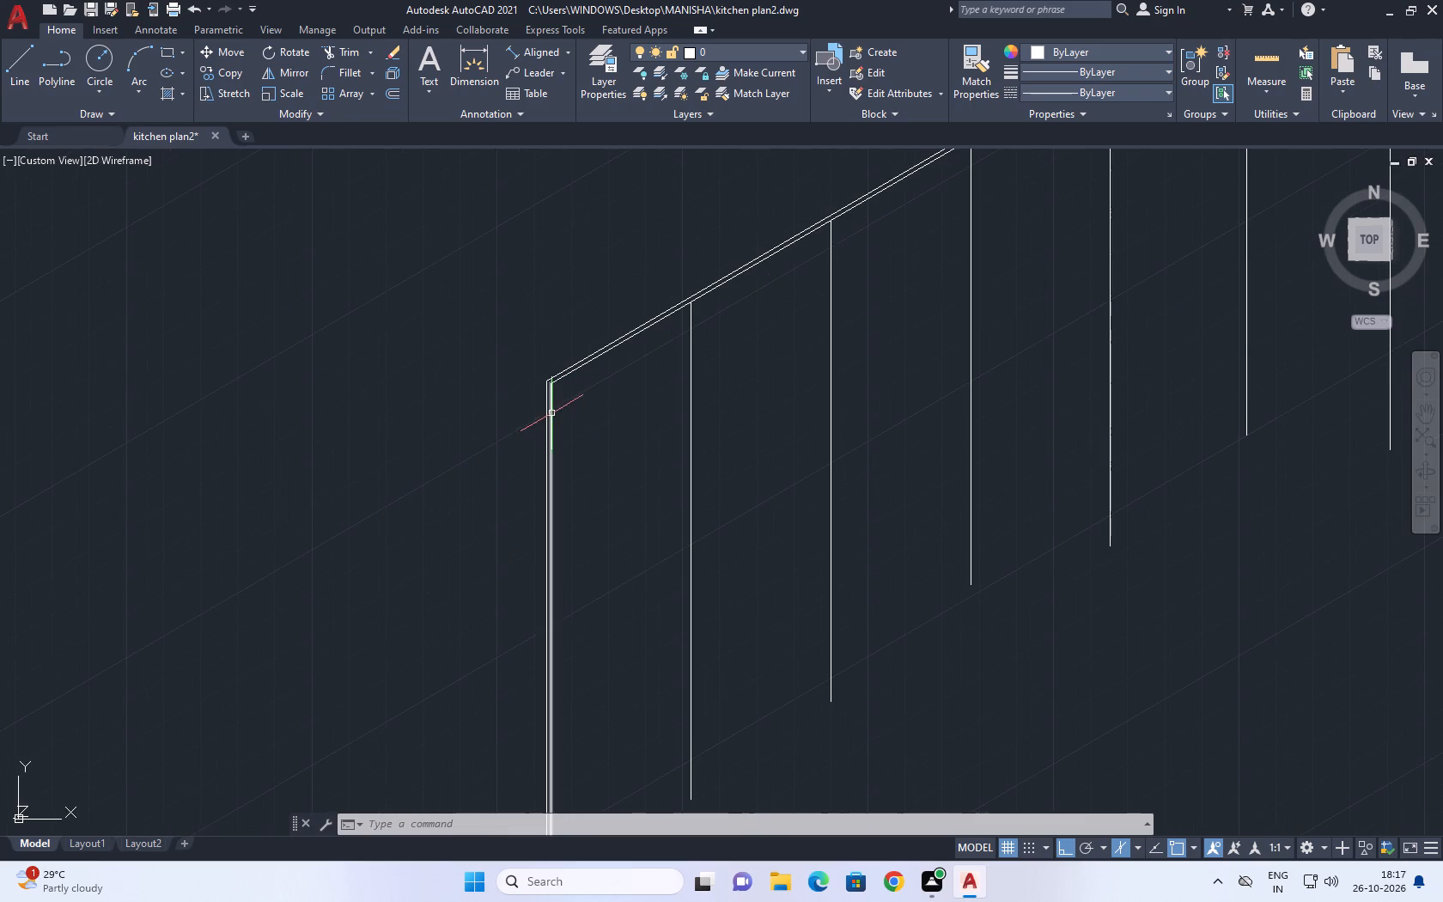
left_click(560, 378)
middle_click(658, 404)
key("c")
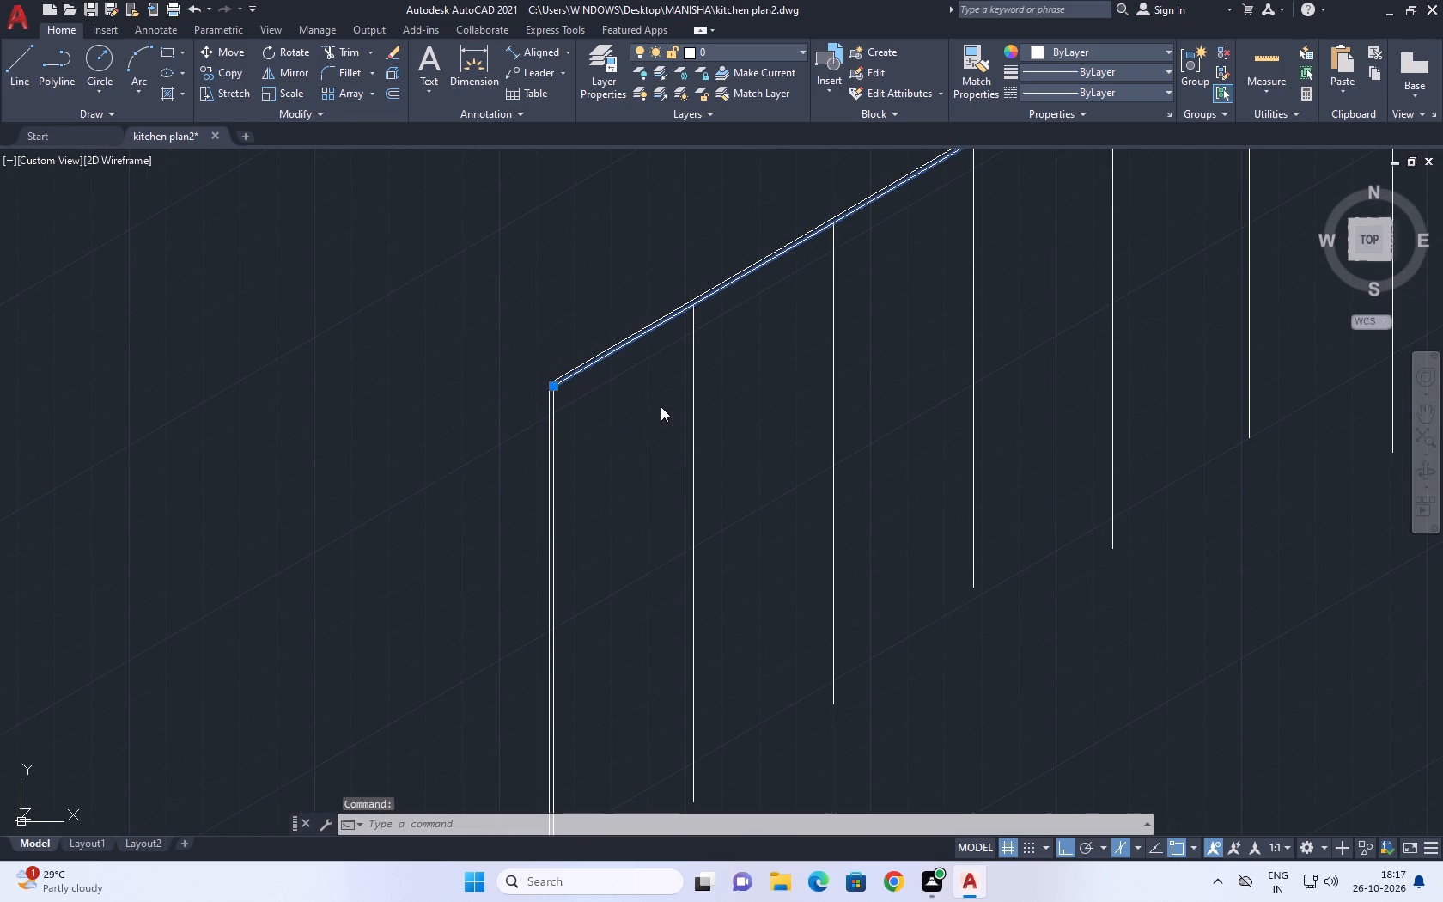
type("o")
key("space")
left_click(625, 377)
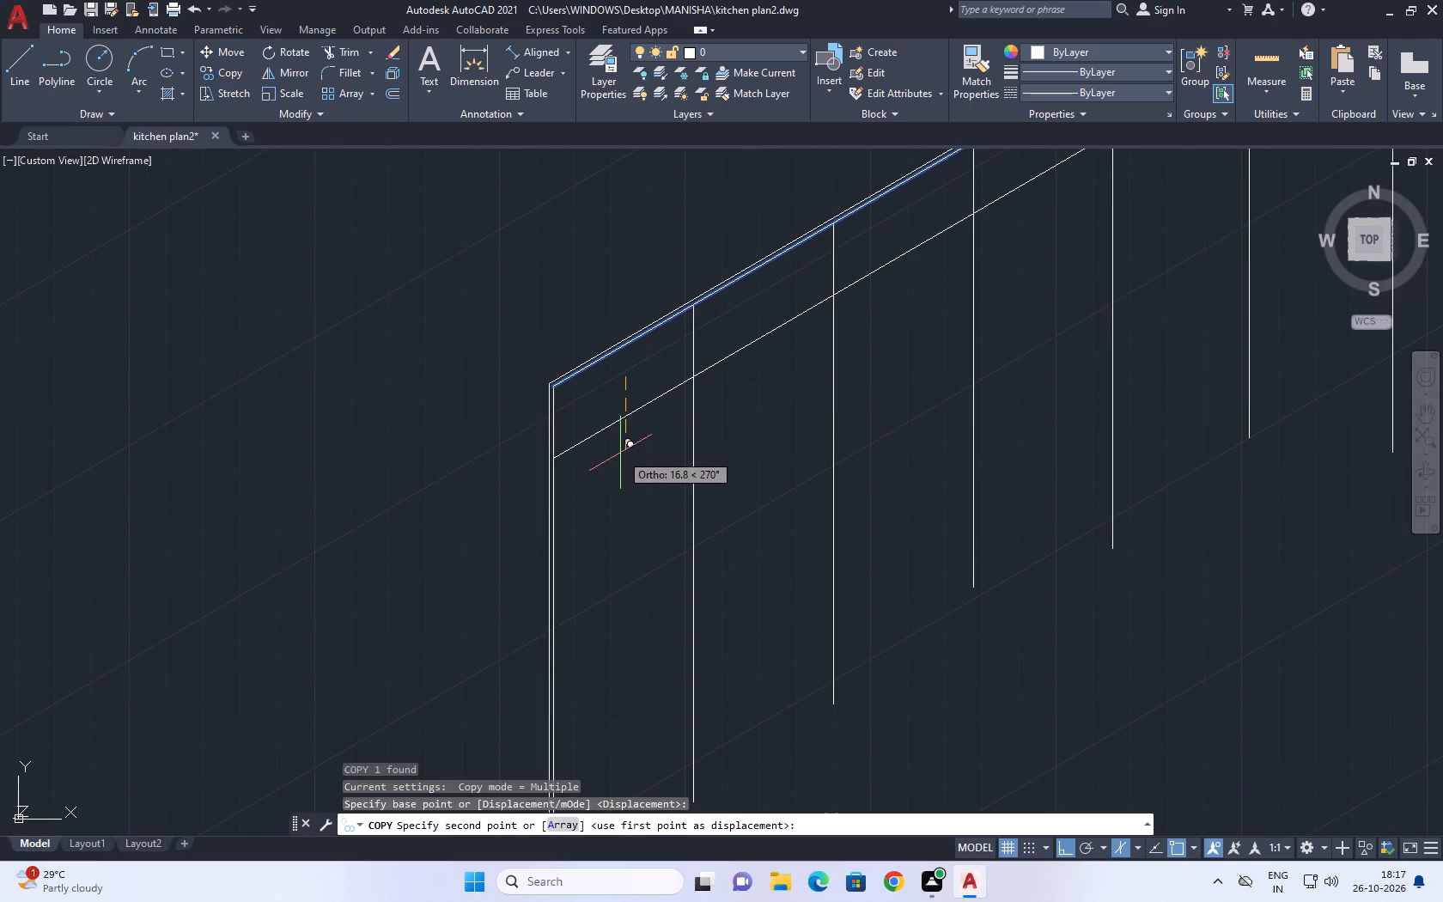
key("3")
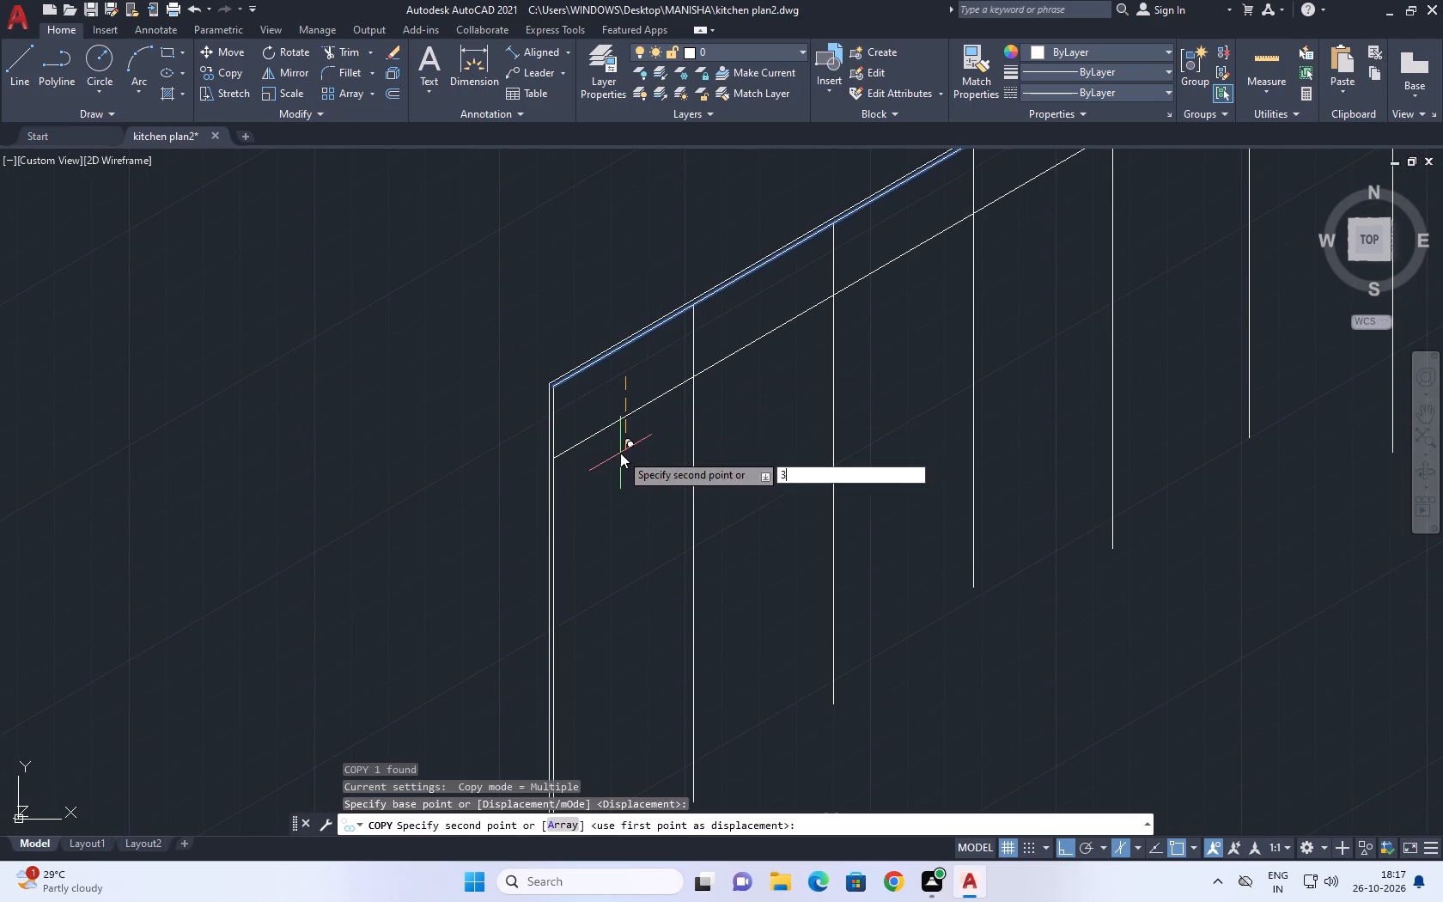
key("Return")
key("Escape")
scroll(540, 425, "up", 1)
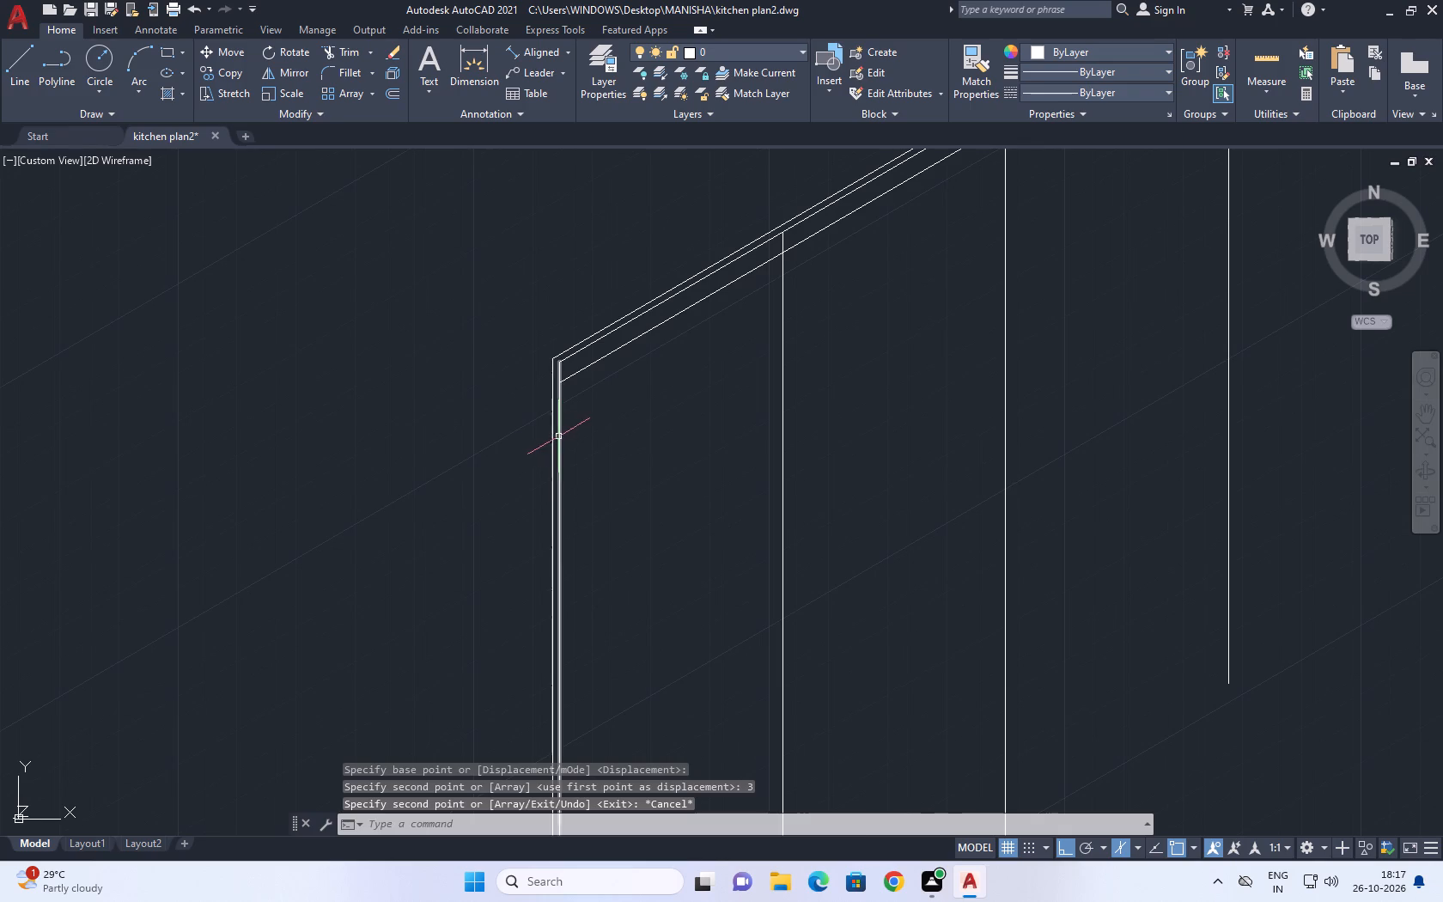
Copy the inner line of the upright at the lower end of the sloping top inward by 3.
left_click(559, 436)
key("c")
type("o")
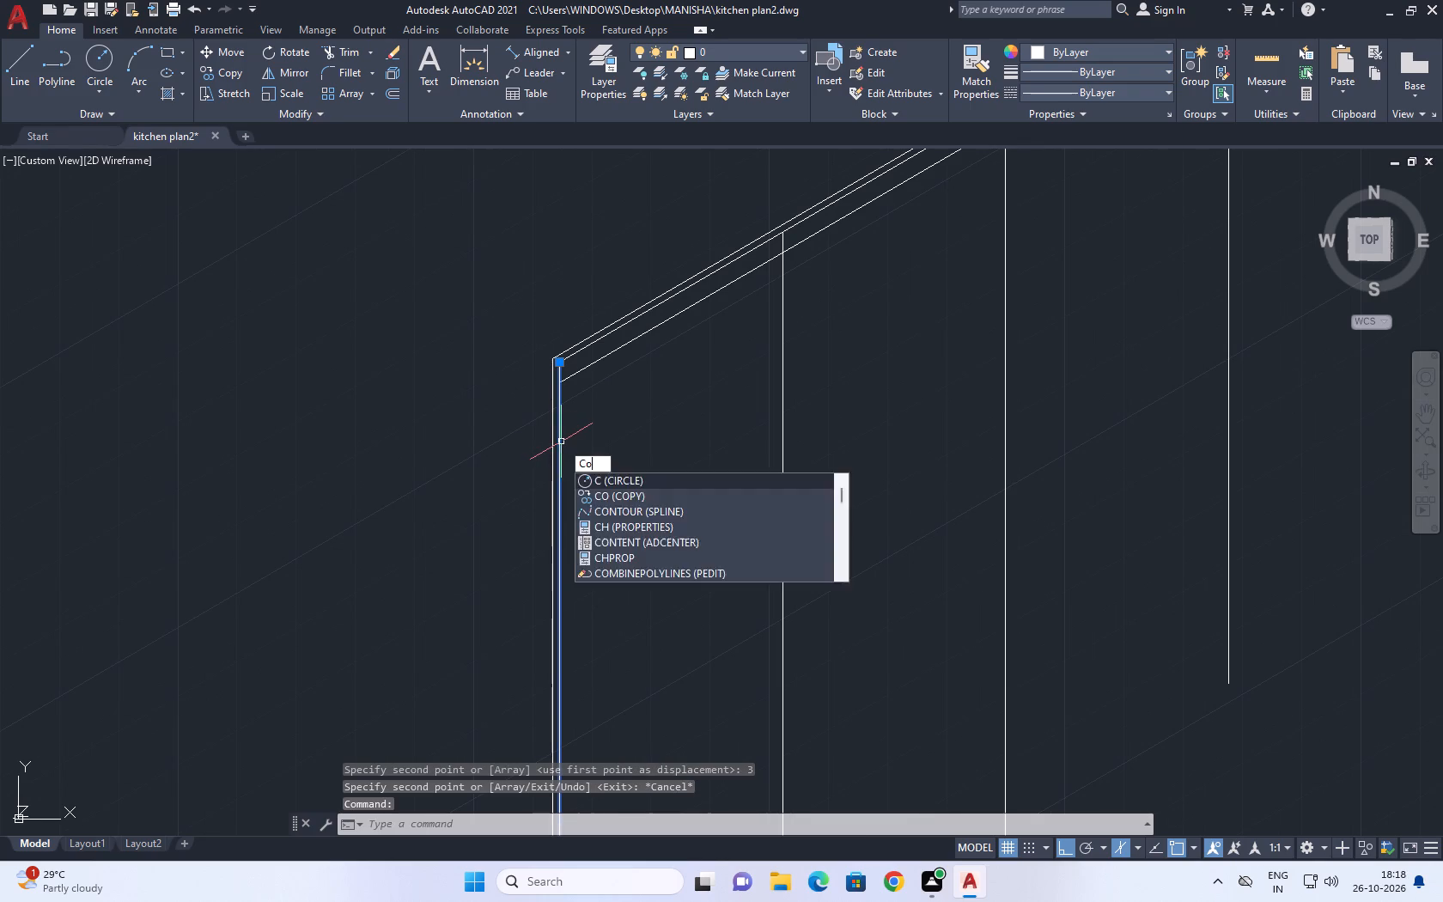
key("space")
left_click(553, 472)
type("3")
key("space")
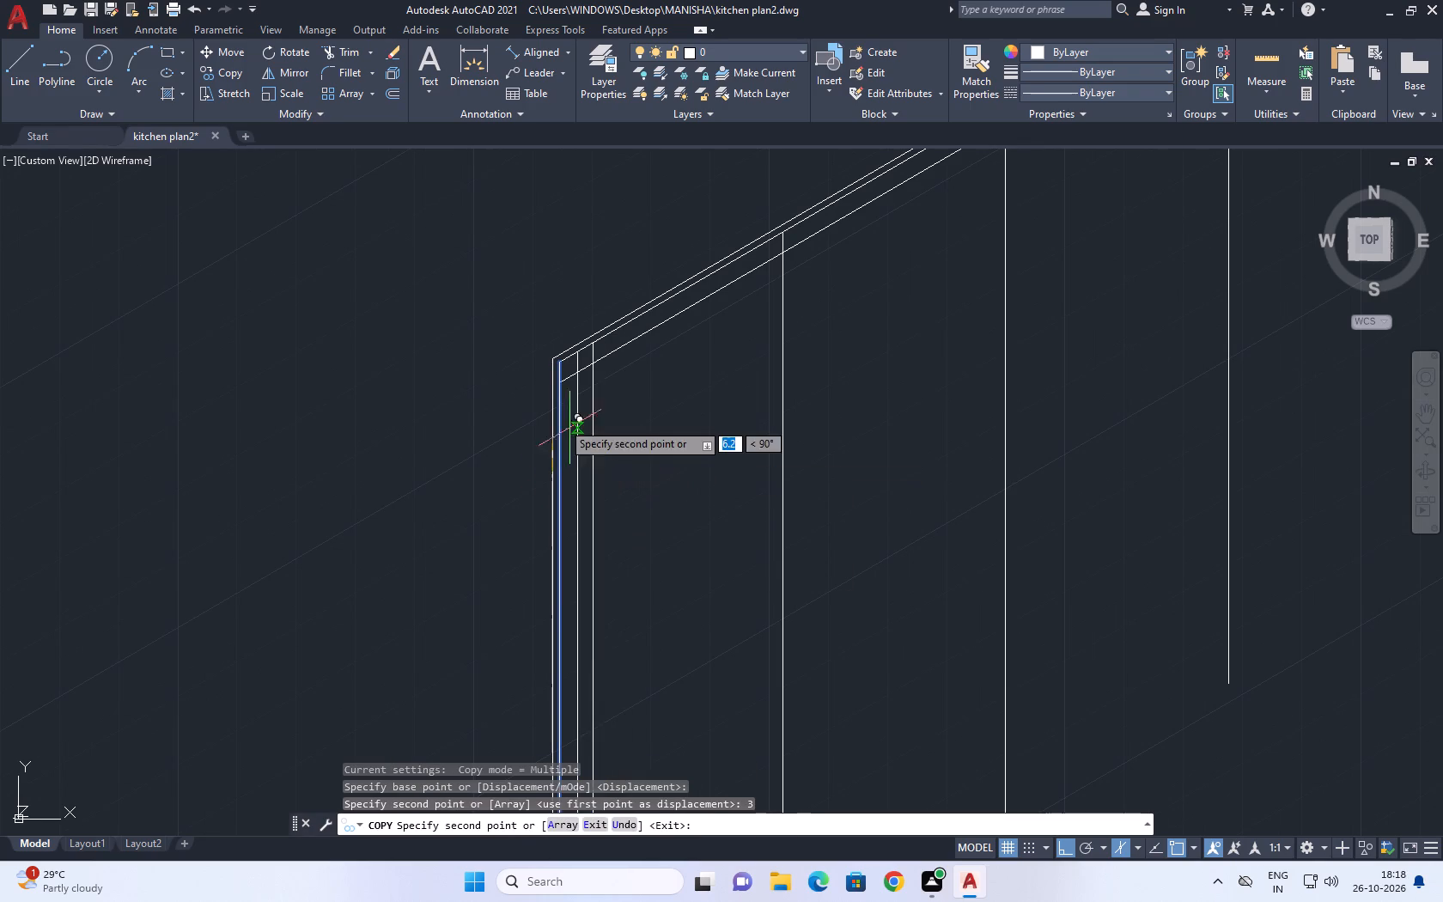
key("Escape")
Trim the overlapping ends of the copied upright line and copied sloping line at the frame's lower corner.
scroll(553, 388, "up", 2)
middle_click_drag(569, 377, 571, 448)
scroll(571, 448, "up", 1)
type("tr")
key("space")
left_click_drag(581, 460, 581, 451)
left_click(643, 350)
scroll(637, 417, "down", 5)
middle_click_drag(816, 350, 466, 625)
middle_click_drag(762, 418, 421, 633)
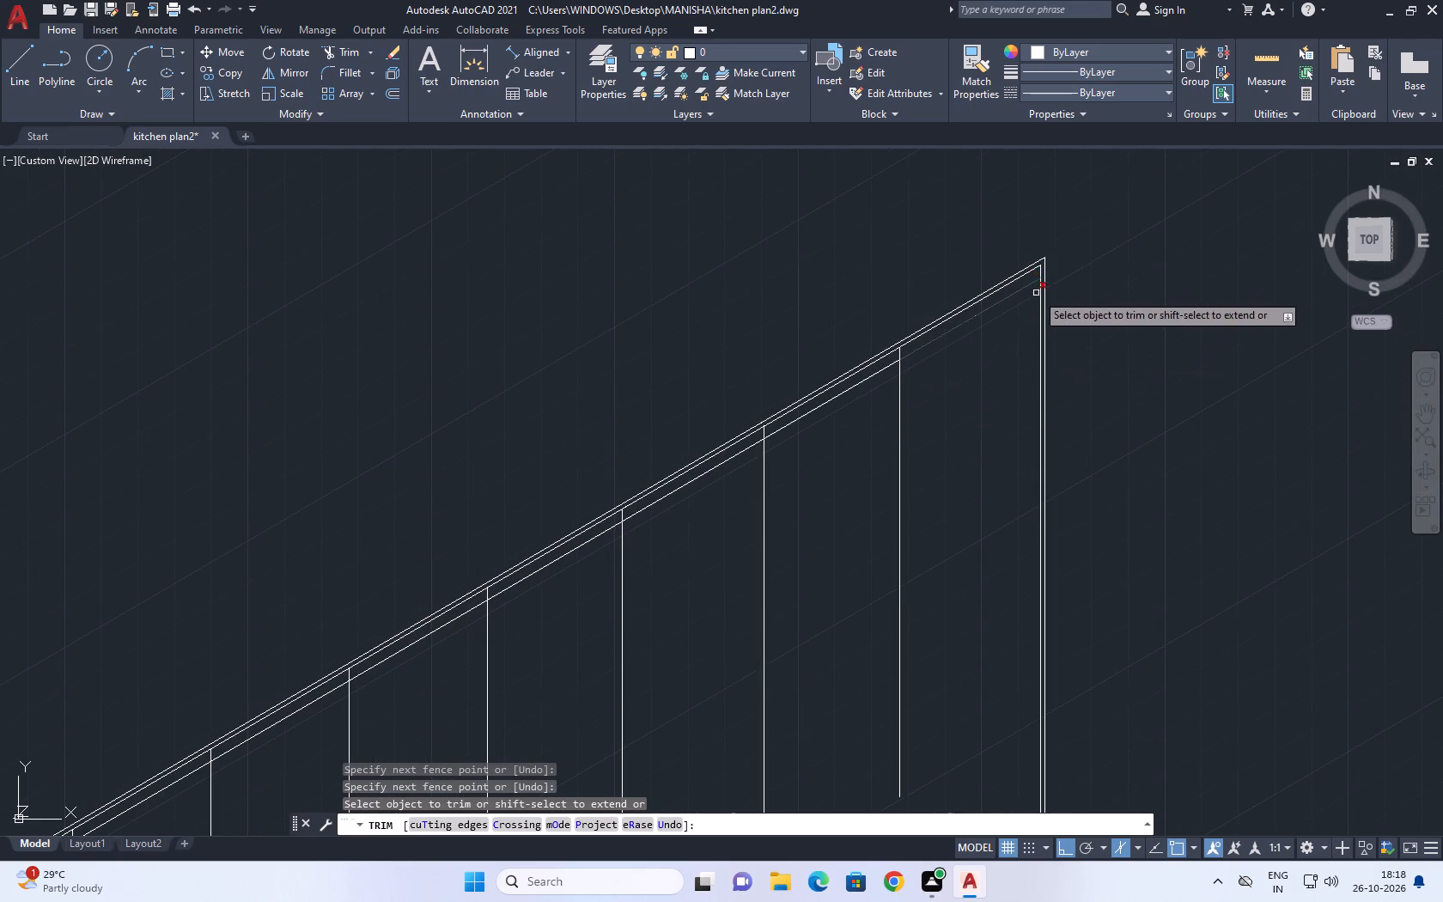
key("Escape")
Copy the inner line of the upright at the higher end of the sloping top inward by 3.
left_click(1041, 336)
key("c")
type("o")
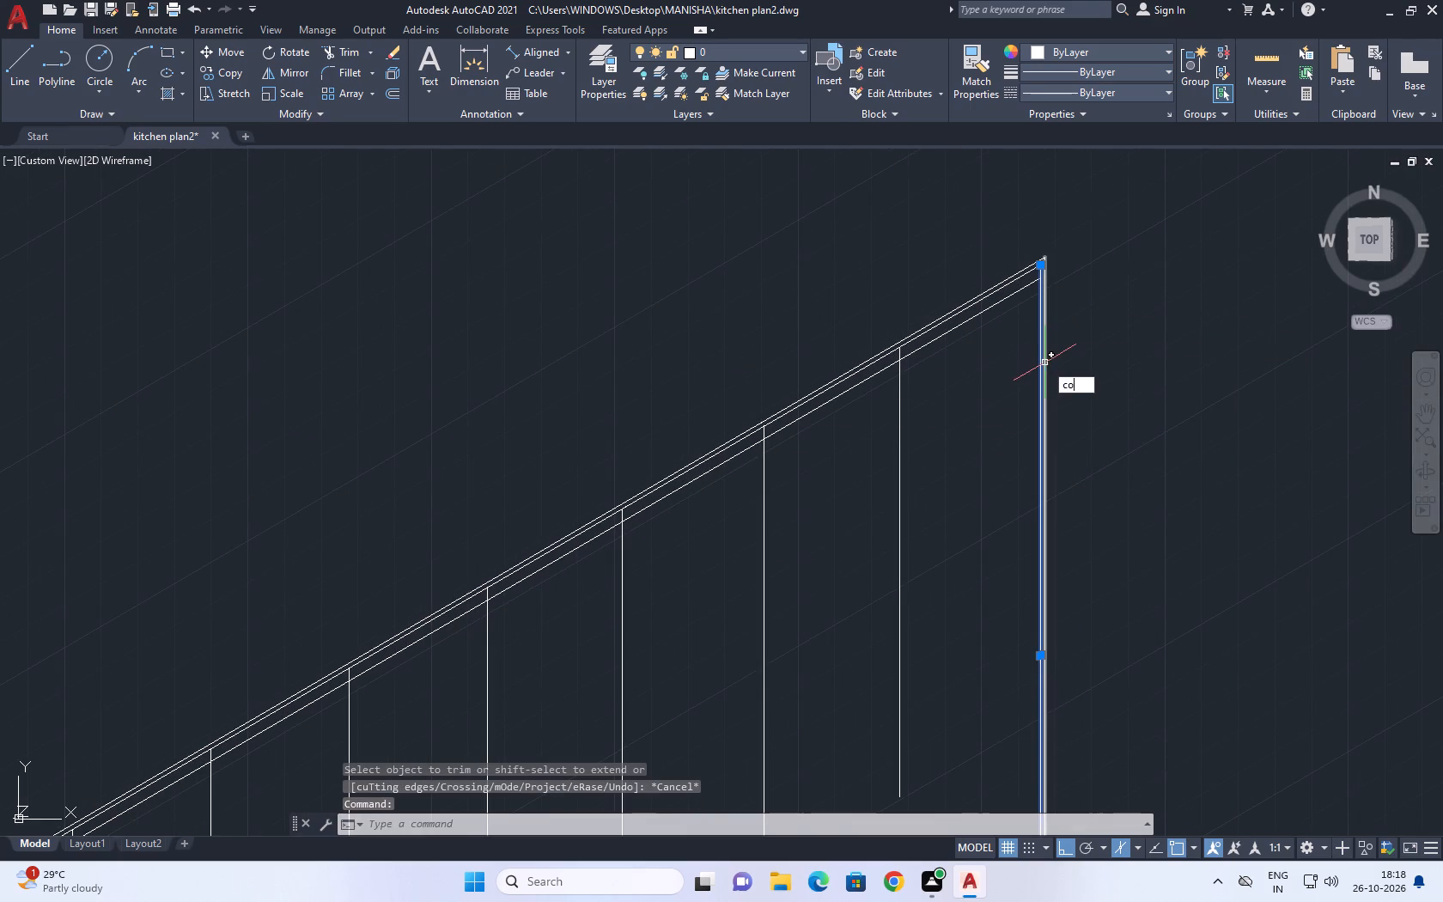
key("space")
left_click(1044, 362)
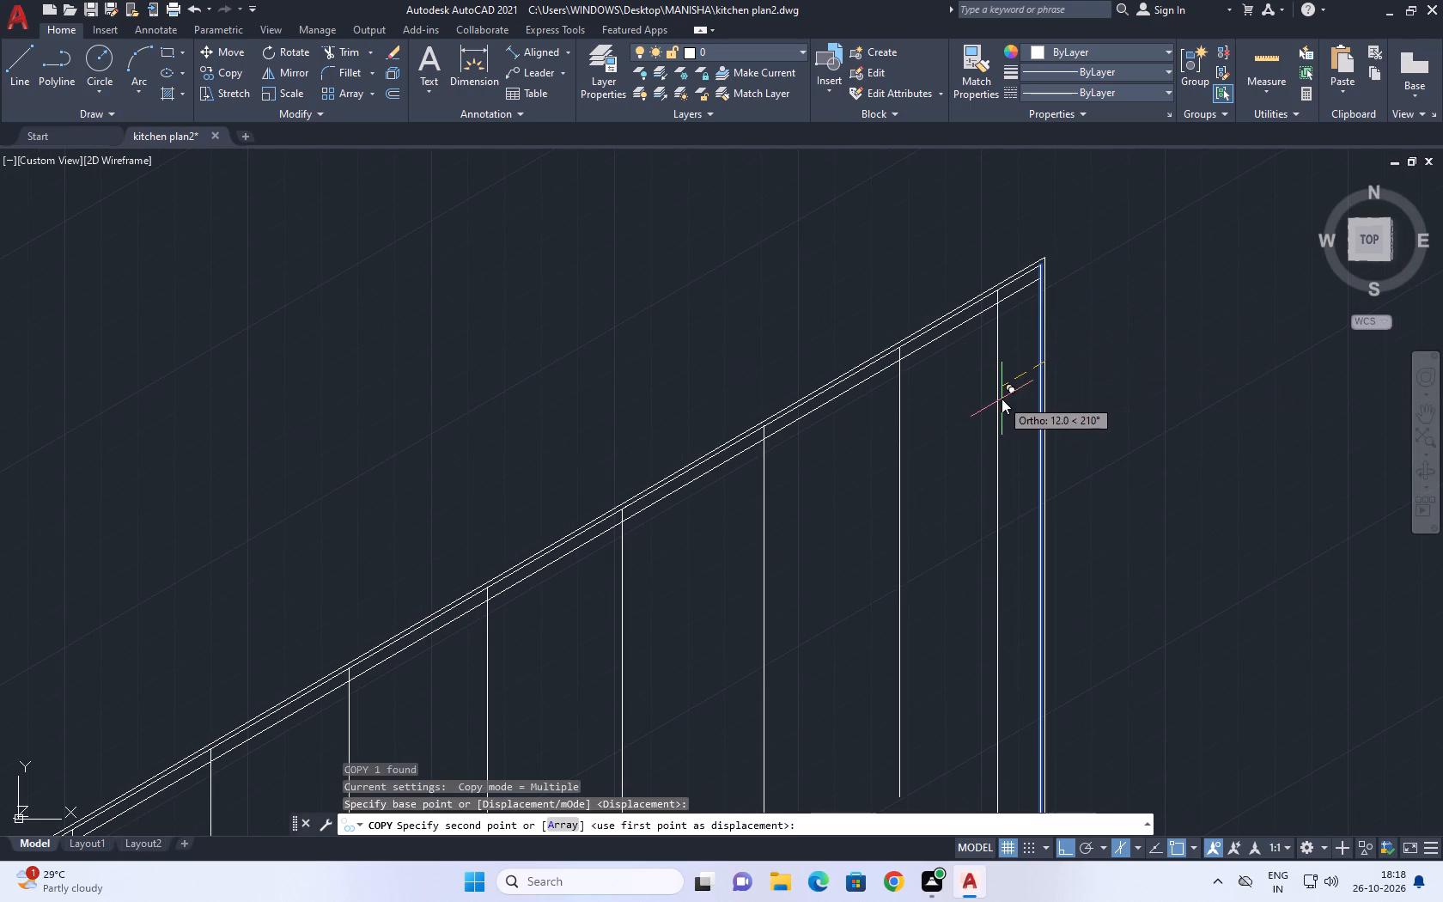
key("3")
key("space")
key("Escape")
Trim the overlapping ends of the copied upright line and copied sloping line at the frame's higher corner.
scroll(1023, 296, "up", 3)
middle_click_drag(1023, 261, 1026, 355)
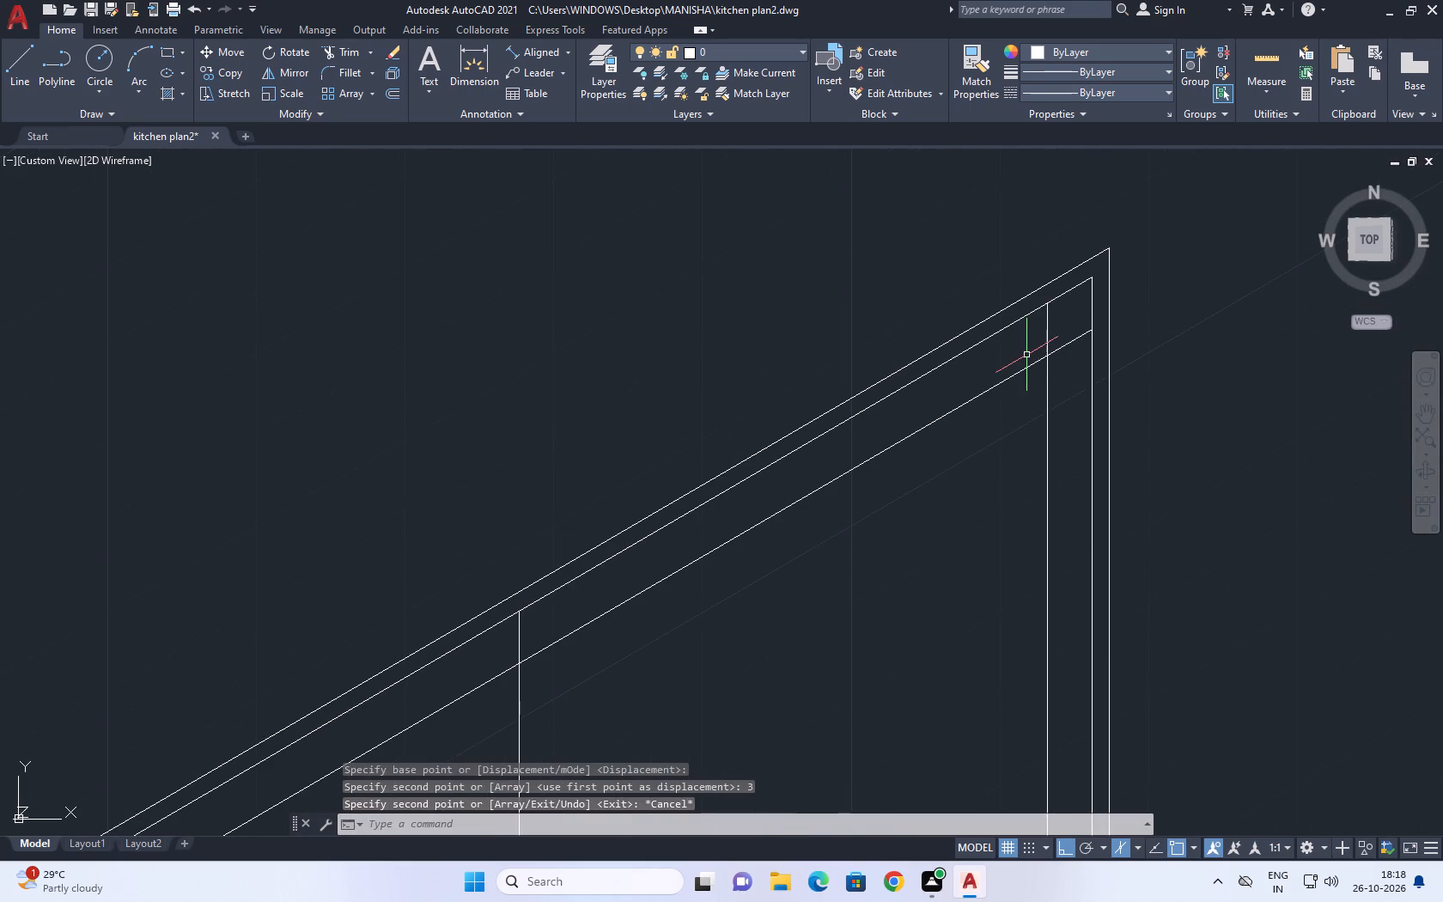
type("tr")
key("space")
scroll(1046, 335, "up", 1)
left_click(1094, 401)
left_click(1022, 326)
scroll(1095, 337, "down", 4)
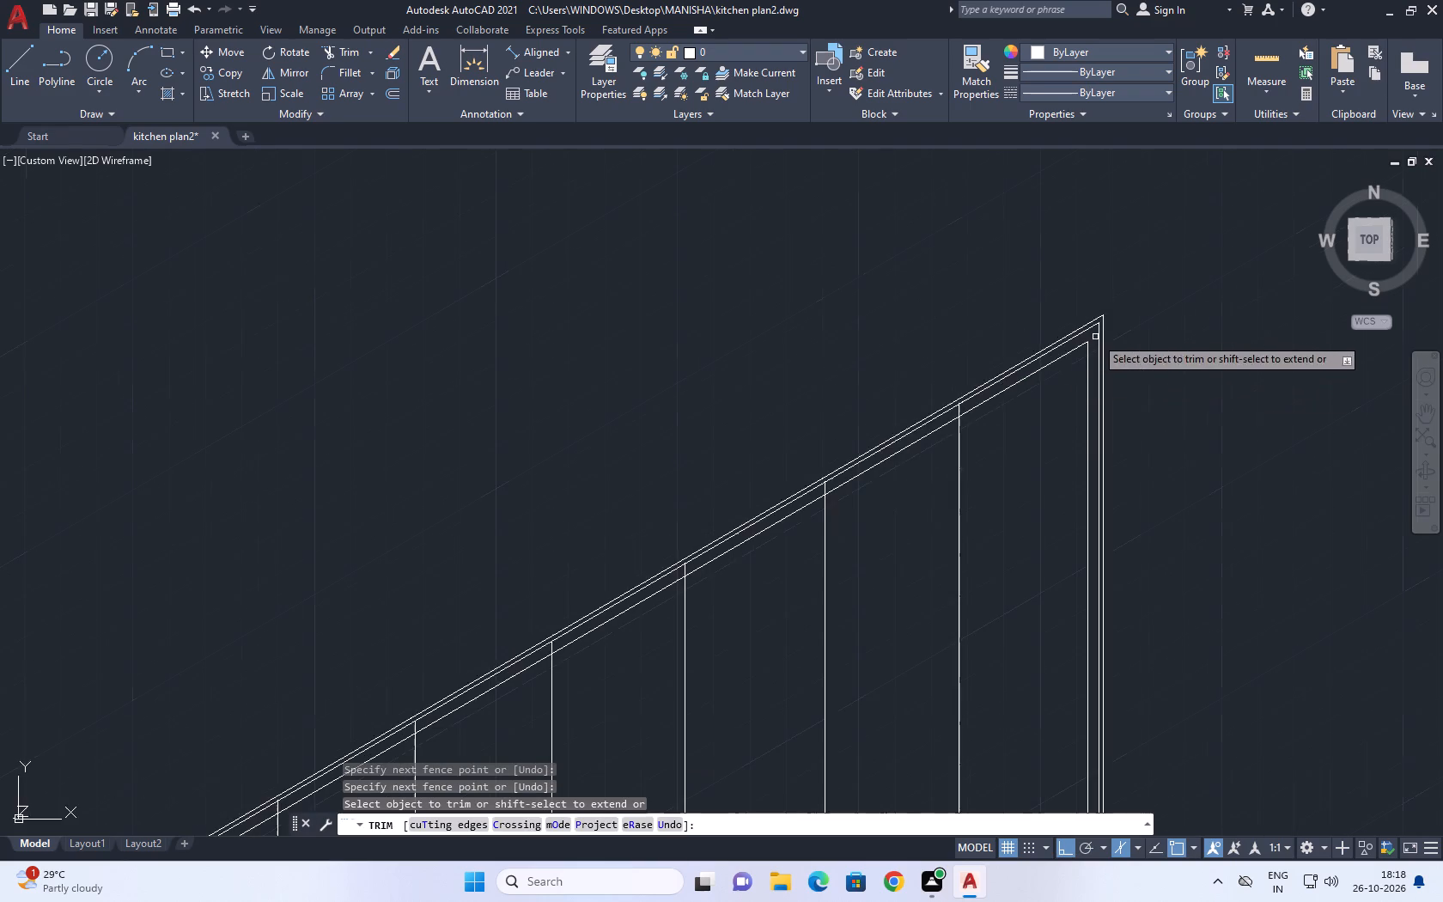
Trim the tops of the first three dividers, counted from the lower end, back to the lowest sloping line.
middle_click_drag(764, 513, 941, 189)
scroll(307, 594, "up", 3)
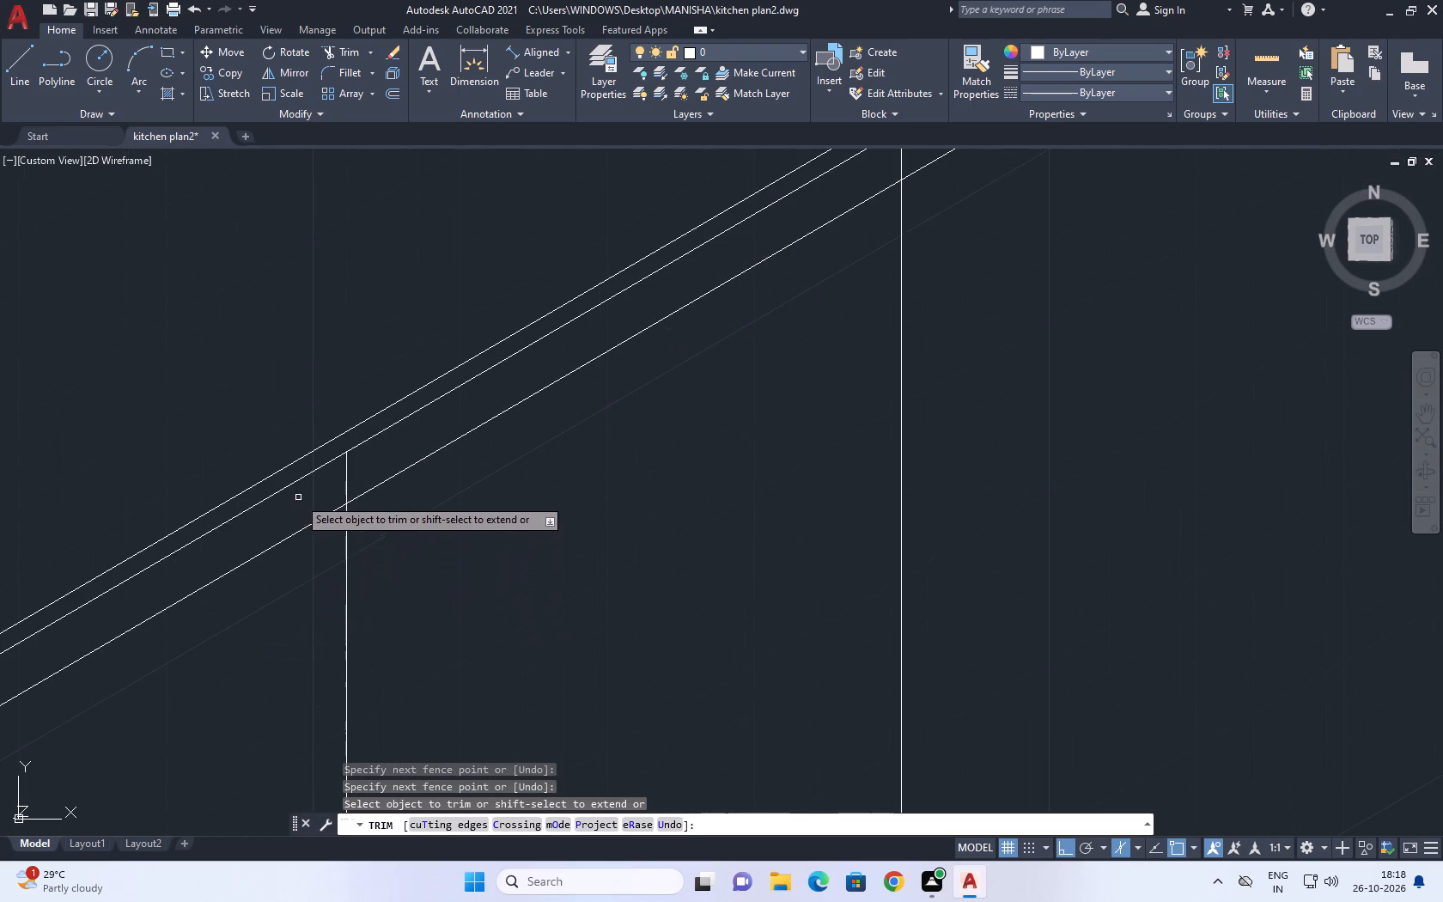
left_click_drag(299, 497, 314, 496)
left_click(361, 468)
middle_click_drag(655, 323, 255, 703)
left_click(447, 547)
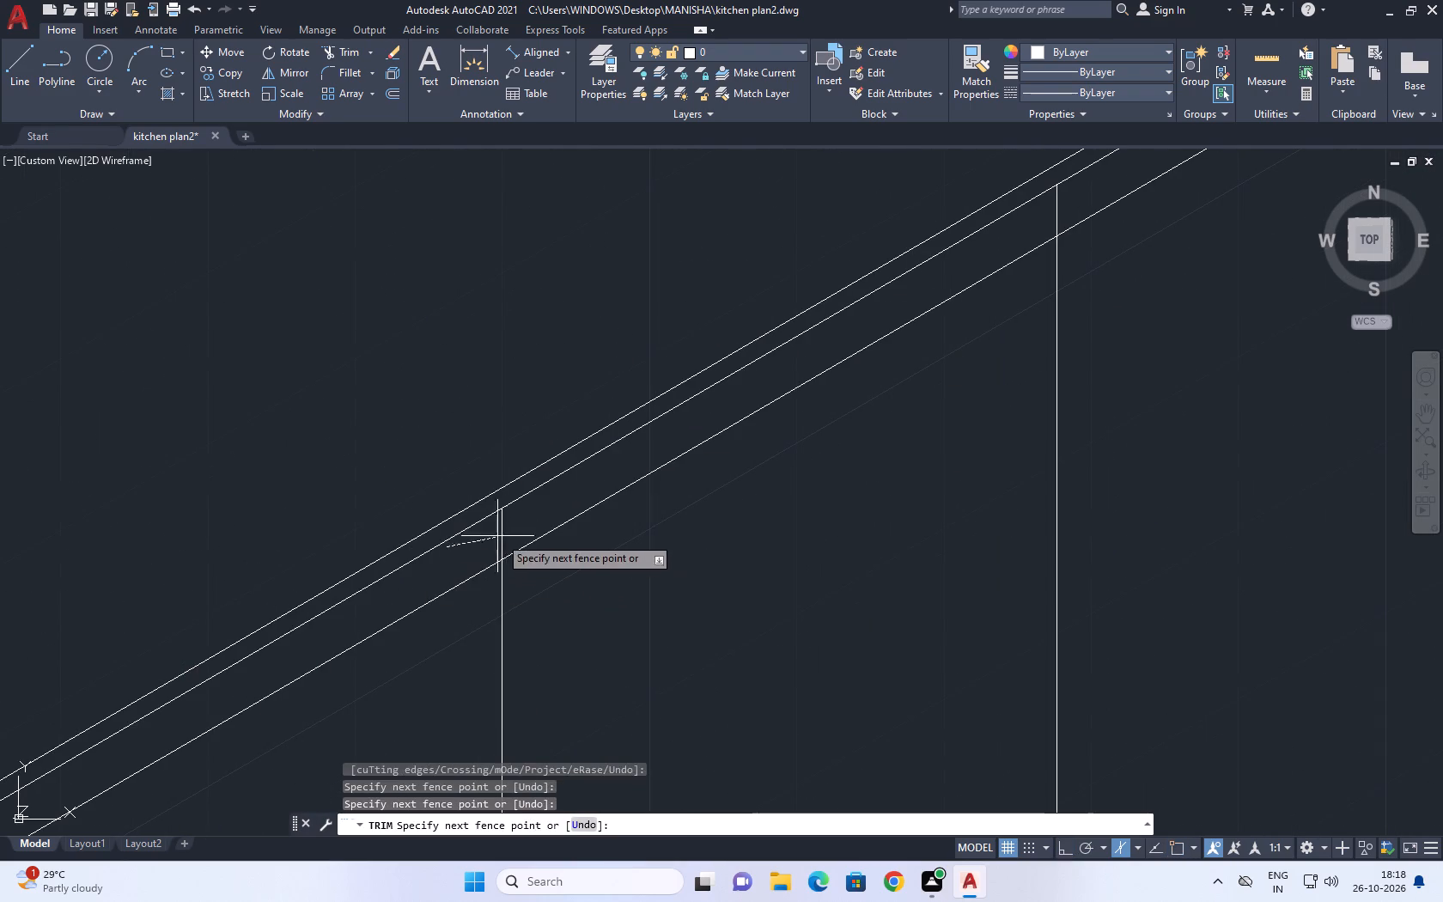
left_click(524, 517)
middle_click_drag(721, 441, 198, 771)
left_click_drag(477, 566, 506, 560)
left_click(566, 526)
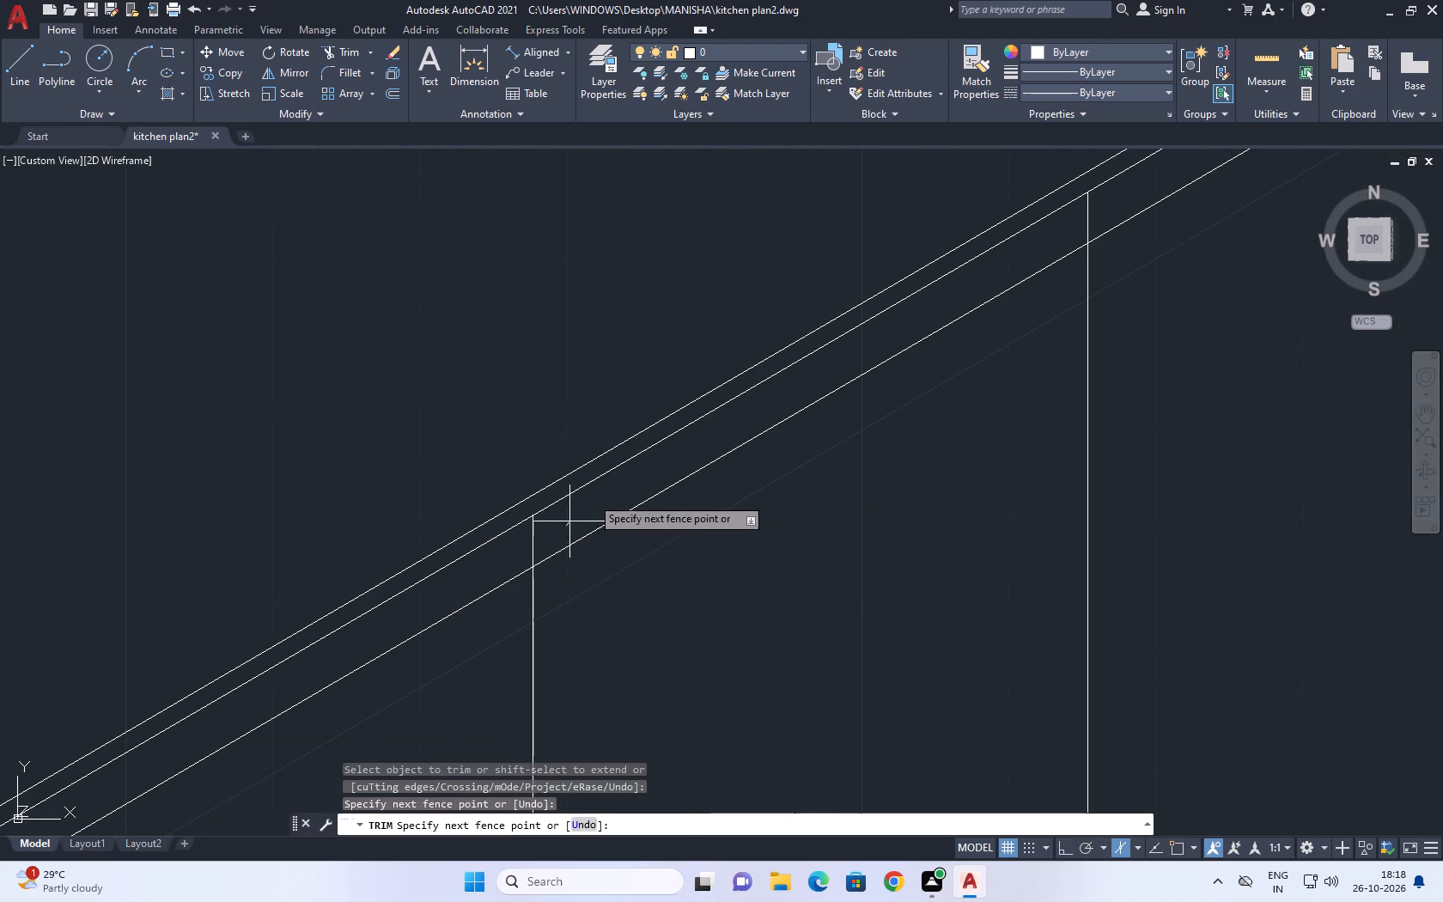
left_click(490, 567)
Trim the tops of the fourth to seventh dividers back to the lowest sloping line.
middle_click_drag(672, 461, 15, 838)
left_click_drag(376, 639, 384, 635)
left_click(440, 575)
middle_click_drag(564, 498, 150, 867)
left_click(559, 656)
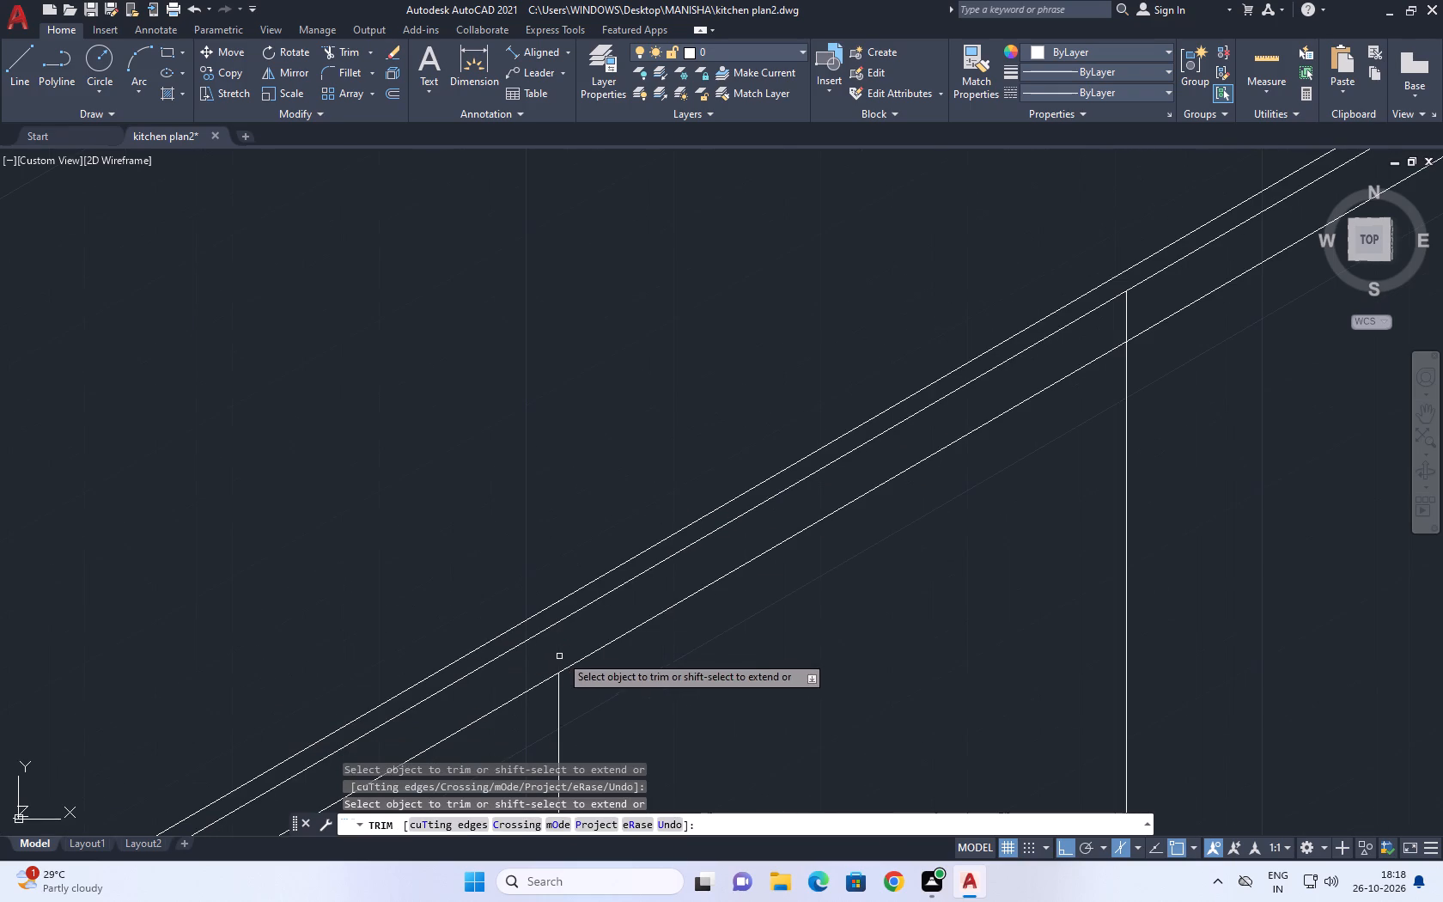
middle_click_drag(768, 539, 164, 877)
left_click(563, 634)
left_click(496, 670)
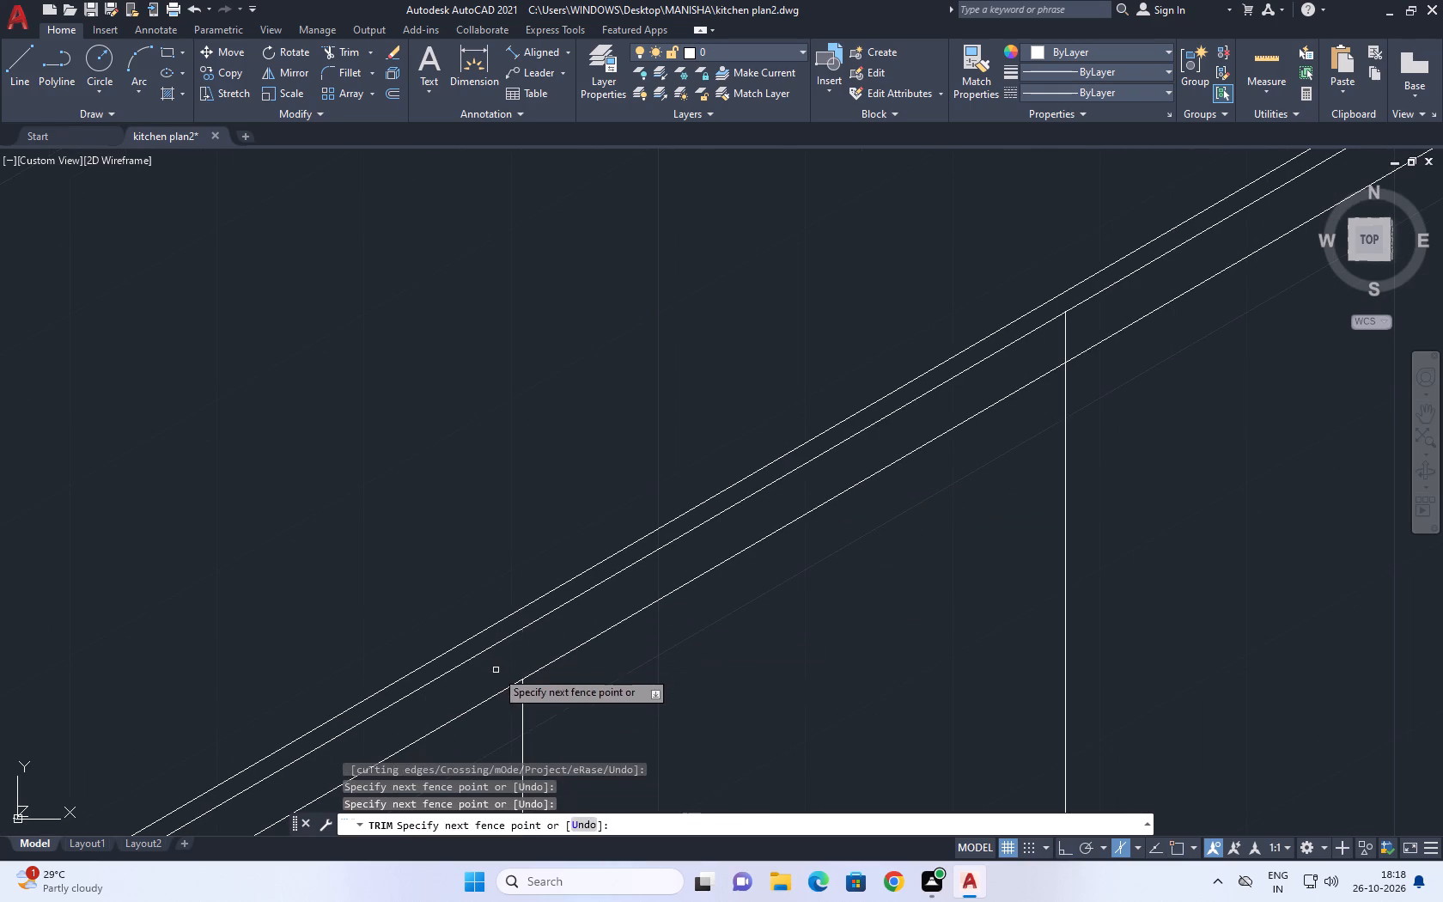
middle_click_drag(825, 405, 312, 750)
left_click(526, 687)
left_click(580, 659)
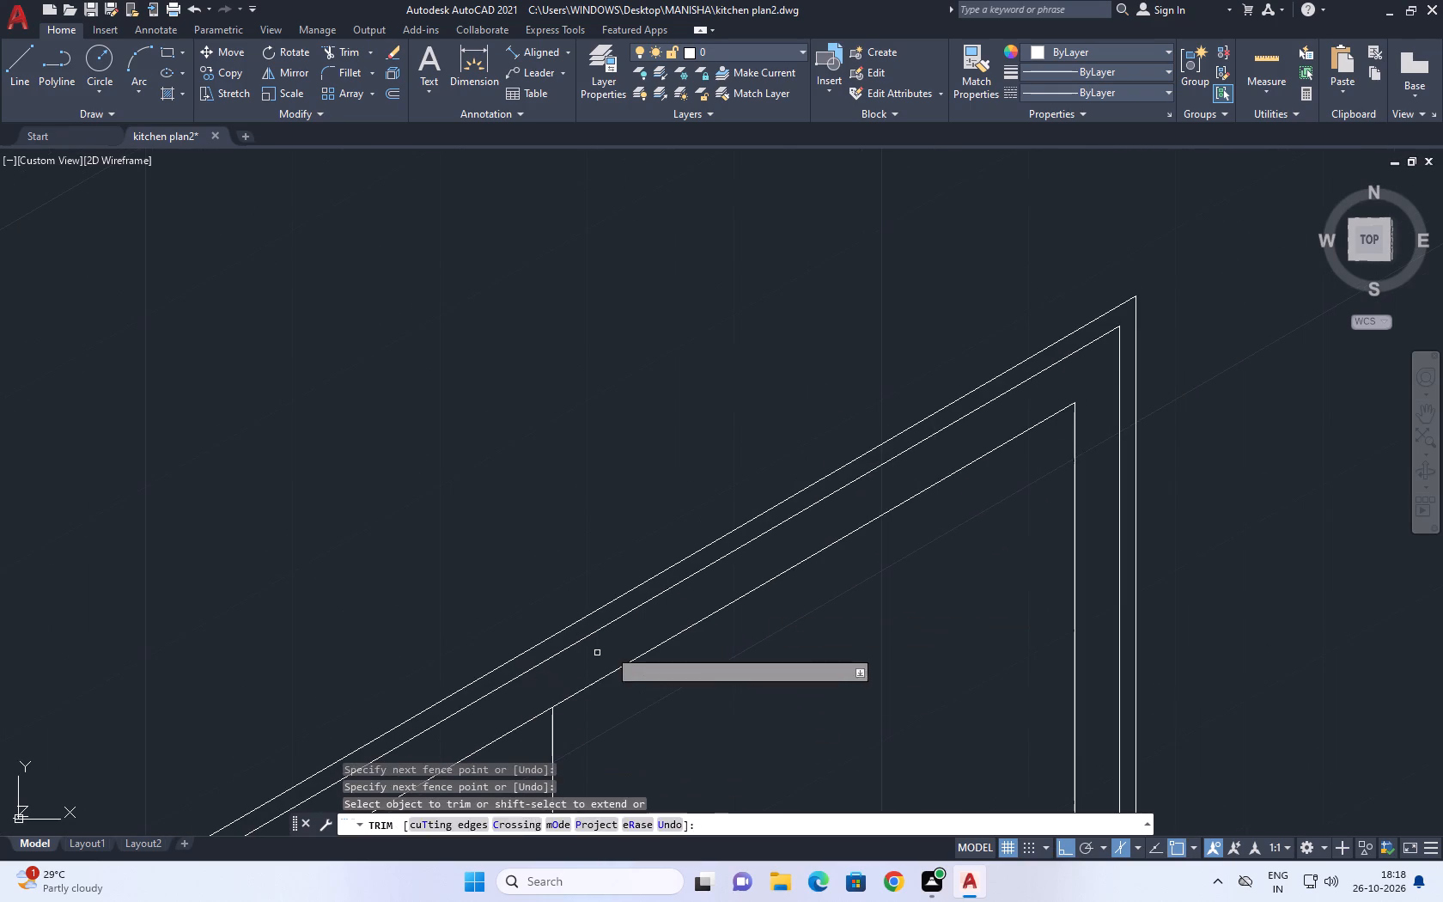
key("Escape")
Copy the first divider by 3 to each side along the slope direction.
scroll(851, 436, "down", 5)
middle_click_drag(567, 616, 807, 373)
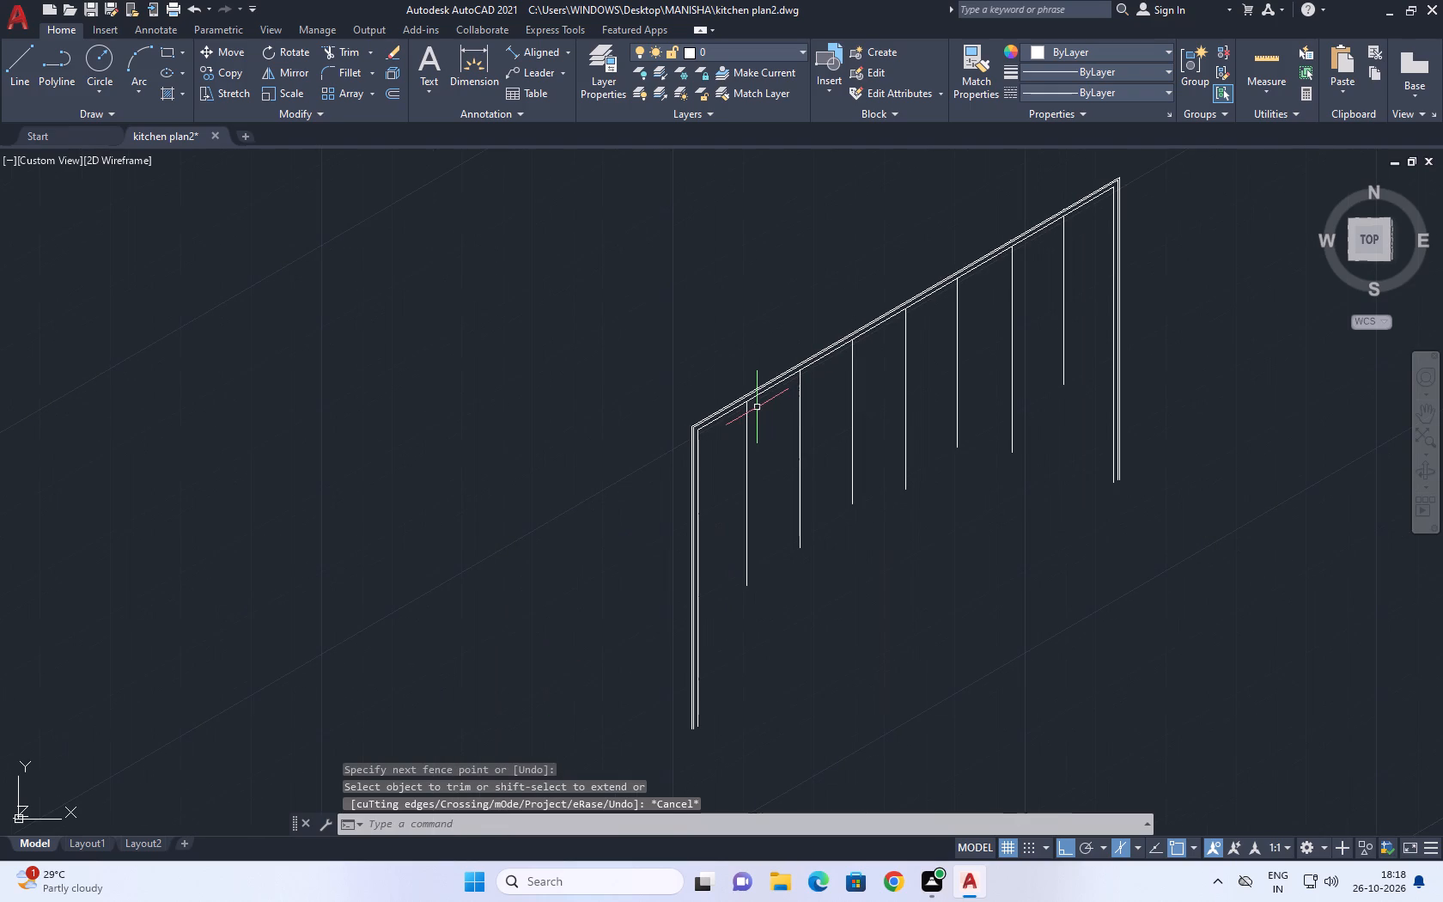
middle_click_drag(650, 493, 704, 397)
left_click(809, 384)
left_click(797, 407)
middle_click_drag(790, 436, 759, 492)
key("c")
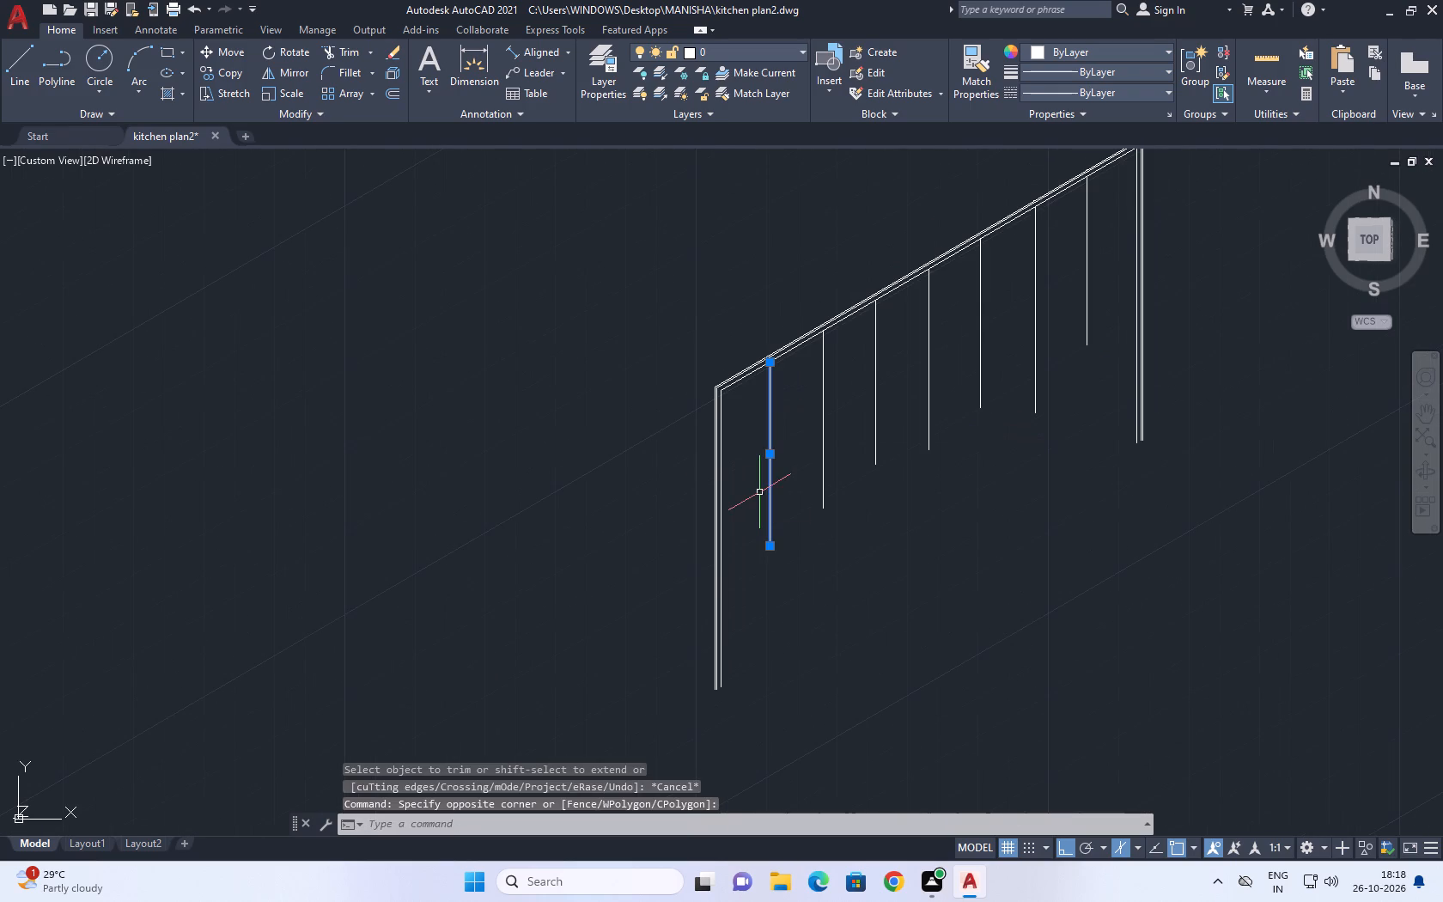
key("o")
key("space")
left_click(762, 487)
type("3")
key("space")
scroll(759, 503, "up", 1)
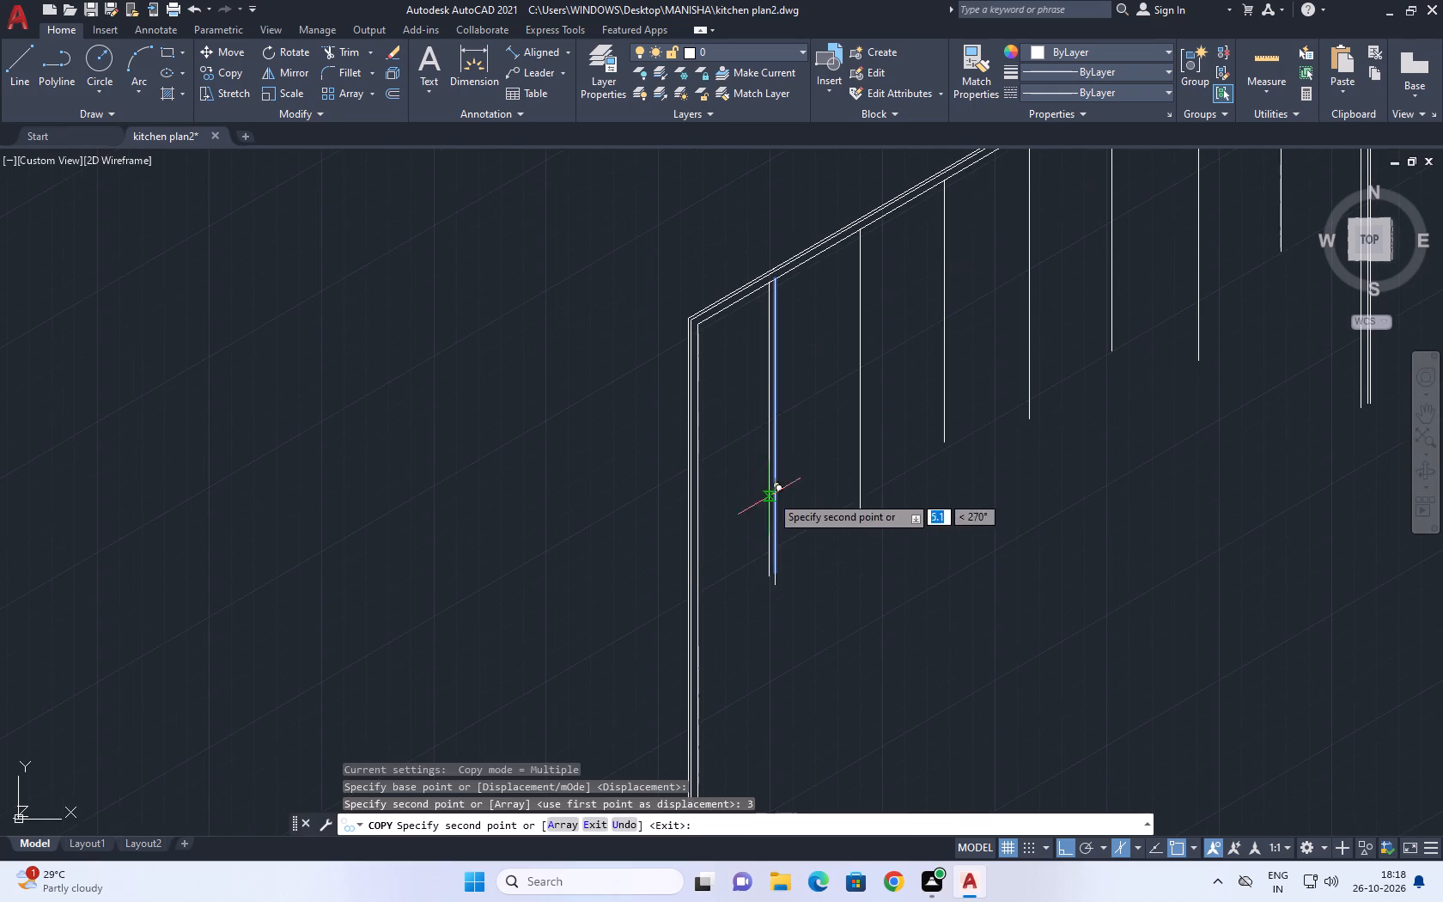
type("3")
key("space")
middle_click_drag(819, 444, 753, 533)
key("Escape")
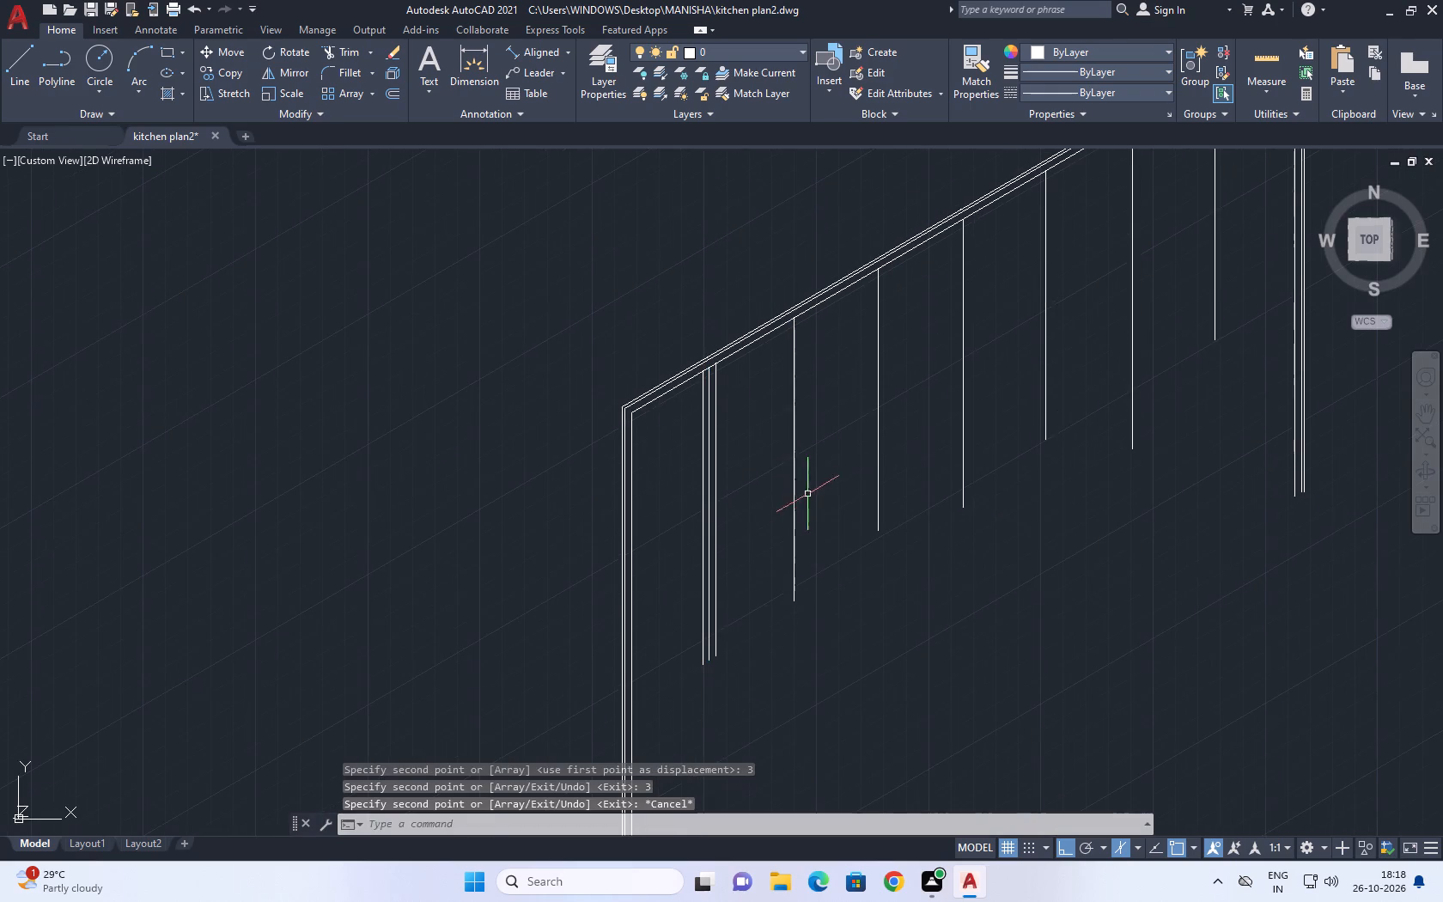
Copy the second divider by 3 to each side along the slope direction.
left_click(813, 489)
left_click_drag(763, 516, 758, 527)
type("co")
key("space")
left_click(770, 511)
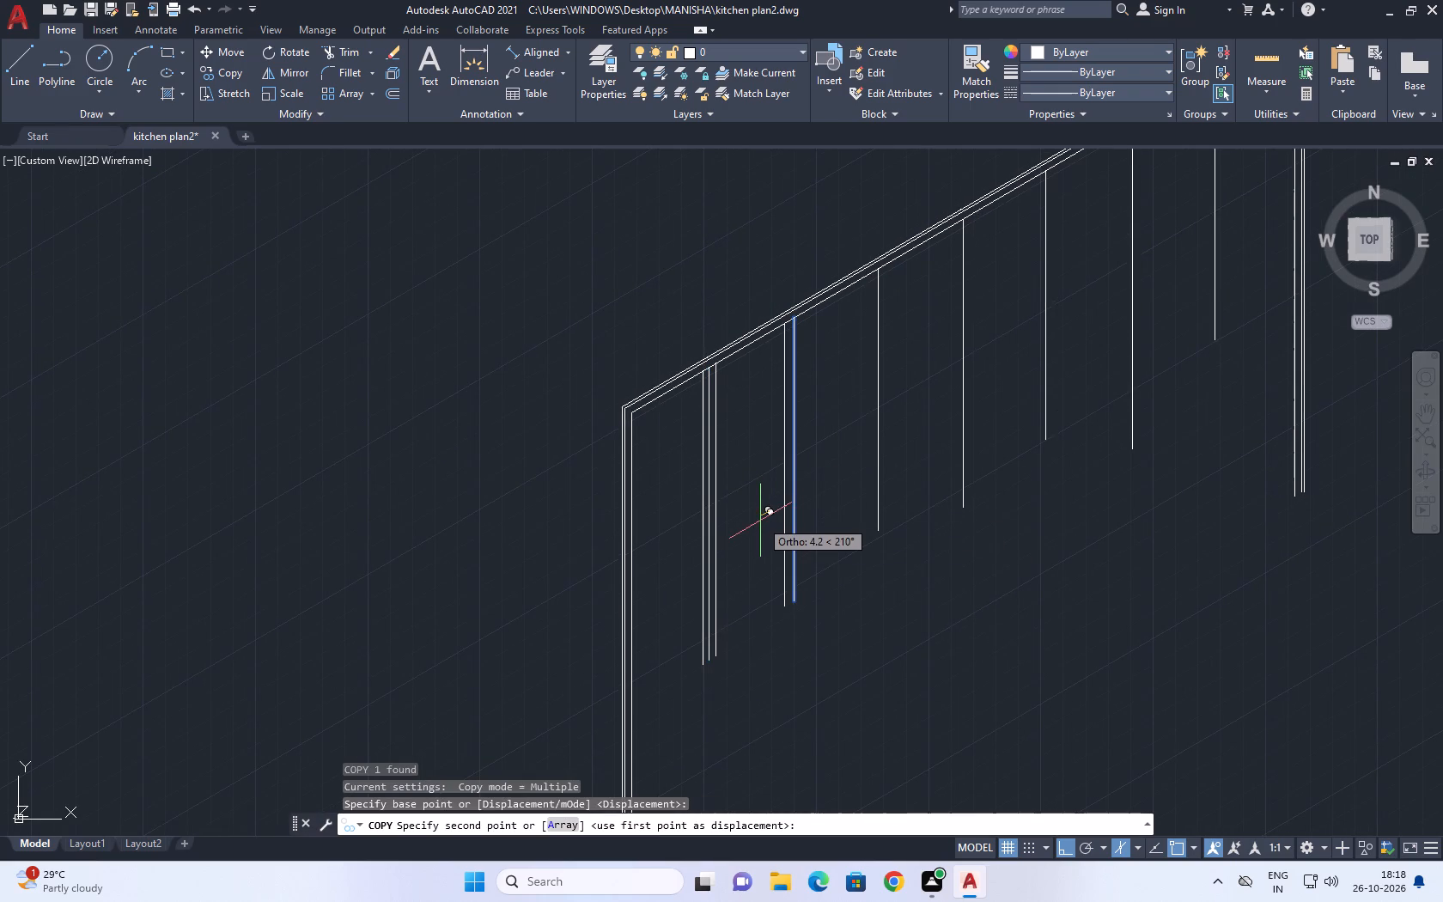
type("3")
key("space")
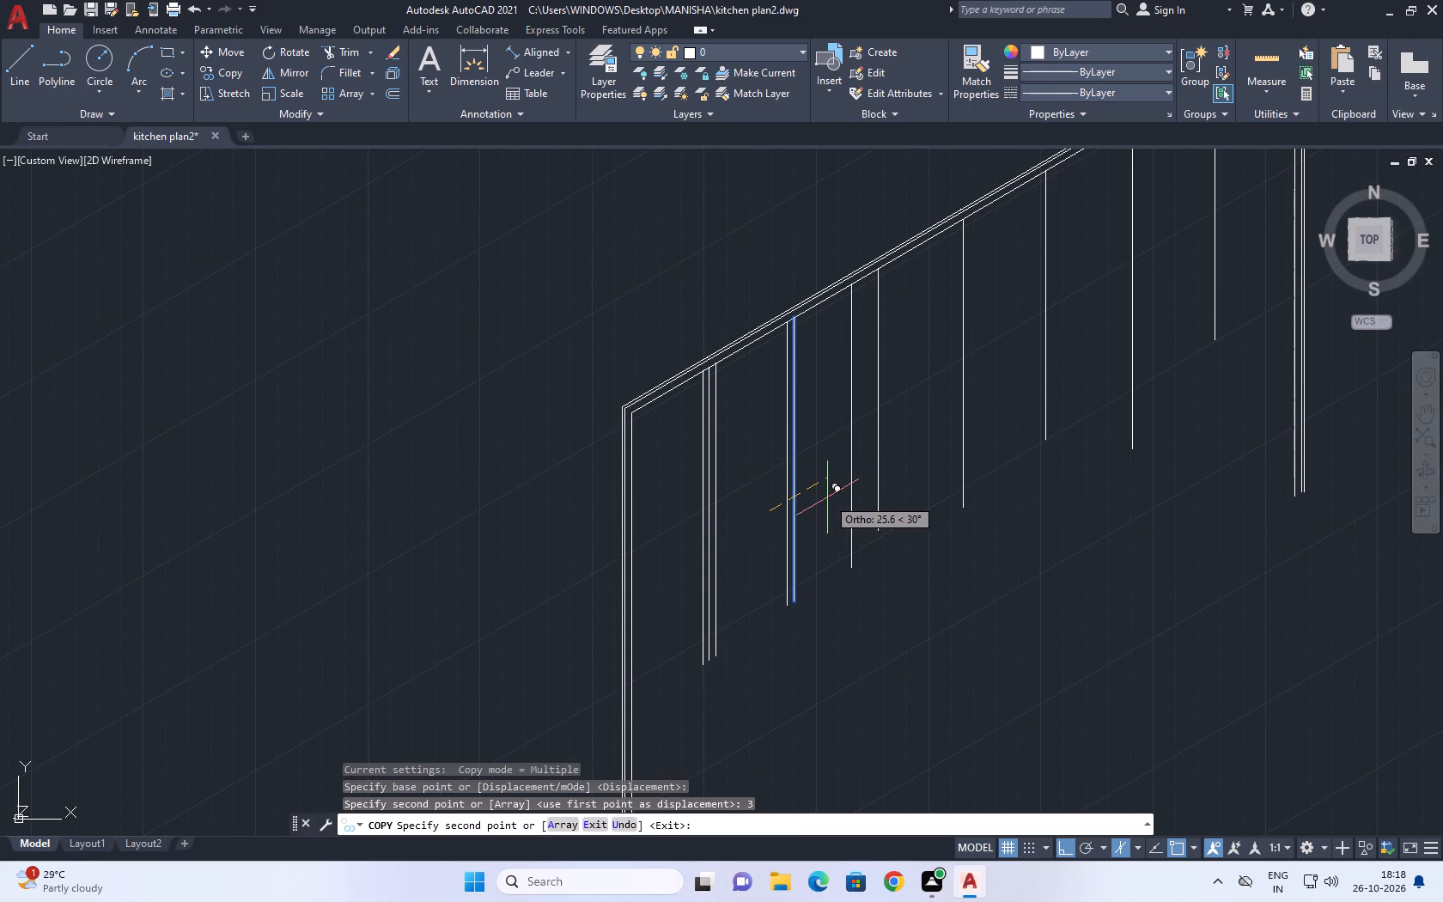
type("3")
key("space")
middle_click_drag(838, 452, 824, 502)
key("Escape")
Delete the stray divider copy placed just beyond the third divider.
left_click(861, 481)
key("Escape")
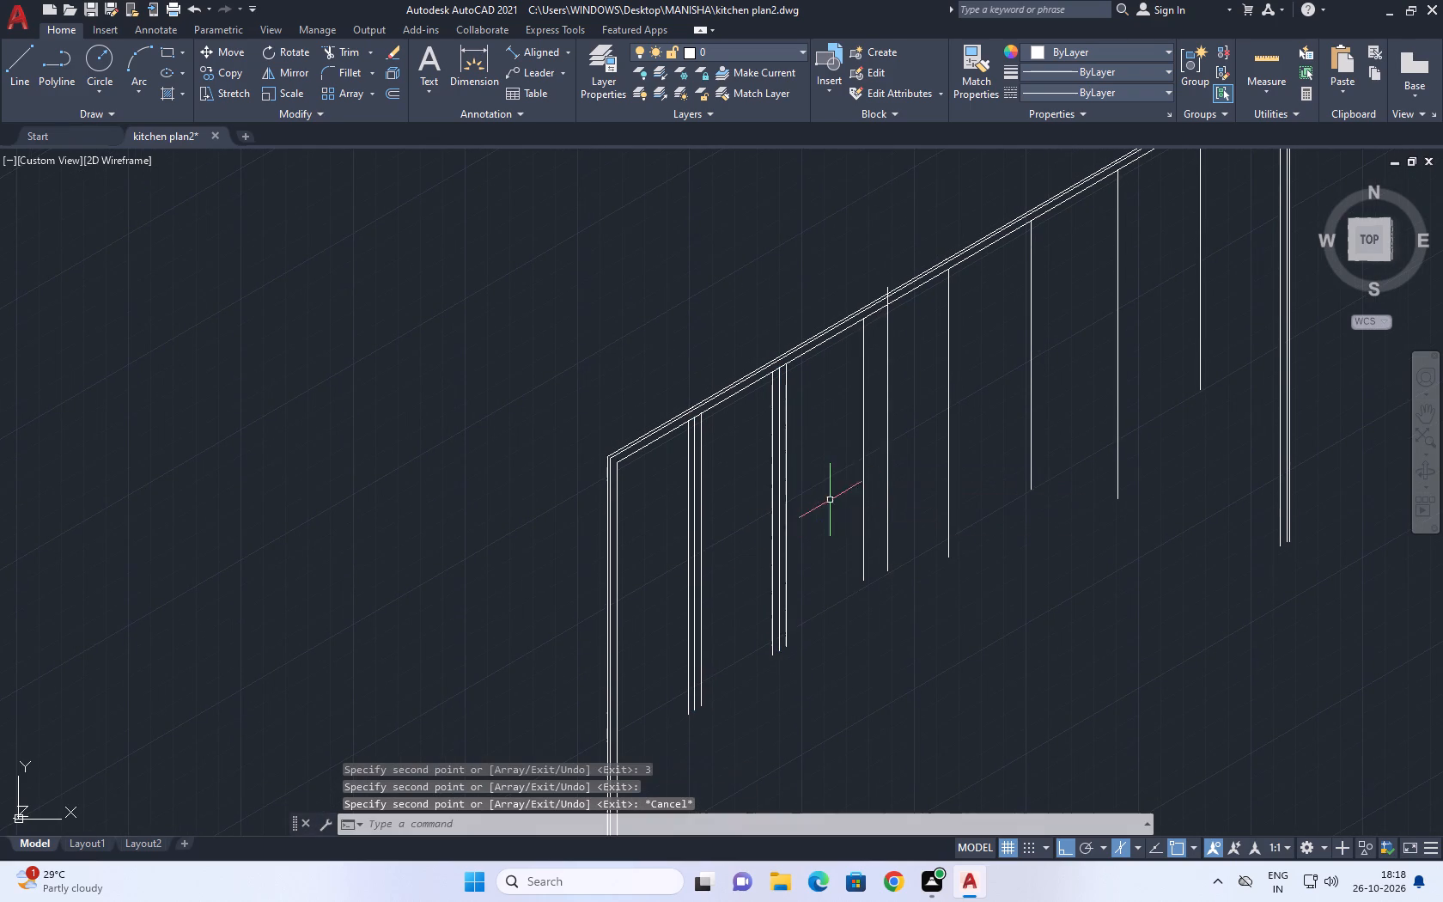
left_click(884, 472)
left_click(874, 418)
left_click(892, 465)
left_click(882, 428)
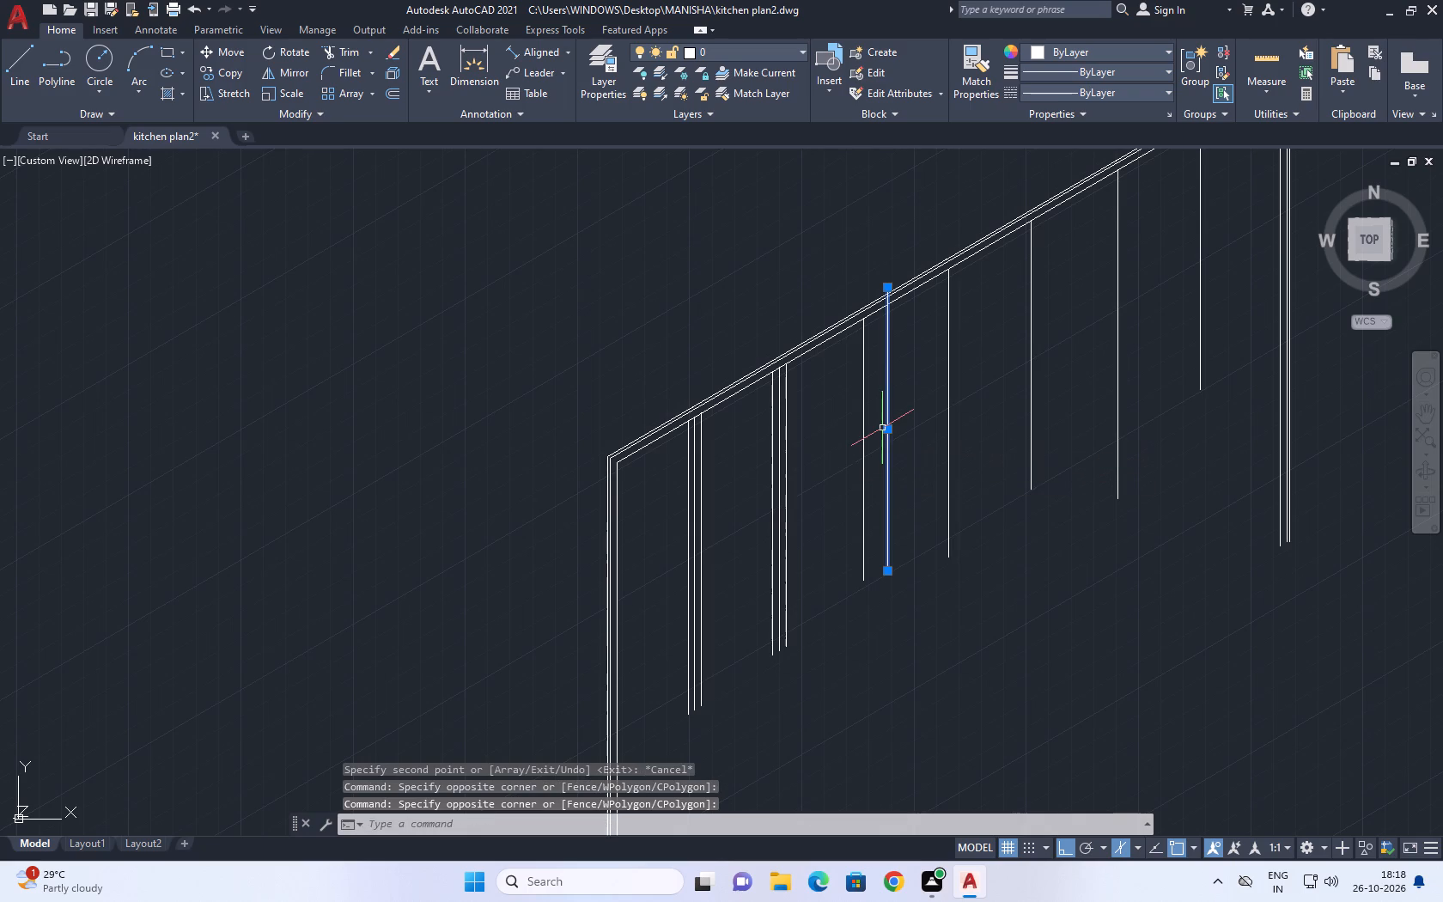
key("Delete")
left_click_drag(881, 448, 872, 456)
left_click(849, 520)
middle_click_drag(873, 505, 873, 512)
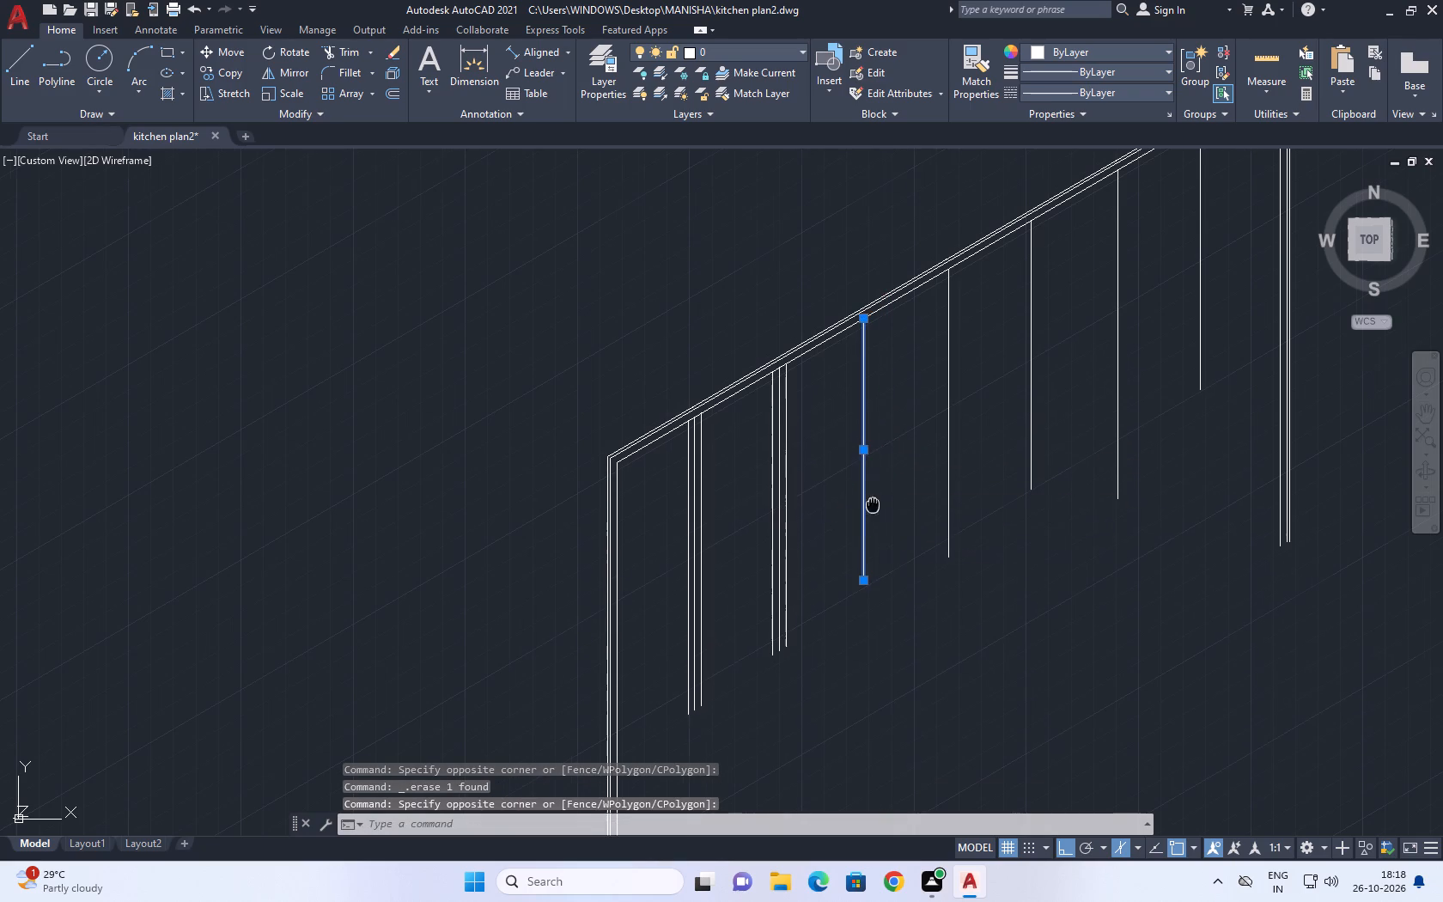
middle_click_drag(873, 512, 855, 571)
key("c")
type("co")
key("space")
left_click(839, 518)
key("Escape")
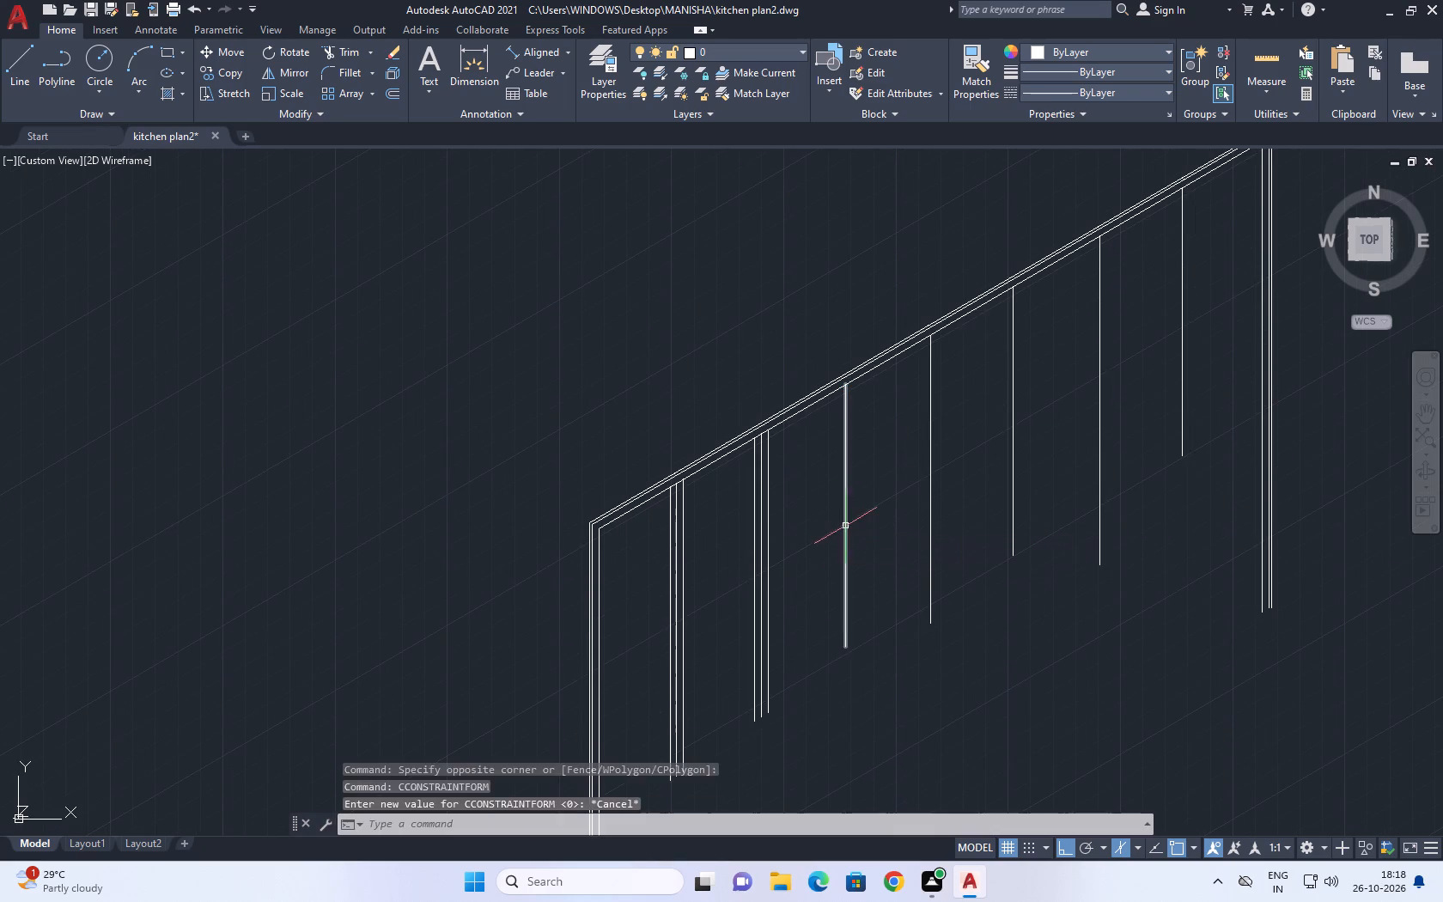
Copy the third divider by 3 to each side along the slope direction.
left_click(845, 526)
type("co")
key("space")
left_click(838, 538)
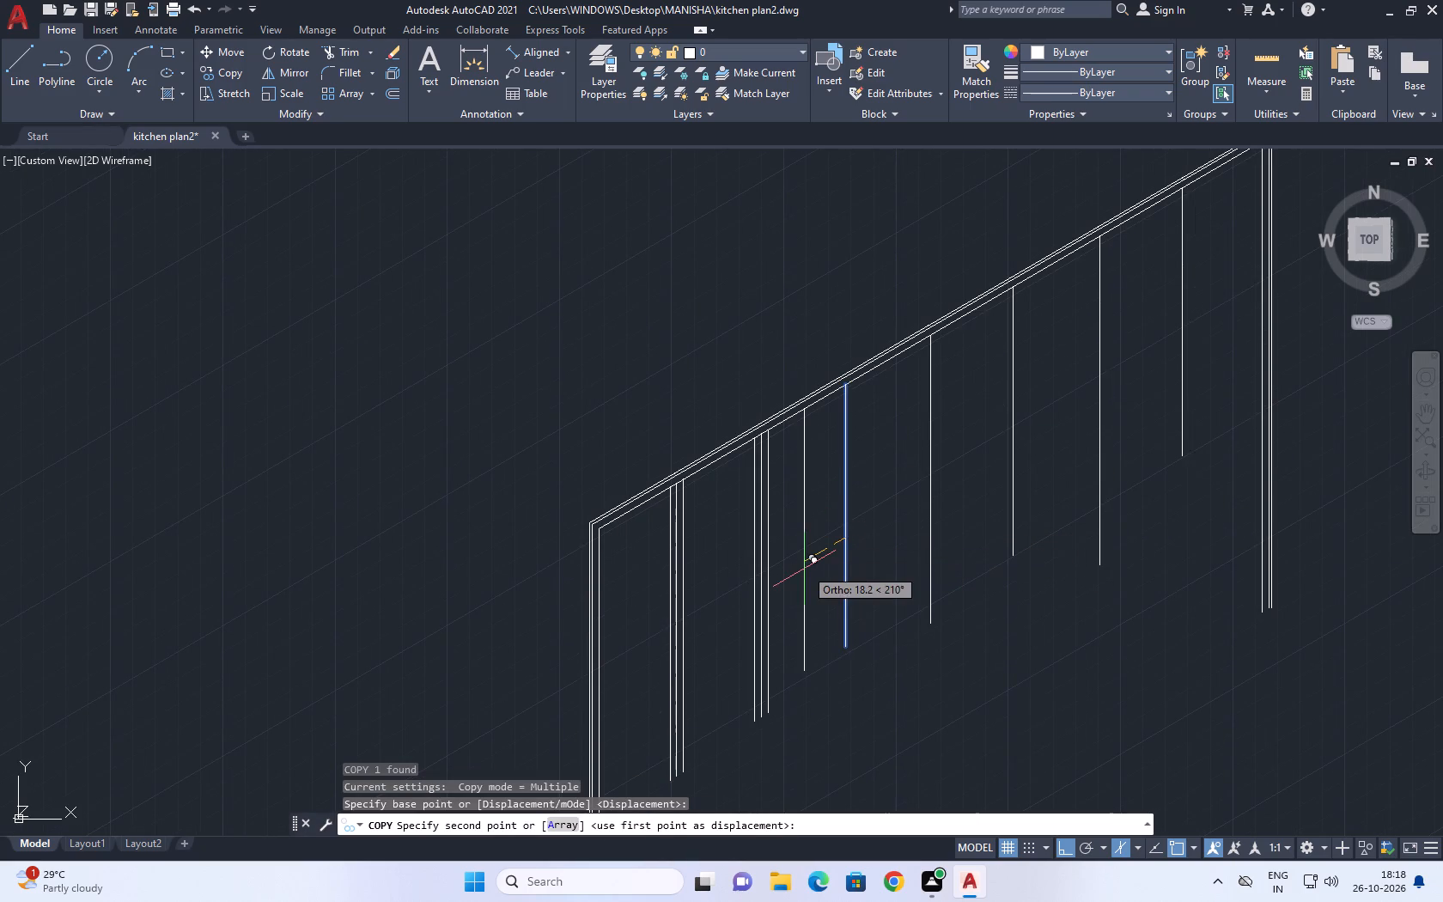
key("3")
key("space")
type("3")
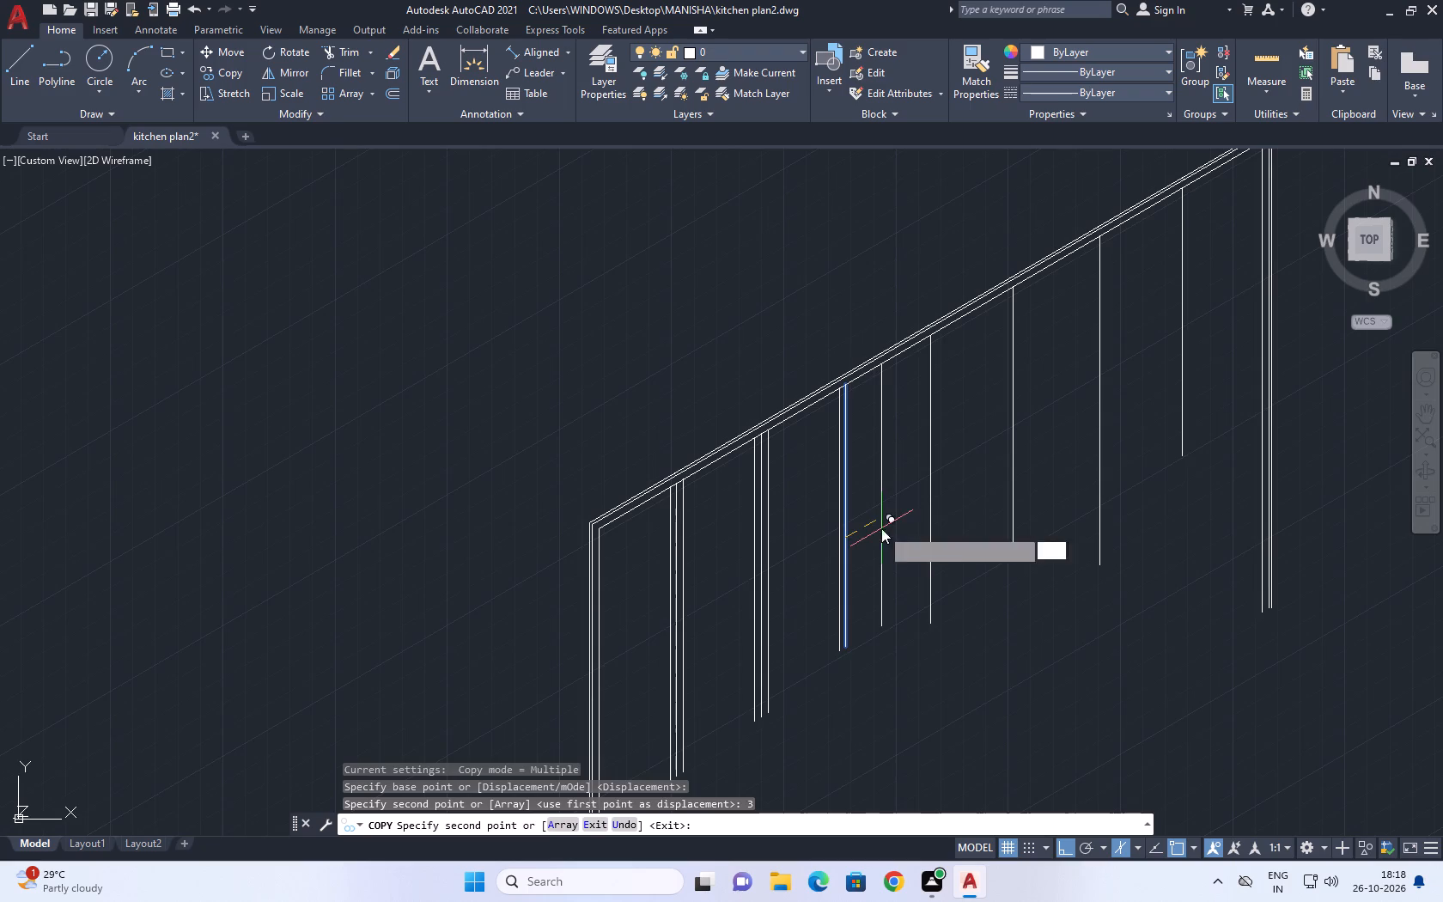
key("space")
middle_click_drag(876, 481, 782, 593)
key("Escape")
Copy the fourth divider by 3 to each side along the slope direction.
left_click(849, 578)
left_click(804, 579)
type("co")
key("space")
left_click(824, 580)
key("3")
key("space")
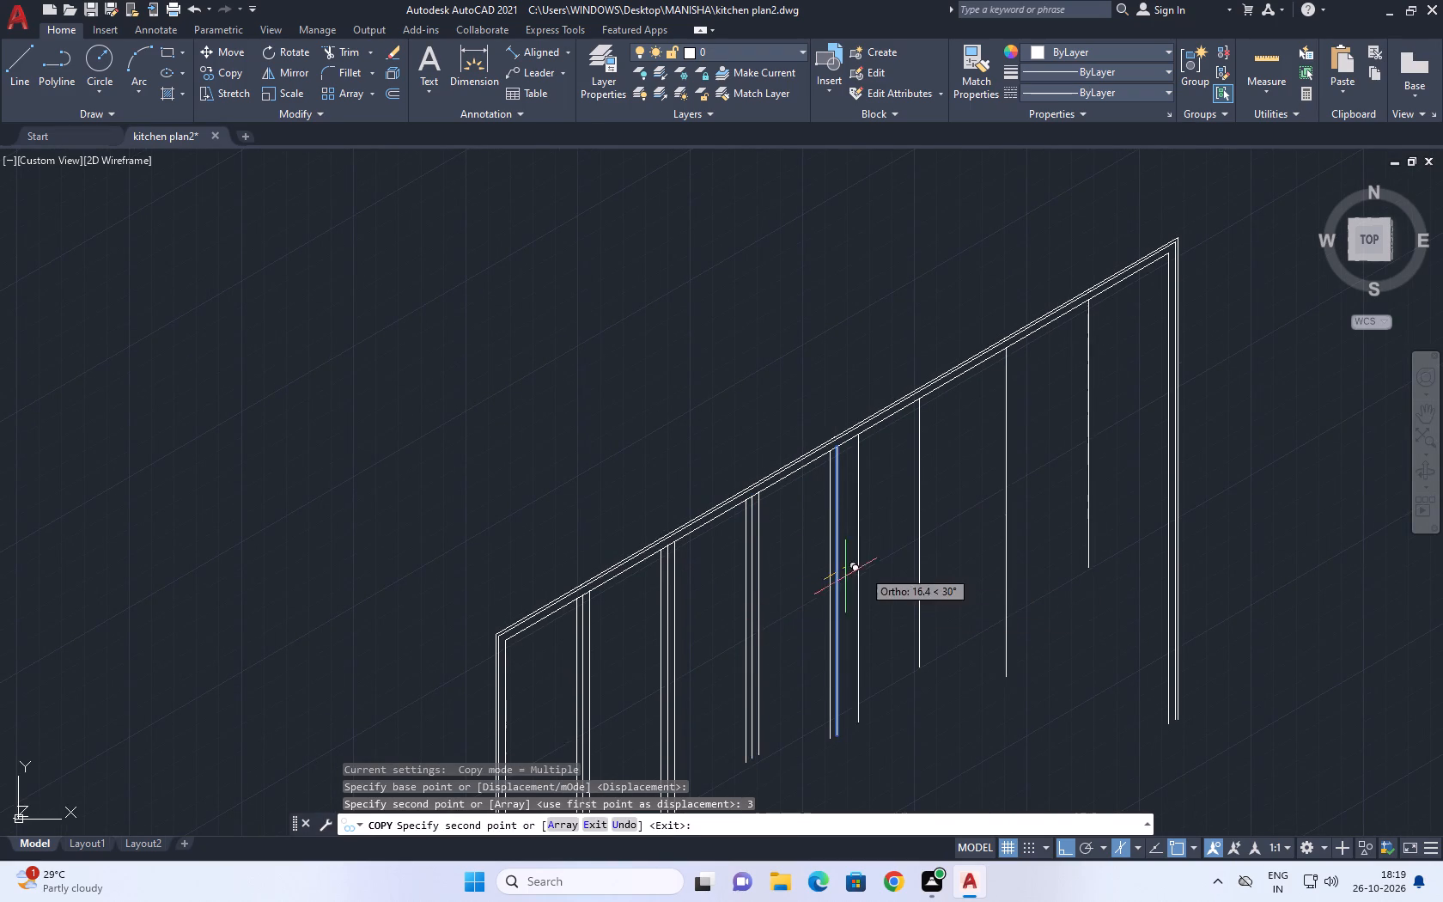
type("3")
key("space")
key("Escape")
Copy the fifth divider by 3 toward the lower end of the sloping top.
left_click(920, 513)
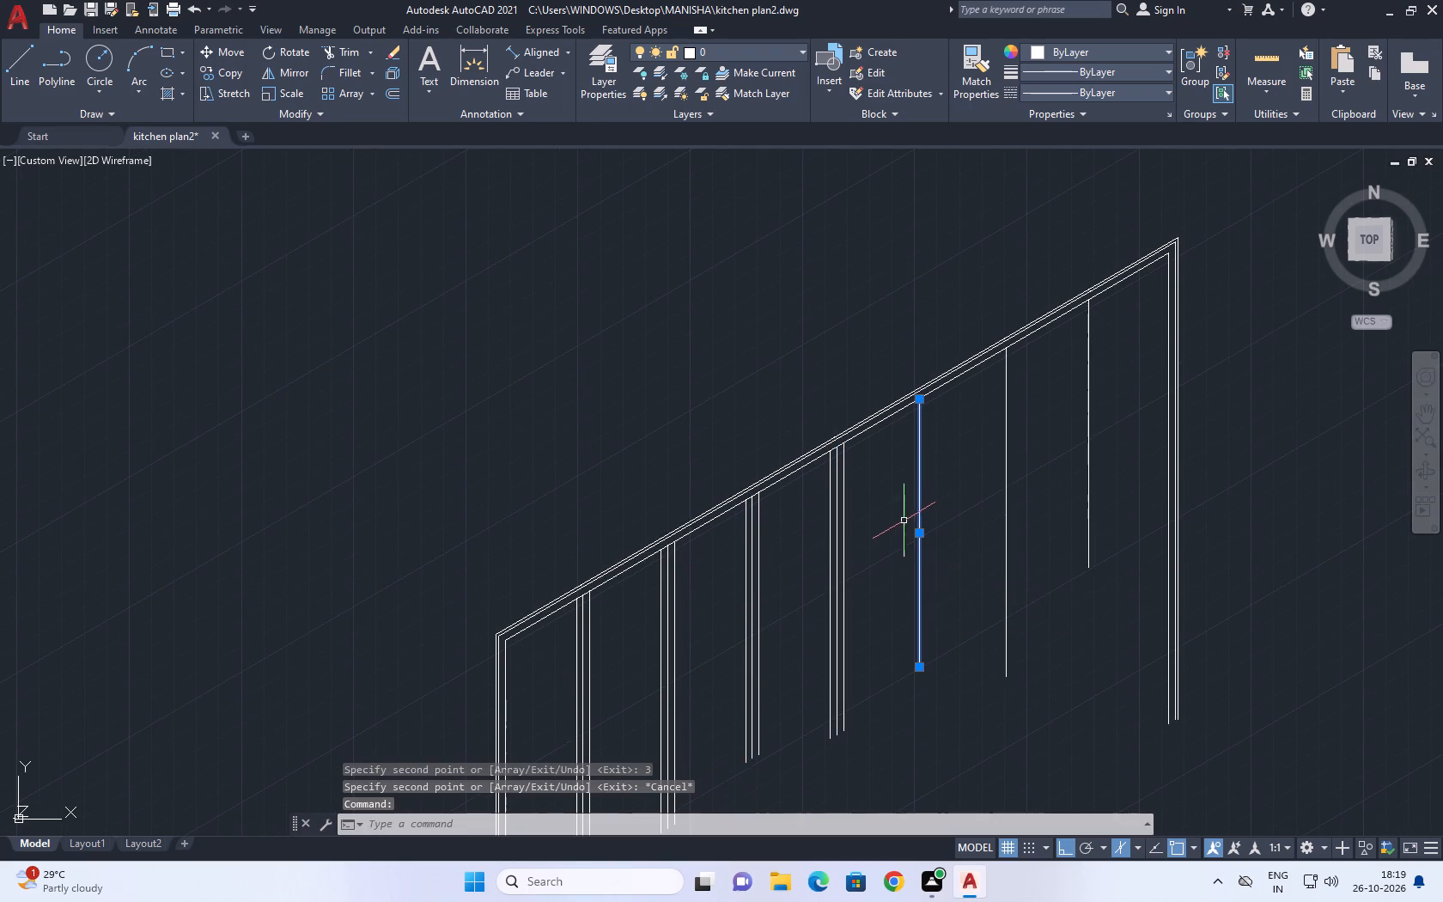
key("c")
key("o")
key("space")
left_click(904, 534)
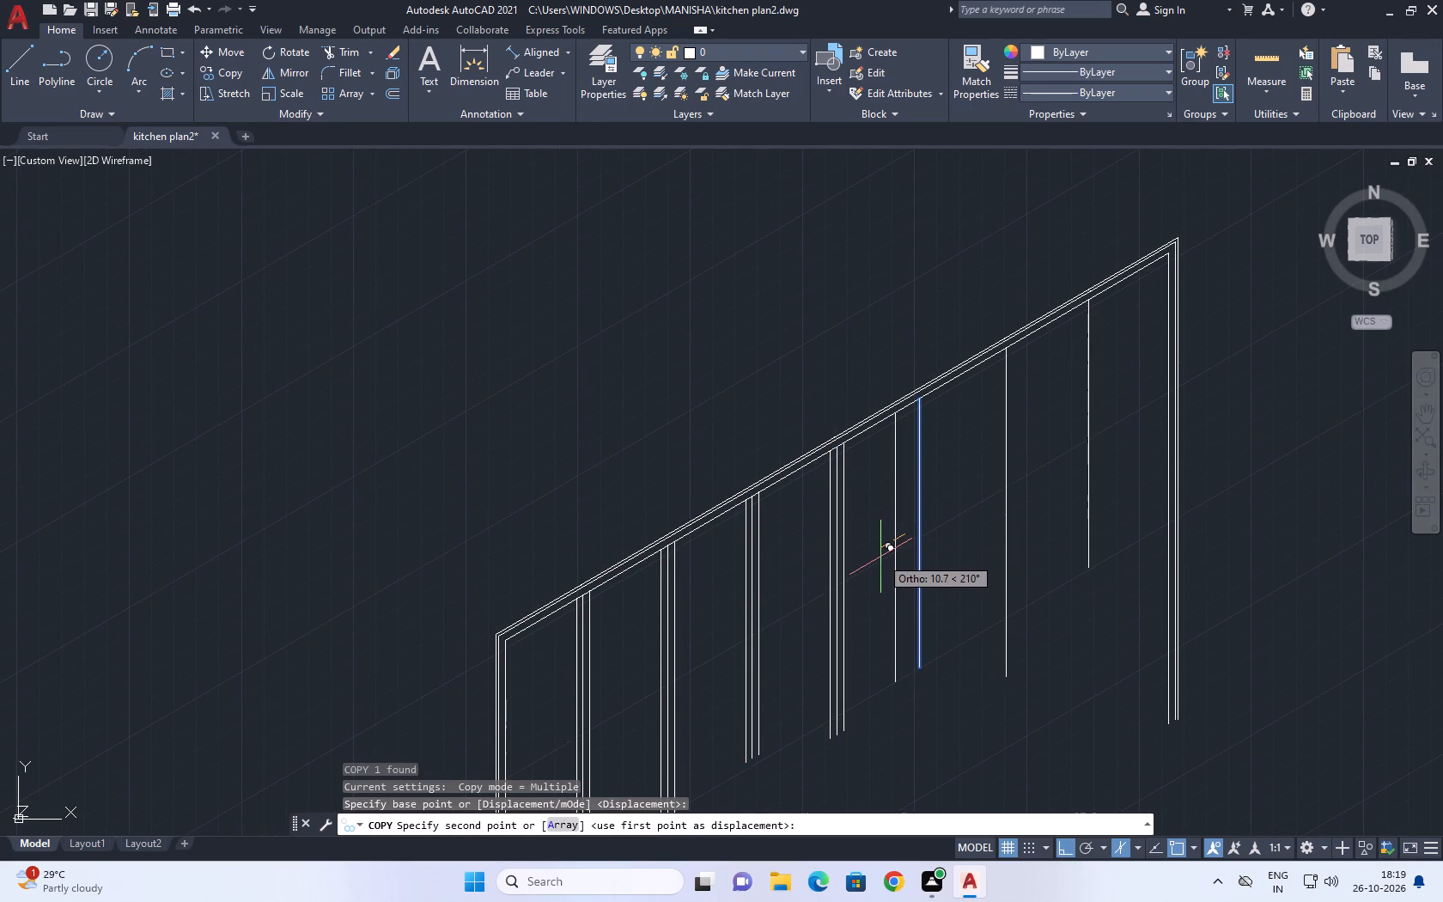
type("3")
key("space")
key("space")
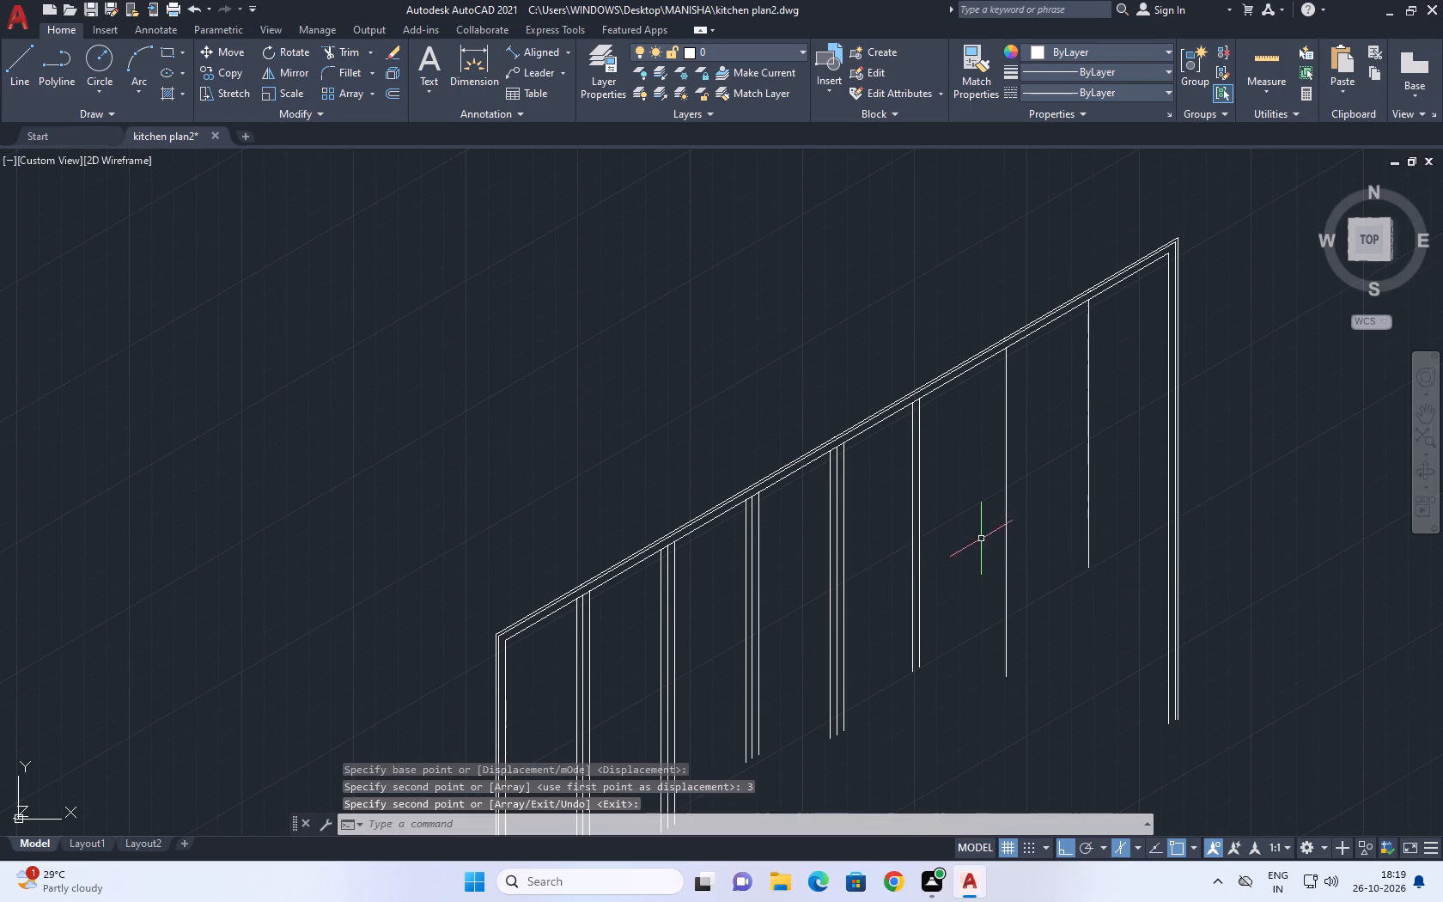
Copy the fifth divider by 3 toward the higher end of the sloping top.
left_click(919, 521)
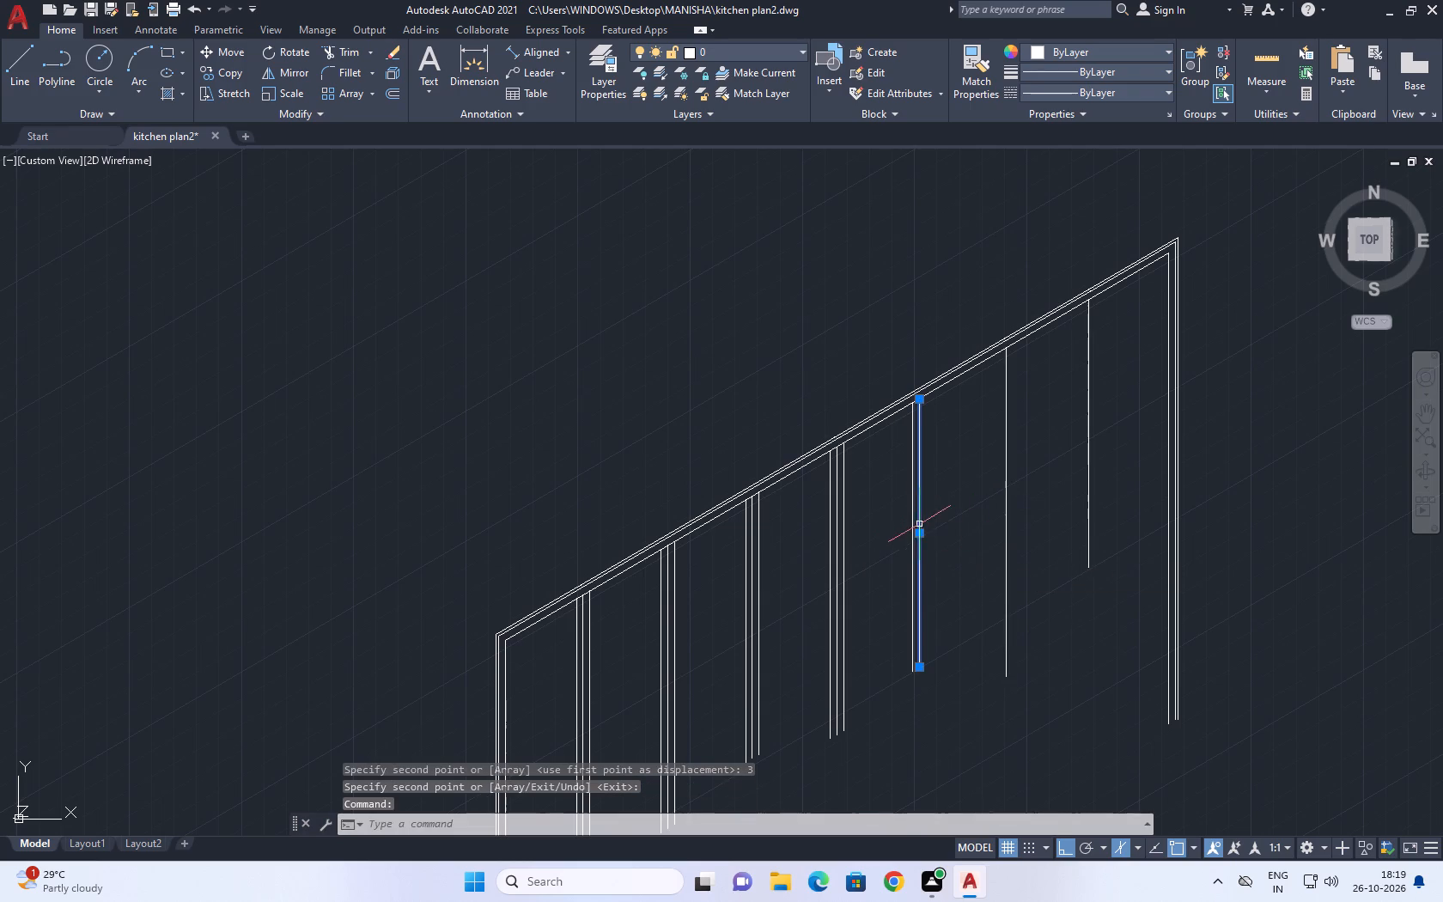
key("c")
type("o")
key("space")
left_click_drag(916, 540, 924, 538)
key("3")
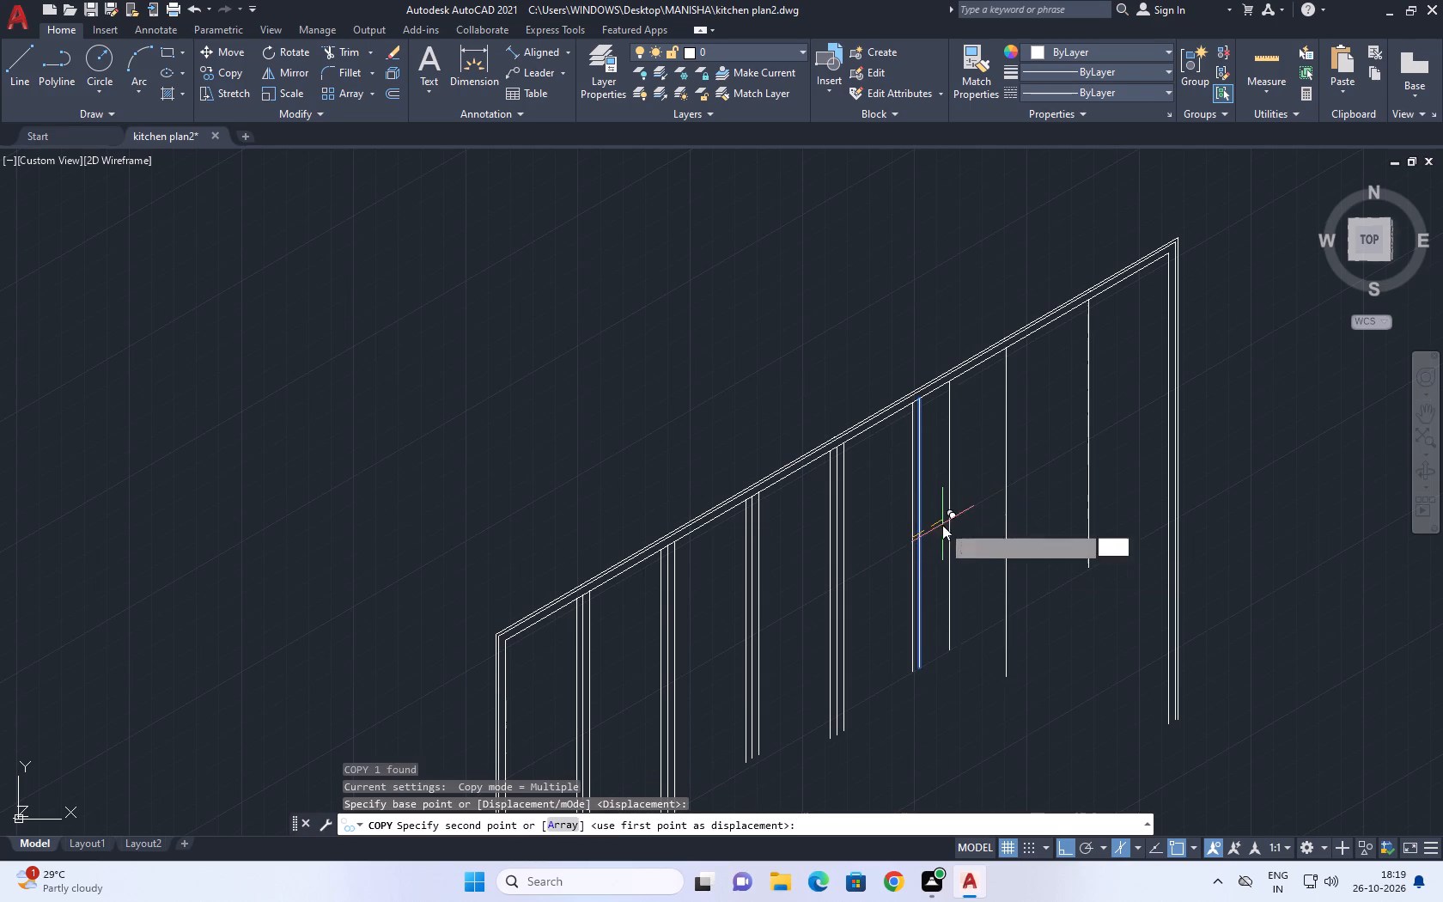
key("space")
middle_click_drag(953, 509, 923, 543)
key("Escape")
key("Escape")
Copy the sixth divider by 3 to each side along the slope direction.
left_click(984, 474)
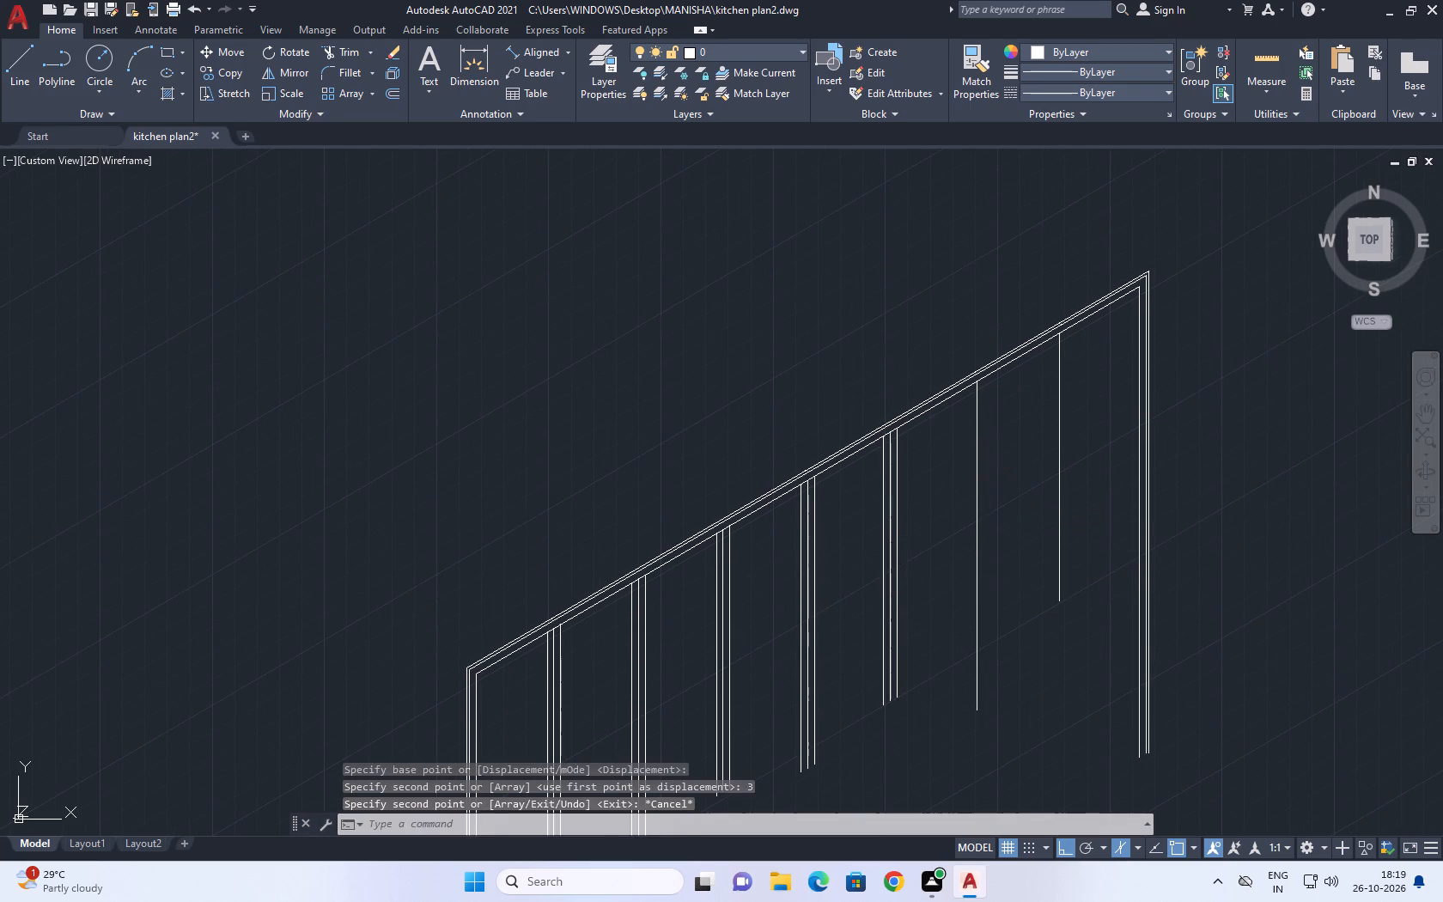
left_click(953, 500)
middle_click_drag(967, 498, 898, 608)
key("c")
key("o")
key("space")
left_click(903, 573)
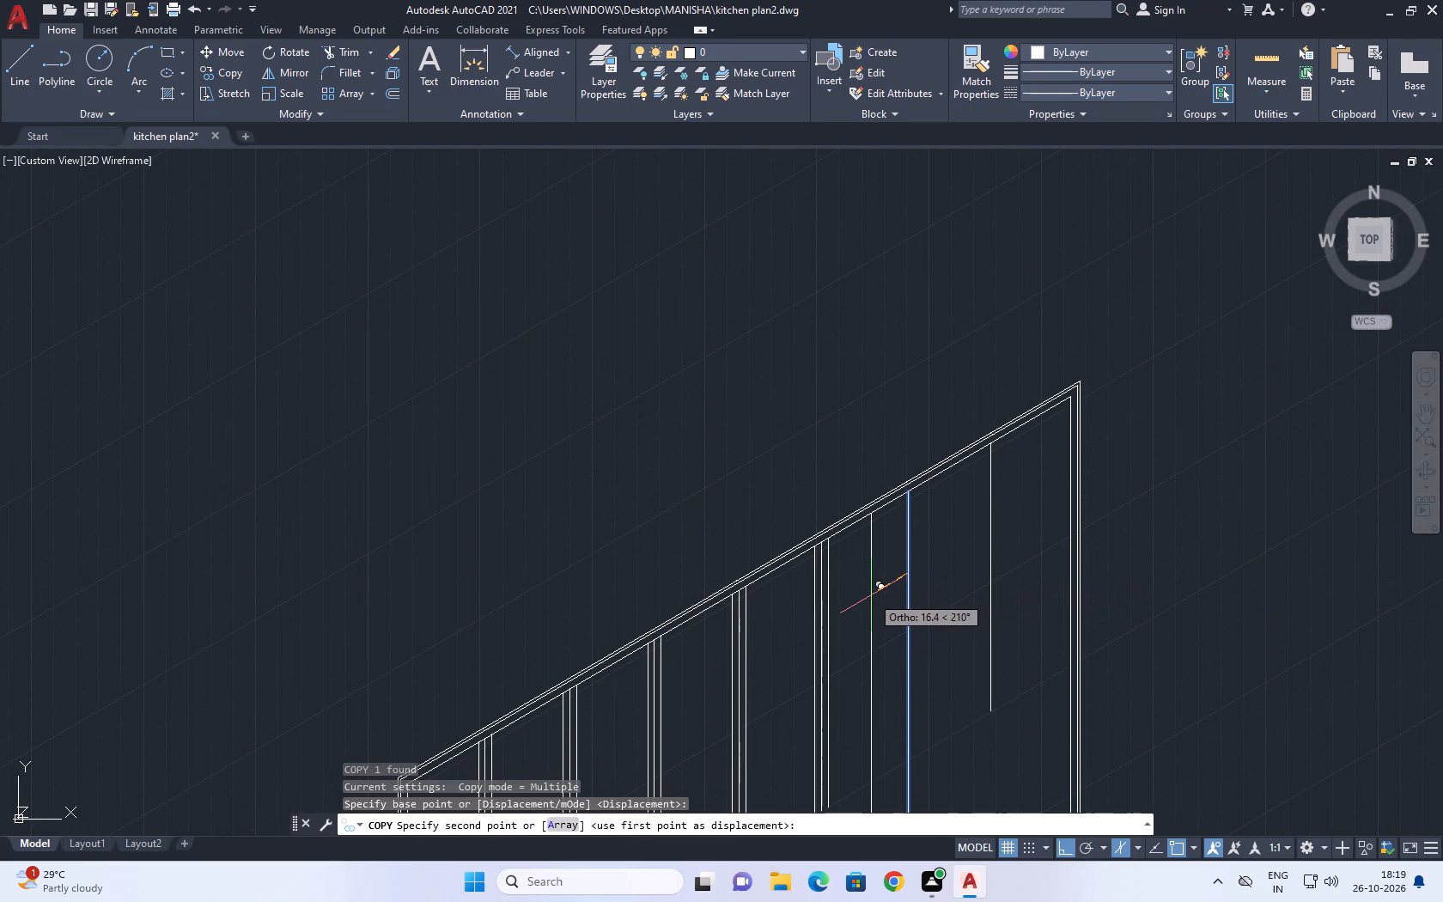
key("3")
key("space")
type("3")
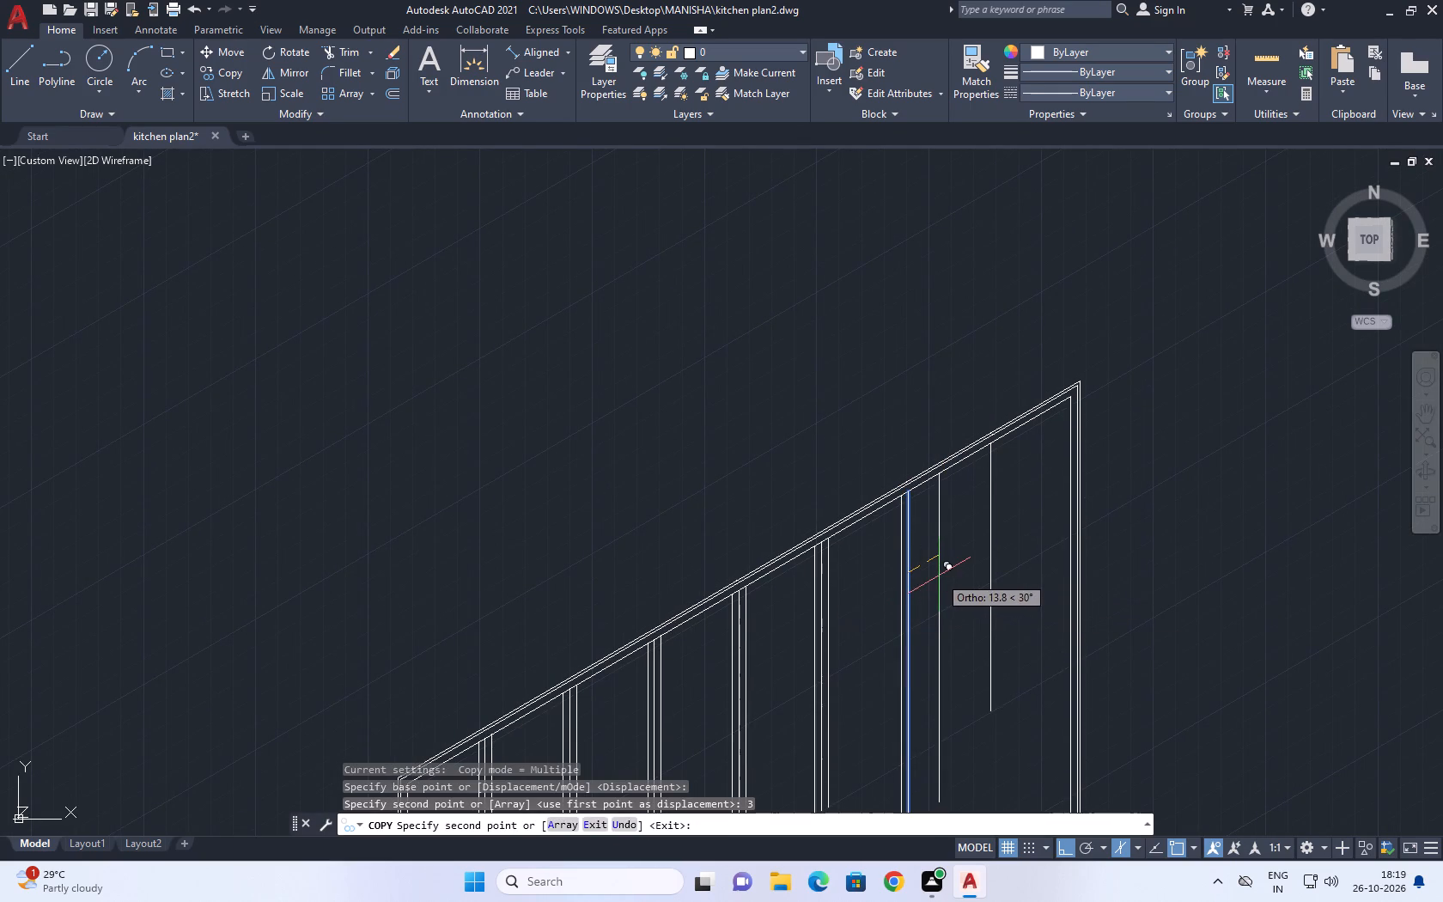
key("space")
key("Escape")
Copy the seventh divider by 3 to each side along the slope direction.
left_click(989, 557)
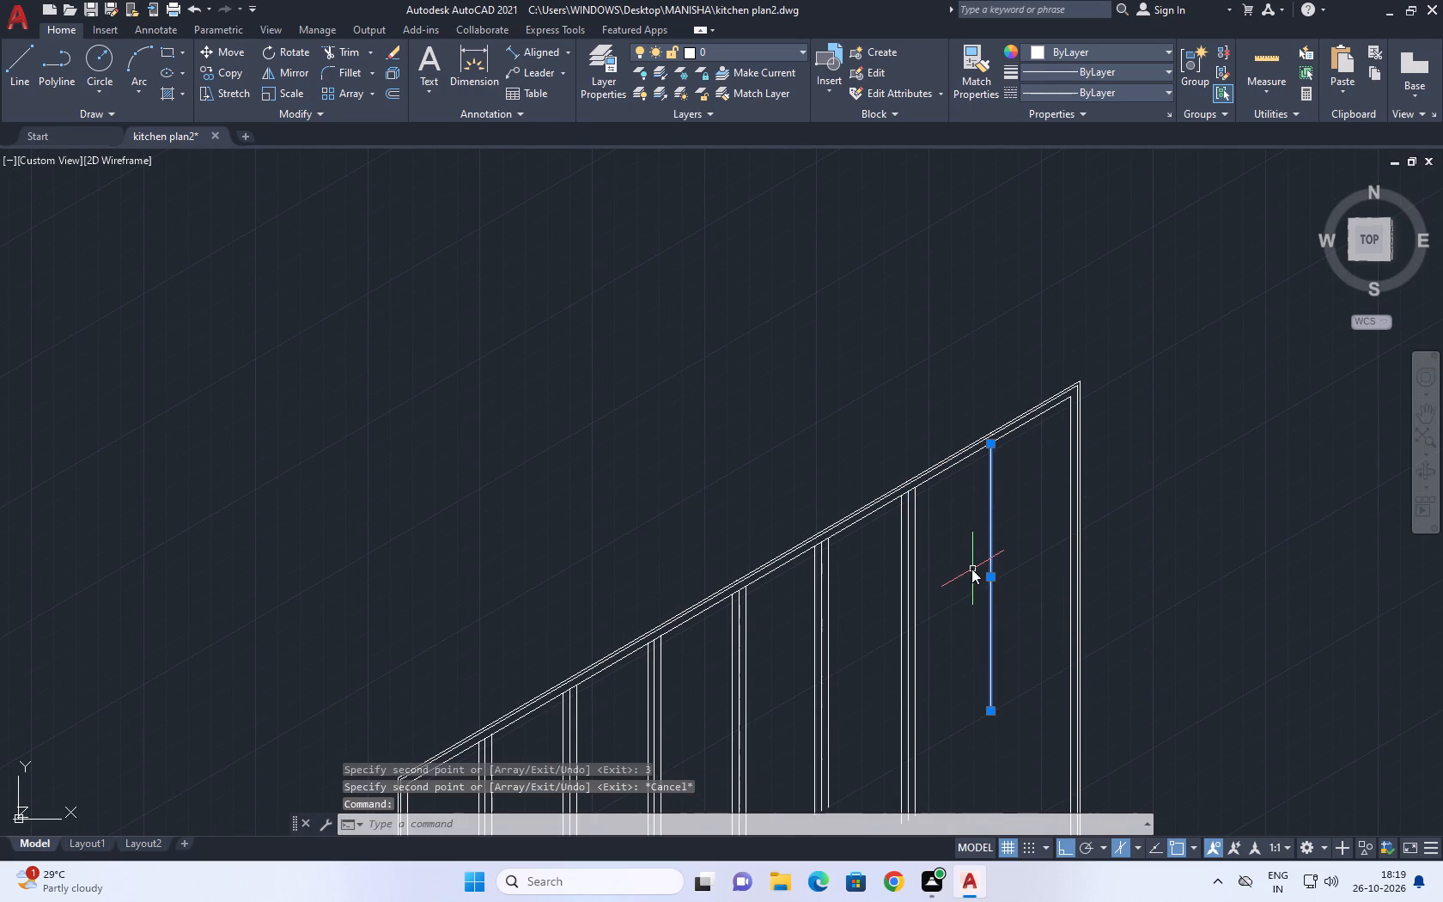
key("c")
key("o")
key("space")
left_click(967, 571)
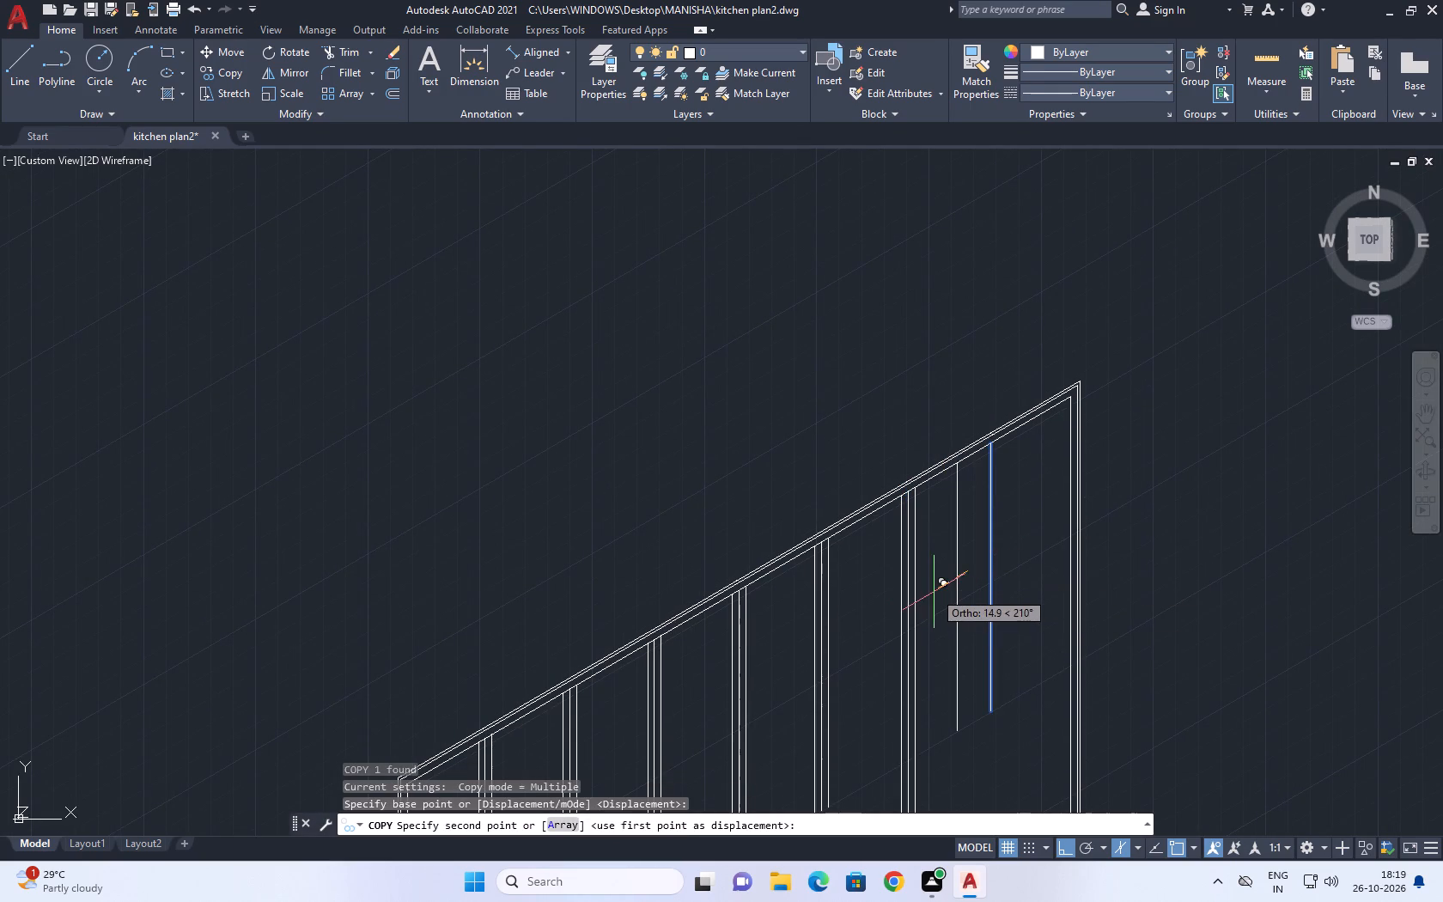
type("3")
key("space")
type("3")
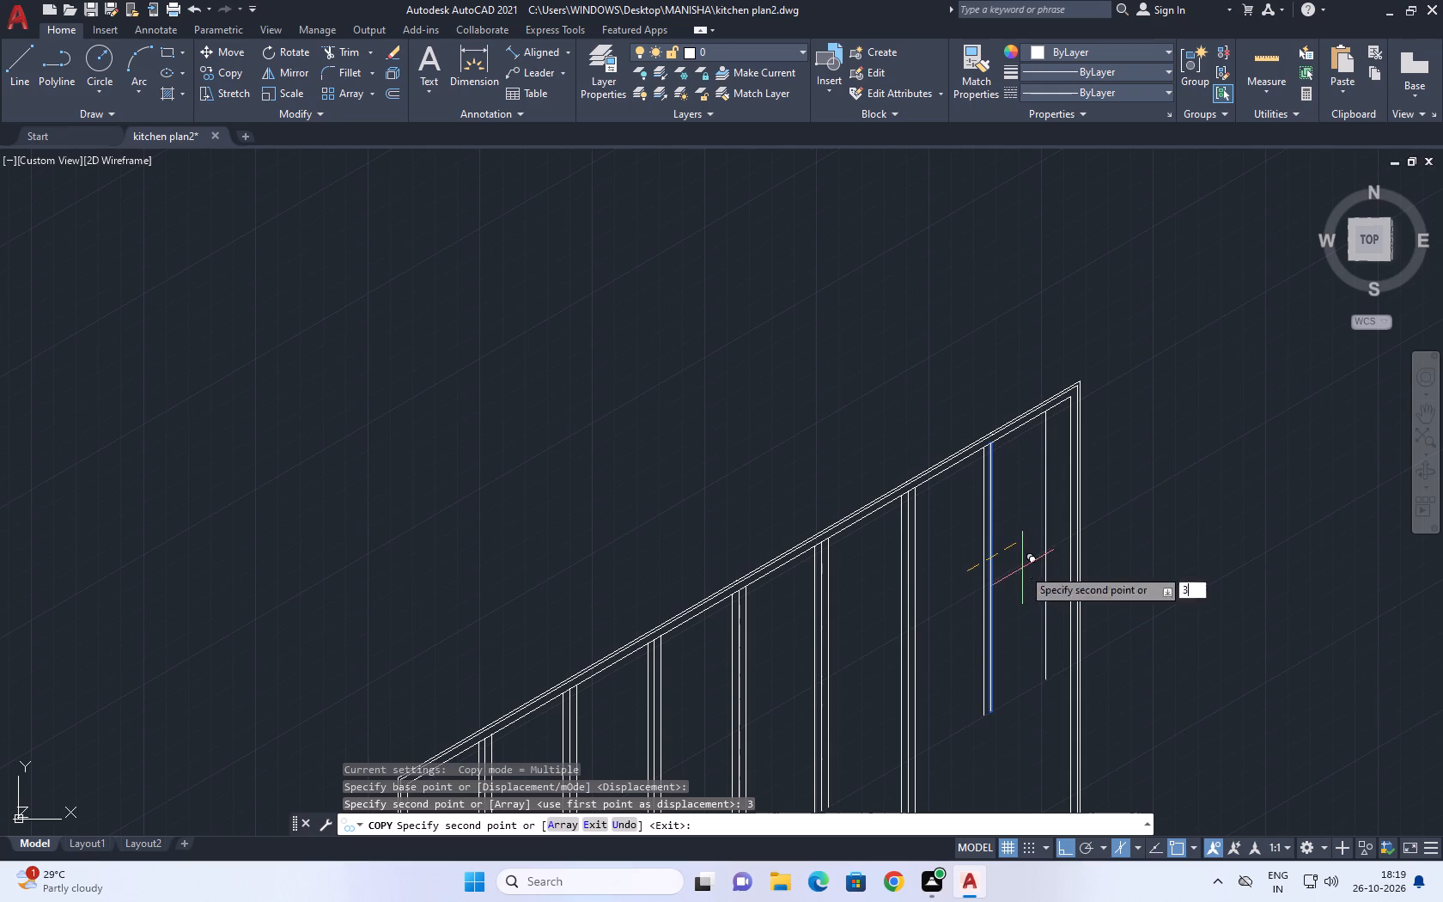
key("space")
key("Escape")
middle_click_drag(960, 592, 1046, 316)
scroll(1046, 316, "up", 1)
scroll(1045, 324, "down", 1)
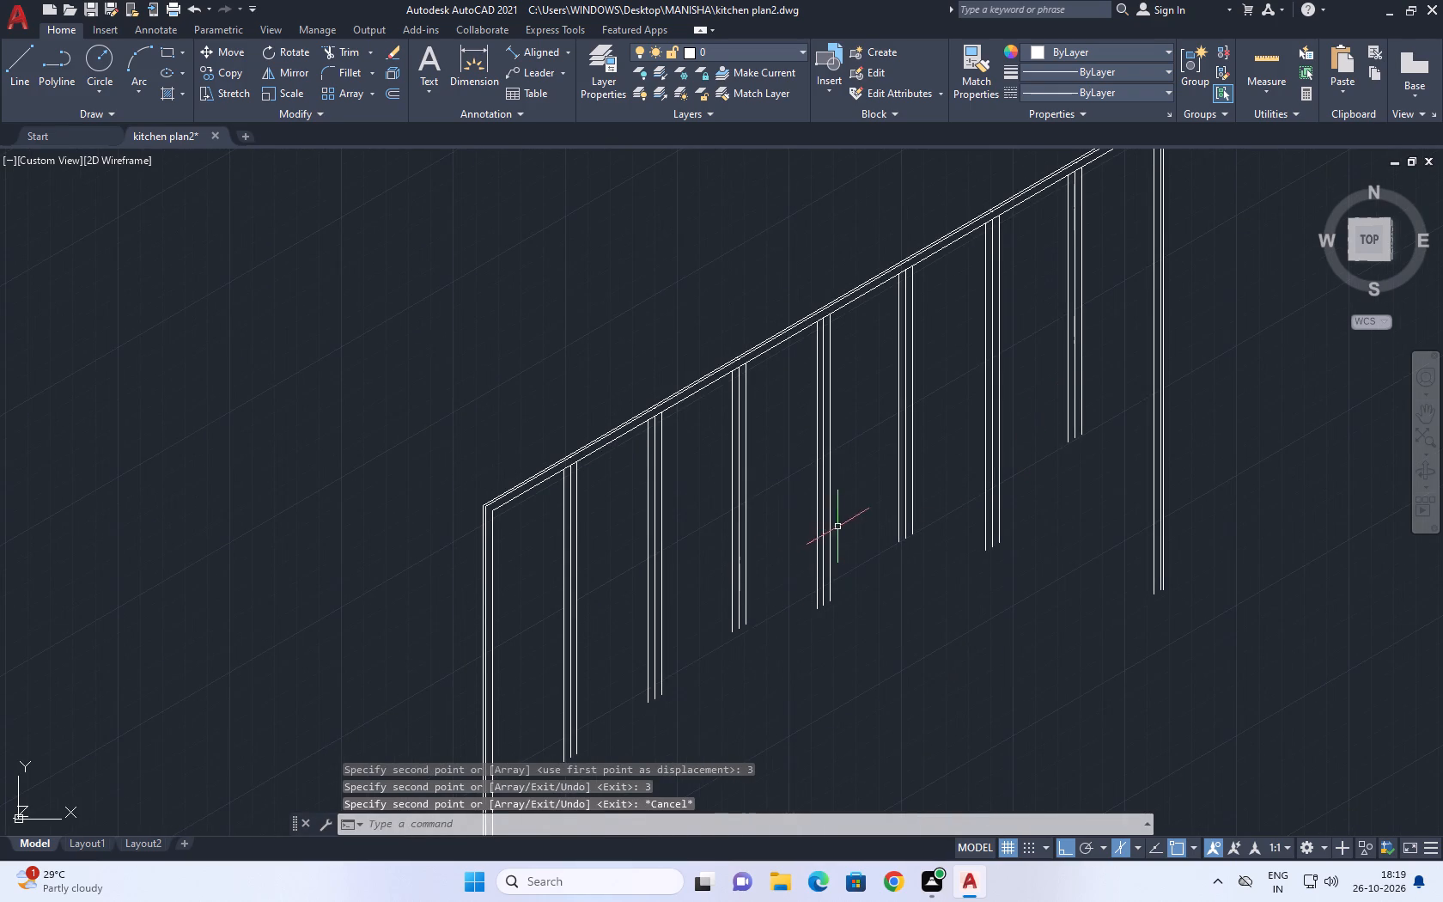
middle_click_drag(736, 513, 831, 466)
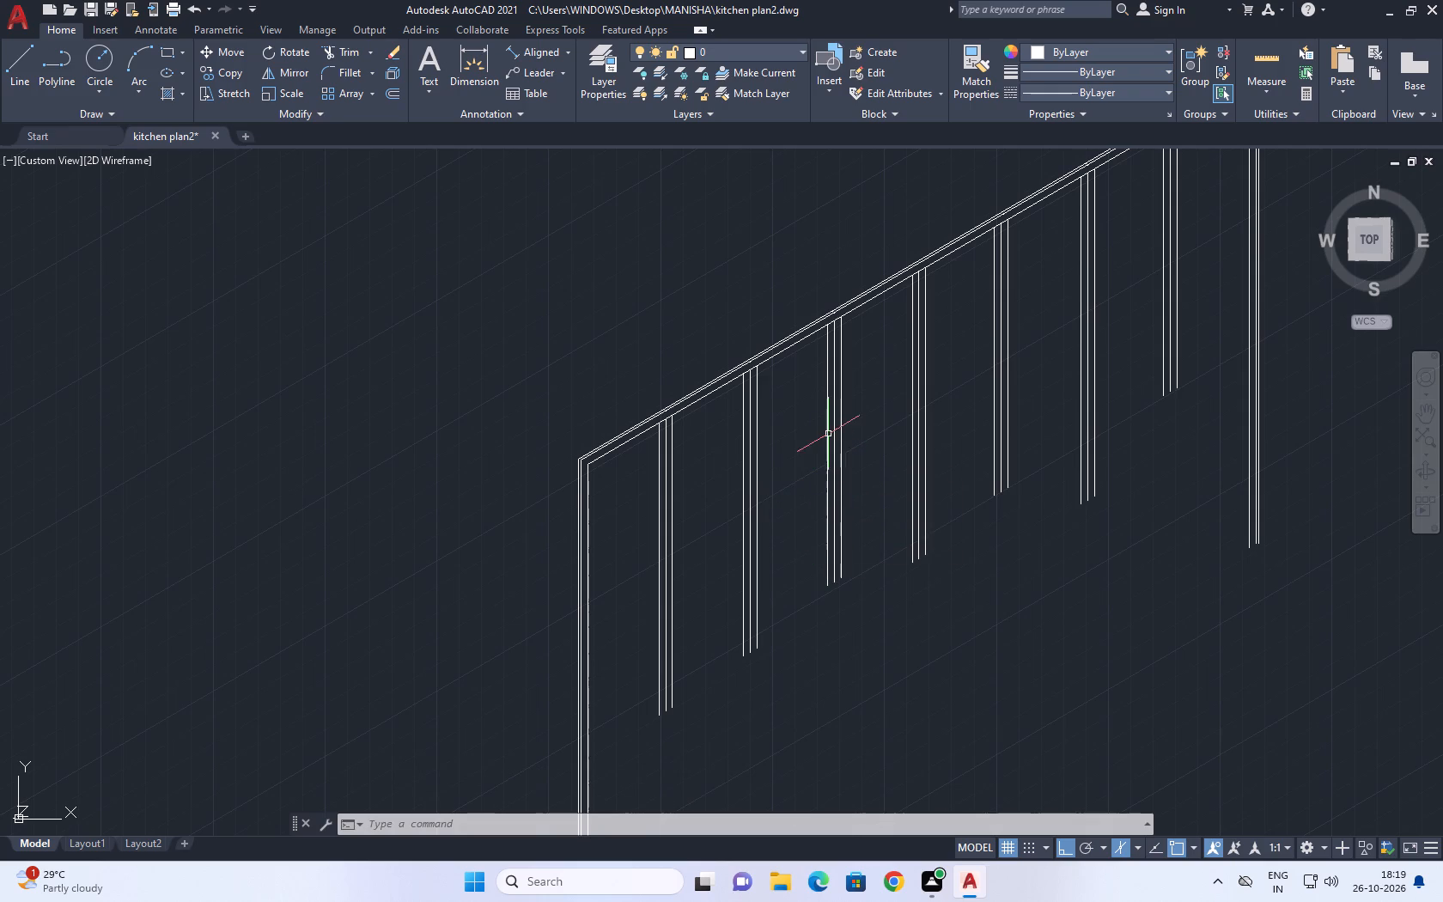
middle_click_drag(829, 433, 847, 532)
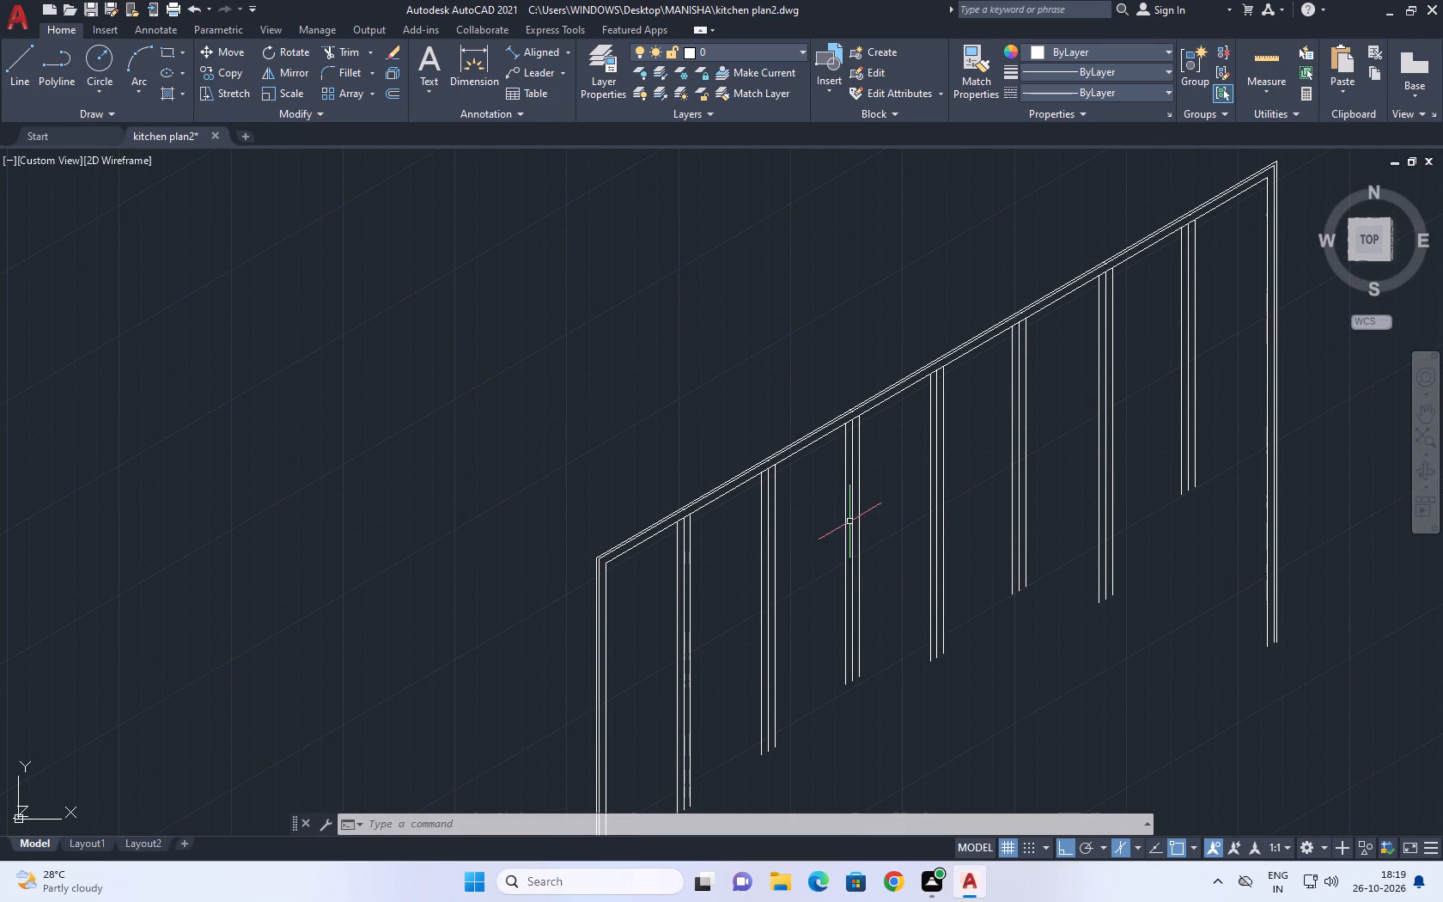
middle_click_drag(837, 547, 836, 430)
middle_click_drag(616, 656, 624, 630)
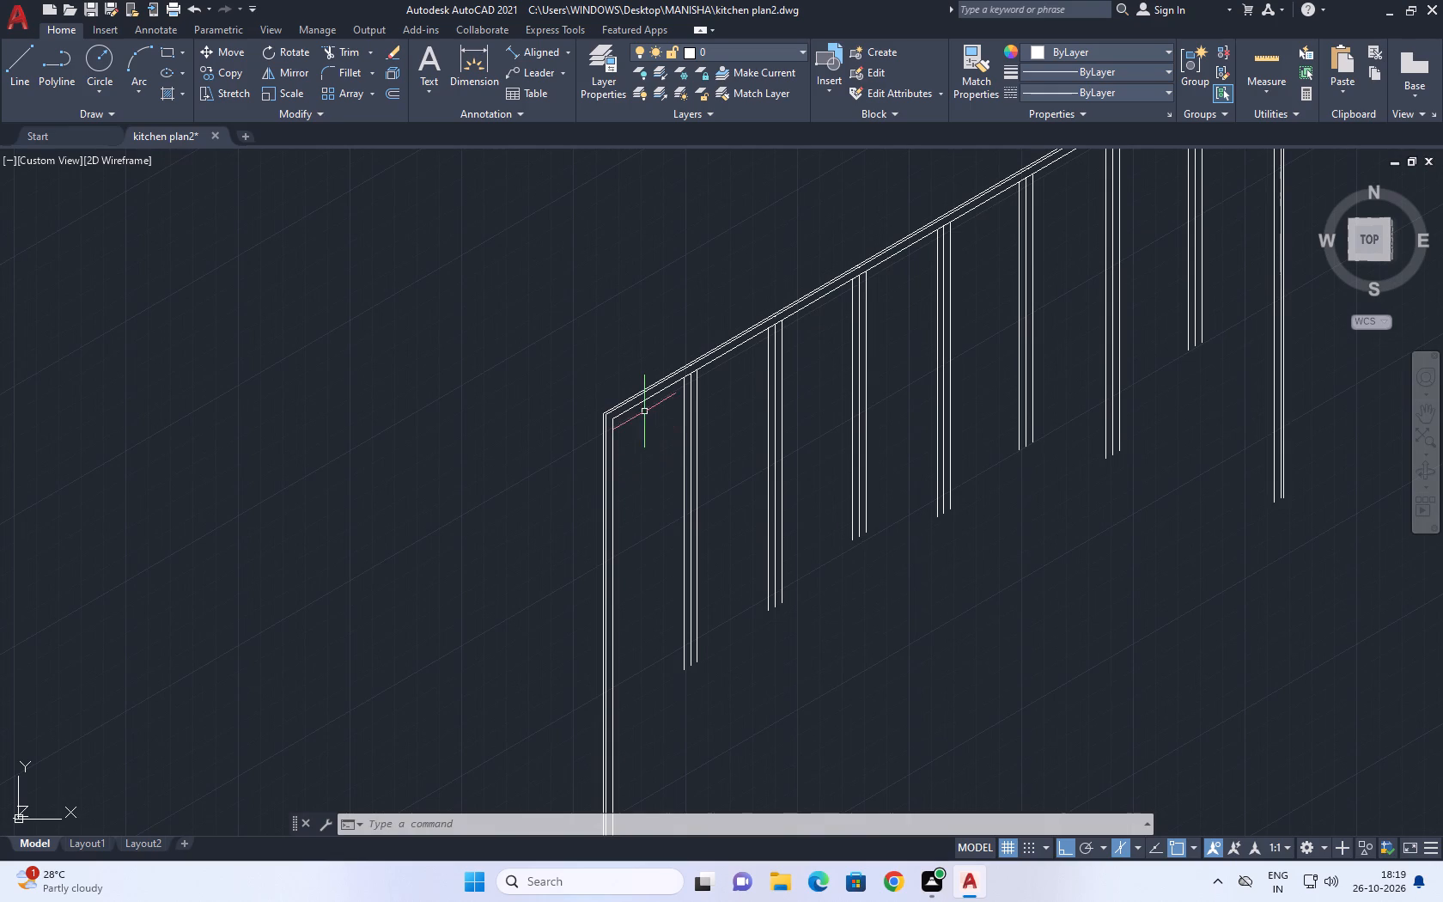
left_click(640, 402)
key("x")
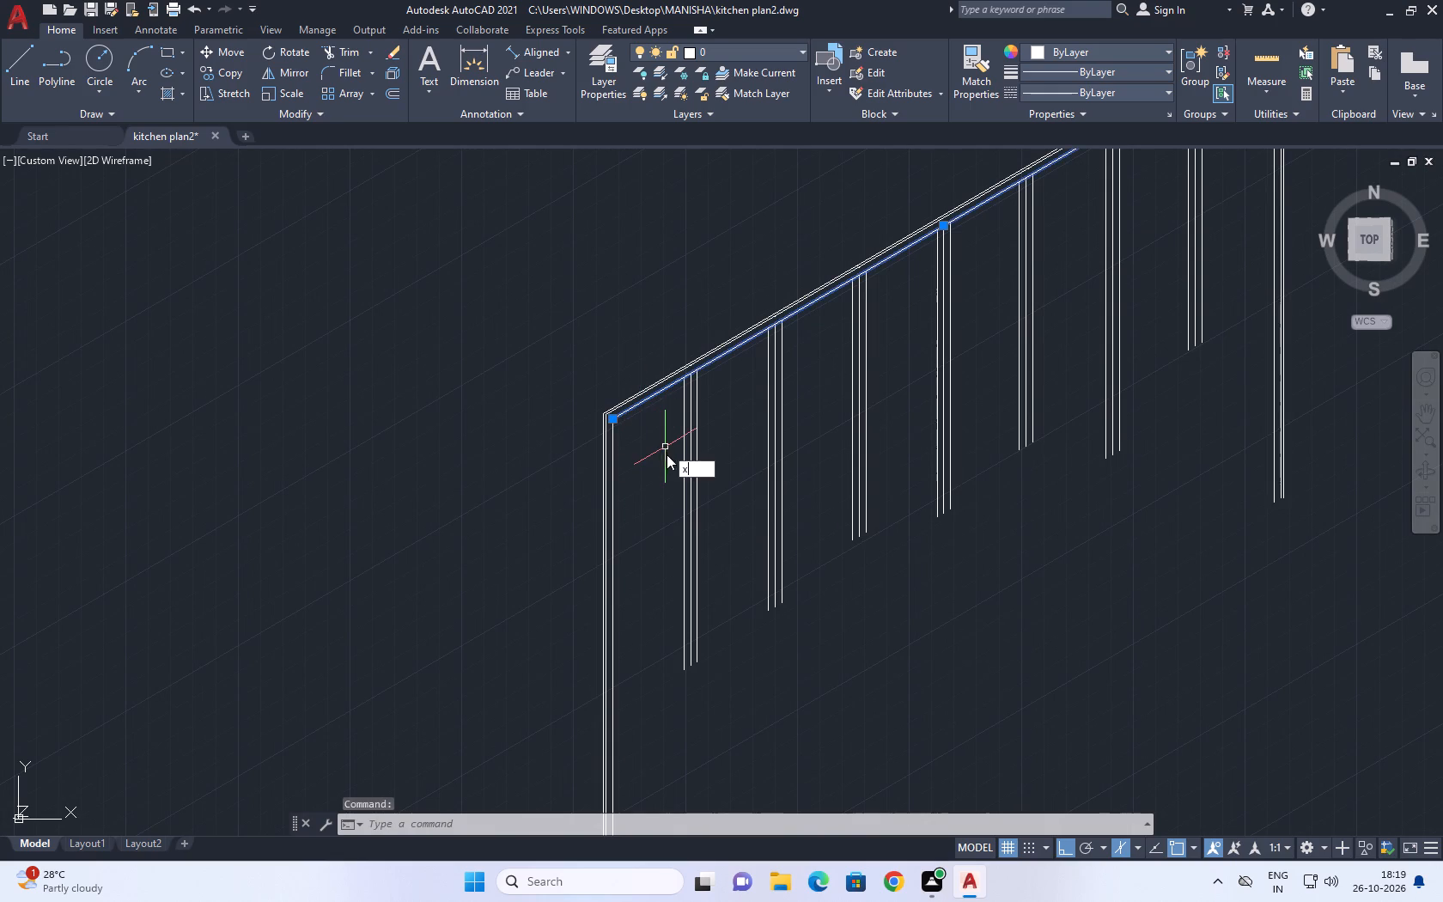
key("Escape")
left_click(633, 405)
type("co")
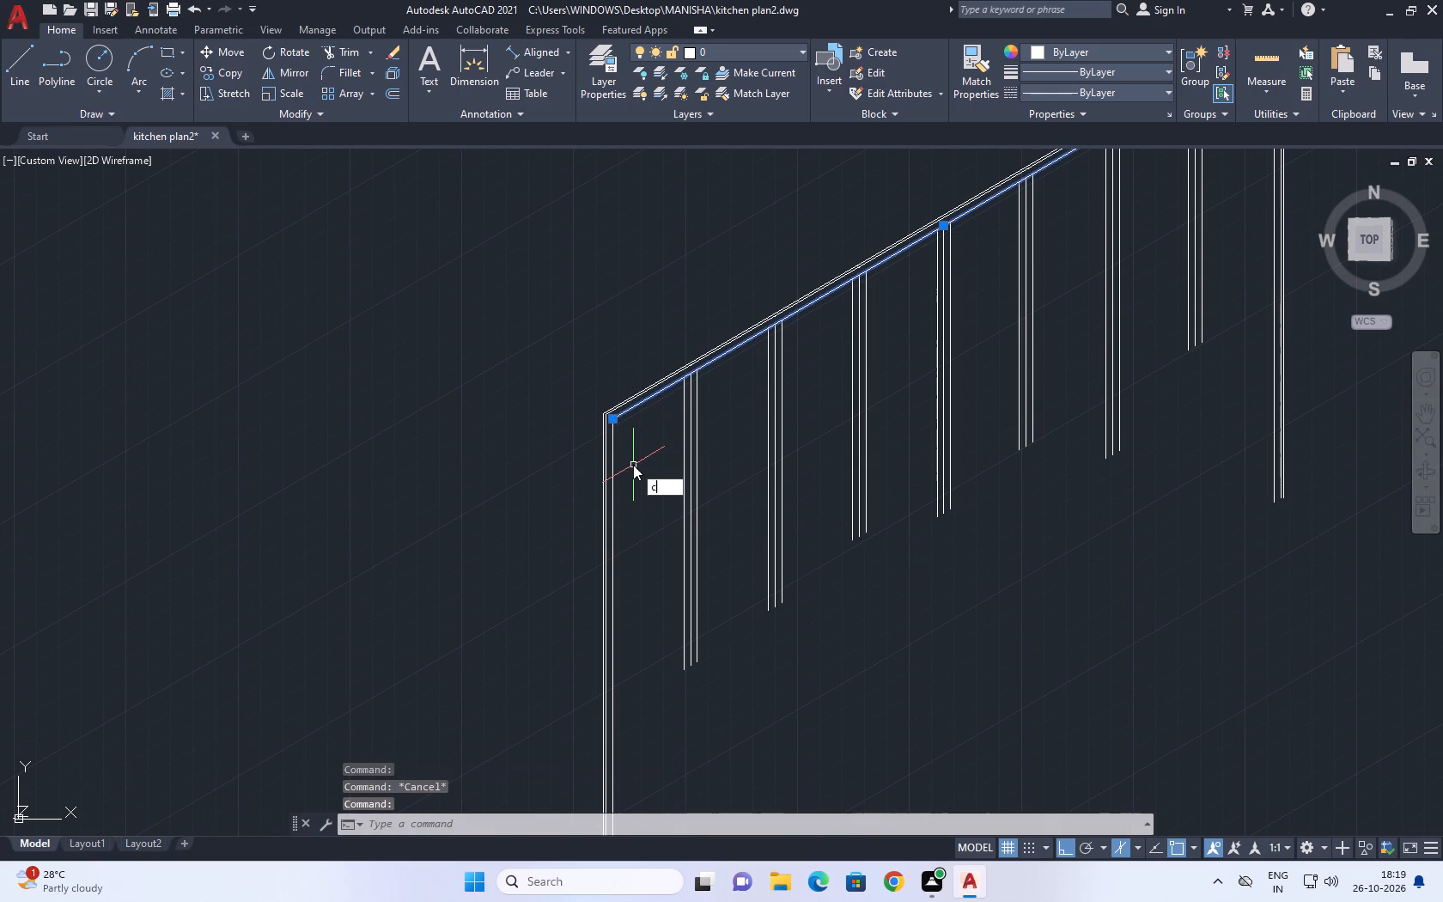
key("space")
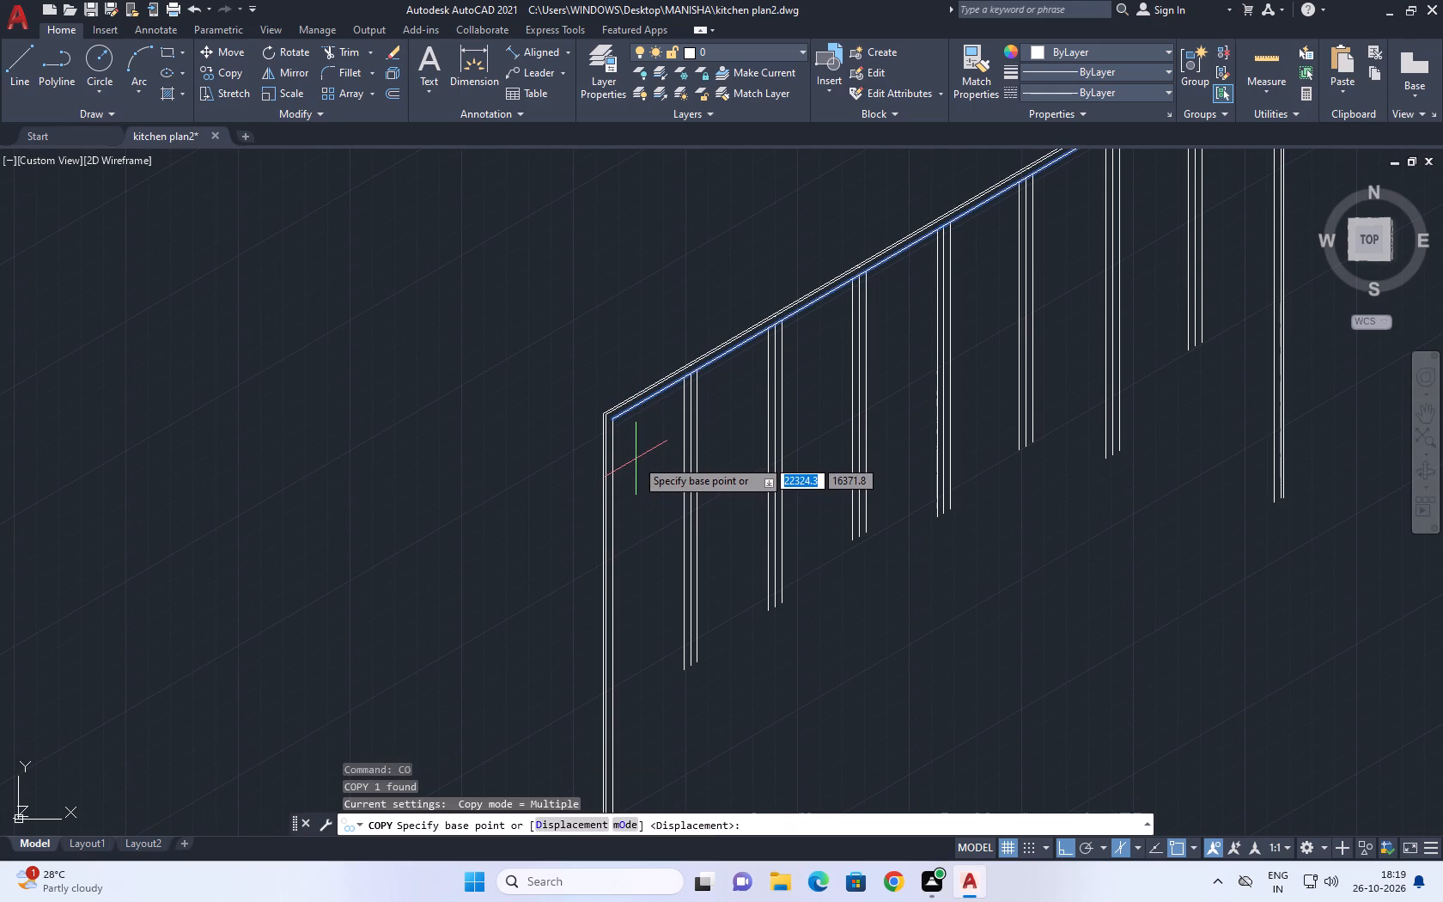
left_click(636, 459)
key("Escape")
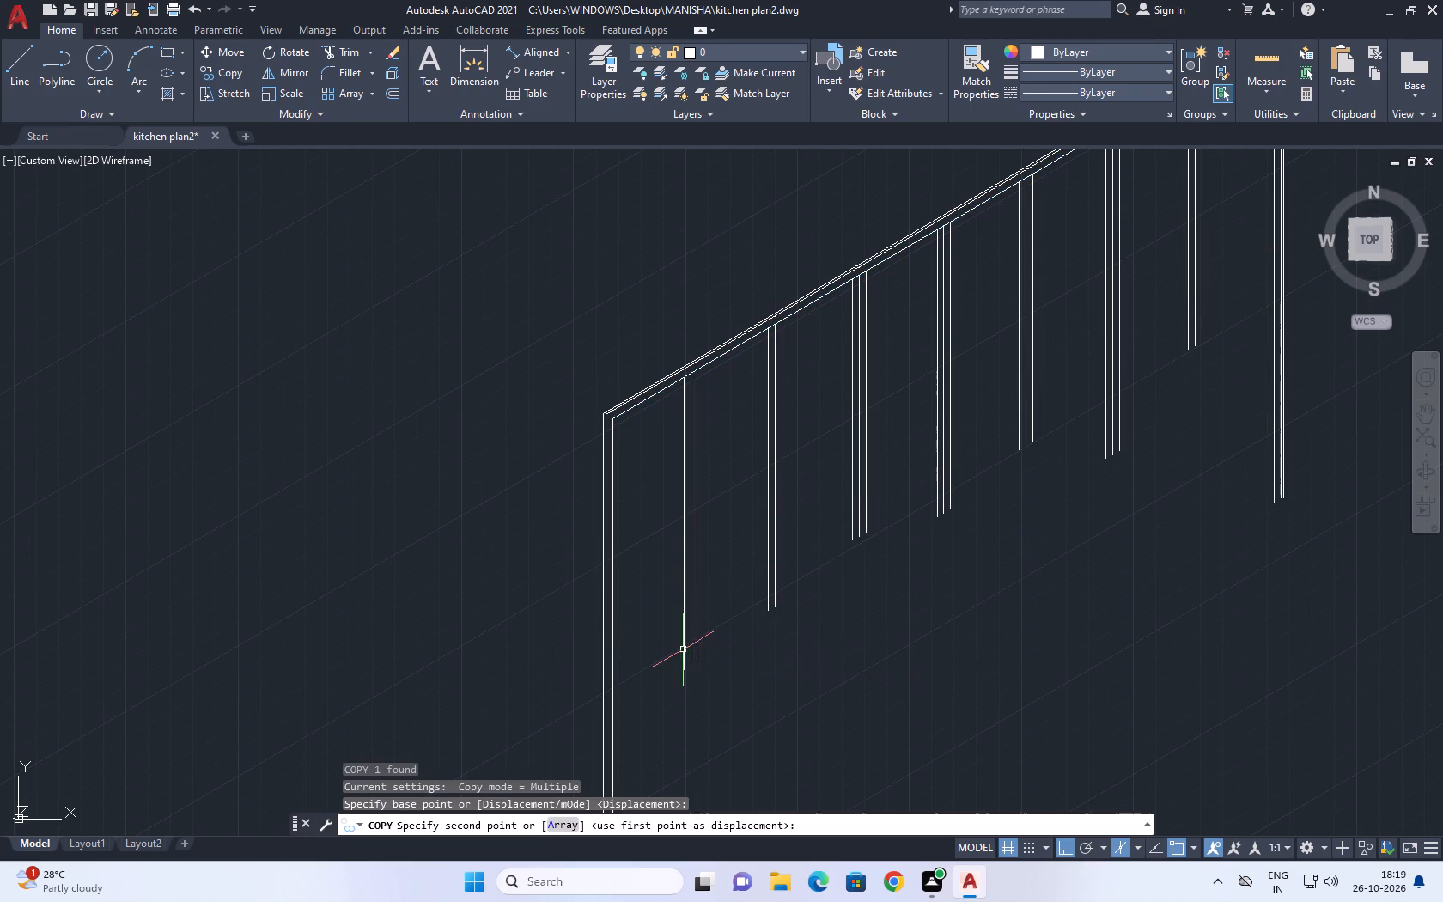
Copy the inner border line of the sloping top 70 straight down from its lower endpoint.
left_click(632, 406)
type("co")
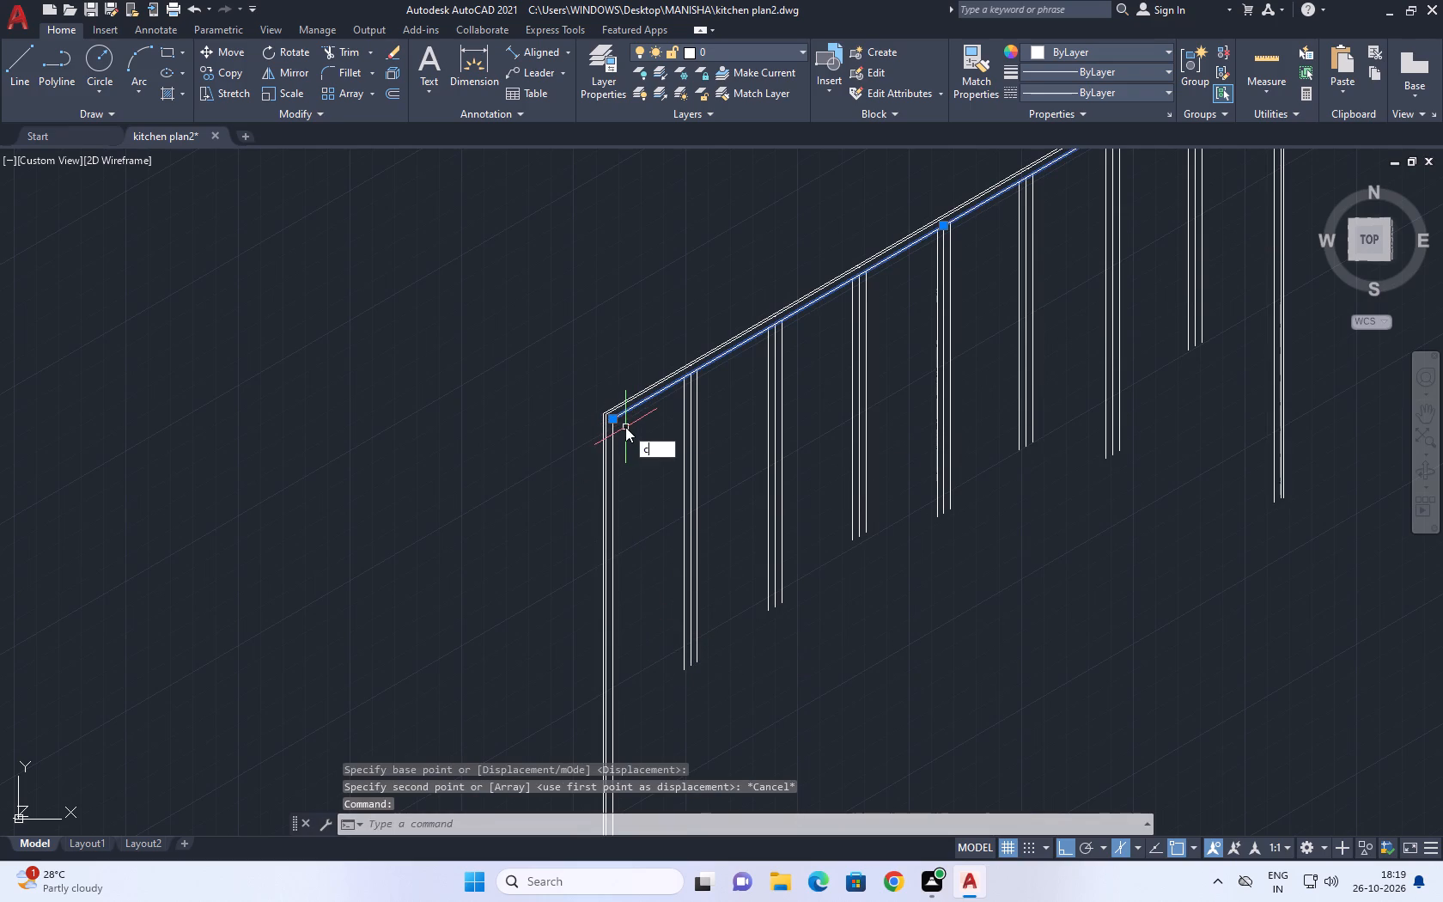
key("space")
left_click(615, 417)
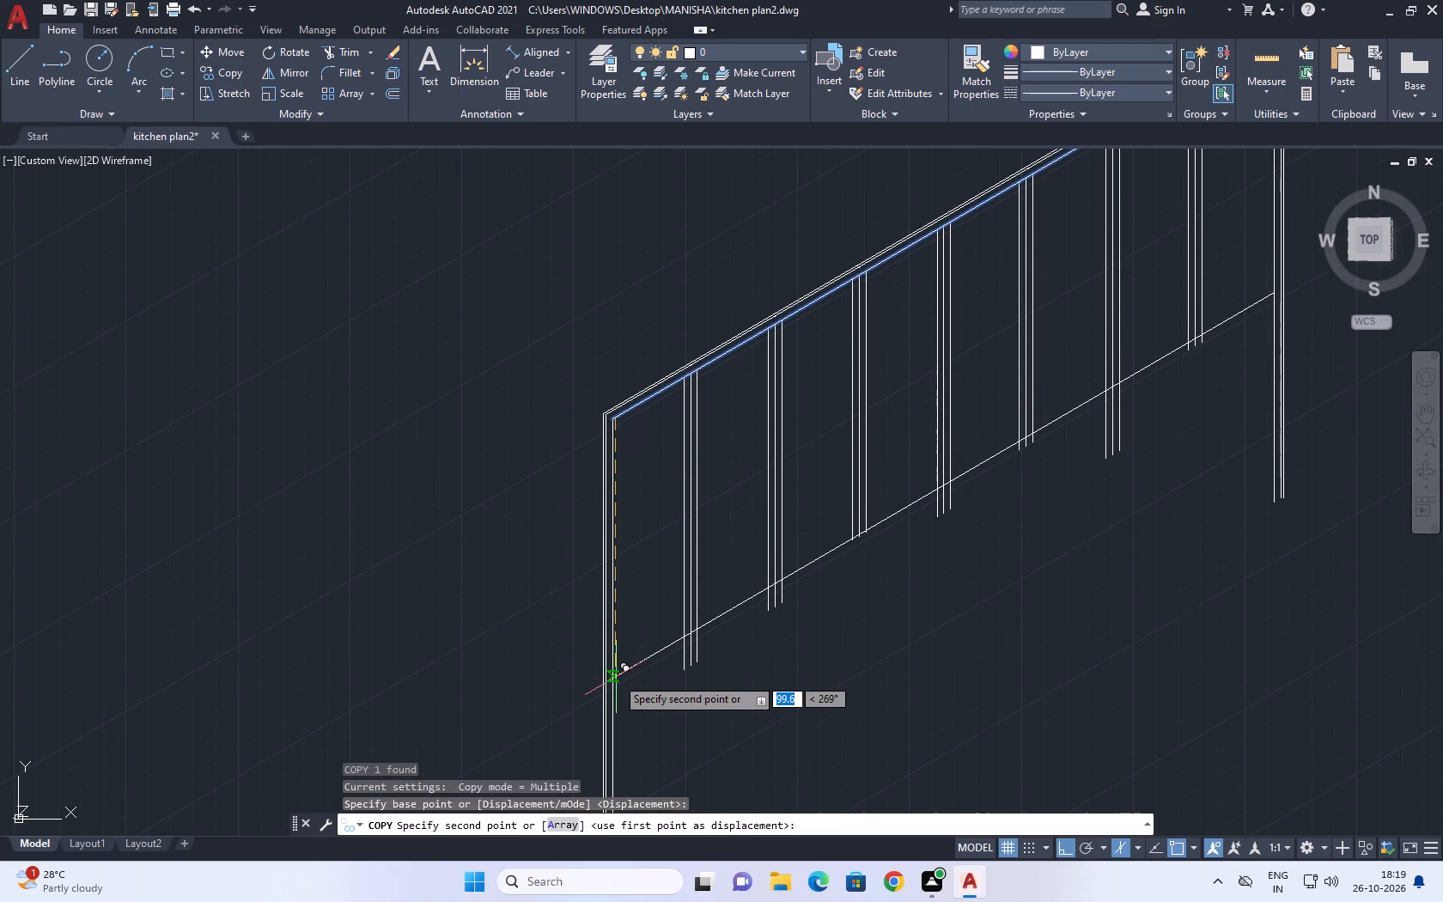
type("70")
key("Return")
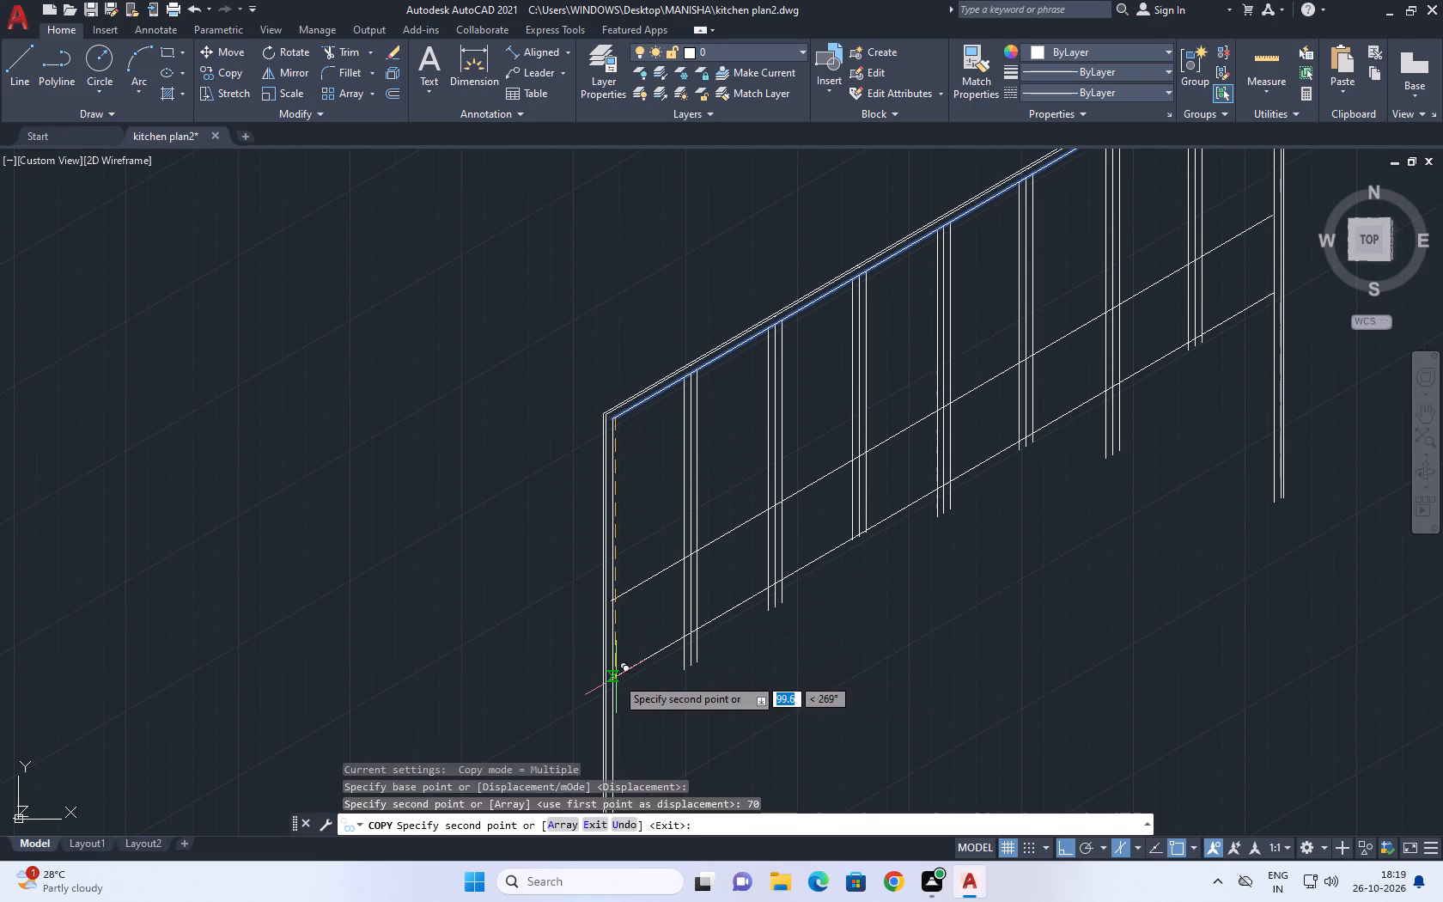
key("Escape")
Trim the seven dividers and their offset lines below the new sloping line, keeping the end uprights whole.
middle_click_drag(718, 638, 631, 647)
type("tr")
key("space")
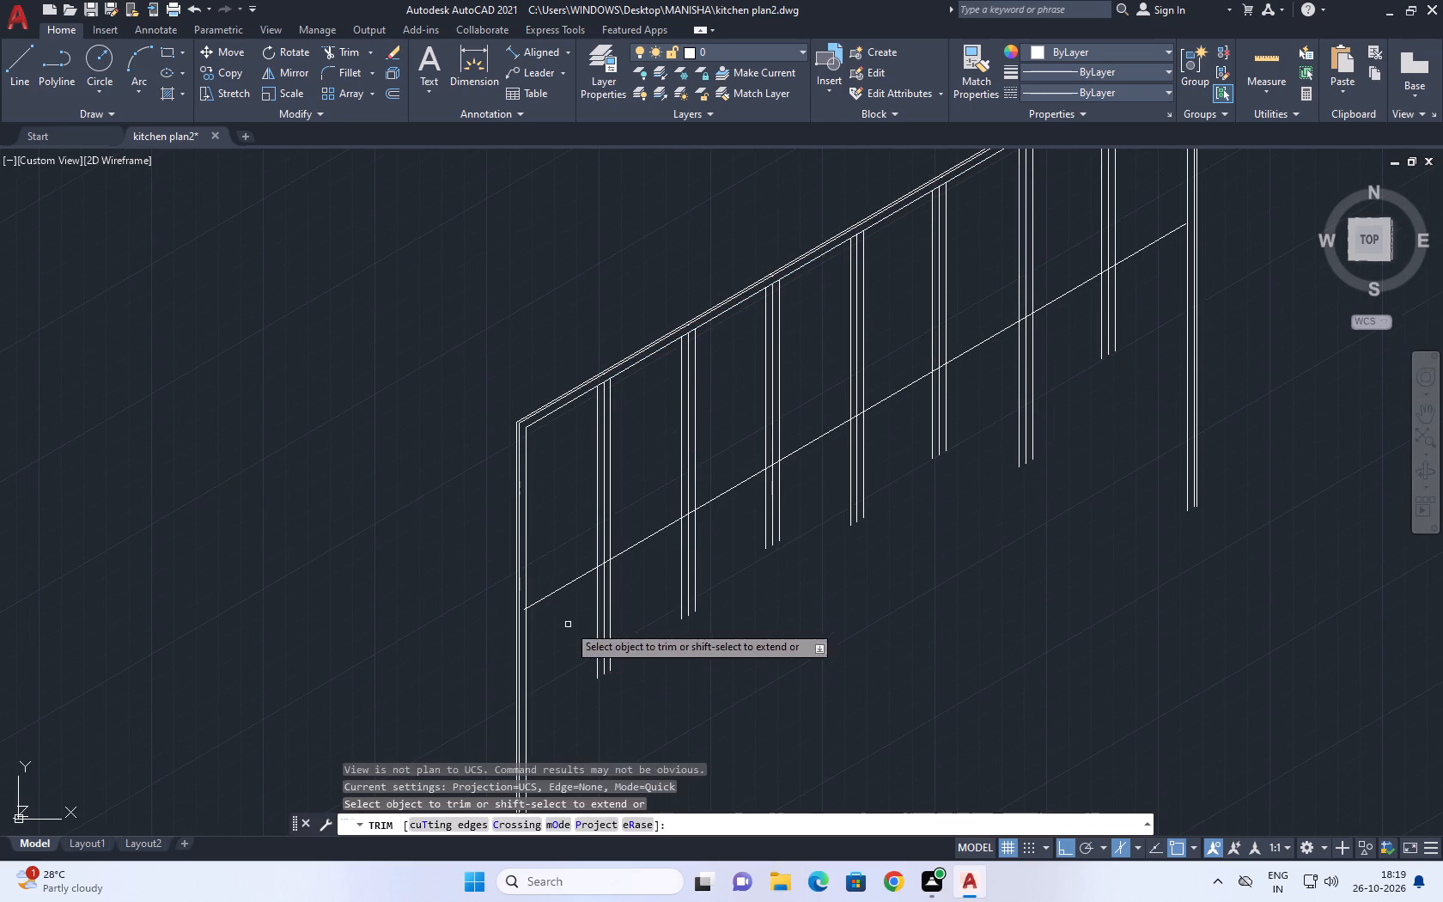
left_click_drag(563, 644, 574, 632)
left_click(1203, 268)
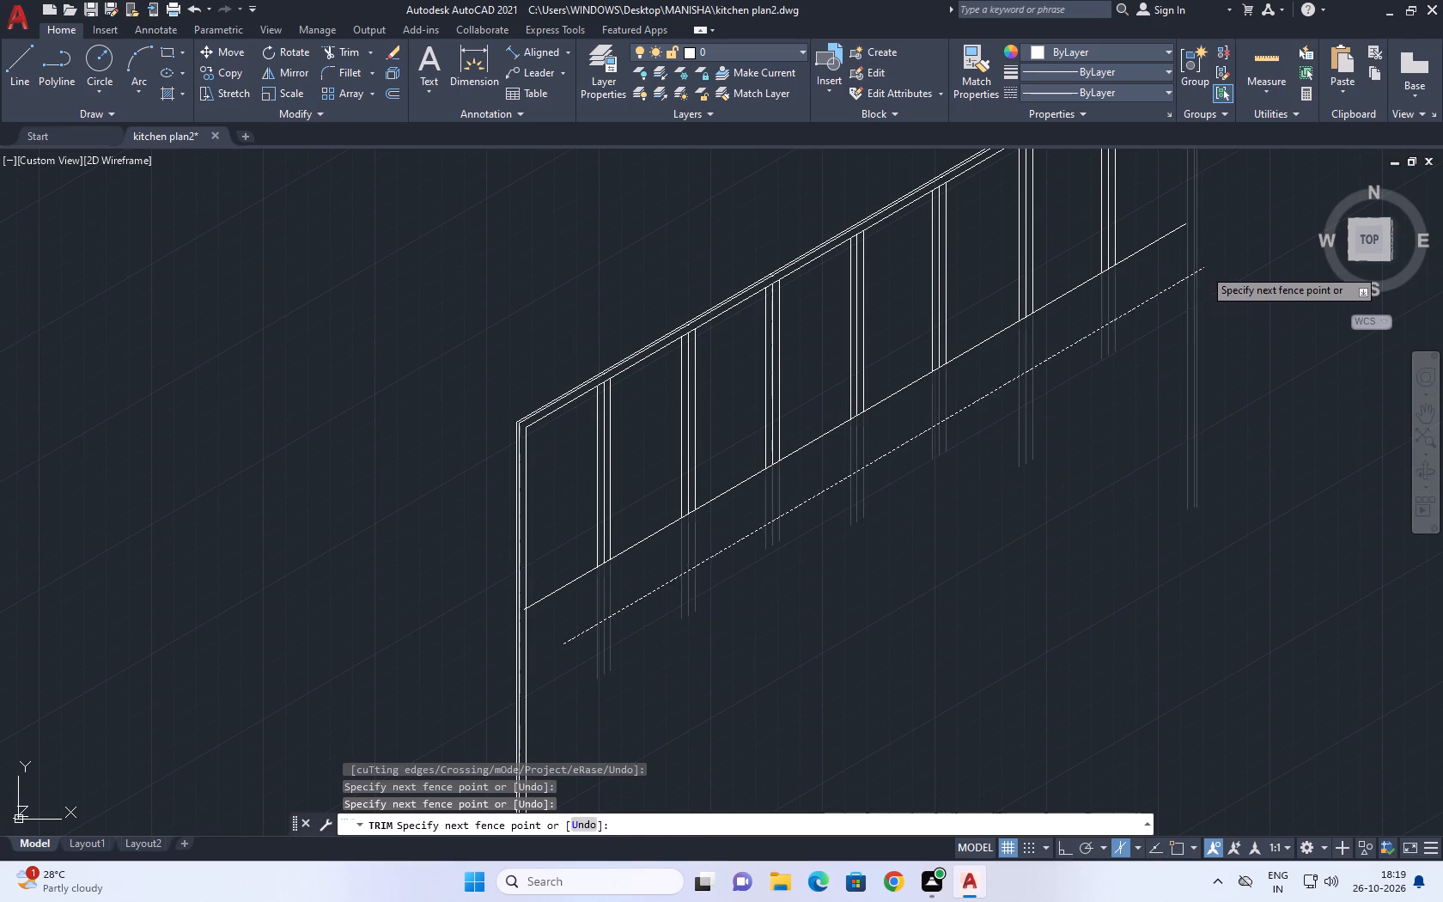
middle_click_drag(898, 474, 679, 682)
key("ctrl+z")
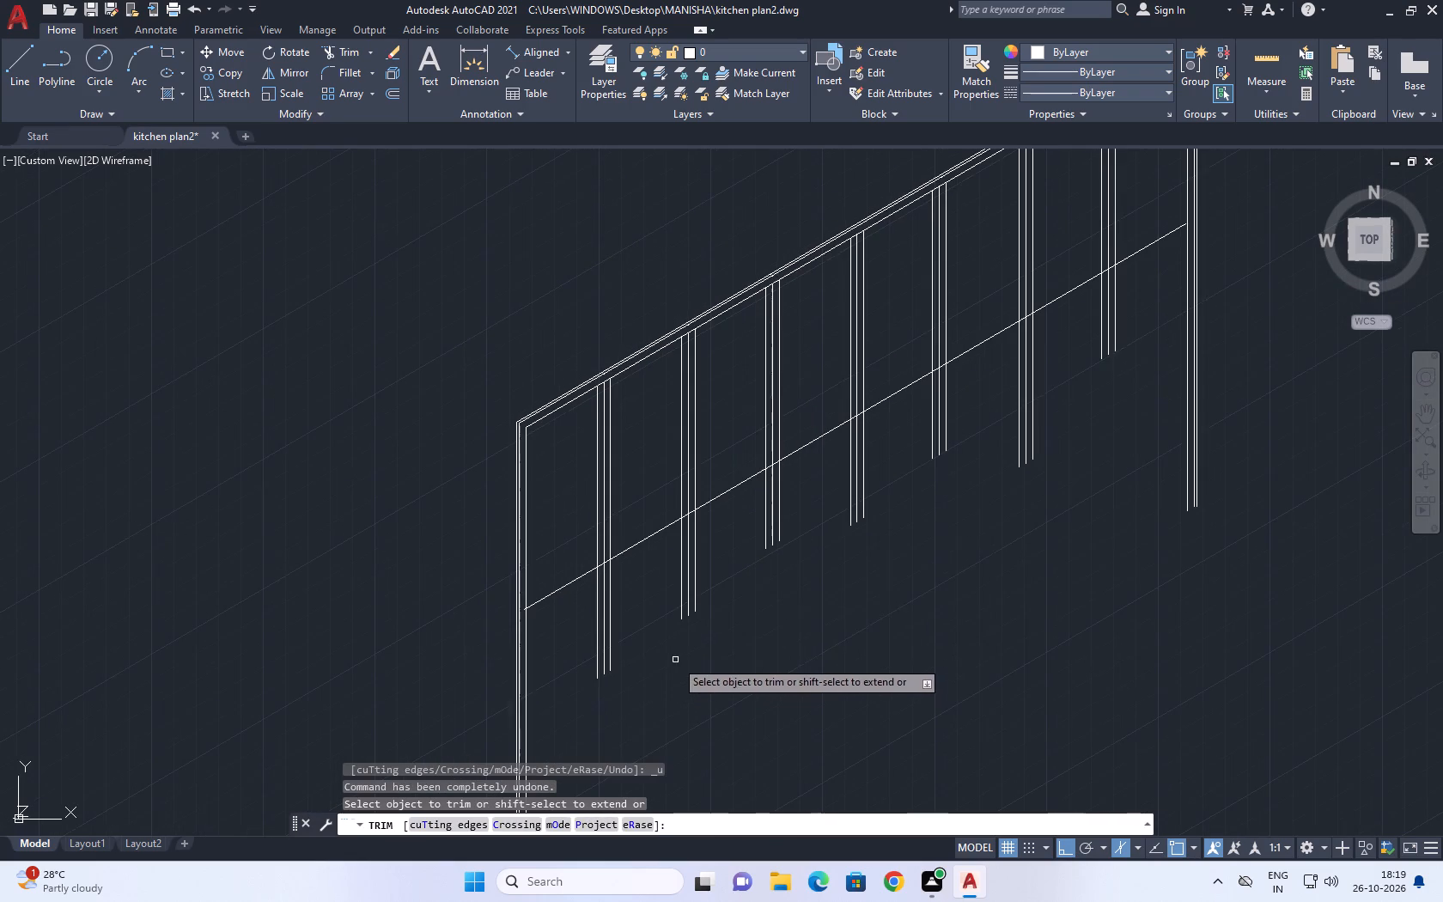
left_click(1148, 290)
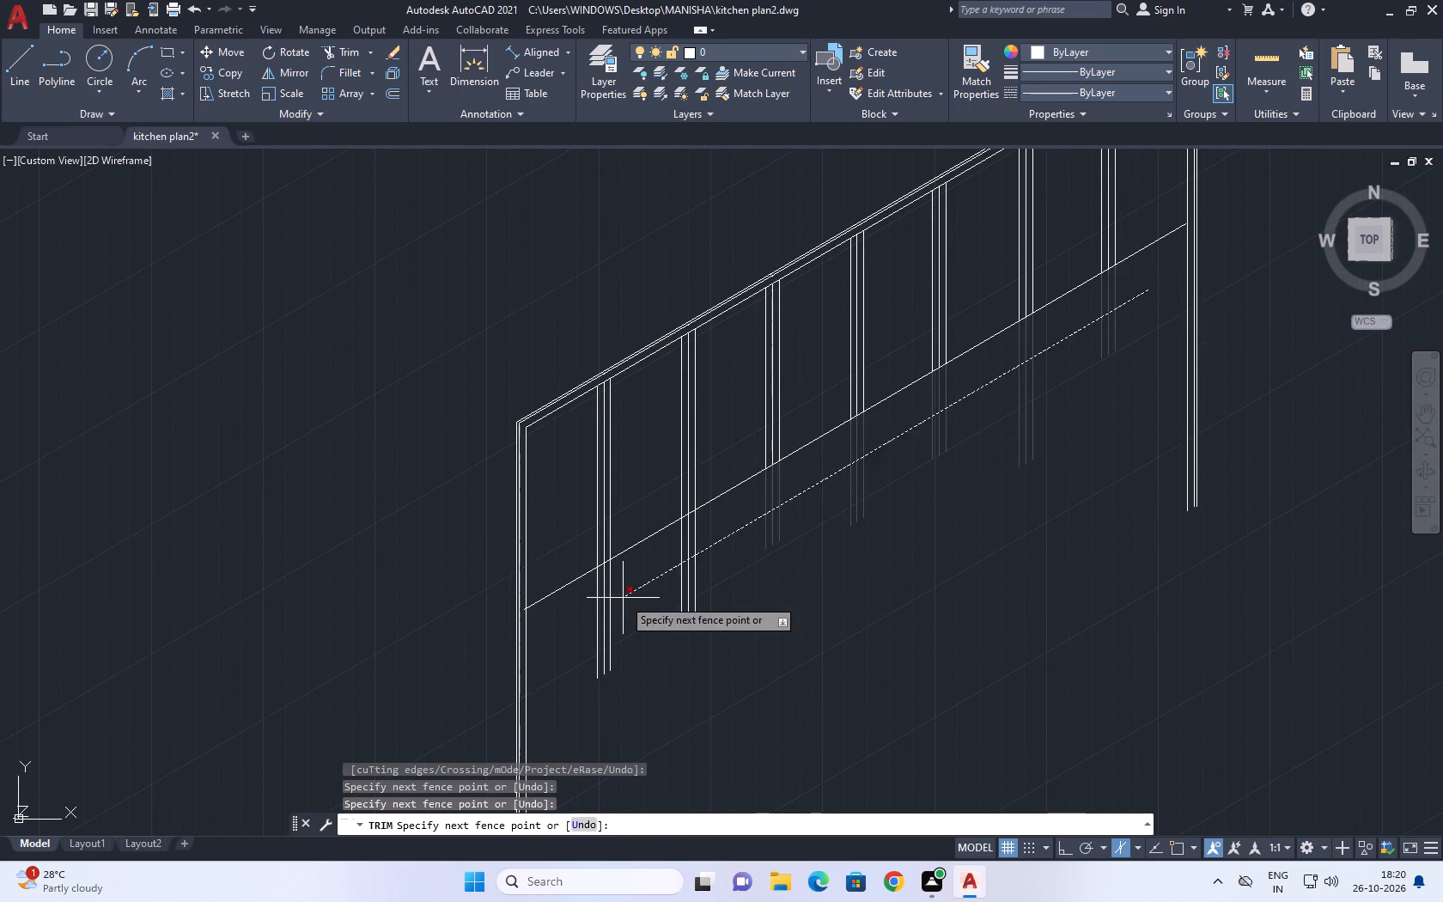
left_click(575, 615)
middle_click_drag(847, 458, 797, 570)
key("Escape")
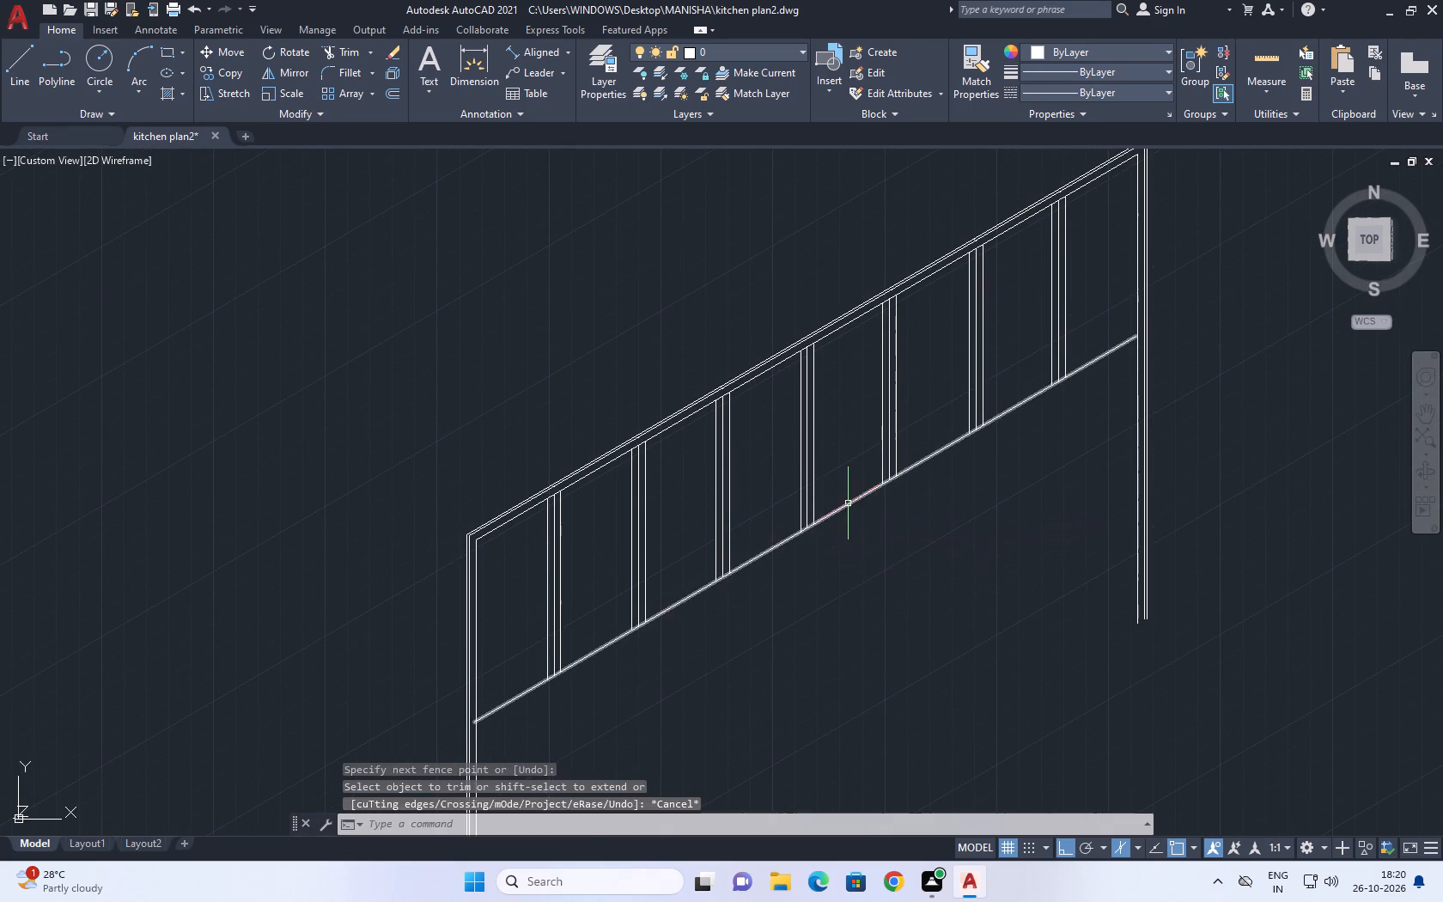
Copy the lower sloping line 3 straight up to form a rail.
left_click(848, 503)
middle_click_drag(835, 485, 838, 540)
type("co")
key("space")
left_click_drag(840, 553, 835, 542)
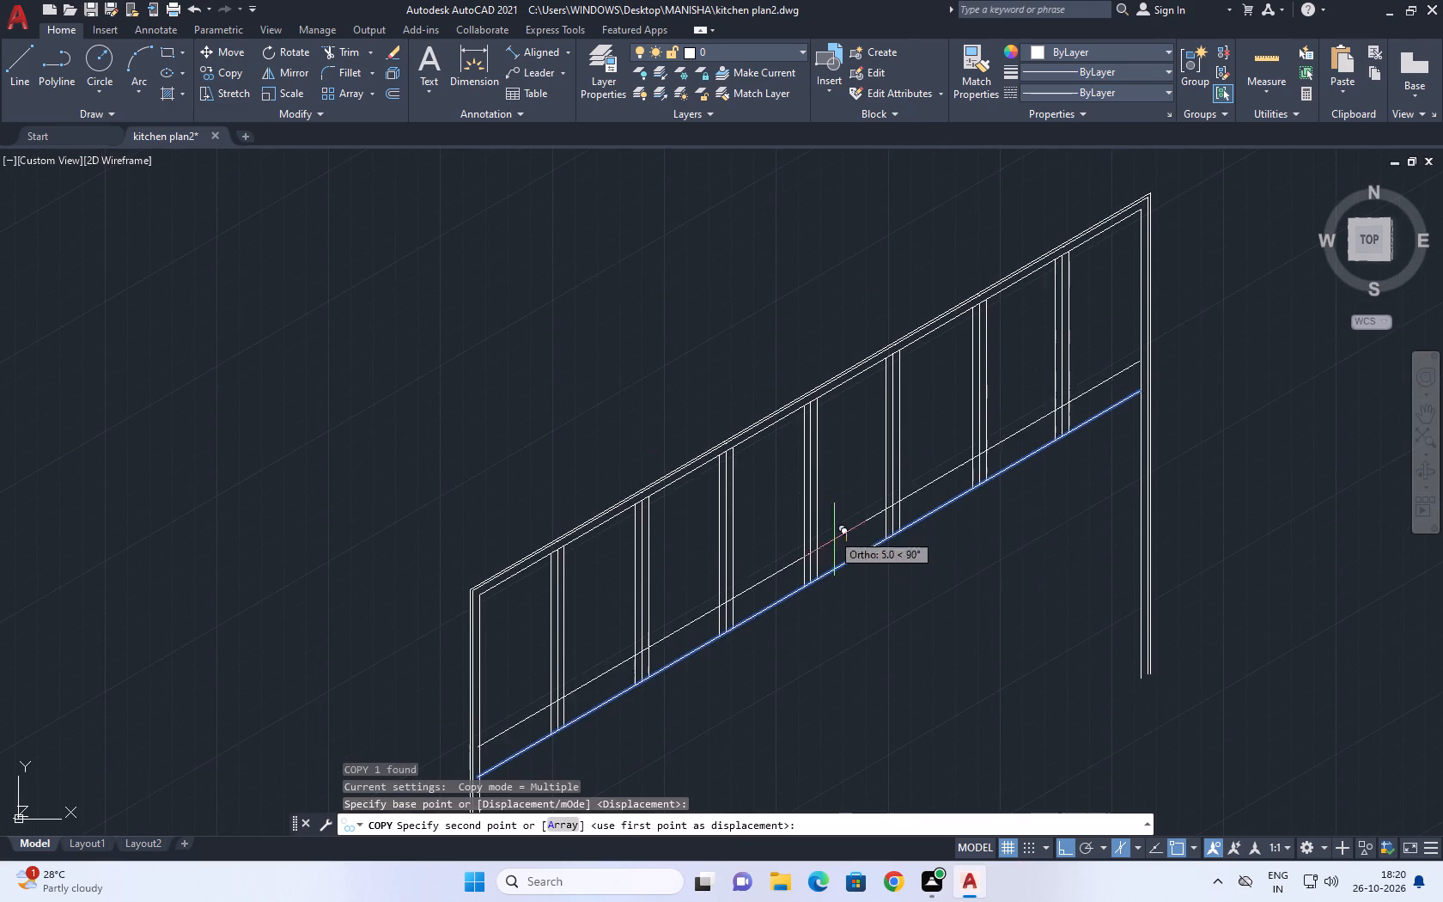
type("3")
key("space")
middle_click_drag(714, 609, 732, 603)
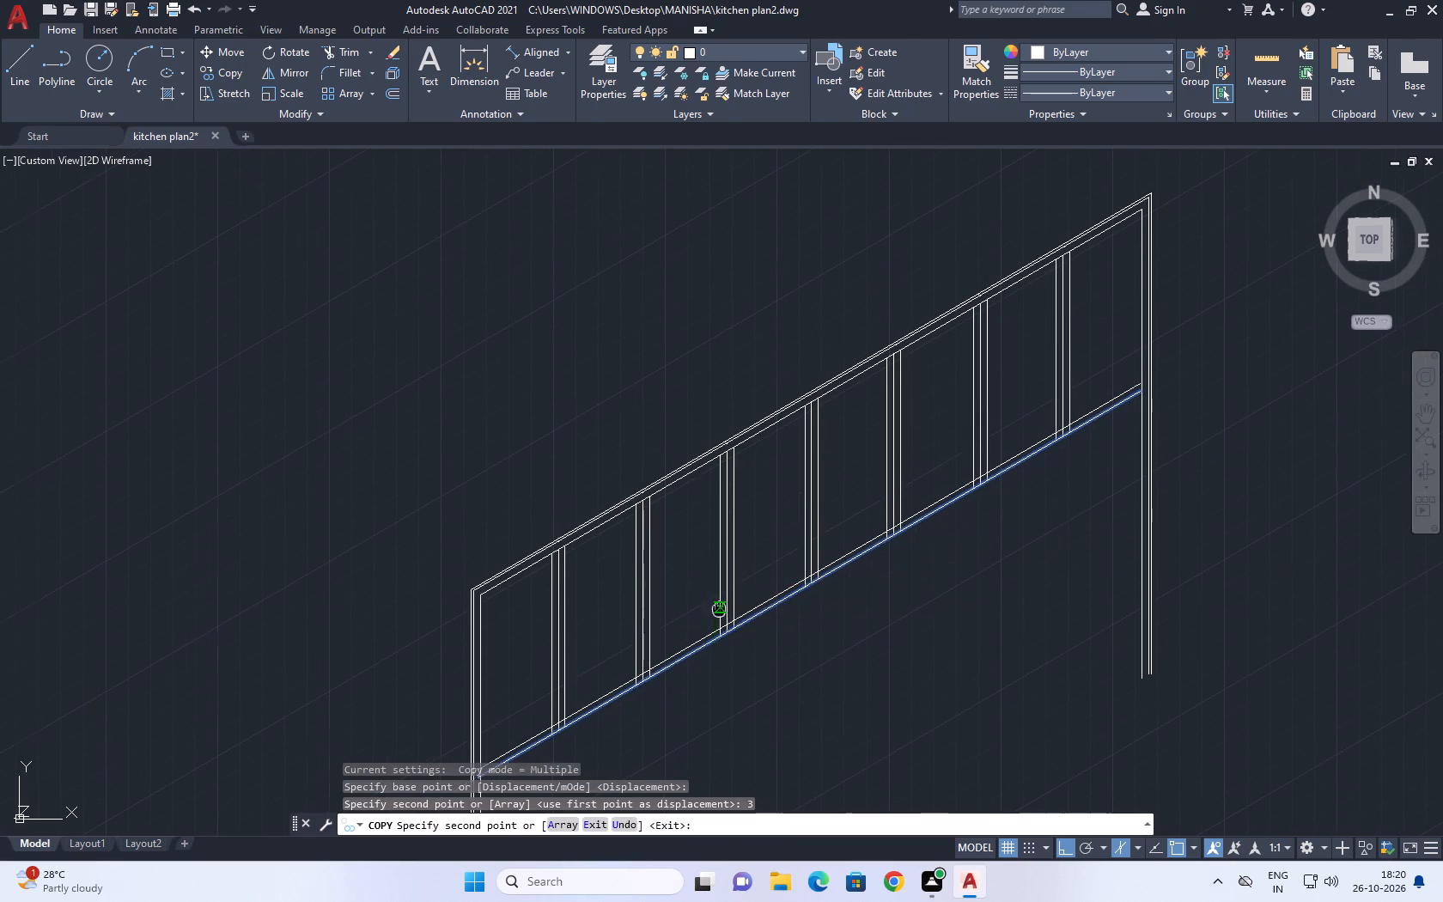
middle_click_drag(732, 603, 825, 488)
key("Escape")
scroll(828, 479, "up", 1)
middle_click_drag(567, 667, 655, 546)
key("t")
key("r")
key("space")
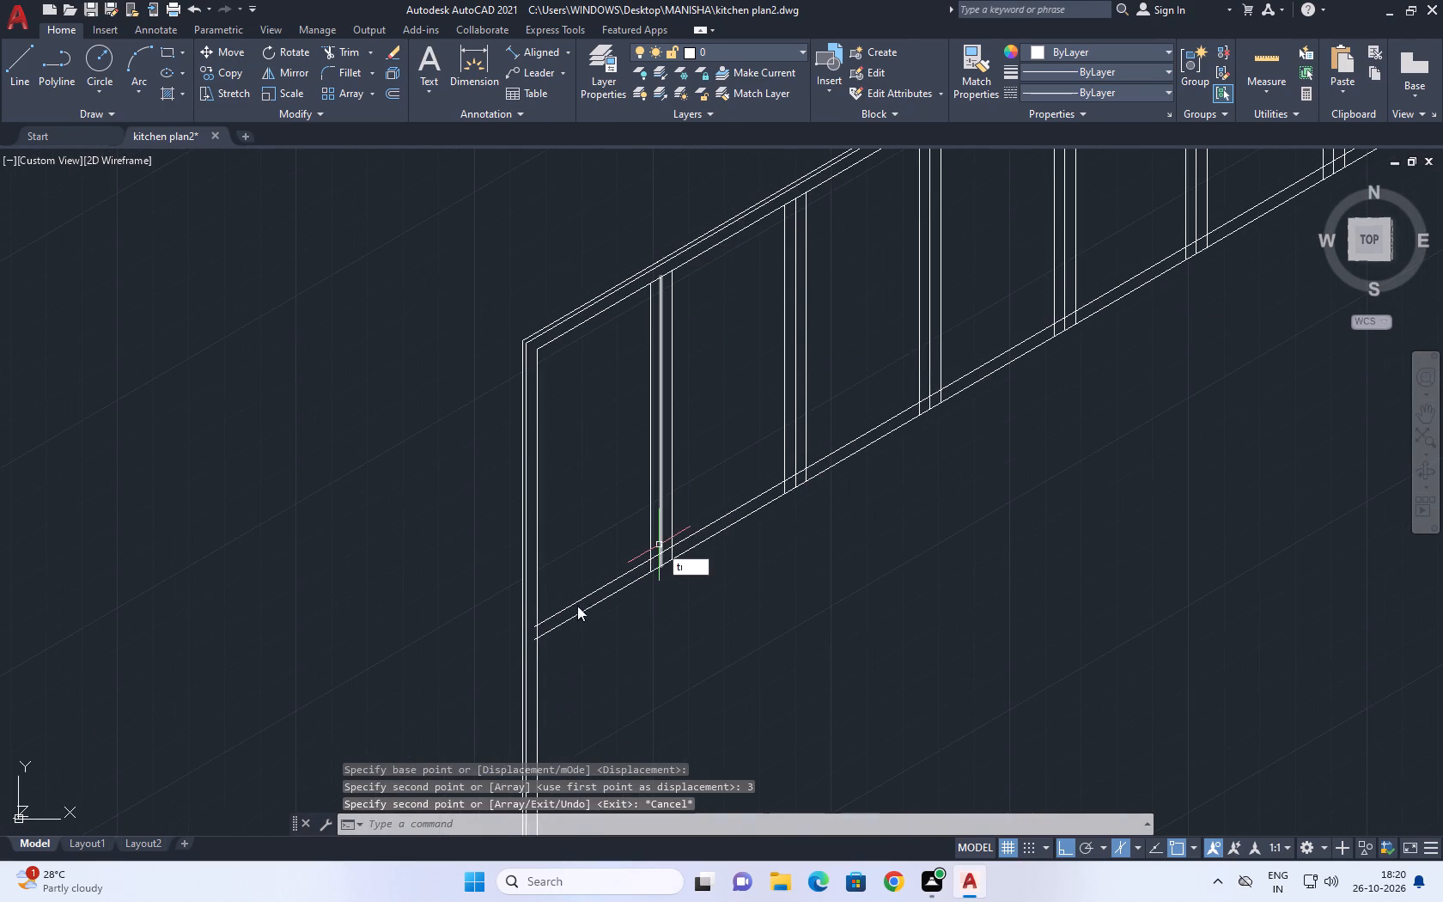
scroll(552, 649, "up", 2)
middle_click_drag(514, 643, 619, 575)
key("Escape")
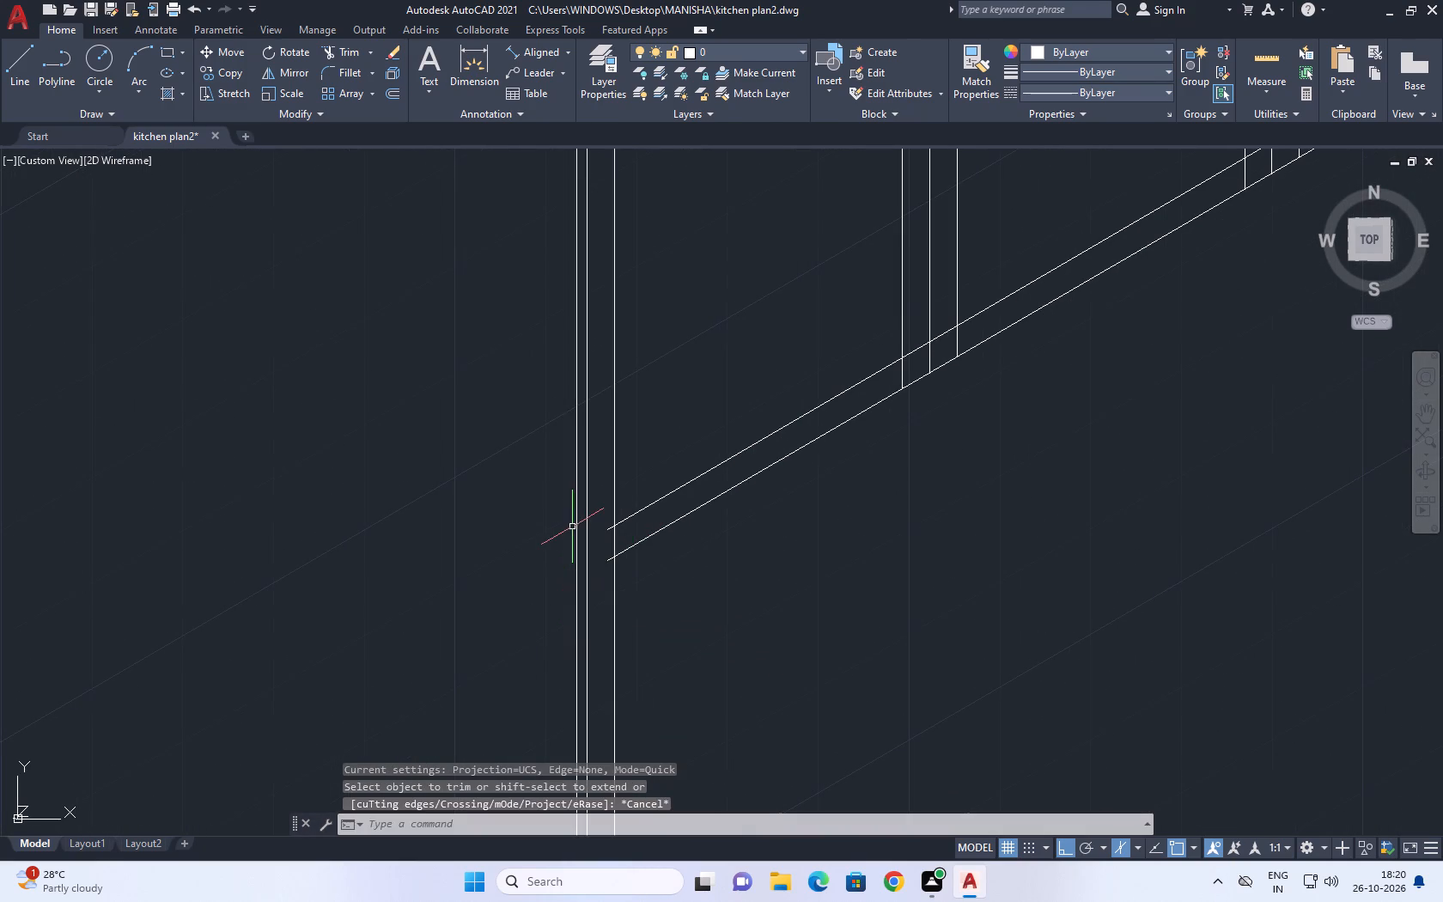
Extend the lower ends of both rail lines through the inner border to the near upright's inner edge line.
type("ex")
key("space")
left_click(679, 466)
left_click(638, 614)
key("Escape")
scroll(647, 542, "down", 3)
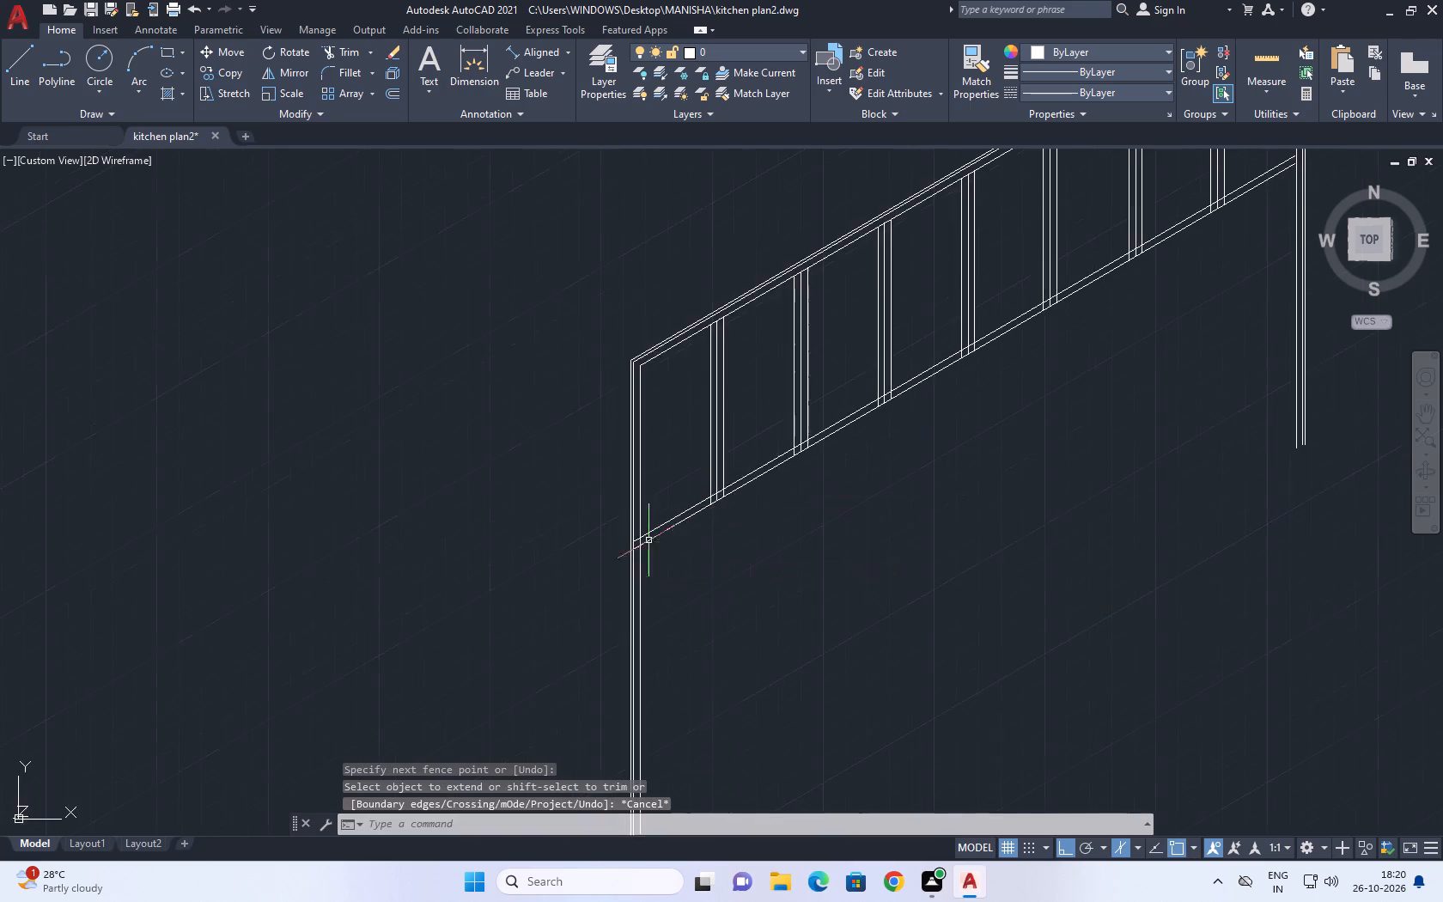
Extend the higher ends of both rail lines through the inner border to the far upright's inner edge line.
middle_click_drag(702, 534, 577, 732)
middle_click_drag(1136, 475, 955, 649)
key("e")
key("x")
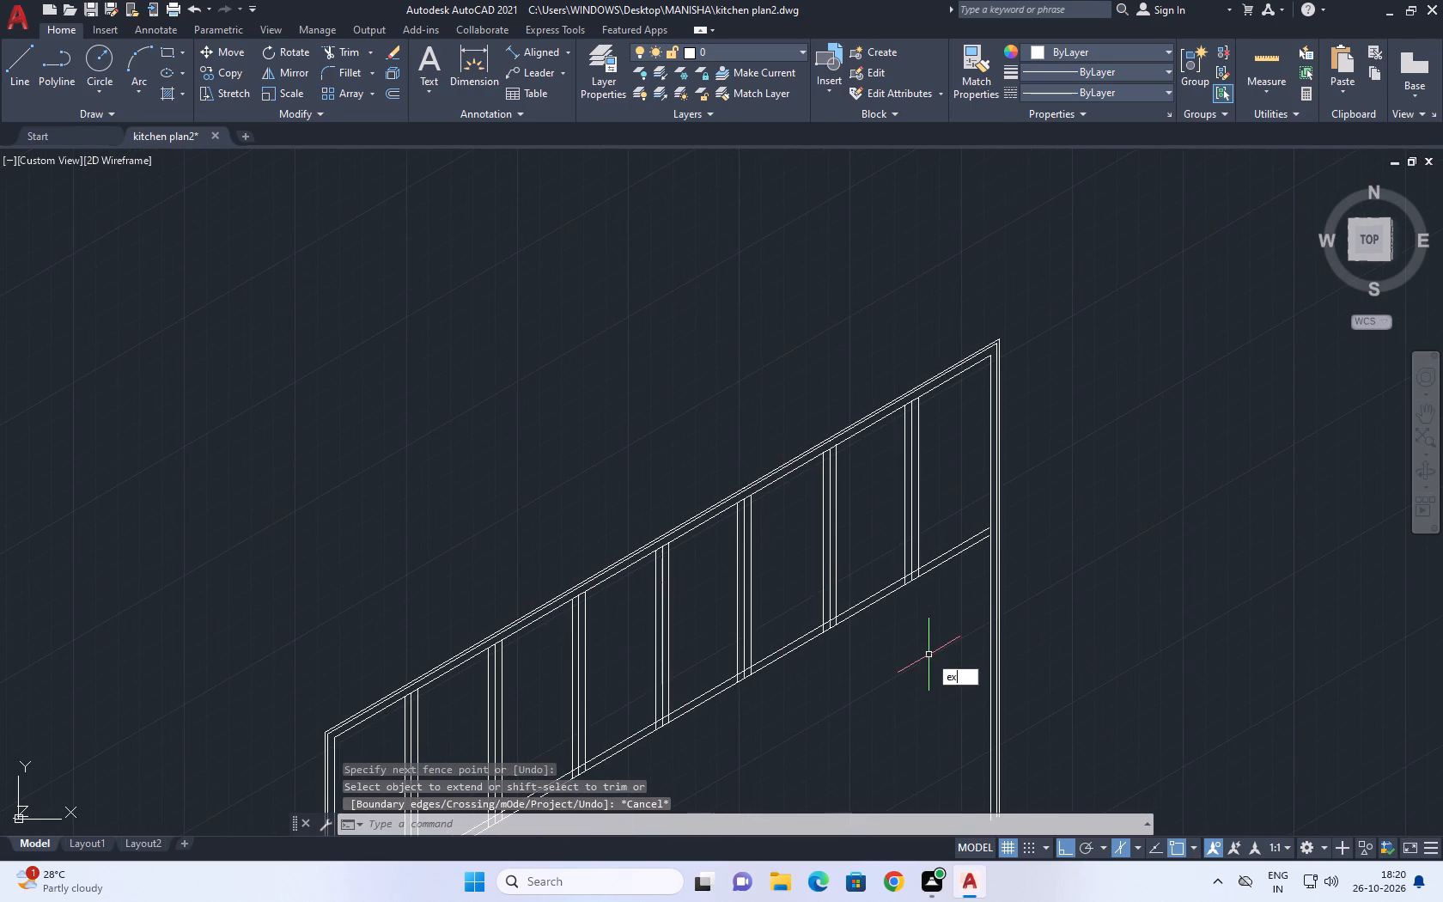
key("space")
scroll(965, 494, "up", 2)
left_click(964, 491)
left_click_drag(1016, 741, 1016, 729)
left_click(974, 515)
left_click(978, 677)
left_click(978, 561)
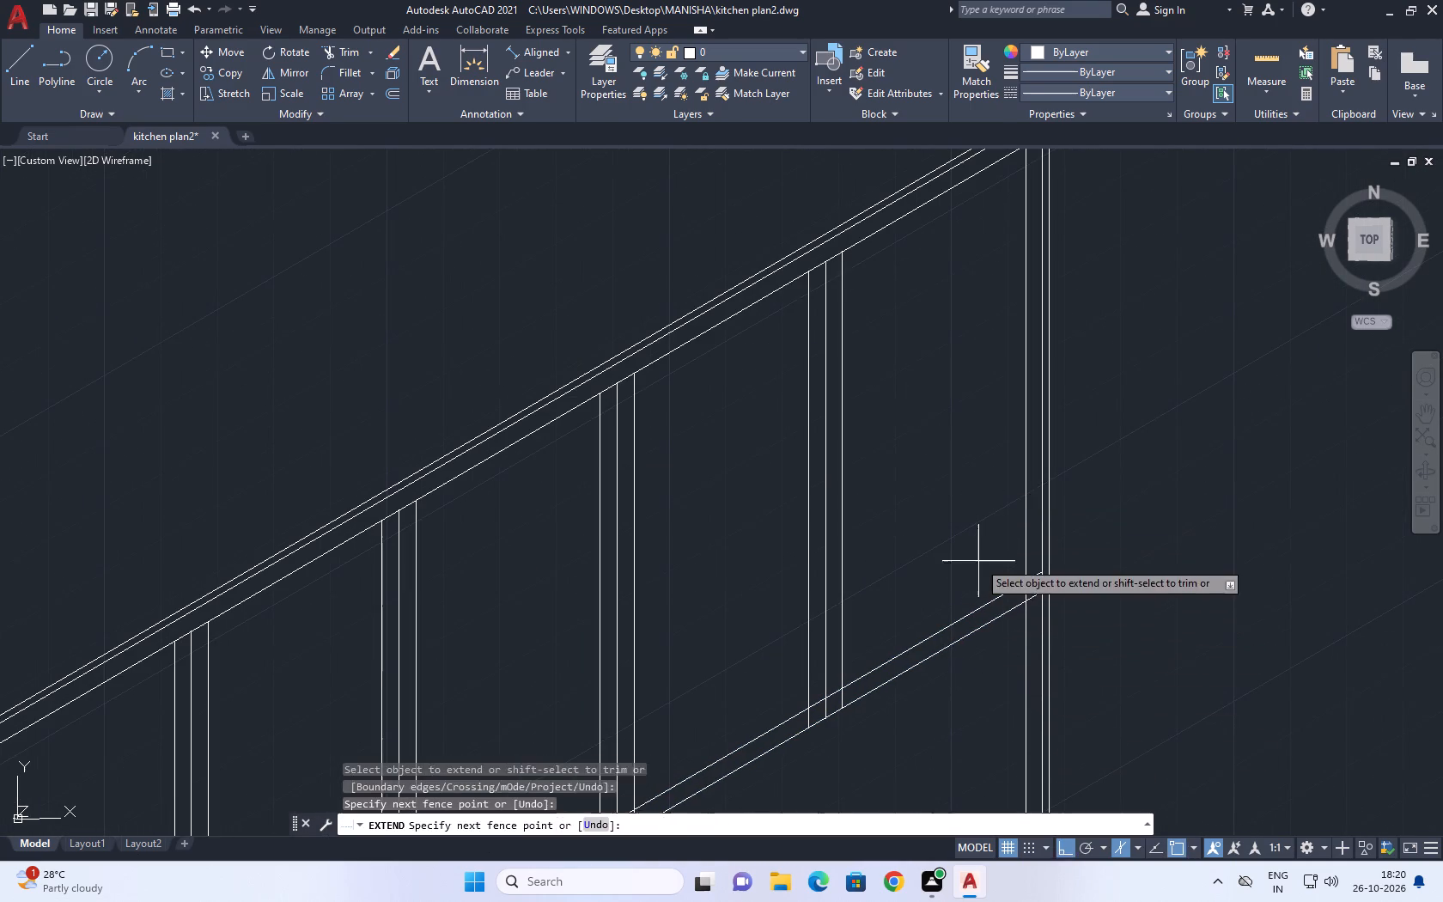
left_click(978, 668)
middle_click_drag(1015, 537, 1041, 452)
key("Escape")
Trim the overlaps where the rail meets the near upright's inner border, leaving a clean panel corner.
scroll(475, 795, "down", 3)
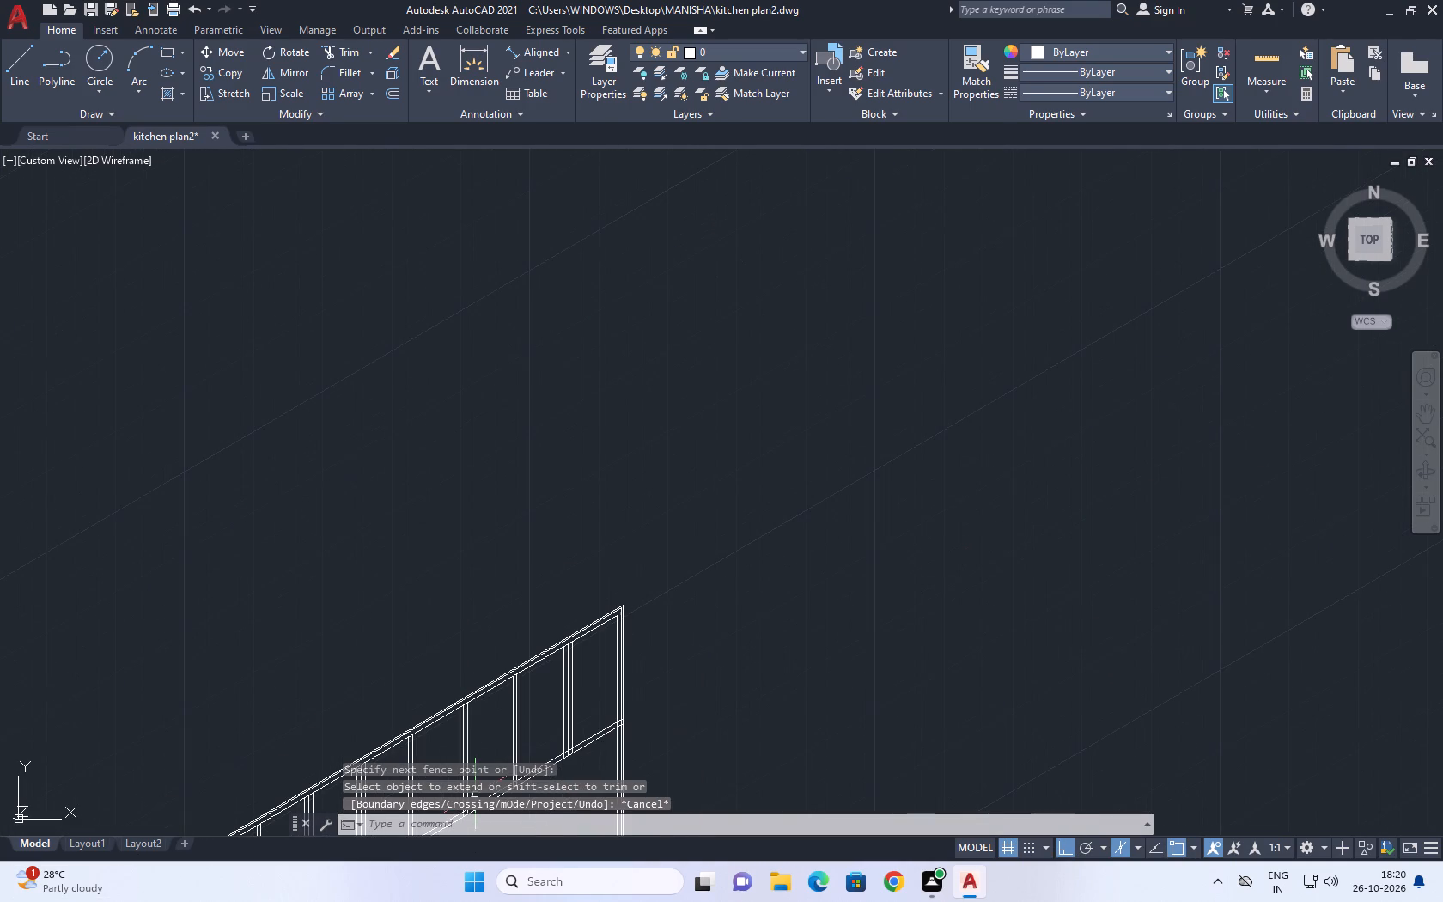
key("t")
key("r")
key("space")
middle_click_drag(515, 731, 739, 497)
scroll(462, 716, "up", 1)
middle_click_drag(461, 680, 695, 454)
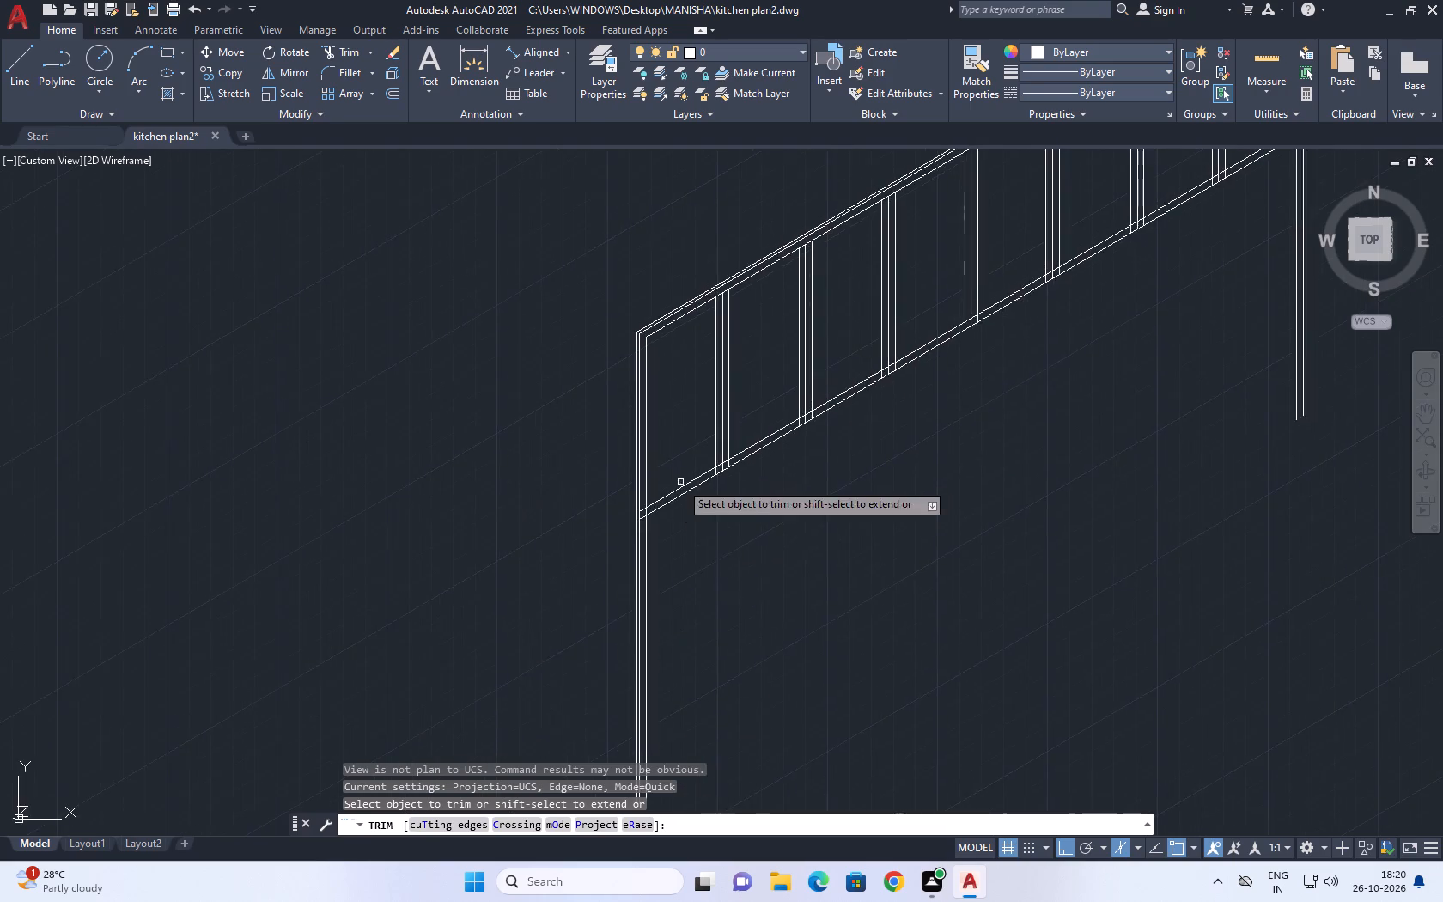
scroll(671, 491, "up", 3)
scroll(540, 630, "up", 2)
scroll(552, 488, "up", 1)
left_click(546, 445)
left_click(625, 472)
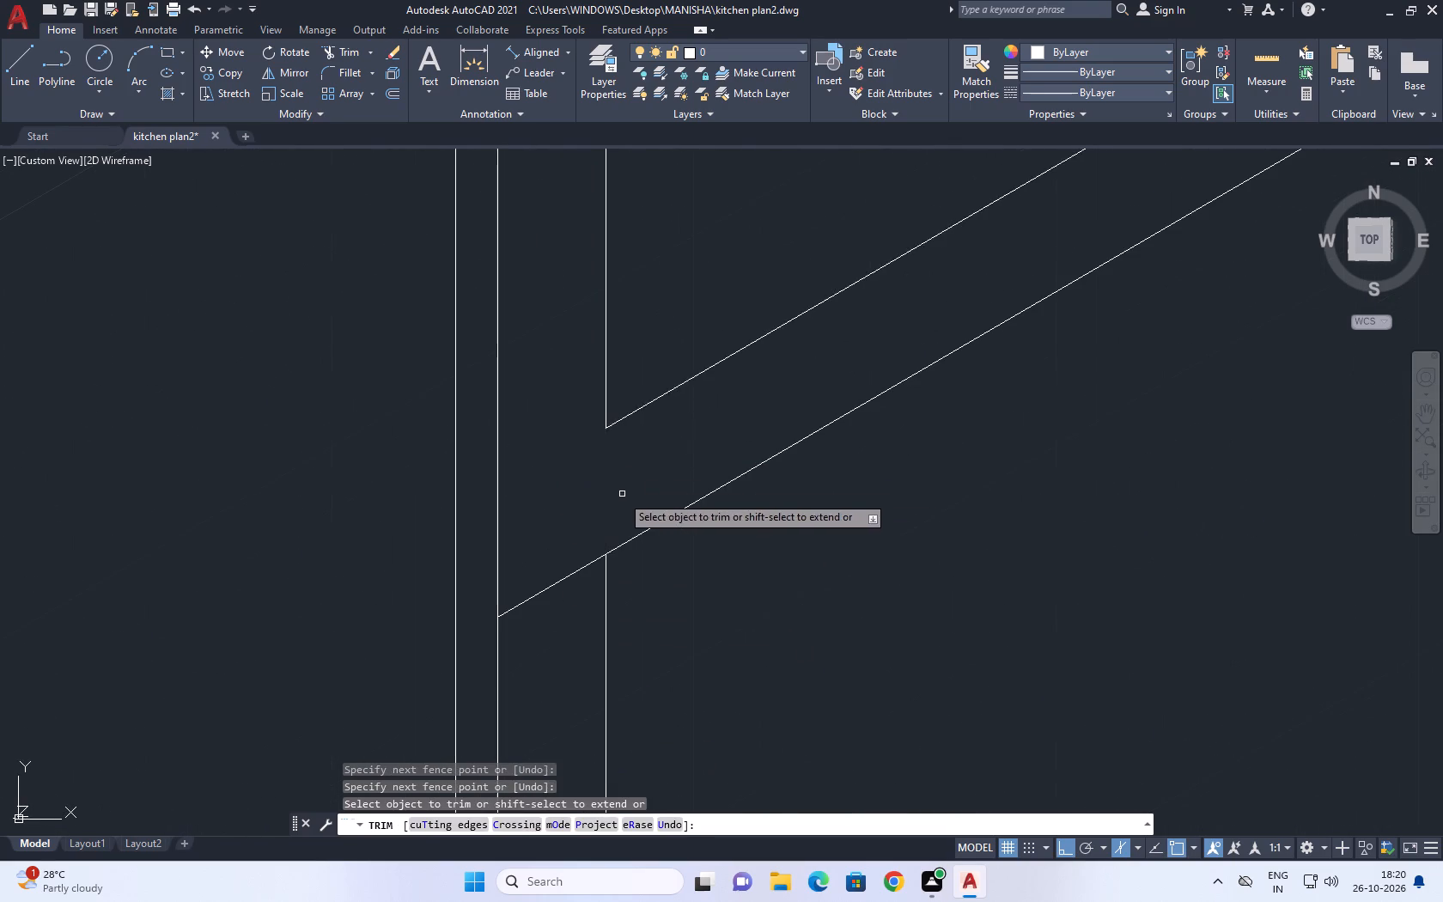
Trim the first divider's offset lines inside the rail and the rail's upper line between those offset lines.
scroll(618, 497, "down", 5)
middle_click_drag(865, 325, 779, 497)
scroll(693, 588, "up", 3)
left_click_drag(733, 518, 753, 513)
left_click(783, 430)
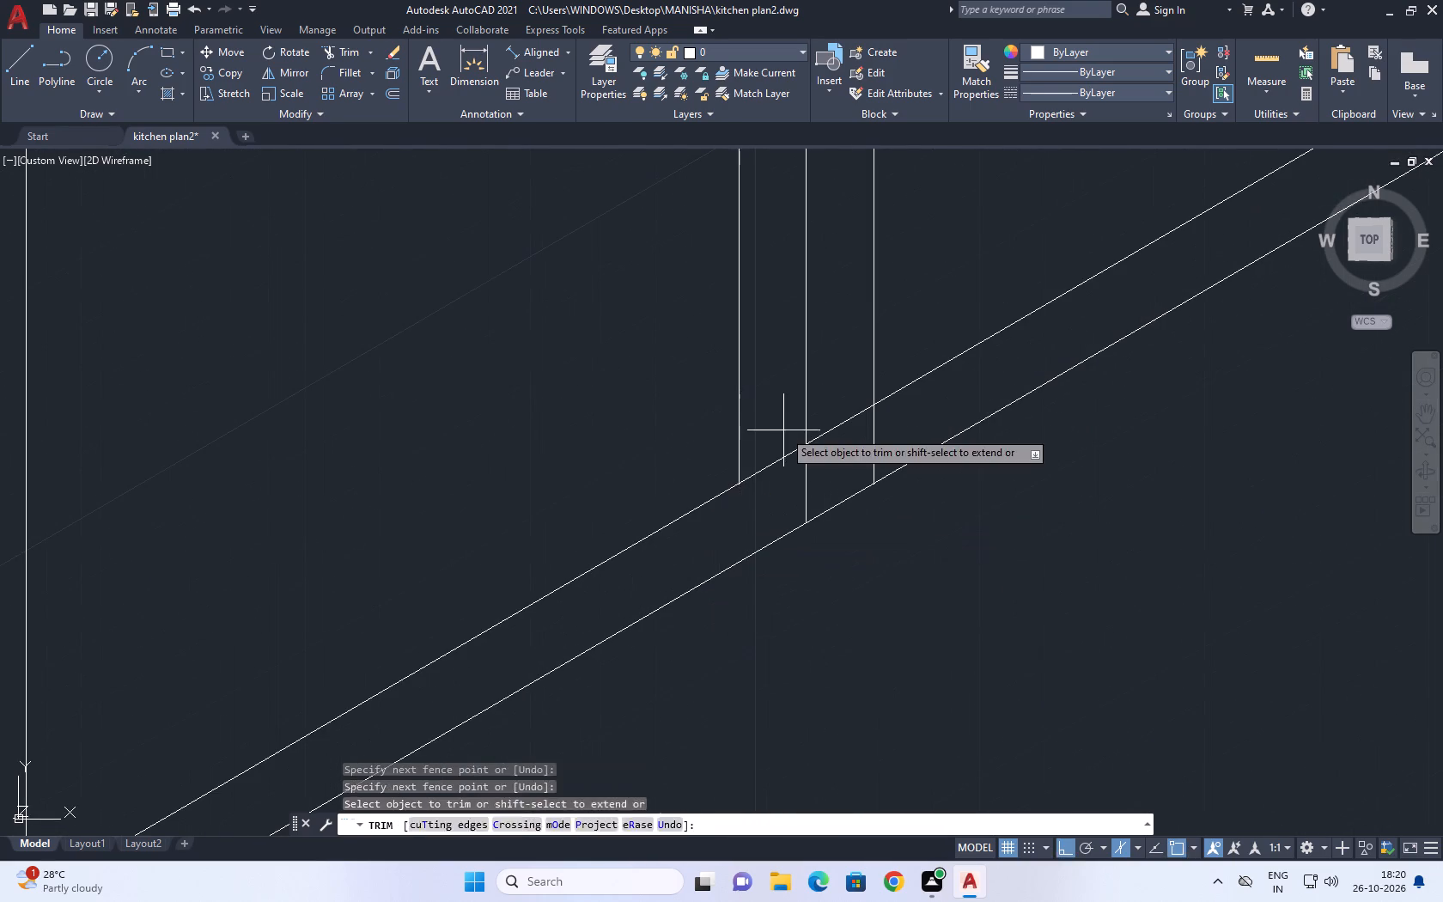
left_click_drag(776, 497, 777, 485)
left_click(868, 425)
left_click(880, 436)
left_click(856, 414)
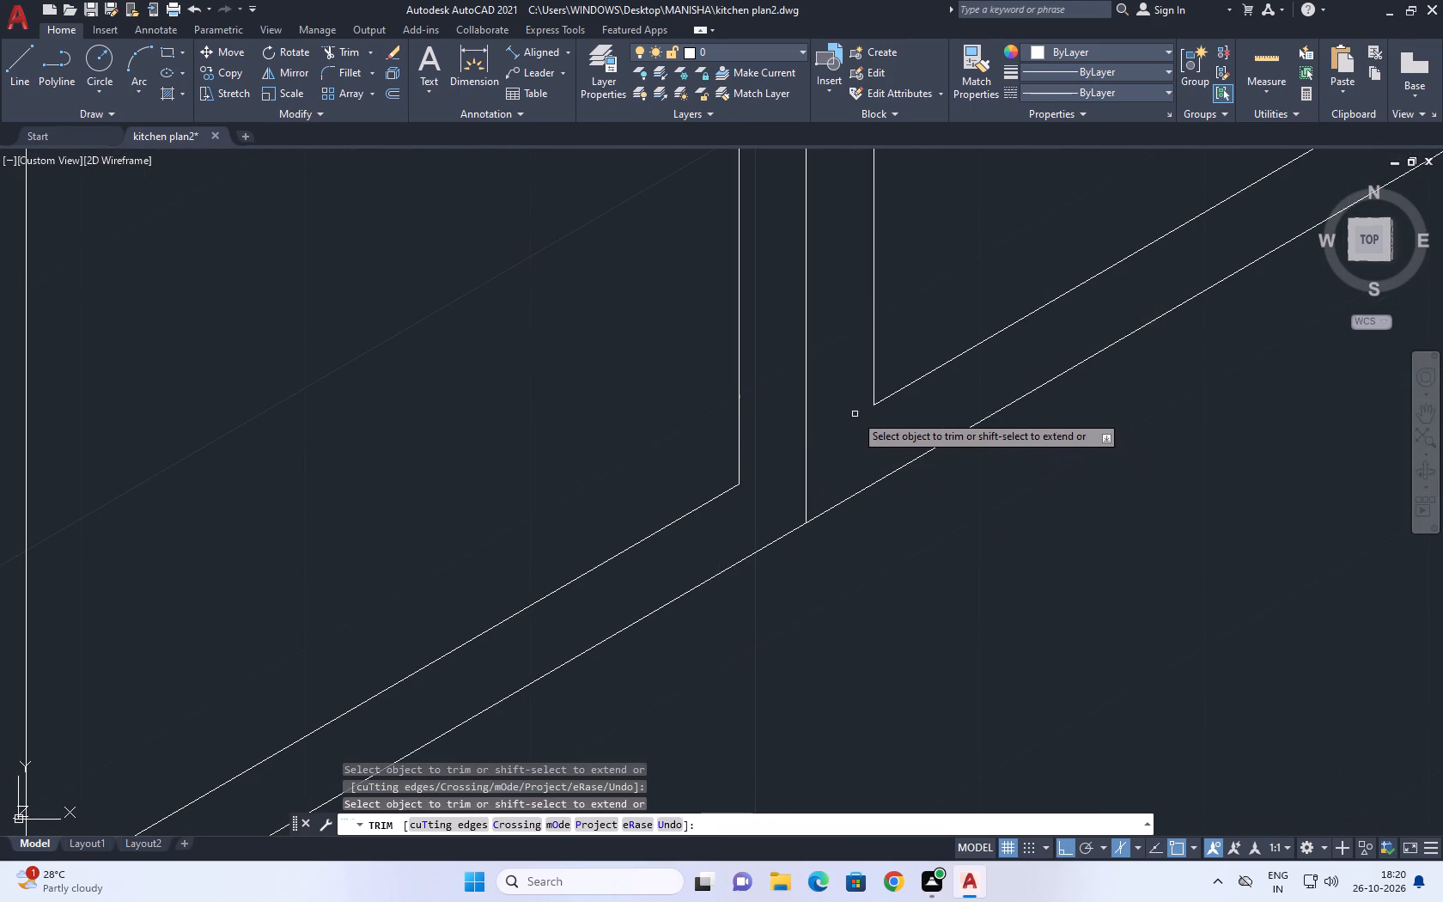
Trim the sloping top's inner border line between the first divider's two offset lines.
middle_click_drag(849, 417, 655, 698)
scroll(672, 676, "down", 5)
middle_click_drag(776, 529, 762, 551)
scroll(679, 526, "up", 3)
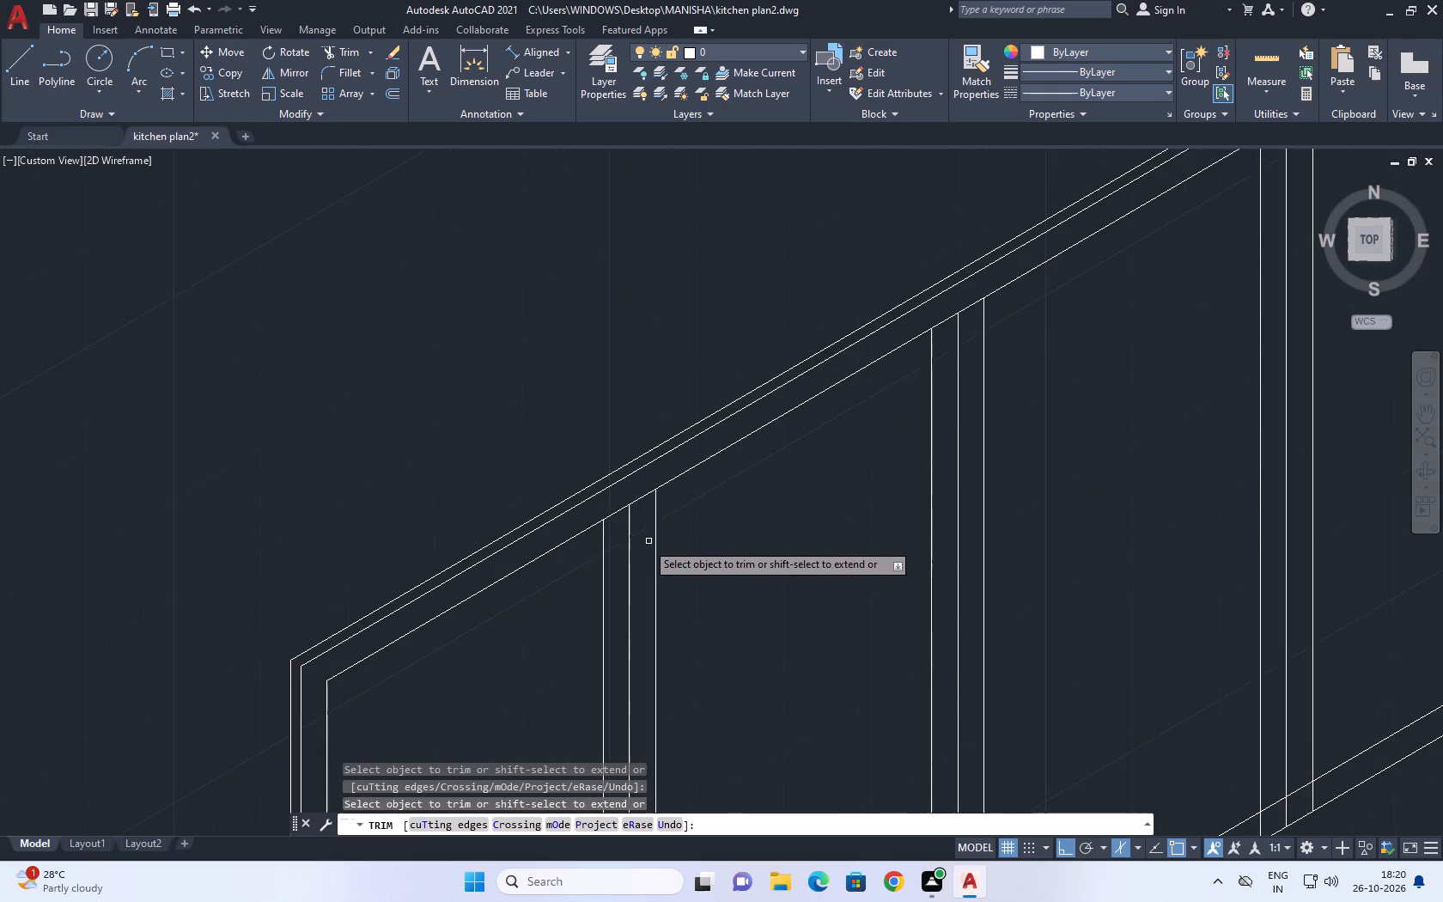
scroll(621, 525, "up", 2)
left_click(589, 489)
left_click(615, 532)
left_click(683, 466)
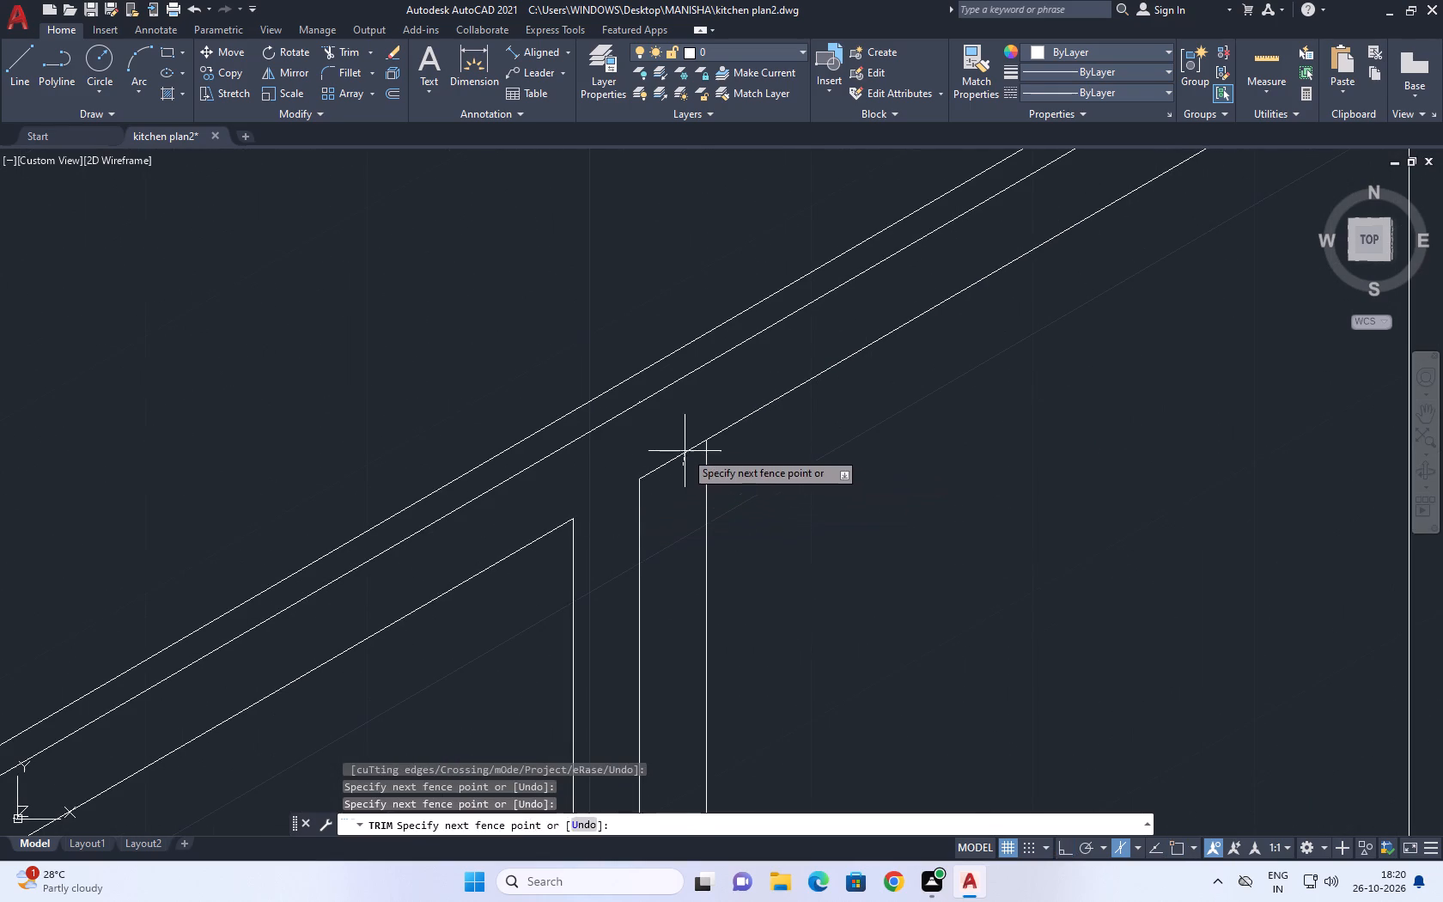
left_click(688, 439)
Trim the sloping top's inner border line between the second divider's two offset lines.
scroll(694, 438, "down", 3)
middle_click_drag(776, 411, 570, 594)
scroll(688, 527, "up", 2)
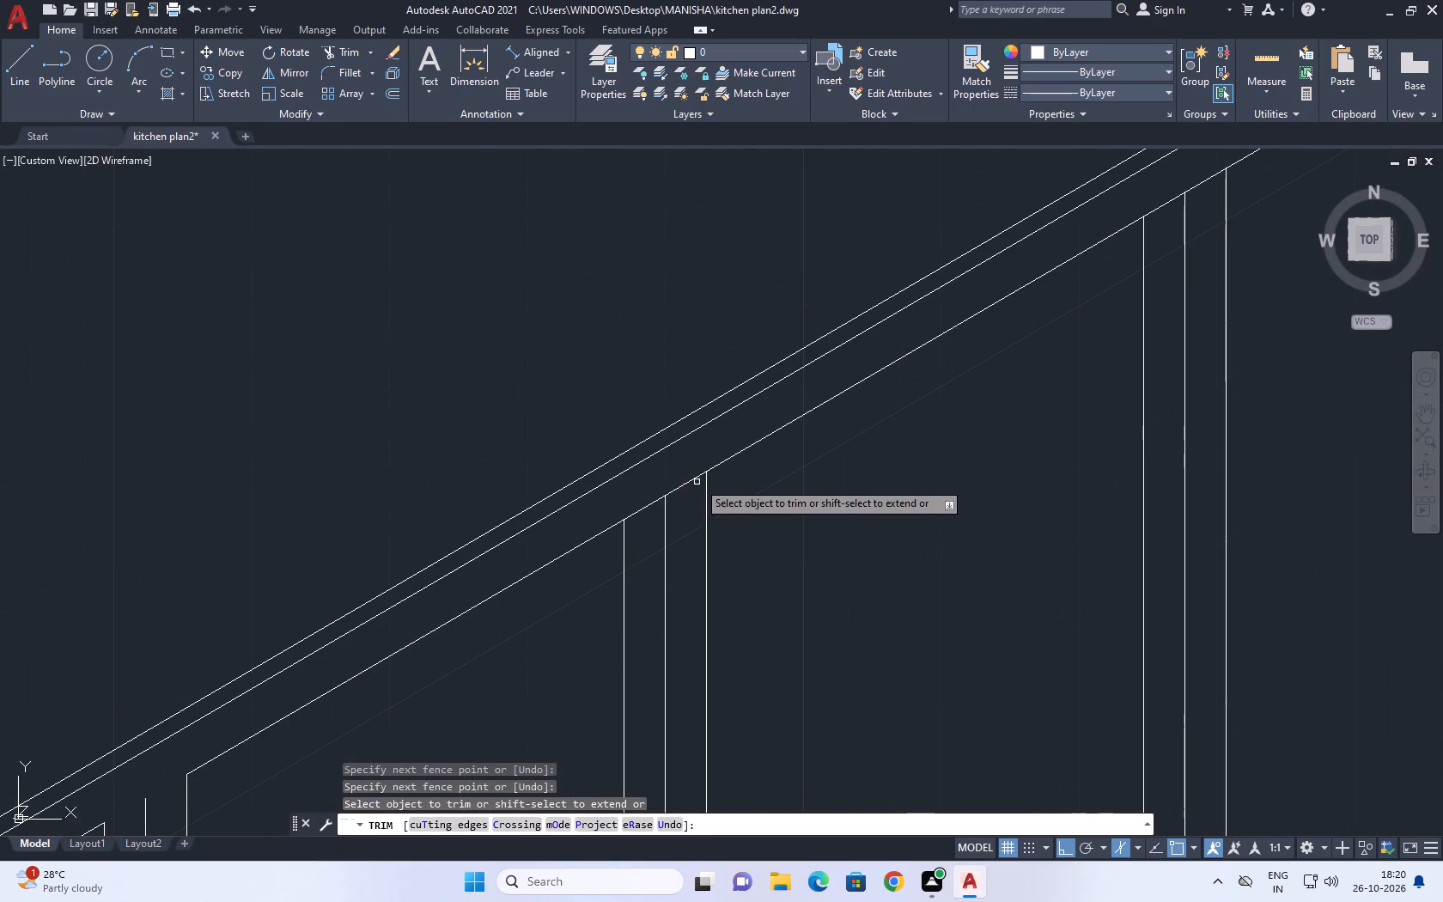
left_click(700, 462)
left_click_drag(692, 492, 691, 500)
left_click(648, 503)
scroll(694, 439, "down", 4)
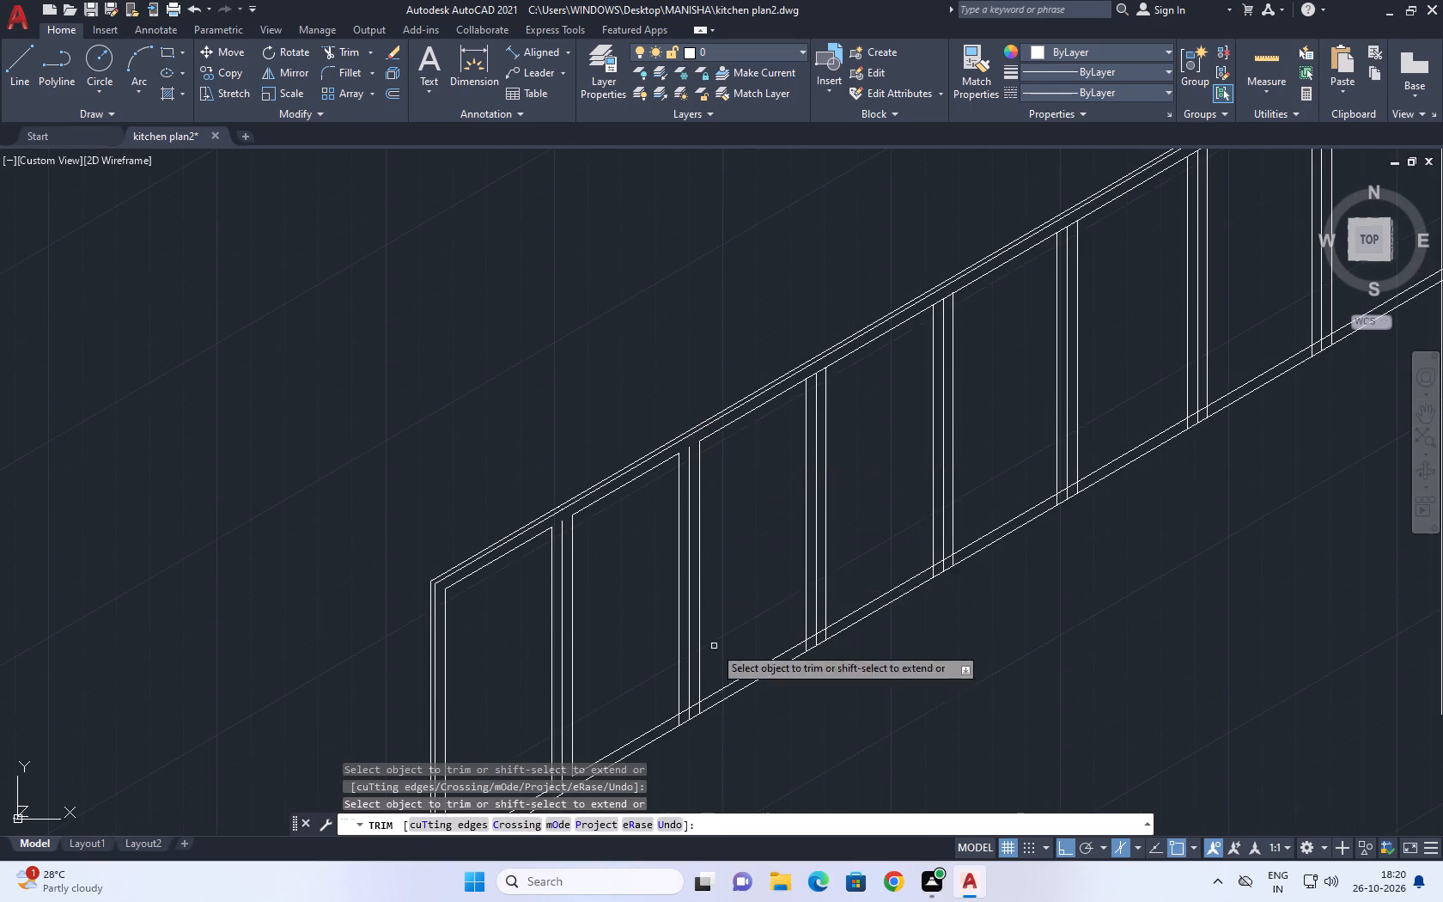
Trim the second divider's offset lines inside the rail and the rail's upper line between those offset lines.
scroll(696, 730, "up", 5)
left_click(518, 699)
left_click(569, 566)
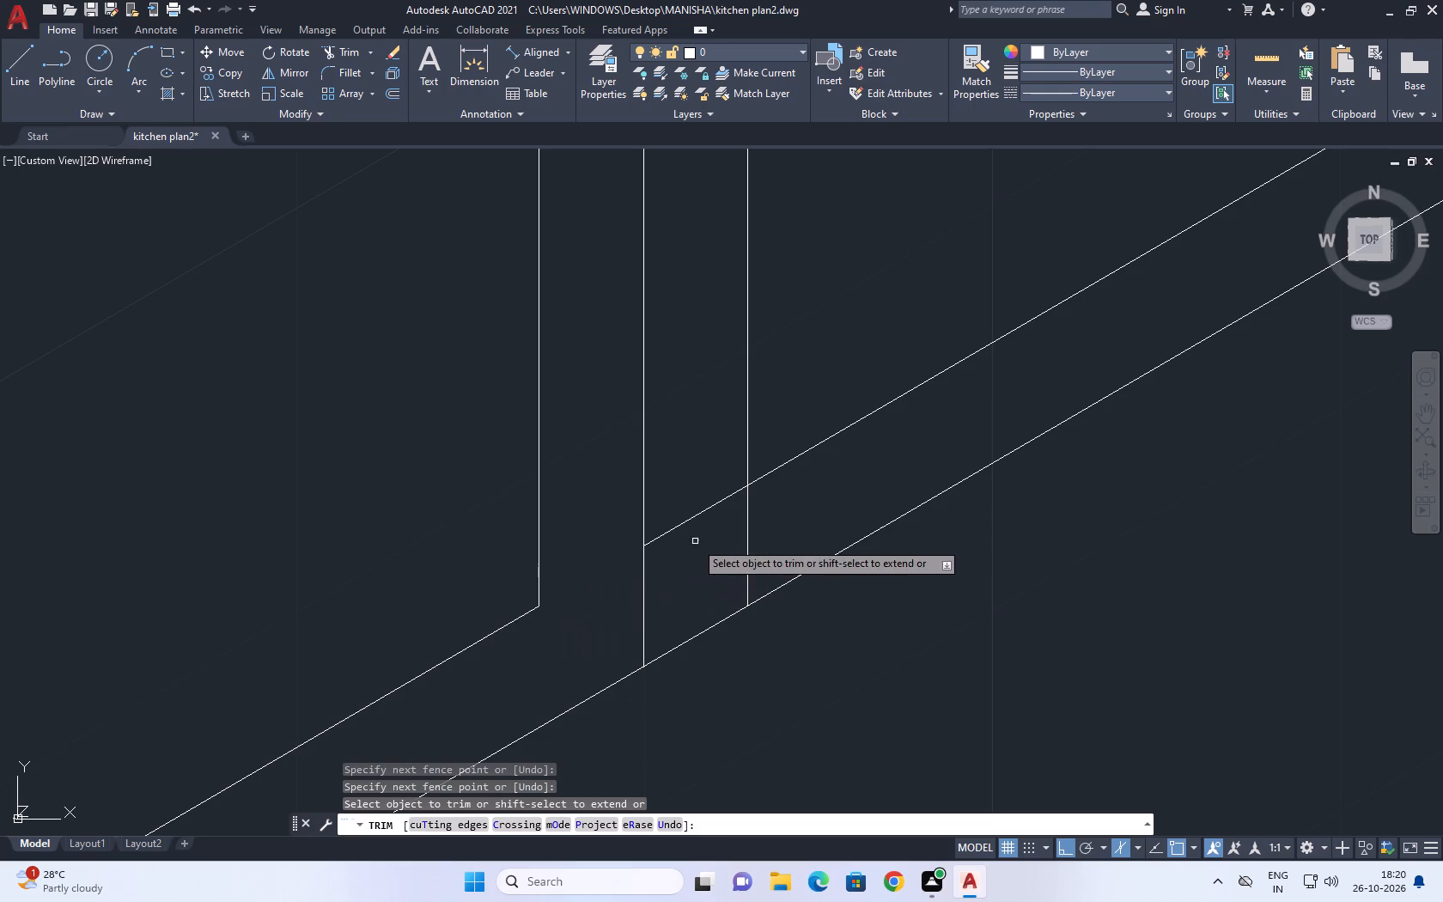
left_click(686, 501)
double_click(746, 521)
Trim the third divider's offset lines inside the rail and the rail's upper line between them.
scroll(705, 564, "down", 4)
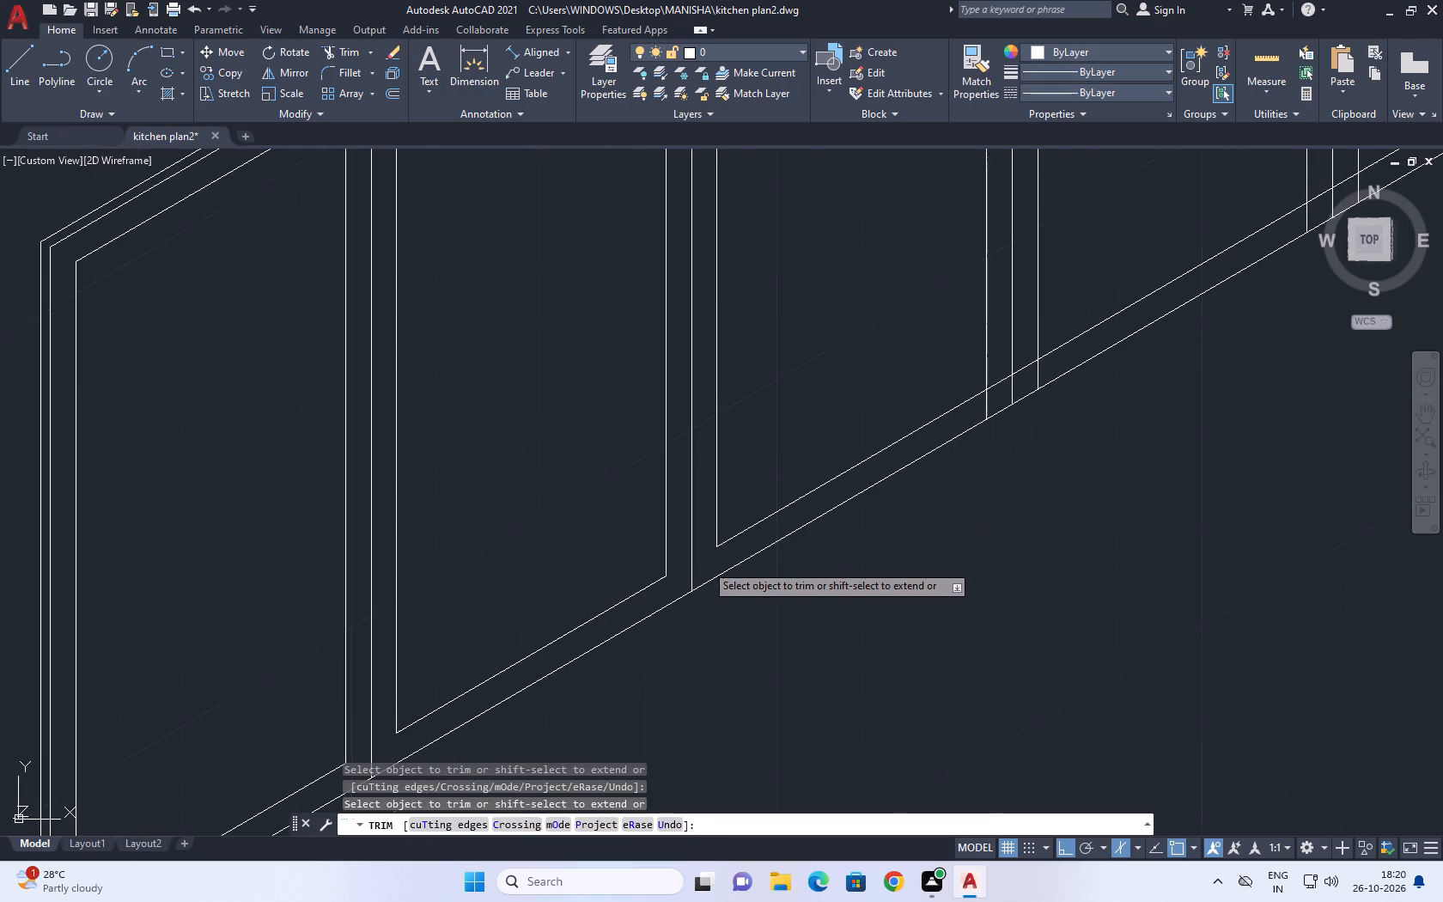
middle_click_drag(823, 477, 645, 574)
scroll(800, 509, "up", 2)
left_click(874, 409)
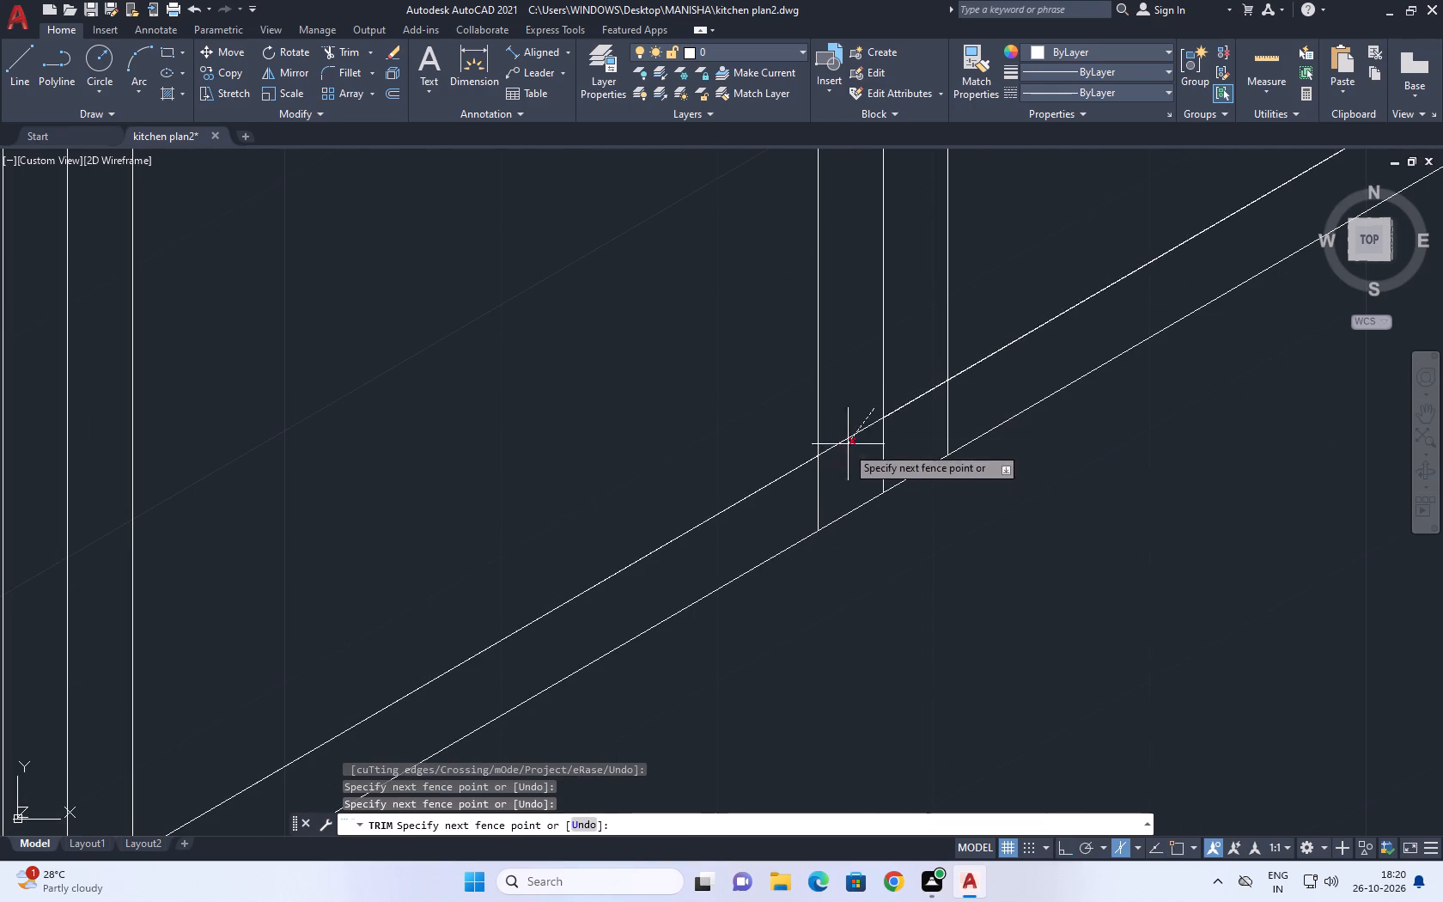
left_click(813, 500)
left_click(906, 390)
left_click(951, 404)
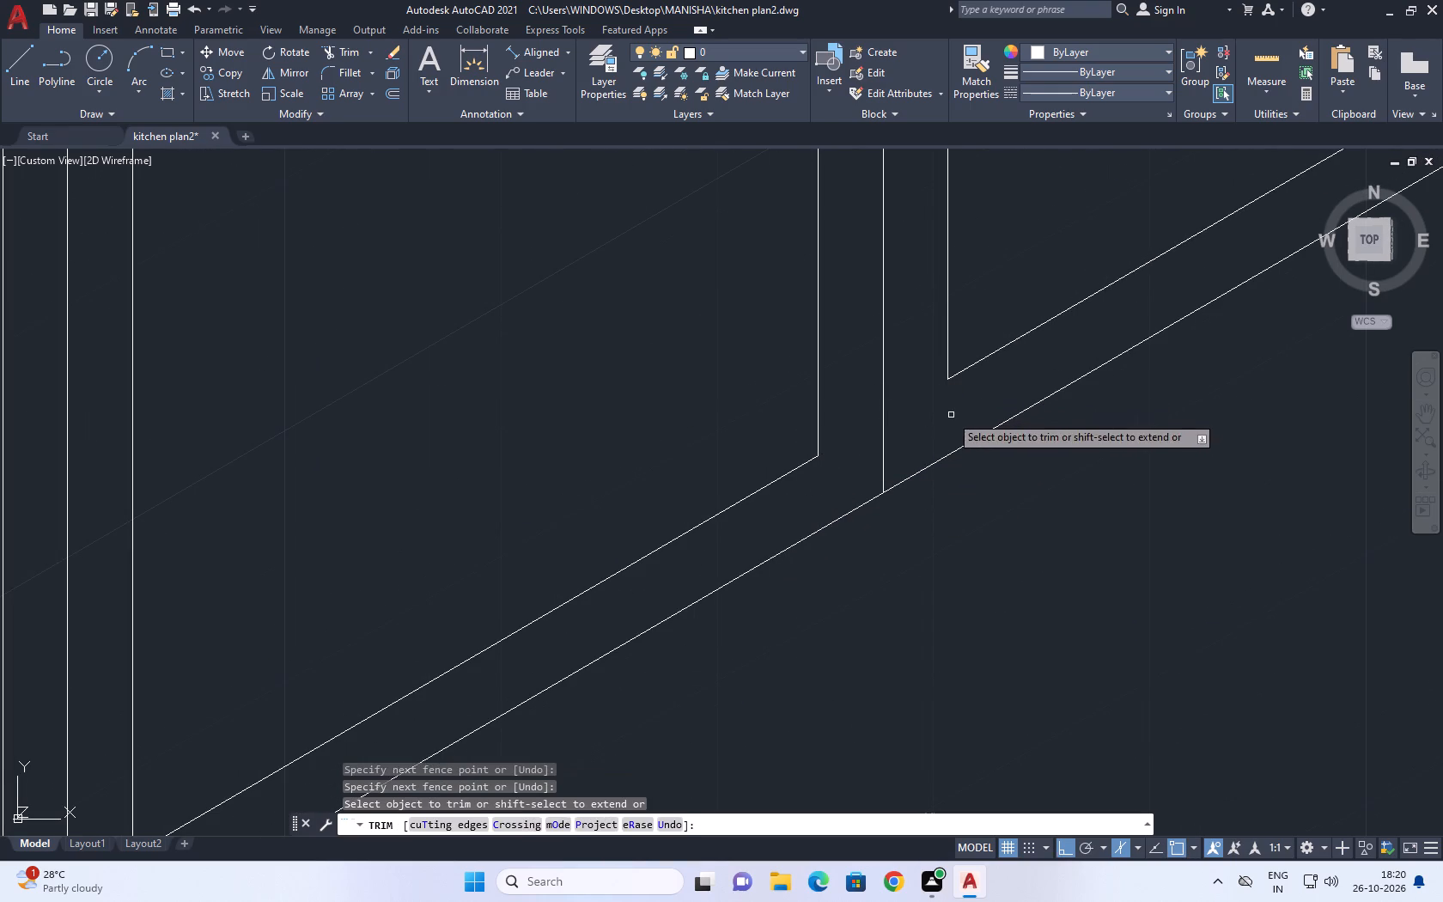
Trim the sloping top's inner border line between the third divider's two offset lines.
scroll(941, 427, "down", 3)
middle_click_drag(938, 405, 680, 781)
scroll(655, 418, "up", 2)
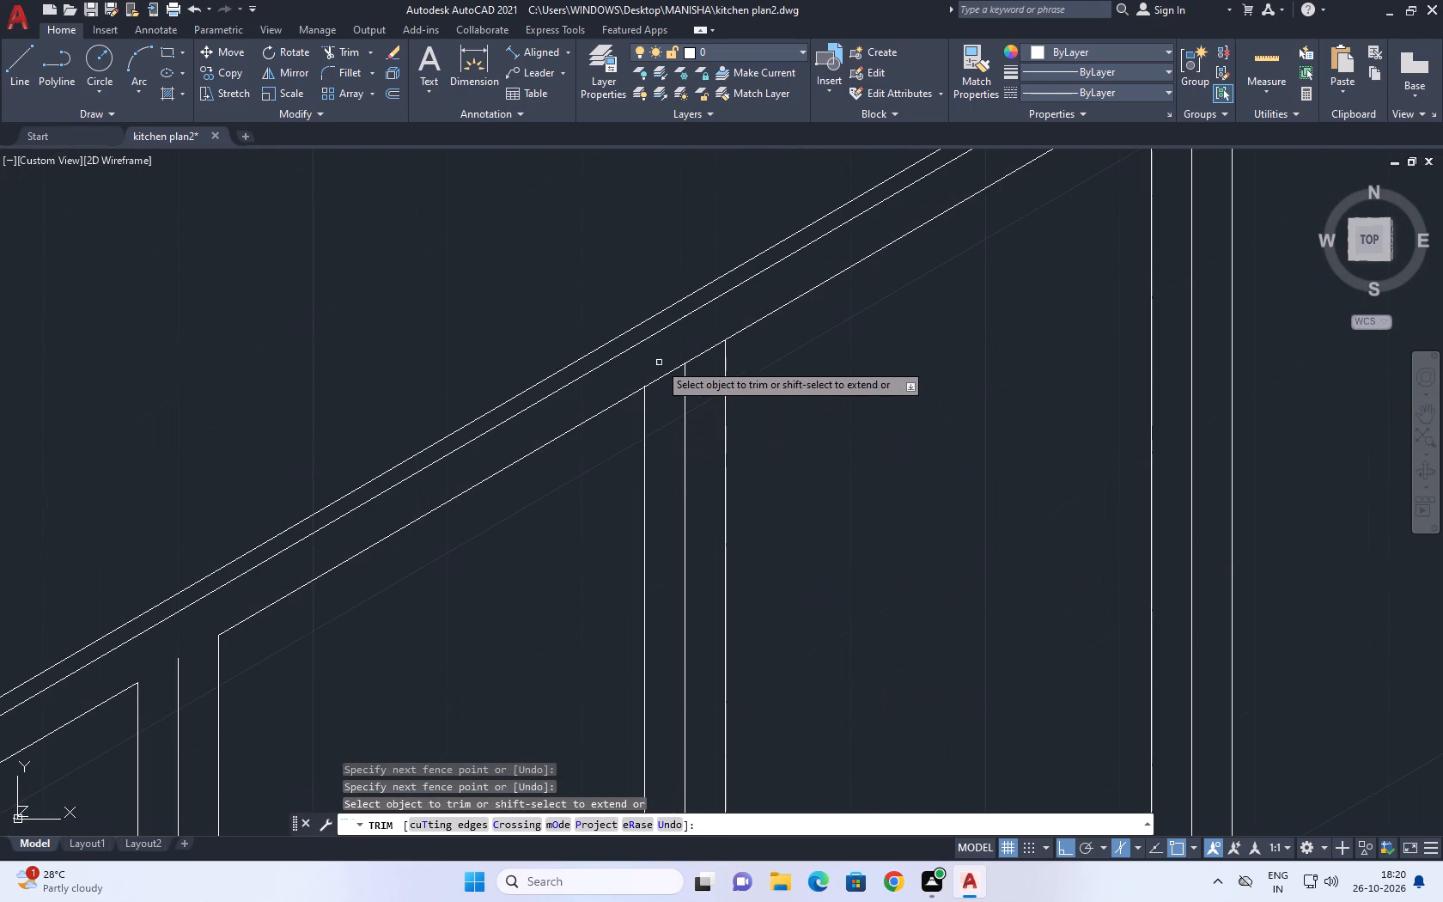
left_click(661, 362)
left_click(671, 414)
left_click(710, 345)
left_click(706, 369)
scroll(732, 425, "down", 1)
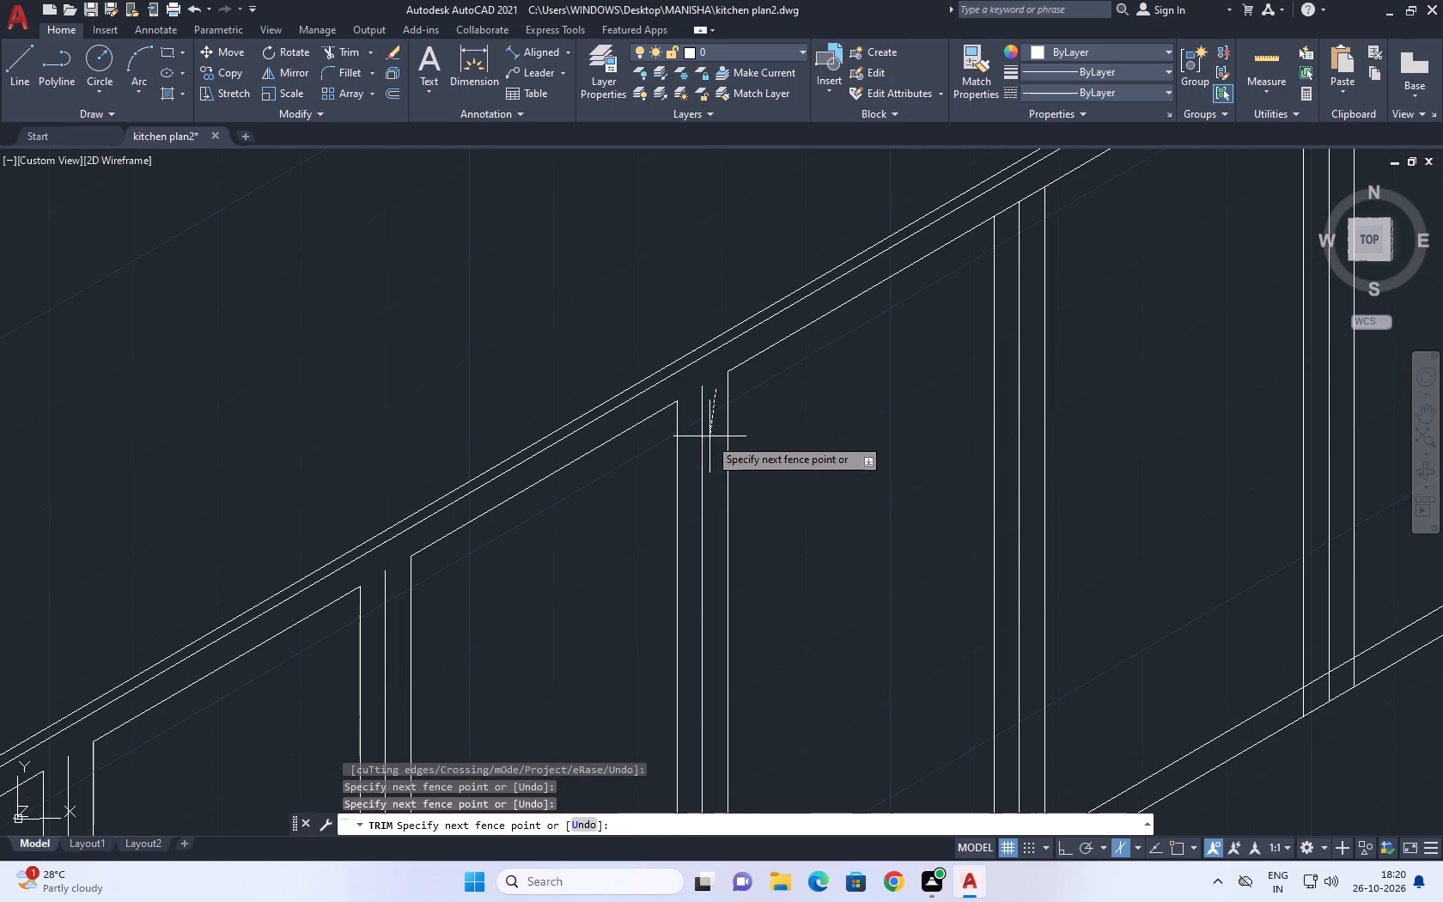
left_click(714, 448)
Trim the fourth divider's offset lines inside the rail and the rail's upper line between them.
scroll(826, 466, "down", 3)
scroll(916, 536, "up", 3)
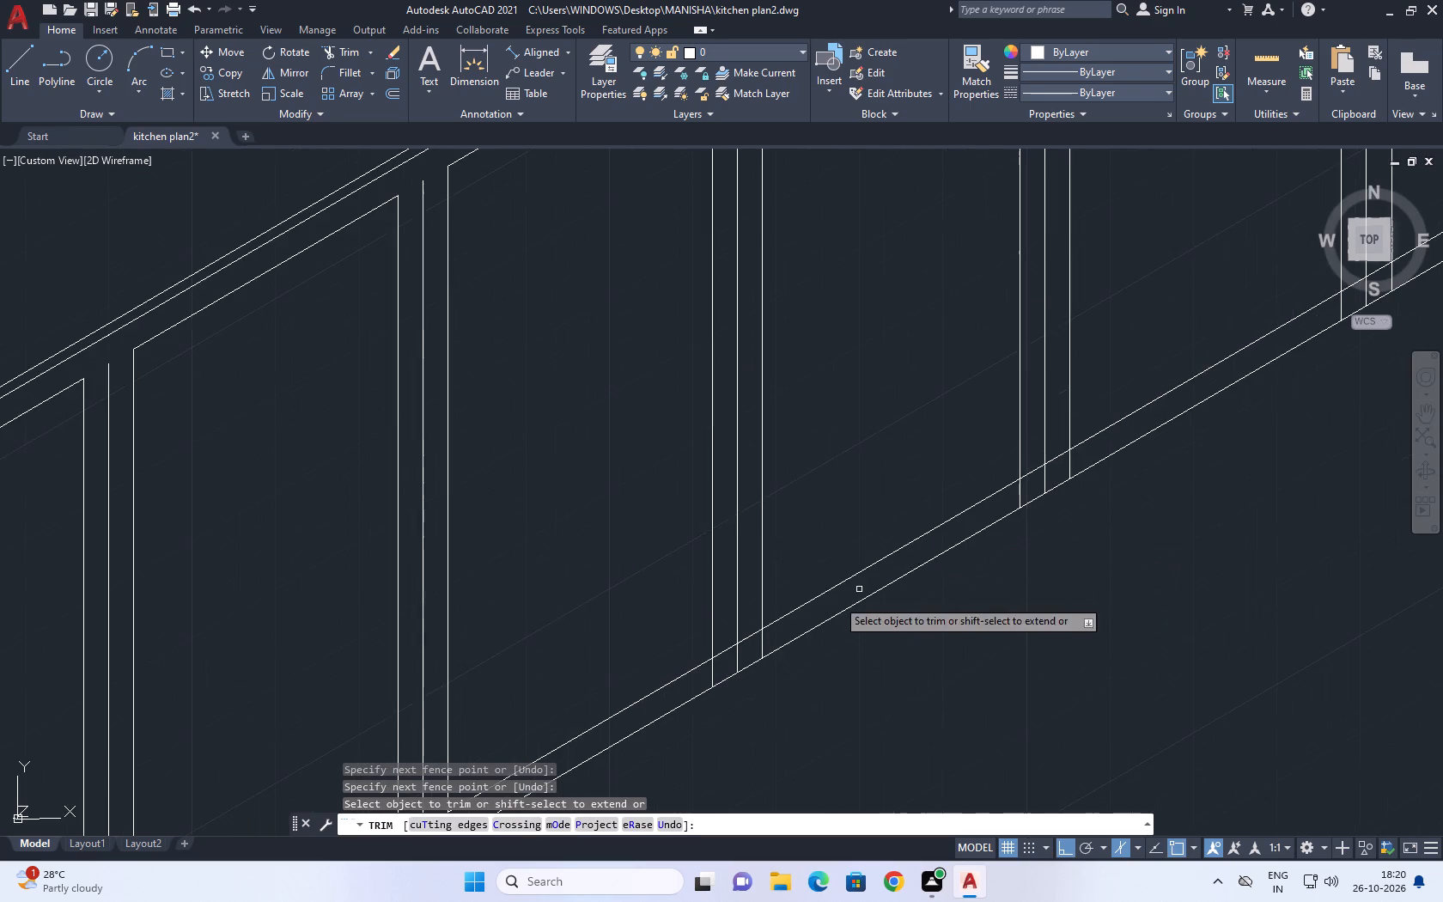
scroll(728, 663, "up", 3)
left_click_drag(624, 721, 638, 723)
left_click(729, 571)
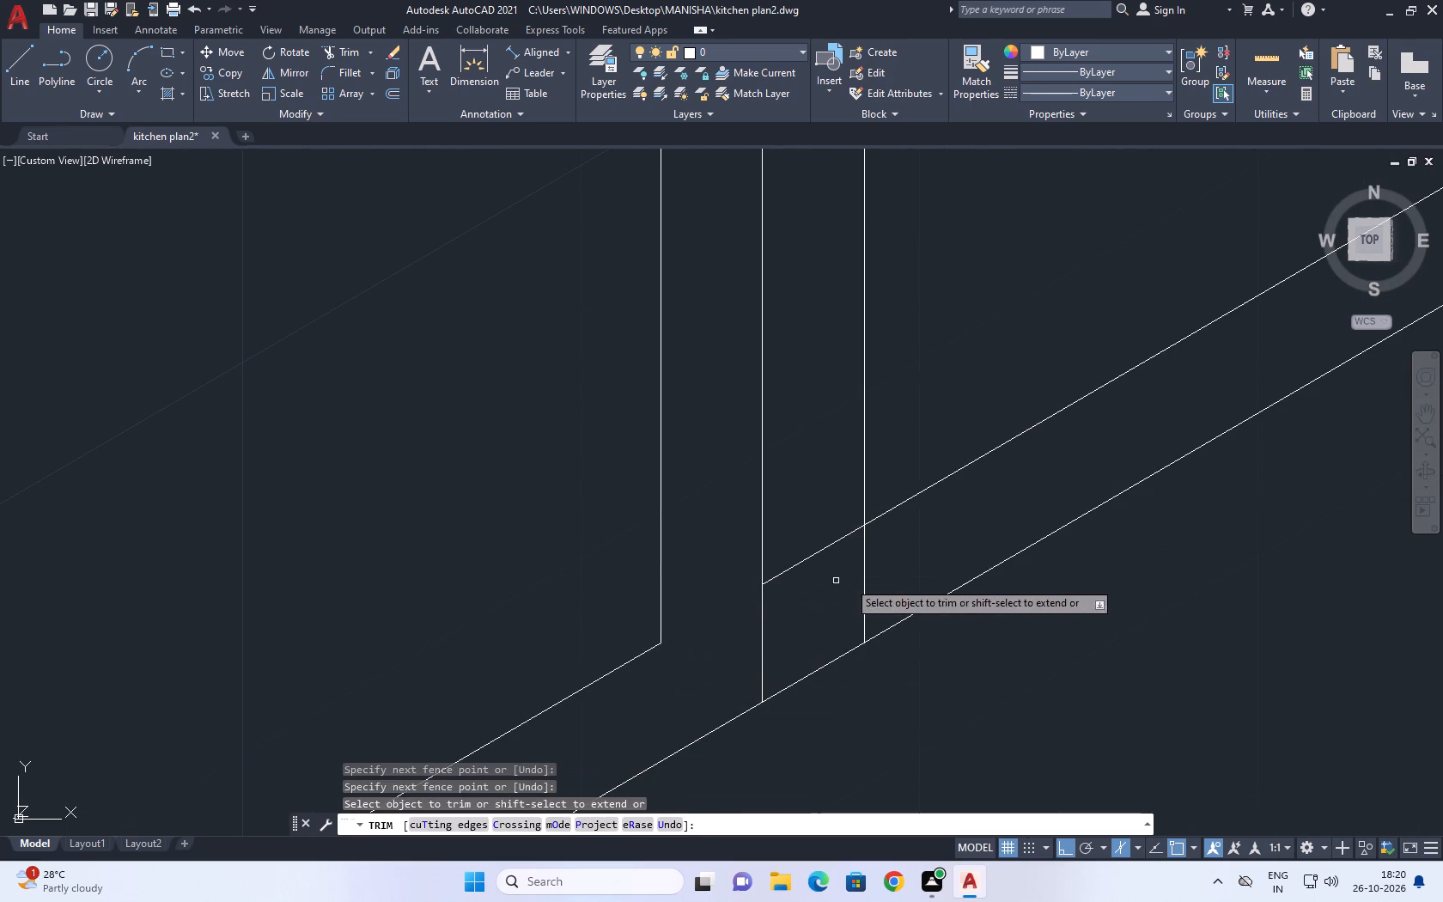
left_click(872, 556)
left_click(802, 530)
Trim the sloping top's inner border line between the fourth divider's two offset lines.
scroll(875, 568, "down", 5)
middle_click_drag(887, 414, 726, 780)
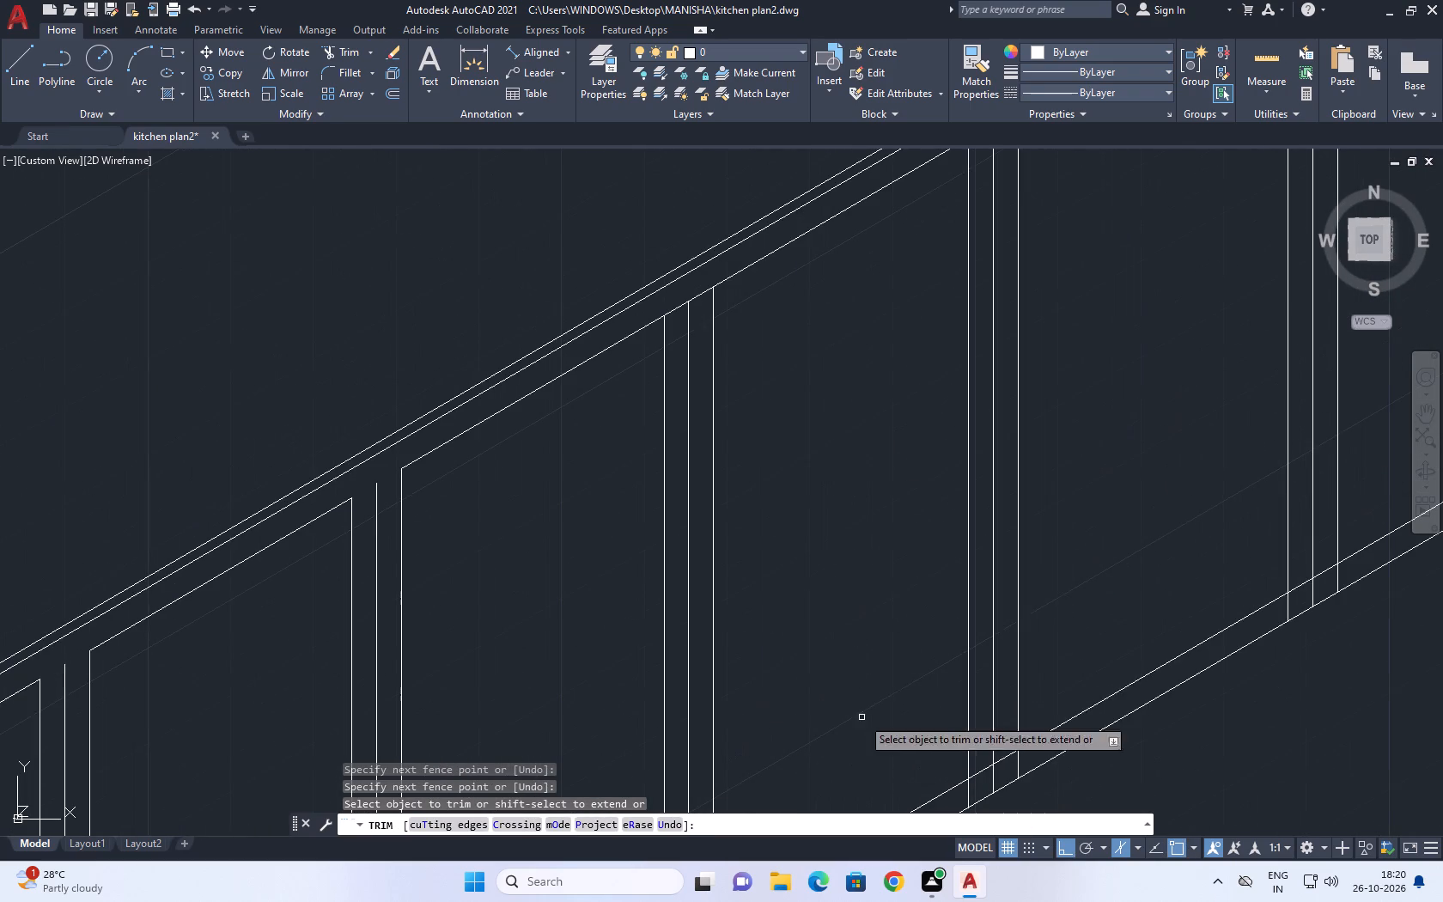
left_click(680, 306)
left_click(702, 293)
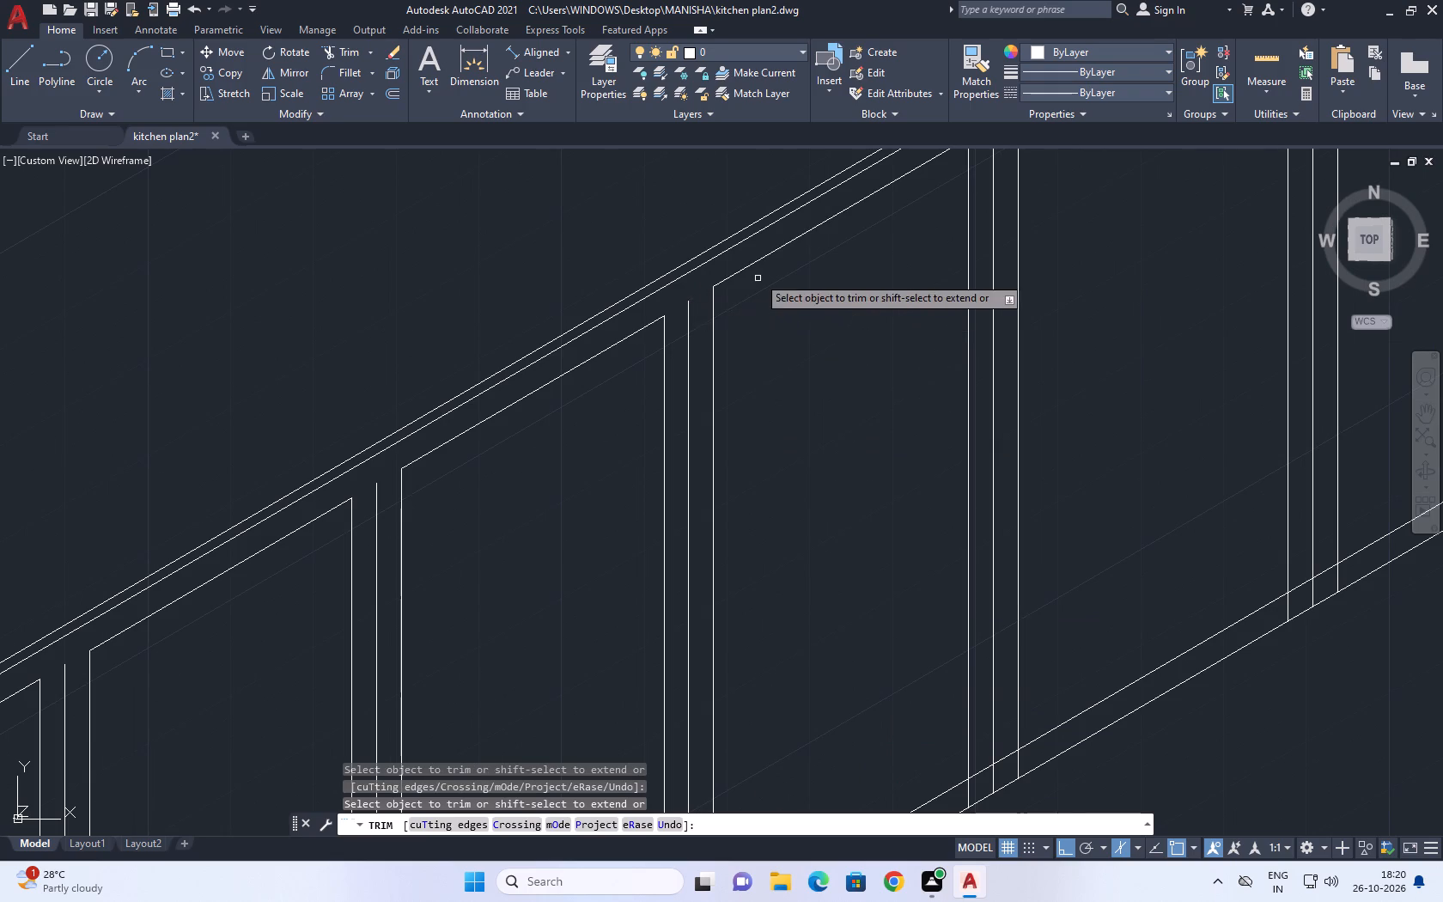
Trim the fifth divider's offset lines inside the rail and the rail's upper line between them.
scroll(758, 274, "down", 3)
scroll(805, 399, "up", 5)
left_click(806, 418)
left_click(858, 305)
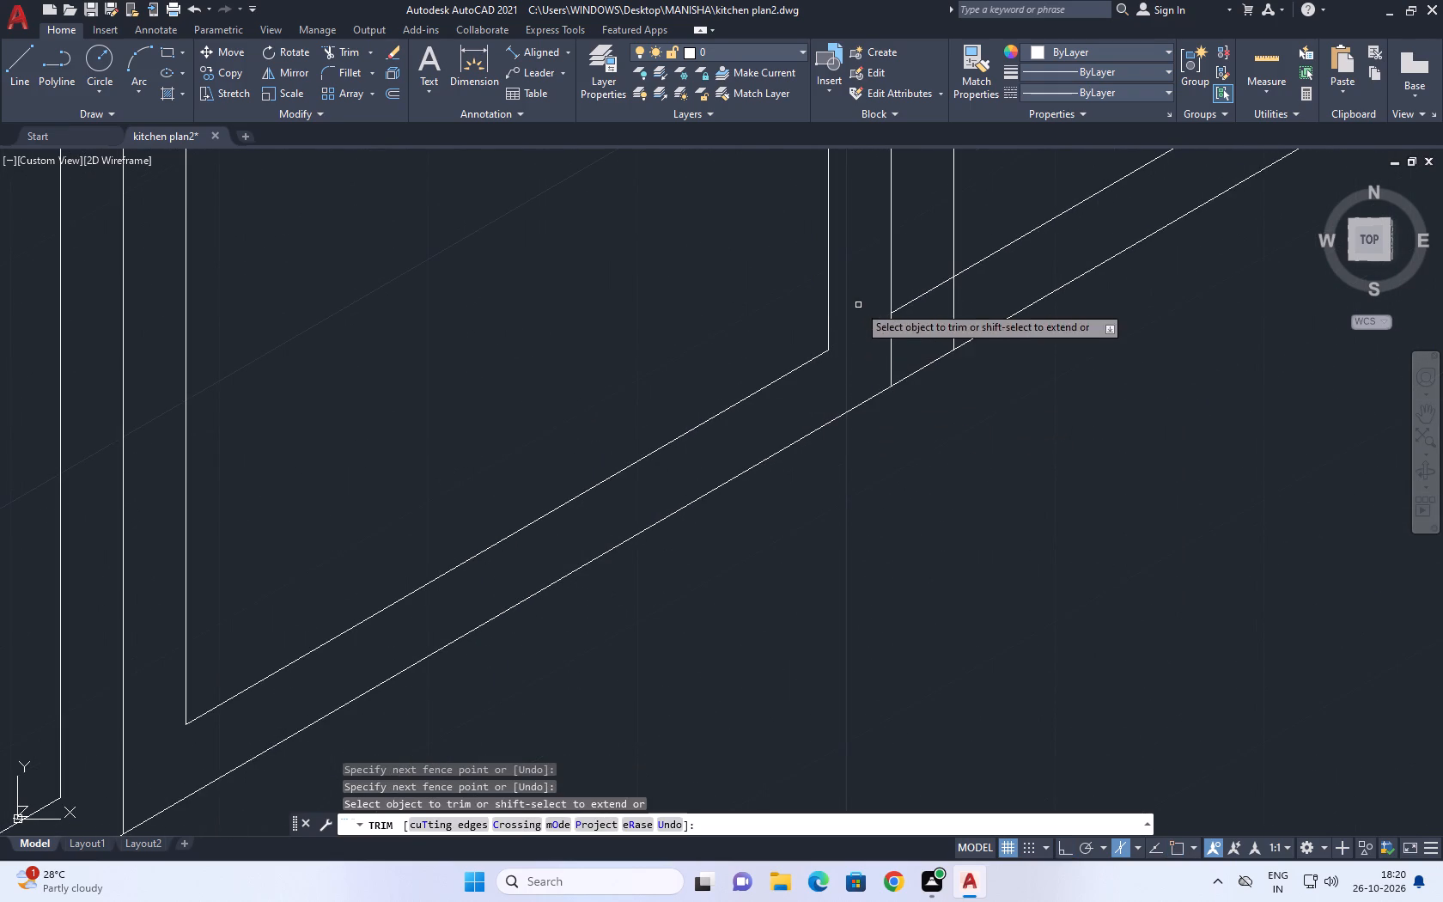
left_click(910, 277)
left_click(962, 302)
Trim the sixth divider's offset lines inside the rail and the rail's upper line between them.
scroll(813, 367, "down", 4)
middle_click_drag(837, 362, 615, 569)
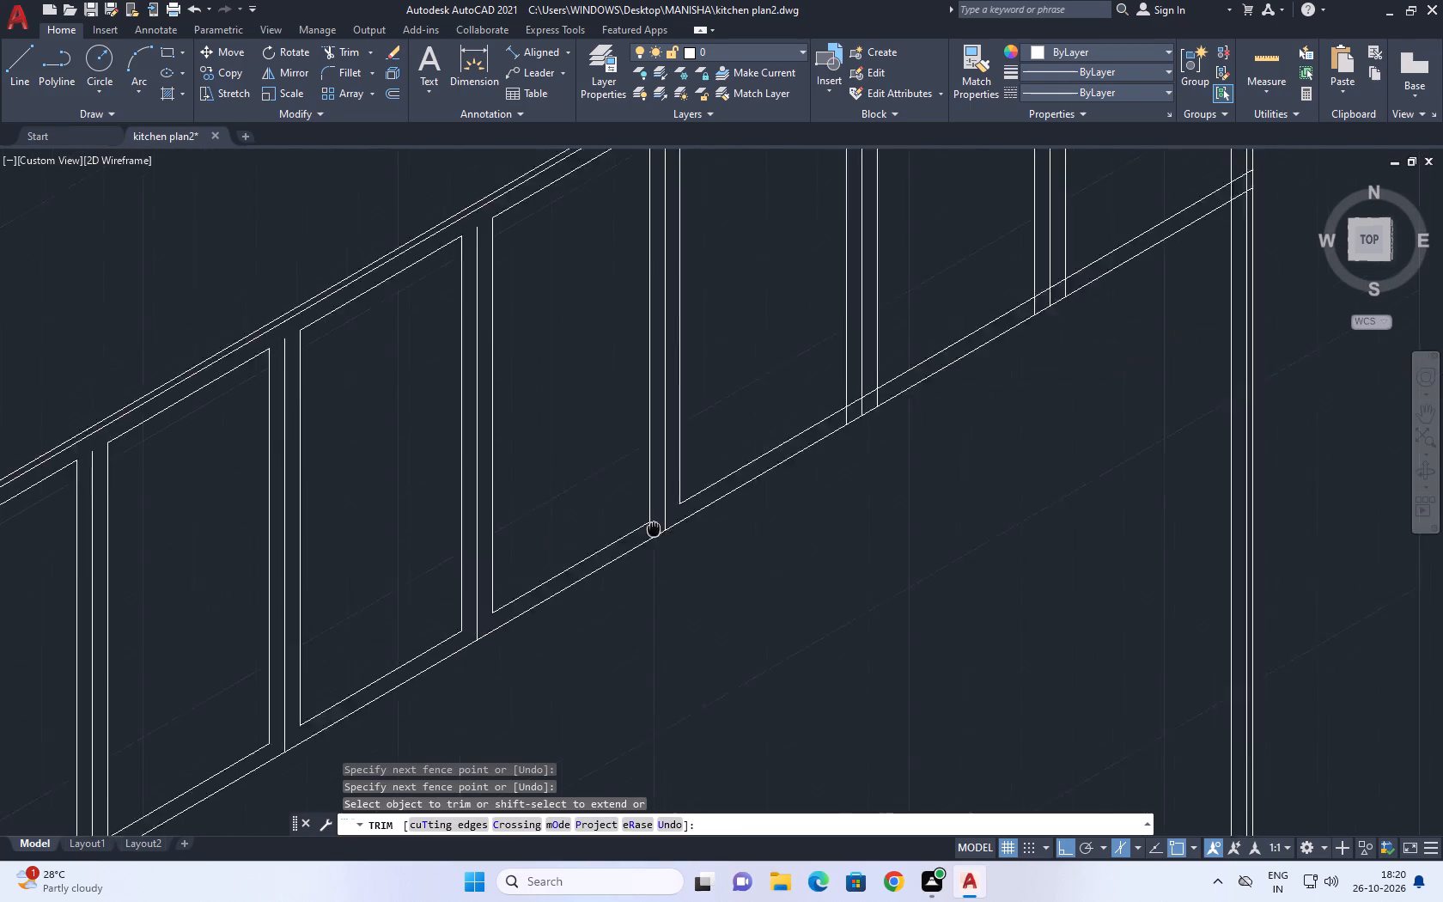
middle_click_drag(615, 569, 575, 600)
scroll(795, 458, "up", 3)
middle_click_drag(605, 655, 666, 491)
scroll(653, 527, "up", 2)
left_click_drag(691, 479, 700, 475)
left_click(749, 296)
left_click_drag(750, 340, 746, 348)
left_click(642, 449)
middle_click_drag(755, 375, 543, 632)
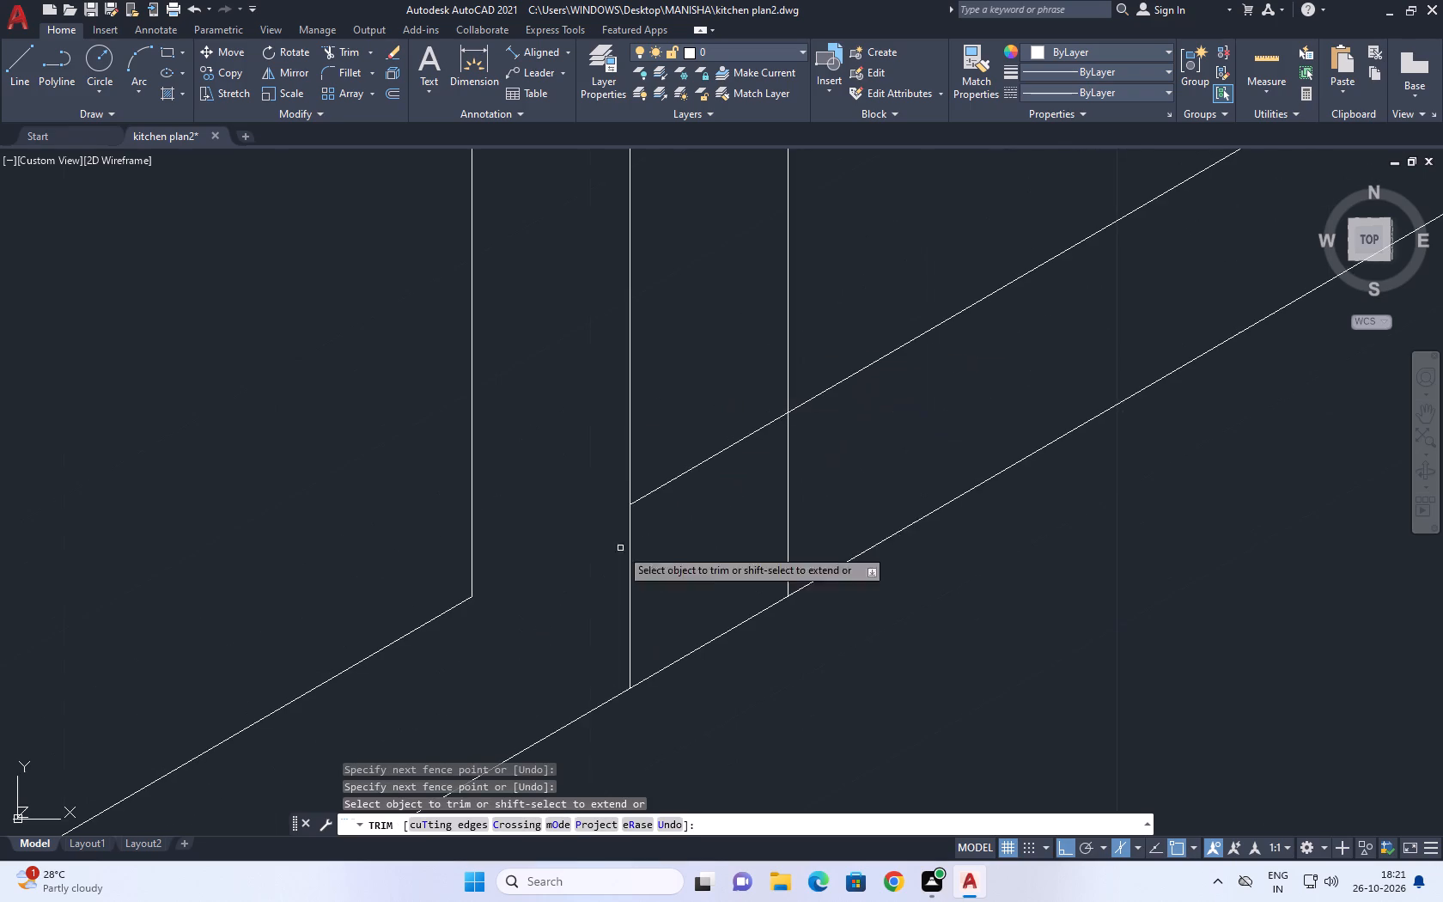
left_click(685, 432)
left_click(817, 477)
Trim the sloping top's inner border line between the sixth divider's two offset lines.
scroll(809, 483, "down", 6)
middle_click_drag(799, 365, 611, 823)
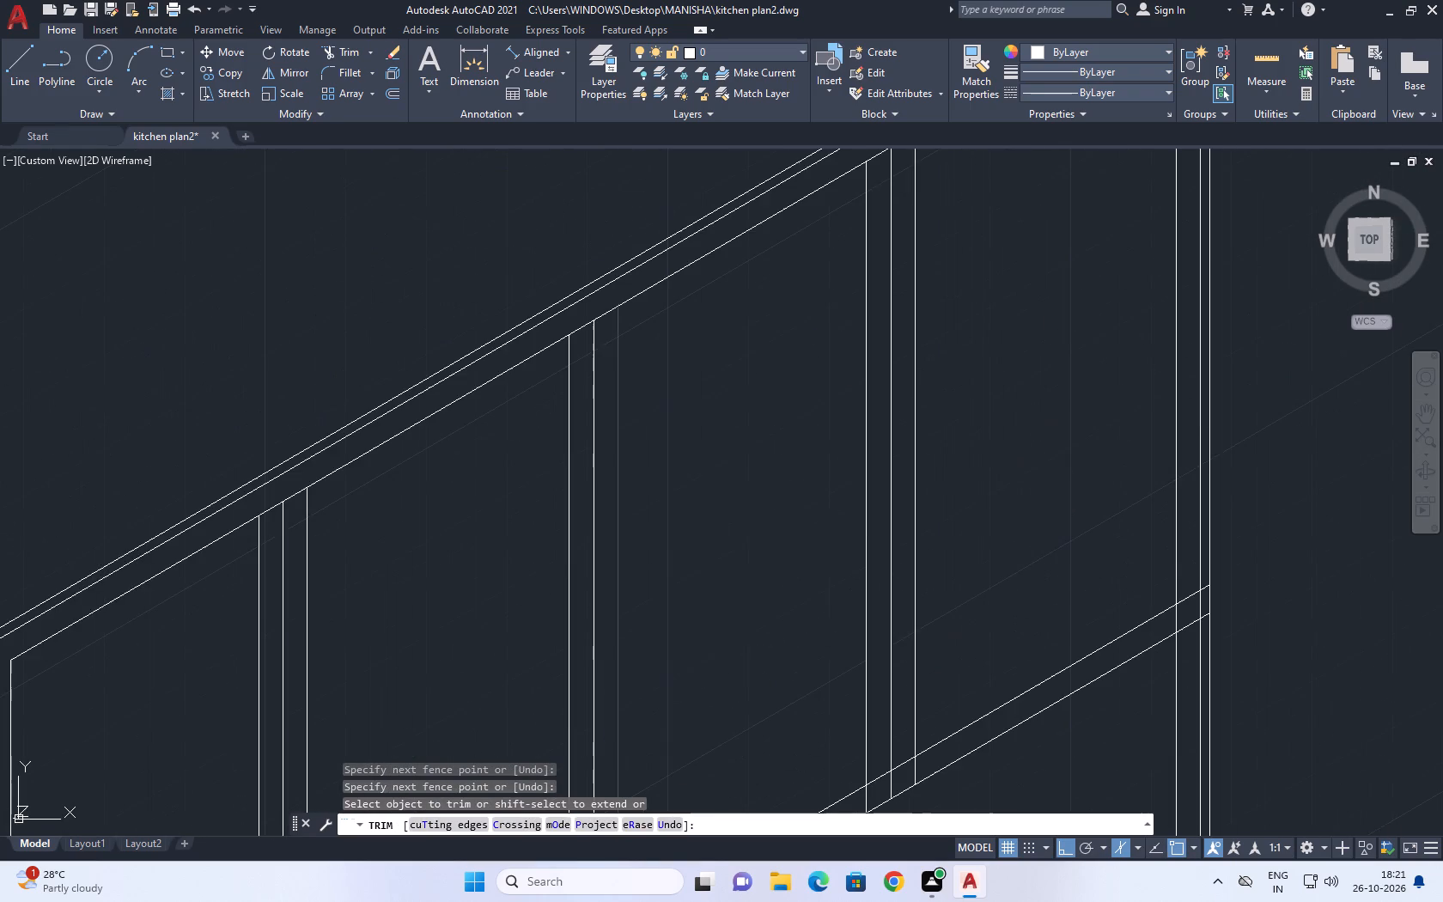
scroll(589, 340, "up", 1)
left_click(581, 308)
left_click(575, 326)
left_click(606, 293)
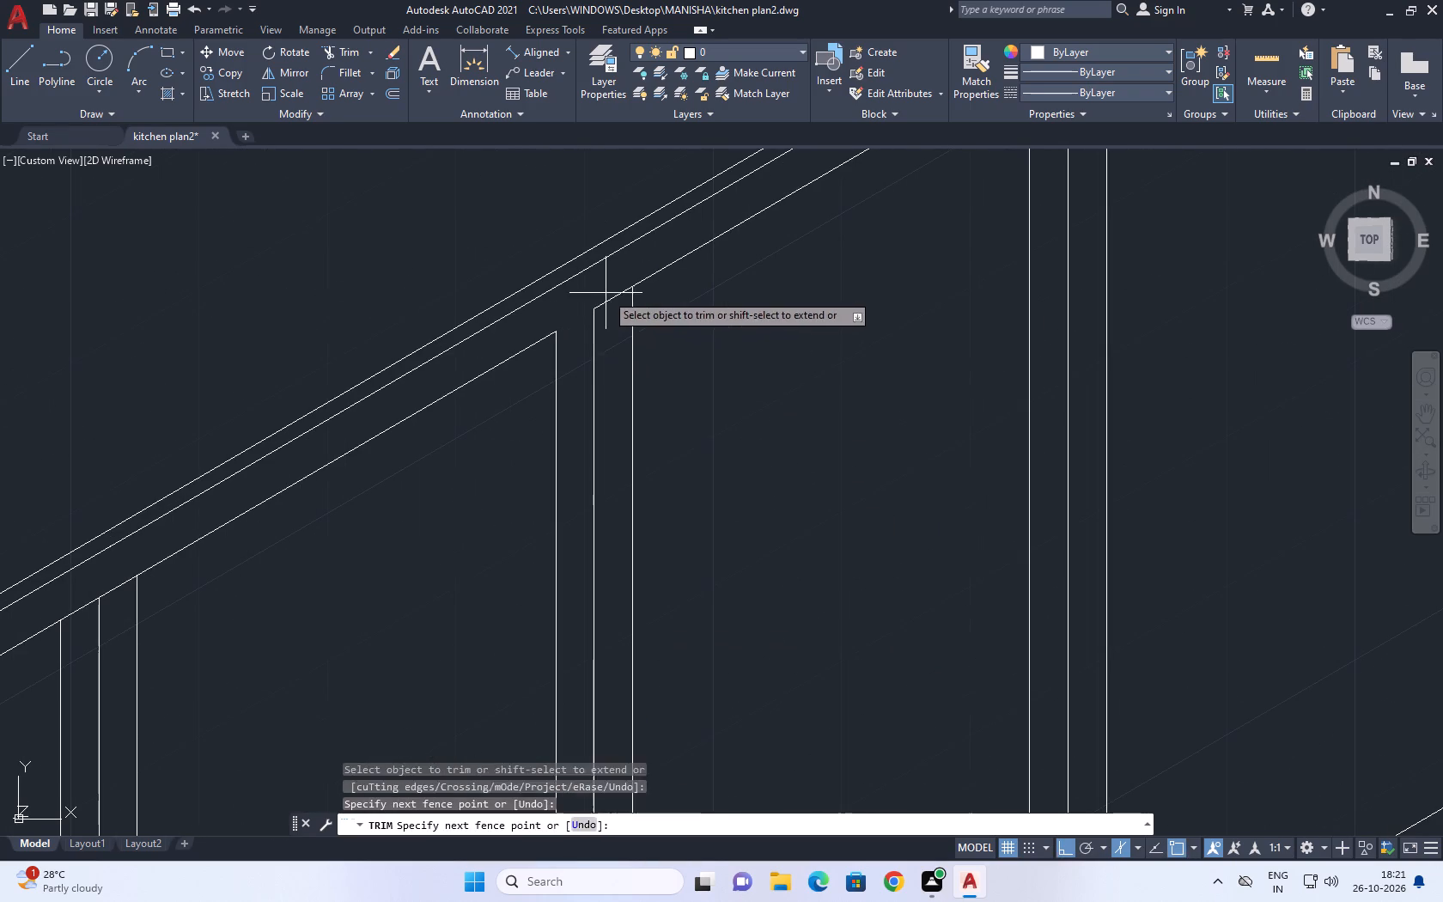
left_click(606, 303)
Trim the sloping top's inner border line between the seventh divider's two offset lines.
scroll(628, 352, "down", 4)
scroll(732, 294, "up", 3)
left_click(739, 236)
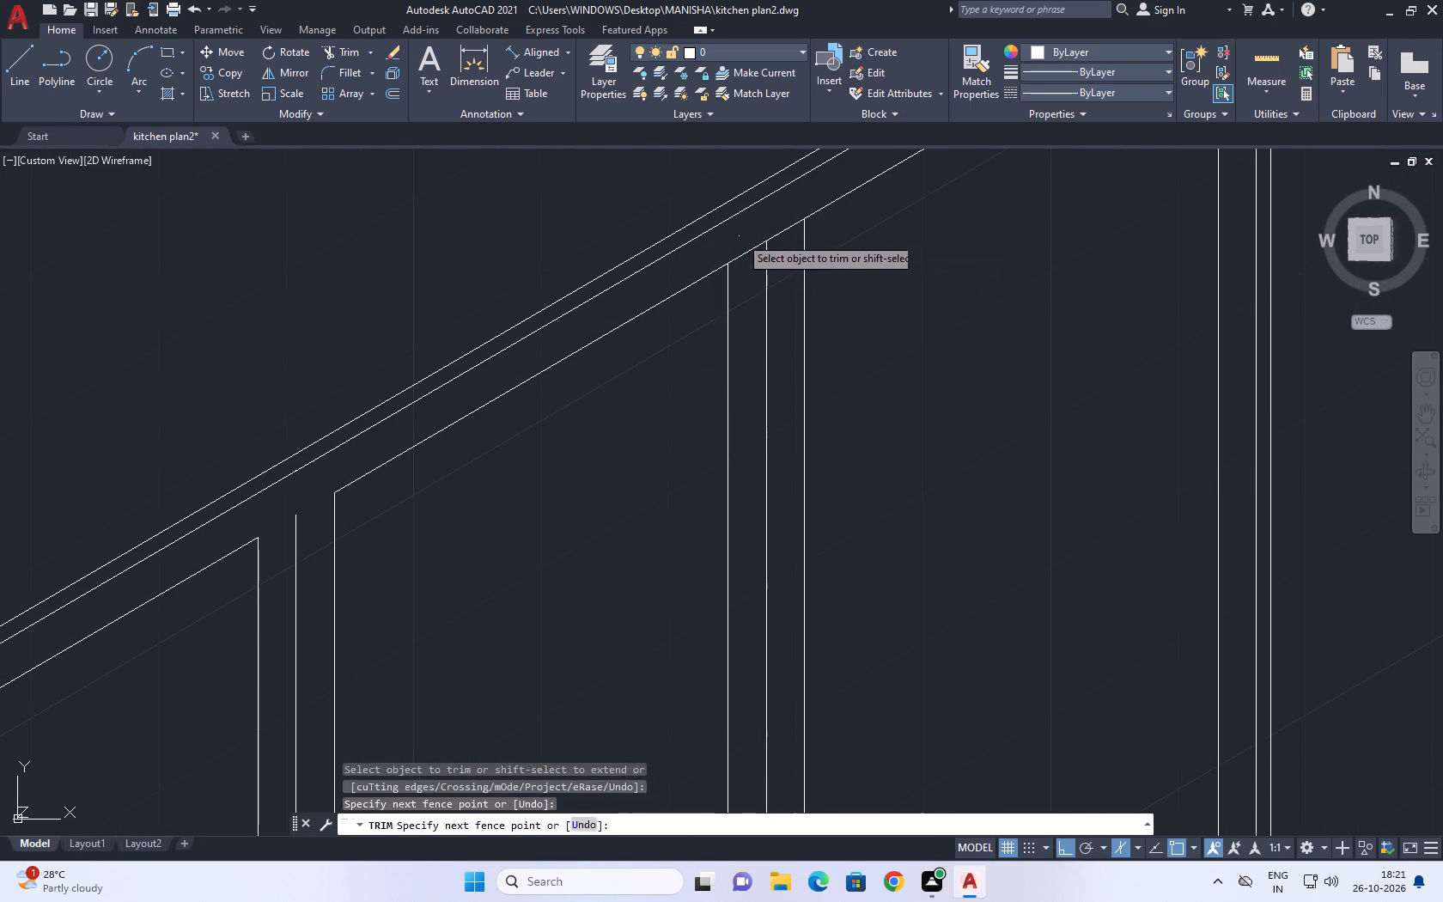
left_click(748, 273)
left_click(782, 225)
left_click(783, 239)
Trim the seventh divider's offset lines inside the rail and the rail's upper line between them.
scroll(794, 272, "down", 4)
scroll(782, 560, "up", 2)
scroll(794, 442, "up", 2)
left_click(790, 449)
left_click(738, 533)
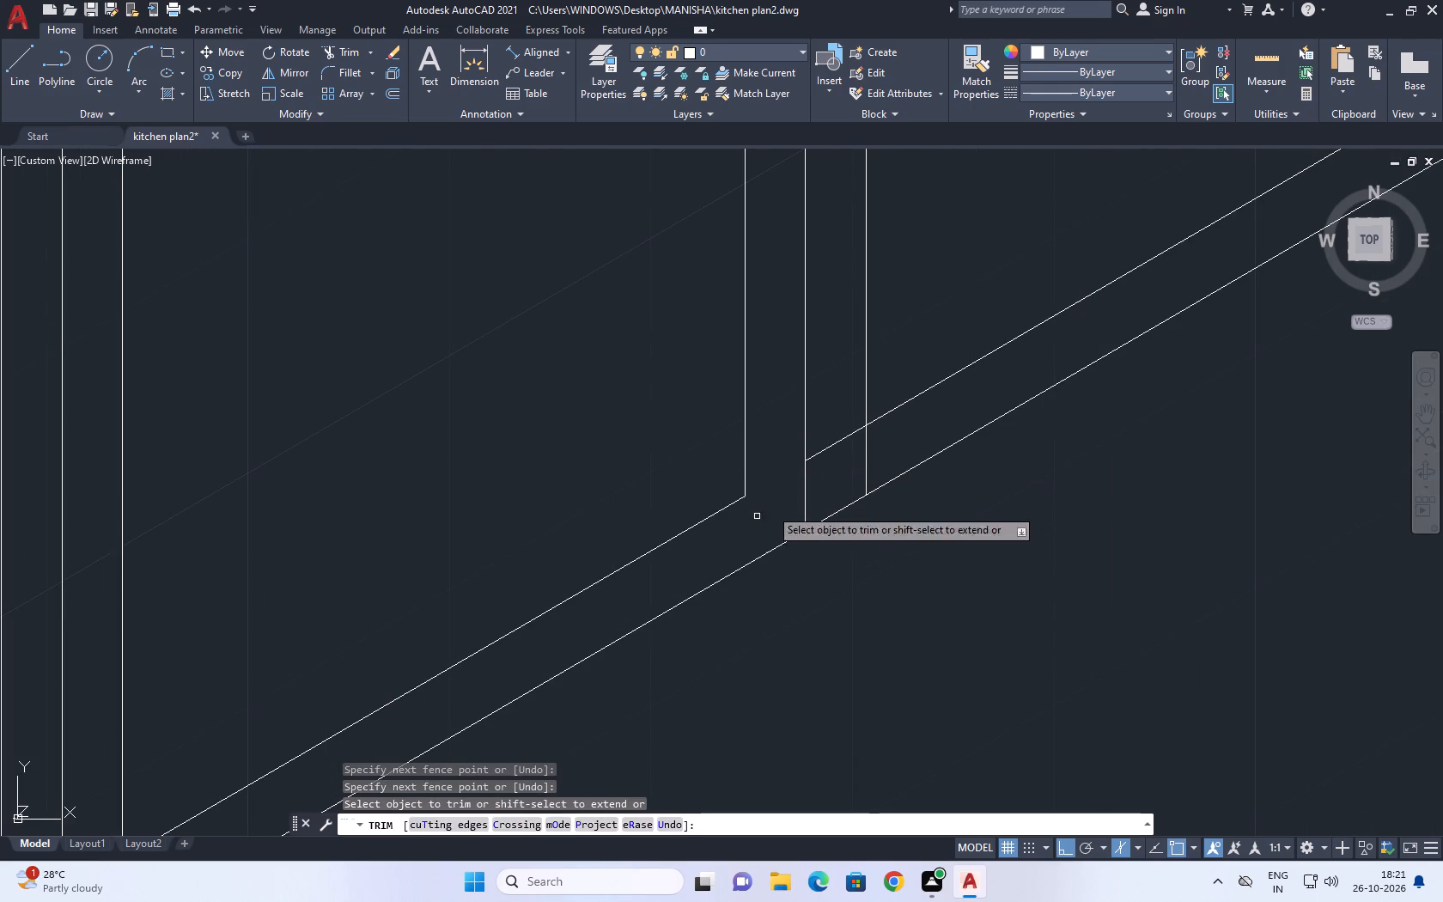
left_click(830, 416)
left_click(876, 448)
Trim the far upright's inner border inside the rail and the rail line ends crossing the upright, leaving a clean panel corner.
scroll(830, 454, "down", 5)
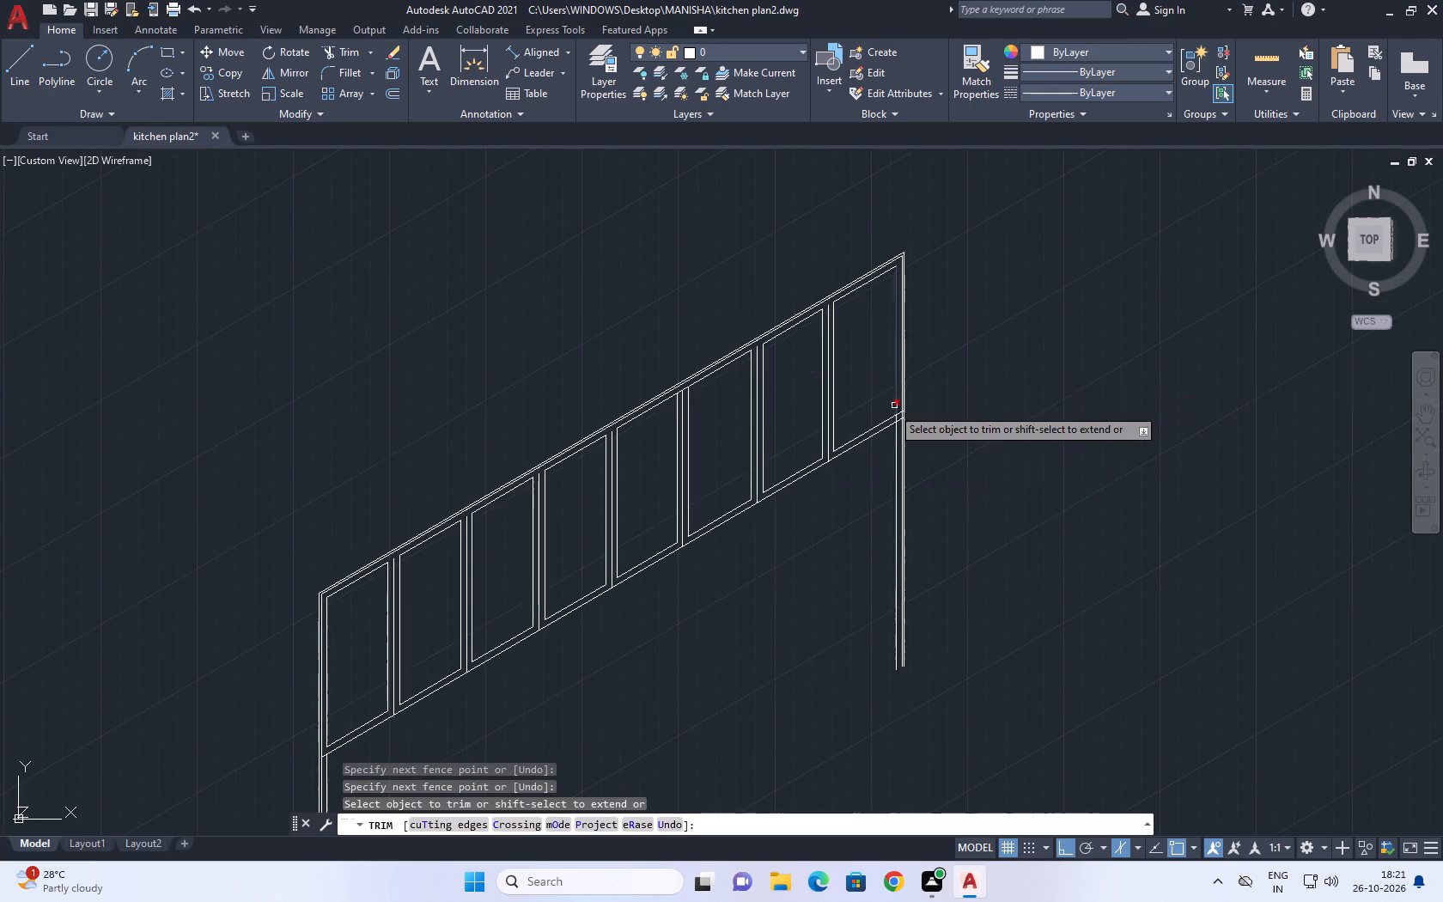
scroll(875, 428, "up", 4)
middle_click_drag(969, 387, 647, 564)
scroll(649, 571, "down", 1)
scroll(650, 570, "up", 1)
left_click(643, 558)
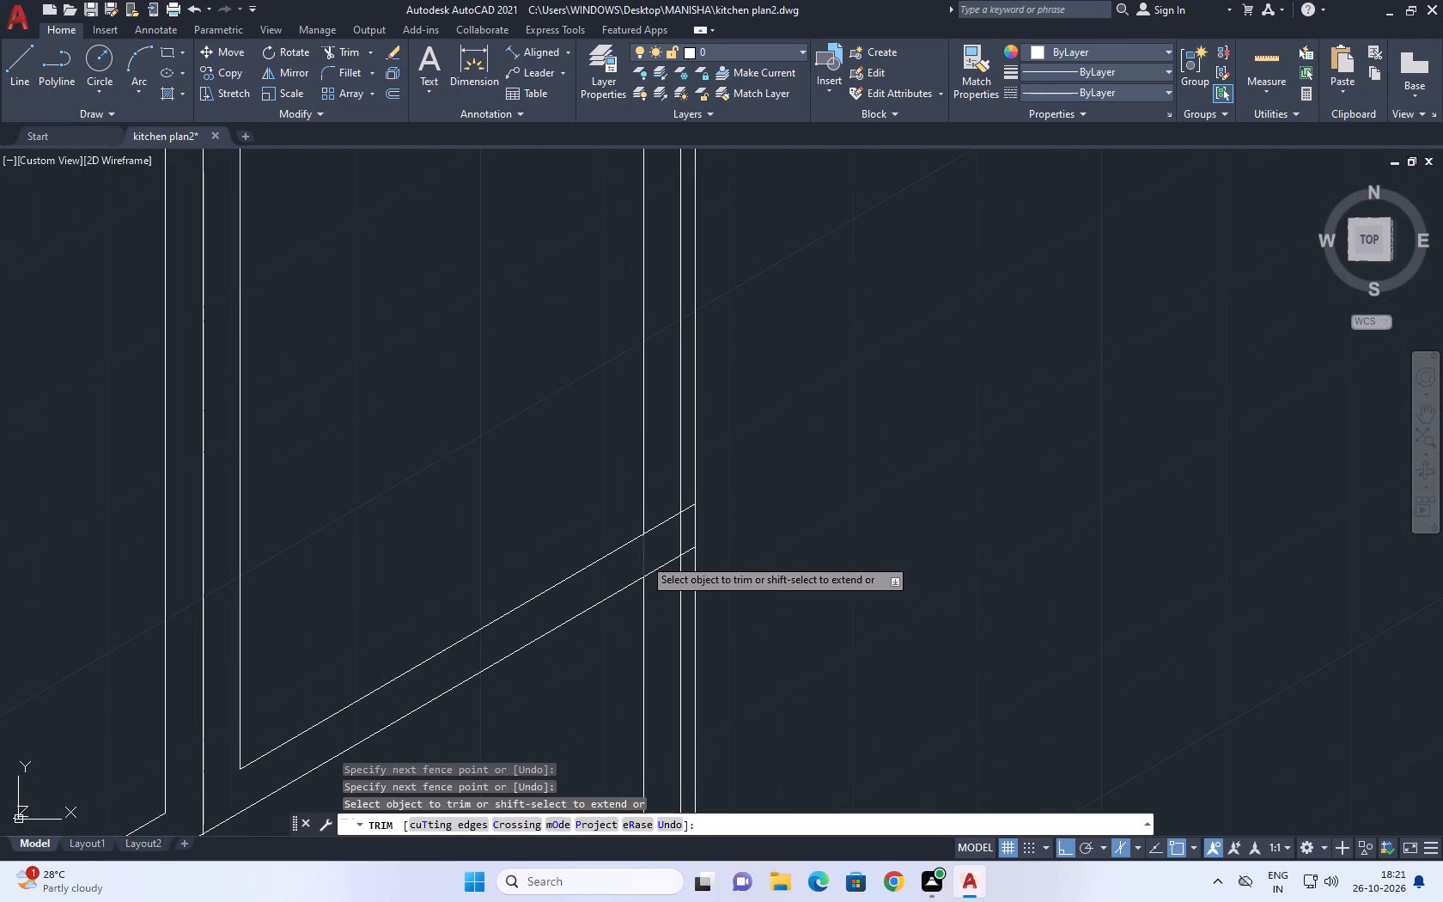
left_click(665, 513)
left_click(662, 537)
scroll(675, 526, "up", 2)
left_click(704, 471)
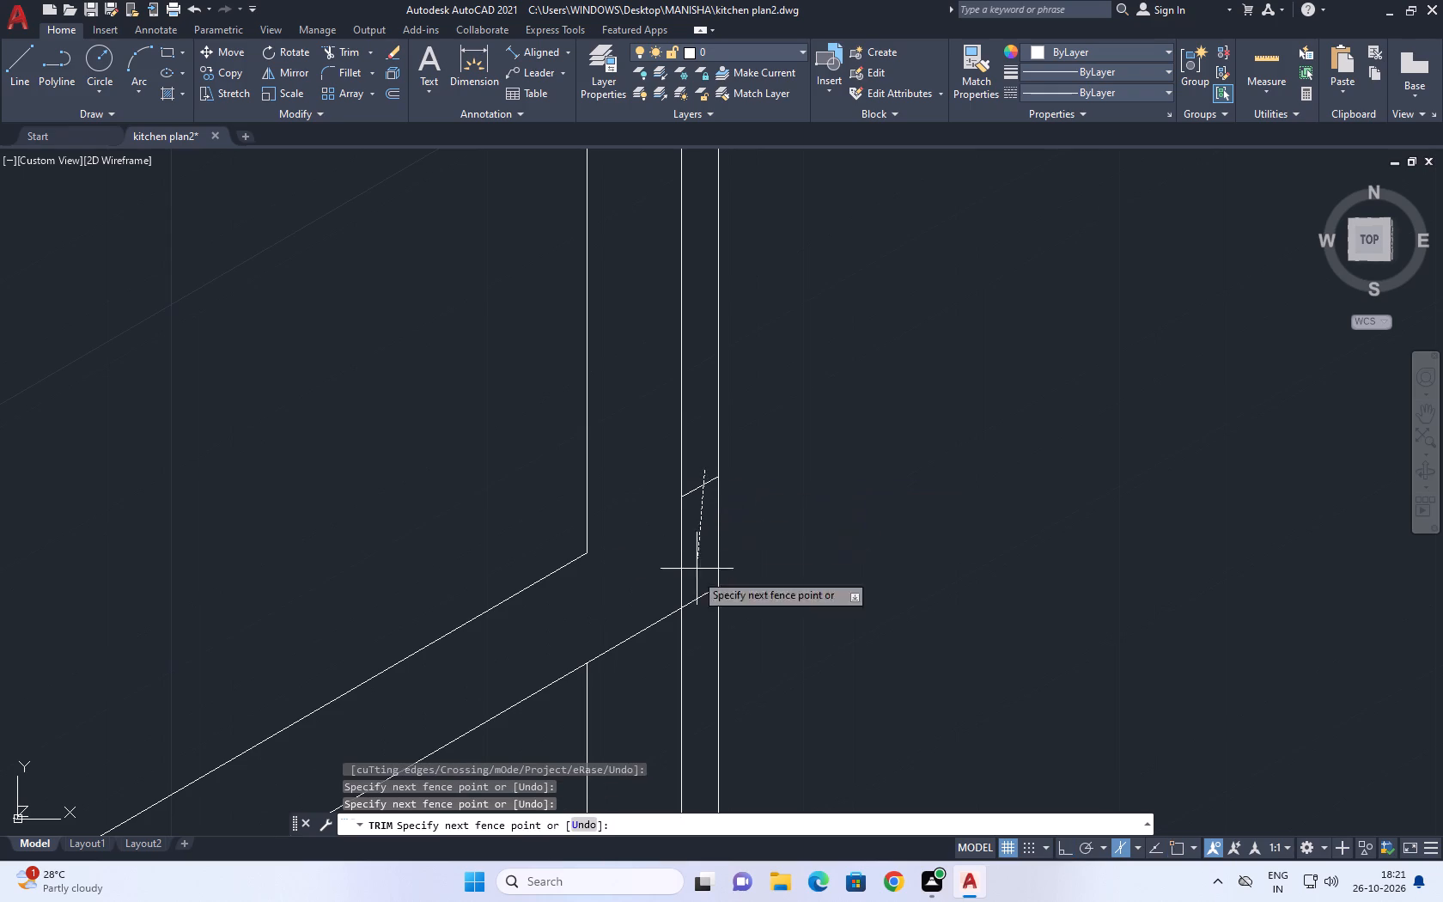
left_click(695, 629)
right_click(758, 475)
left_click(810, 504)
Extend the centre lines of the seventh, sixth, fifth and fourth dividers up to the frame's sloping top line.
scroll(854, 509, "down", 5)
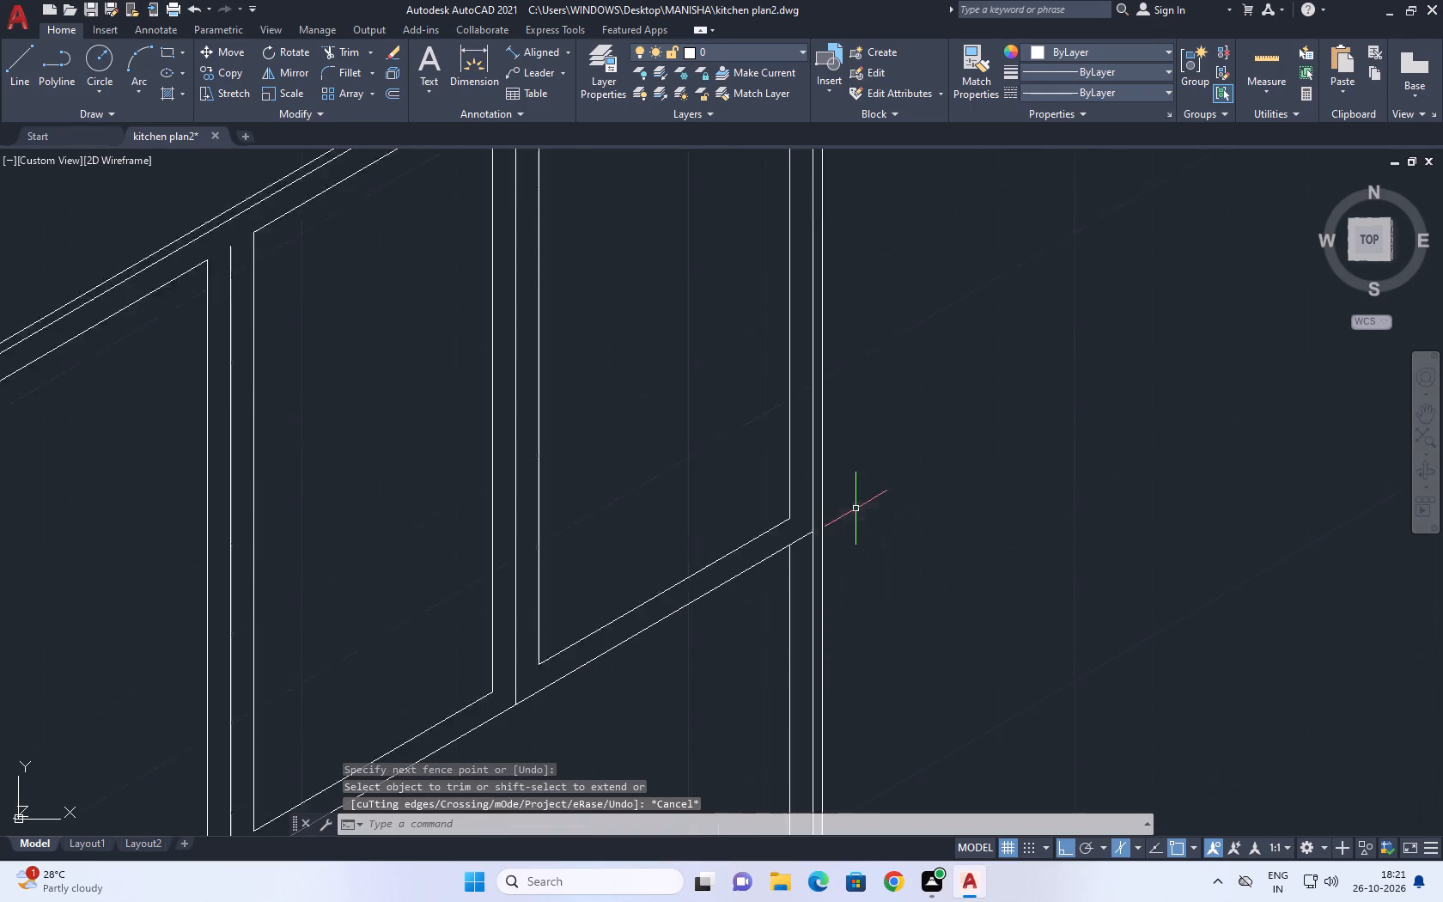
middle_click_drag(845, 443, 853, 482)
middle_click_drag(703, 491, 892, 573)
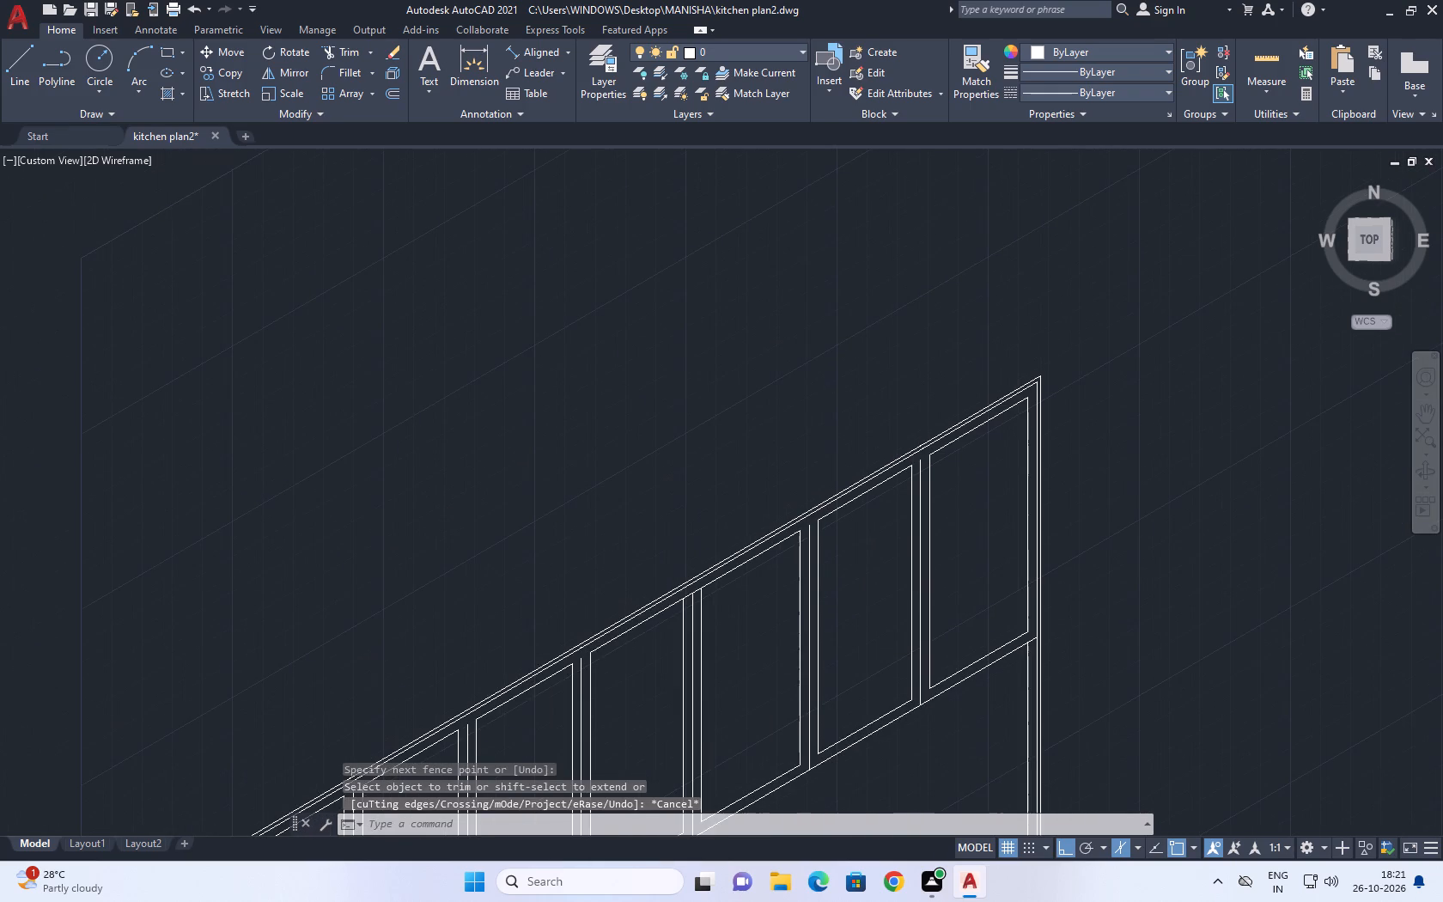
type("ex")
key("space")
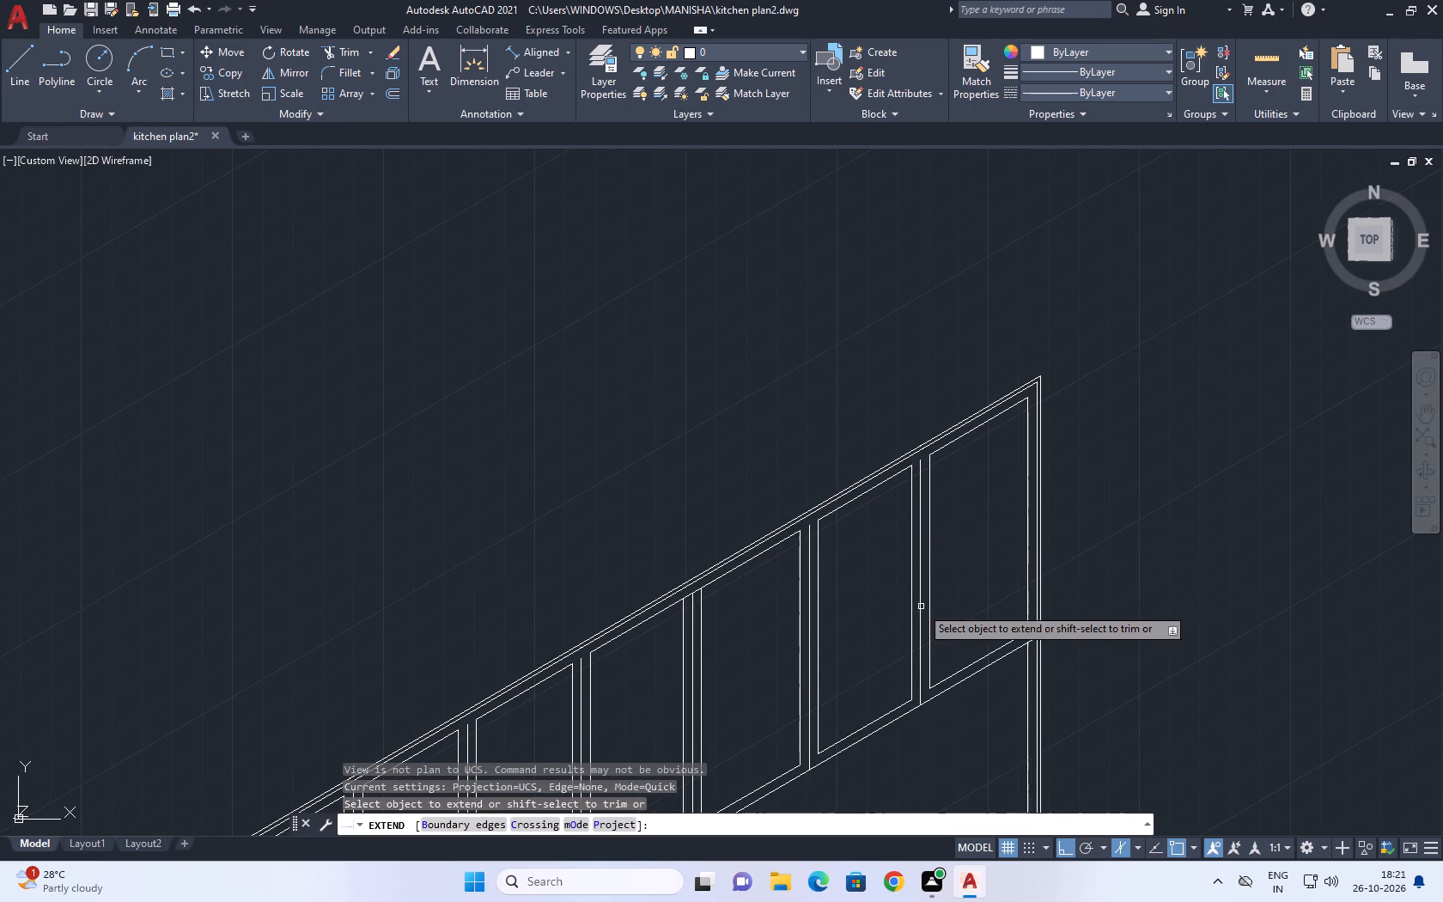
left_click(920, 566)
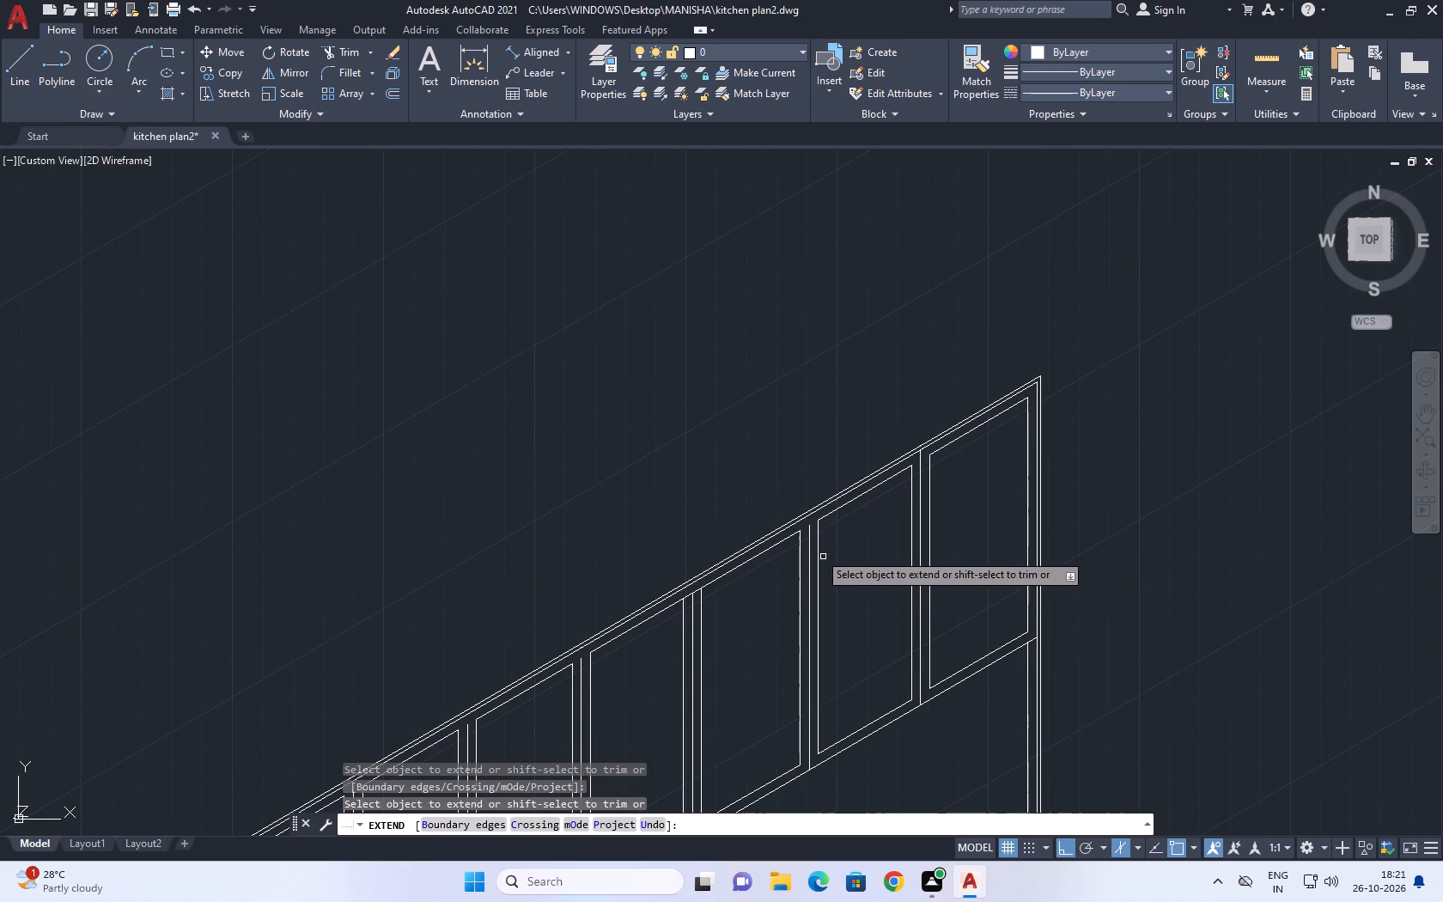
left_click(808, 541)
middle_click_drag(802, 597, 997, 322)
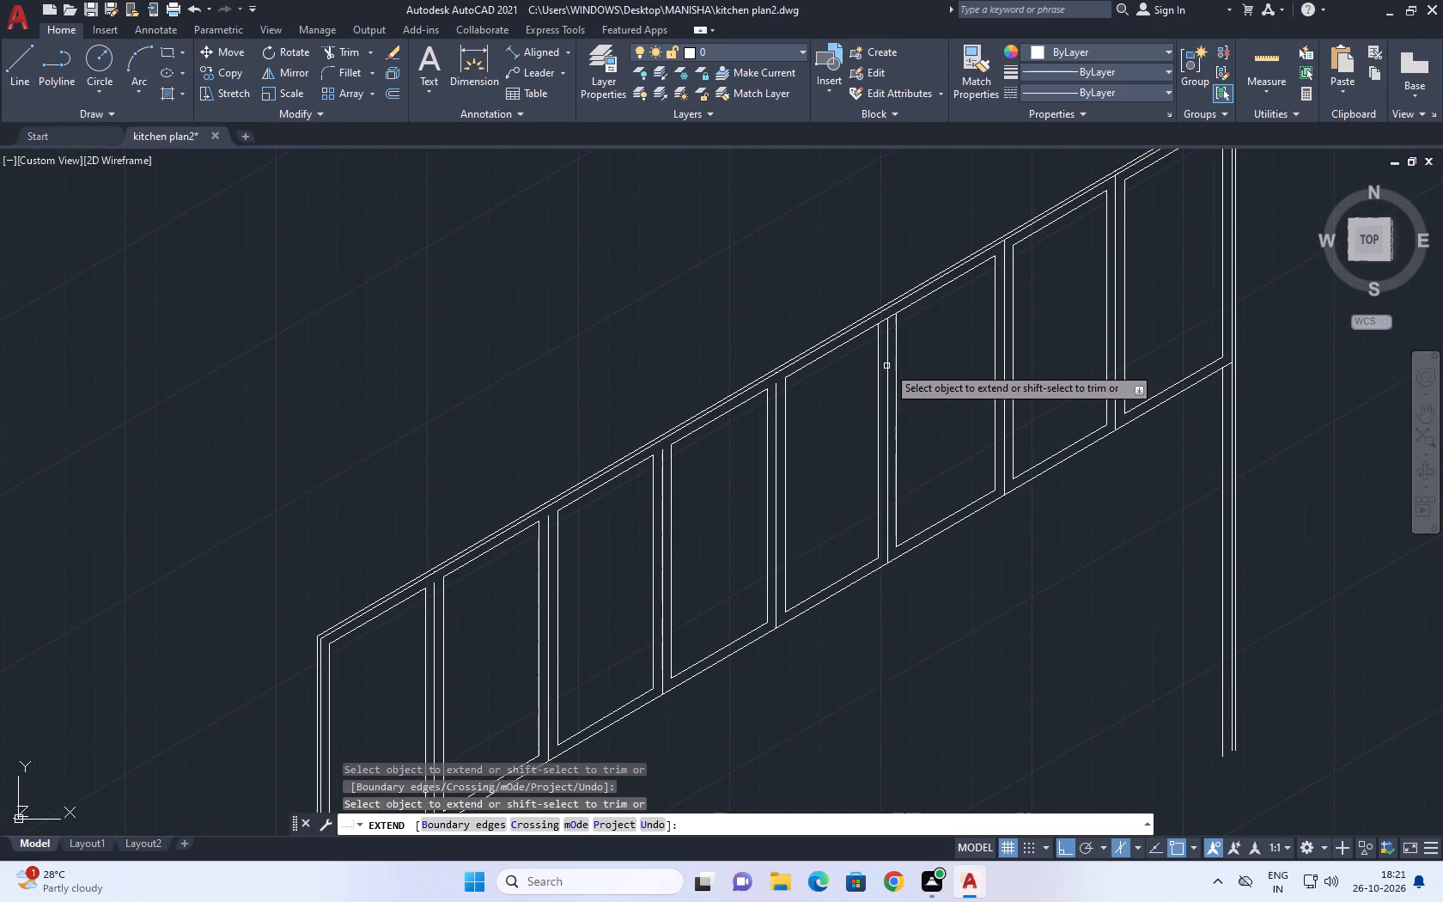
left_click(888, 344)
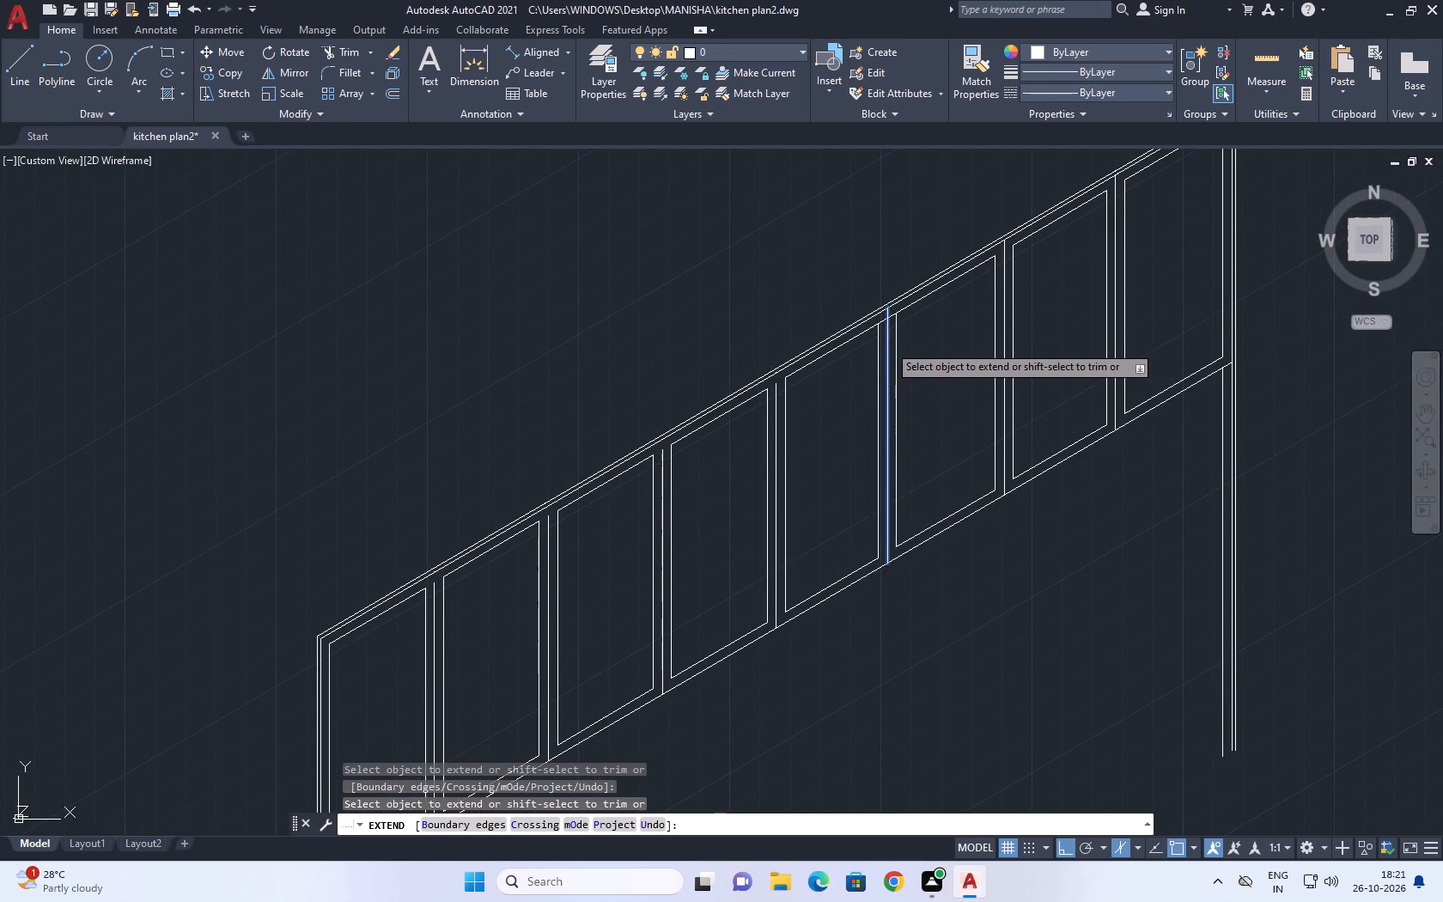
left_click(781, 396)
left_click(776, 397)
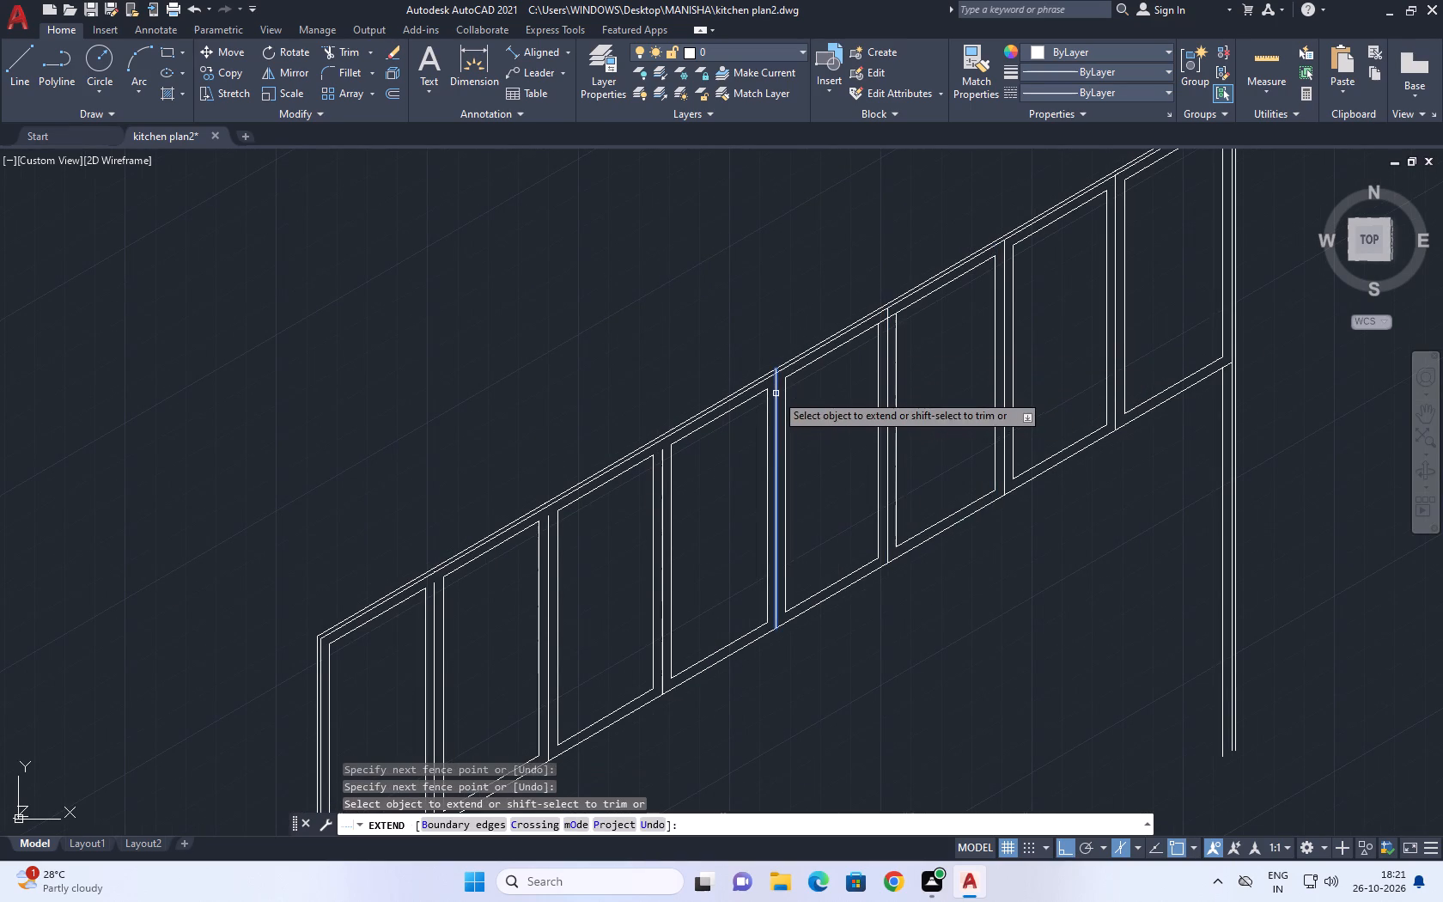
Extend the centre lines of the third, second and first dividers up to the frame's sloping top line.
scroll(655, 453, "up", 1)
left_click(665, 458)
middle_click_drag(701, 464, 746, 437)
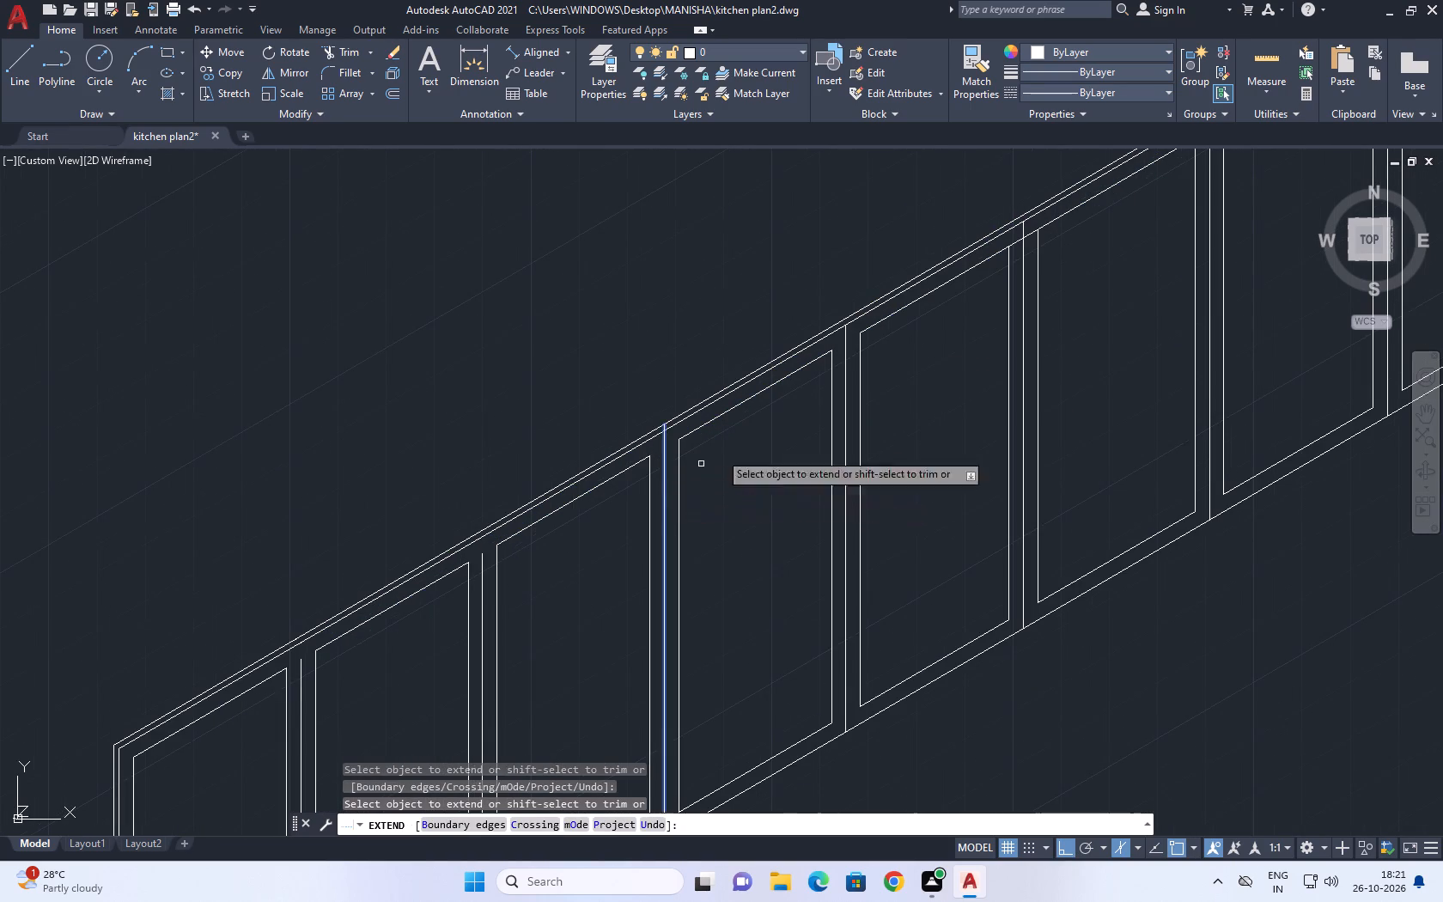
middle_click_drag(746, 437, 965, 263)
left_click(745, 361)
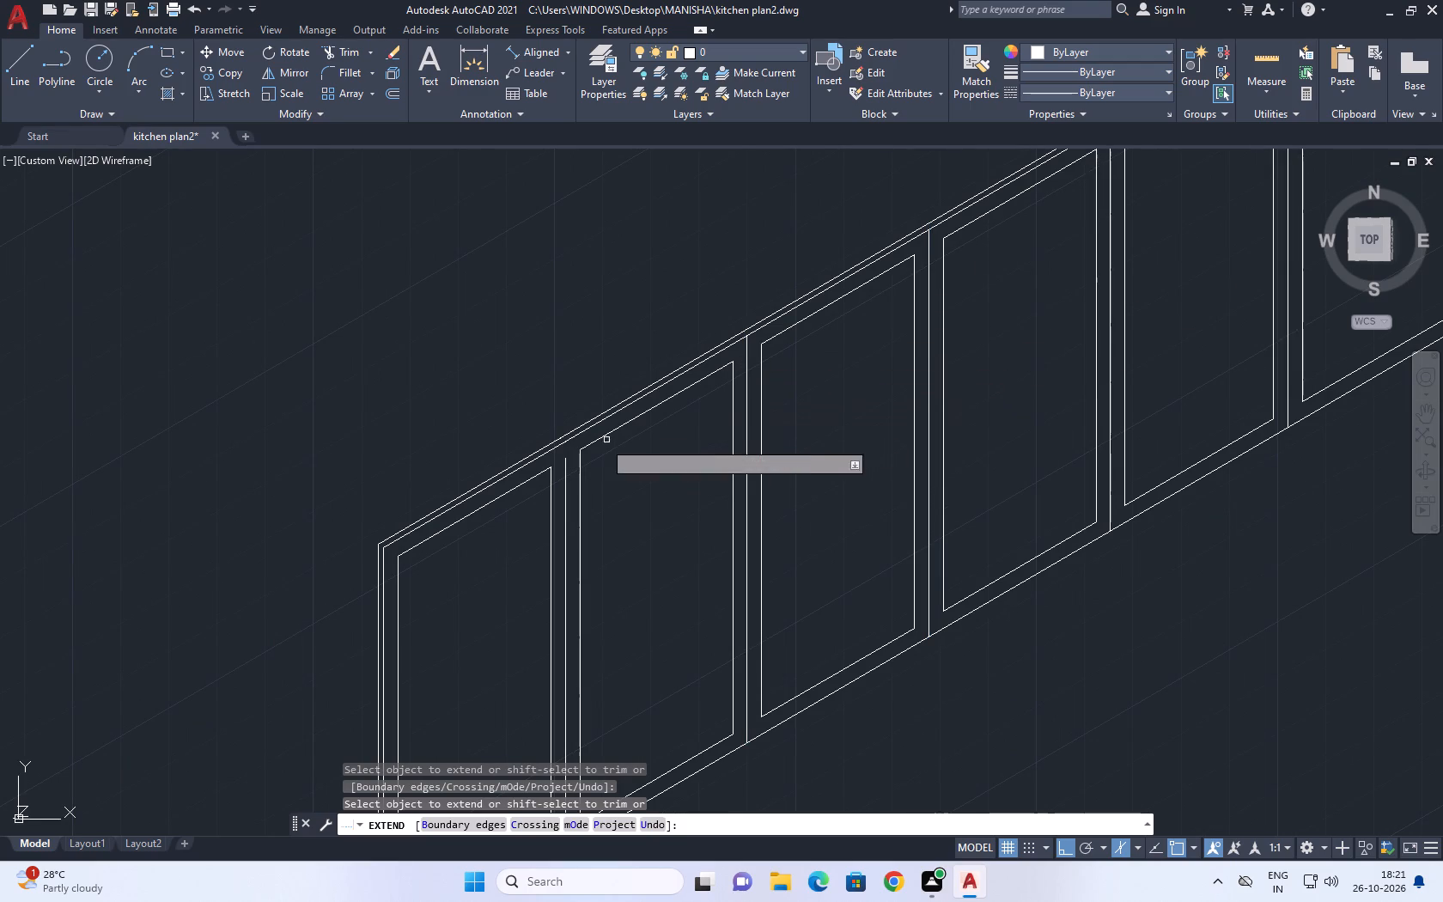
left_click(563, 466)
right_click(561, 345)
left_click(599, 371)
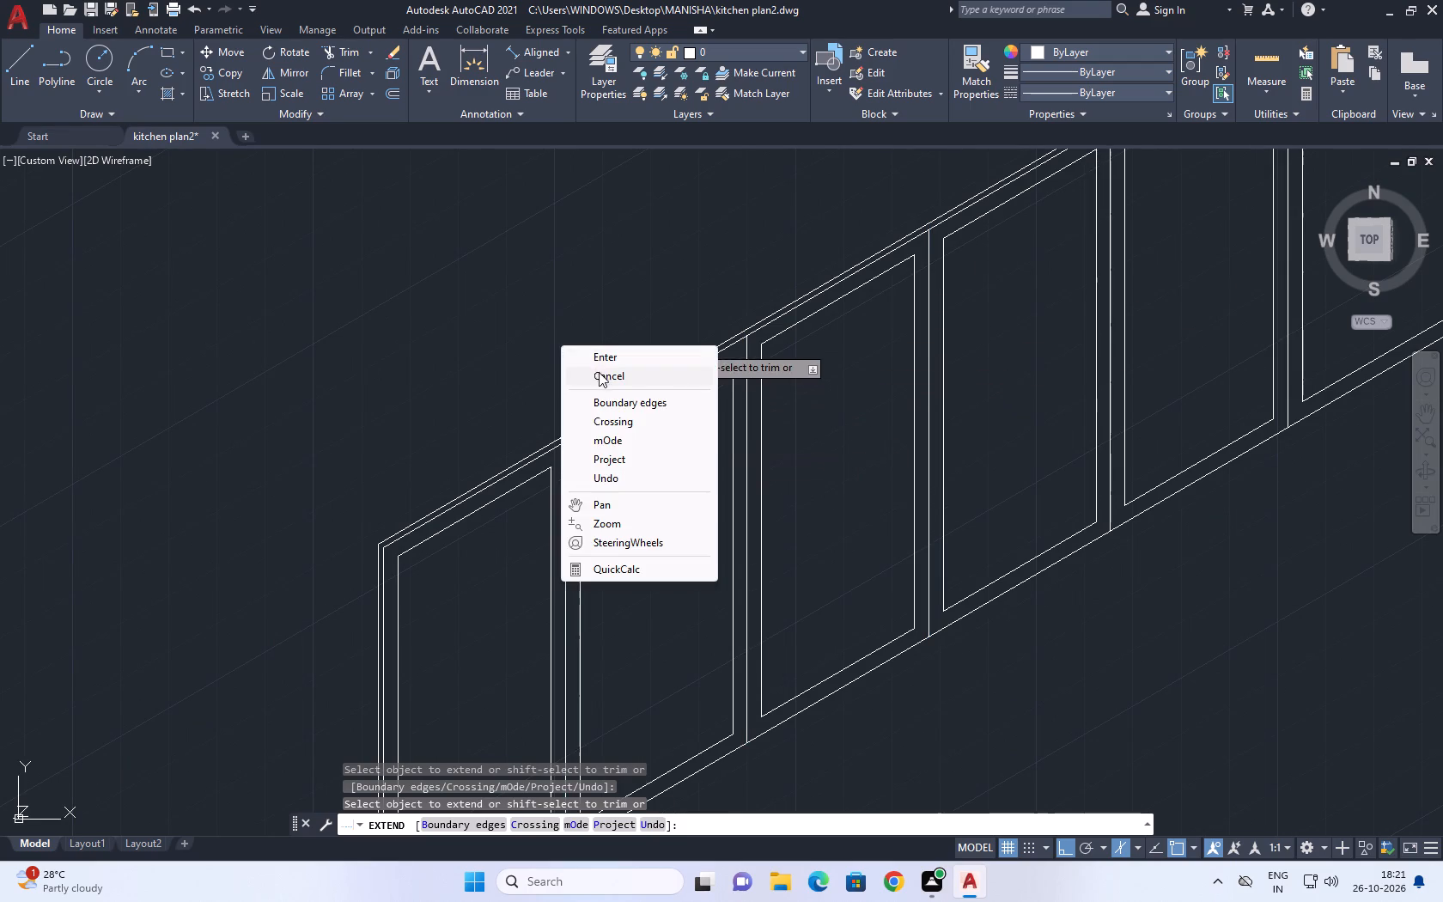
Inspect the panel corners, divider ends and uprights along the whole isometric frame.
middle_click_drag(985, 323, 376, 631)
middle_click_drag(676, 402, 202, 686)
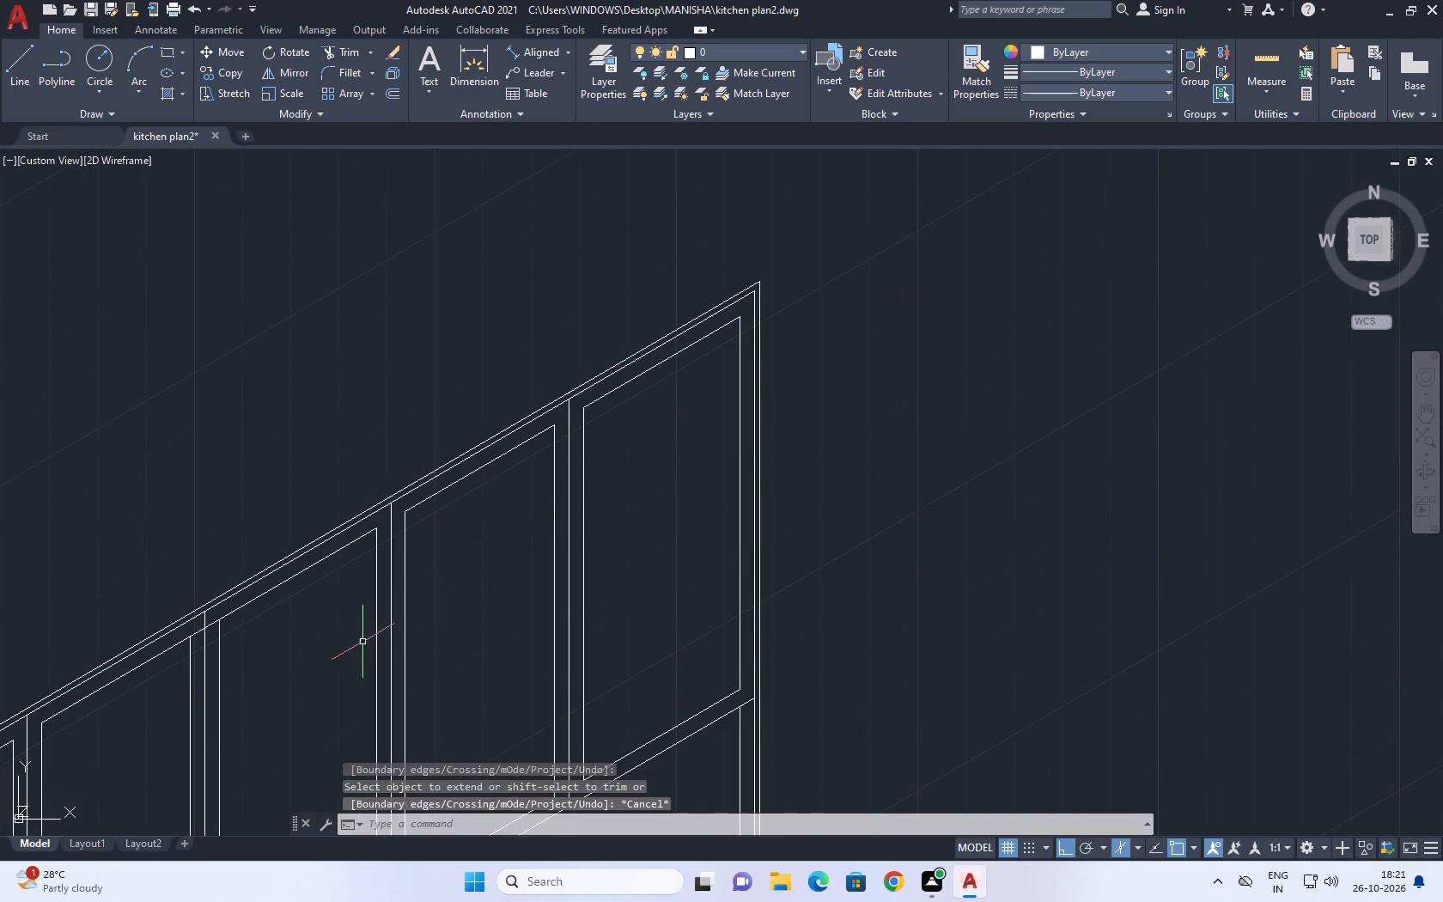
middle_click_drag(644, 688, 740, 499)
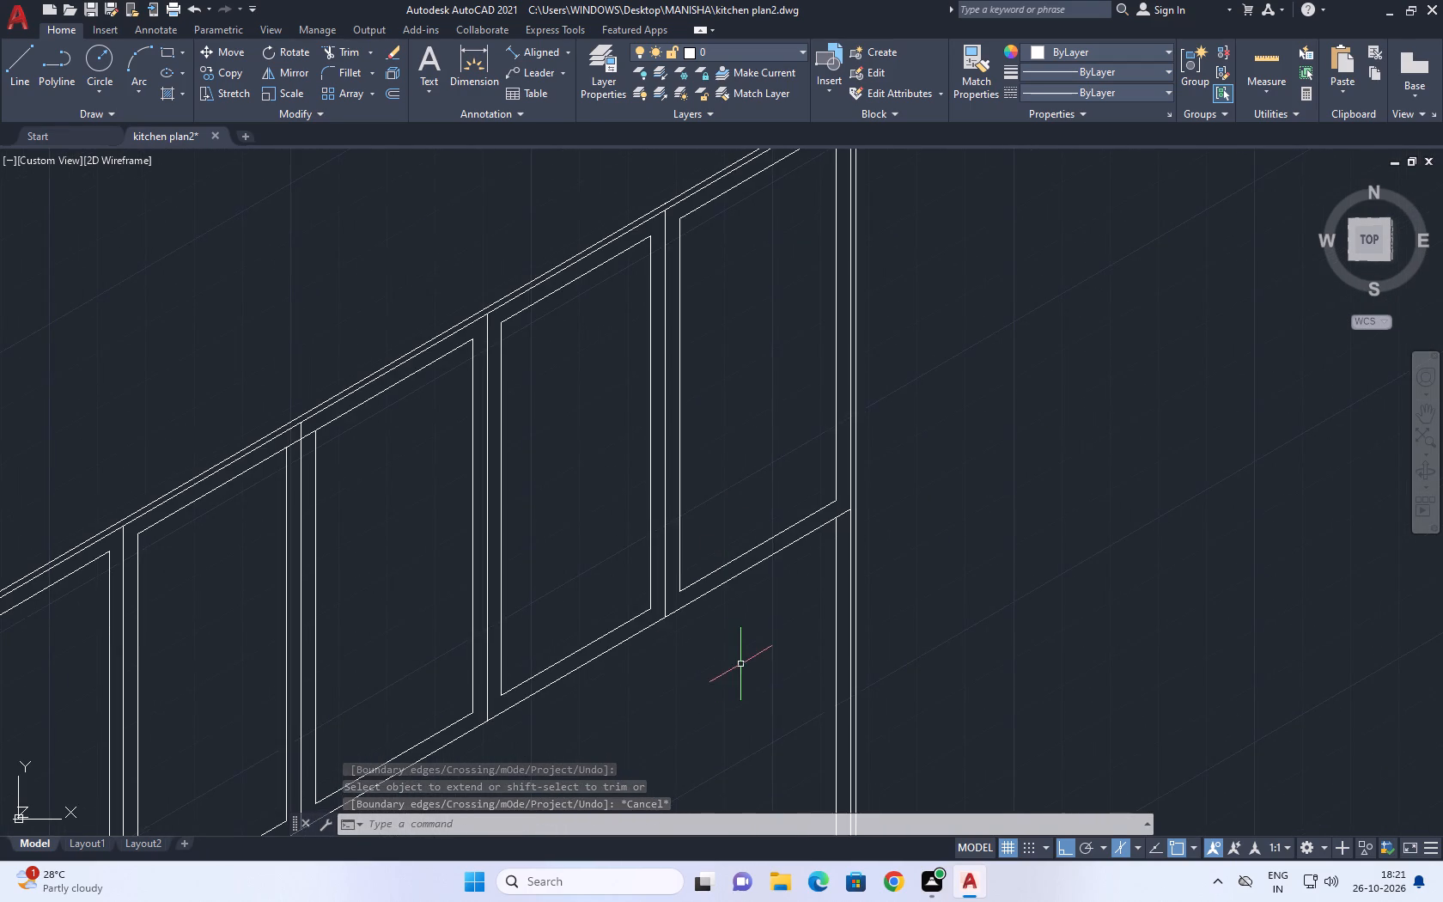
middle_click_drag(693, 591, 765, 516)
scroll(801, 553, "down", 3)
middle_click_drag(752, 685, 766, 417)
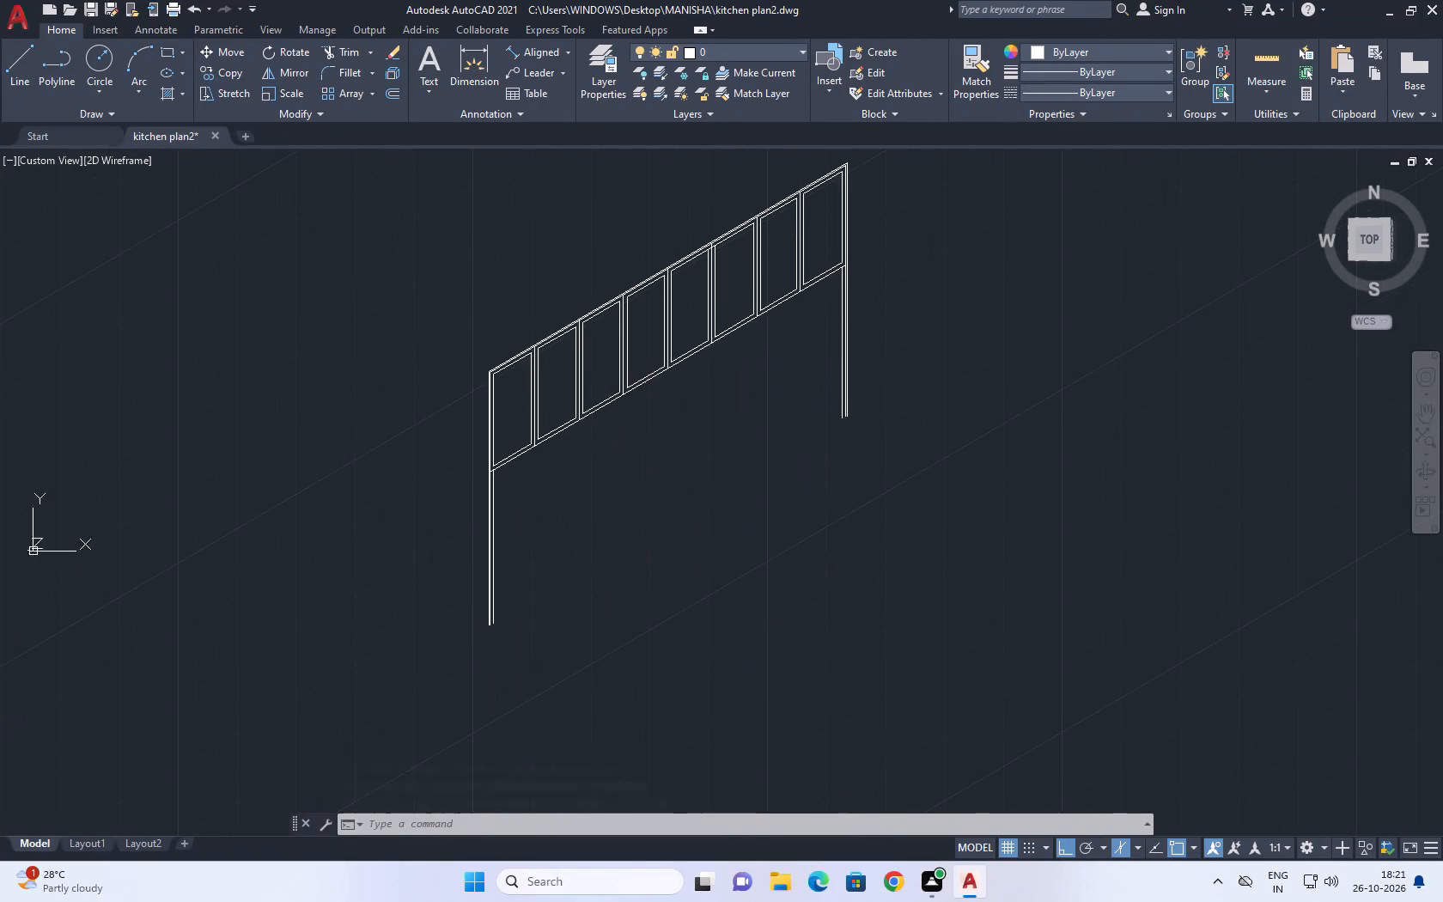
scroll(426, 525, "down", 2)
middle_click_drag(516, 479, 575, 581)
scroll(504, 544, "up", 3)
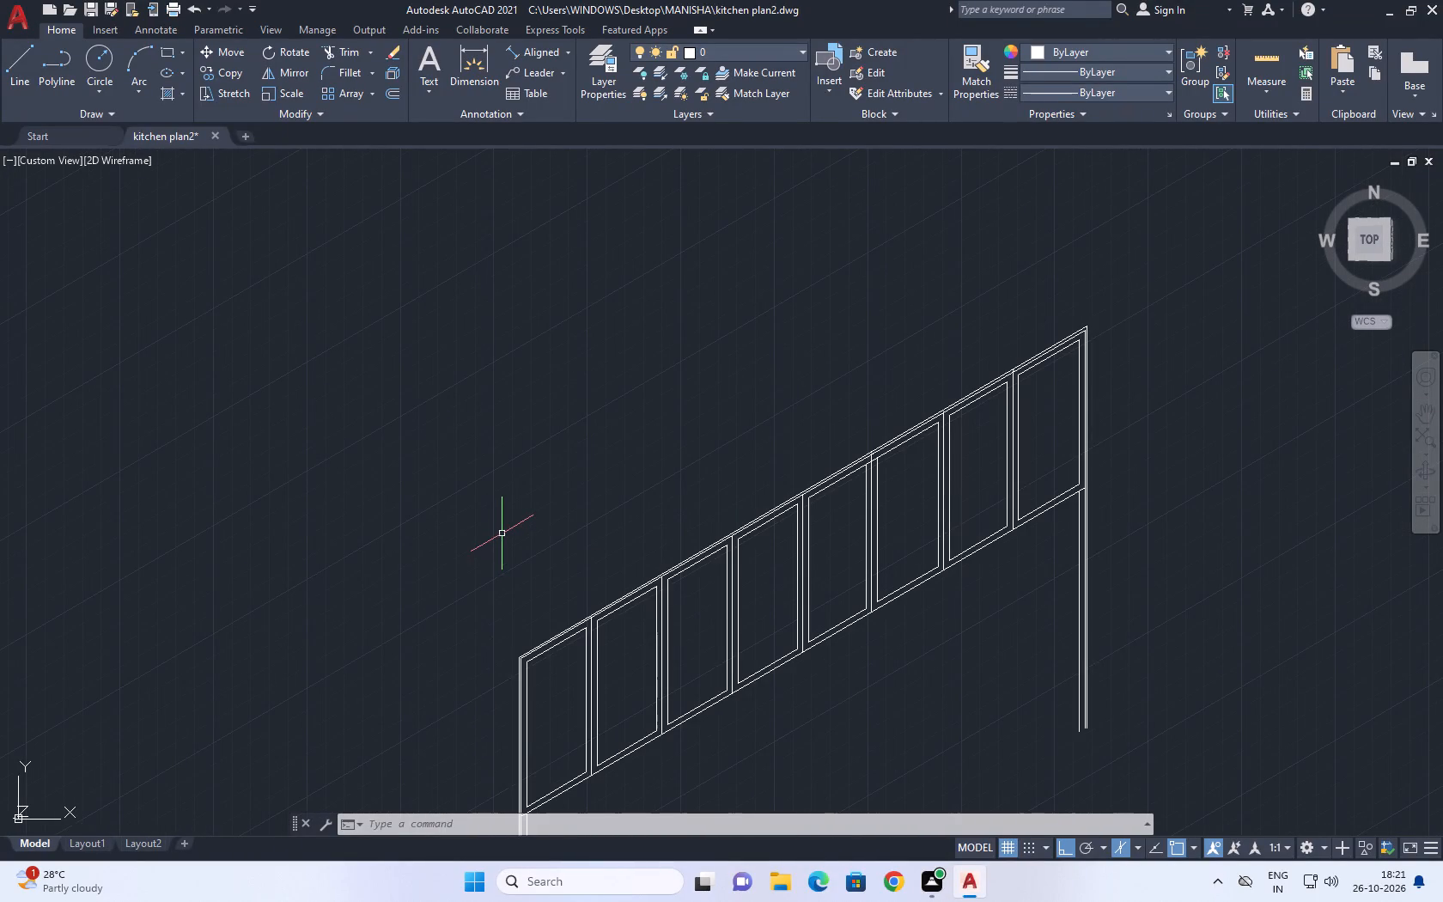
scroll(502, 533, "up", 1)
scroll(503, 530, "down", 4)
middle_click_drag(607, 571, 574, 564)
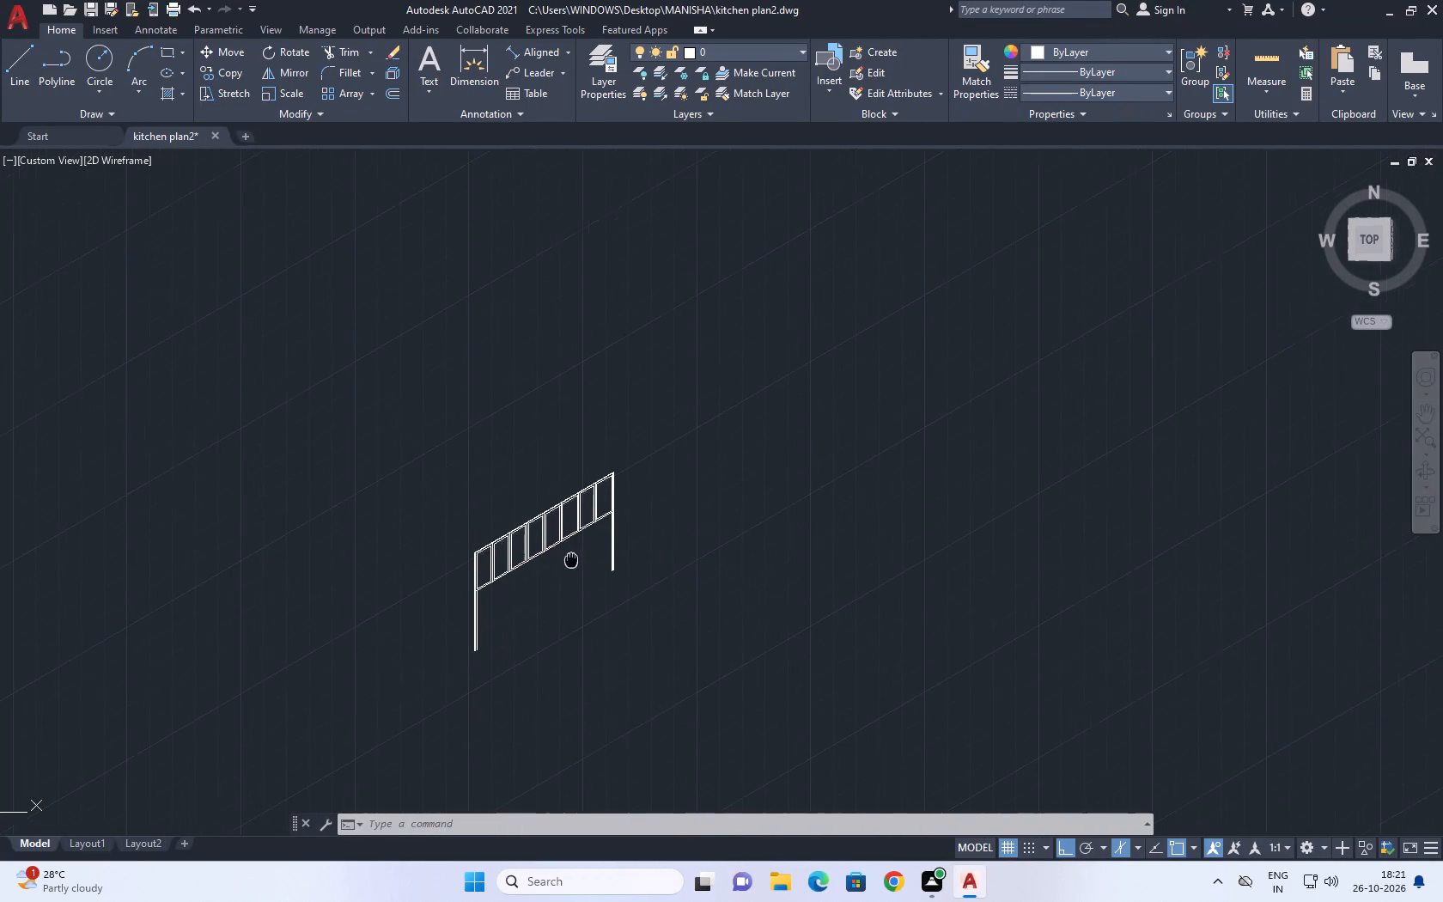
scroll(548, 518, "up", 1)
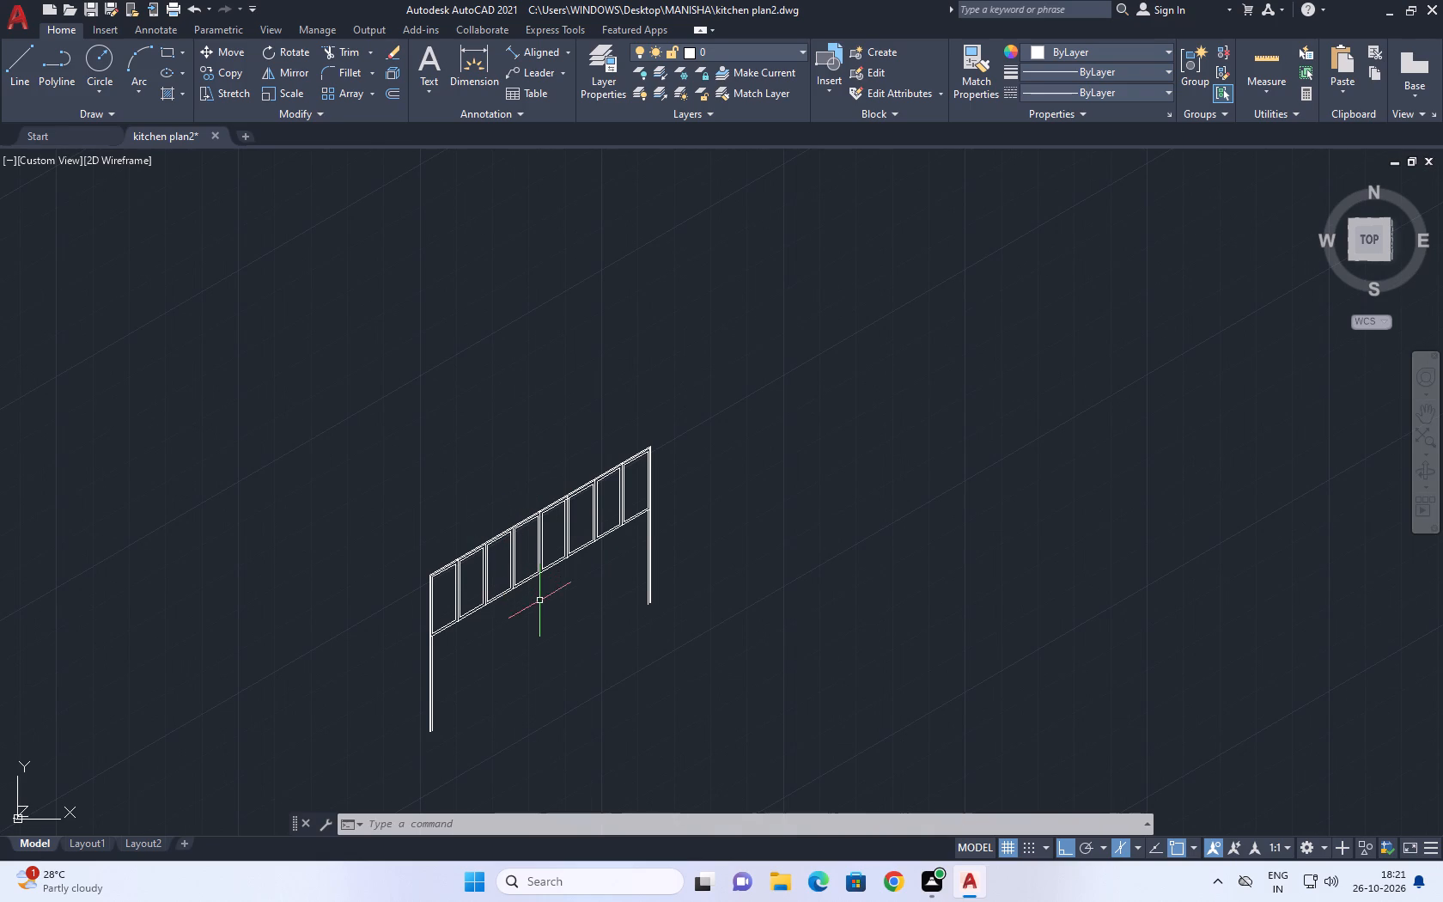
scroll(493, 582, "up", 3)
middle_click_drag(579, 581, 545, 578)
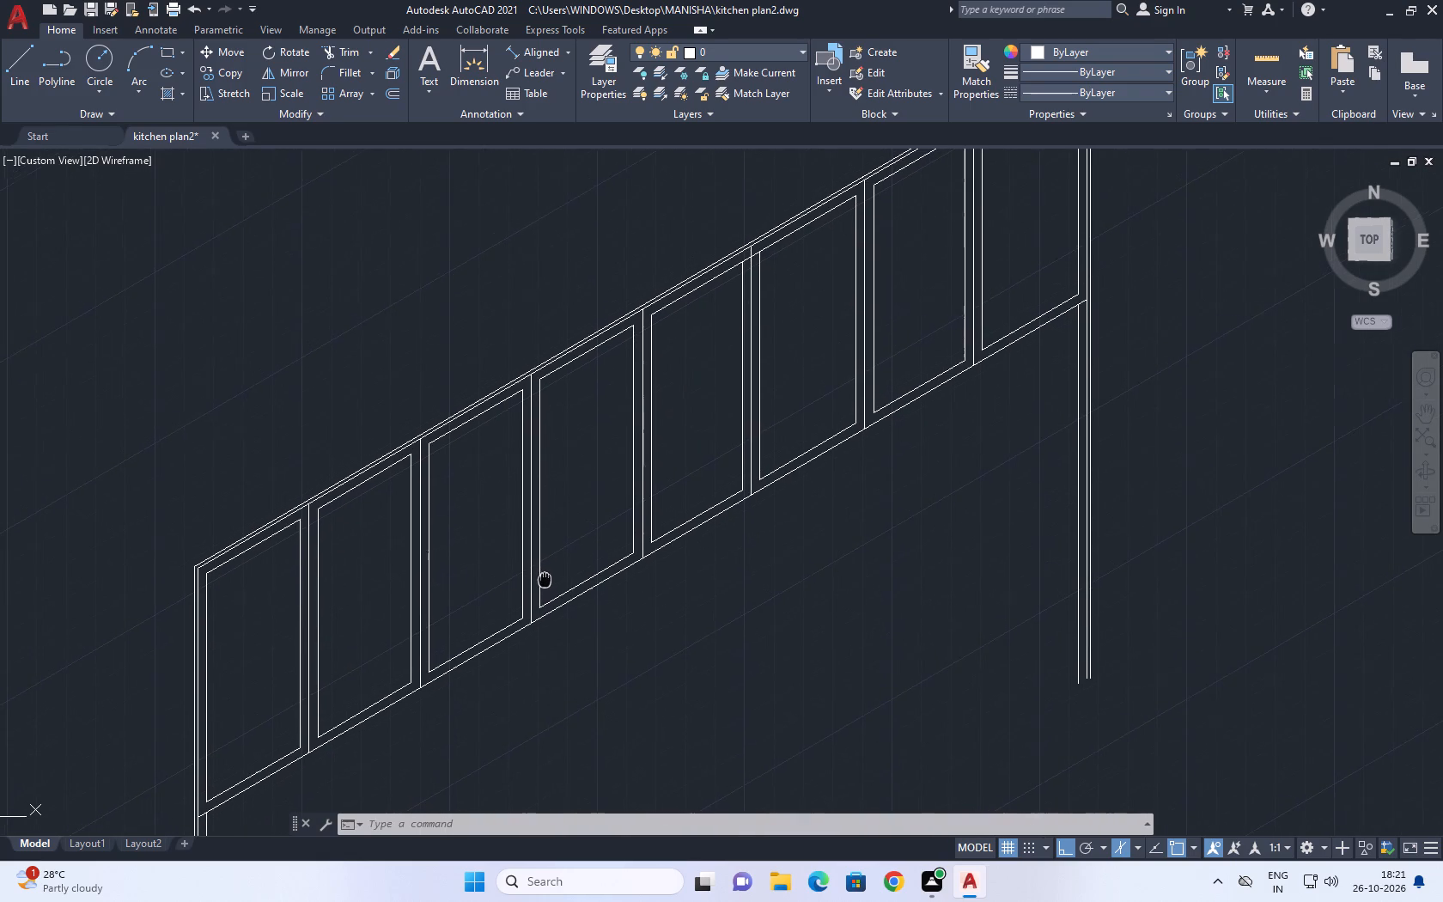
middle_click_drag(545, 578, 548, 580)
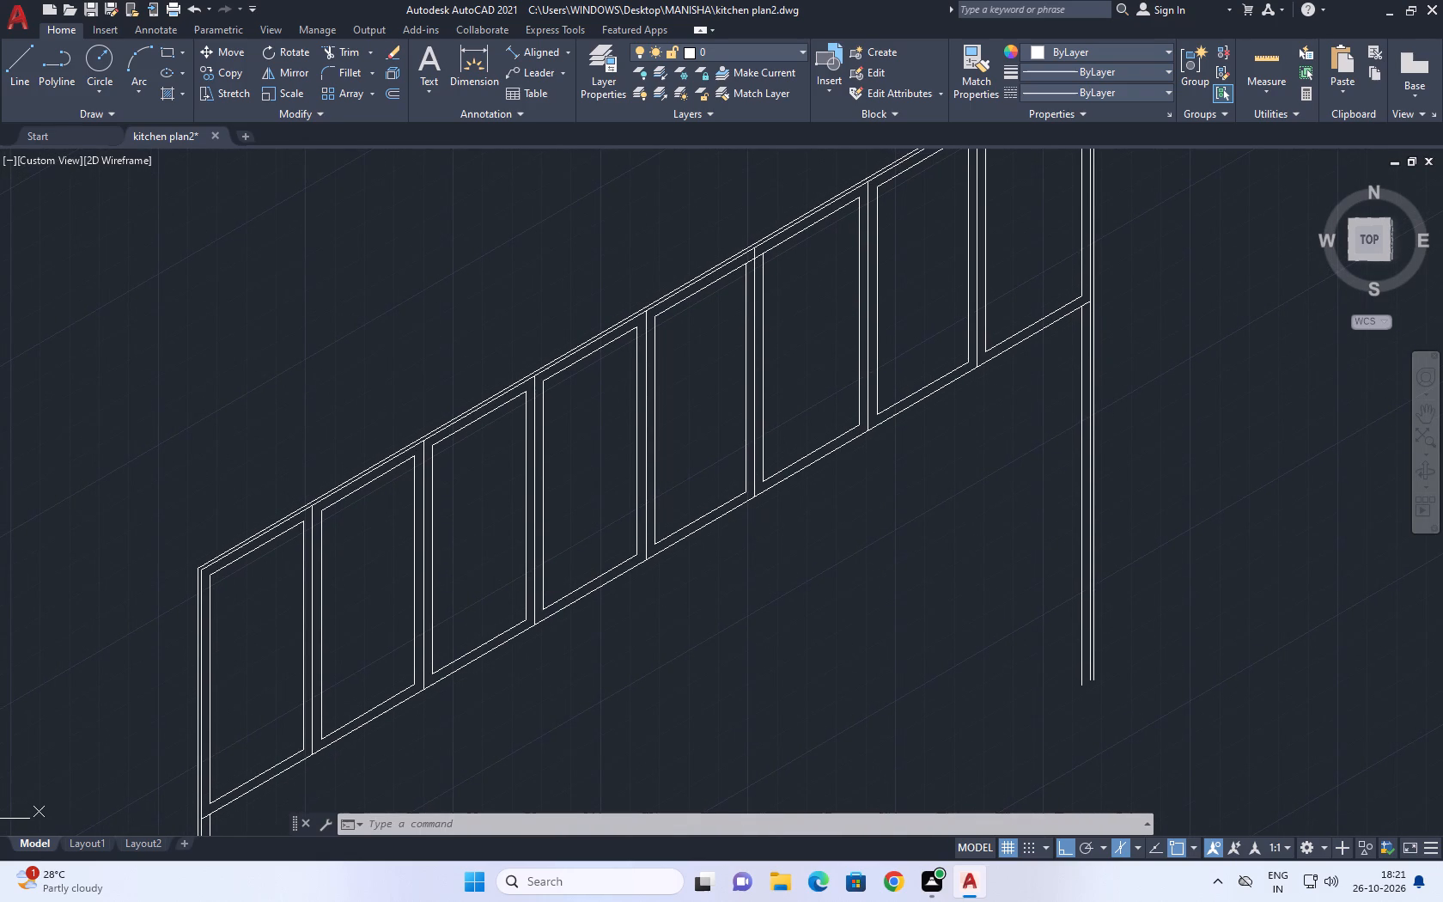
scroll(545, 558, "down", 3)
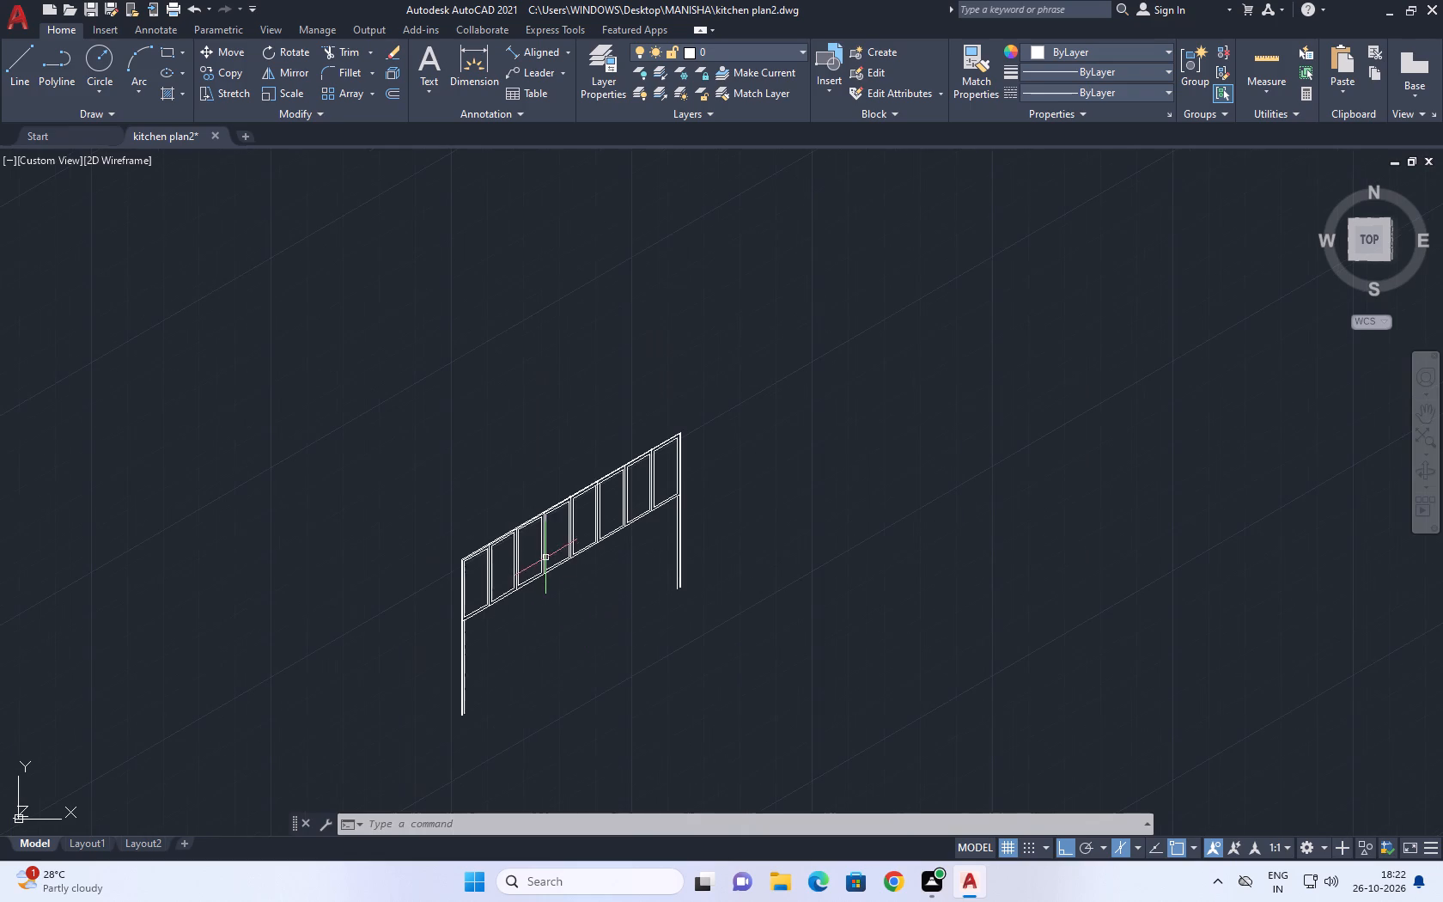
Draw a three-point bowed spline, with Ortho off, beside the first divider's centre line near the foot of the panels.
key("s")
type("plm")
key("BackSpace")
key("BackSpace")
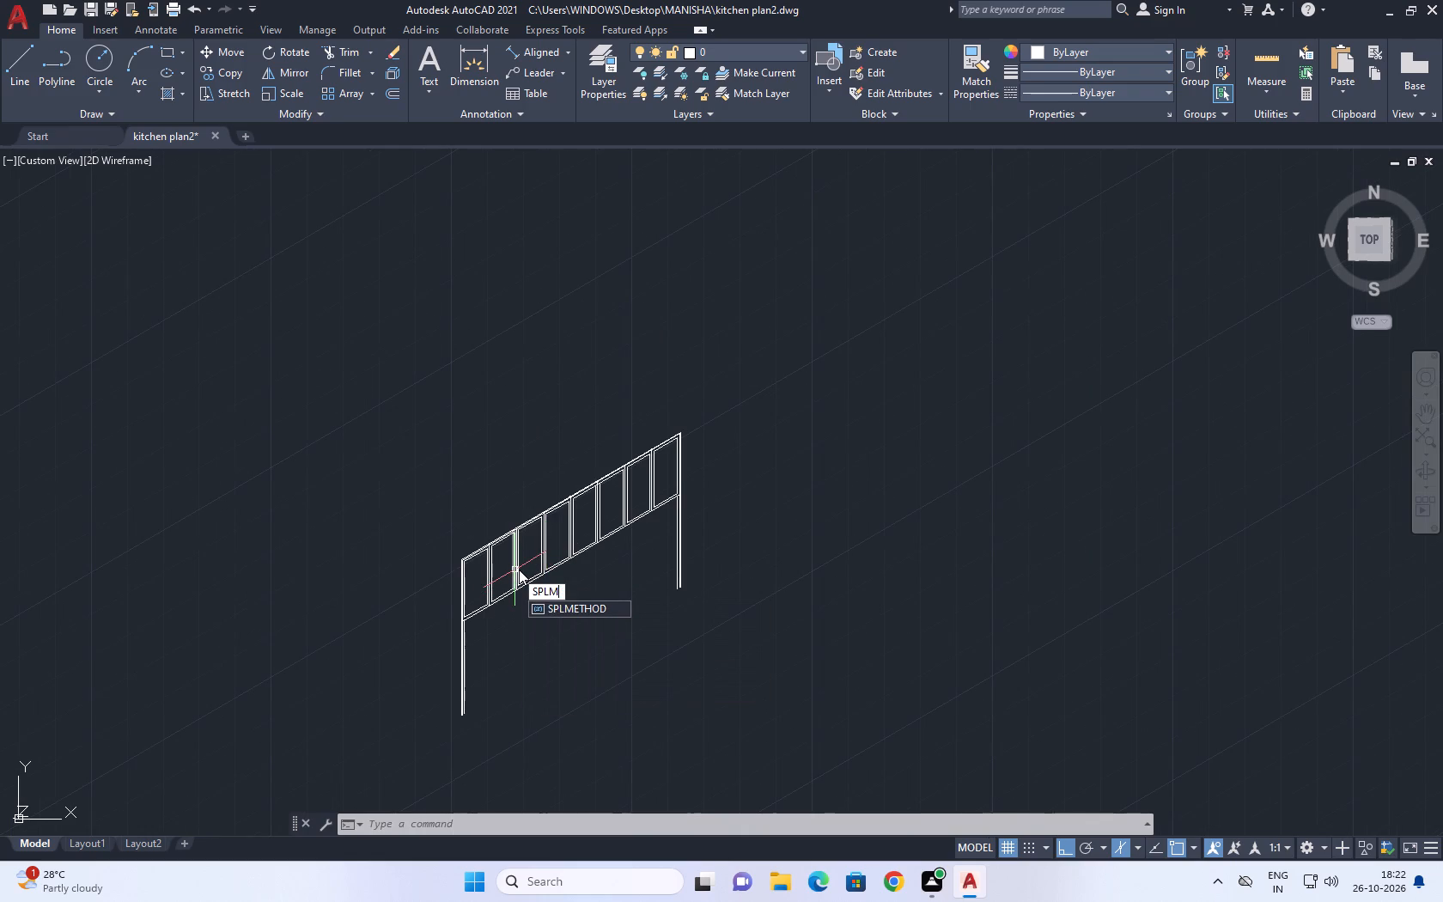
key("space")
scroll(424, 571, "up", 1)
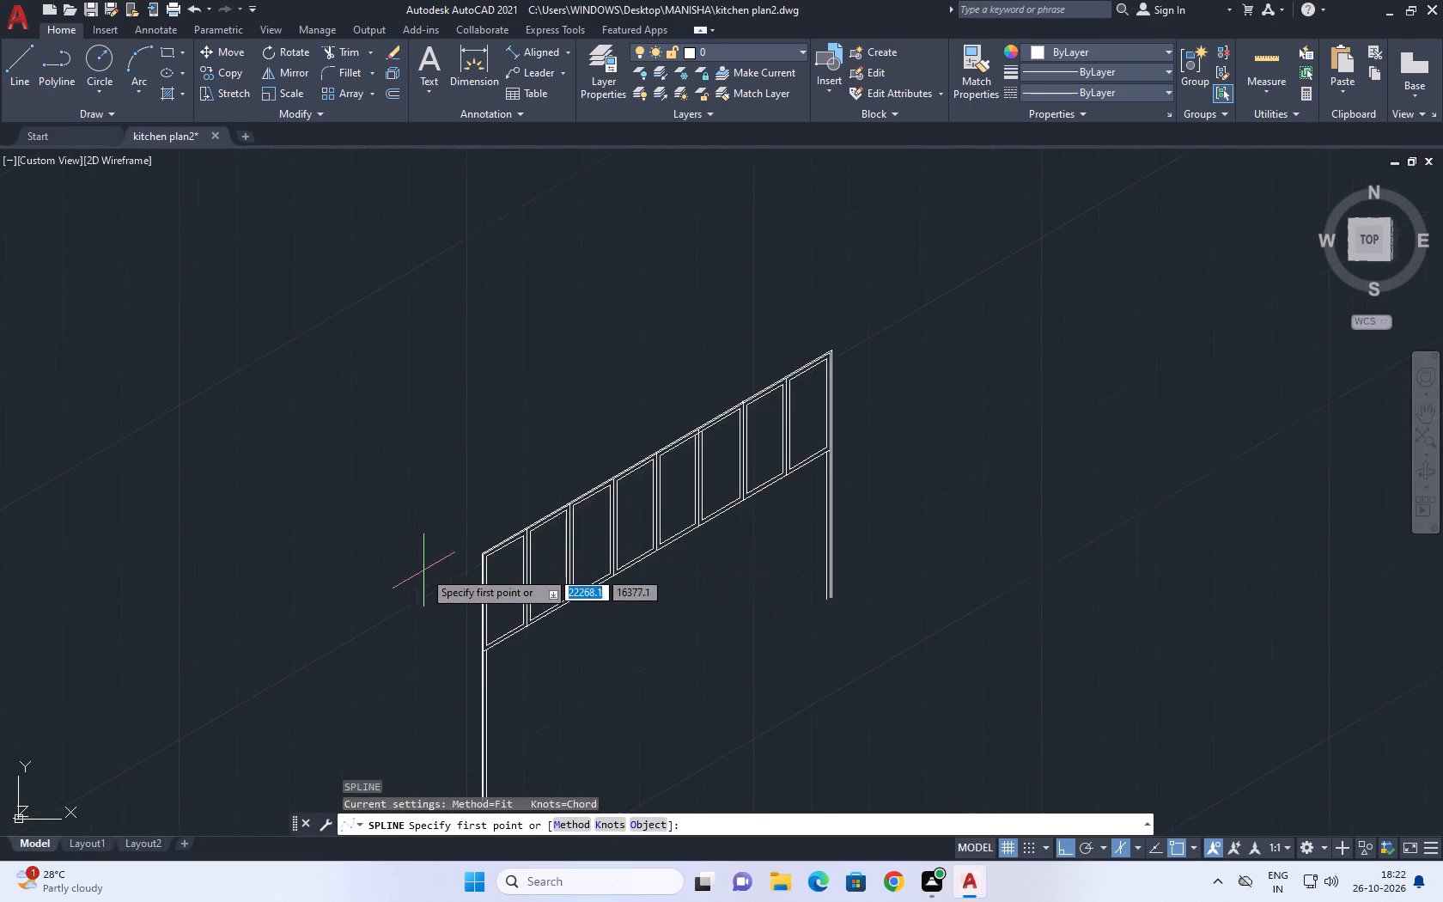
scroll(495, 637, "up", 3)
scroll(590, 619, "up", 4)
left_click(602, 511)
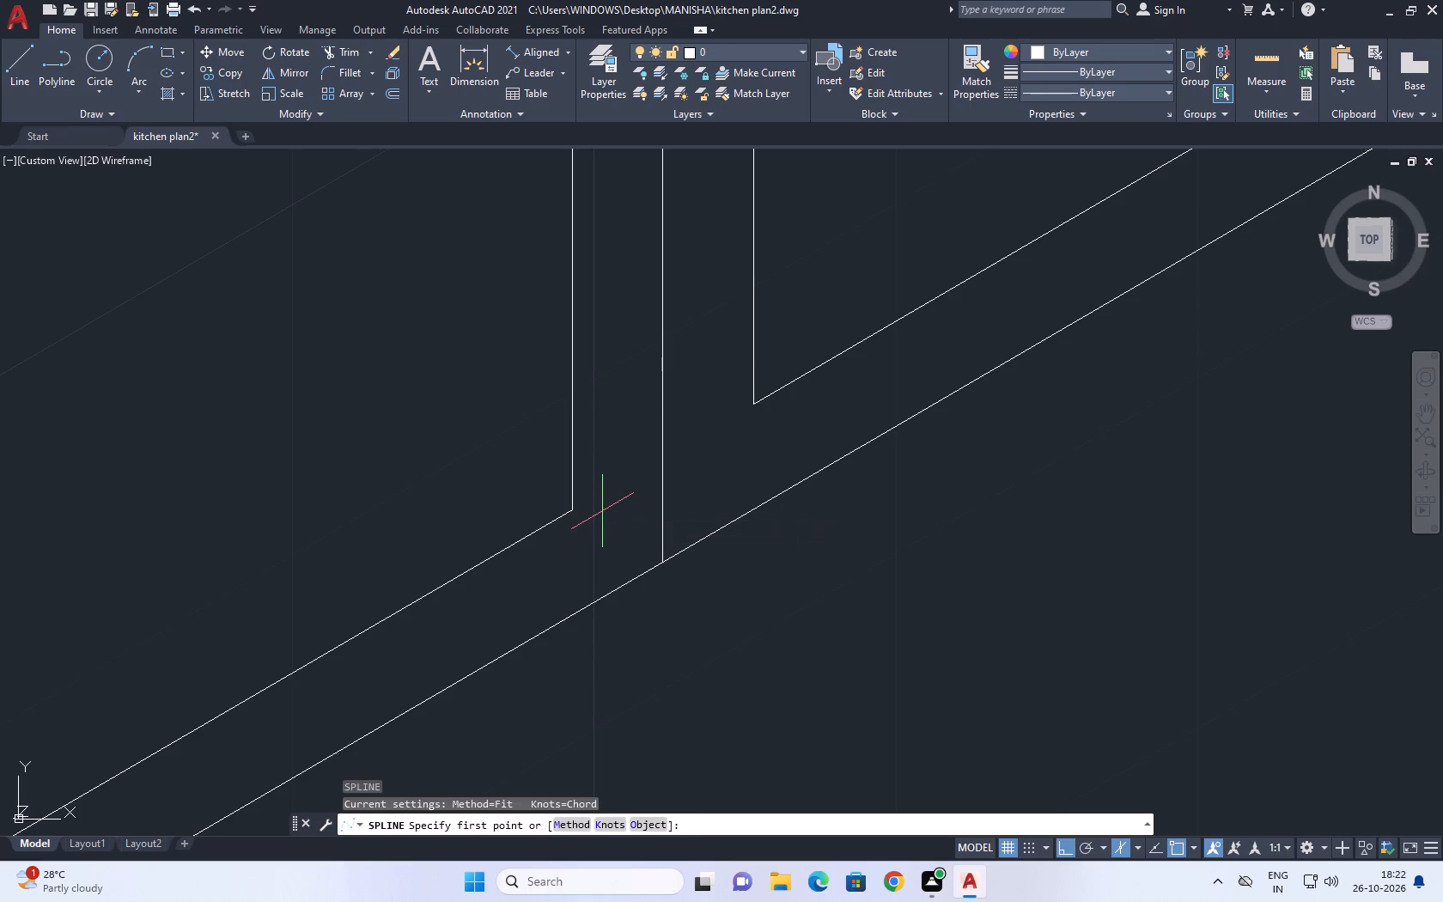
key("F8")
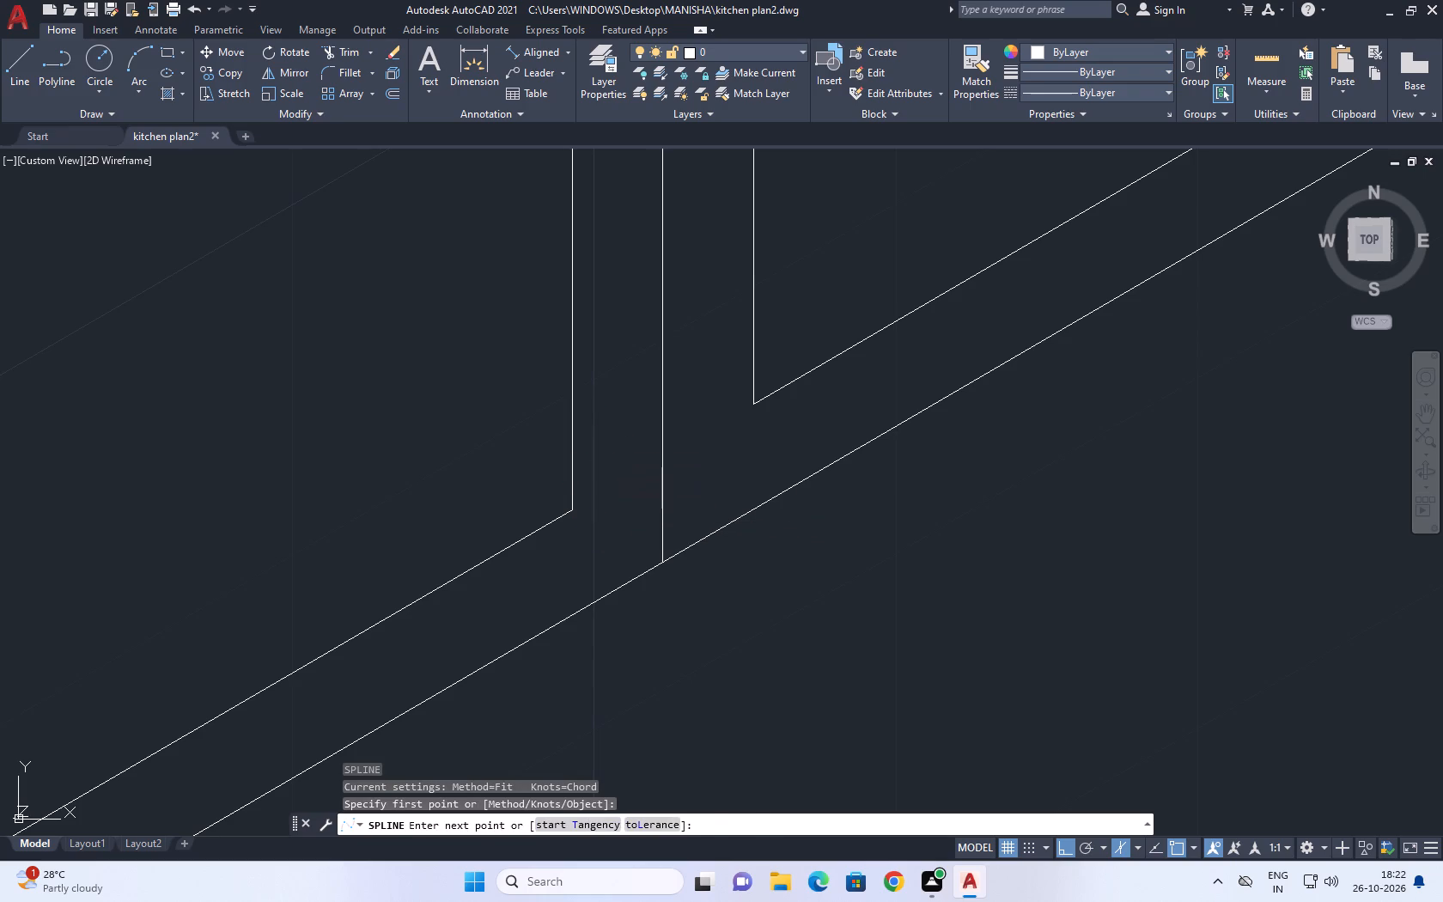
left_click(622, 448)
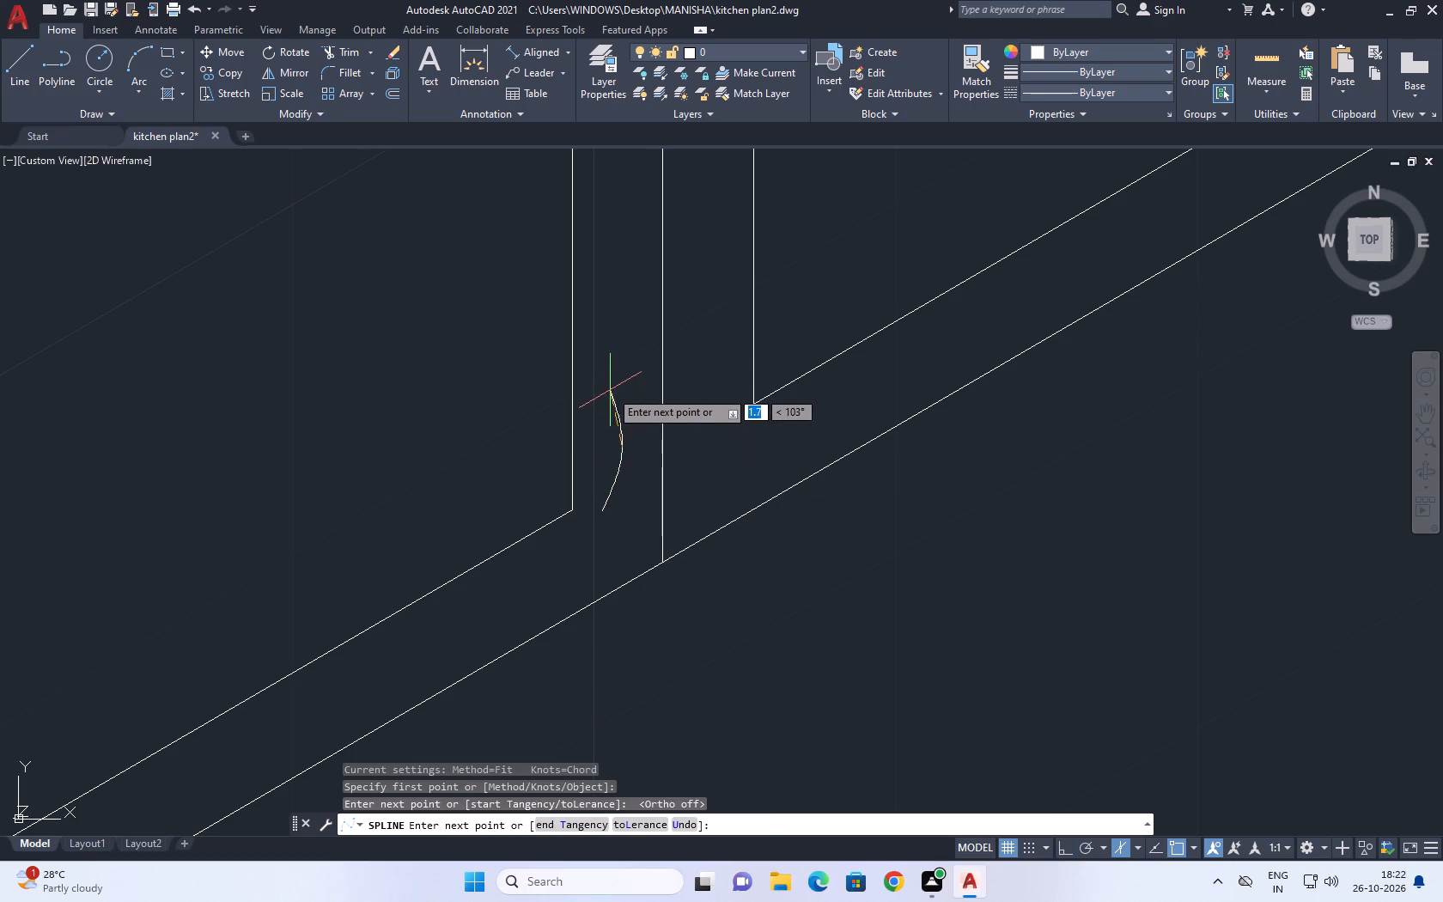
left_click(602, 355)
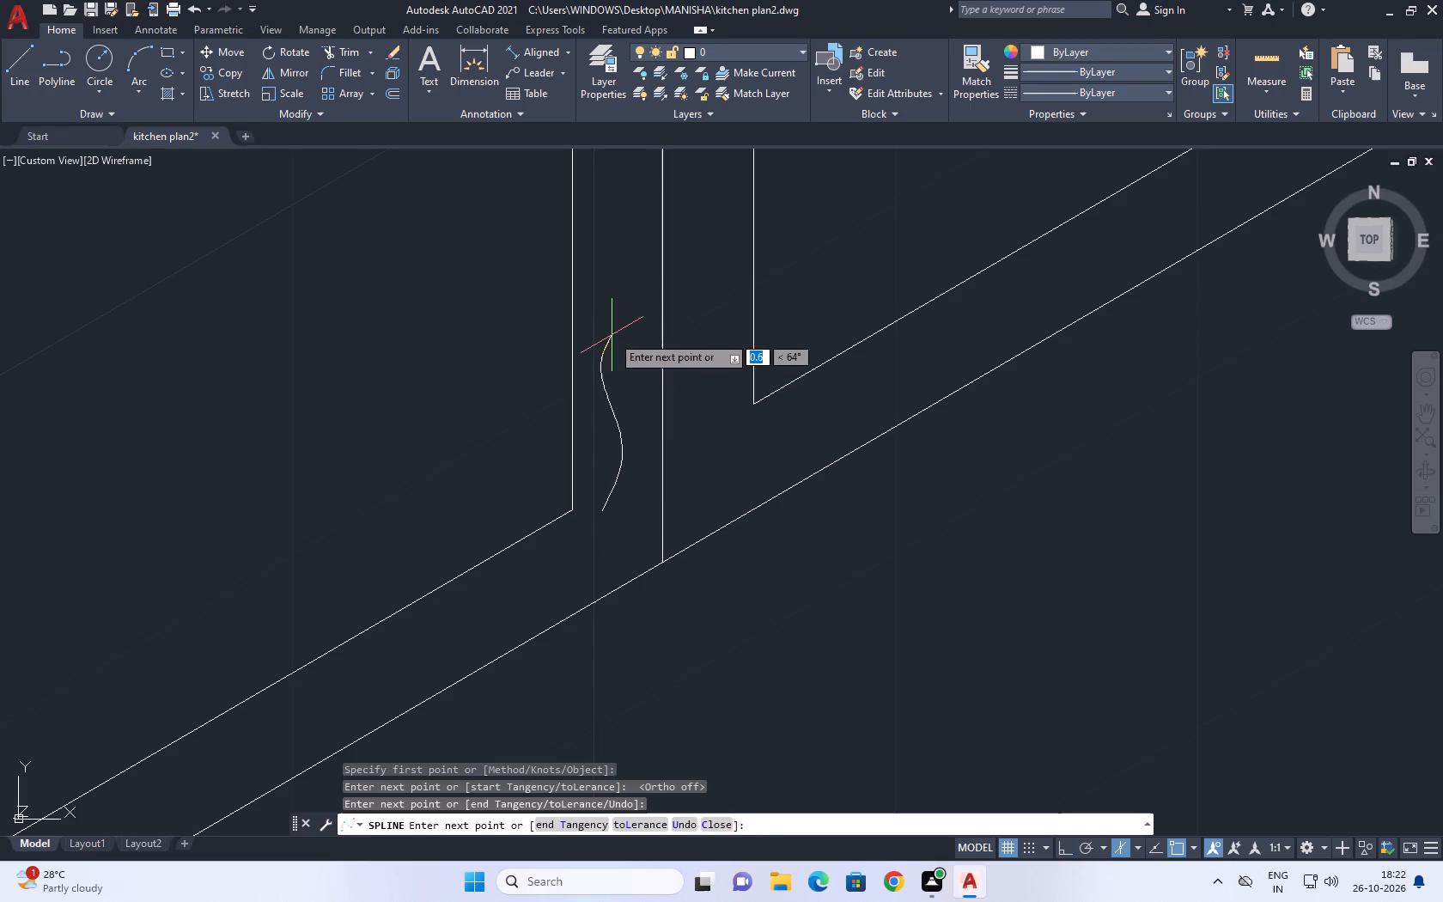
key("space")
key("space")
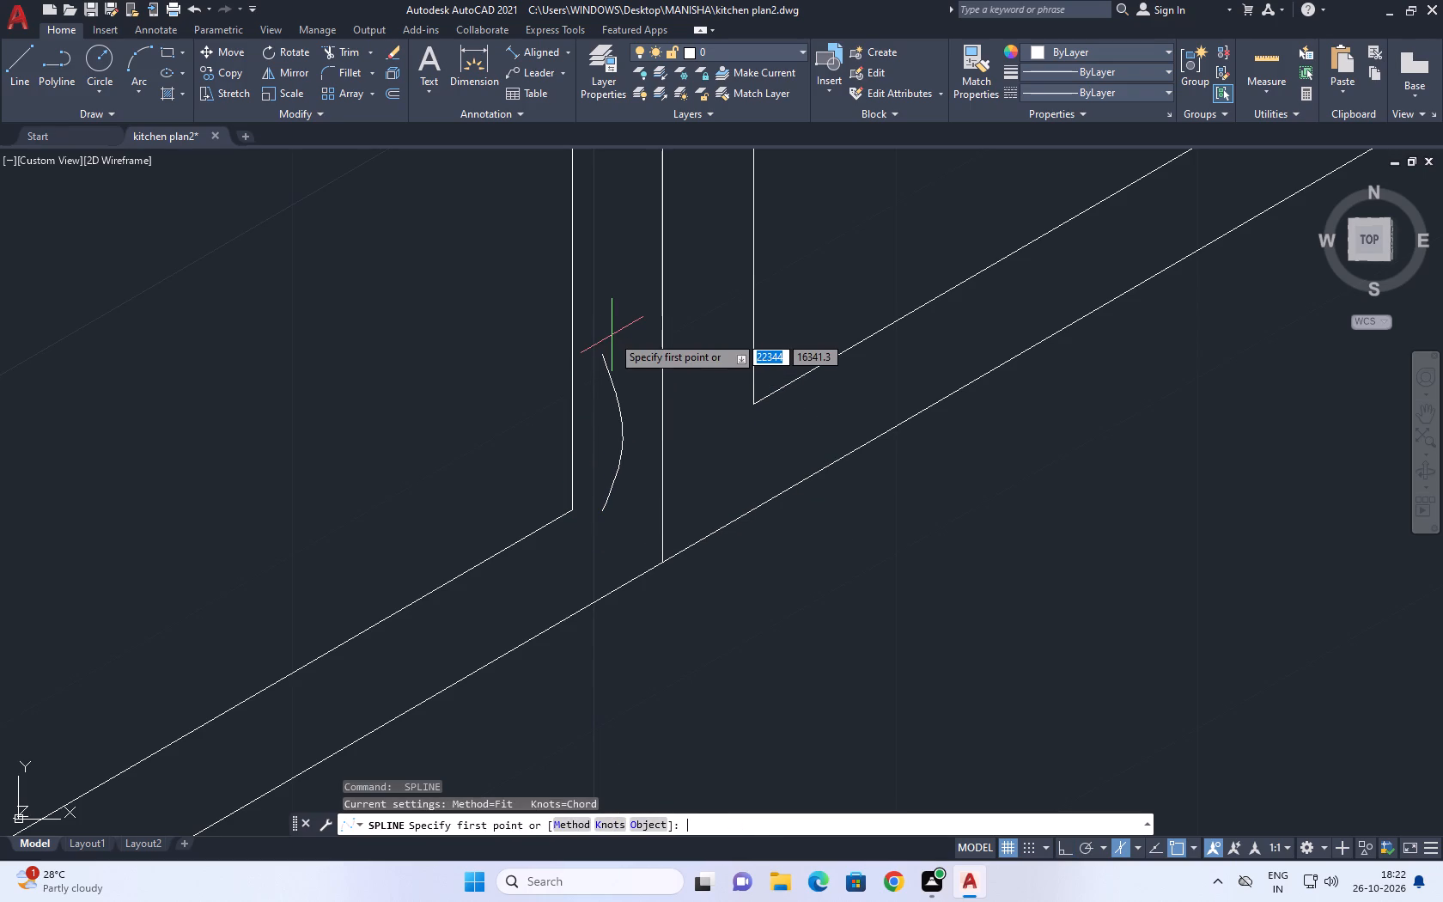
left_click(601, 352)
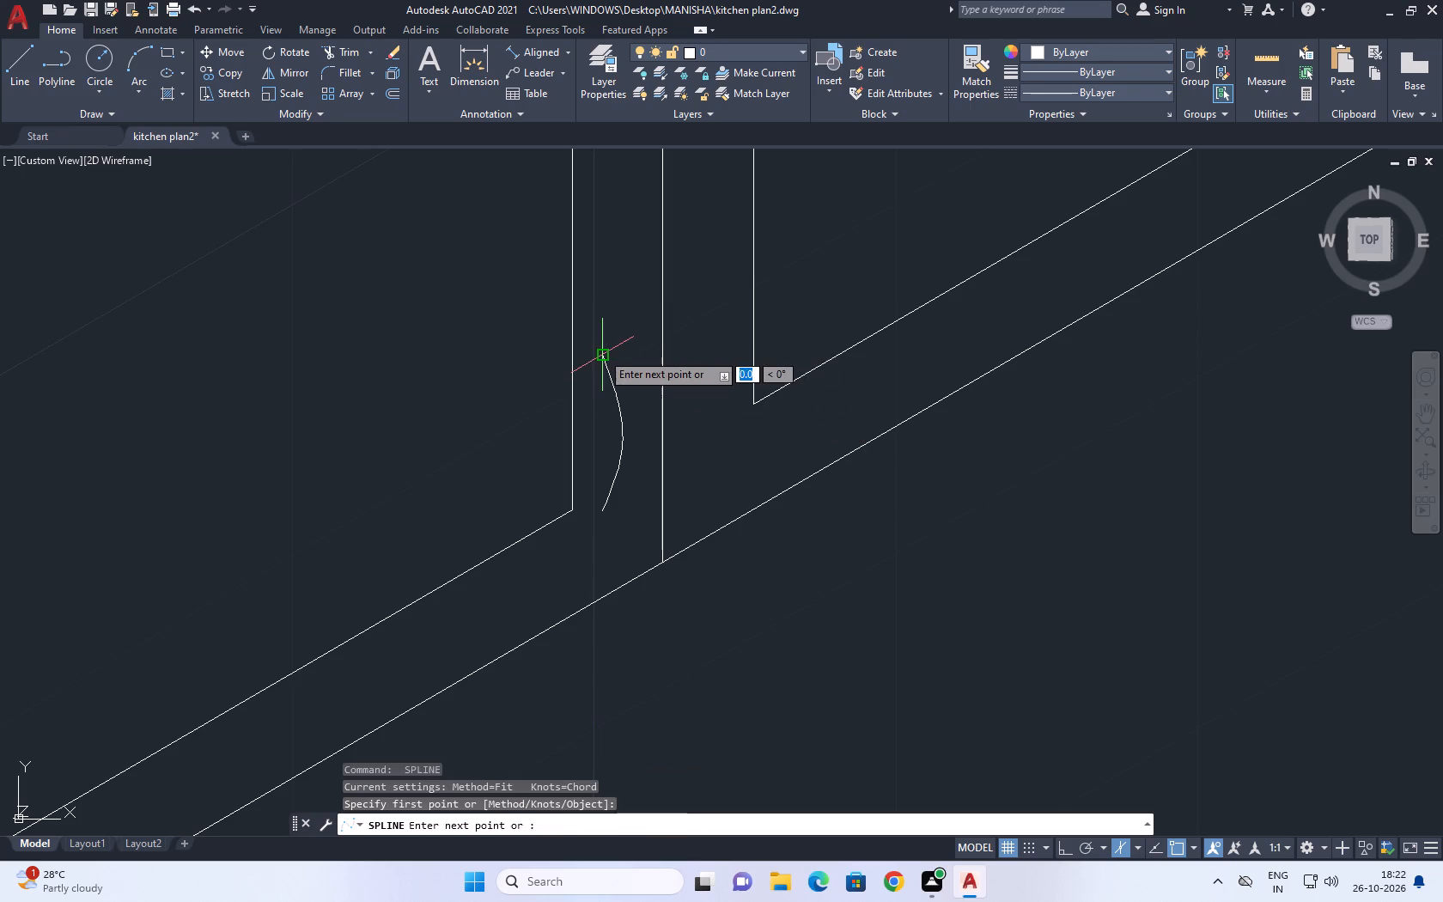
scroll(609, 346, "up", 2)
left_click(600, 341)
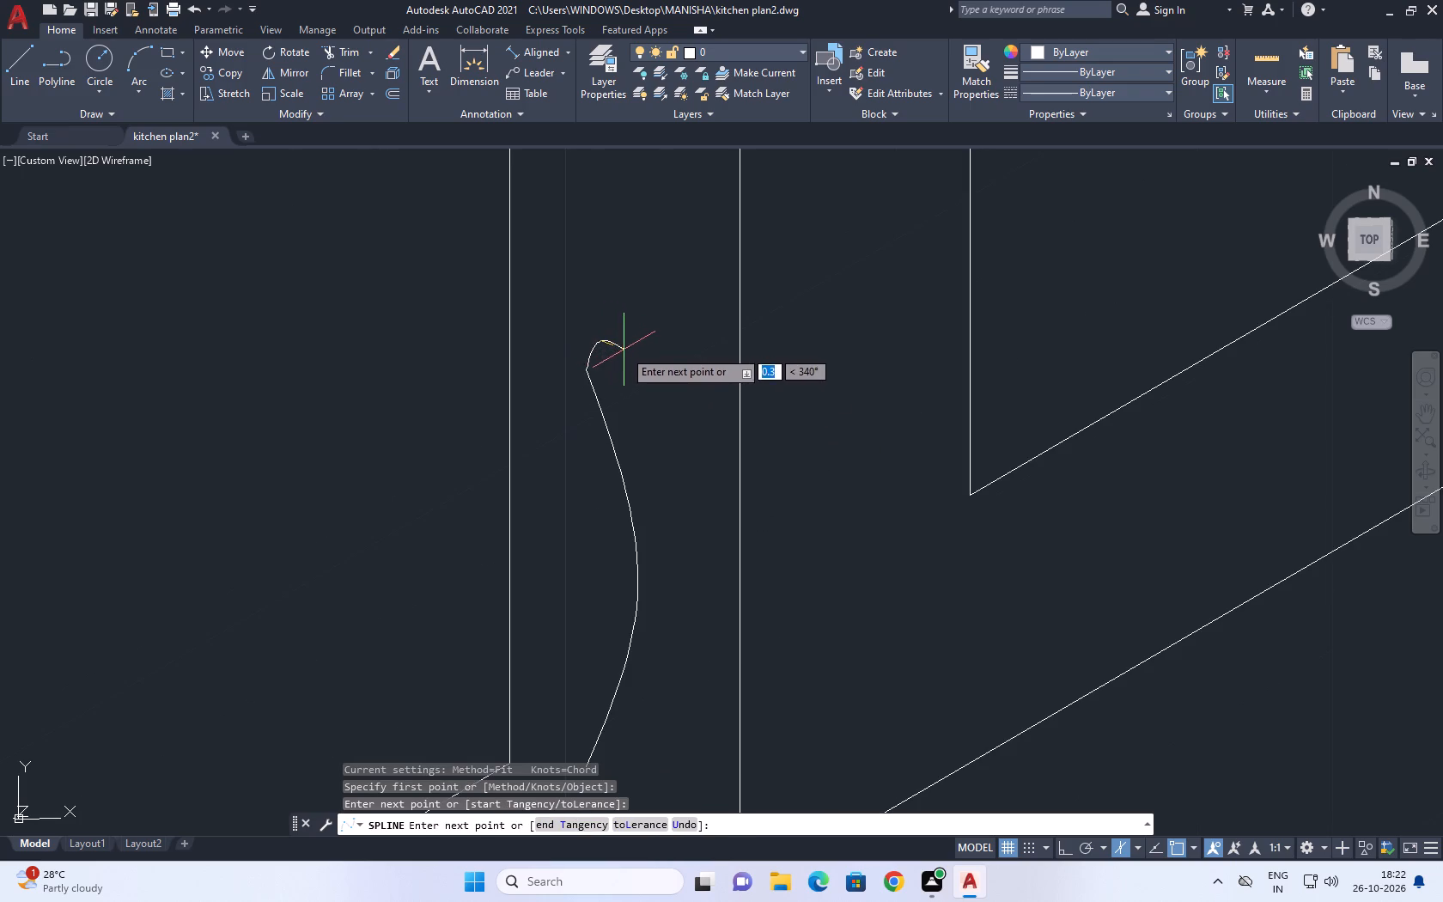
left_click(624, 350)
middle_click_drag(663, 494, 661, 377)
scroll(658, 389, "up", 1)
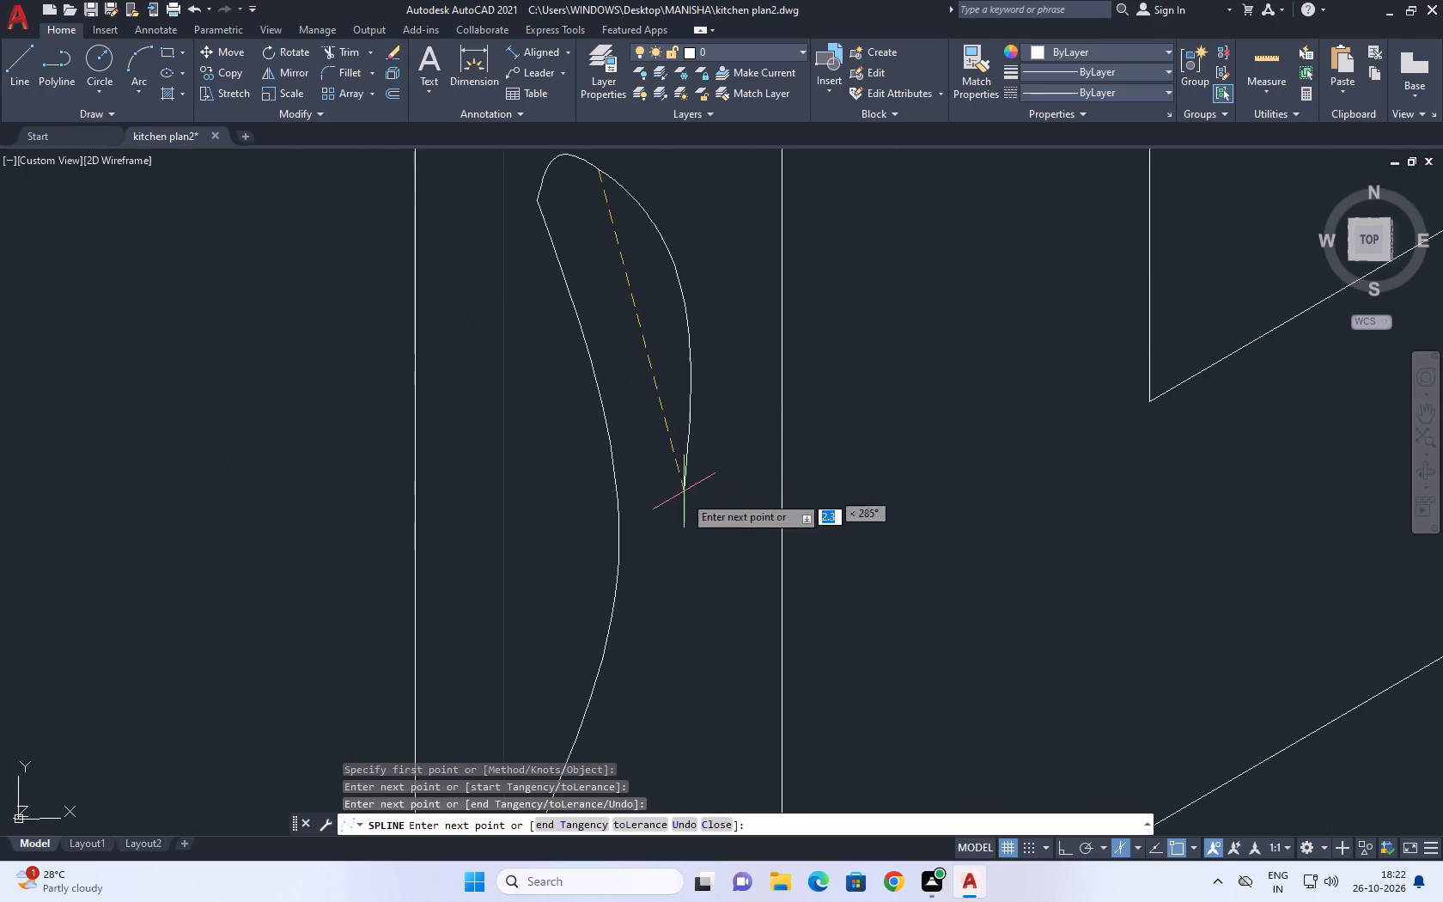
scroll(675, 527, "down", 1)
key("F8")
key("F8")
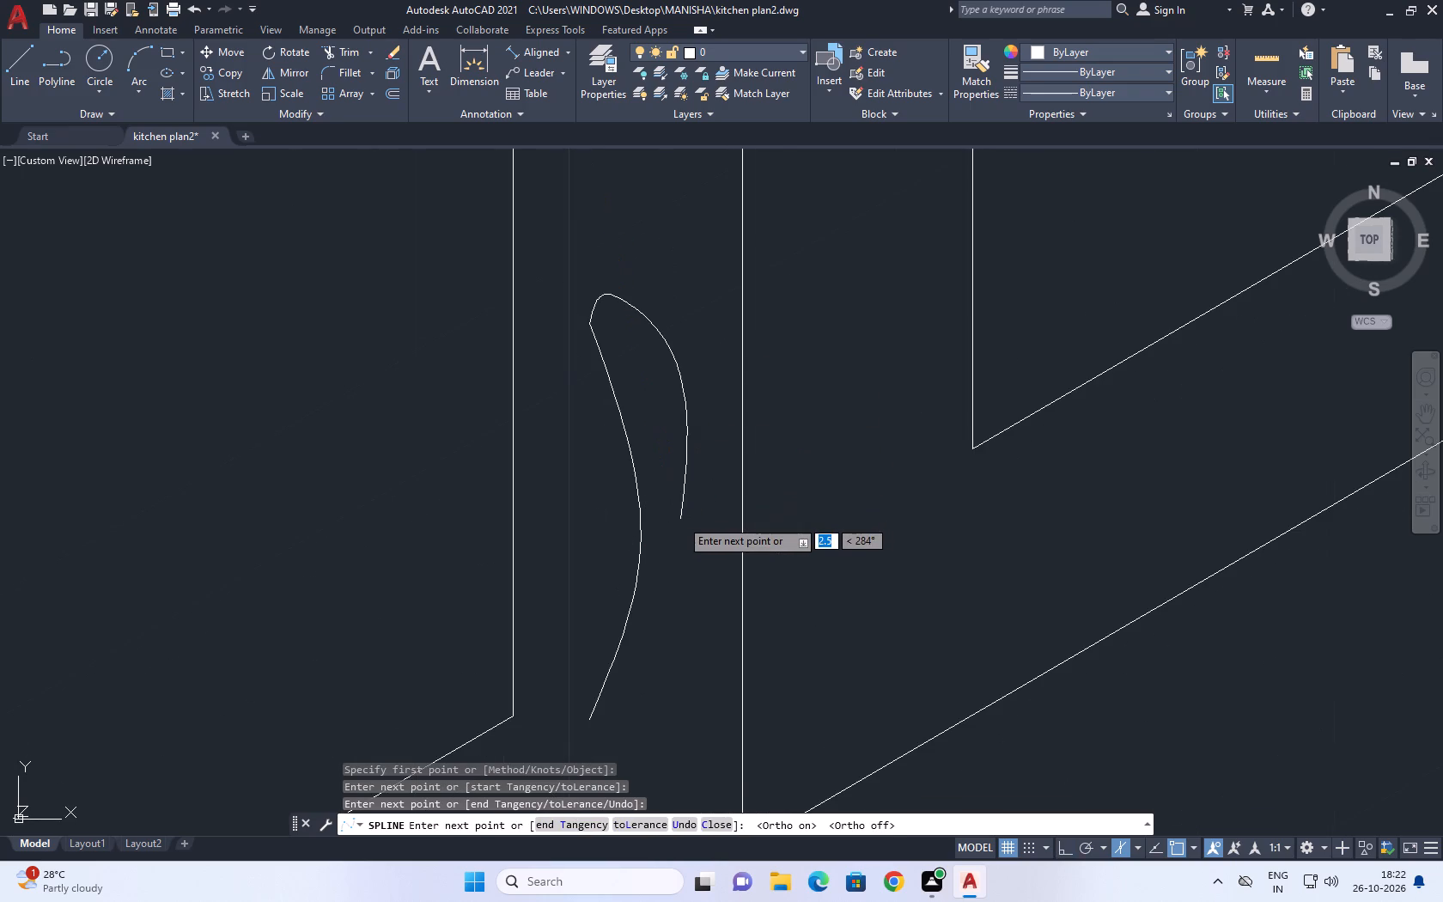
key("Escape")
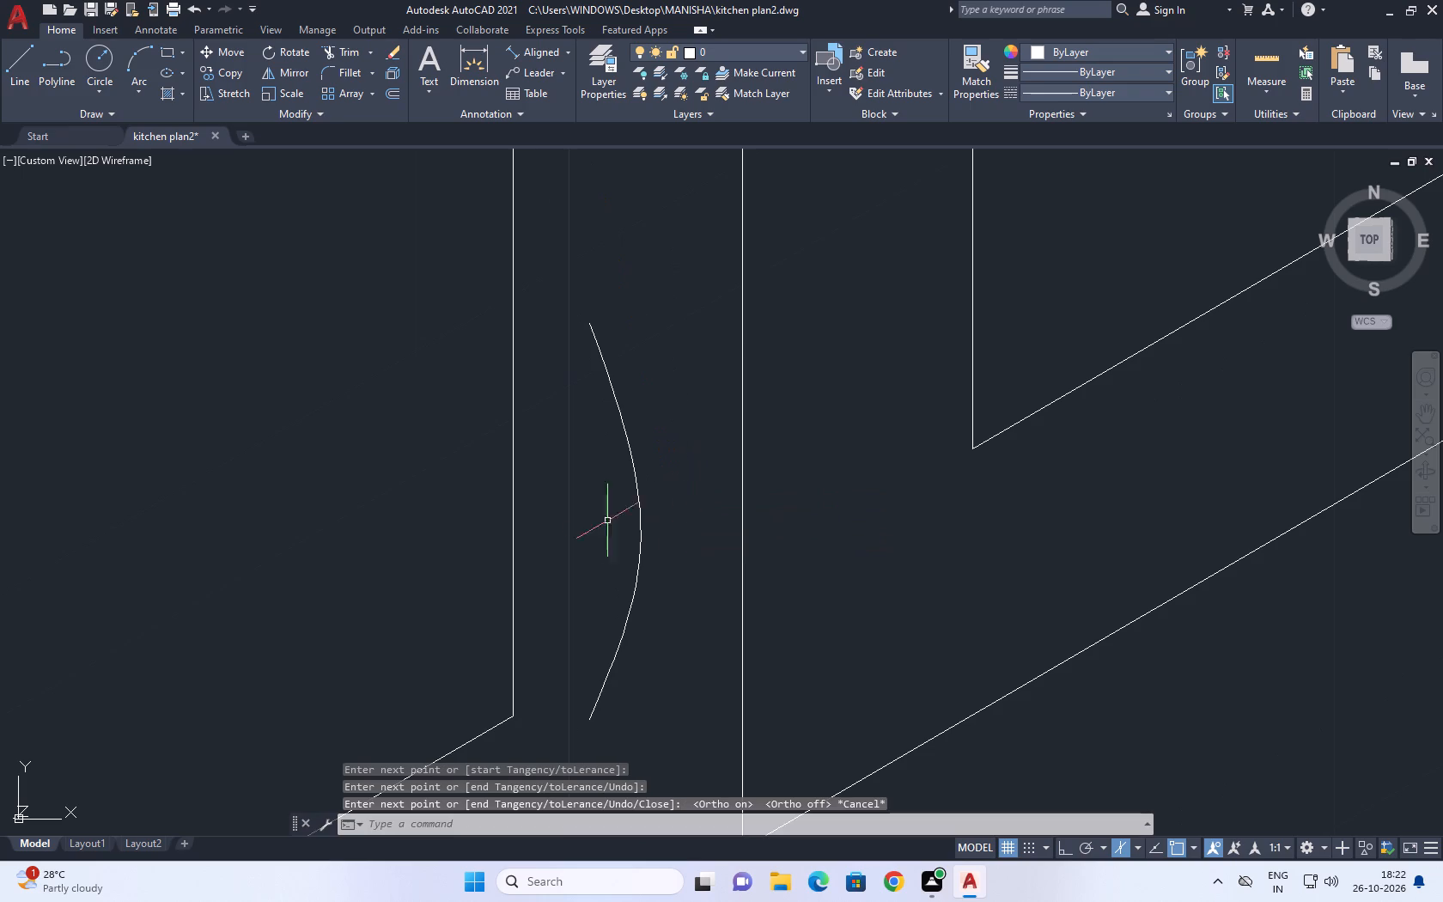
Copy the bowed spline about 0.5 towards the first divider's centre line for the handle's second side.
left_click_drag(654, 486, 640, 490)
left_click(612, 515)
middle_click_drag(612, 524, 639, 632)
key("c")
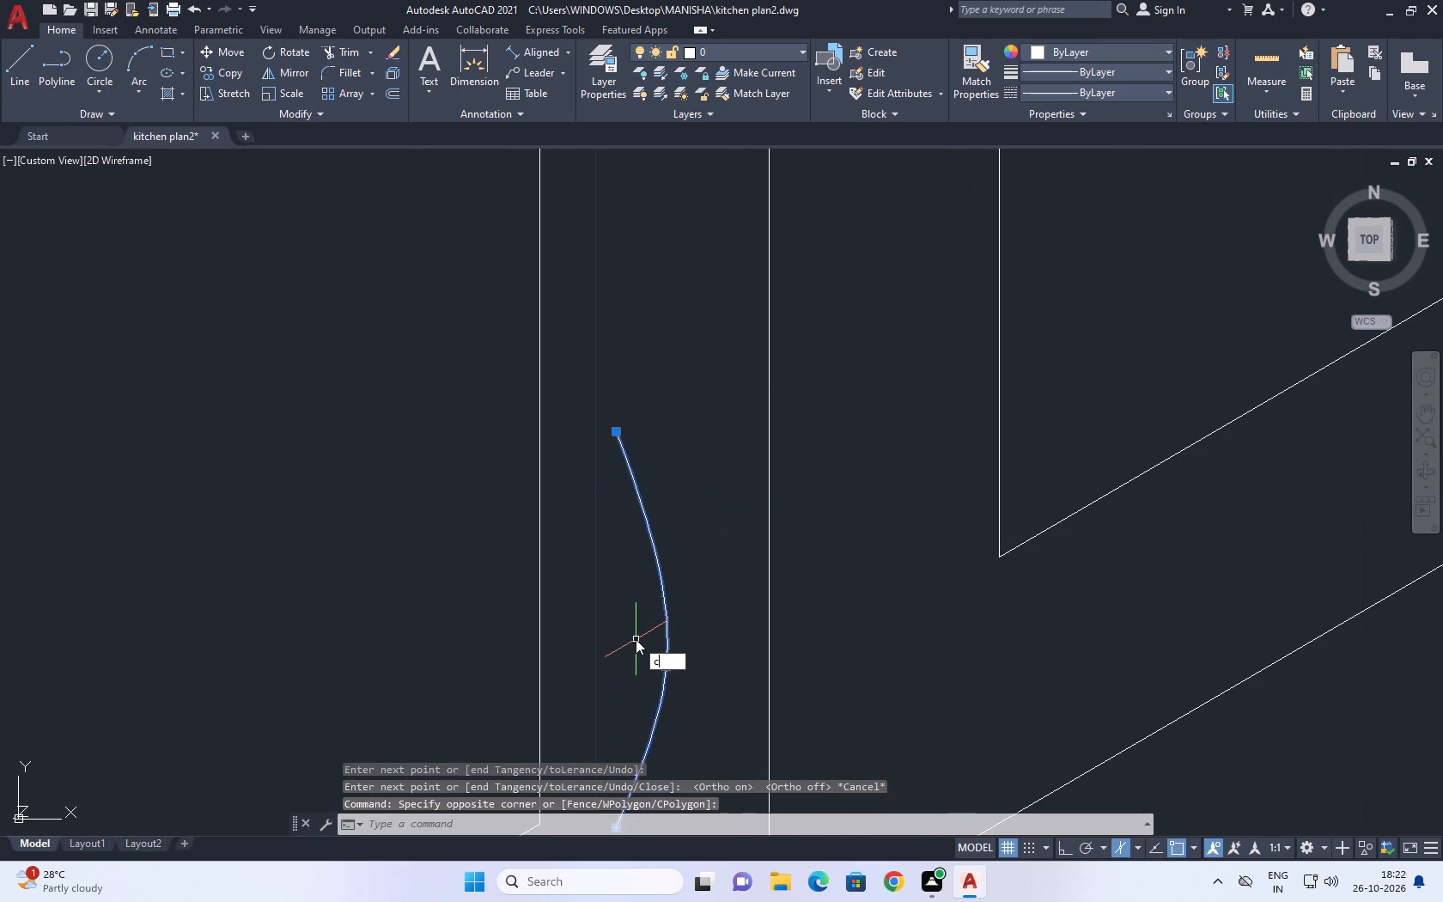
type("o")
key("space")
scroll(653, 747, "up", 3)
scroll(667, 570, "down", 6)
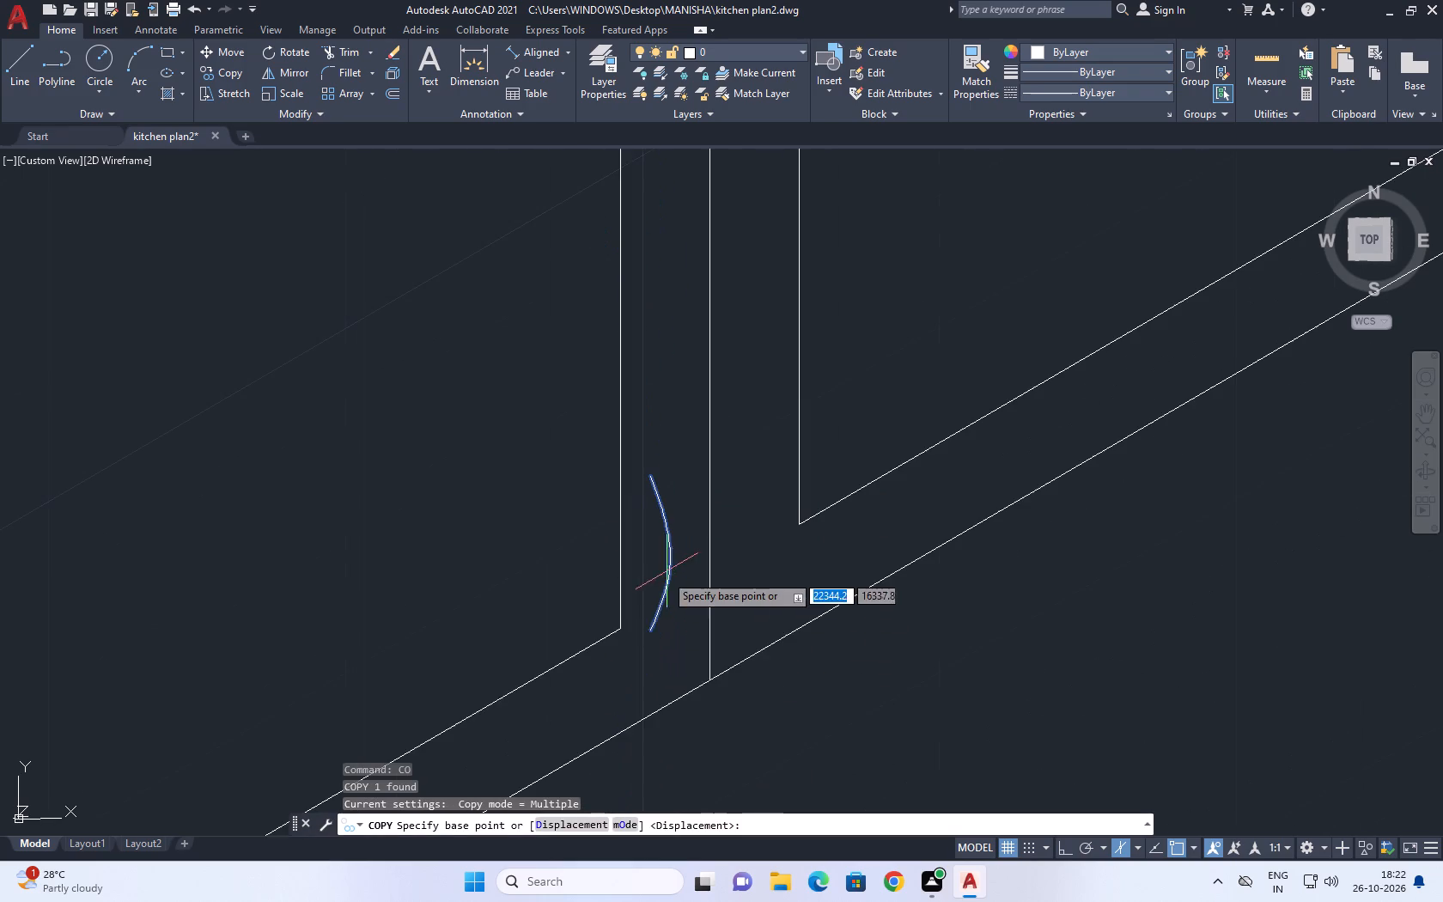
left_click(652, 632)
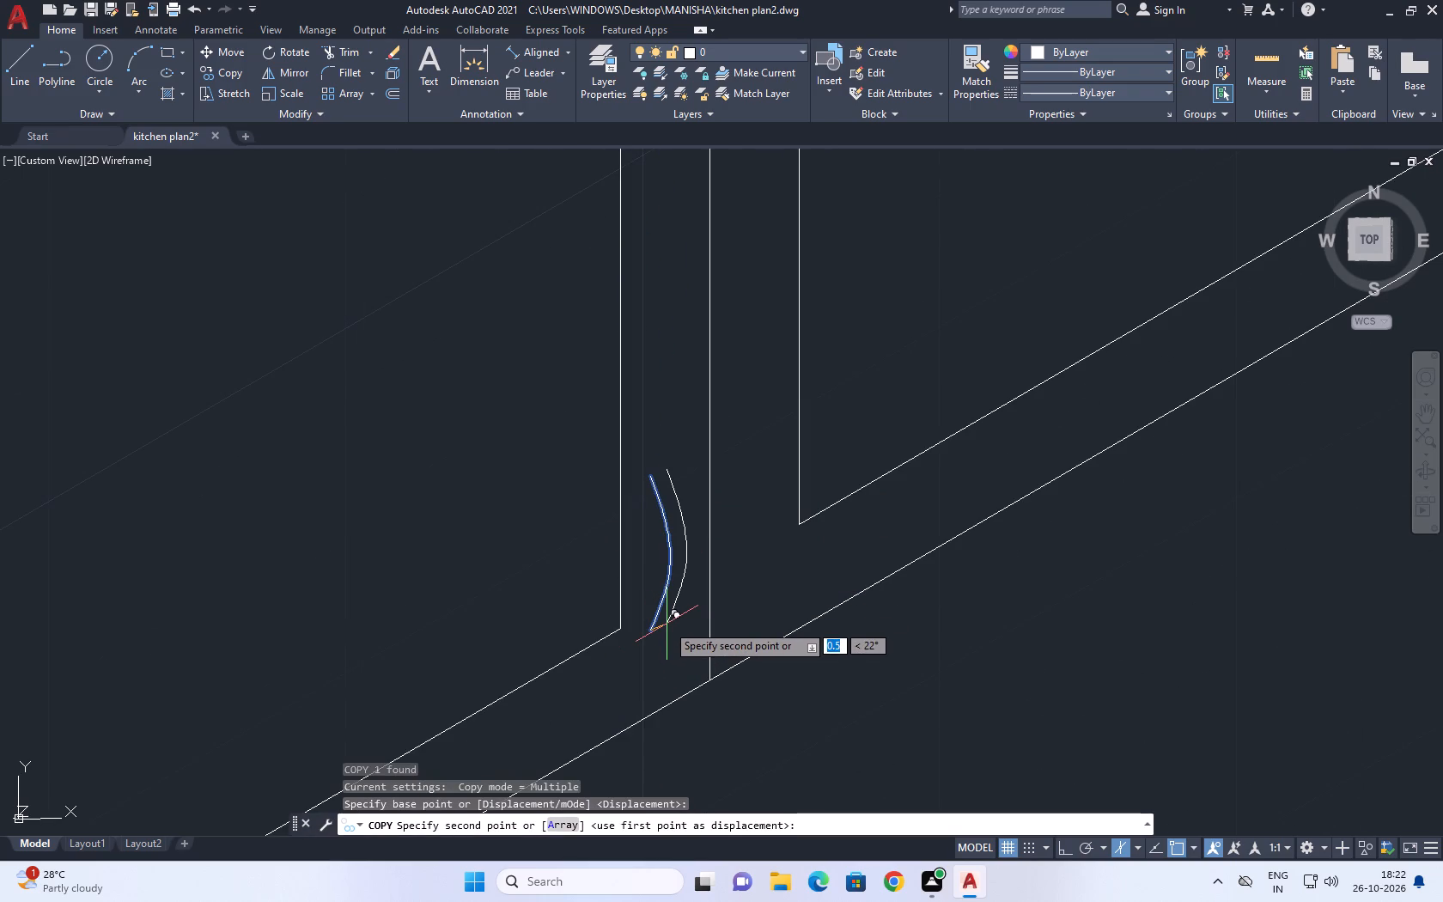
left_click(667, 624)
key("Escape")
Close the upper end of the two curves with a rounded three-point arc.
type("a")
key("space")
scroll(651, 491, "up", 1)
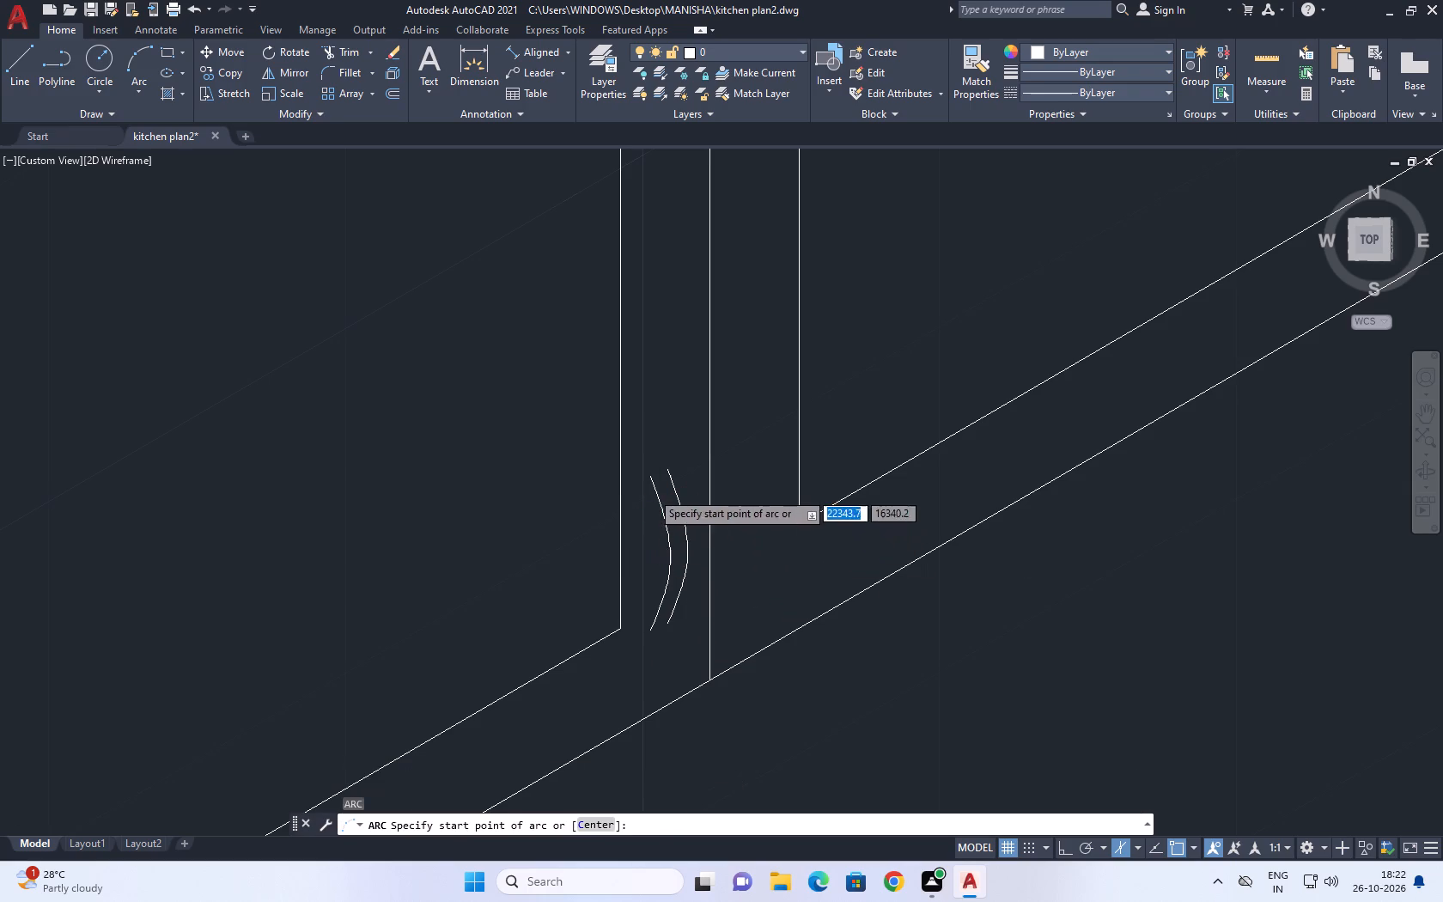
scroll(650, 489, "up", 2)
left_click(637, 430)
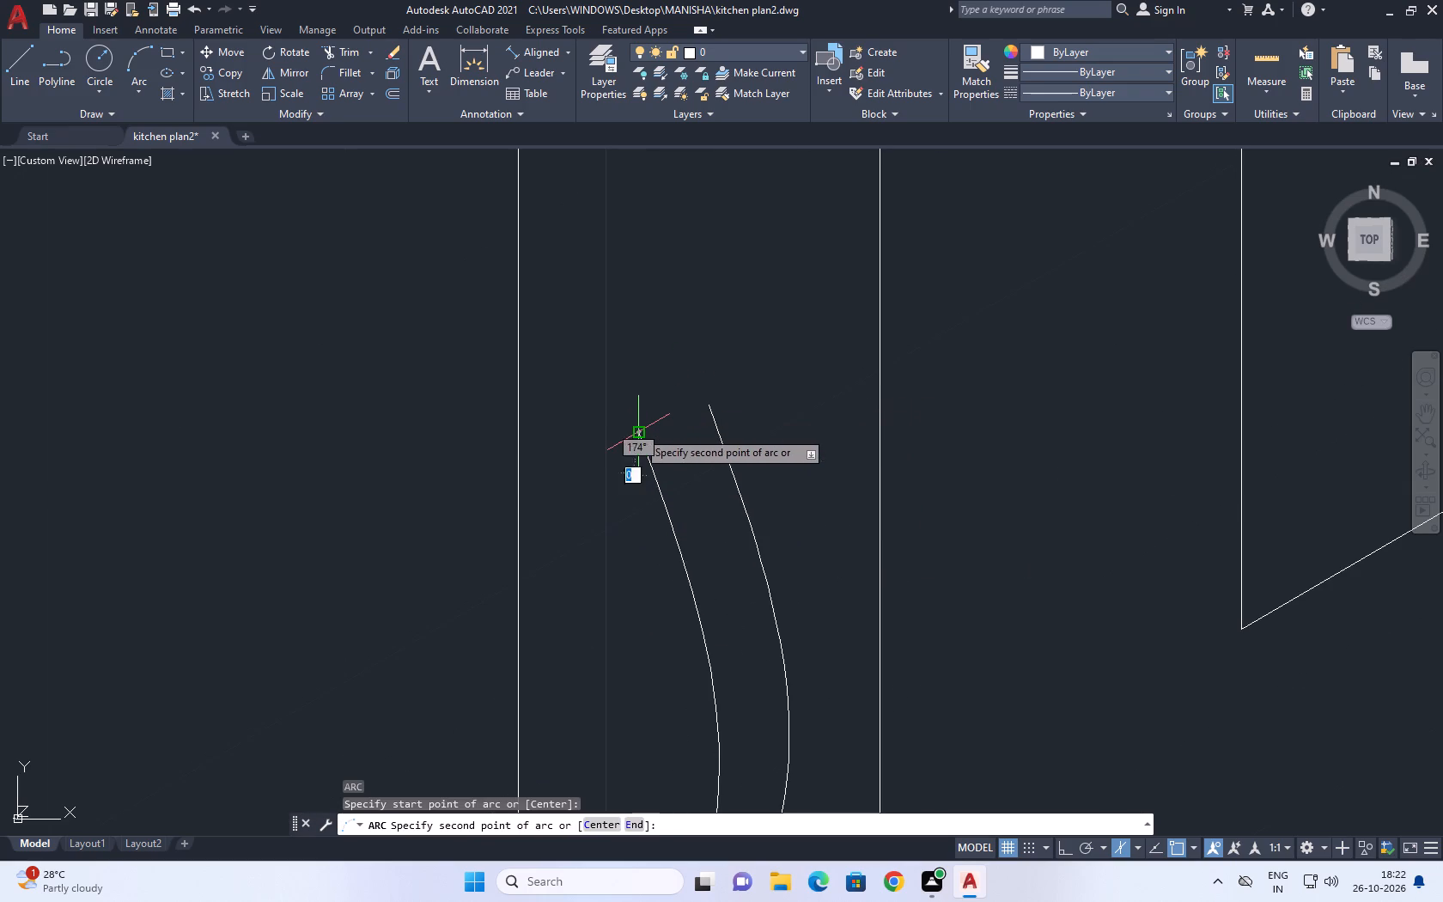
scroll(655, 398, "up", 1)
left_click(660, 407)
scroll(680, 388, "up", 1)
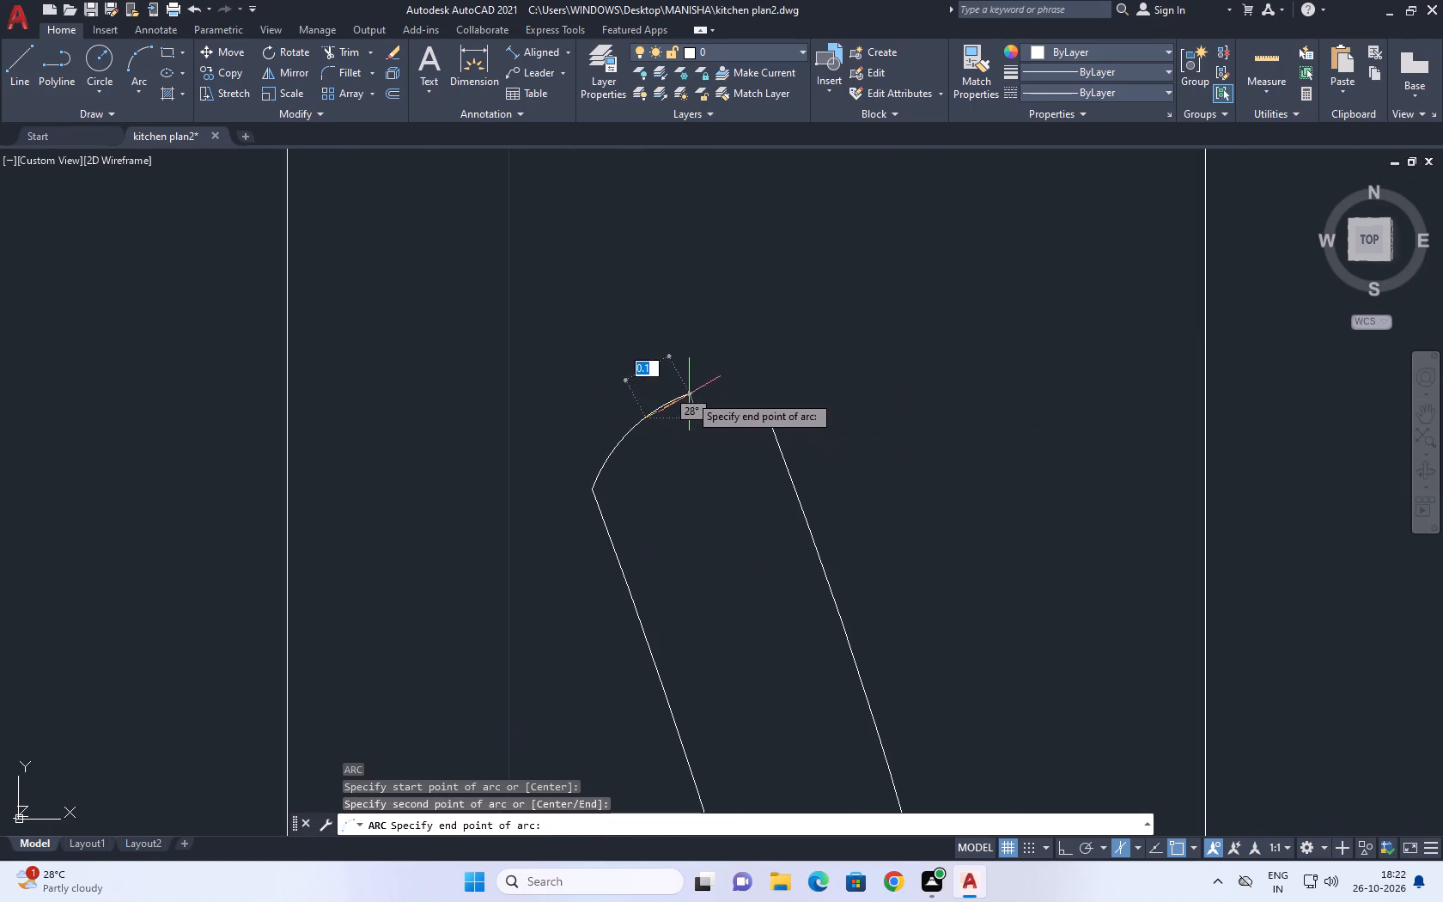
left_click(773, 423)
scroll(899, 353, "down", 6)
Close the lower end of the two curves with a three-point arc joining their endpoints.
key("space")
scroll(878, 433, "up", 5)
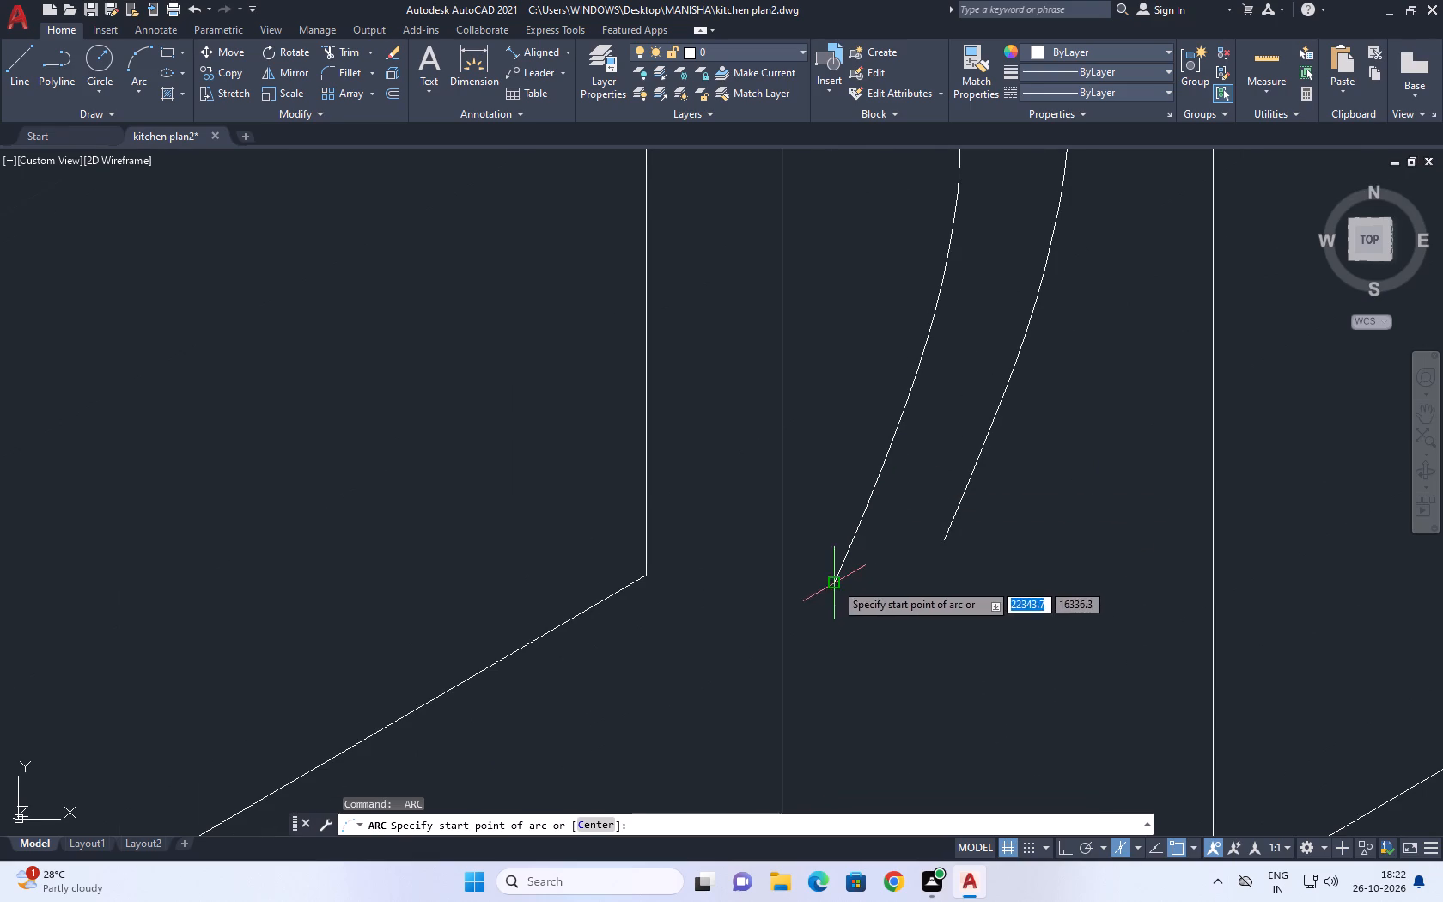
left_click(835, 582)
left_click(885, 571)
left_click(944, 538)
scroll(992, 485, "down", 5)
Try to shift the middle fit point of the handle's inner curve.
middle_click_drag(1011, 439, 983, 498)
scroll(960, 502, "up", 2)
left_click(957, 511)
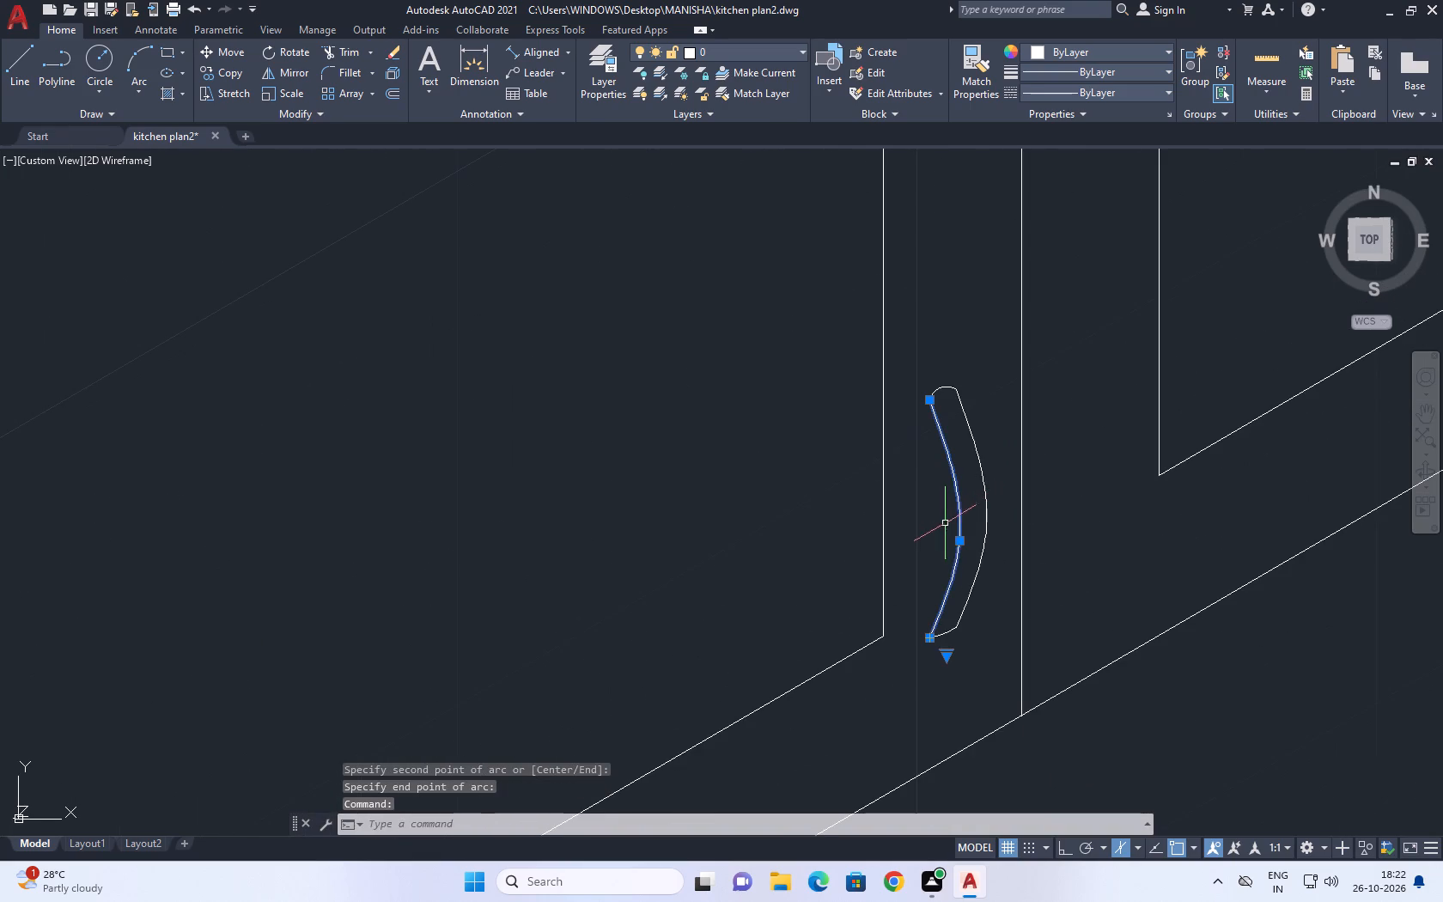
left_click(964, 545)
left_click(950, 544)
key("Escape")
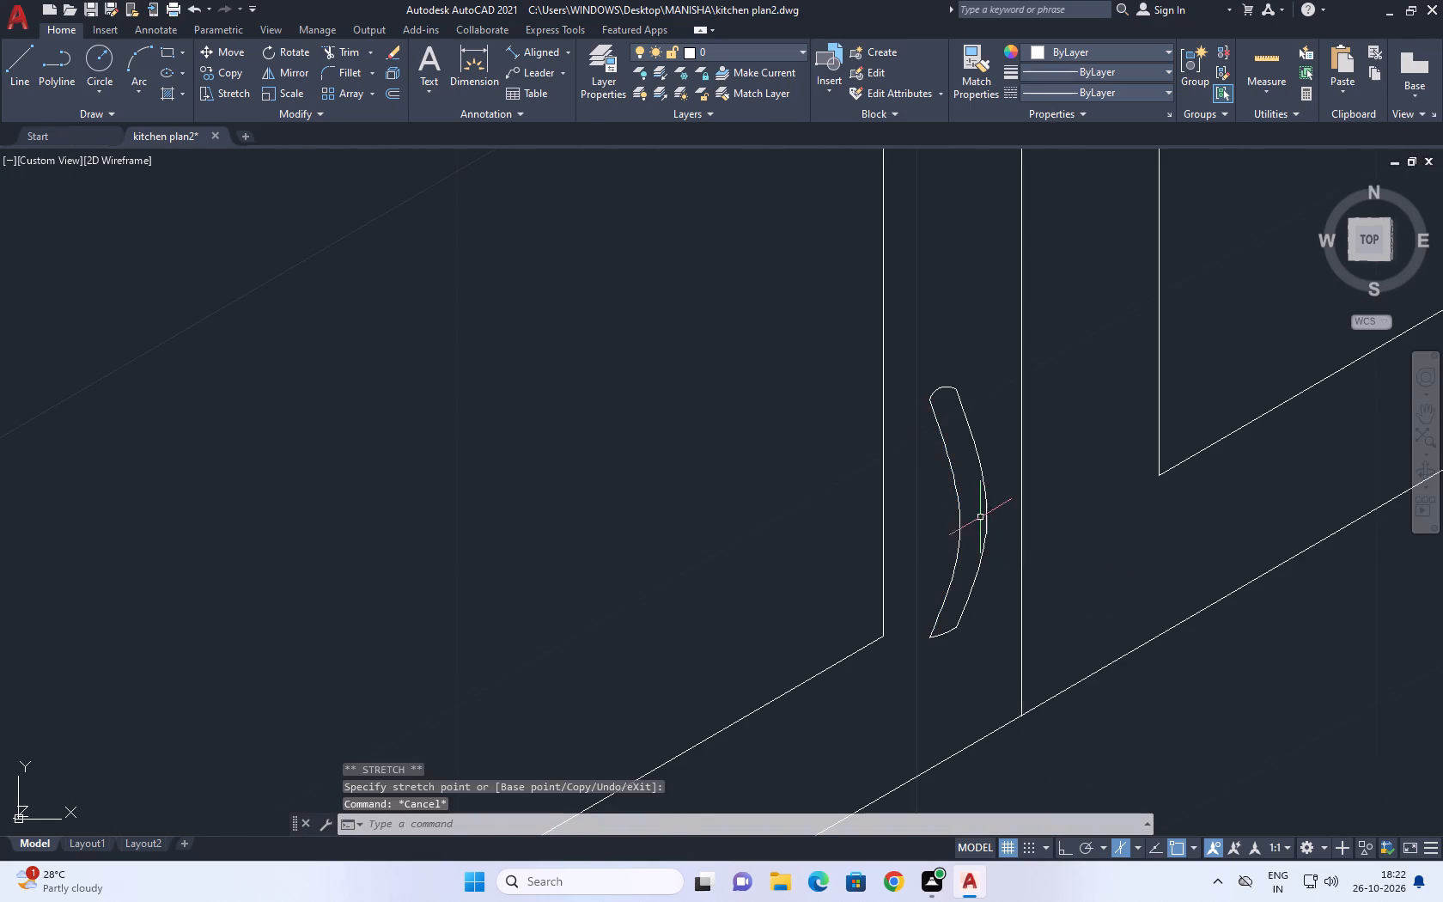
Convert the four curves of the handle outline into a block named hanger.
left_click(920, 360)
left_click(998, 668)
middle_click_drag(941, 542, 922, 580)
key("b")
key("space")
key("h")
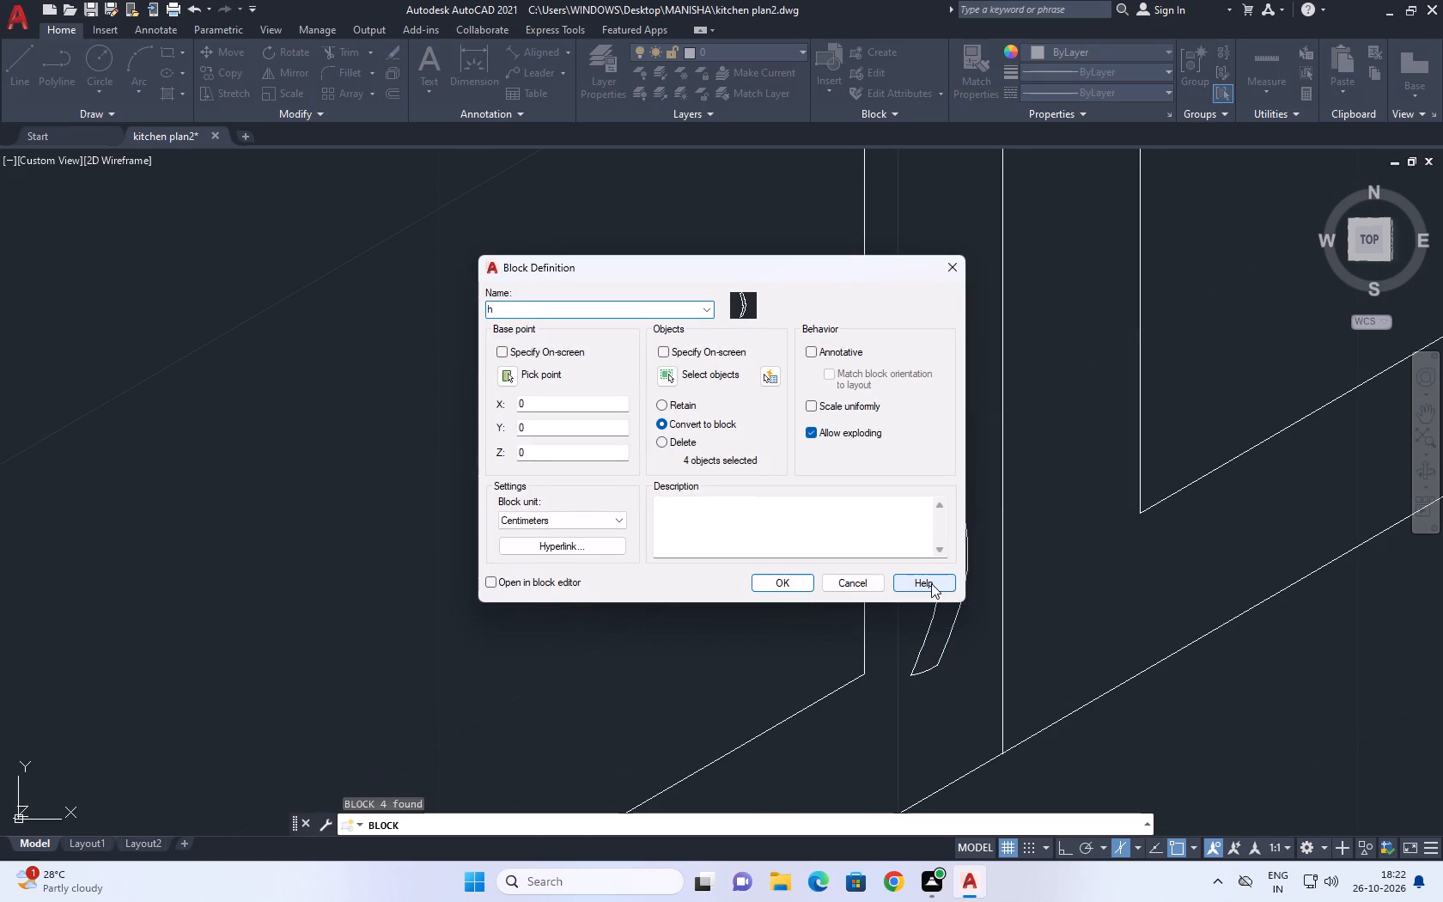
key("a")
key("n")
key("g")
type("er")
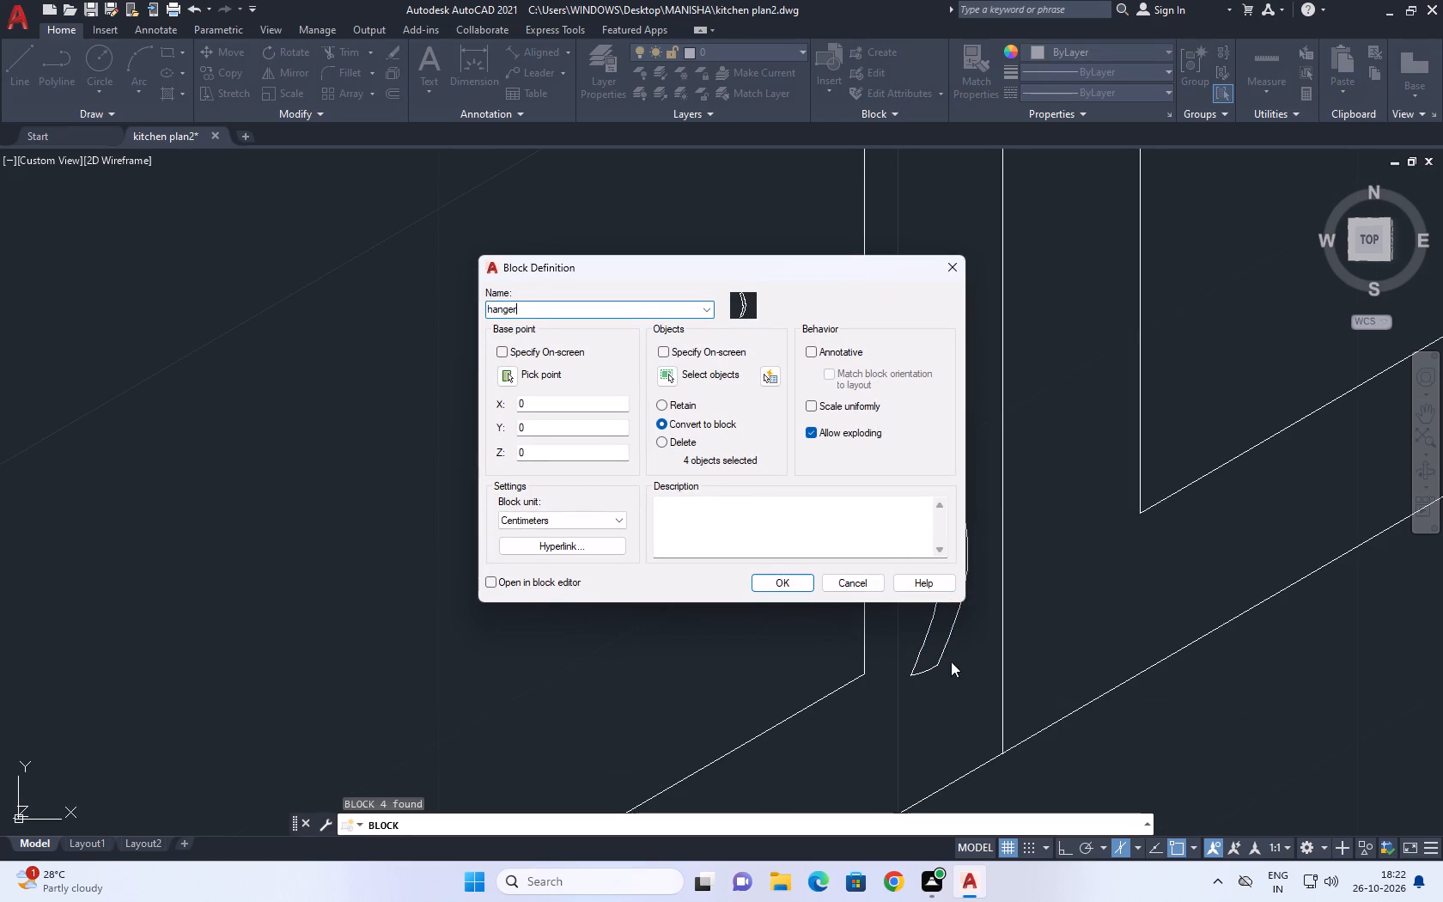
left_click(799, 586)
Copy the hanger block along the rail direction, with Ortho on, to the other side of the first divider's centre line.
left_click(956, 657)
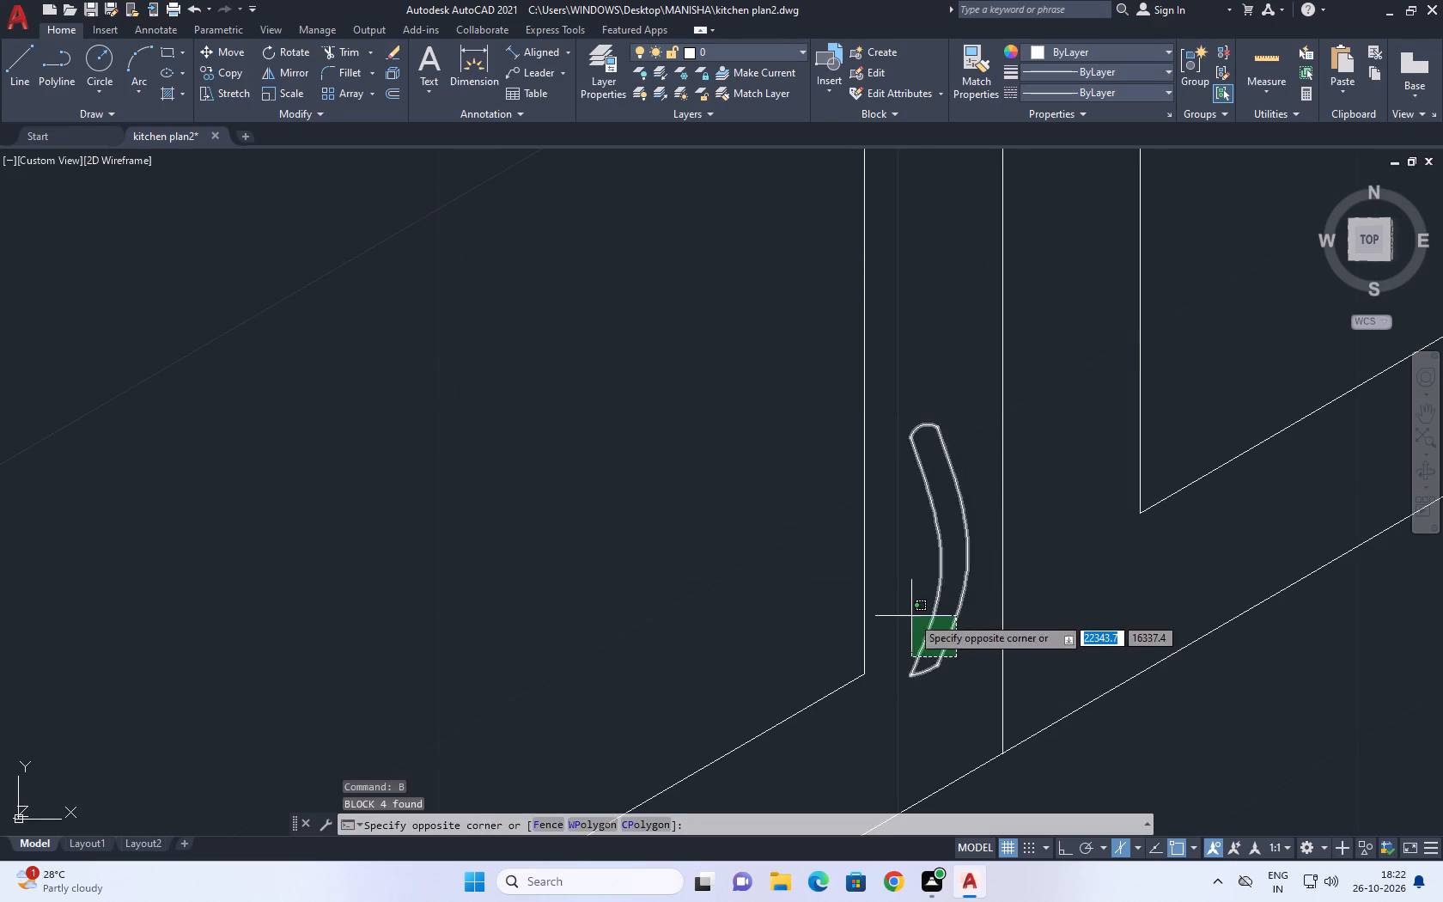
left_click(910, 615)
scroll(910, 615, "down", 1)
middle_click_drag(929, 606, 838, 682)
key("c")
key("o")
key("space")
left_click(833, 726)
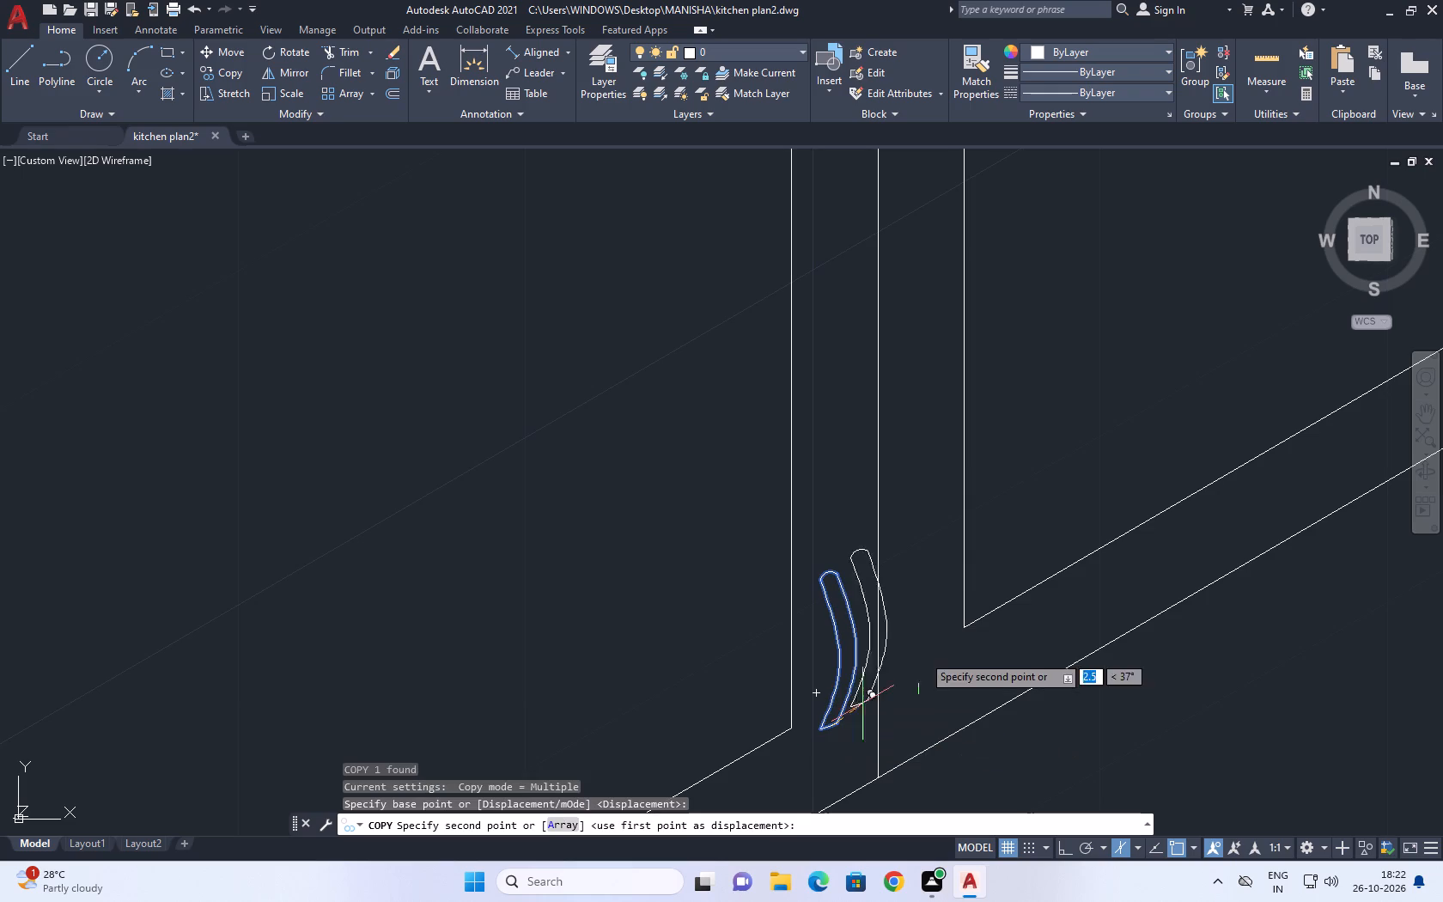
key("F8")
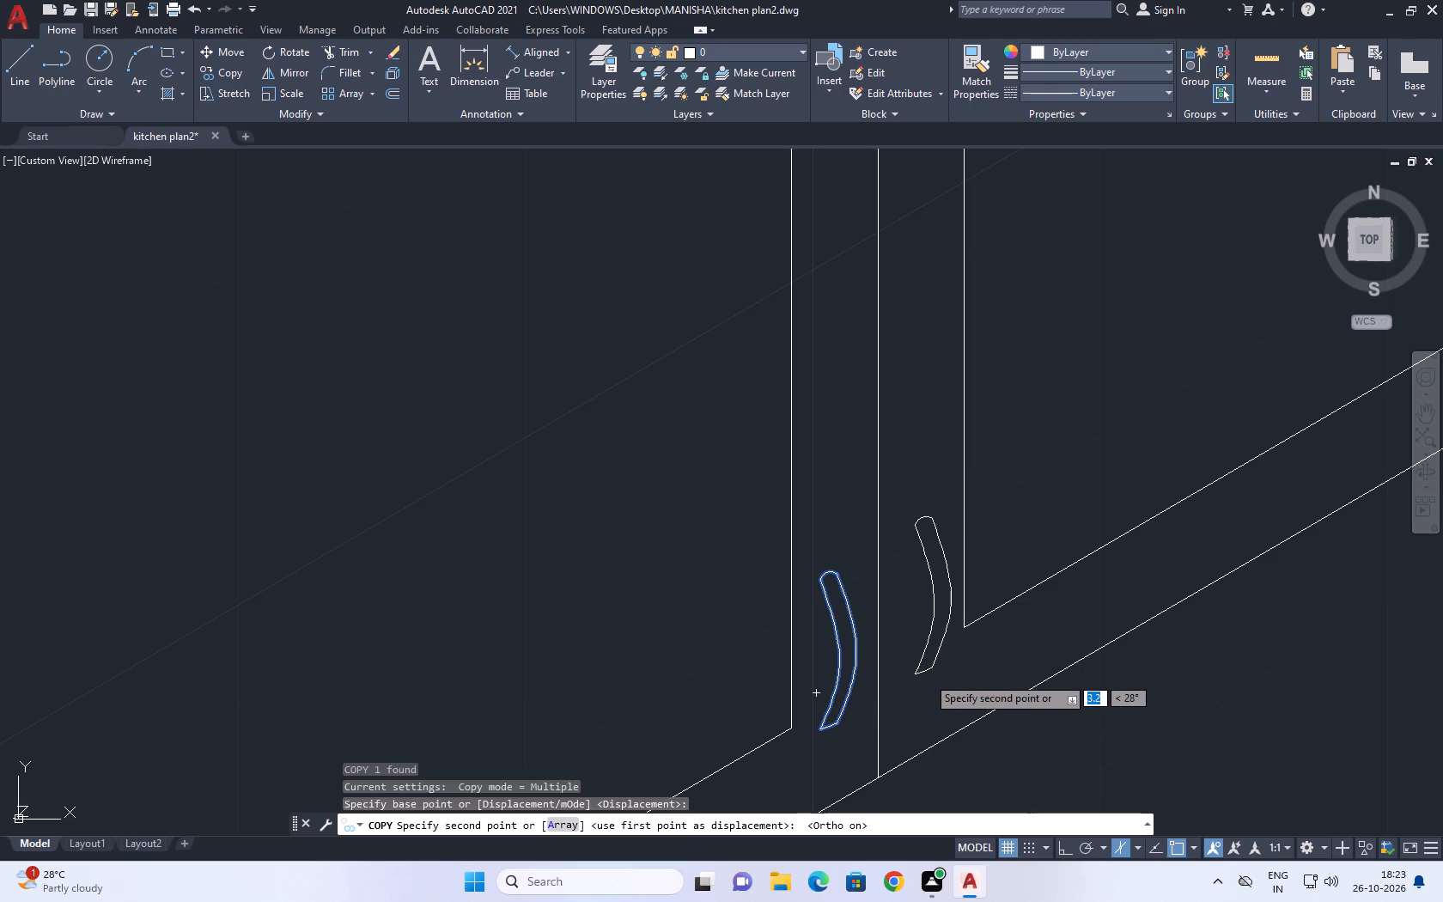
left_click(922, 678)
Place two more hanger copies side by side at the foot of the second divider.
scroll(930, 606, "down", 3)
middle_click_drag(1047, 552, 862, 686)
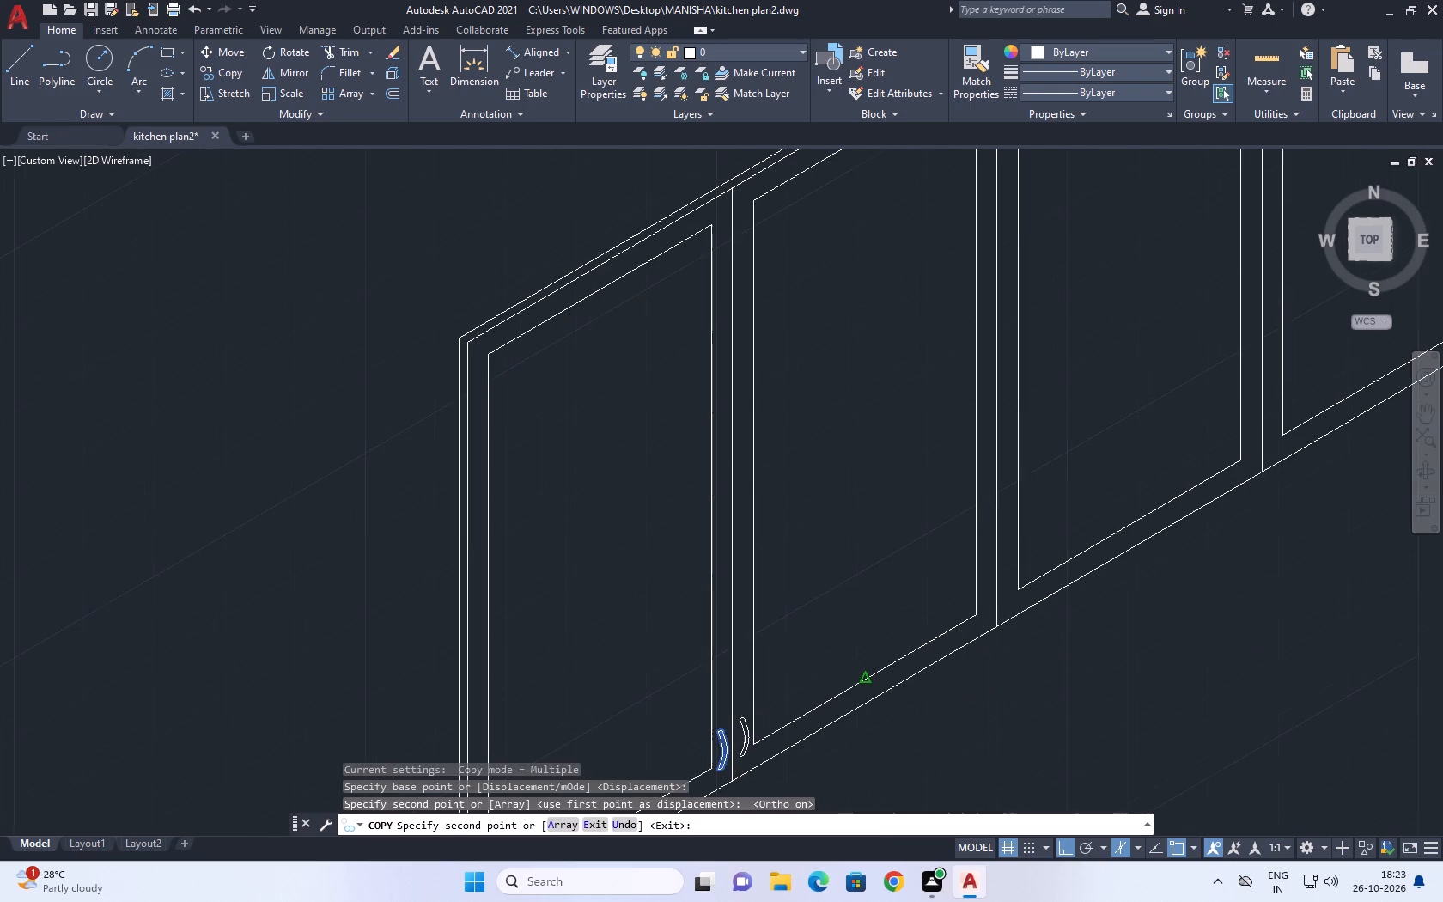
scroll(968, 636, "up", 1)
left_click(995, 628)
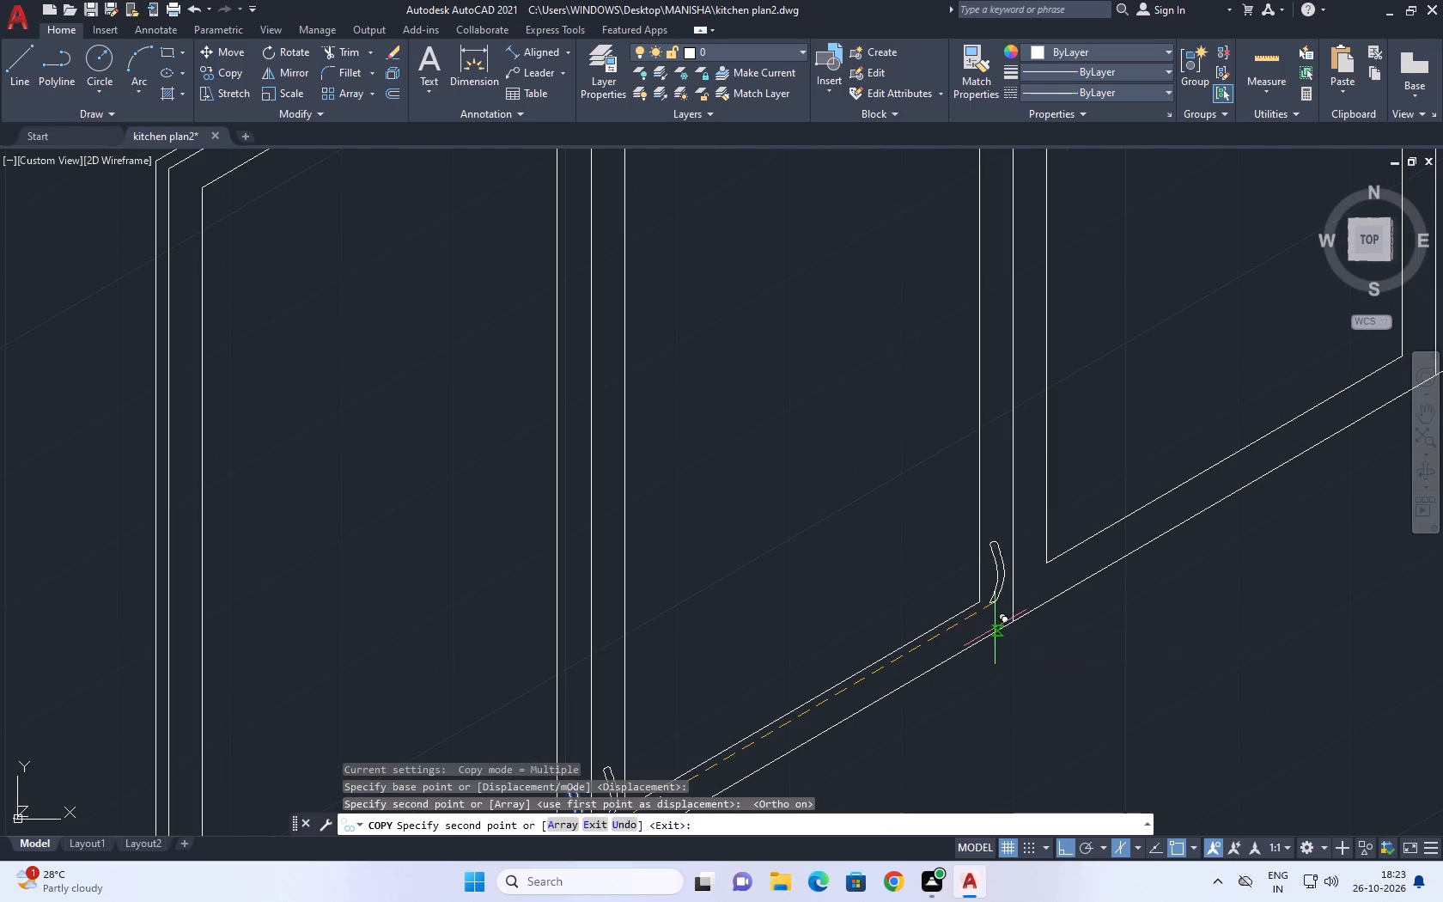
left_click(1020, 608)
middle_click_drag(1081, 542, 708, 669)
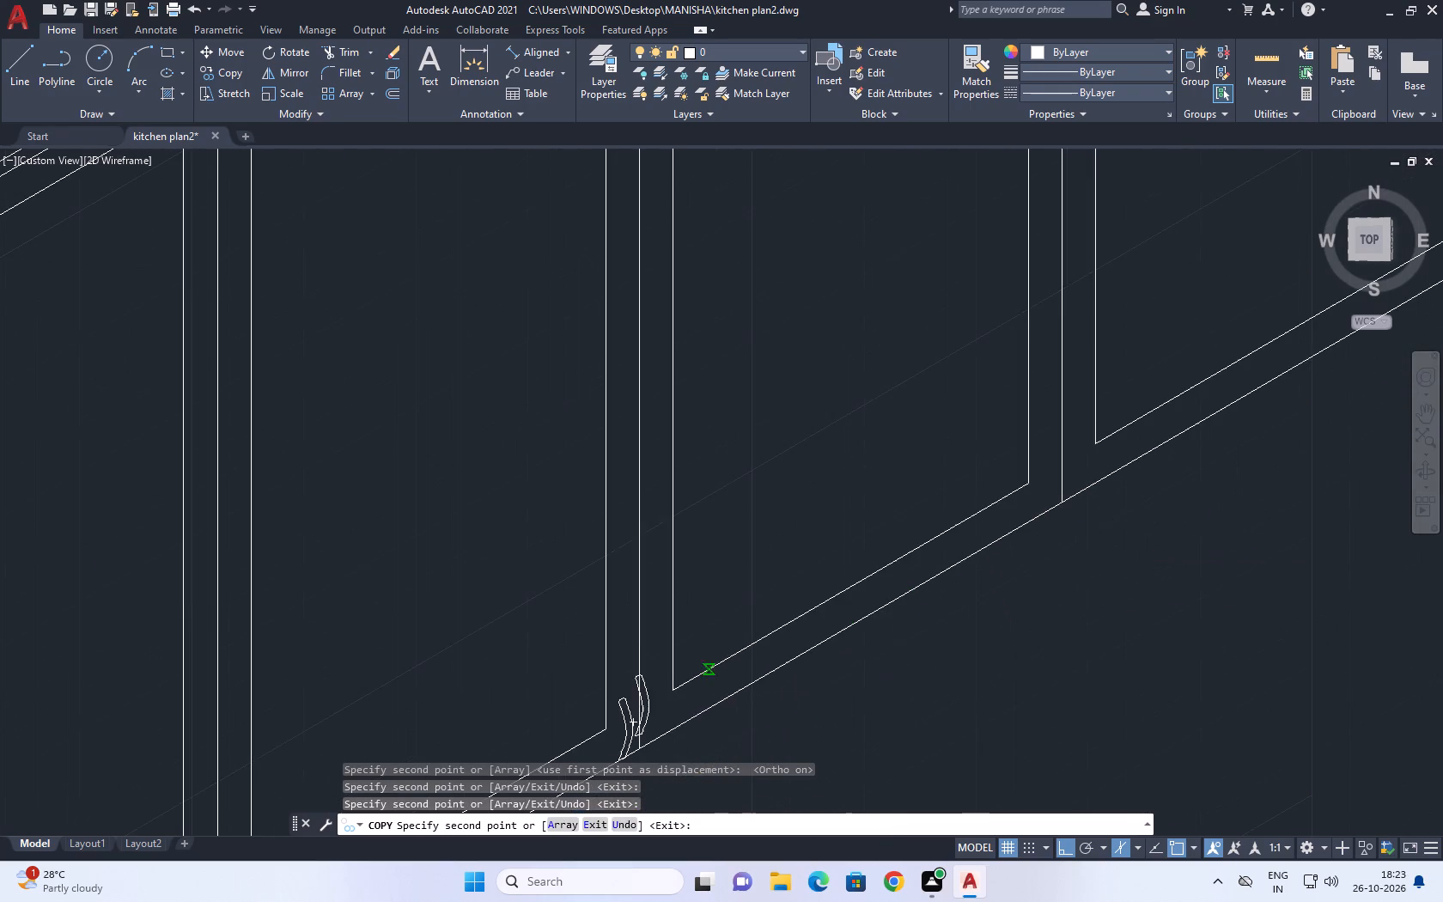
key("Escape")
Move the near-side hanger at the foot of the second divider straight up, clear of the bottom rail, with Ortho on.
scroll(947, 544, "down", 4)
scroll(794, 631, "up", 3)
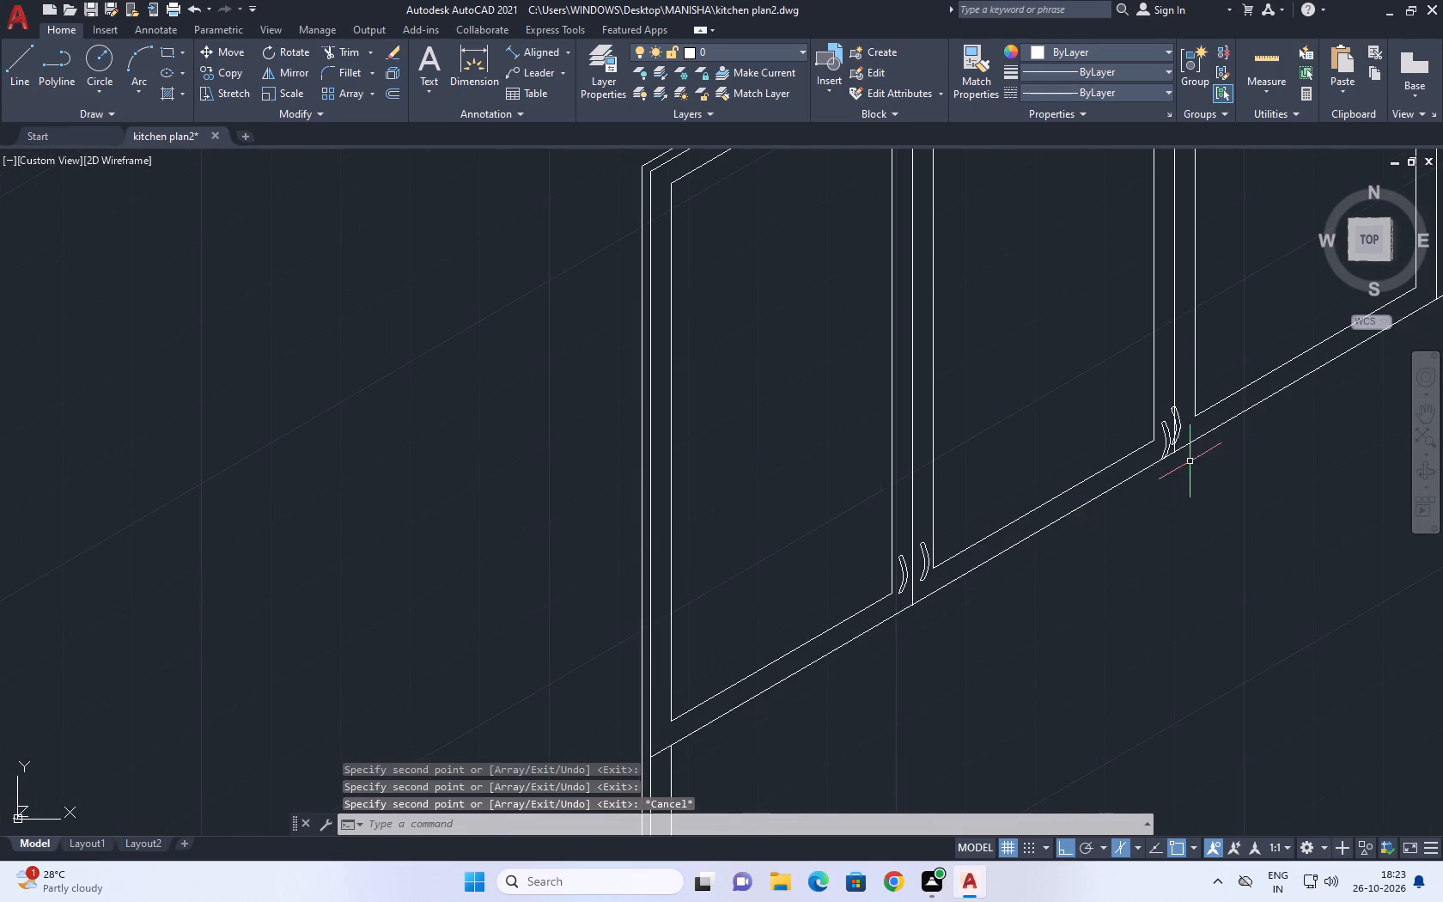
middle_click_drag(1130, 501, 973, 613)
scroll(971, 570, "up", 2)
left_click(1027, 477)
left_click(1088, 619)
middle_click_drag(1055, 527, 1056, 584)
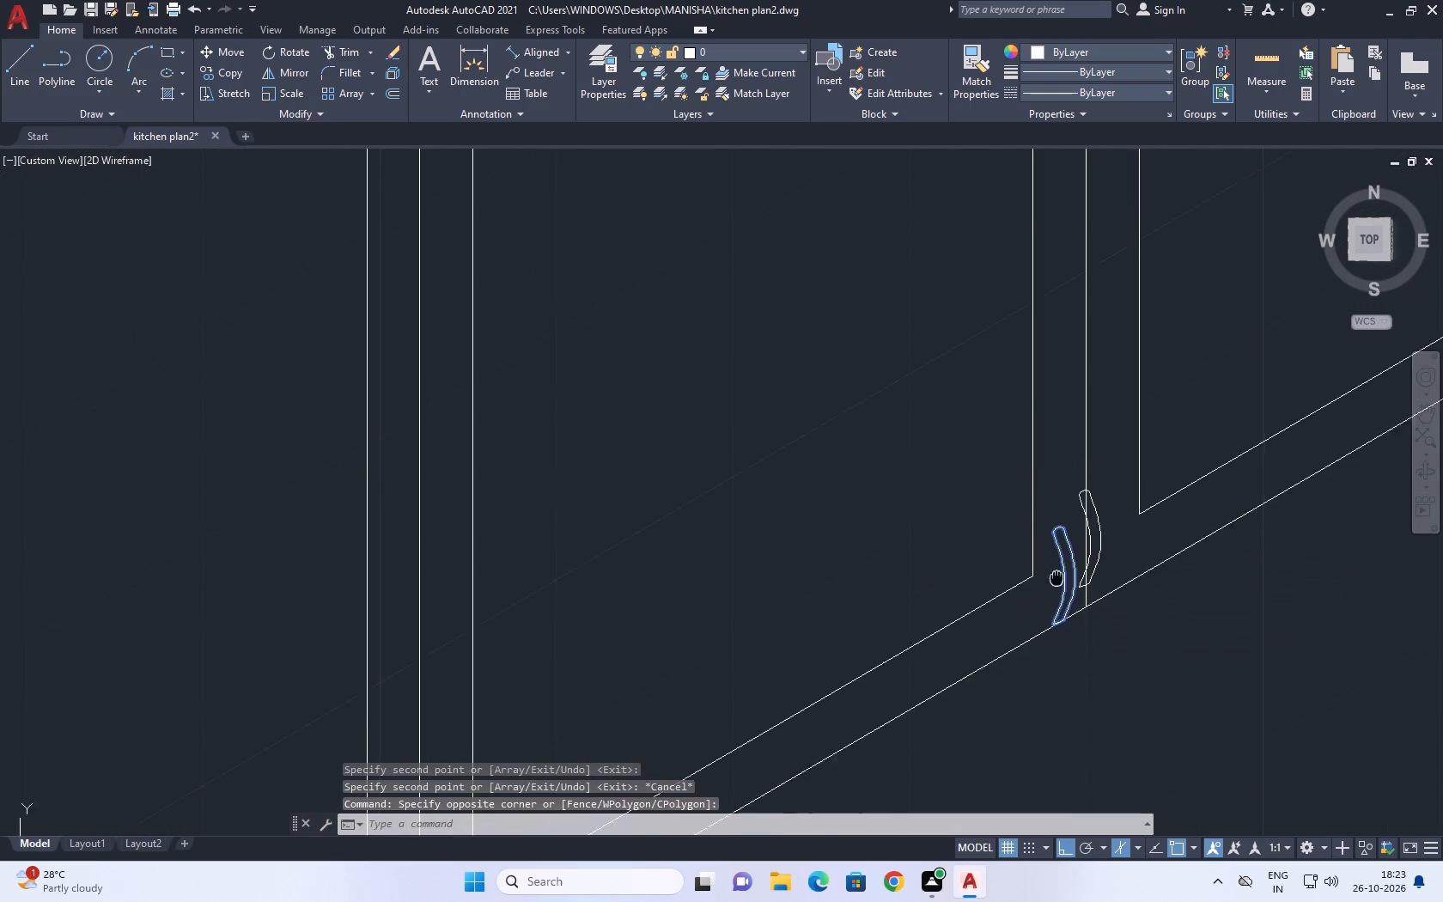
middle_click_drag(1056, 584, 1057, 593)
key("m")
key("space")
scroll(1062, 612, "up", 2)
left_click(1057, 660)
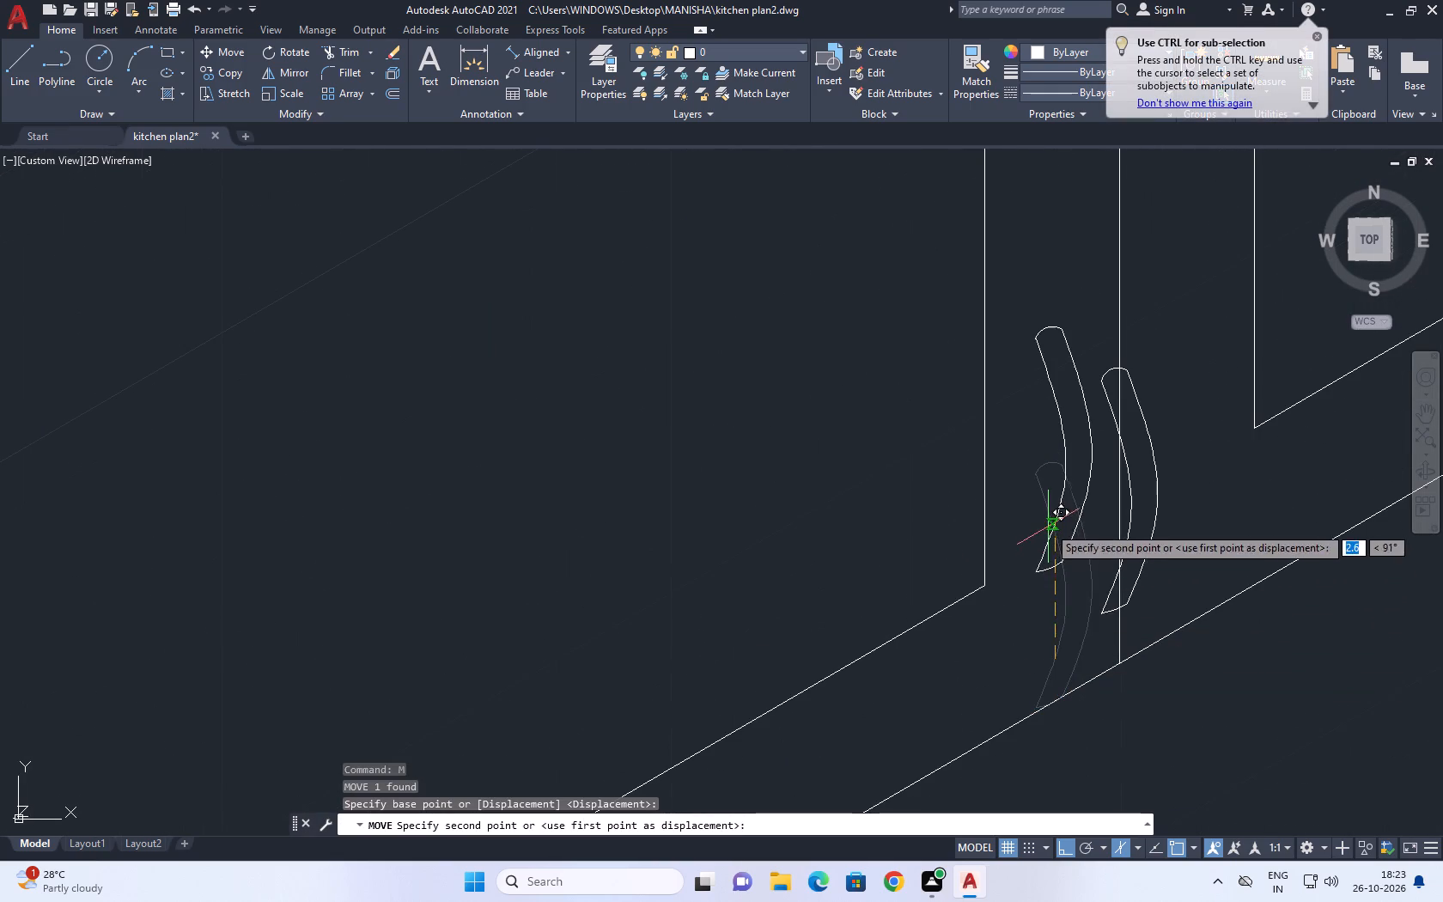
left_click(1048, 526)
Move the other hanger, with Ortho off, to the far side of the second divider's centre line, level with its partner along the rail direction.
middle_click_drag(1142, 503, 977, 559)
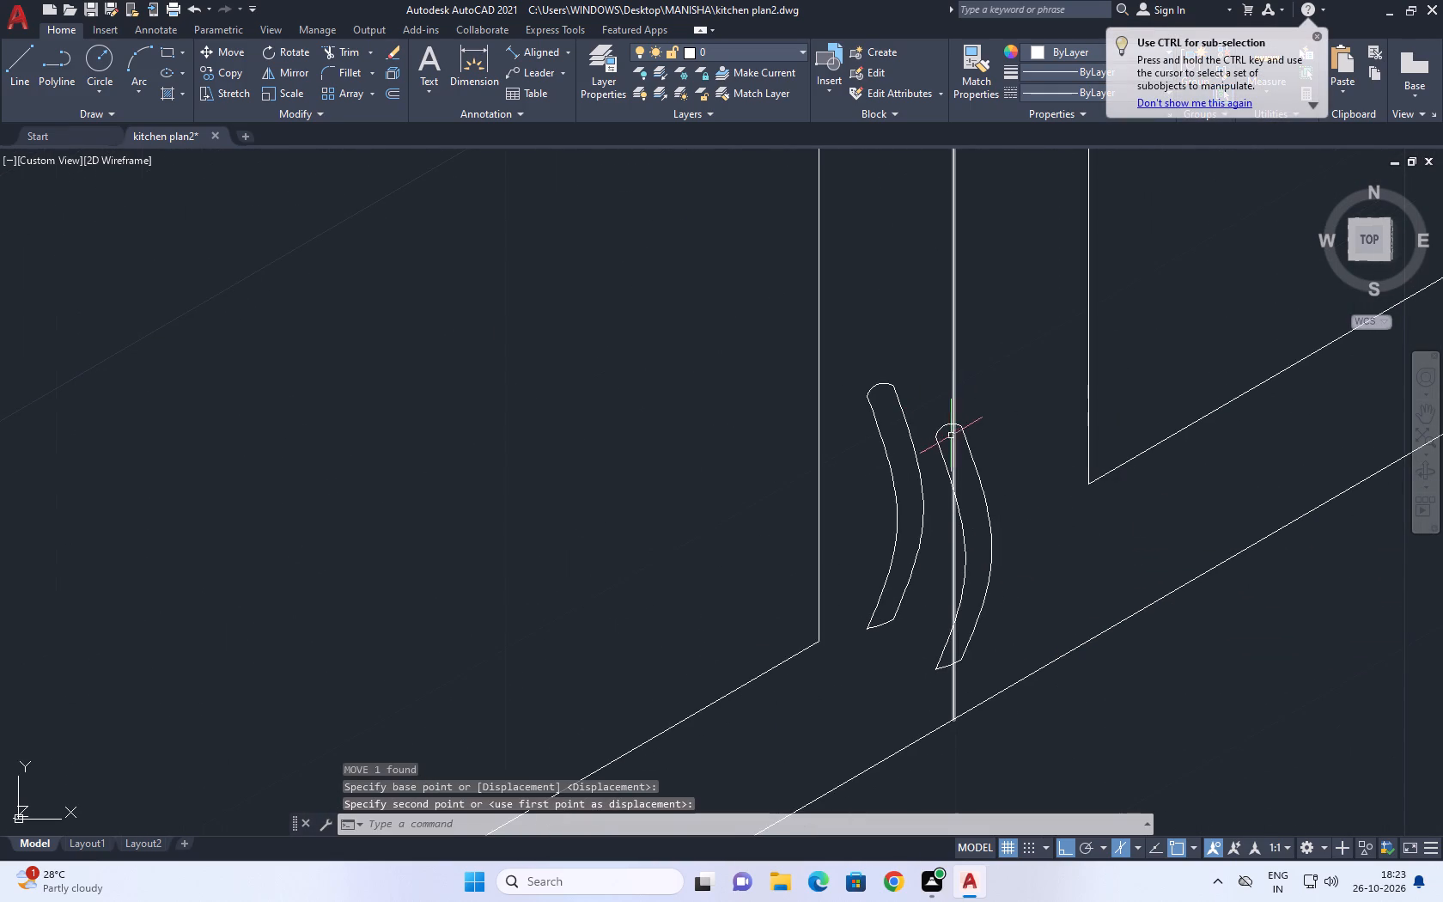
left_click(941, 436)
left_click(929, 419)
key("m")
key("space")
left_click_drag(960, 606, 965, 586)
key("F8")
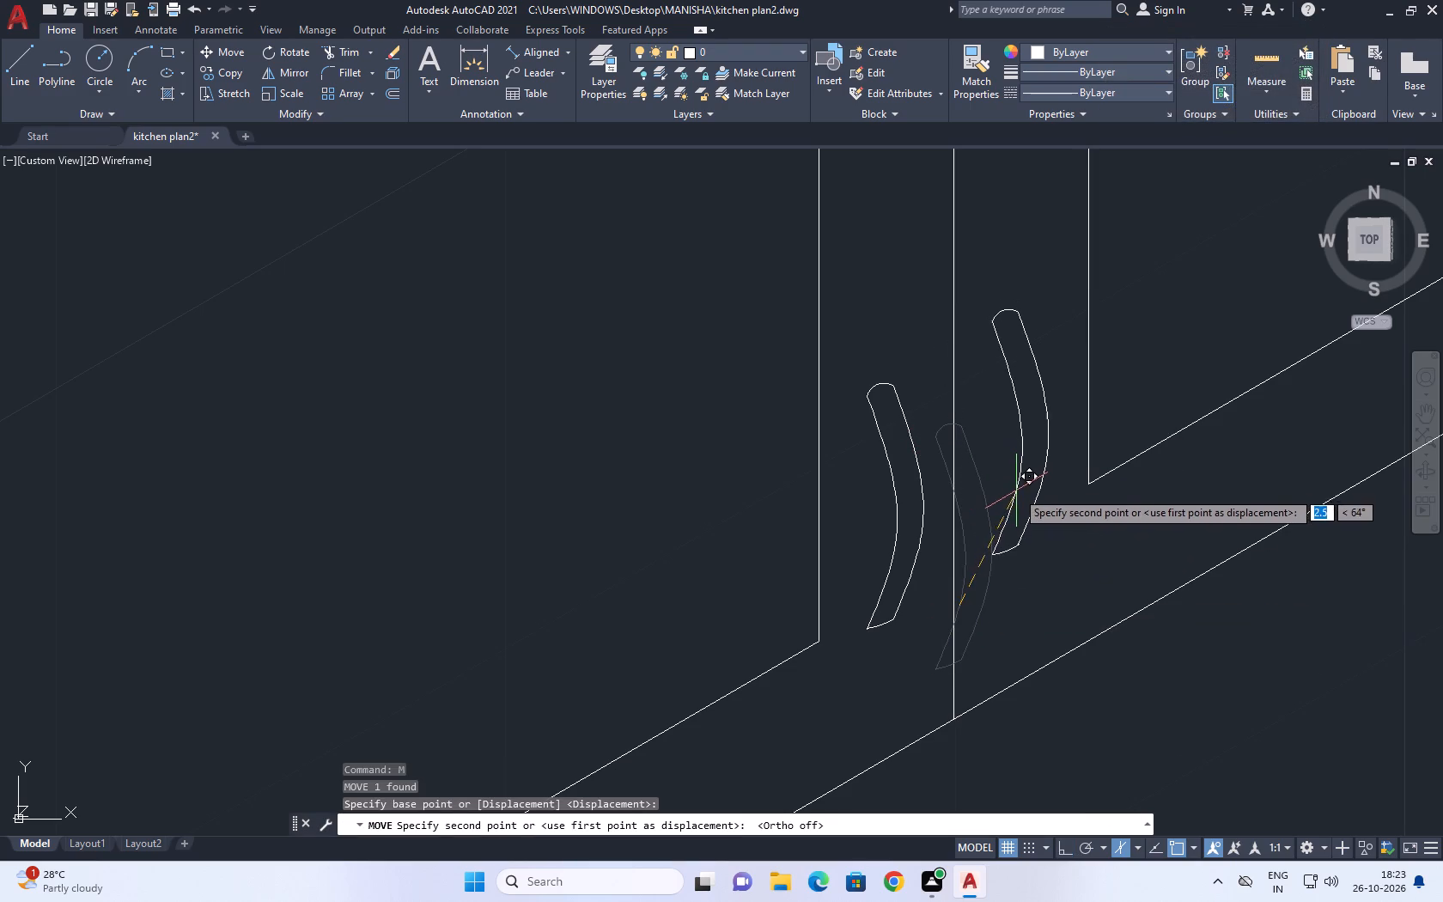
left_click(1021, 491)
Copy the second divider's hanger pair from the foot of its centre line to the foot of the third divider's centre line.
scroll(943, 542, "down", 3)
left_click_drag(853, 419, 861, 431)
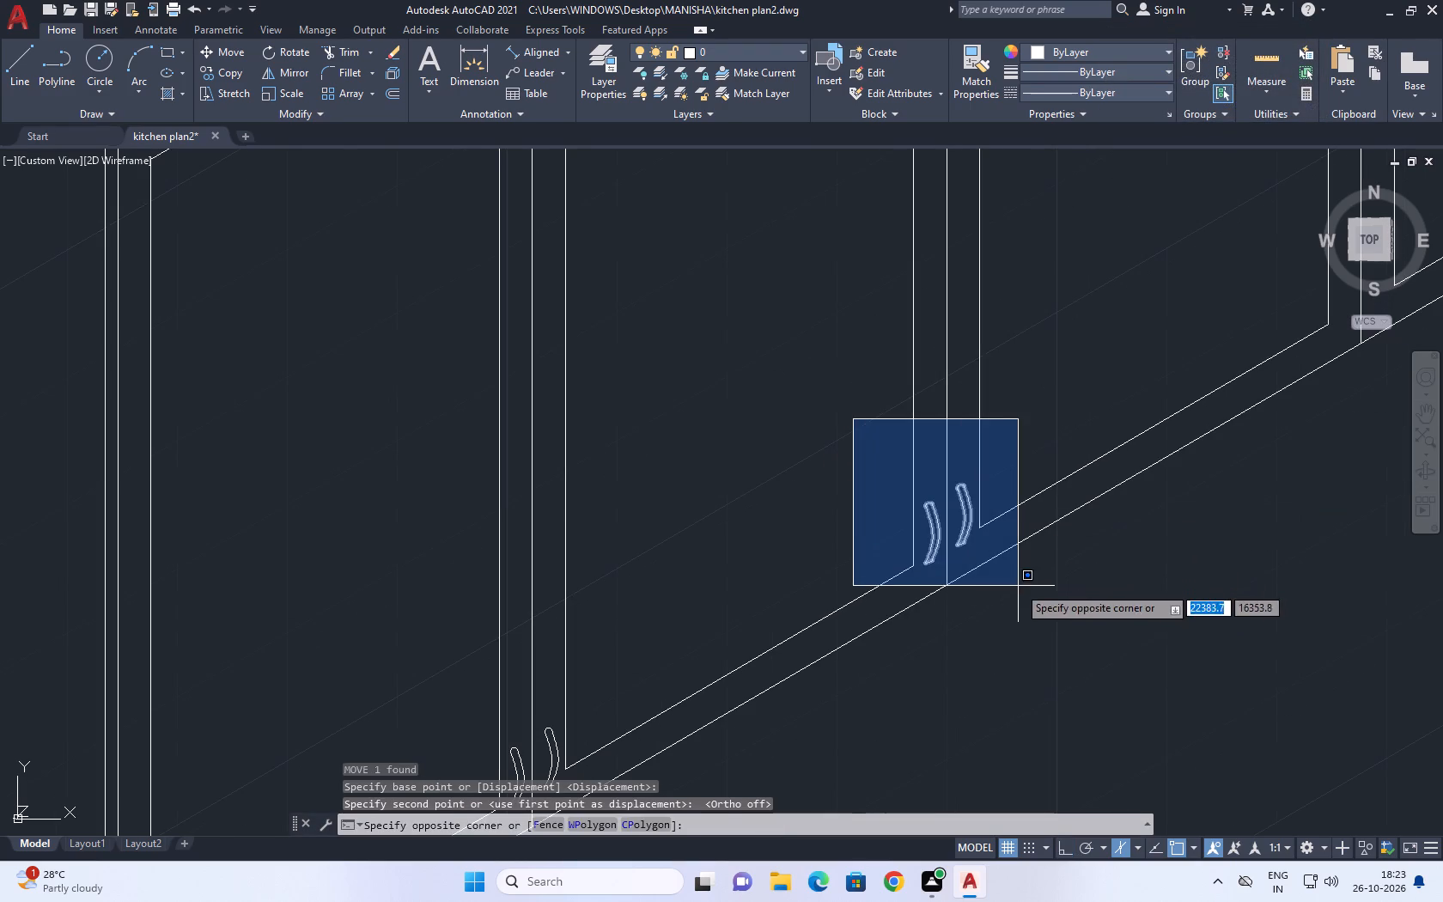
left_click(1019, 588)
middle_click_drag(985, 444, 946, 490)
key("v")
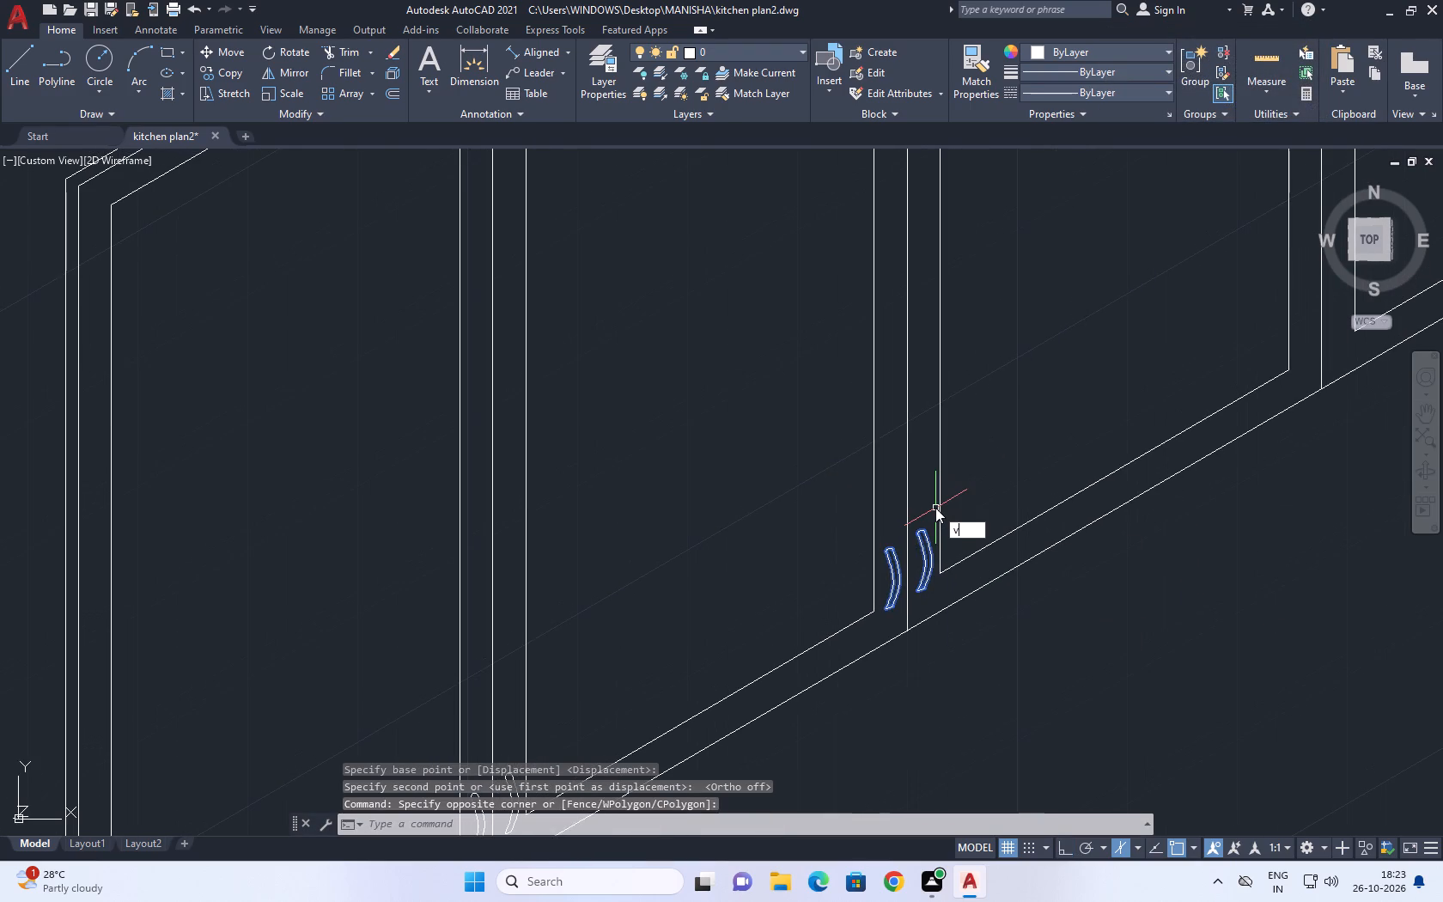
key("BackSpace")
key("c")
key("o")
key("space")
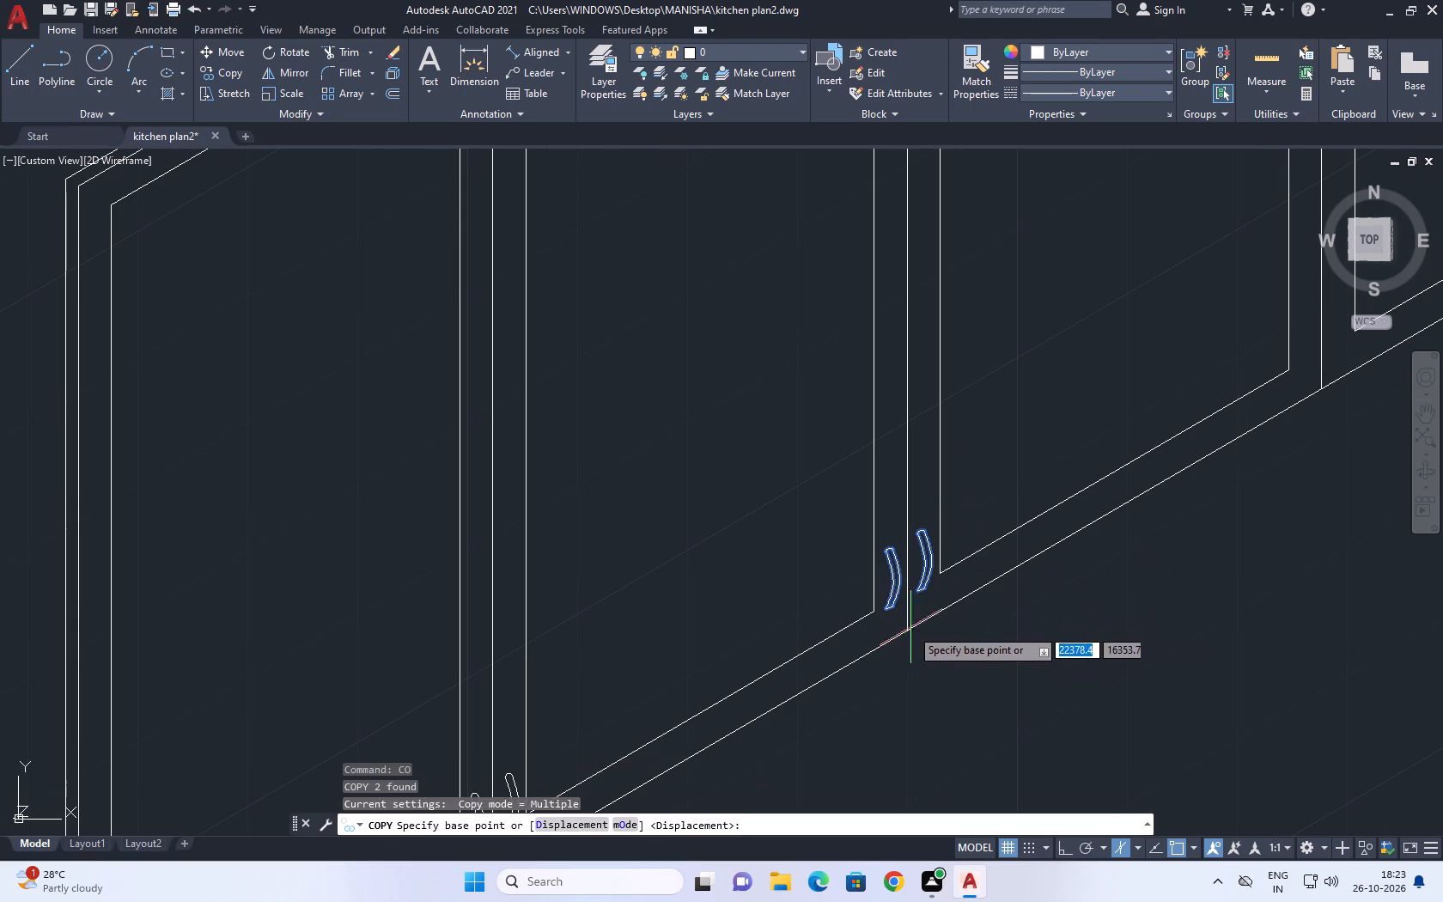
left_click(910, 631)
scroll(1062, 559, "down", 1)
middle_click_drag(1098, 534, 861, 641)
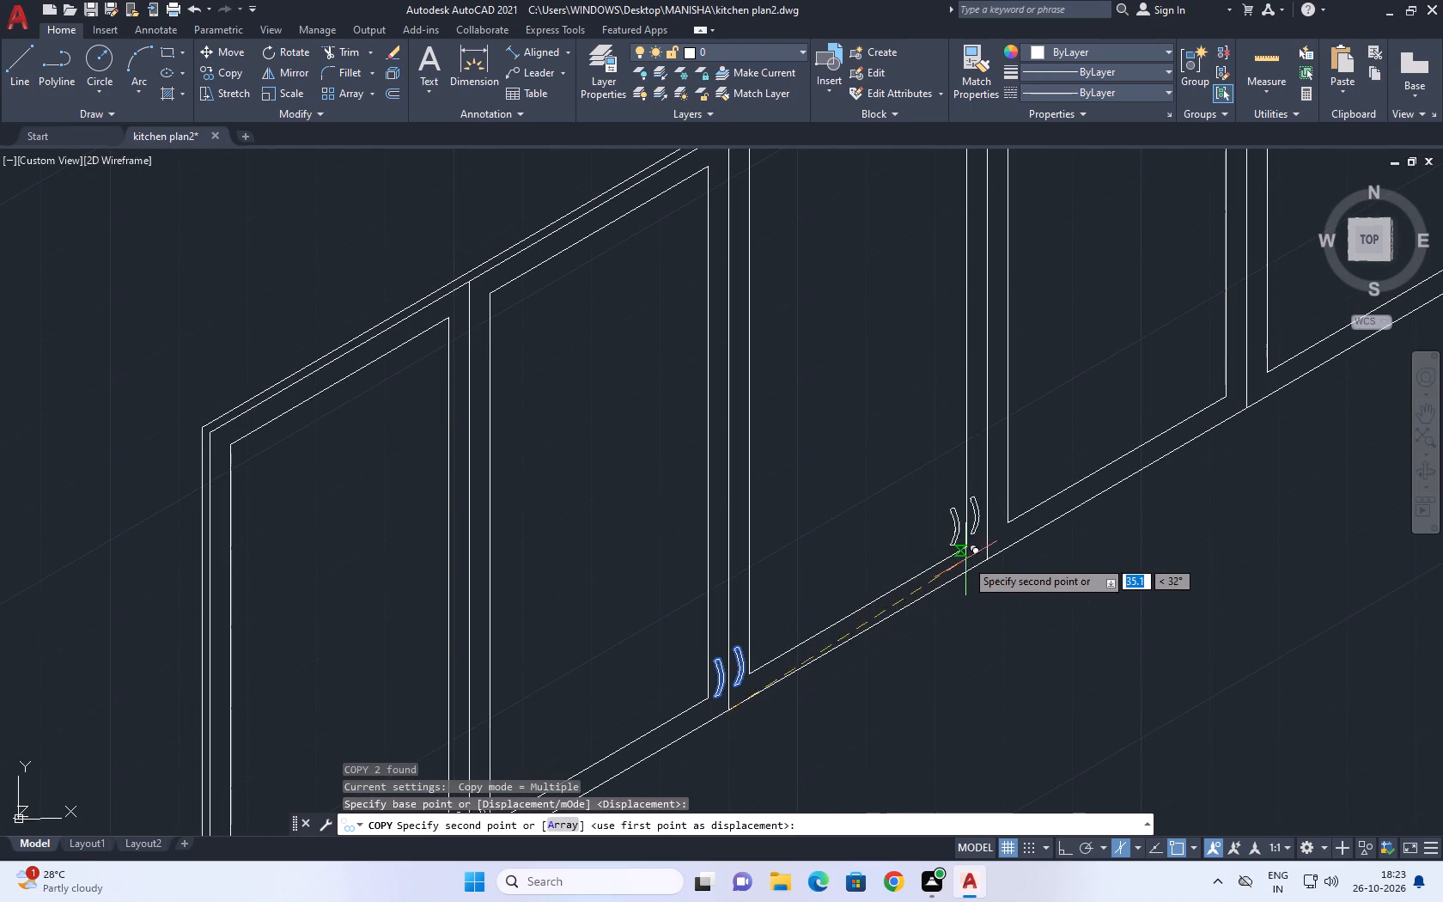
left_click(983, 561)
Place further copies of the hanger pair at the centre-line feet of the fourth, fifth, sixth and seventh dividers.
middle_click_drag(1075, 479, 502, 716)
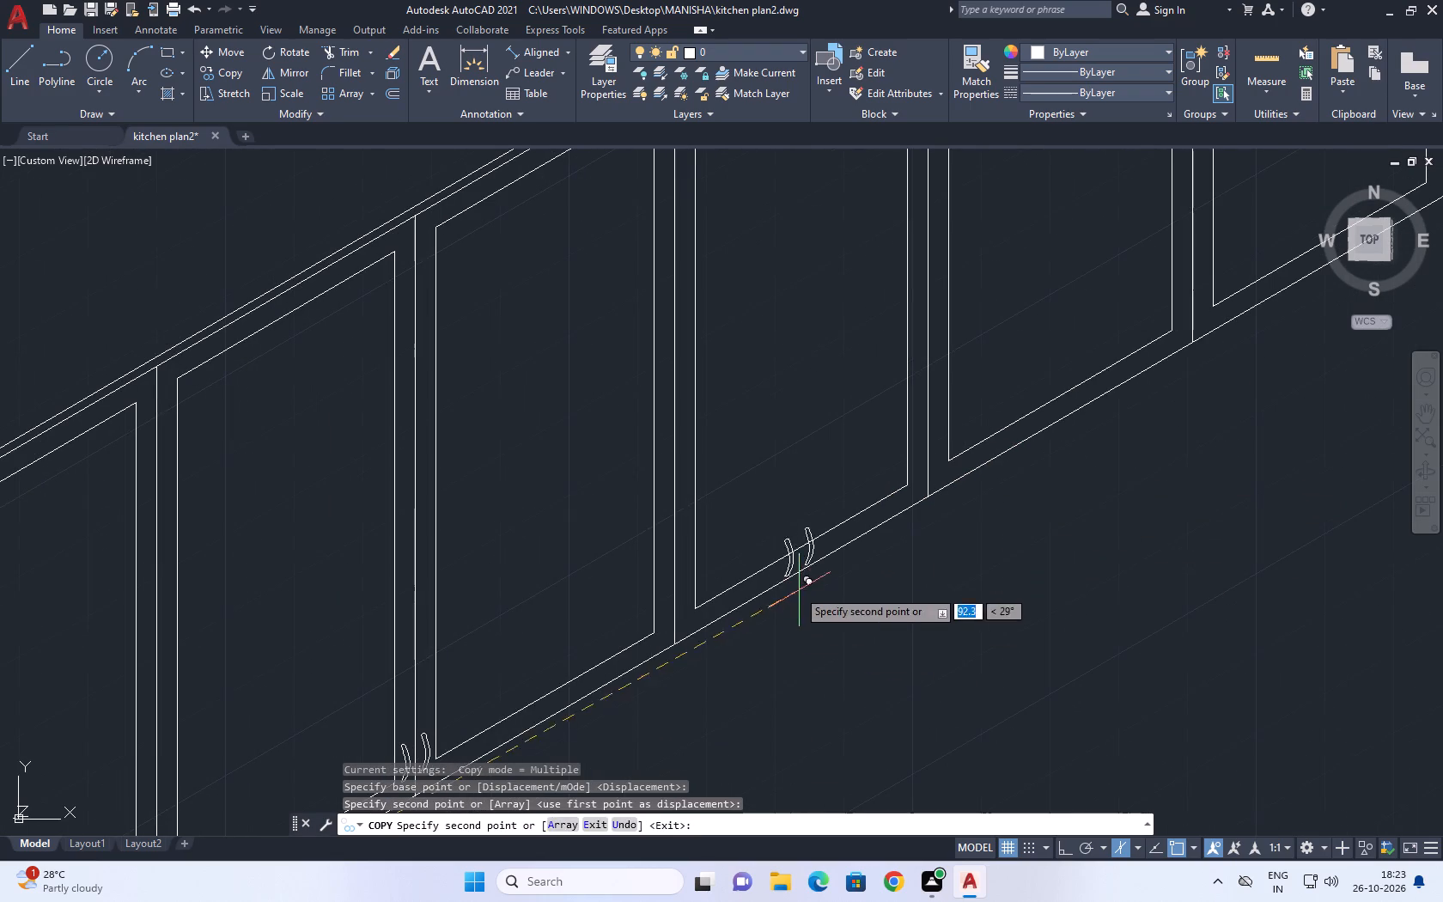
left_click_drag(676, 647, 676, 639)
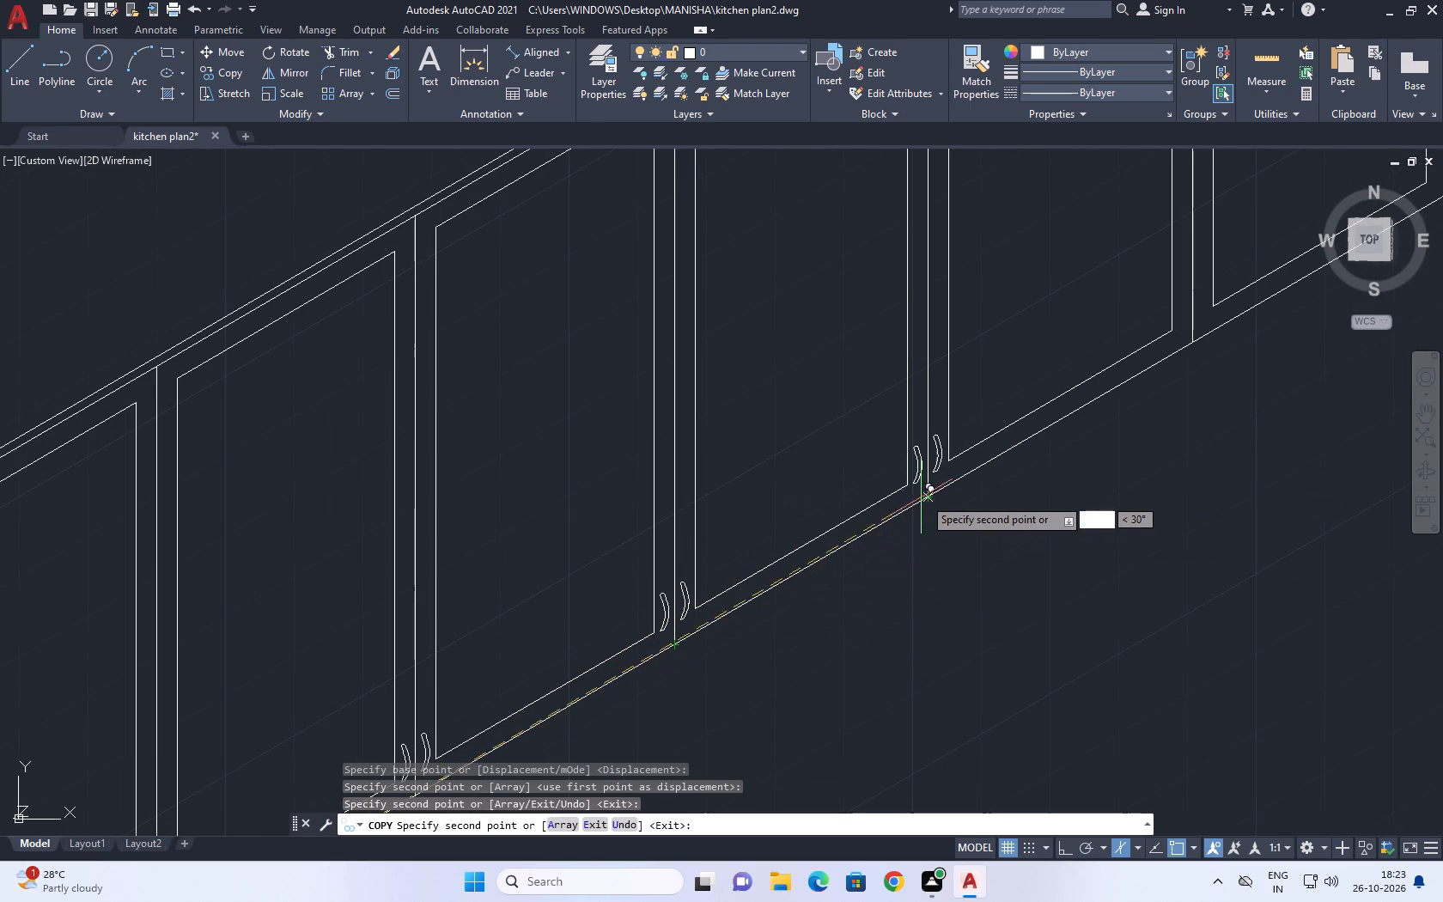
left_click_drag(929, 497, 927, 507)
middle_click_drag(1006, 444, 654, 610)
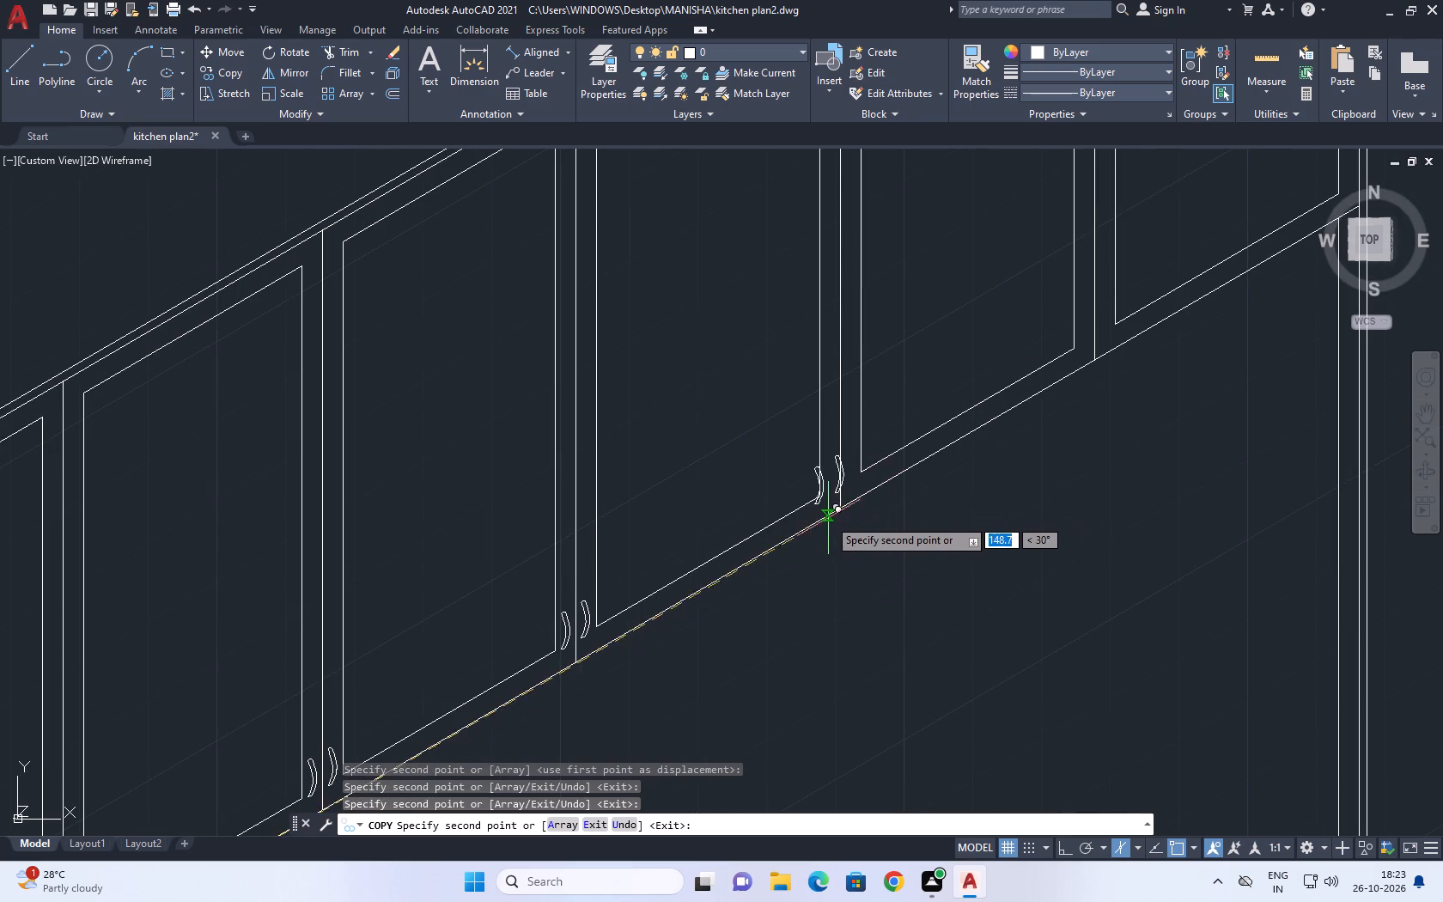
left_click(838, 504)
middle_click_drag(989, 425, 798, 604)
left_click(906, 542)
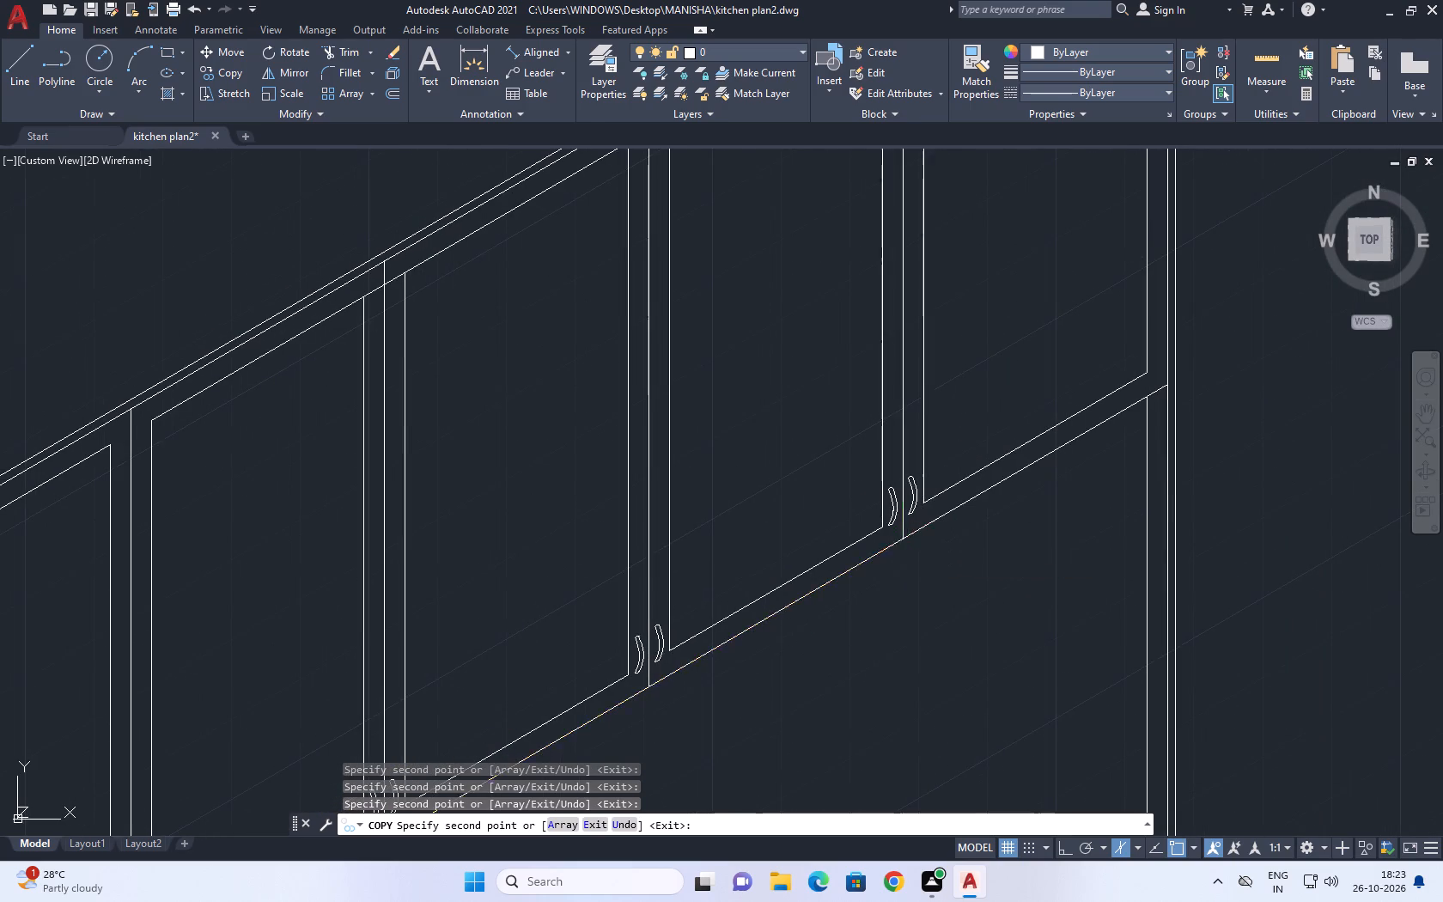
key("Escape")
Move all fourteen hangers on the seven dividers together a short distance straight up, with Ortho on.
scroll(953, 466, "down", 4)
middle_click_drag(970, 492, 1012, 425)
scroll(973, 469, "down", 1)
scroll(832, 499, "up", 1)
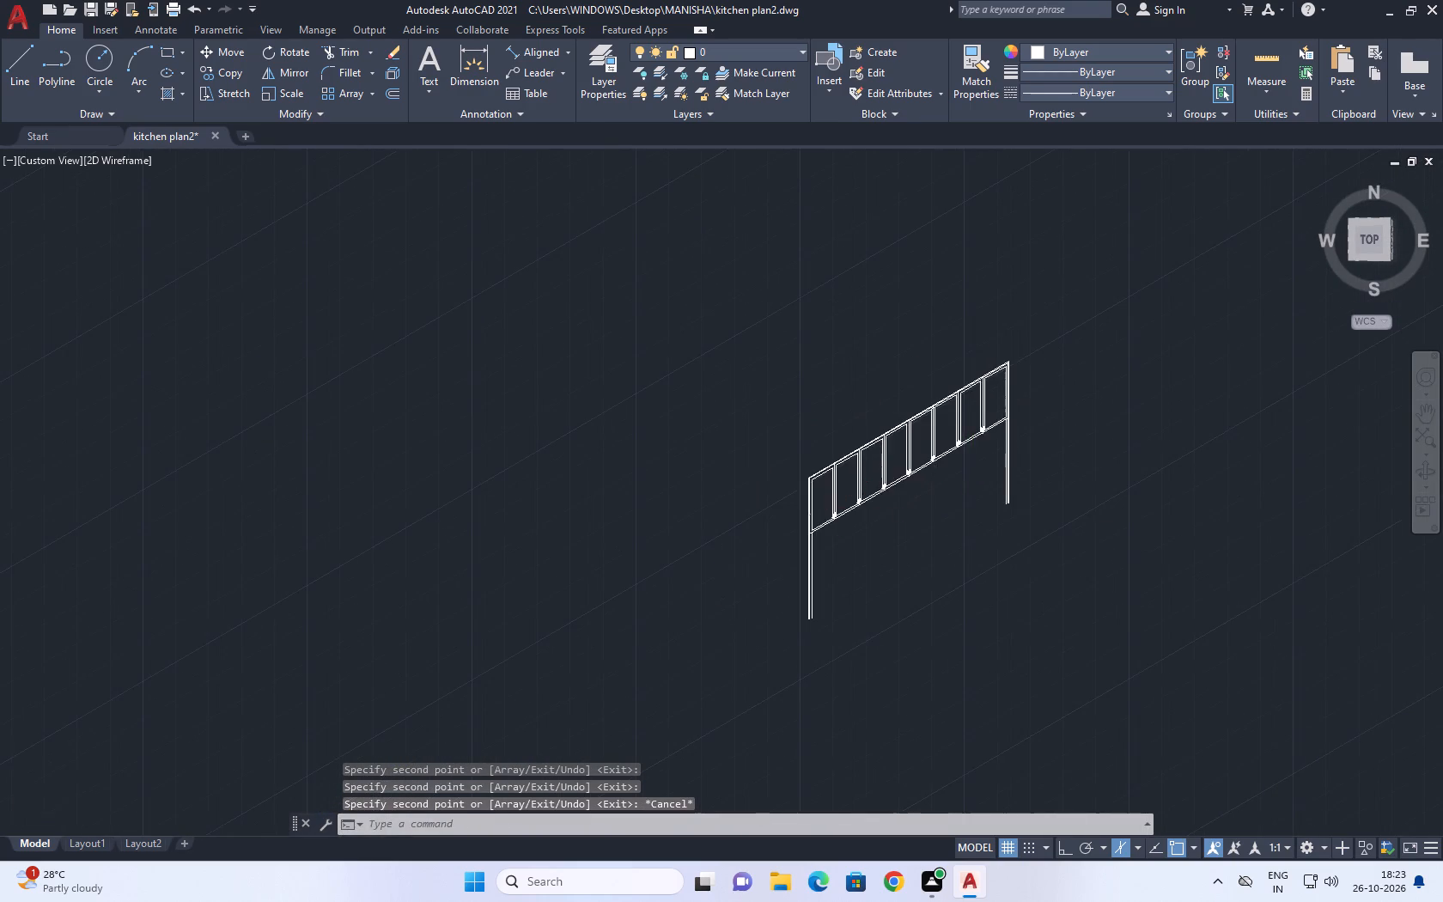
scroll(832, 499, "up", 3)
left_click(825, 543)
left_click(880, 619)
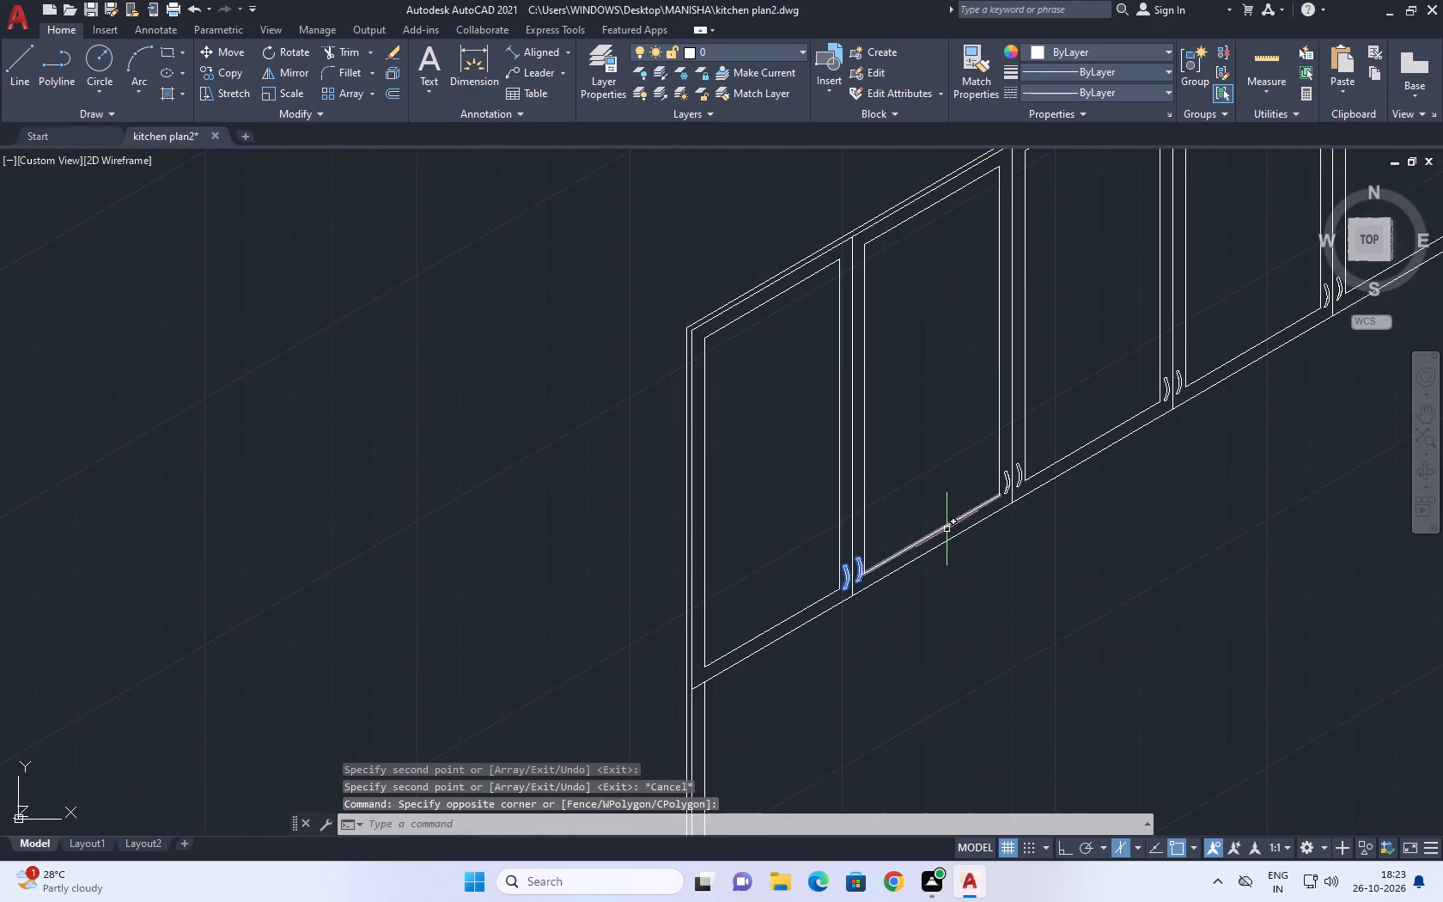
middle_click_drag(916, 550, 786, 627)
left_click(823, 514)
left_click(947, 638)
middle_click_drag(840, 585, 700, 636)
left_click_drag(827, 473, 849, 477)
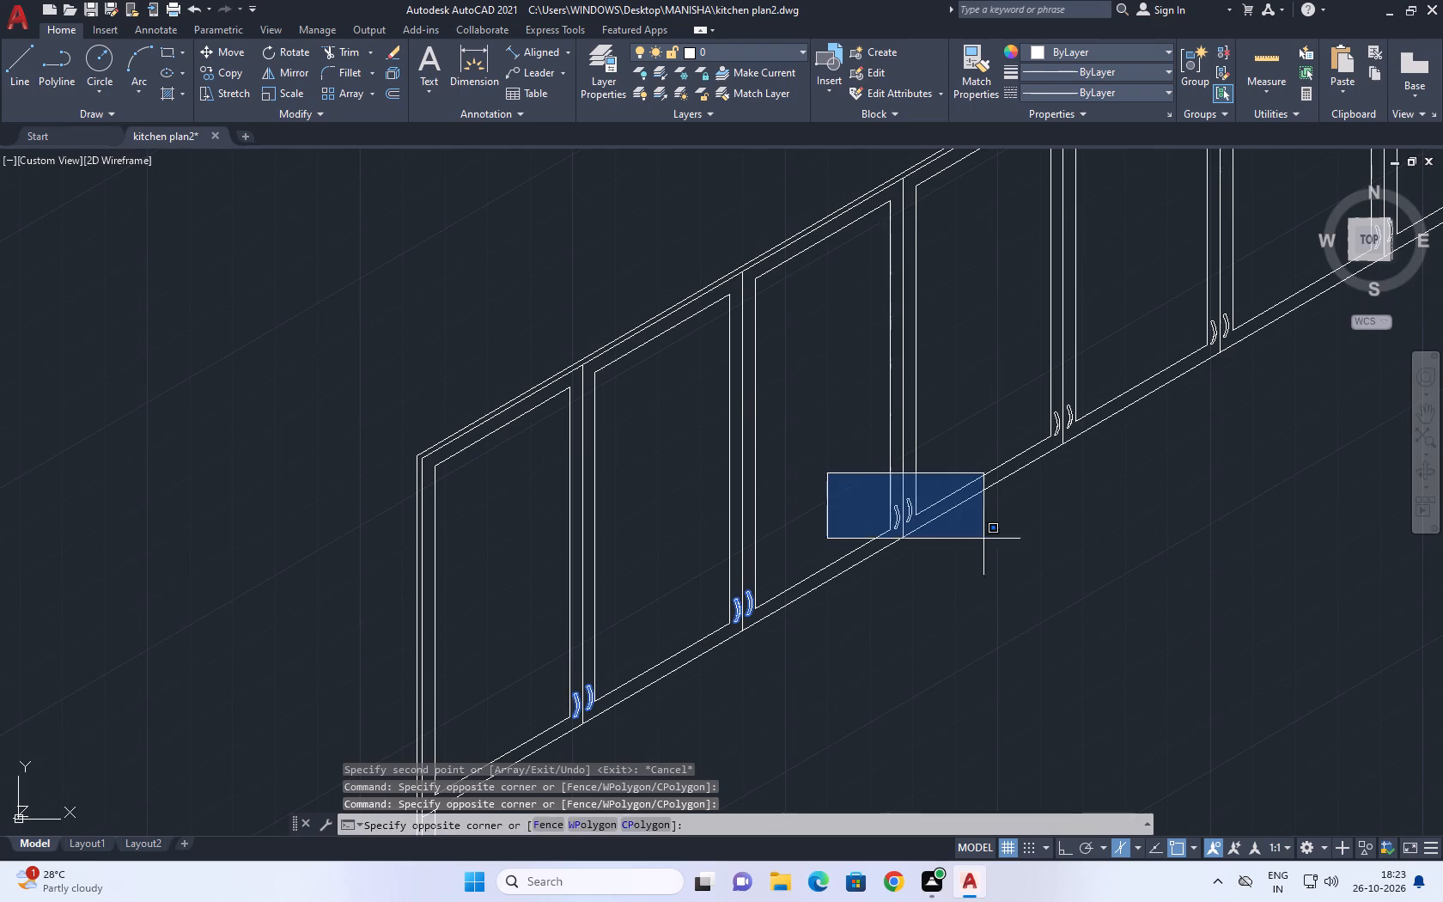
left_click_drag(989, 582, 994, 596)
middle_click_drag(978, 566, 658, 726)
left_click_drag(682, 558, 719, 564)
left_click(835, 659)
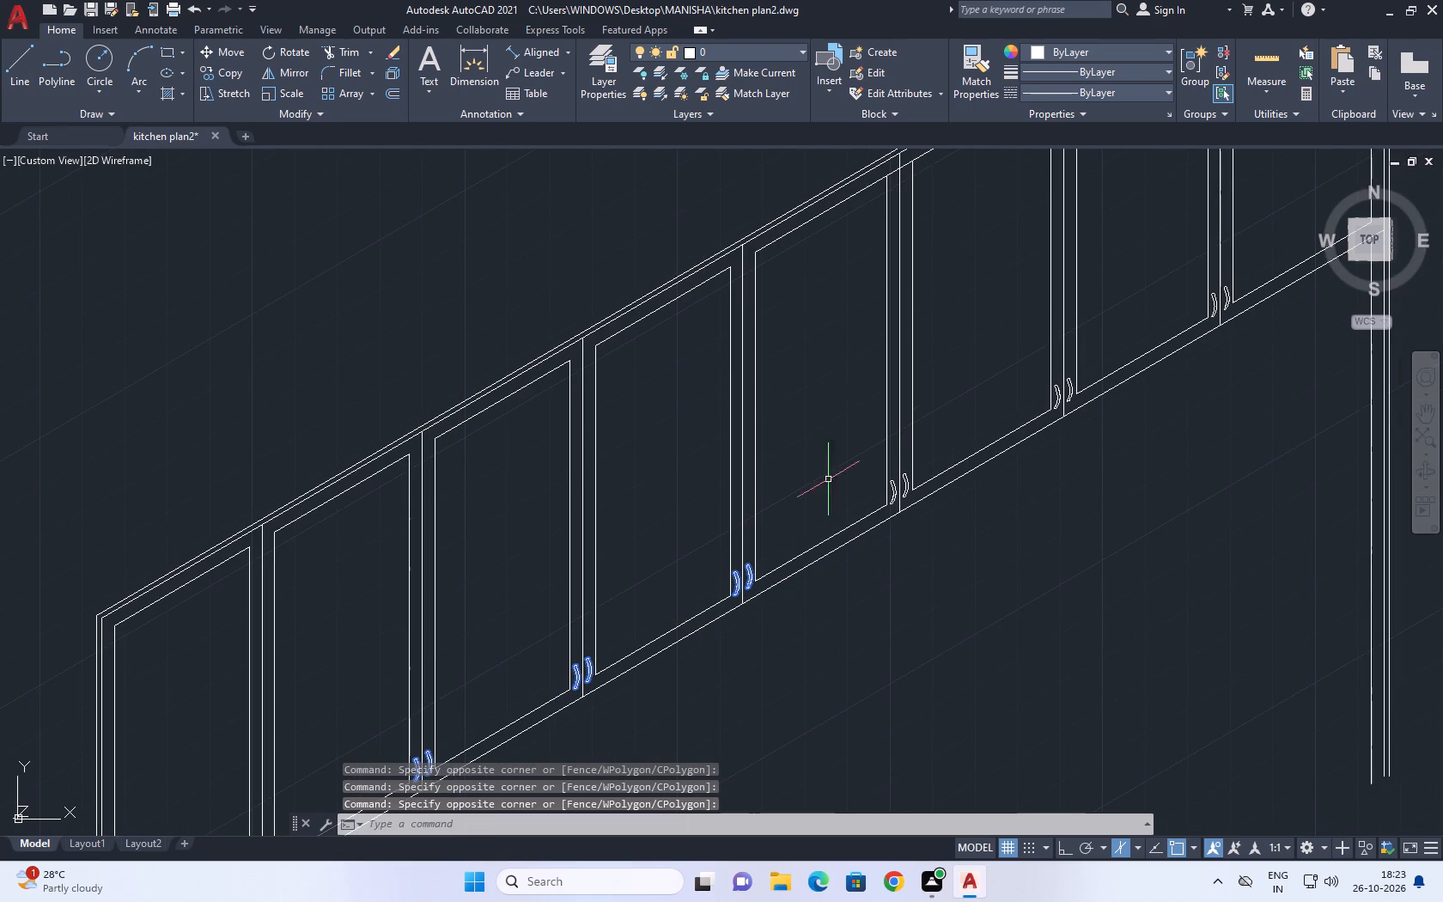
left_click(825, 427)
left_click(958, 589)
left_click(1004, 382)
left_click_drag(1069, 424, 1076, 442)
middle_click_drag(1080, 433, 886, 630)
left_click(804, 489)
left_click(917, 681)
left_click(1002, 440)
left_click(1059, 568)
middle_click(1044, 593)
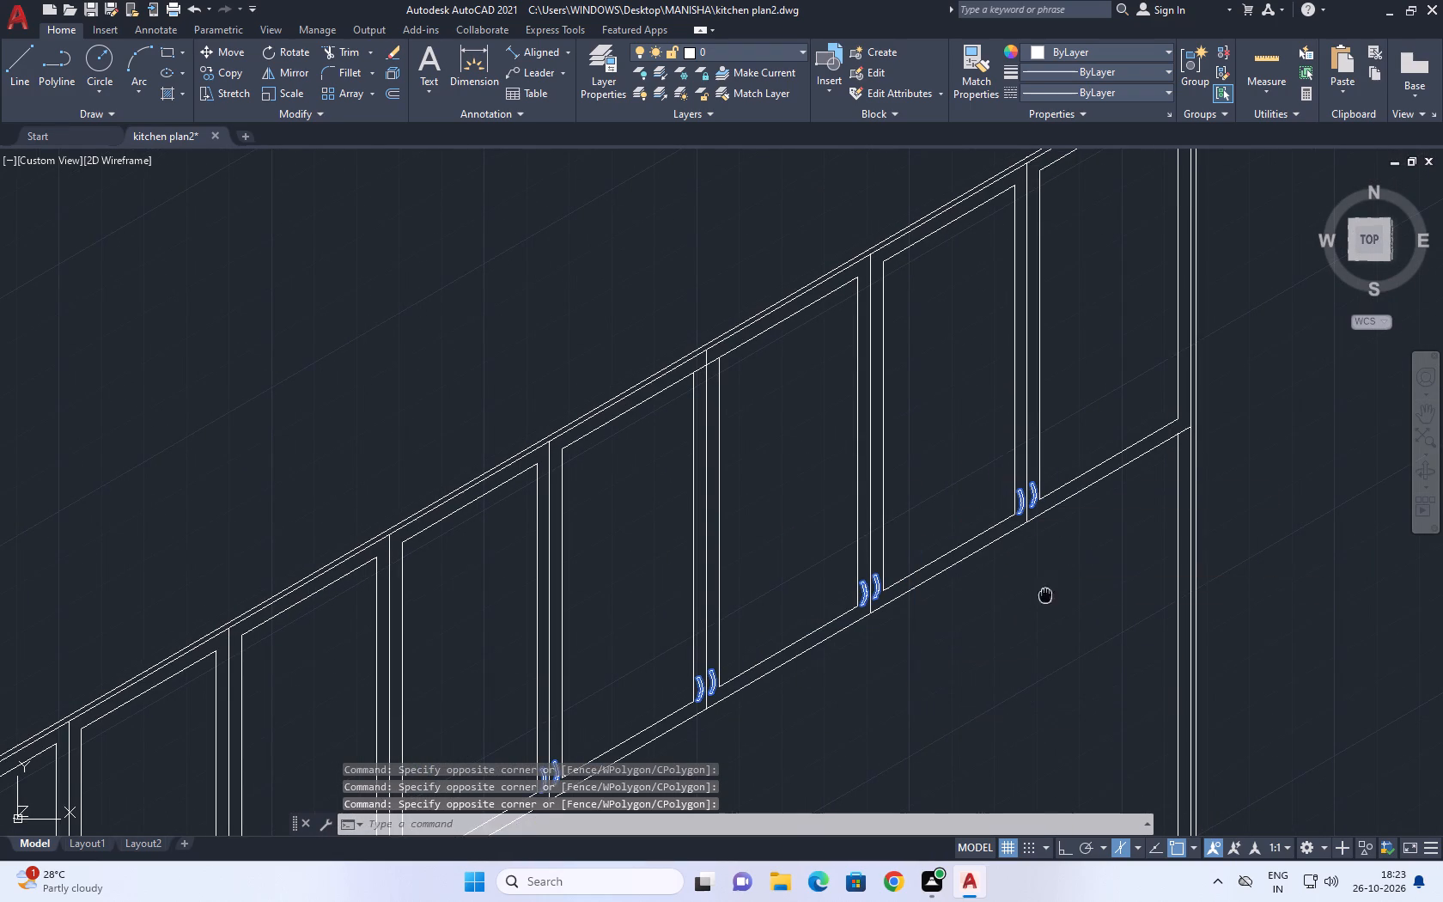
key("m")
key("space")
left_click_drag(1080, 600, 1074, 590)
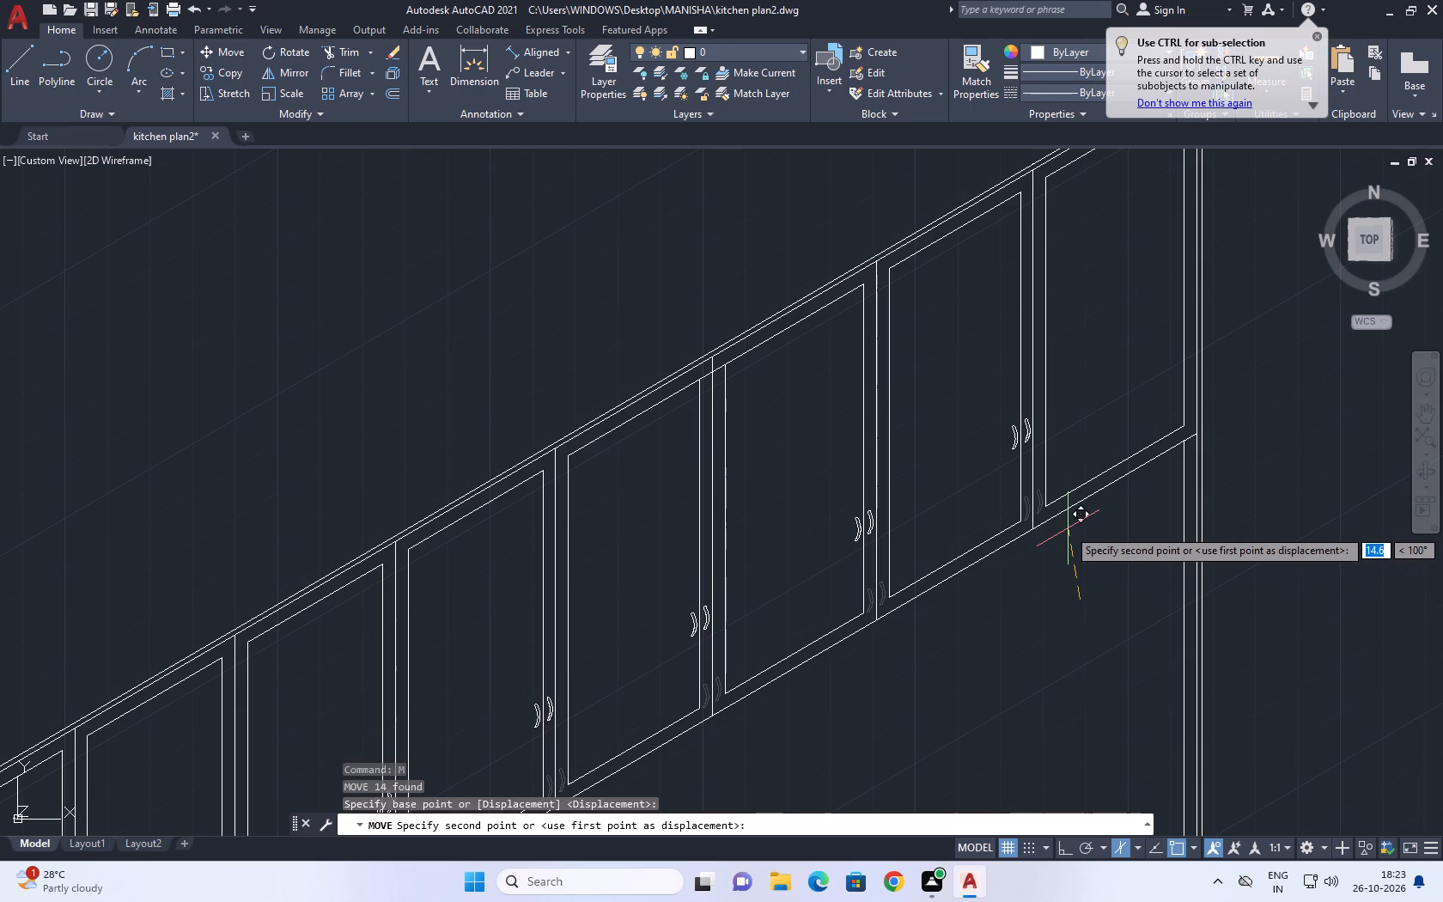
key("F8")
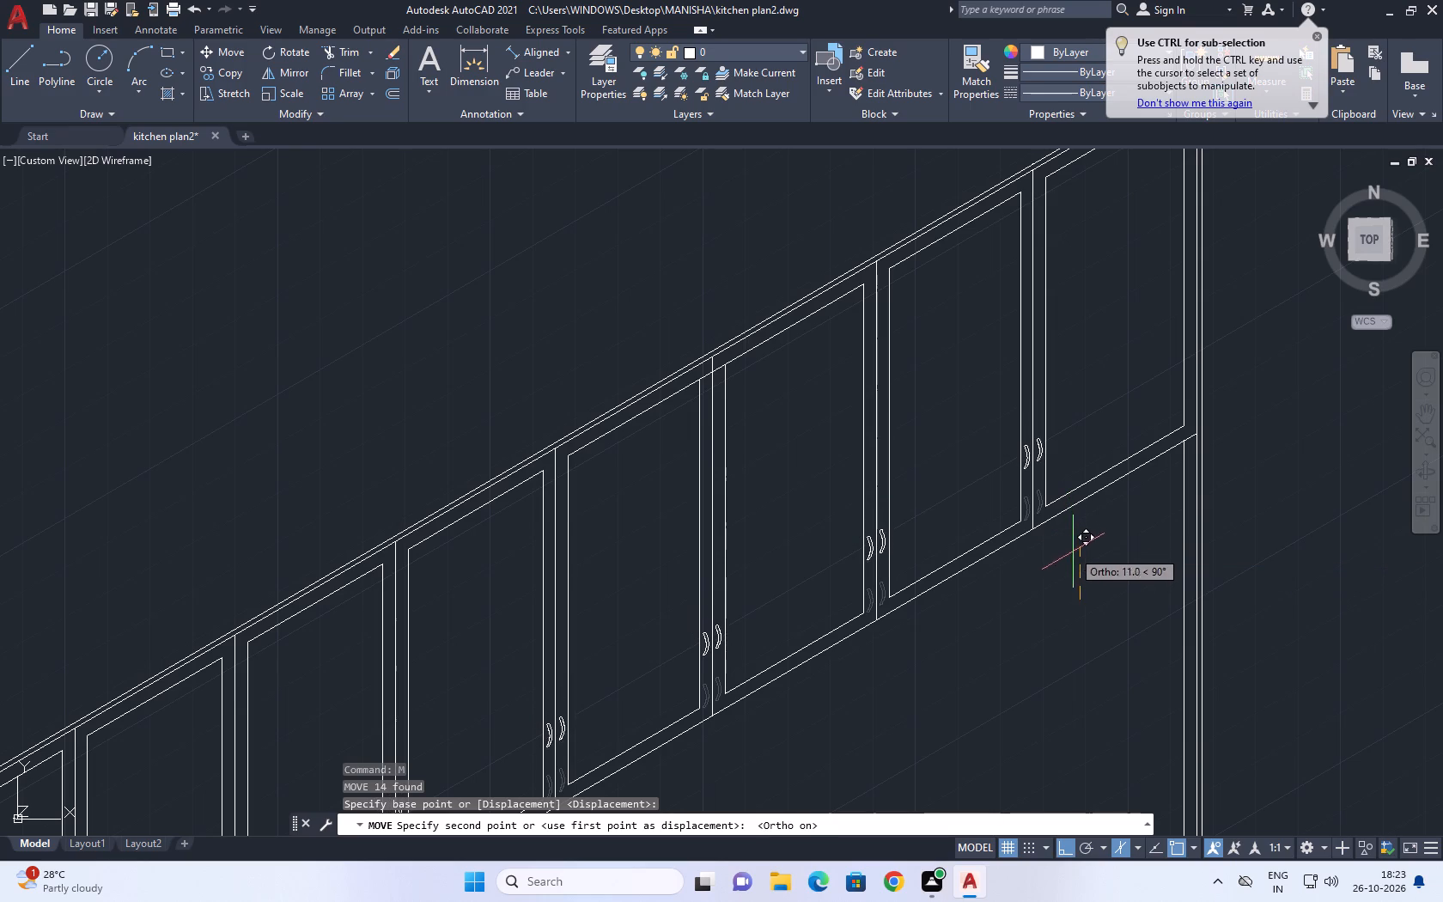
left_click(1075, 580)
Draw a line parallel to the bottom rail across the fourth and fifth panels, from the third divider's edge to the fifth divider's centre line.
scroll(1075, 500, "down", 2)
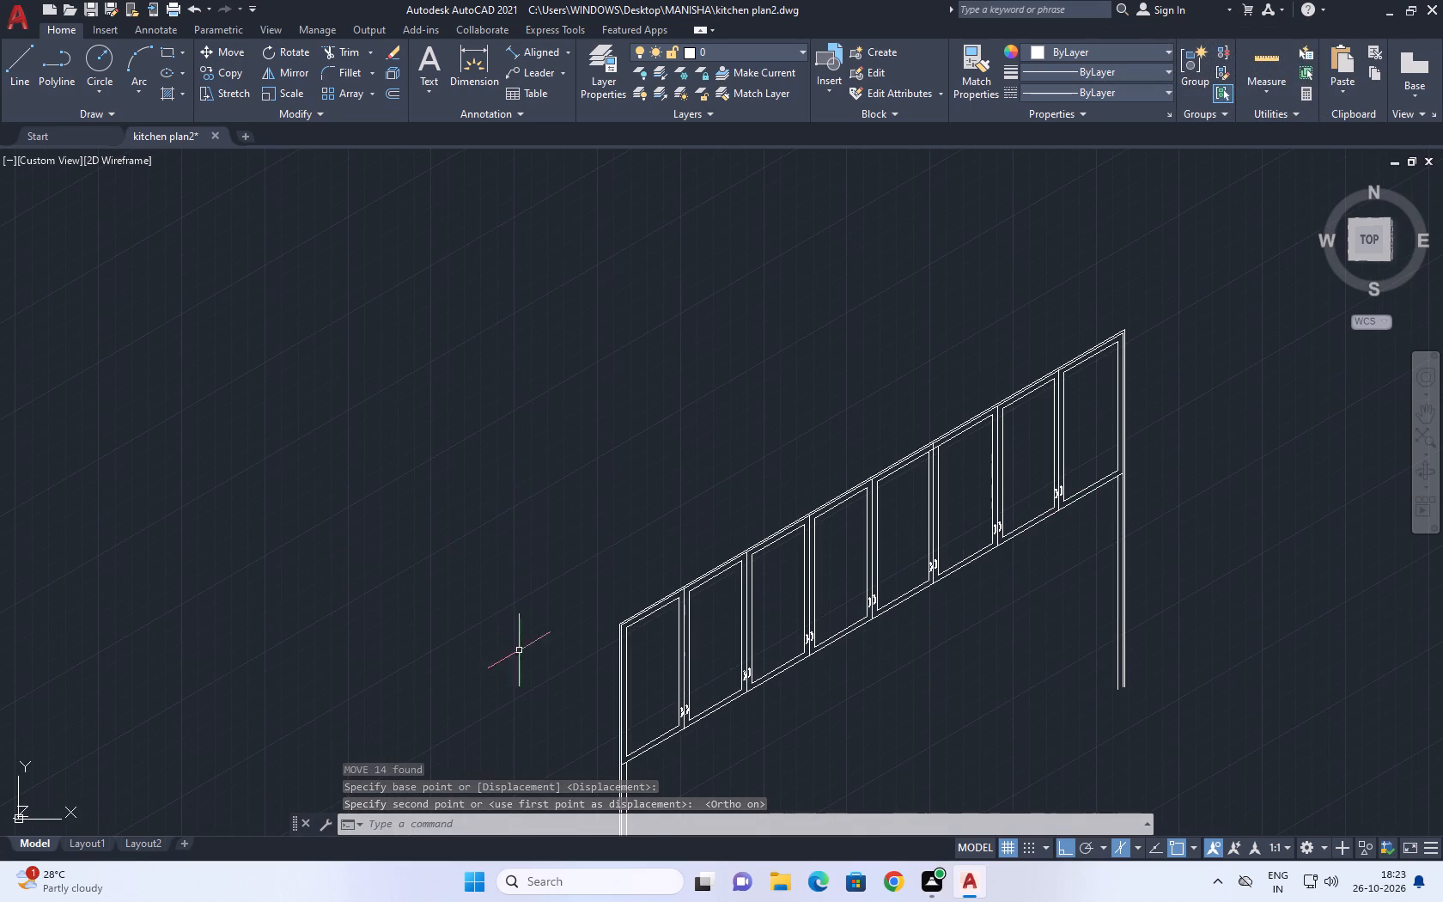
scroll(721, 718, "down", 1)
middle_click_drag(809, 720, 684, 711)
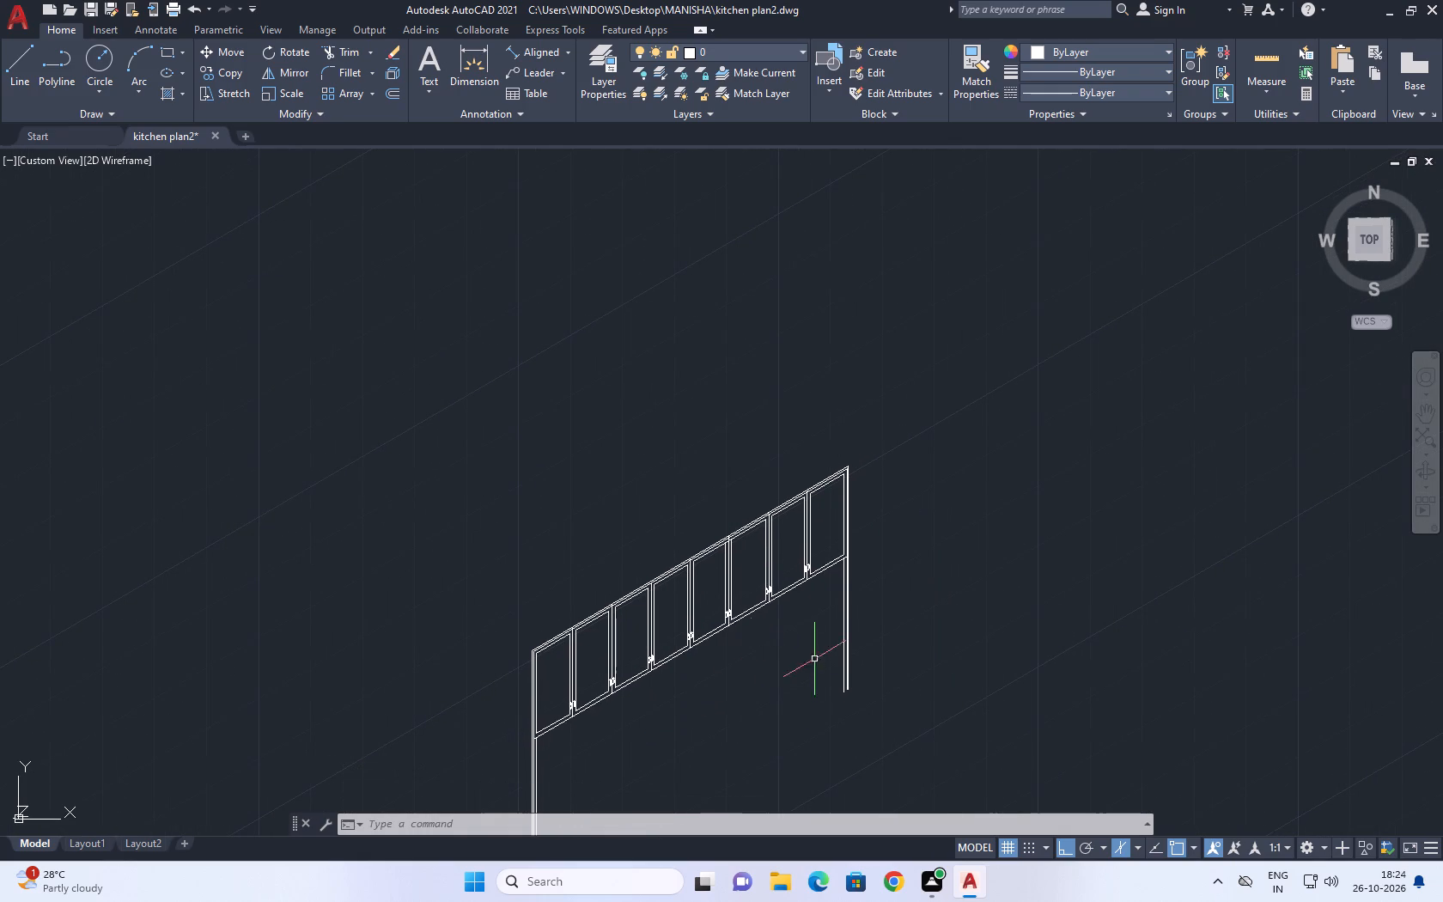
middle_click_drag(632, 653, 823, 631)
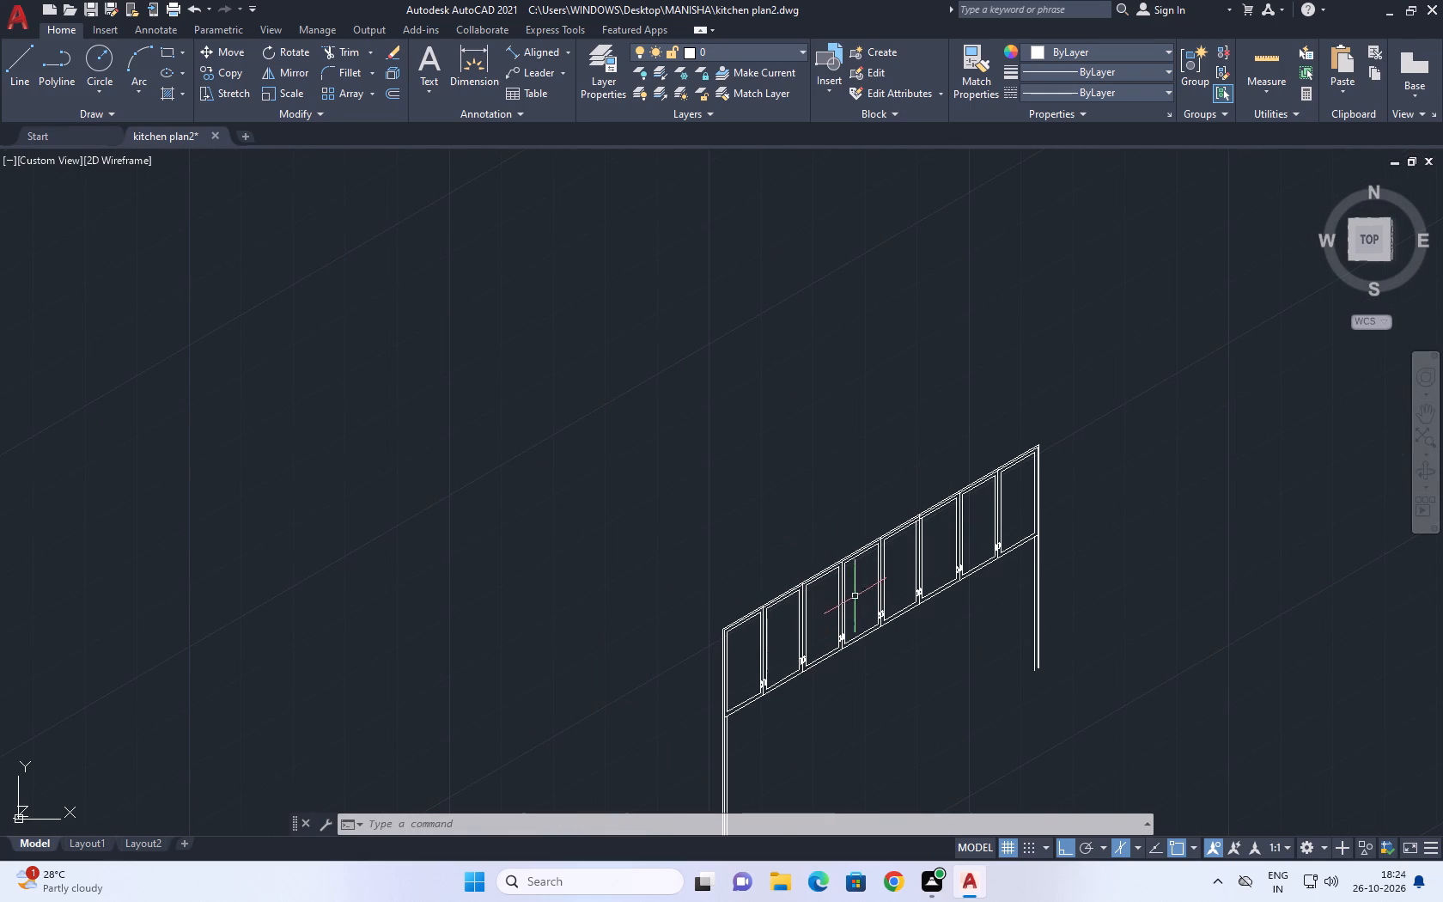
middle_click_drag(859, 594, 813, 621)
type("l")
key("space")
middle_click_drag(822, 632, 787, 664)
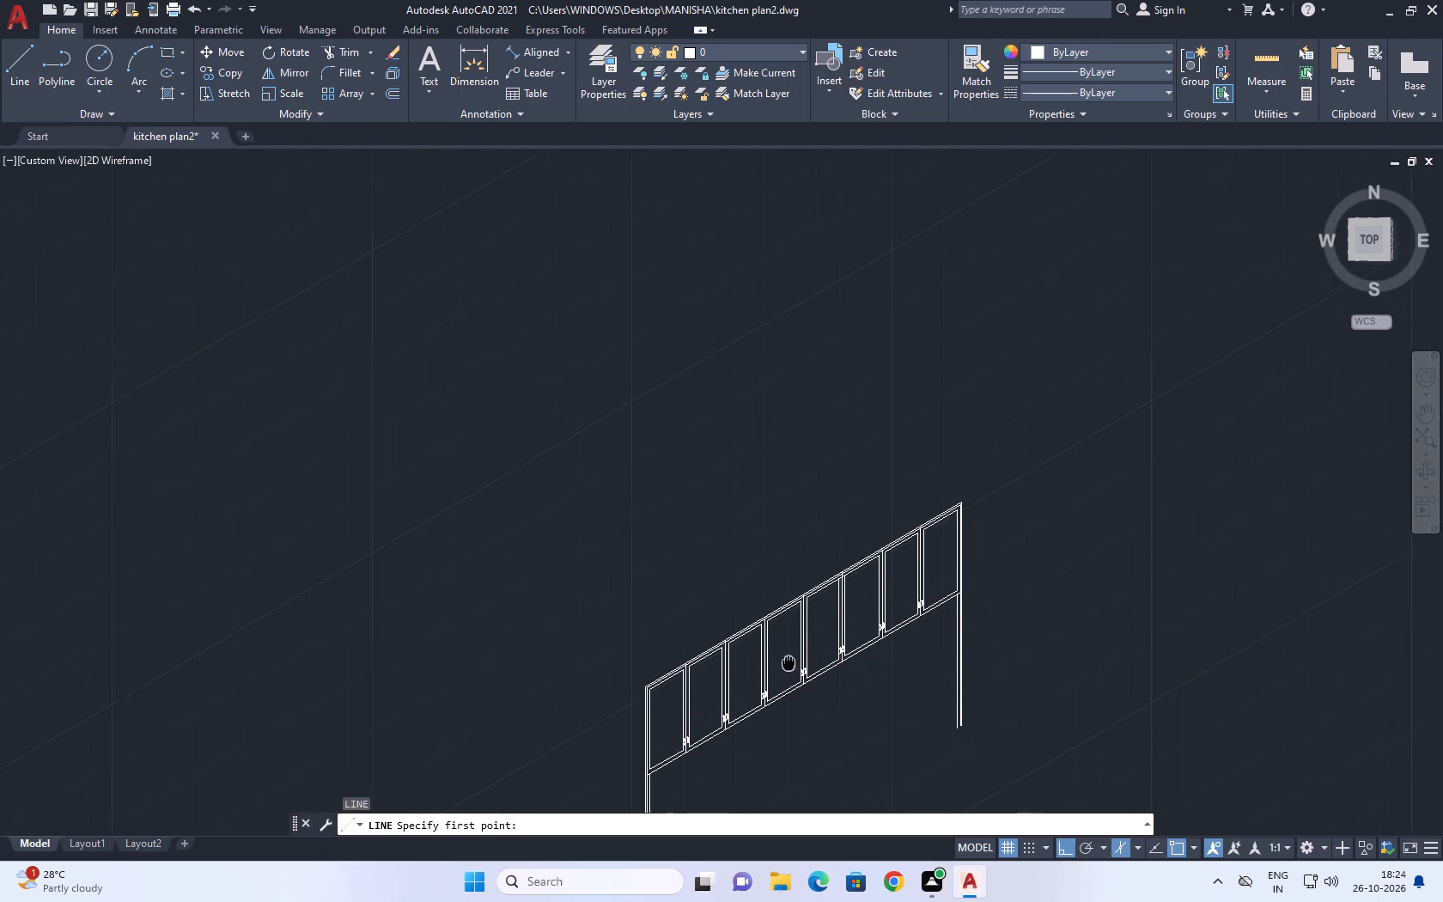
middle_click_drag(787, 664, 768, 676)
scroll(765, 668, "up", 2)
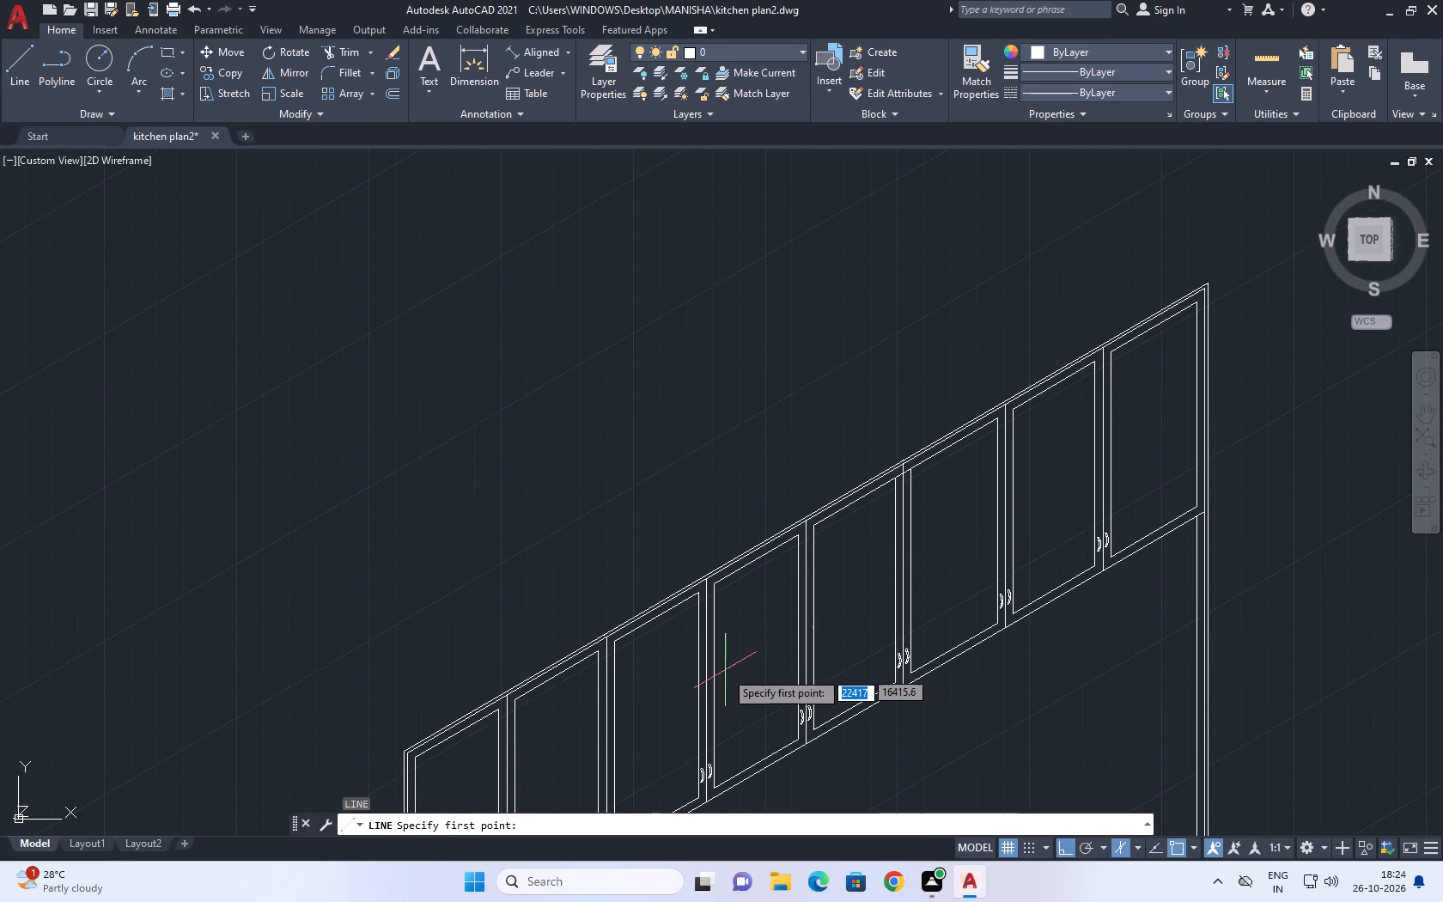
left_click(714, 686)
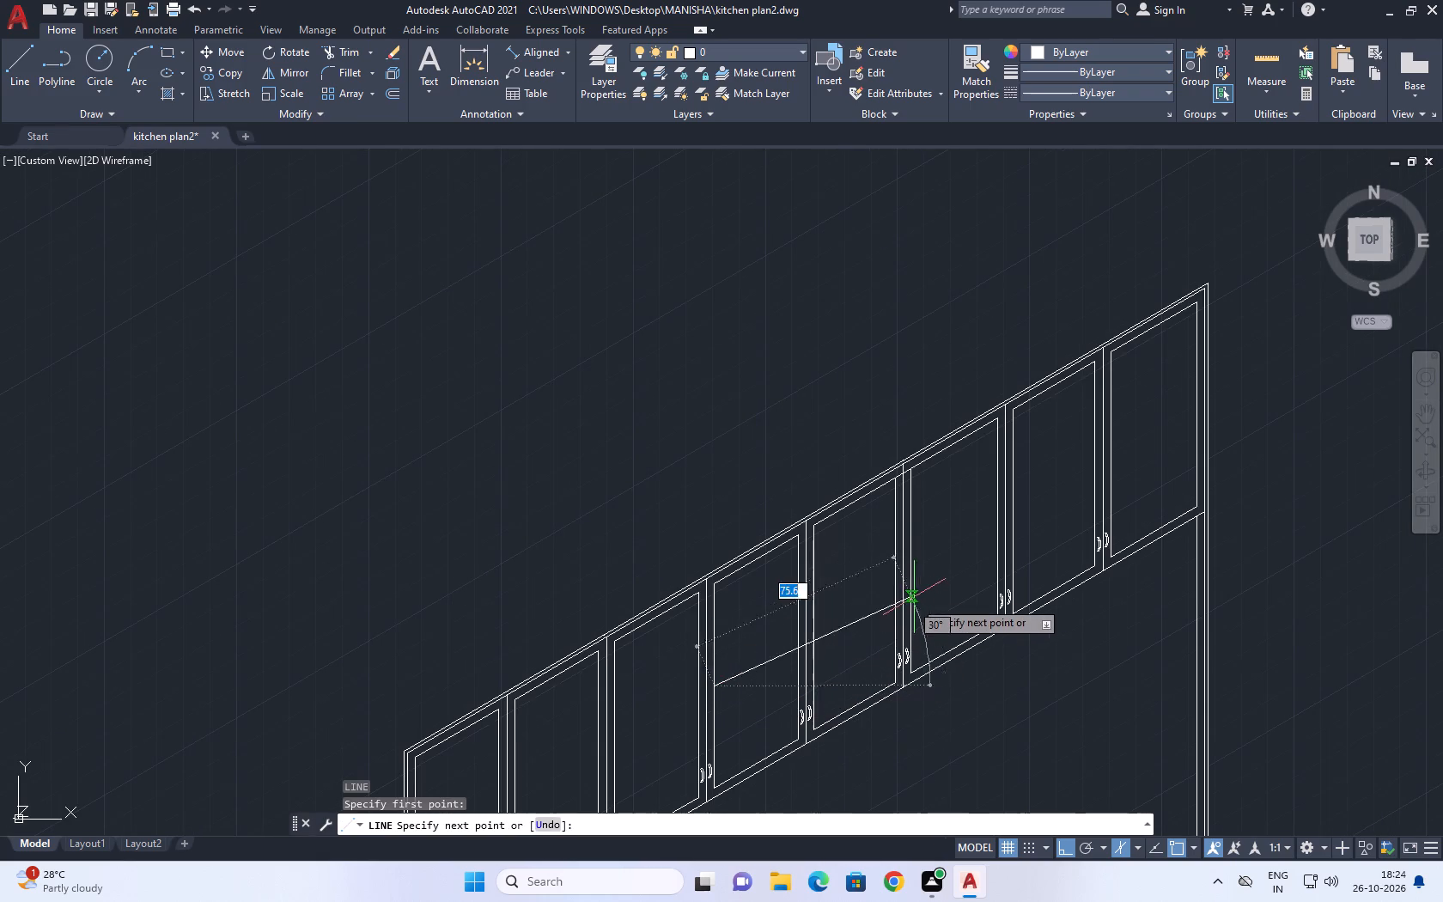
scroll(908, 576, "up", 2)
left_click(898, 574)
key("Escape")
scroll(770, 605, "down", 2)
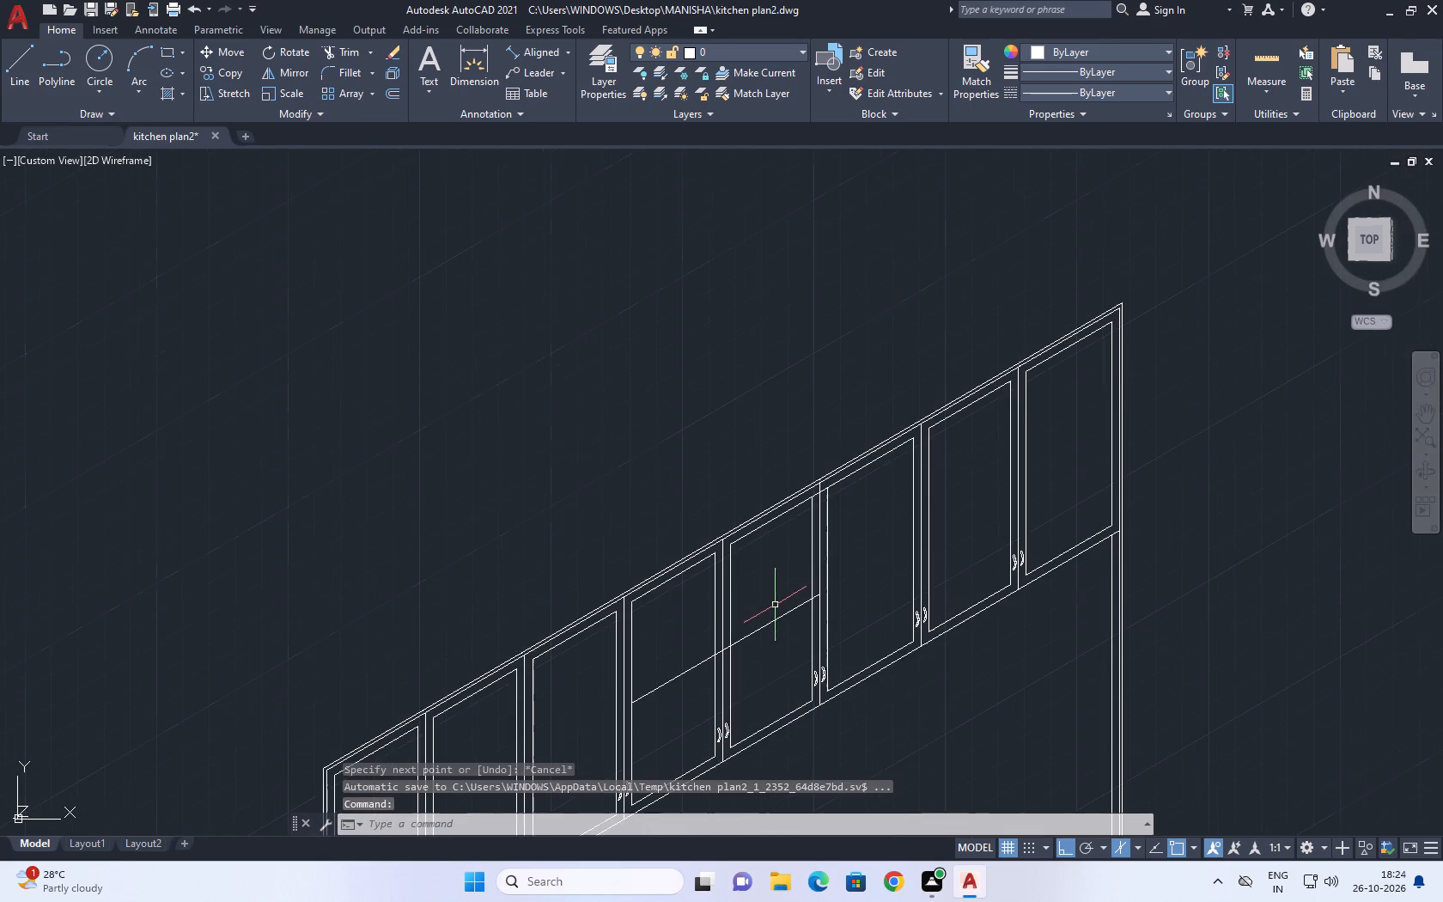
Extend the new cross line's lower end to the centre line of the third divider.
middle_click_drag(625, 686, 715, 557)
scroll(725, 590, "up", 1)
key("e")
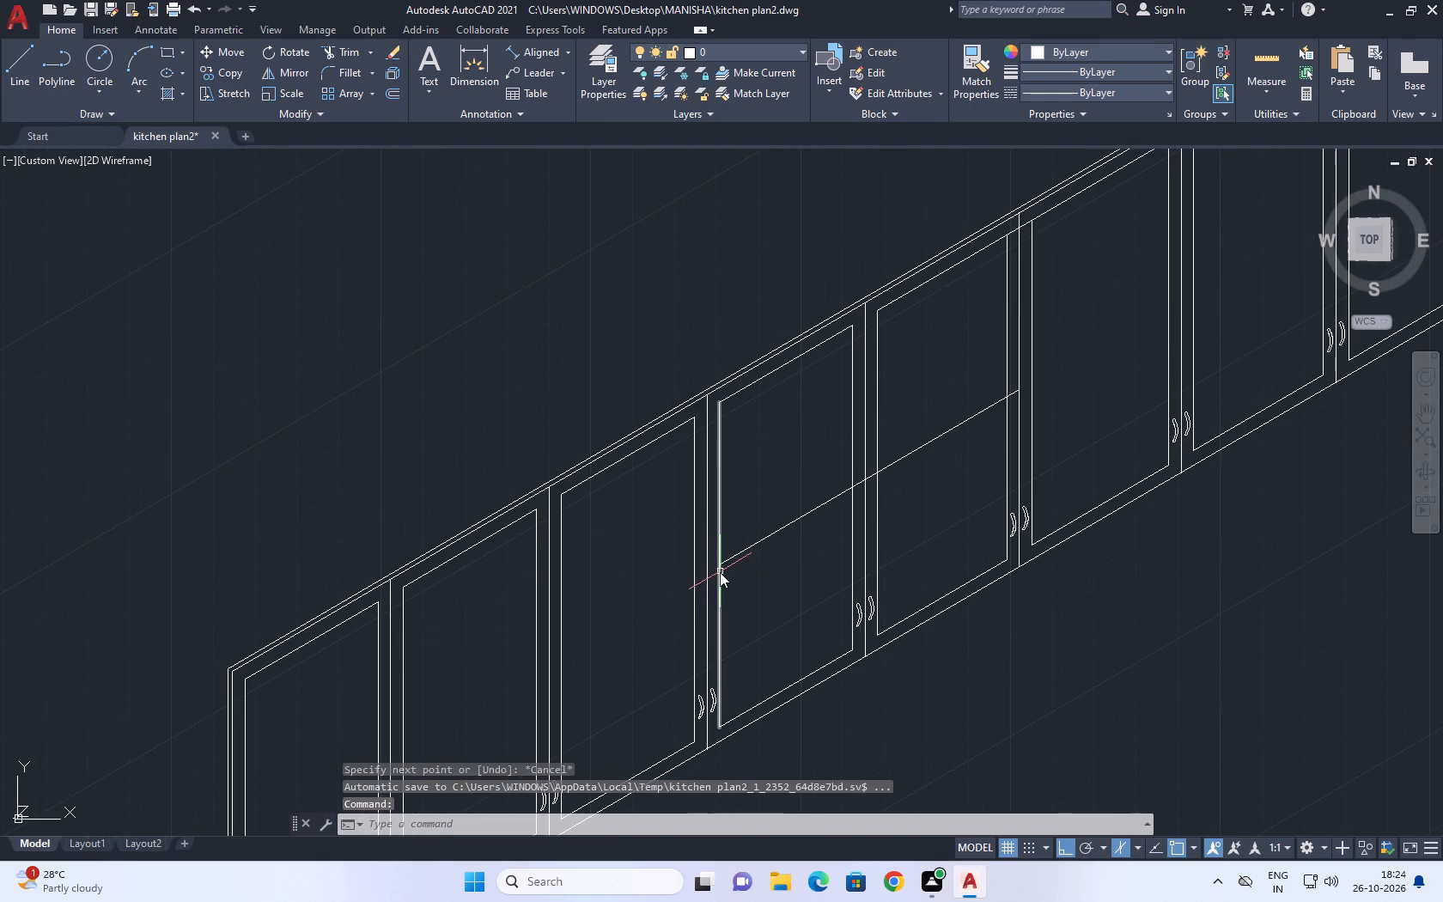
type("x")
key("space")
left_click(743, 543)
left_click(734, 580)
key("Escape")
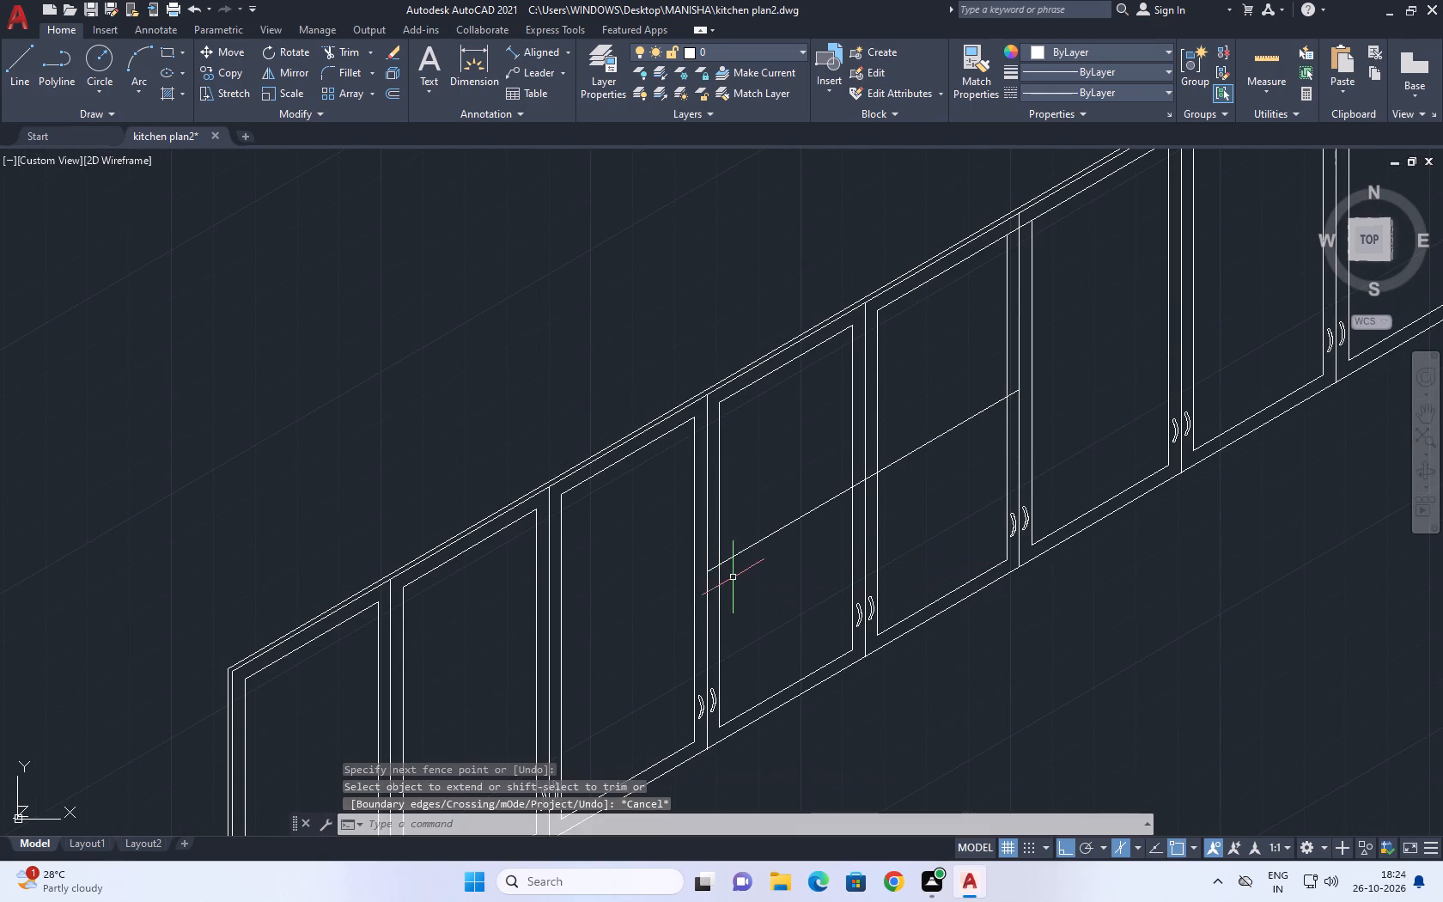
Copy the cross line 3 units straight up to form a rail across the fourth and fifth panels.
middle_click_drag(733, 577, 728, 617)
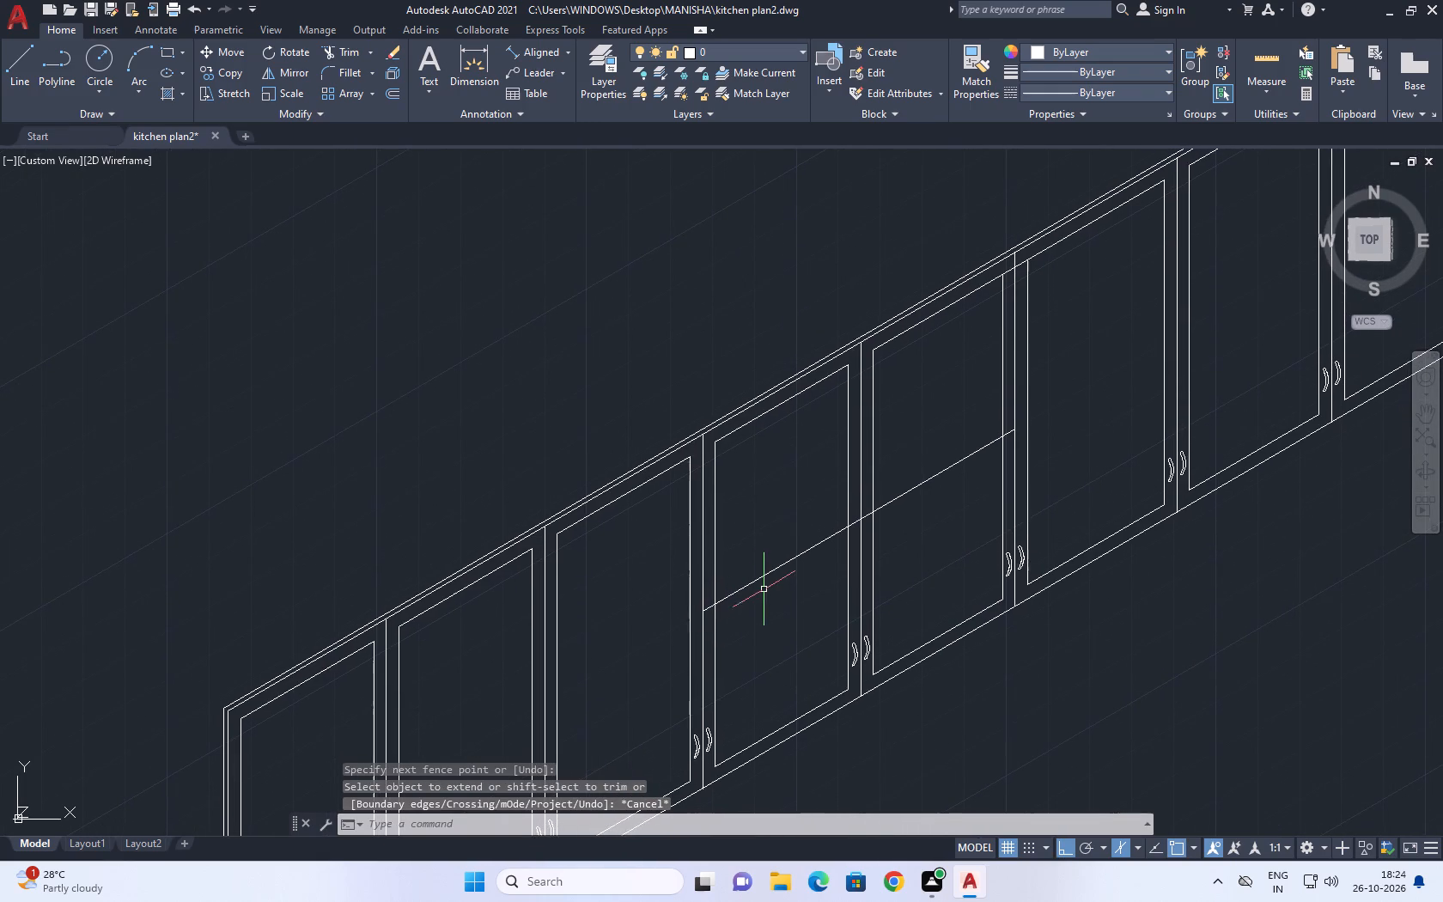
left_click(761, 584)
left_click(739, 549)
key("c")
key("o")
key("space")
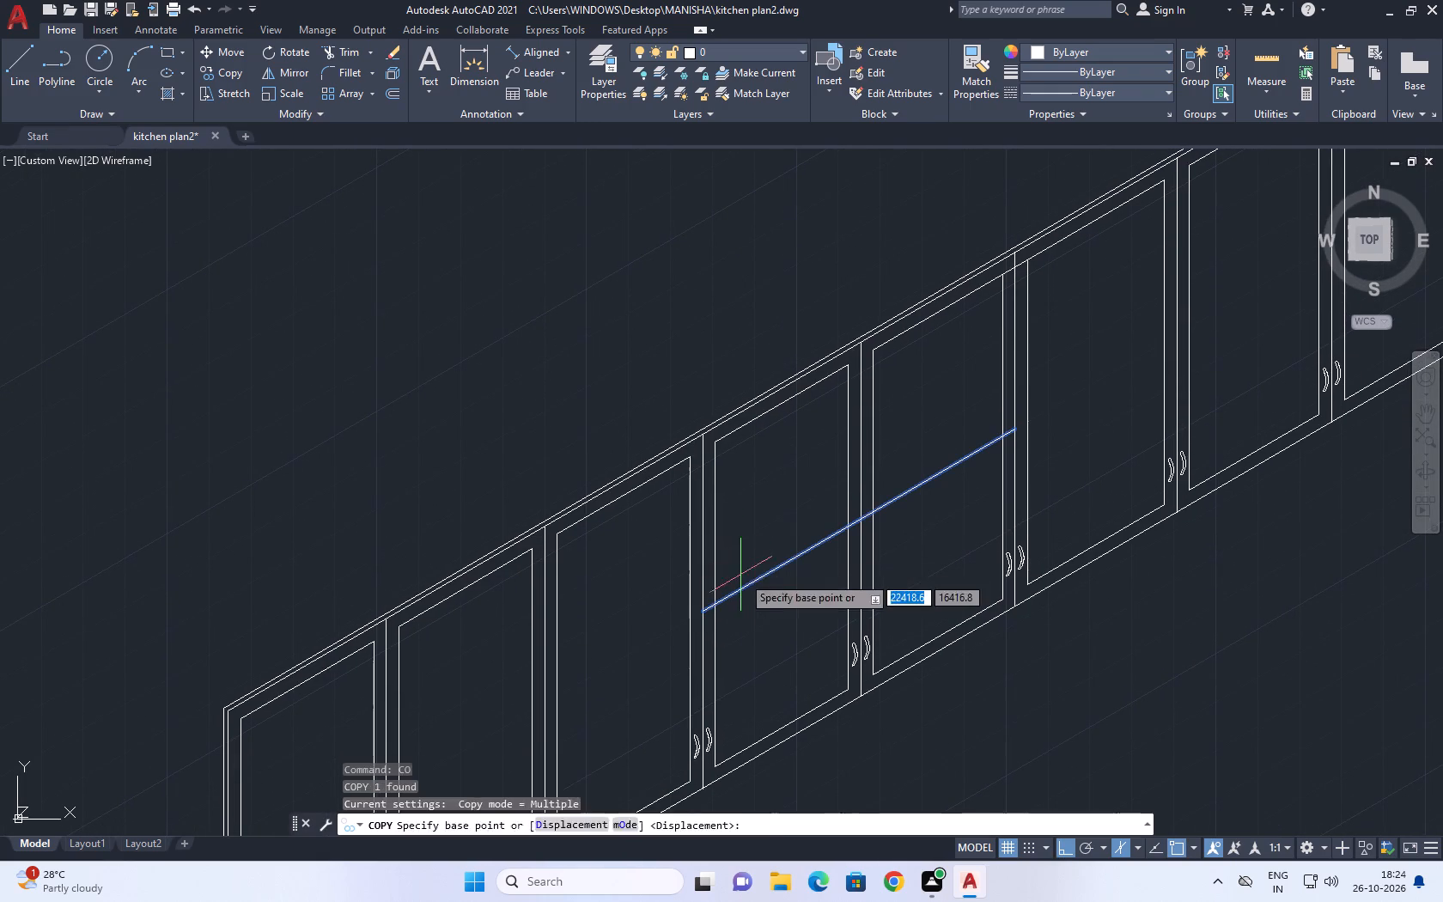
left_click(742, 576)
type("3")
key("space")
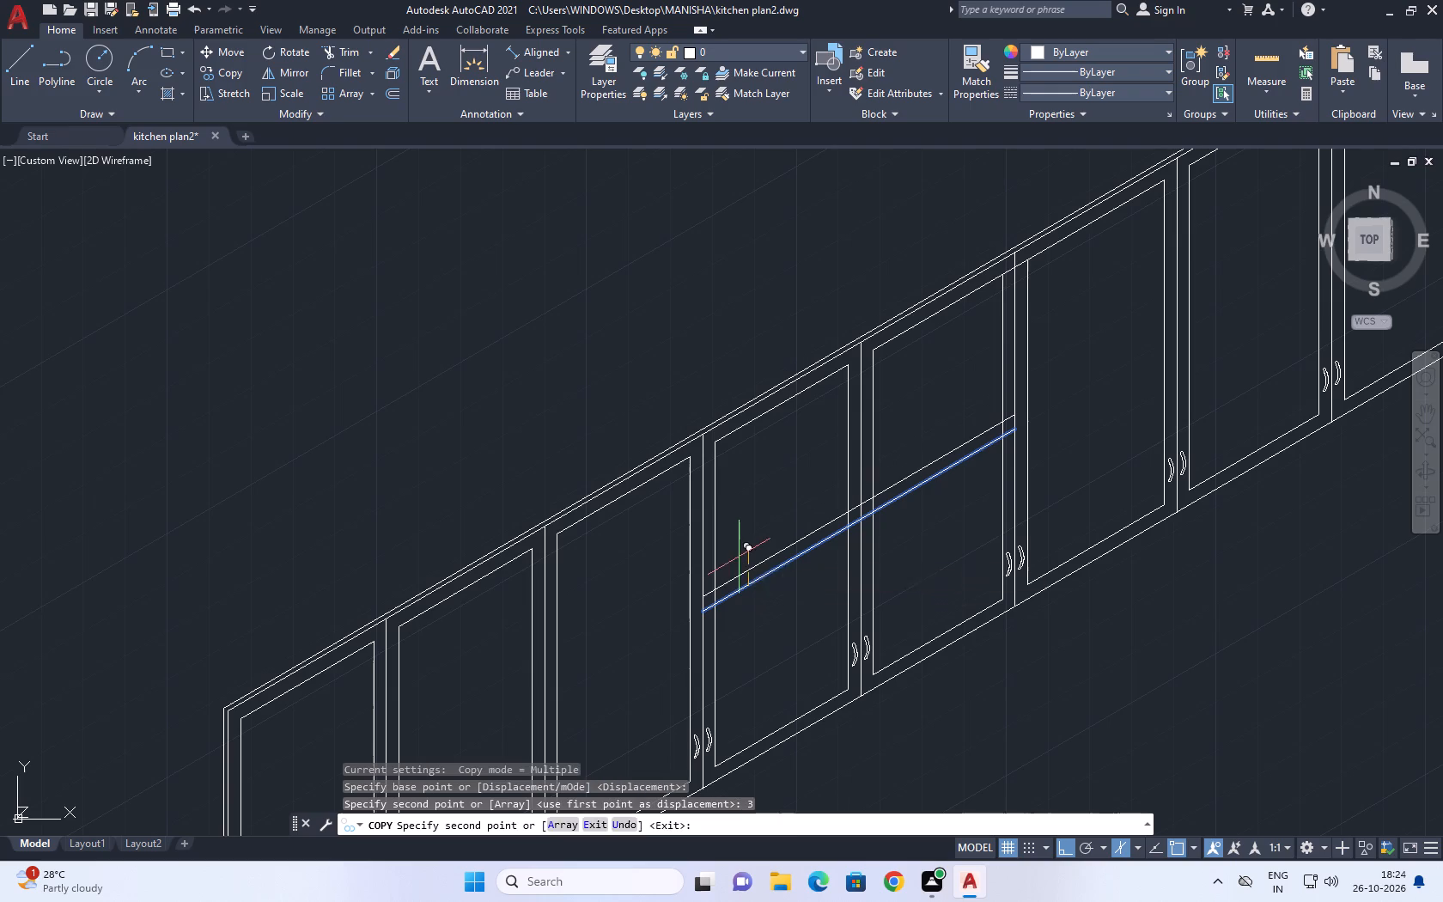
key("Escape")
Trim the third divider's inner edge between the two rail lines, and the upper rail line's end inside that divider.
type("tr")
key("space")
scroll(703, 589, "up", 1)
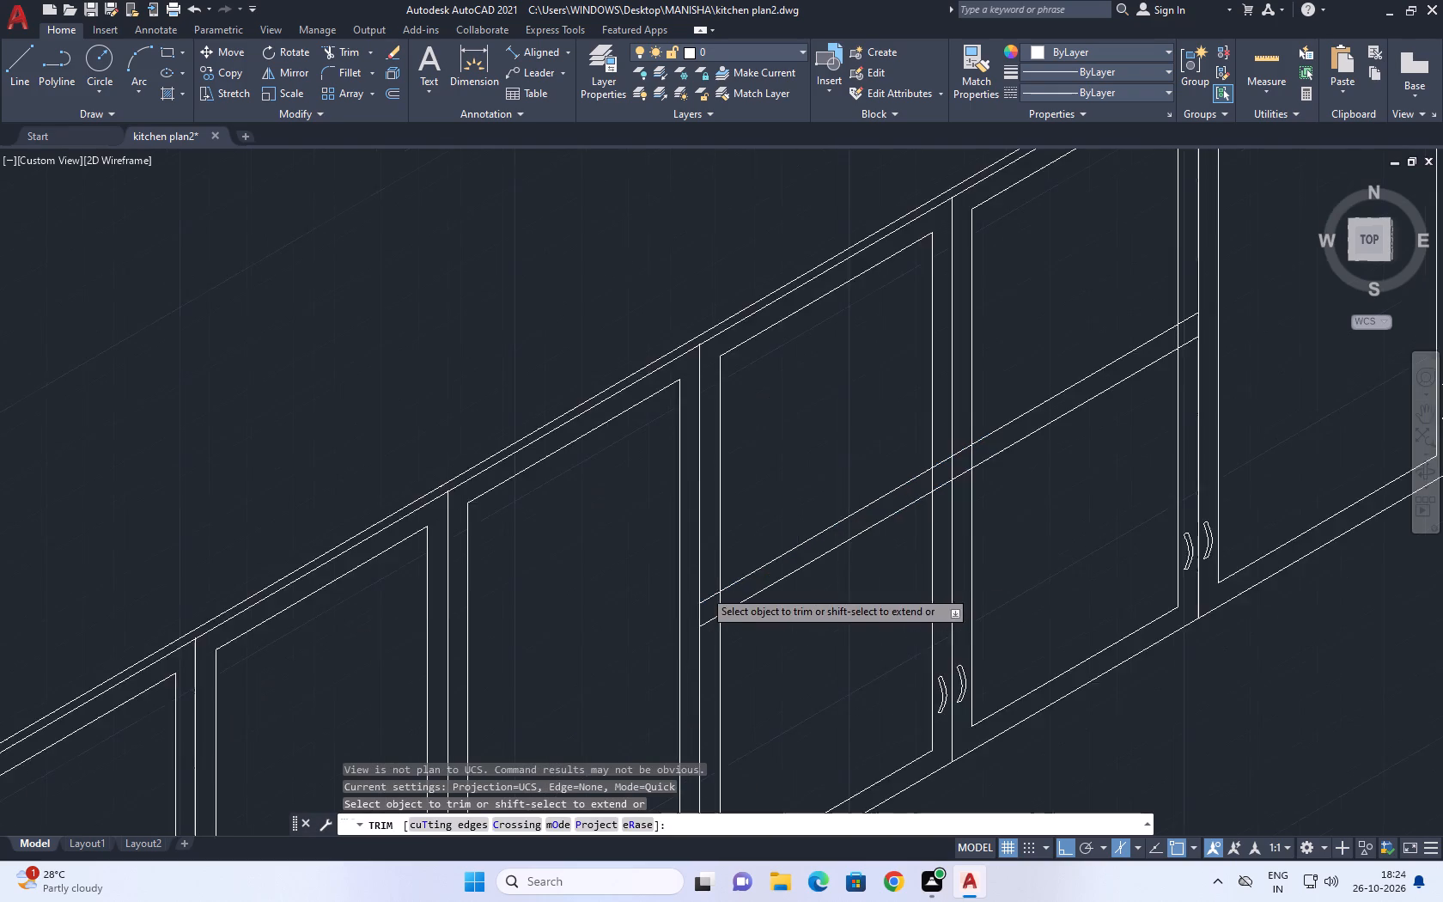
scroll(703, 589, "up", 2)
left_click(714, 588)
left_click(697, 567)
left_click(715, 576)
left_click(723, 581)
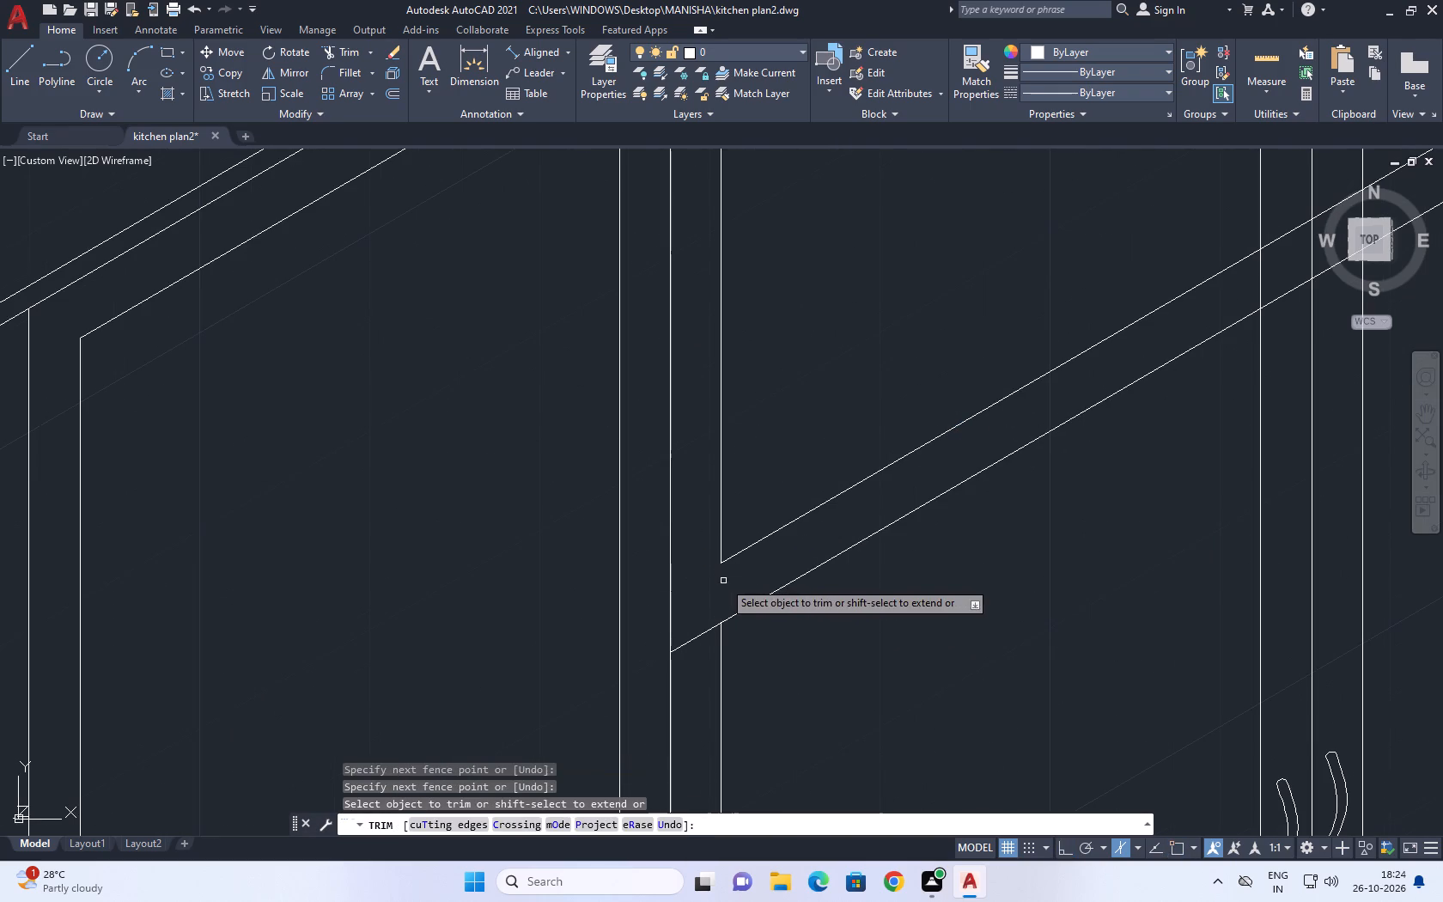
Trim the fourth divider's three lines between the rail lines and below the rail, so the divider stops at the upper rail line.
scroll(722, 576, "down", 4)
middle_click_drag(813, 505, 708, 577)
scroll(726, 590, "up", 4)
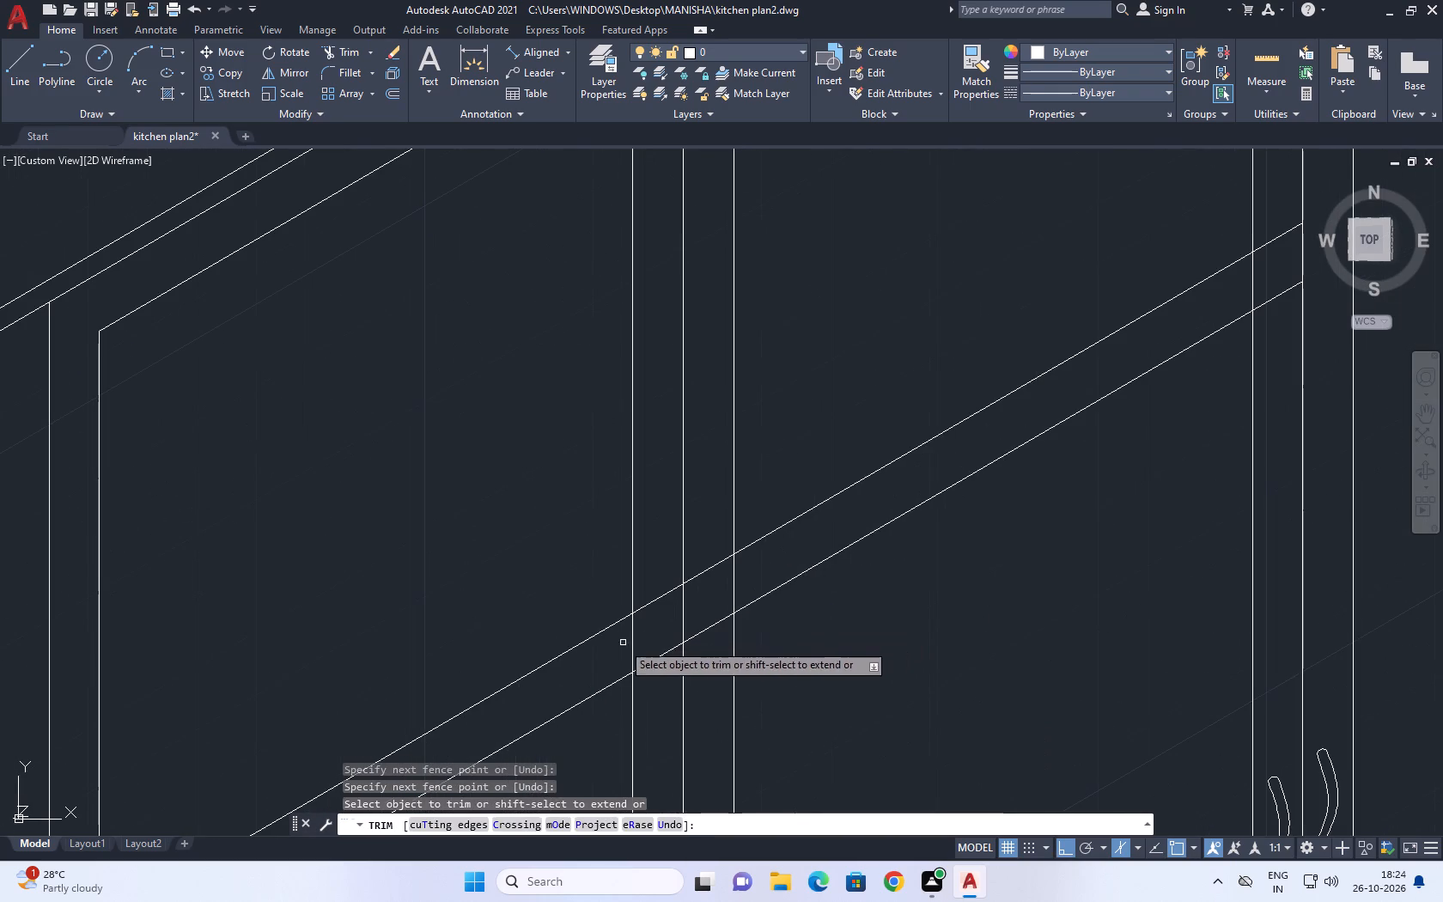
left_click_drag(612, 651, 628, 647)
left_click(758, 570)
middle_click_drag(776, 620, 767, 486)
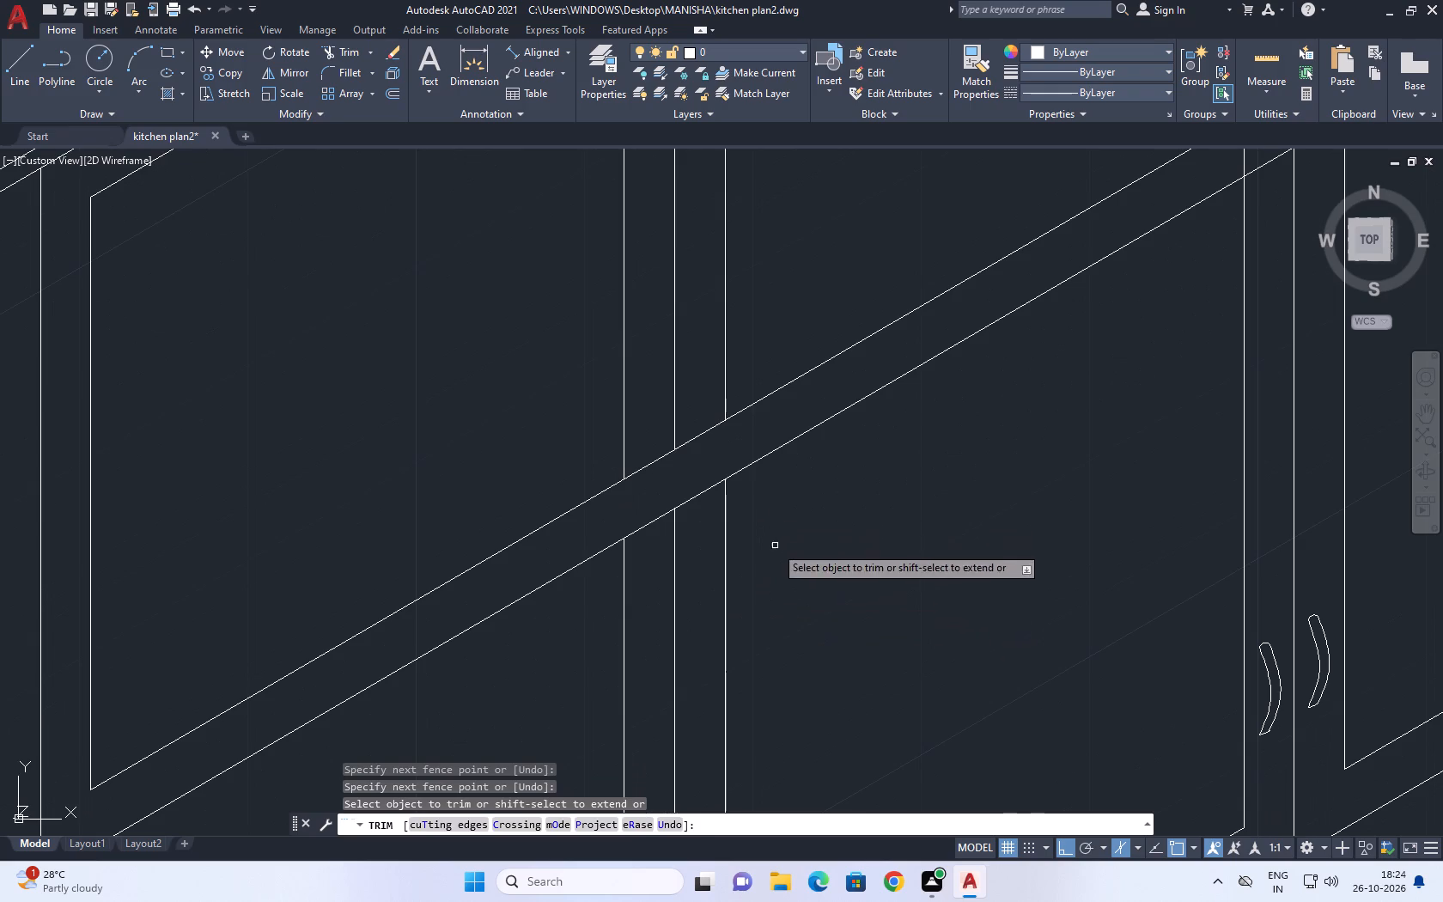
left_click(771, 542)
left_click_drag(612, 618, 610, 636)
scroll(735, 570, "down", 6)
scroll(715, 653, "up", 2)
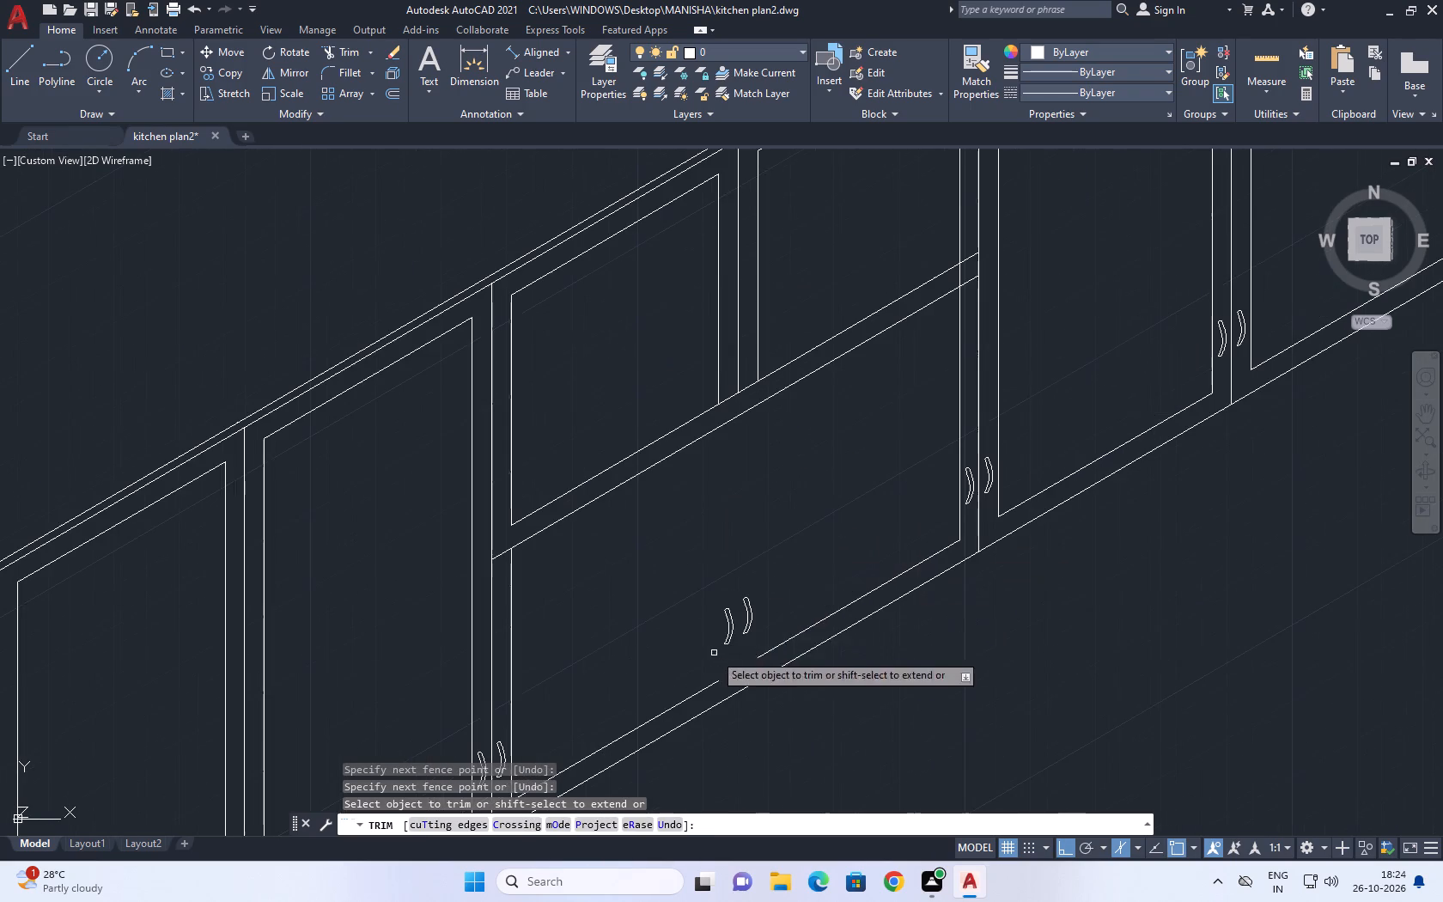
key("Escape")
Erase the two hangers of the trimmed fourth divider and the fourth panel's bottom inner line.
left_click_drag(794, 583, 776, 588)
left_click(697, 636)
key("Delete")
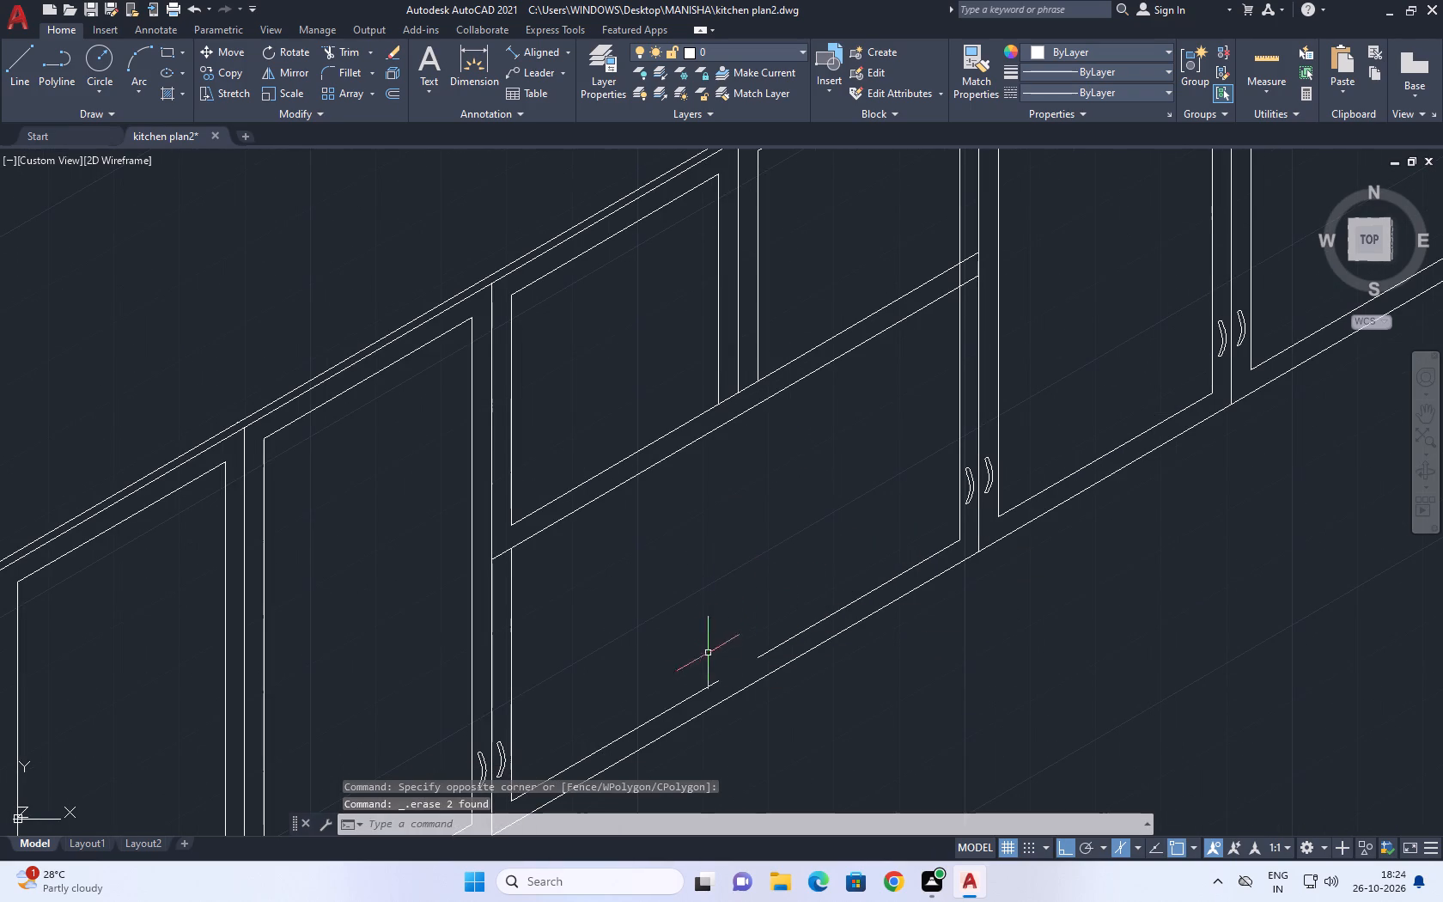
left_click(705, 692)
key("Delete")
Fillet with radius 0 the fifth panel's bottom inner line to the third divider's edge, closing the wide lower panel.
middle_click_drag(691, 674, 700, 660)
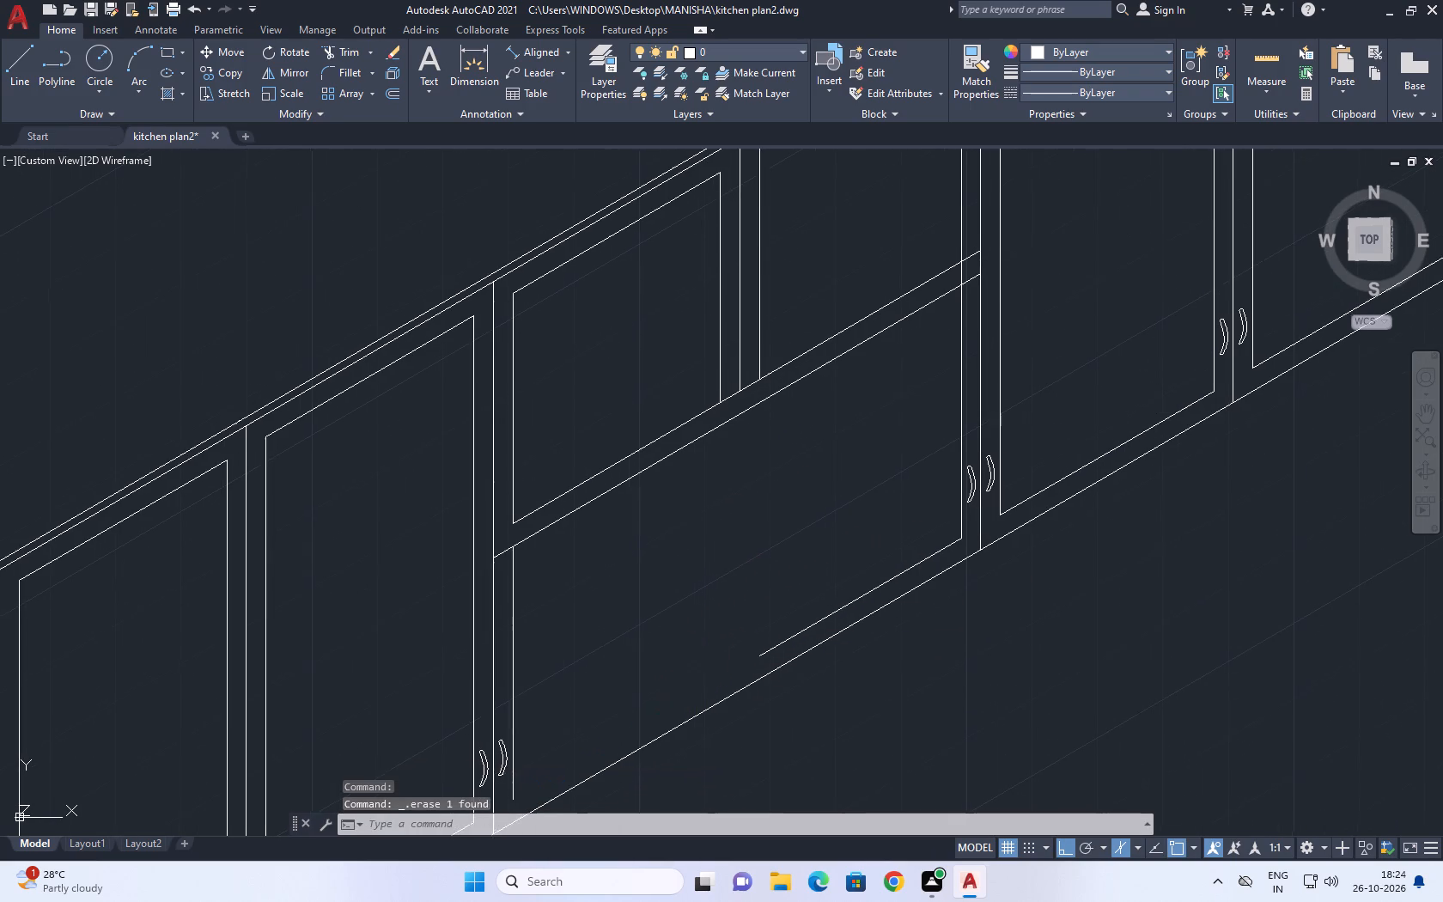
middle_click_drag(700, 660, 800, 529)
key("f")
key("space")
key("r")
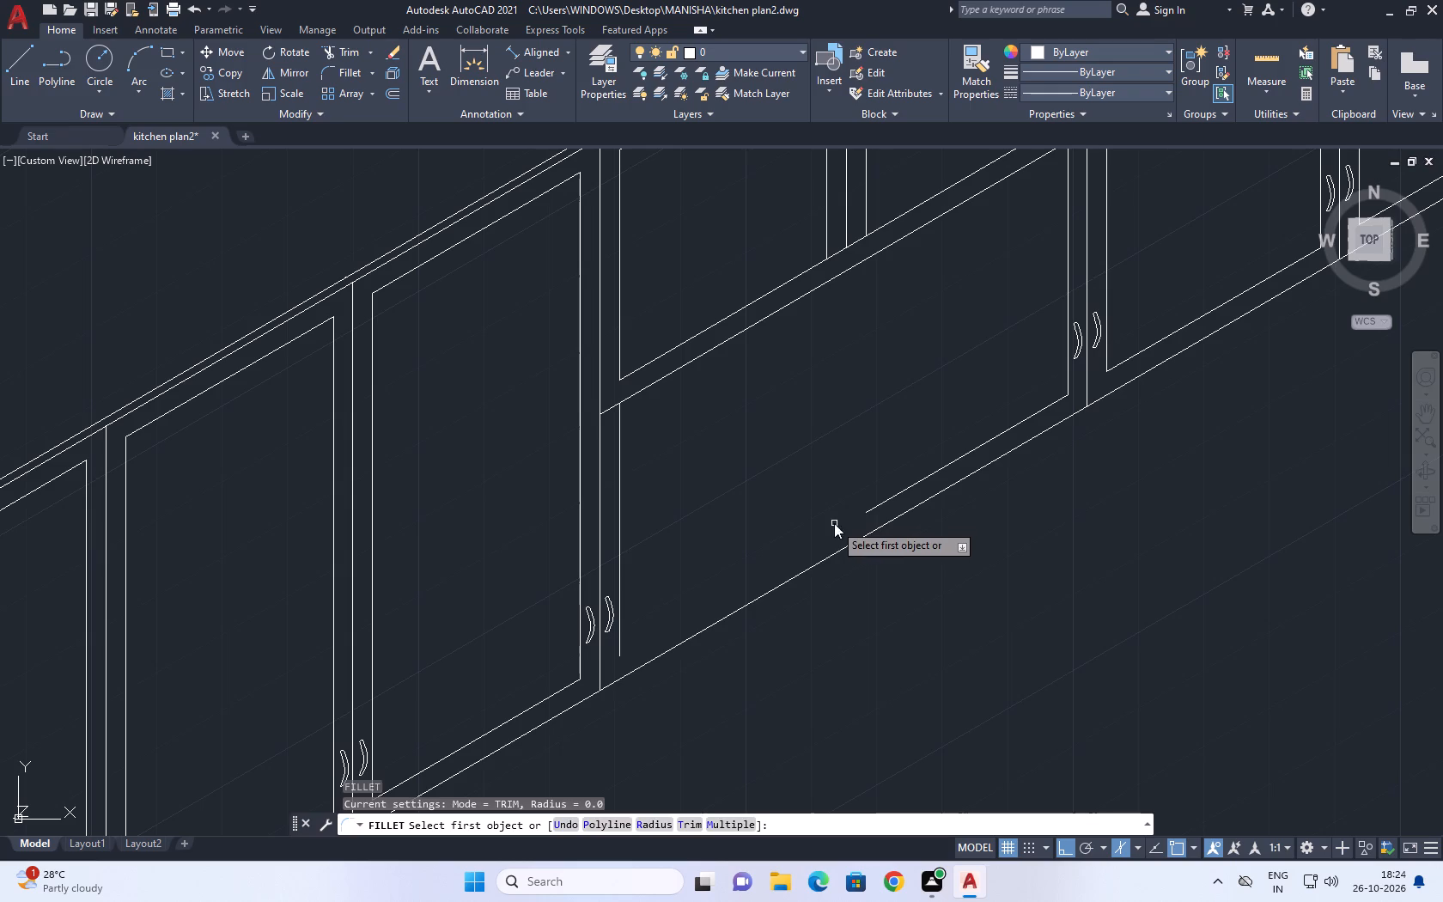
key("space")
key("0")
key("space")
left_click(871, 509)
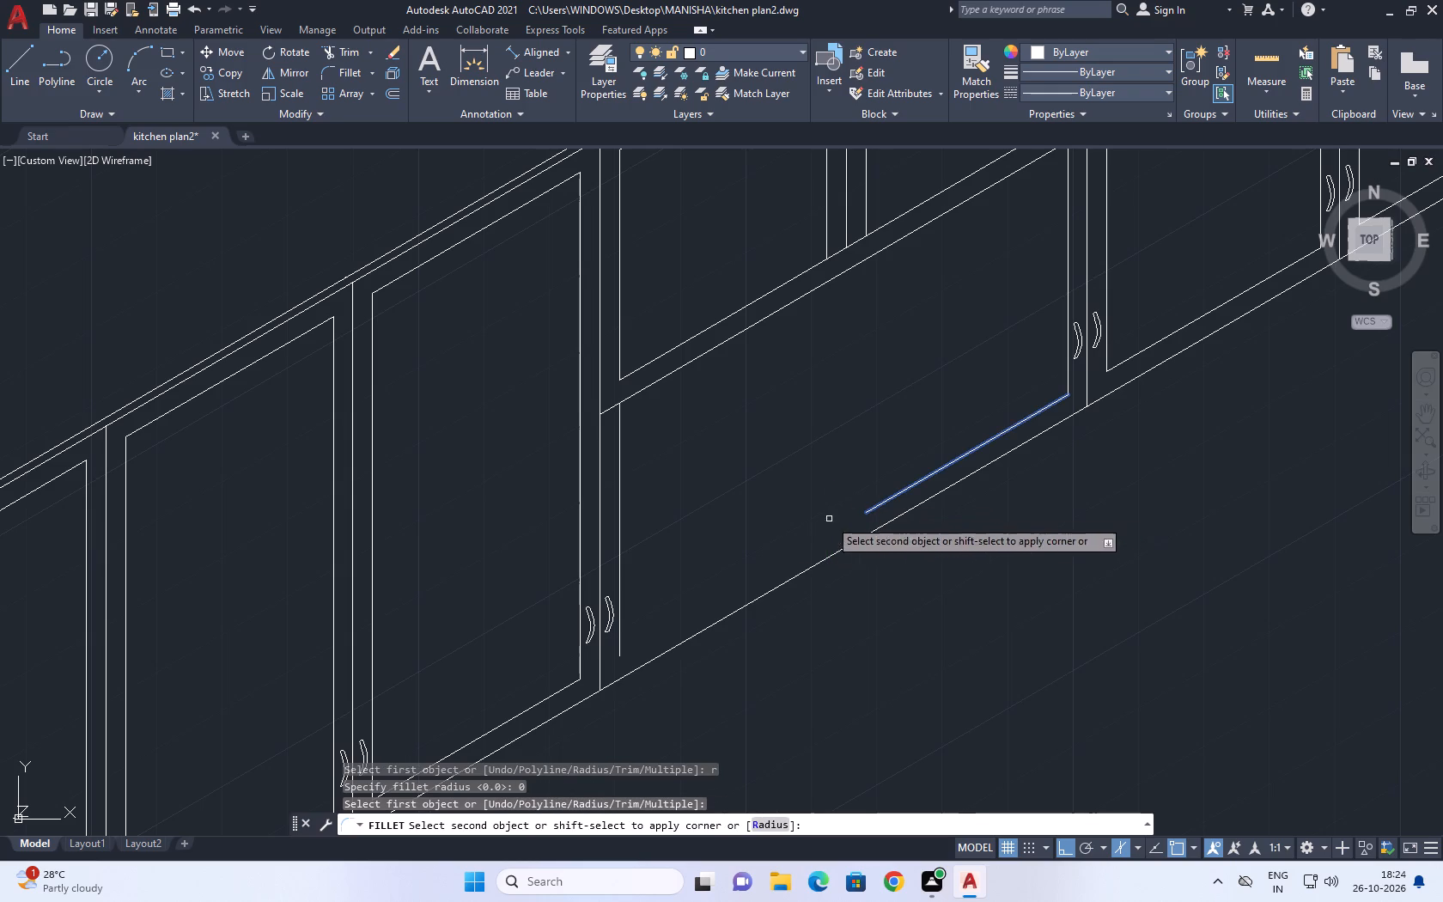
left_click(619, 568)
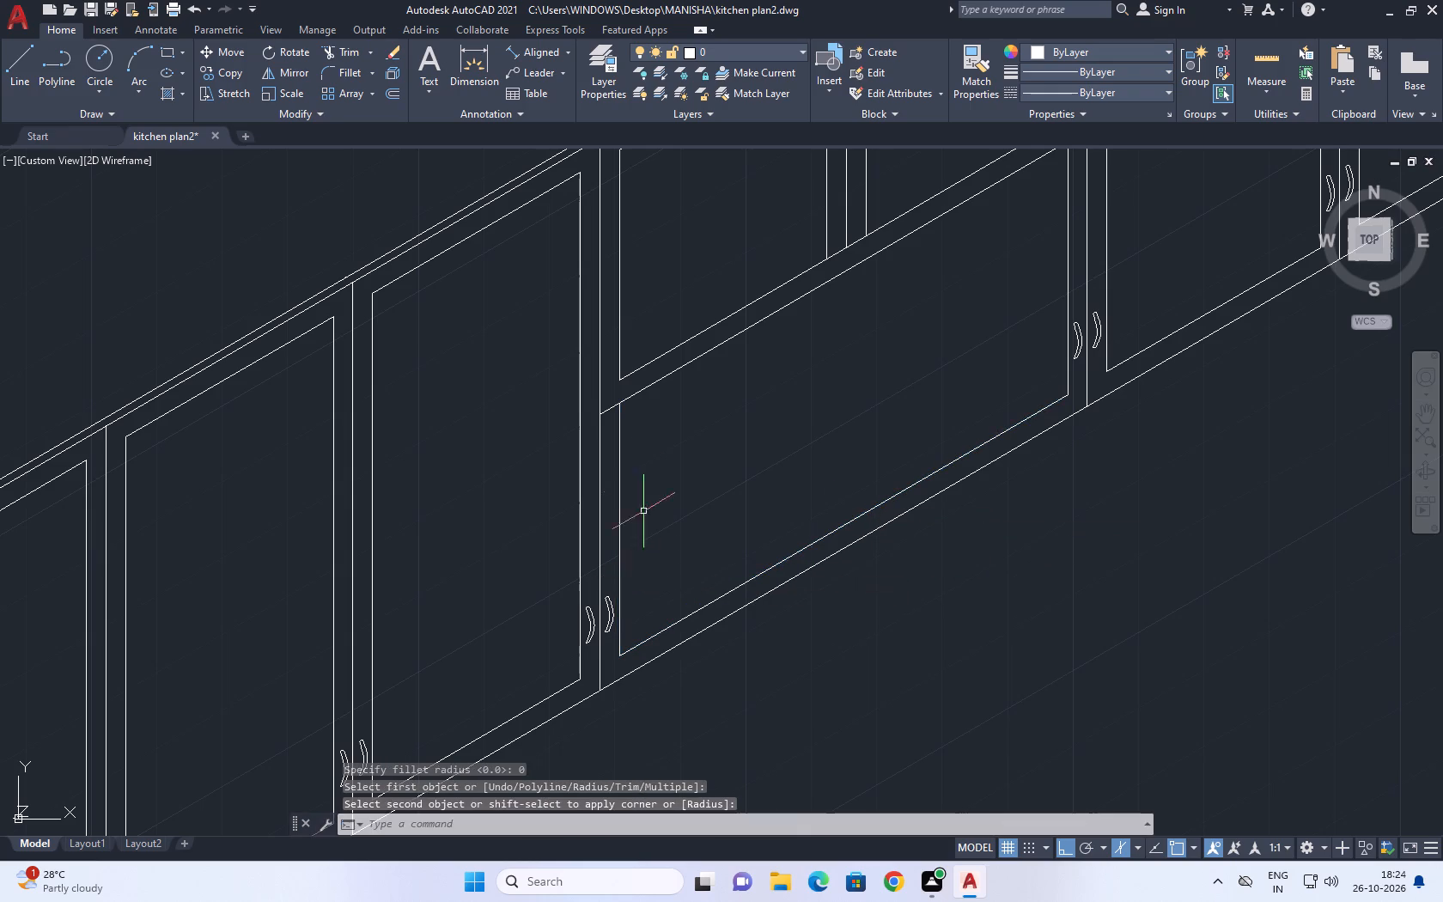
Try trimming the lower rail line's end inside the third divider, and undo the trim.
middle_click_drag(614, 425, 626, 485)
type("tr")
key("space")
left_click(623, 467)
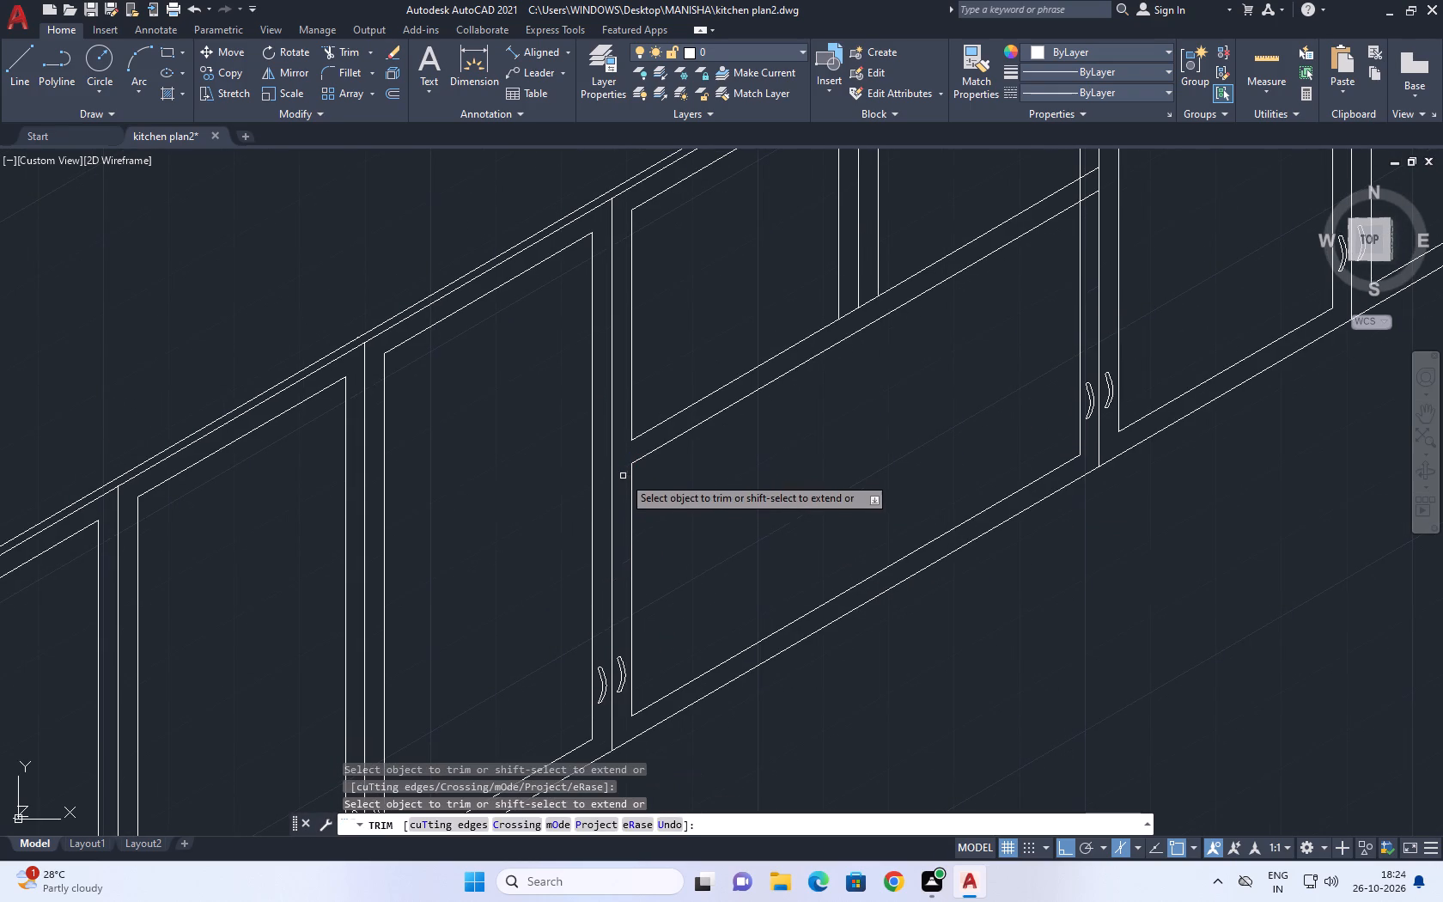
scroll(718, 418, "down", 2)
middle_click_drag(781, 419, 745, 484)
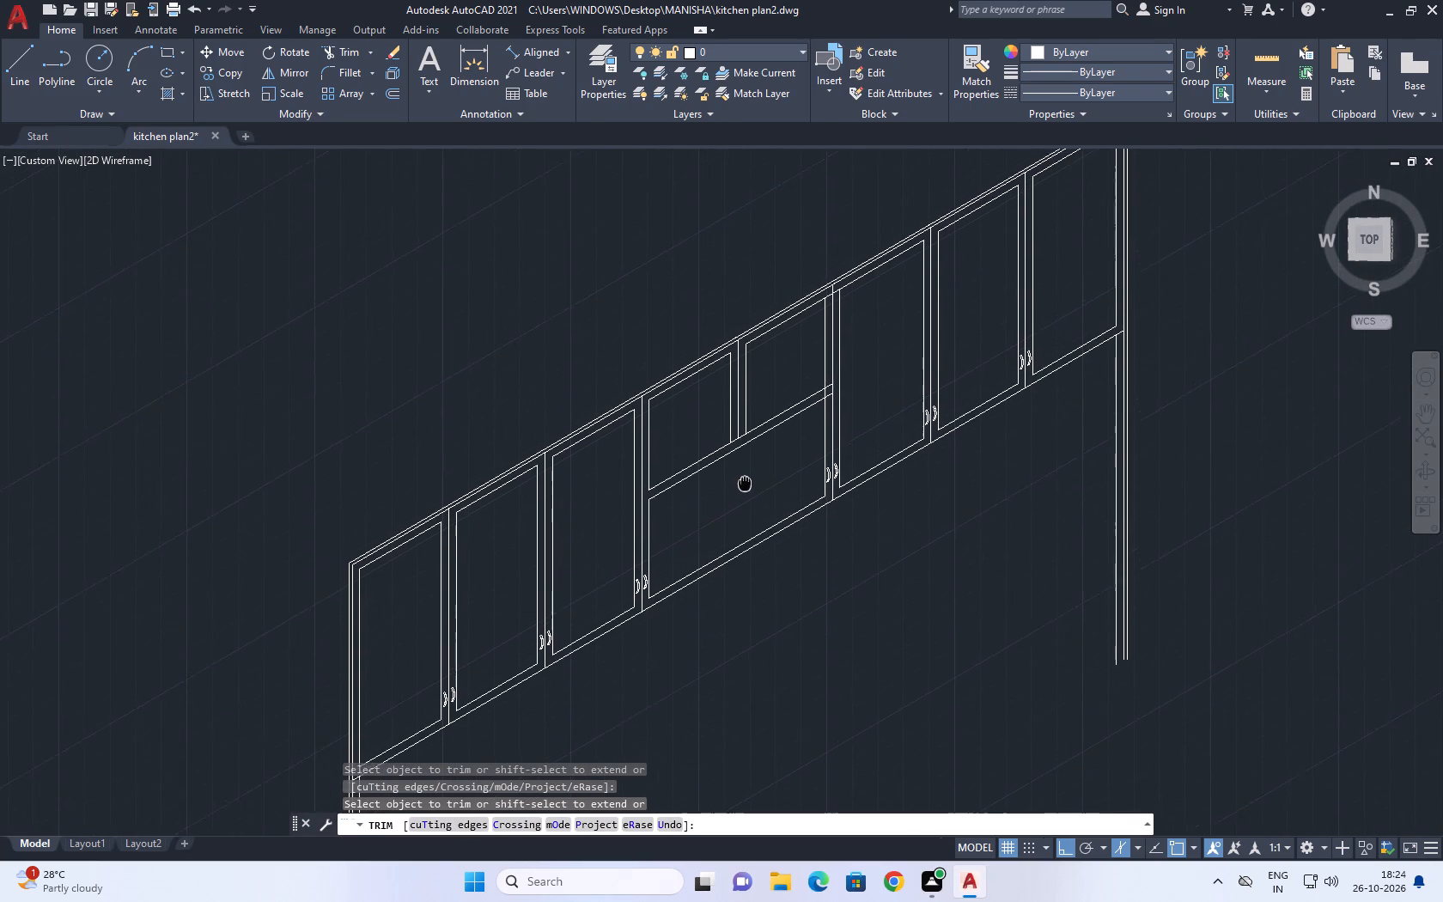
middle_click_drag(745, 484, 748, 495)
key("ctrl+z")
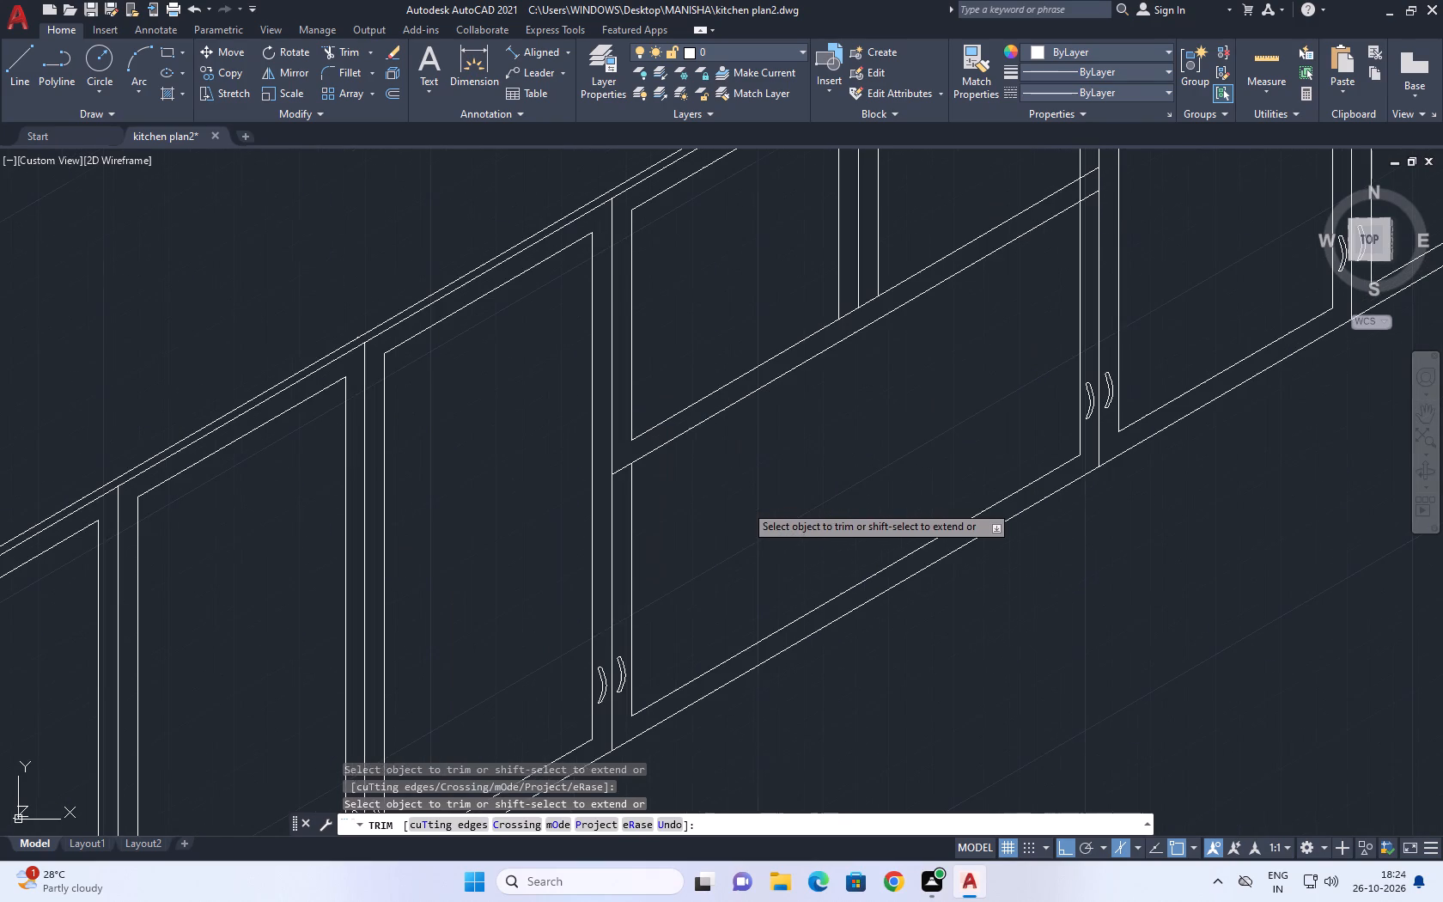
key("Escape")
Trim the fifth divider's near edge between the rail lines, and the upper rail line's end inside that divider.
middle_click_drag(1017, 423, 919, 640)
middle_click_drag(1012, 341, 1002, 361)
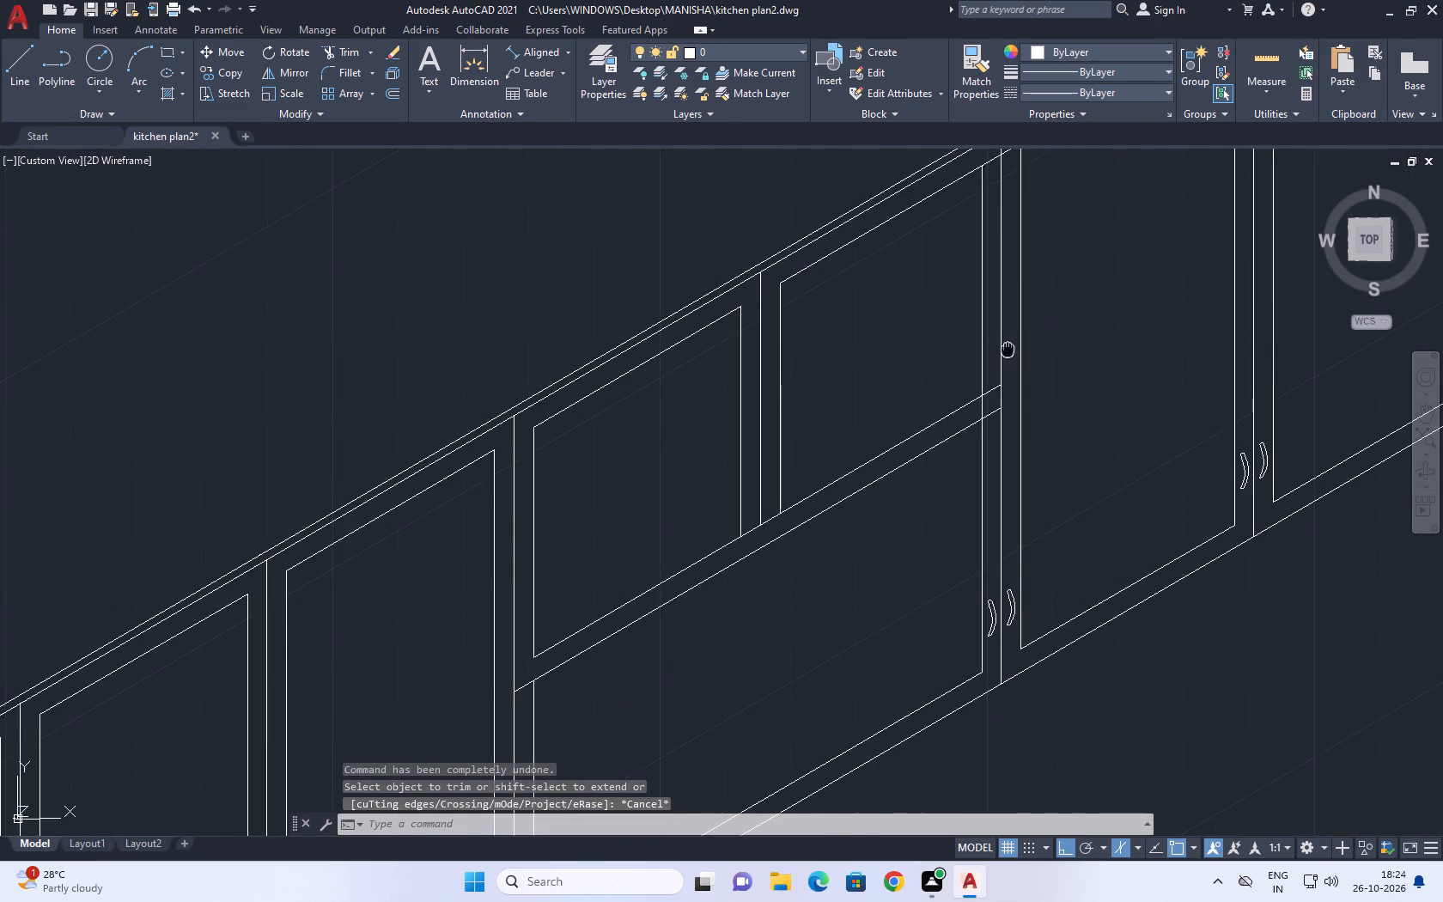
middle_click_drag(1002, 361, 958, 441)
key("t")
key("r")
key("space")
scroll(930, 492, "up", 3)
left_click(892, 568)
left_click(941, 468)
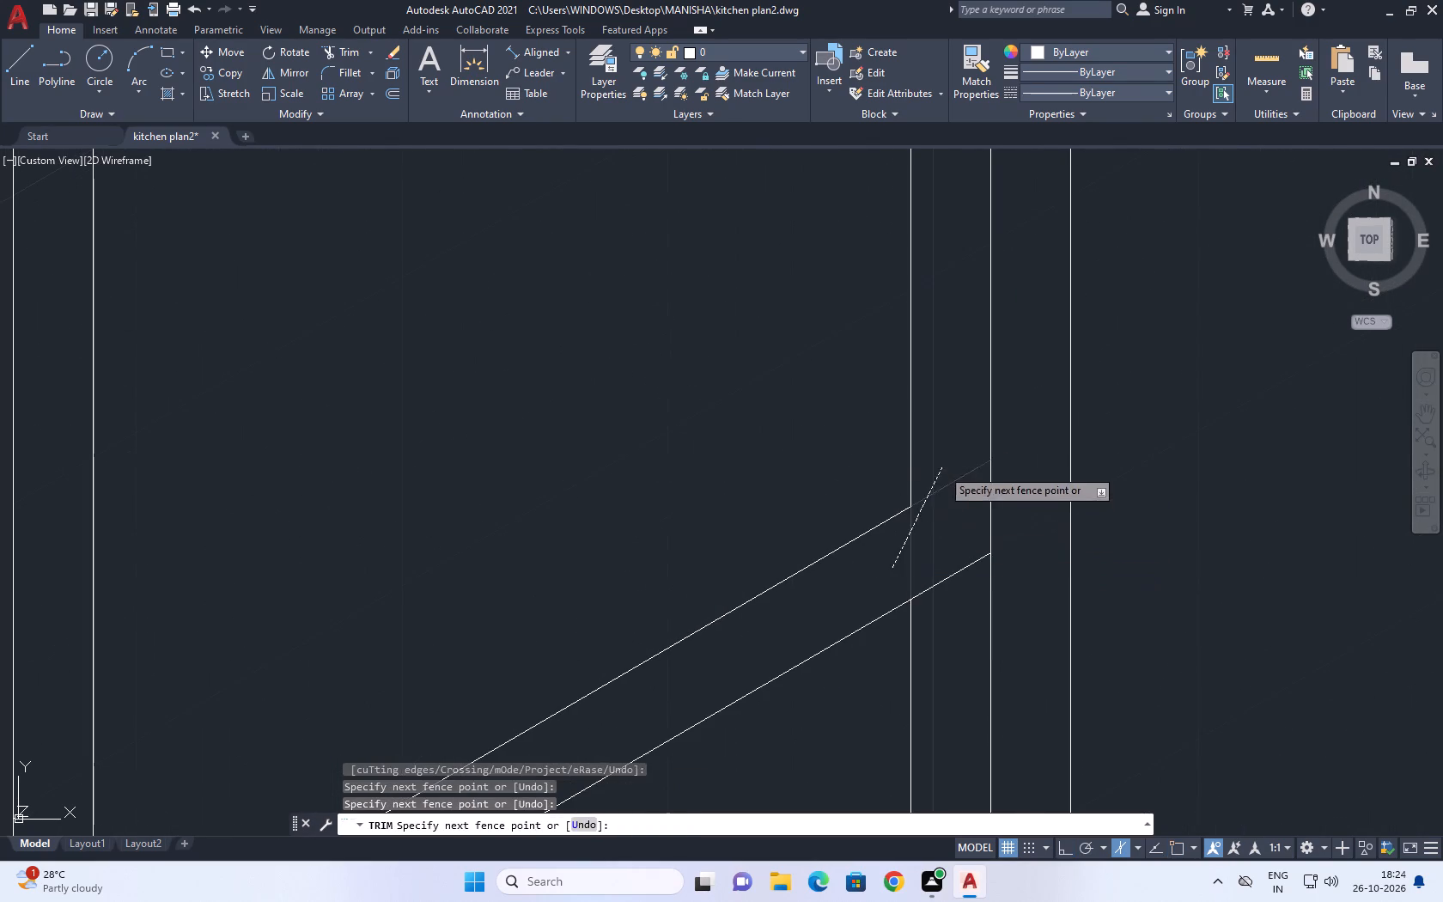
key("Escape")
scroll(981, 414, "down", 5)
middle_click_drag(974, 463, 1070, 305)
scroll(1030, 376, "down", 2)
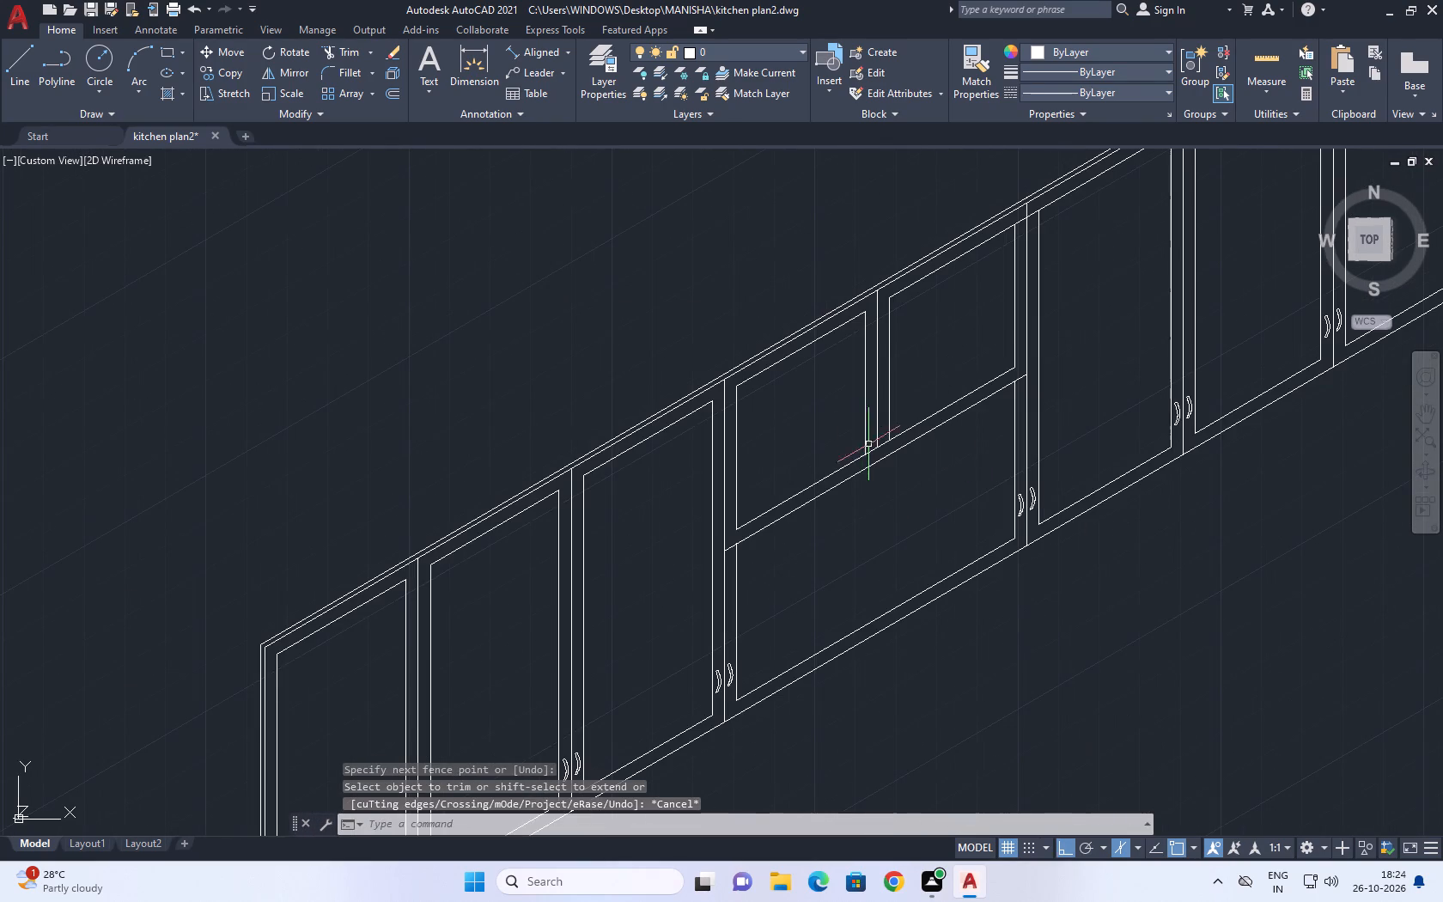
Trim the upper rail line's two short segments between the fourth divider's edges.
type("tr")
key("space")
middle_click_drag(890, 471, 866, 399)
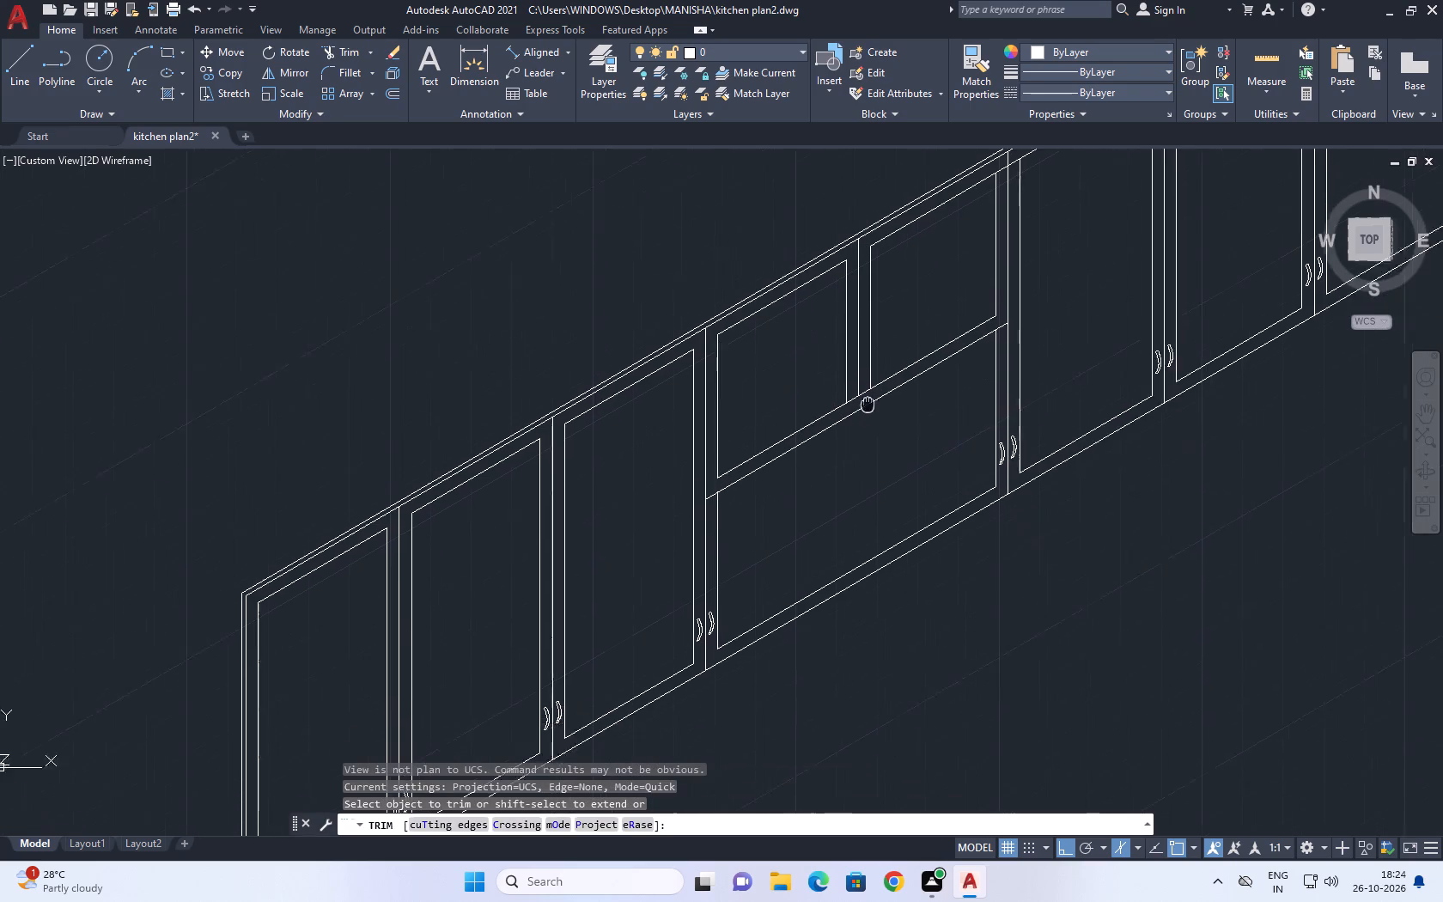
middle_click_drag(866, 399, 865, 391)
scroll(867, 370, "up", 2)
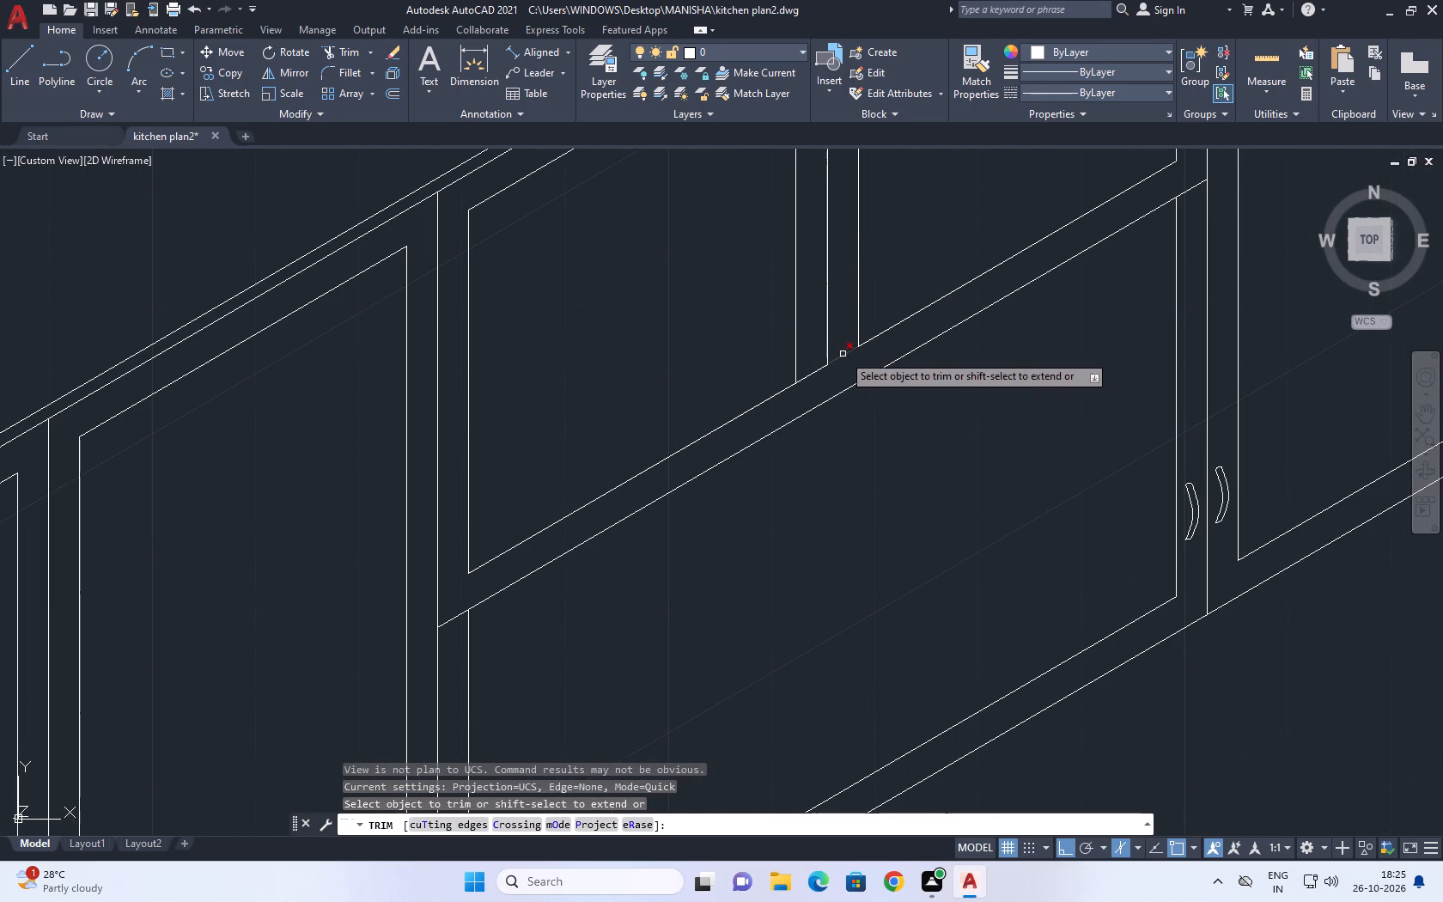
left_click(842, 353)
left_click(813, 373)
key("Escape")
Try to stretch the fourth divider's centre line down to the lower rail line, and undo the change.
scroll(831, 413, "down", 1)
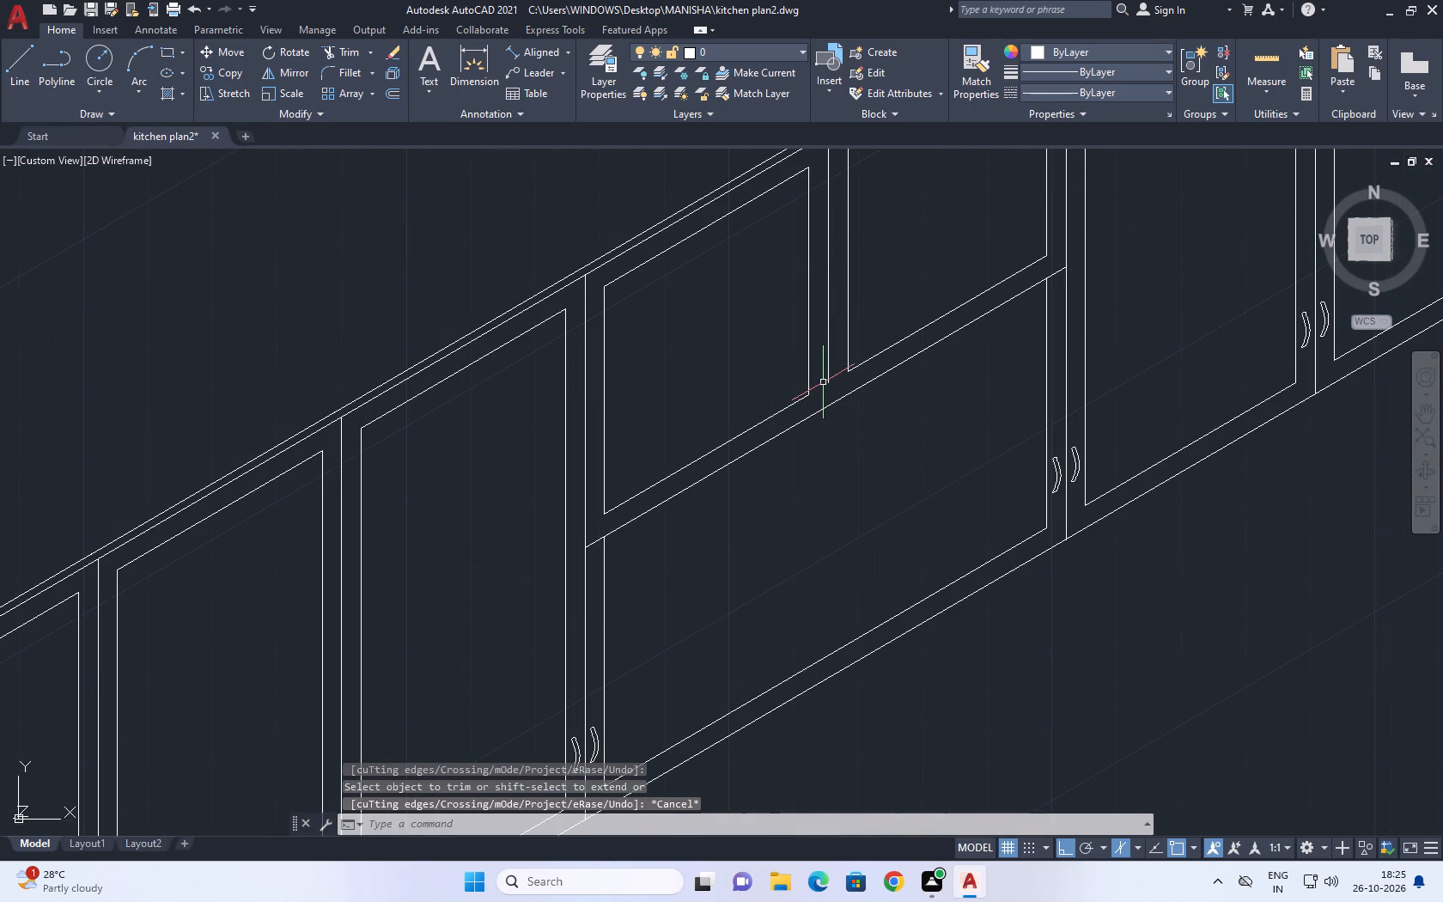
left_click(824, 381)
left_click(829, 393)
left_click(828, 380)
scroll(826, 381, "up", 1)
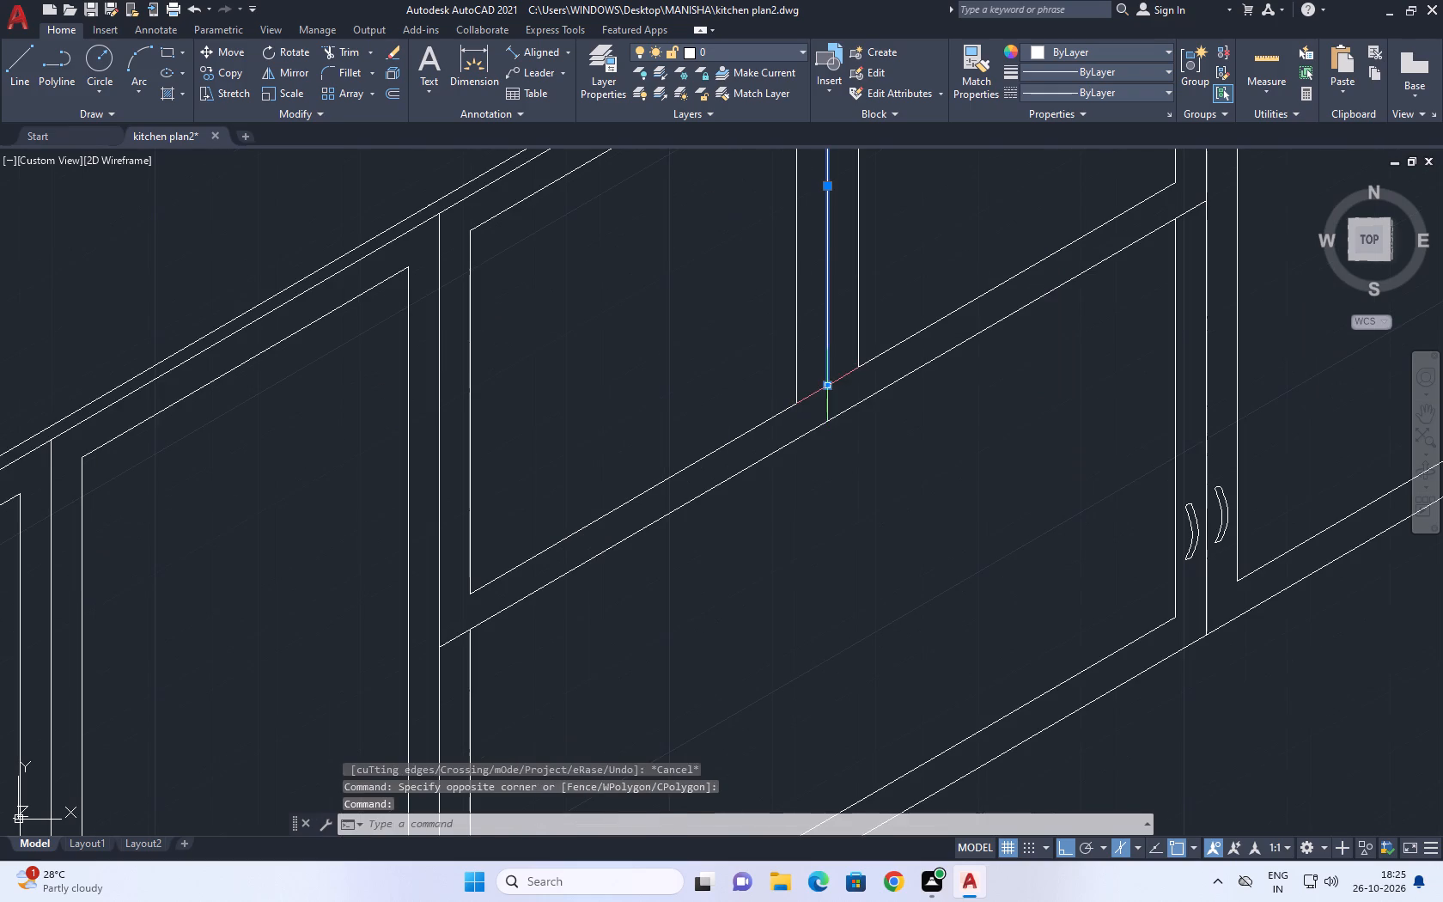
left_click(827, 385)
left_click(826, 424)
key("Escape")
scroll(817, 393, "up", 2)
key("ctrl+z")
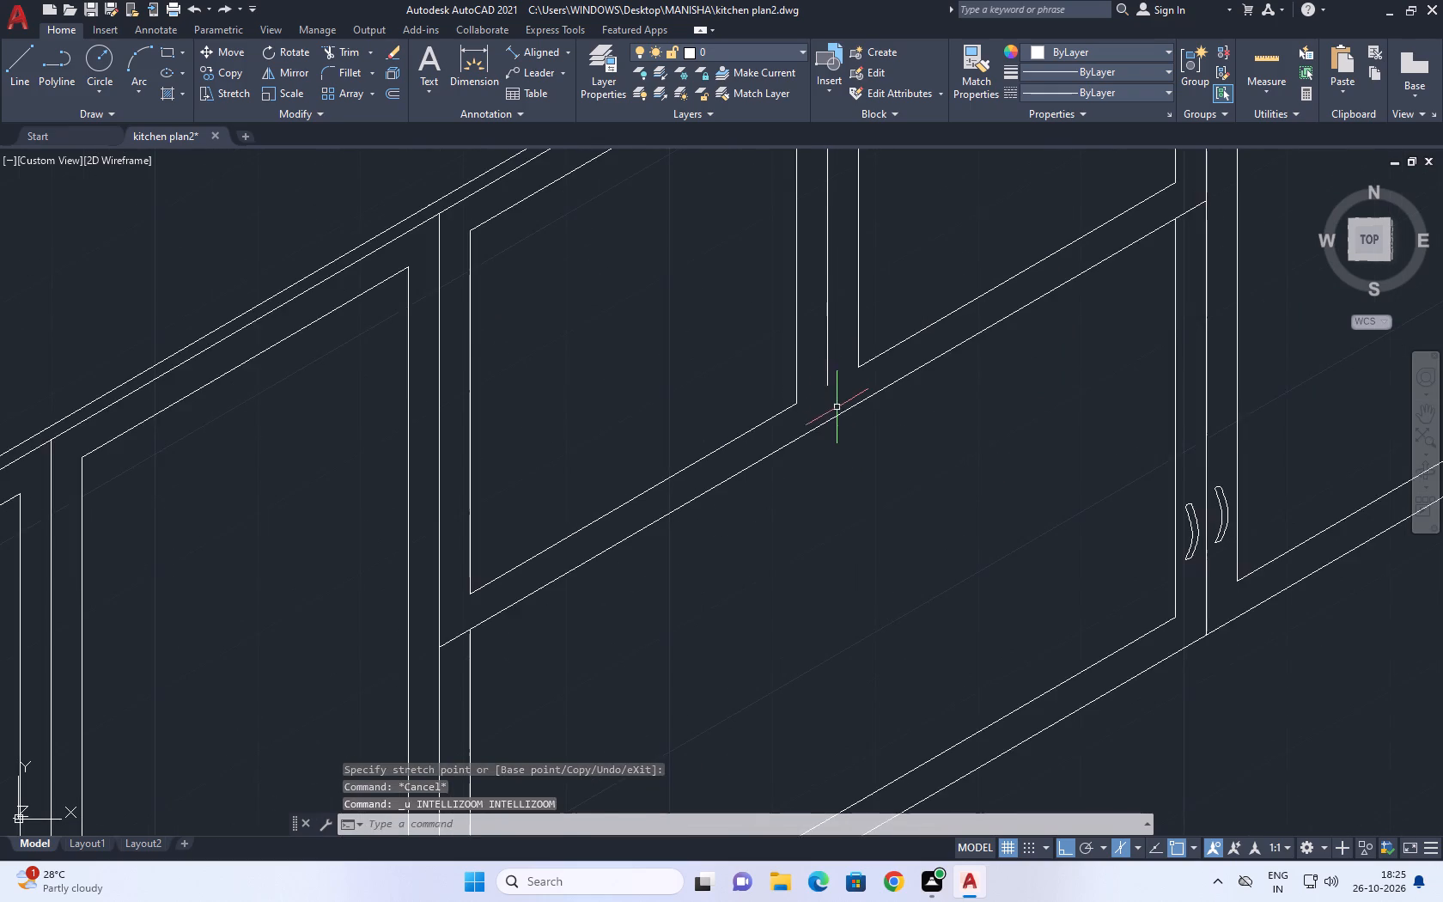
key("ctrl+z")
Extend the fourth divider's centre line down to the lower rail line.
middle_click_drag(828, 402, 828, 430)
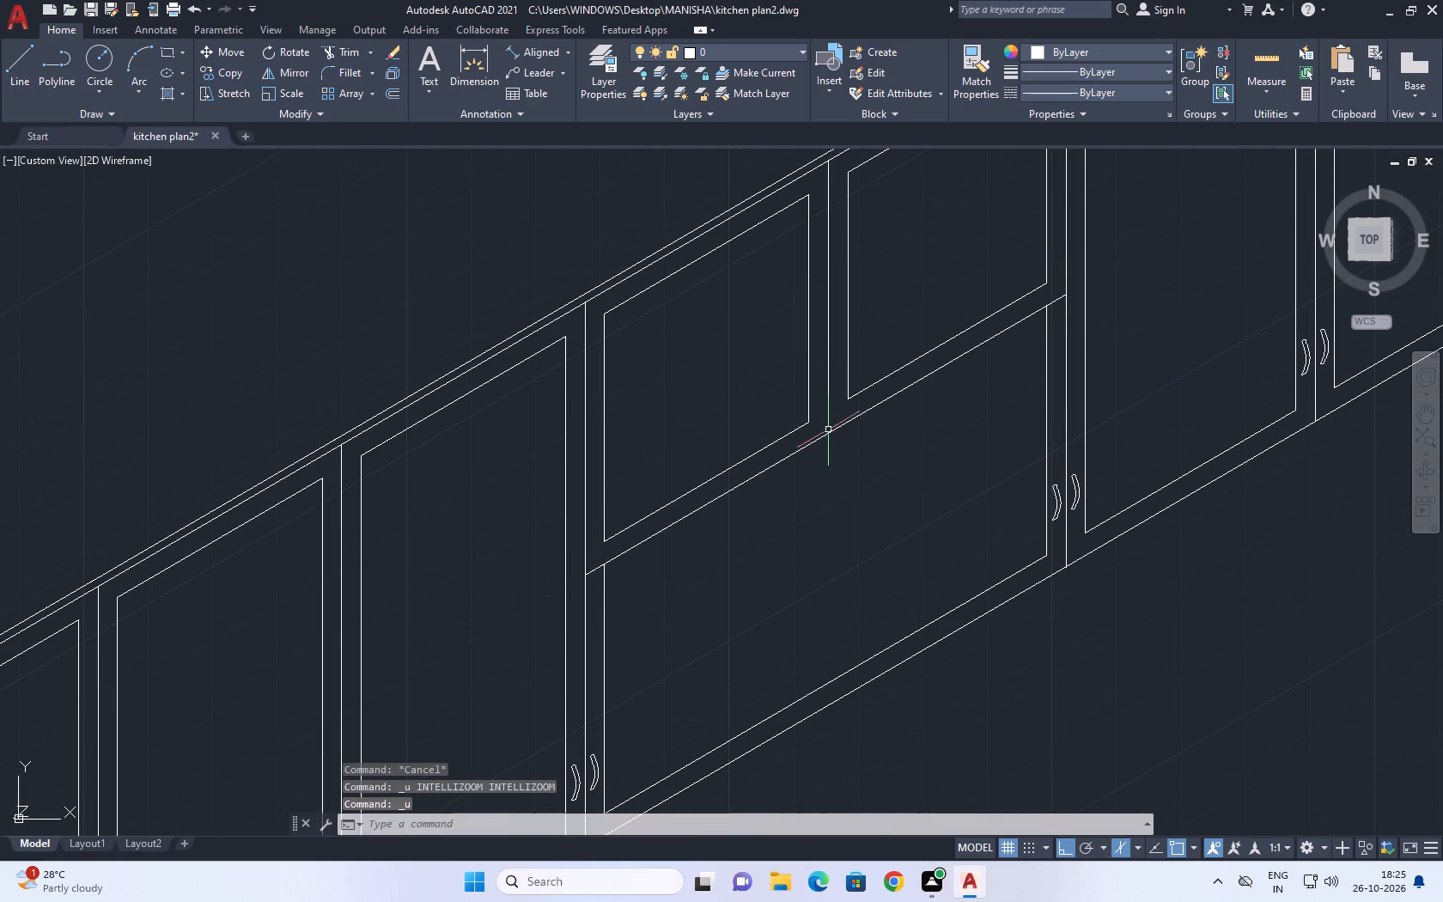
type("ex")
key("space")
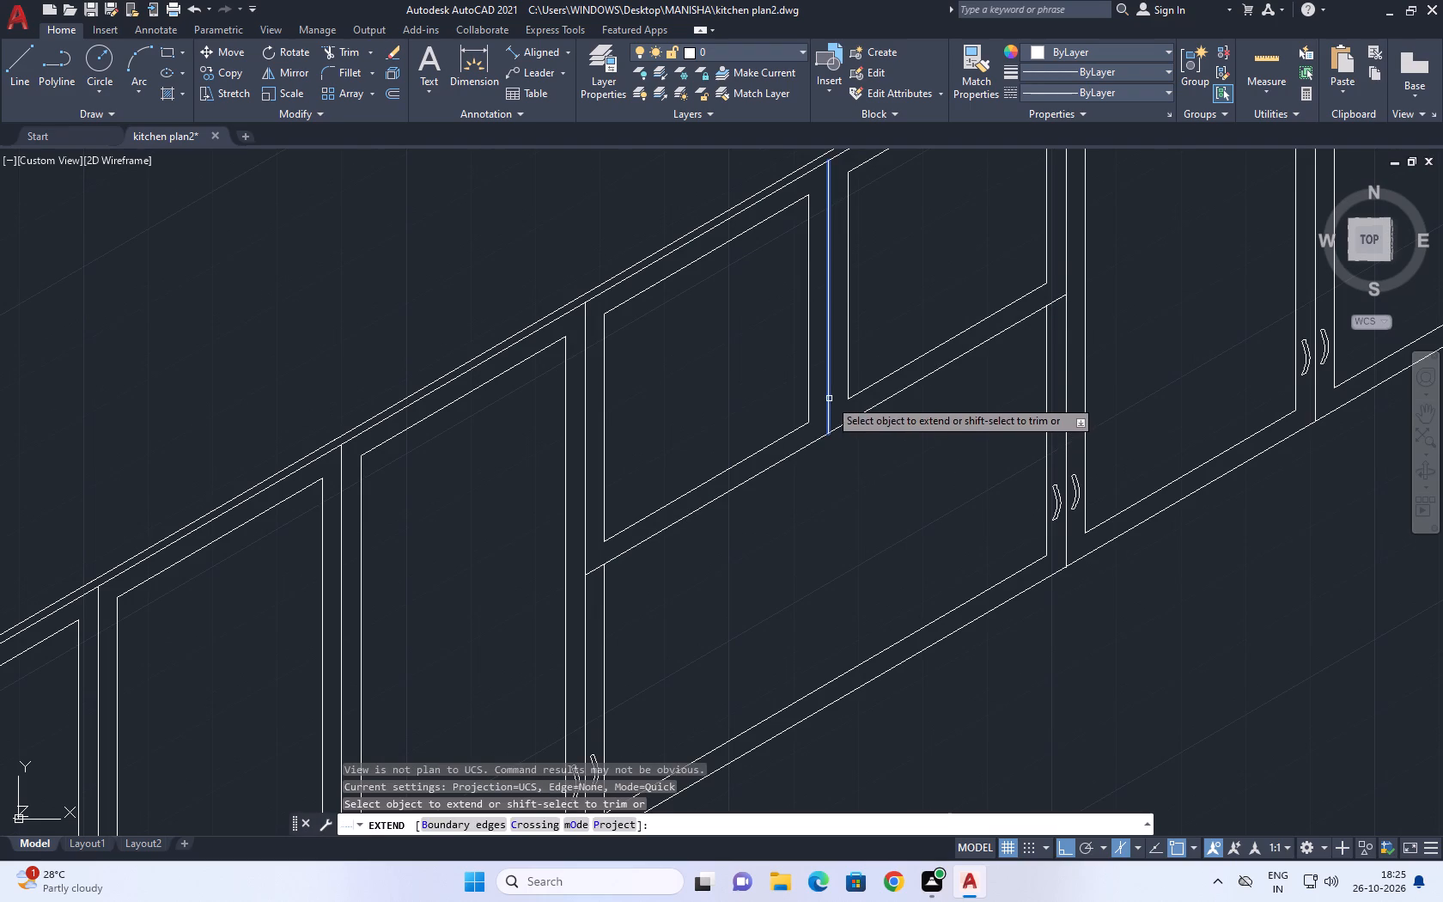
left_click(829, 399)
key("Escape")
middle_click_drag(886, 470, 884, 443)
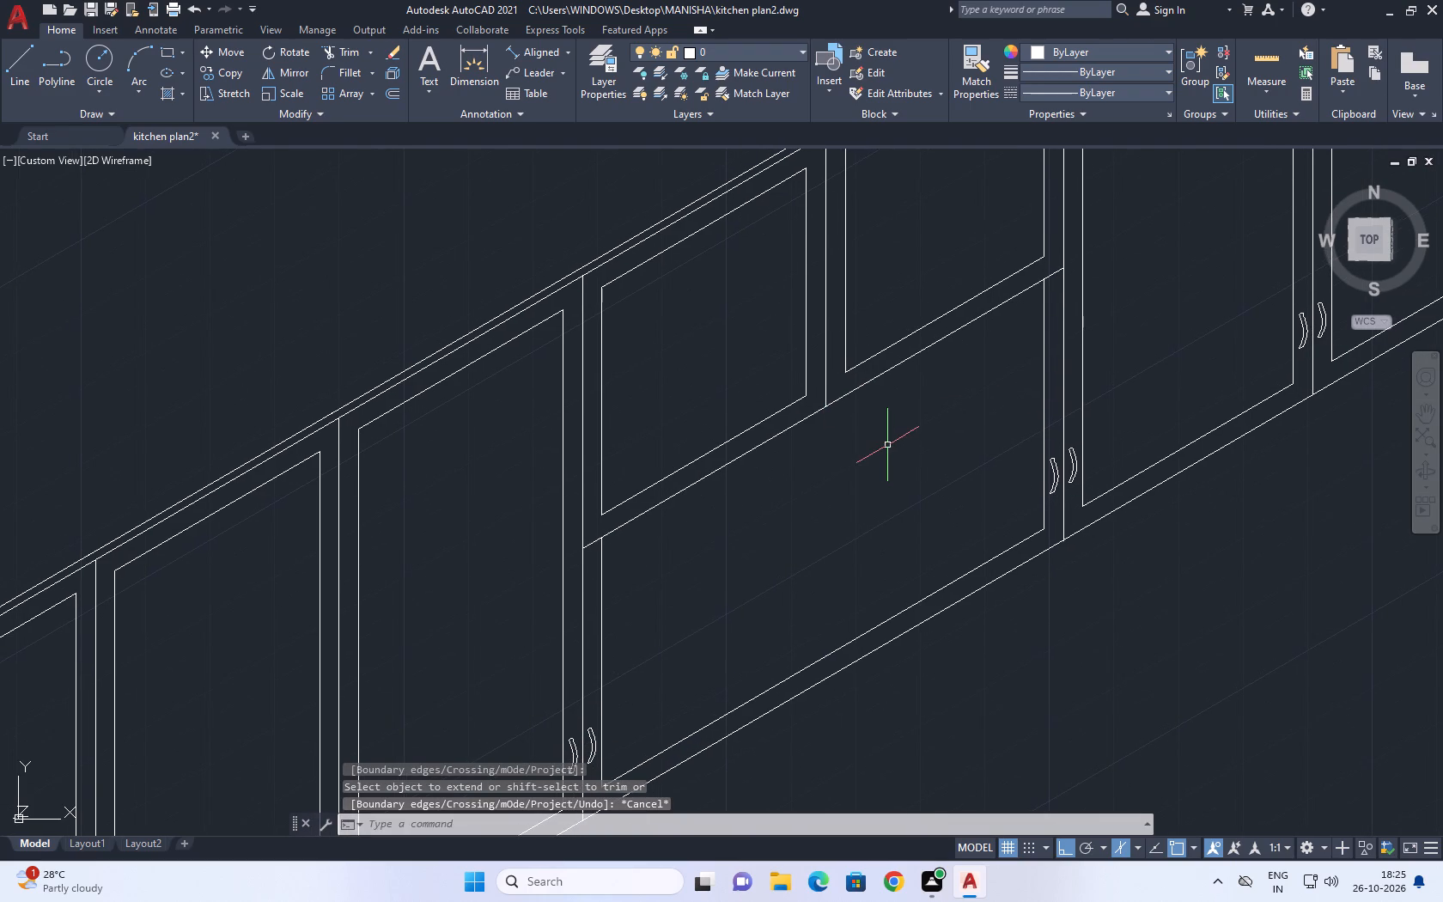
With Ortho off, draw a diagonal line about 17 units long from the wide lower panel's top corner at the third divider.
middle_click(887, 445)
key("l")
key("space")
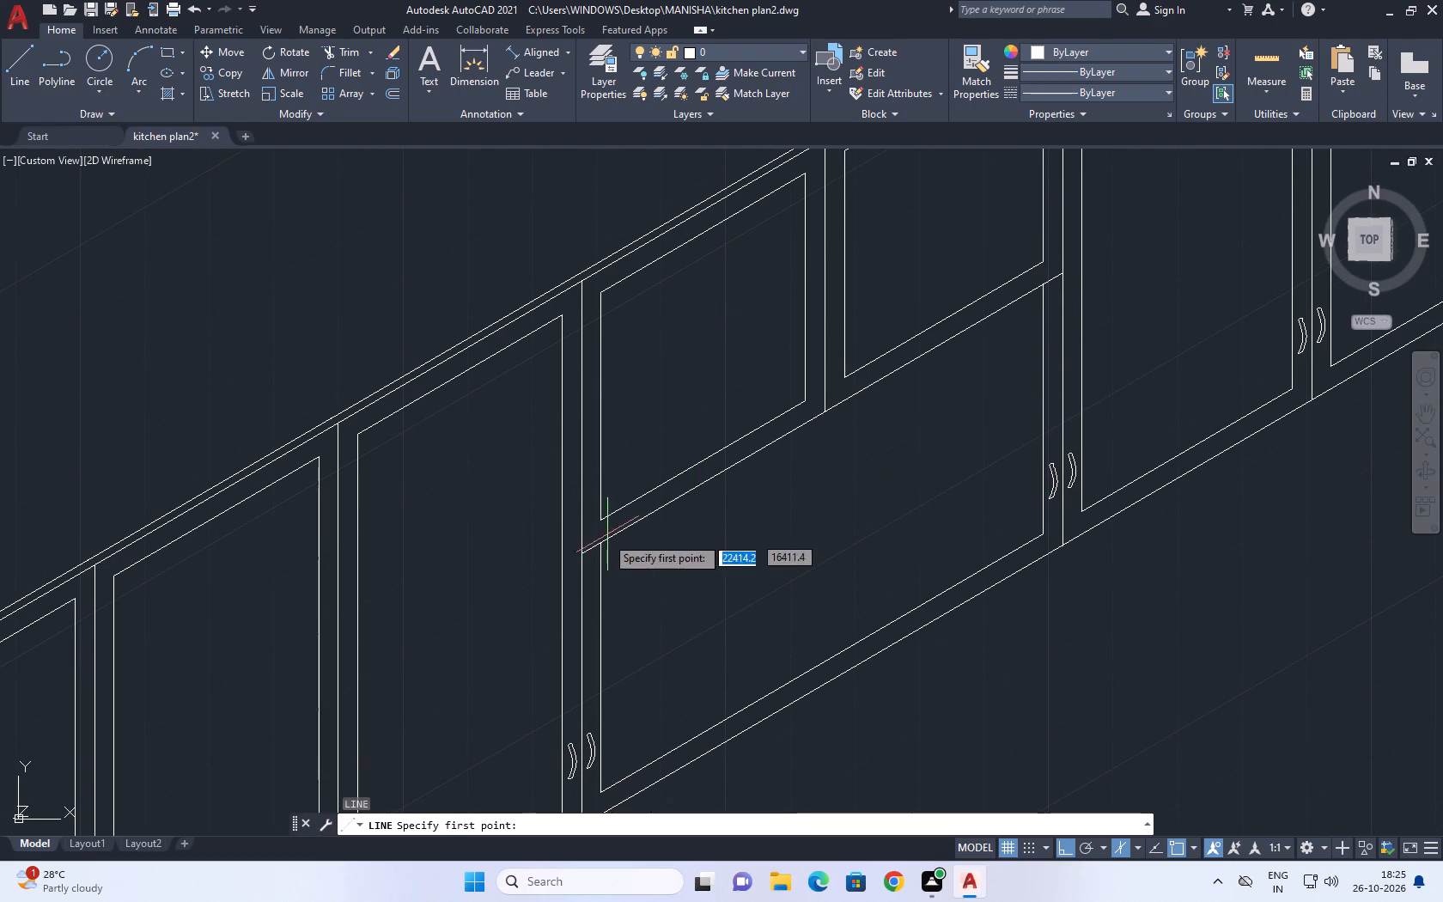
middle_click_drag(605, 536, 682, 329)
left_click(677, 341)
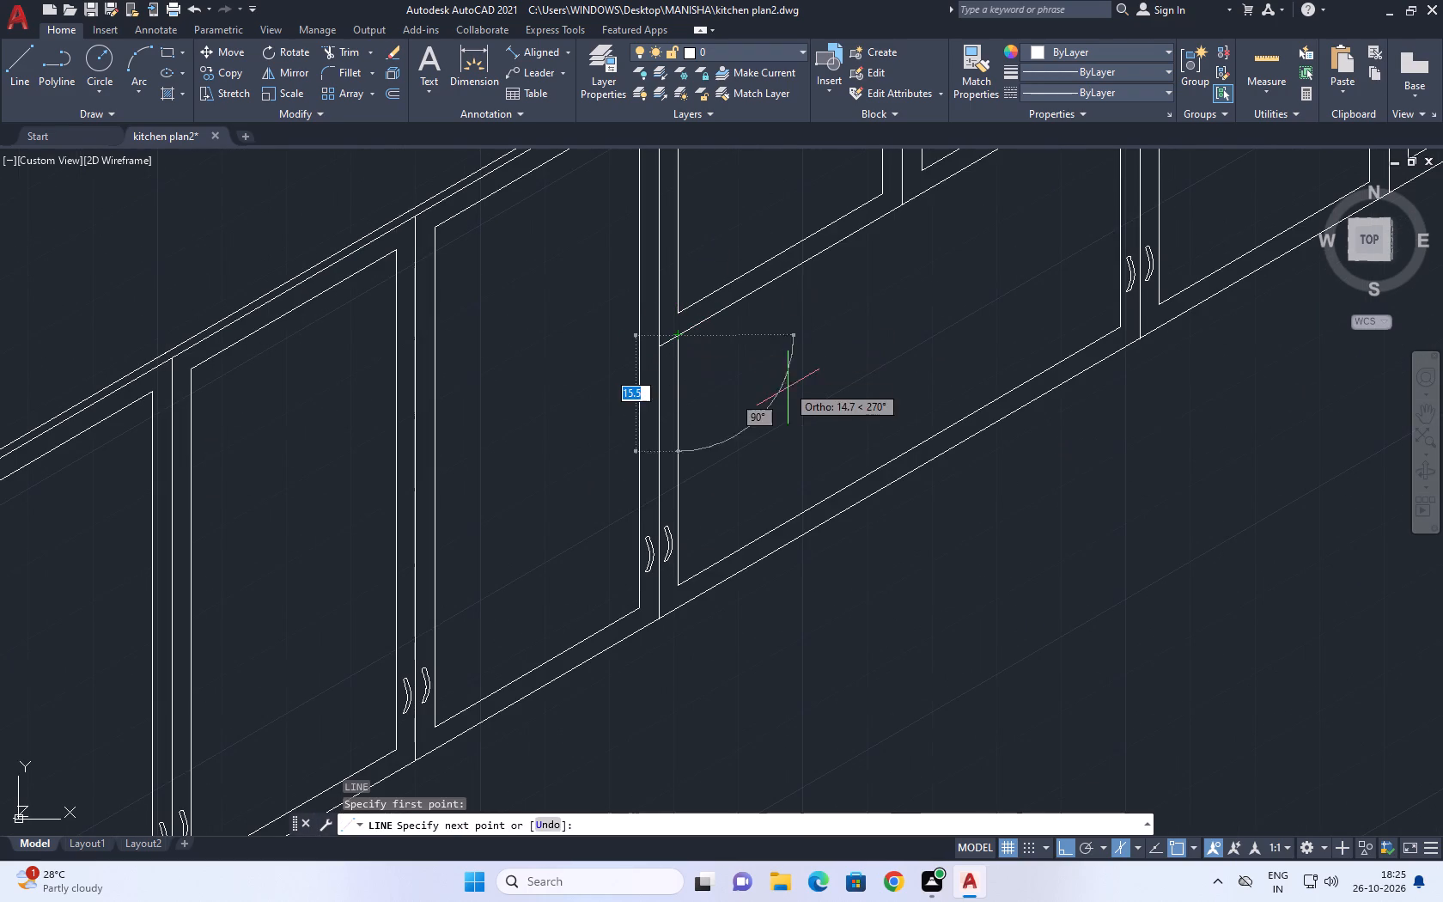
key("F8")
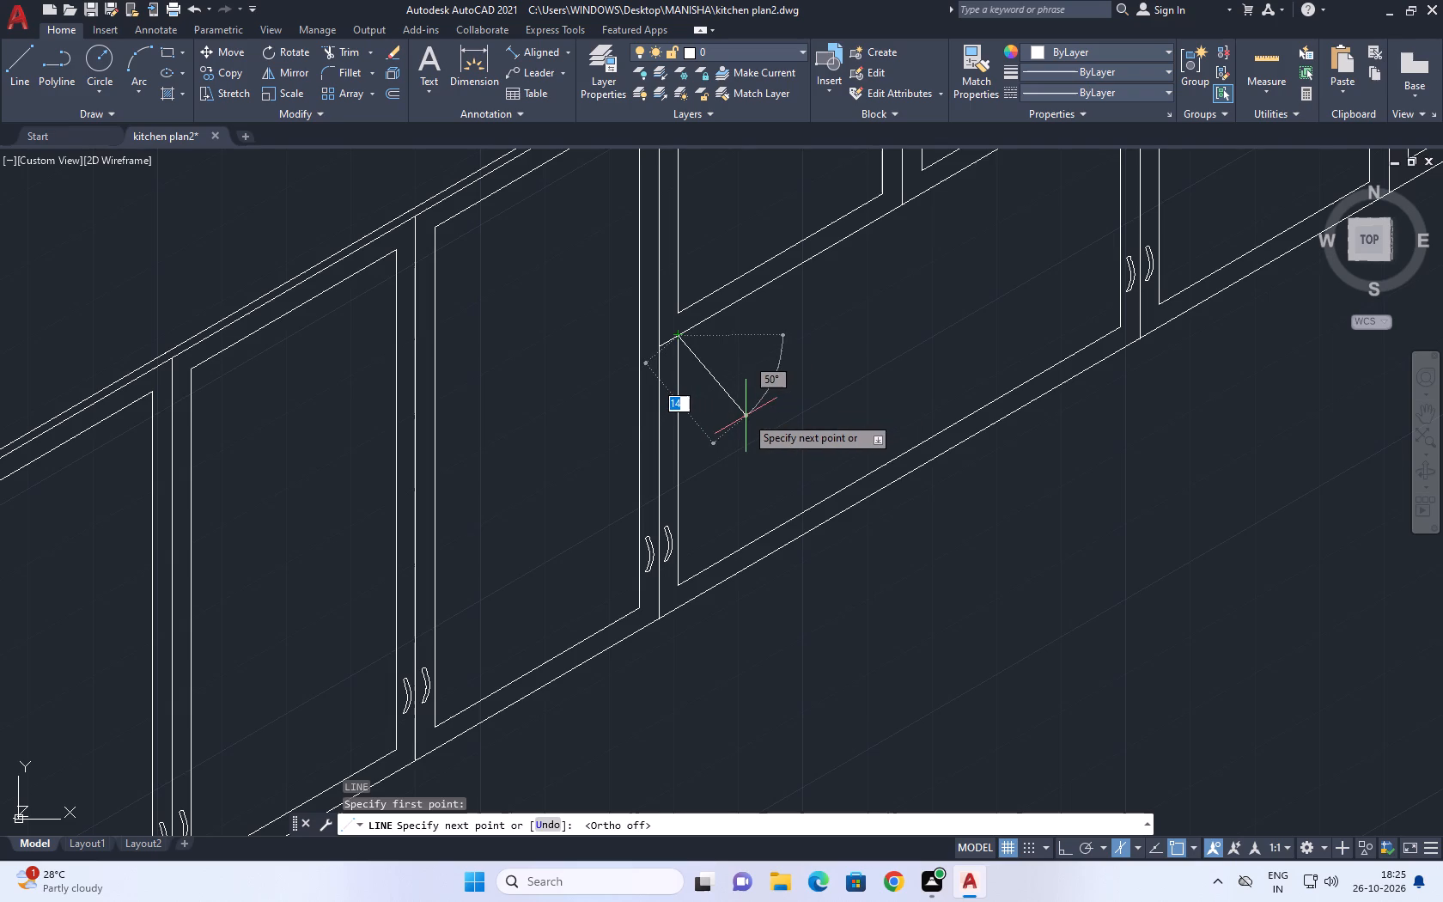
middle_click_drag(747, 419, 792, 454)
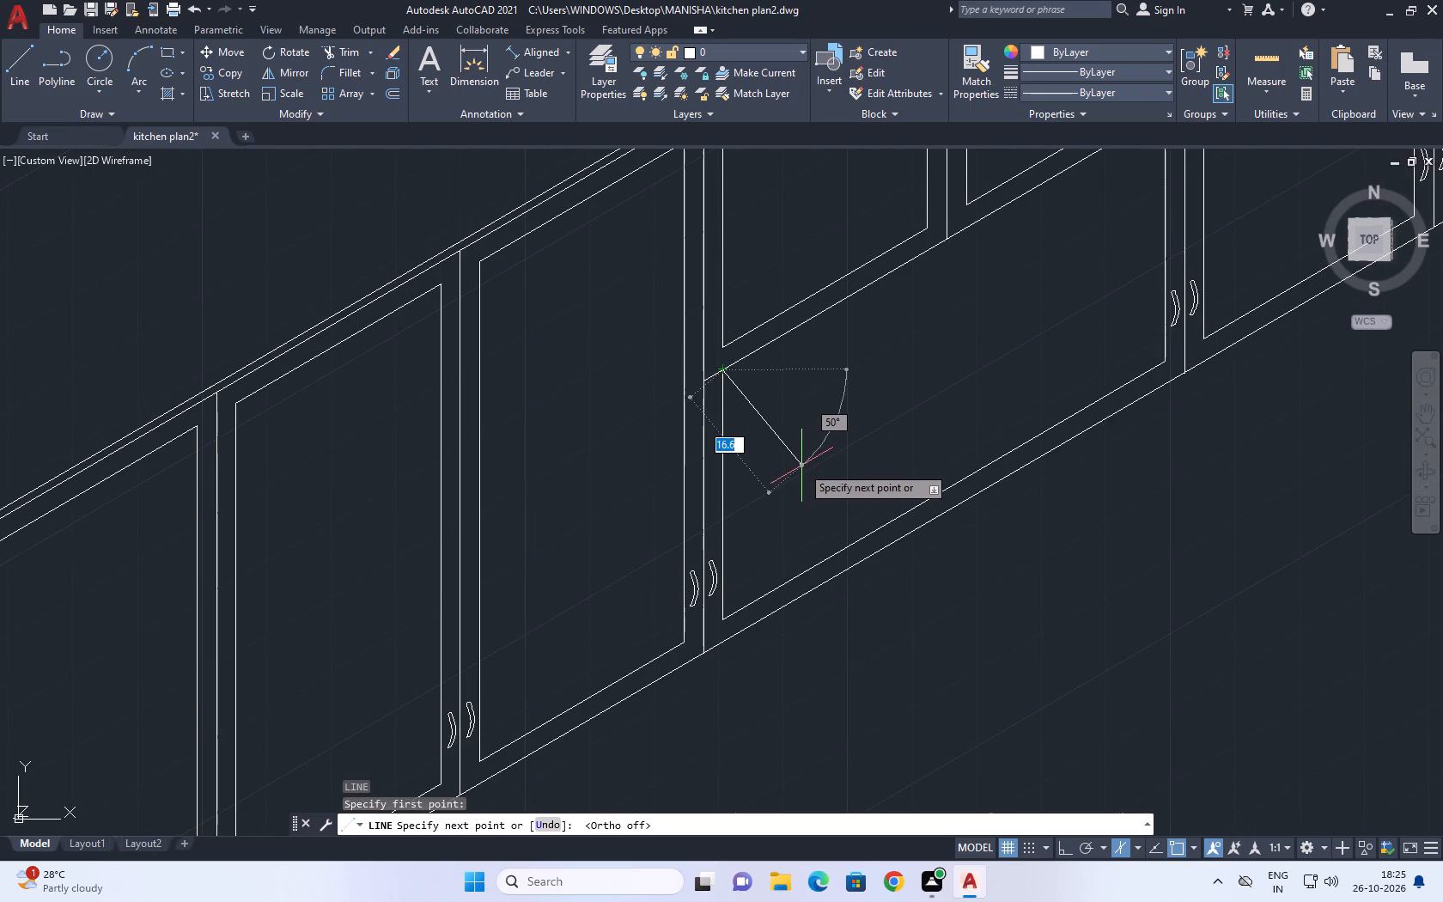
left_click_drag(802, 466, 806, 458)
key("Escape")
With Ortho on, draw a line parallel to the wide lower panel's bottom edge, from the third divider's edge past the fifth divider.
middle_click_drag(770, 460, 745, 466)
key("l")
key("space")
middle_click_drag(788, 481, 734, 472)
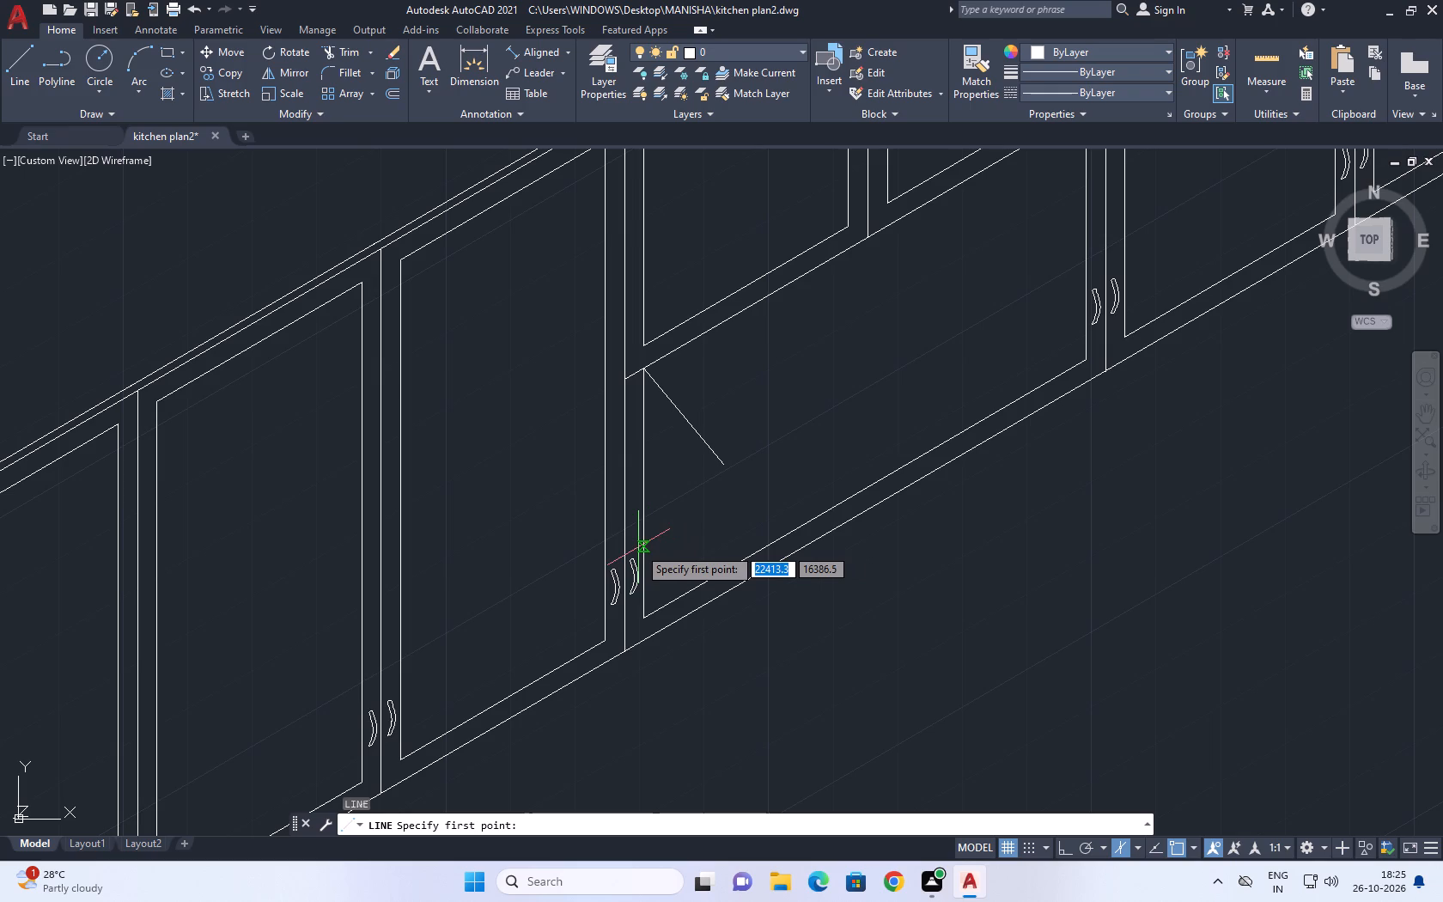
middle_click_drag(647, 539, 601, 544)
left_click(595, 548)
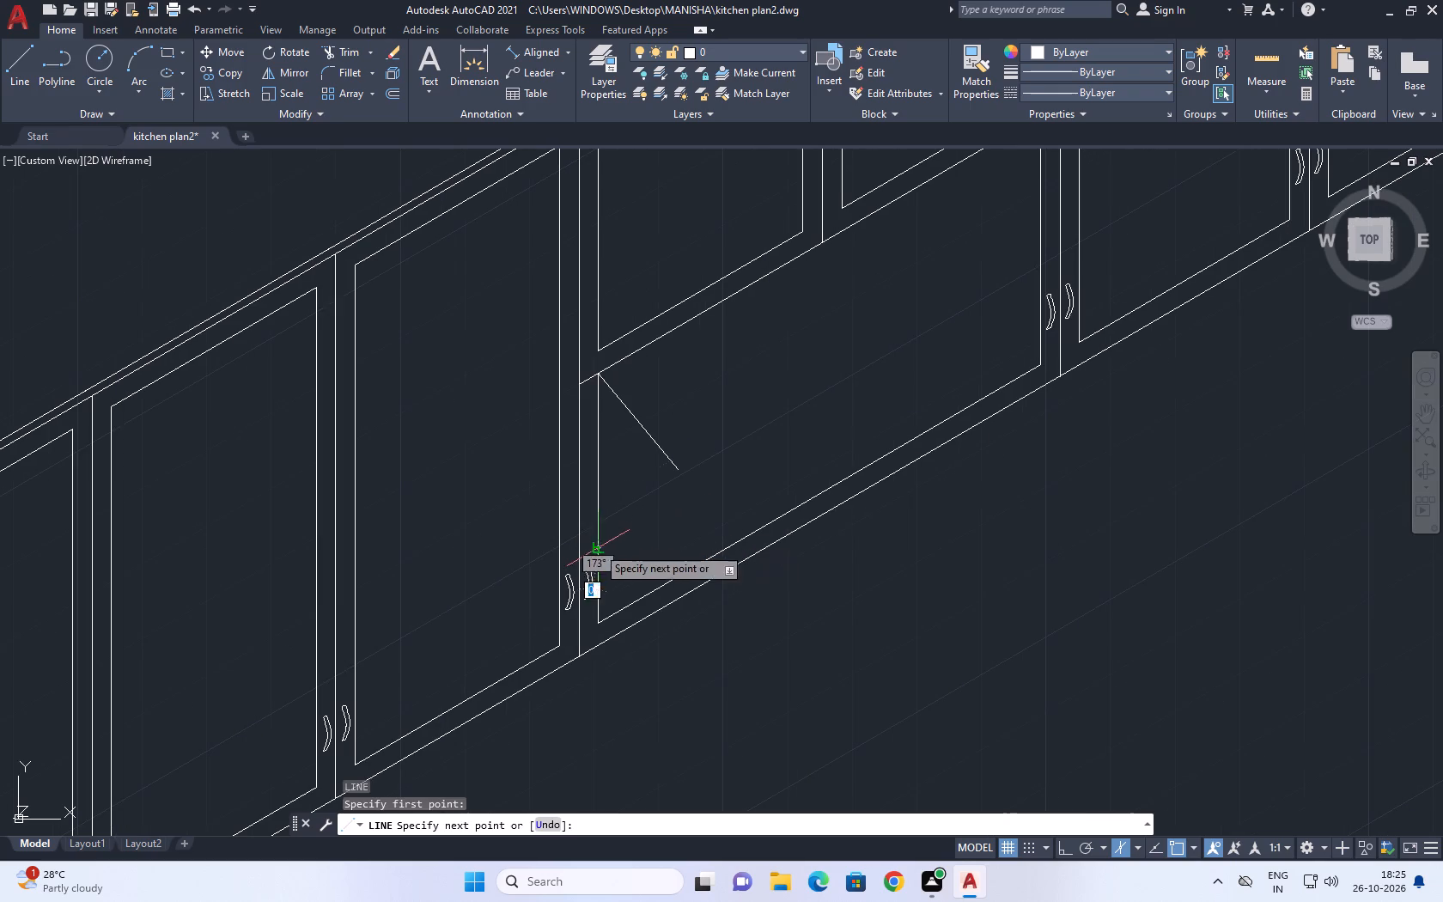
key("F5")
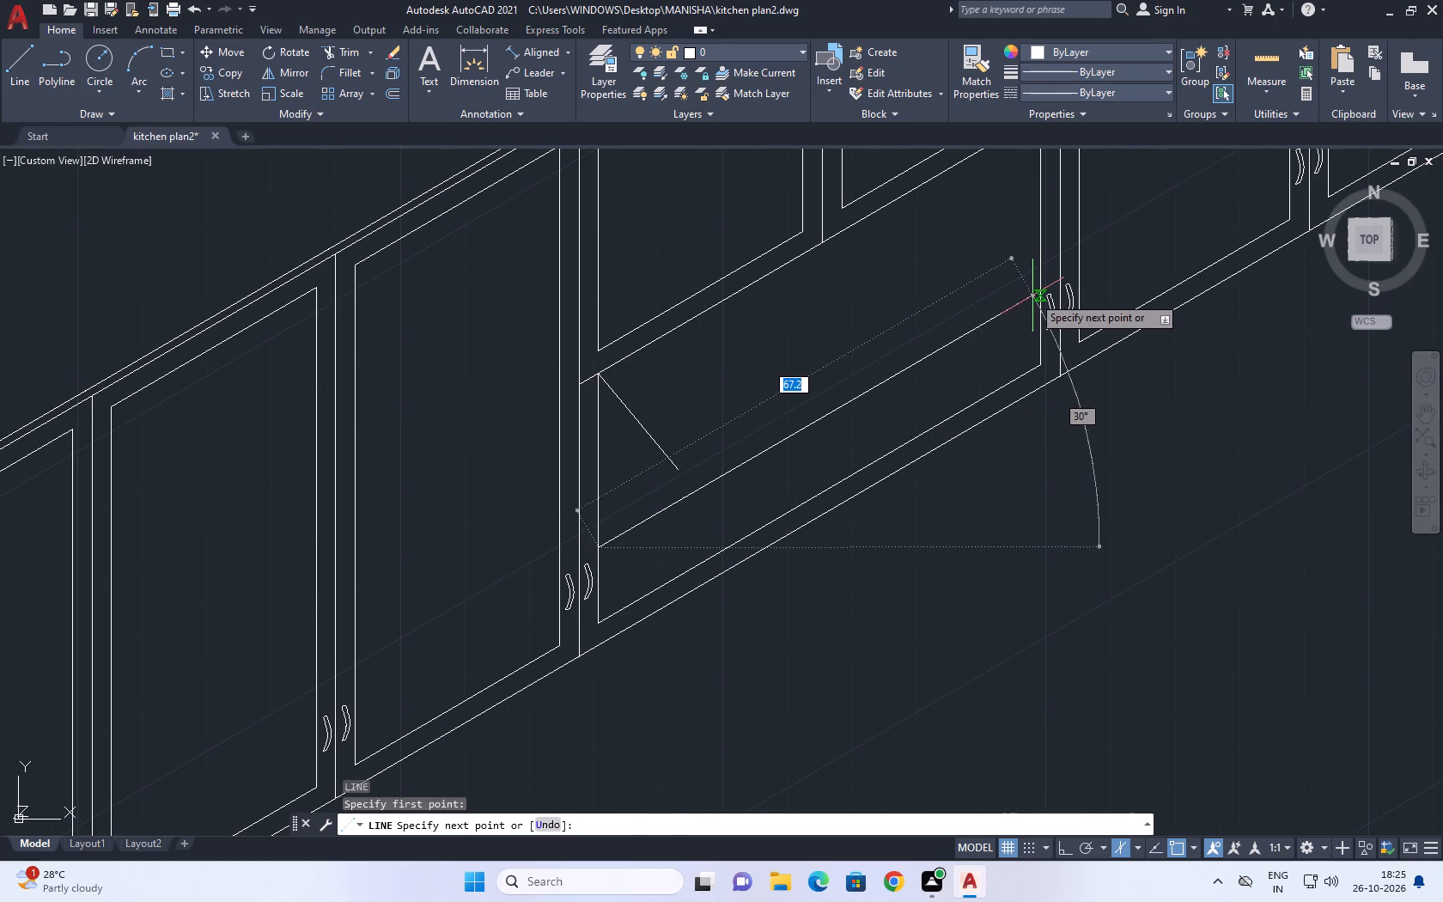
key("F8")
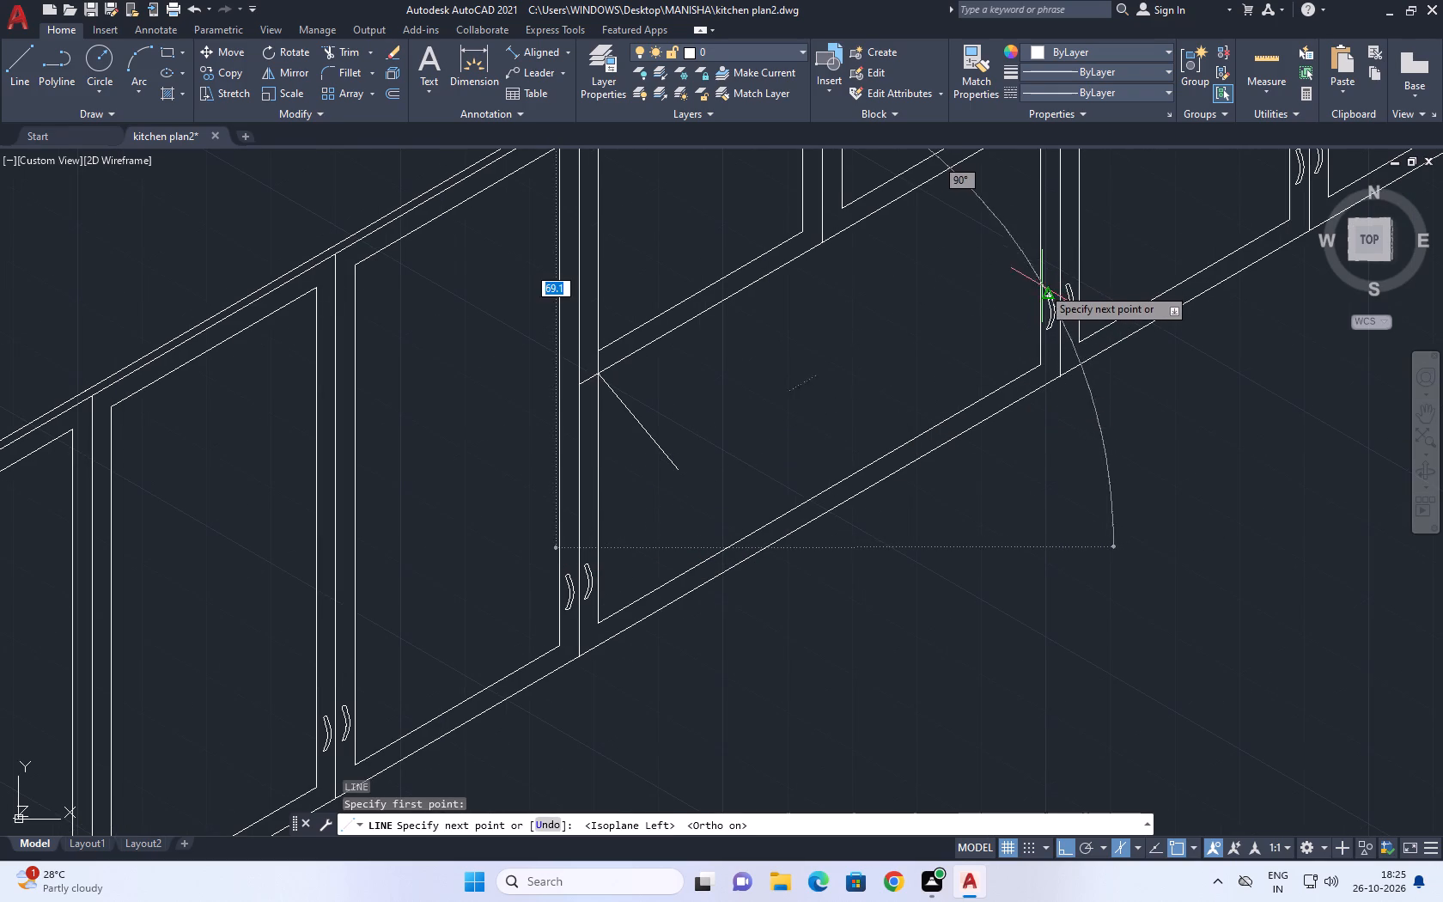
scroll(1042, 292, "up", 1)
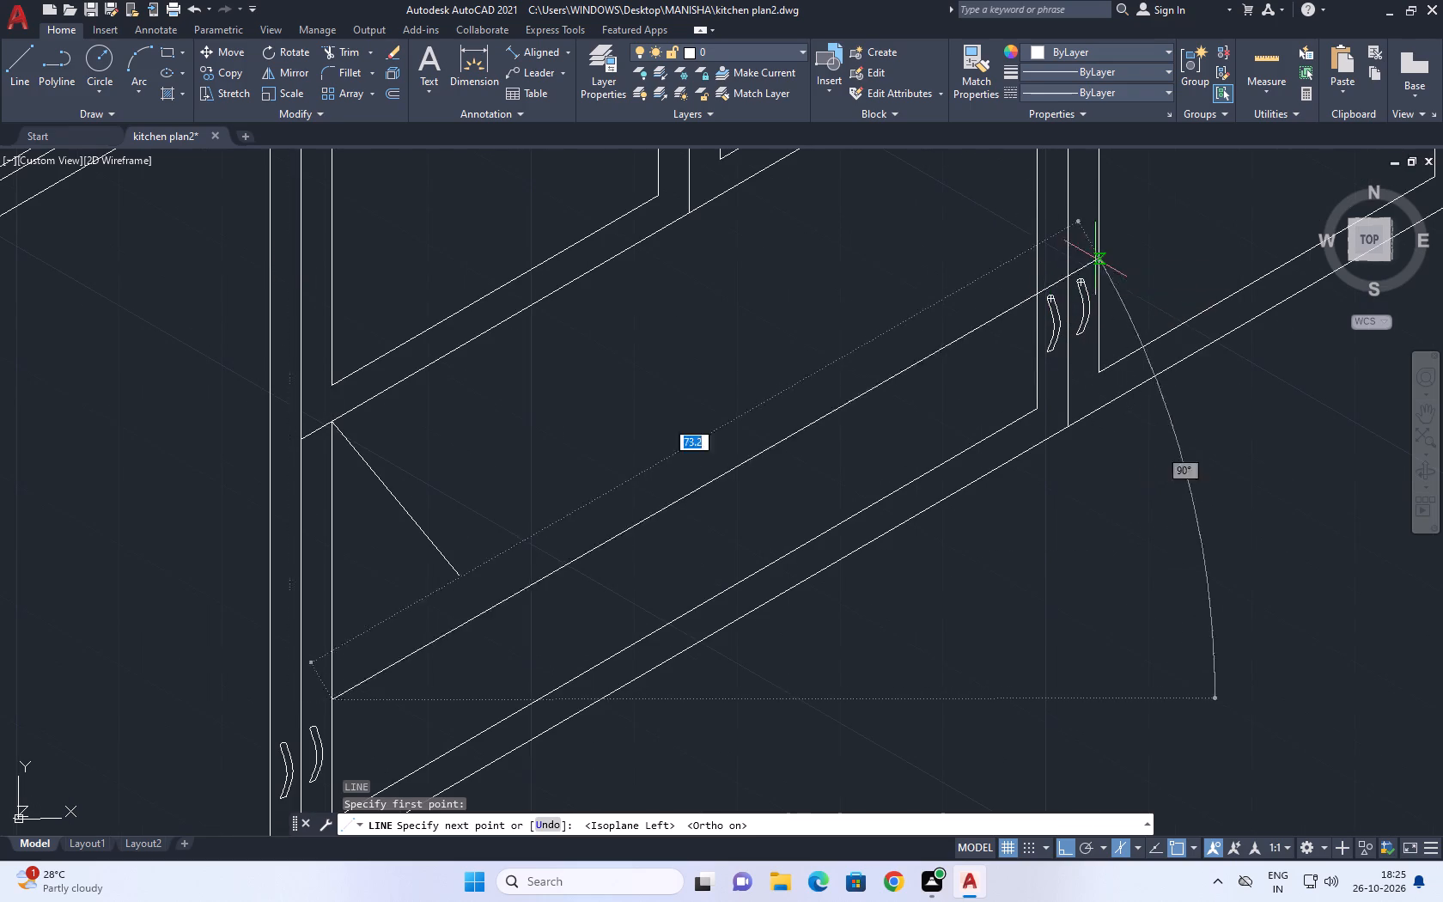
middle_click_drag(1111, 247, 1083, 298)
key("F8")
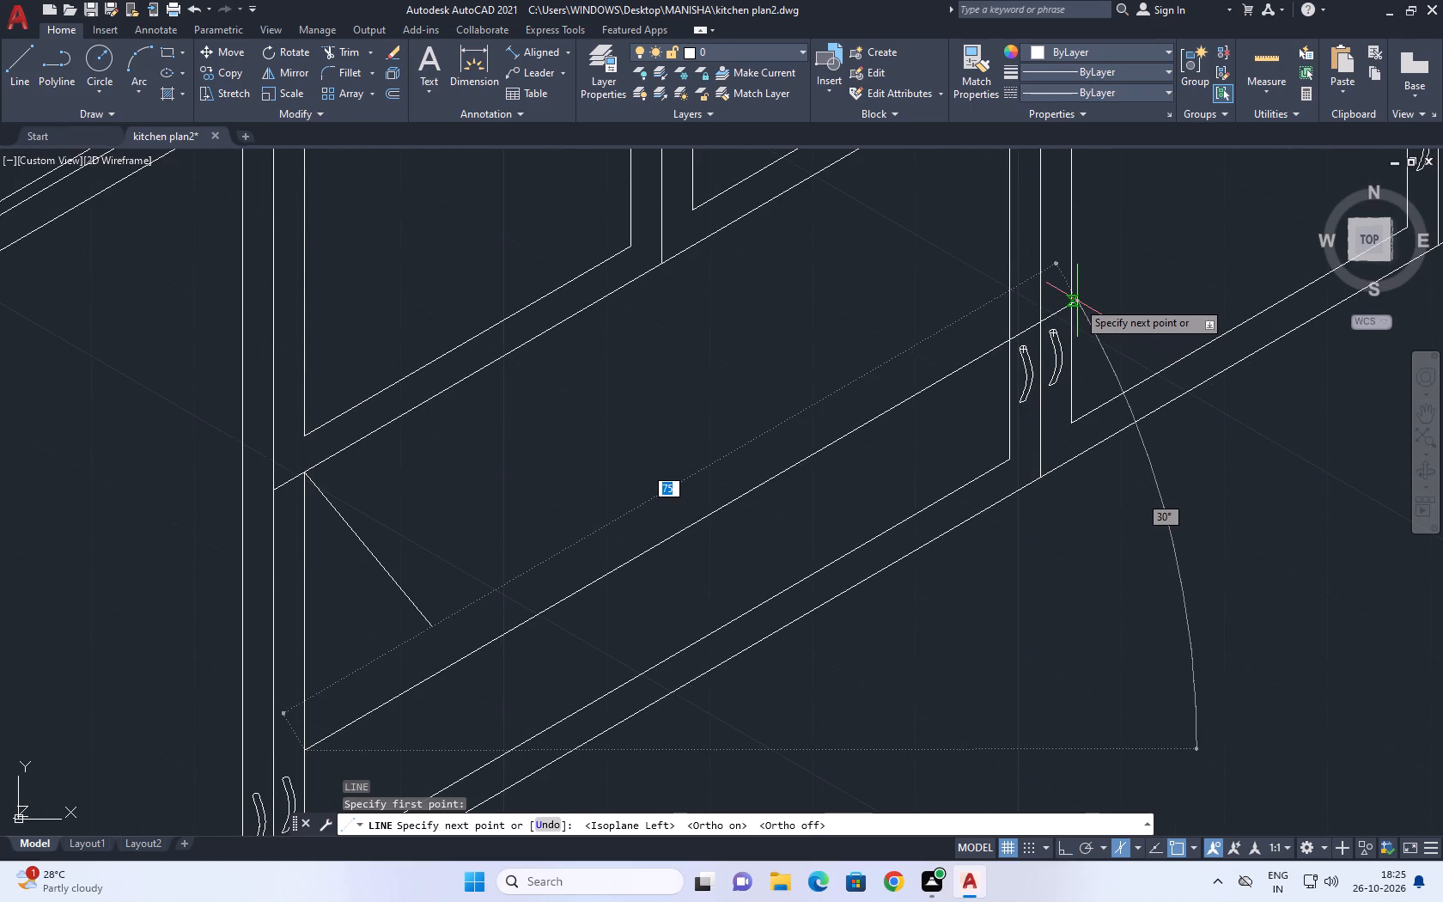
key("F8")
middle_click_drag(1125, 253, 1063, 272)
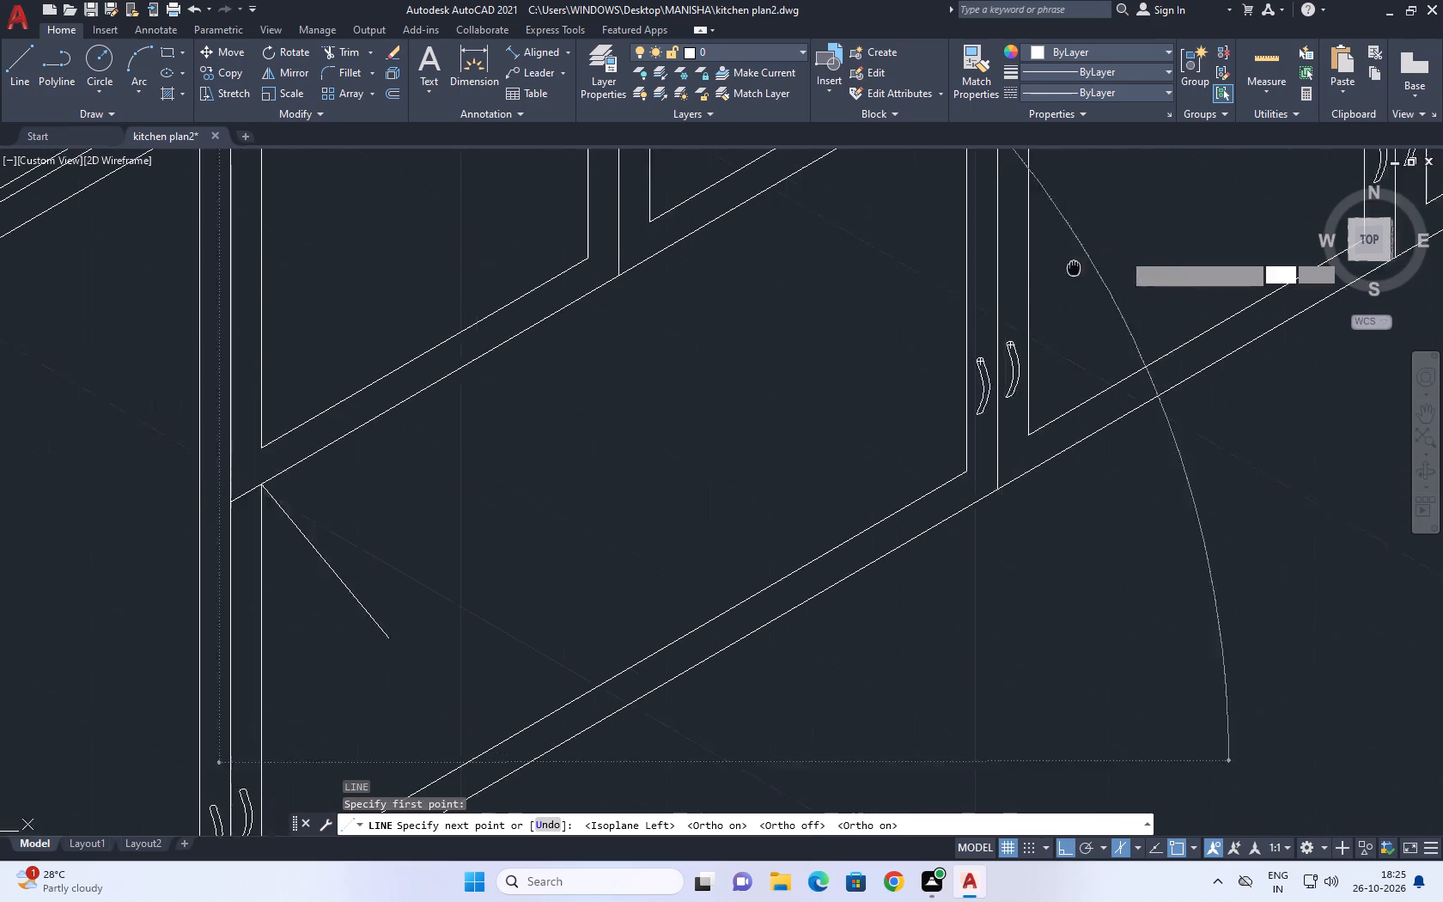
middle_click_drag(1063, 272, 1049, 282)
scroll(1045, 285, "down", 2)
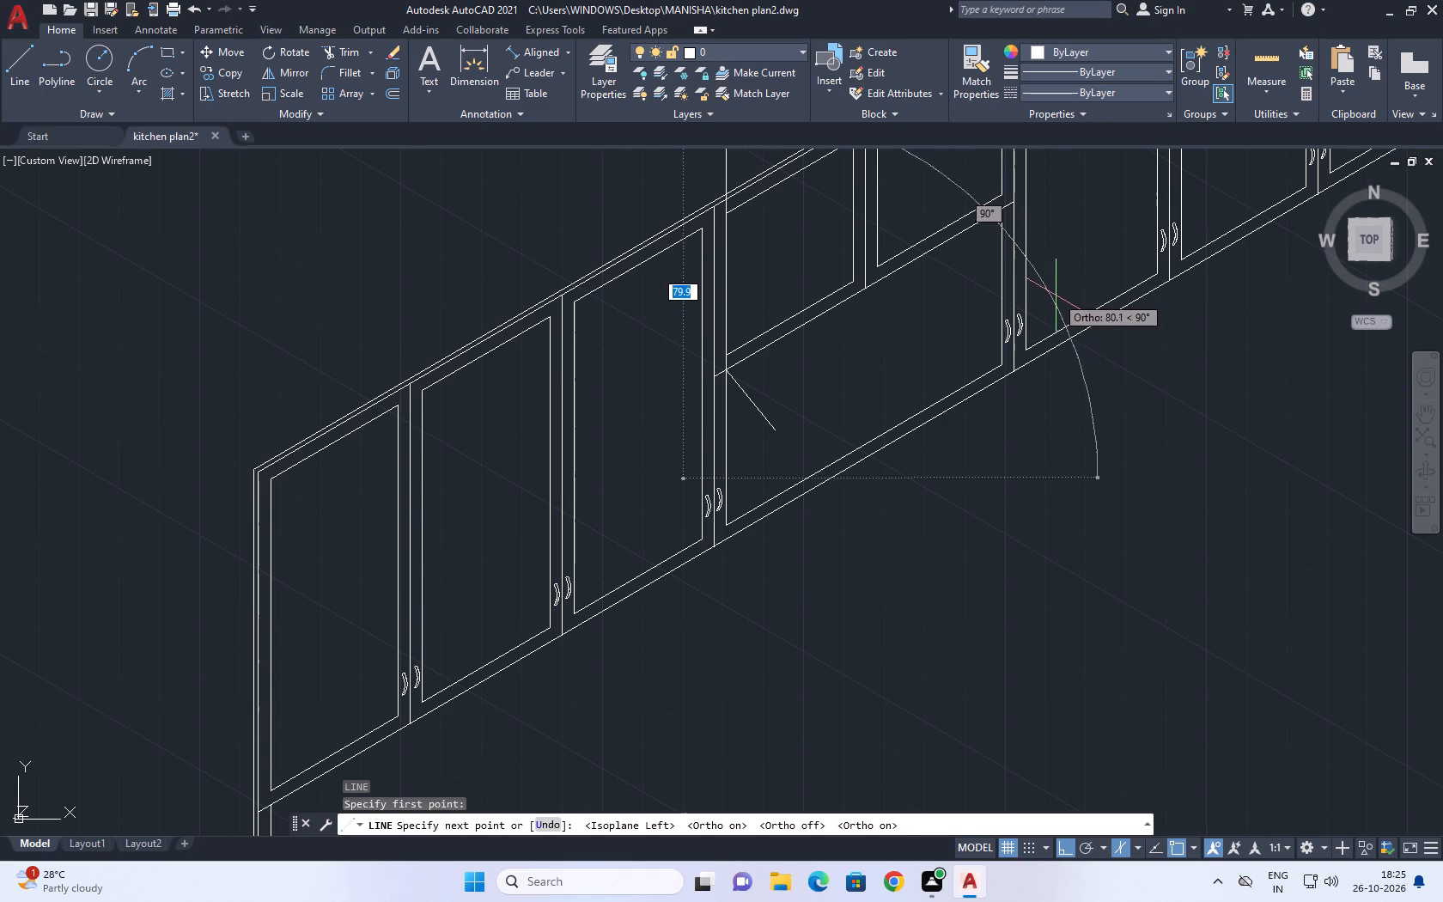
key("F5")
left_click(1067, 289)
key("Escape")
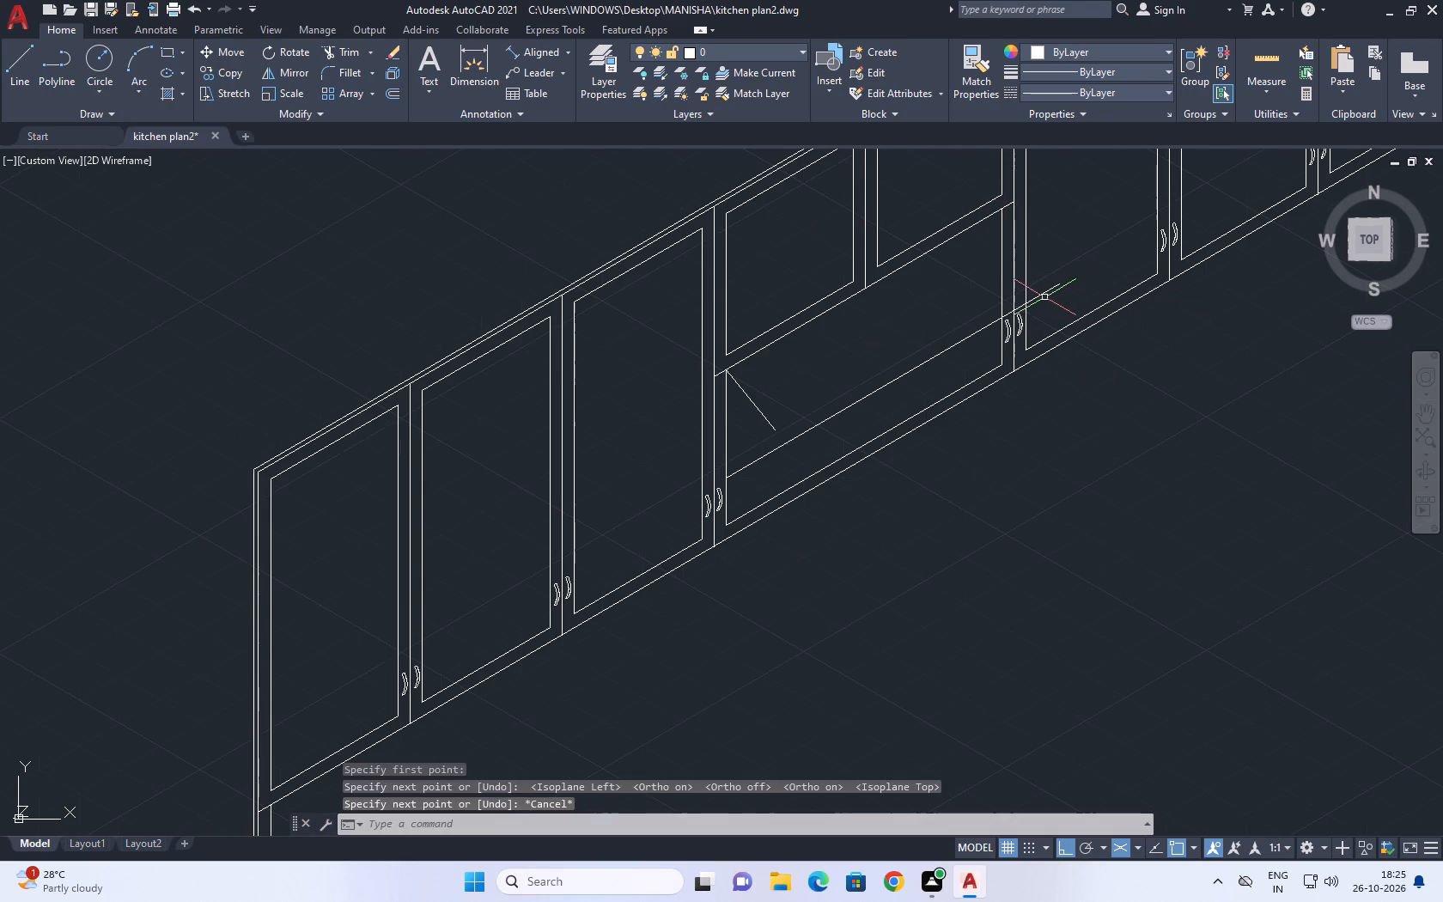
Trim the new cross line between the fifth divider's edges and delete its leftover piece in the adjoining panel.
type("tr")
key("space")
middle_click_drag(1016, 290, 1008, 308)
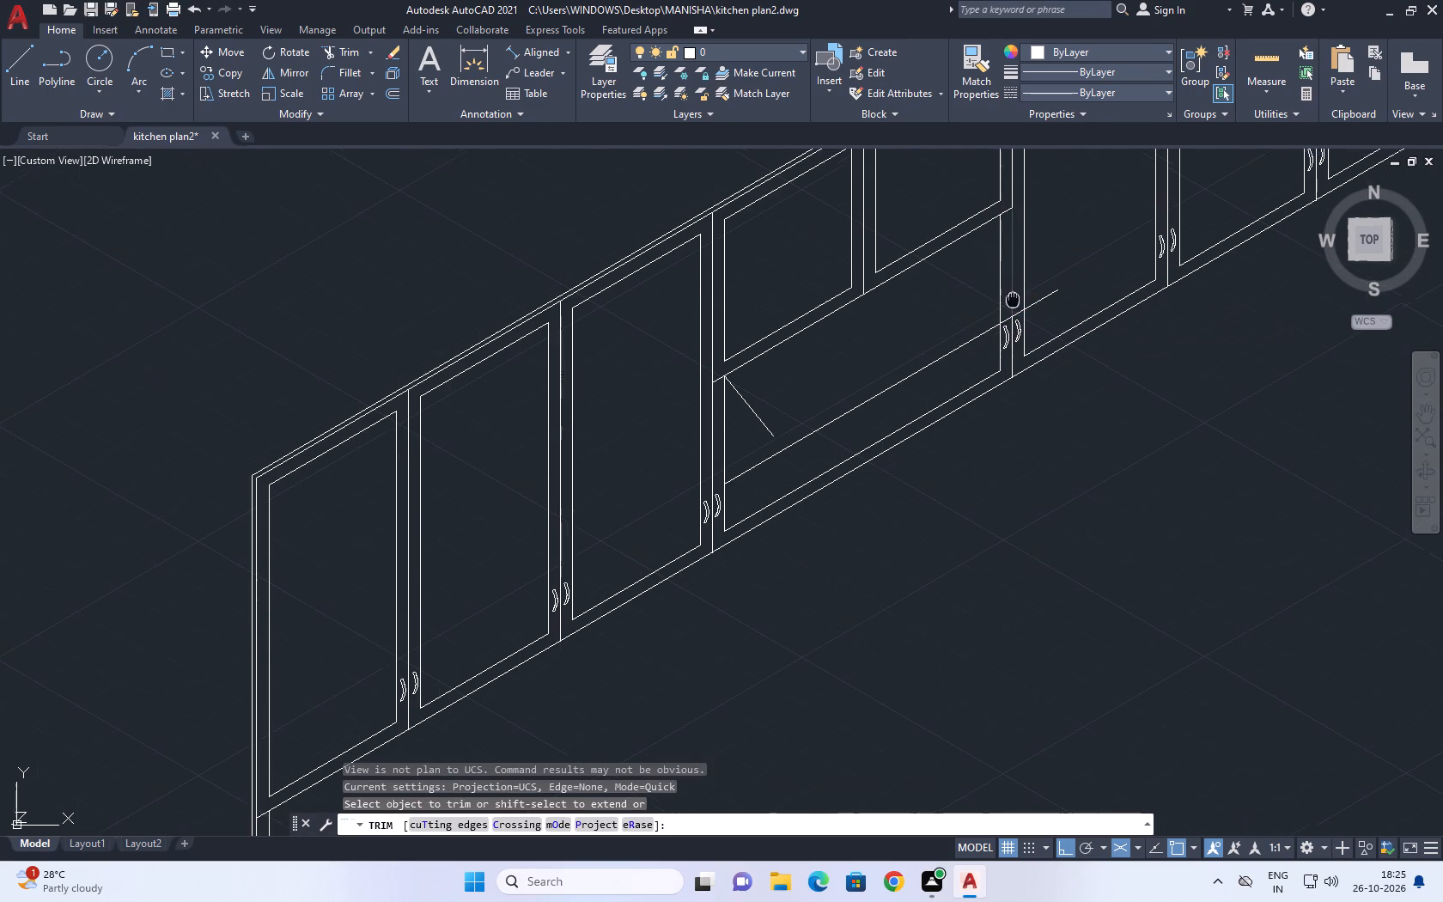
middle_click_drag(1008, 308, 1002, 320)
scroll(1004, 348, "up", 2)
left_click(1007, 324)
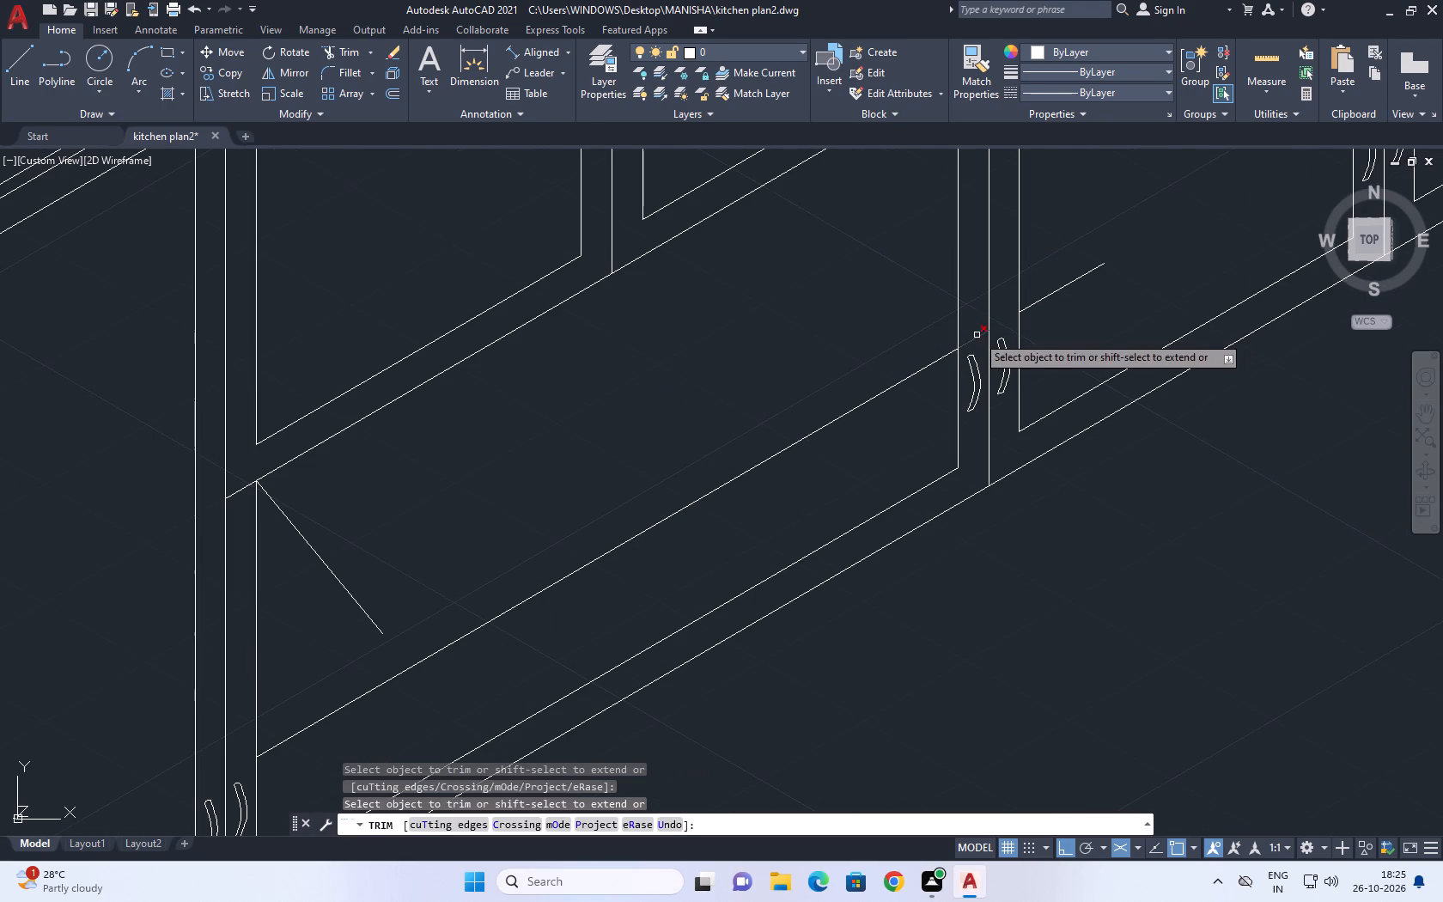
left_click(975, 339)
key("Escape")
left_click(1095, 253)
left_click(1066, 305)
key("Delete")
Copy the wide lower panel's cross line up to the lower end of the diagonal line.
scroll(1050, 300, "down", 2)
middle_click_drag(1049, 269, 1042, 303)
scroll(759, 485, "up", 1)
middle_click_drag(788, 450, 805, 400)
left_click(829, 430)
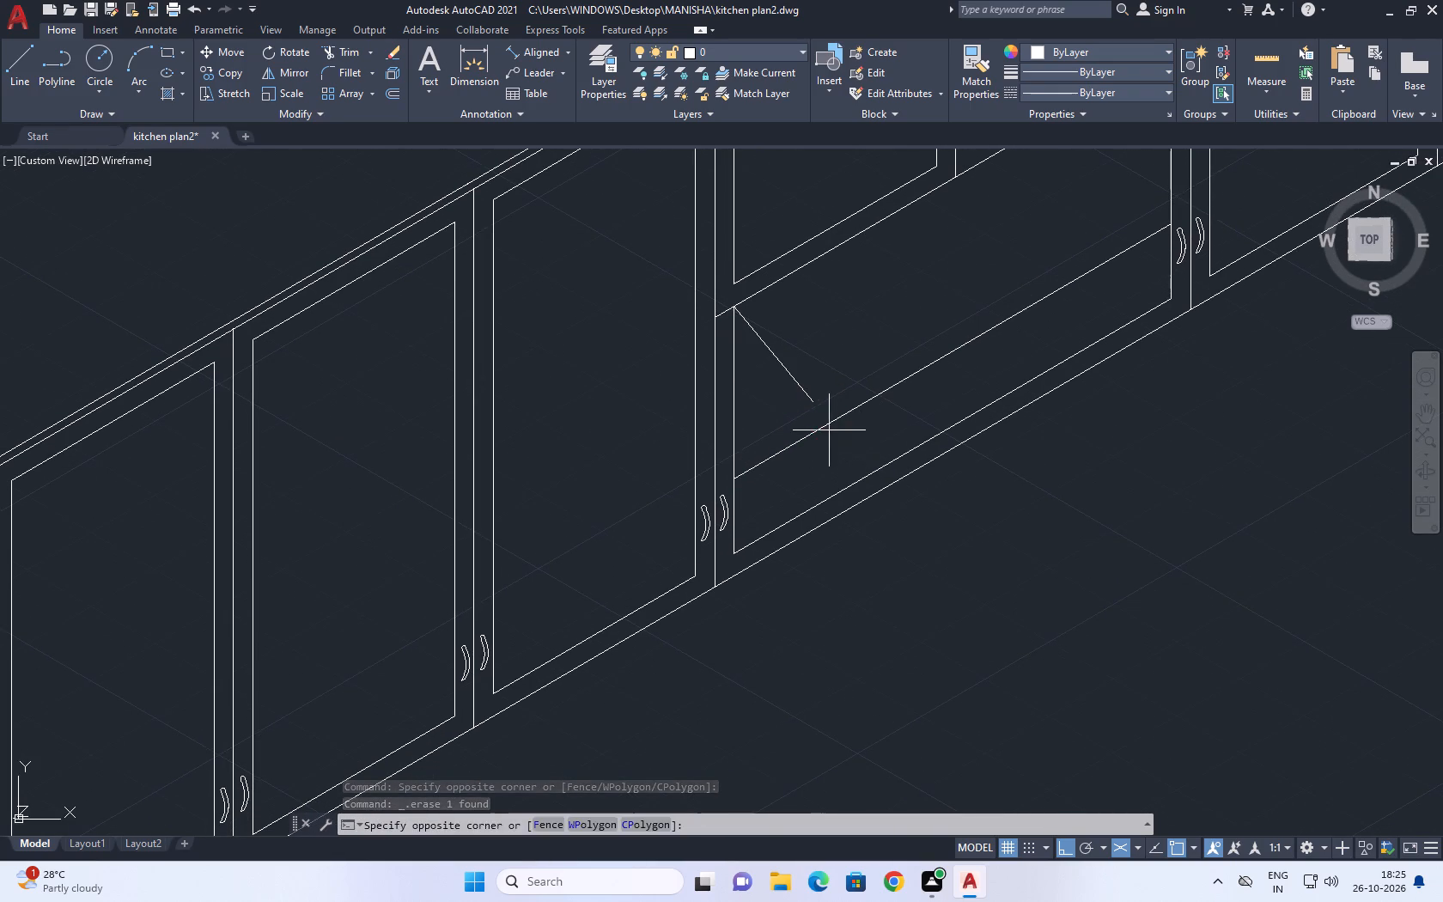
left_click(798, 424)
key("c")
key("o")
key("space")
left_click(802, 450)
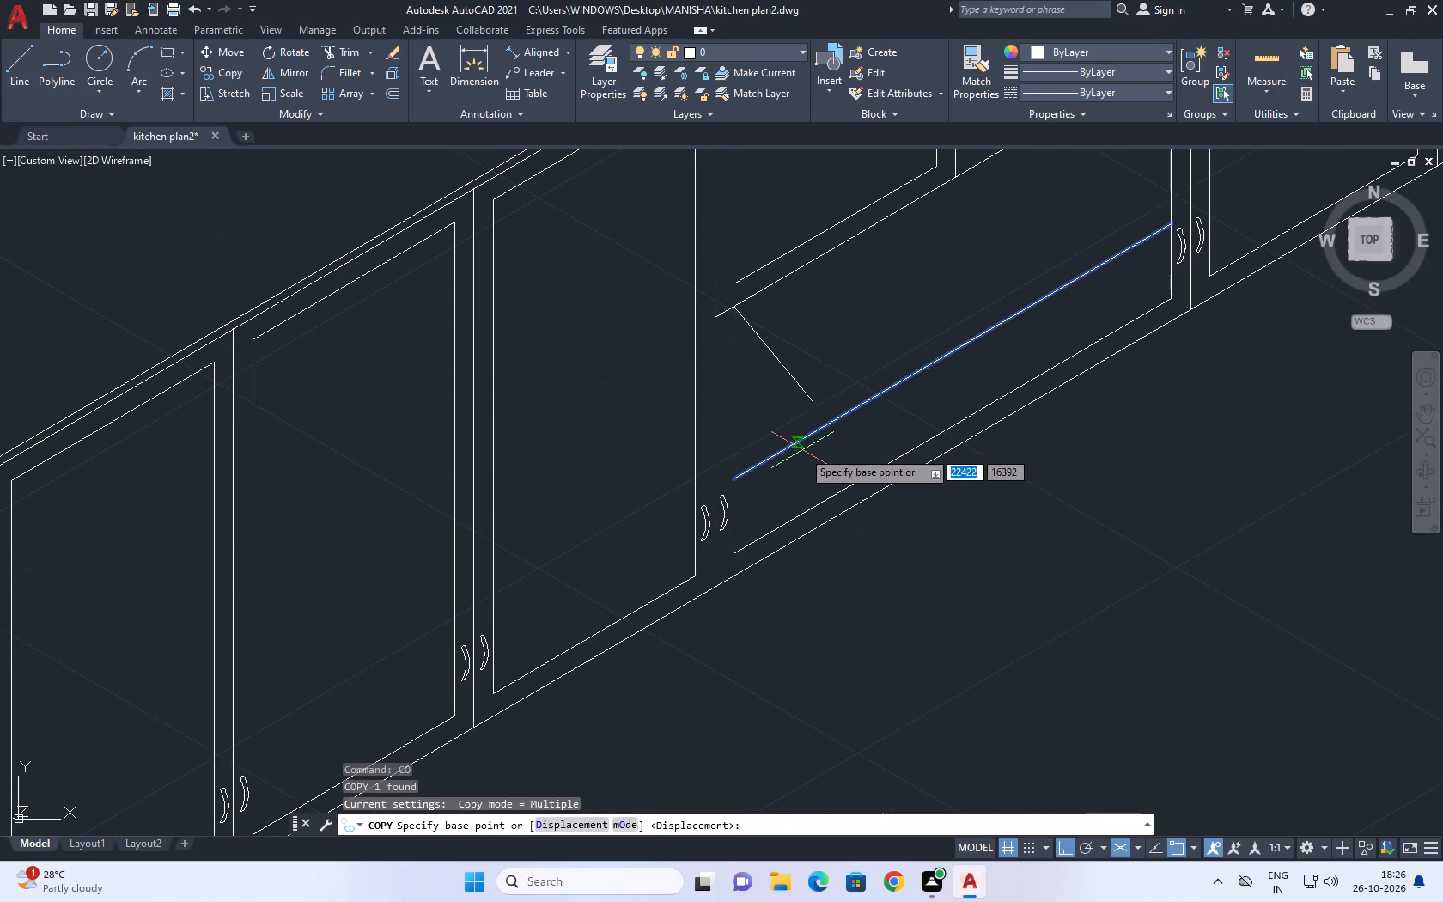
left_click(809, 400)
key("Escape")
Extend the copied cross line to the third divider's edge.
scroll(746, 427, "up", 1)
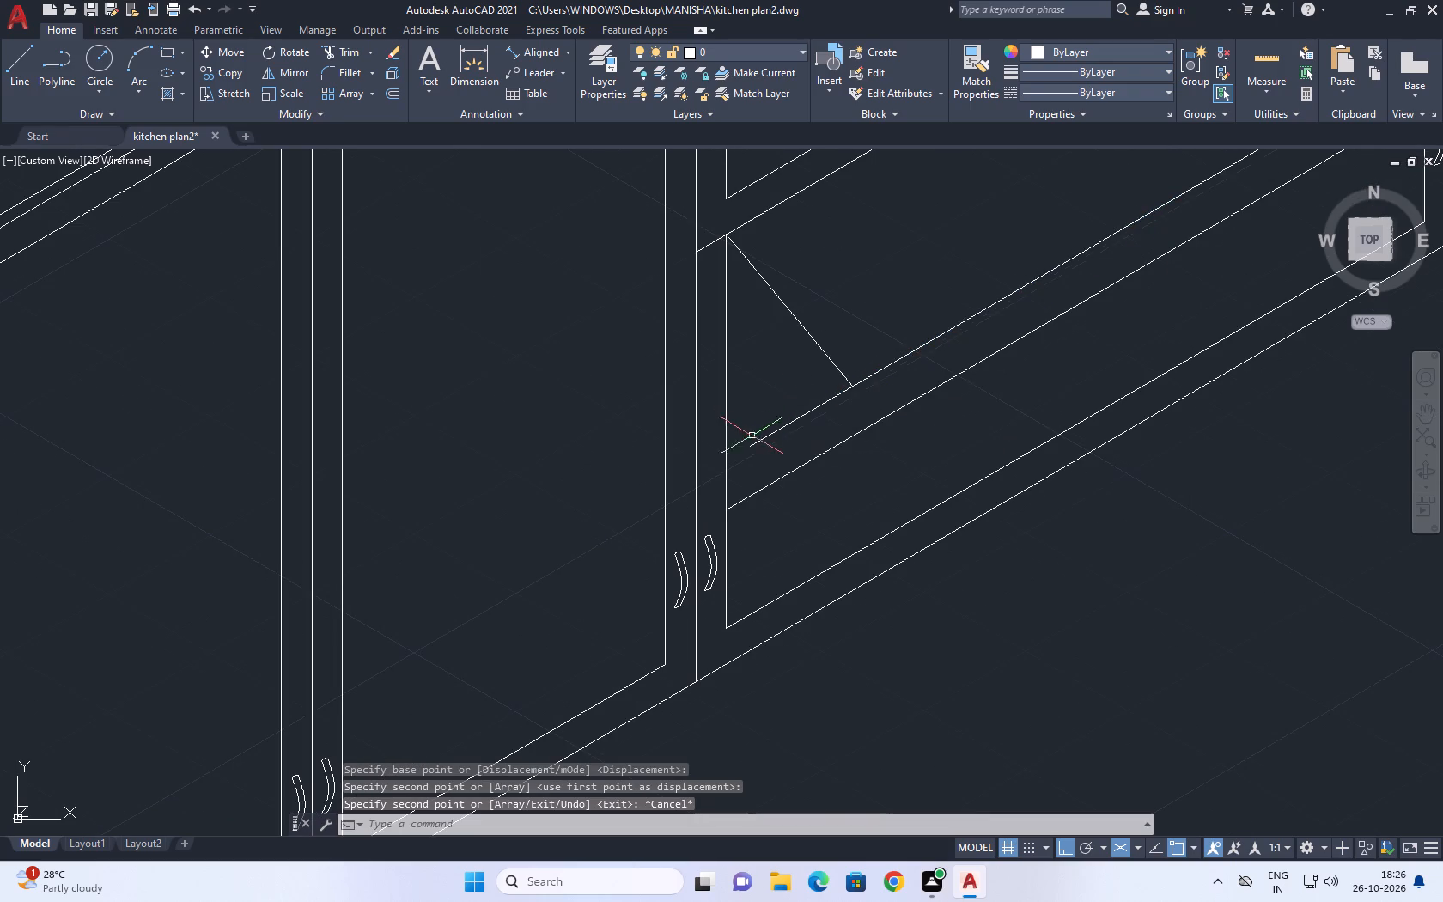
type("ex")
key("space")
left_click(771, 428)
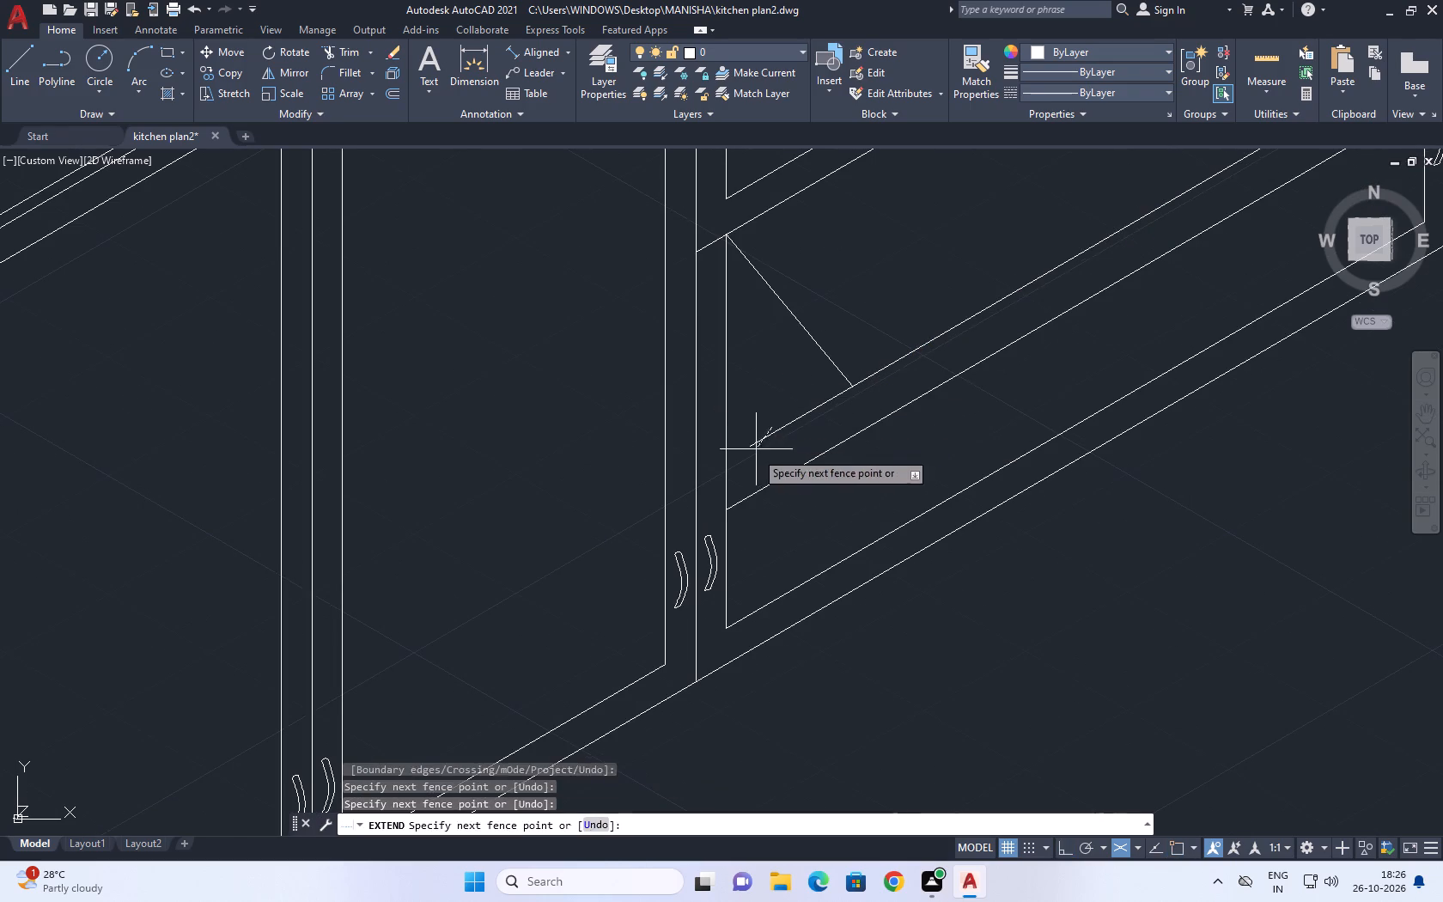
left_click(754, 453)
scroll(775, 417, "down", 4)
scroll(857, 392, "up", 2)
key("Escape")
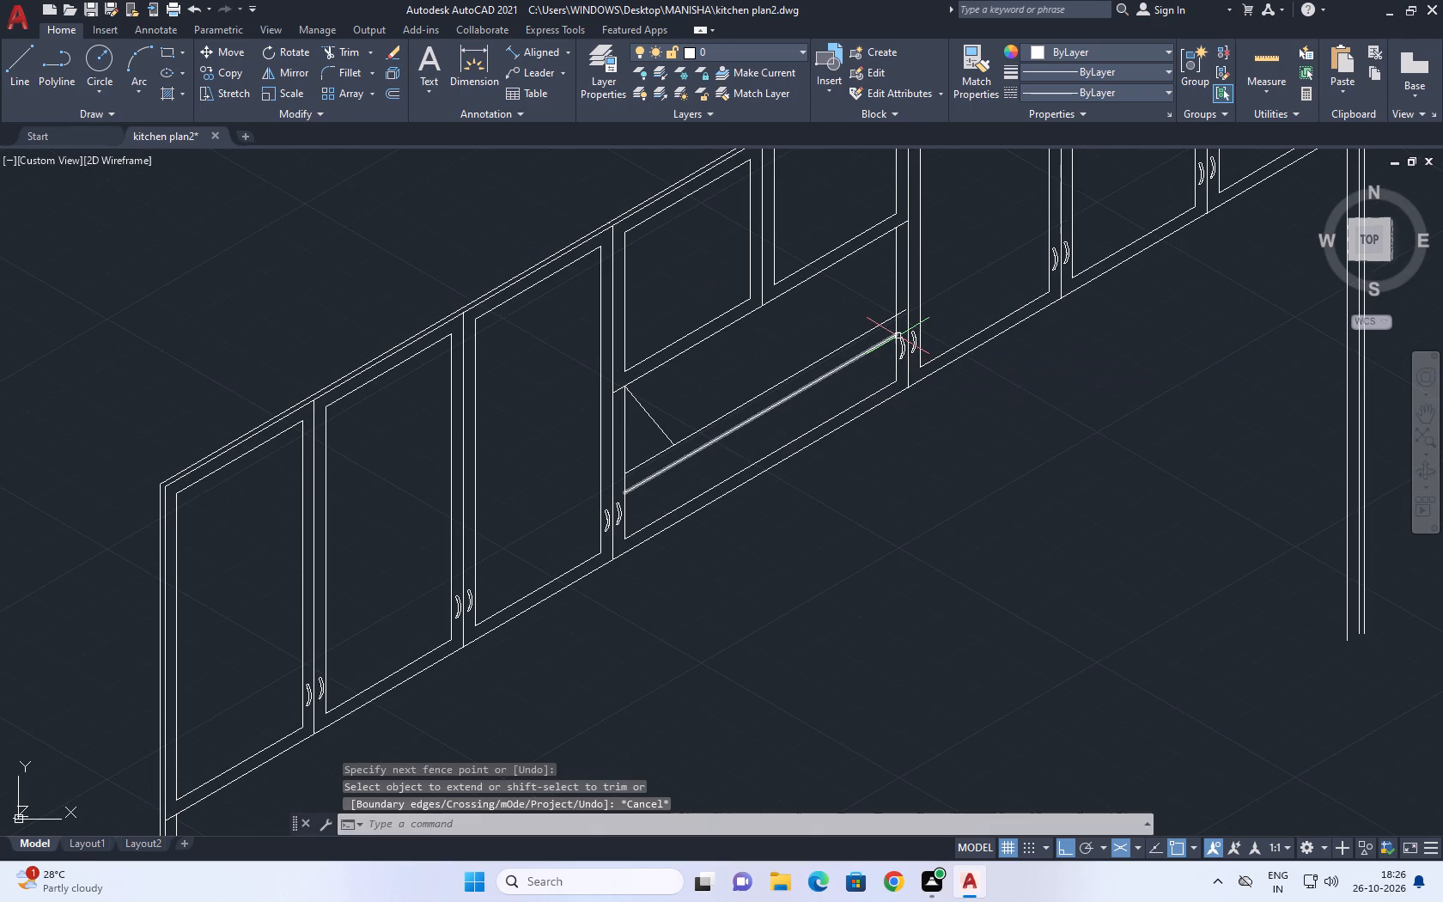
Trim the copied cross line's overhang beyond the fifth divider's near edge.
key("t")
type("r")
key("space")
scroll(900, 340, "up", 2)
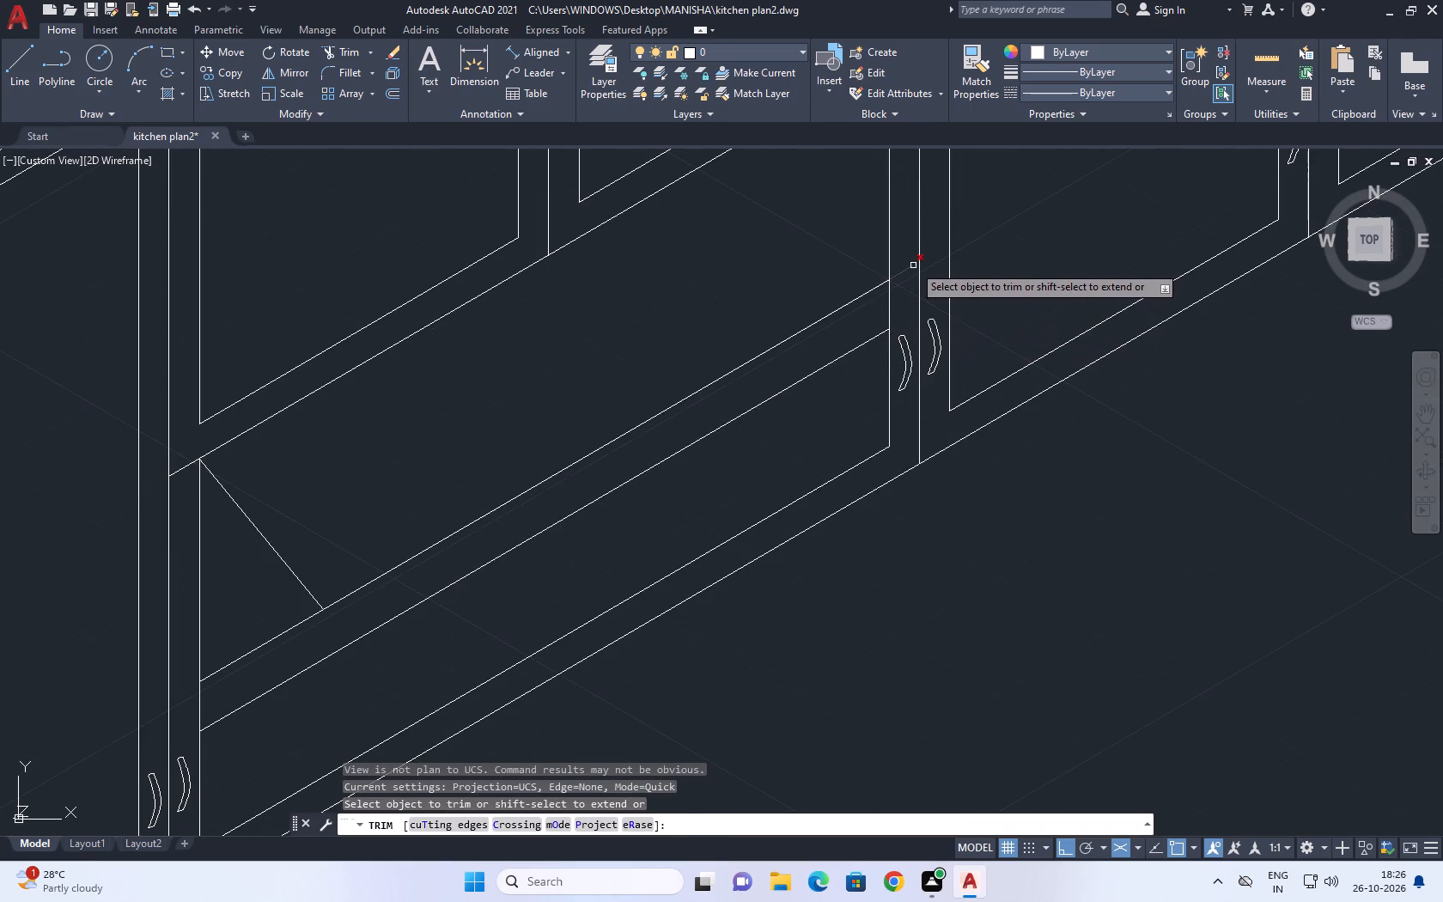
left_click(911, 265)
key("Escape")
Draw a vertical line about 7 units long from the diagonal's lower end down past the lower cross line.
scroll(881, 343, "down", 2)
middle_click_drag(819, 320, 836, 355)
middle_click_drag(640, 466, 648, 472)
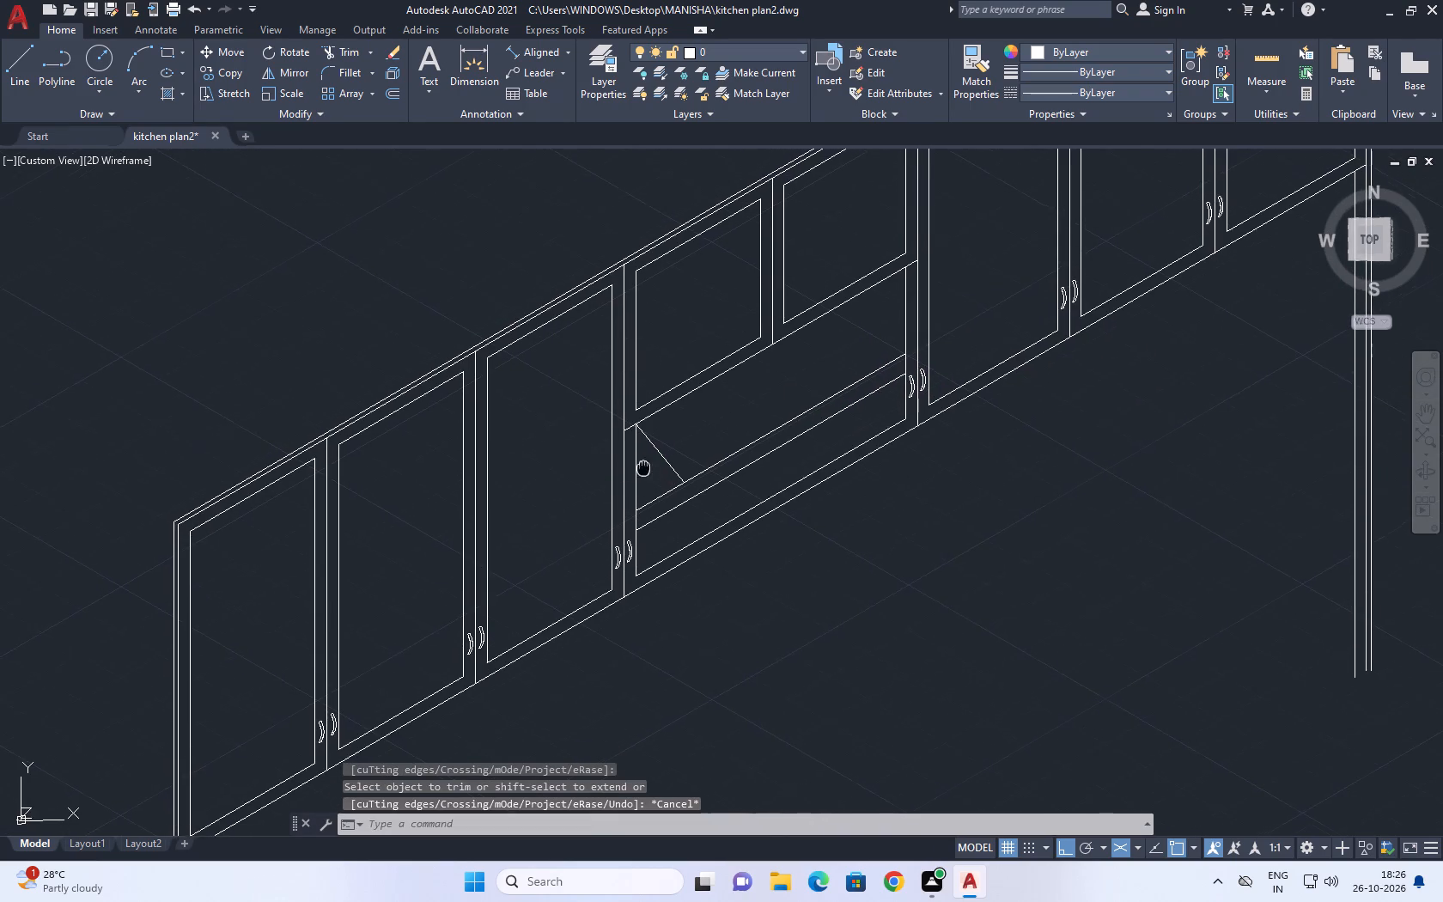
middle_click_drag(648, 472, 707, 555)
scroll(720, 558, "up", 1)
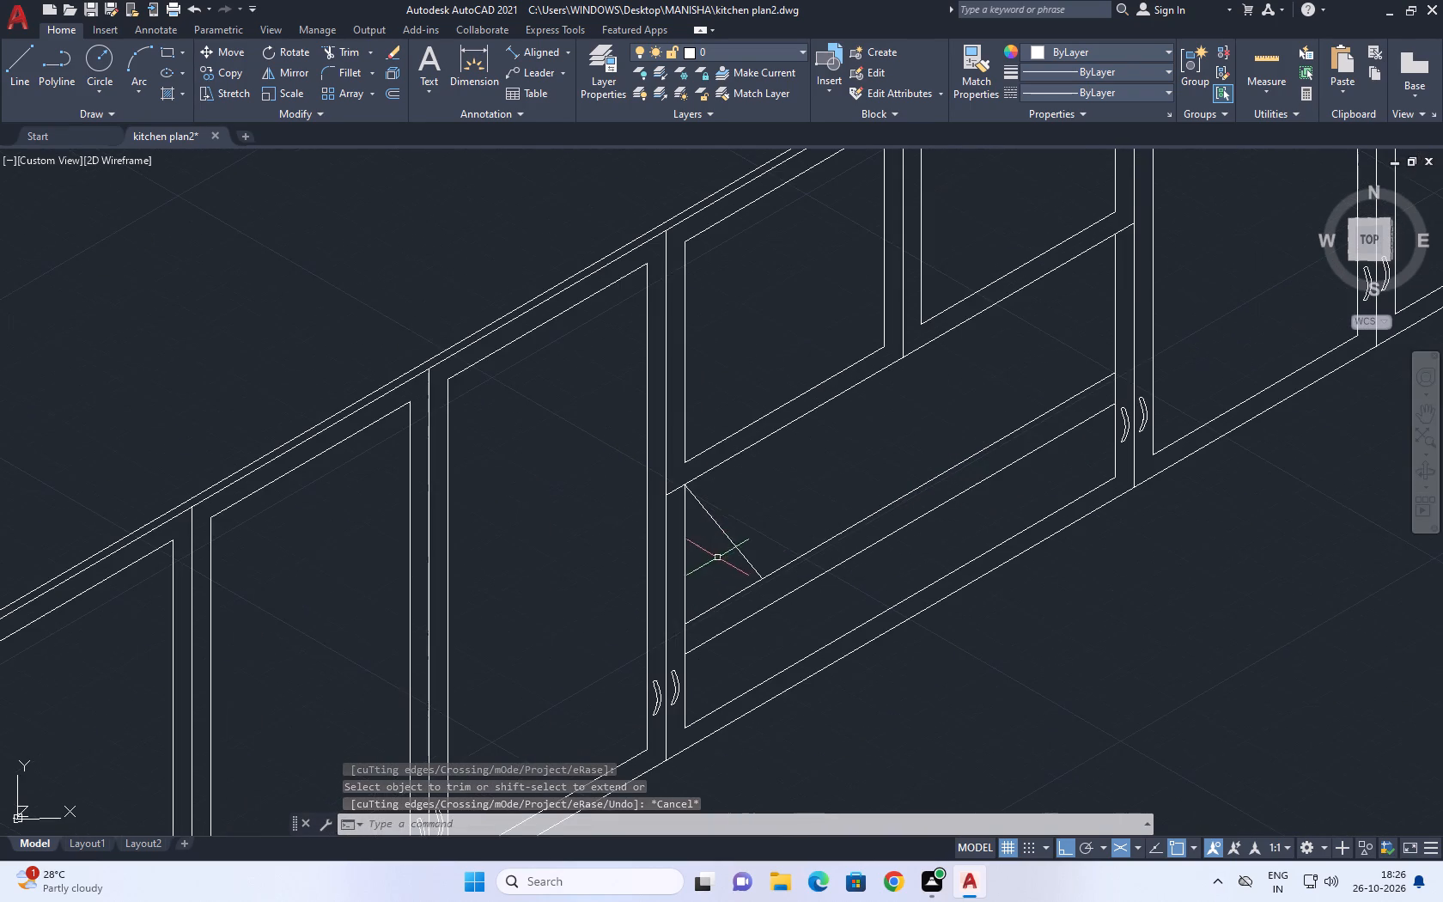
middle_click_drag(754, 552, 770, 594)
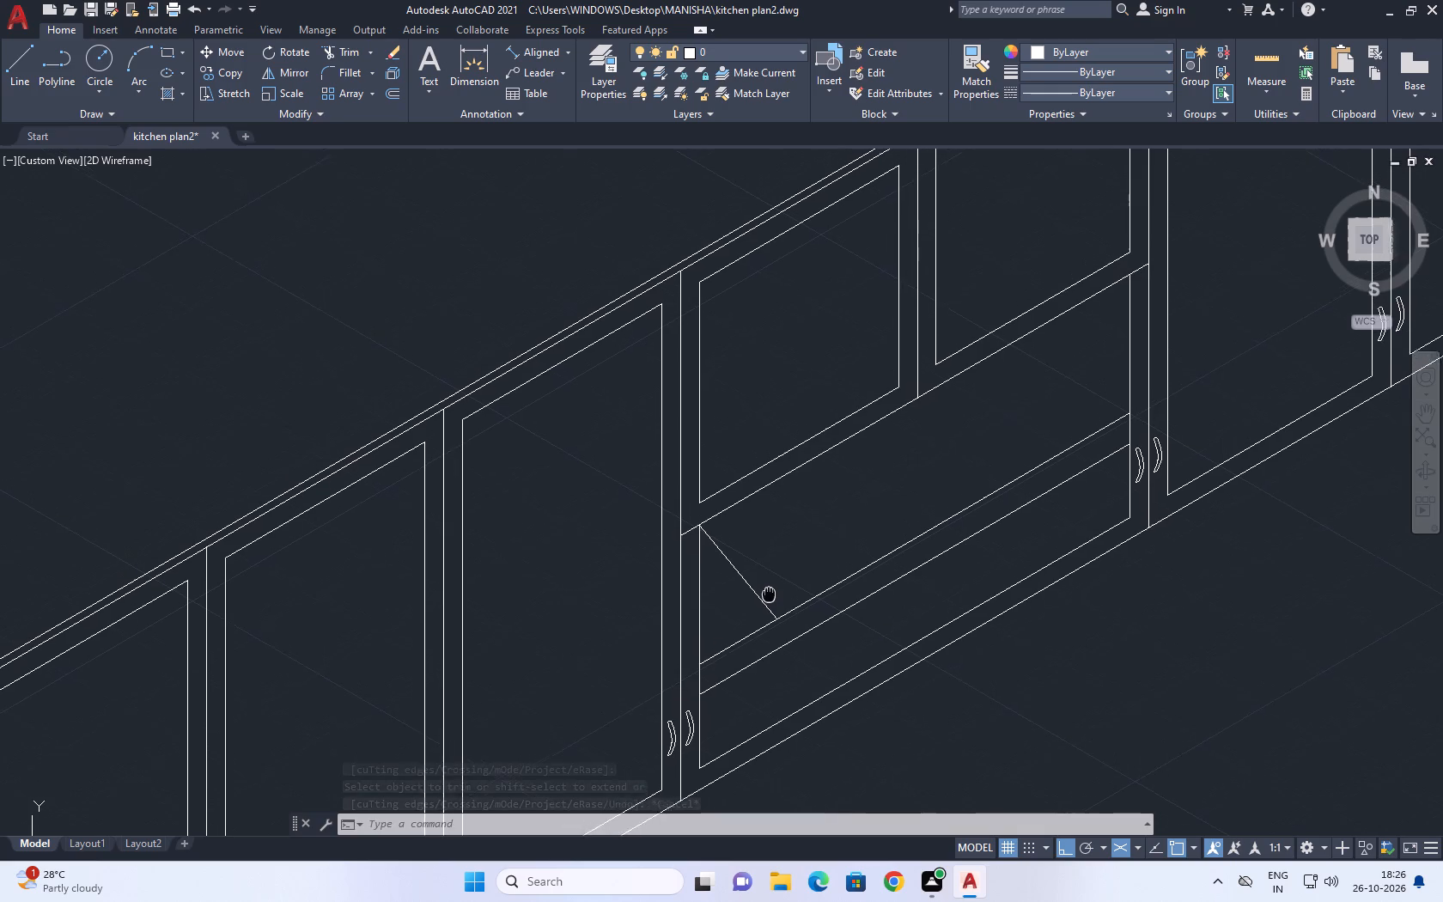
middle_click_drag(770, 594, 772, 601)
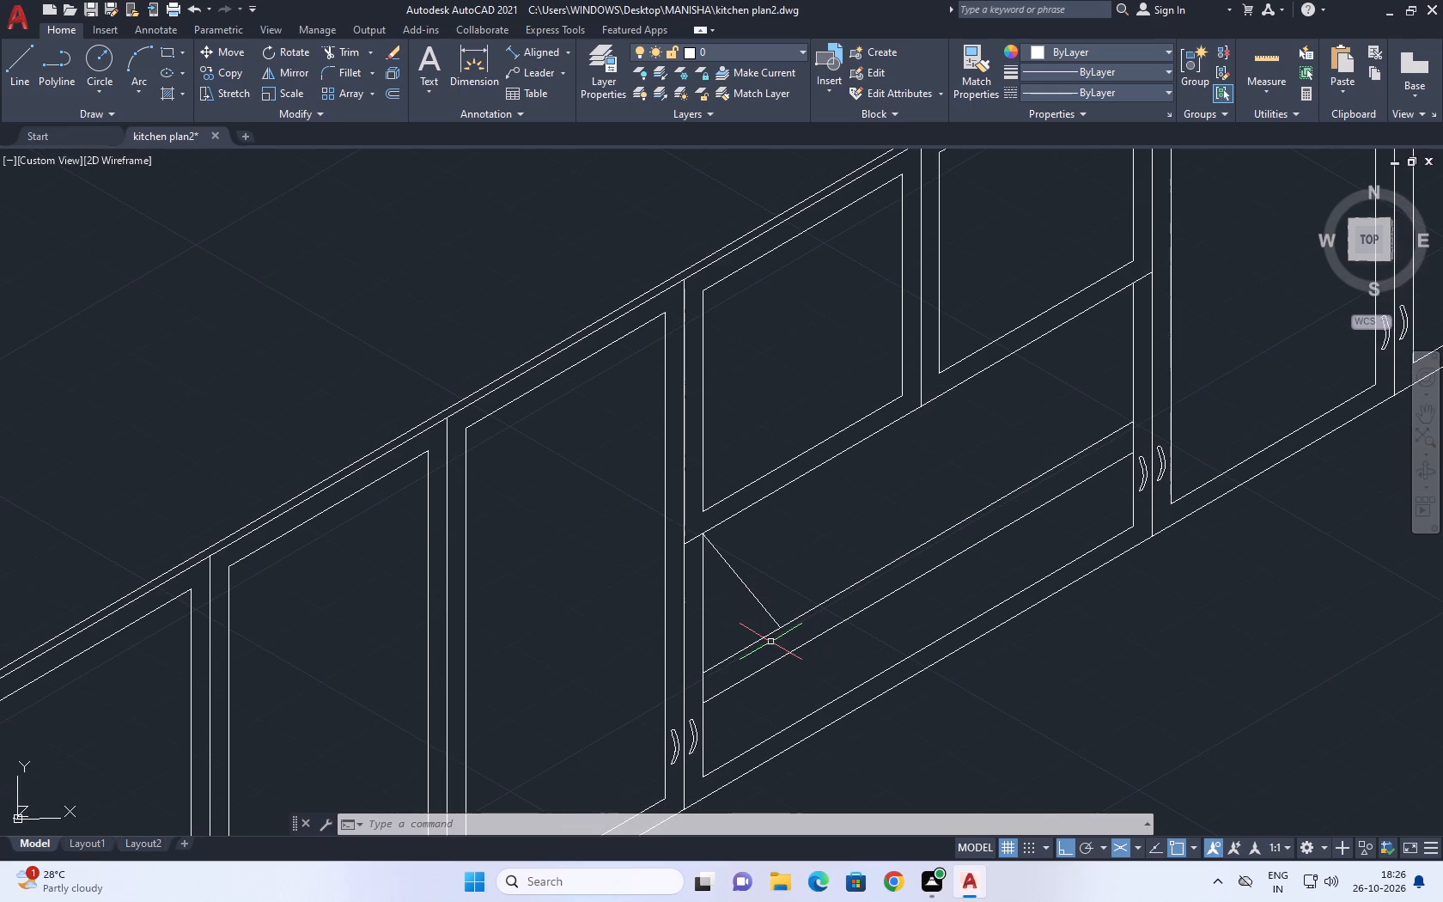
type("l")
key("space")
scroll(772, 642, "up", 3)
left_click(791, 600)
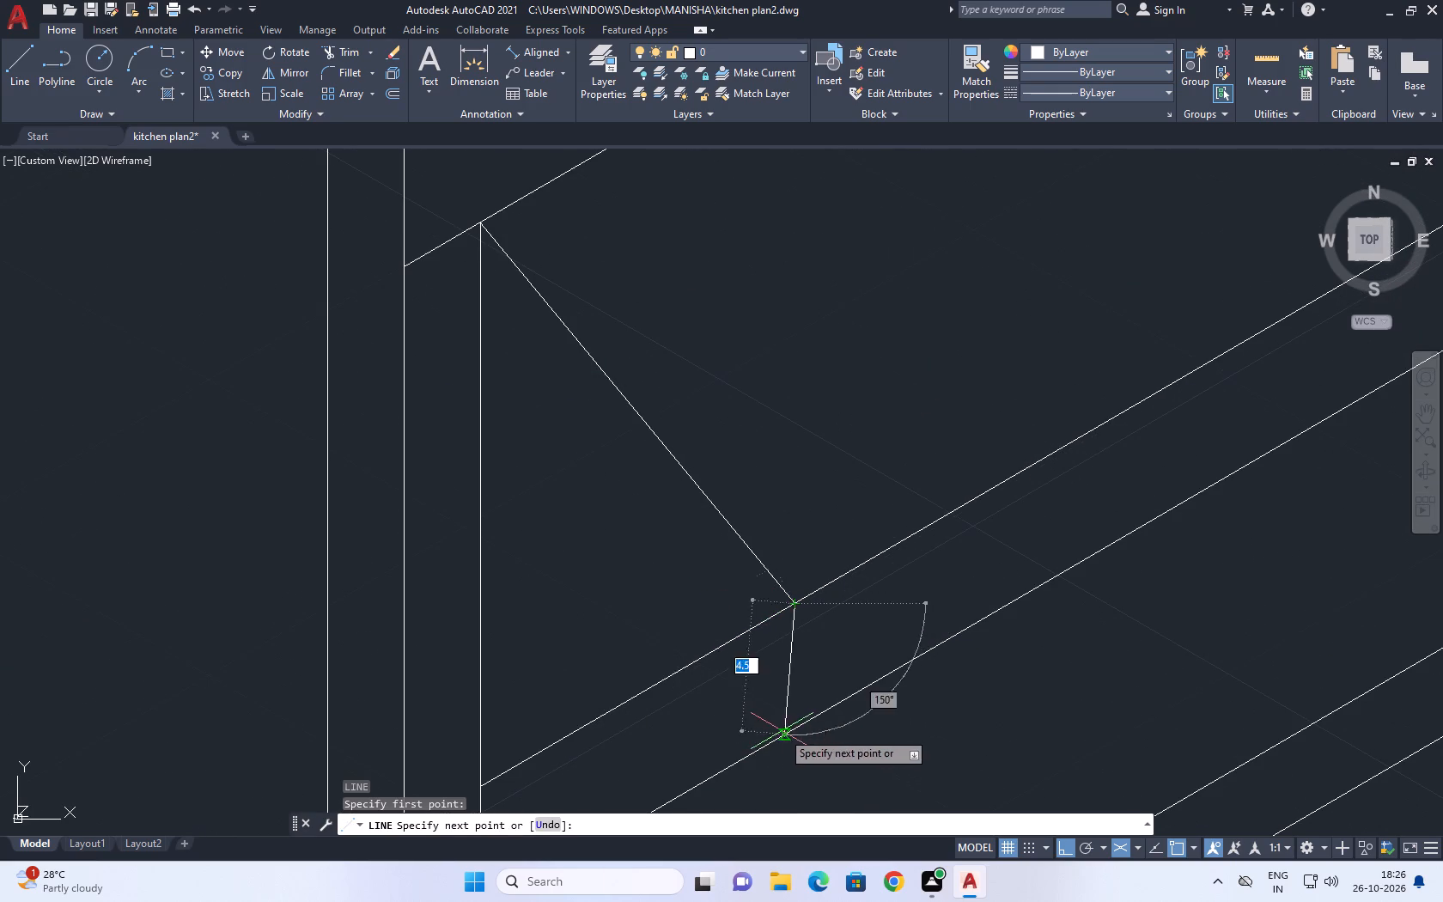
middle_click_drag(782, 731, 804, 698)
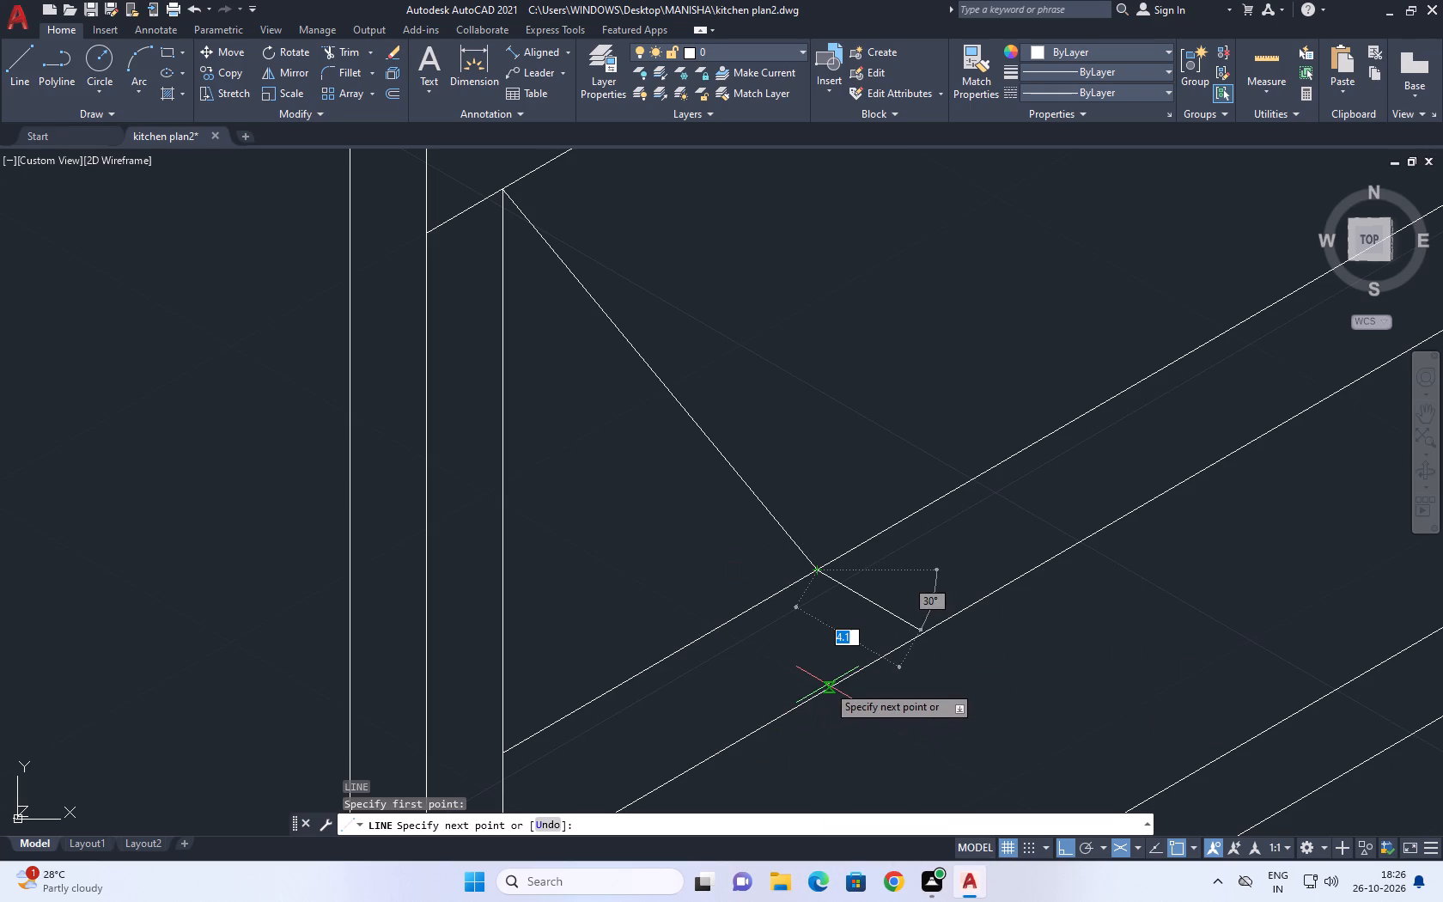
key("F8")
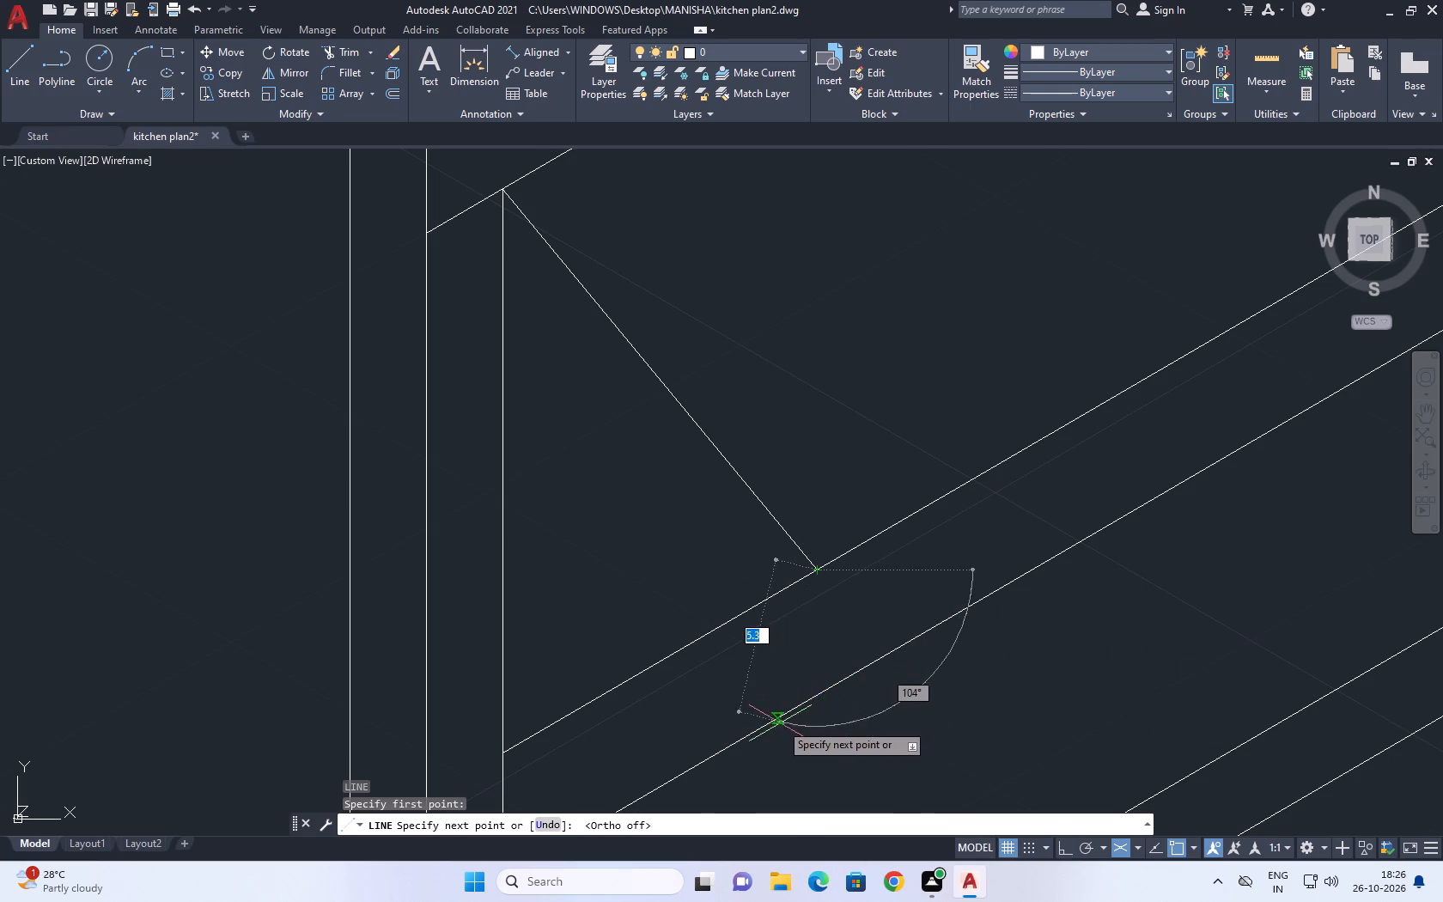
middle_click_drag(808, 724, 943, 605)
key("F8")
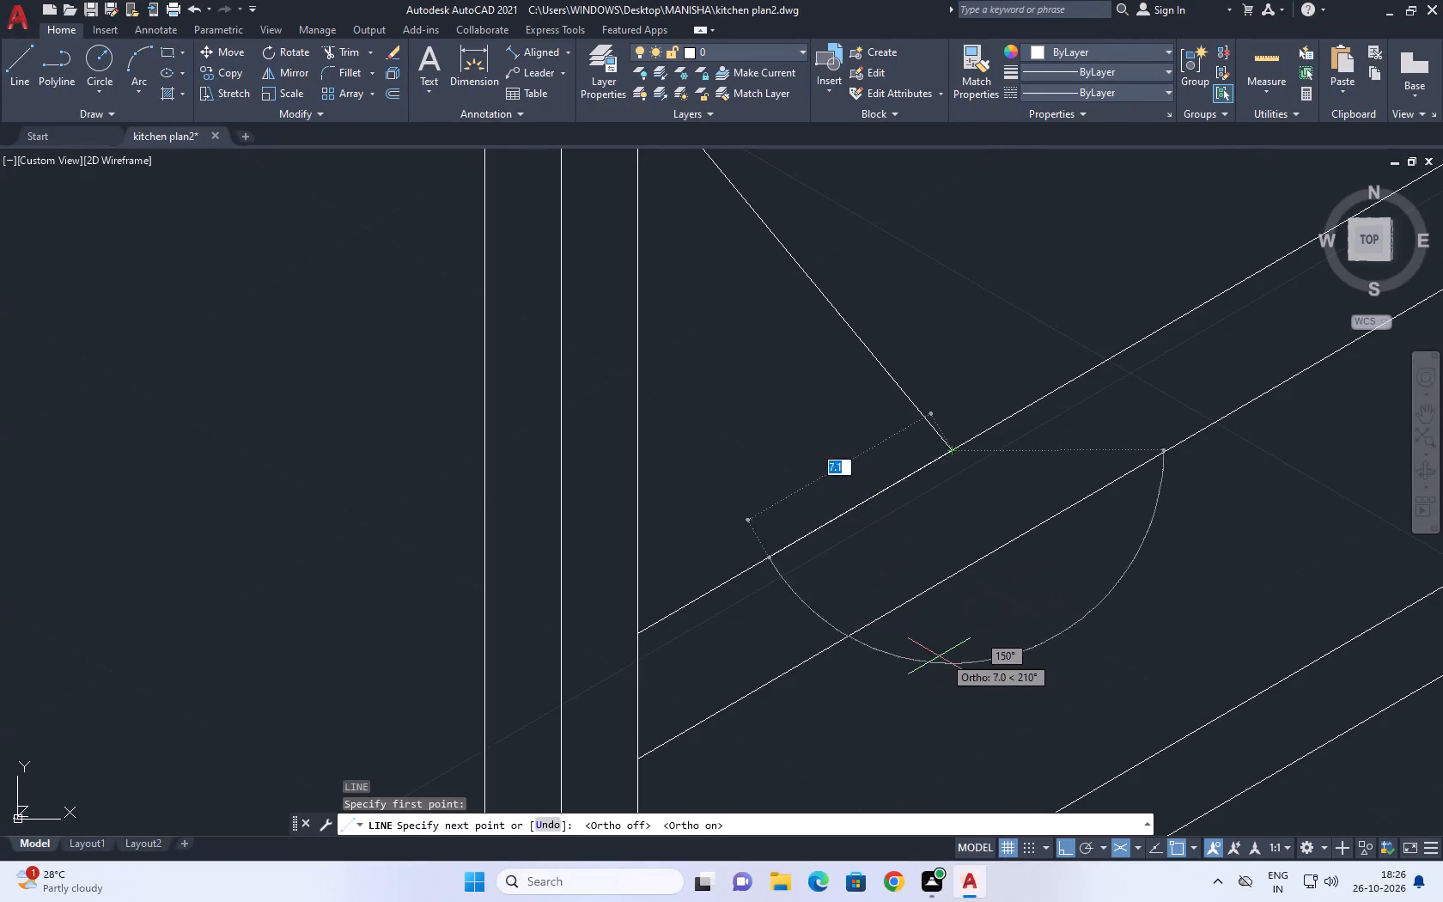
key("F5")
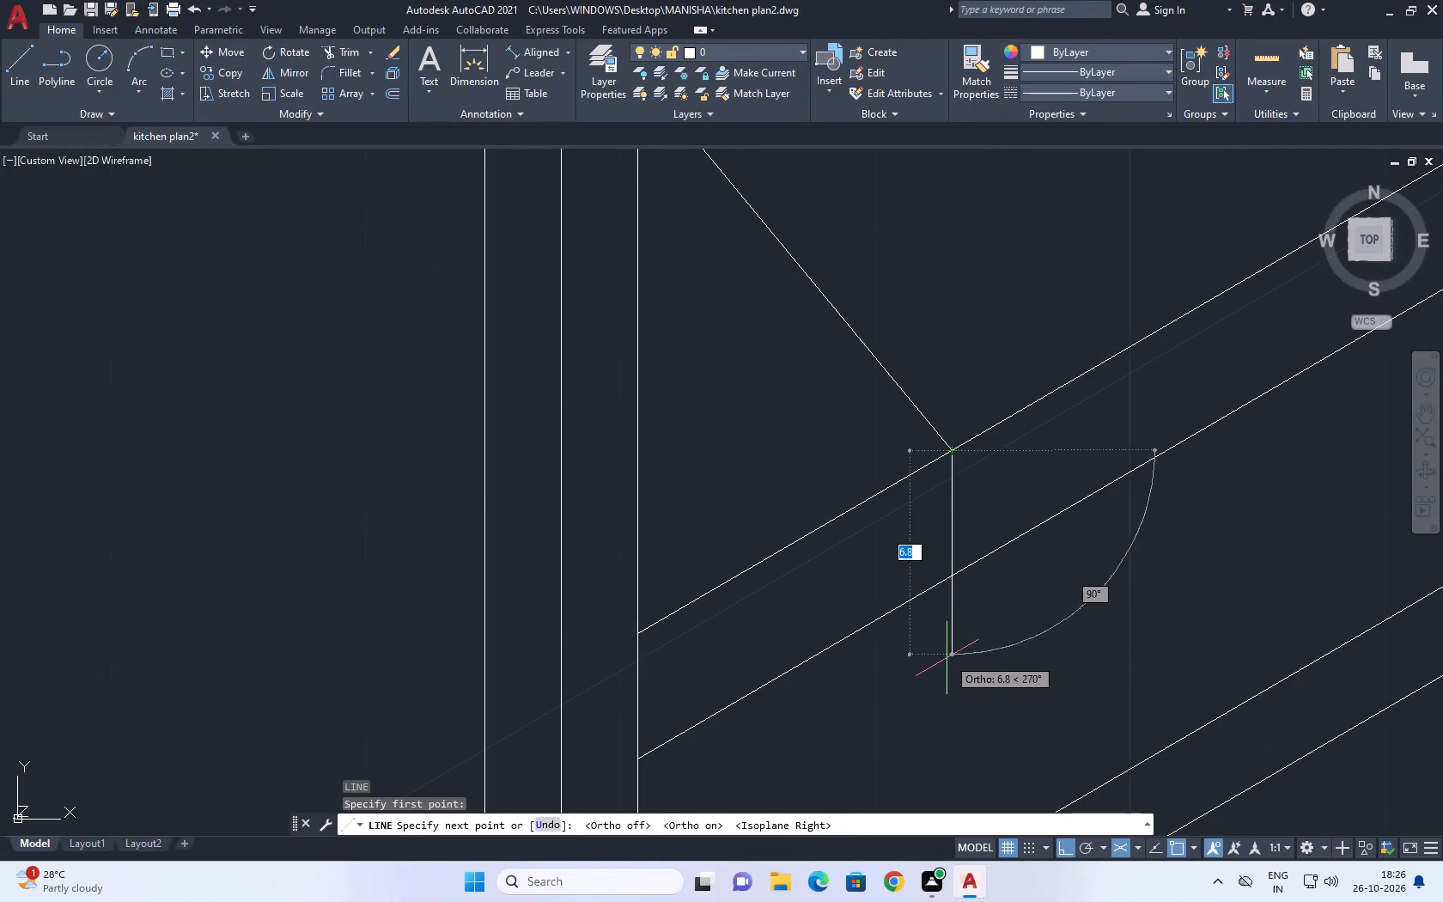
left_click(946, 661)
middle_click_drag(907, 533, 907, 546)
key("Escape")
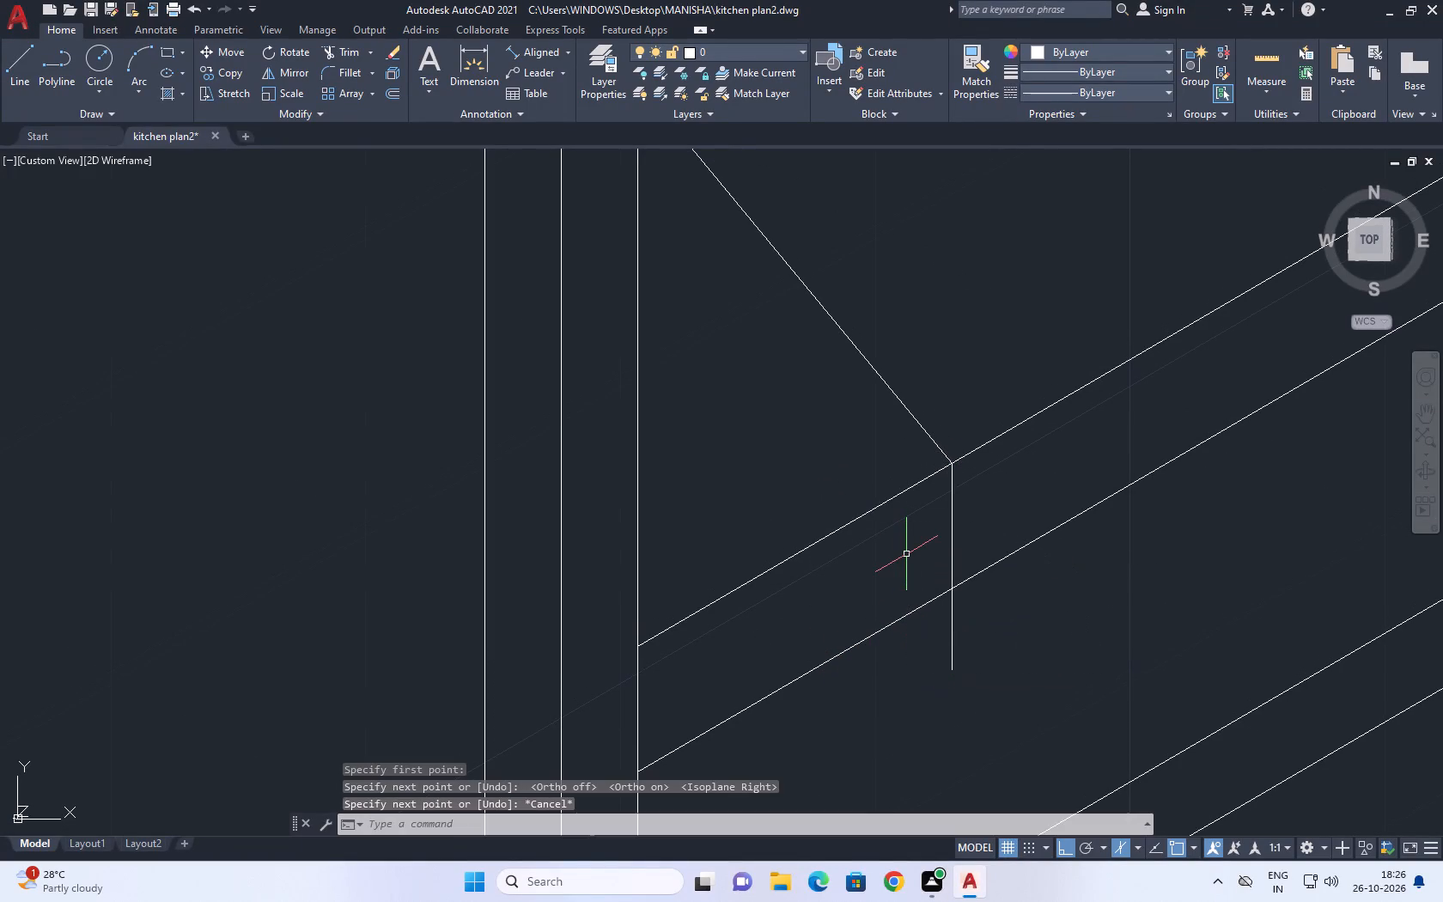
Trim the upper cross line between the third divider and the diagonal, and the short vertical line's overhang below the lower cross line.
type("tr")
key("space")
left_click(885, 521)
left_click(846, 485)
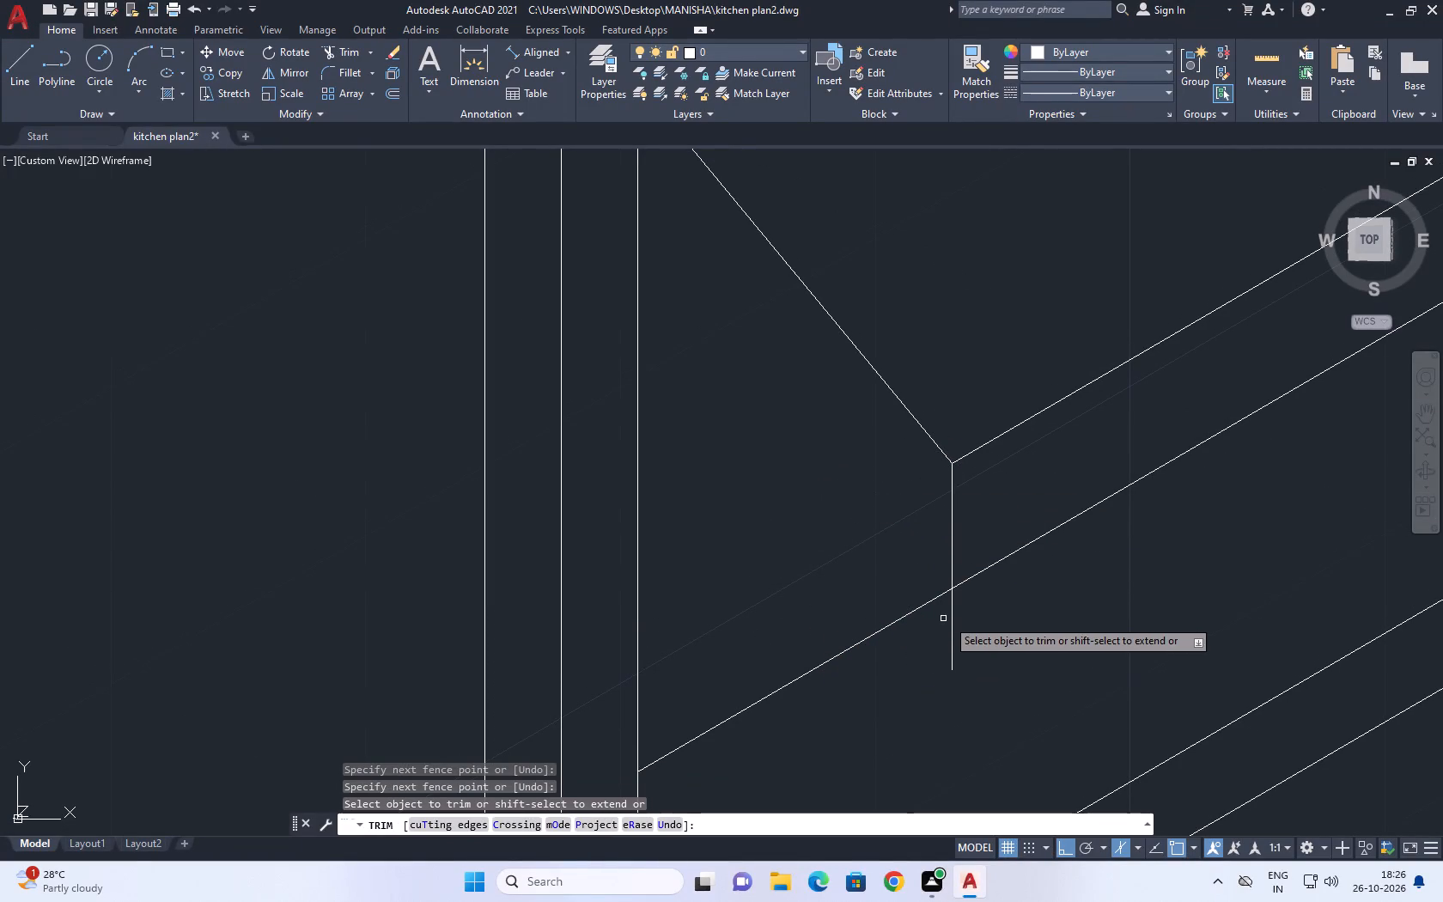
left_click(951, 619)
scroll(947, 637, "down", 4)
middle_click_drag(1015, 626, 898, 660)
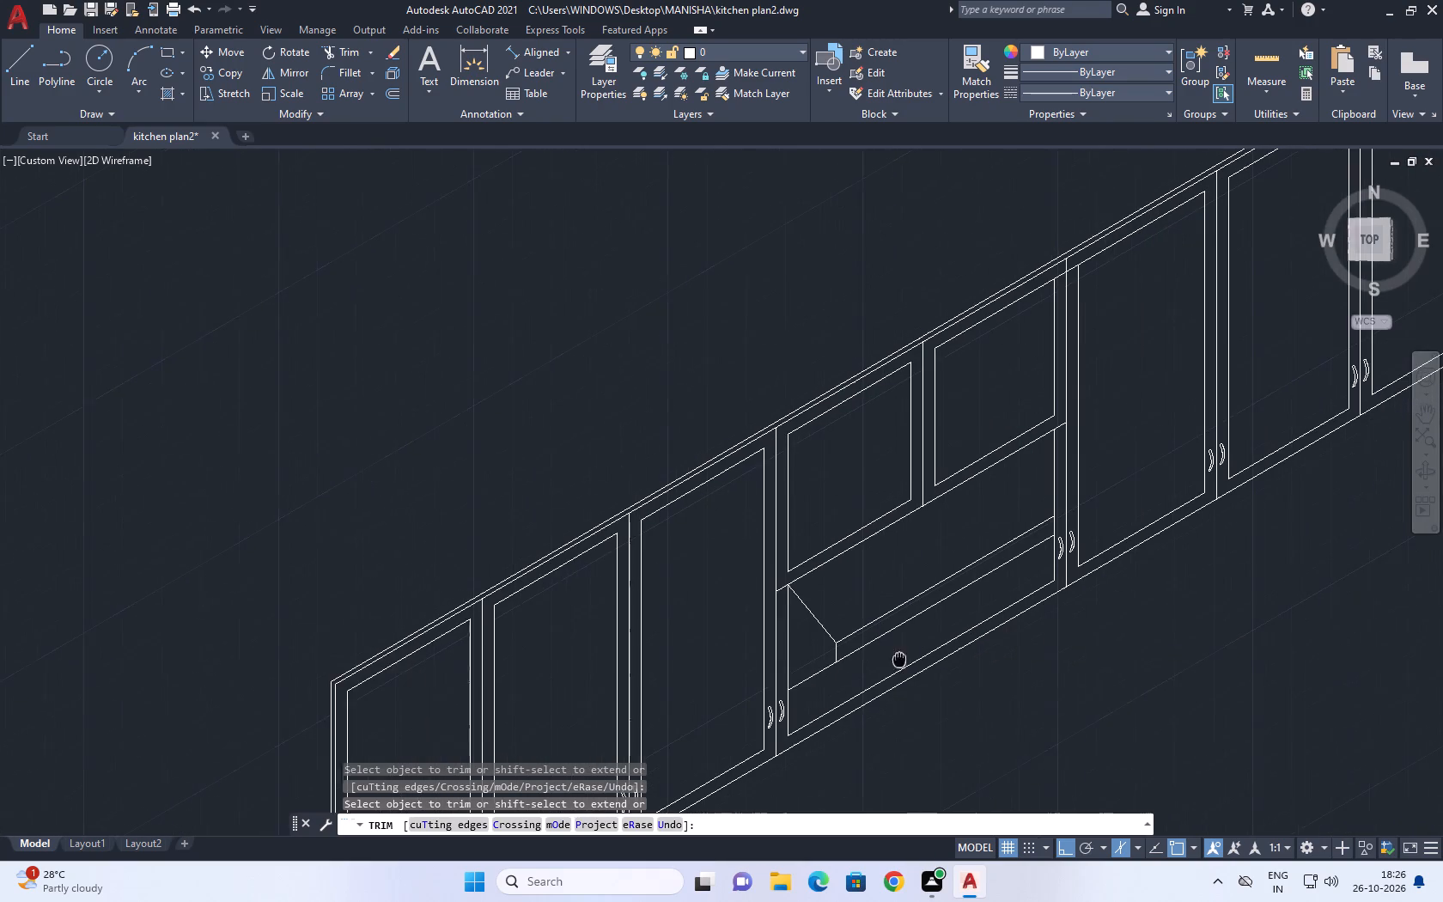
middle_click_drag(898, 660, 896, 661)
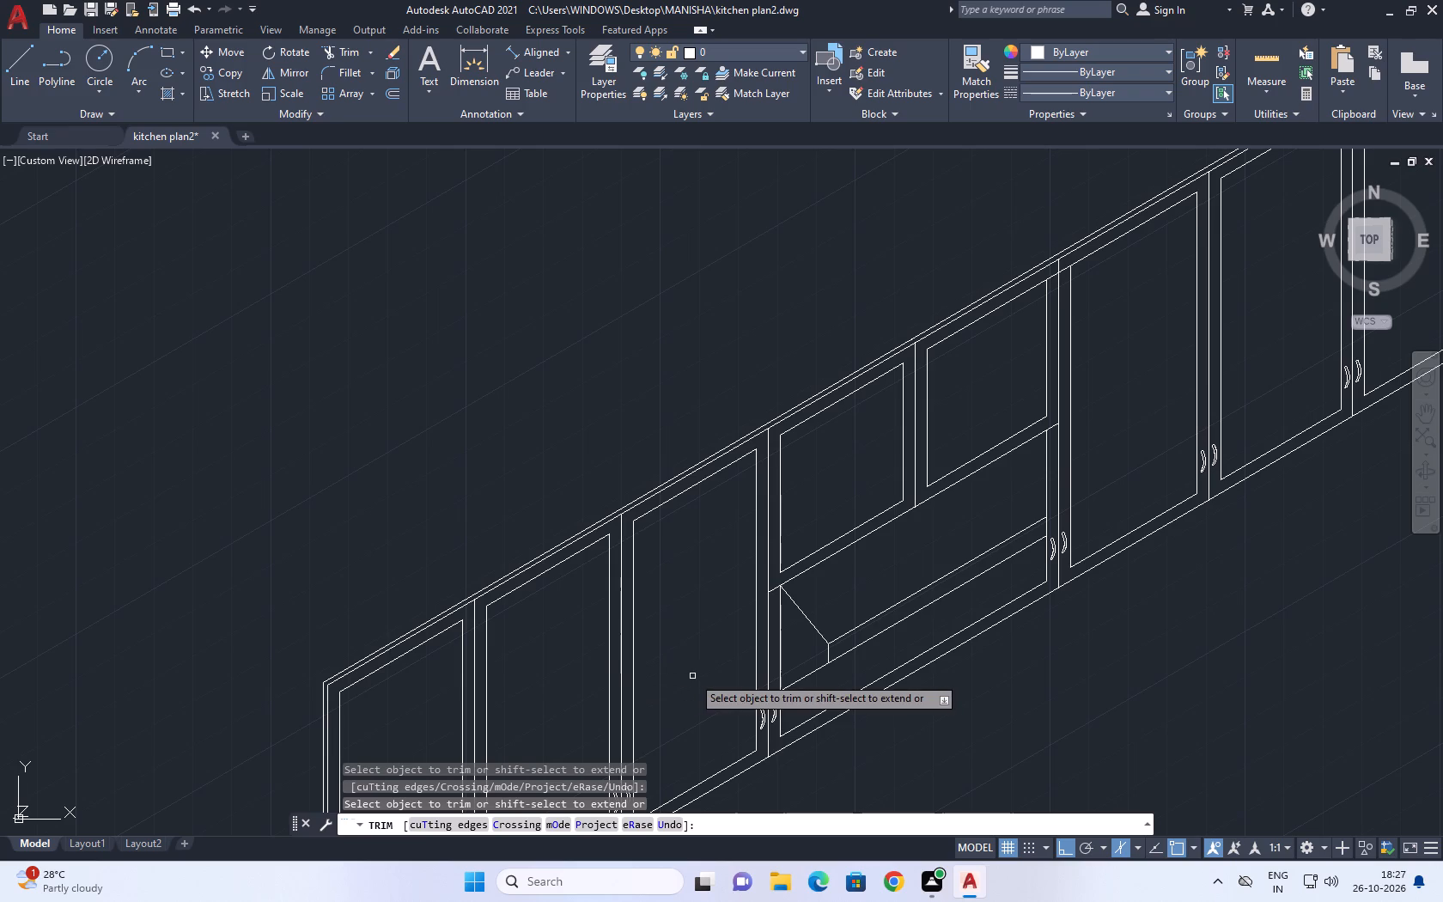
scroll(775, 782, "down", 1)
middle_click_drag(776, 755, 763, 664)
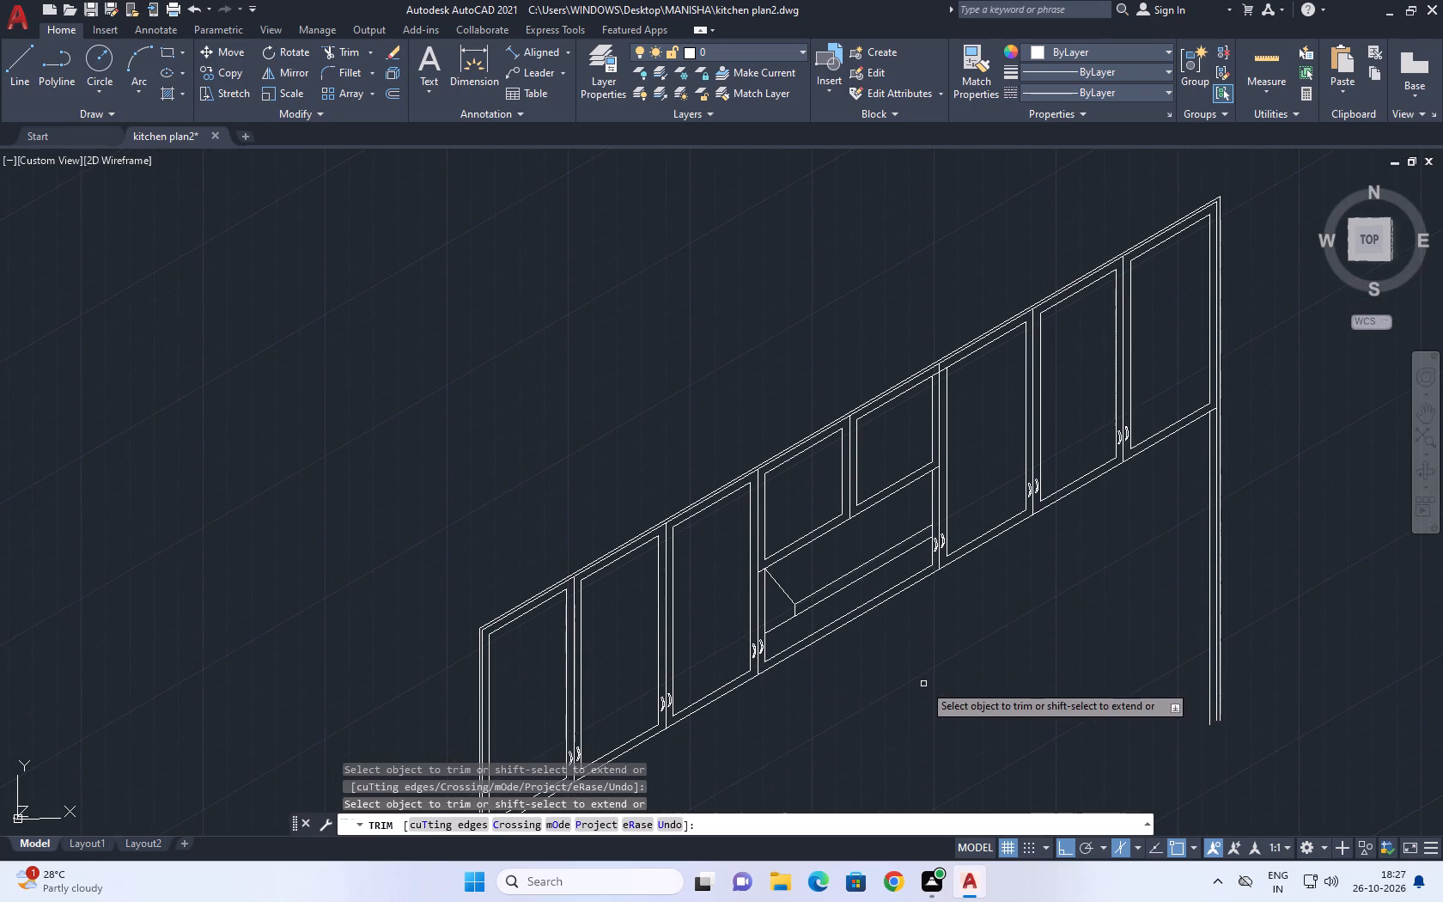
middle_click_drag(887, 589, 892, 648)
key("Escape")
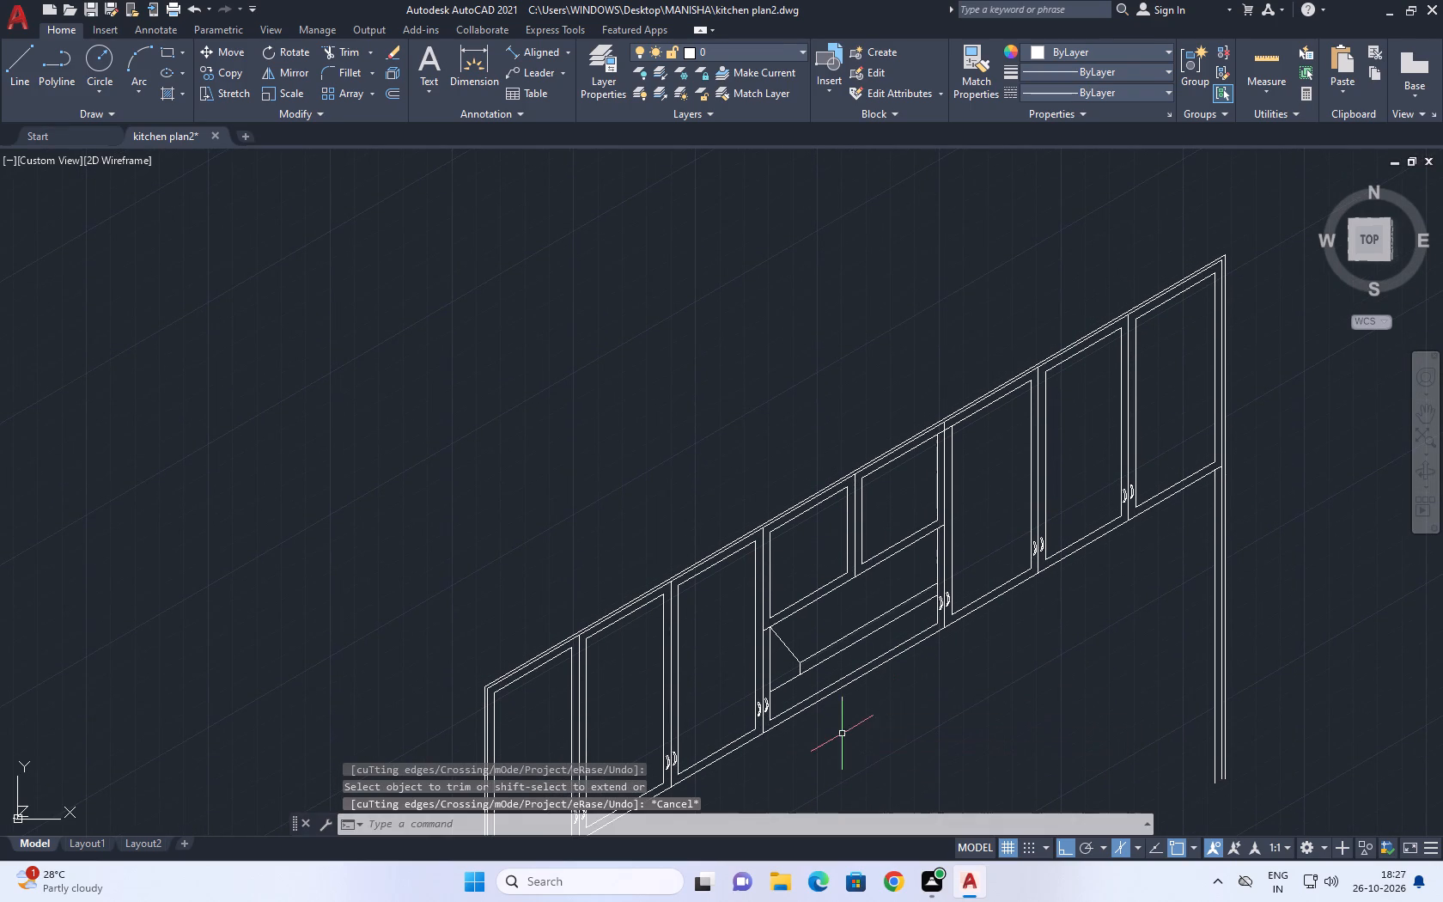
Extend the wide panel's inner bottom line to the third divider's centre line, and the divider's near edge to the outer bottom line.
key("e")
key("x")
key("space")
middle_click_drag(767, 736, 740, 728)
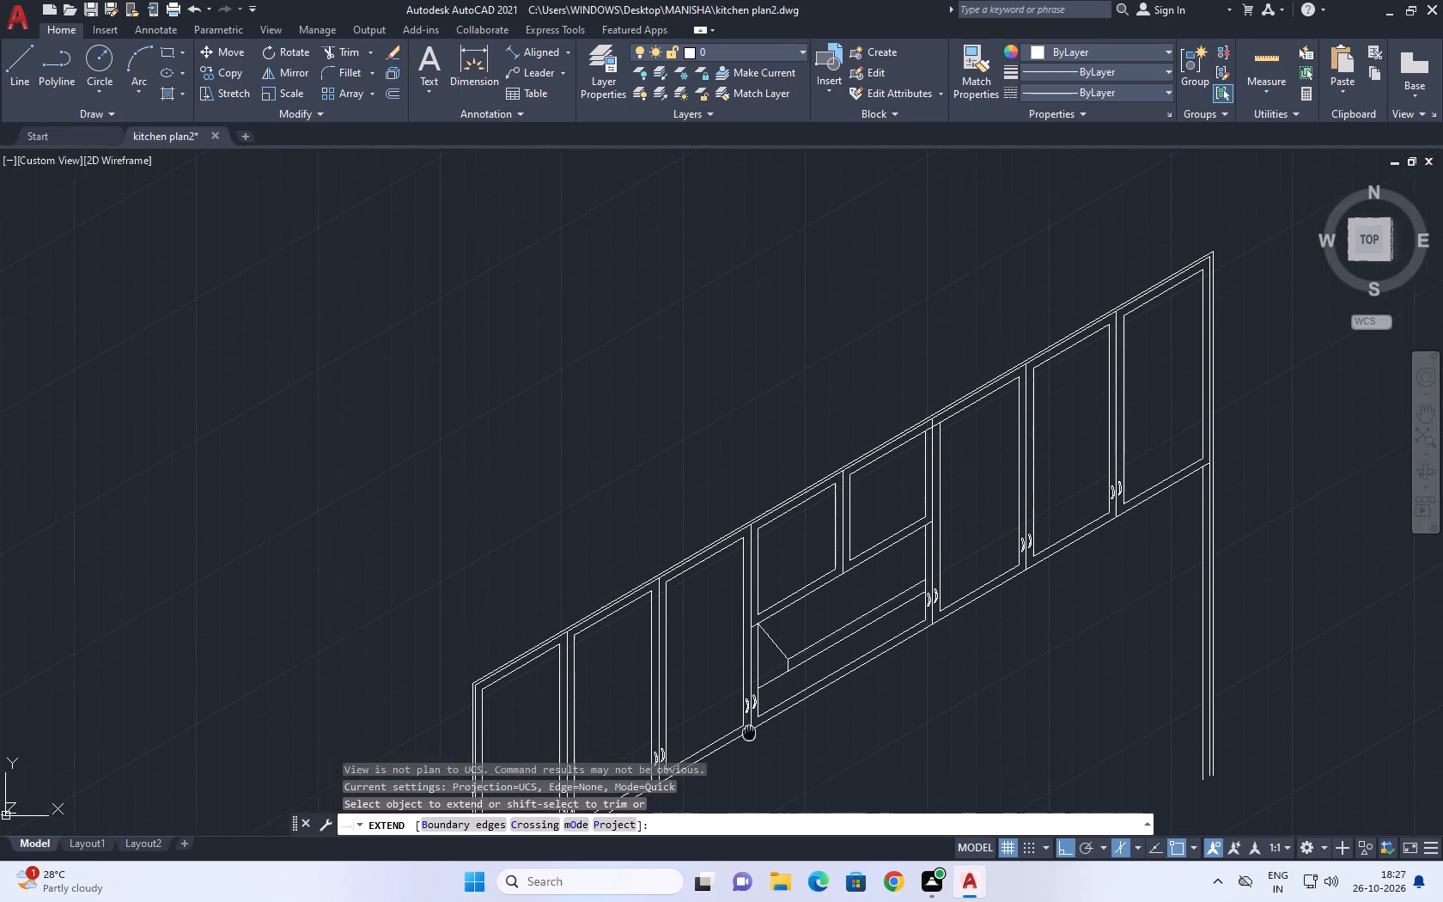
middle_click_drag(740, 728, 735, 725)
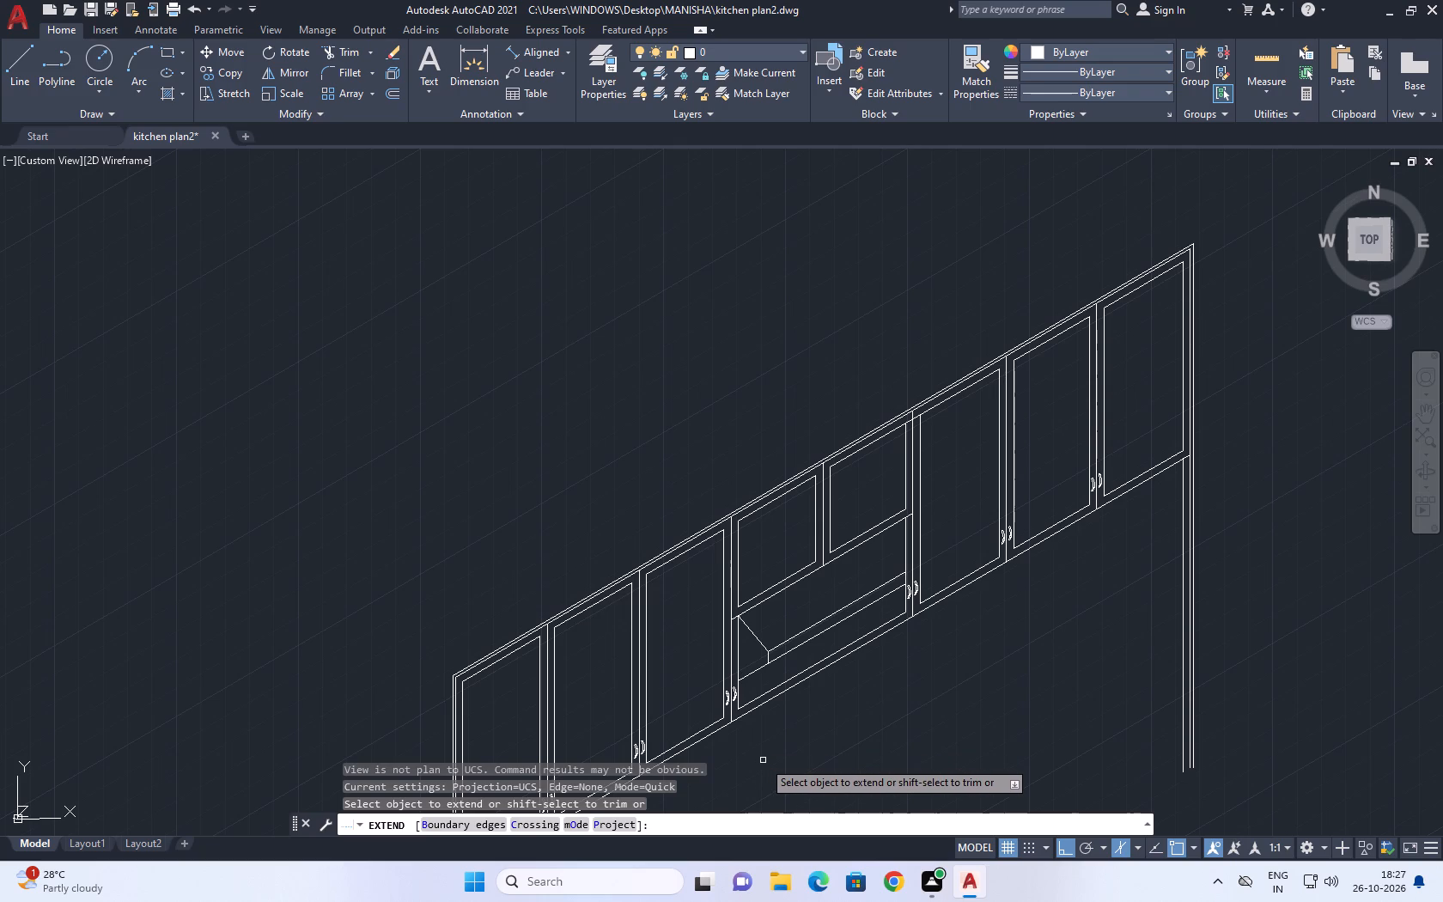
scroll(747, 707, "up", 2)
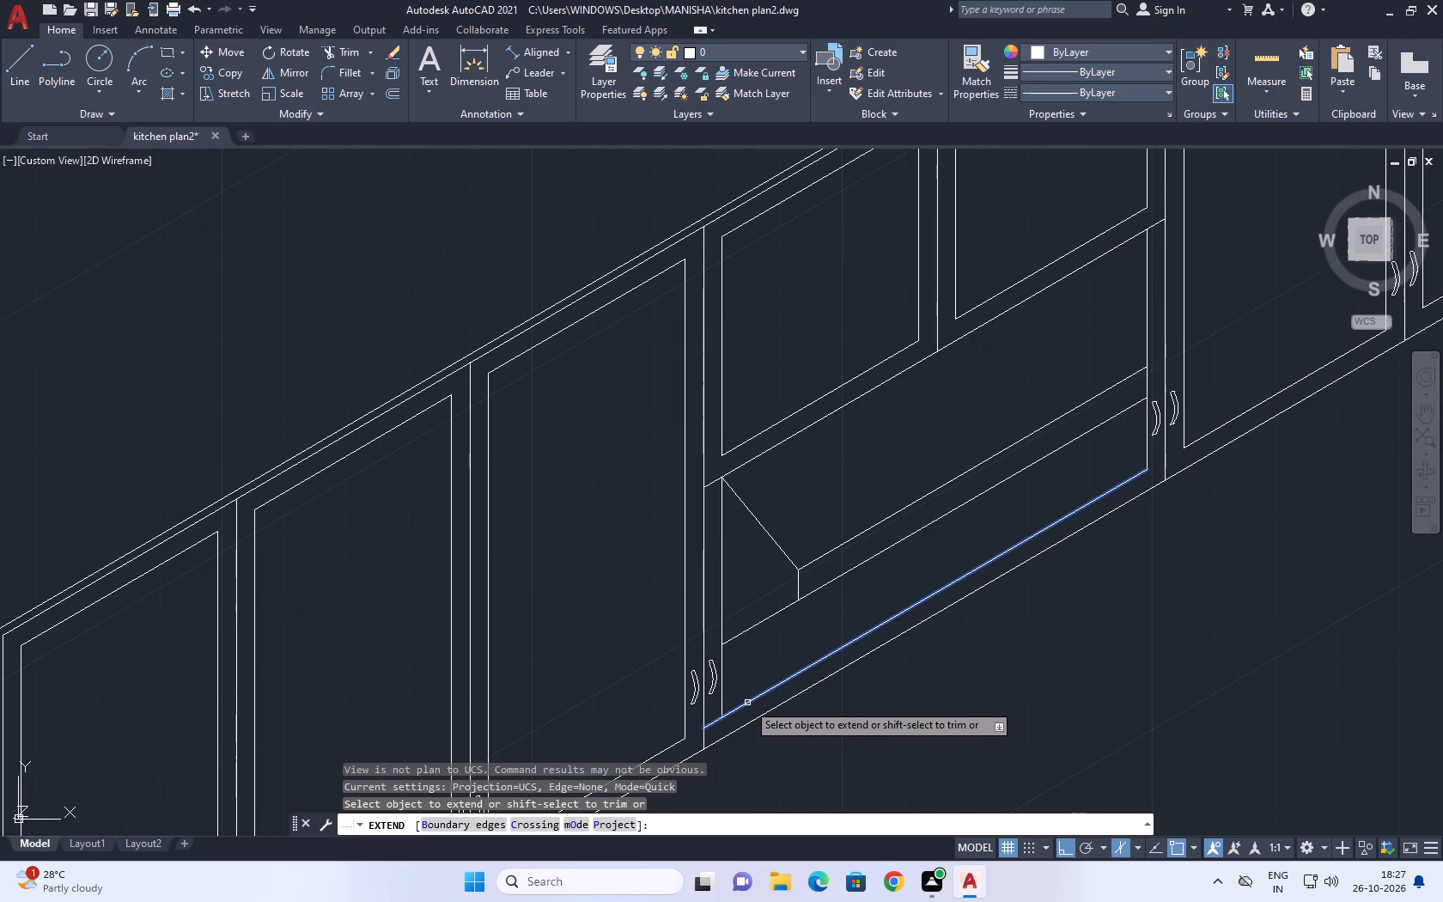
left_click(747, 703)
left_click(725, 708)
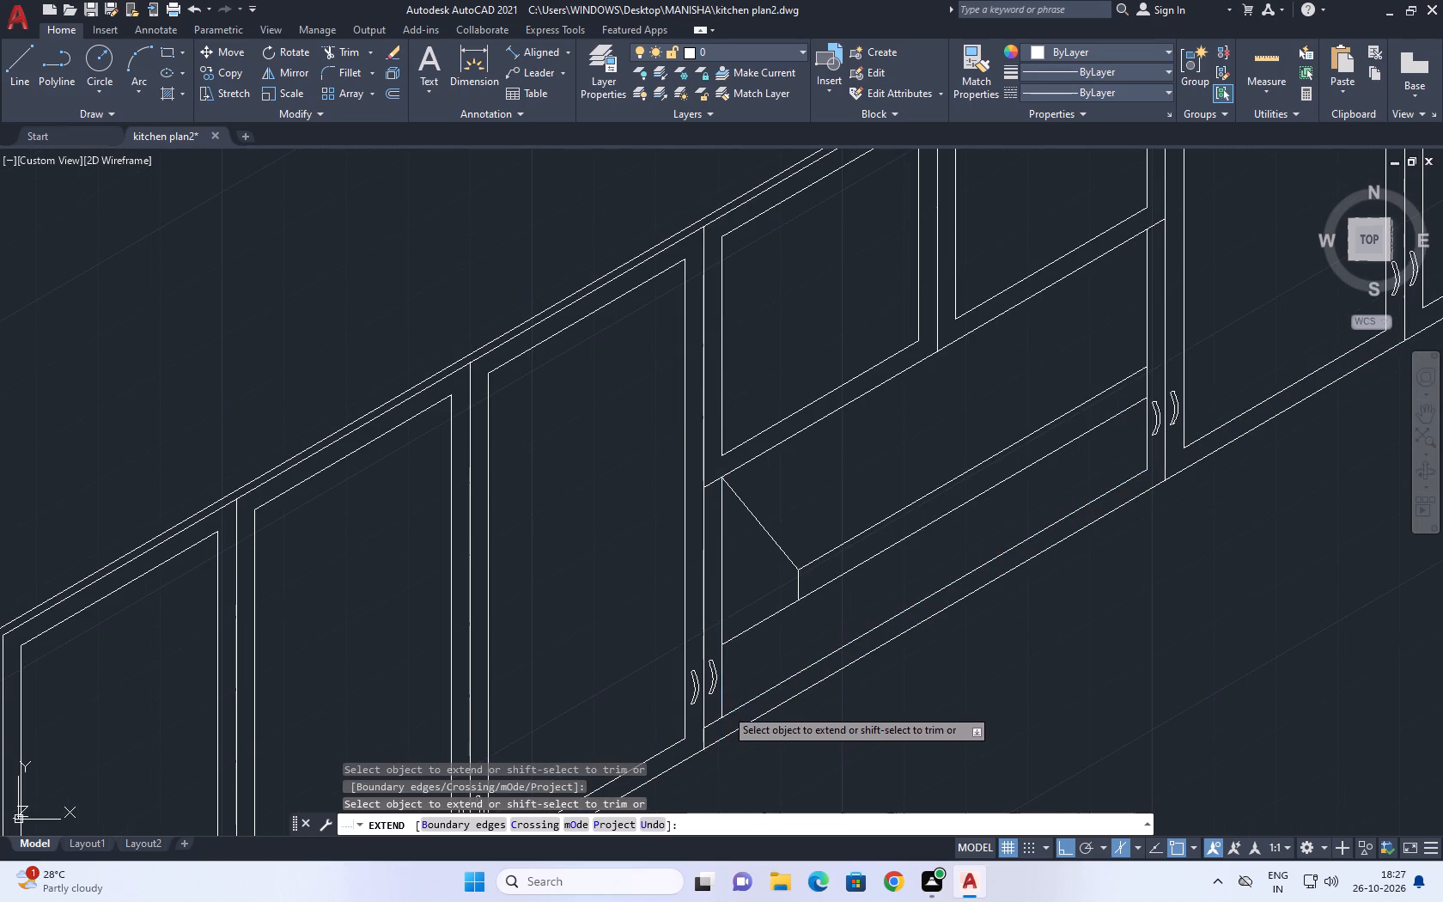
left_click(714, 704)
Extend the inner bottom line to the fifth divider's centre line, and that divider's near edge to the outer bottom line.
middle_click_drag(863, 618, 742, 697)
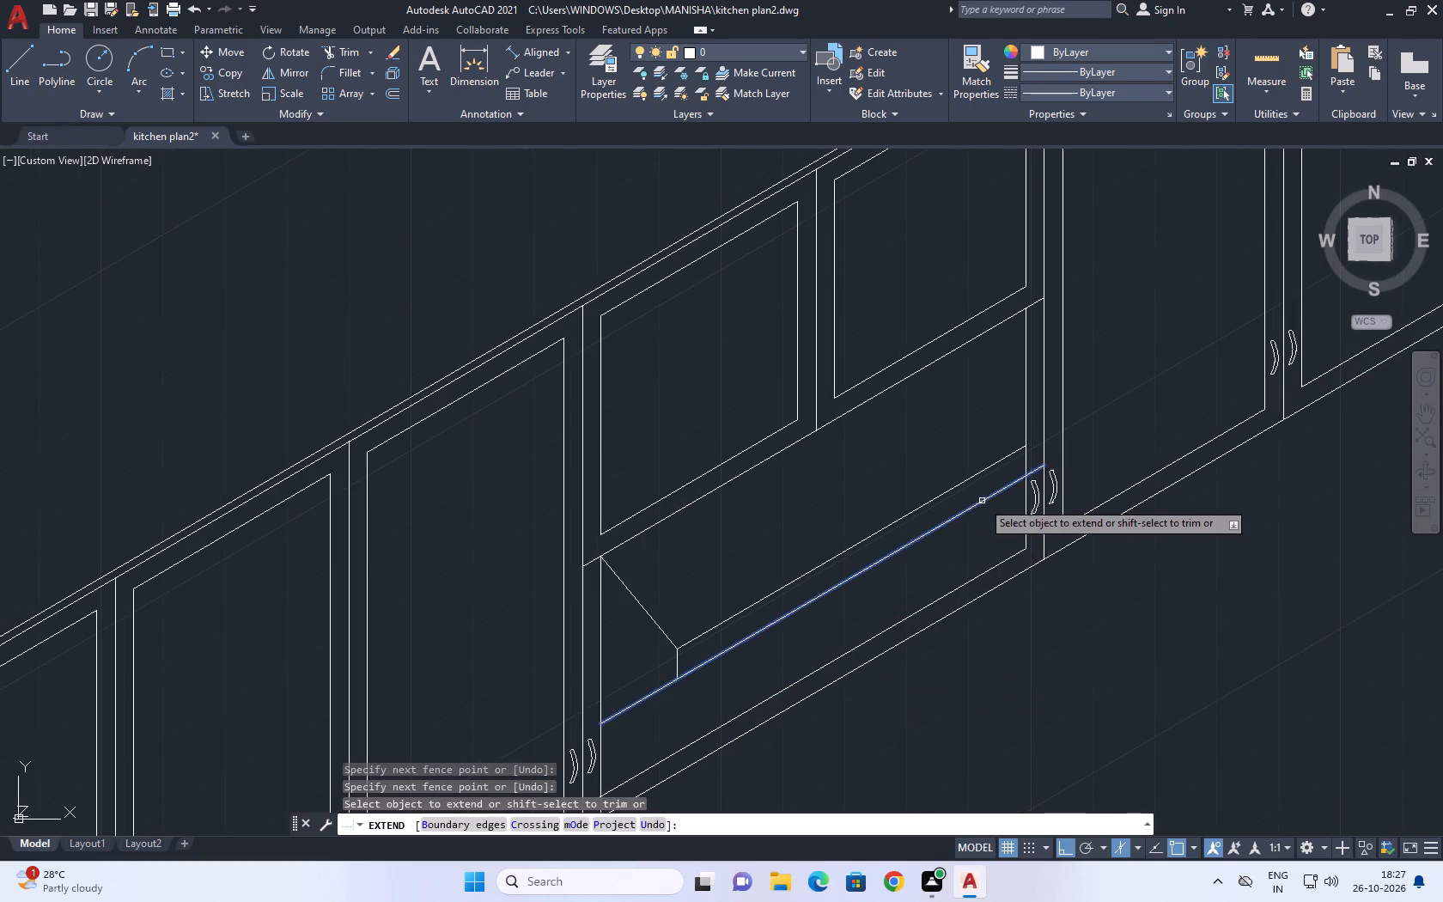
left_click(1002, 560)
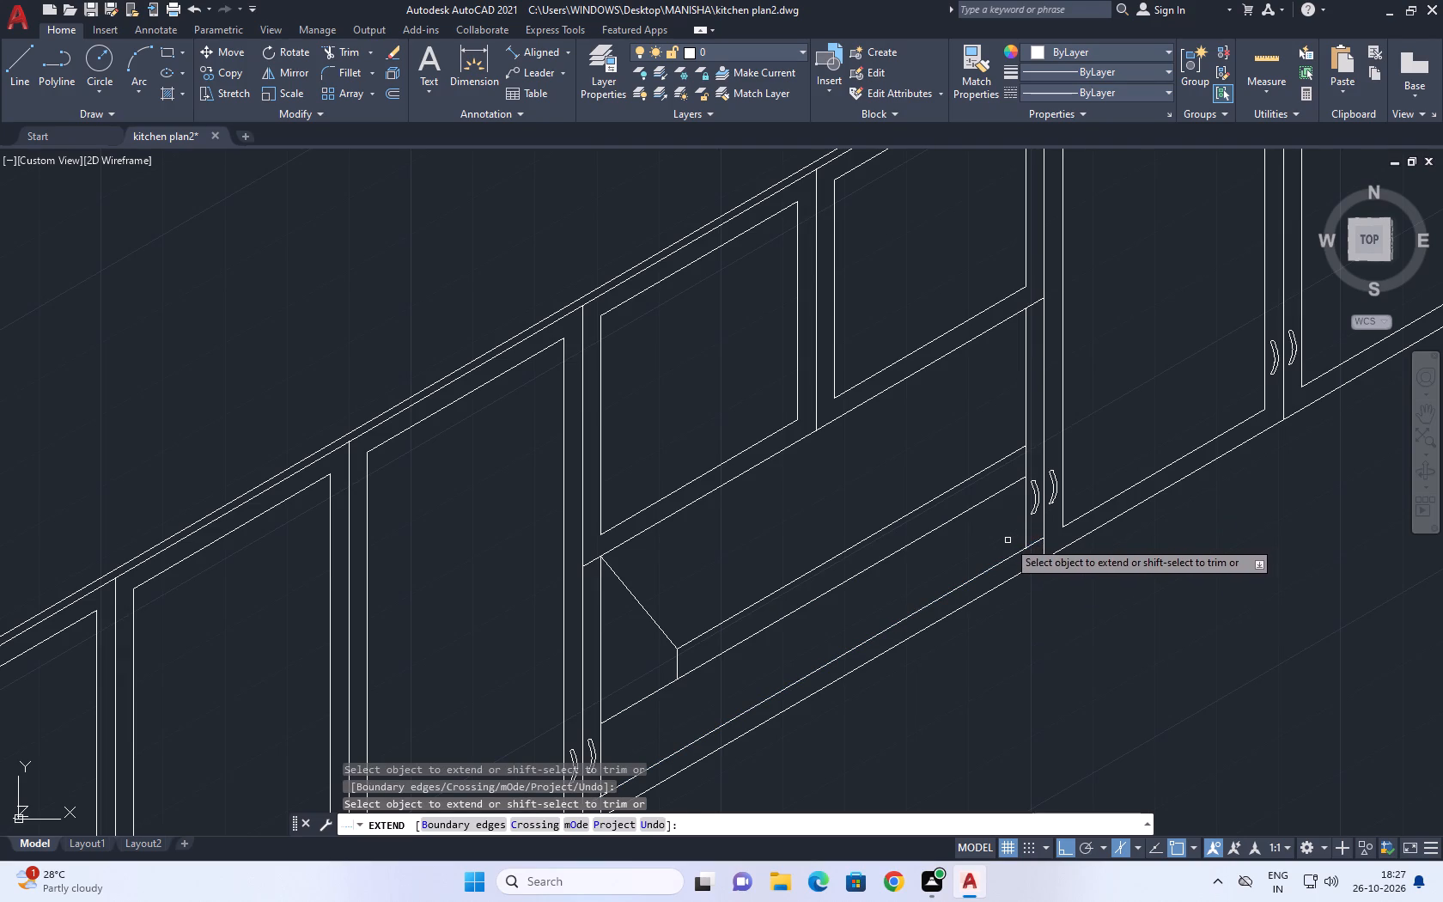
left_click(1027, 526)
key("Escape")
middle_click(953, 605)
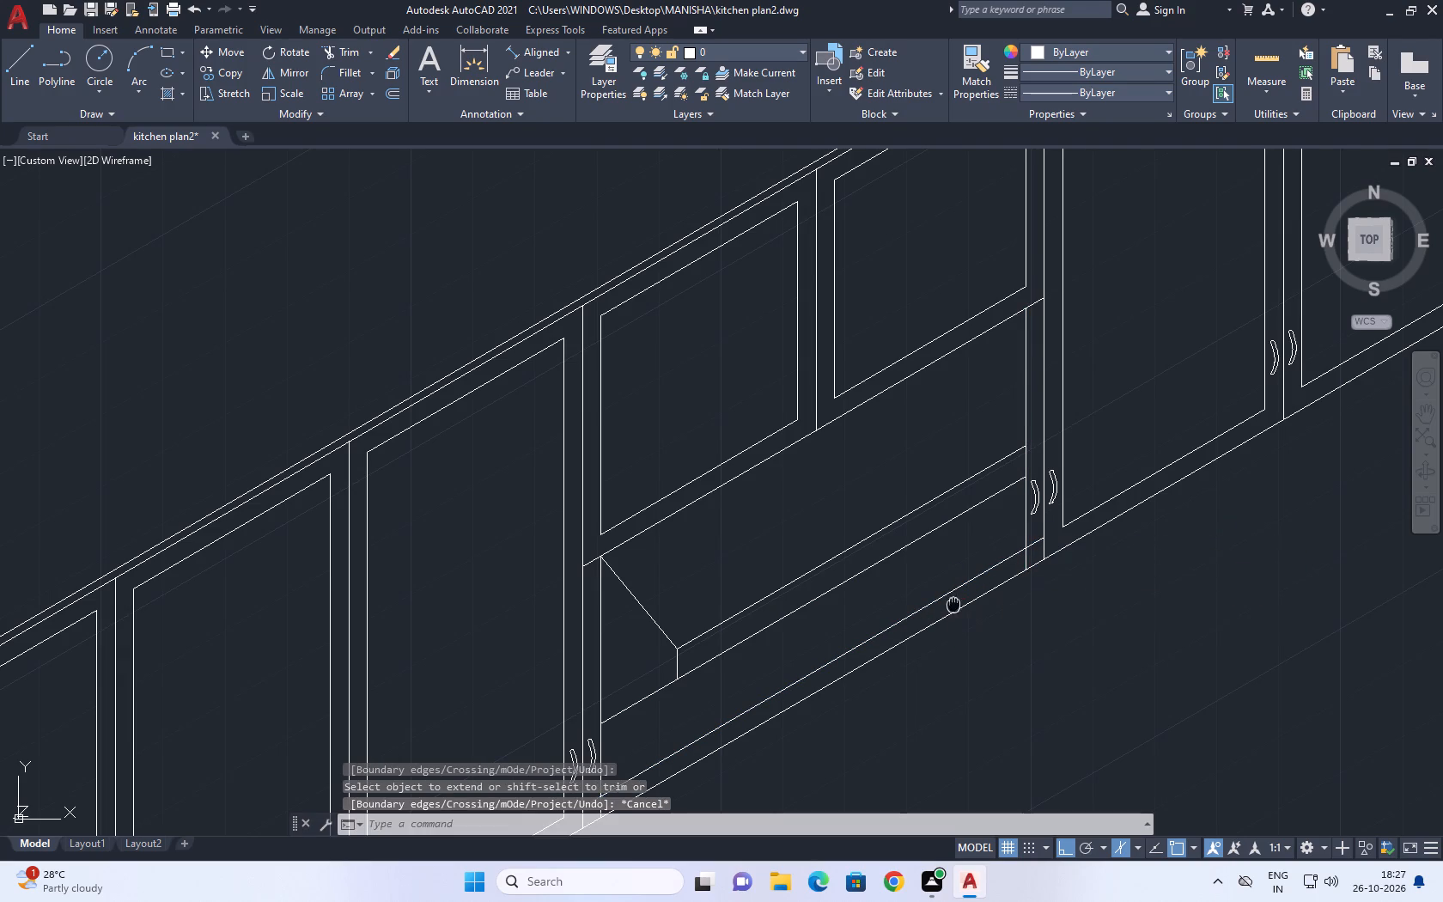
Trim both bottom rail lines between the third and fifth dividers to open the wide panel below the hood.
key("t")
key("r")
key("space")
left_click(899, 575)
left_click(910, 669)
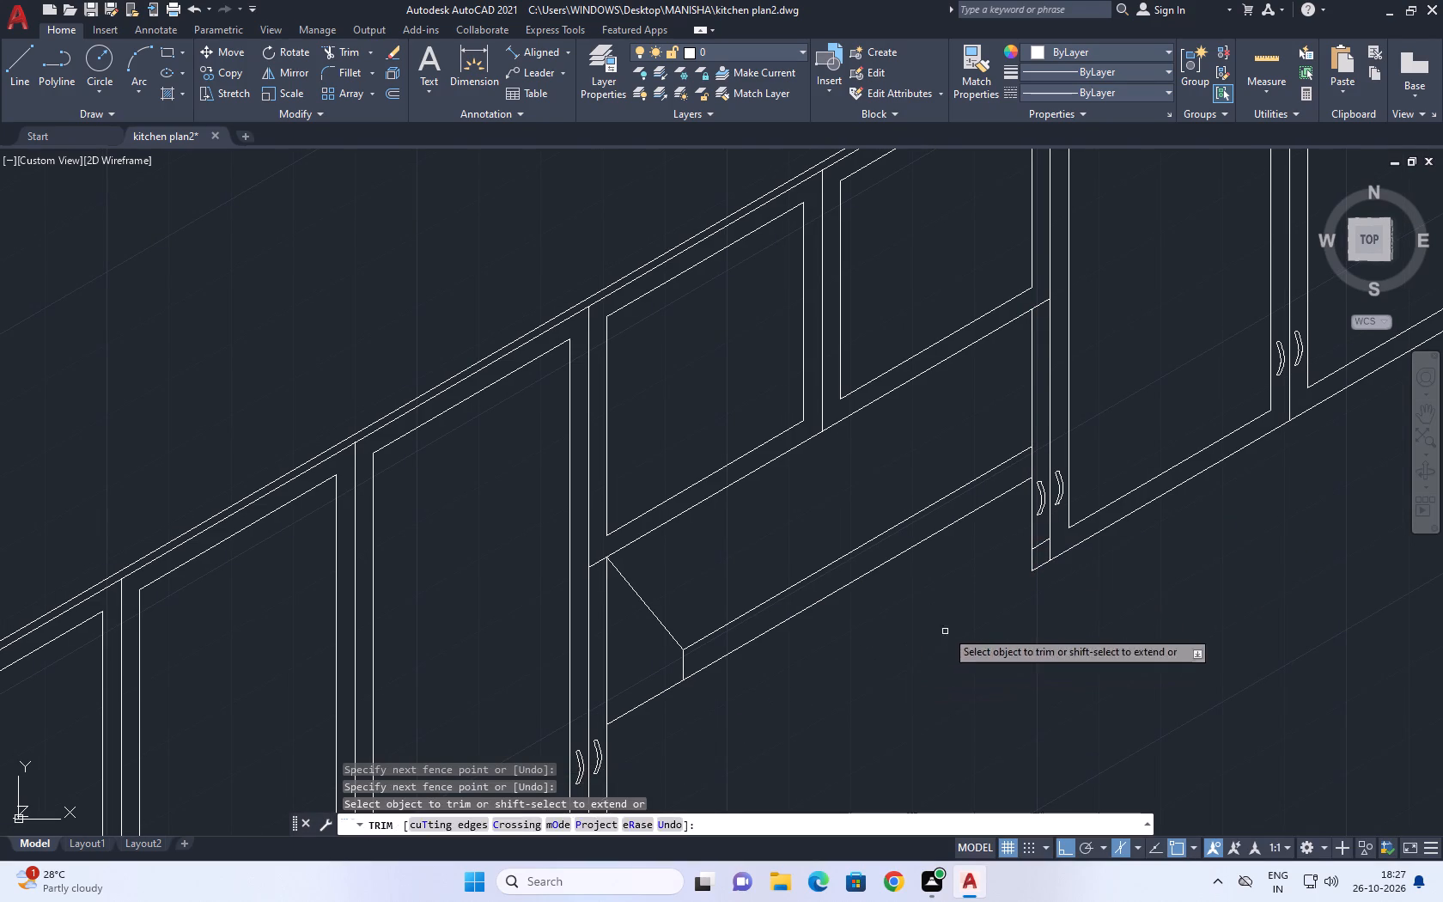
key("Escape")
Trim the short leftover inner bottom line pieces inside the fifth and third dividers.
middle_click_drag(1026, 570, 969, 539)
right_click(905, 544)
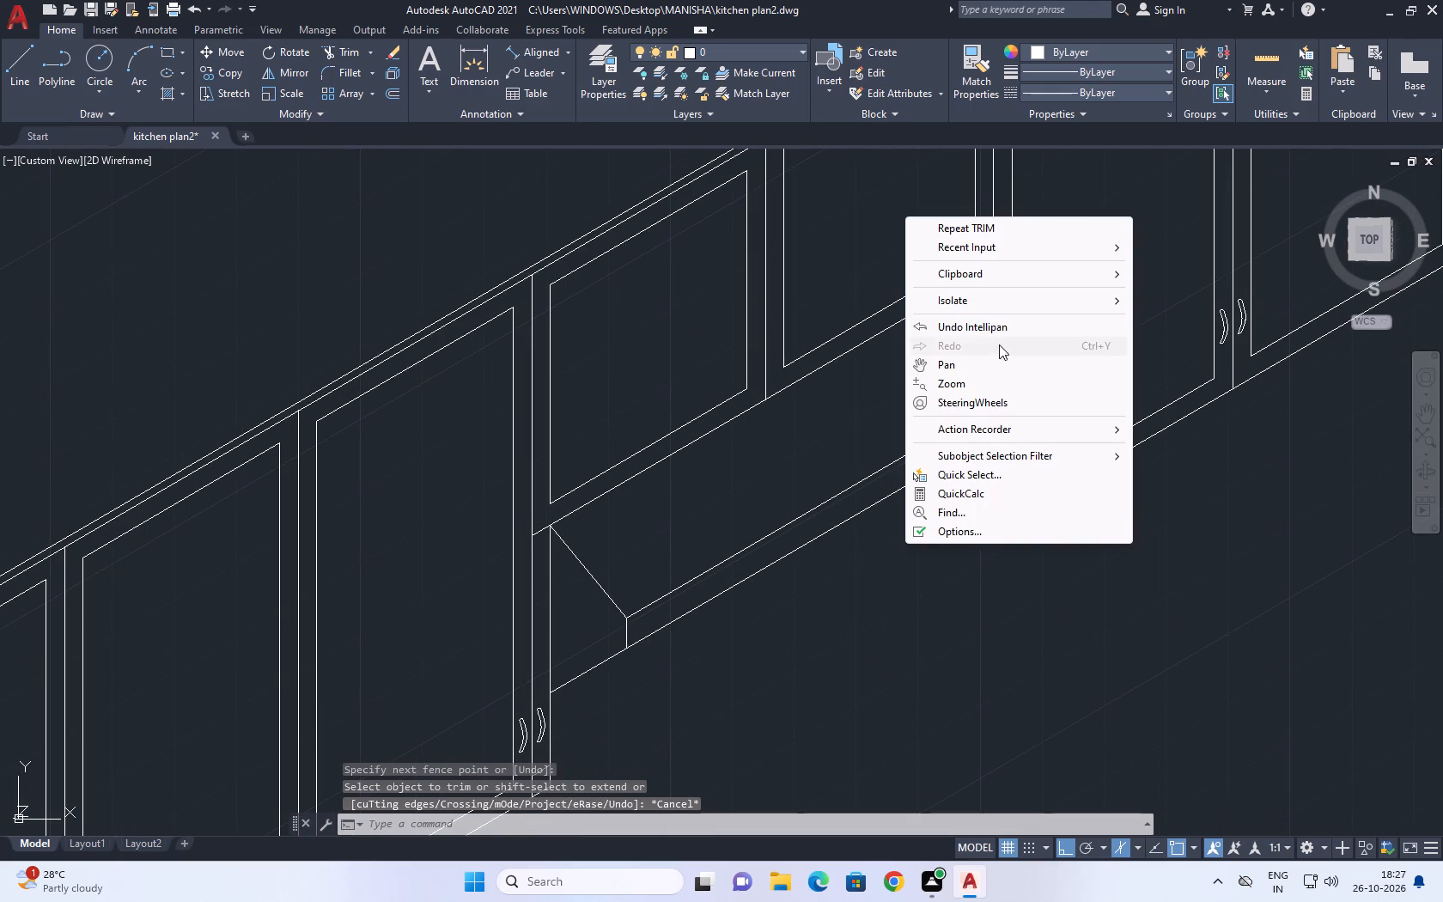
left_click(1004, 230)
middle_click_drag(801, 448, 764, 462)
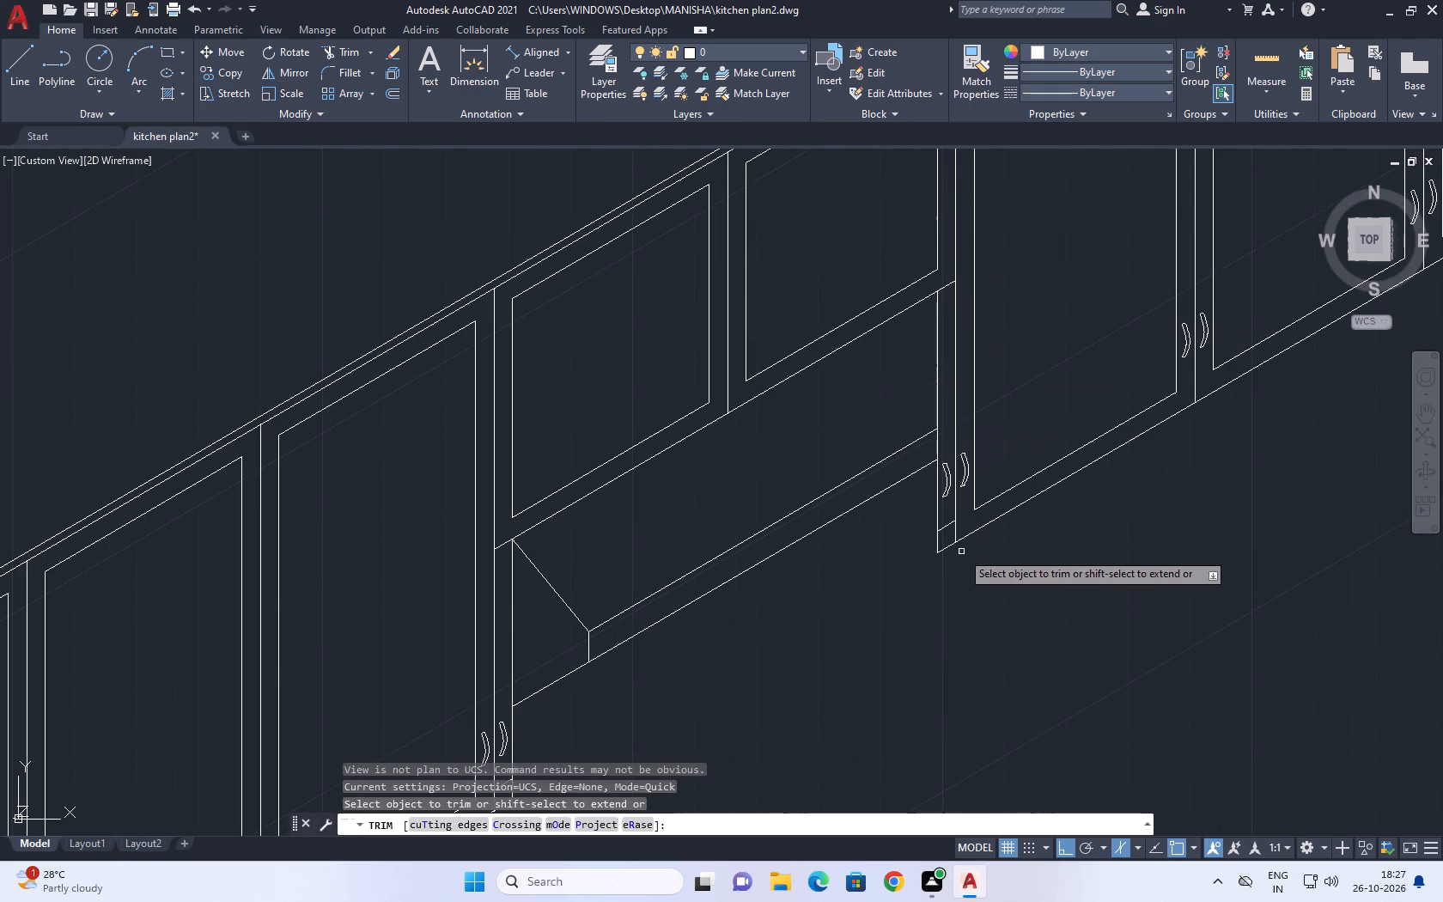
scroll(959, 542, "up", 2)
middle_click_drag(952, 501, 892, 619)
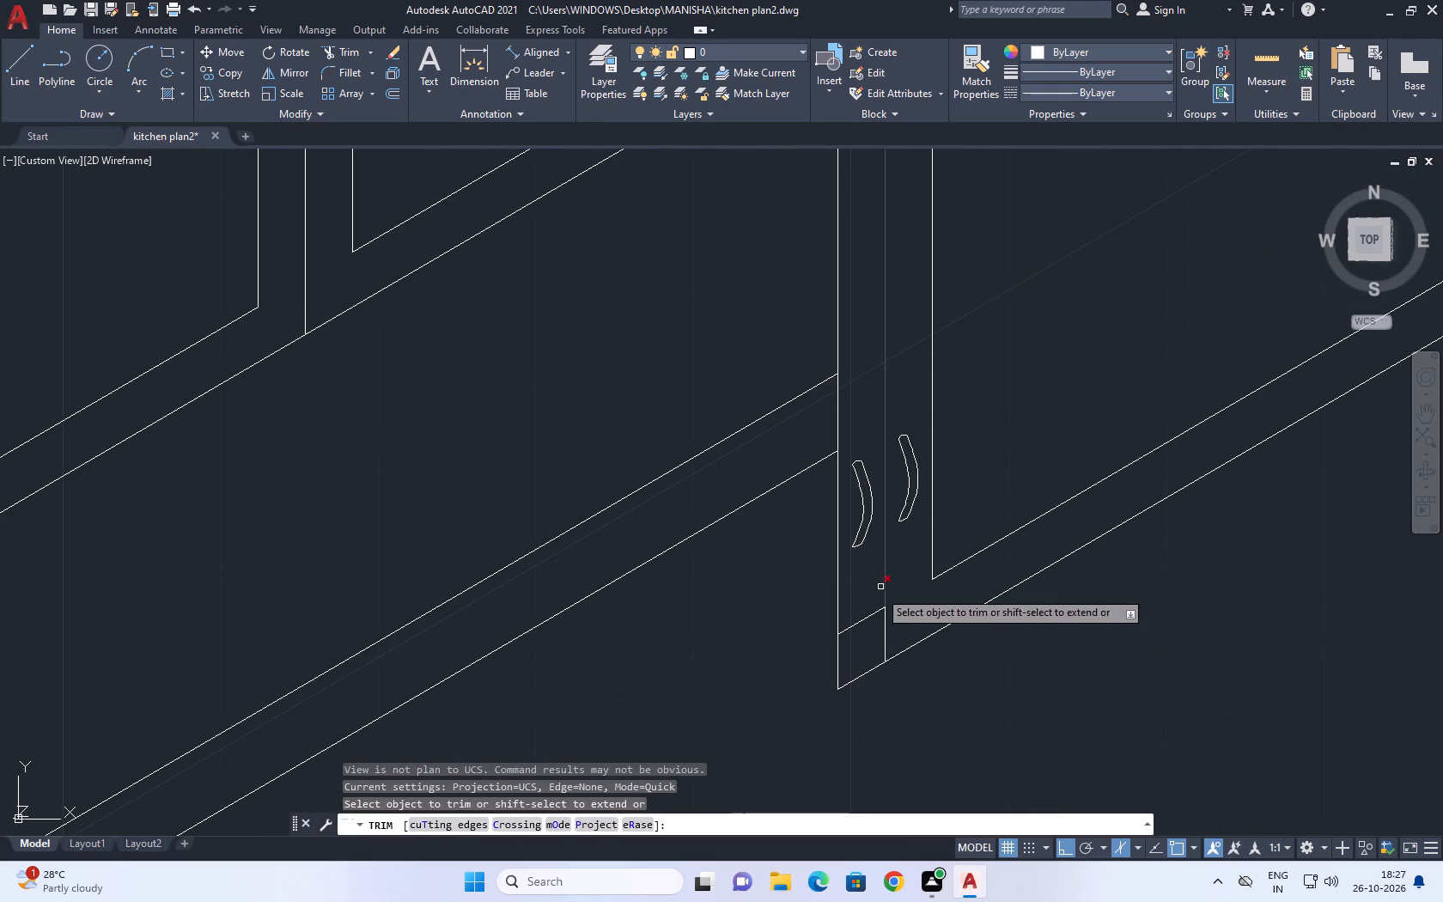
left_click(864, 618)
scroll(979, 549, "down", 4)
scroll(785, 664, "up", 4)
left_click(792, 643)
left_click(791, 655)
right_click_drag(968, 547, 962, 538)
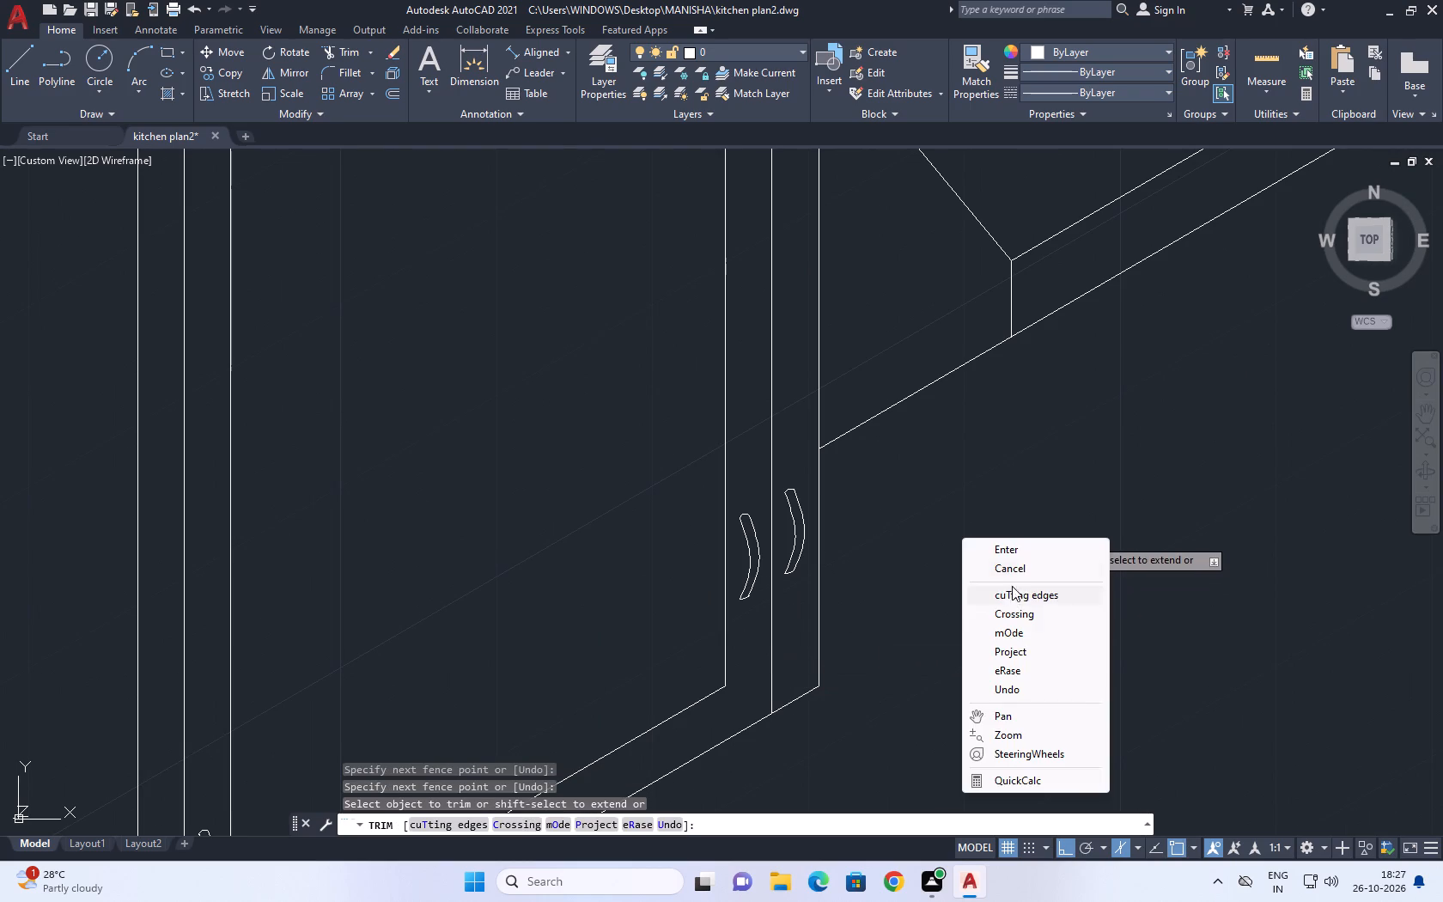
left_click(1022, 568)
Copy the hood's diagonal from the third divider's corner to the matching cross-rail corner at the fifth divider.
middle_click_drag(802, 559, 744, 598)
scroll(748, 593, "down", 1)
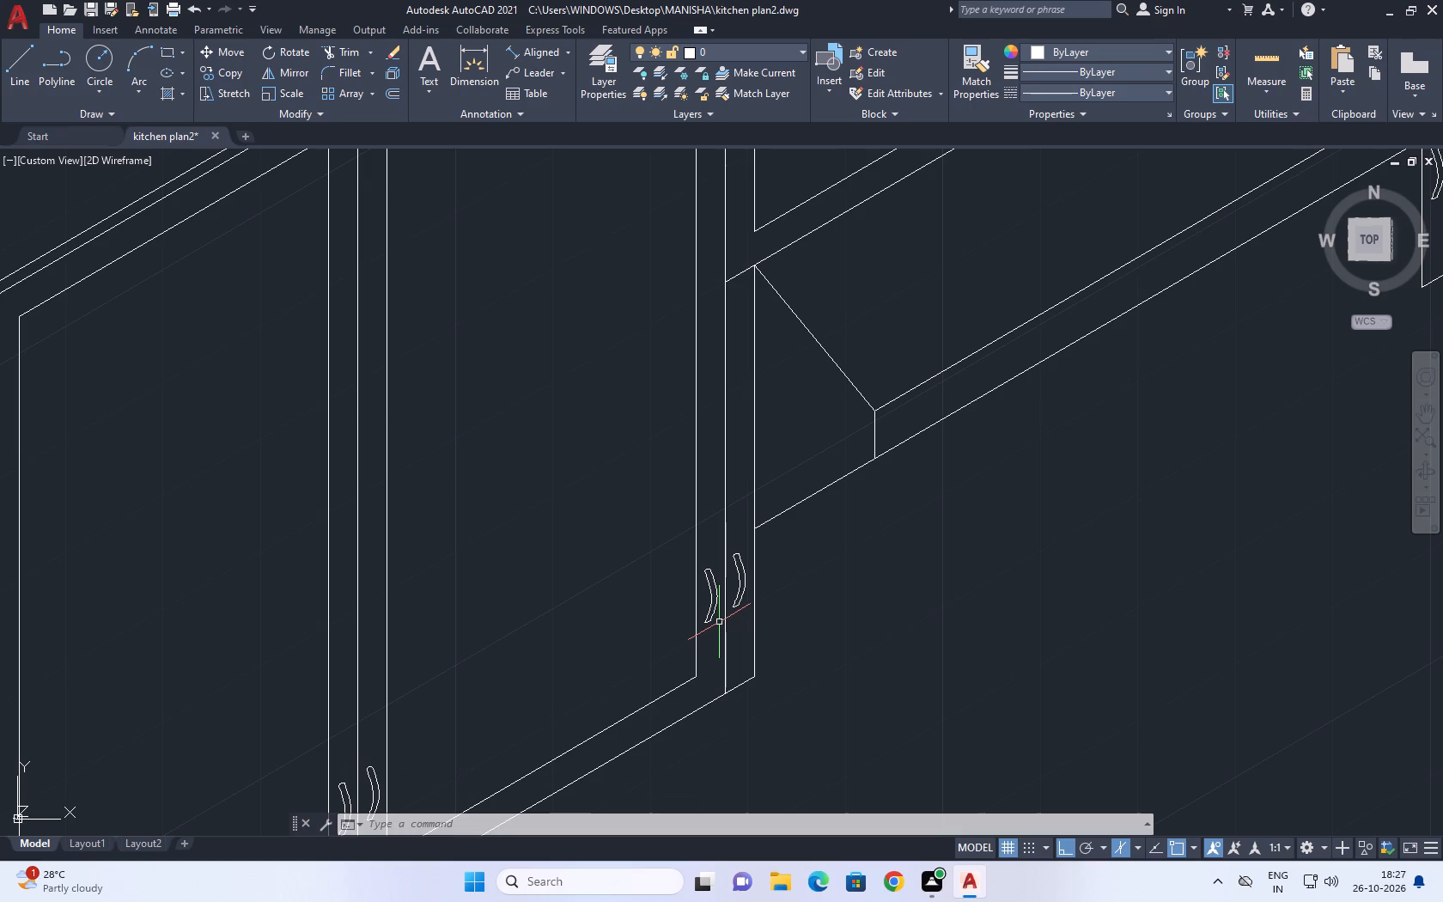
scroll(783, 566, "down", 2)
middle_click_drag(880, 516, 750, 686)
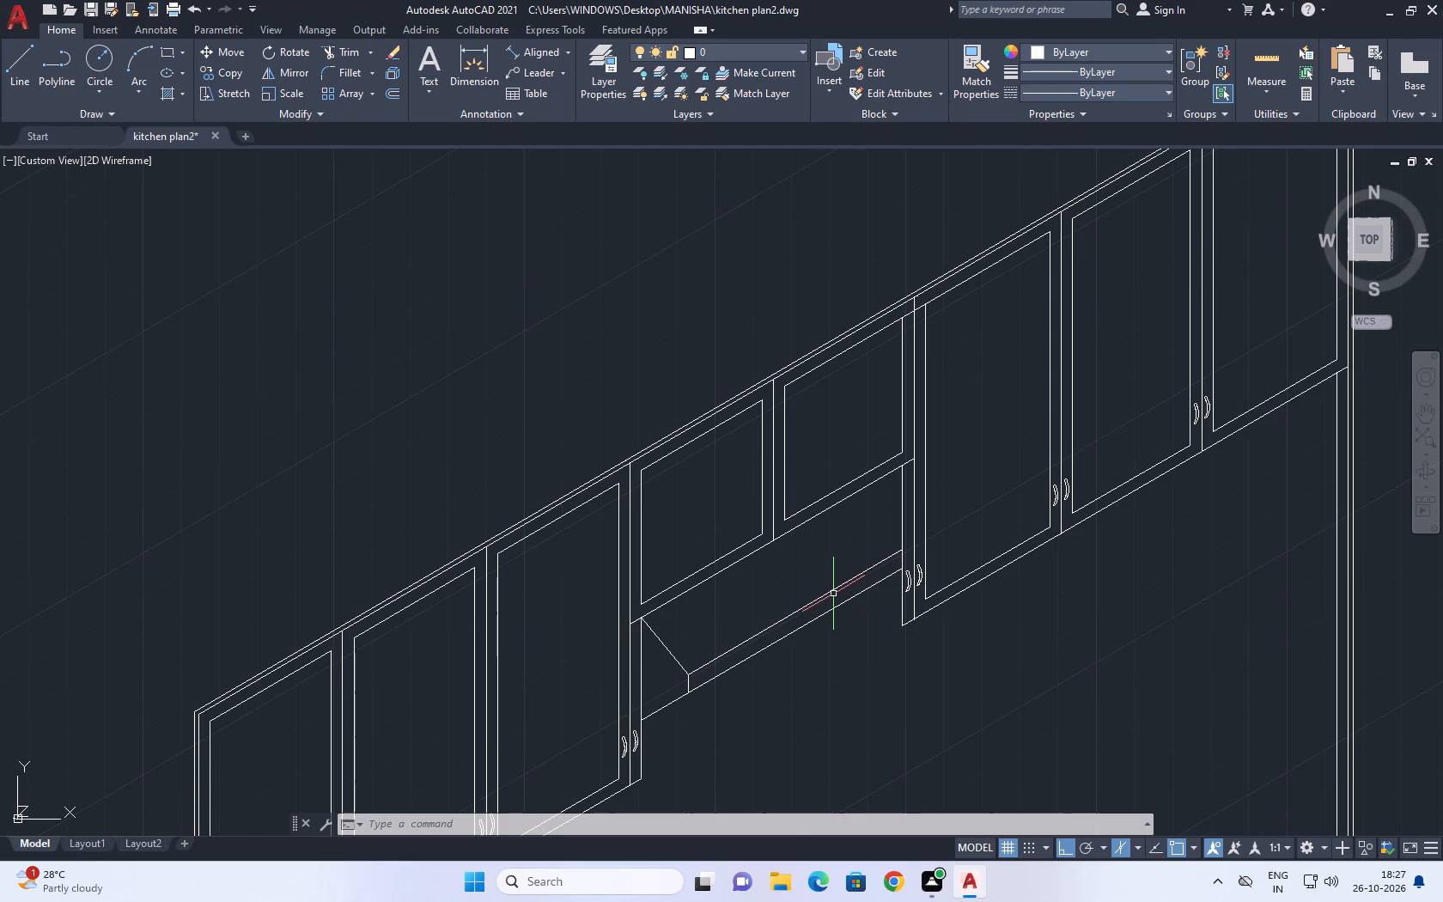
left_click(658, 642)
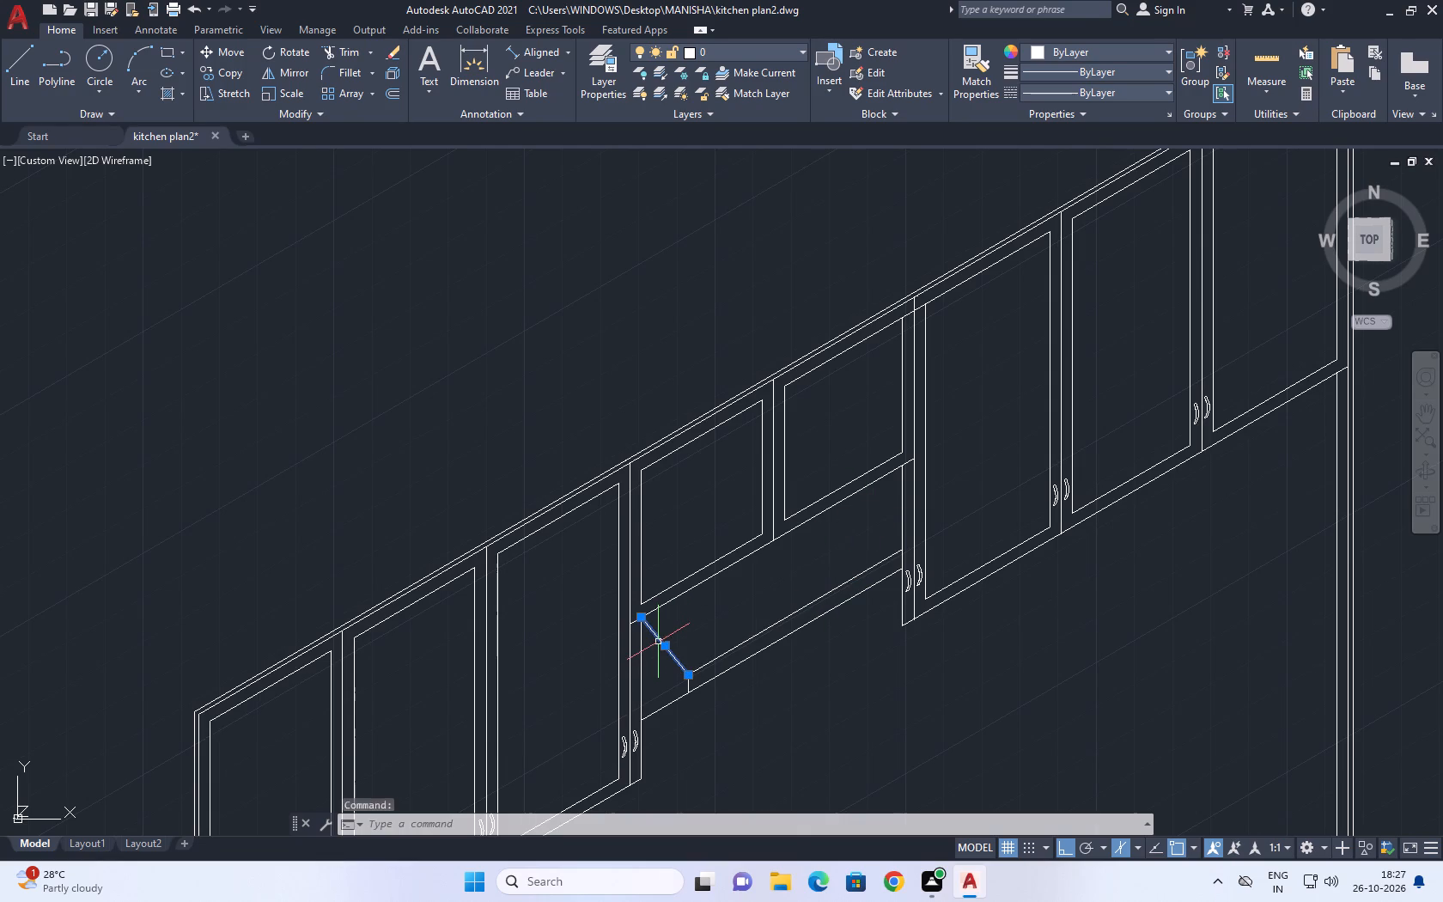
type("co")
key("space")
left_click(637, 617)
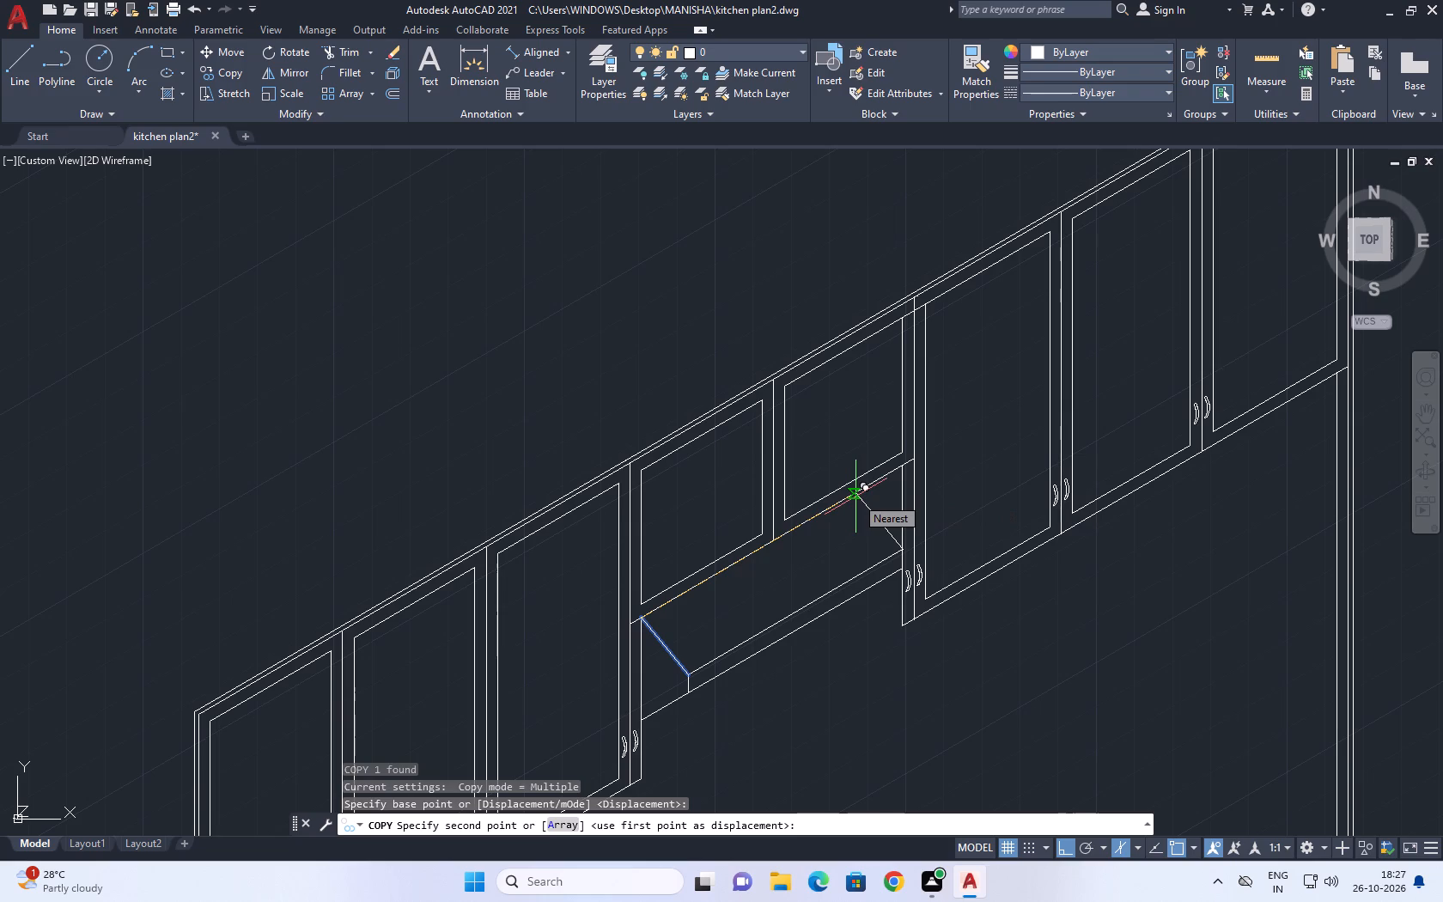
left_click(895, 470)
key("Escape")
Draw two lines continuing the hood's lower and upper cross lines past the fifth divider, slightly beyond the copied diagonal.
scroll(912, 466, "up", 2)
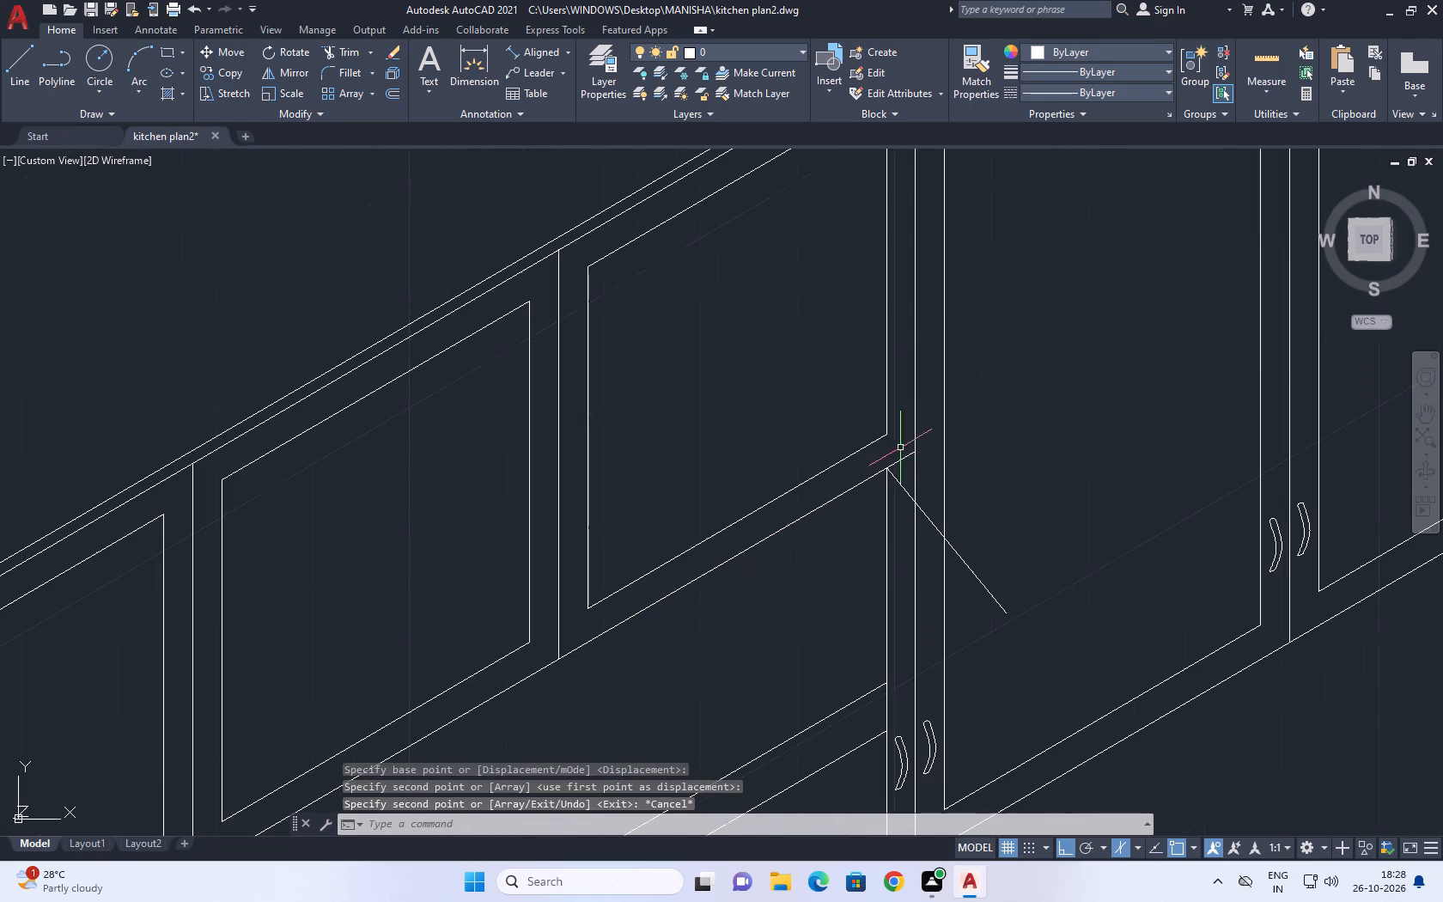
middle_click_drag(883, 561, 871, 477)
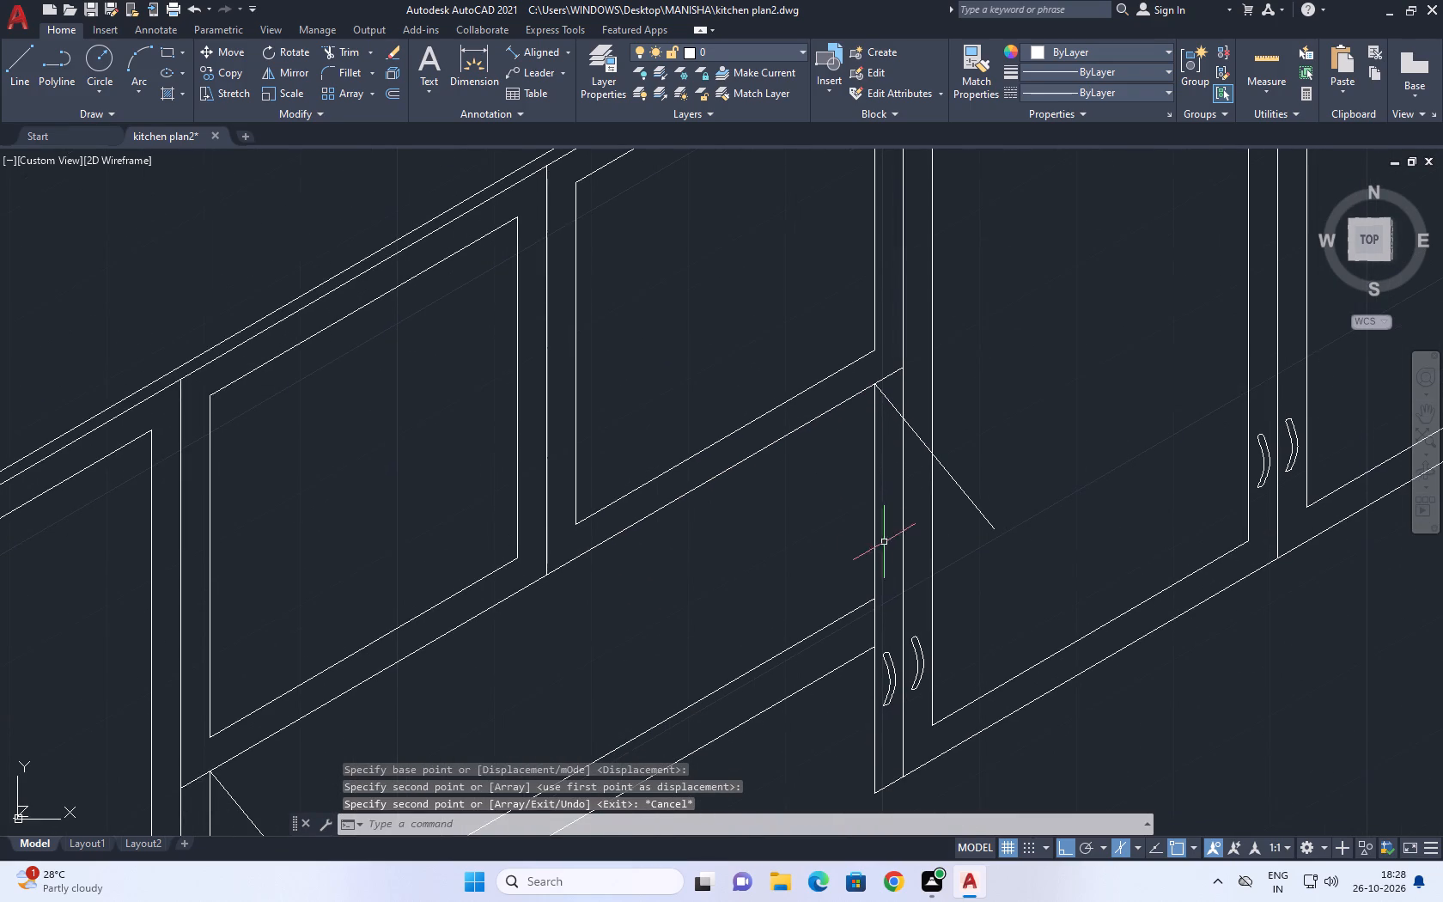
middle_click_drag(914, 641, 906, 660)
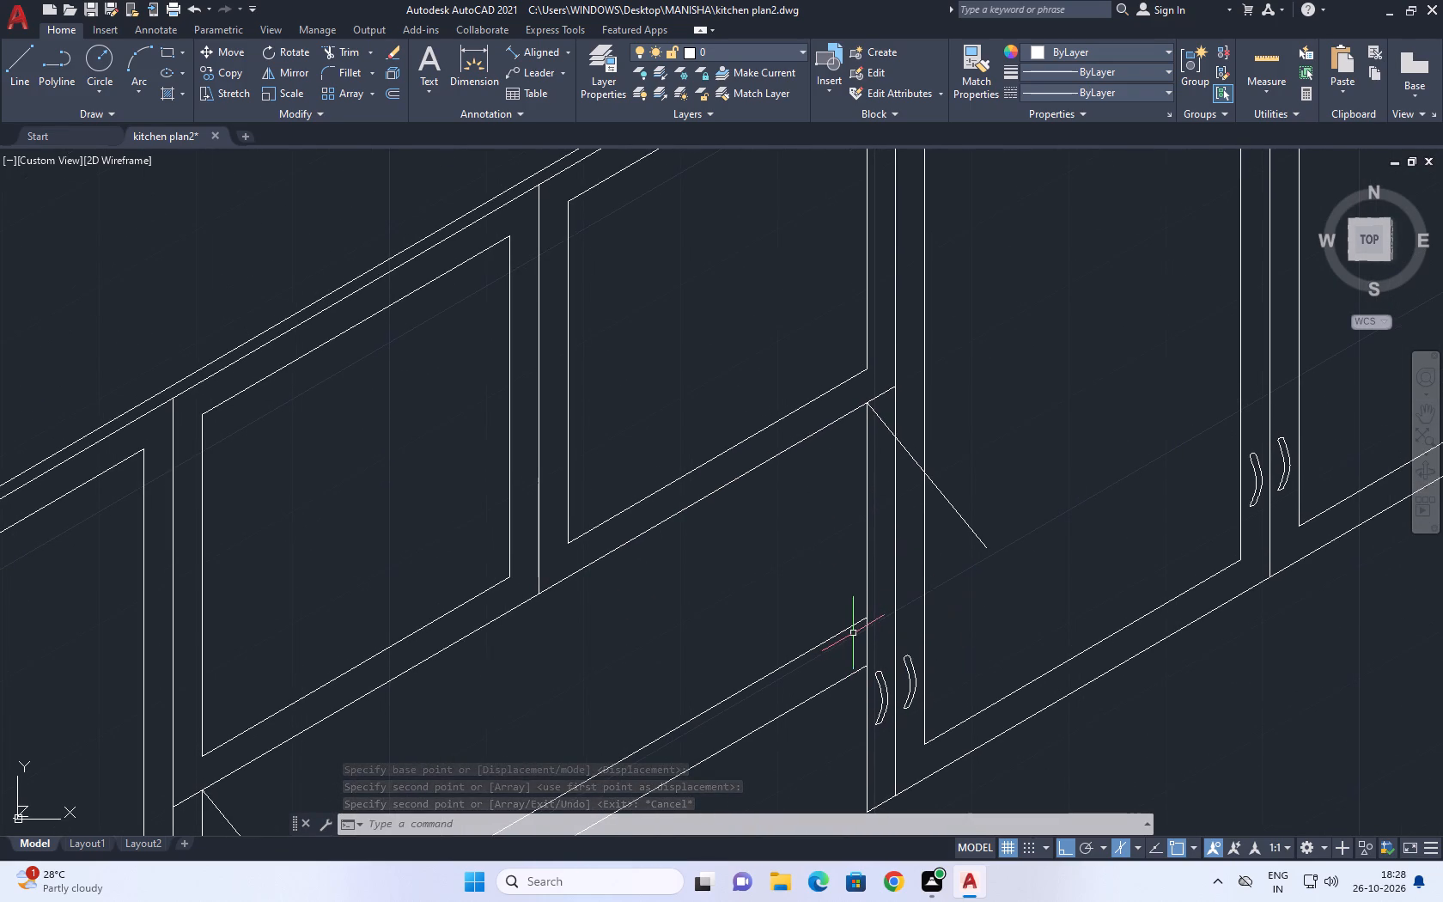
key("l")
key("space")
middle_click_drag(868, 656, 822, 661)
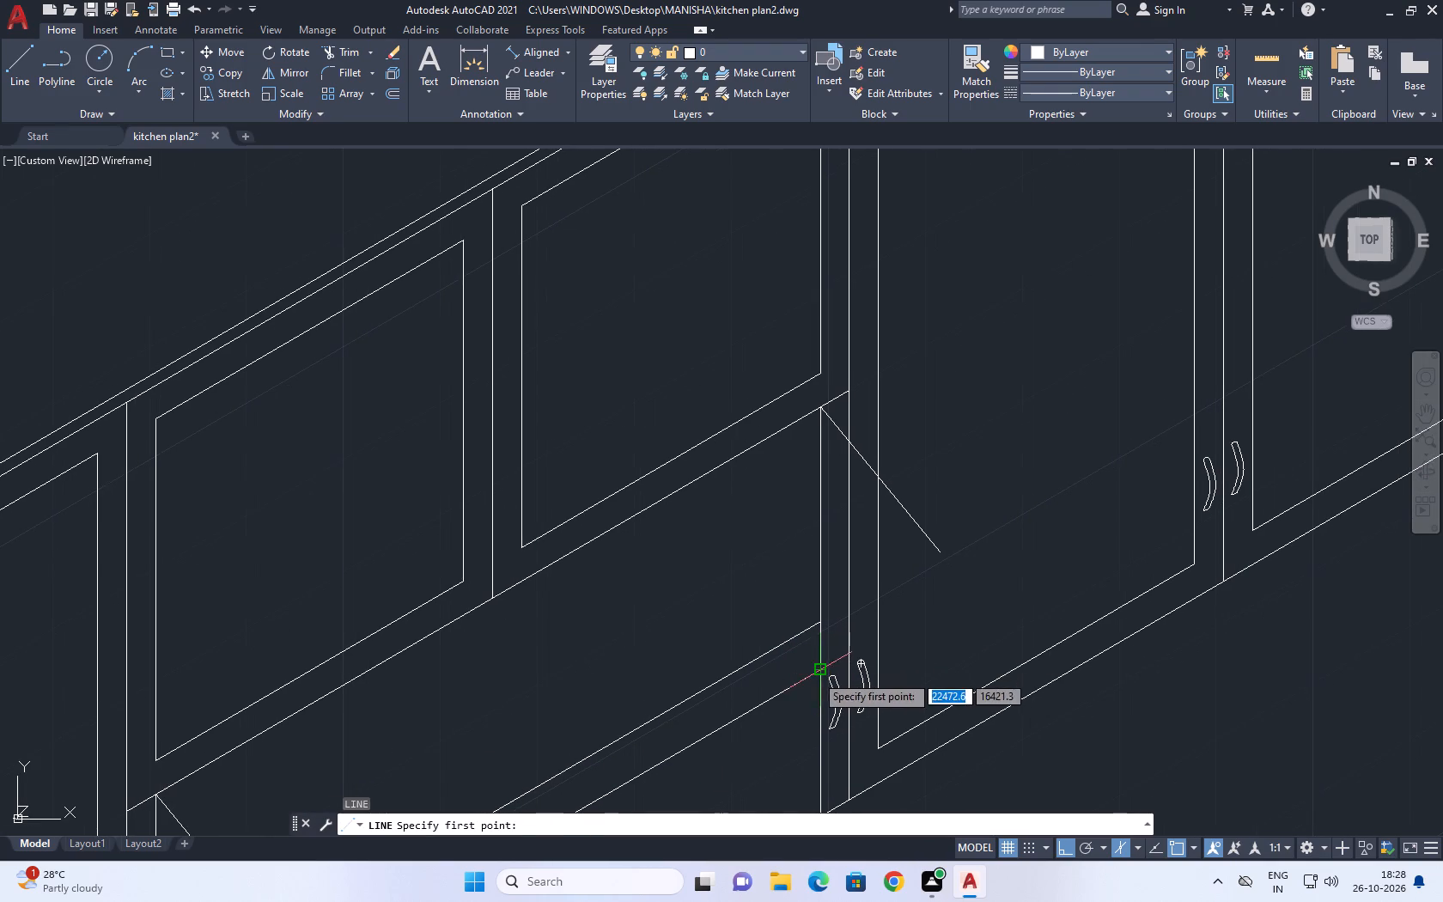
left_click_drag(815, 674, 815, 665)
left_click(977, 568)
key("Escape")
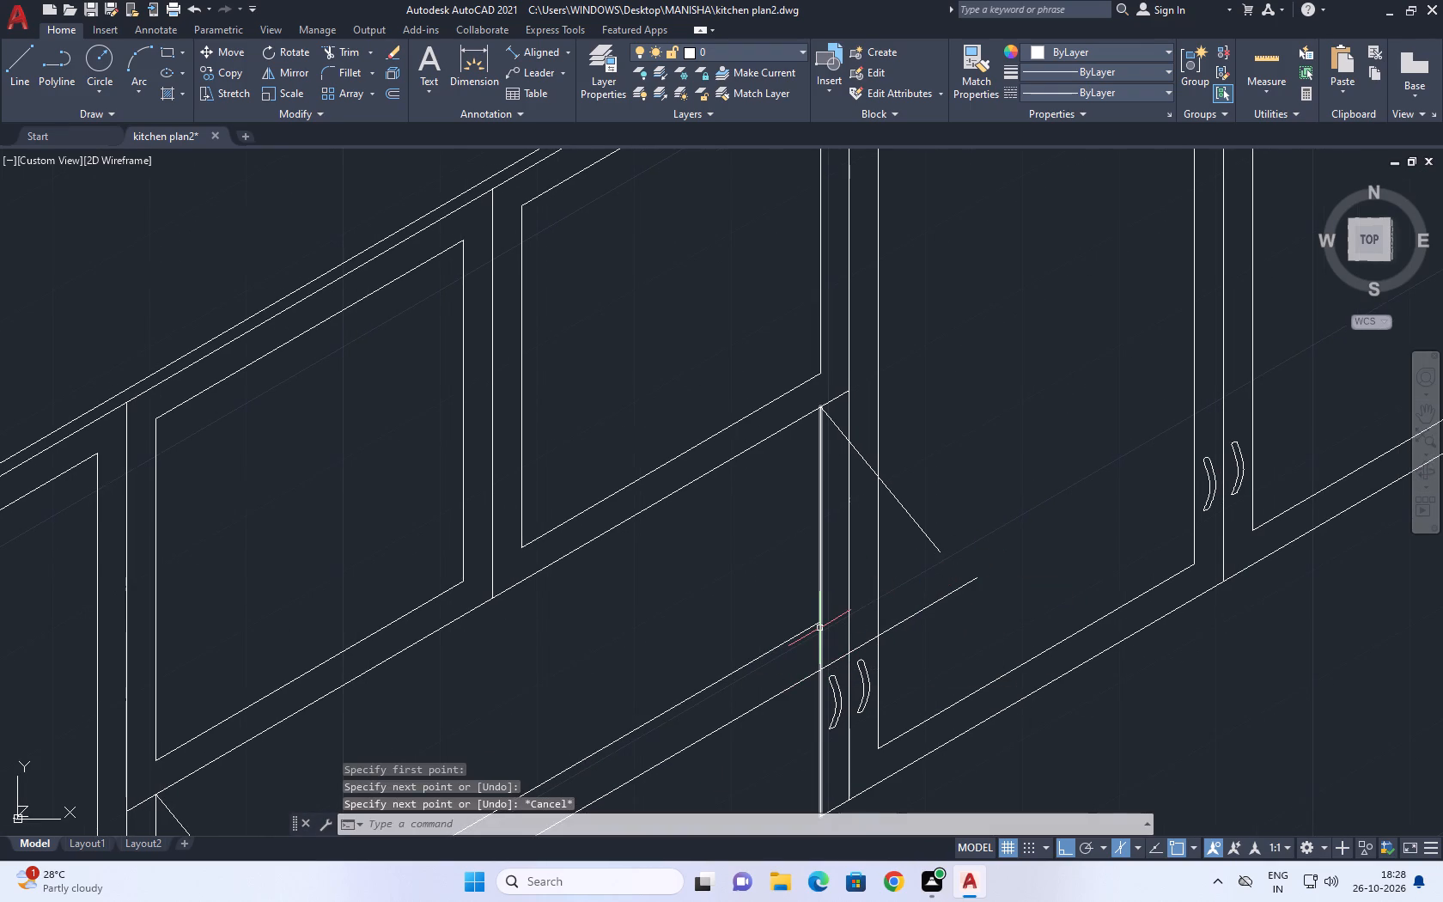
type("l")
key("space")
left_click_drag(819, 626, 819, 619)
left_click(969, 537)
key("Escape")
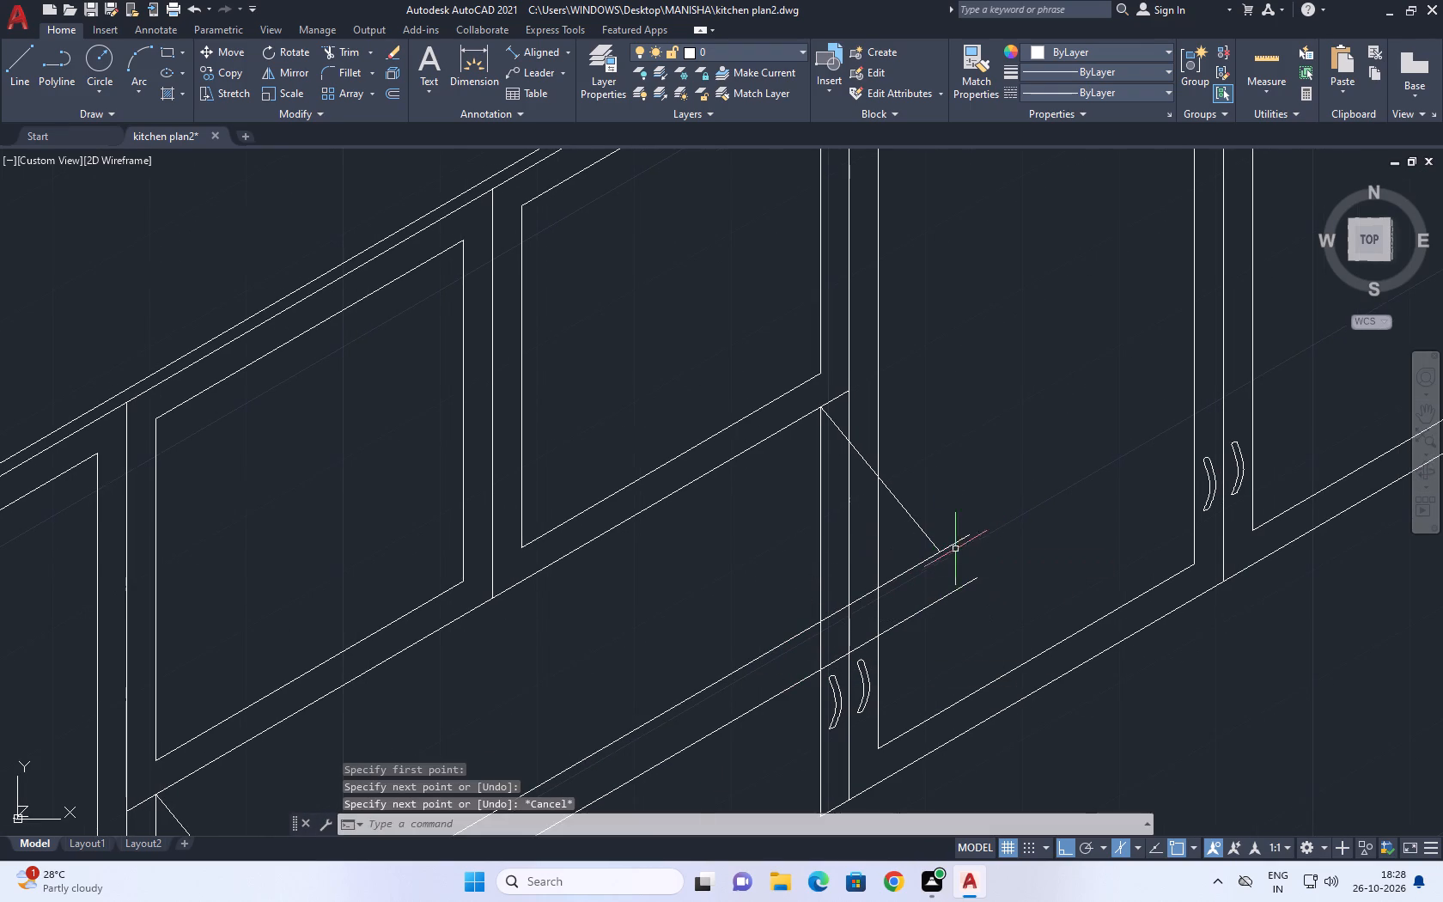
Extend the copied diagonal down to the hood's lower line.
key("e")
key("x")
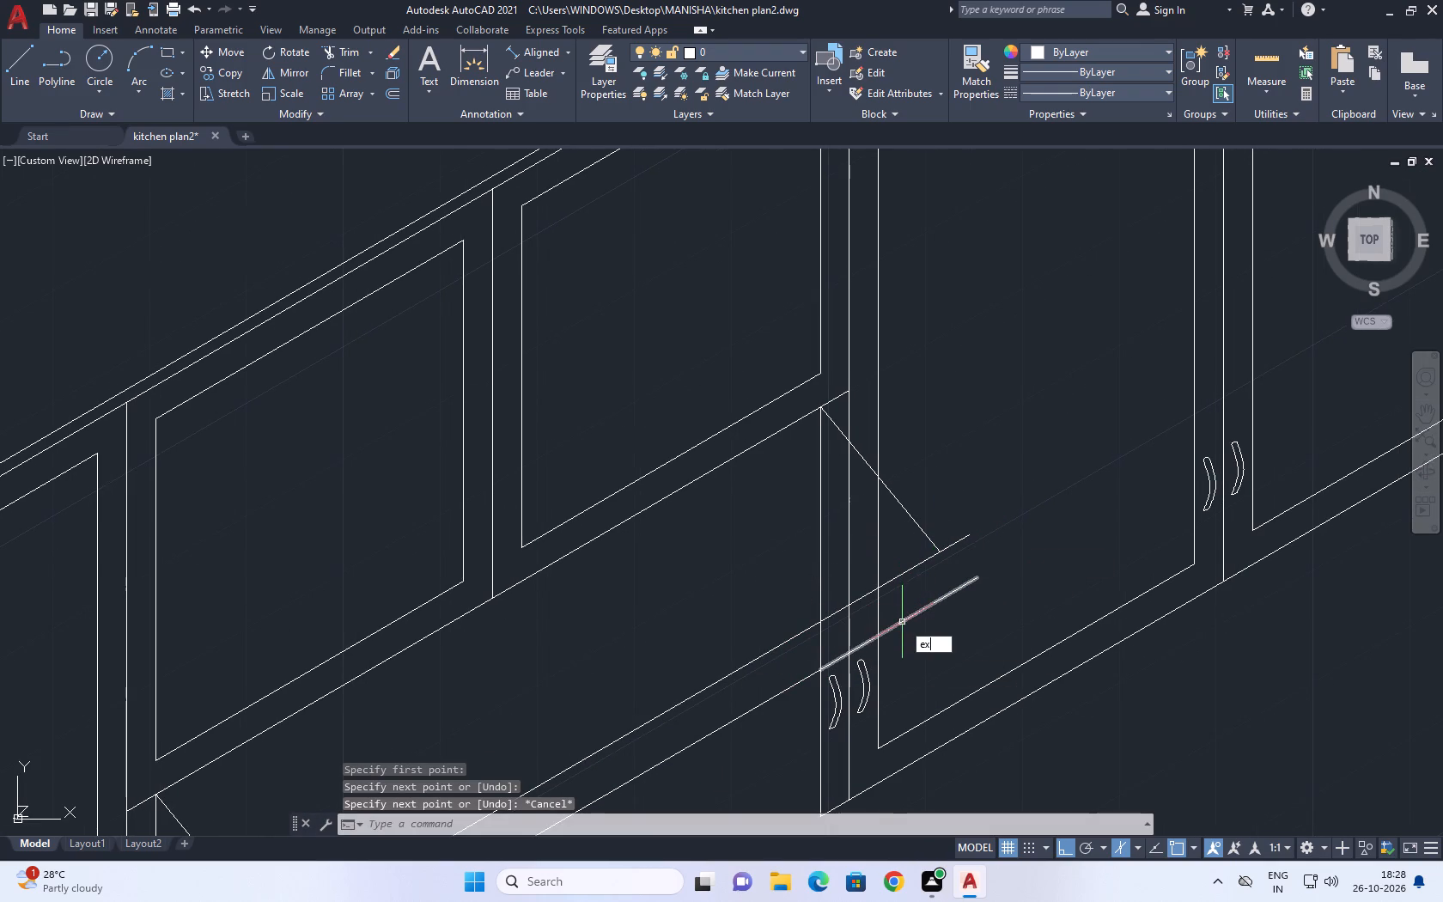
key("space")
left_click(931, 539)
key("Escape")
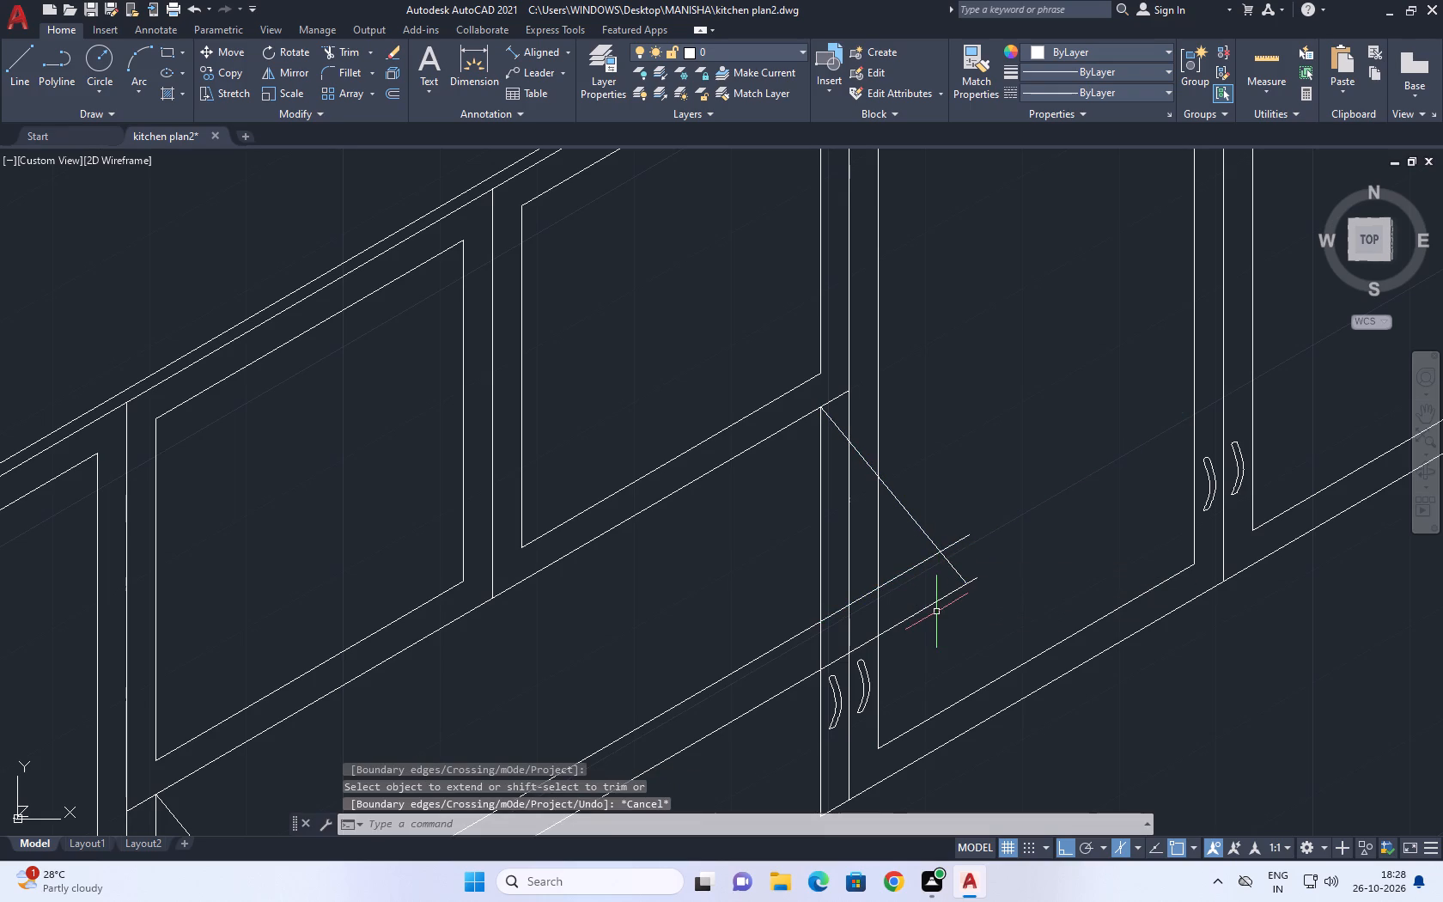
Trim the overhang of the hood's upper cross line beyond the copied diagonal.
key("t")
key("r")
key("space")
left_click_drag(950, 521, 960, 525)
left_click(992, 602)
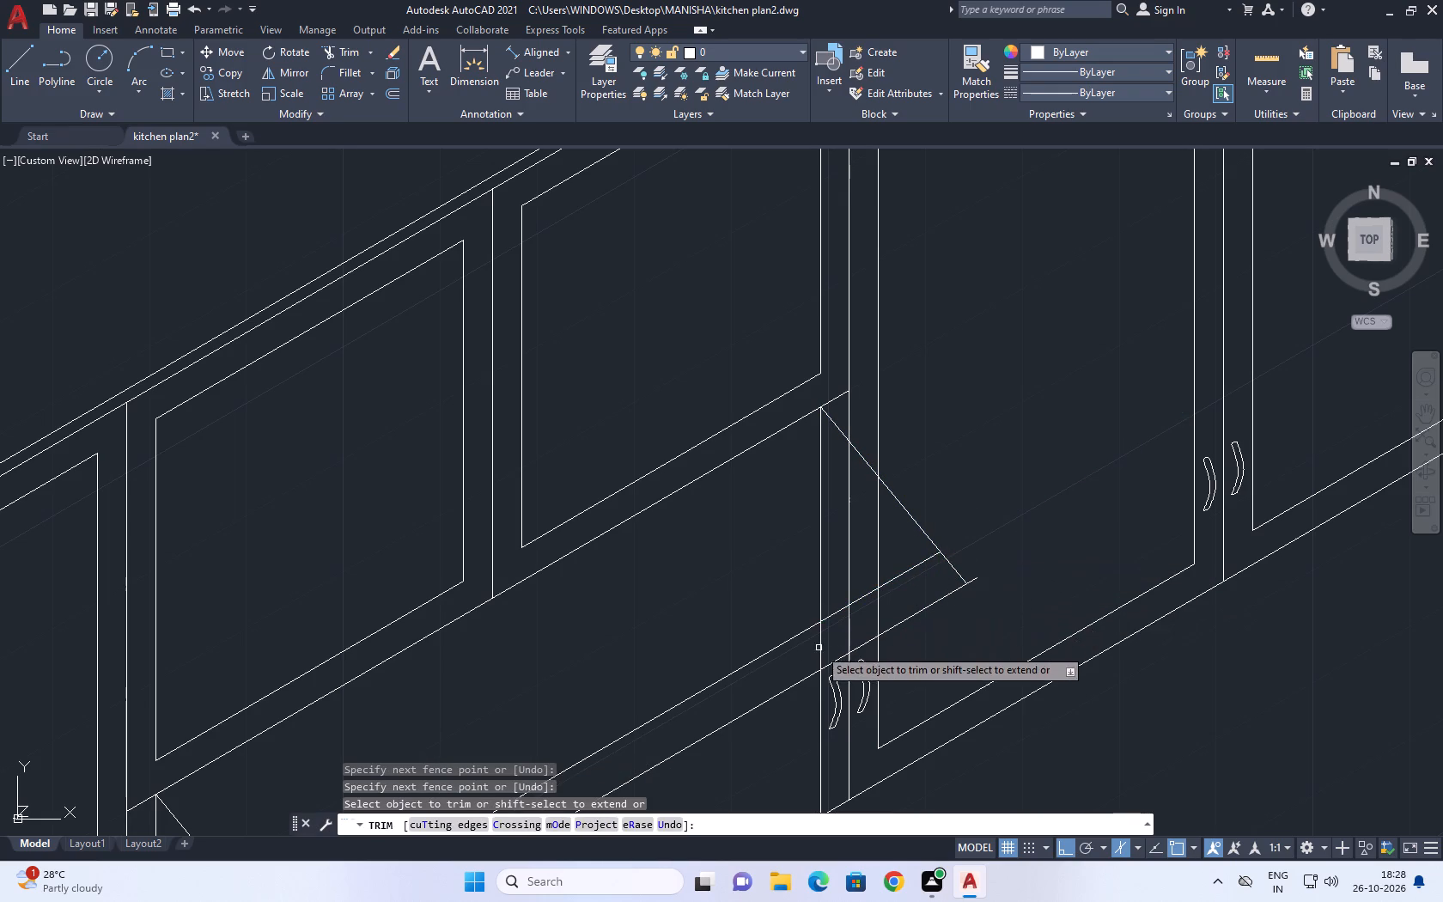
Trim the fifth divider's edges crossing the hood, and the lower line's overhang beyond the copied diagonal.
middle_click_drag(781, 660, 841, 613)
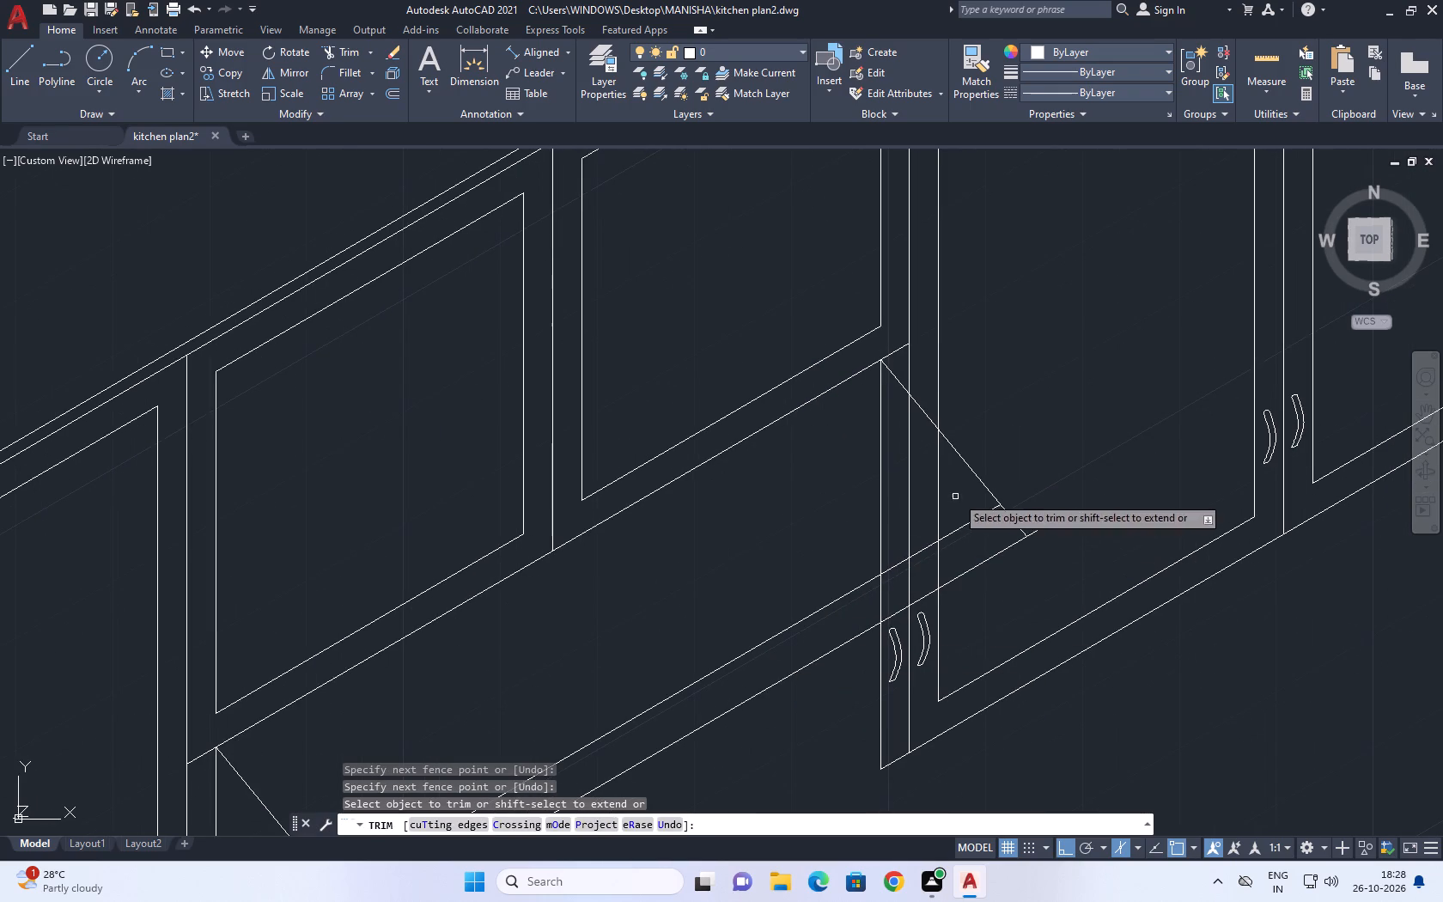
left_click(957, 493)
left_click(838, 515)
left_click(957, 555)
left_click(886, 596)
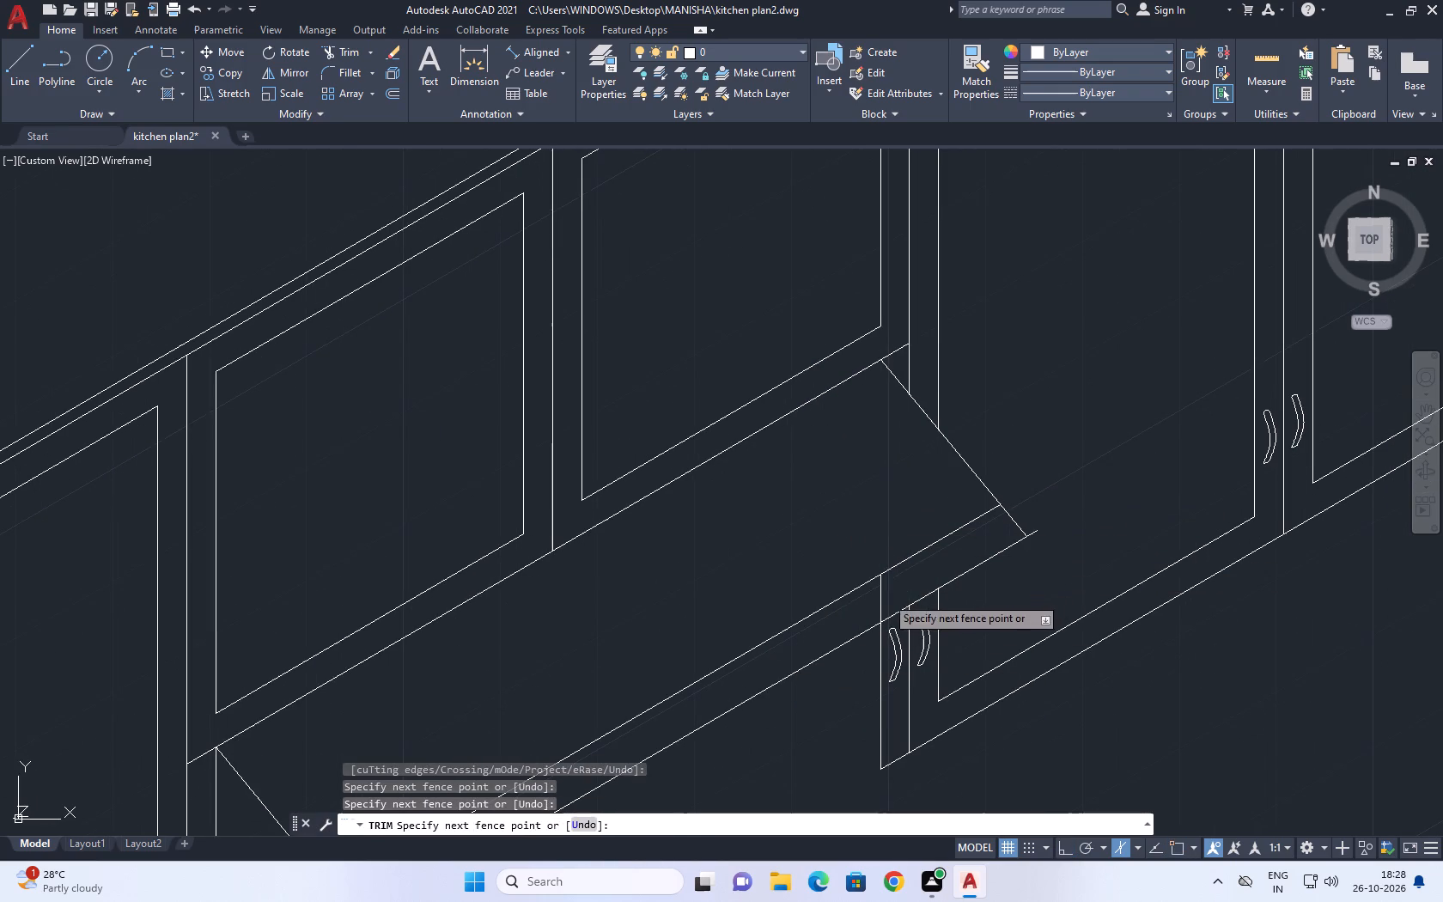
left_click(885, 588)
left_click(852, 600)
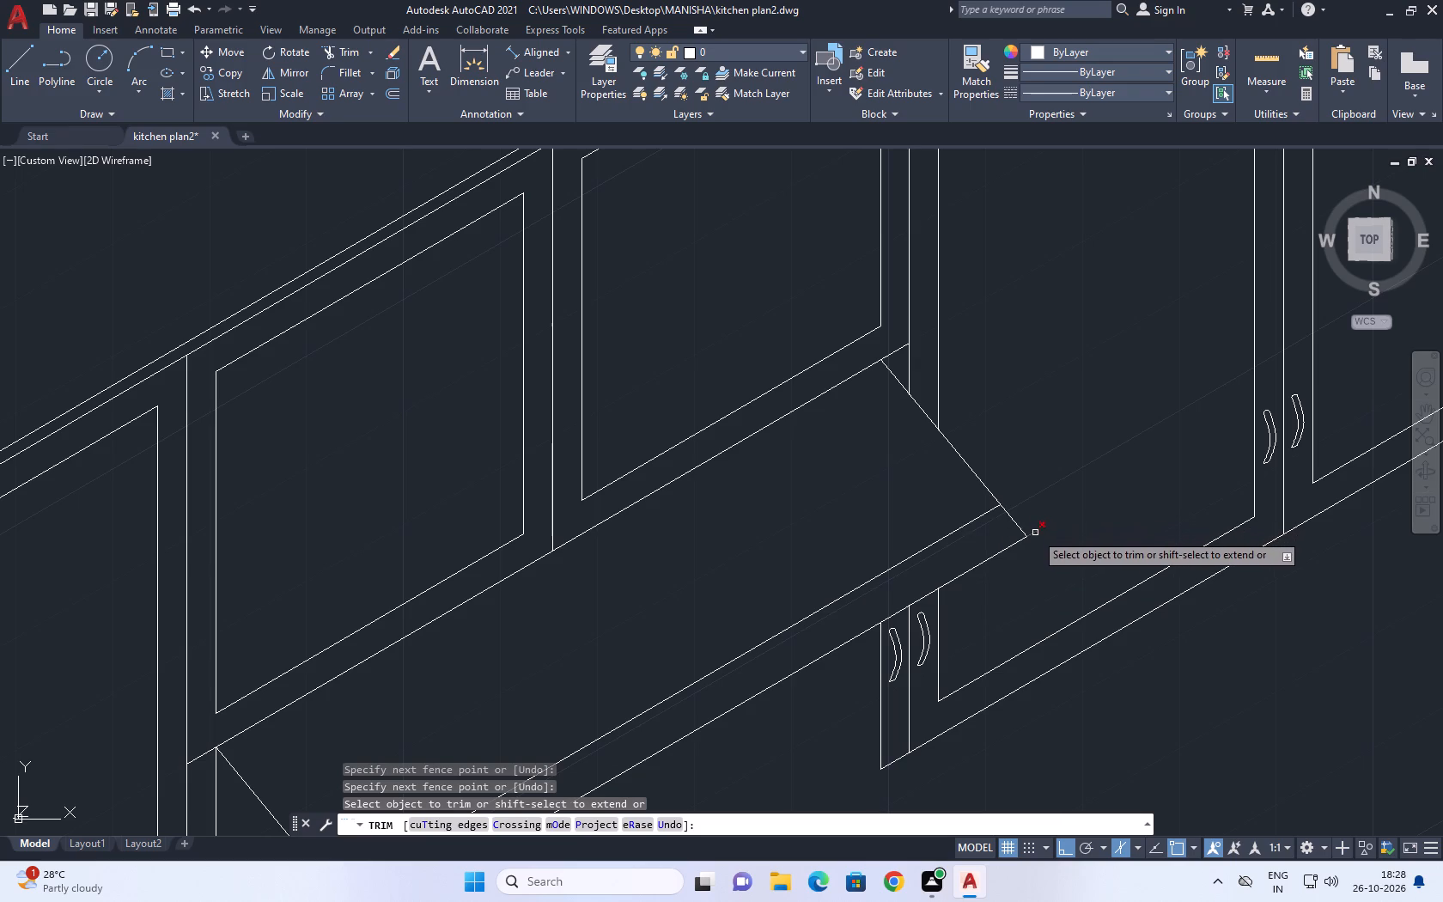
left_click(1035, 533)
right_click(1020, 427)
left_click(1060, 461)
Examine the hood shape and its junction with the fifth divider and cross rail.
scroll(988, 454, "down", 3)
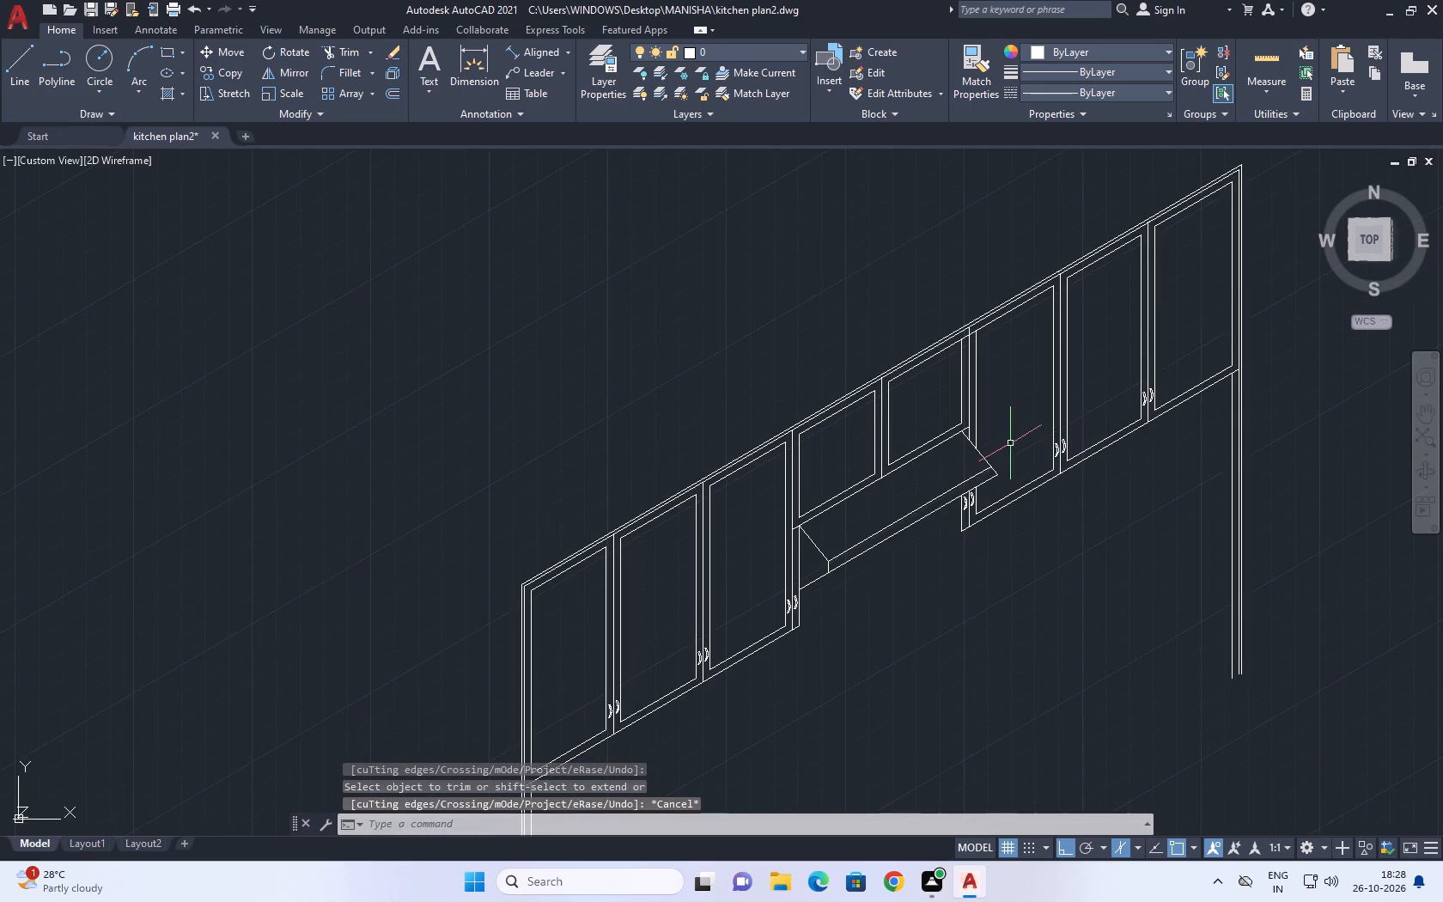
middle_click_drag(1010, 443, 961, 485)
scroll(917, 469, "up", 2)
middle_click_drag(916, 468, 900, 512)
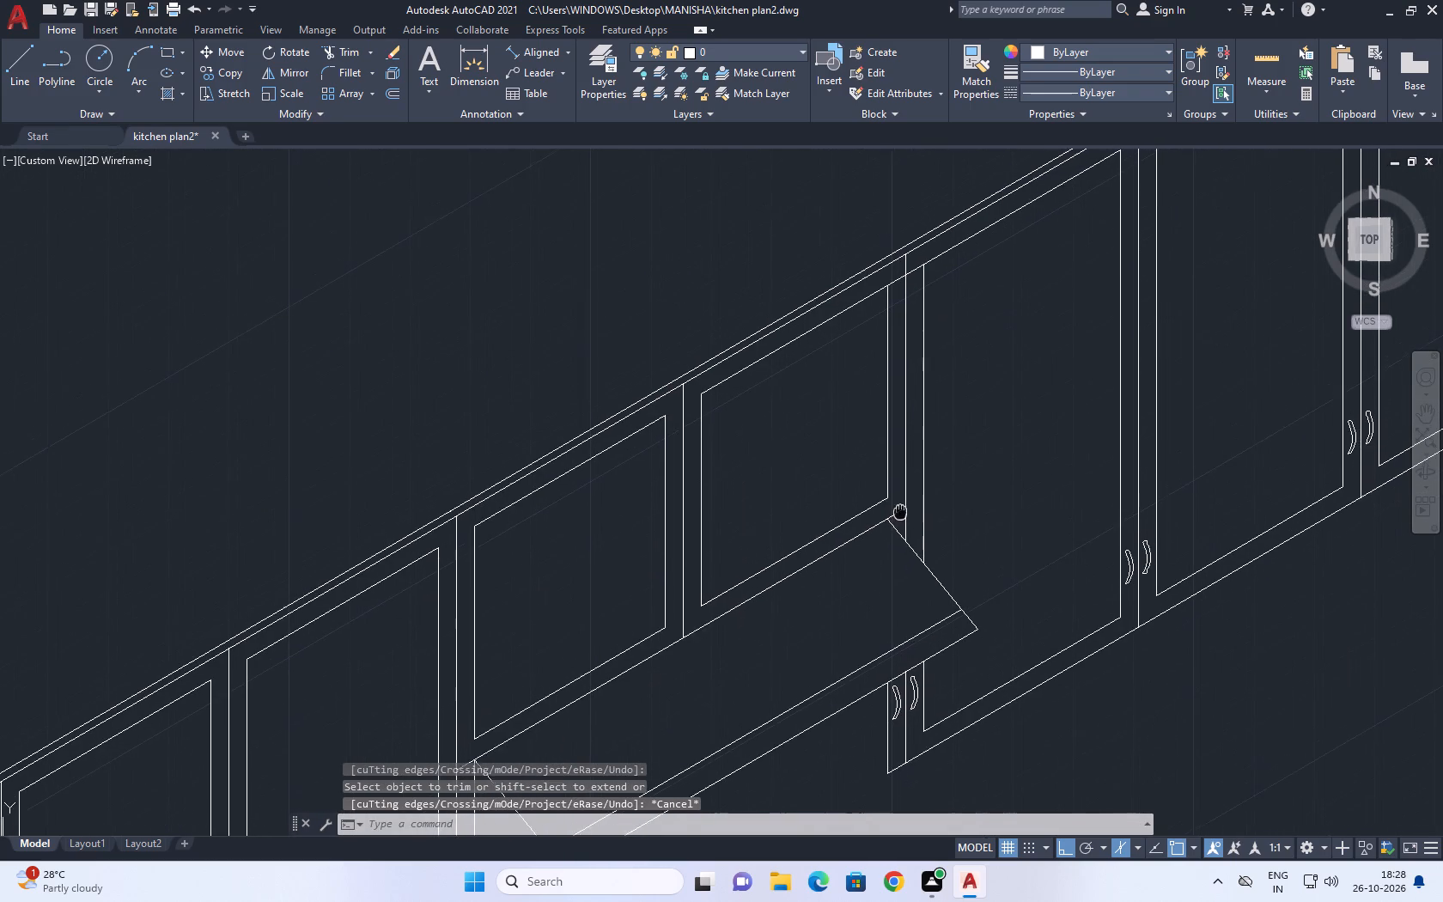
middle_click_drag(897, 516, 819, 550)
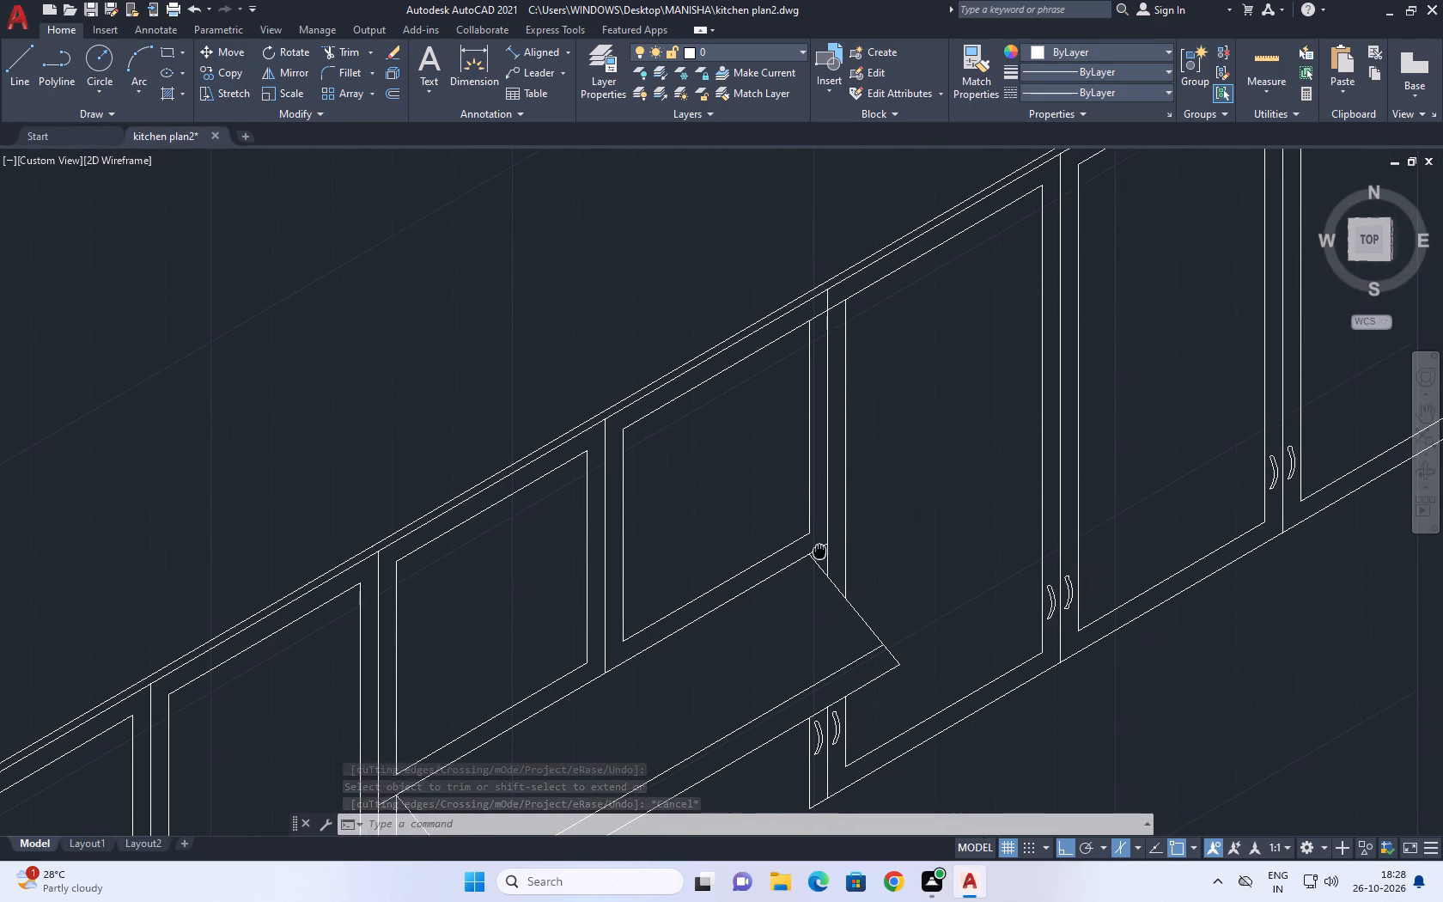
middle_click_drag(819, 550, 815, 556)
middle_click_drag(827, 591, 798, 524)
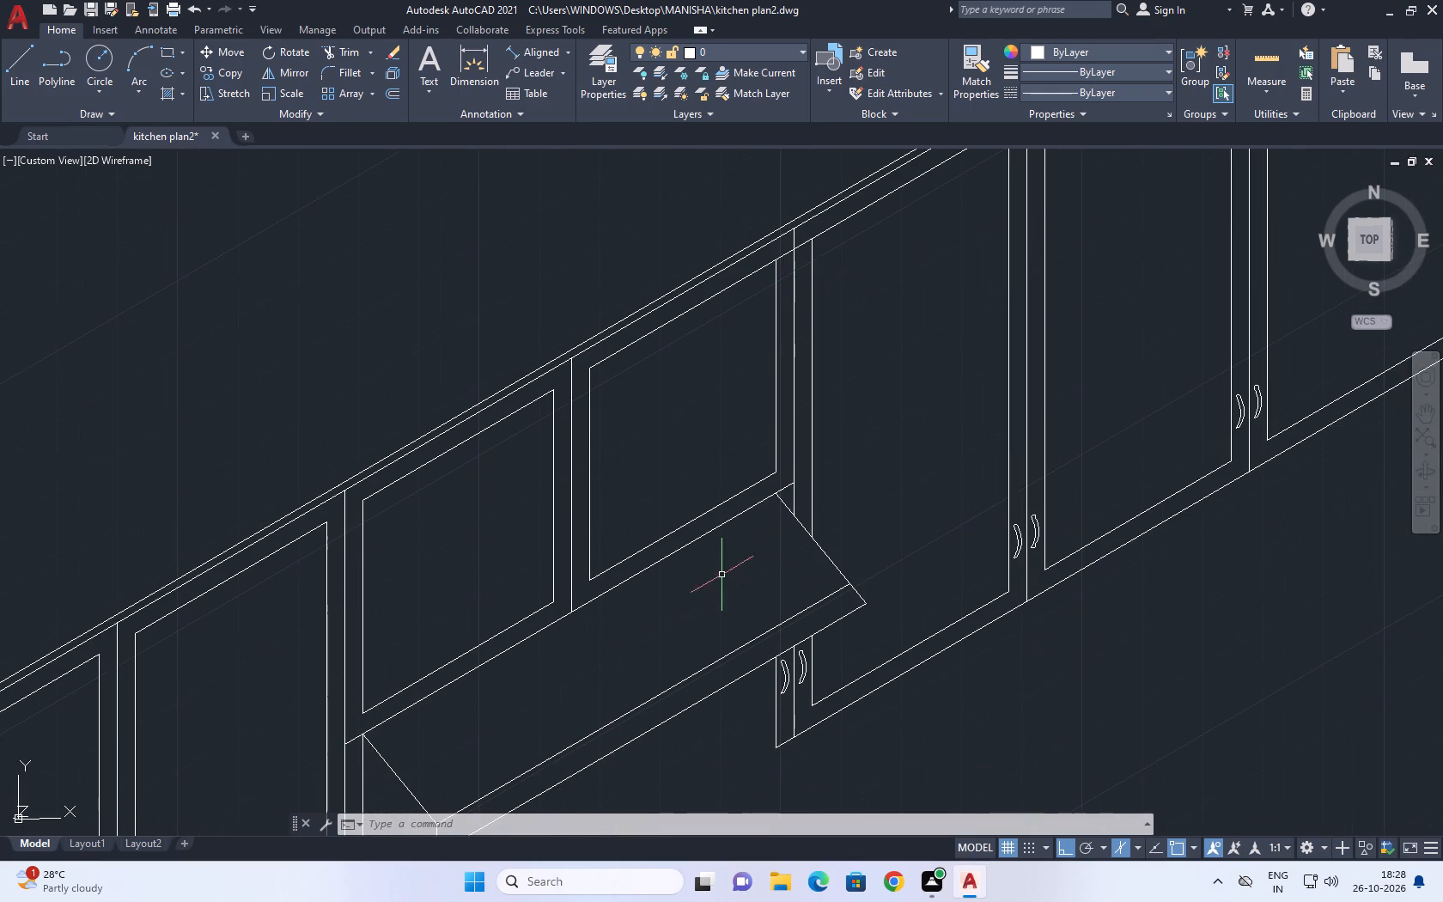
middle_click_drag(776, 629, 766, 548)
middle_click_drag(805, 565, 782, 555)
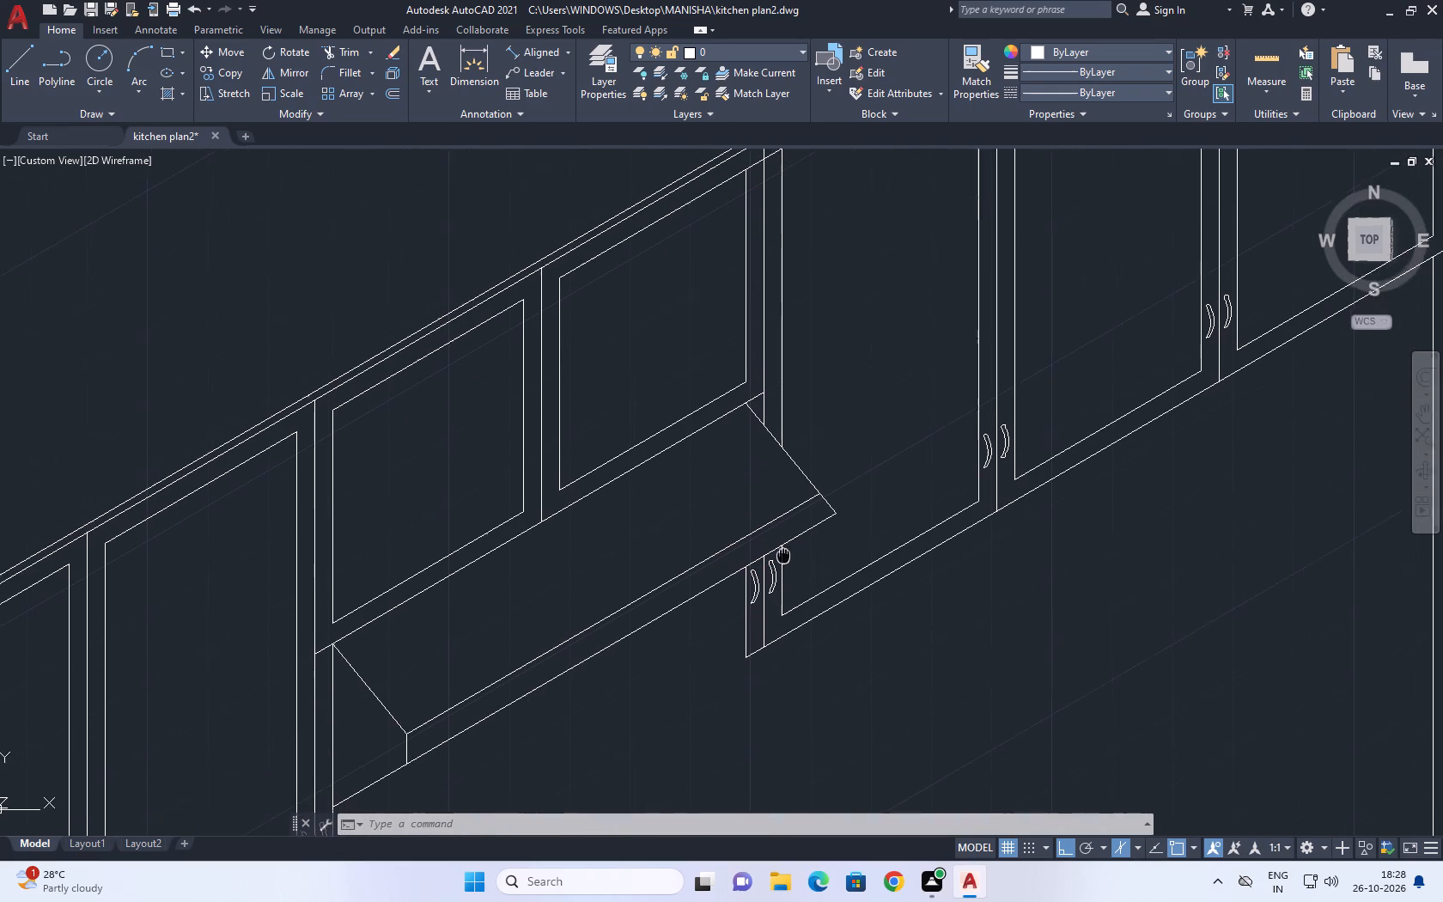
middle_click_drag(782, 555, 777, 553)
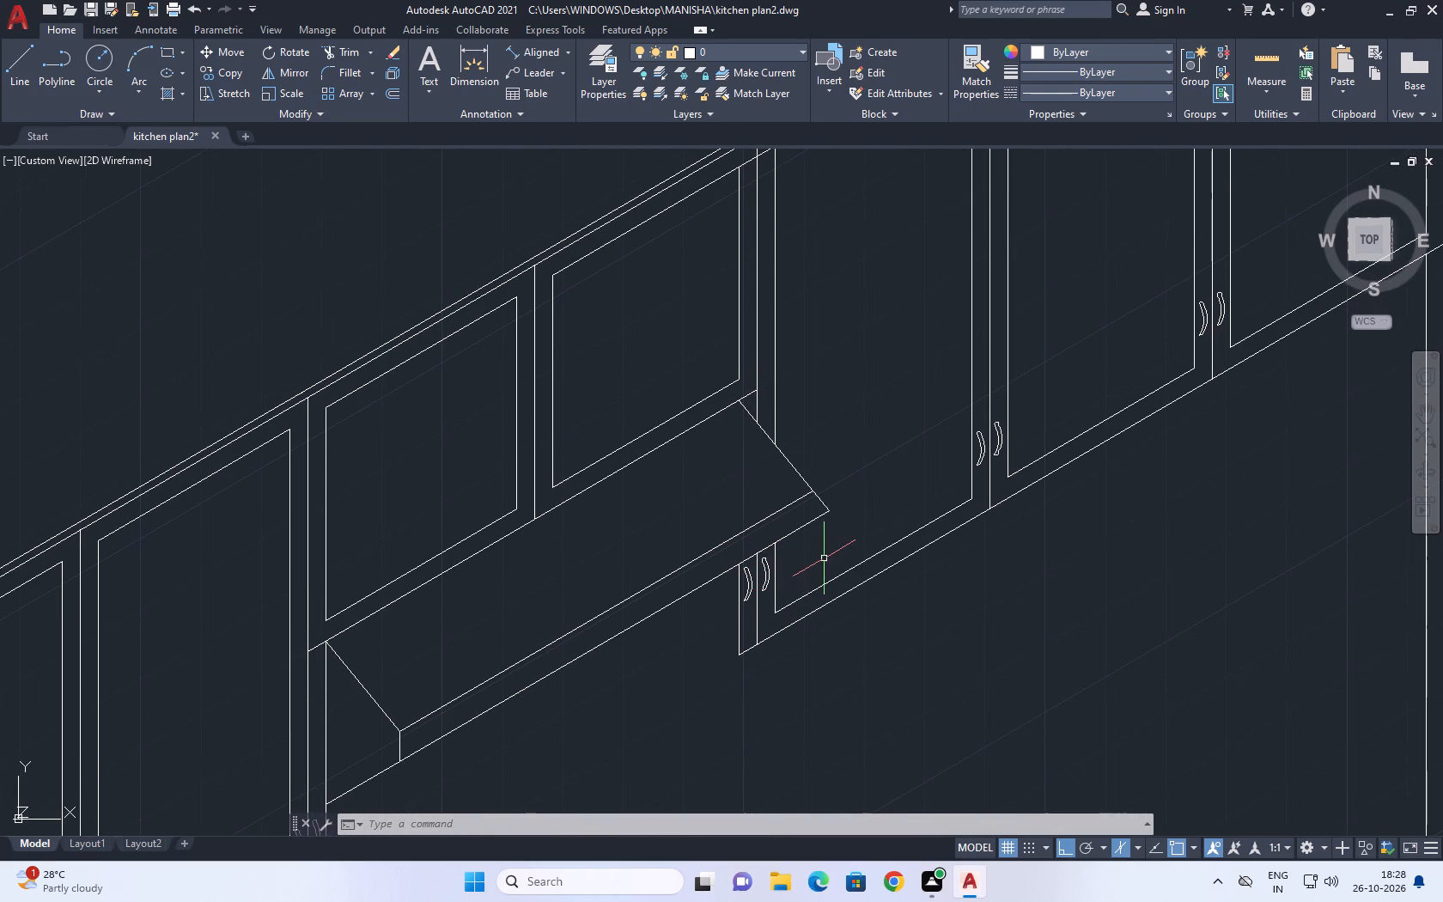
middle_click_drag(826, 573, 841, 639)
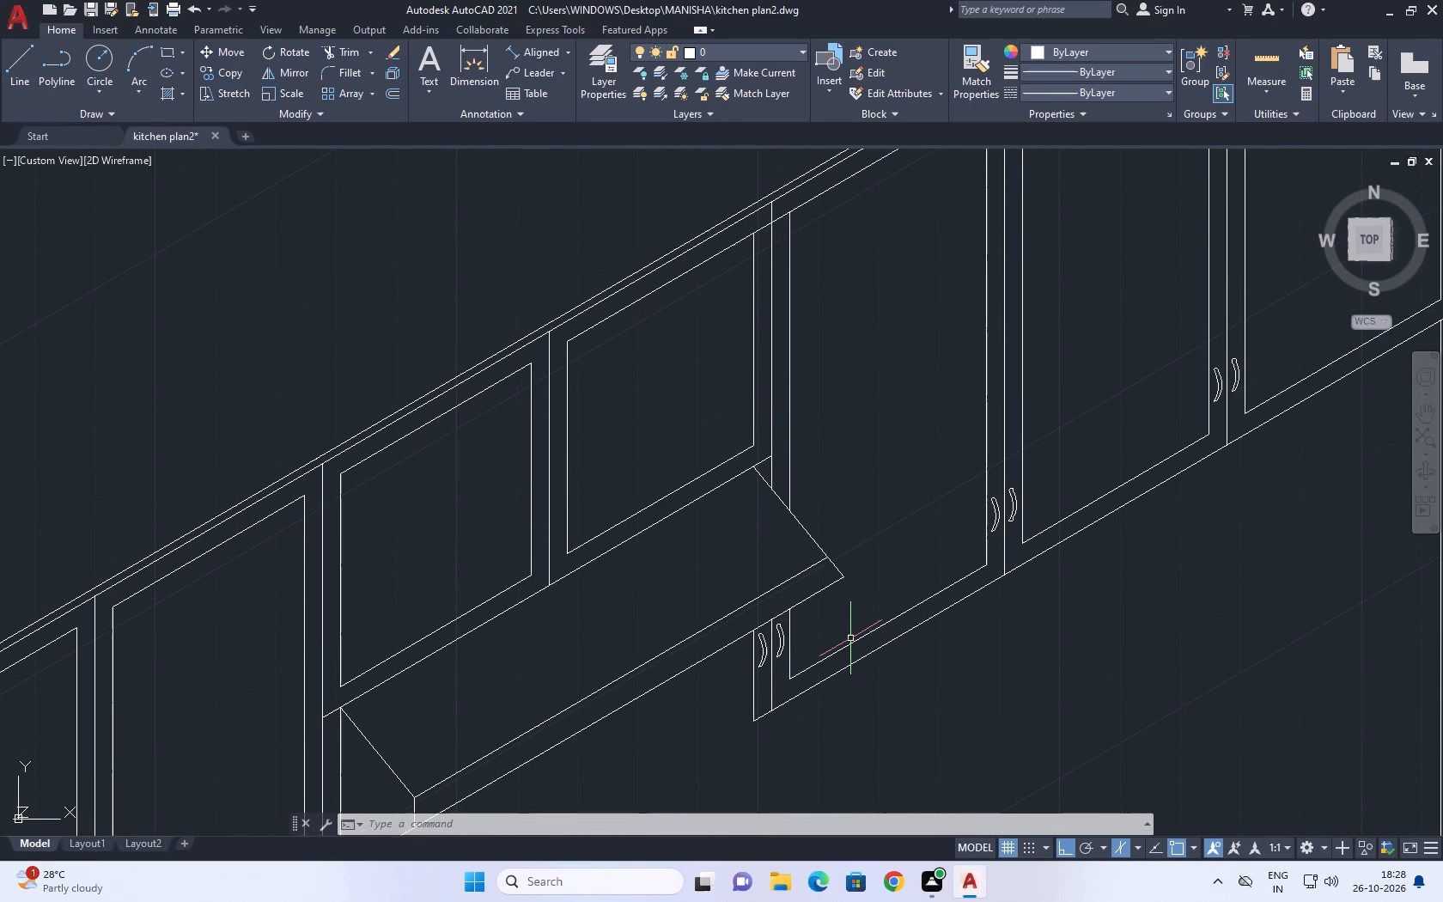
Draw a vertical line from the end of the hood's upper front line down past its lower line.
left_click(21, 65)
scroll(814, 537, "up", 2)
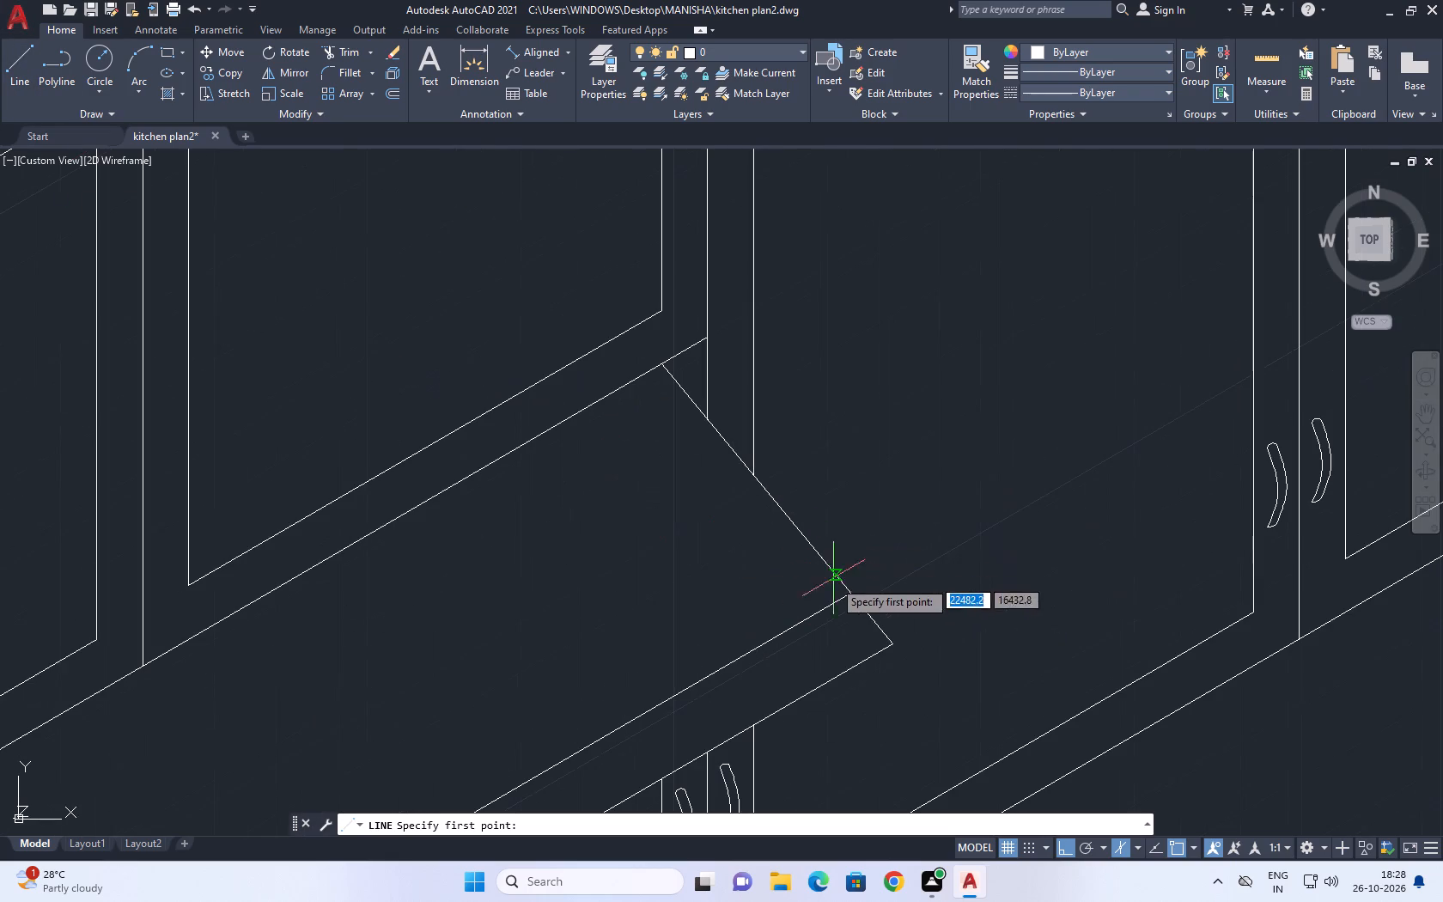
left_click(851, 594)
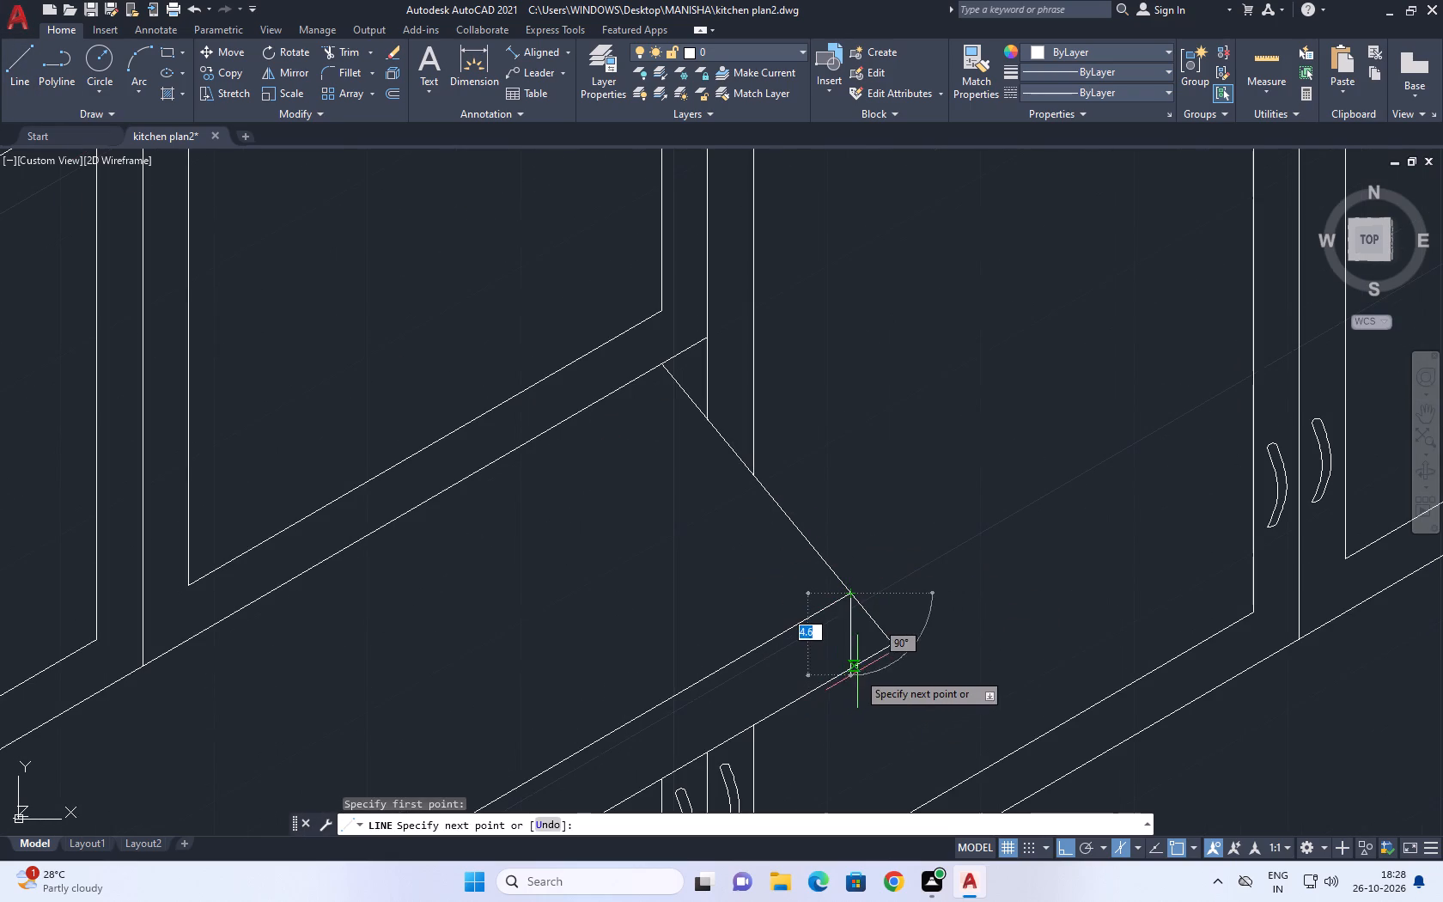
left_click(849, 734)
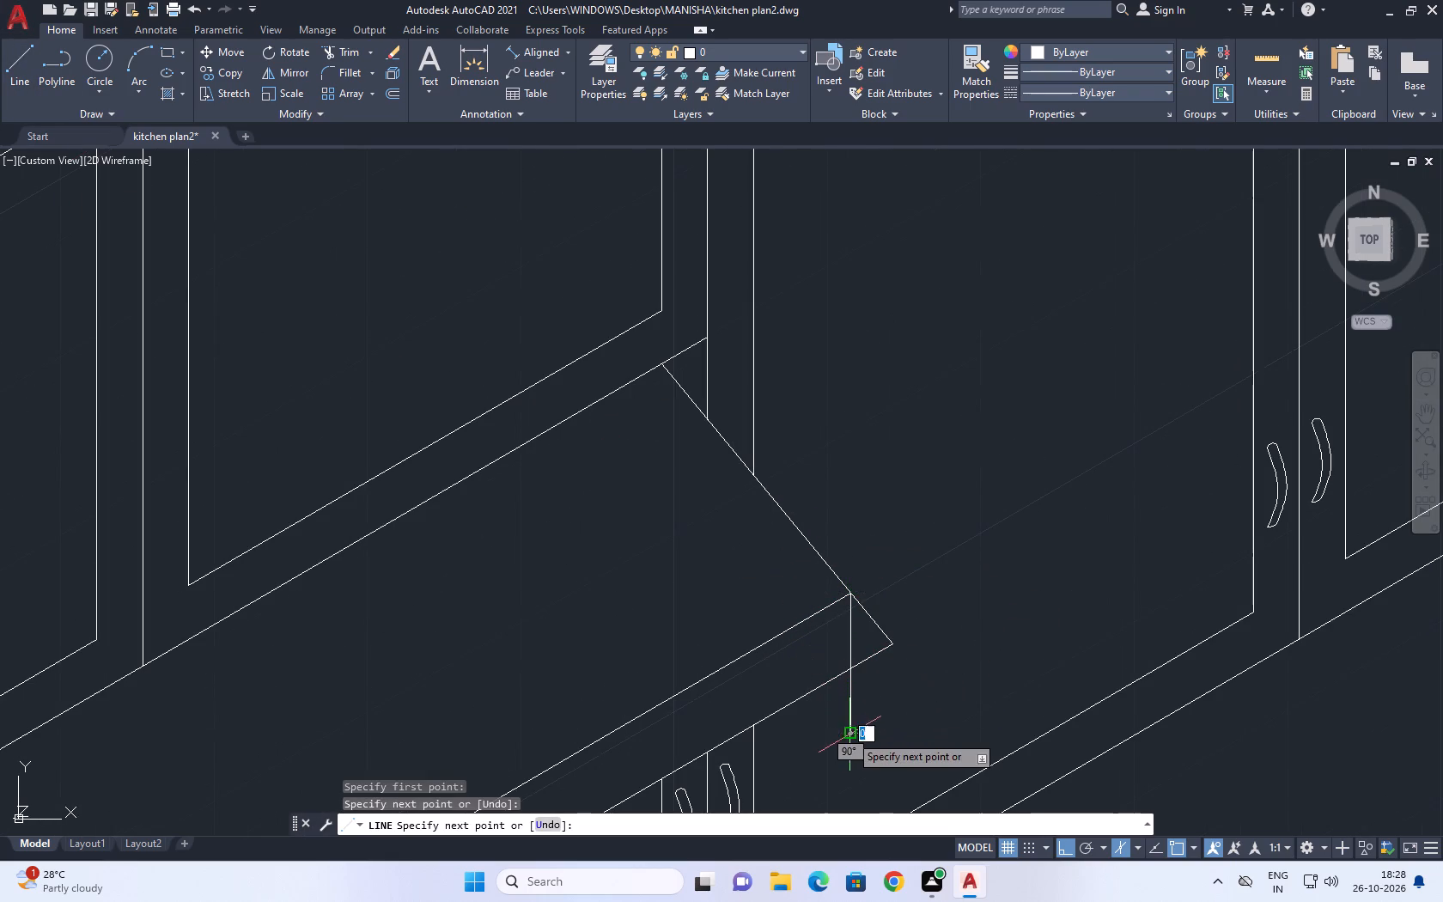
right_click(855, 720)
left_click(929, 536)
Trim the hood's diagonal and lower line beyond the new vertical edge, plus that edge's overhang below the lower line.
middle_click_drag(761, 650, 465, 523)
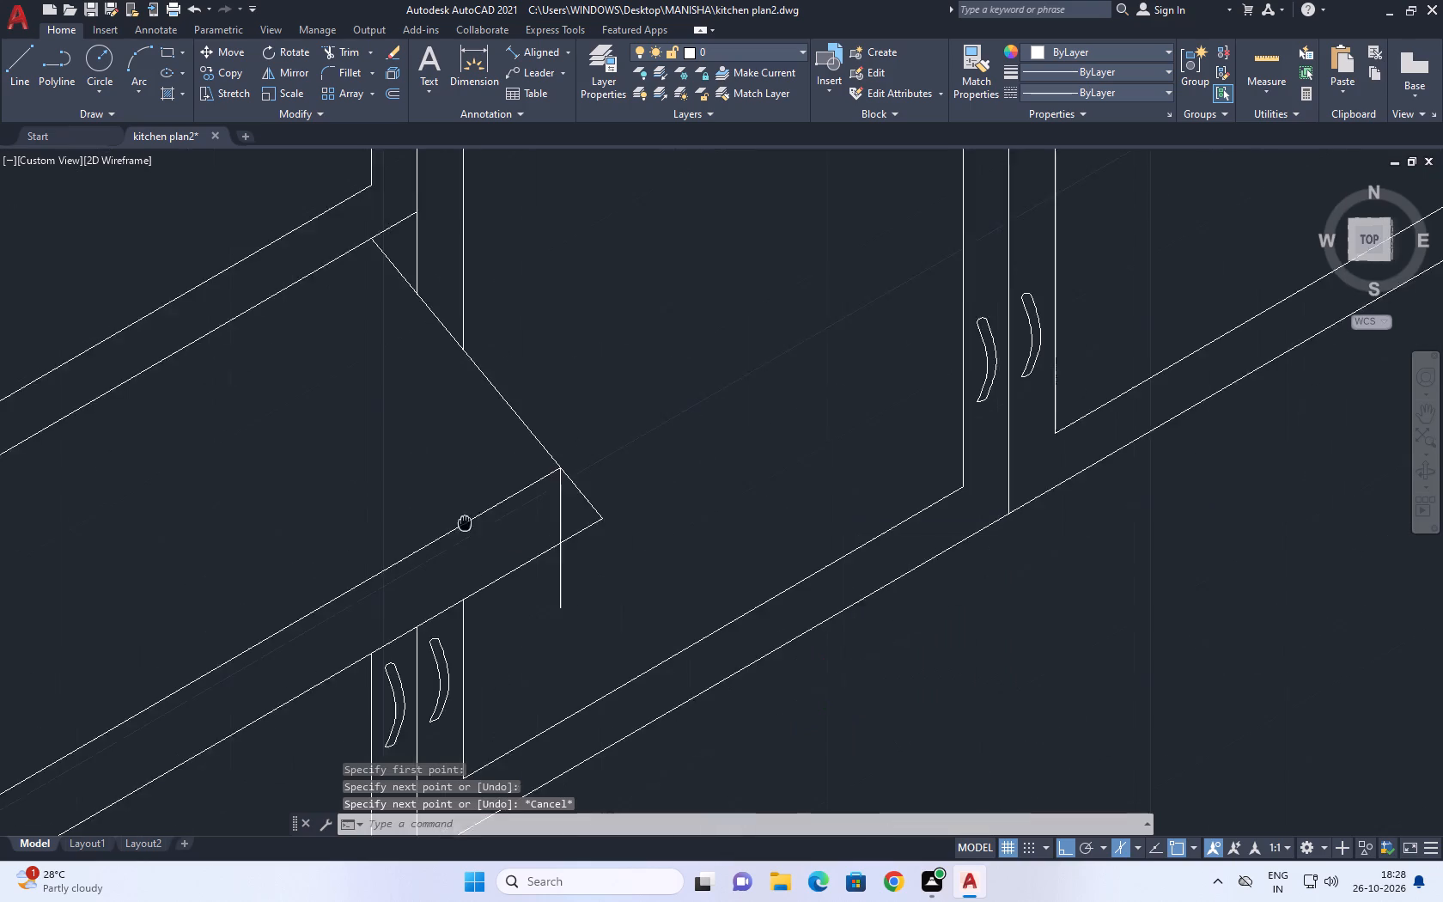
middle_click_drag(465, 523, 458, 522)
scroll(639, 667, "down", 1)
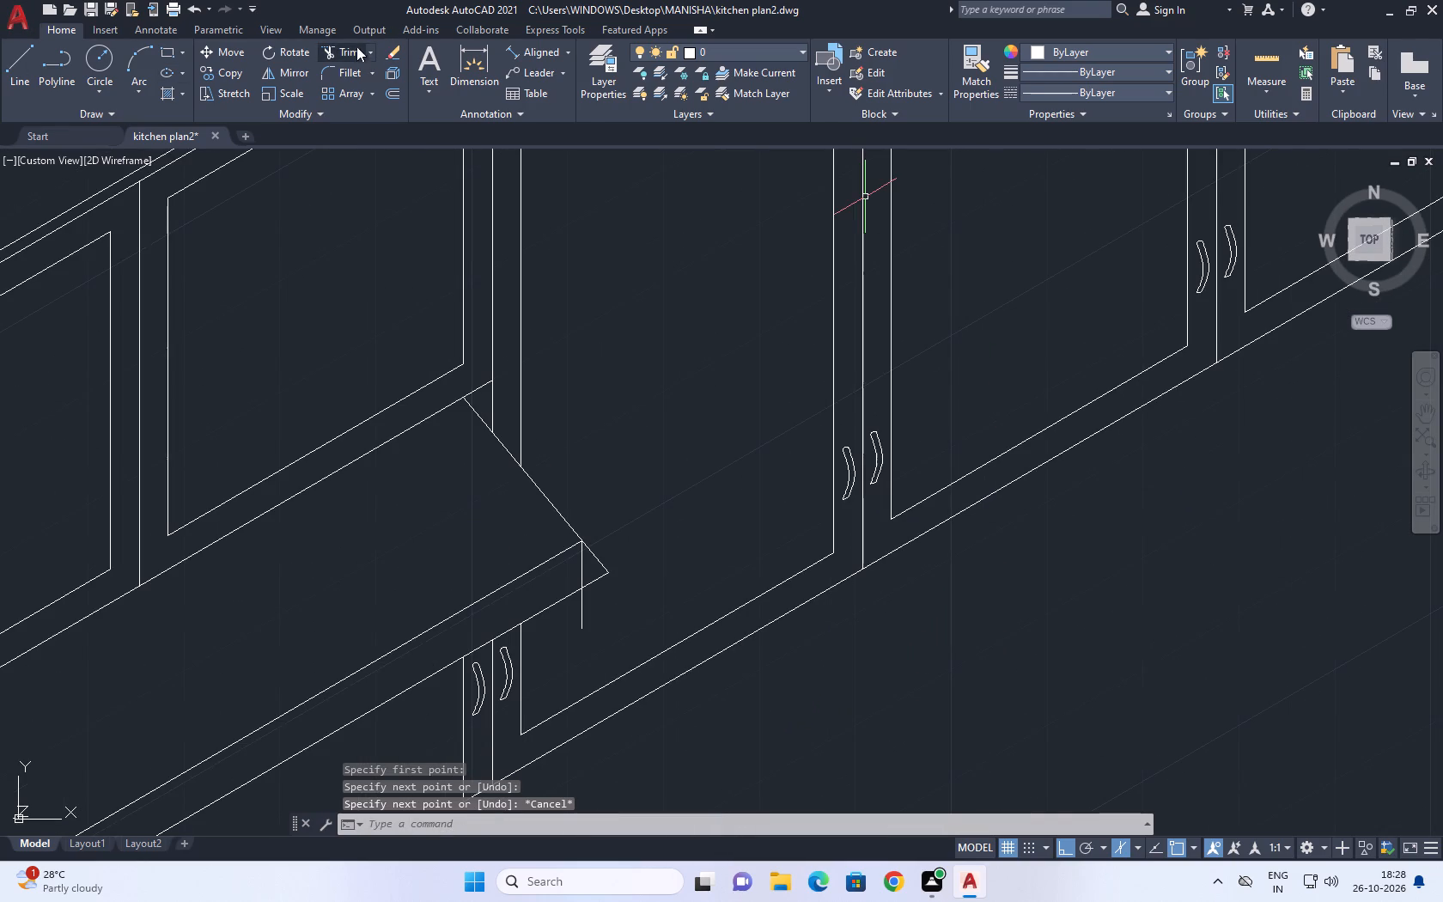
left_click(354, 50)
scroll(610, 585, "up", 4)
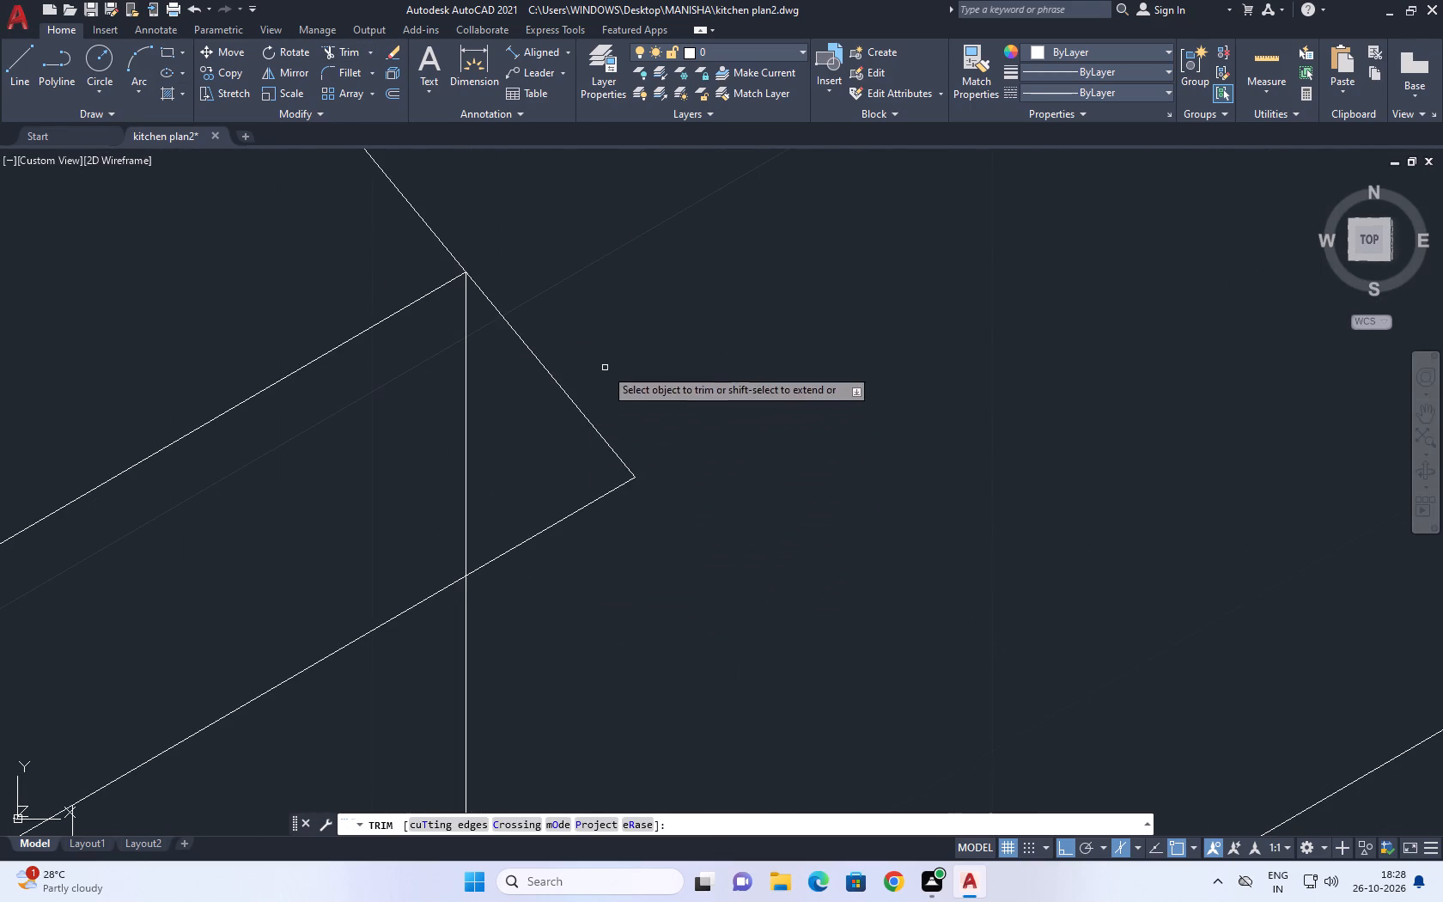
left_click(598, 382)
left_click(556, 537)
middle_click_drag(566, 582, 643, 337)
left_click(602, 458)
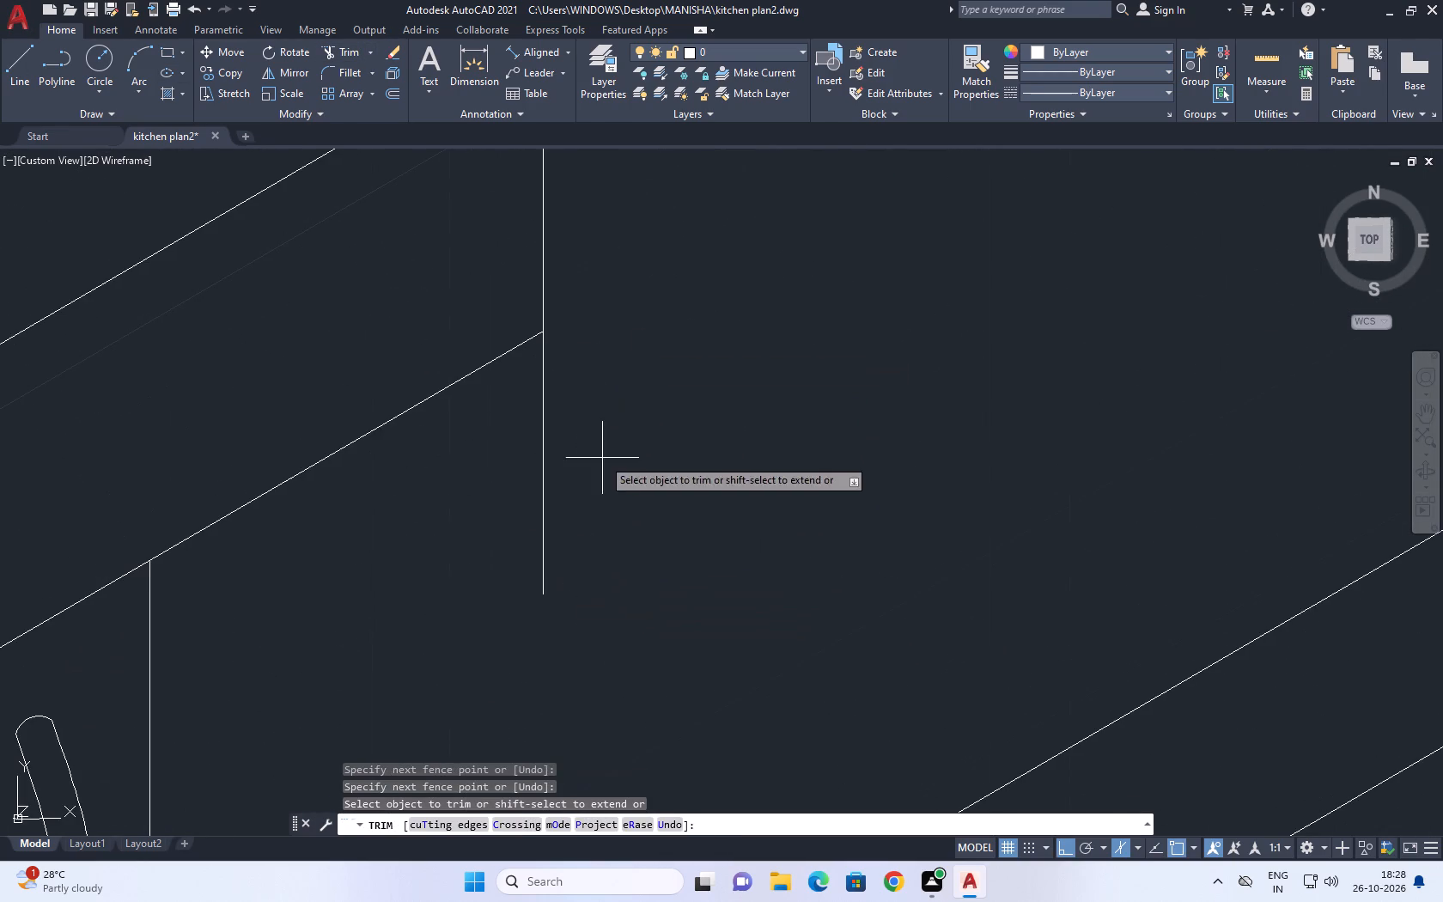
left_click(485, 506)
right_click(664, 461)
left_click(721, 488)
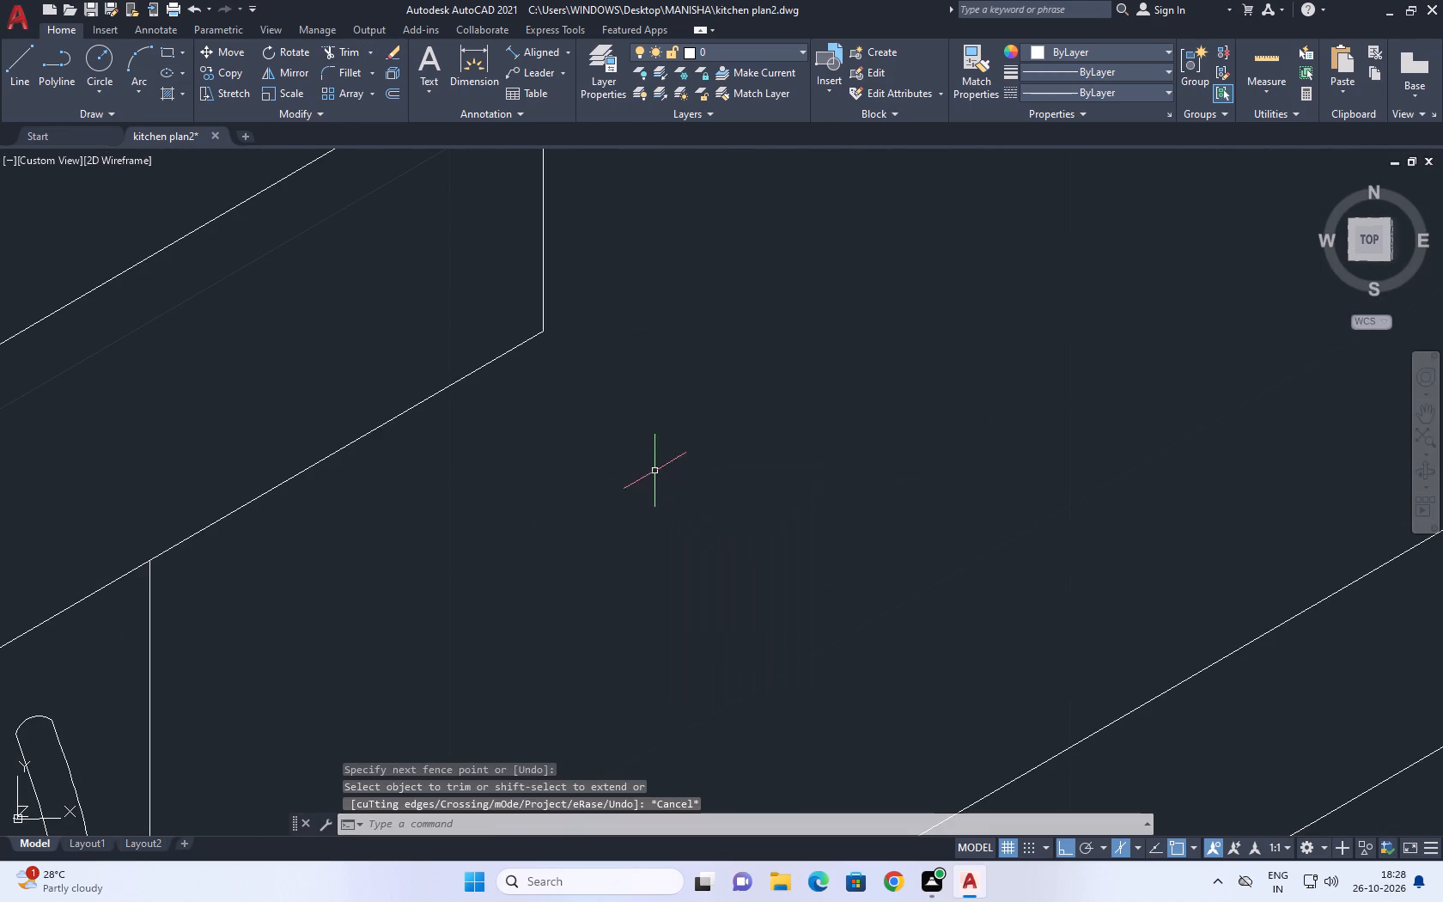
Examine the hood's closed end and its fit within the whole cabinet frame.
scroll(649, 512, "down", 2)
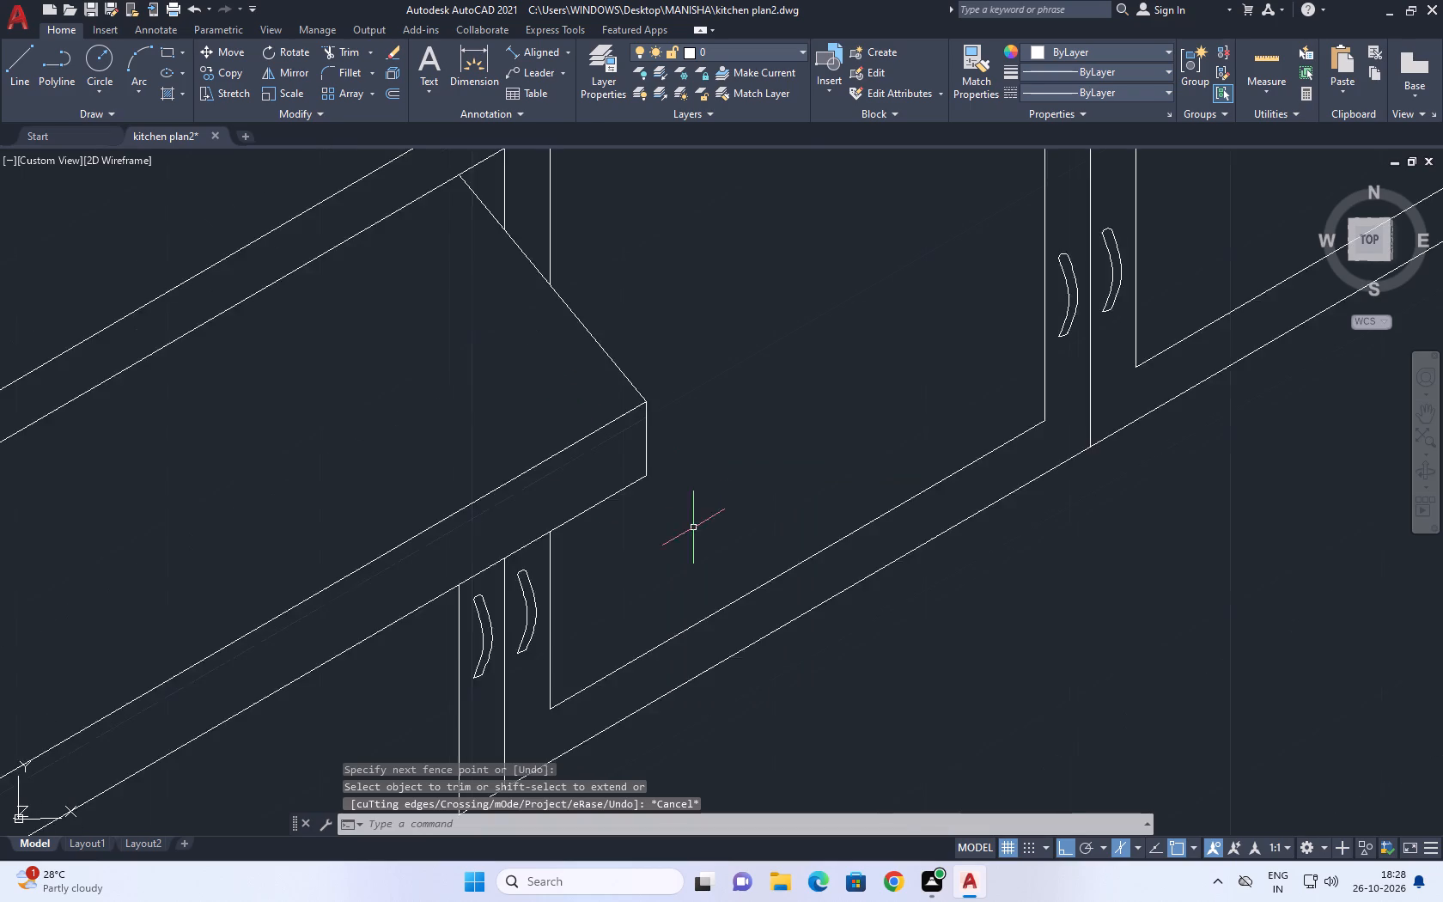
scroll(695, 527, "down", 5)
scroll(655, 485, "up", 3)
scroll(719, 460, "down", 5)
middle_click_drag(722, 452, 728, 507)
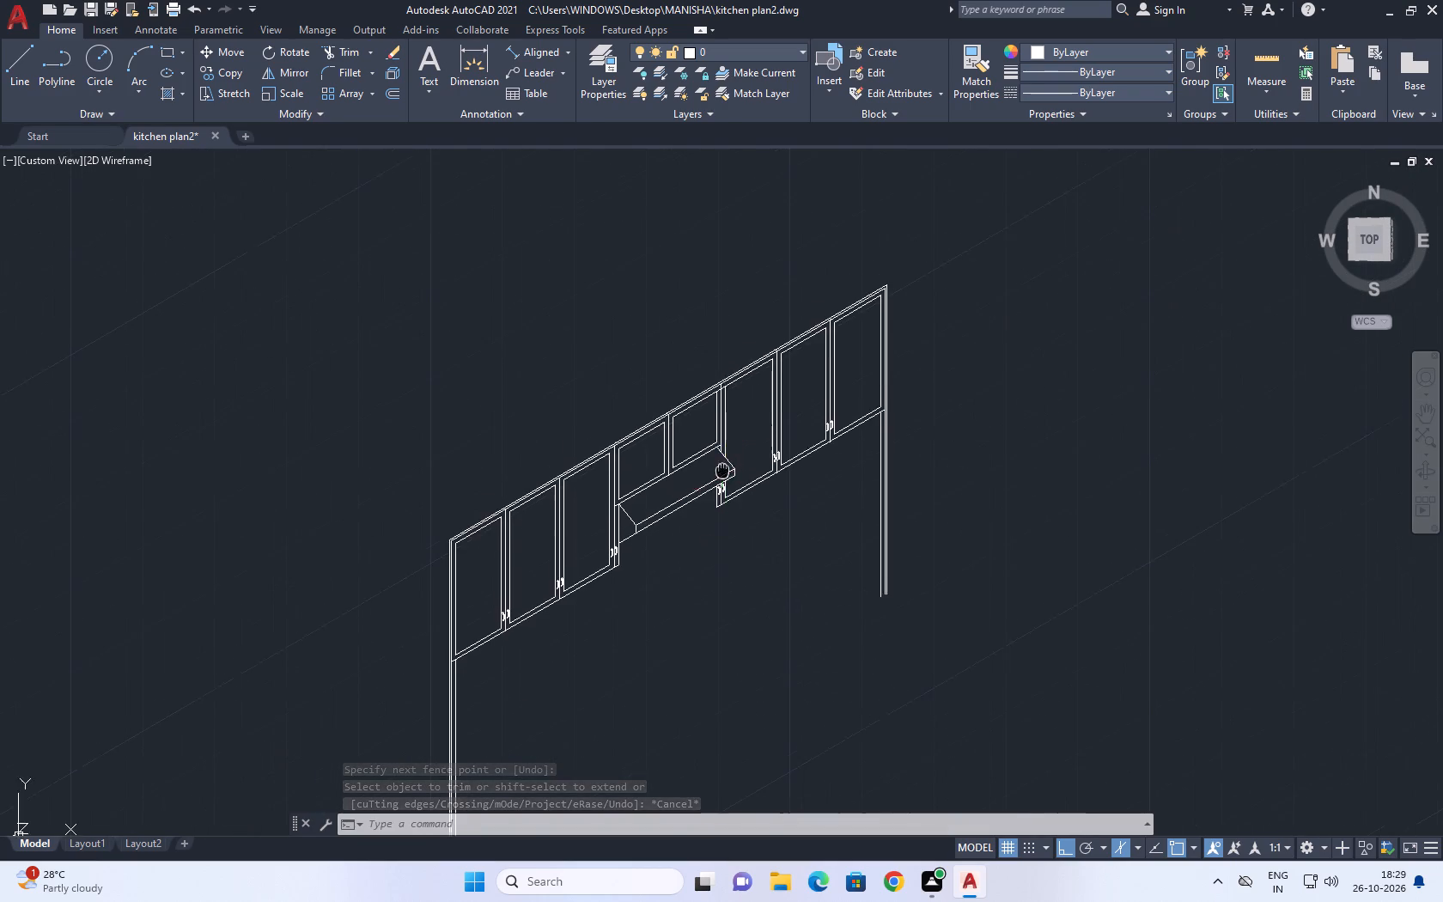
middle_click_drag(728, 507, 744, 571)
middle_click_drag(701, 595, 693, 491)
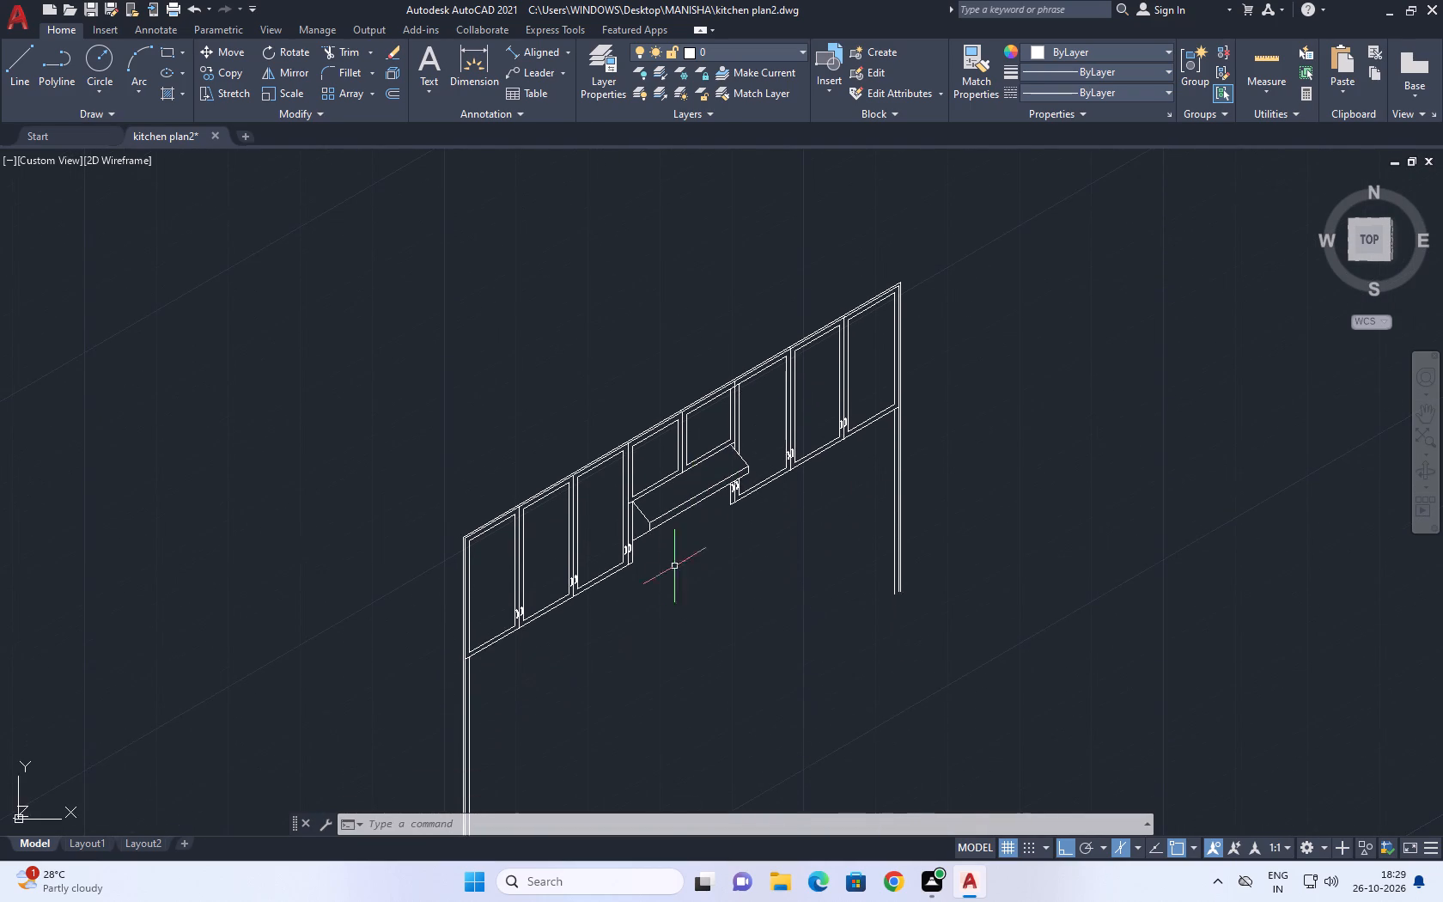
scroll(728, 527, "up", 2)
middle_click_drag(703, 406, 707, 420)
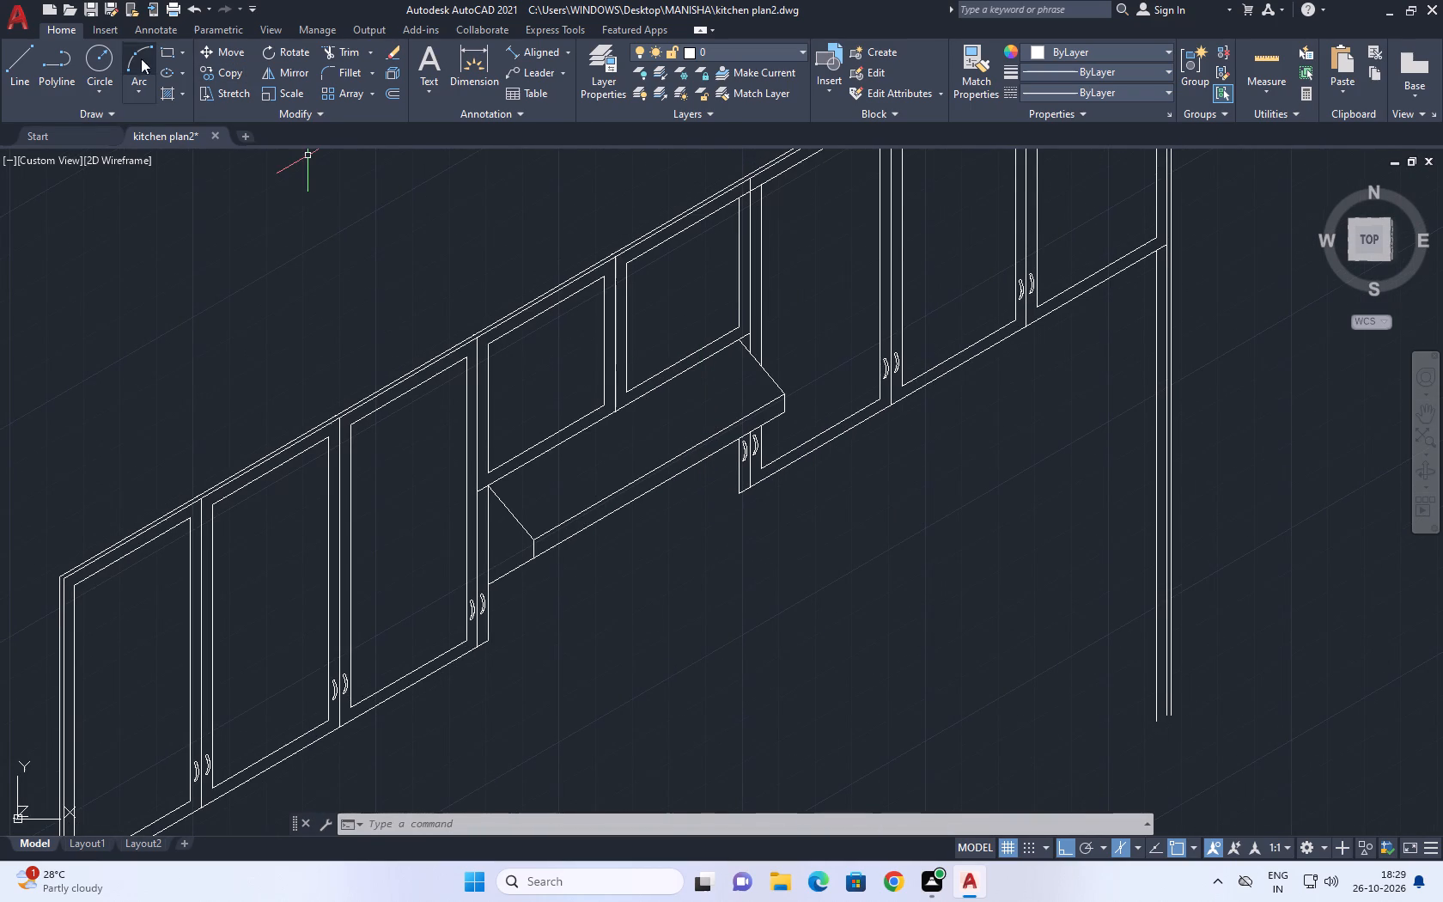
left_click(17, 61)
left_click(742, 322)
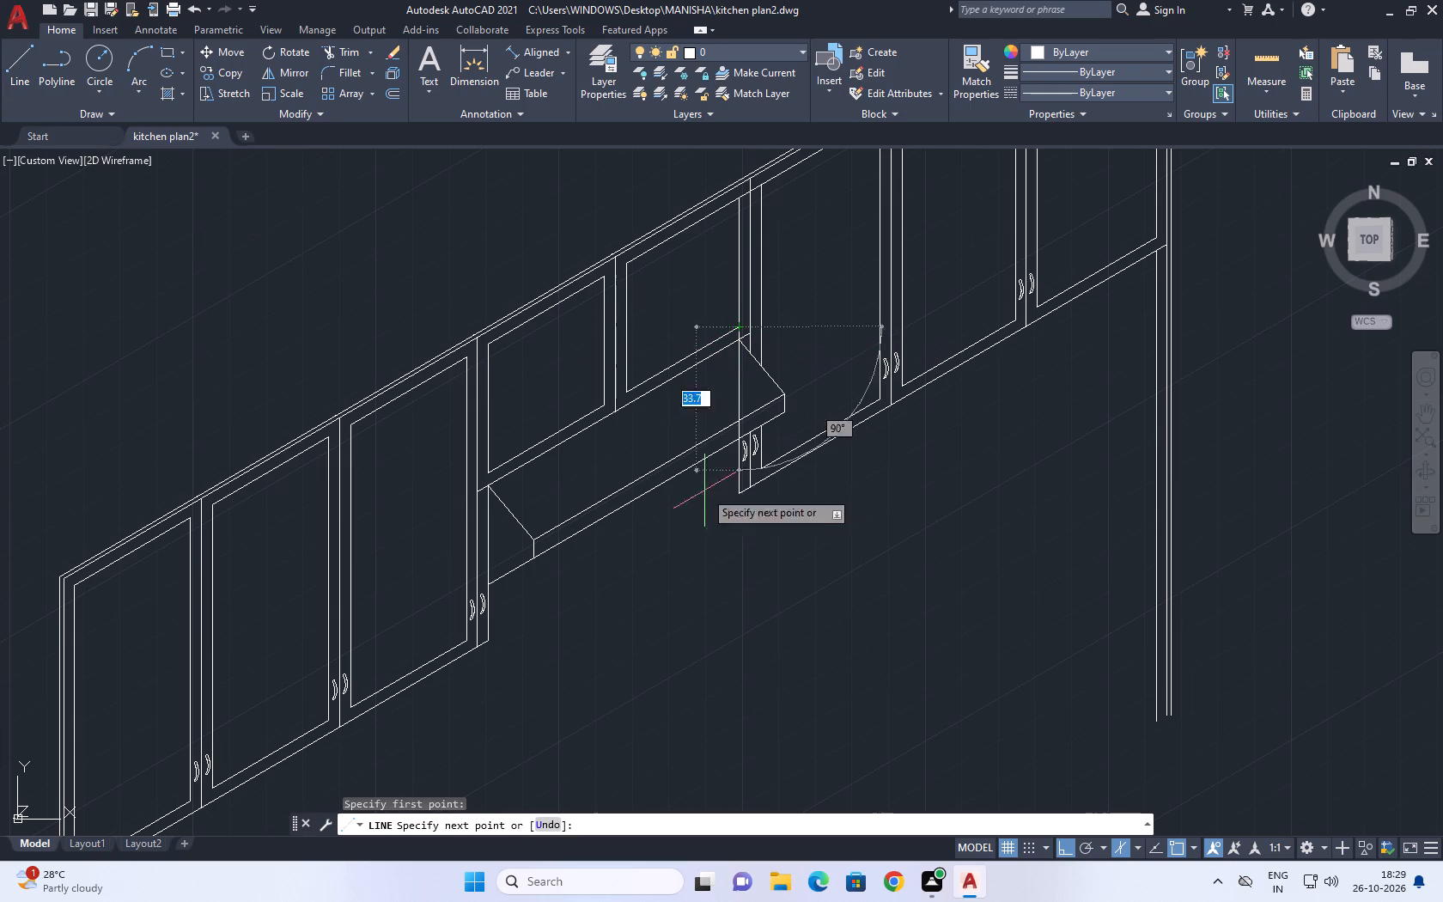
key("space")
On the left isoplane, draw a line from the bottom corner of the fifth divider back up across the hood.
scroll(737, 473, "up", 1)
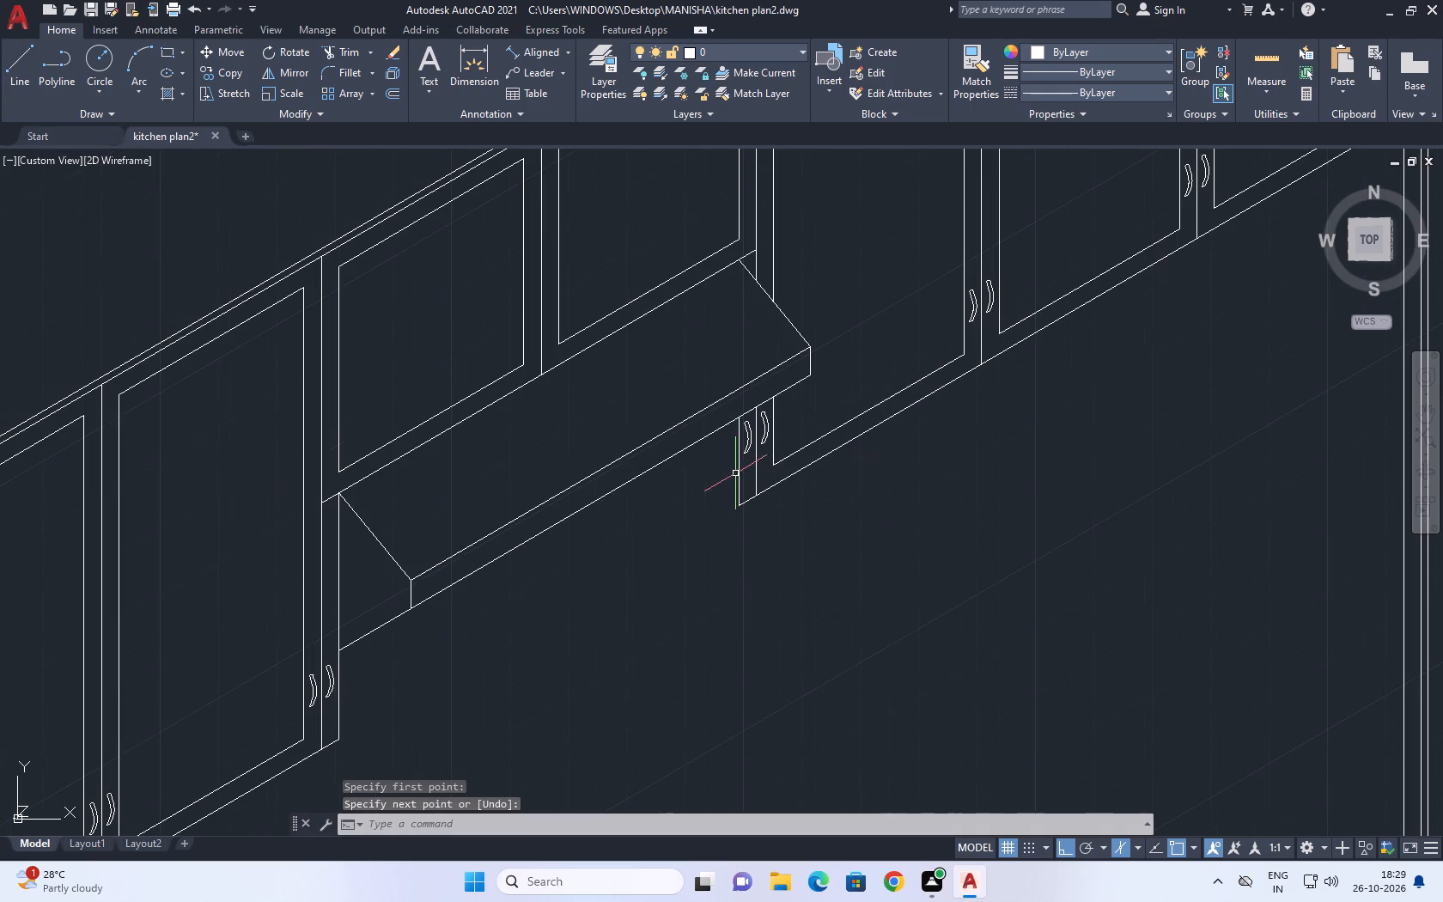
key("space")
left_click(740, 509)
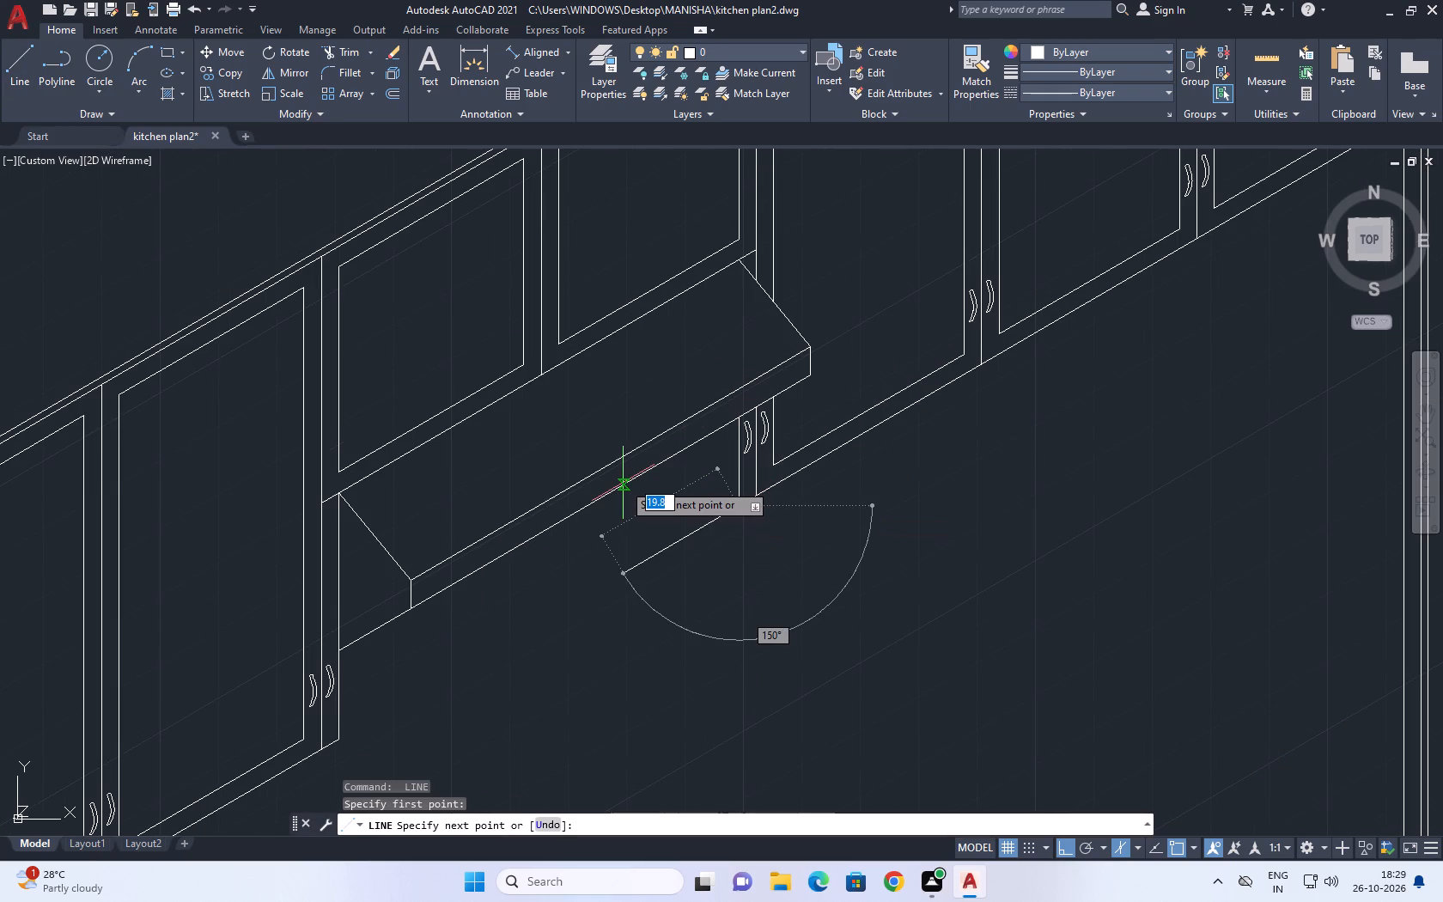
middle_click_drag(623, 484, 789, 569)
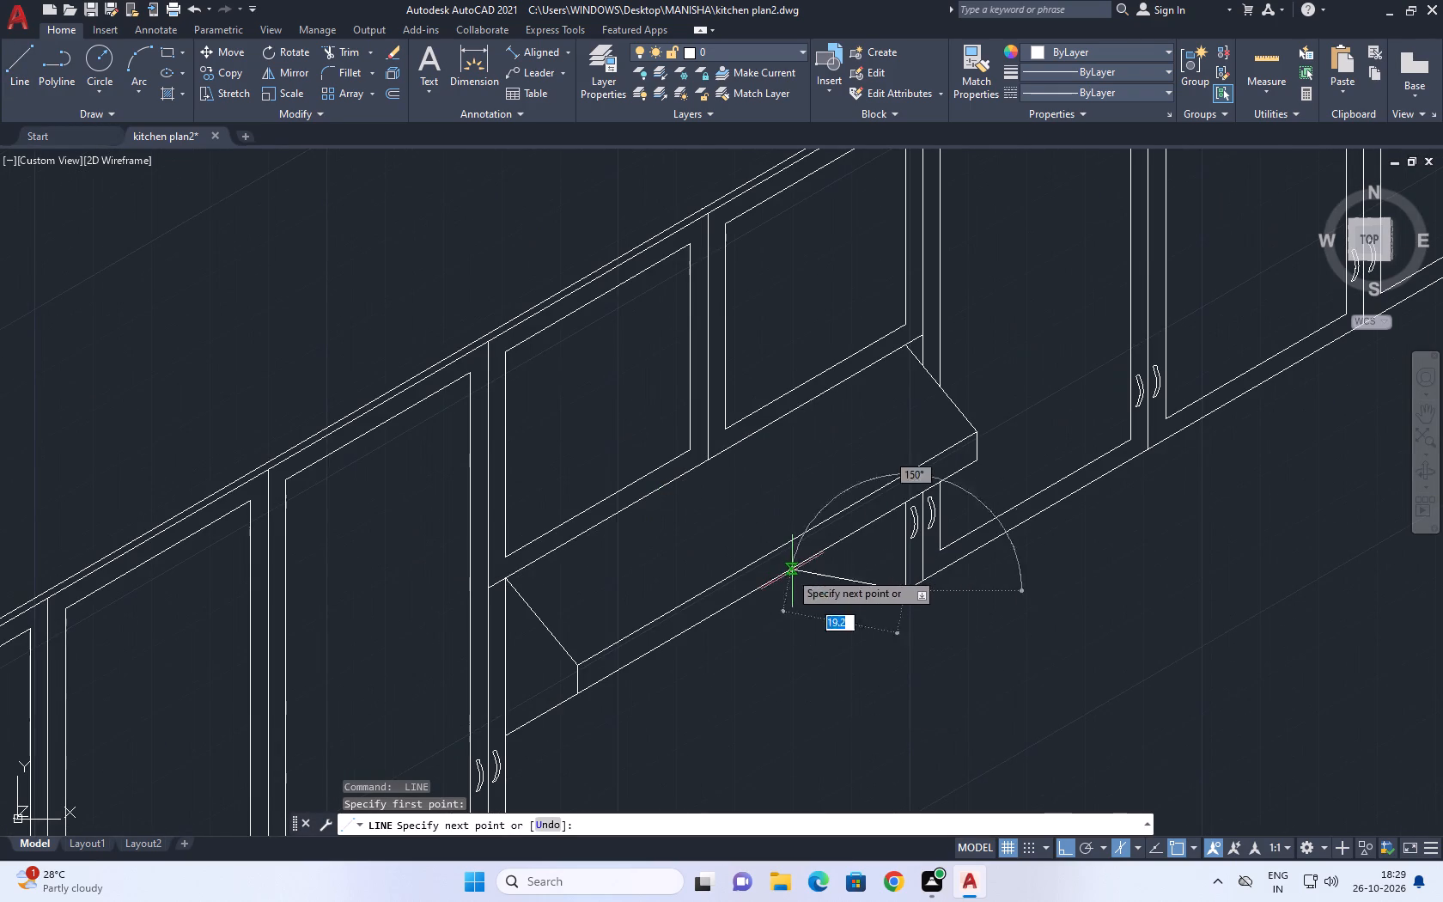
key("F5")
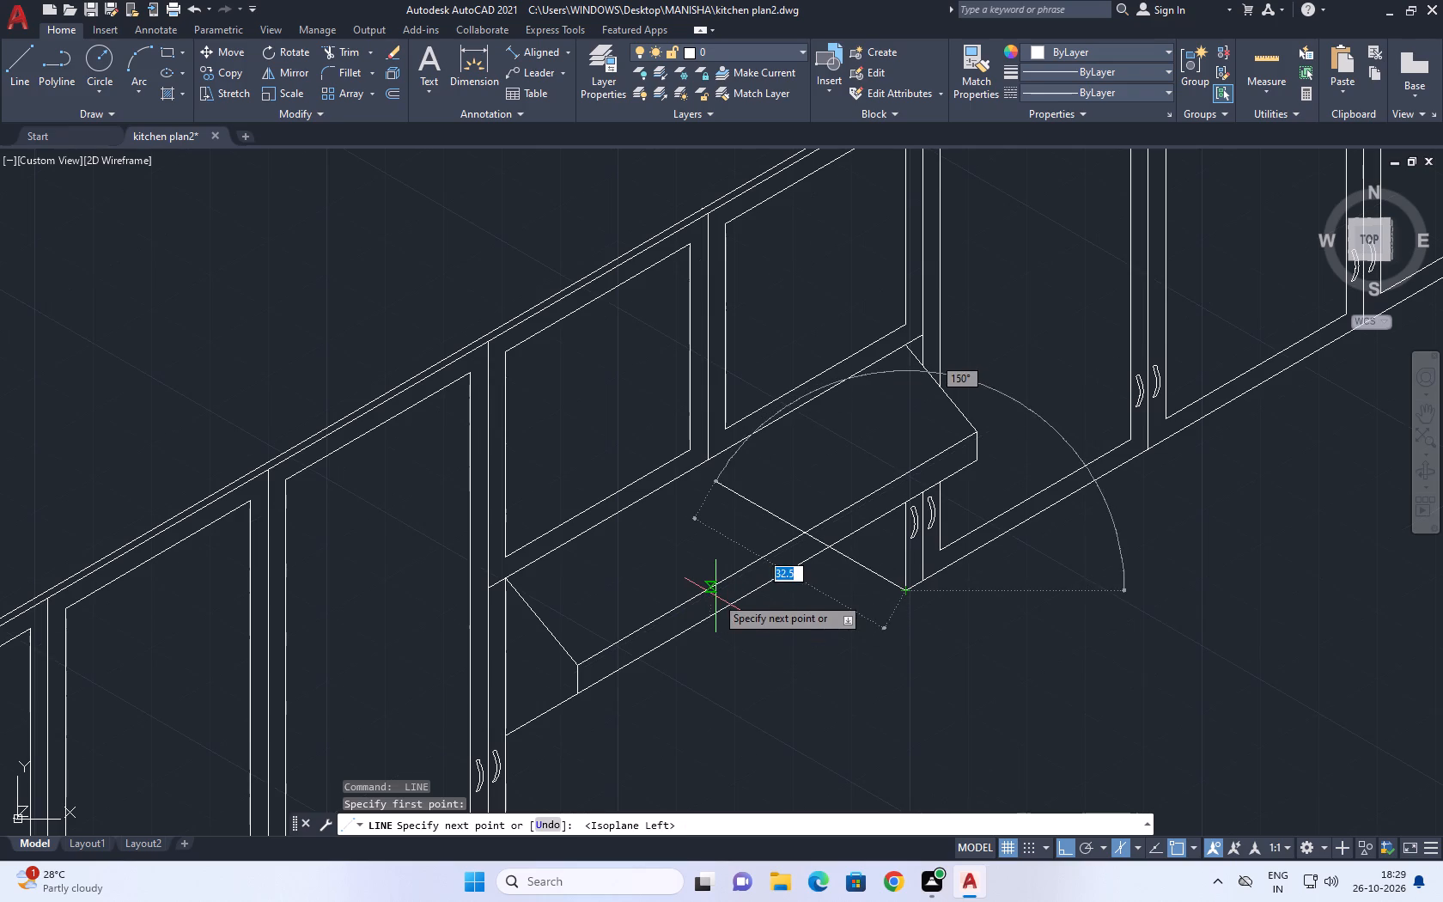
left_click(715, 596)
key("ctrl+z")
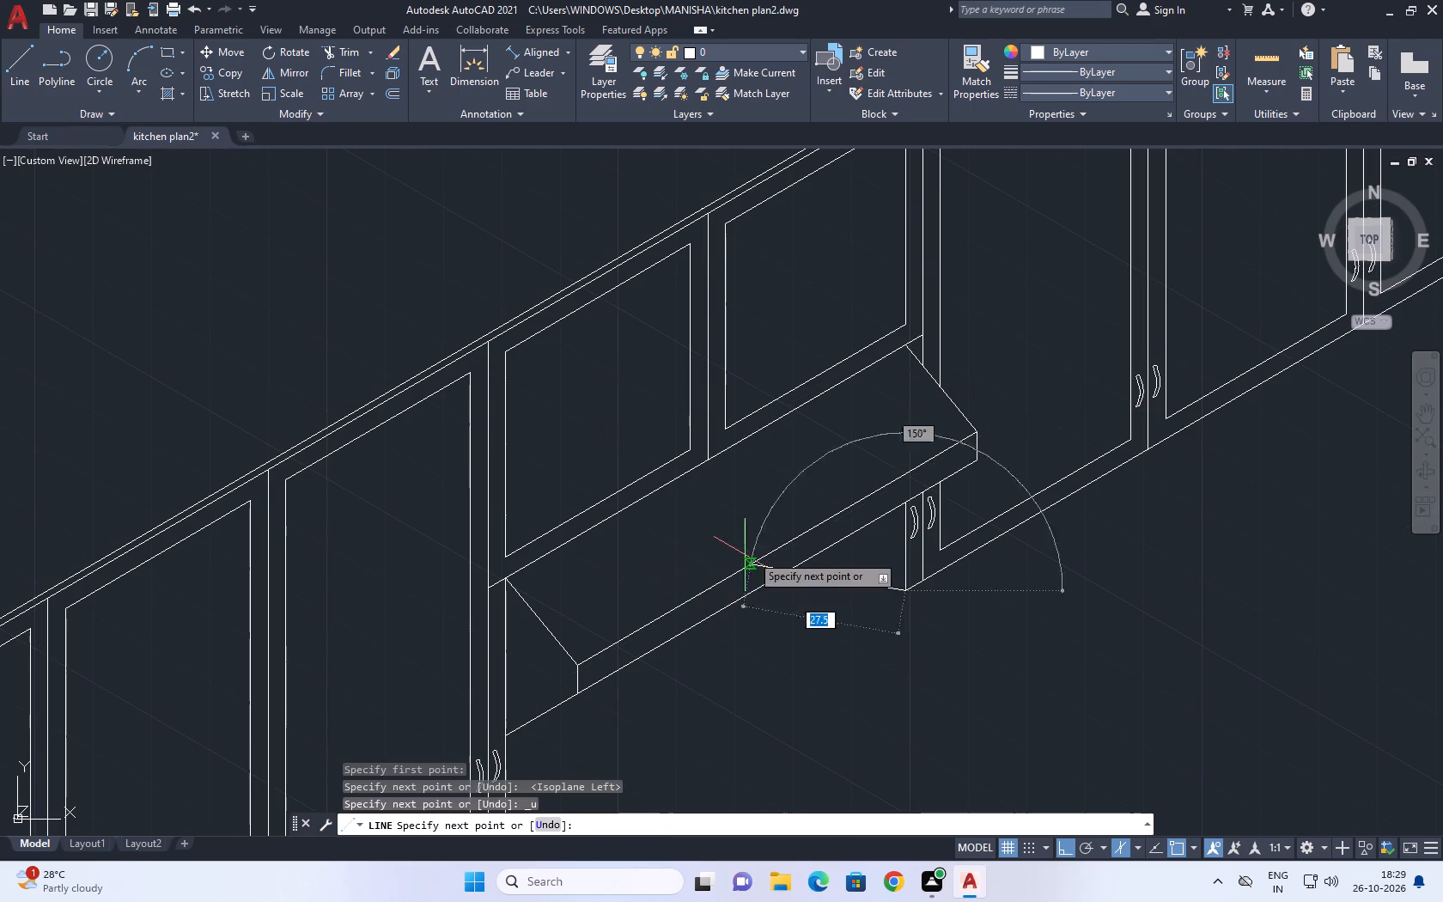
left_click(728, 481)
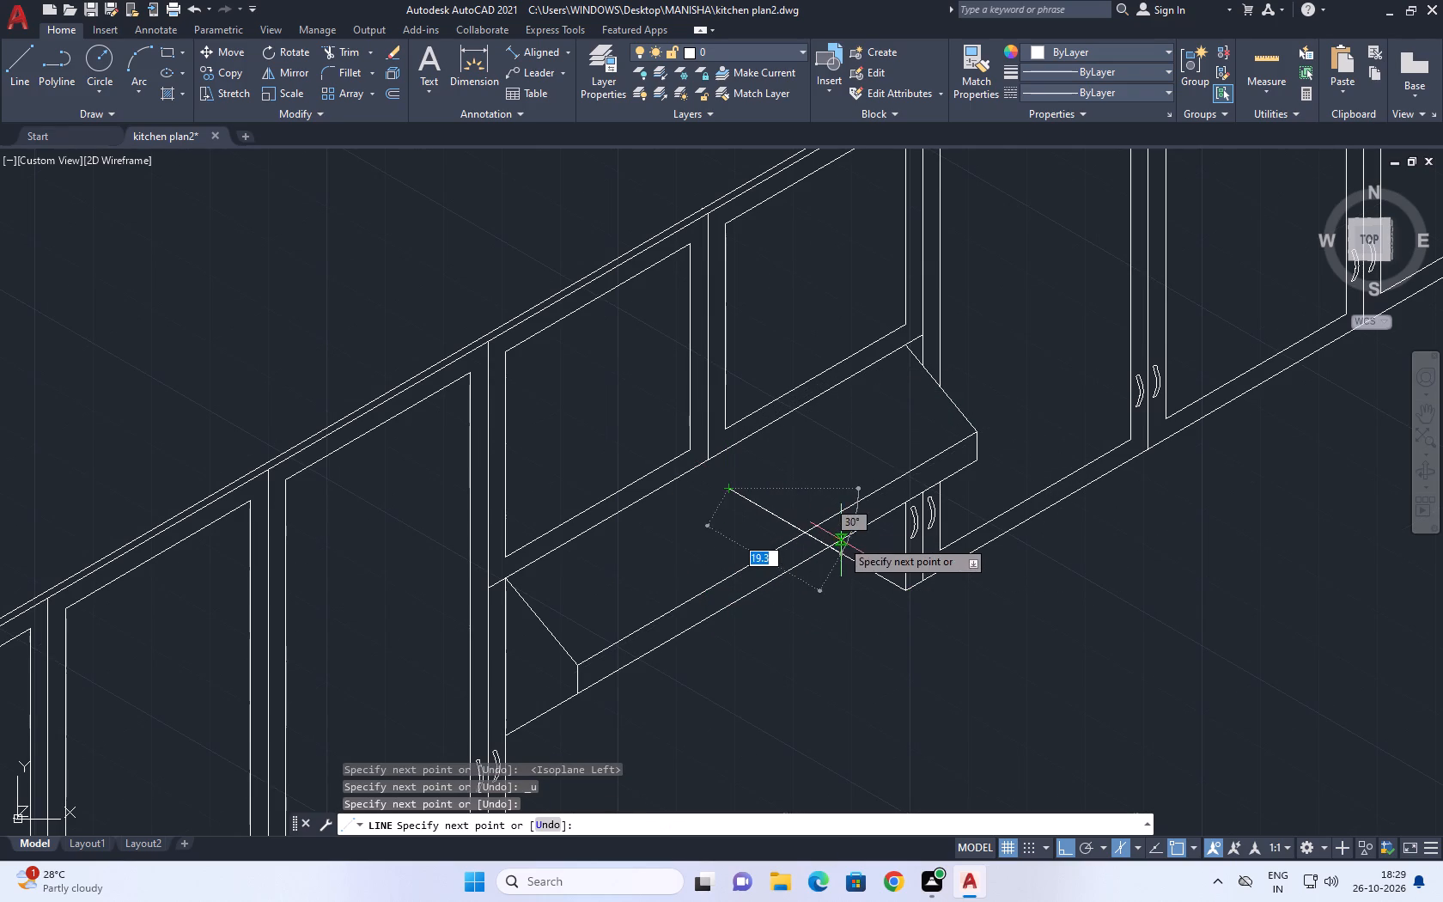
key("Escape")
Trim the new slanted line where it crosses the hood, keeping only the part below the hood's lower line.
key("t")
type("r")
key("space")
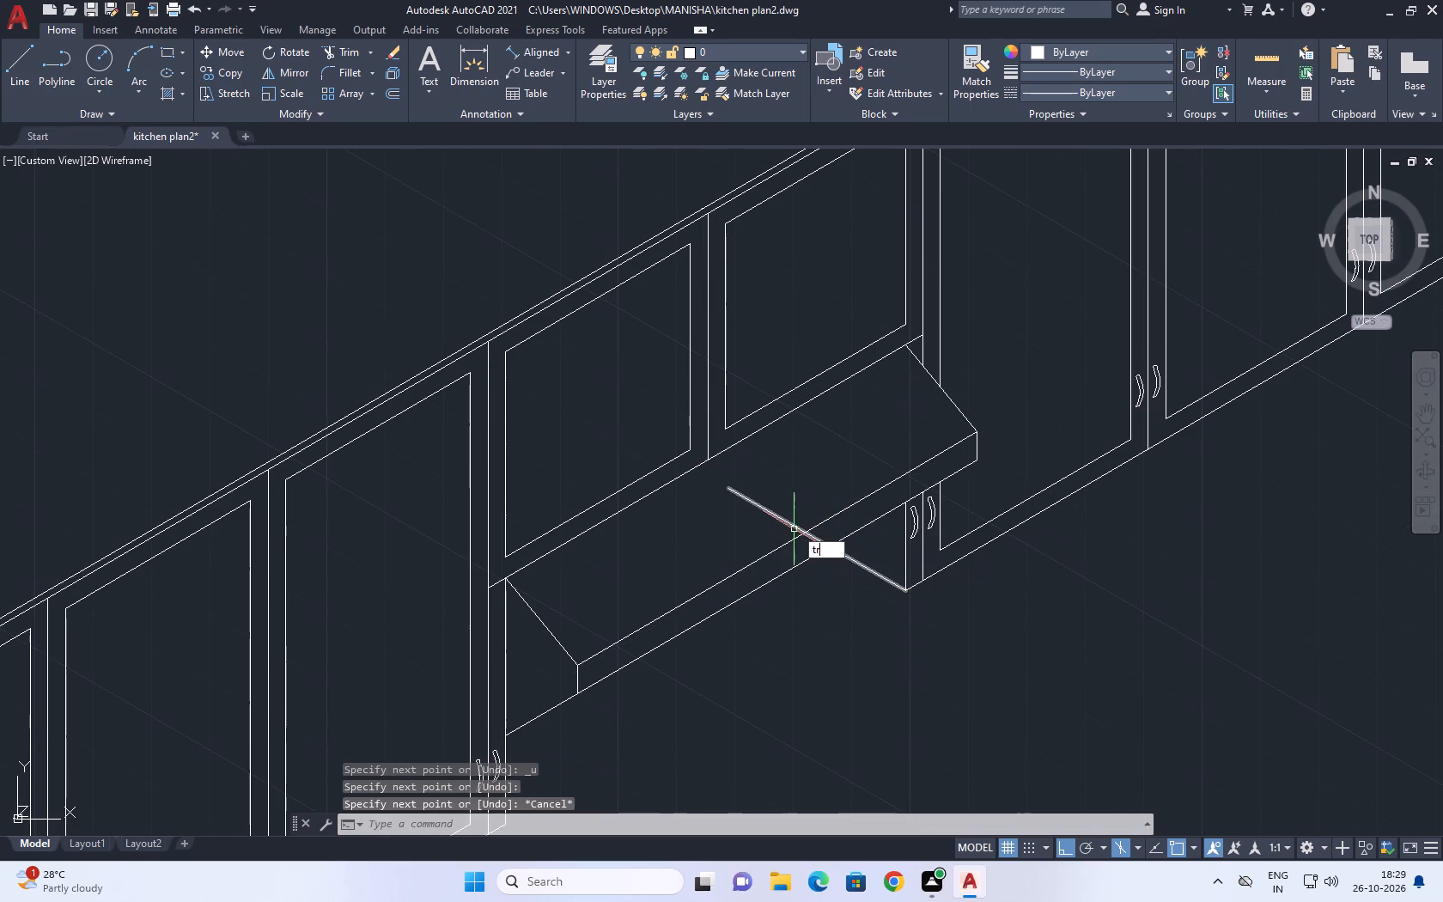
scroll(807, 545, "up", 1)
left_click(828, 523)
left_click(790, 544)
left_click(774, 473)
left_click_drag(707, 515, 717, 499)
right_click(763, 439)
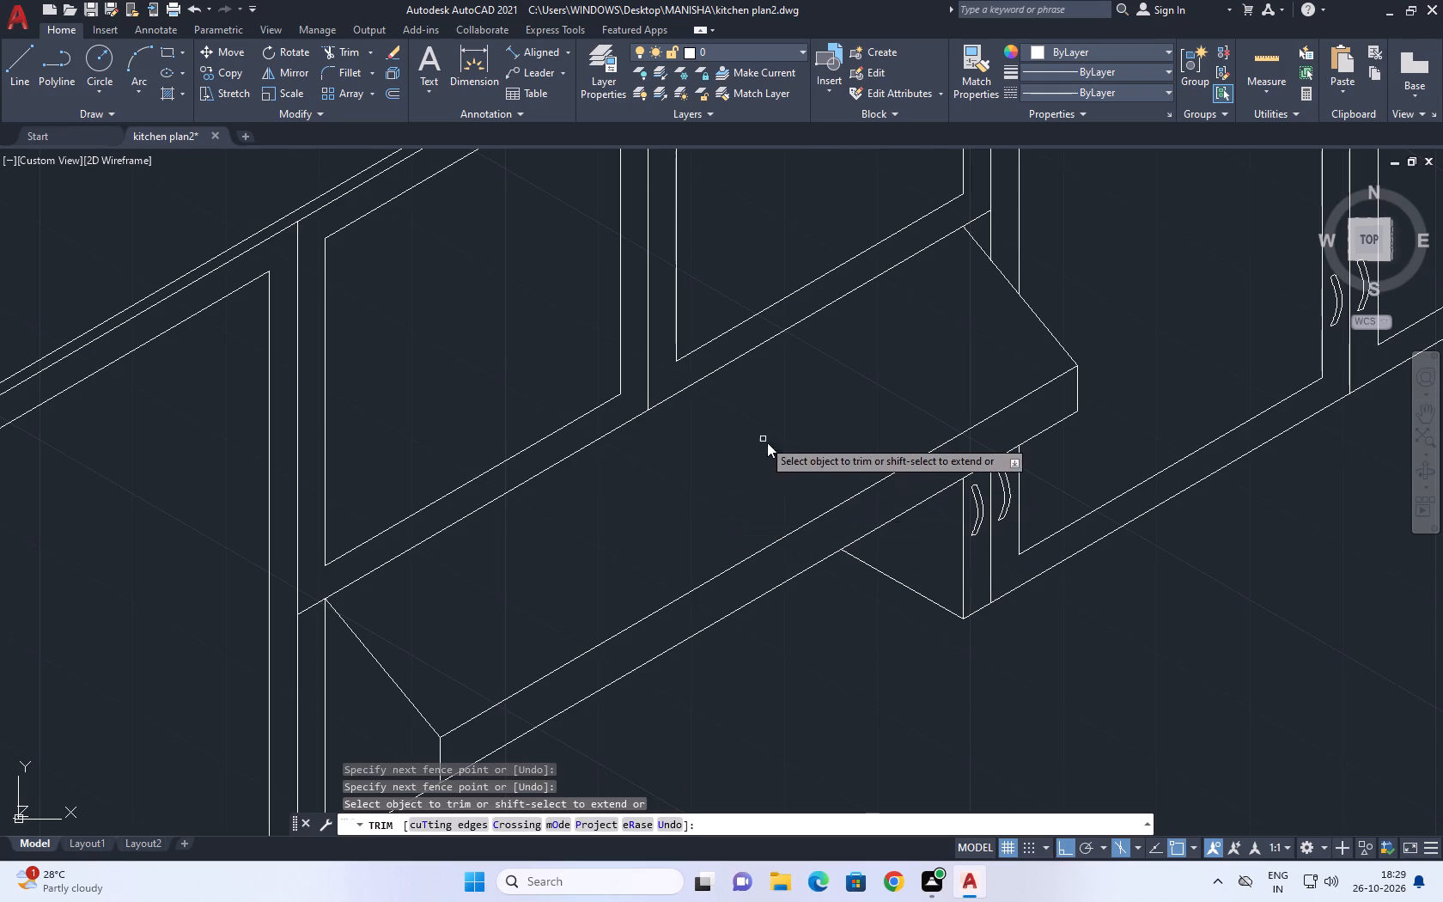
left_click(816, 459)
Examine the whole cabinet frame with its hood, side posts and the free space beside it.
scroll(827, 478, "down", 3)
middle_click_drag(872, 456, 846, 521)
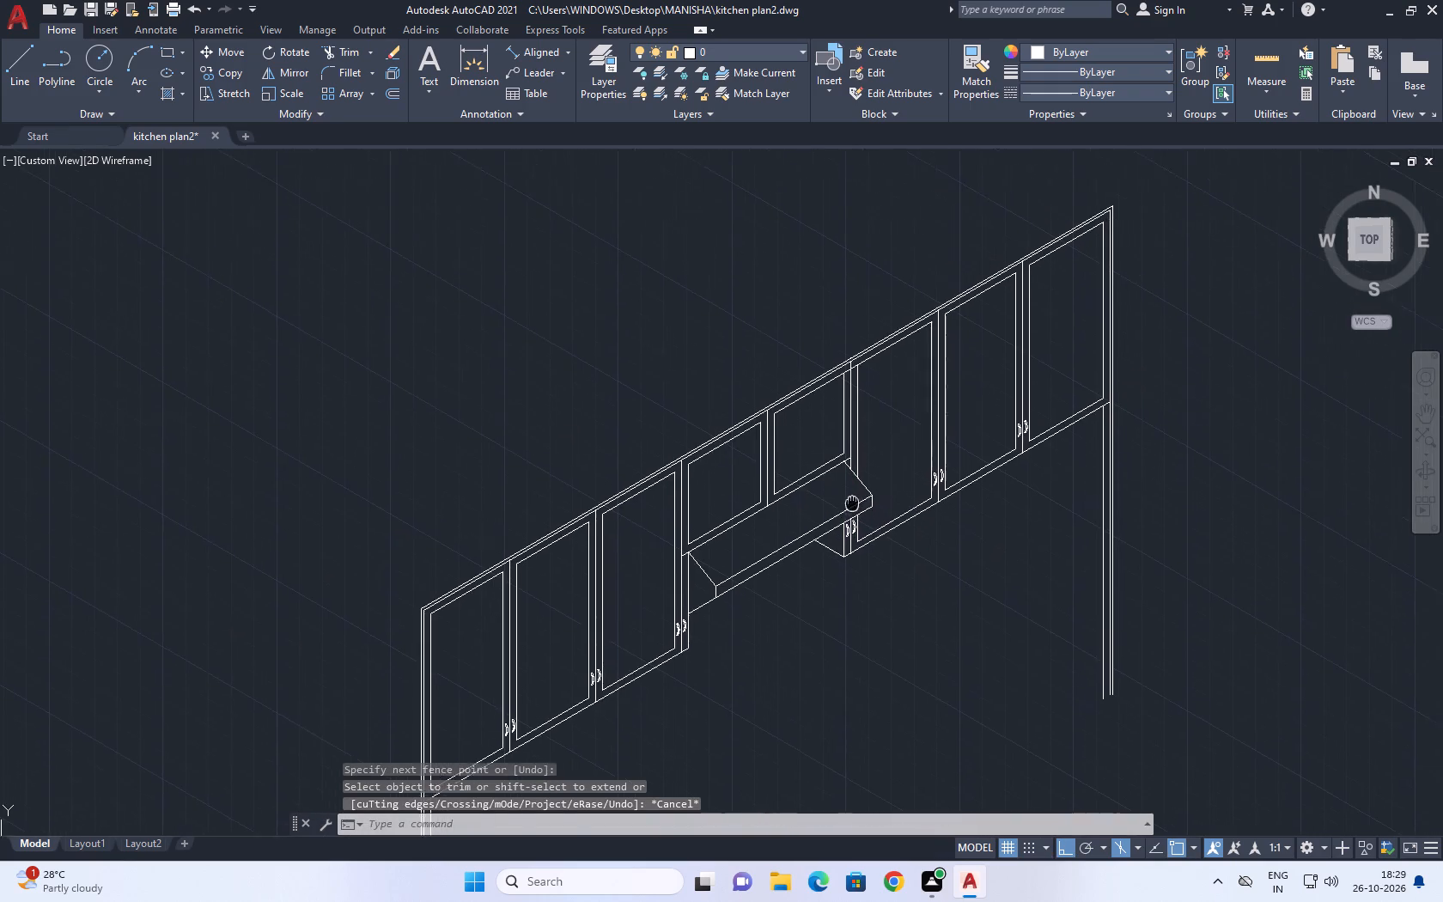
middle_click_drag(846, 521, 749, 503)
scroll(746, 515, "down", 1)
middle_click_drag(800, 563, 778, 512)
middle_click_drag(793, 471, 749, 417)
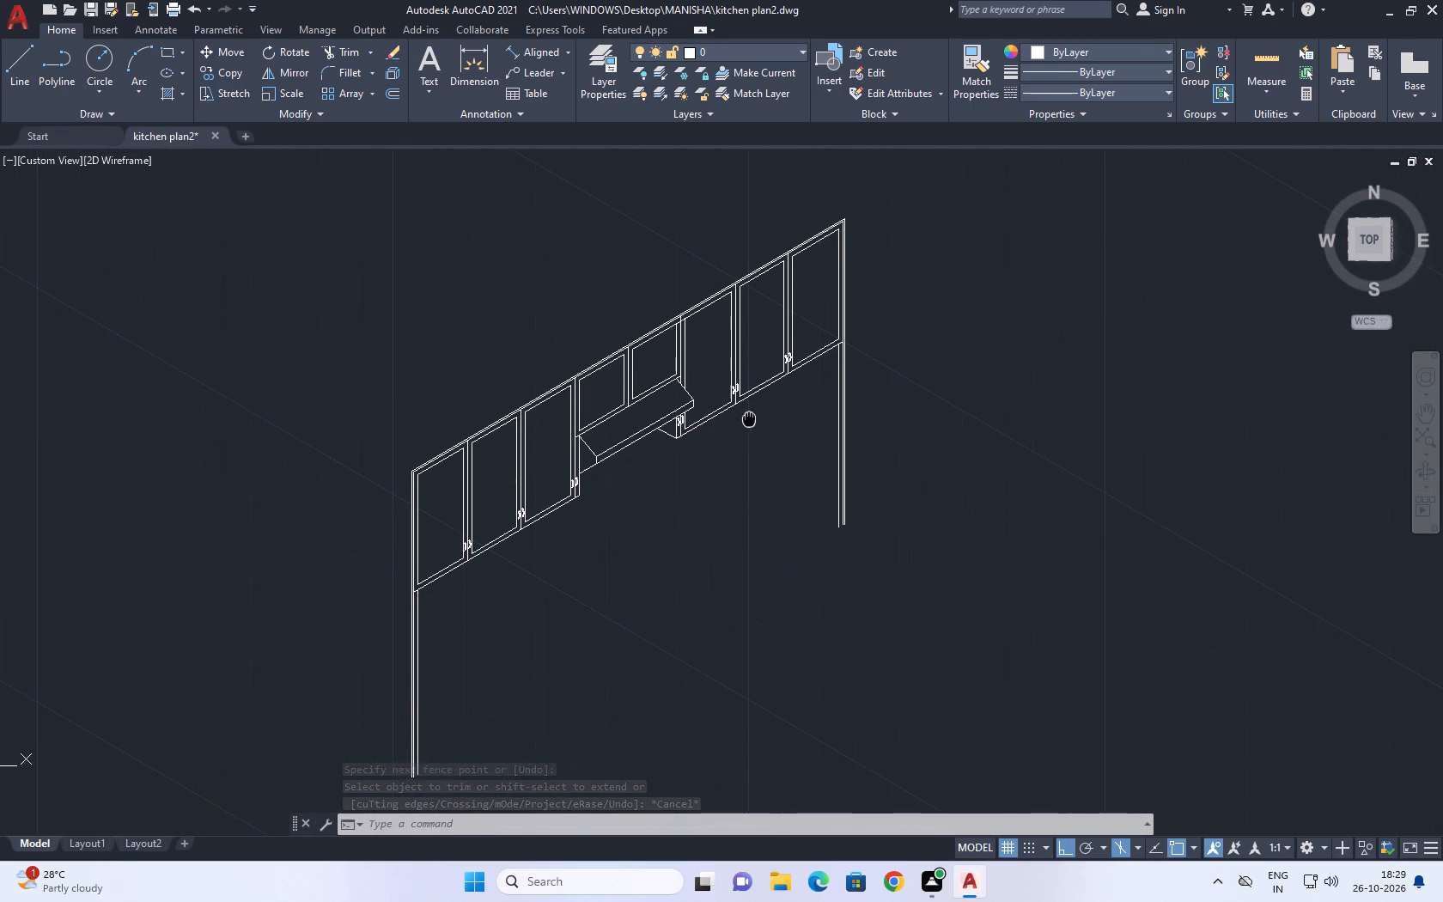
middle_click_drag(749, 417, 748, 417)
middle_click_drag(834, 442, 715, 571)
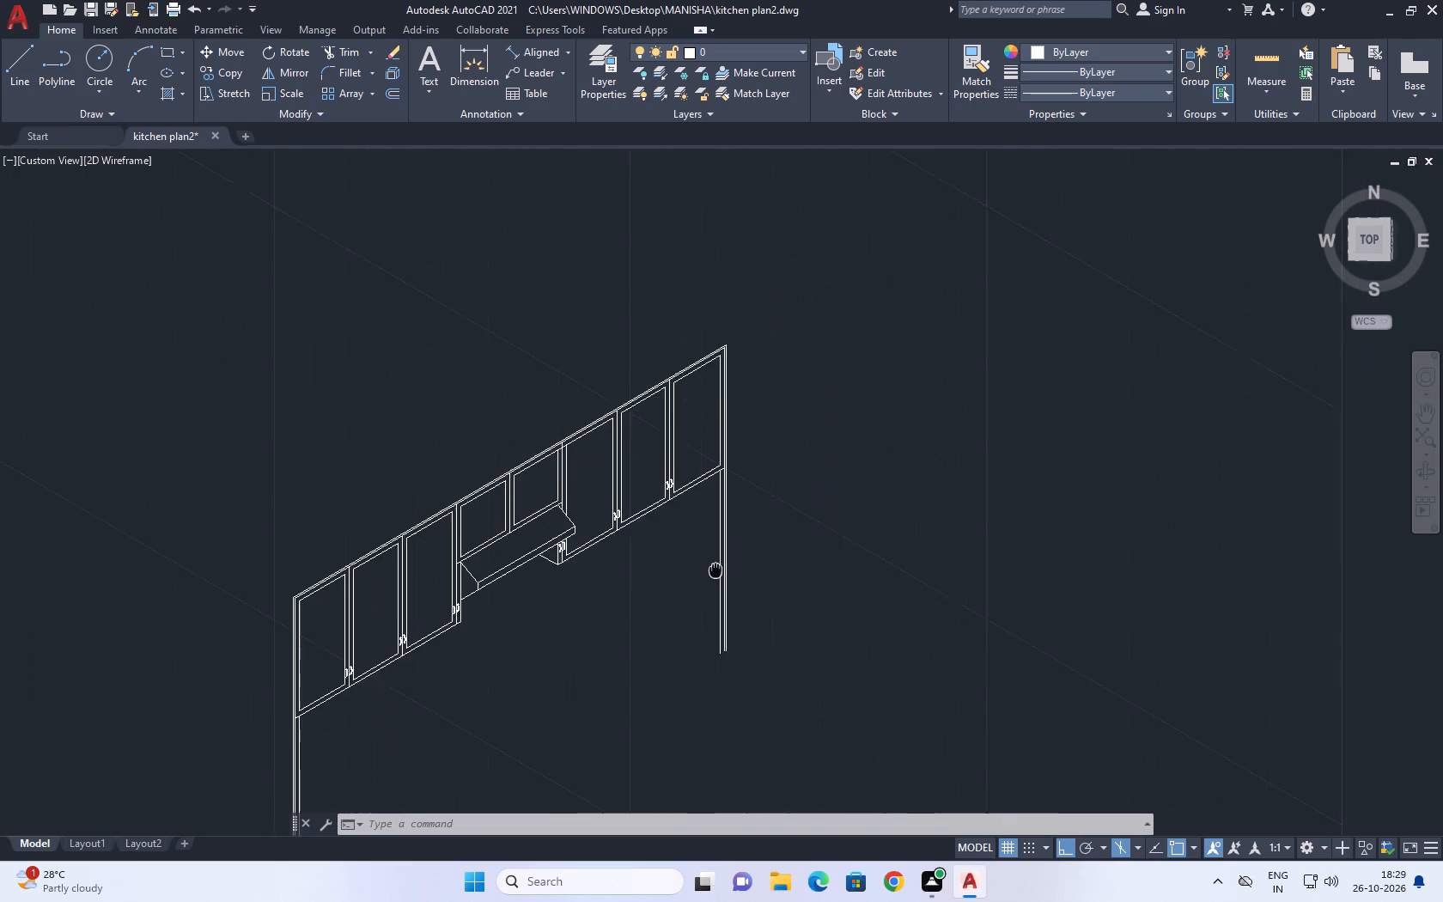
middle_click_drag(715, 571, 658, 525)
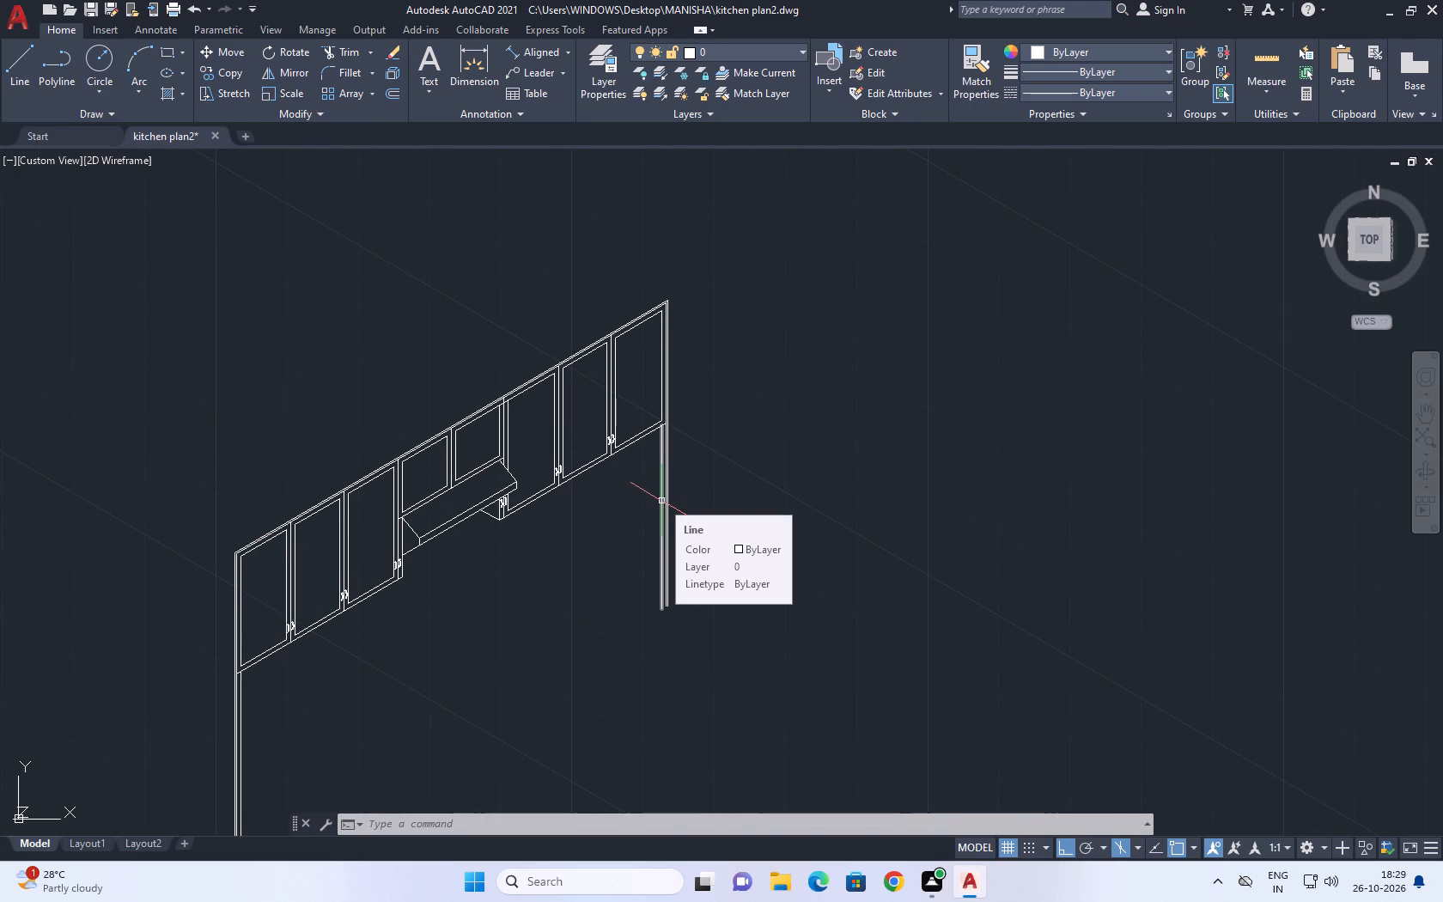
scroll(604, 495, "down", 1)
middle_click_drag(591, 475, 529, 433)
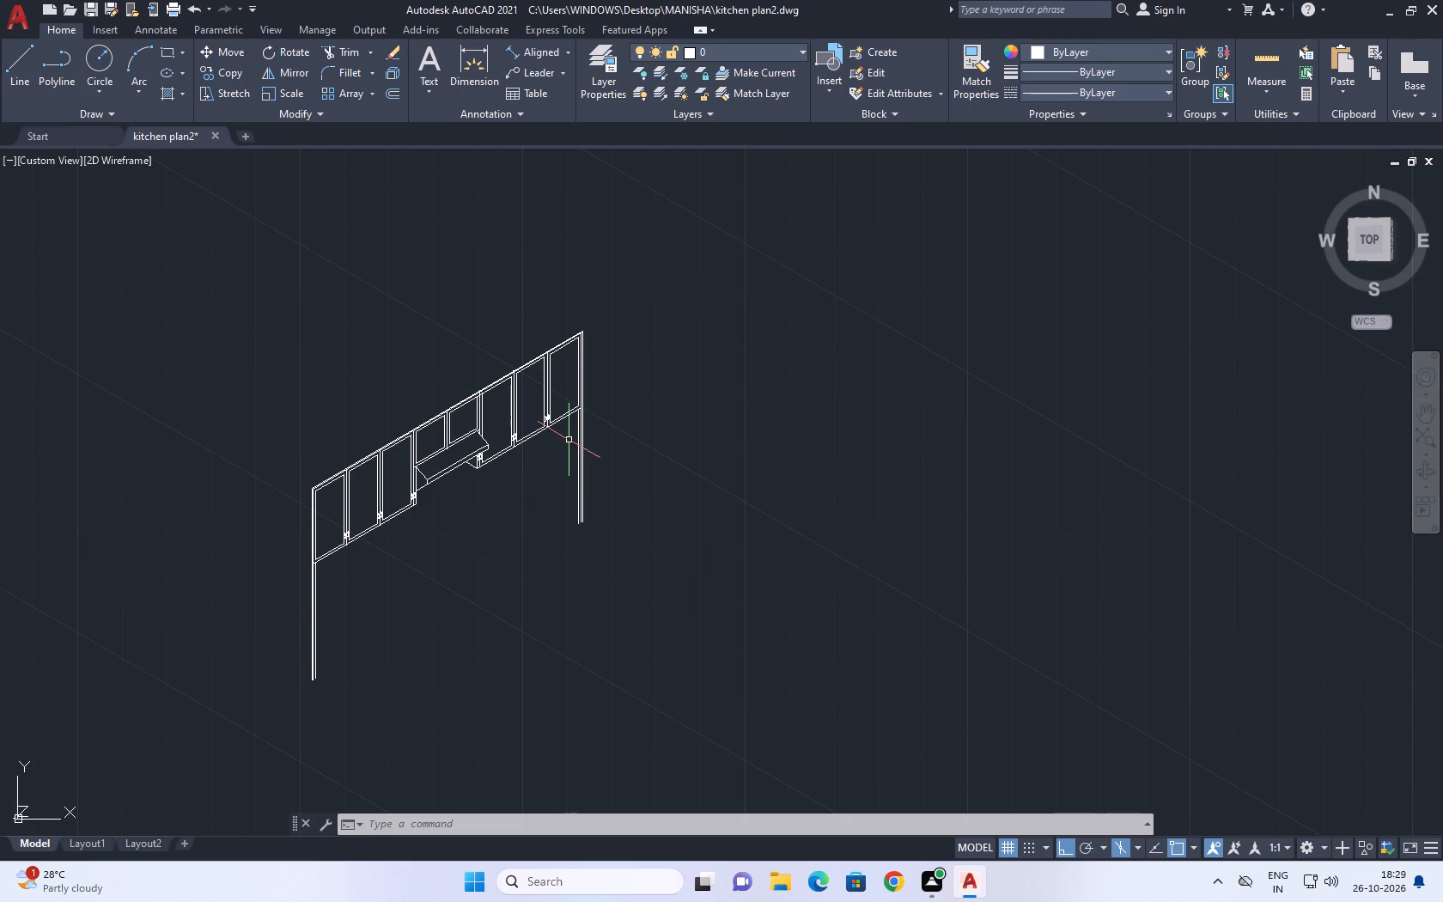
middle_click_drag(342, 447, 479, 494)
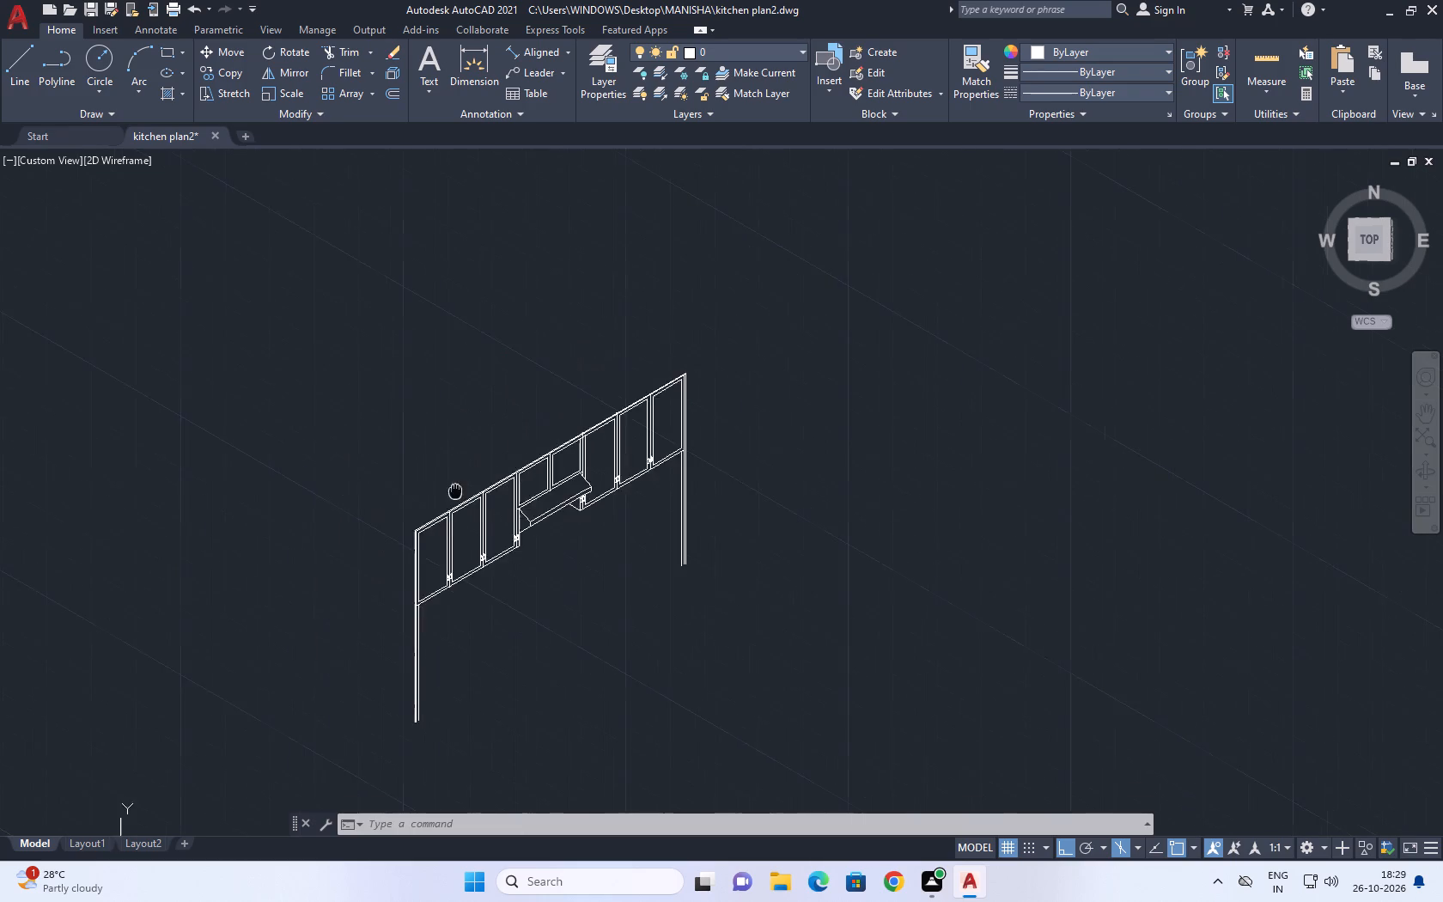
middle_click_drag(479, 494, 482, 496)
Draw a 151-unit line at 330° from the outer top corner of the frame's far post.
key("l")
key("space")
scroll(713, 388, "up", 2)
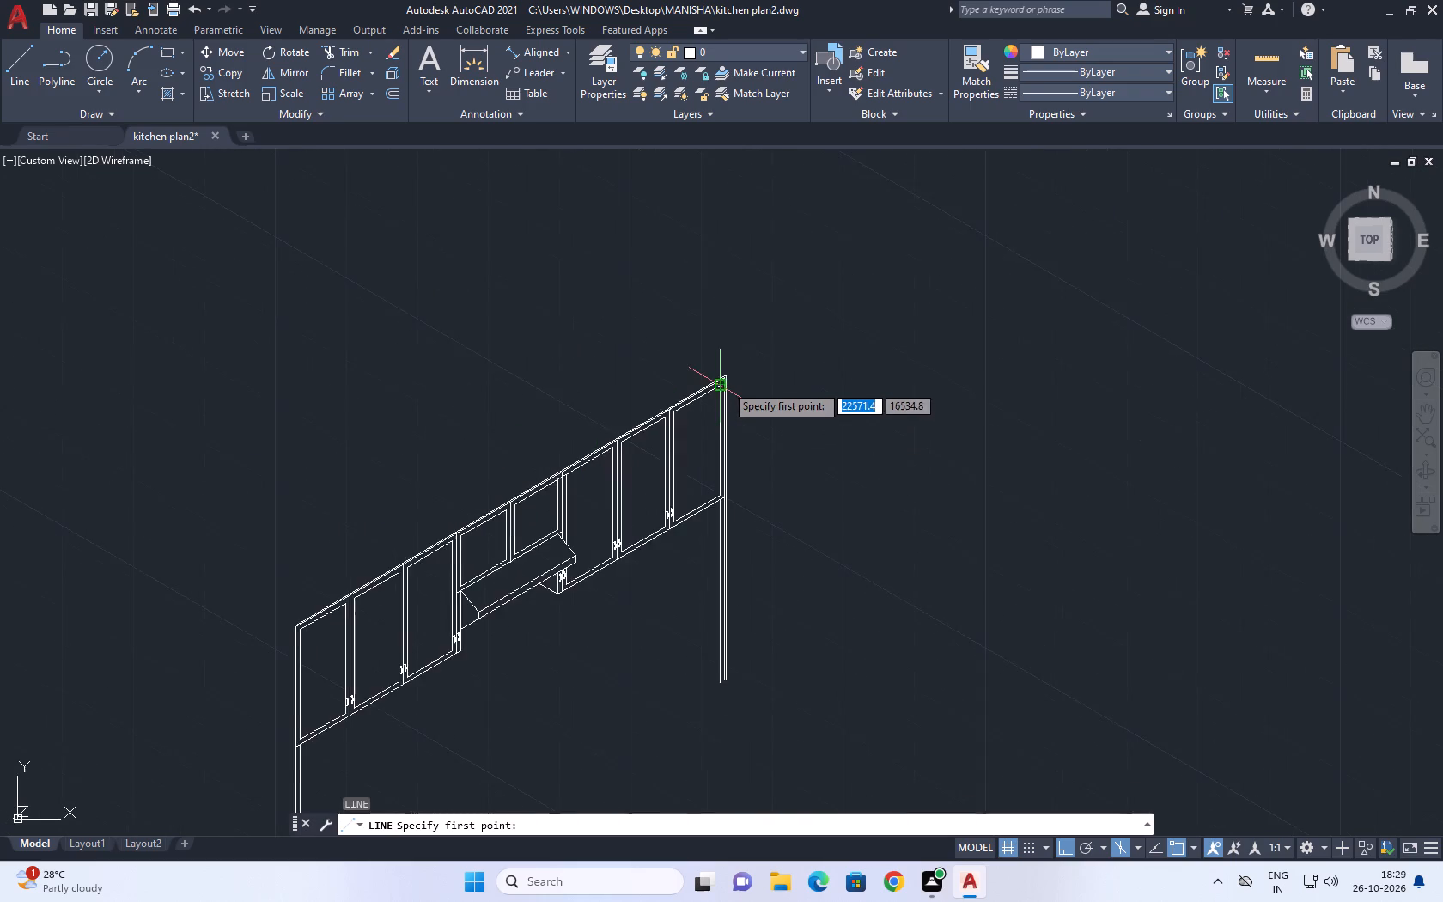
scroll(728, 369, "up", 3)
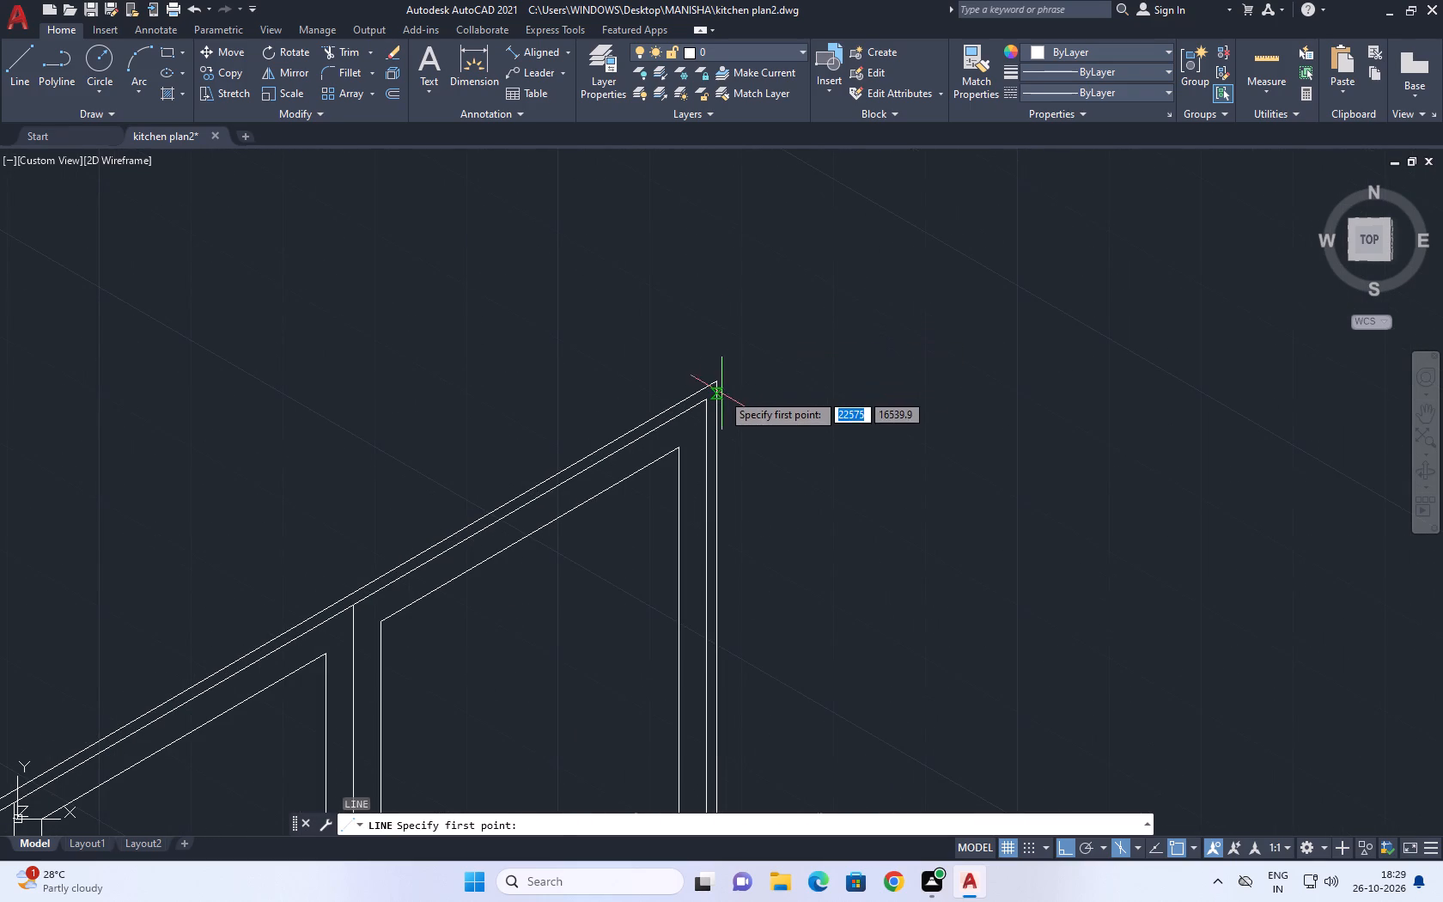
left_click(719, 378)
scroll(771, 365, "down", 4)
middle_click_drag(956, 545, 508, 350)
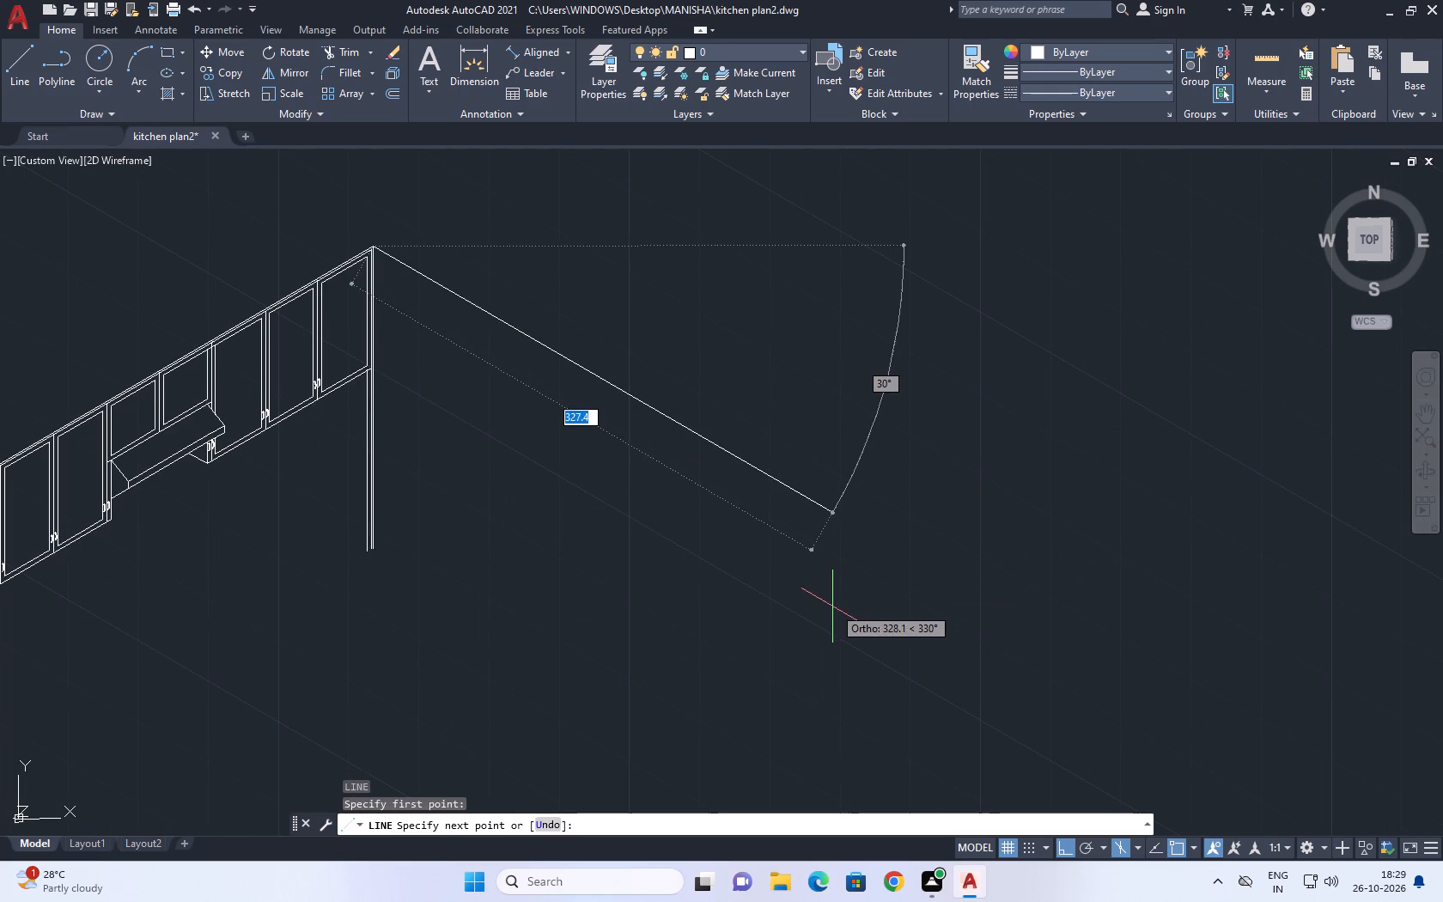
type("151")
key("Return")
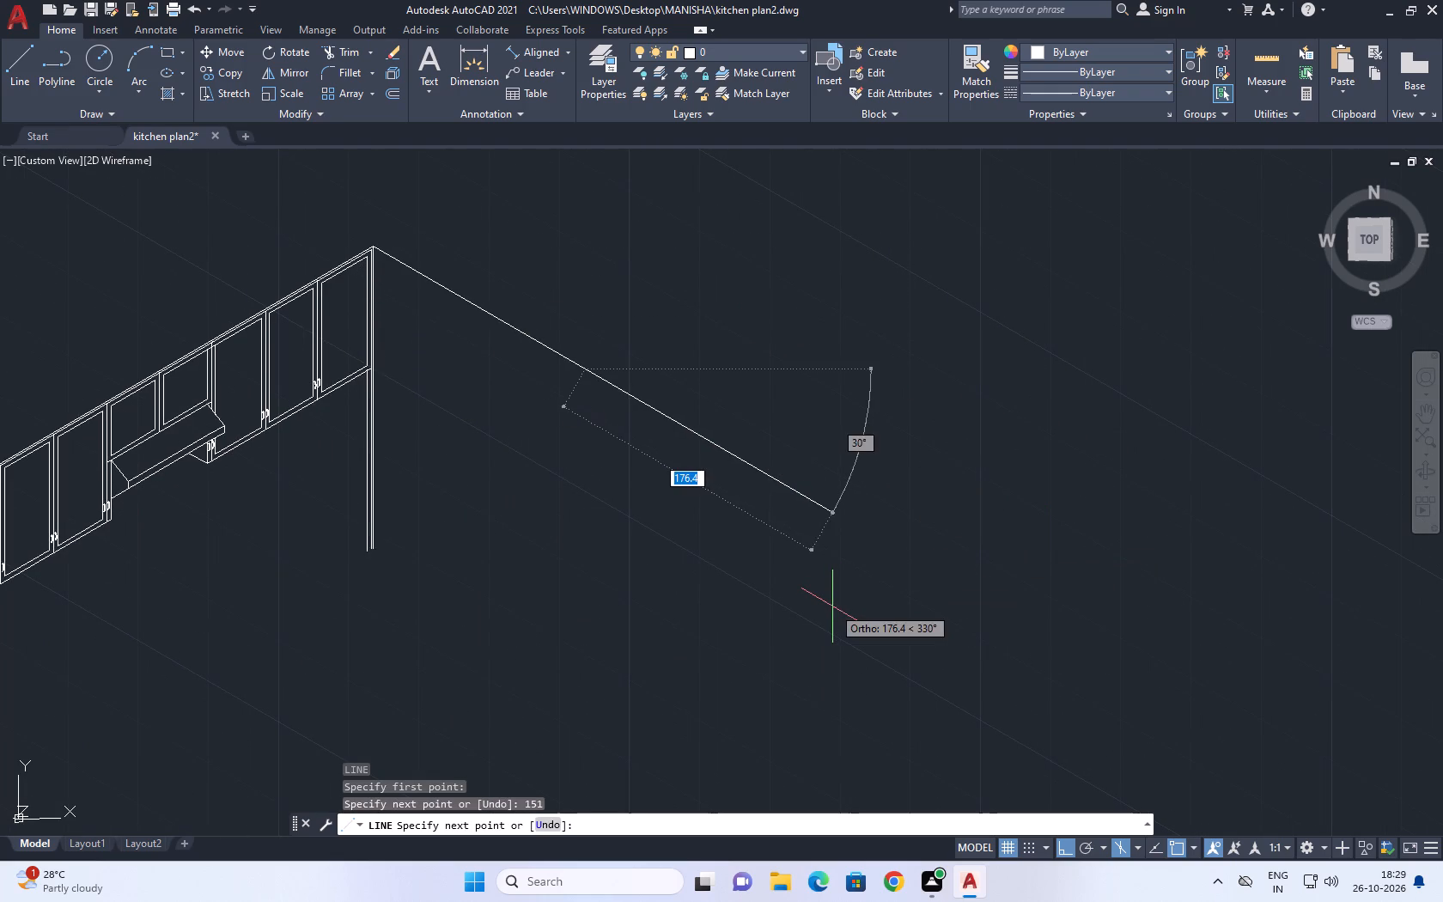
middle_click_drag(529, 612, 635, 422)
right_click_drag(625, 515, 618, 514)
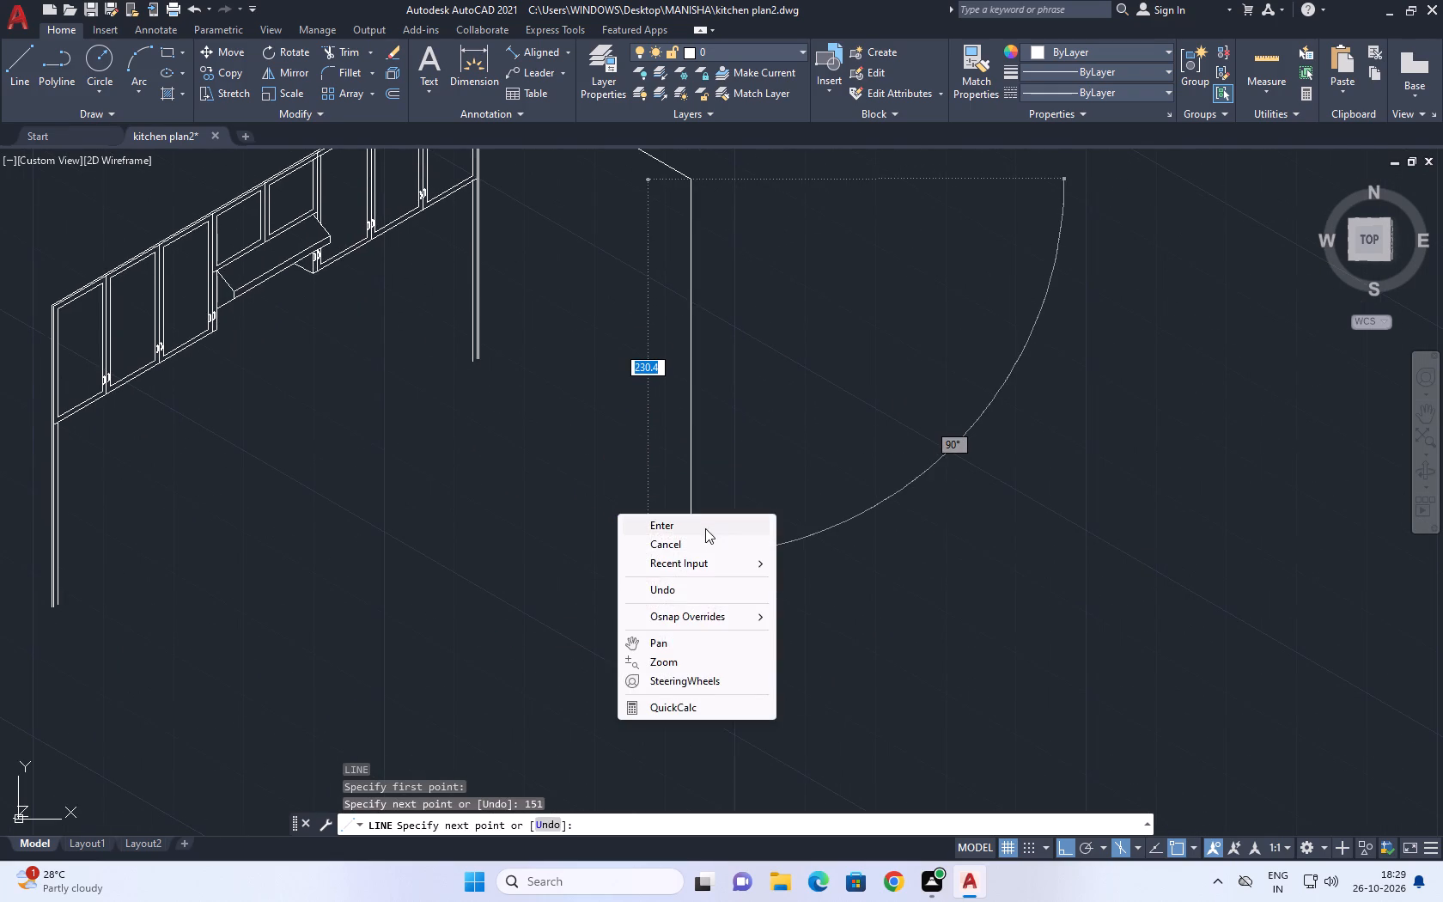
left_click(705, 552)
Copy the 151-unit top line of the side run 1 unit straight down.
middle_click_drag(633, 318, 695, 618)
scroll(621, 407, "up", 2)
left_click(663, 377)
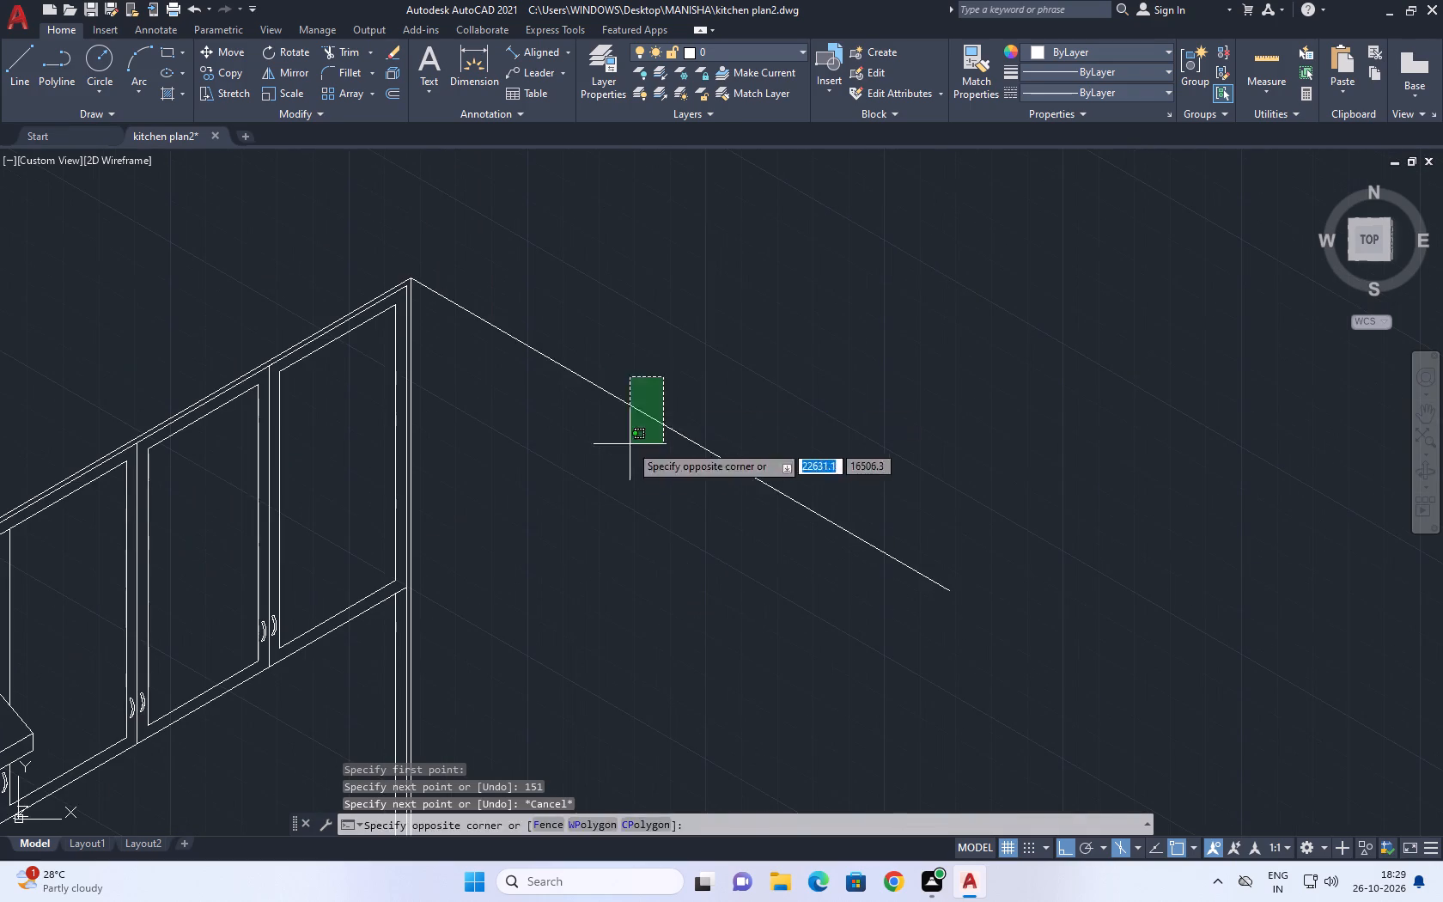
left_click(625, 452)
type("co")
key("space")
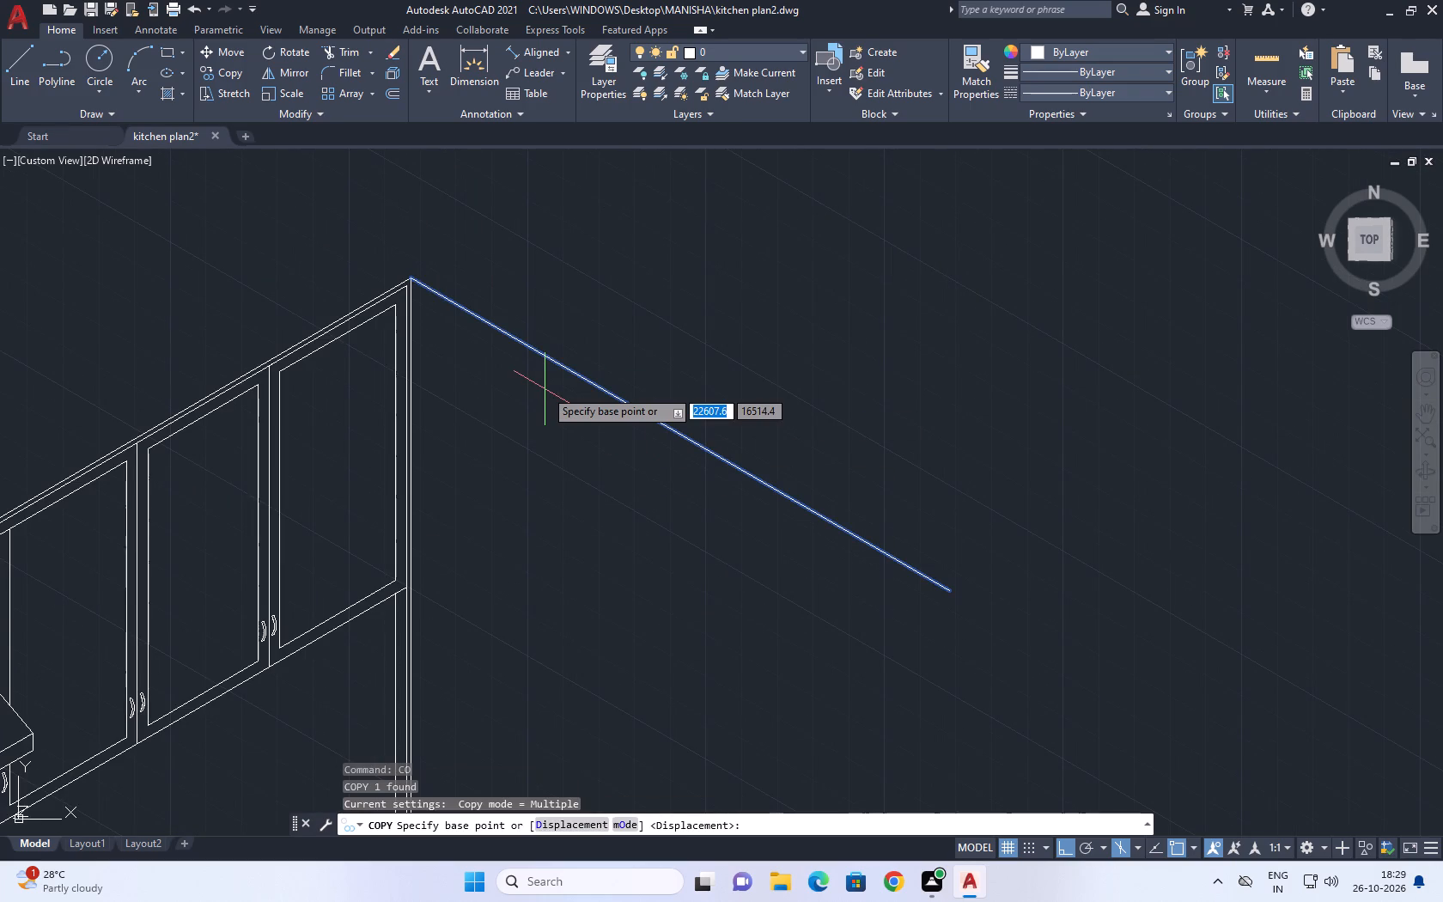
left_click(543, 379)
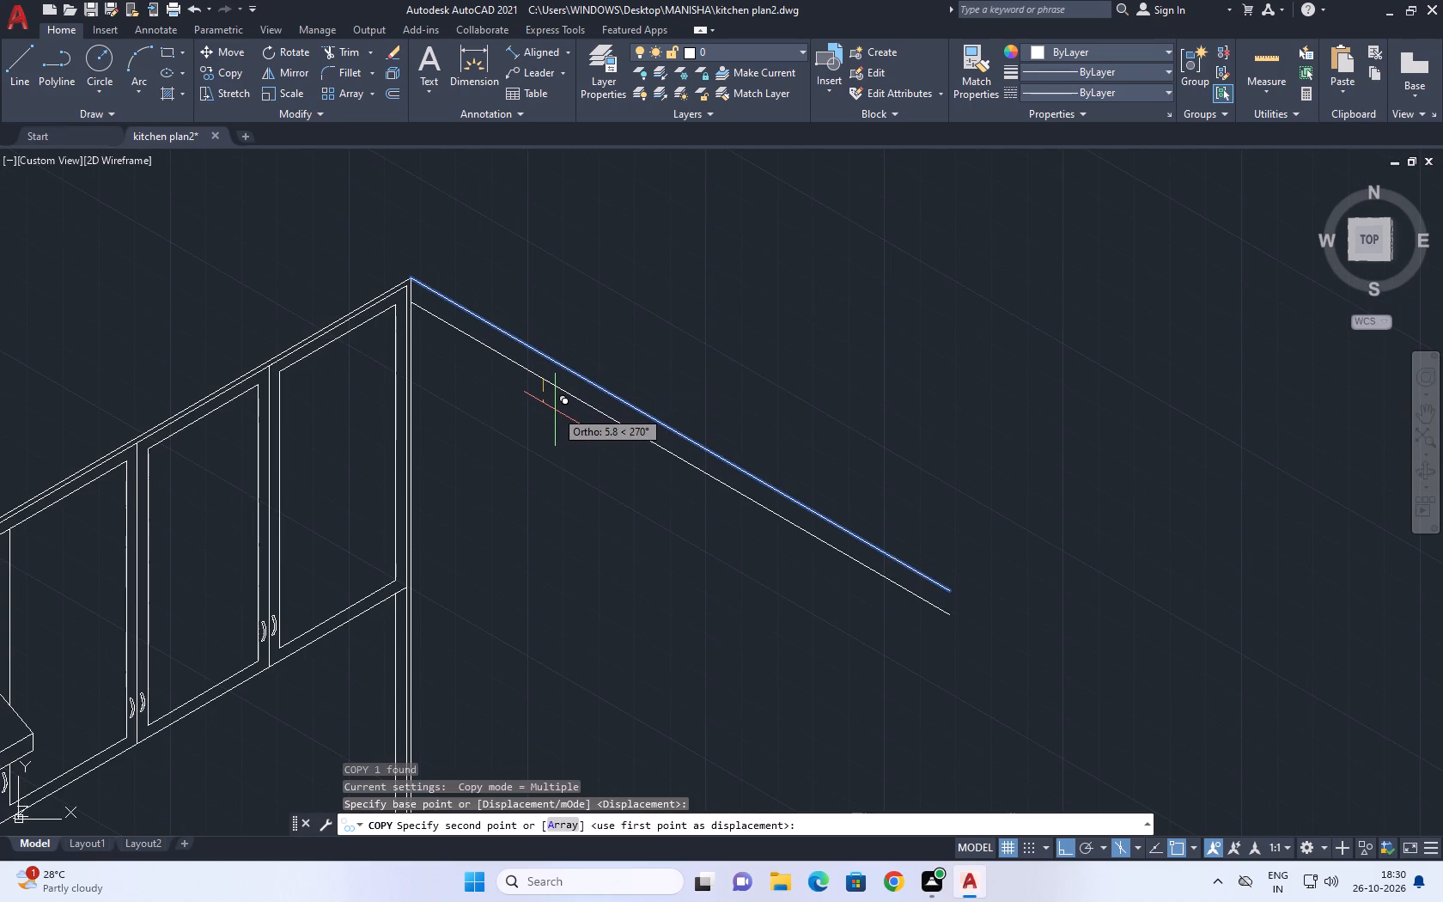
key("1")
key("Return")
right_click_drag(681, 357, 671, 348)
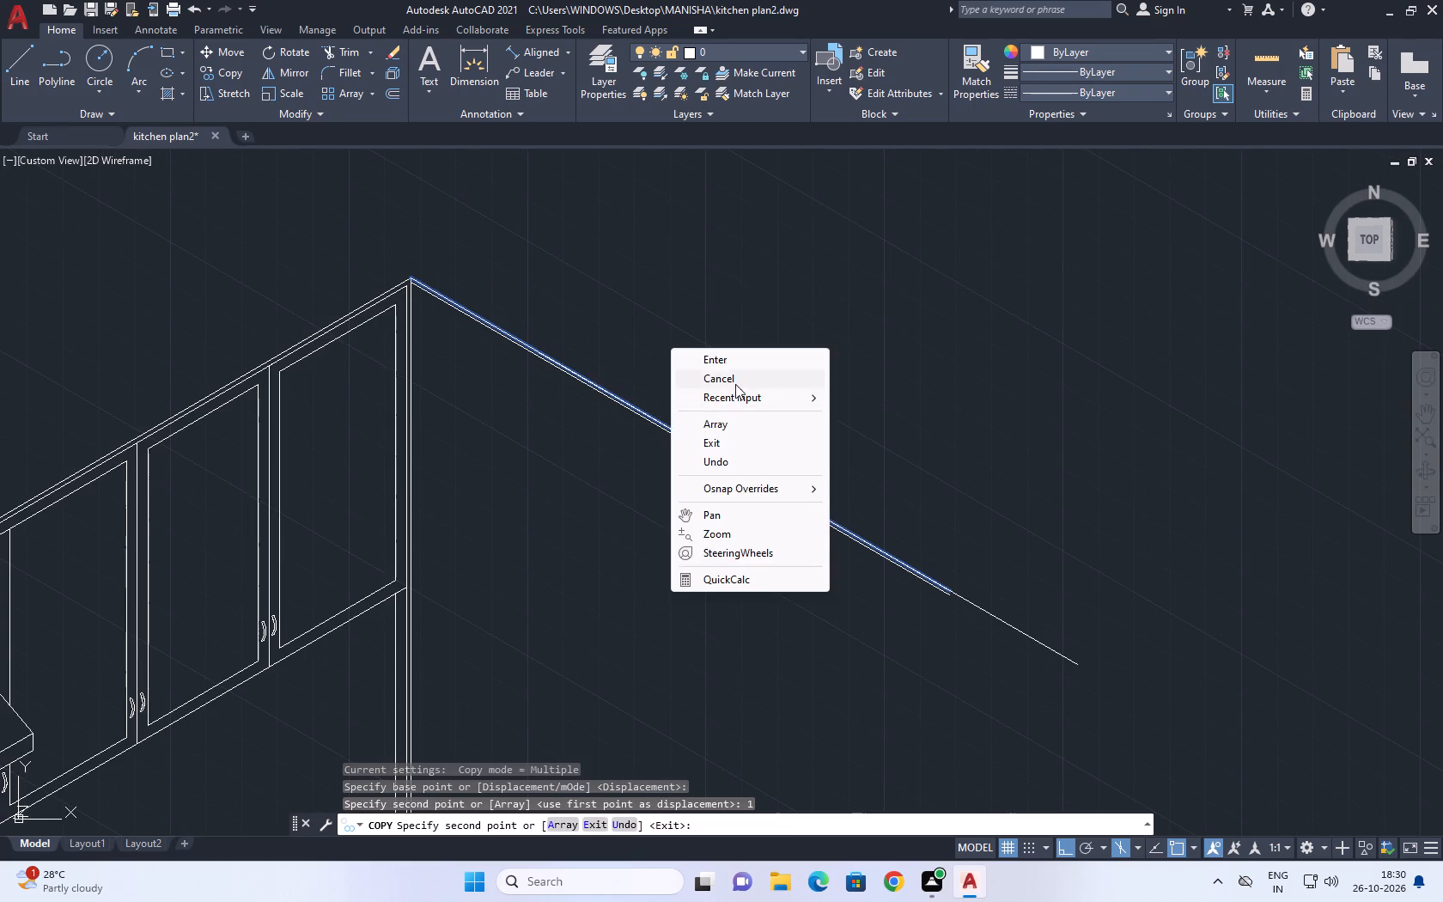
left_click(736, 382)
Draw a 185-unit vertical line down from the outer end of the side run's upper top line.
middle_click_drag(506, 405, 476, 305)
middle_click_drag(715, 452, 667, 386)
type("l")
key("space")
scroll(863, 419, "up", 1)
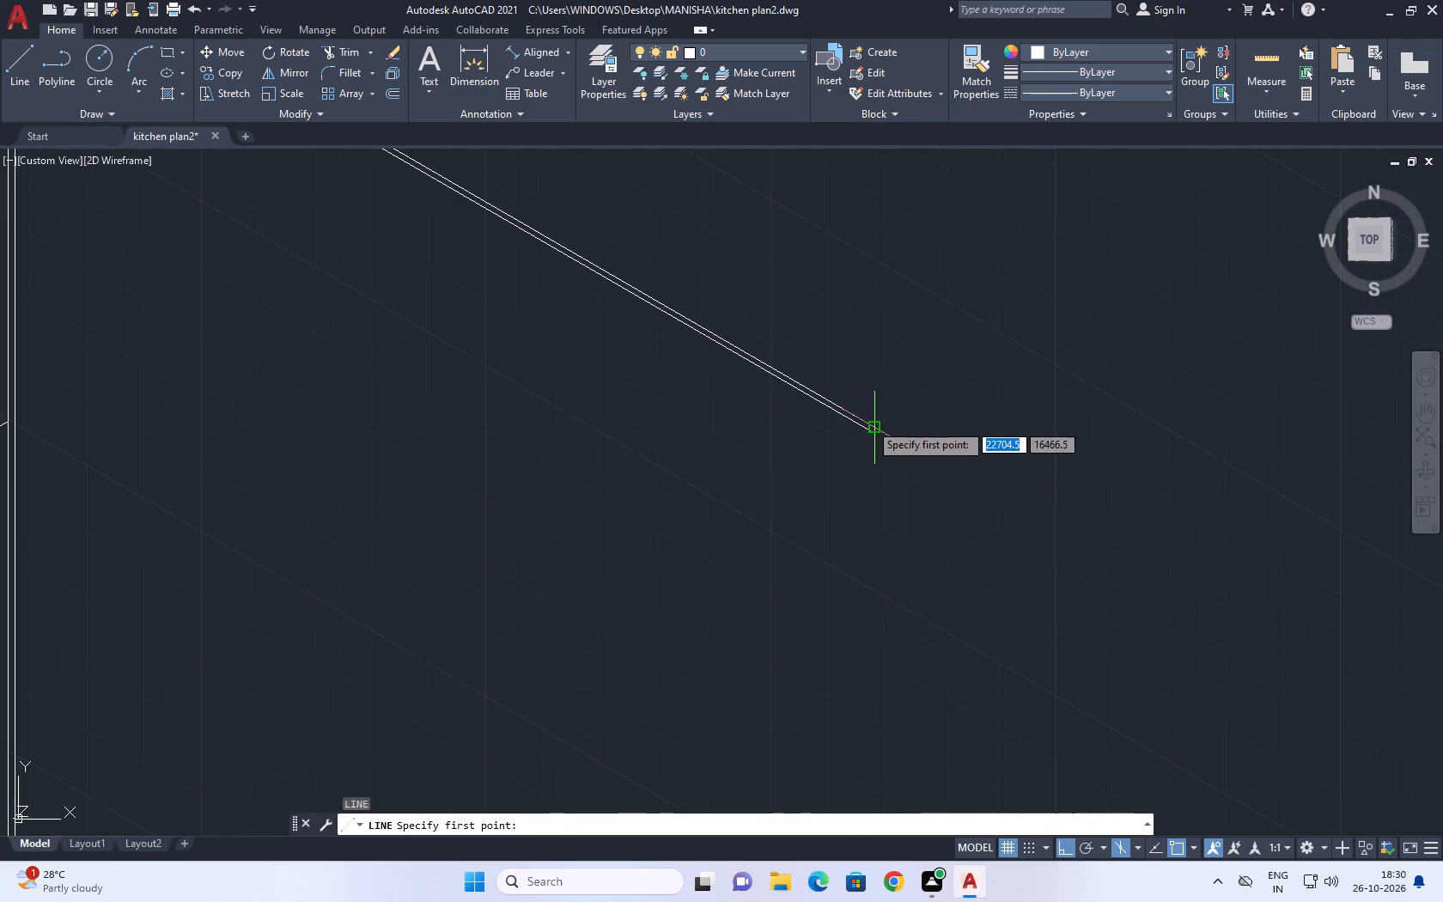
left_click(874, 428)
middle_click_drag(804, 704, 860, 323)
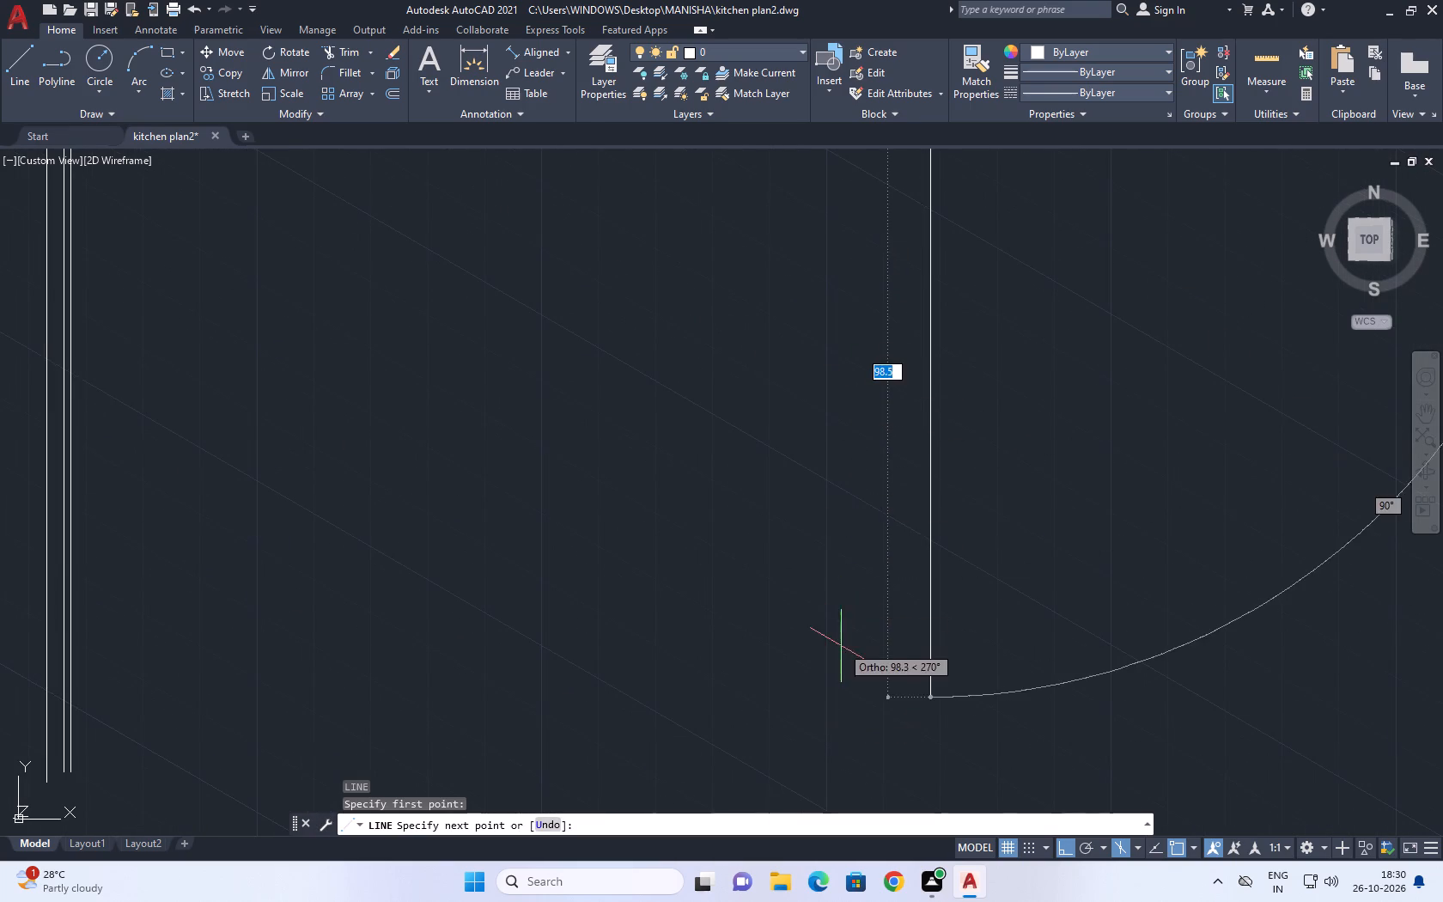
type("15")
key("BackSpace")
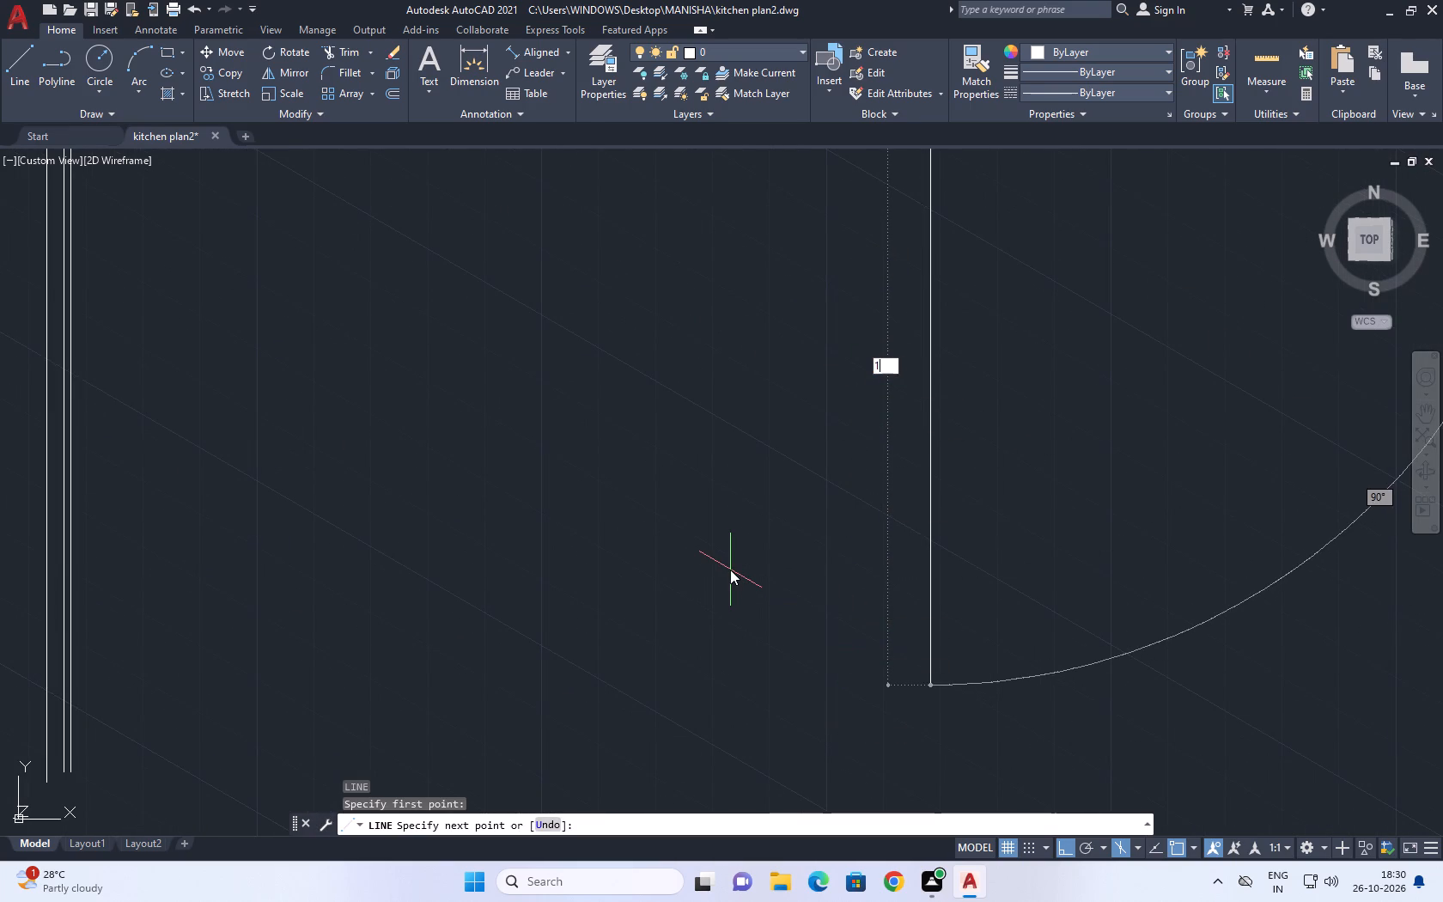
type("85")
key("Return")
right_click(704, 477)
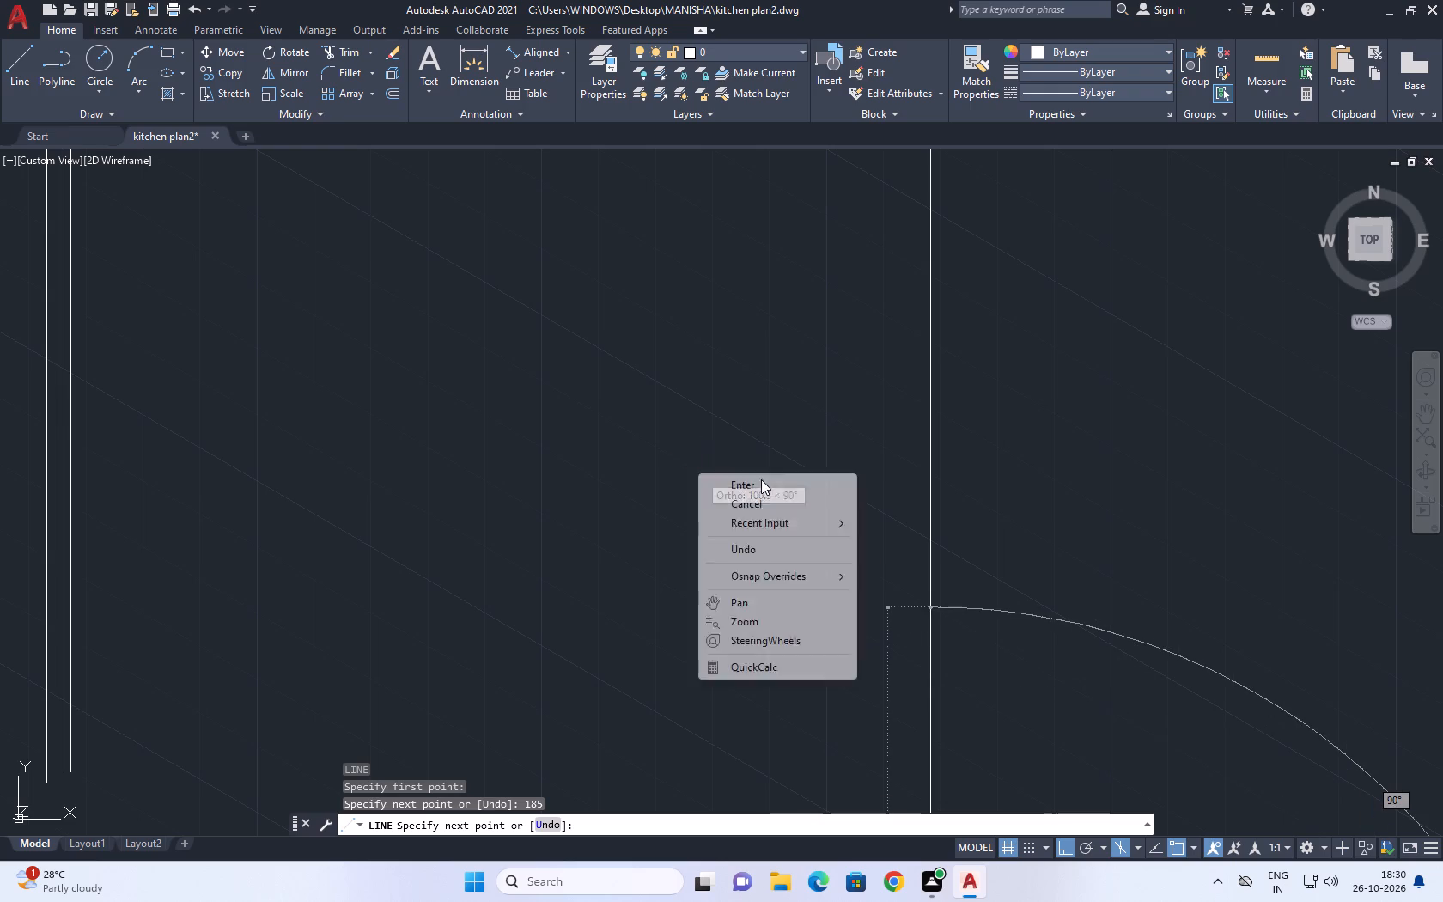
left_click(765, 498)
Examine the whole cabinet frame together with the outline of the adjoining side run.
scroll(777, 481, "down", 4)
middle_click_drag(788, 493, 634, 477)
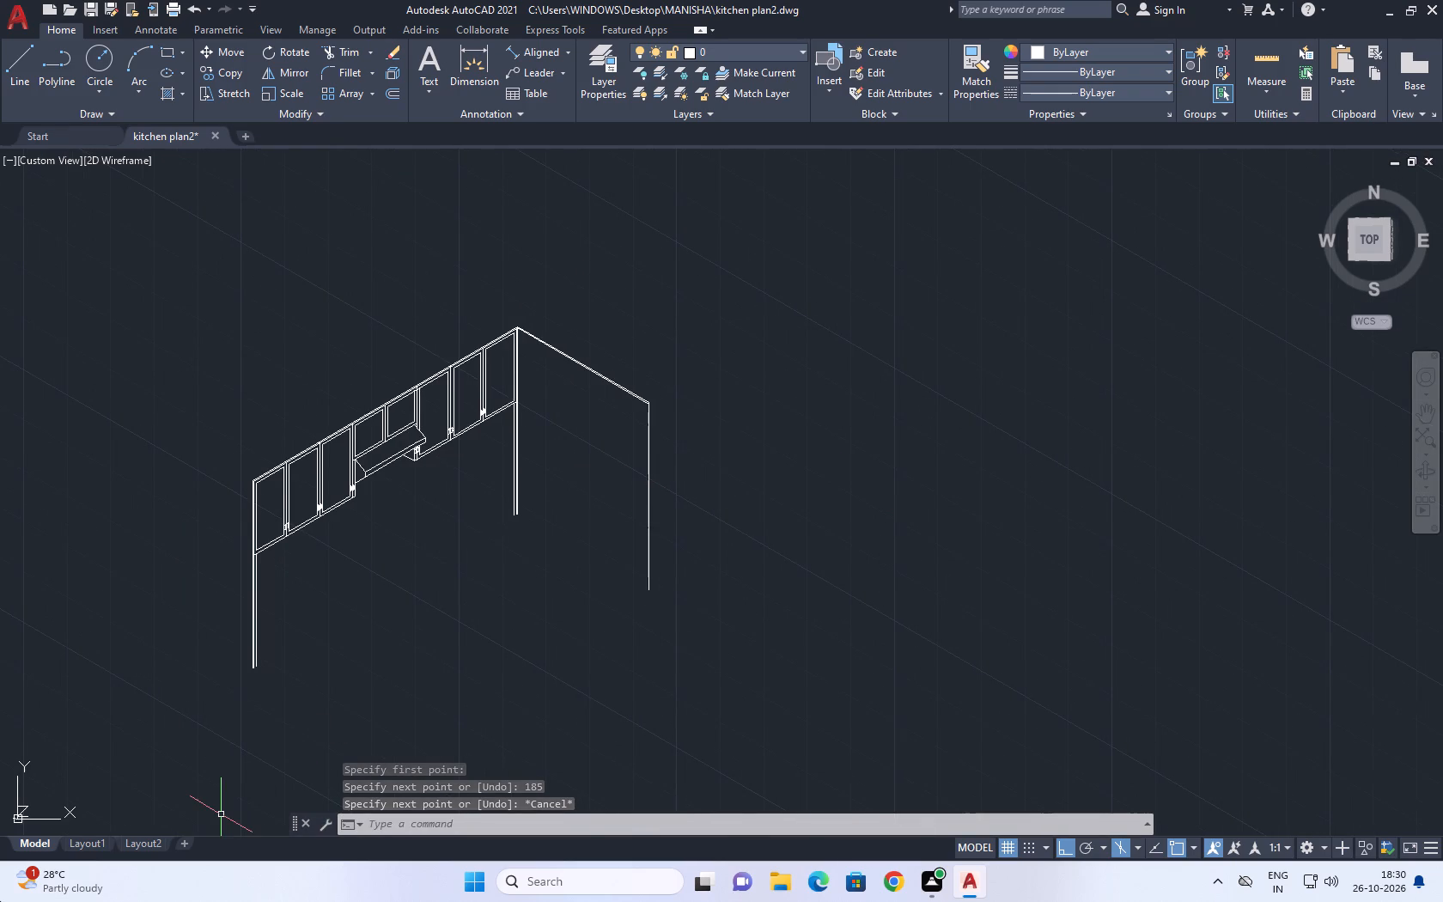
scroll(258, 457, "up", 1)
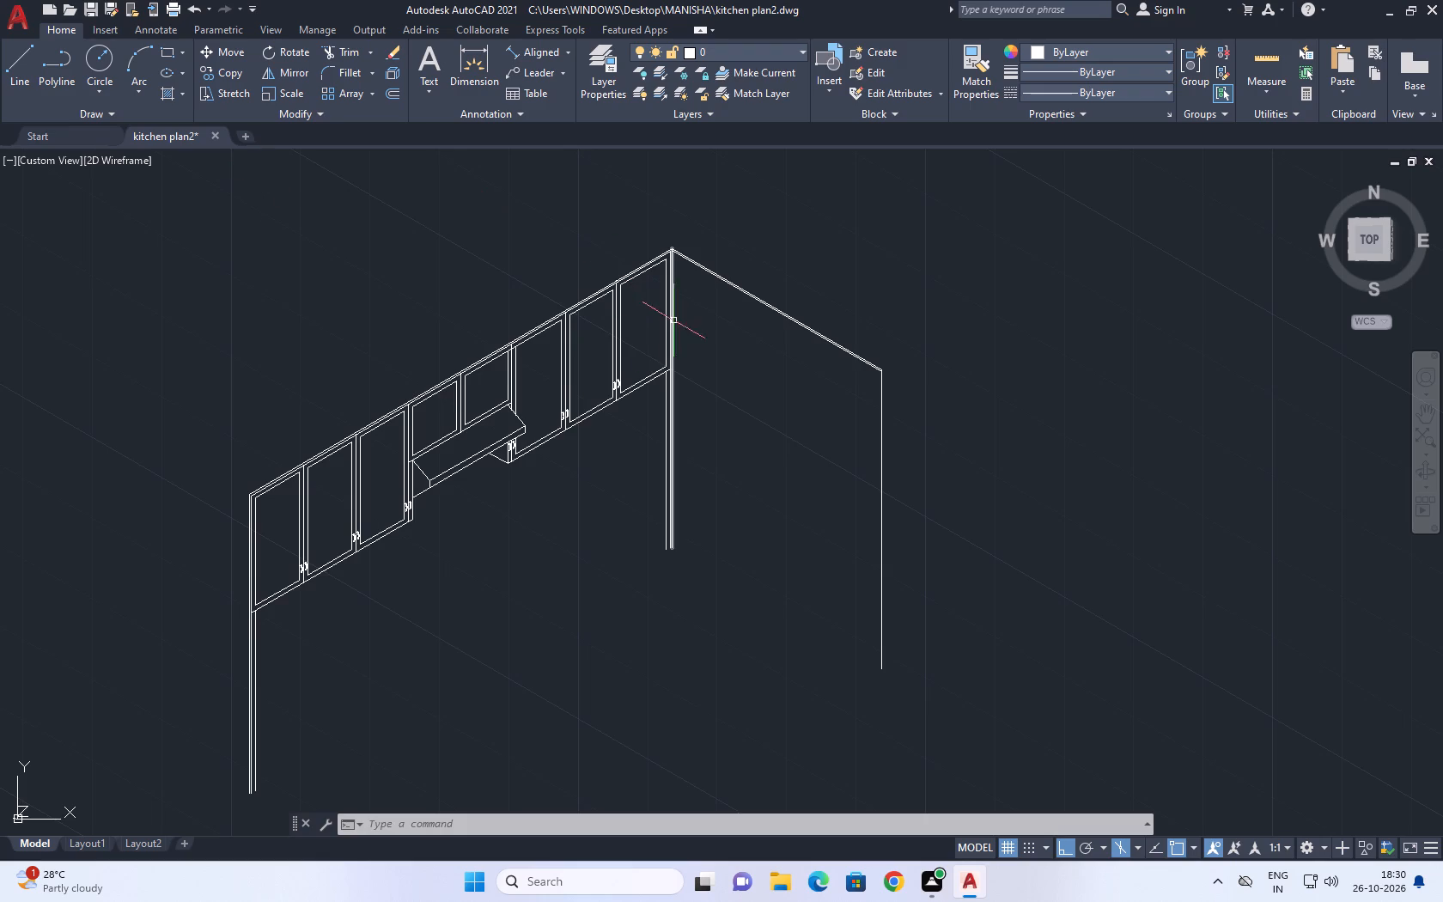
middle_click_drag(423, 329, 642, 322)
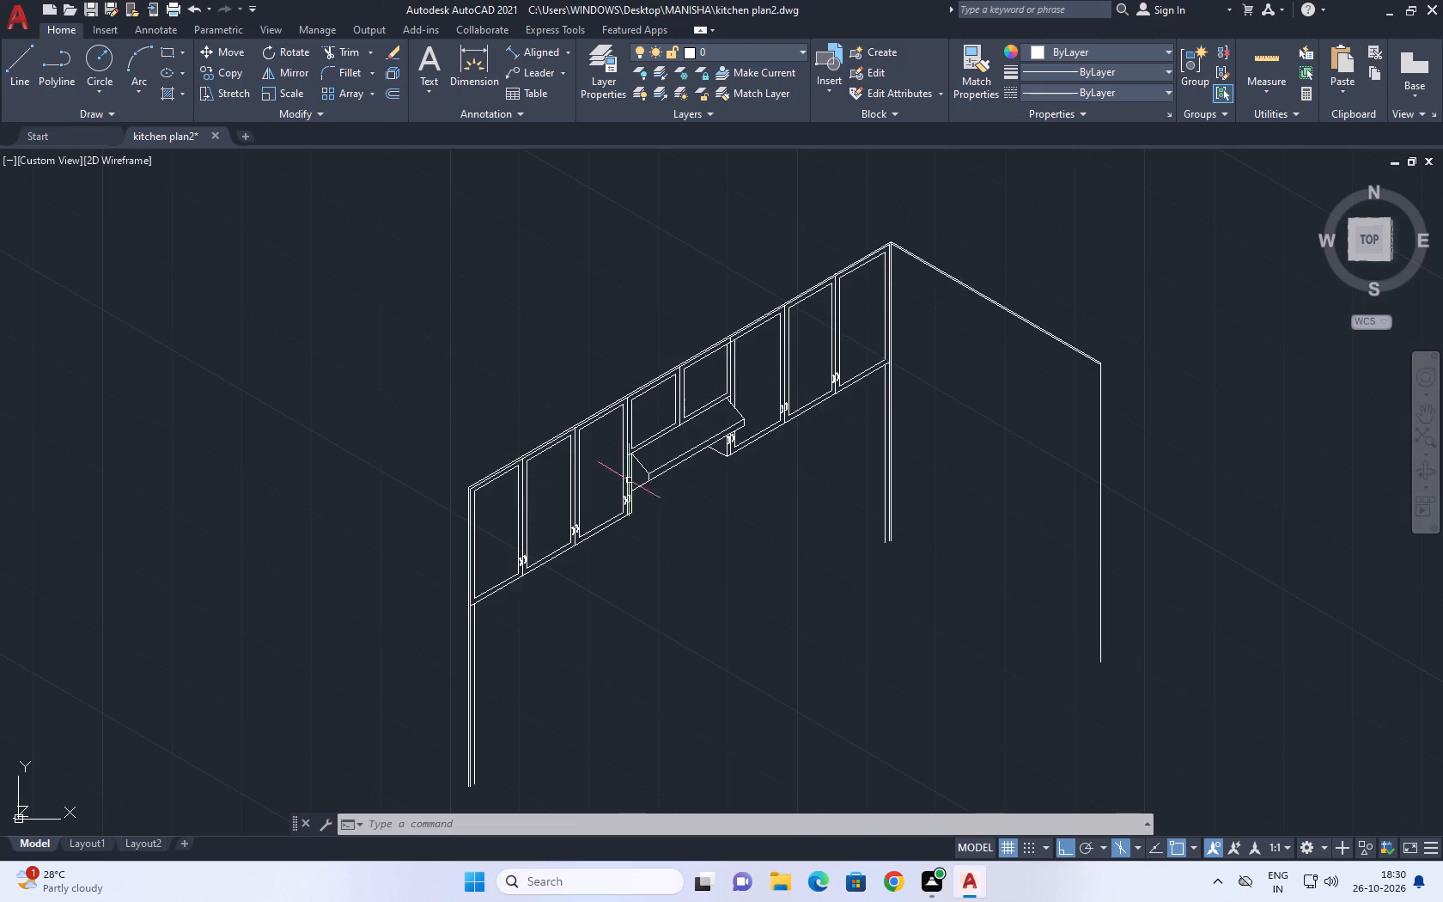
scroll(776, 436, "down", 1)
middle_click_drag(771, 428, 612, 361)
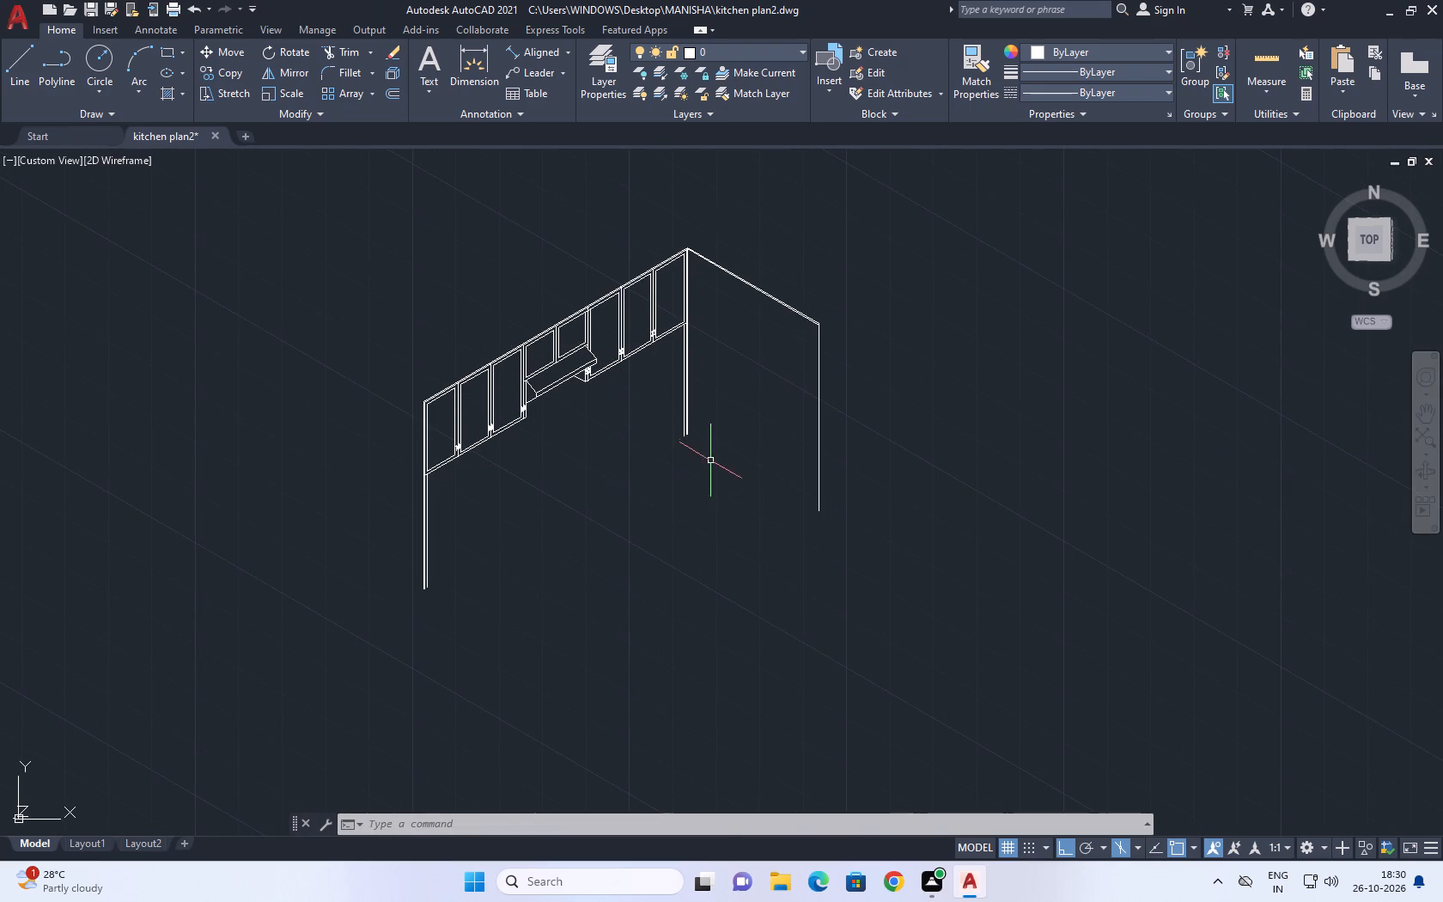
middle_click_drag(716, 435, 707, 424)
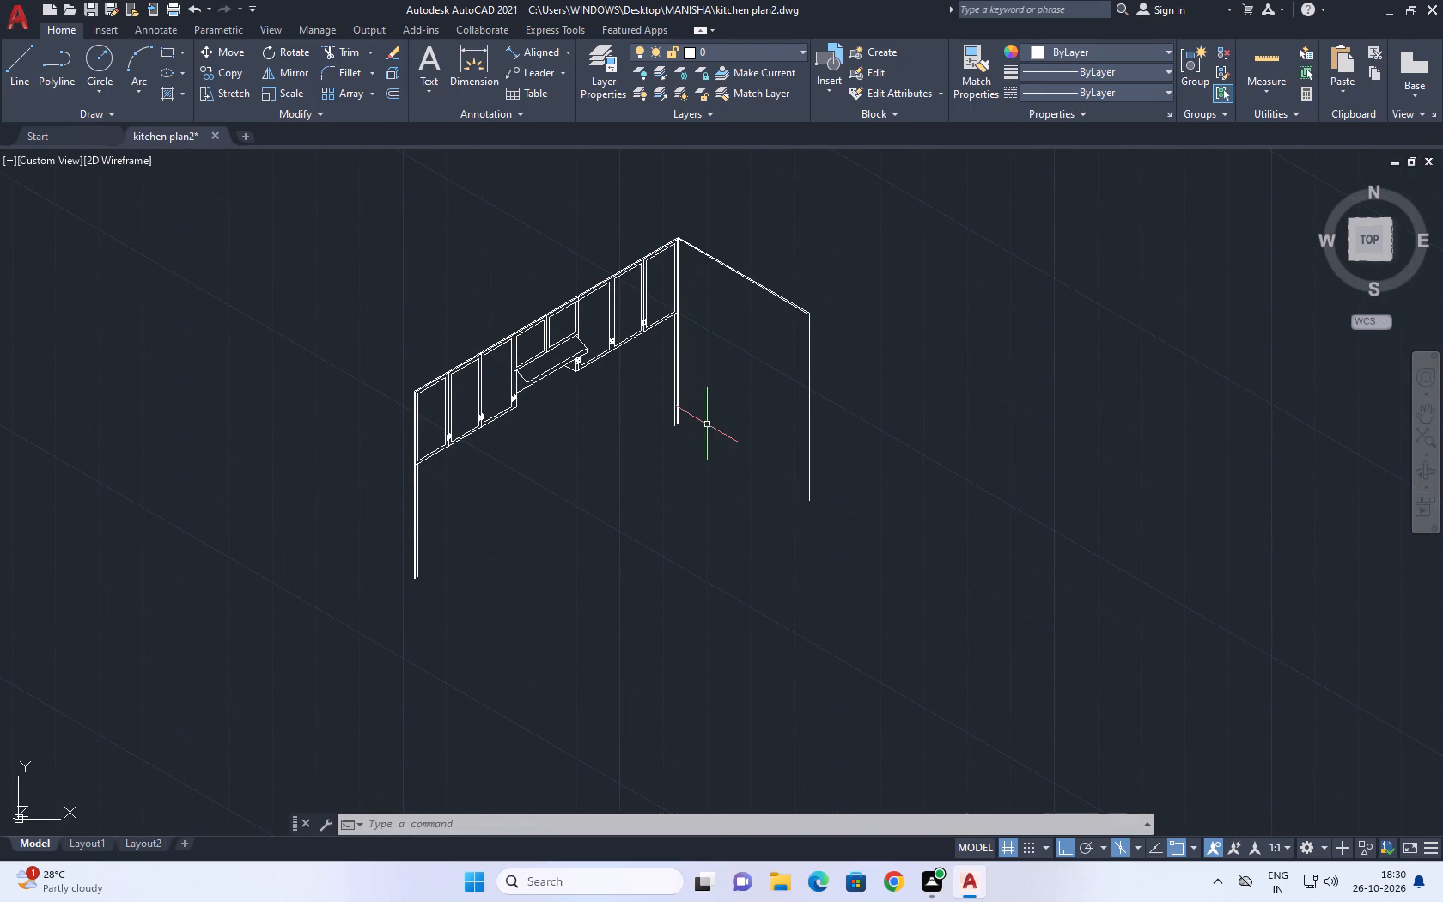
scroll(732, 246, "up", 5)
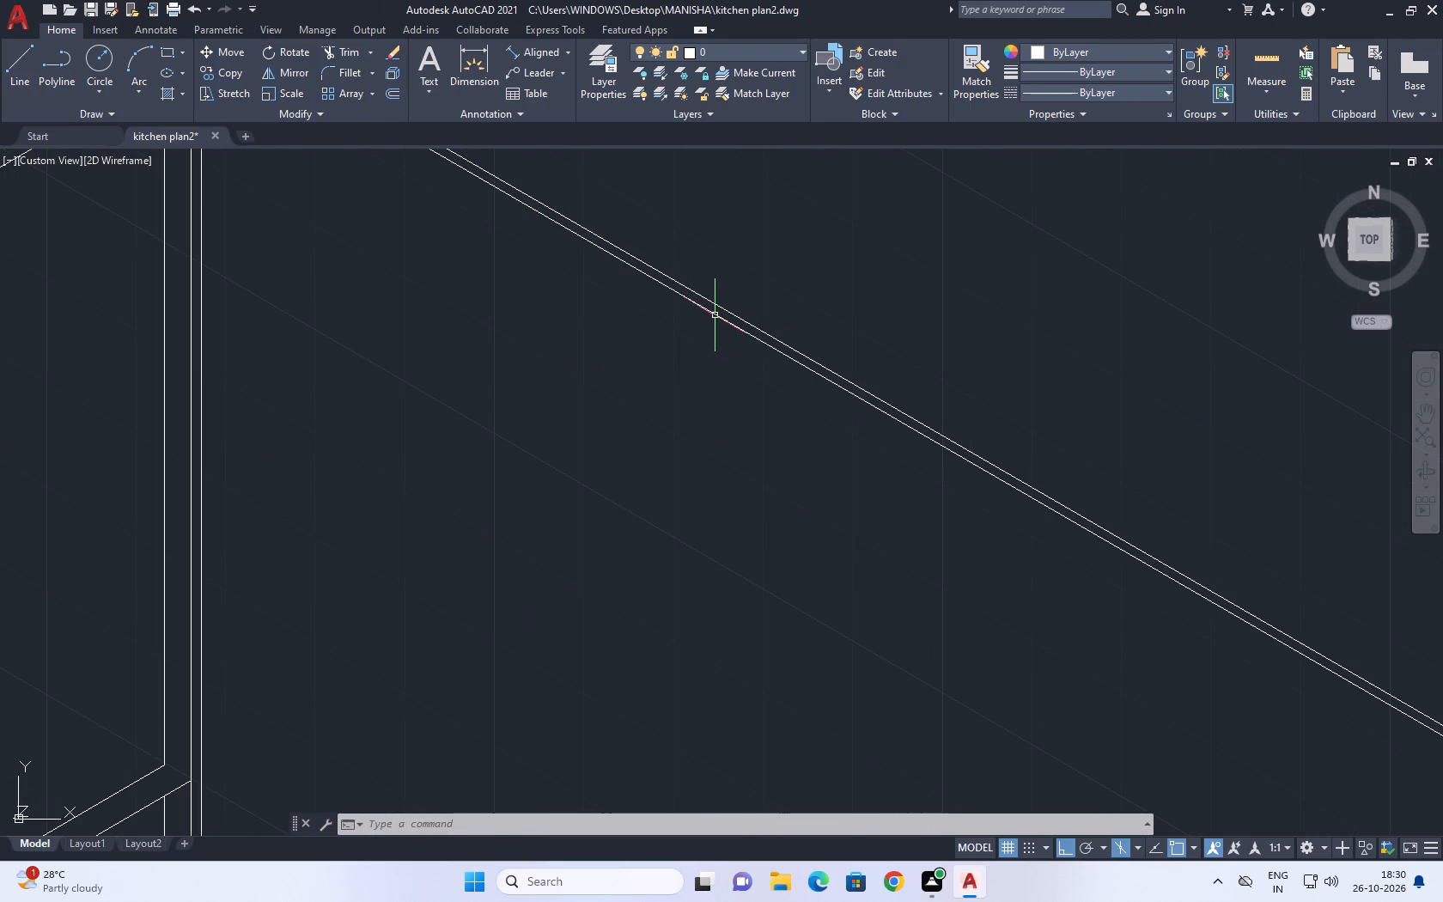
Copy the side run's outer vertical line 1 unit at 150°, in toward the cabinet frame.
scroll(700, 327, "down", 2)
middle_click_drag(764, 398, 726, 317)
left_click(1006, 509)
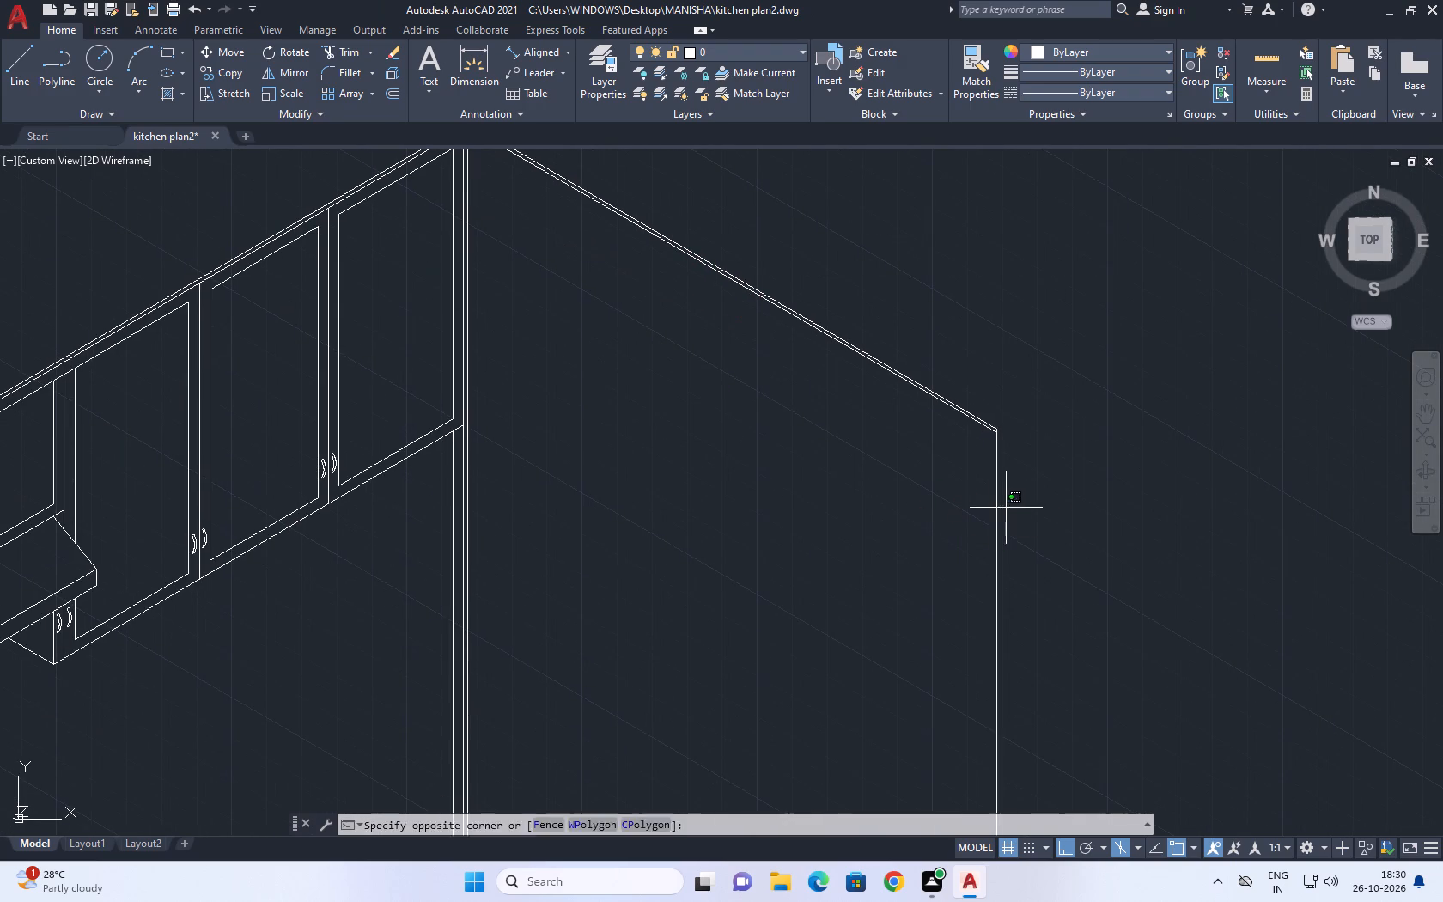
left_click_drag(954, 508, 943, 504)
middle_click_drag(951, 496, 667, 489)
scroll(670, 490, "down", 1)
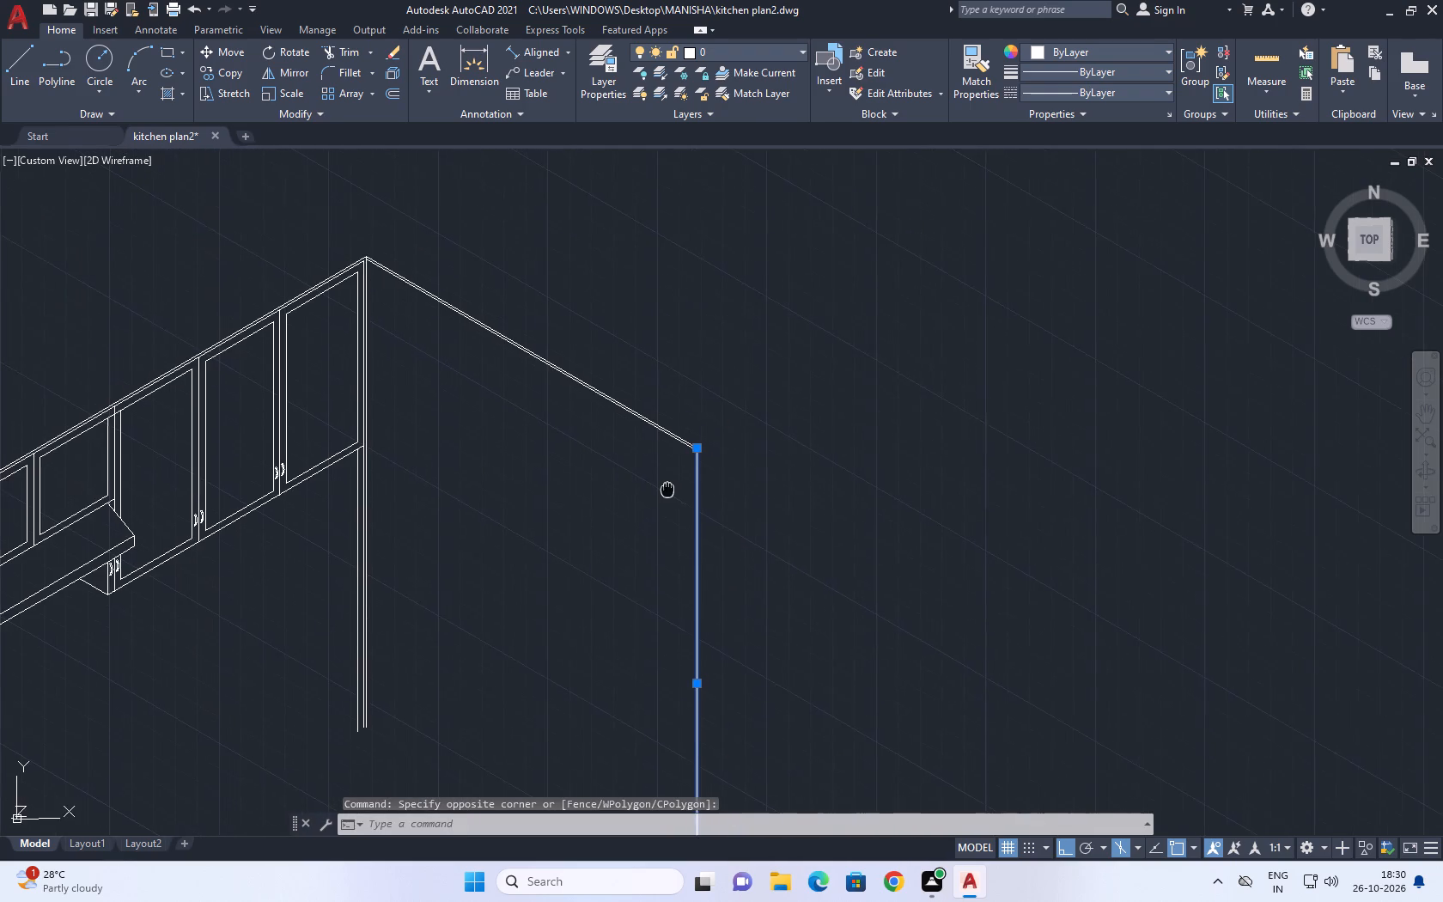
middle_click_drag(667, 489, 661, 486)
key("c")
key("o")
key("space")
left_click(704, 515)
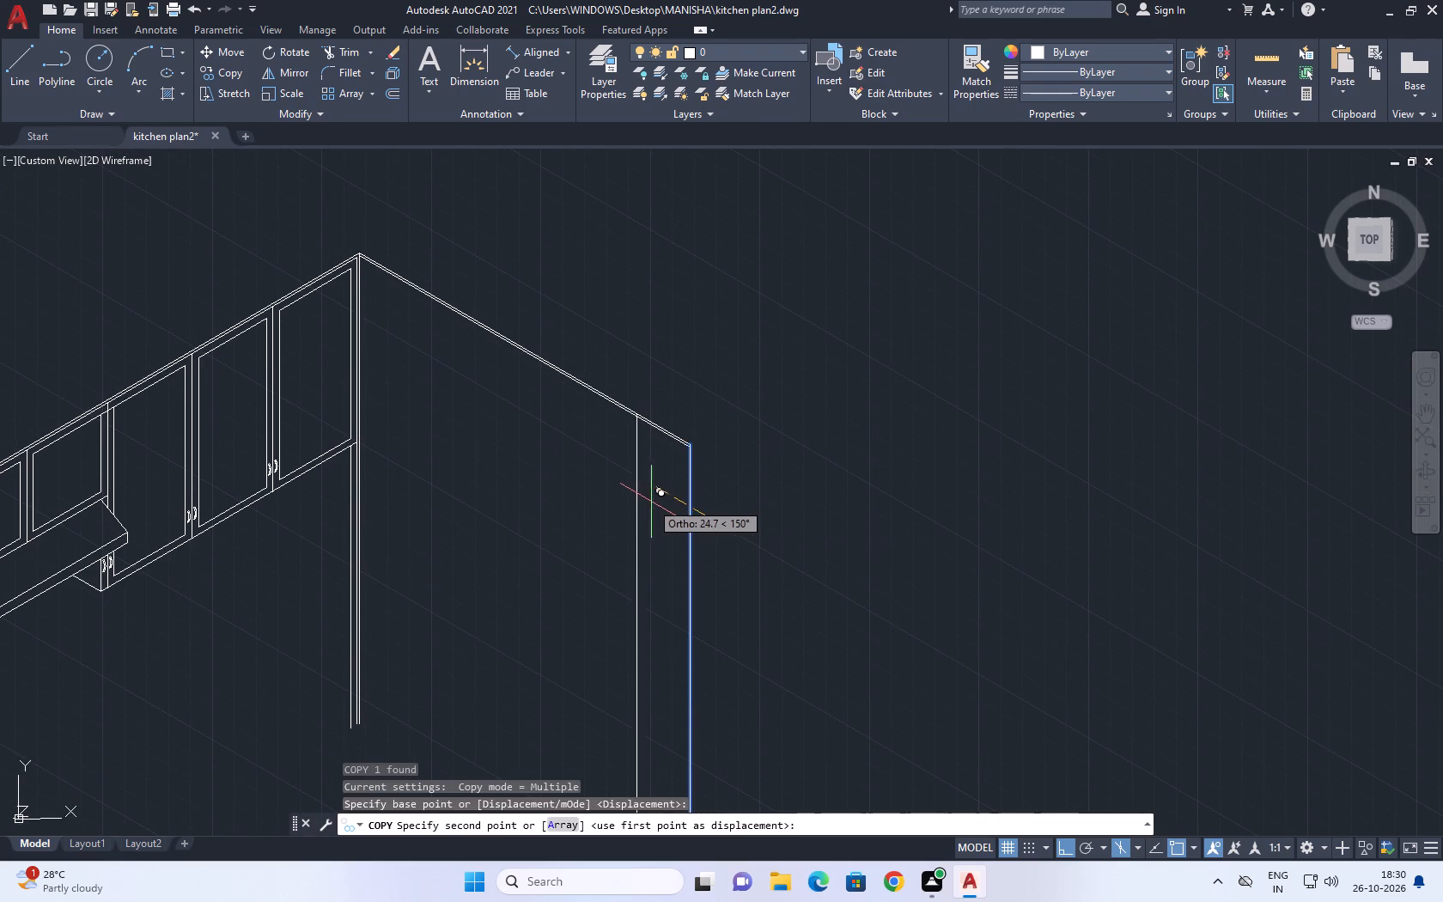
key("1")
key("space")
key("Escape")
Copy the outermost vertical line of the frame's far post 1 unit at 330°, into the side run.
scroll(336, 317, "up", 1)
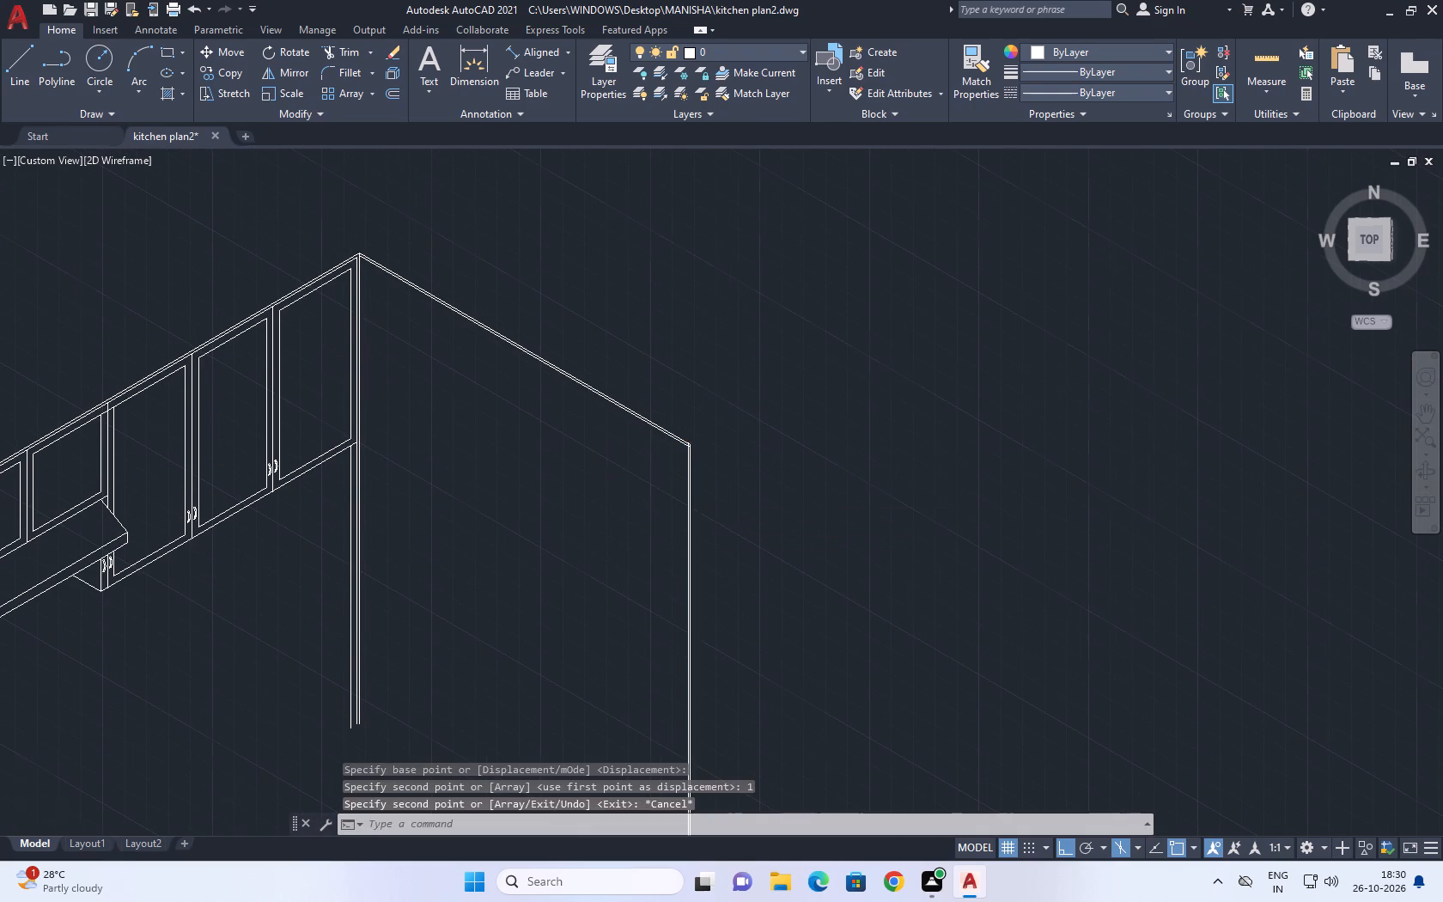
scroll(336, 315, "up", 2)
left_click(407, 294)
key("c")
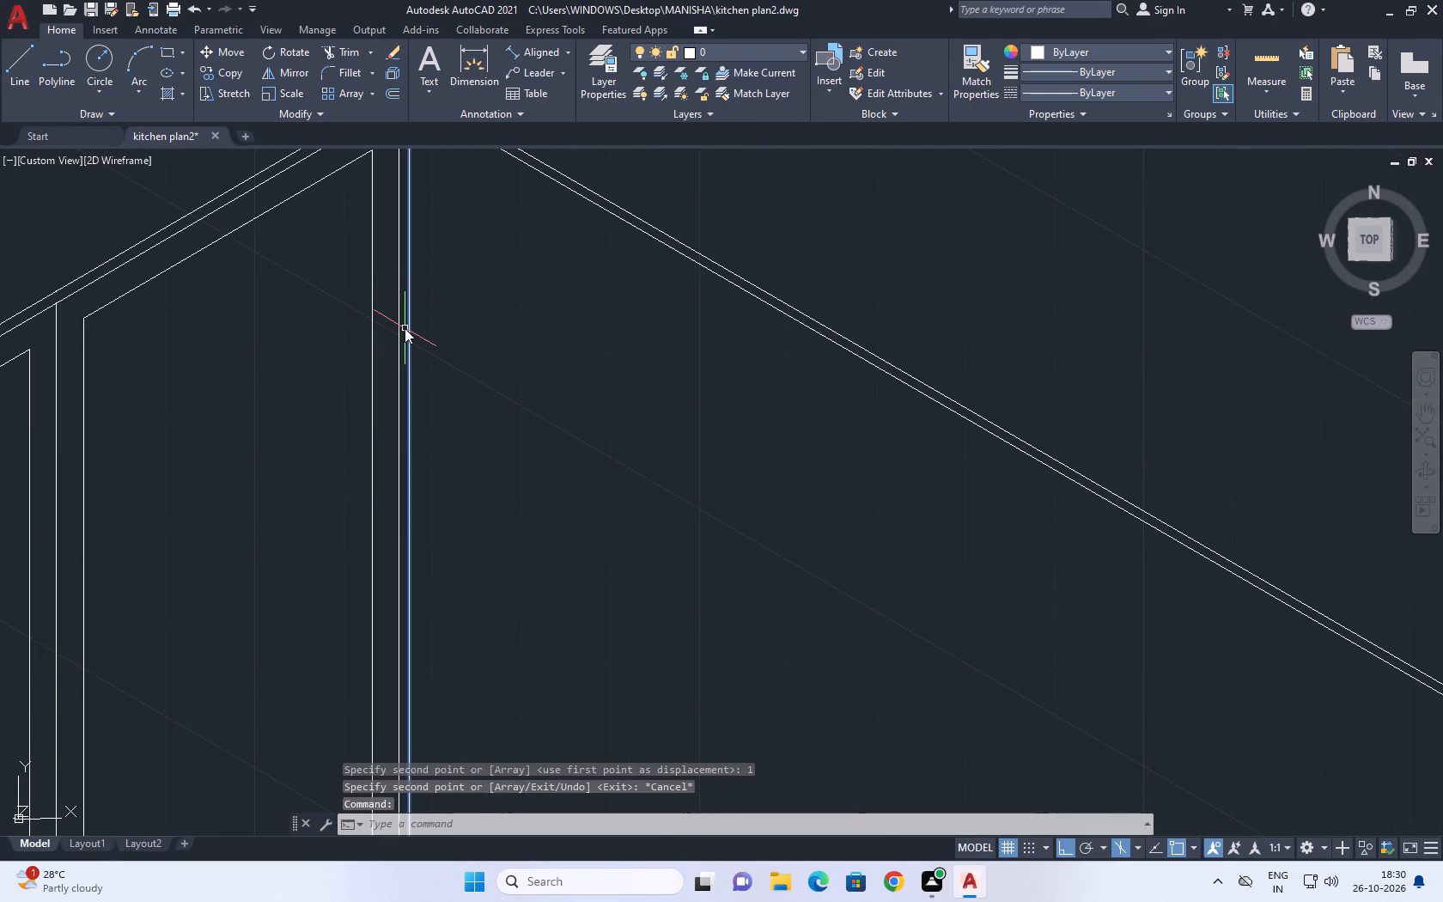
key("o")
key("space")
left_click(411, 334)
type("1")
key("space")
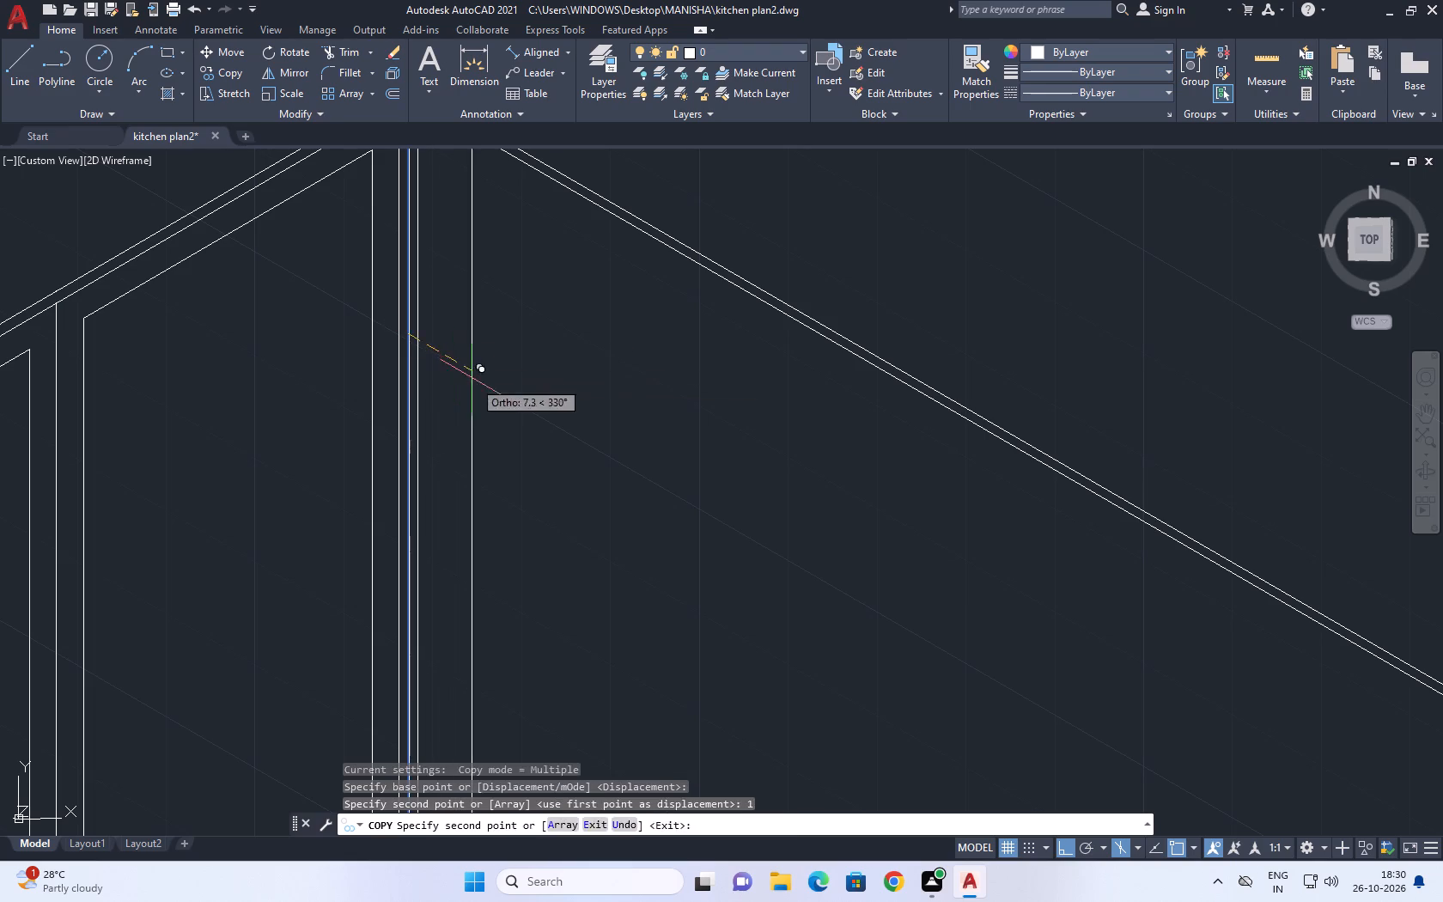
key("space")
Trim the overlapping line ends at both upper corners of the side run so its inner outline meets cleanly.
scroll(506, 394, "down", 2)
scroll(436, 279, "up", 3)
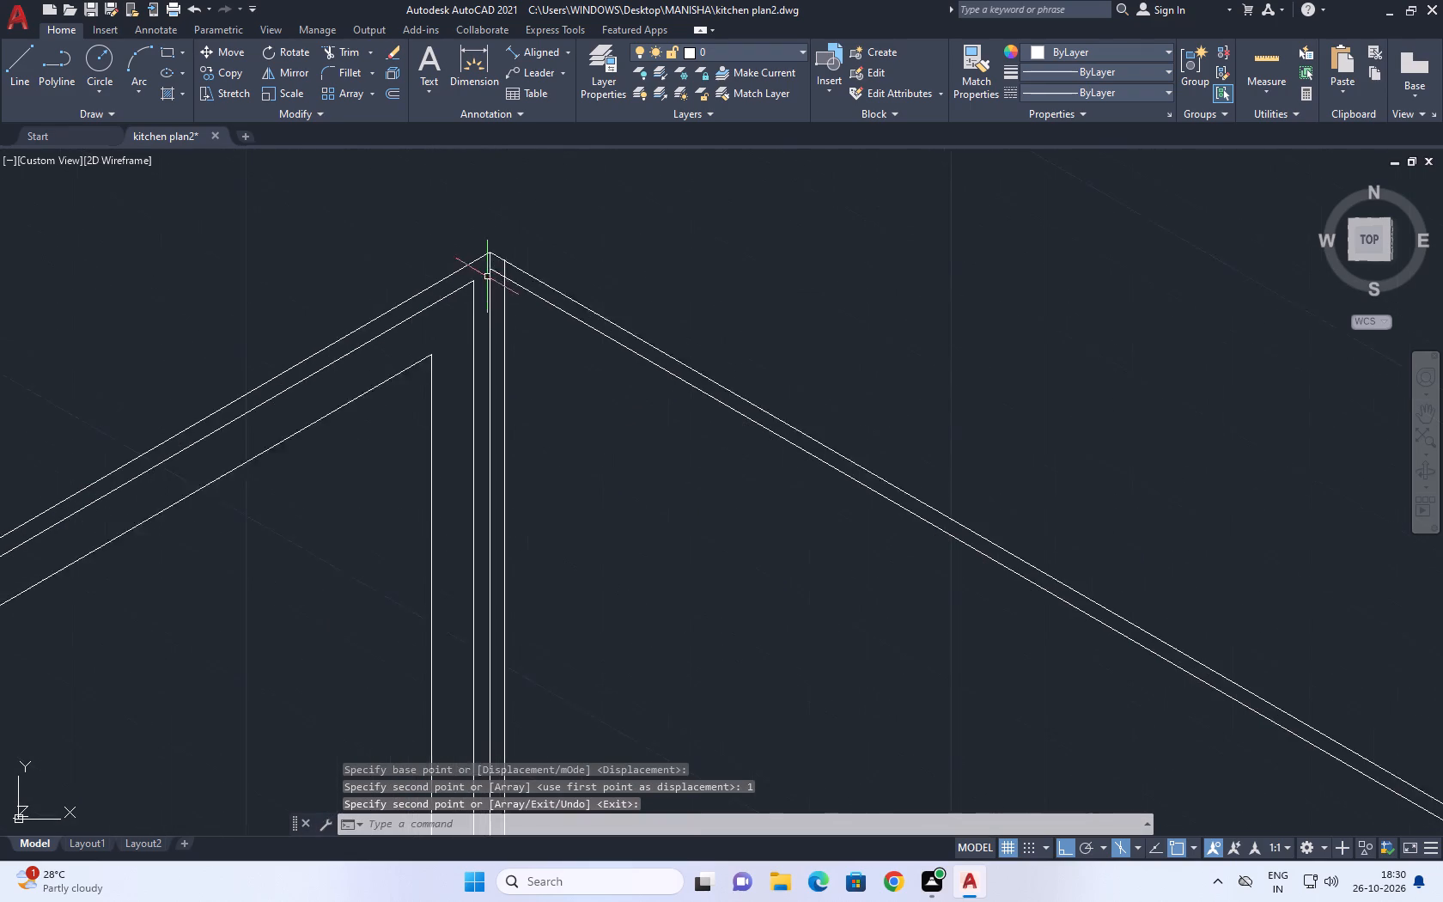
scroll(487, 274, "up", 2)
type("tr")
key("space")
scroll(484, 266, "up", 3)
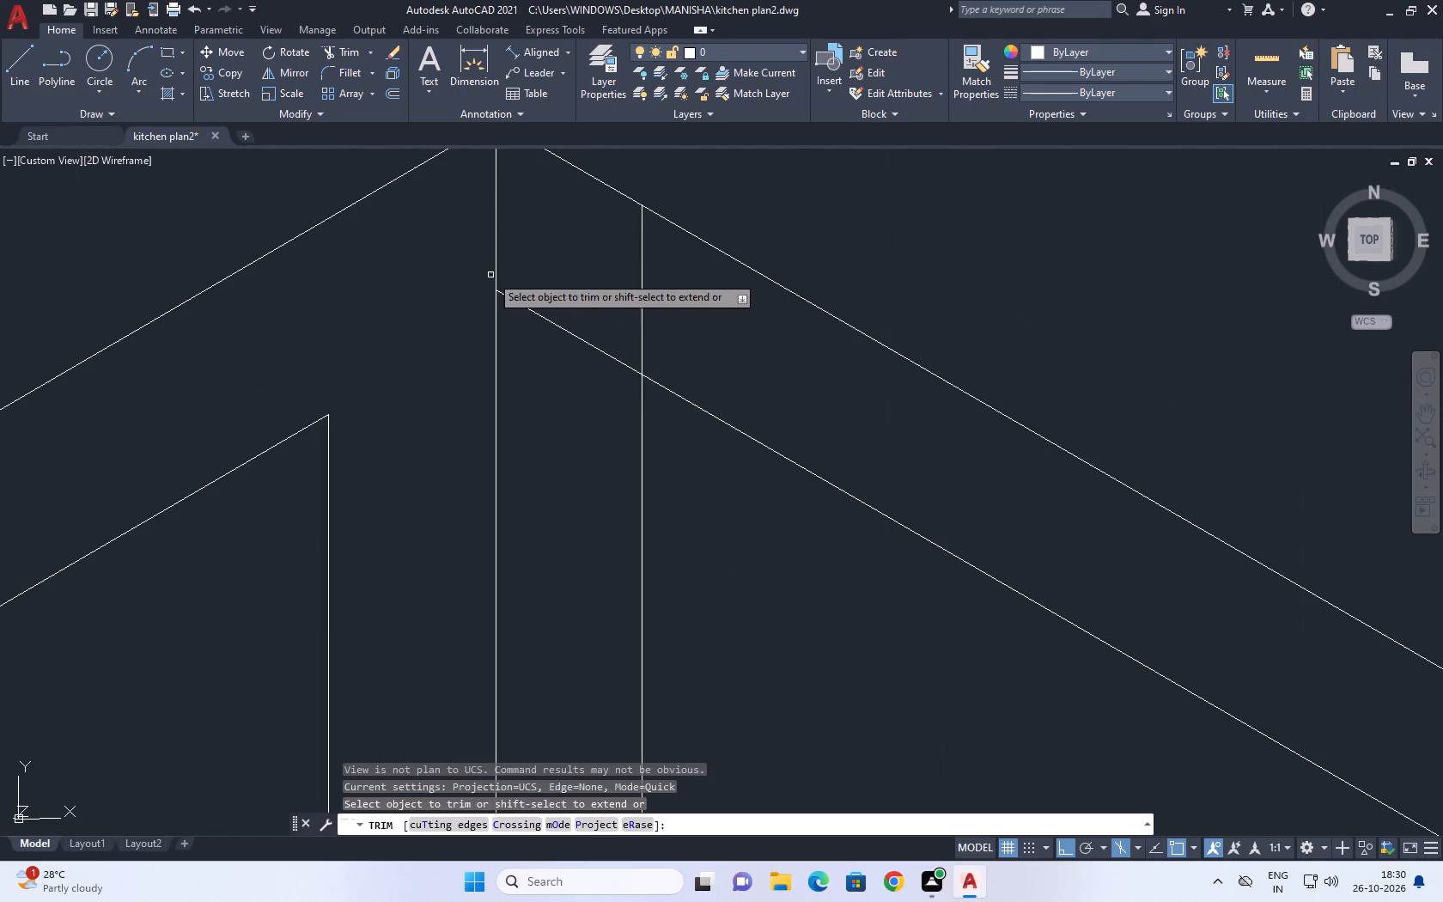
left_click(518, 347)
left_click(696, 287)
scroll(613, 289, "down", 7)
middle_click_drag(787, 430, 464, 214)
scroll(463, 231, "down", 3)
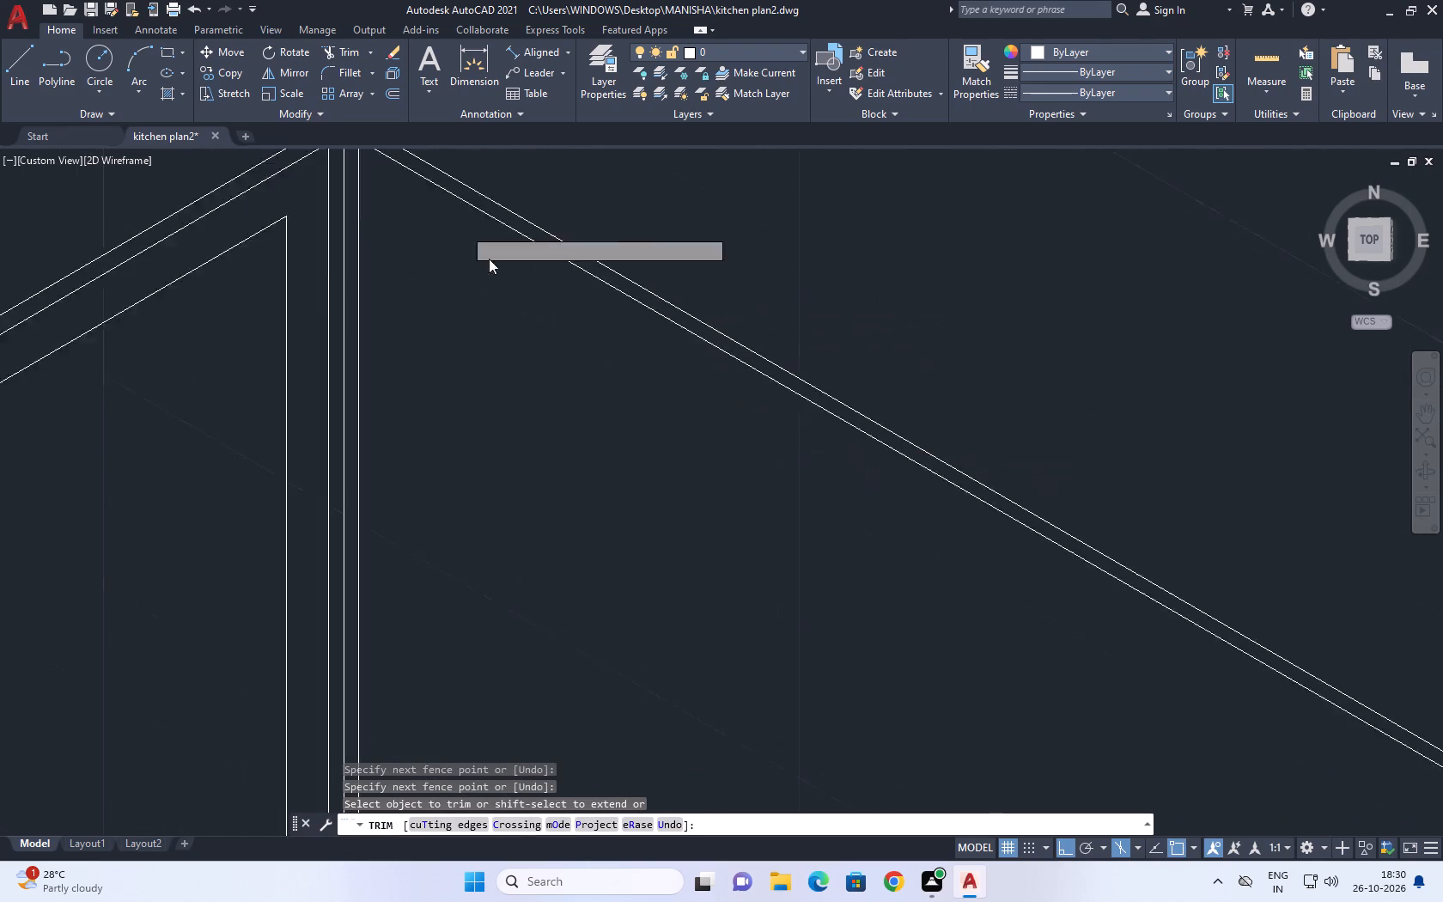
scroll(489, 259, "down", 2)
scroll(1019, 559, "up", 7)
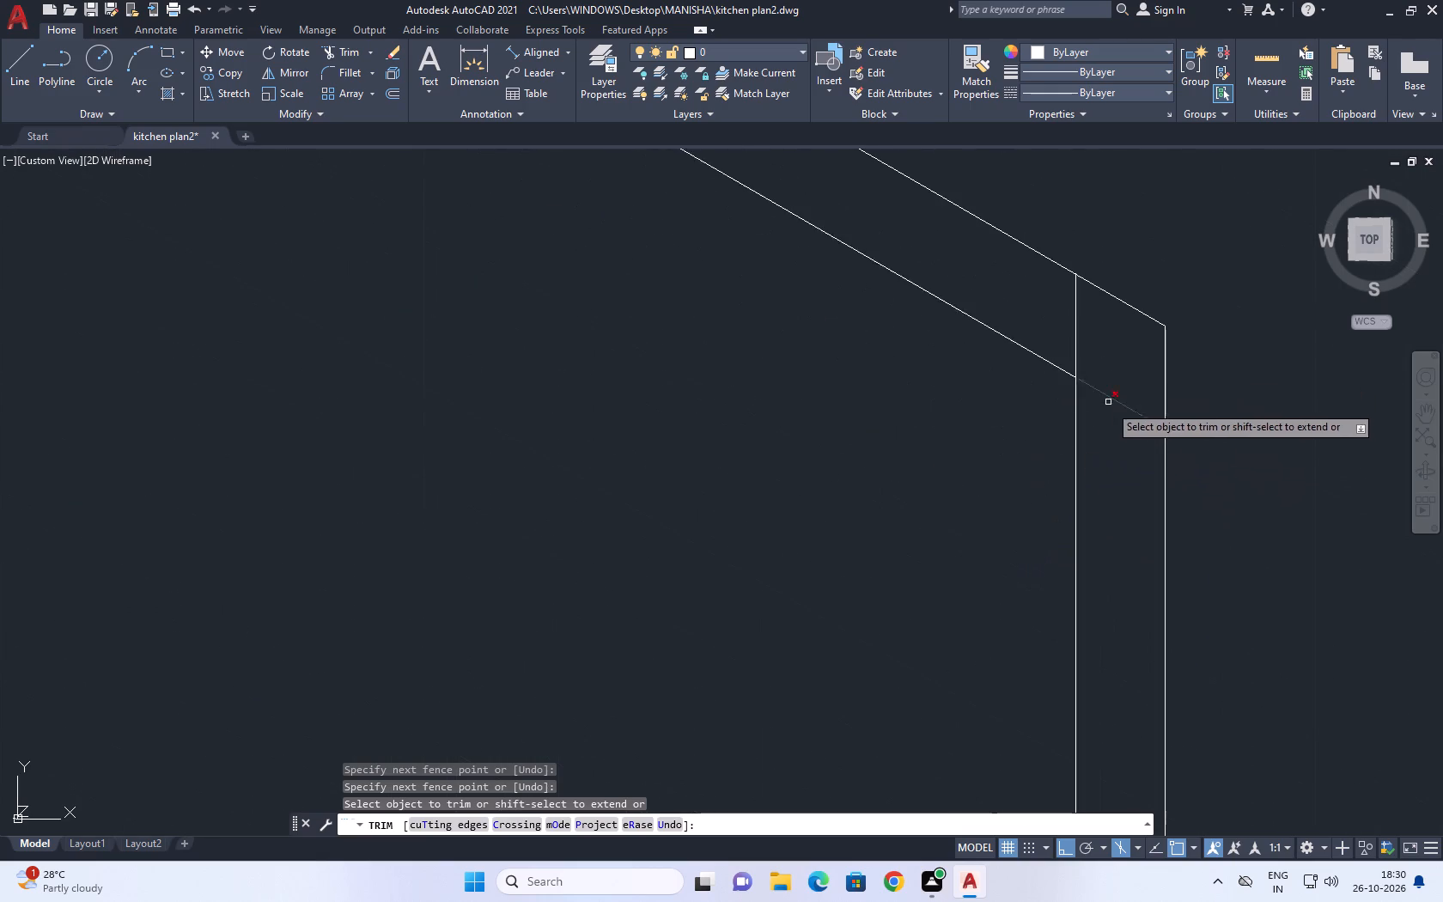
left_click(1110, 408)
left_click(1056, 320)
scroll(1059, 368, "down", 6)
scroll(1066, 445, "down", 6)
key("Escape")
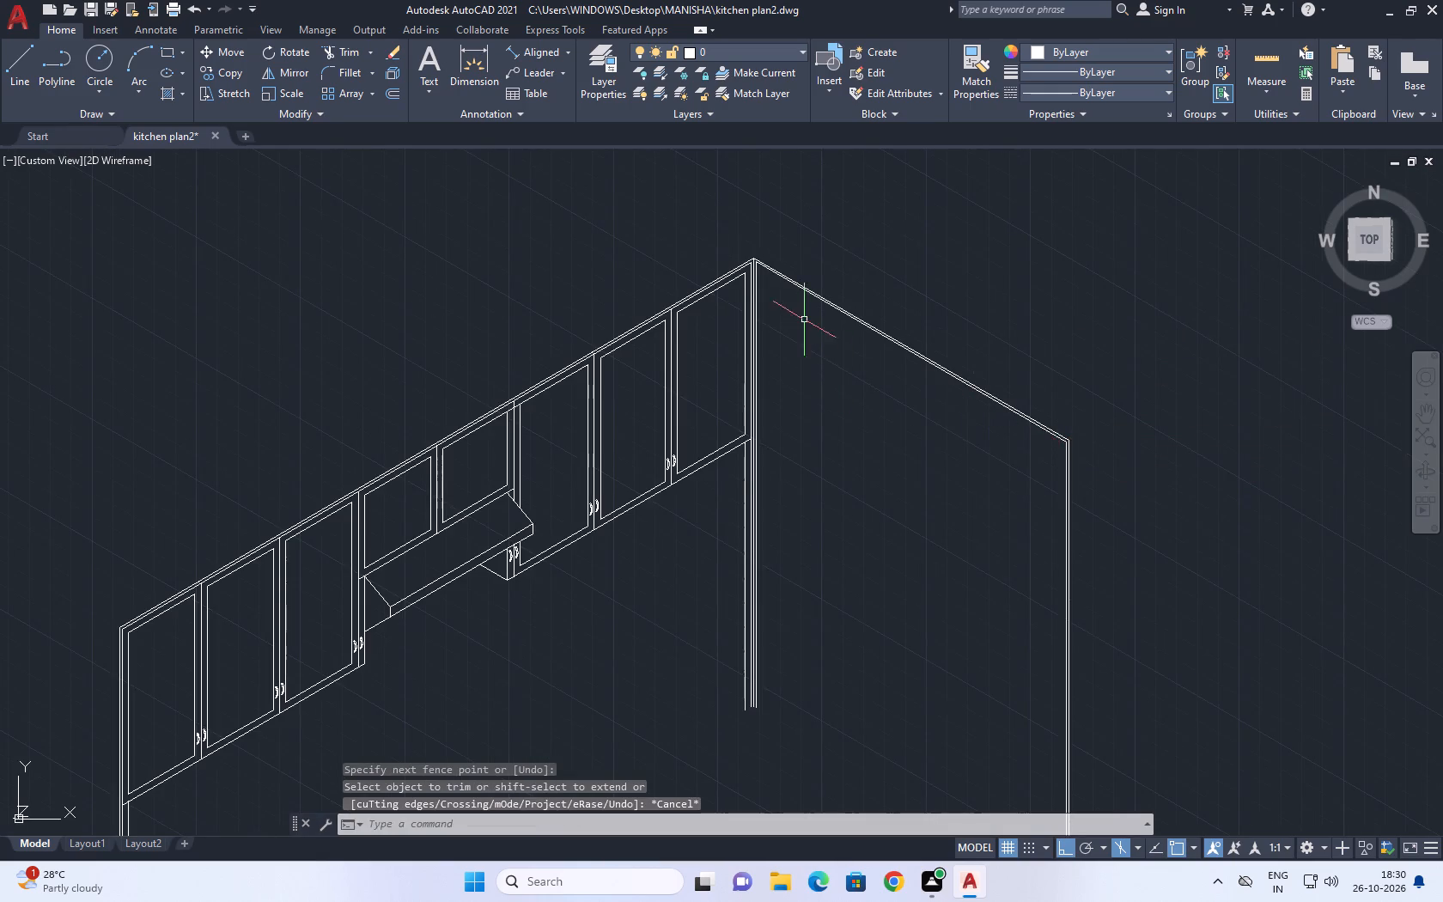
Divide the side run's inner top line into 5 equal segments.
scroll(809, 315, "up", 3)
left_click(904, 283)
left_click(890, 303)
key("d")
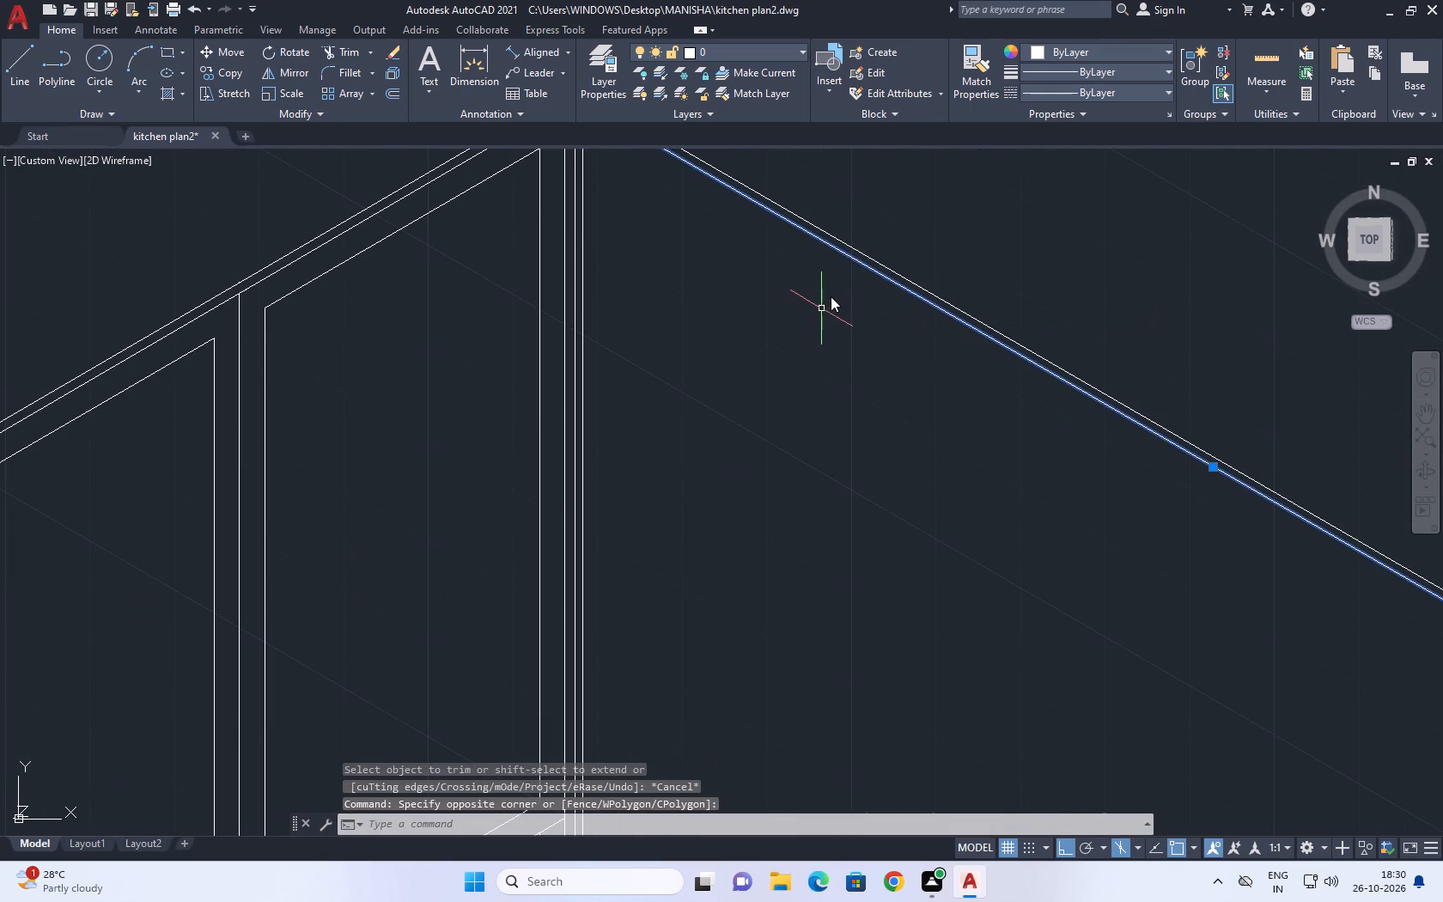
key("i")
key("v")
key("space")
left_click(886, 277)
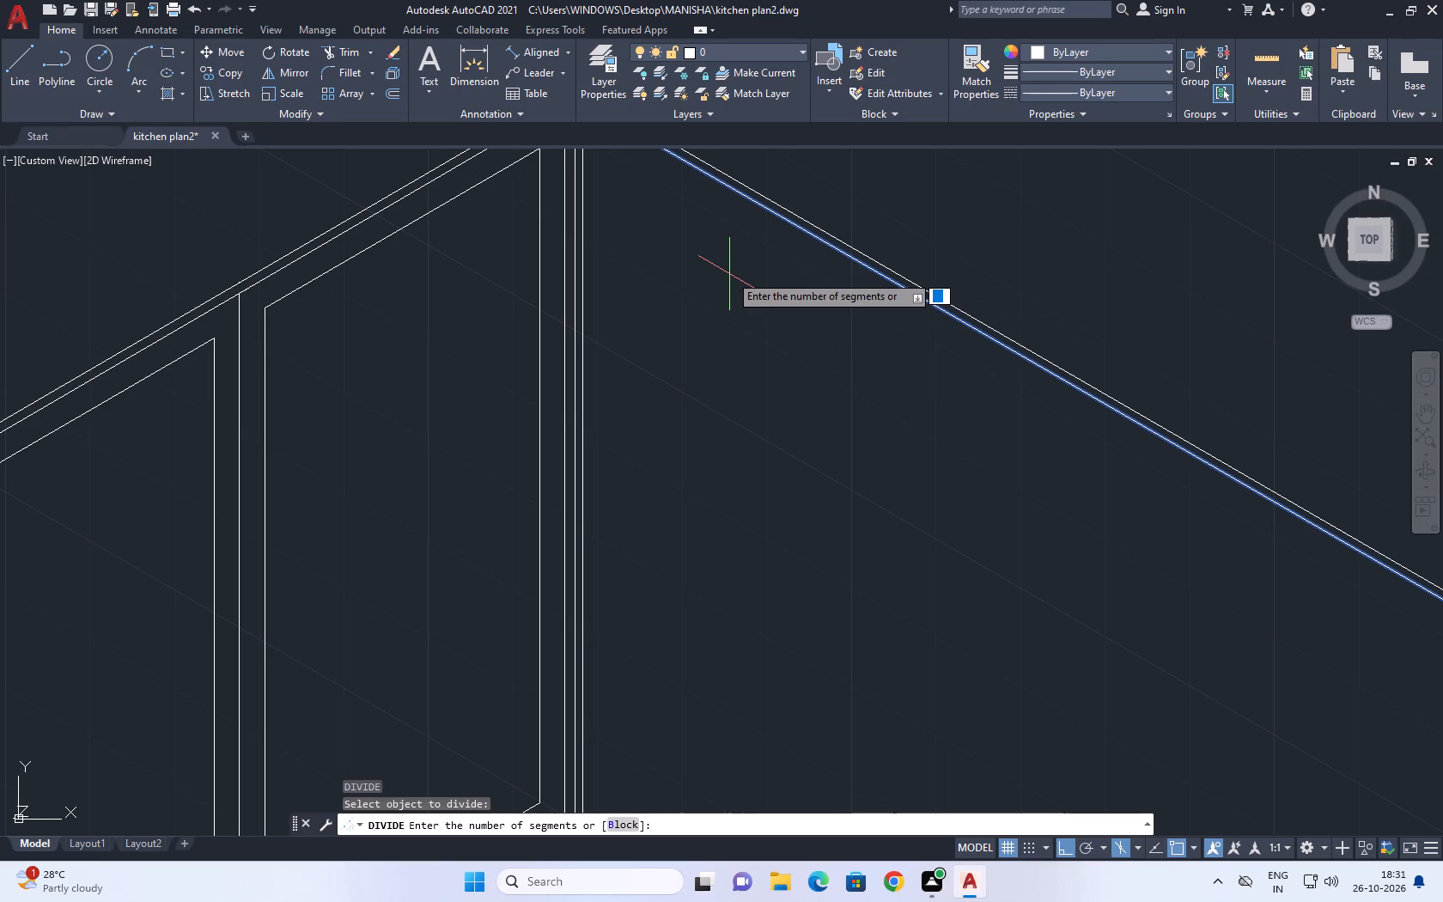
key("5")
key("Return")
Draw vertical lines down from the two division points nearest the side run's outer end, with freehand lengths.
scroll(795, 303, "down", 3)
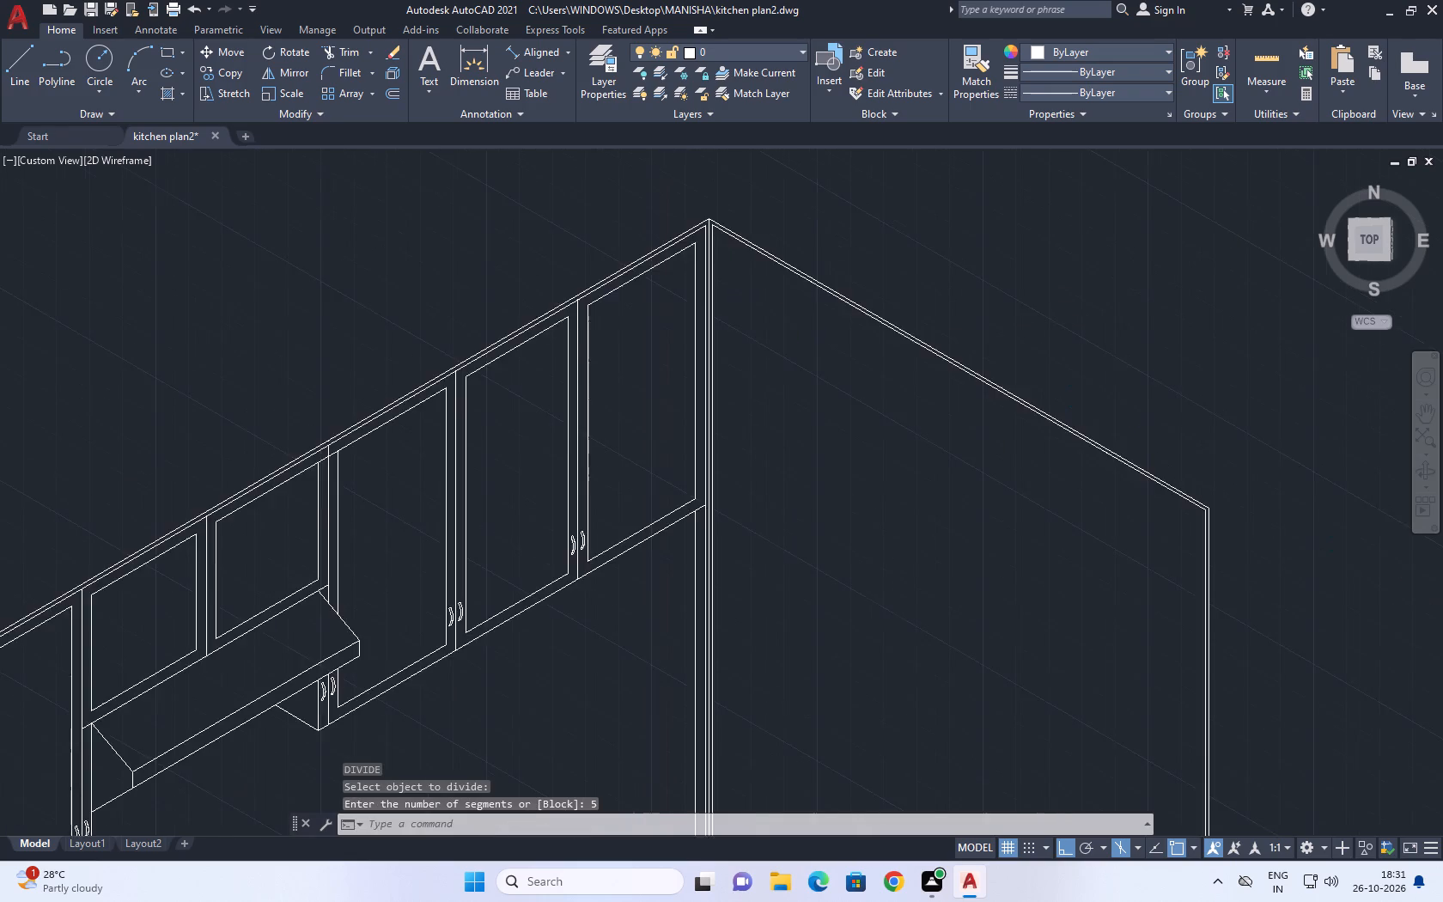
key("l")
key("space")
middle_click_drag(868, 387, 844, 266)
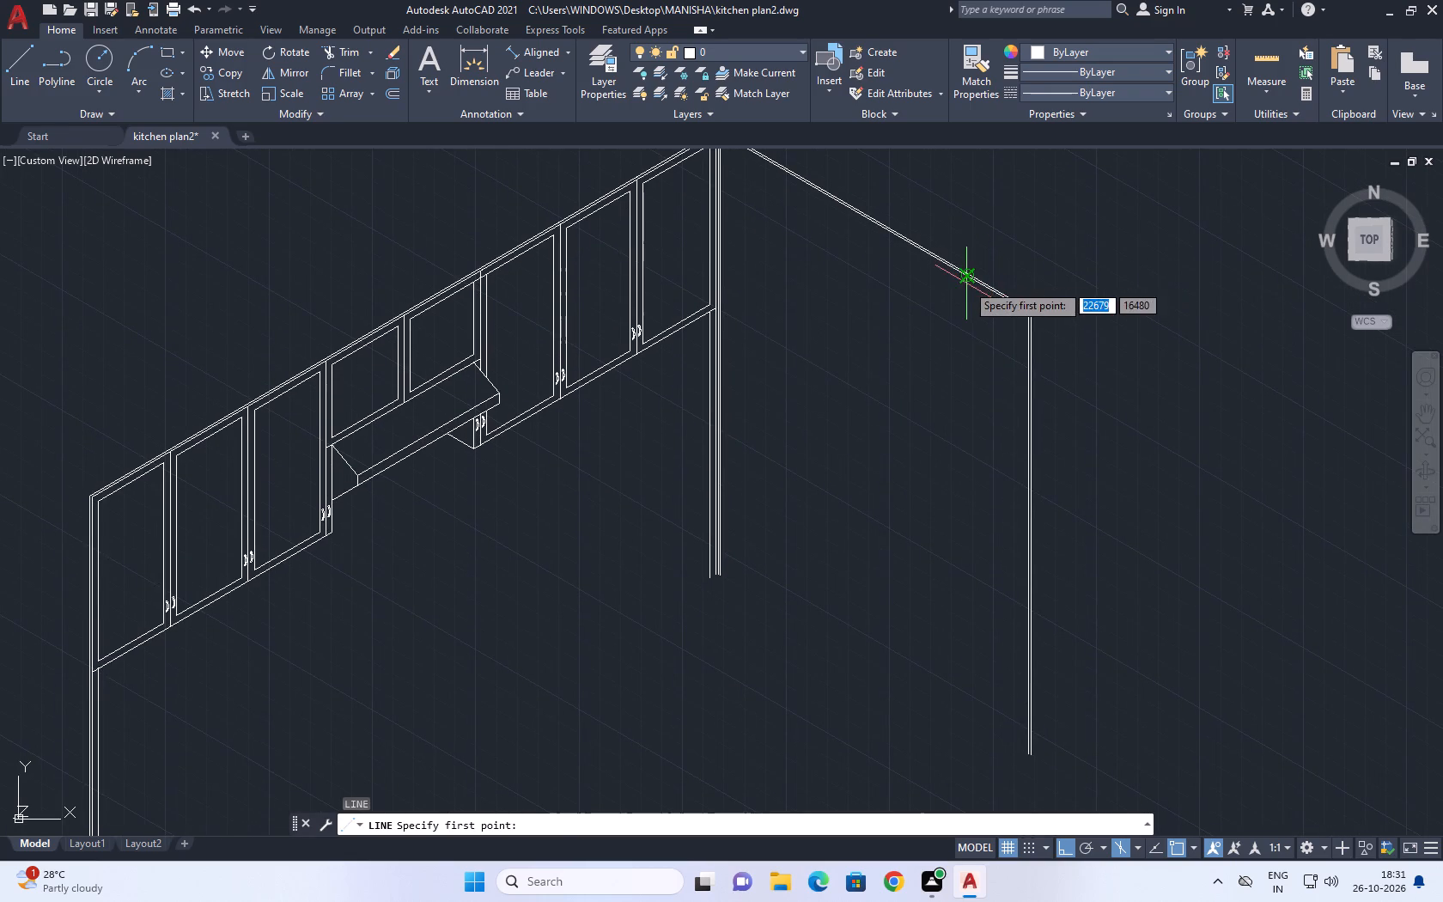
left_click(969, 280)
left_click(946, 480)
key("space")
key("space")
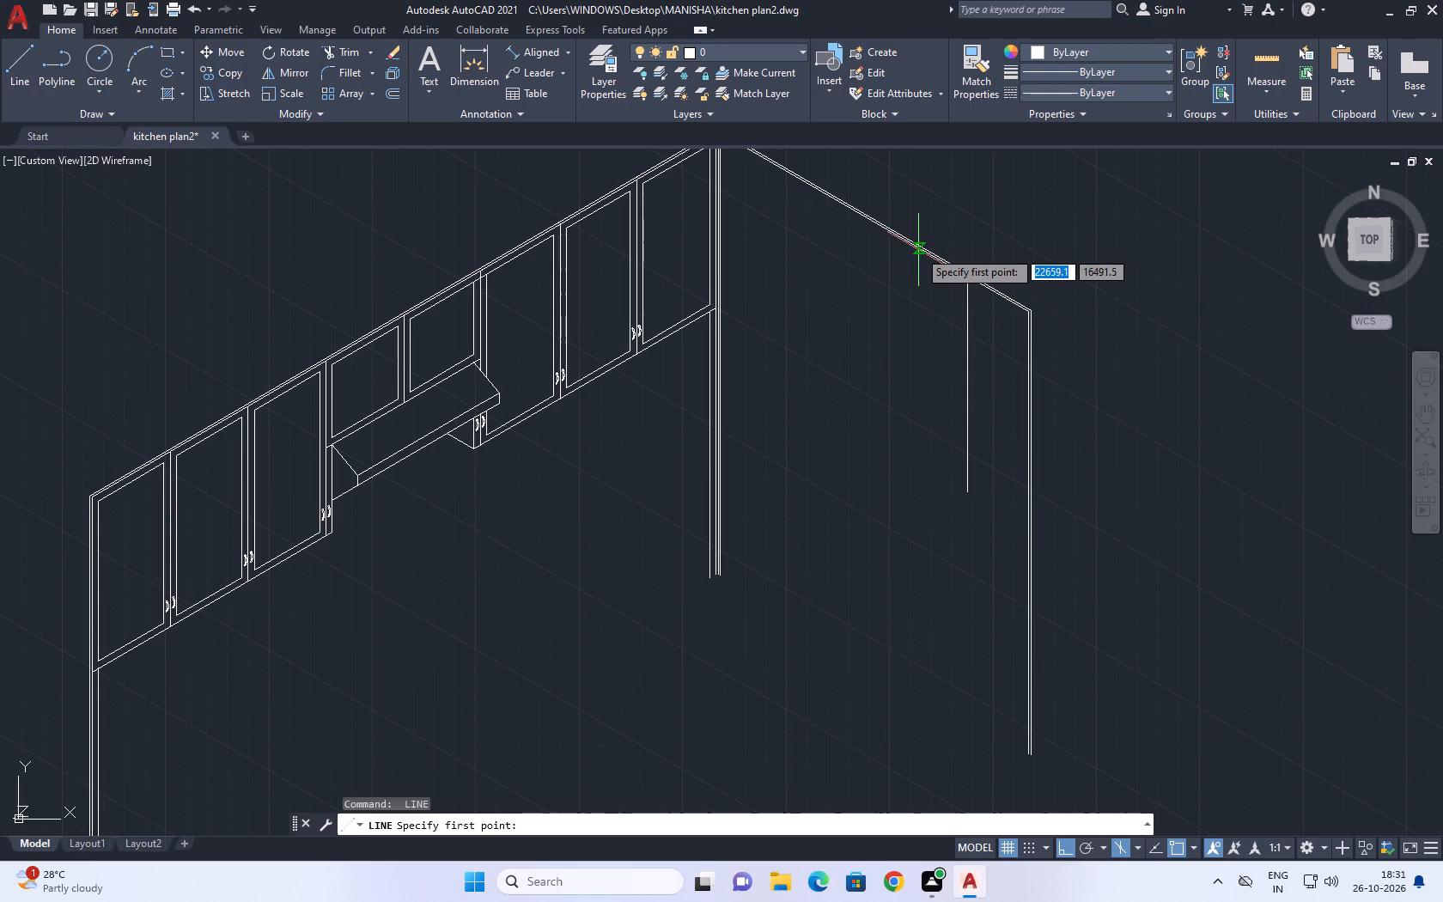
left_click_drag(907, 244, 906, 256)
left_click(884, 455)
key("space")
Draw vertical lines down from the remaining two division points, nearer the frame's far post, with freehand lengths.
key("space")
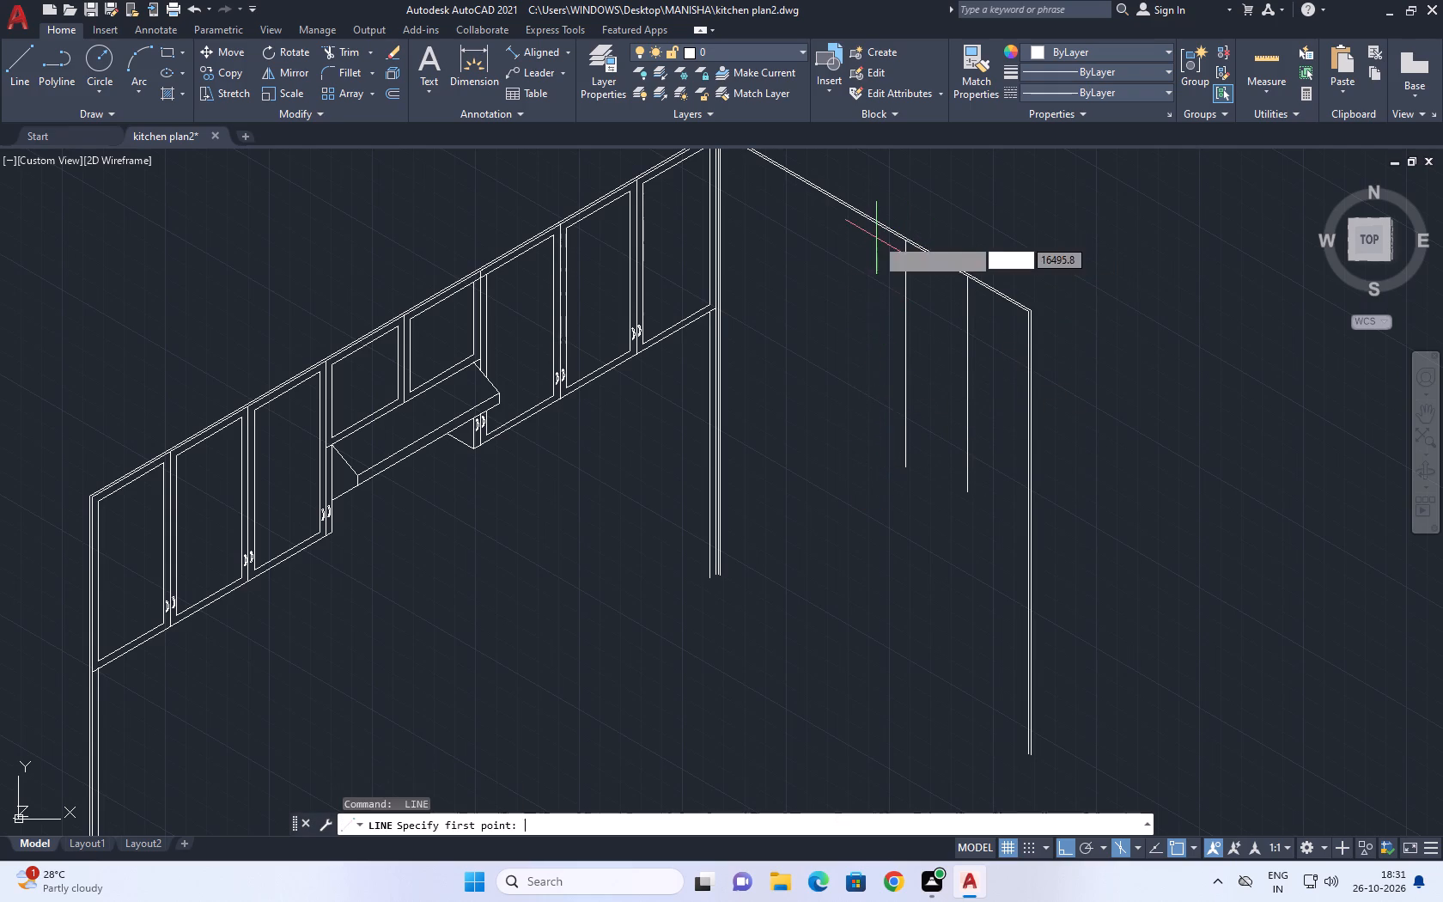
left_click(849, 210)
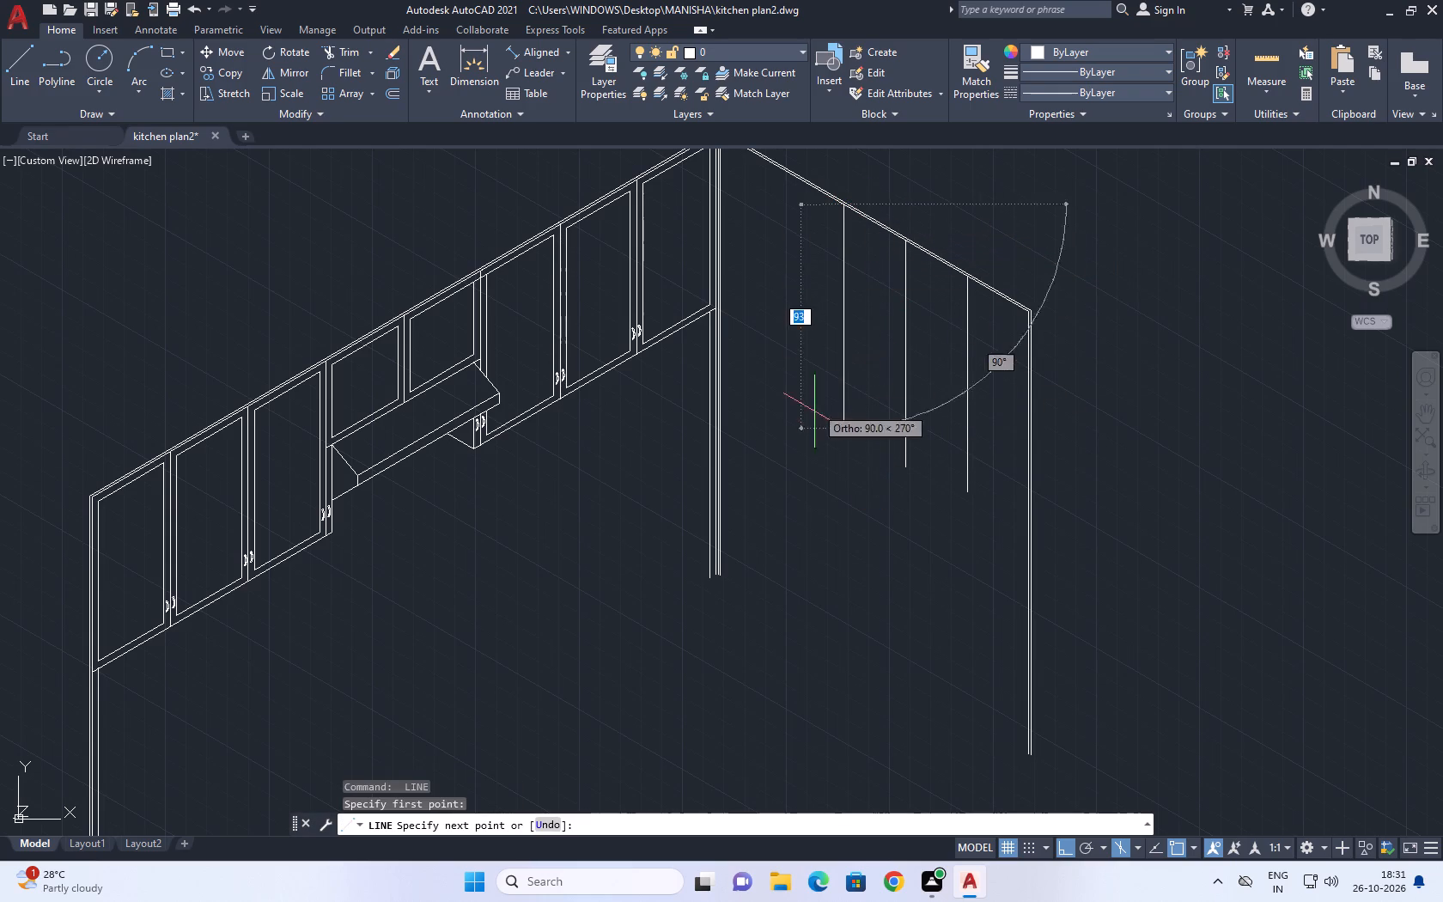
left_click_drag(832, 477, 829, 461)
key("space")
middle_click_drag(823, 235, 811, 336)
key("space")
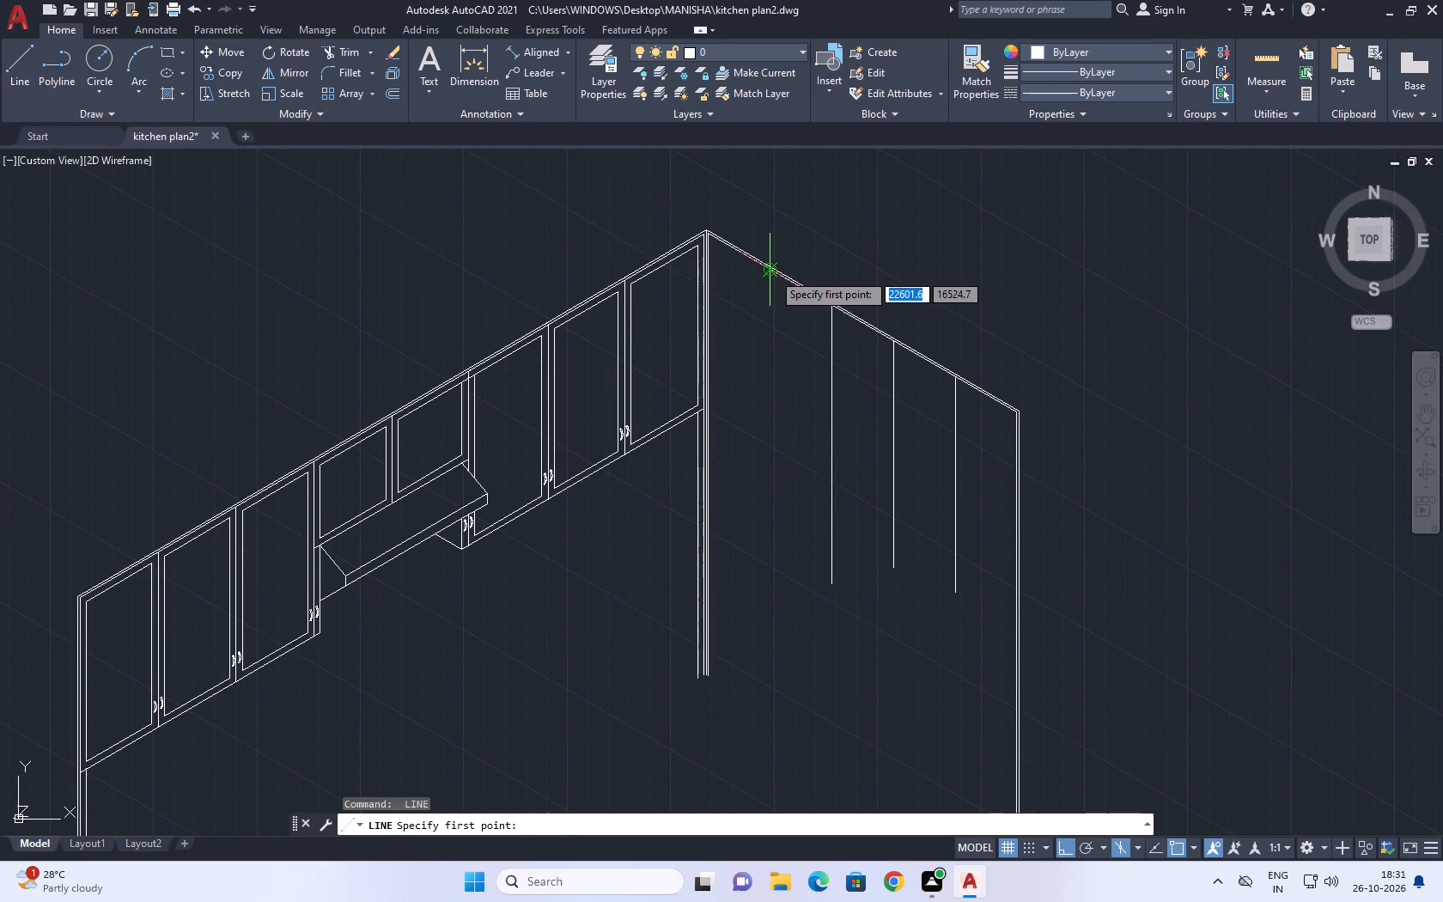
left_click_drag(772, 272, 769, 289)
left_click(745, 511)
key("space")
Copy the side run's inner top line 3 units straight down.
scroll(749, 268, "up", 3)
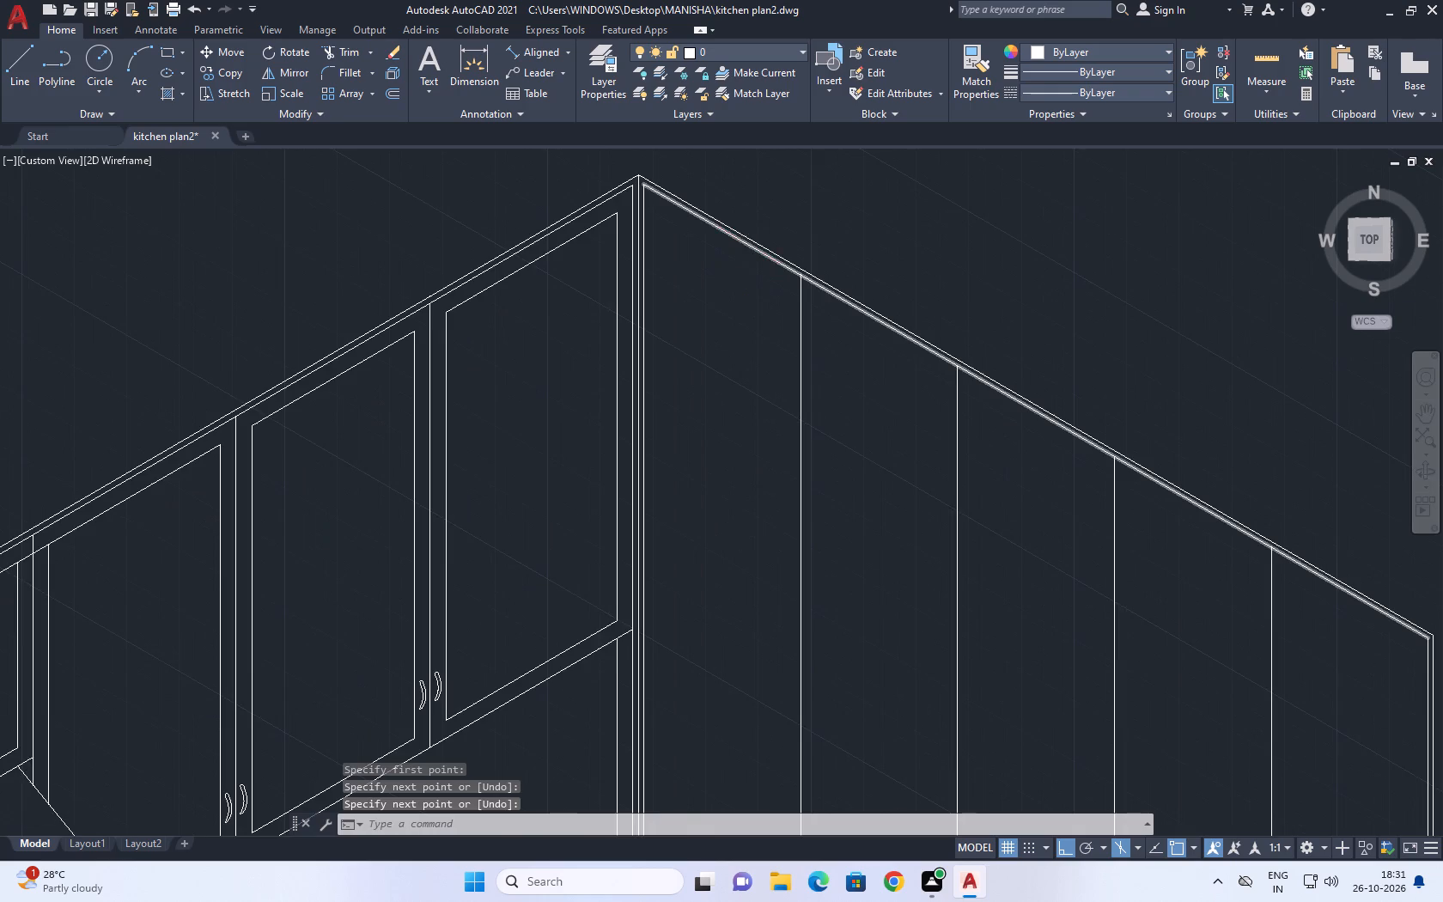
left_click(748, 245)
middle_click_drag(680, 344, 684, 419)
key("c")
type("o")
key("space")
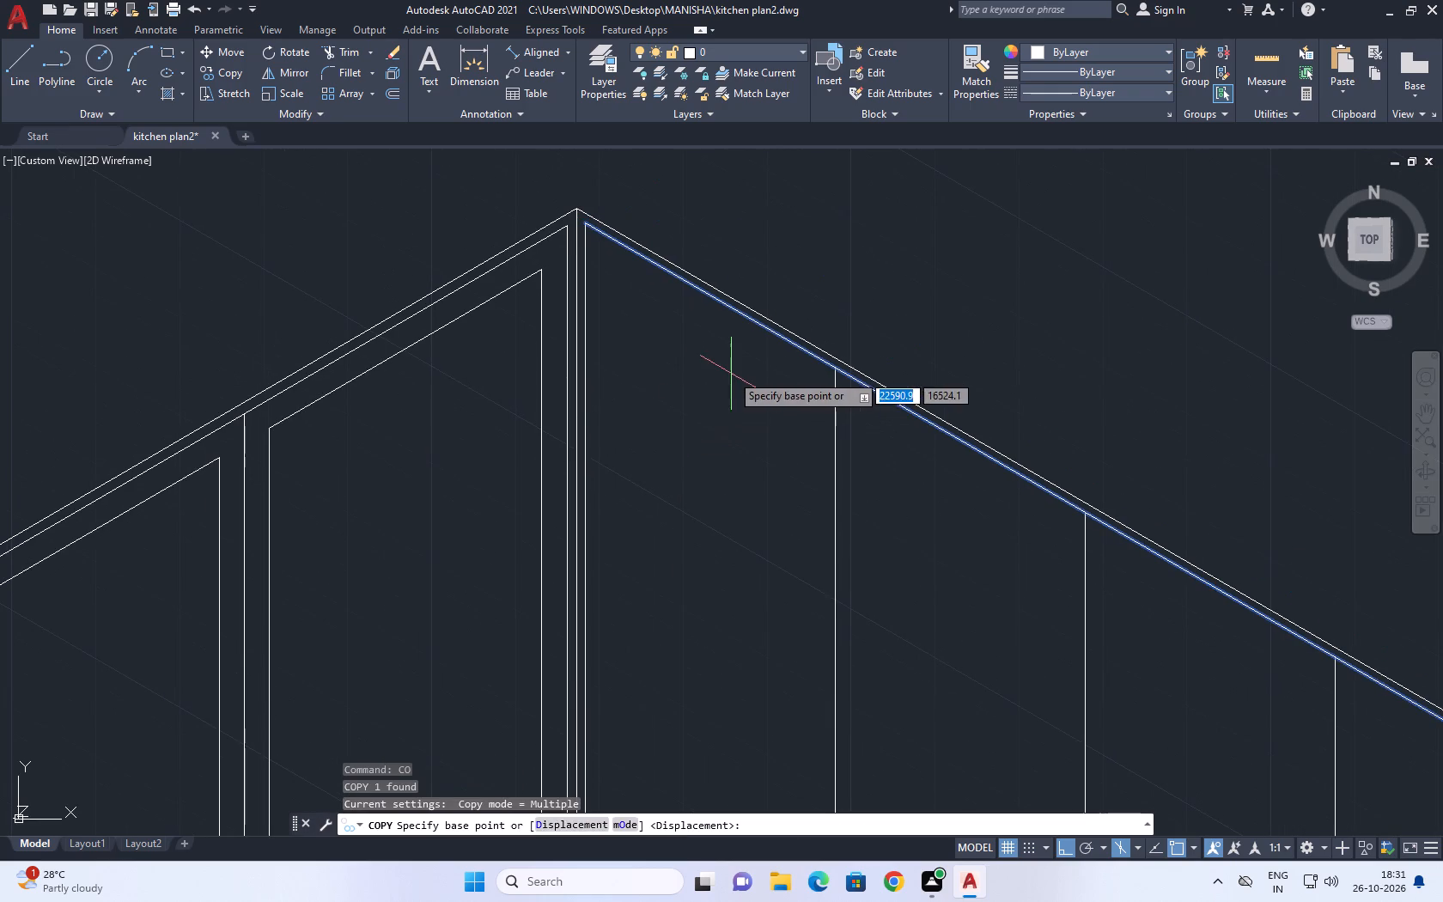
left_click(751, 327)
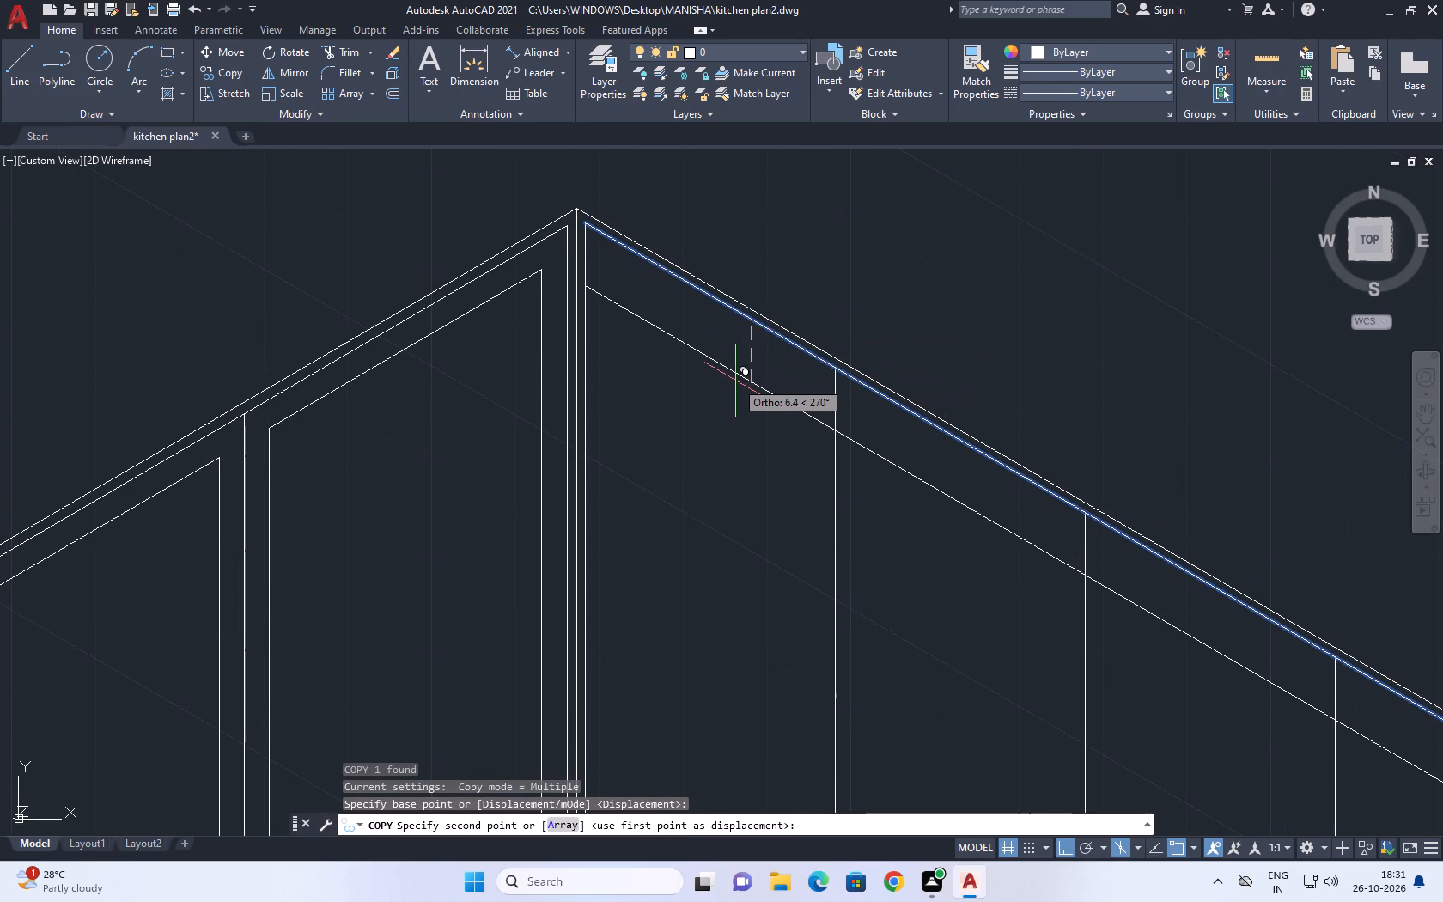
key("3")
key("Return")
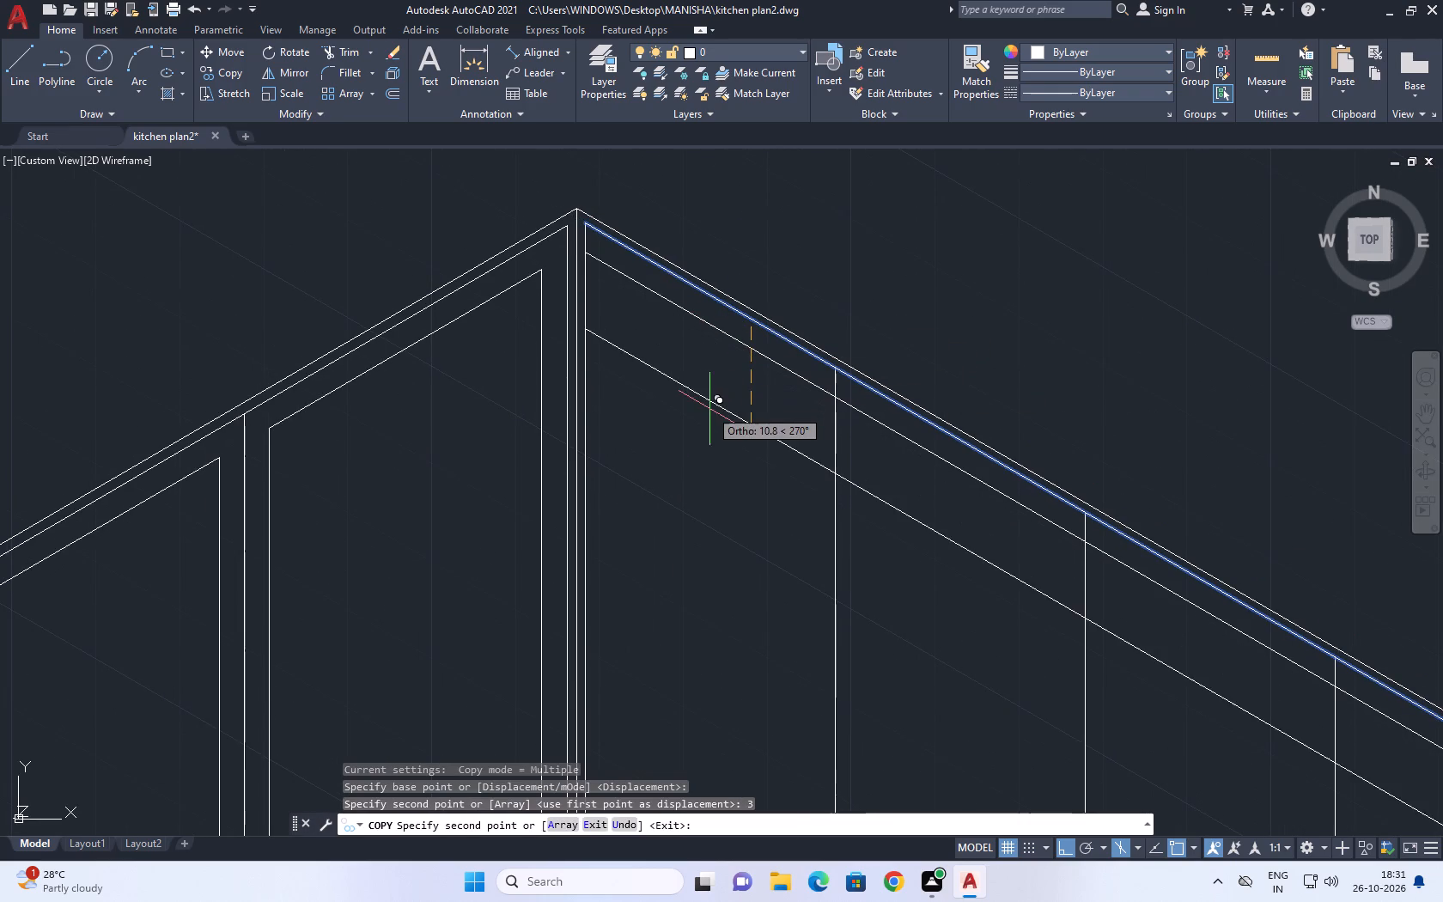
key("Escape")
Copy the side run's inner vertical line at the far post 3 units inward along the run.
middle_click_drag(707, 426, 721, 278)
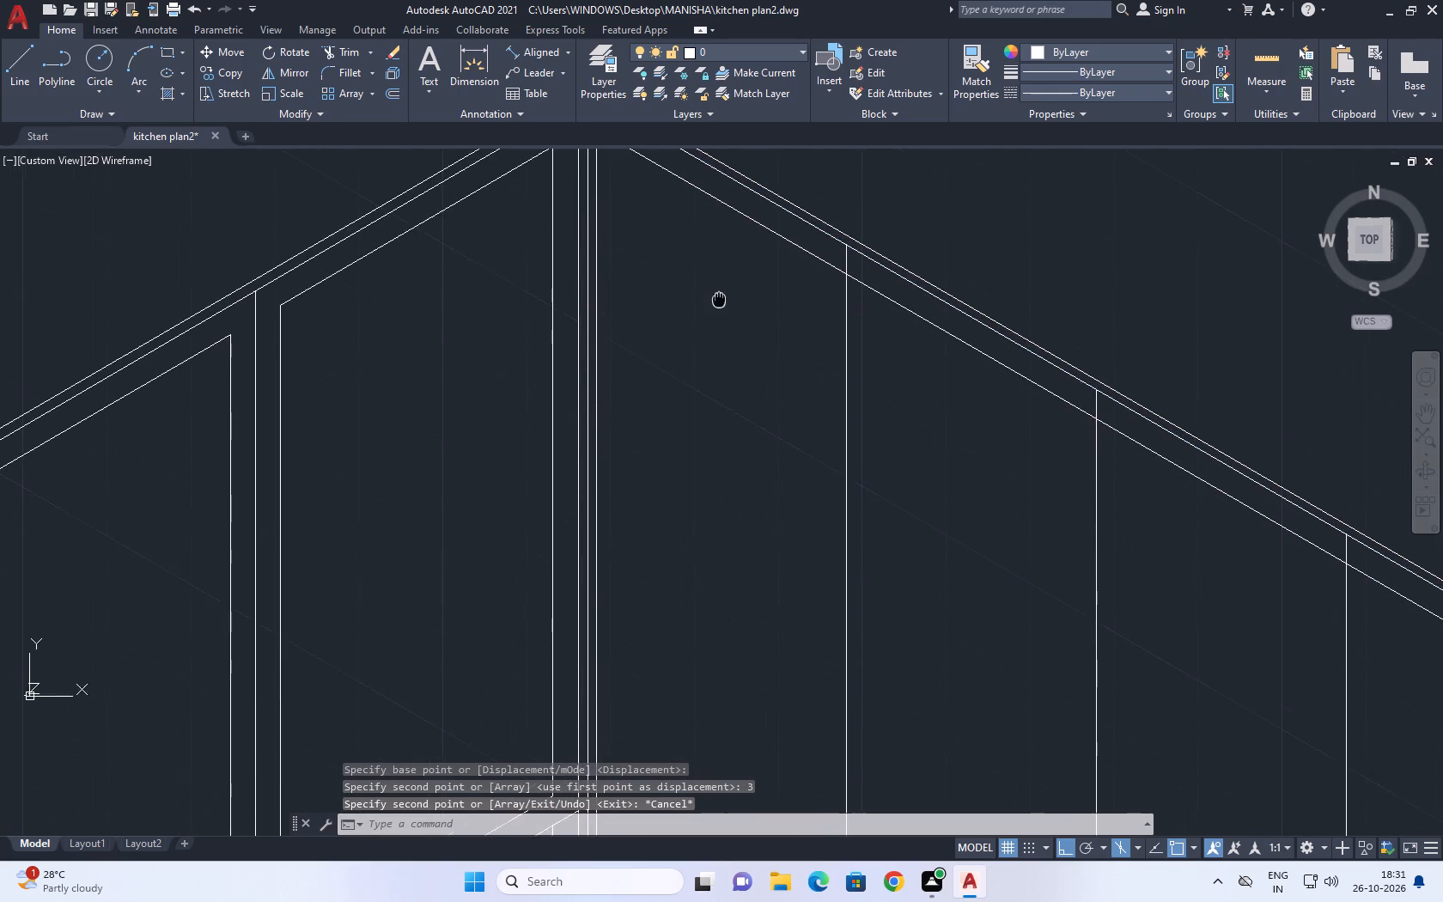
middle_click_drag(721, 278, 720, 275)
scroll(599, 235, "up", 1)
left_click(597, 230)
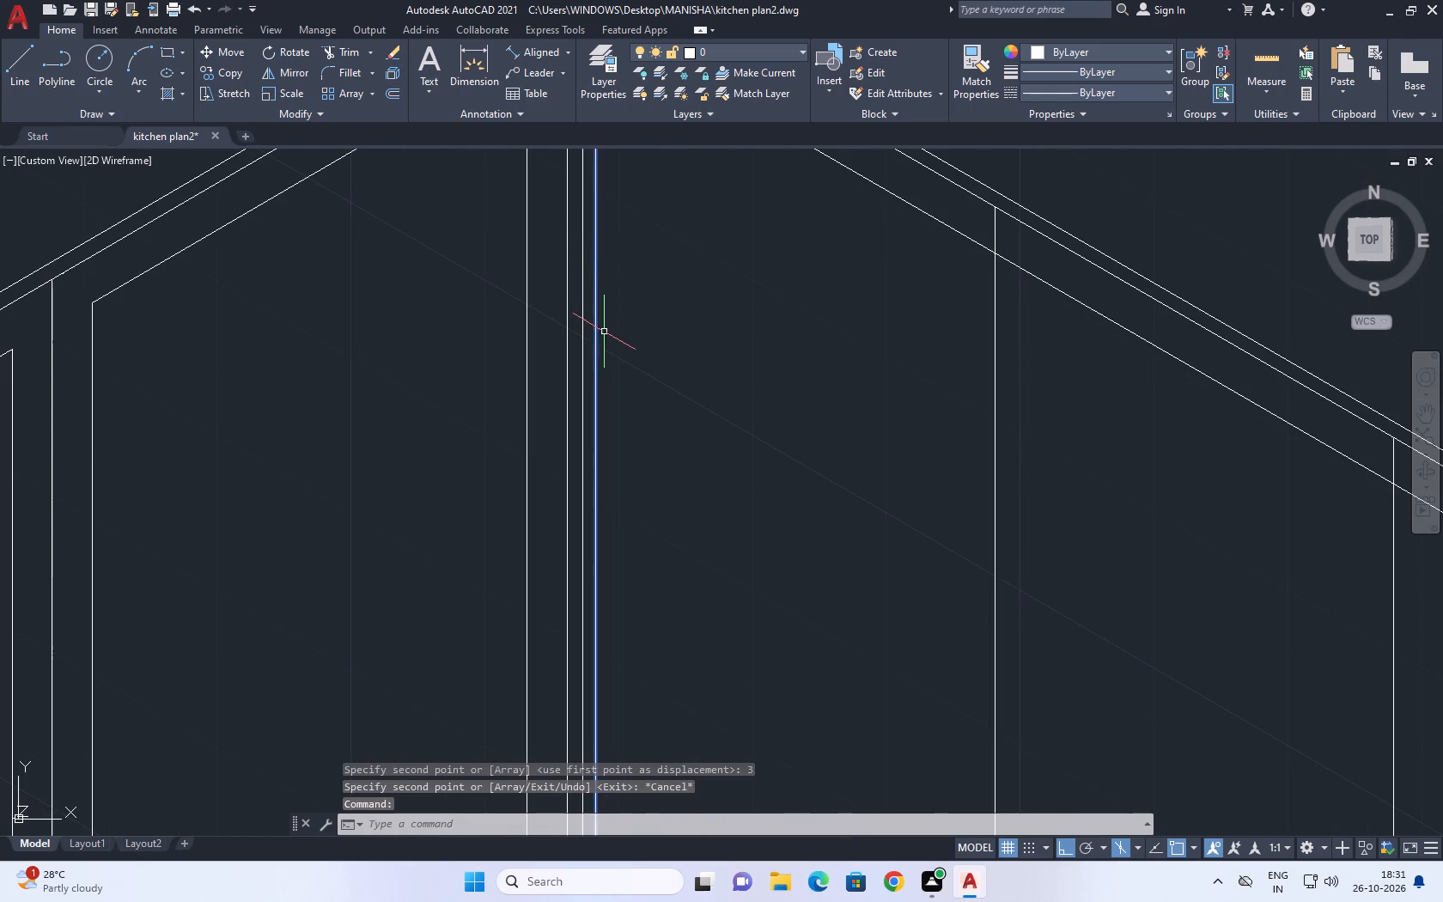
key("c")
key("o")
key("space")
left_click(605, 335)
key("3")
key("space")
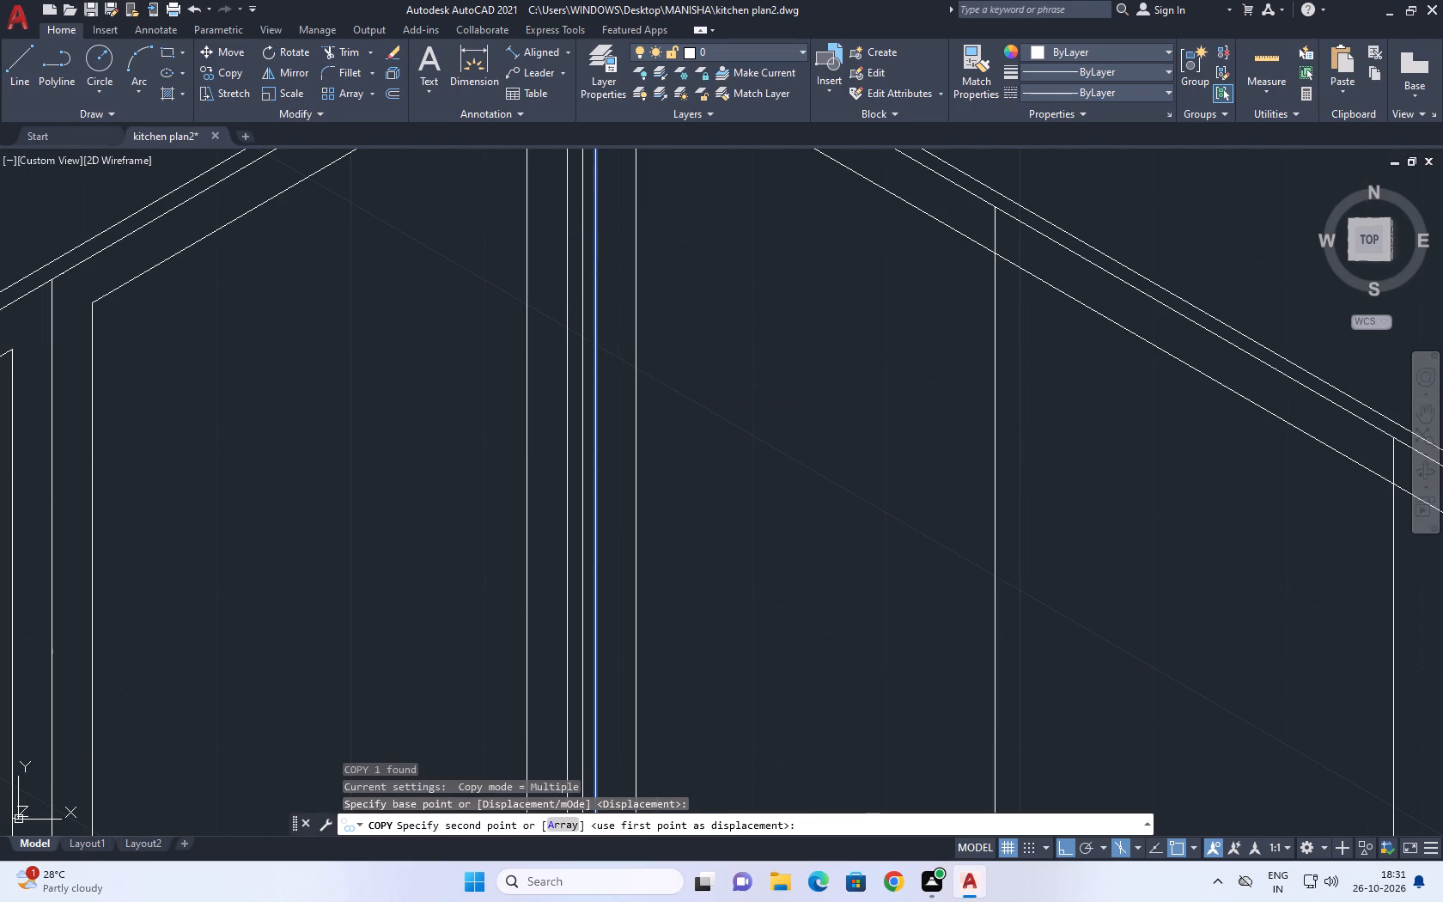
scroll(670, 349, "down", 3)
key("Escape")
Copy the inner vertical line at the side run's outer end 3 units inward along the run.
middle_click_drag(929, 490, 800, 226)
scroll(801, 293, "down", 1)
scroll(964, 424, "up", 1)
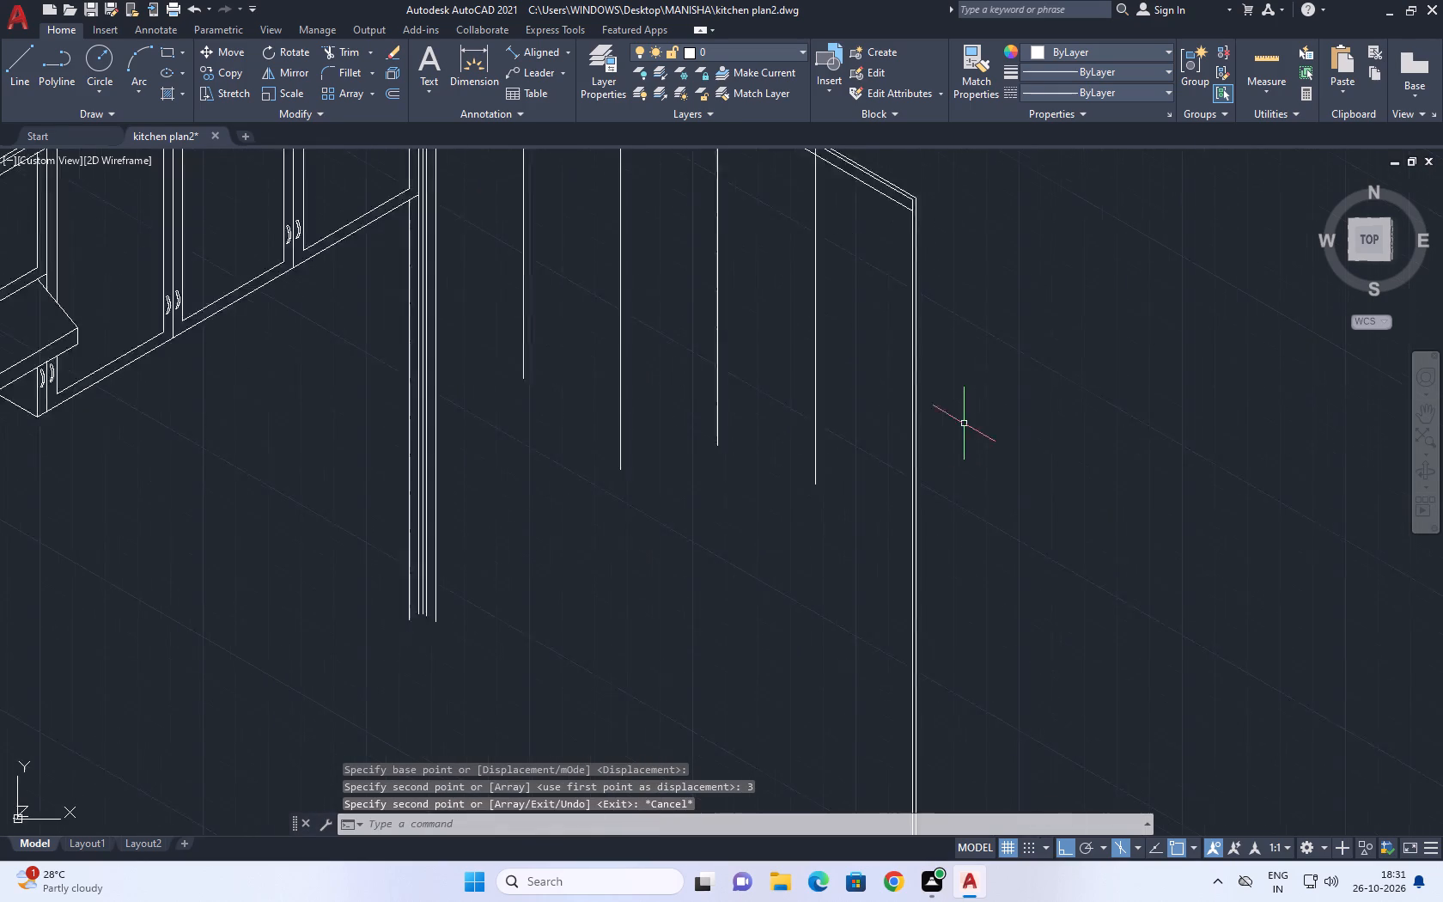
scroll(964, 424, "up", 3)
left_click(900, 439)
left_click(867, 439)
middle_click_drag(860, 416, 867, 431)
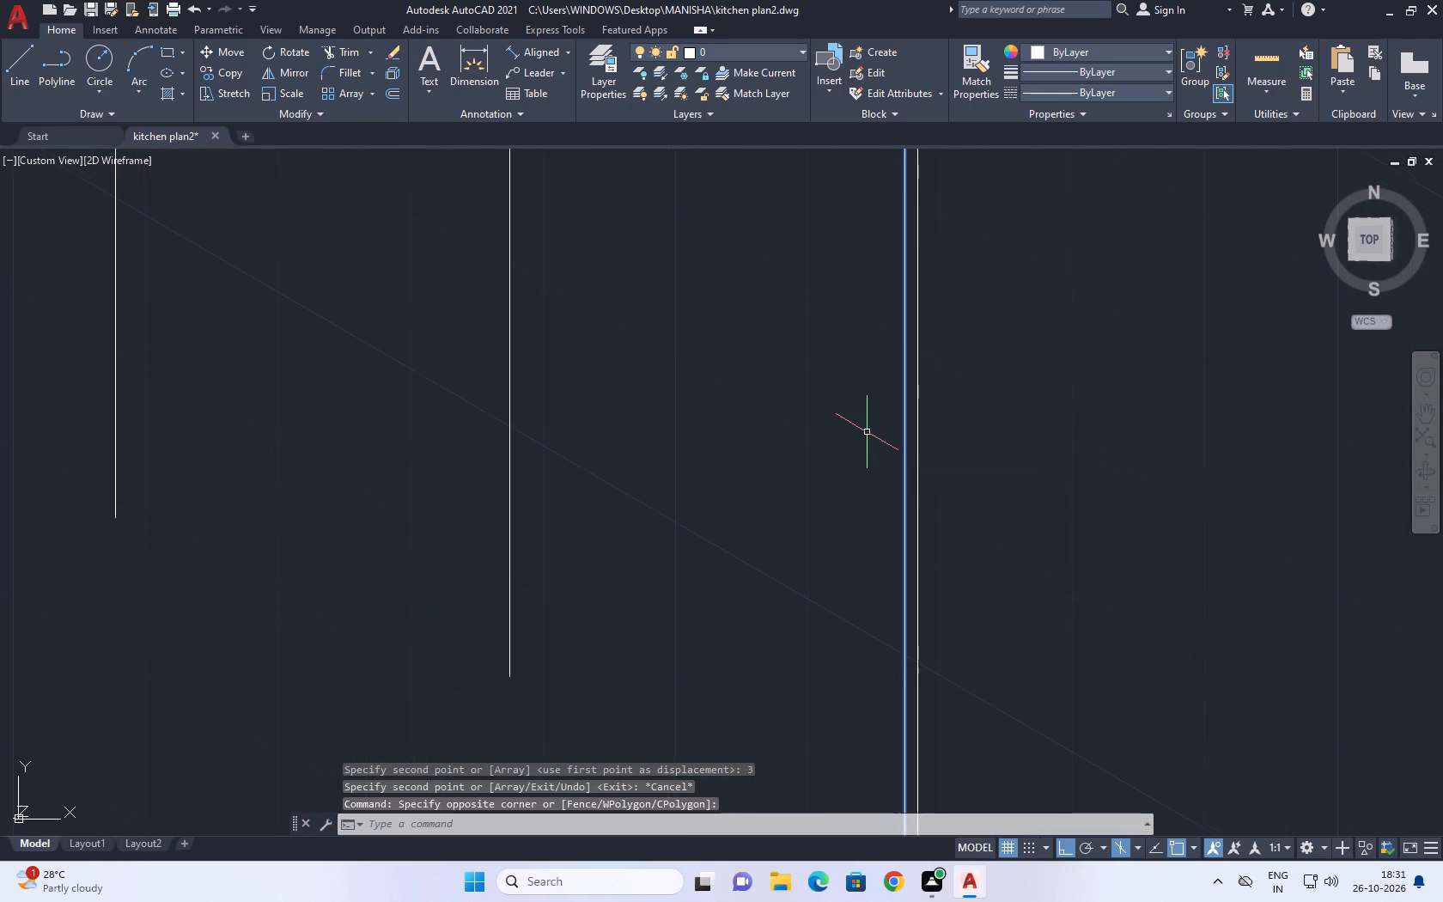
type("co")
key("space")
left_click(887, 472)
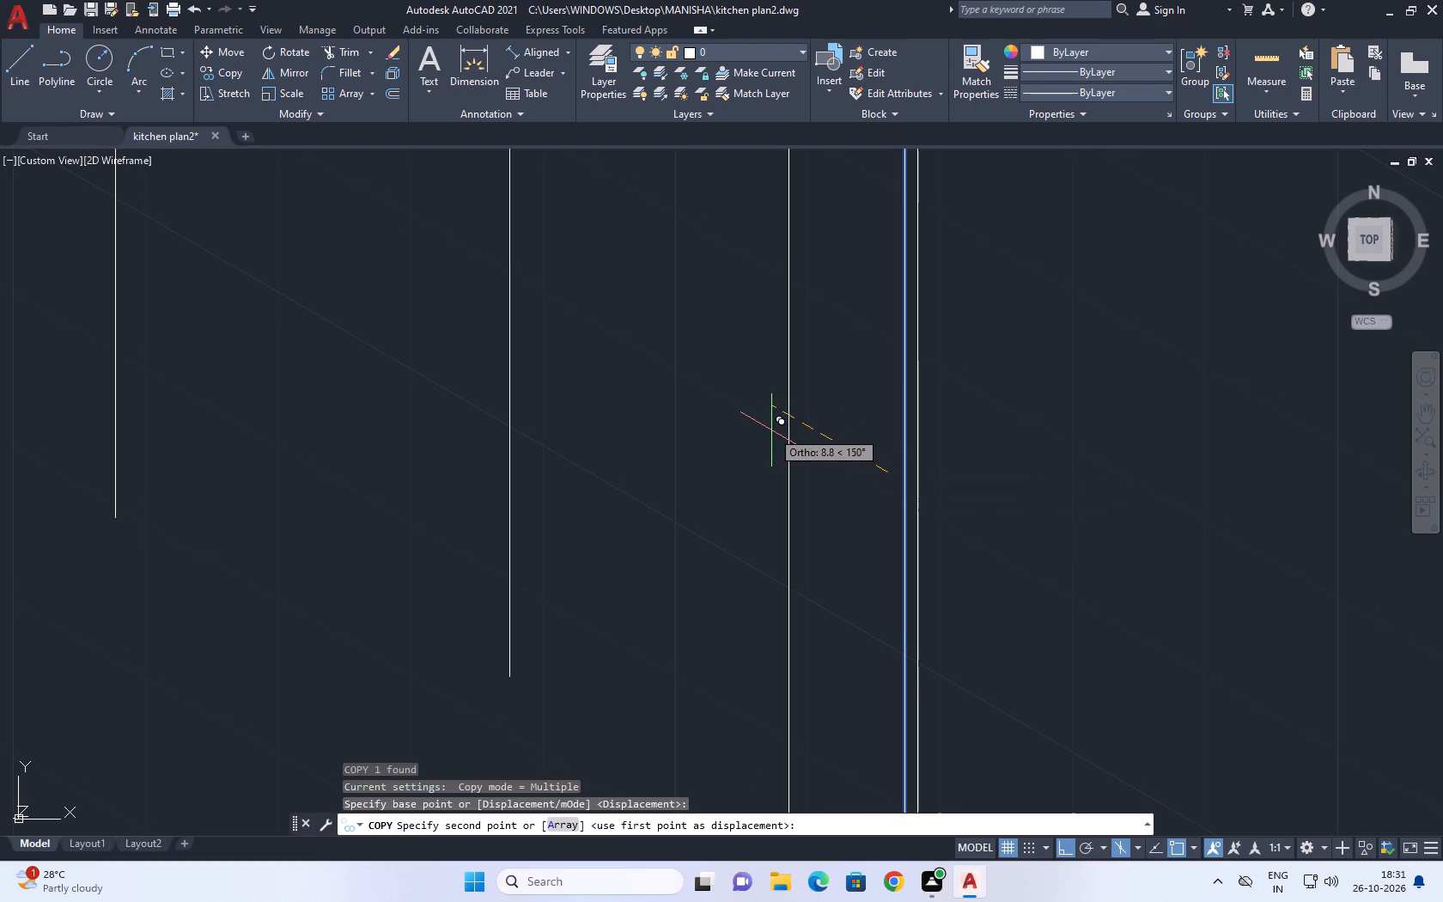
type("3")
key("space")
scroll(828, 442, "down", 3)
key("Escape")
Copy the division line nearest the far post 3 units to each side along the run.
middle_click_drag(795, 327, 1080, 497)
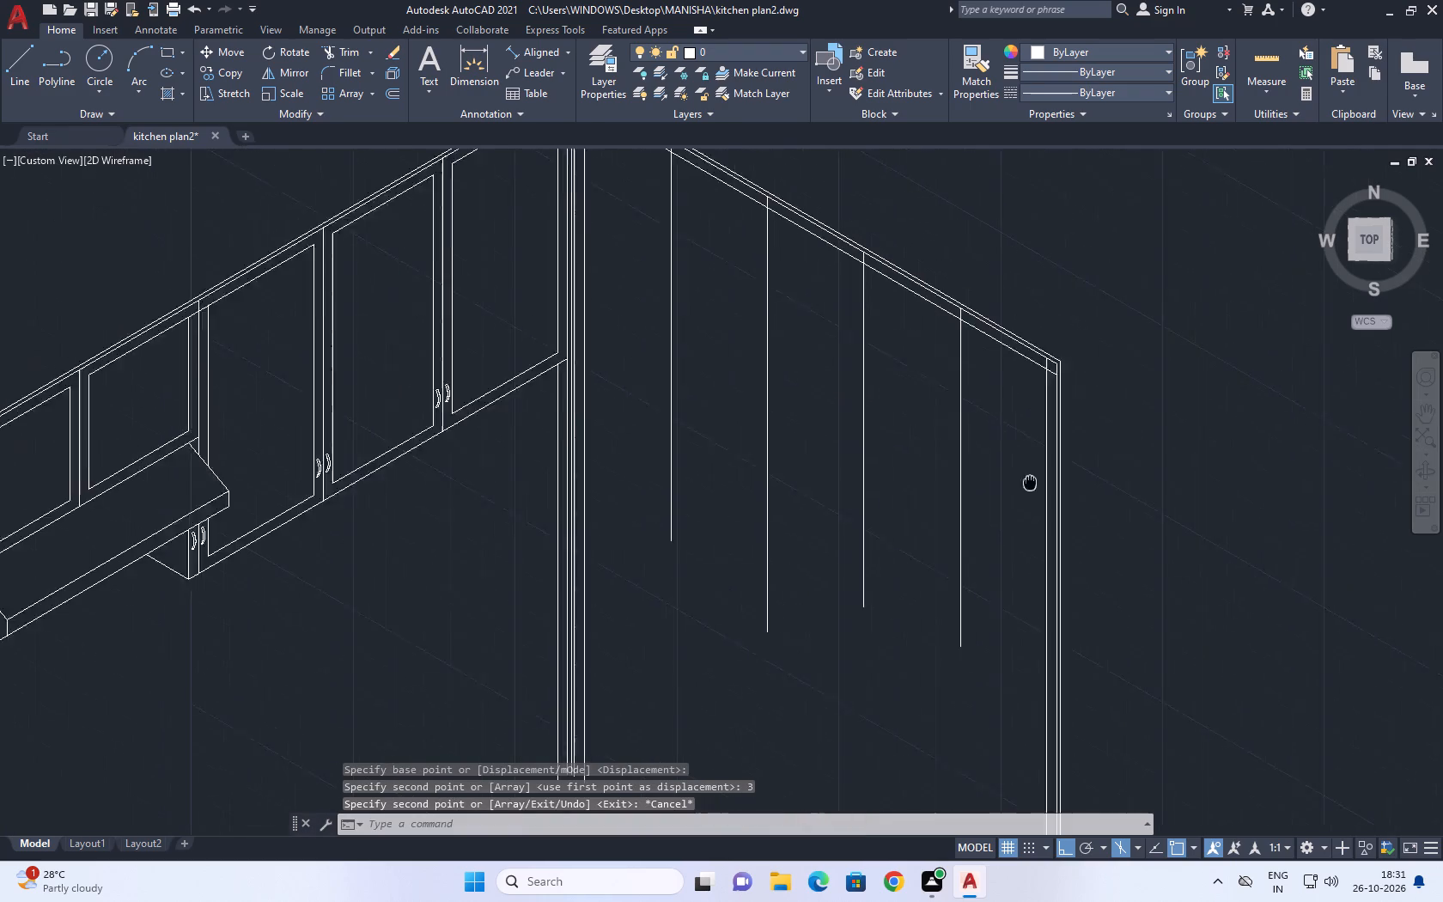
middle_click_drag(1080, 497, 1095, 498)
middle_click_drag(740, 253, 789, 377)
scroll(813, 424, "up", 1)
left_click(837, 449)
left_click(775, 408)
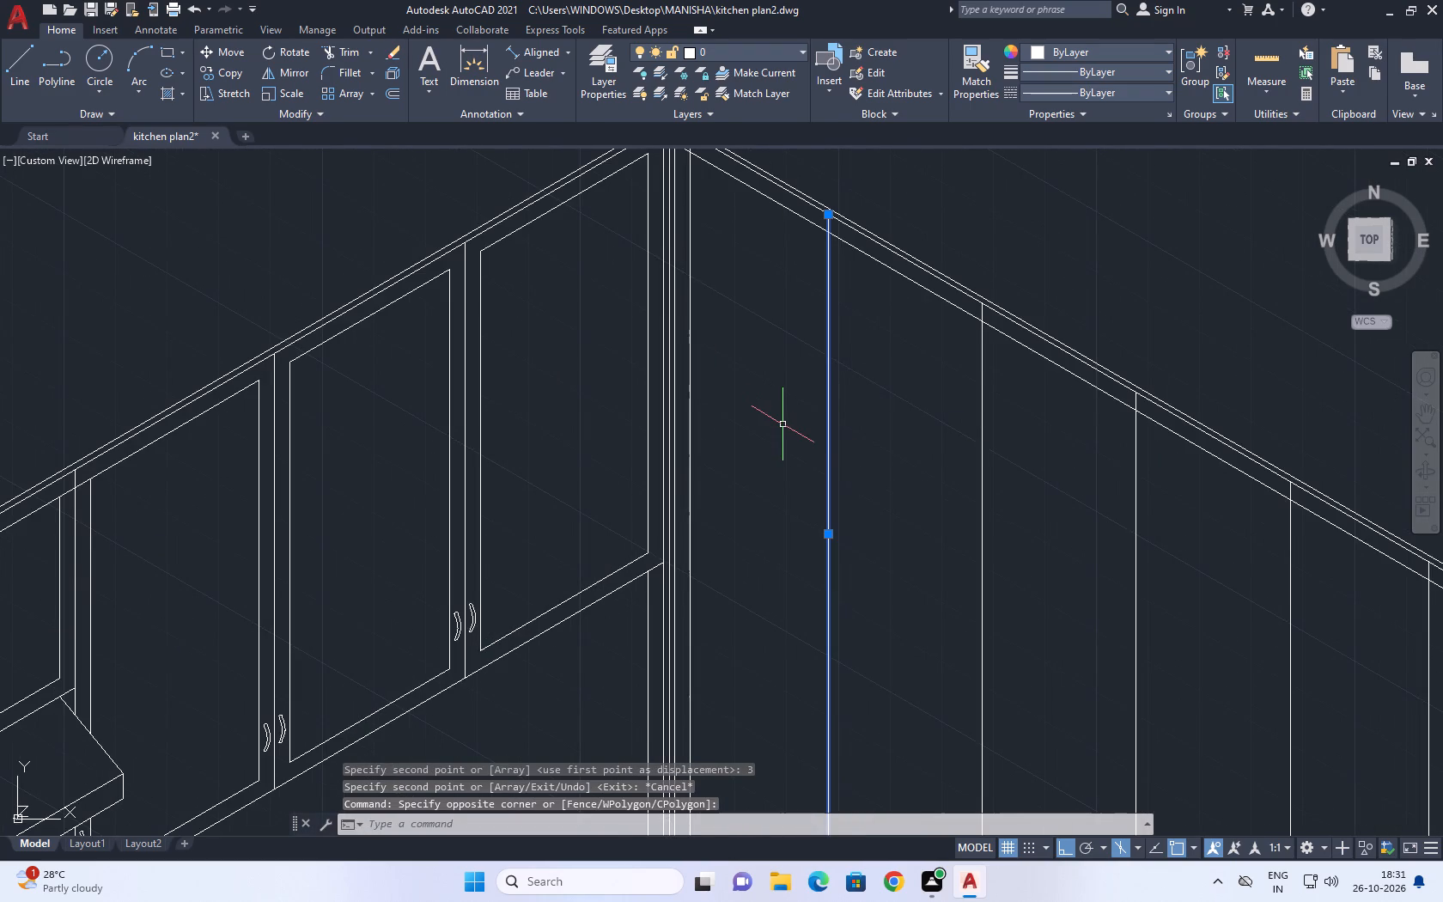
key("c")
type("o")
key("space")
left_click_drag(792, 479, 784, 480)
type("3")
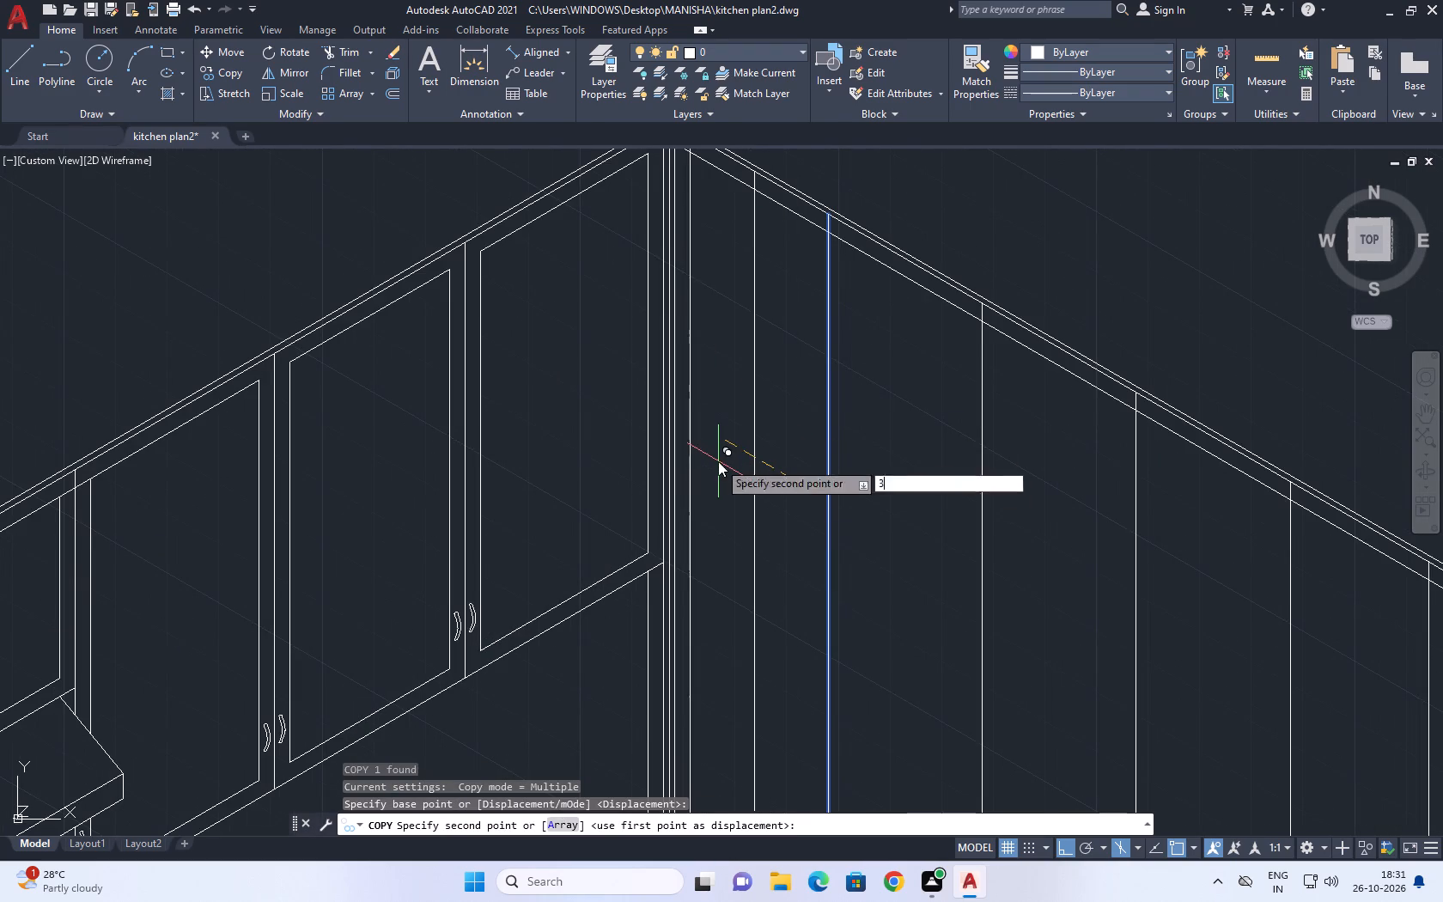
key("space")
type("3")
key("space")
middle_click_drag(845, 495, 769, 343)
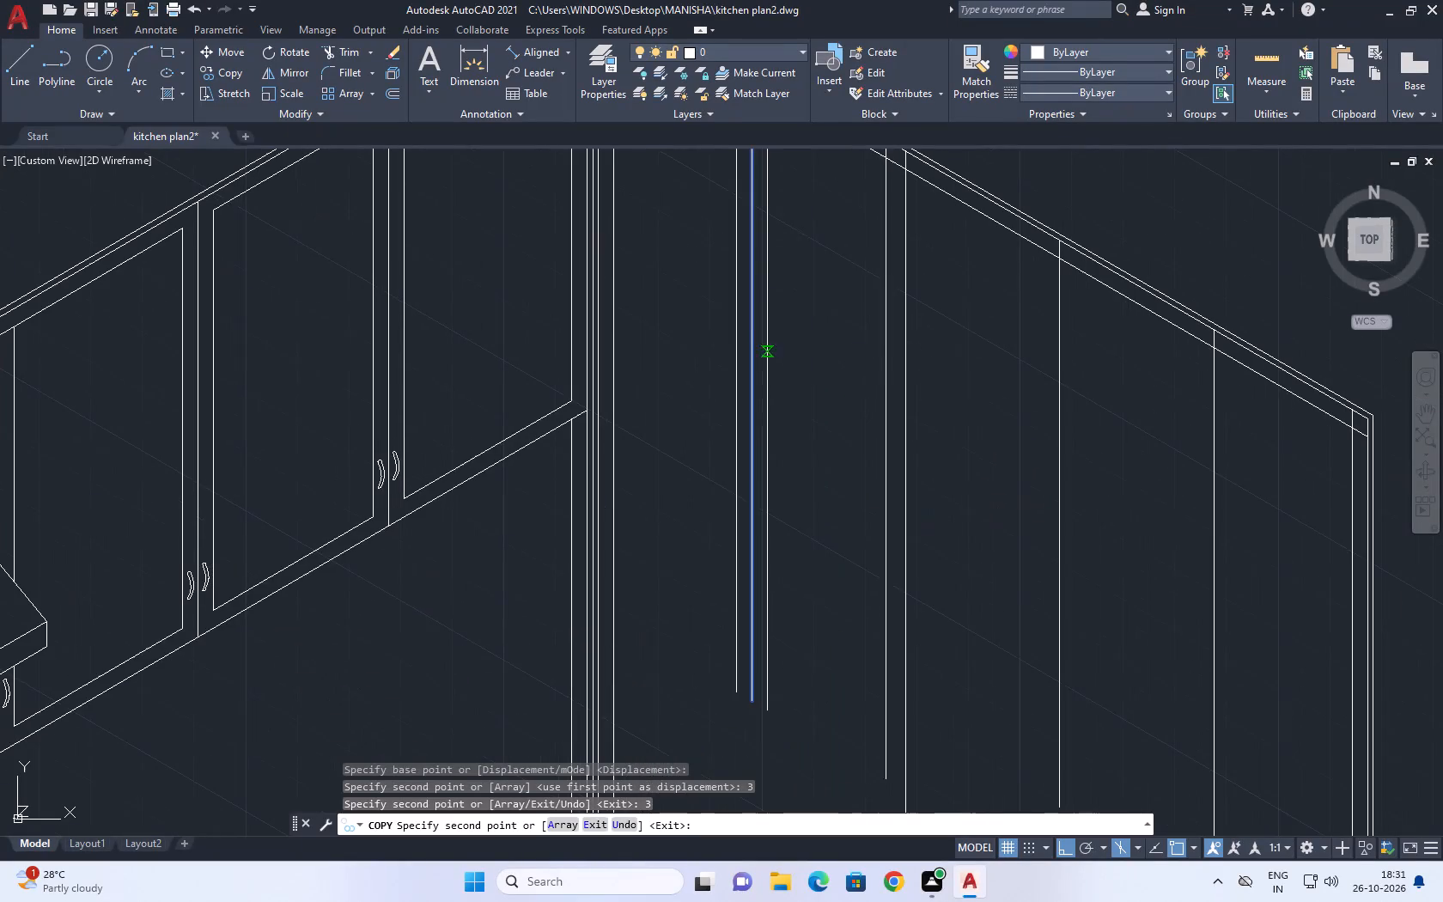
key("space")
Copy the second division line from the far post 3 units to each side along the run.
left_click_drag(939, 472, 899, 439)
left_click(855, 418)
key("c")
key("o")
key("space")
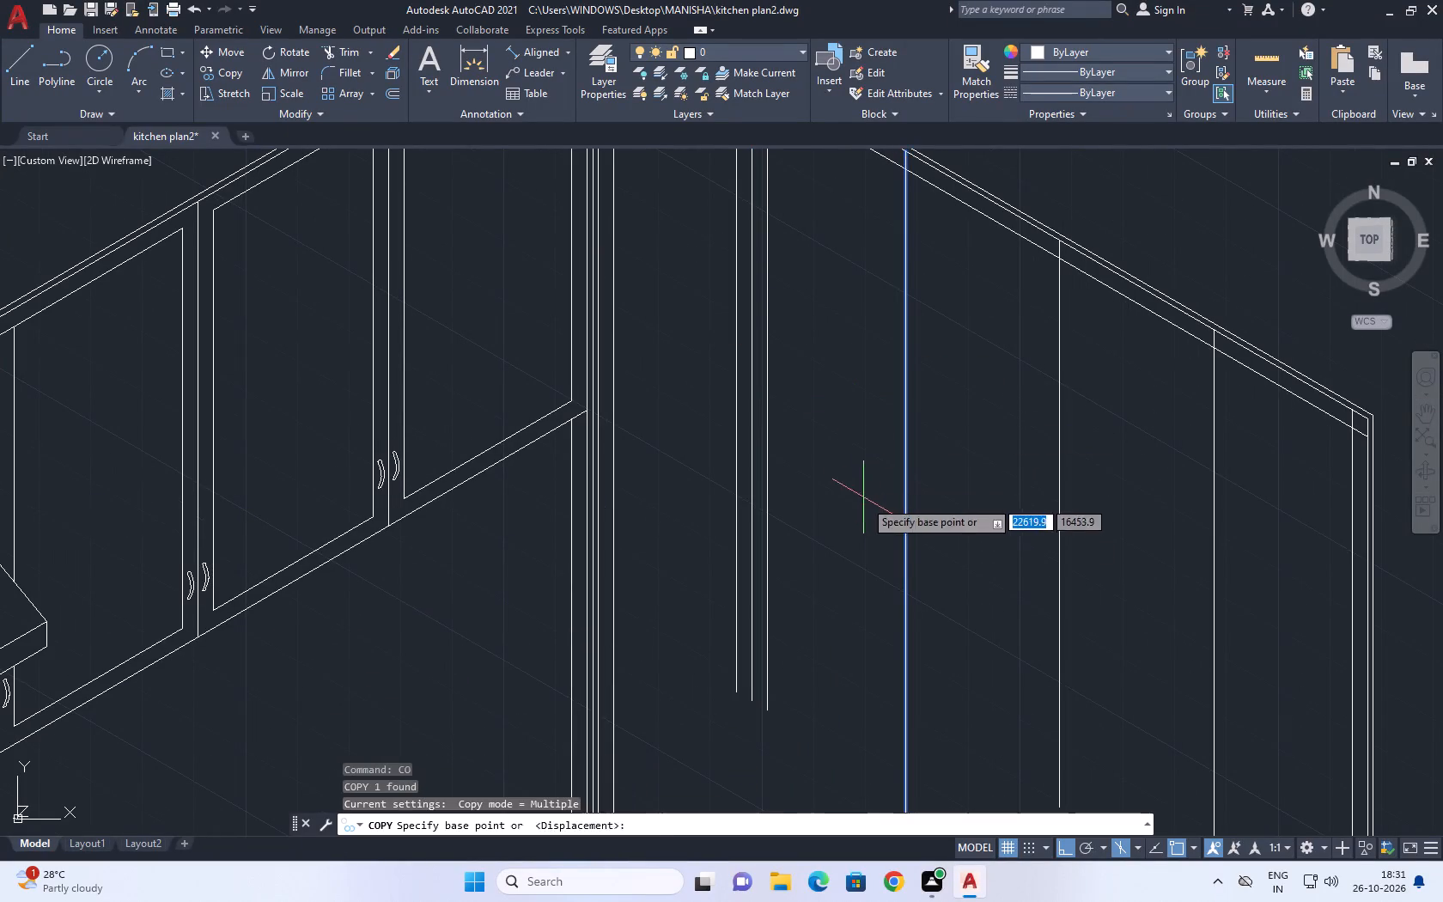
left_click(874, 529)
type("3")
key("space")
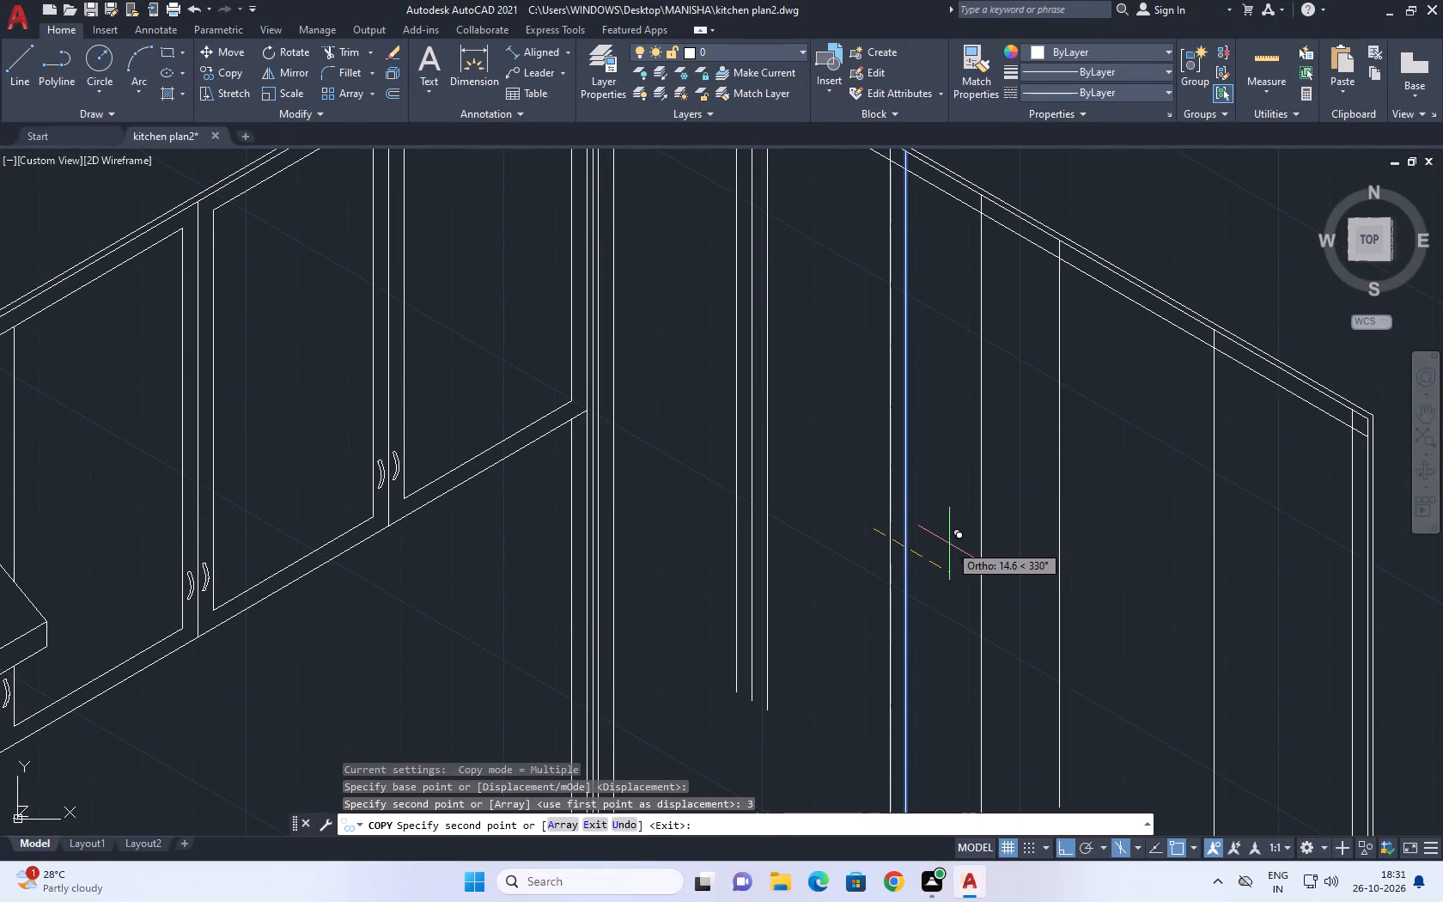
key("3")
key("space")
key("space")
Copy the third division line from the far post 3 units to each side along the run.
middle_click_drag(986, 541, 830, 347)
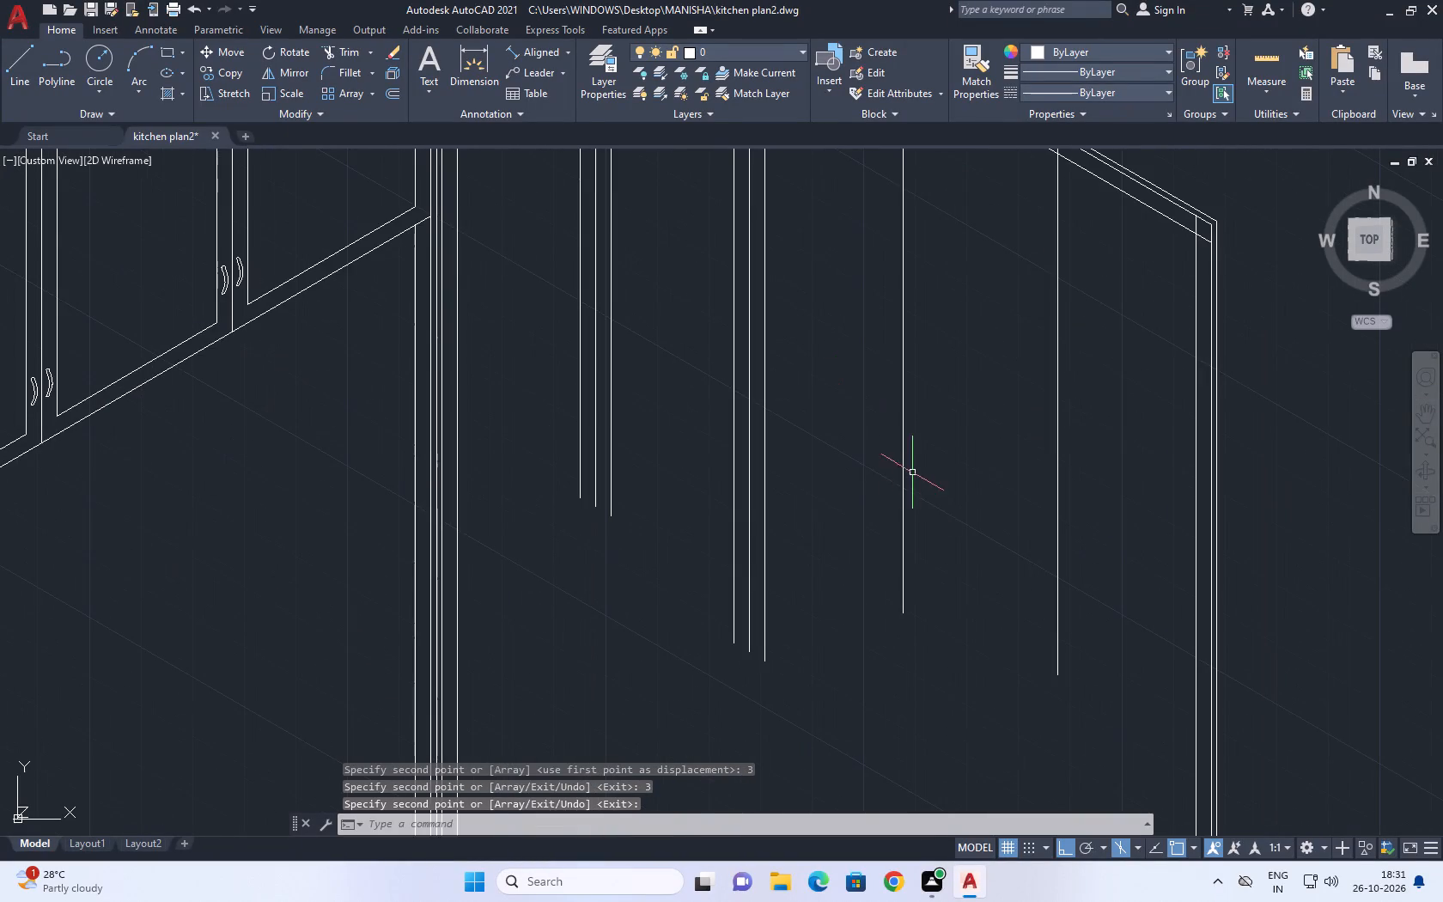
left_click_drag(920, 511, 909, 494)
left_click(853, 418)
middle_click_drag(895, 451, 897, 493)
key("c")
key("o")
key("space")
left_click_drag(917, 522, 853, 478)
type("3")
key("space")
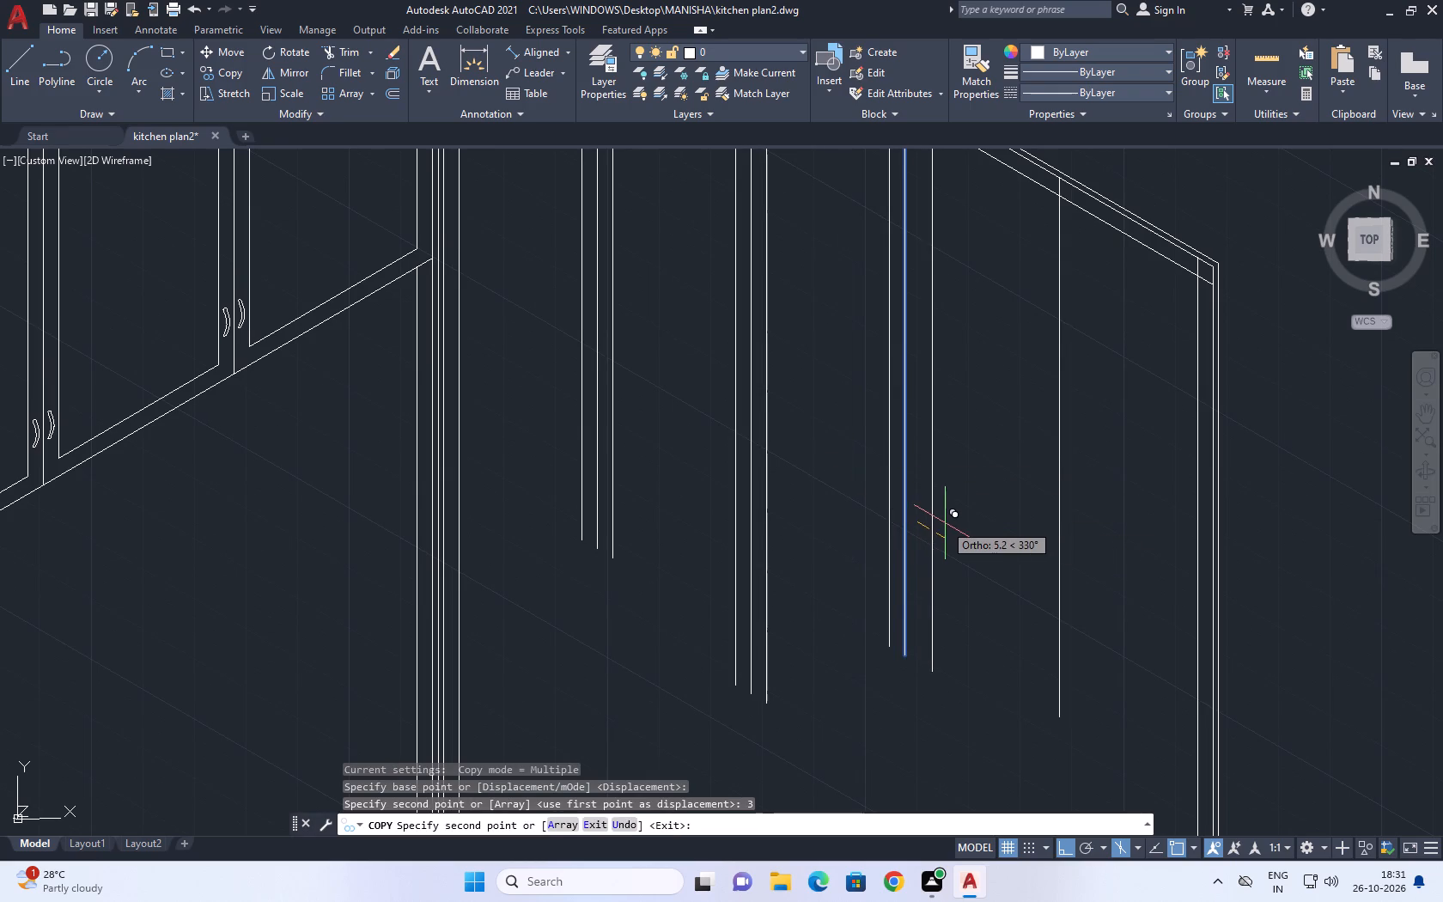
type("3")
key("space")
middle_click_drag(970, 533, 903, 506)
key("Escape")
Copy the division line nearest the side run's outer end 3 units to each side along the run.
left_click_drag(1003, 566, 993, 557)
left_click(886, 472)
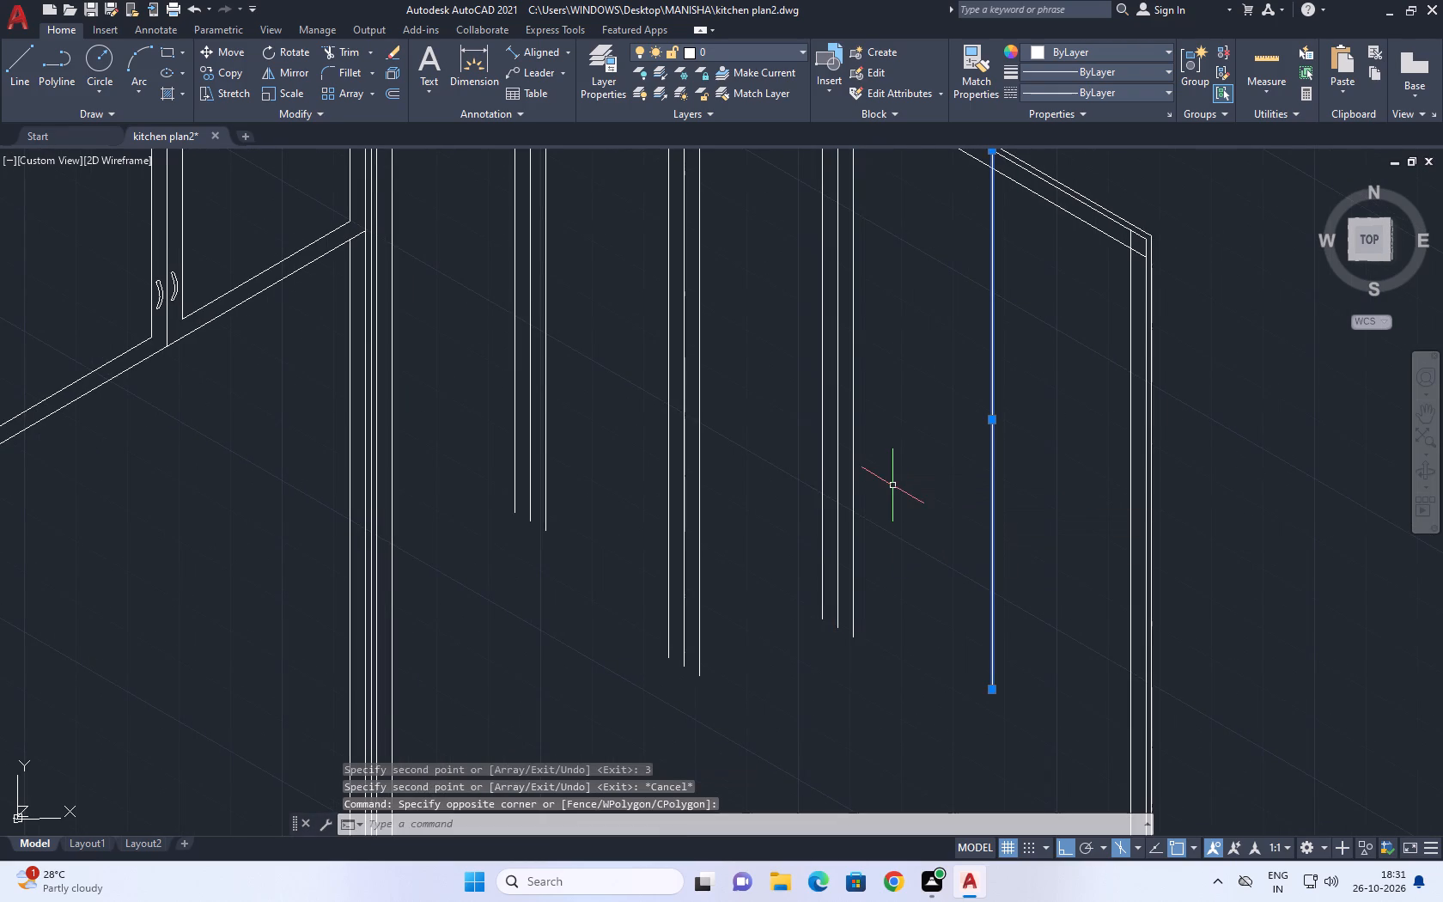
type("co")
key("space")
left_click_drag(925, 548, 898, 529)
type("3")
key("space")
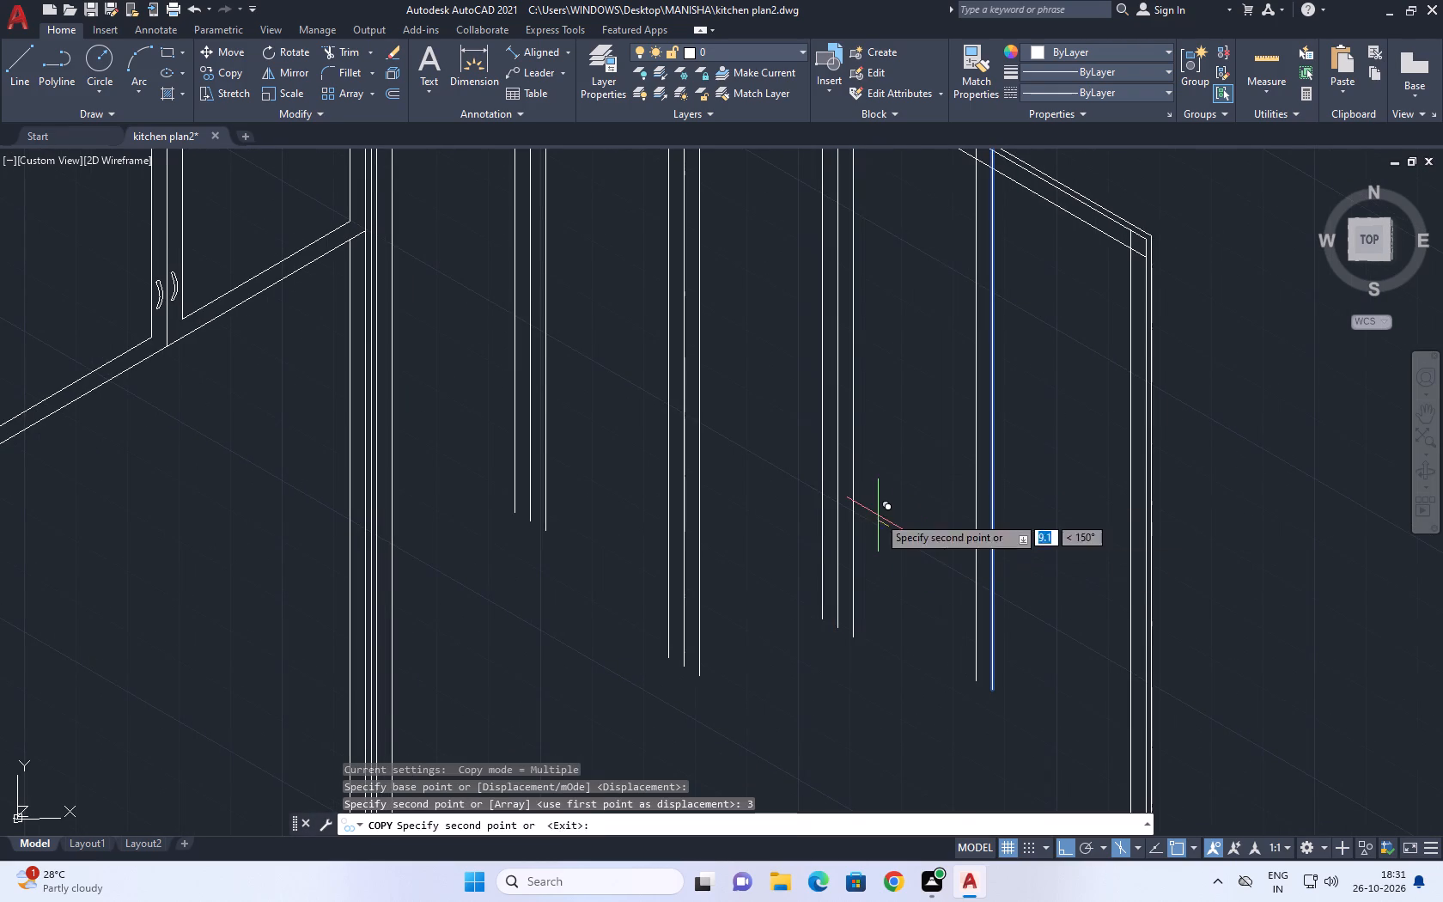
key("3")
key("space")
key("Escape")
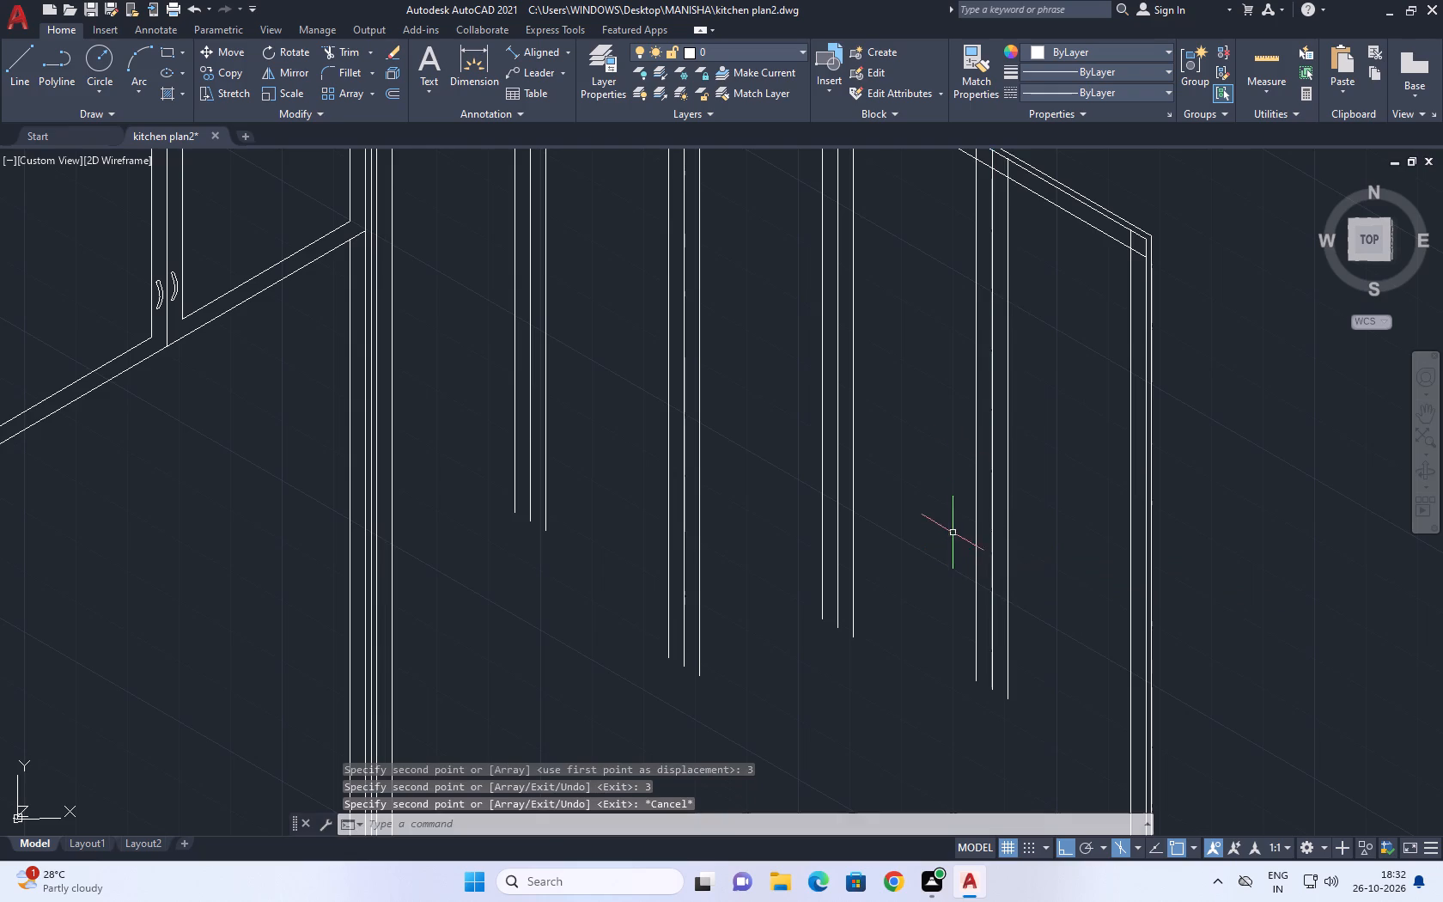
Trim the overlapping ends of the door-frame lines at the side run's upper corner beside the far post.
middle_click_drag(968, 224, 961, 477)
type("tr")
key("space")
middle_click_drag(513, 180, 569, 284)
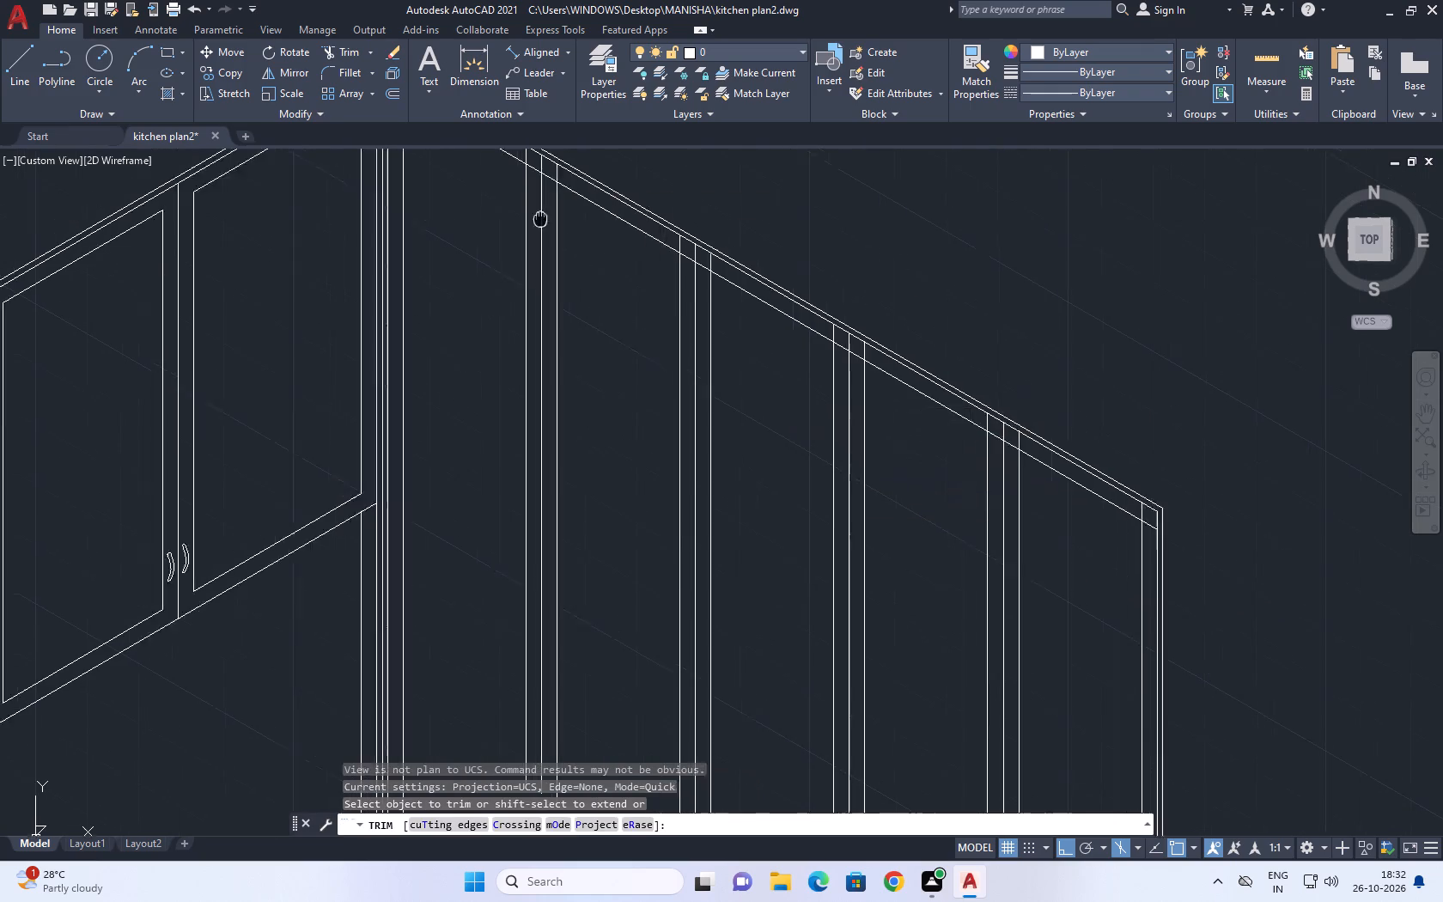
middle_click_drag(569, 284, 611, 477)
scroll(484, 380, "up", 3)
left_click(432, 337)
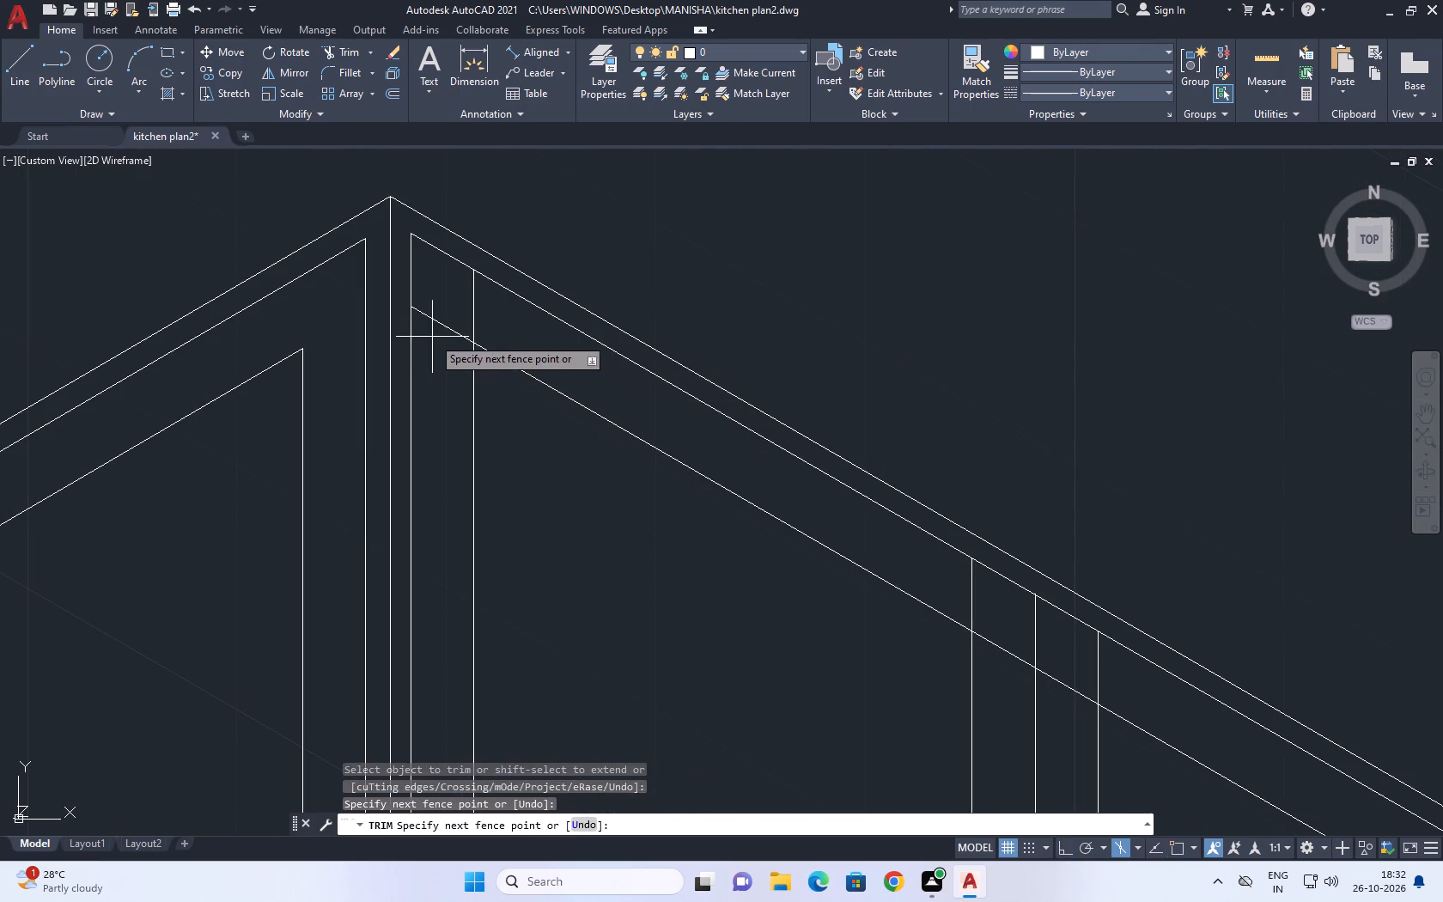
left_click(483, 308)
Trim the frame lines crossing at the top of the first division from the far post, leaving clean door corners and the centre line.
middle_click_drag(802, 569, 460, 382)
scroll(738, 522, "up", 2)
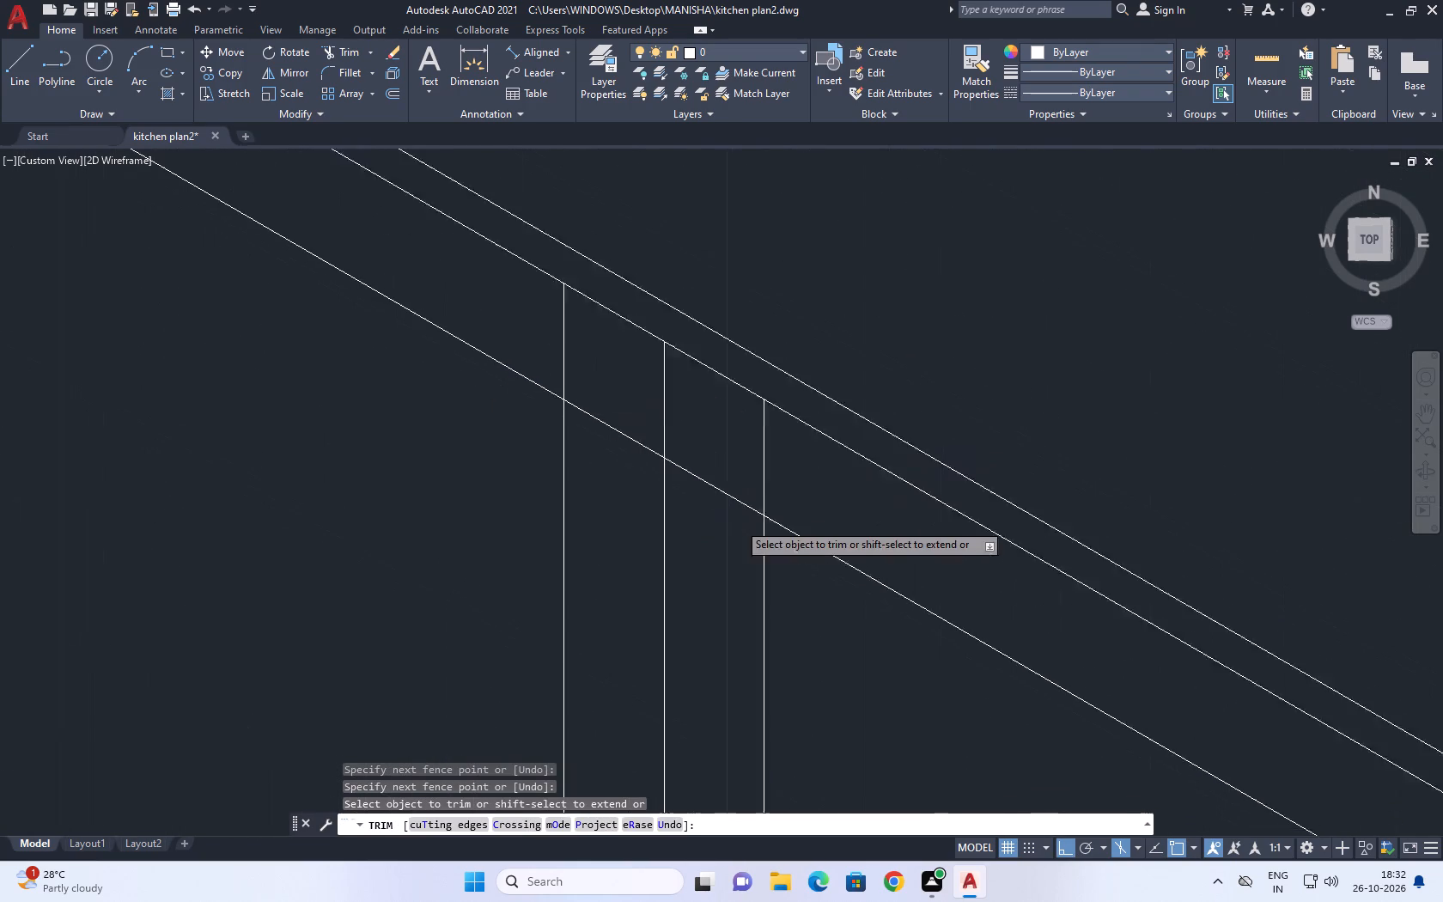
left_click(833, 405)
left_click(691, 532)
left_click(447, 222)
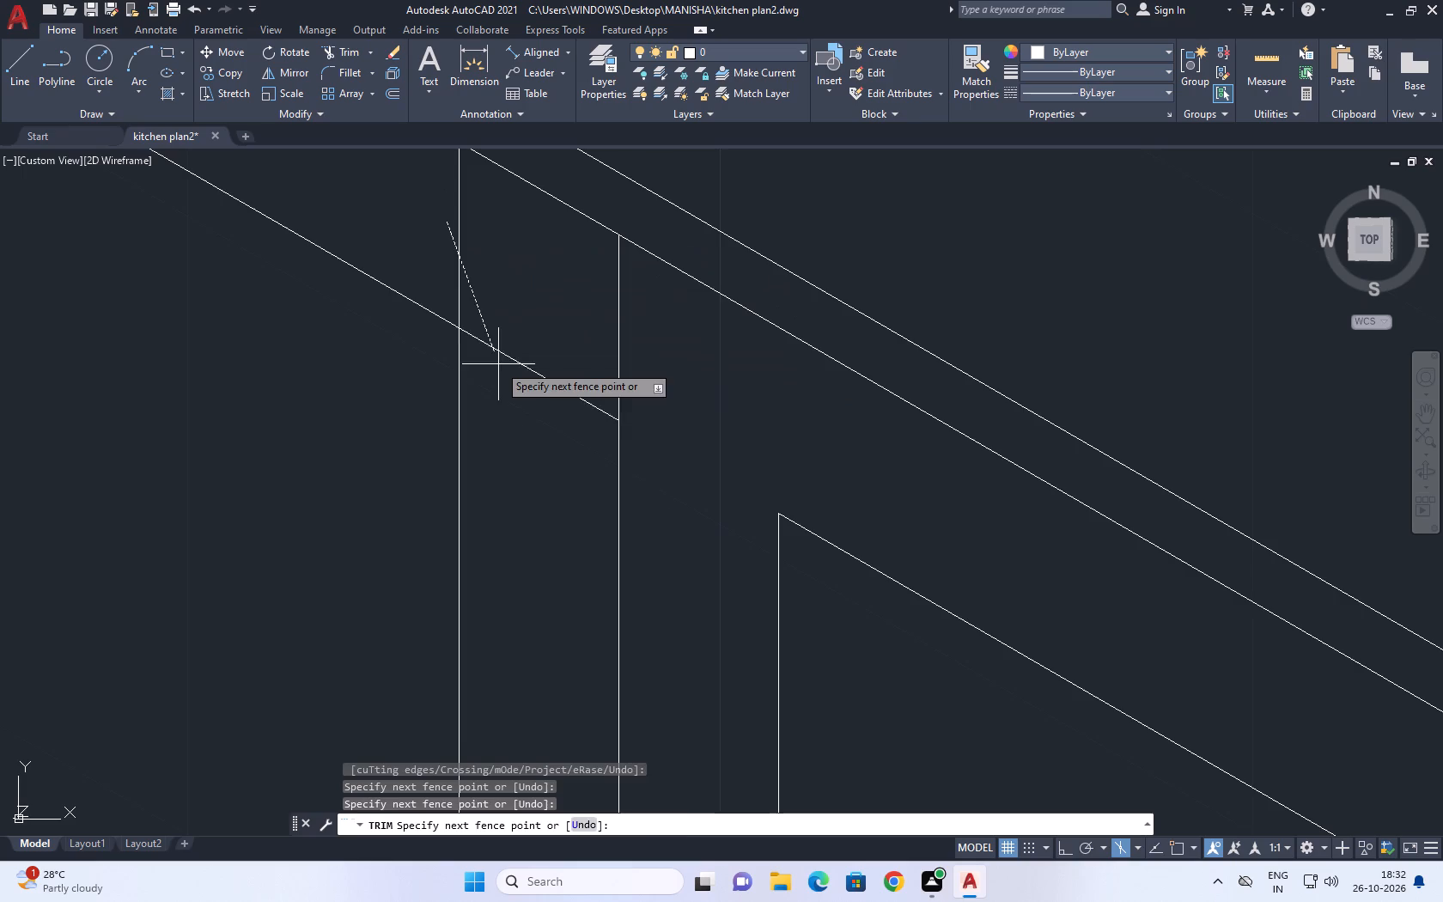
left_click(523, 413)
Trim the frame lines crossing at the top of the second division to form clean upper door corners on both sides.
scroll(448, 395, "down", 6)
middle_click_drag(612, 523, 508, 327)
scroll(551, 287, "up", 3)
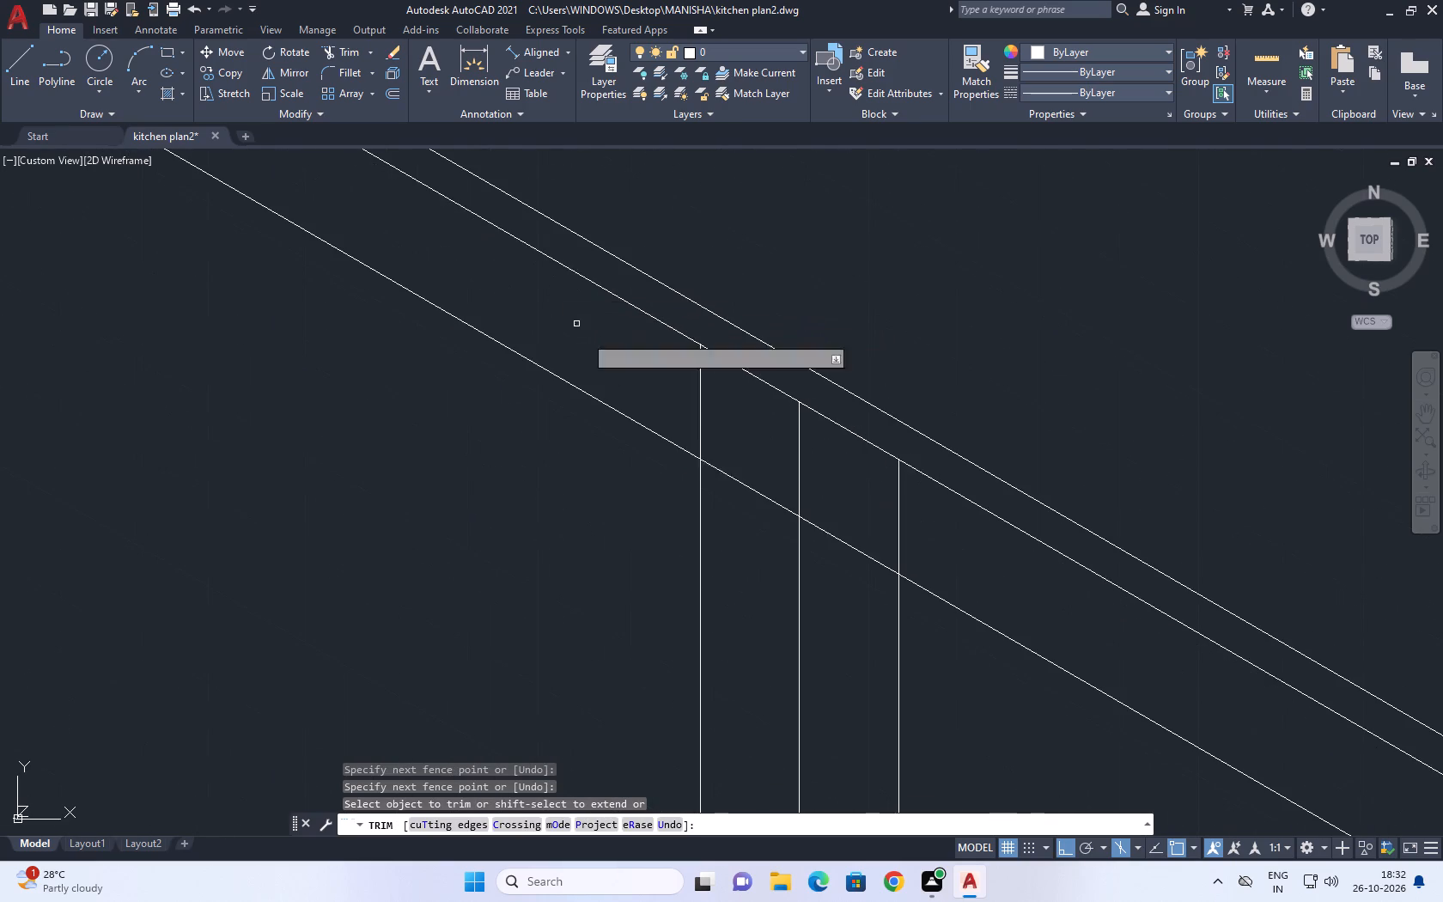
left_click(747, 506)
left_click(693, 384)
middle_click_drag(748, 592, 562, 517)
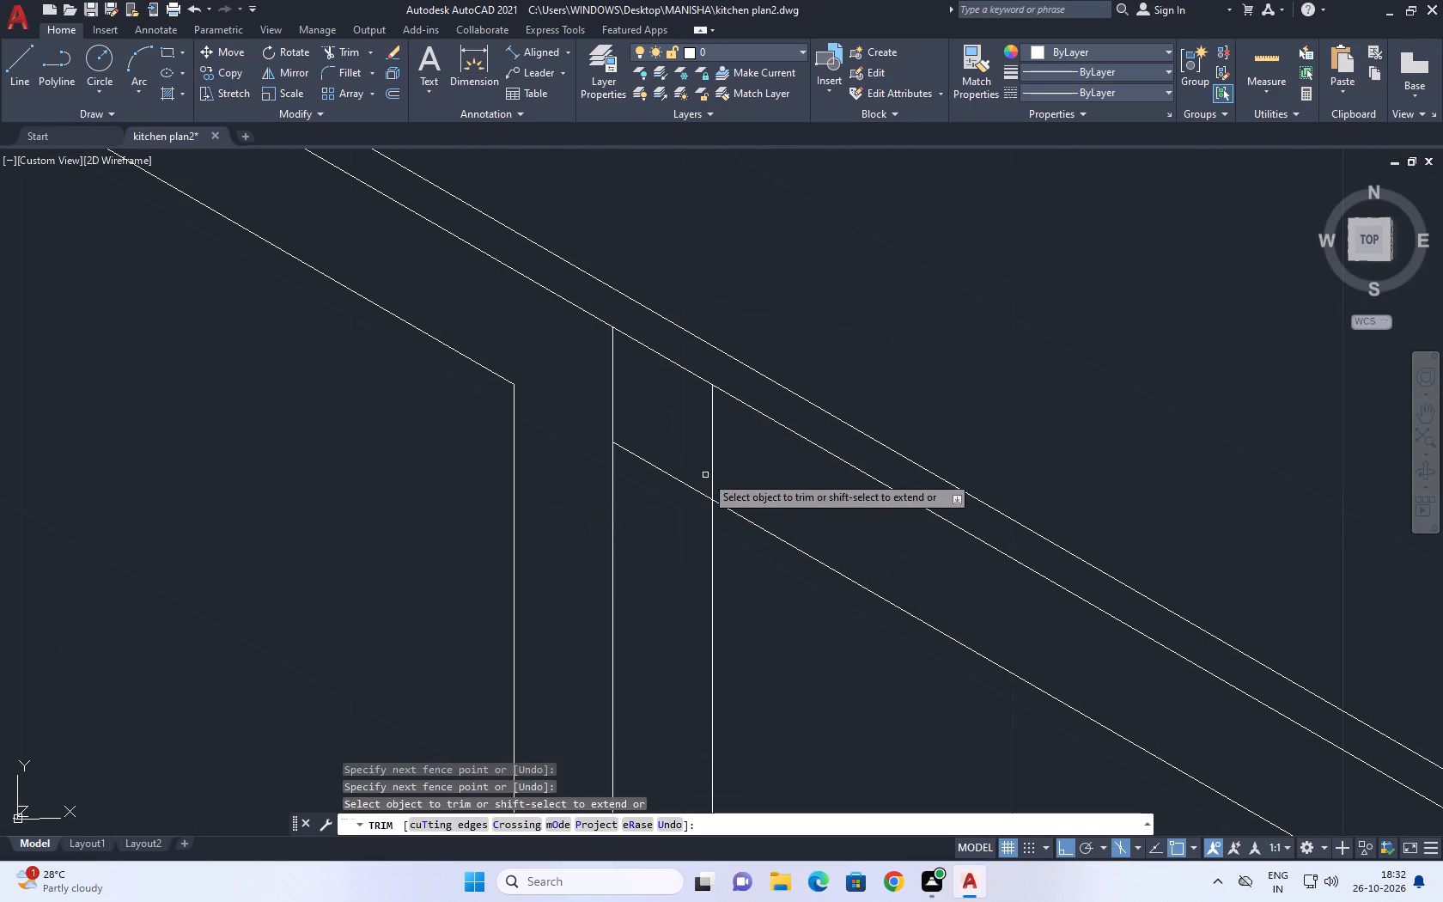
left_click_drag(726, 438, 673, 446)
left_click(610, 498)
left_click_drag(567, 491, 566, 491)
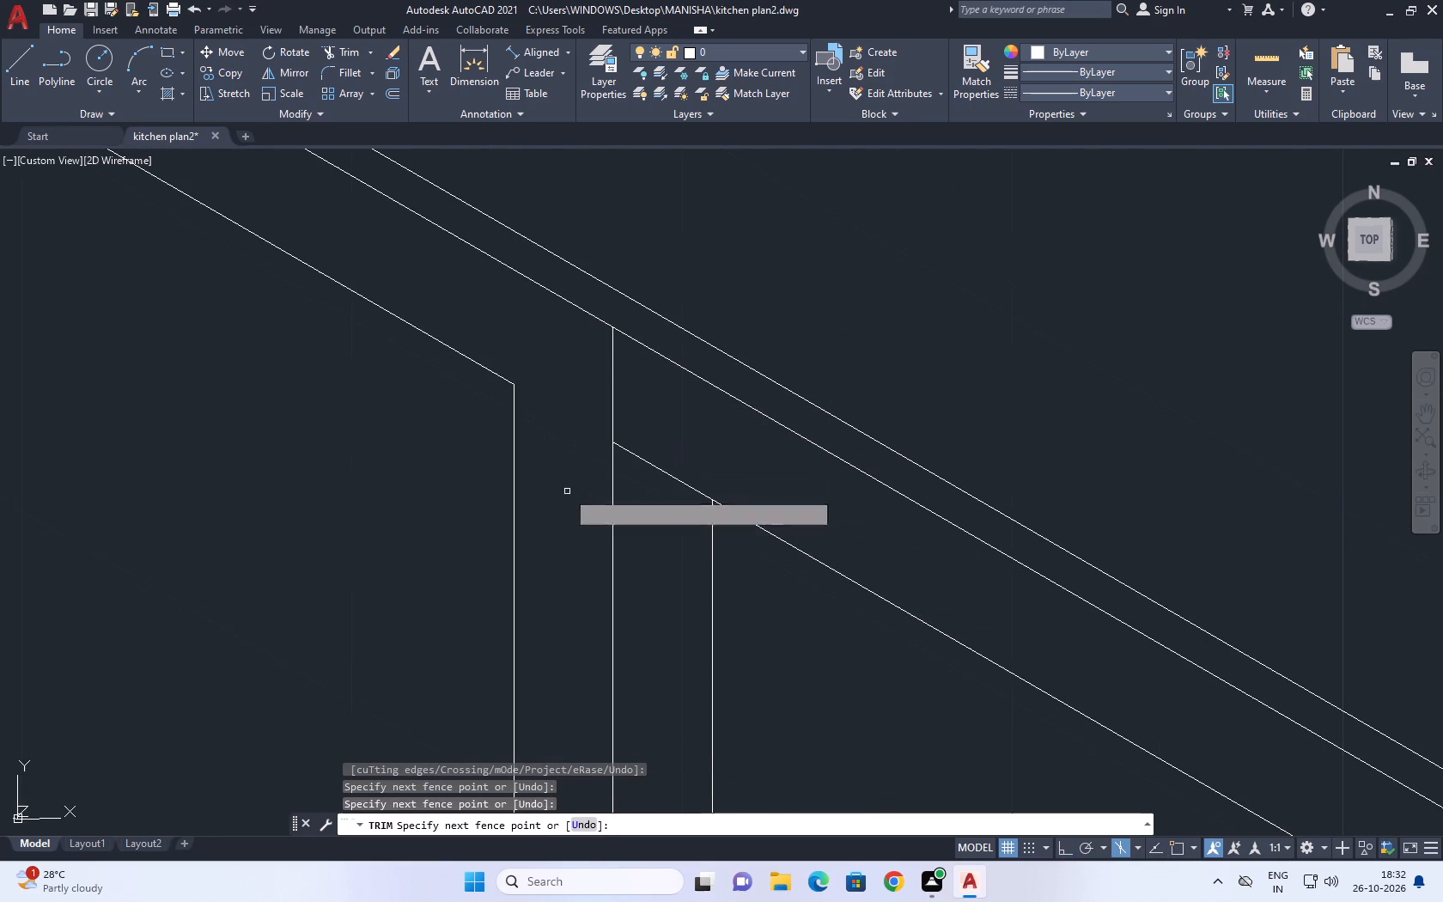
left_click_drag(566, 491, 584, 491)
left_click(669, 445)
left_click(646, 495)
Trim the frame lines crossing at the top of the third division to form clean upper door corners on both sides.
scroll(598, 423, "down", 7)
middle_click_drag(718, 556, 583, 460)
scroll(628, 406, "up", 3)
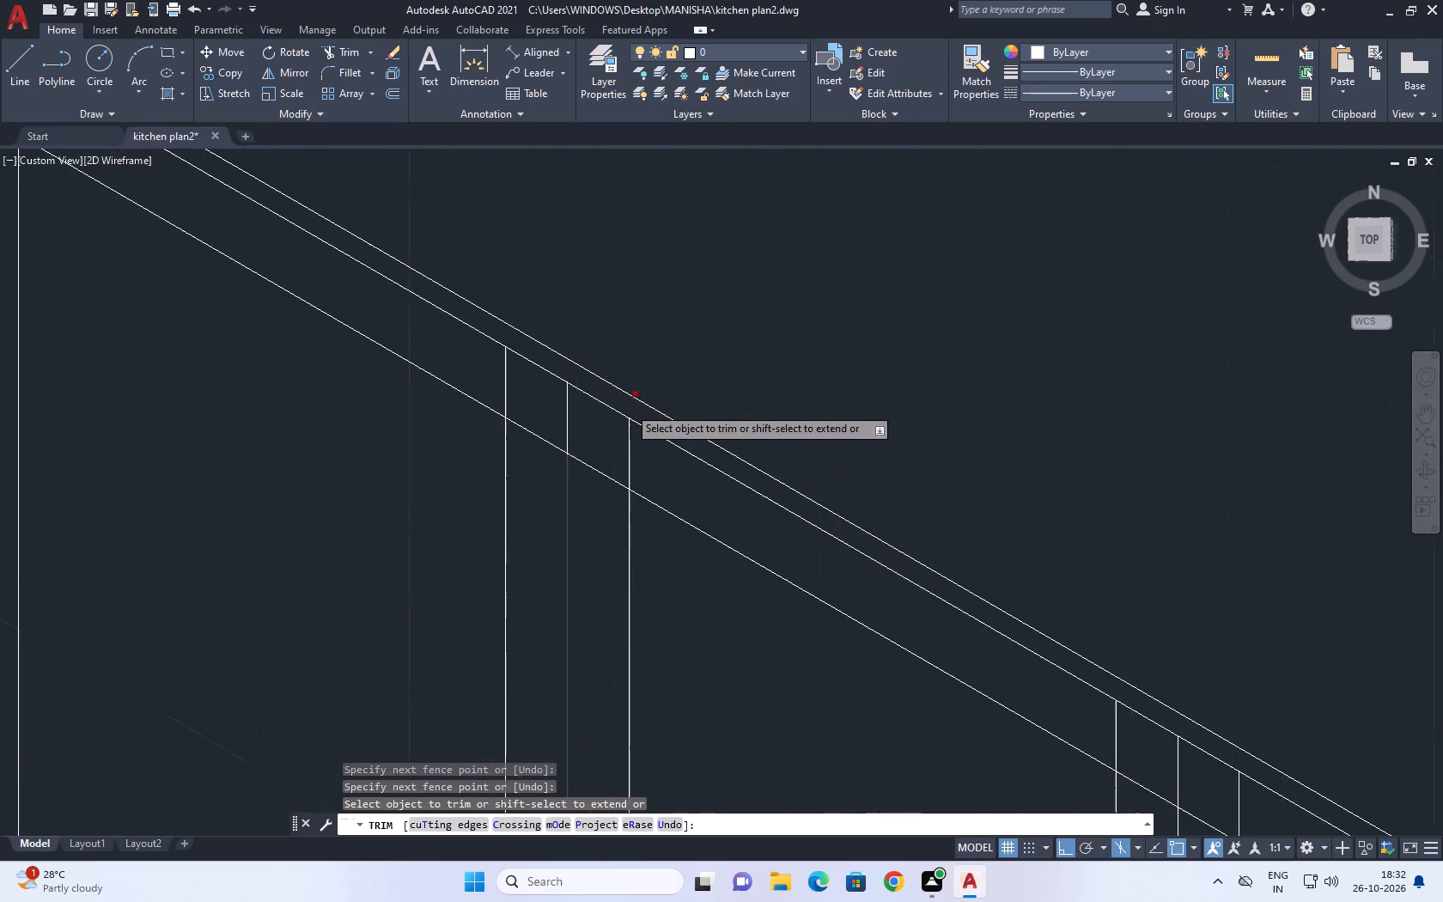
scroll(596, 464, "up", 2)
left_click(605, 504)
left_click(698, 458)
middle_click_drag(490, 385, 575, 541)
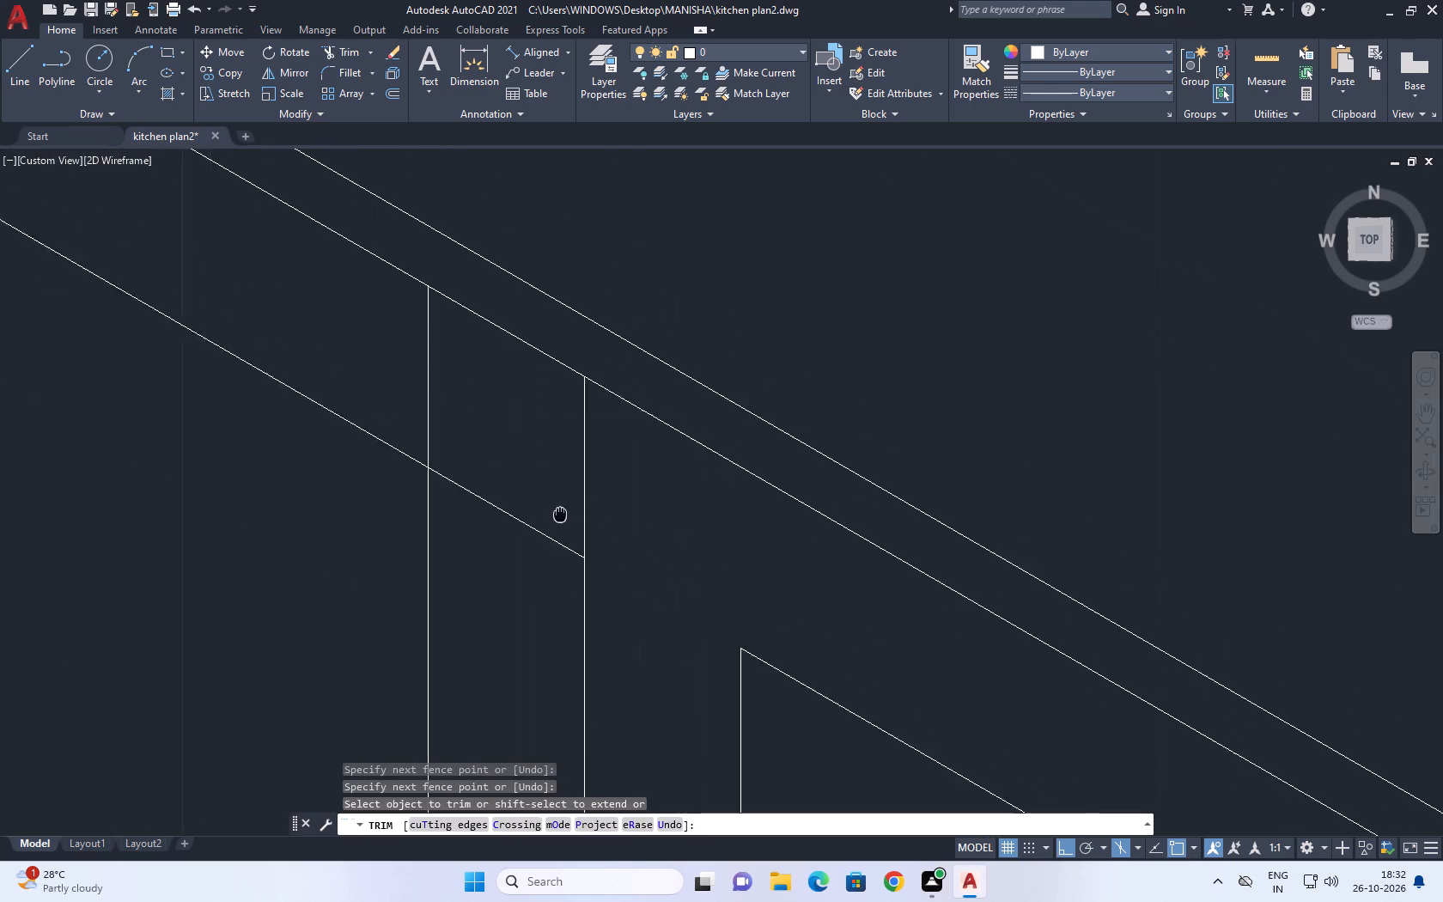
middle_click_drag(575, 541, 593, 567)
left_click(462, 378)
left_click_drag(549, 640, 549, 628)
left_click(530, 543)
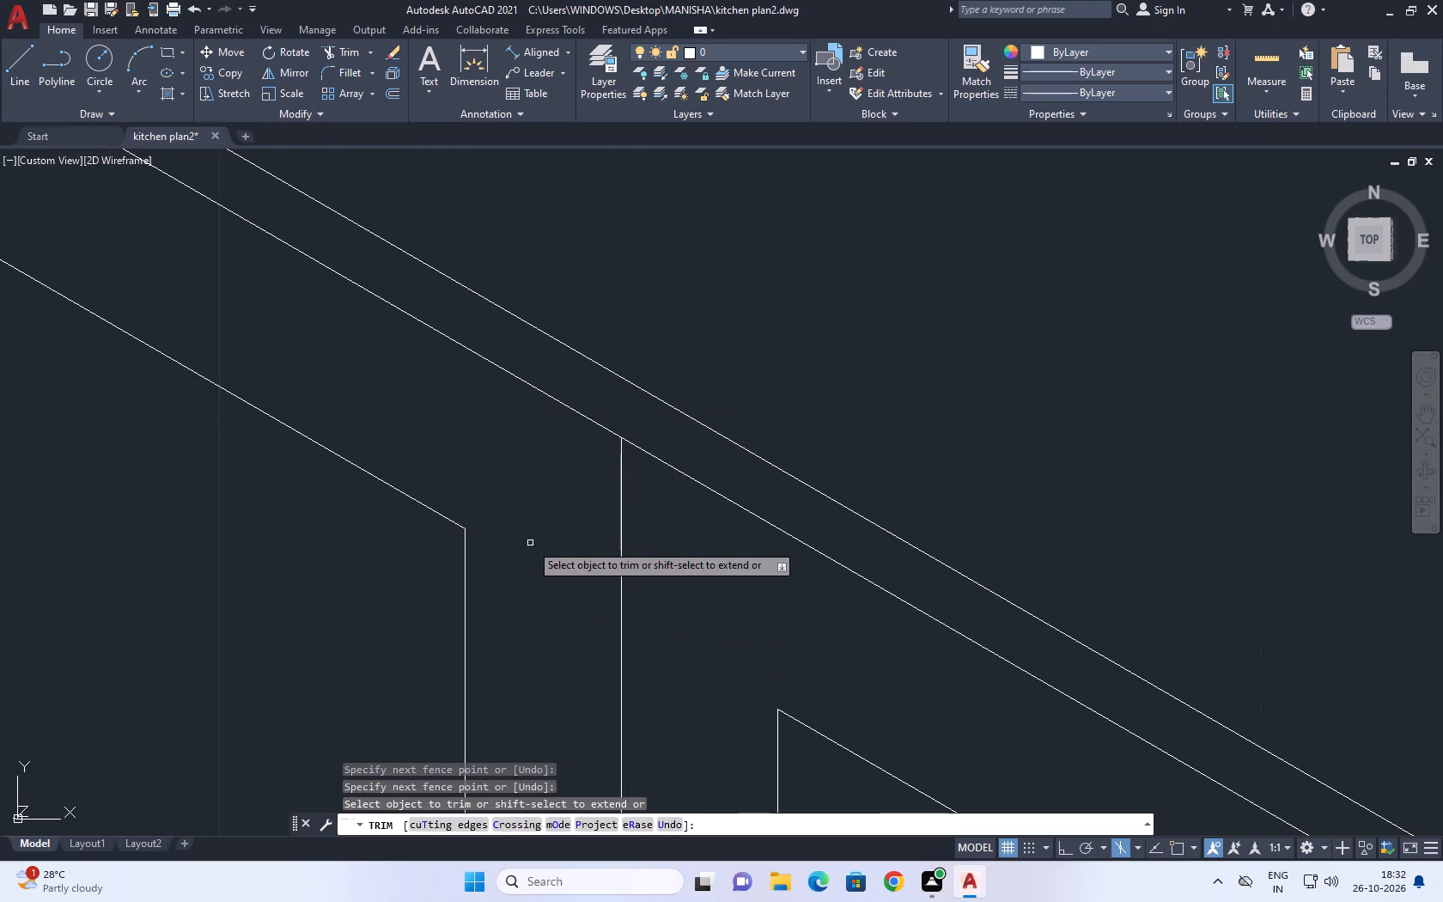
Trim the frame lines crossing at the top of the fourth division, nearest the side run's outer end, to form clean door corners.
scroll(556, 508, "down", 6)
middle_click_drag(638, 612, 387, 389)
scroll(524, 411, "up", 4)
left_click(533, 379)
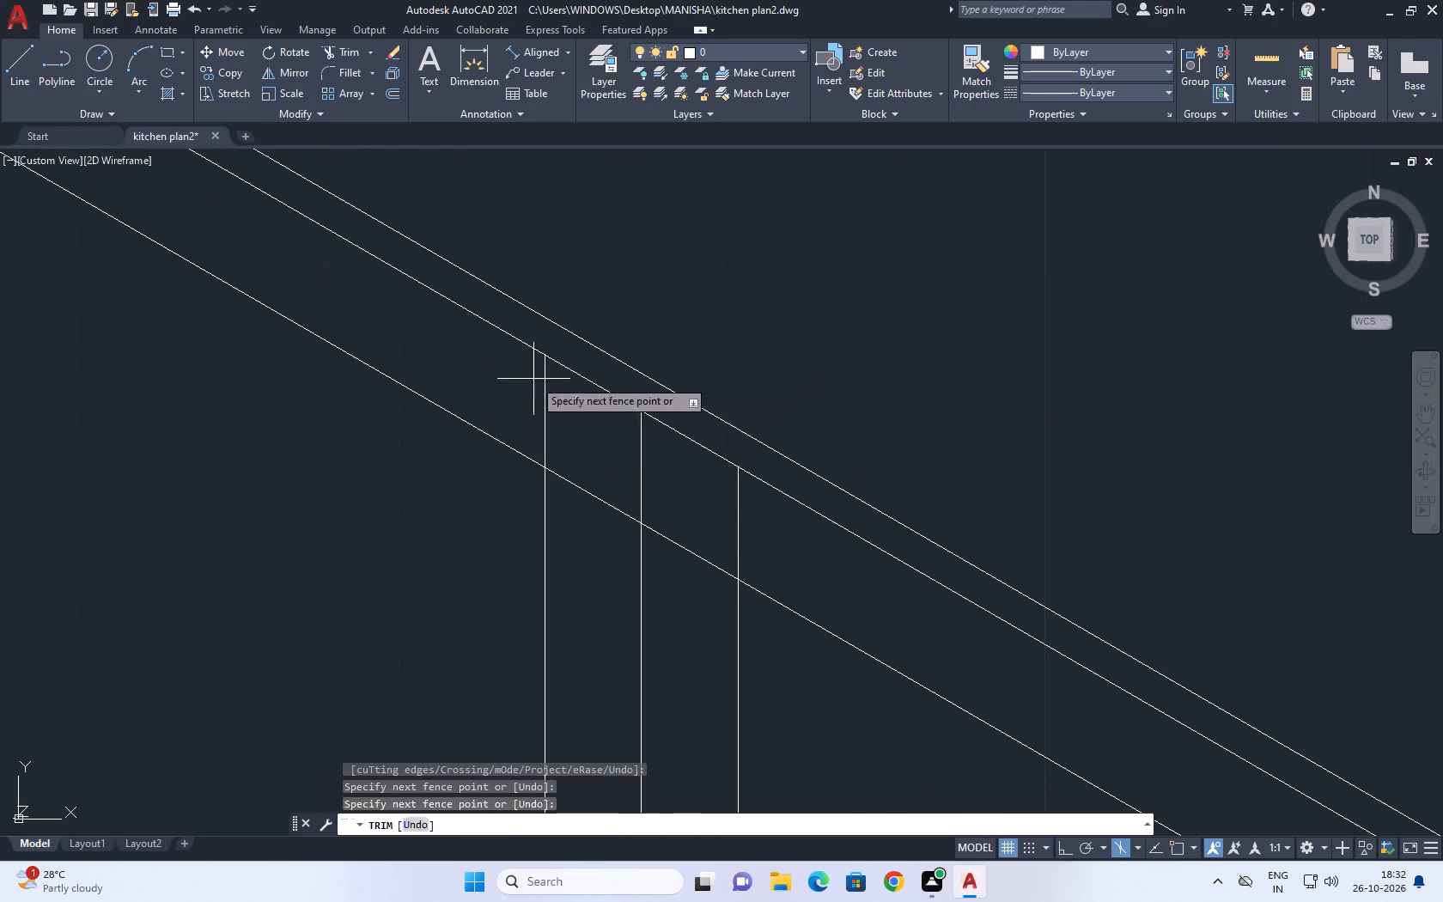
left_click(575, 525)
left_click(714, 586)
left_click(742, 540)
Trim the overlapping ends of the door-frame lines at the side run's upper outer corner.
scroll(661, 479, "down", 6)
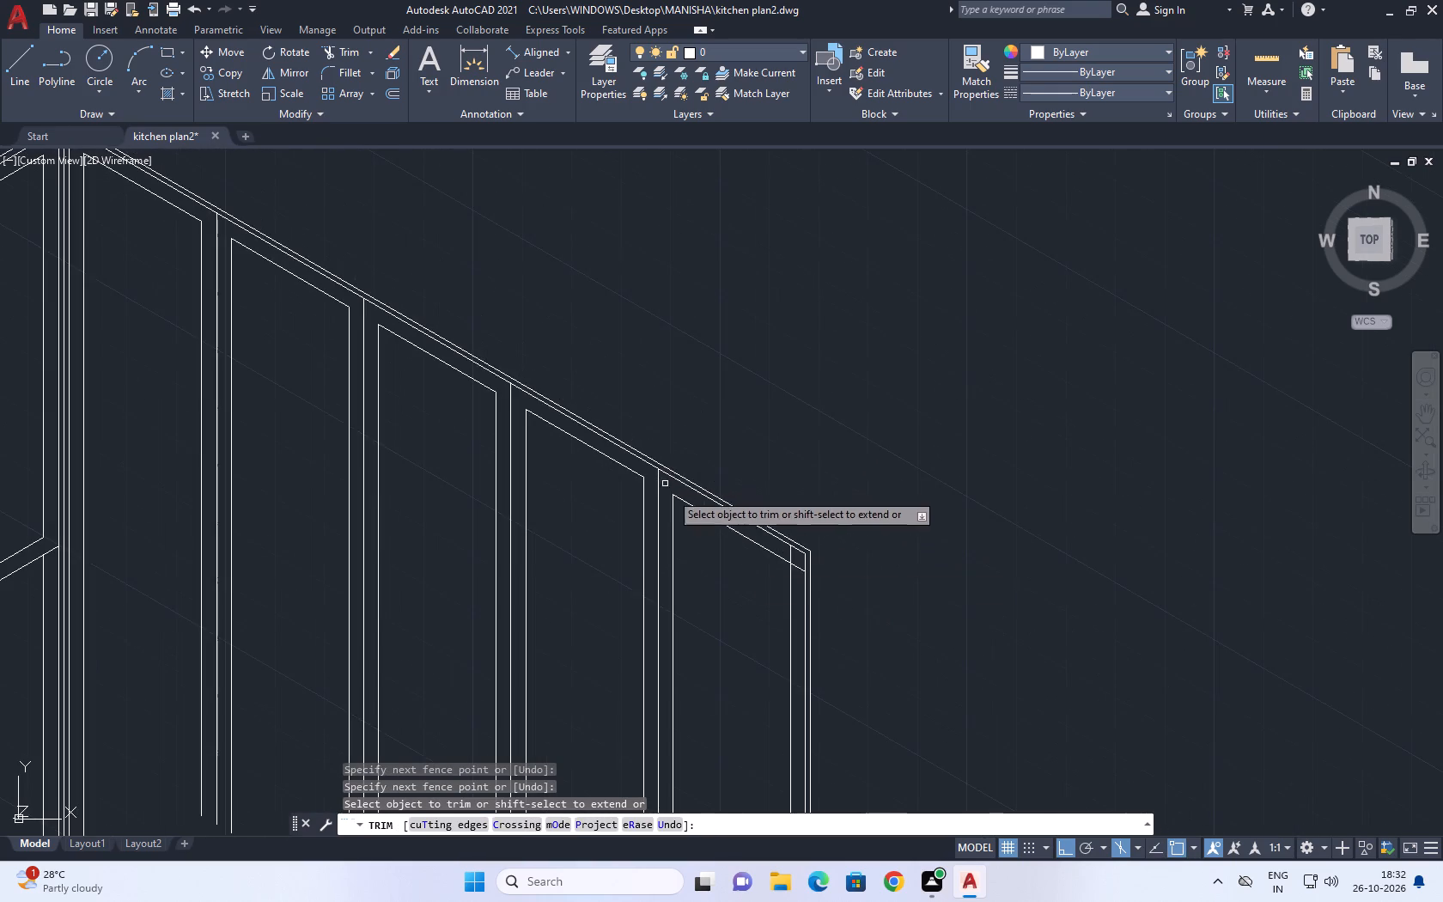
scroll(788, 561, "up", 6)
left_click(782, 492)
left_click(895, 726)
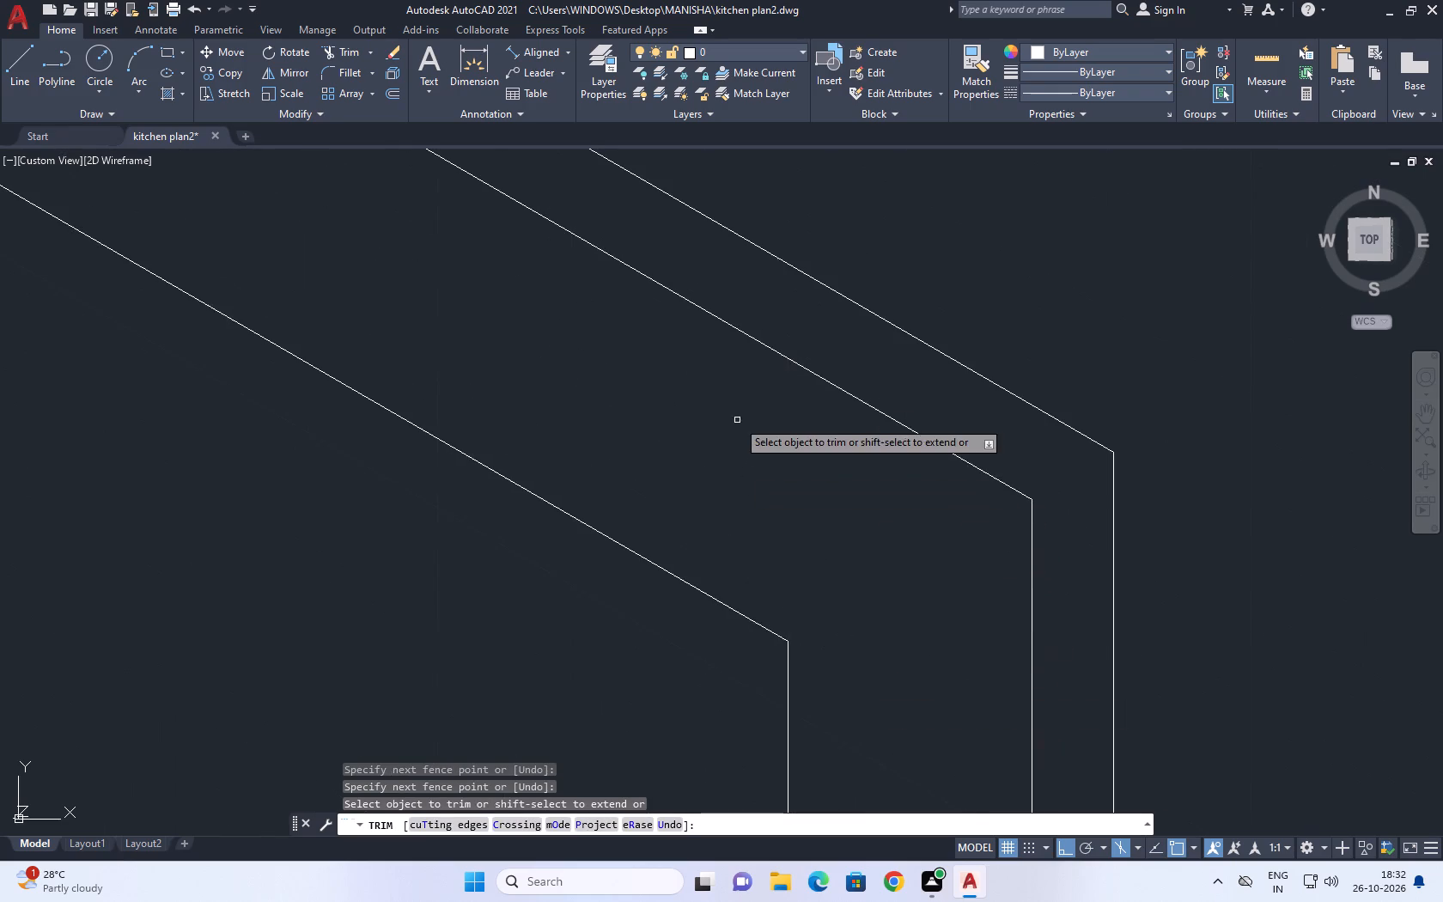
scroll(737, 401, "down", 6)
middle_click_drag(698, 527, 729, 452)
scroll(700, 511, "down", 4)
middle_click_drag(776, 363, 697, 461)
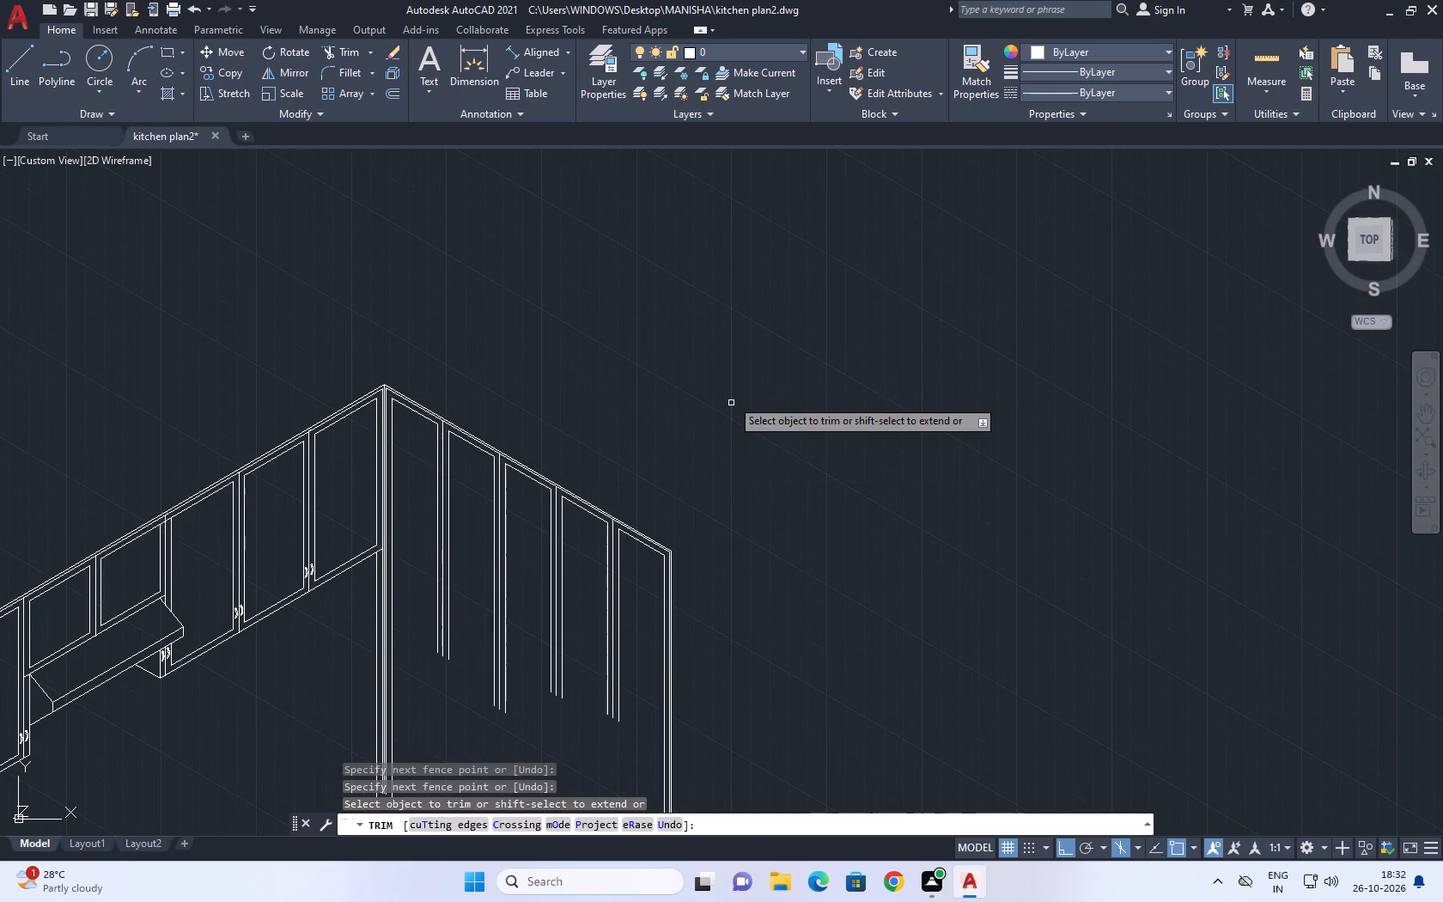
Copy the side run's inner top edge line 70 units straight down to mark the bottom of the cabinets.
right_click(721, 382)
left_click(761, 410)
scroll(656, 566, "up", 5)
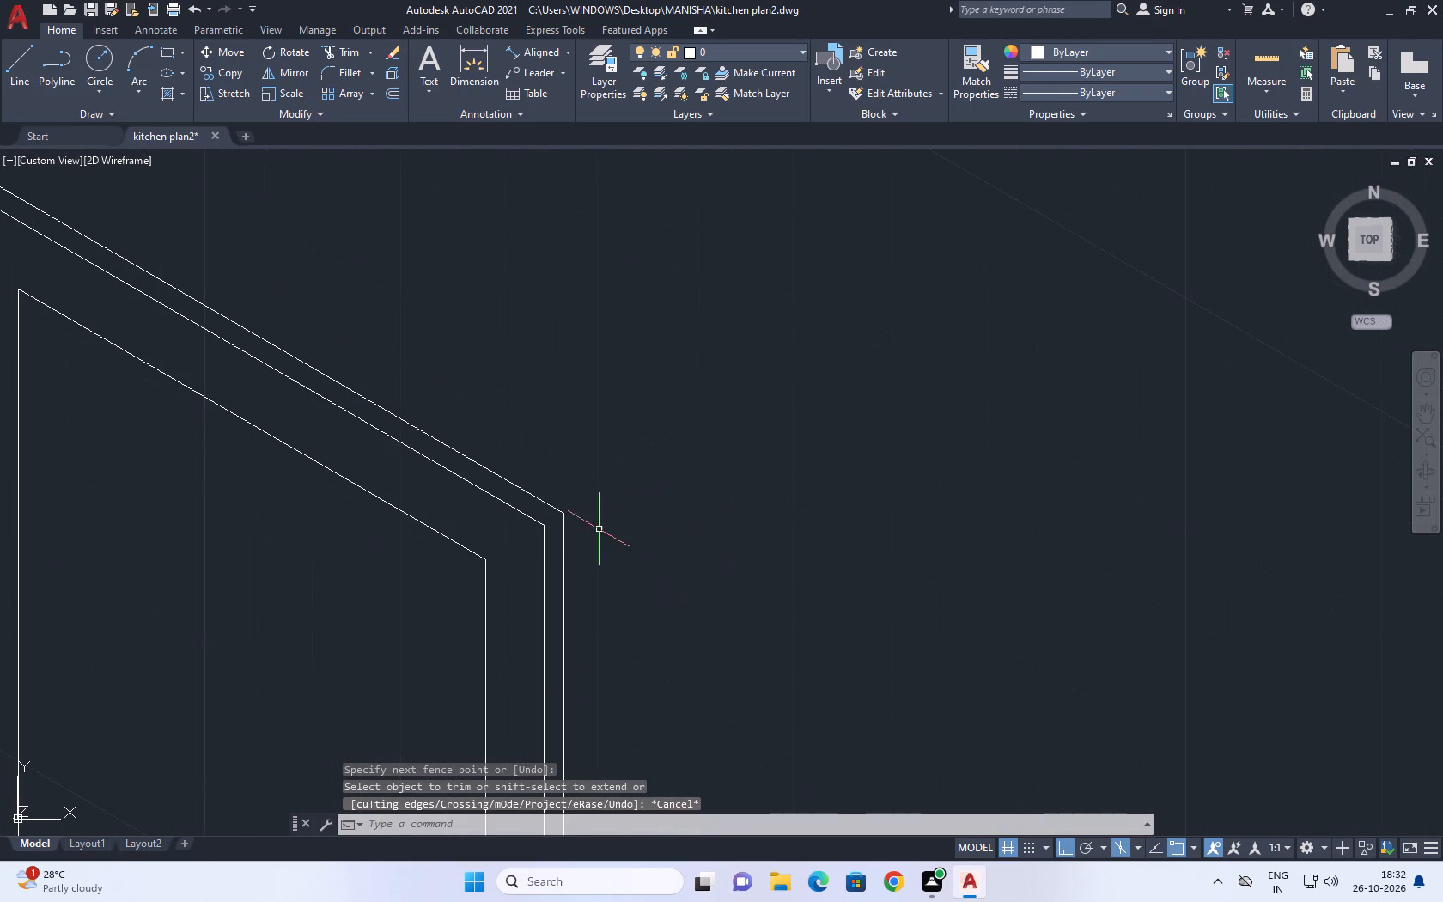
left_click(541, 521)
key("c")
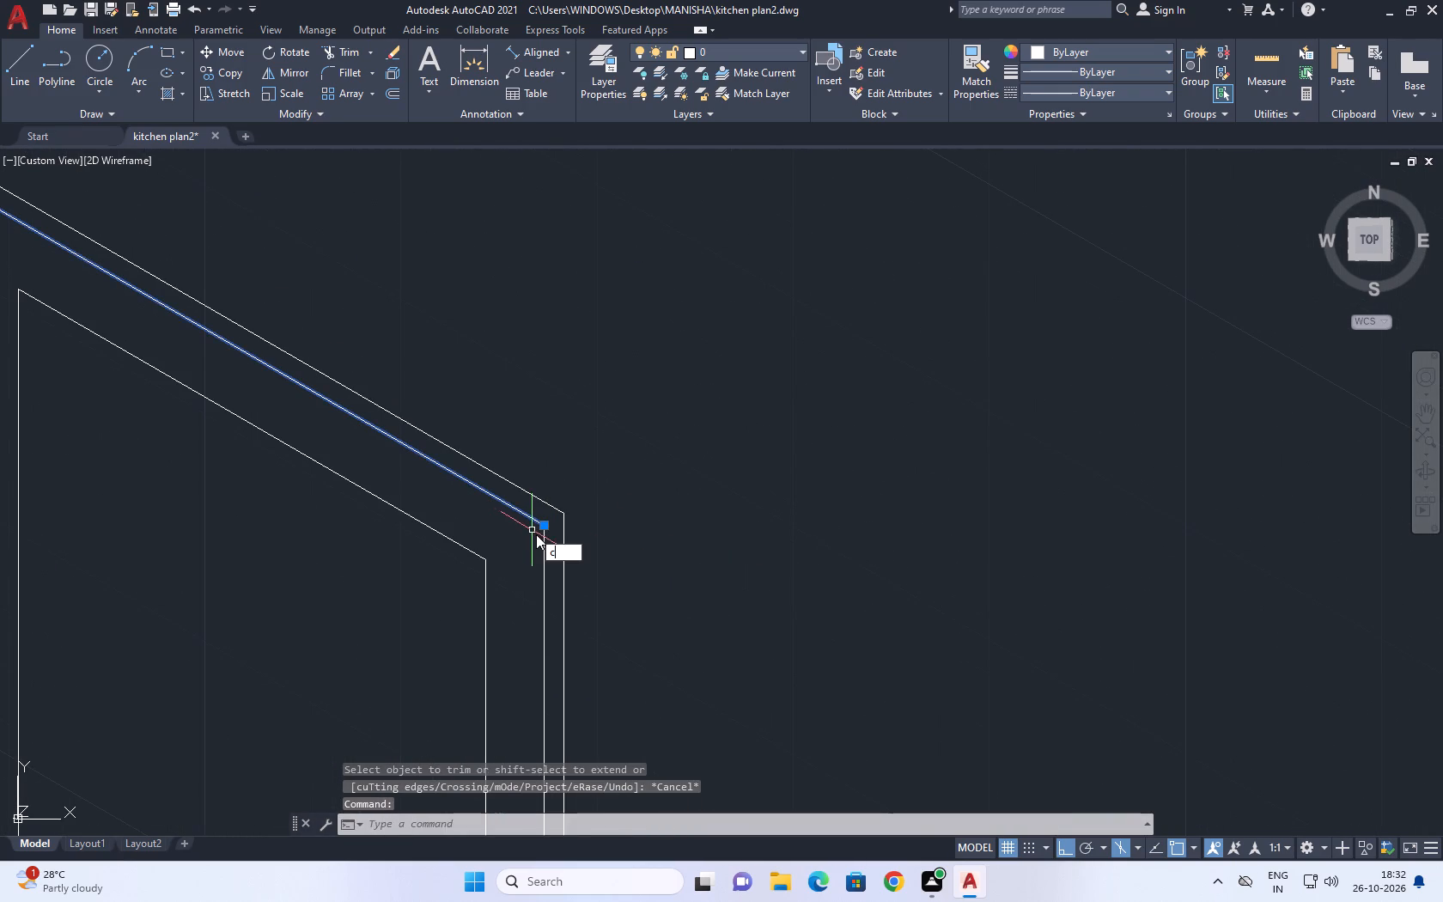
key("o")
key("space")
left_click(544, 523)
scroll(522, 444, "down", 4)
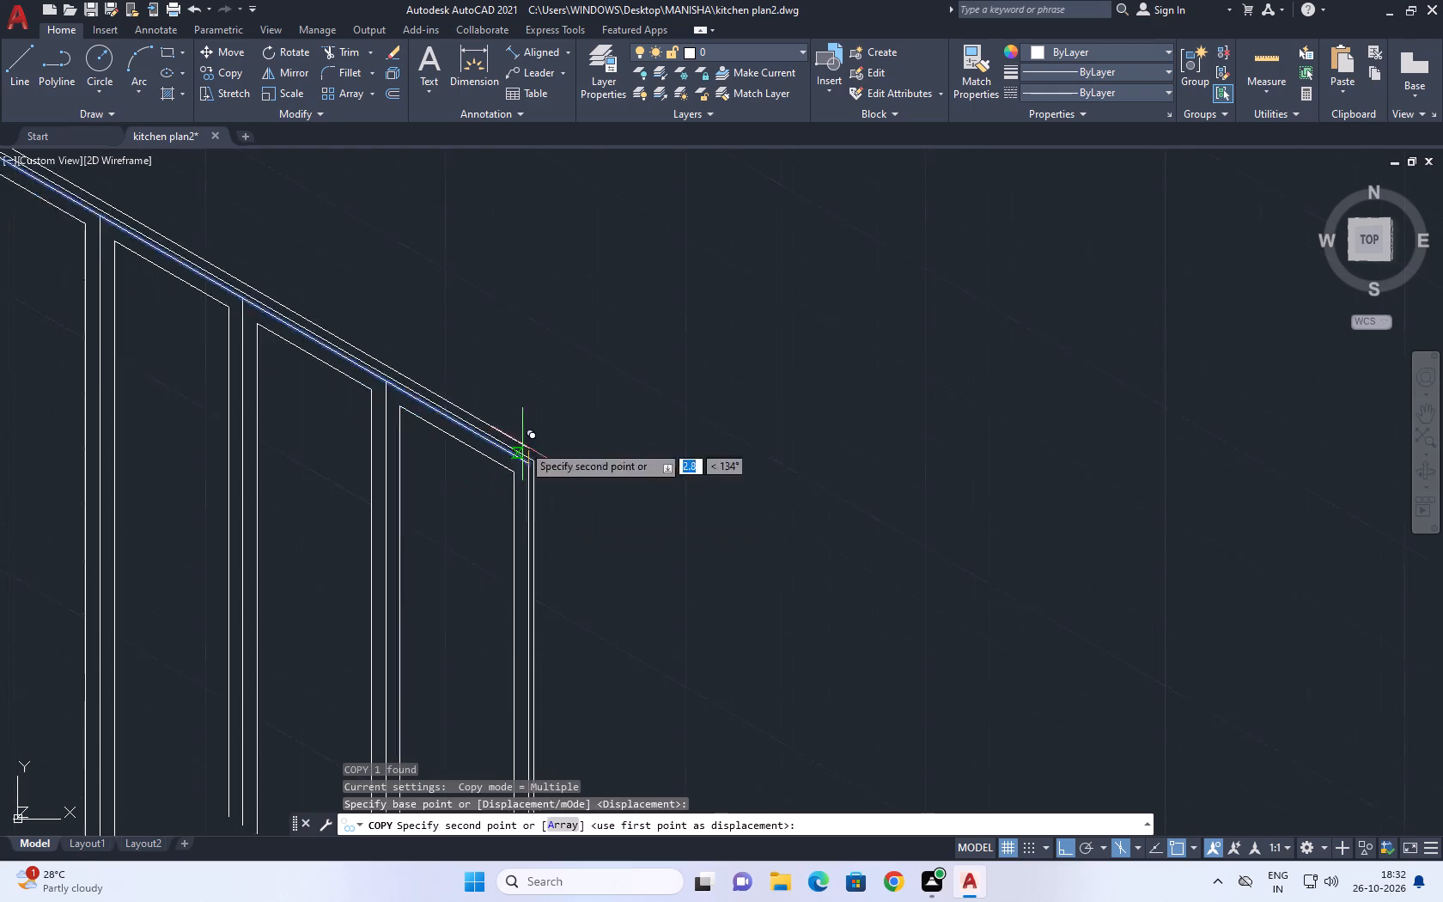
type("70")
key("Return")
key("Escape")
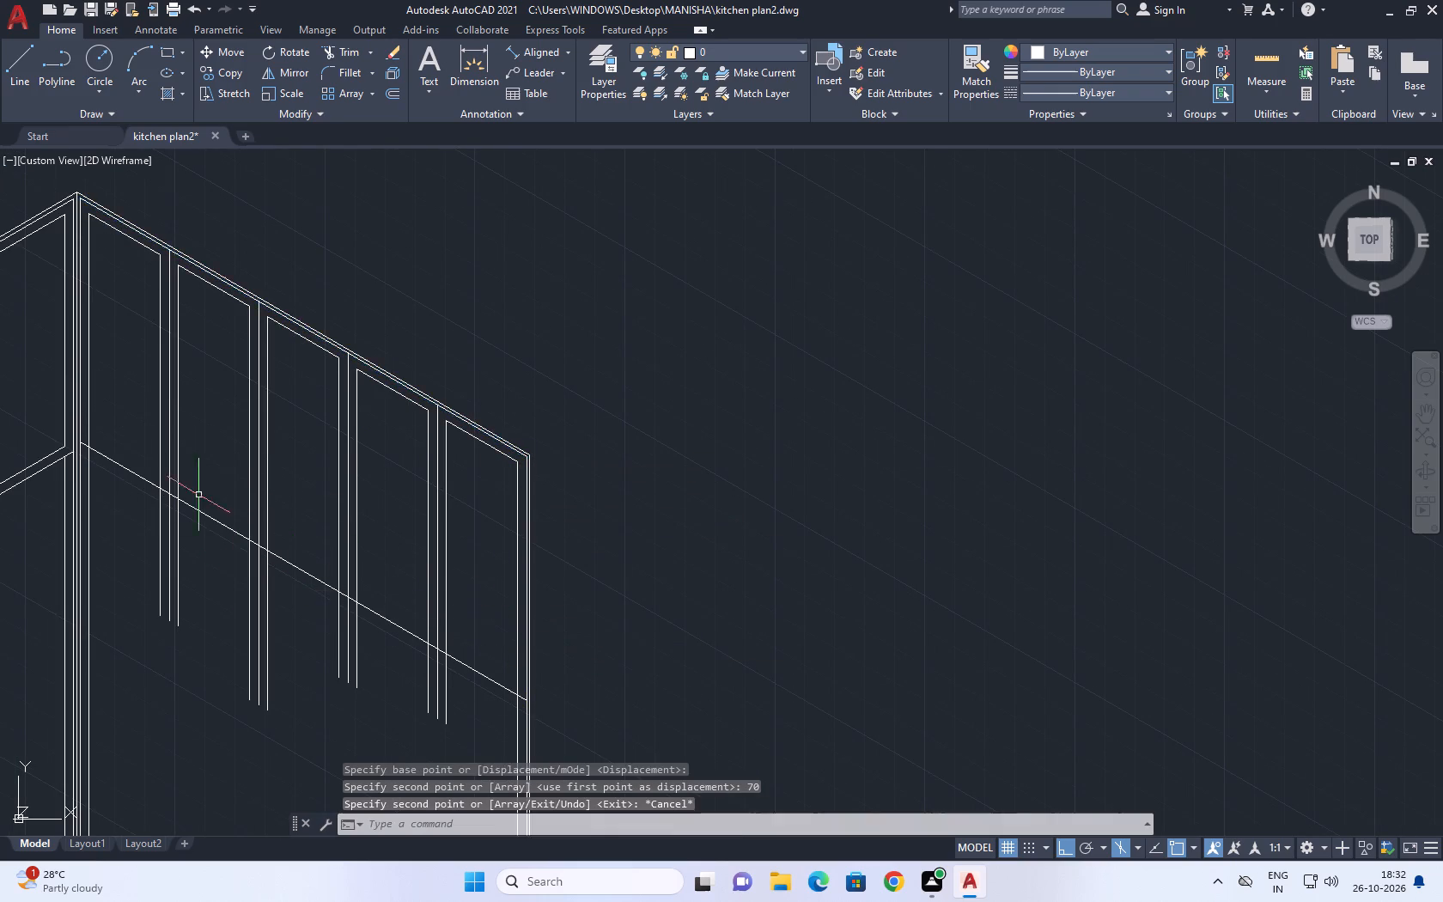
Draw a line from the end of the first run's bottom edge at the far post, continuing across the post at 30° on the top isoplane.
scroll(93, 443, "up", 3)
middle_click_drag(53, 468, 473, 435)
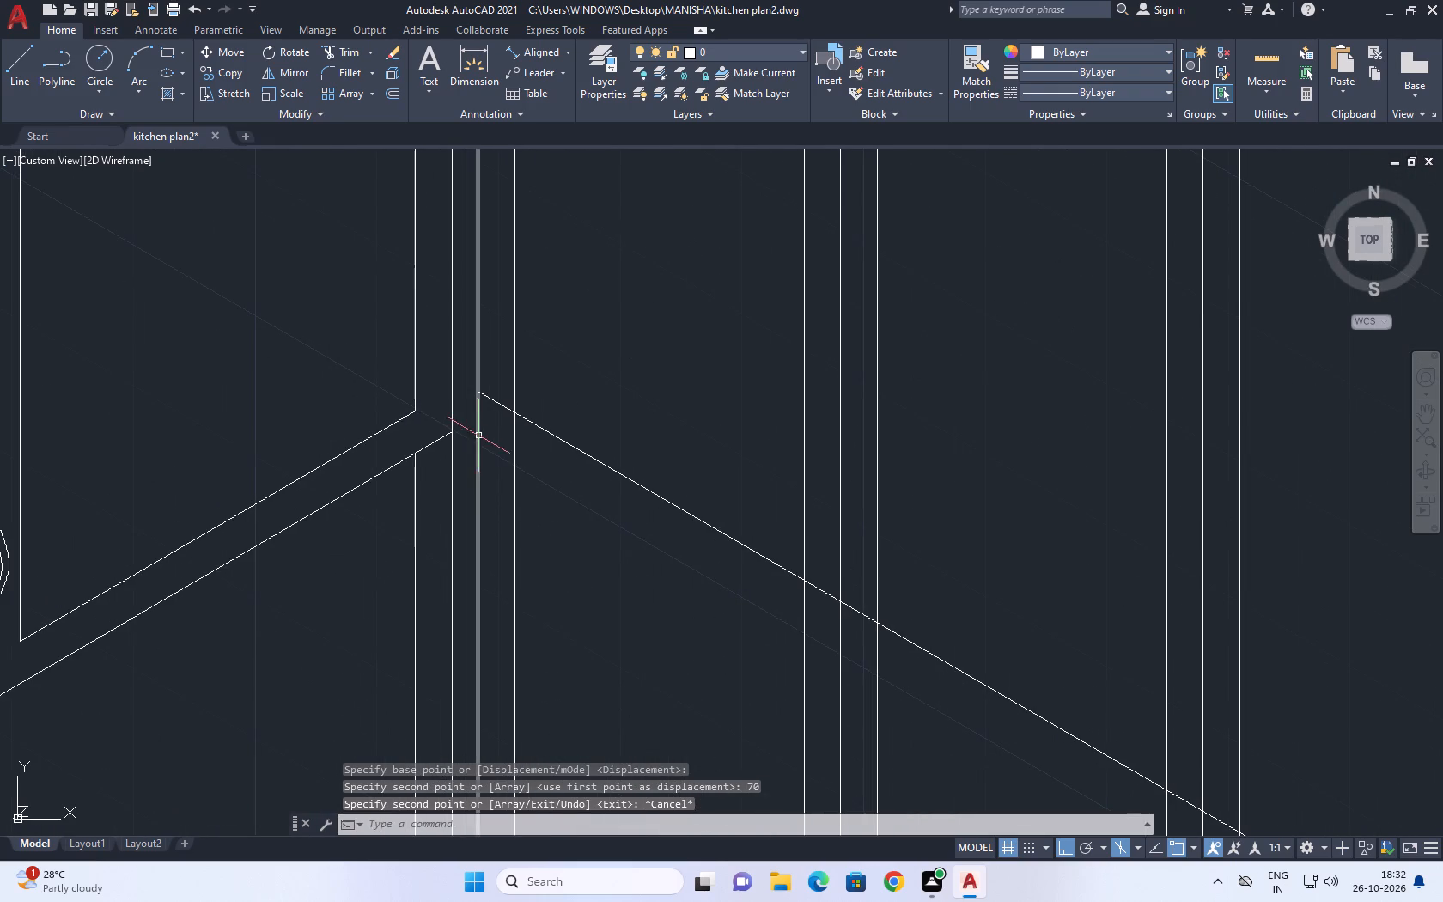
type("l")
key("space")
scroll(431, 439, "up", 2)
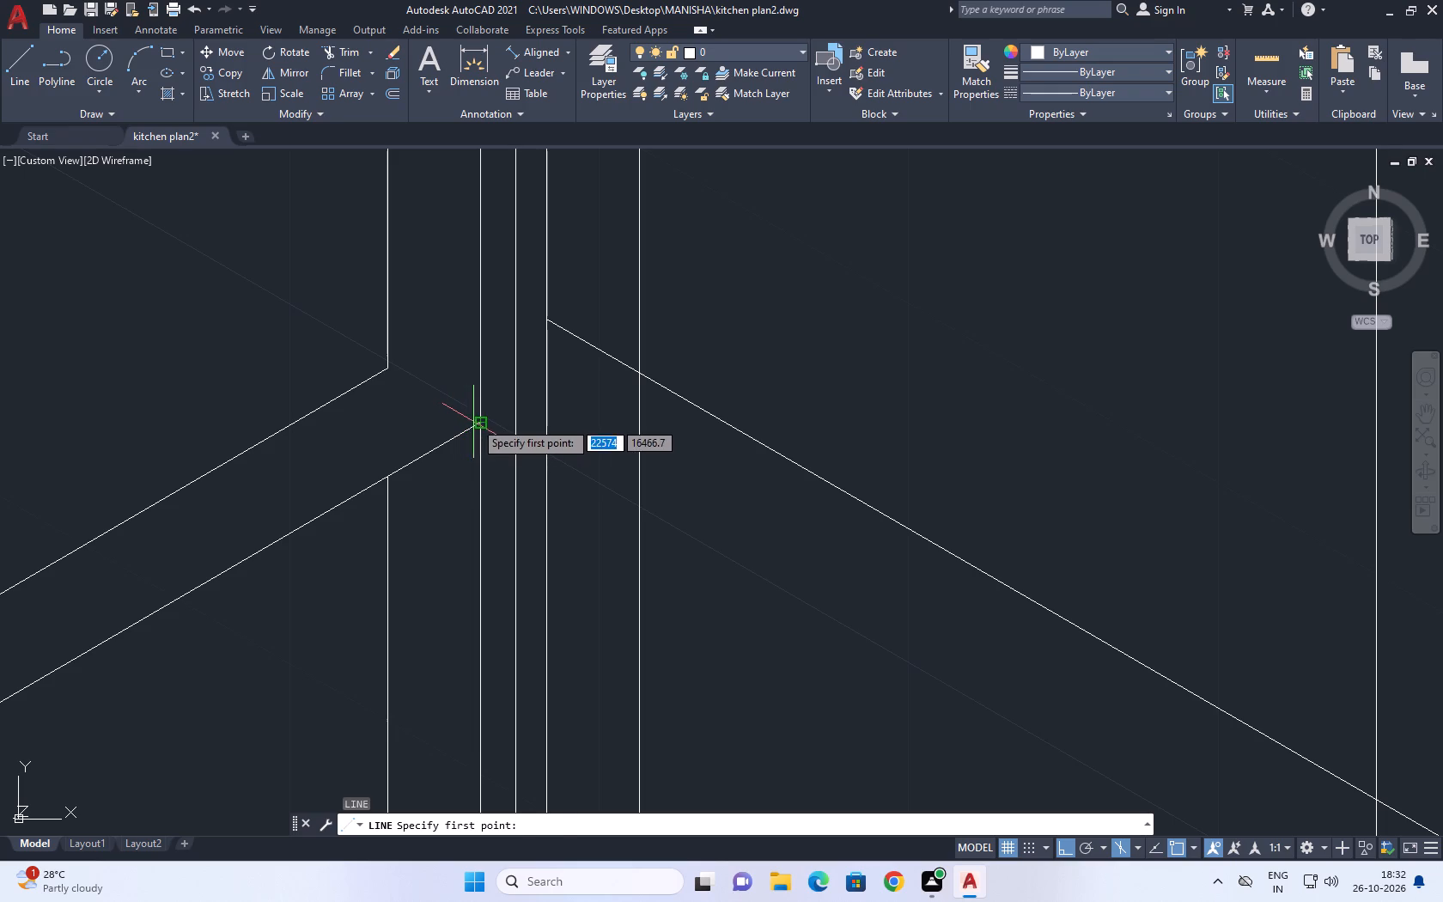
left_click_drag(474, 421, 484, 418)
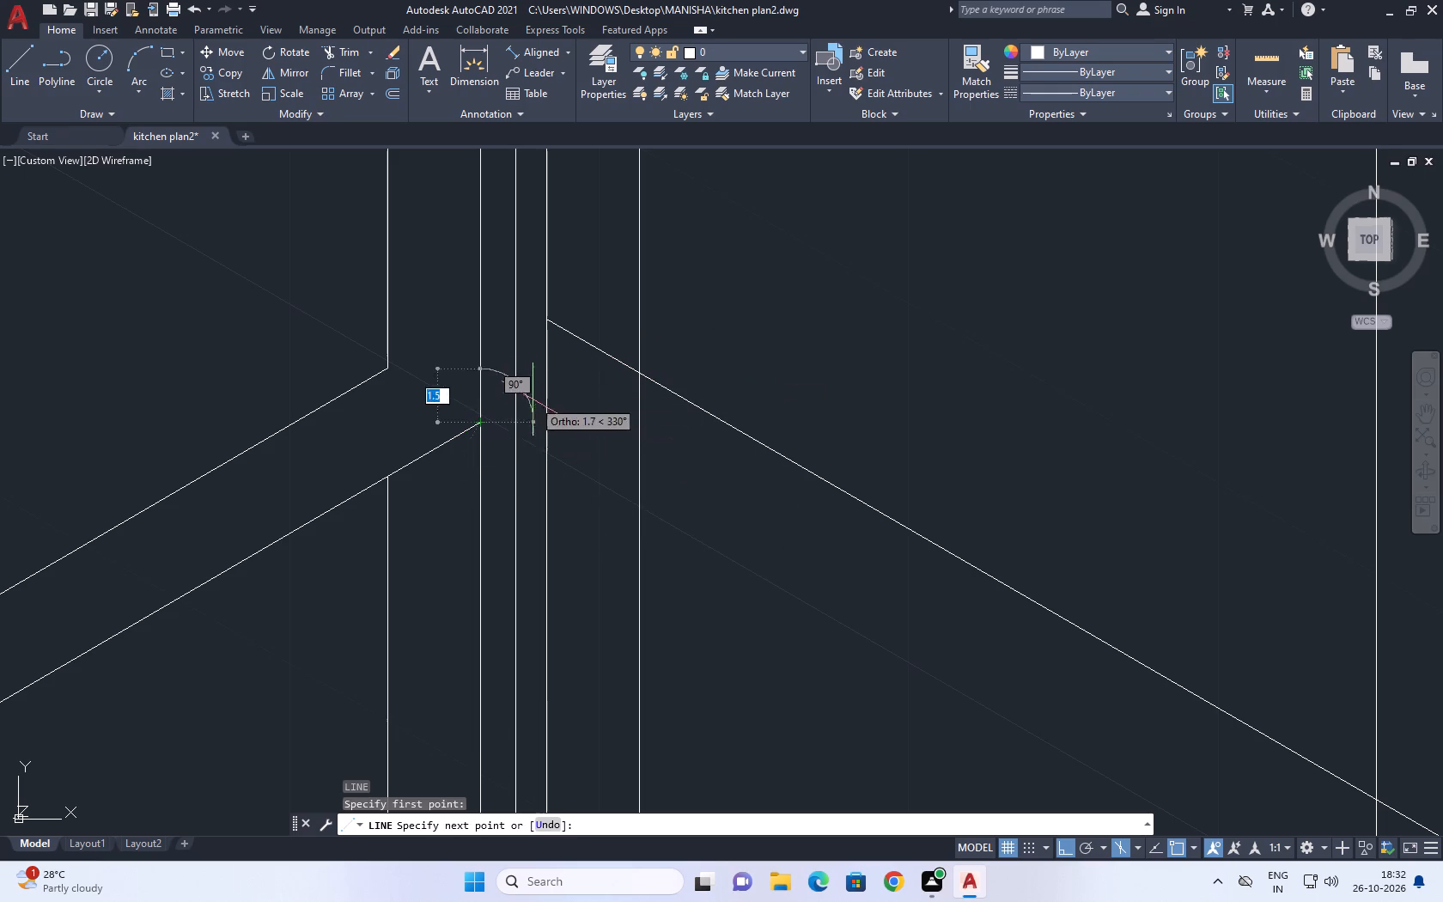
scroll(545, 371, "up", 1)
key("F5")
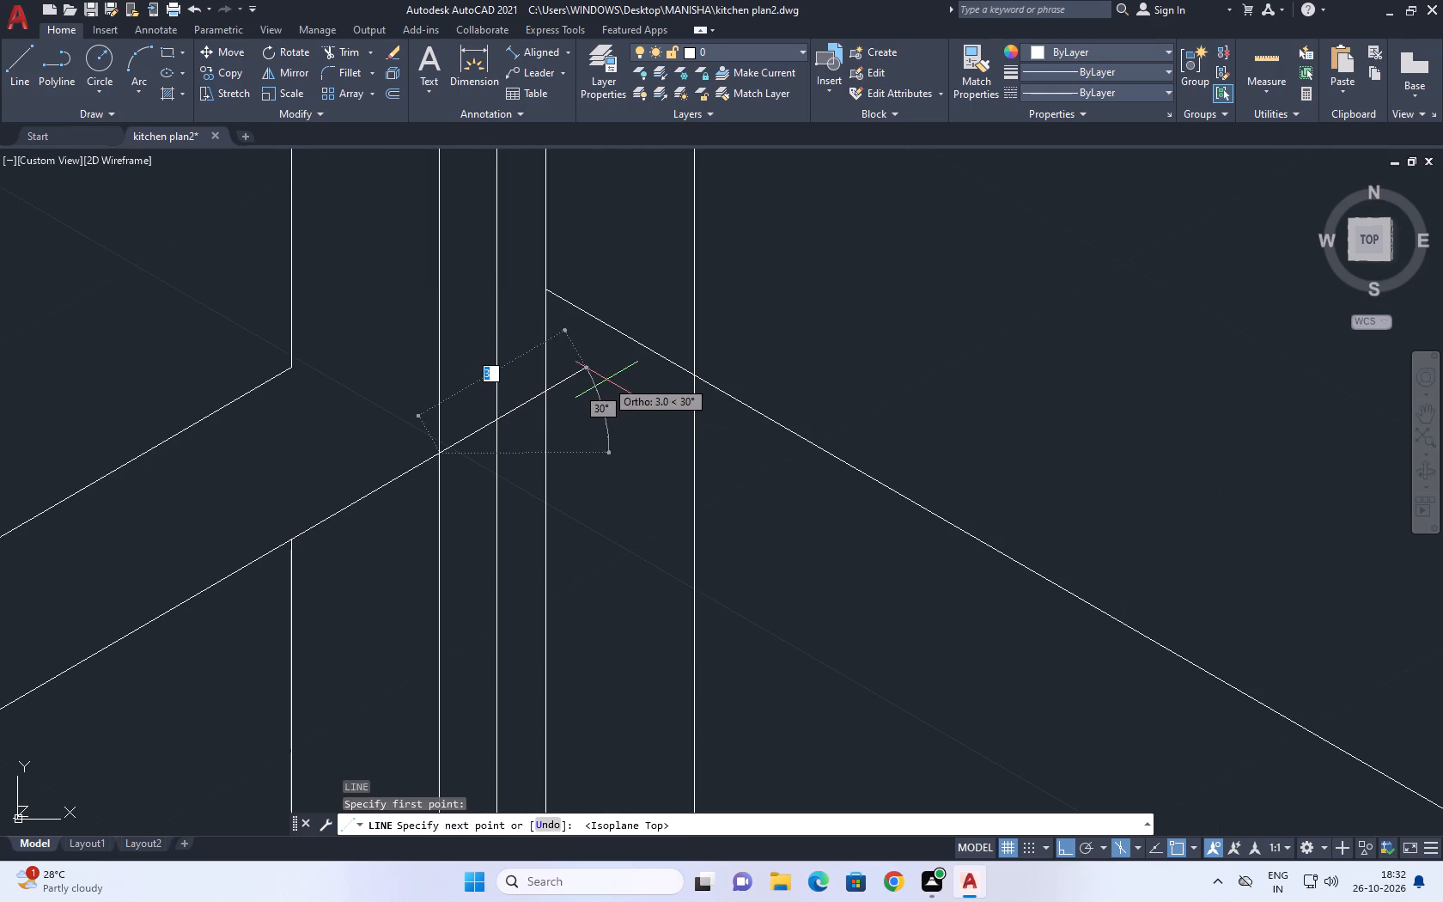
Finish a short line about 4.9 units long at 30°, continuing the left cabinet run's bottom edge across the corner post.
left_click(655, 298)
key("Escape")
Draw a line about 155 units long at 330° from the corner post's inner vertical past the right-hand cabinet run's end.
key("space")
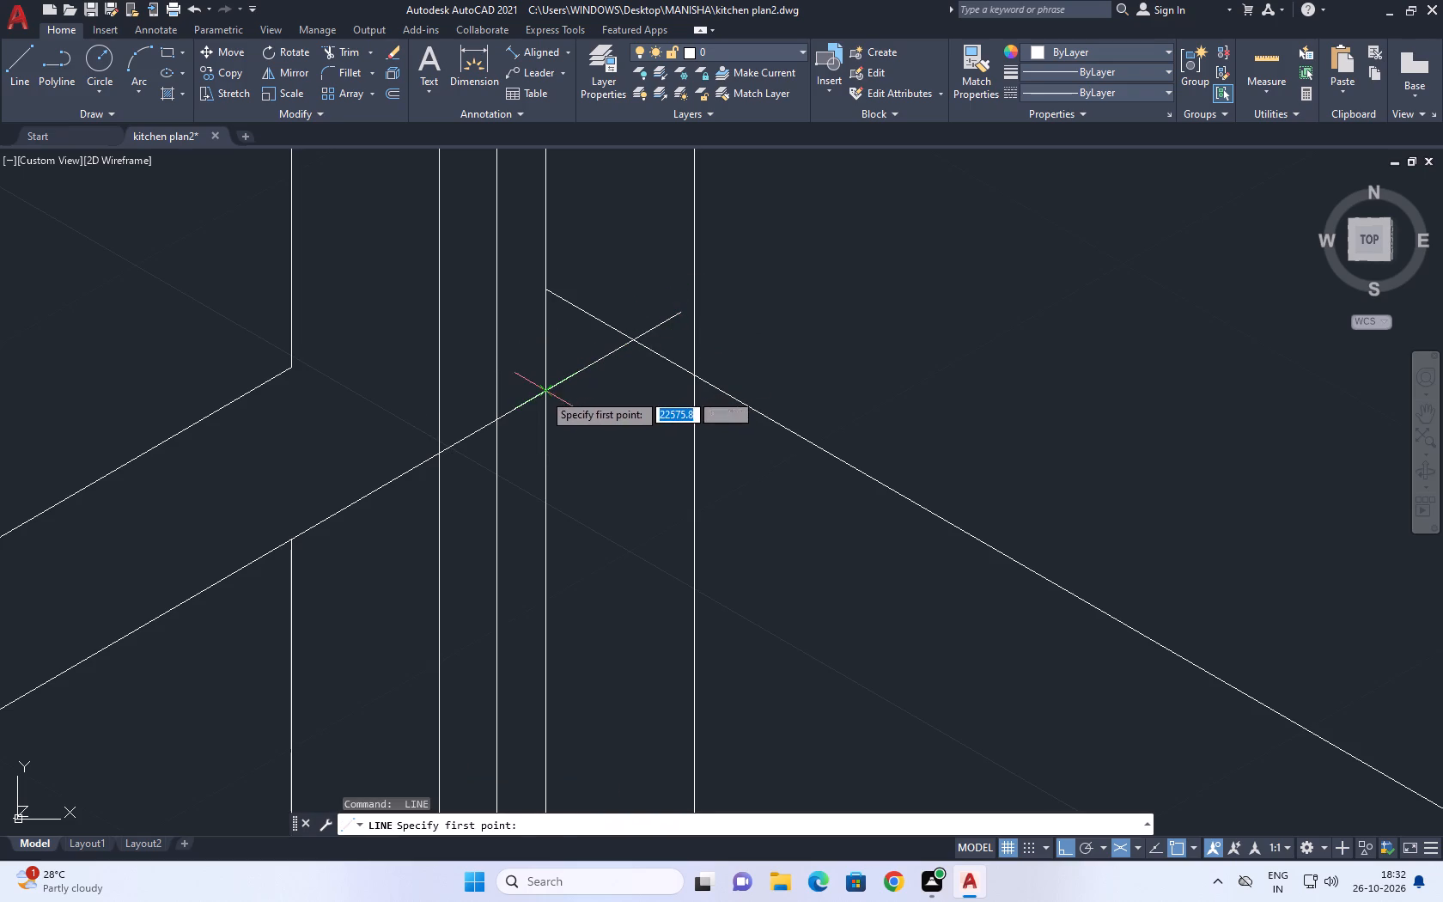
left_click(543, 393)
scroll(667, 384, "down", 6)
middle_click_drag(747, 528, 422, 198)
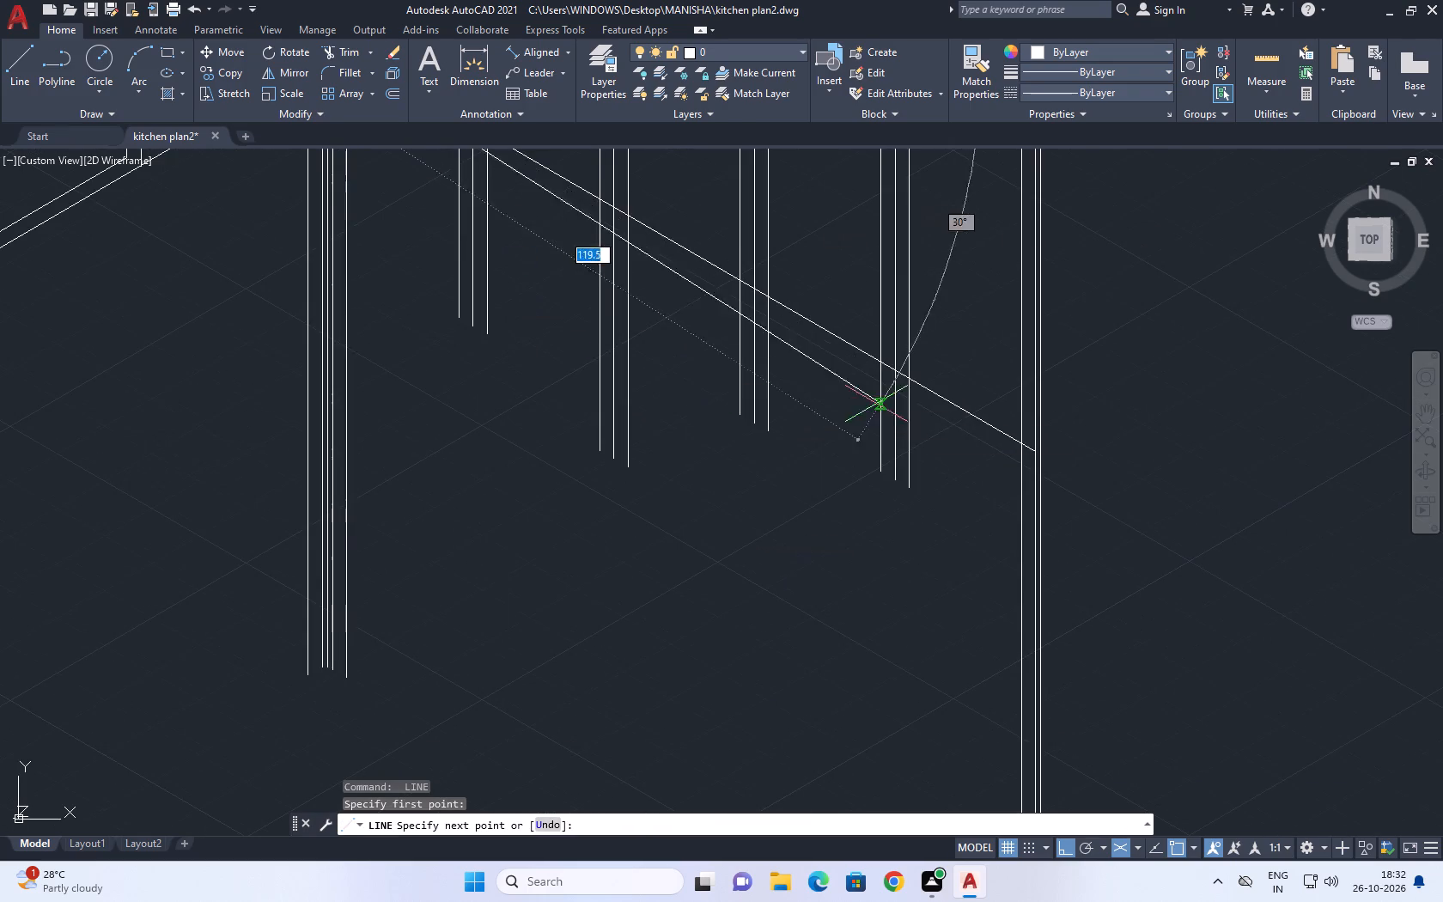
scroll(1038, 459, "up", 3)
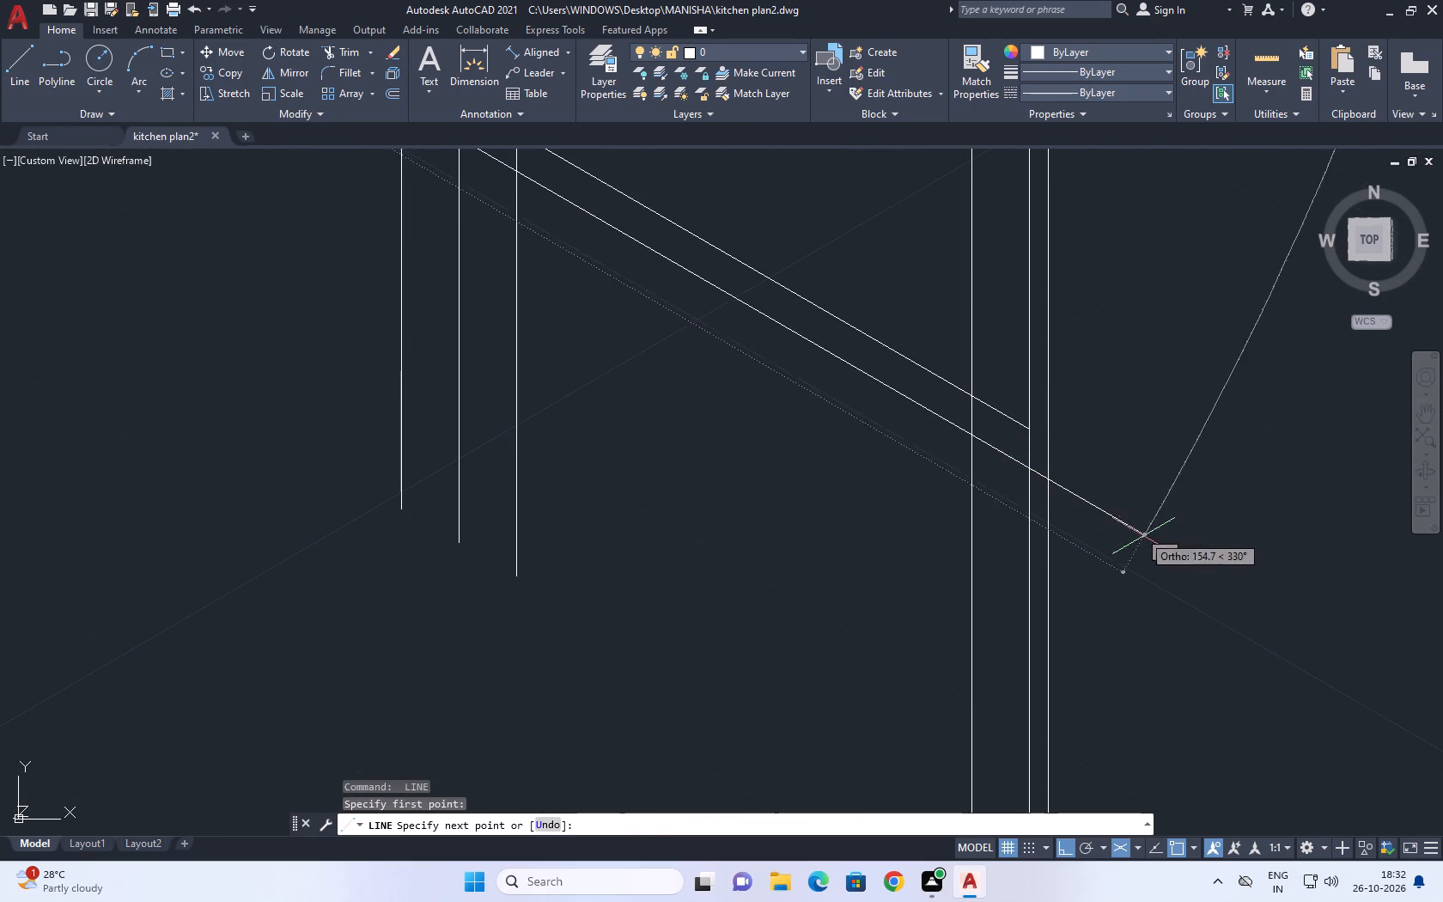
left_click(1159, 565)
key("Escape")
Erase the old upper parallel line along the bottom of the right-hand cabinet run.
middle_click_drag(930, 336, 992, 533)
left_click(956, 503)
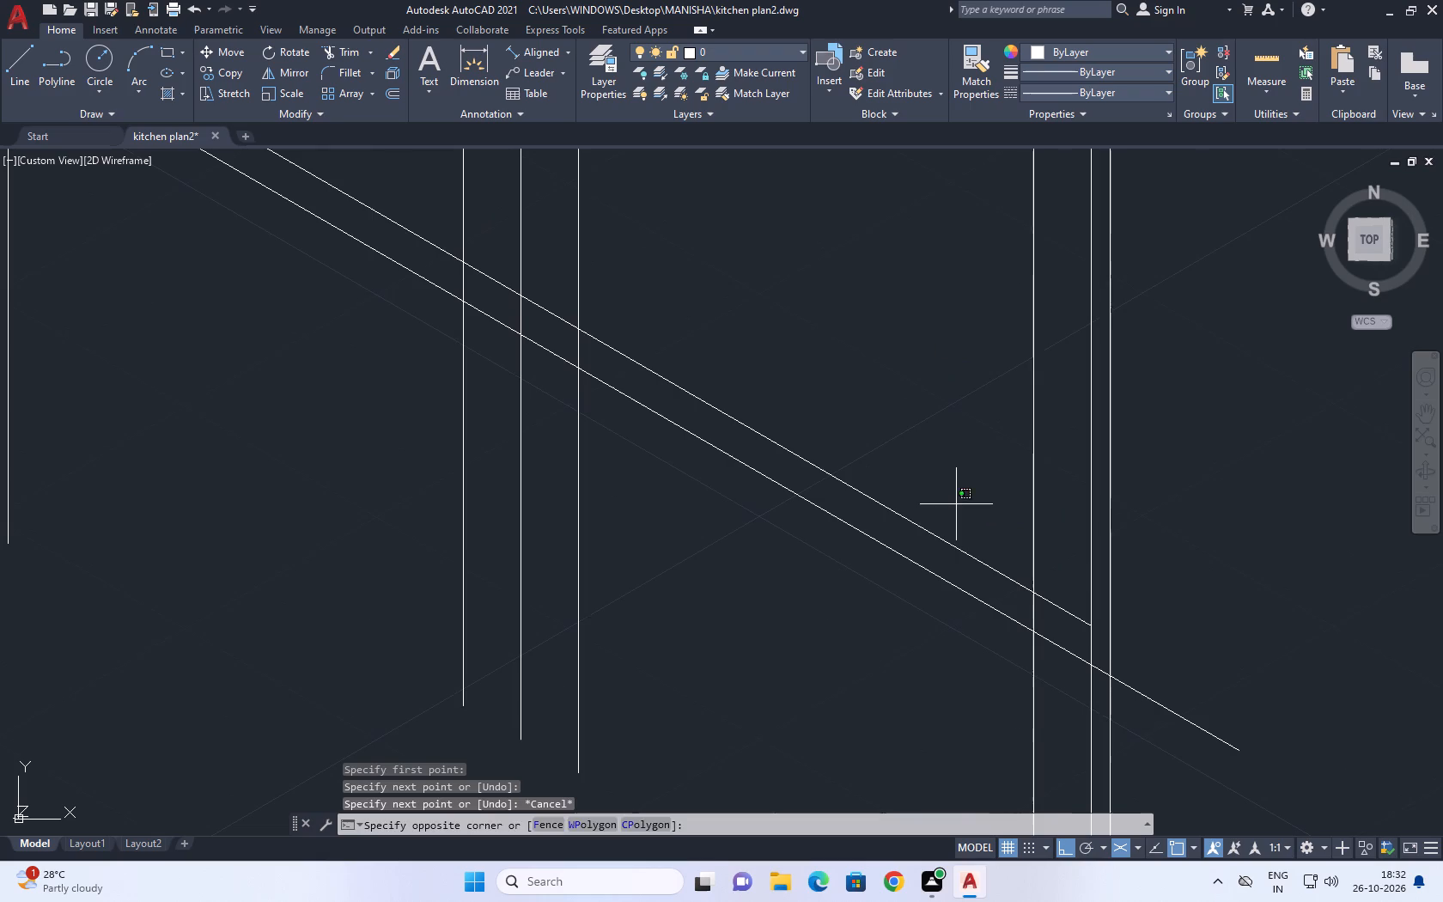
left_click(922, 552)
key("Delete")
Erase the short overshooting line where the two cabinet runs meet at the bottom corner.
scroll(922, 517, "down", 5)
middle_click_drag(892, 476, 904, 531)
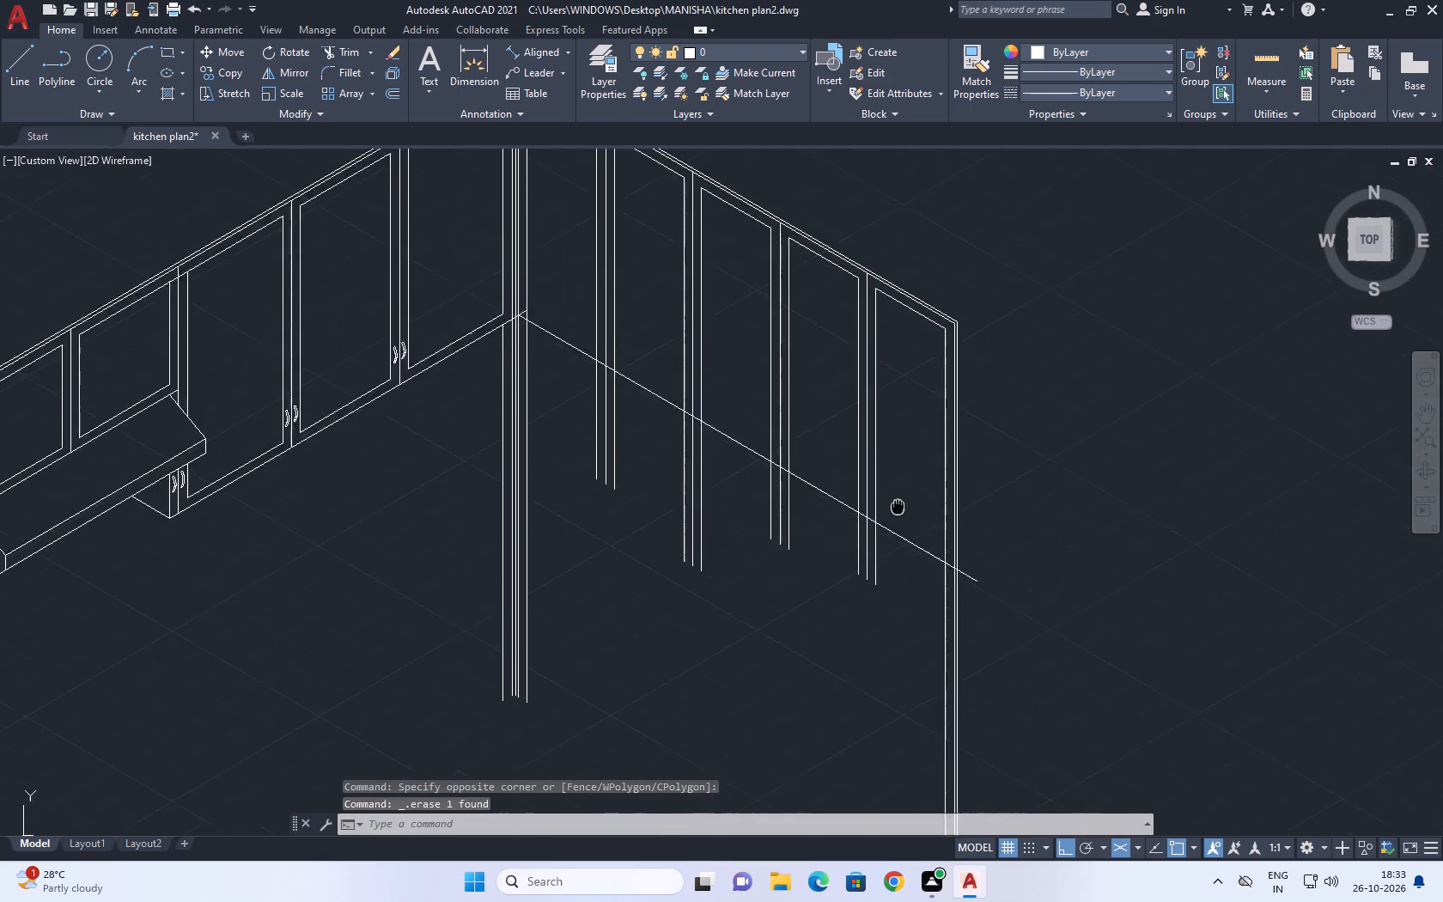
middle_click_drag(904, 531, 921, 580)
scroll(496, 378, "up", 3)
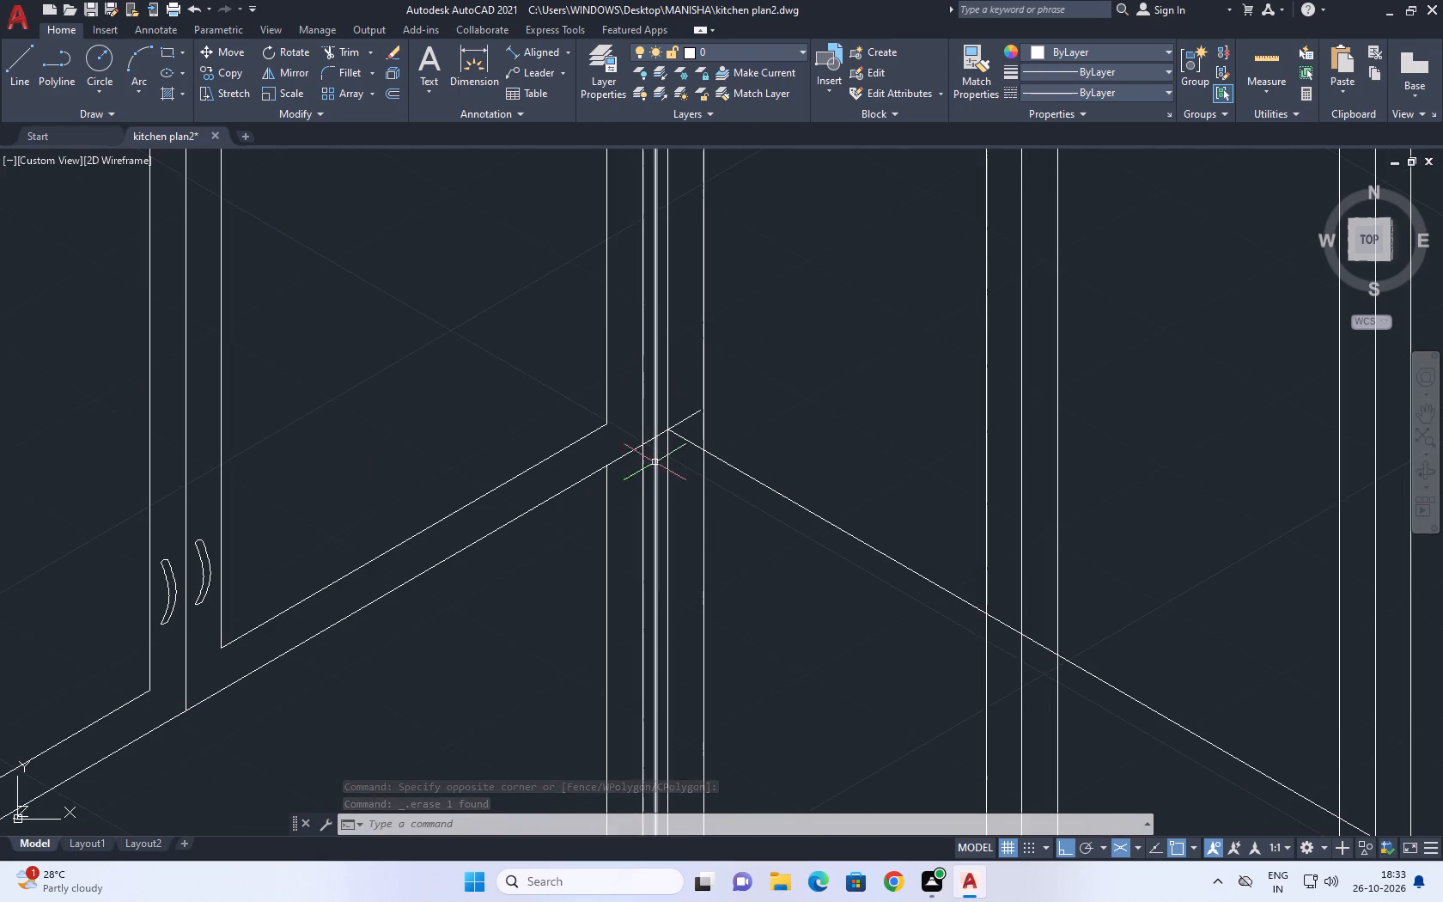
scroll(685, 432, "up", 2)
left_click(685, 403)
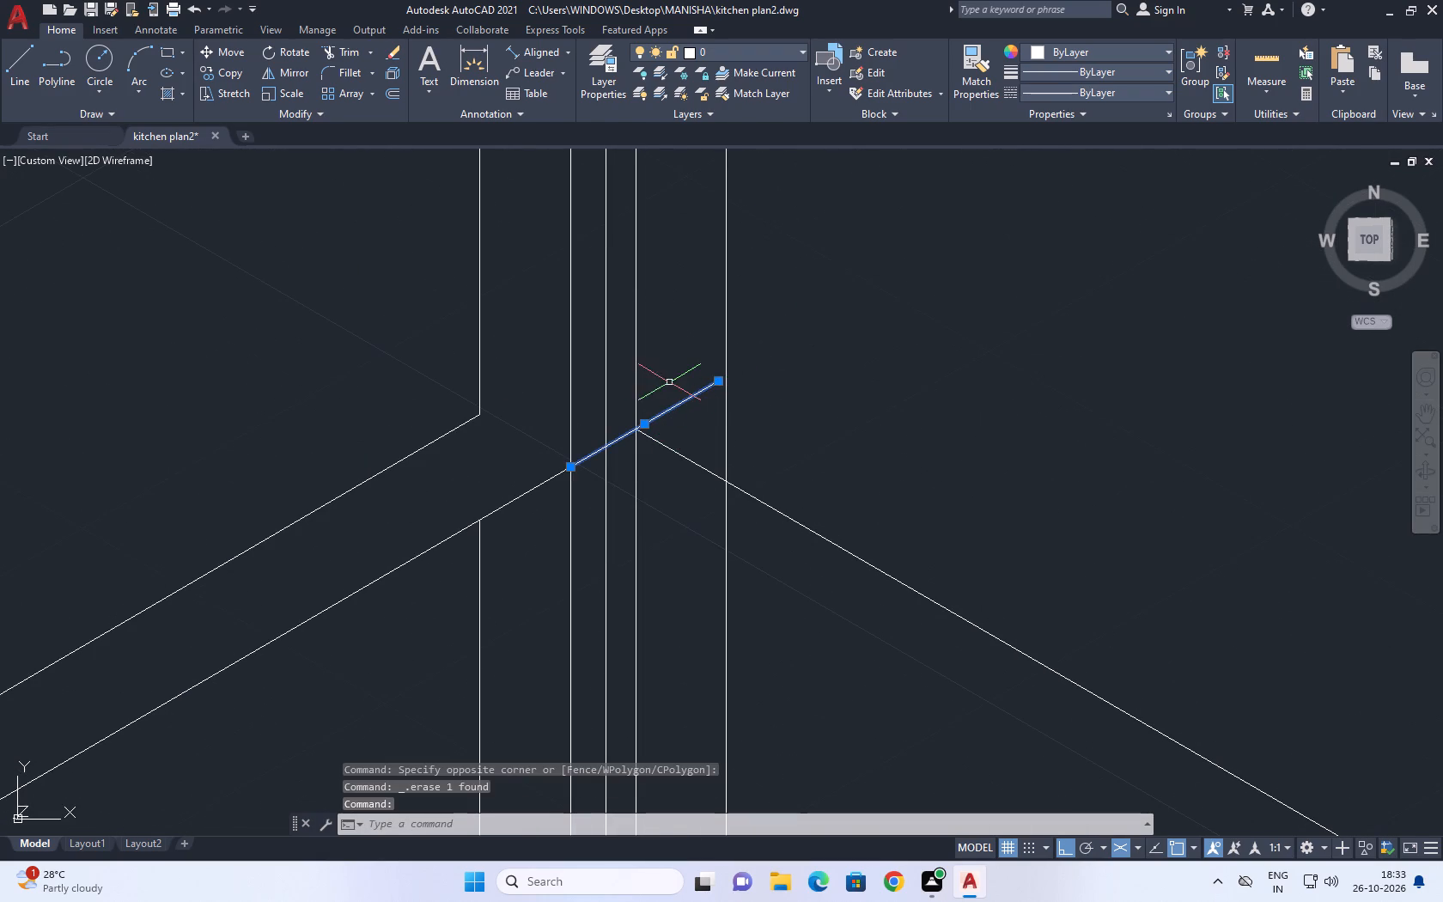
key("Delete")
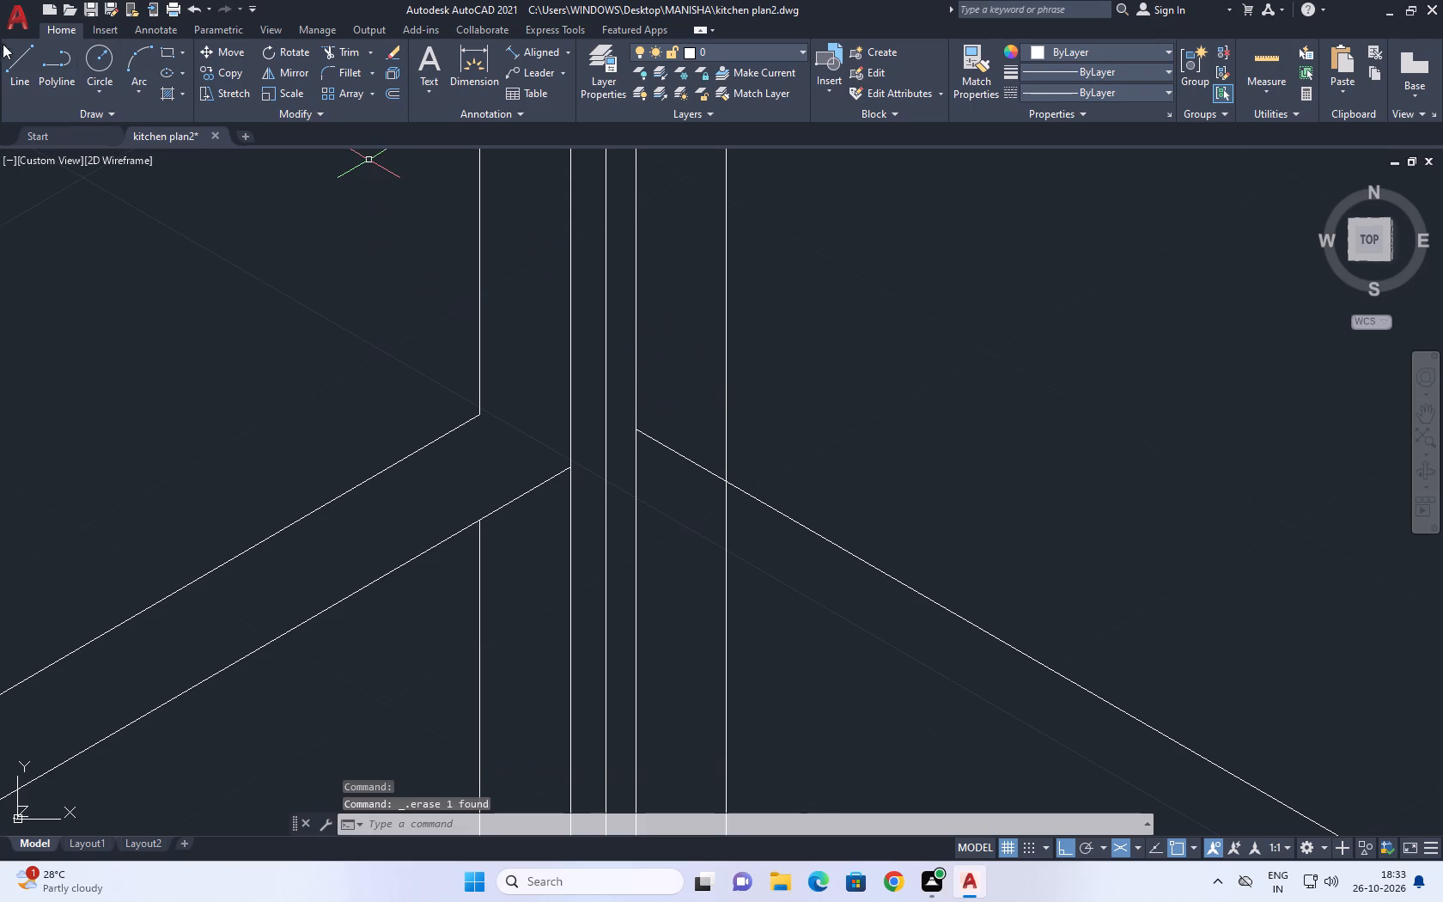
Draw a short line about 2 units long joining the left run's bottom edge to the right-hand run's bottom corner.
left_click(12, 58)
left_click(576, 468)
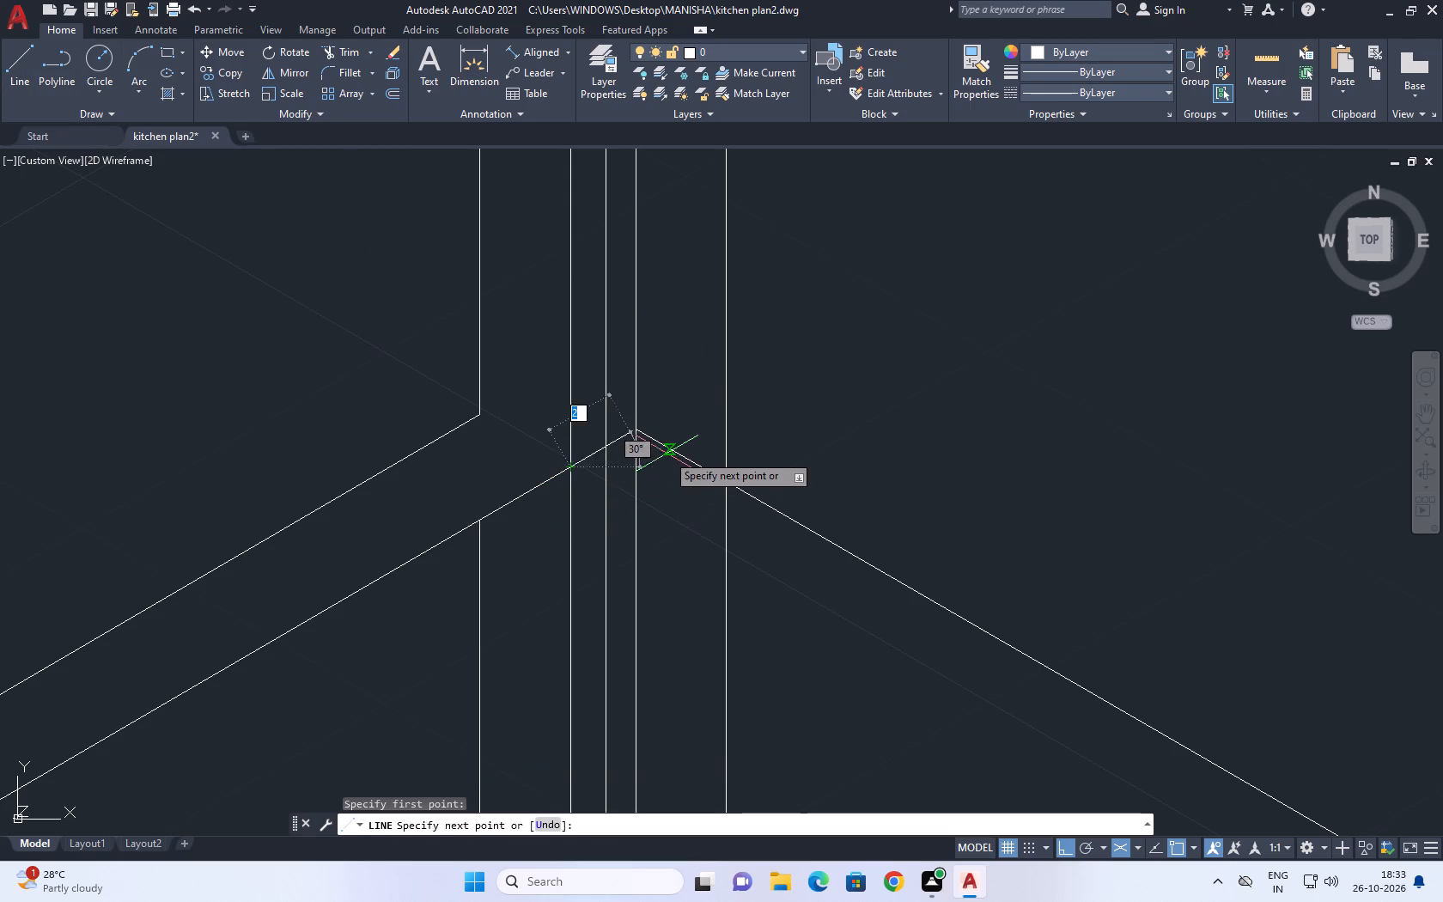
left_click(636, 433)
right_click(637, 387)
left_click(684, 414)
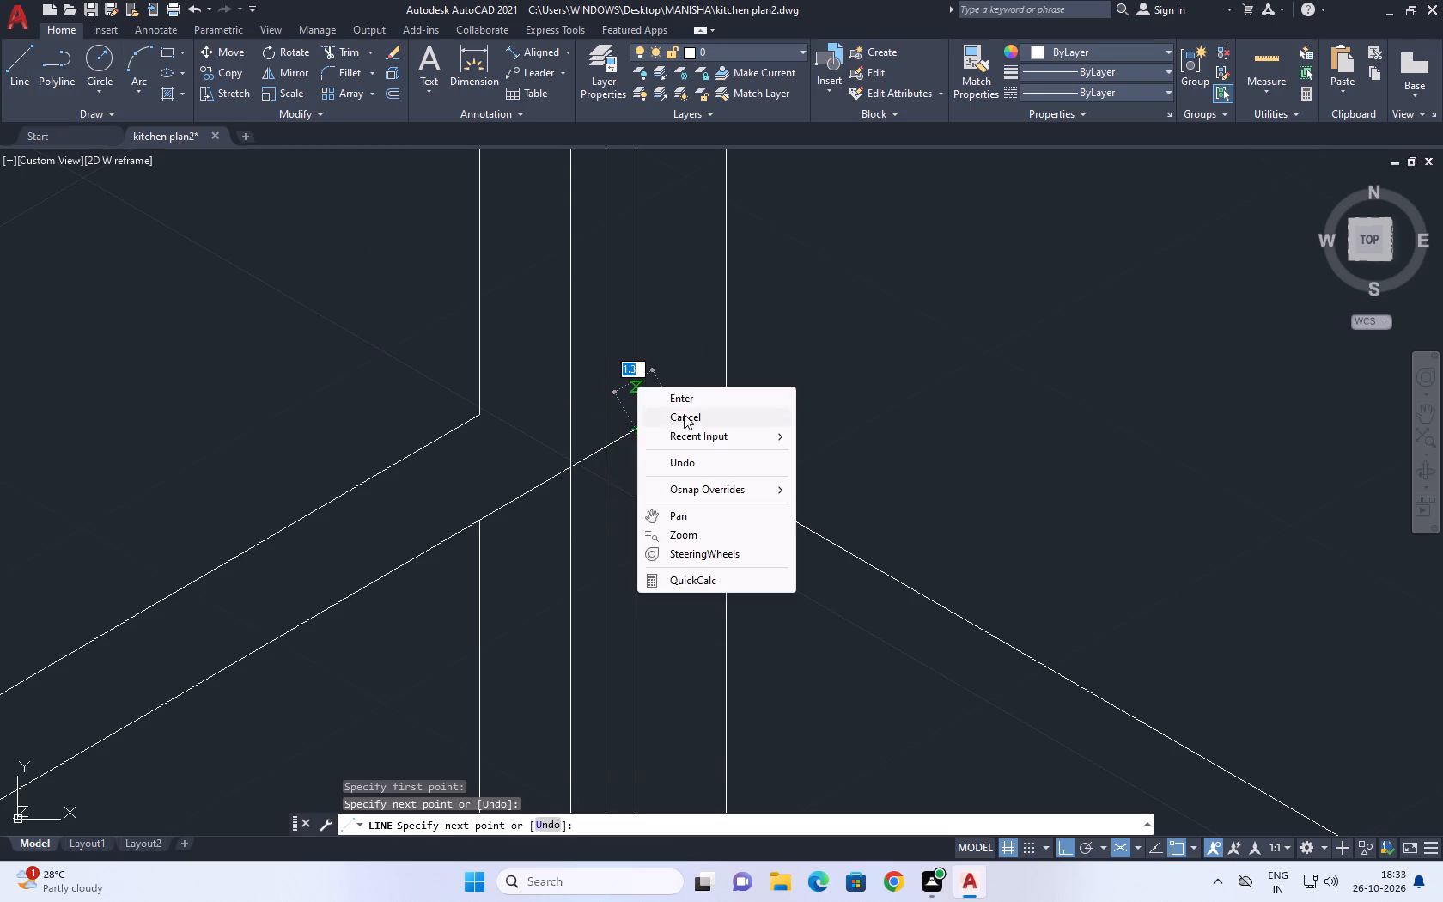
Copy the right-hand run's bottom line 3 units along the 30° axis to form the upper bottom-rail line.
middle_click_drag(669, 402, 574, 453)
scroll(574, 453, "down", 4)
middle_click_drag(772, 445, 690, 411)
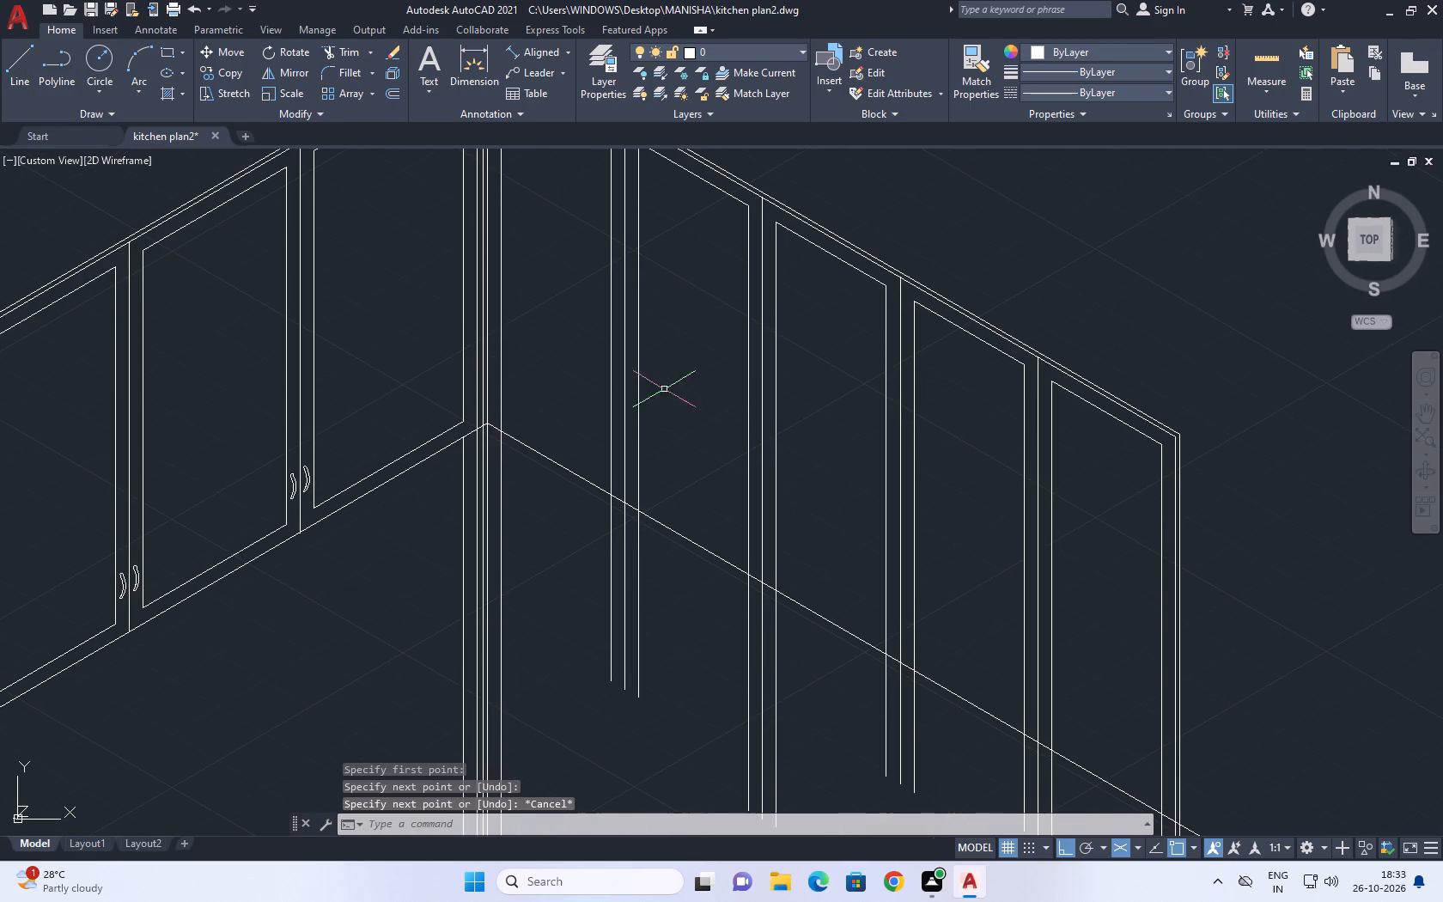
left_click(552, 455)
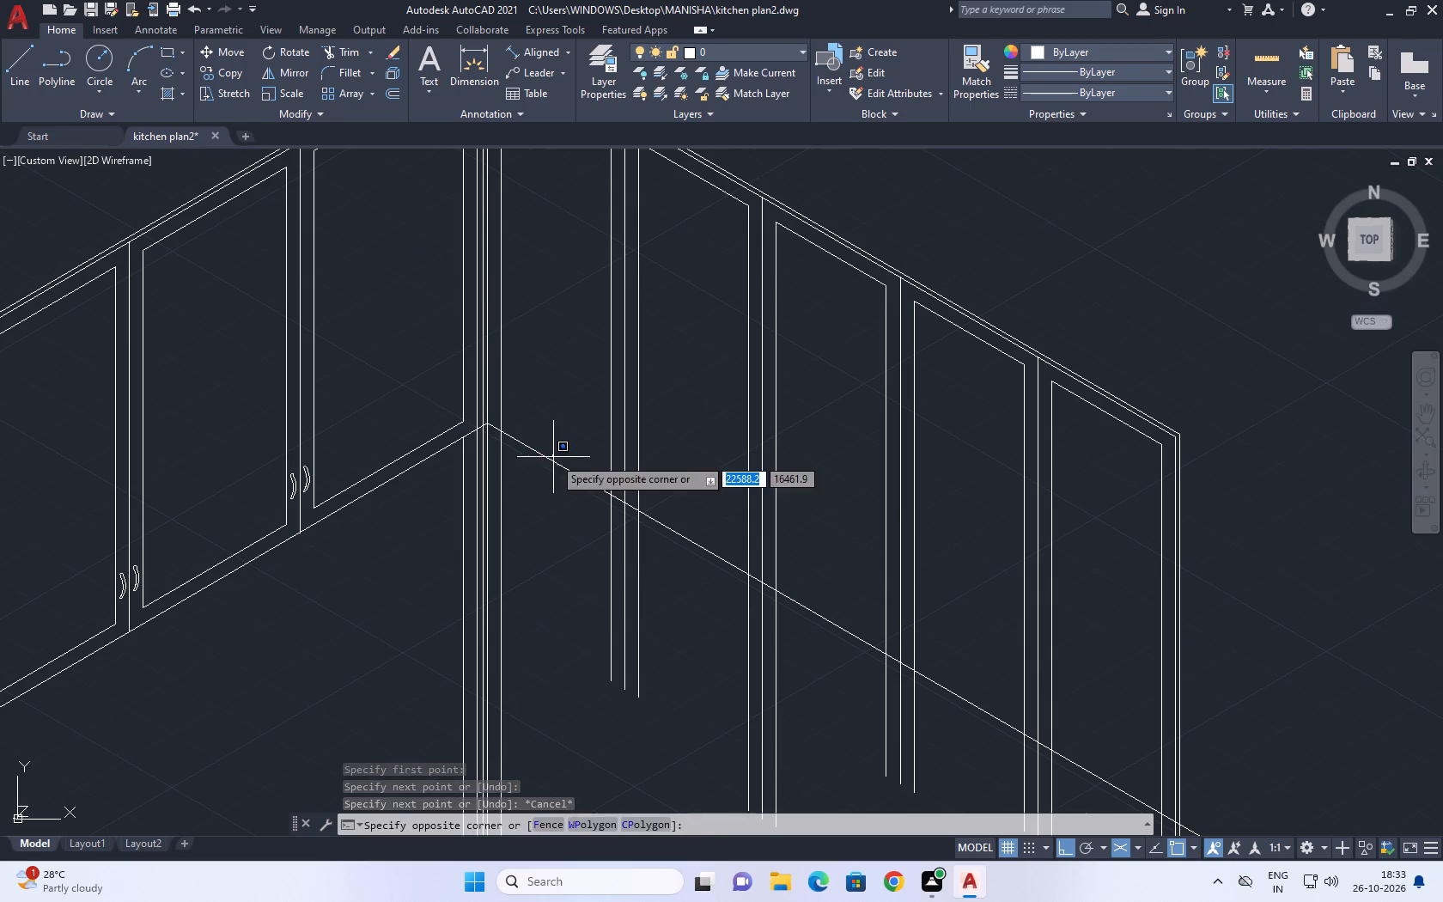
left_click(551, 461)
key("c")
key("o")
key("space")
left_click(568, 442)
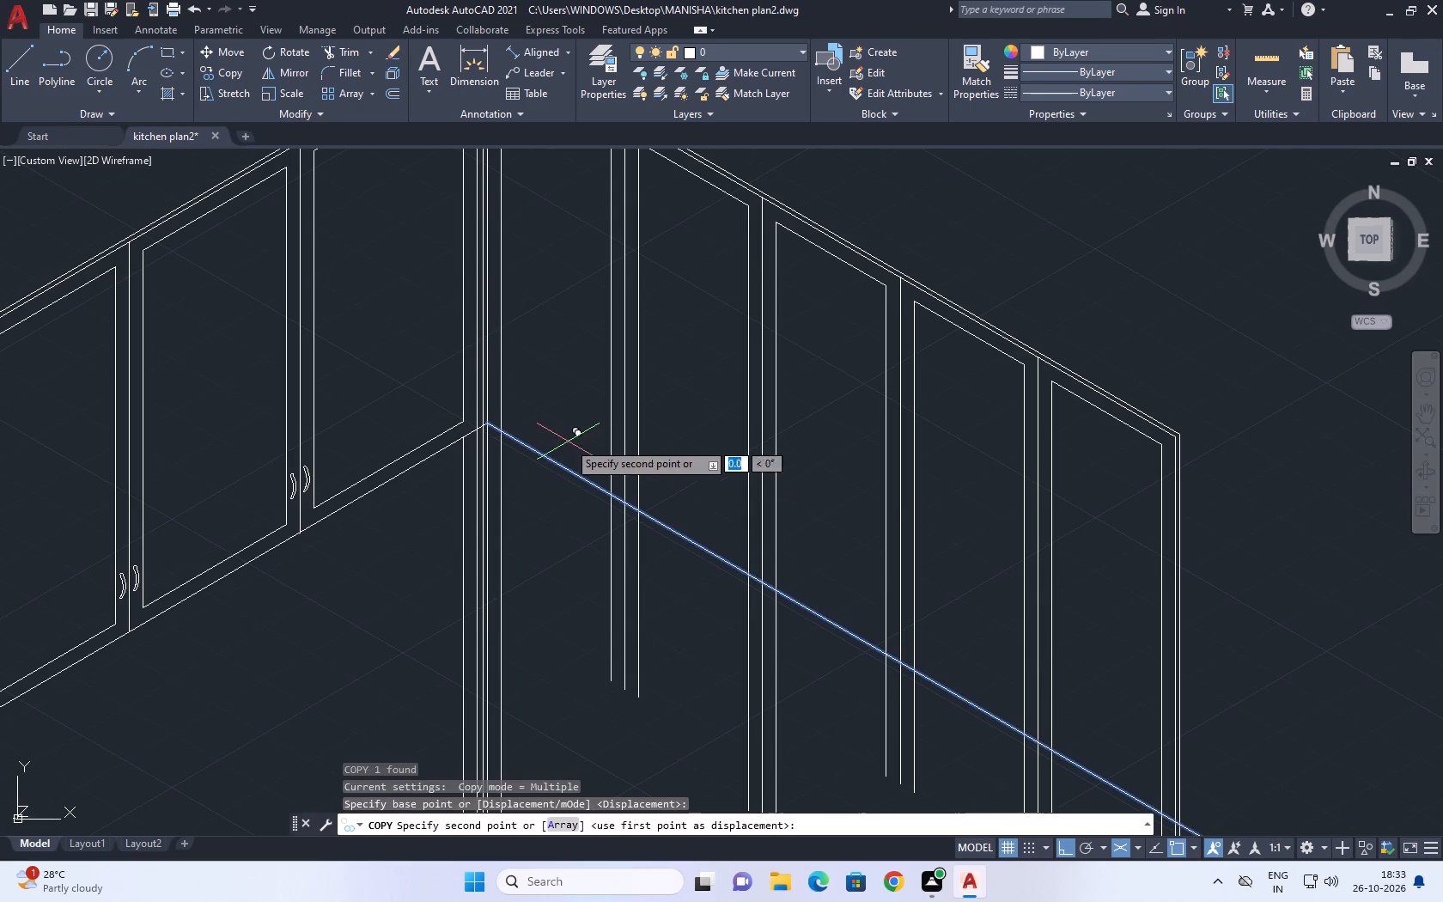
type("3")
key("space")
key("Escape")
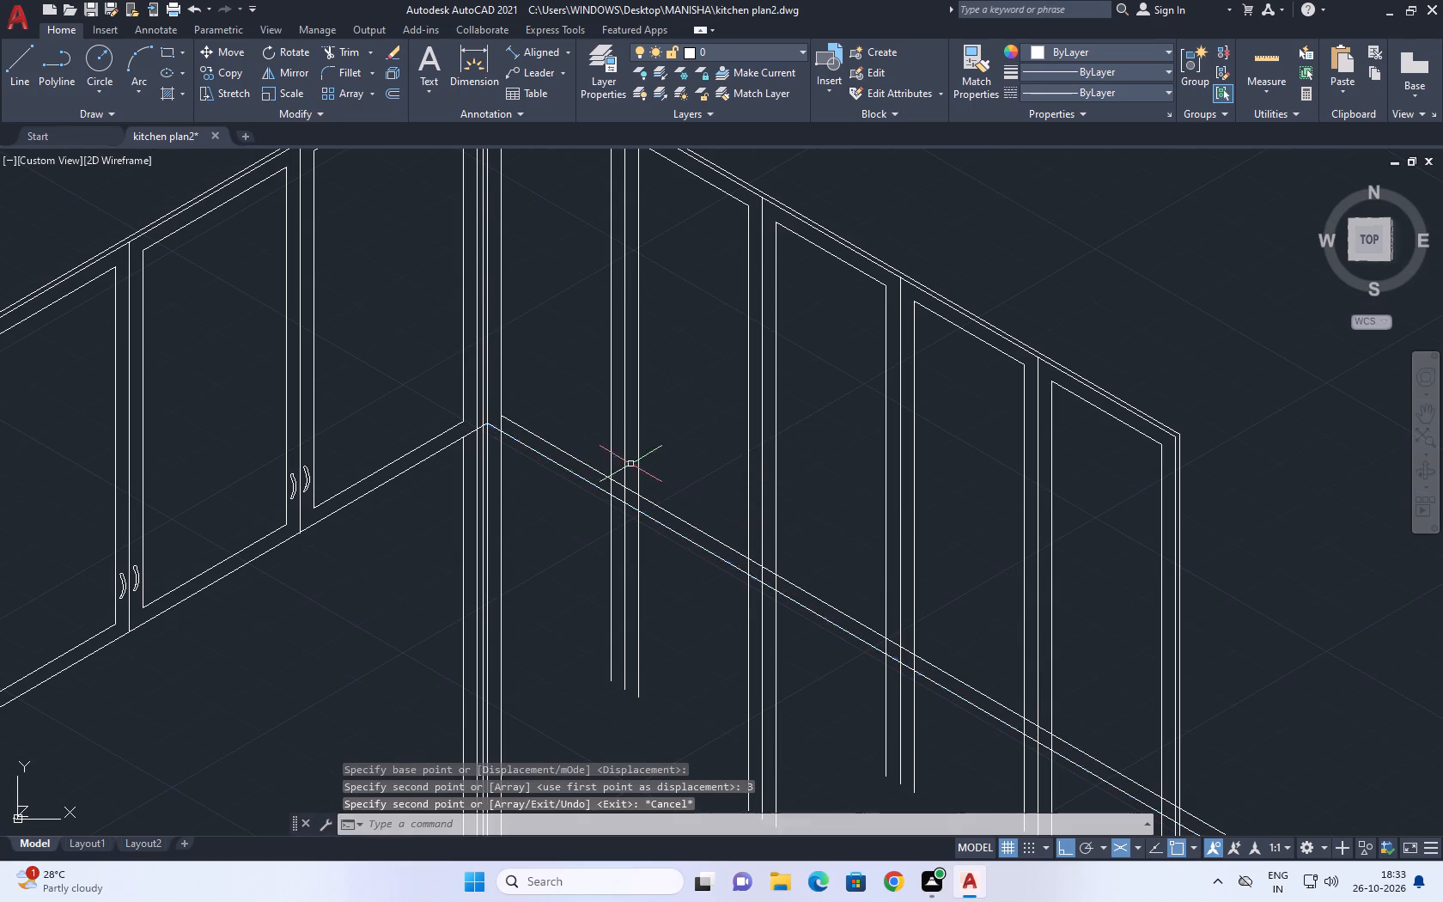
Extend the copied bottom-rail line back to the vertical line at the inner corner.
scroll(498, 414, "up", 3)
key("e")
key("x")
key("space")
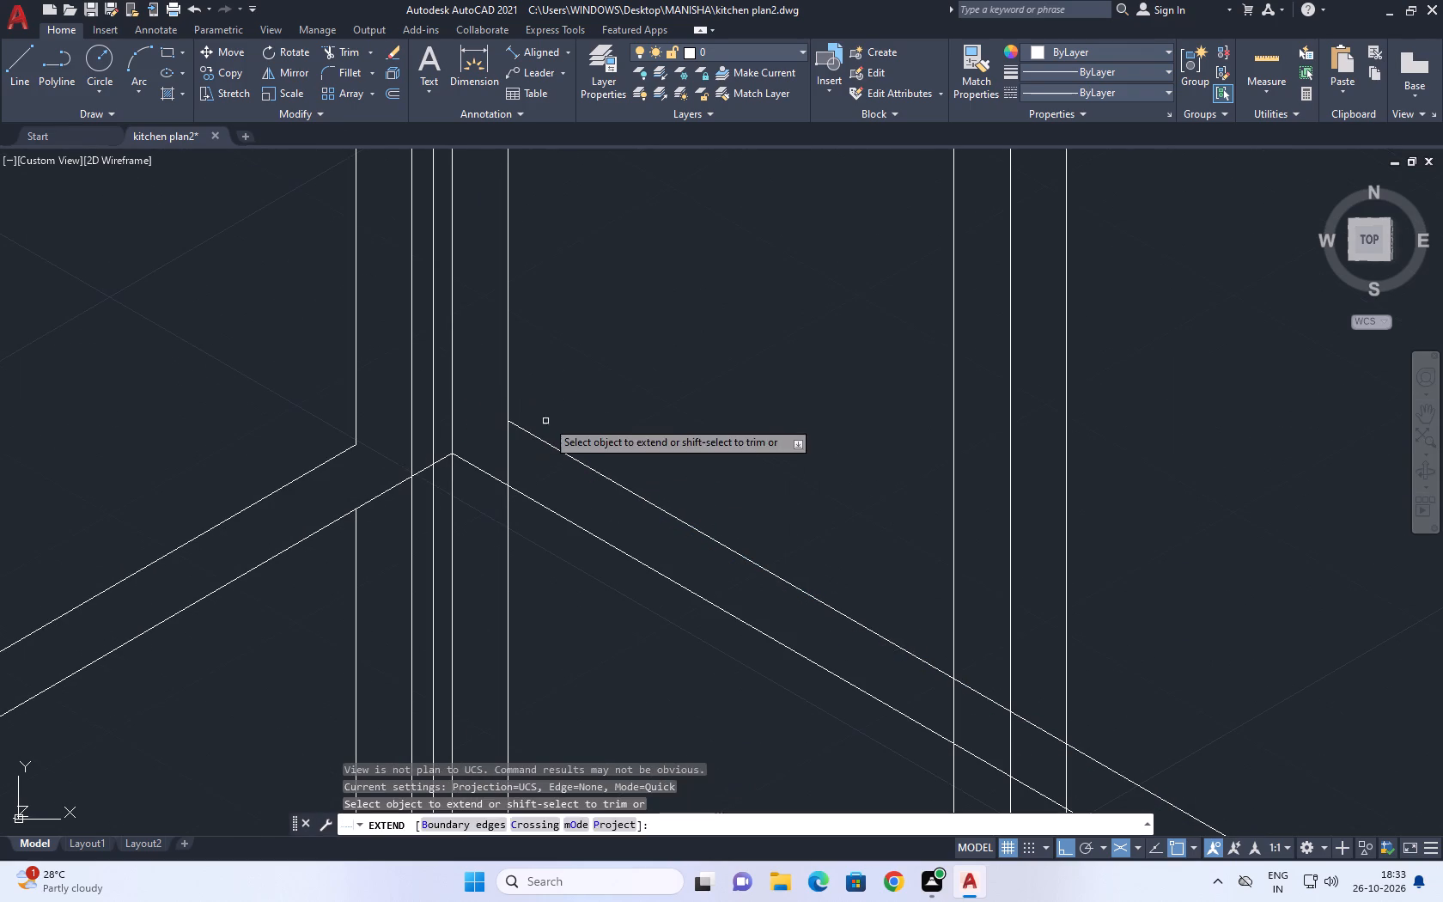
left_click(551, 417)
left_click(540, 448)
scroll(551, 424, "down", 4)
key("Escape")
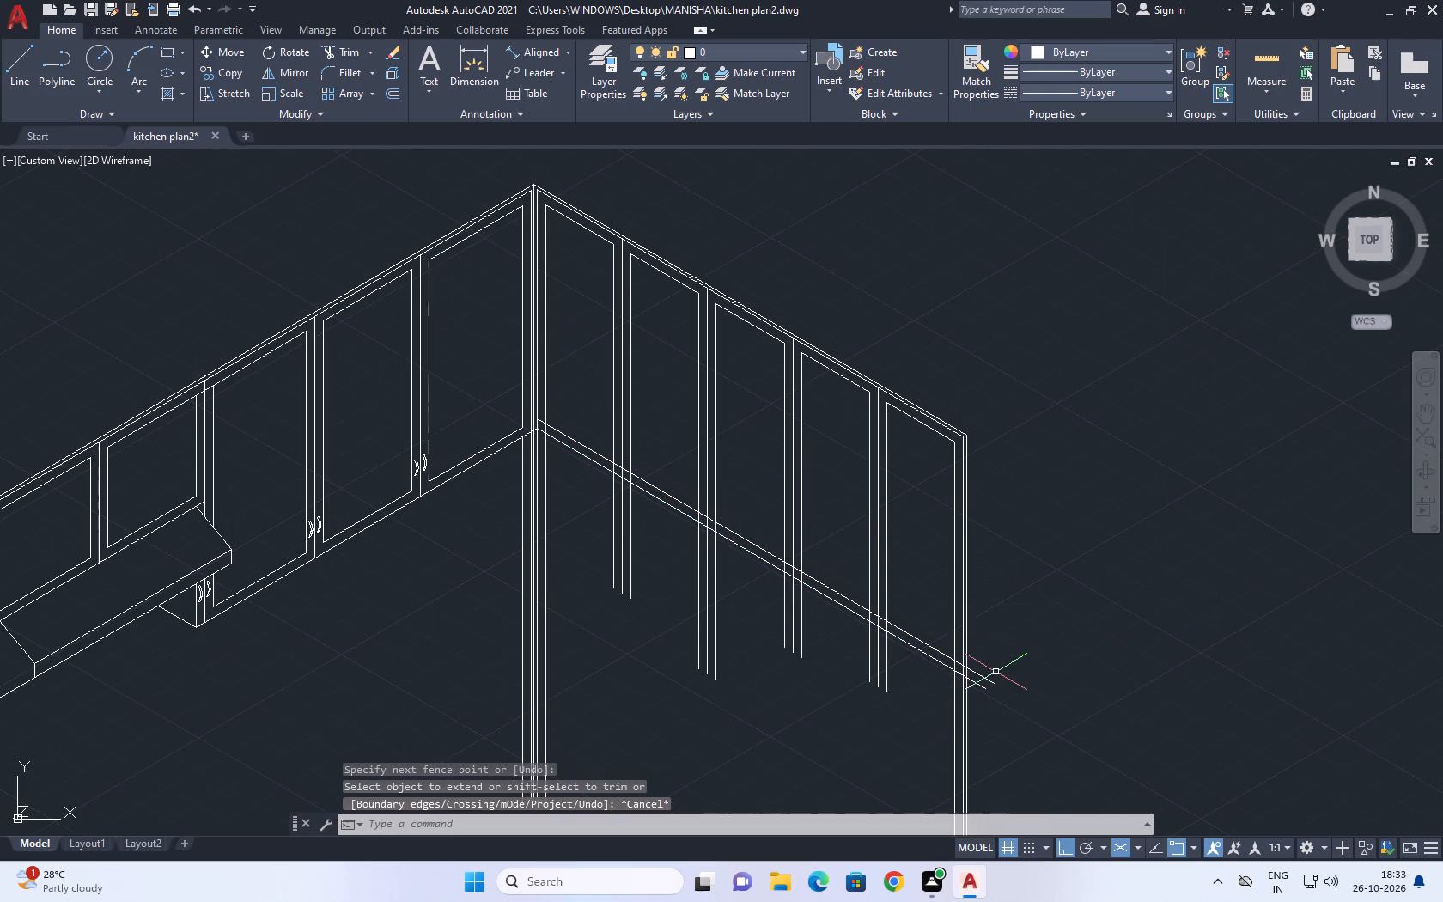
Trim the ends of both bottom-rail lines that overshoot the right-hand run's outer vertical edge.
middle_click_drag(979, 663, 838, 574)
type("tr")
key("space")
scroll(841, 607, "up", 3)
left_click(845, 508)
left_click_drag(809, 597, 809, 603)
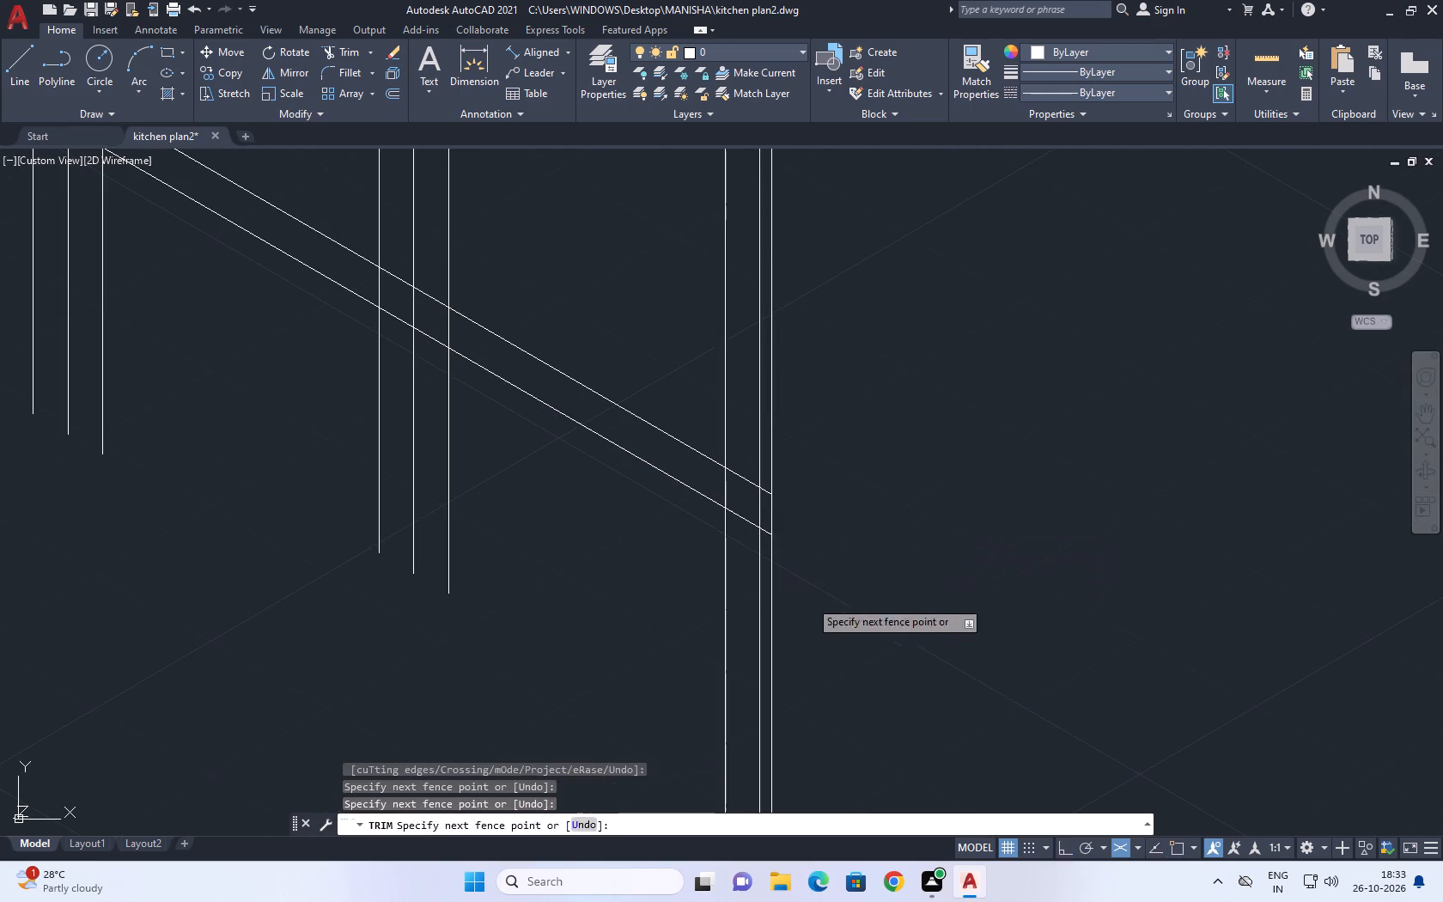
left_click_drag(809, 603, 809, 606)
Trim the vertical lines hanging below the bottom edge of the right-hand cabinet run and the corner post.
scroll(831, 560, "down", 4)
left_click(832, 596)
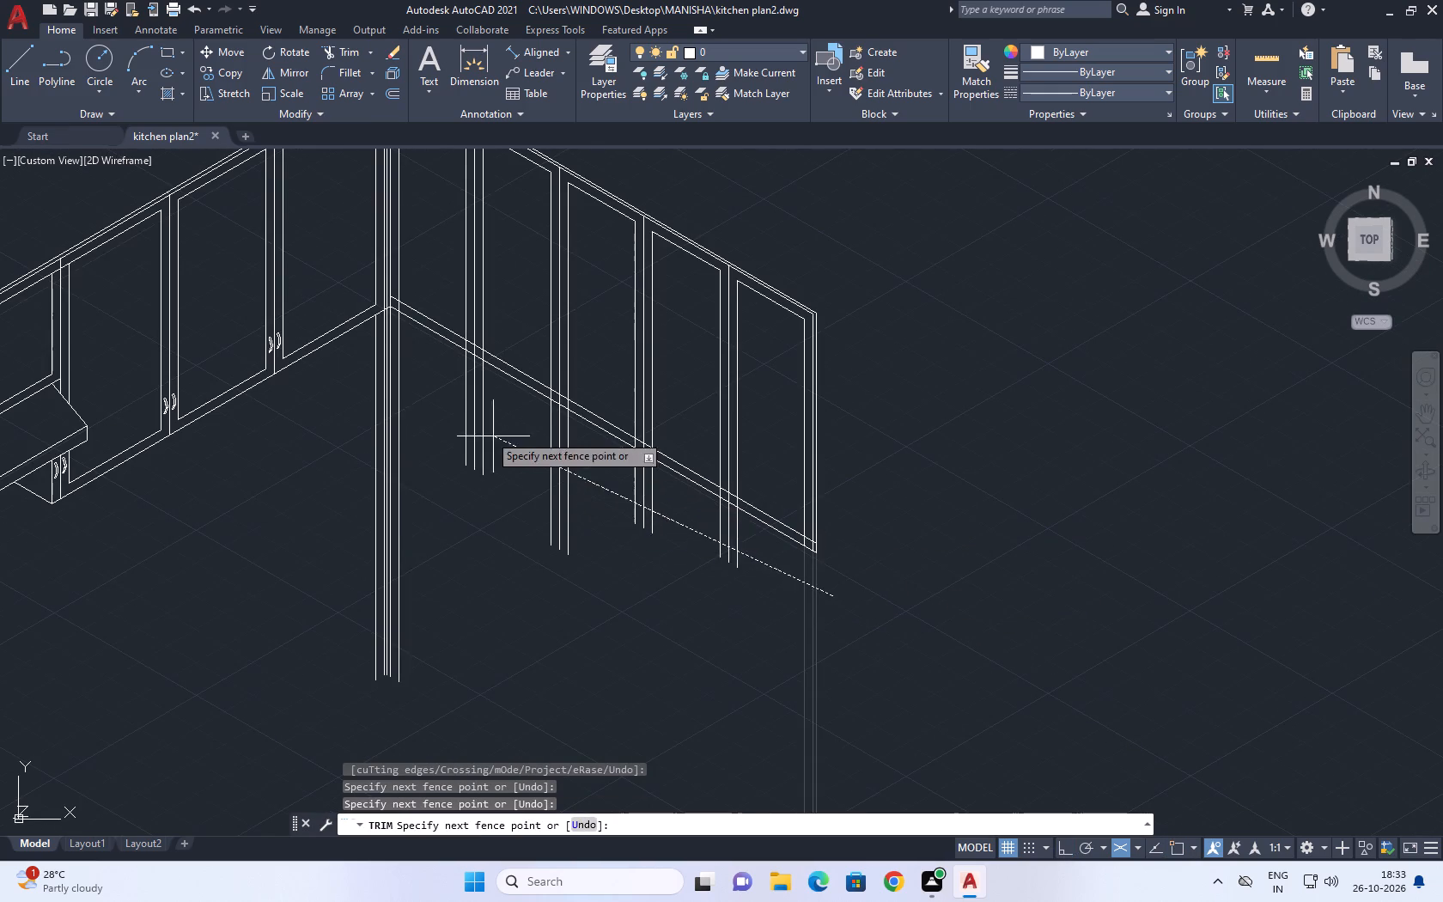
left_click(443, 361)
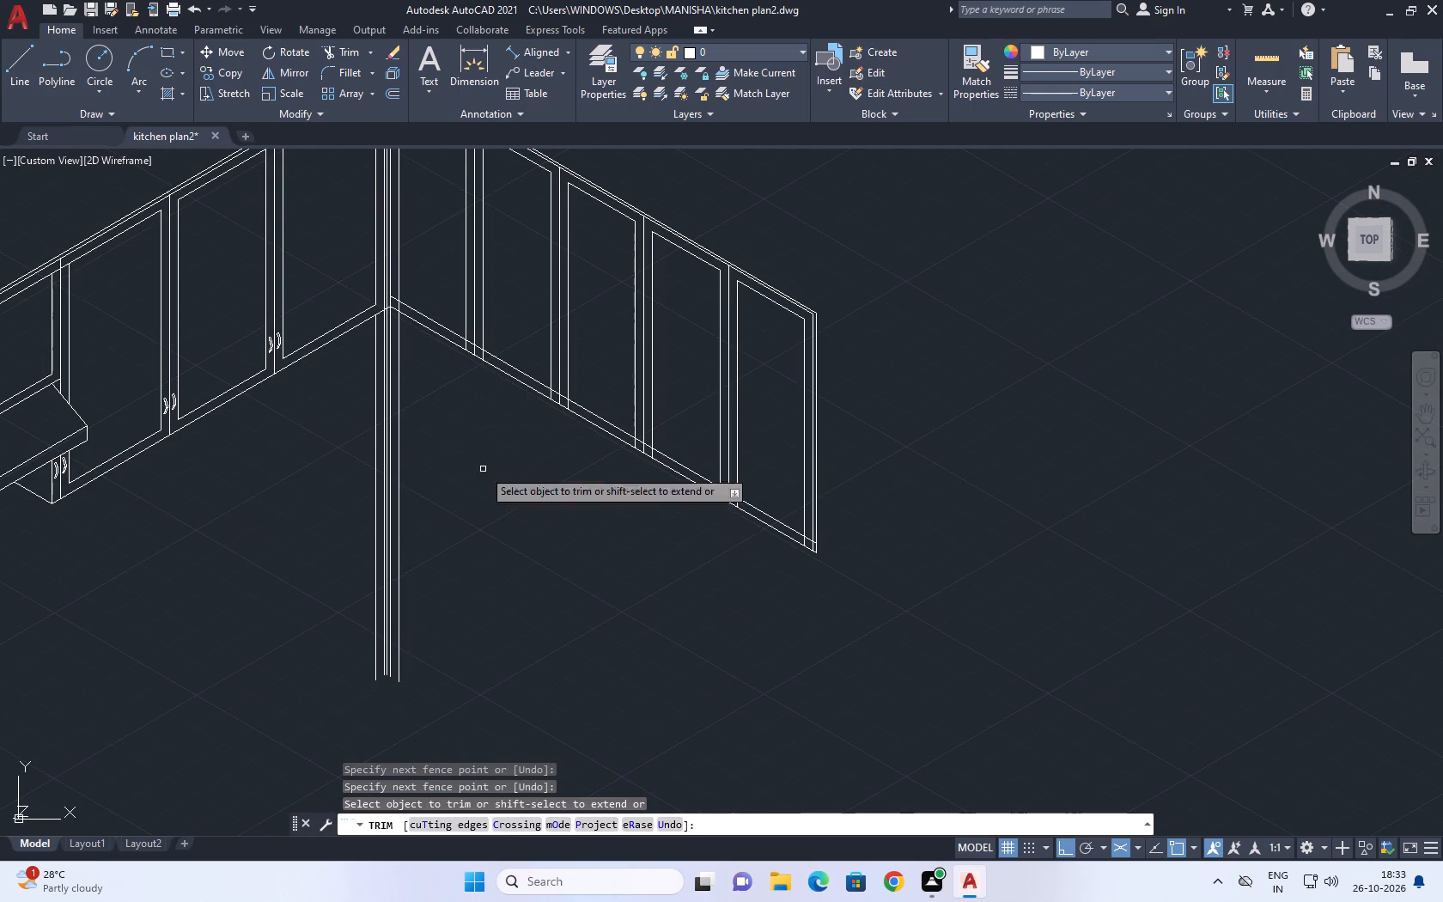
middle_click_drag(442, 525, 615, 491)
left_click(604, 387)
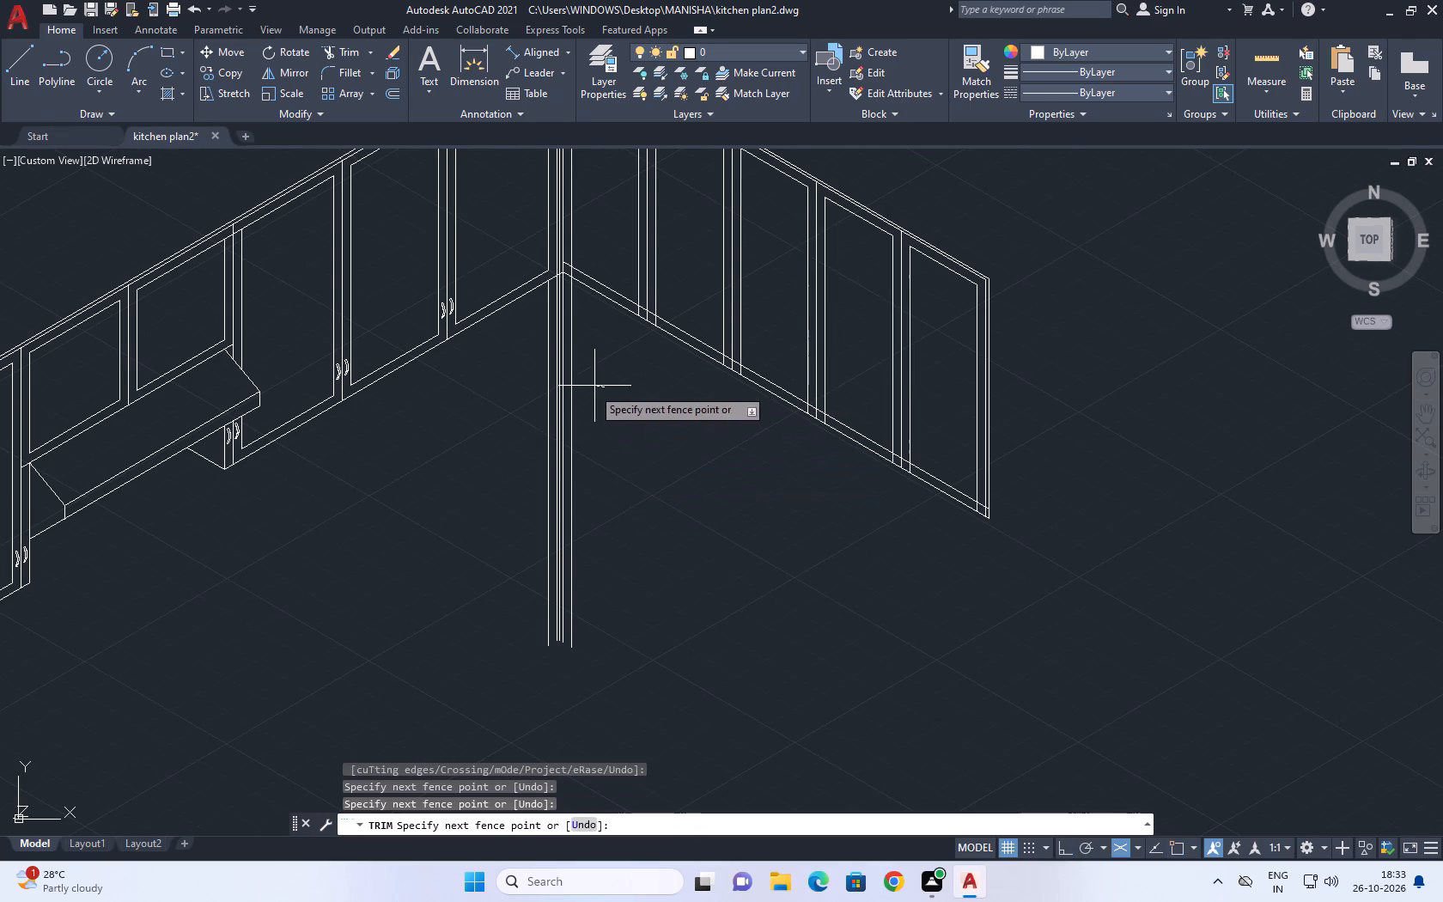
left_click(411, 442)
key("Escape")
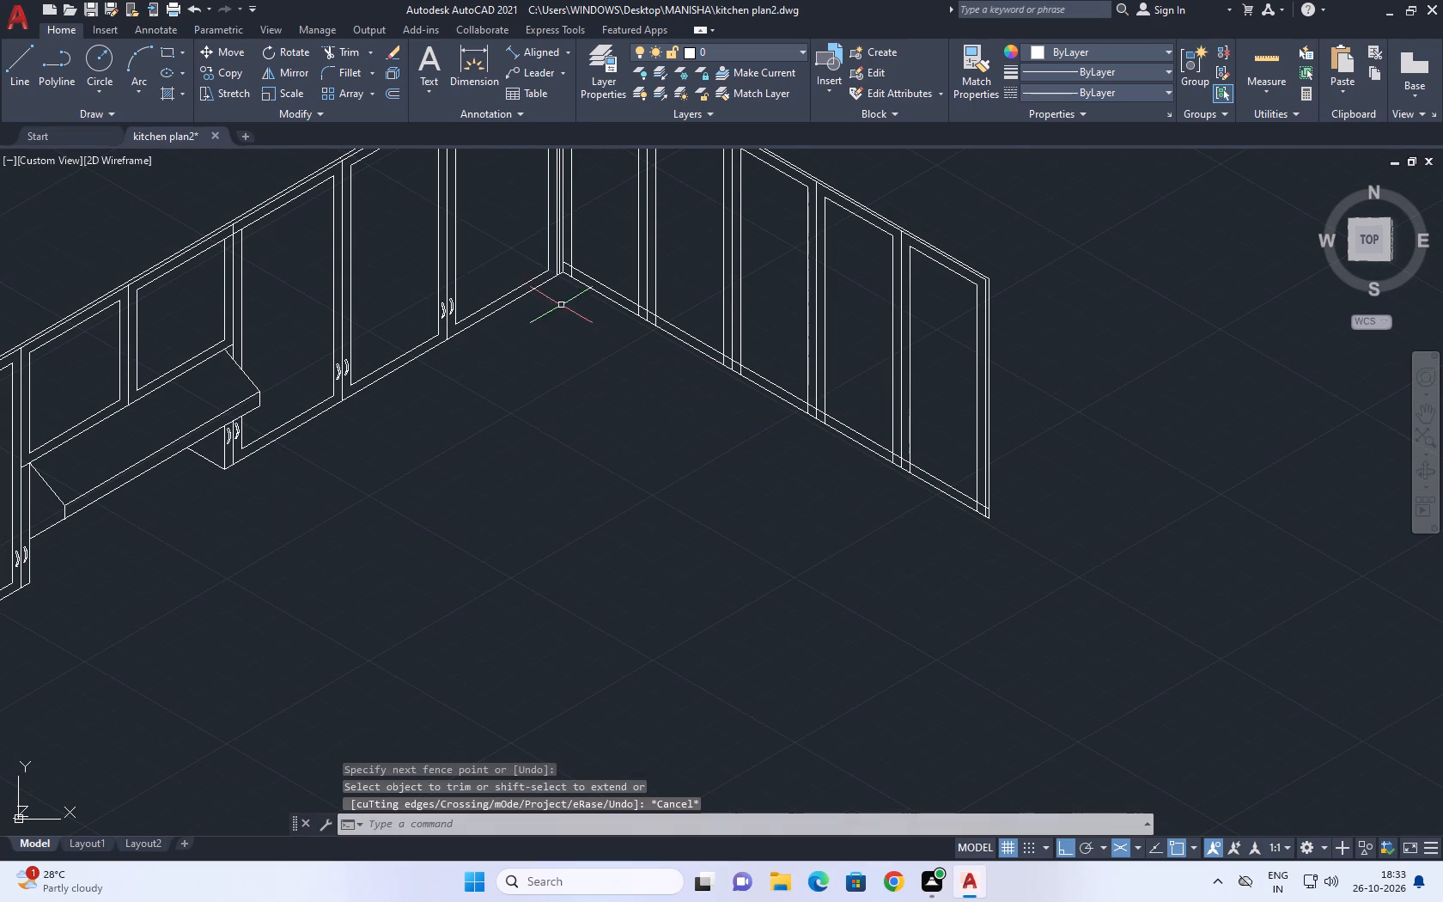
Draw a vertical line about 196 units long straight down from the inner bottom corner, using the left isoplane with ortho on.
middle_click_drag(563, 296, 575, 402)
scroll(575, 373, "up", 5)
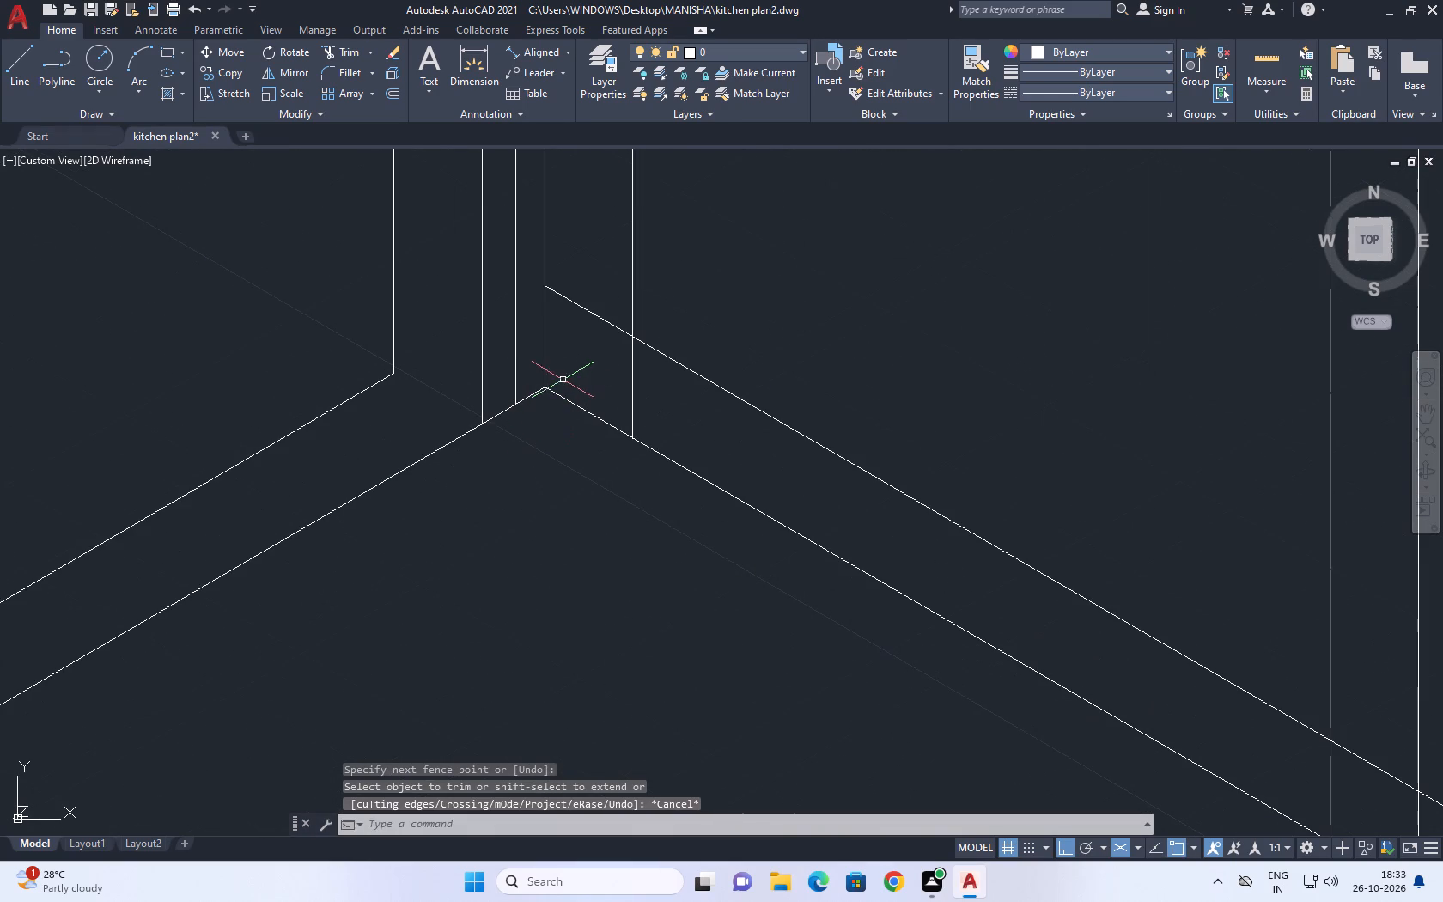
type("l")
key("space")
left_click(545, 382)
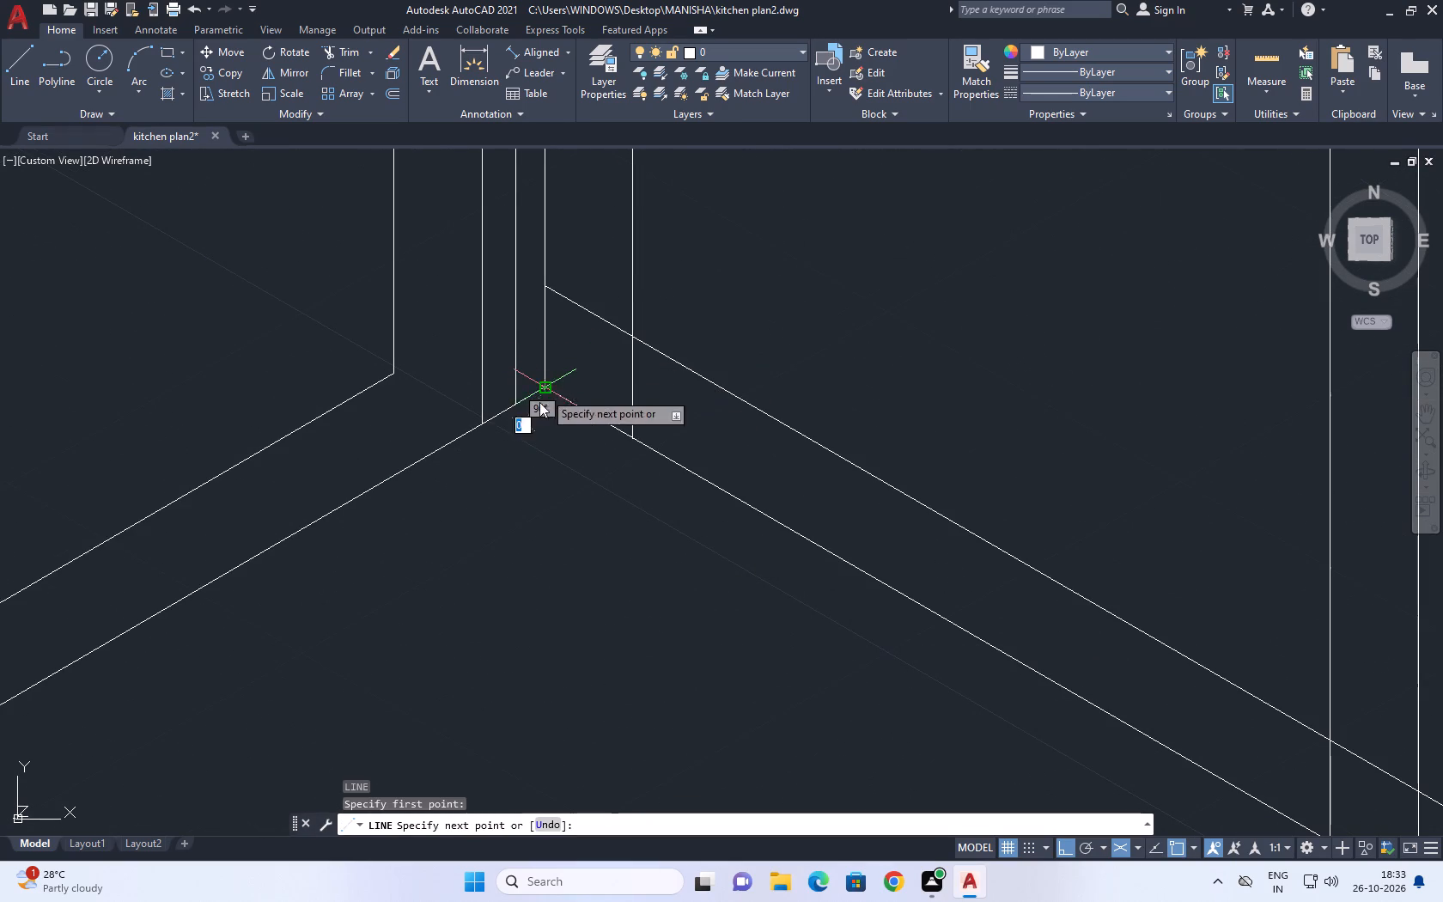
scroll(636, 265, "down", 6)
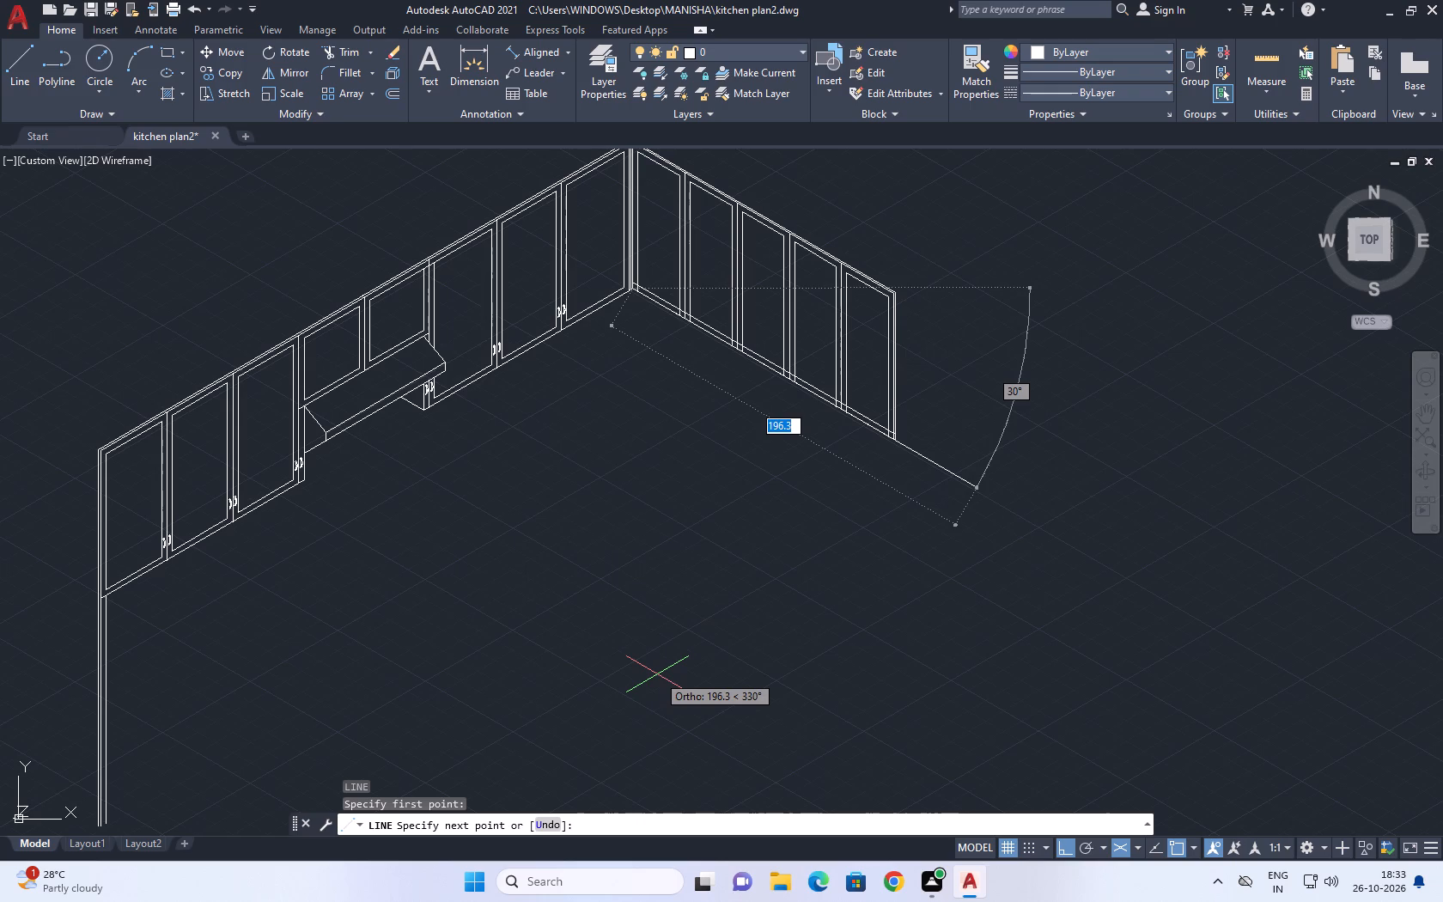
key("F8")
key("F5")
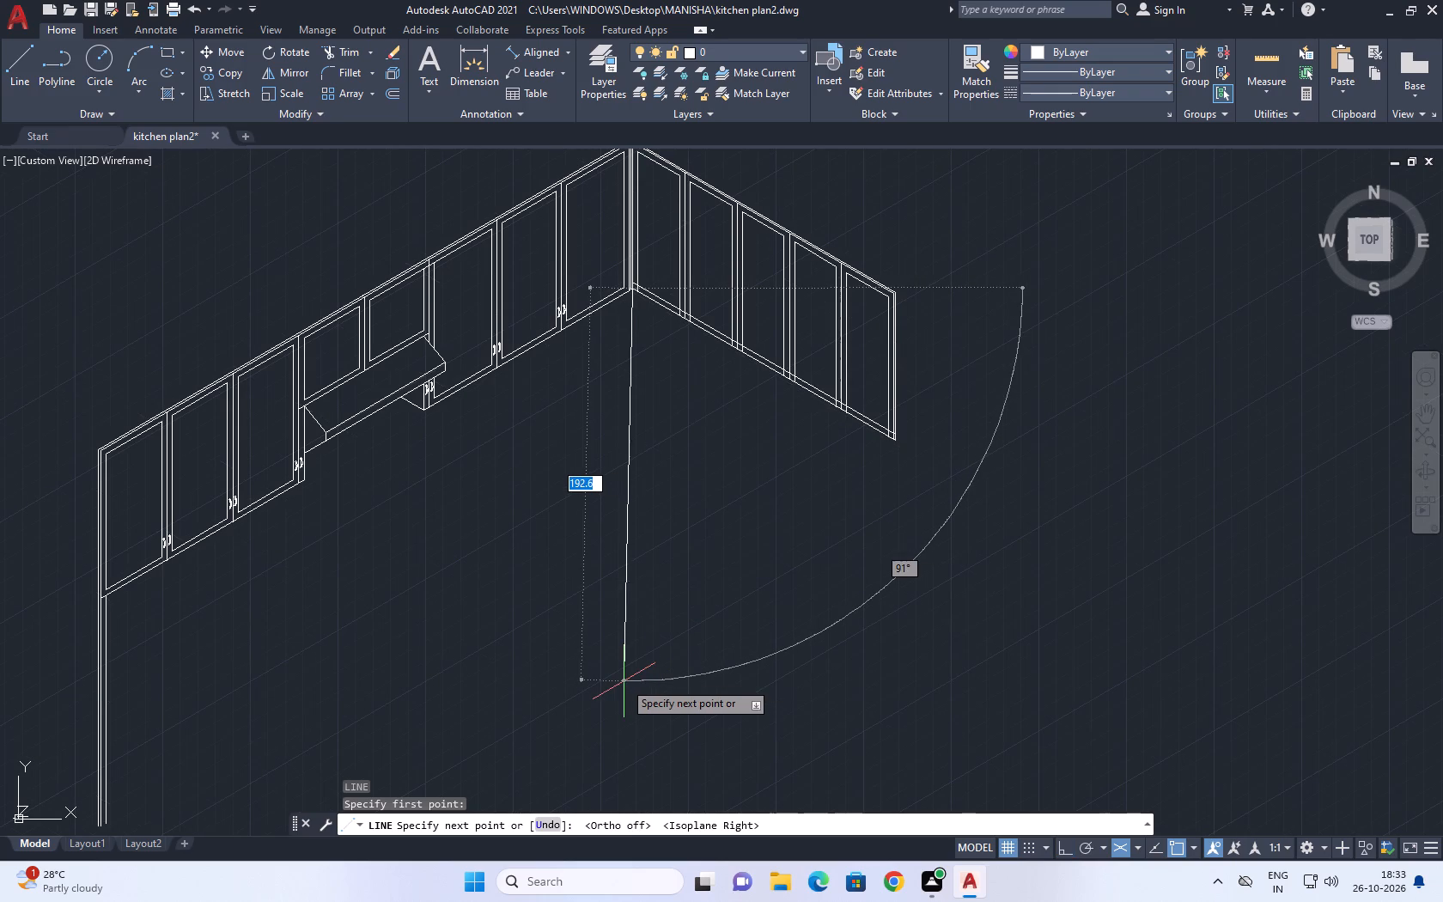
key("F5")
key("F8")
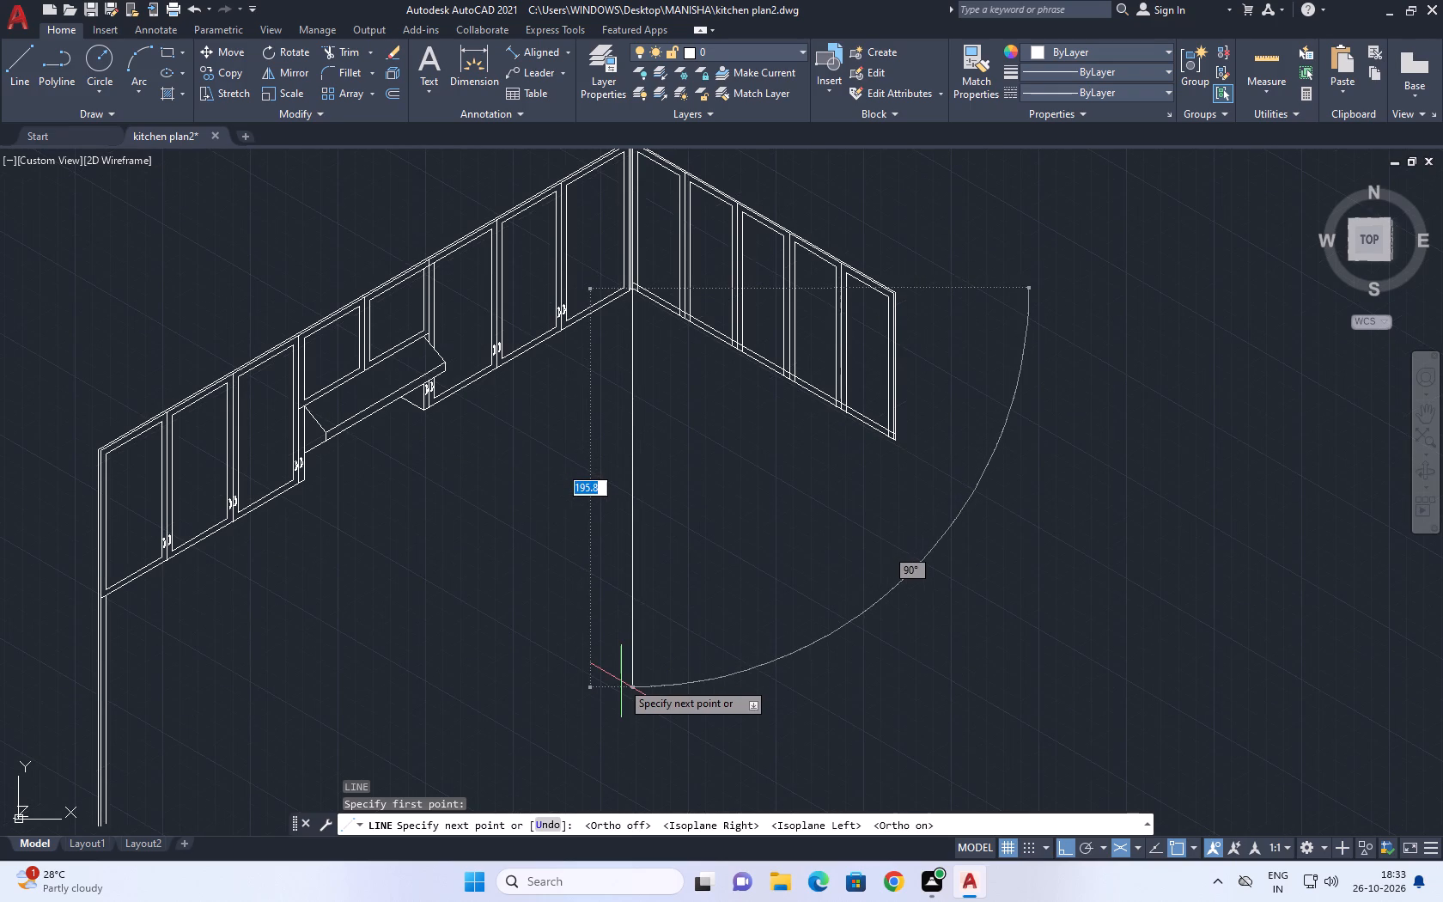
left_click(621, 681)
key("Escape")
Trim the inner bottom-rail segment and the door-frame vertical stub beside the corner post on the right-hand run.
middle_click_drag(655, 289, 650, 472)
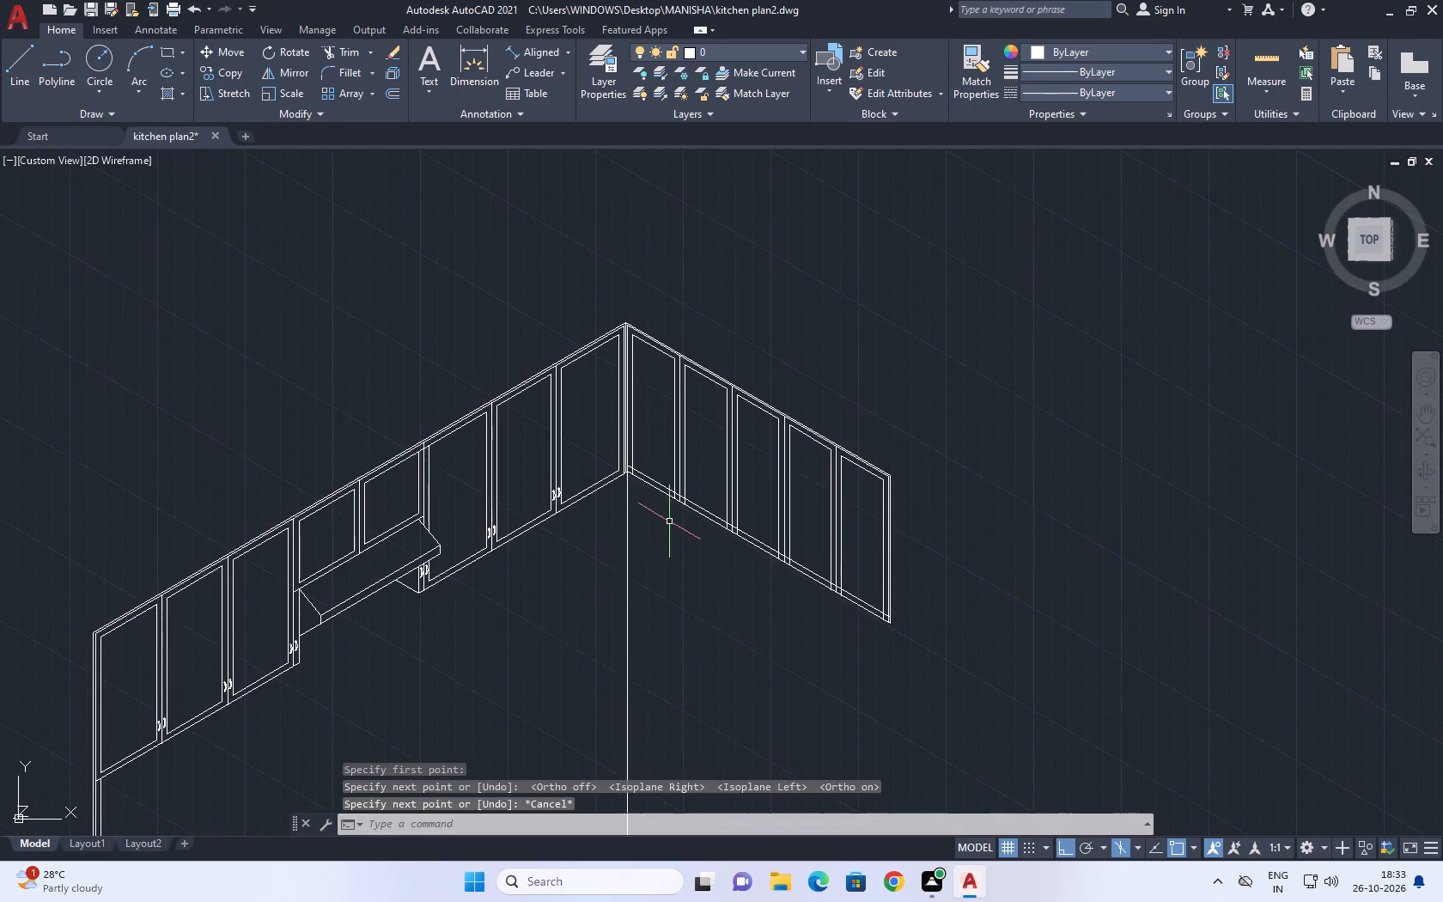
scroll(655, 516, "up", 3)
middle_click_drag(564, 444, 575, 508)
key("t")
key("r")
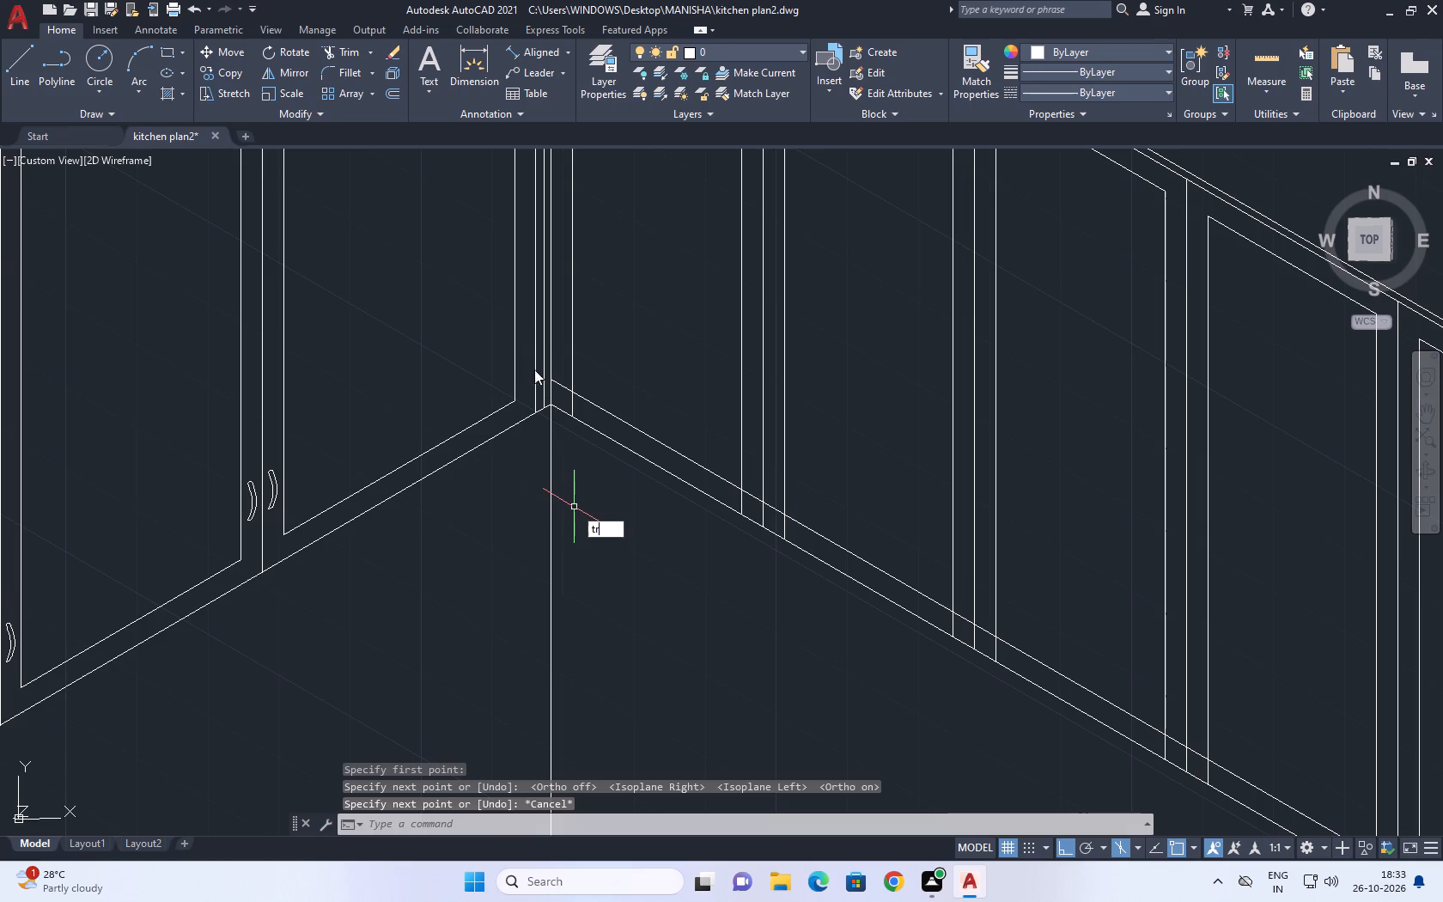
scroll(574, 451, "up", 1)
key("space")
scroll(528, 323, "up", 3)
left_click(578, 349)
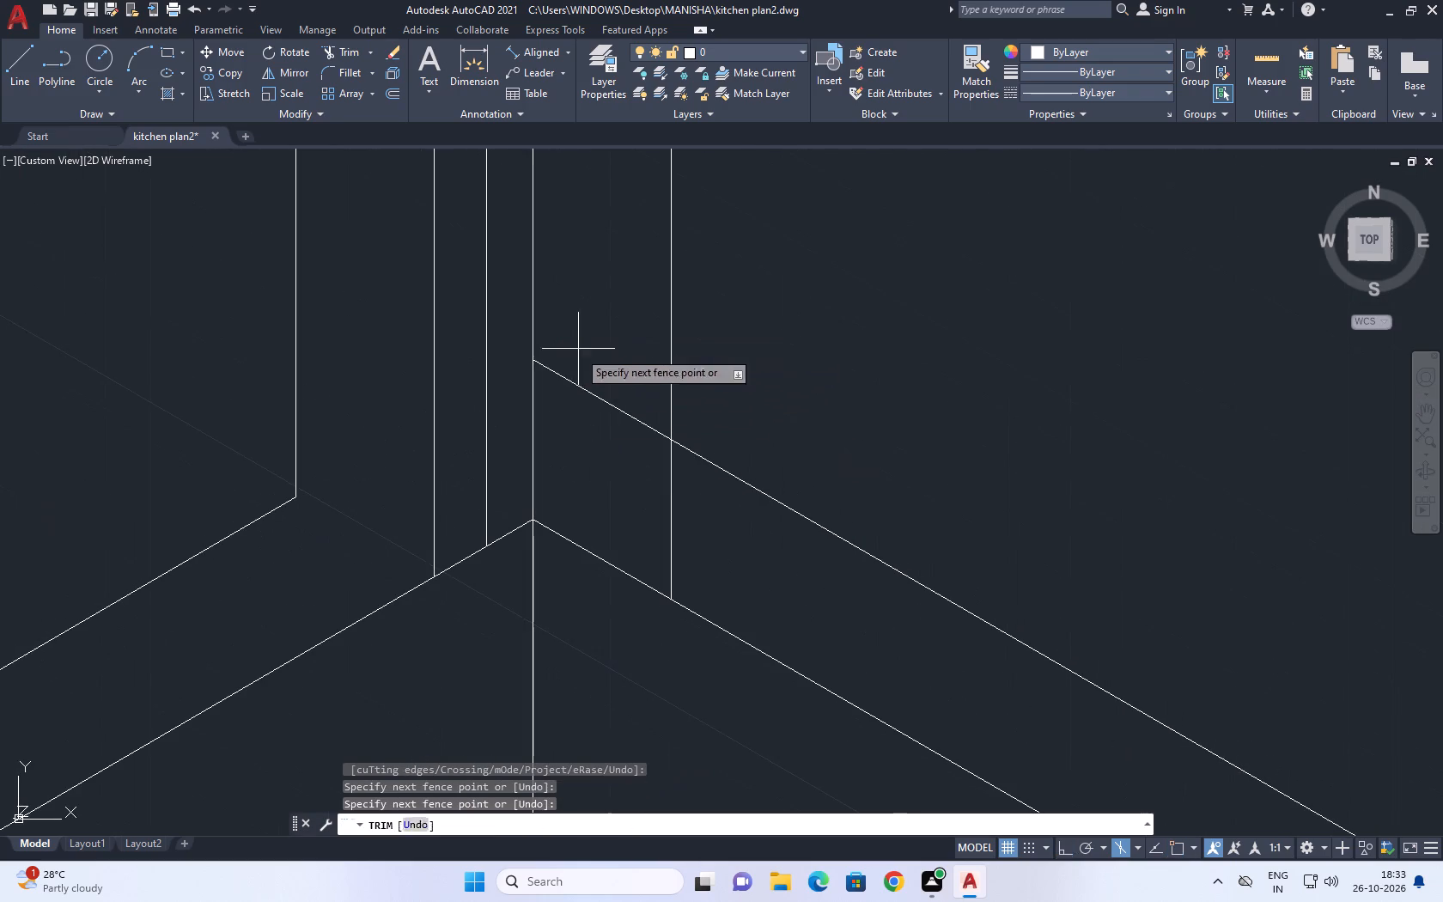
left_click(703, 564)
Trim the rail segments and frame-line stubs on both sides of the right-hand run's first door divider from the corner.
scroll(666, 479, "down", 6)
scroll(879, 584, "up", 3)
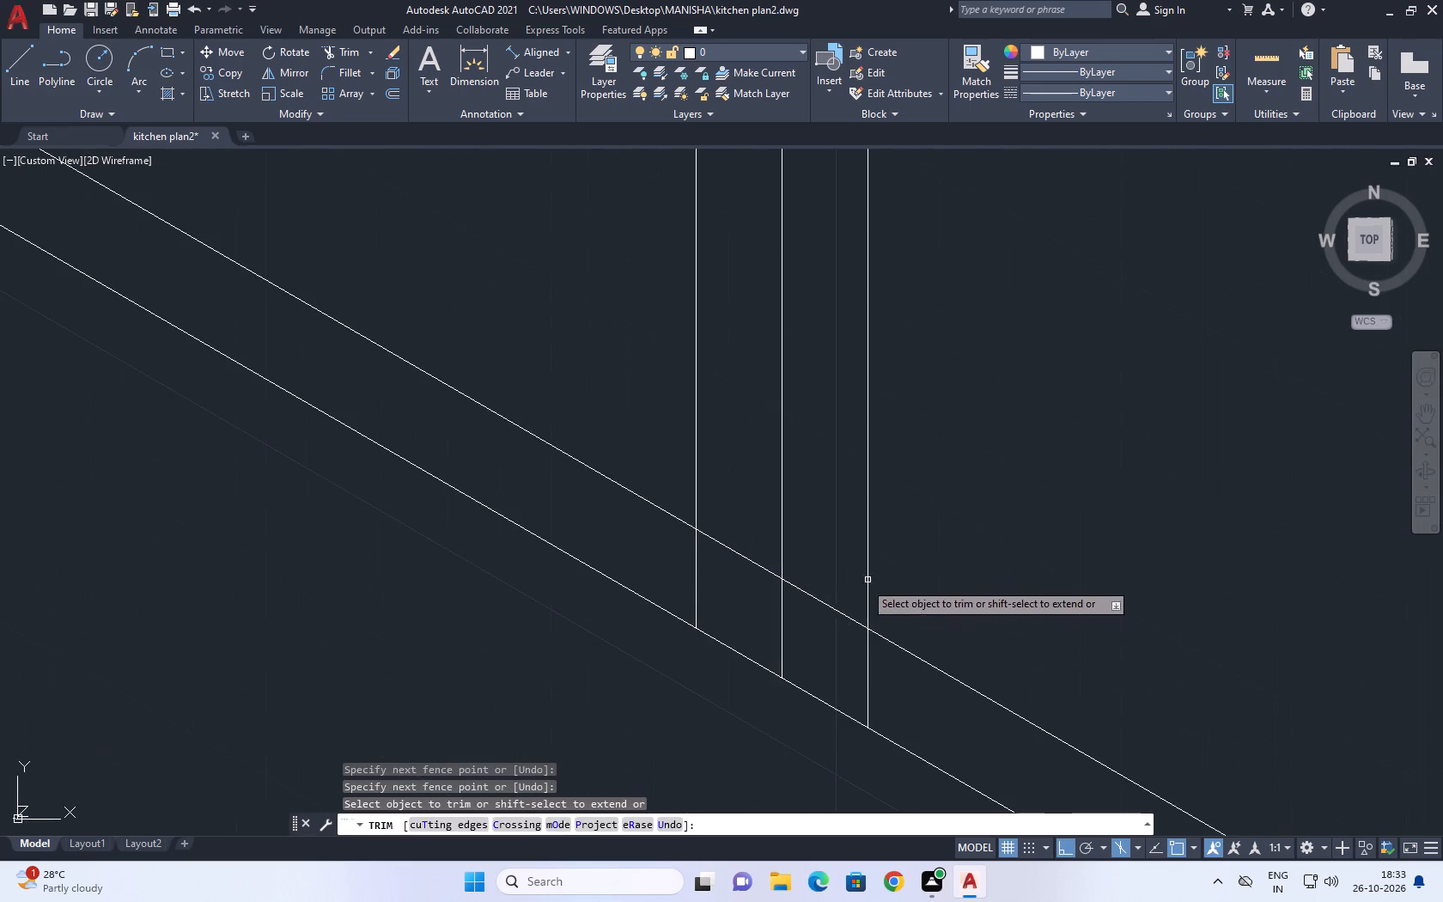
scroll(680, 595, "up", 2)
left_click(796, 435)
left_click(668, 492)
scroll(1017, 556, "down", 2)
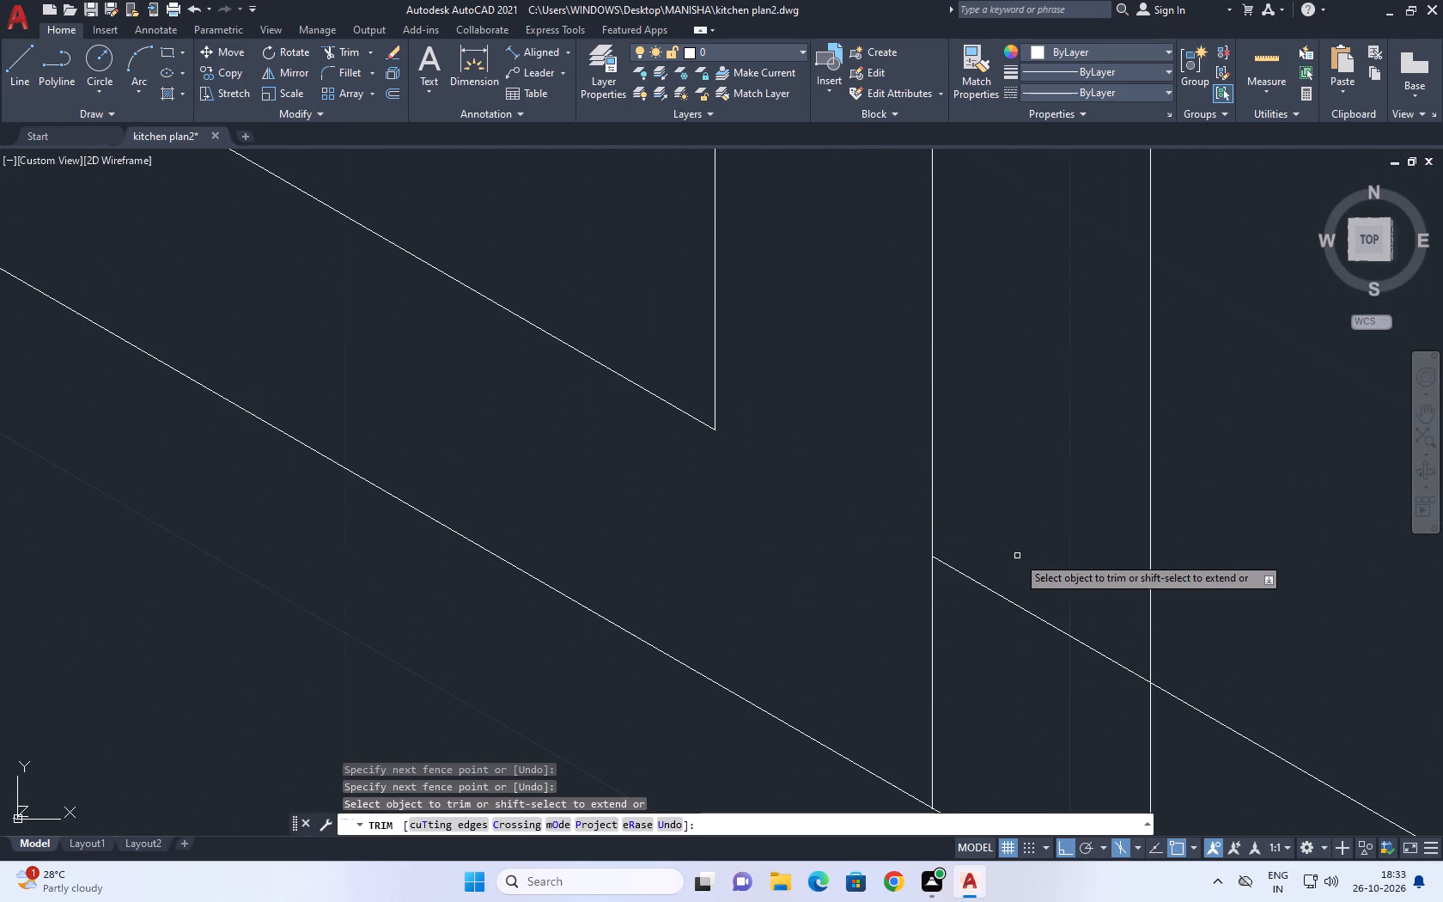
scroll(1017, 556, "down", 2)
scroll(1054, 624, "up", 2)
left_click(1024, 552)
left_click(971, 468)
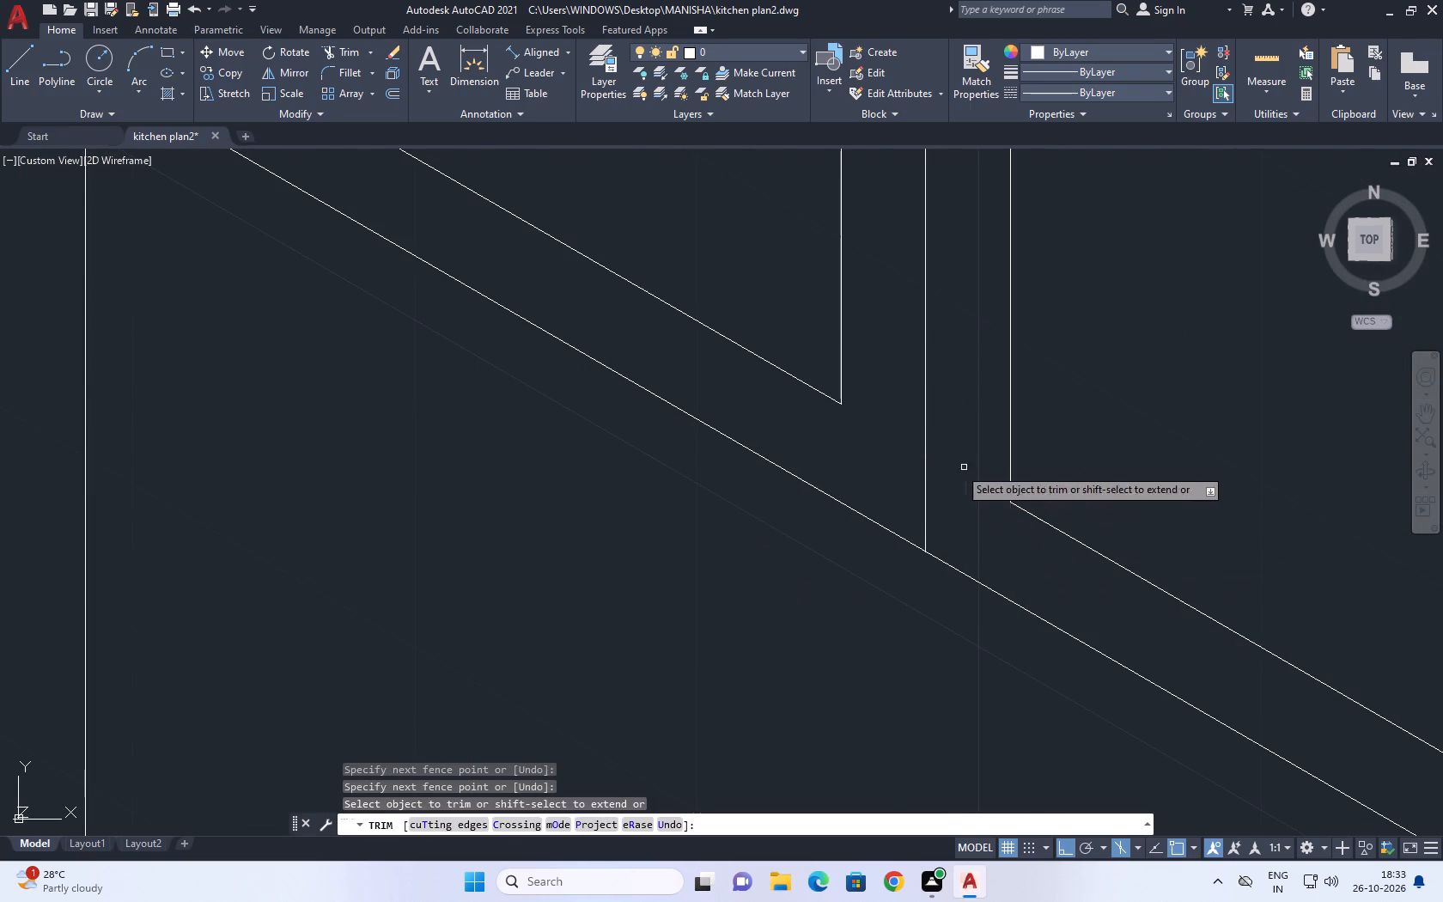
Trim the rail segments and frame-line stubs on both sides of the right-hand run's second door divider.
scroll(809, 491, "down", 6)
scroll(951, 570, "up", 7)
left_click(968, 336)
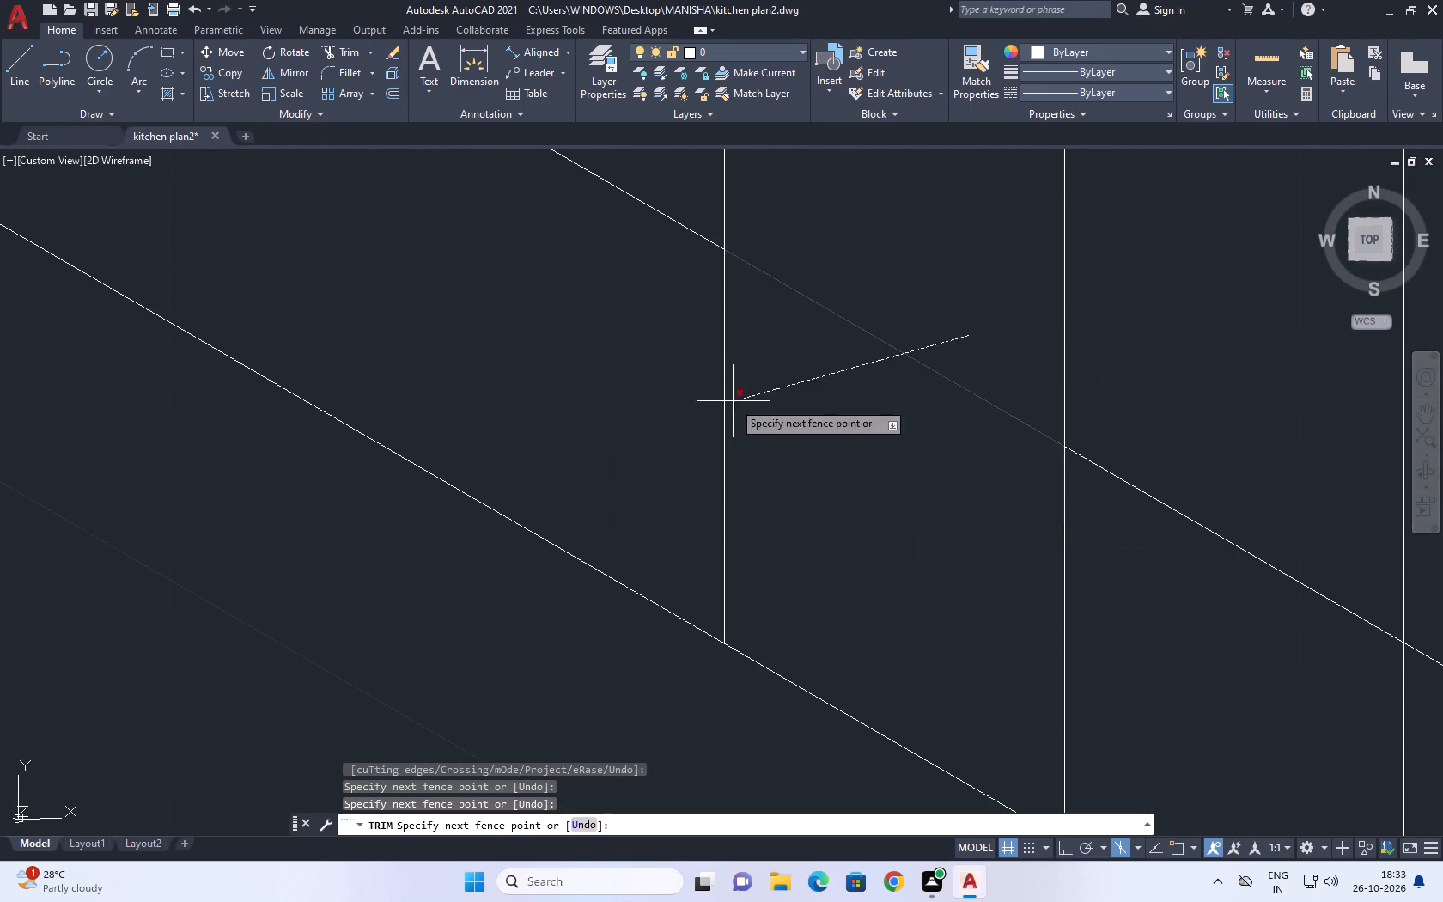
left_click(678, 394)
scroll(714, 401, "down", 5)
scroll(825, 431, "up", 4)
left_click(711, 388)
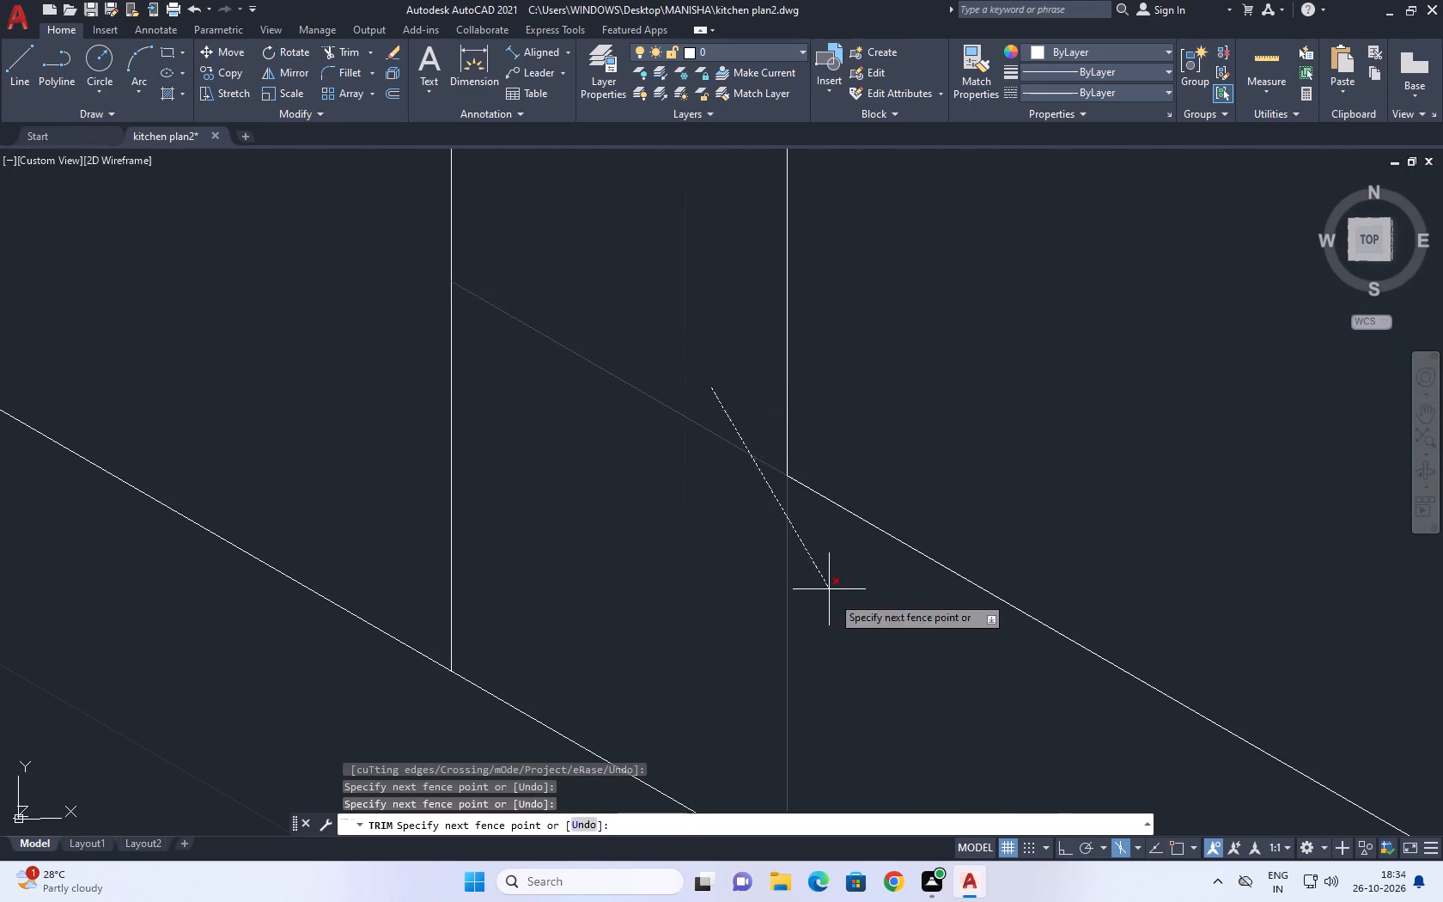
left_click(837, 640)
Trim the rail segments and frame-line stubs on both sides of the right-hand run's third door divider.
scroll(769, 523, "down", 6)
scroll(1032, 703, "up", 4)
left_click_drag(1075, 545, 1069, 552)
left_click(944, 604)
middle_click_drag(907, 619, 429, 480)
scroll(907, 619, "up", 1)
left_click_drag(856, 502, 856, 518)
left_click(1008, 737)
scroll(881, 584, "down", 7)
middle_click_drag(1018, 698, 767, 560)
scroll(765, 558, "down", 1)
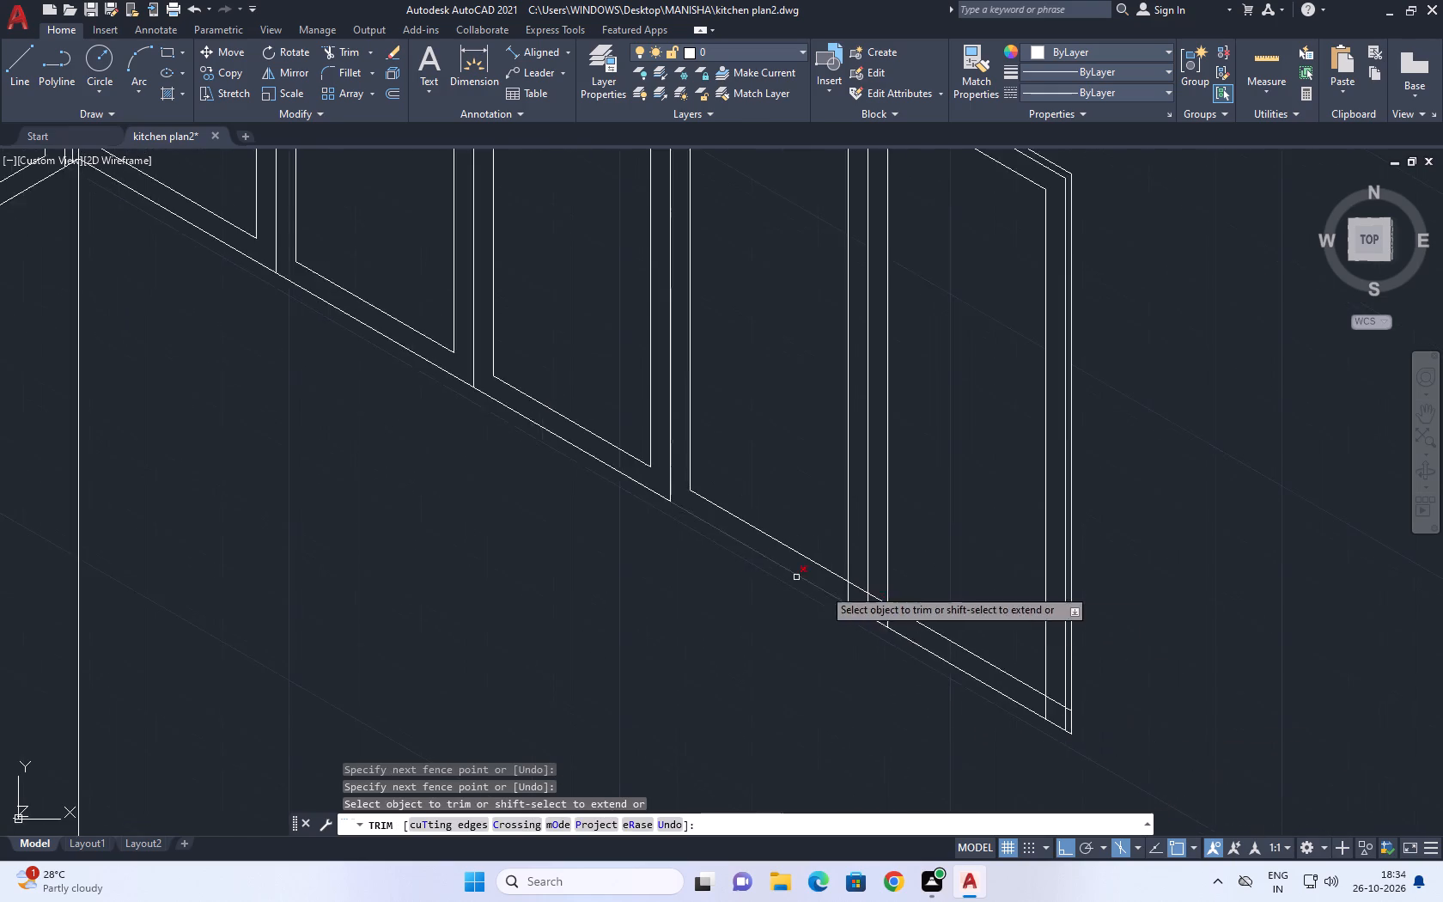
Trim the rail segments and frame-line stubs on both sides of the right-hand run's fourth door divider.
scroll(880, 608, "up", 4)
left_click(880, 516)
left_click(972, 718)
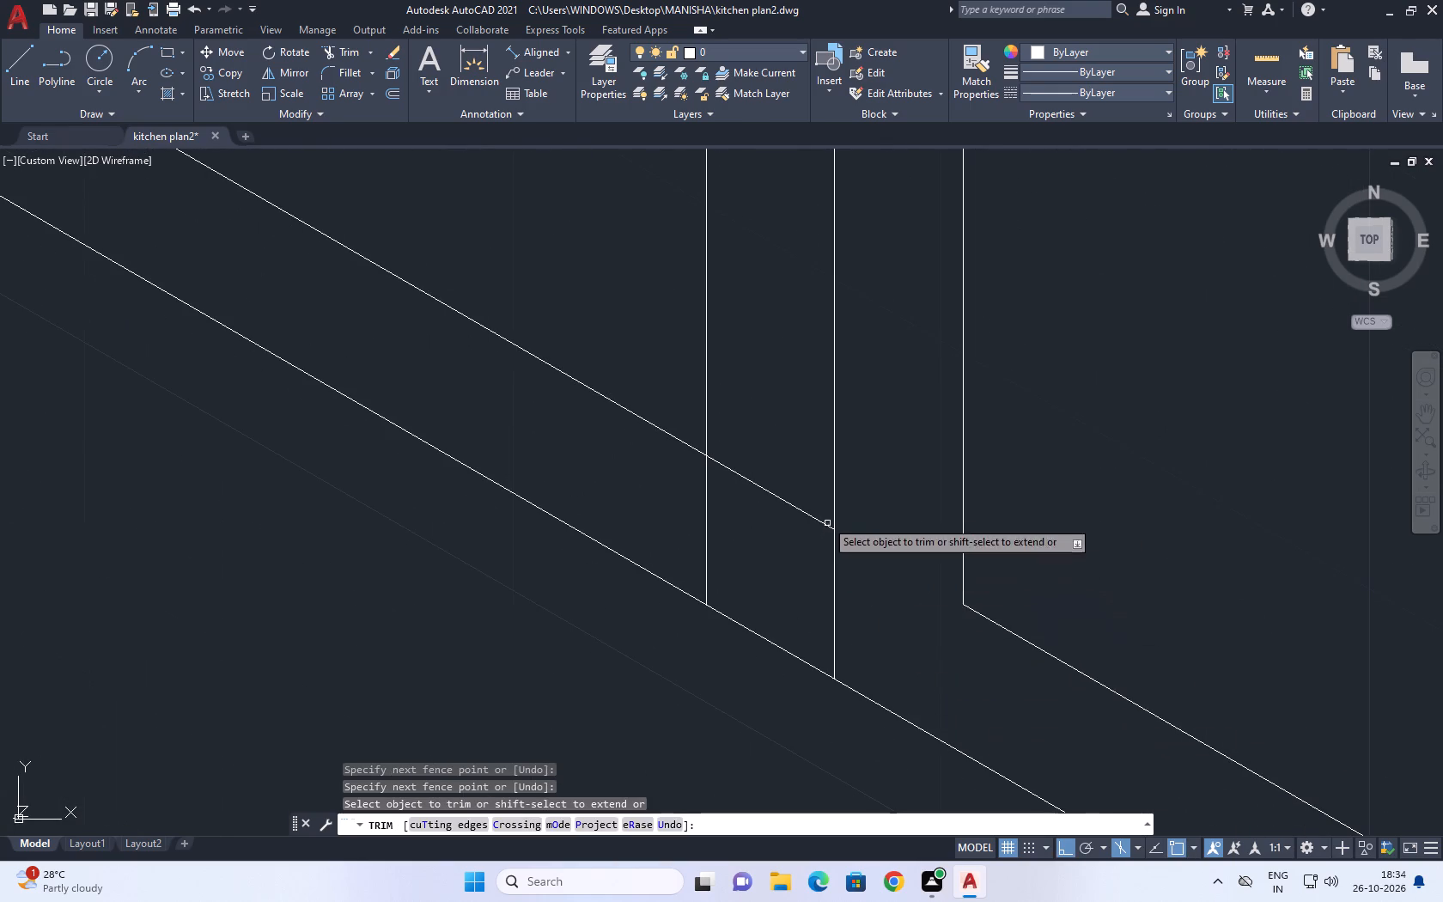
left_click(813, 478)
left_click(673, 494)
Trim the last door's frame-line stub and the inner bottom-rail segments at the far end of the right-hand run.
scroll(685, 539, "down", 4)
scroll(886, 667, "up", 3)
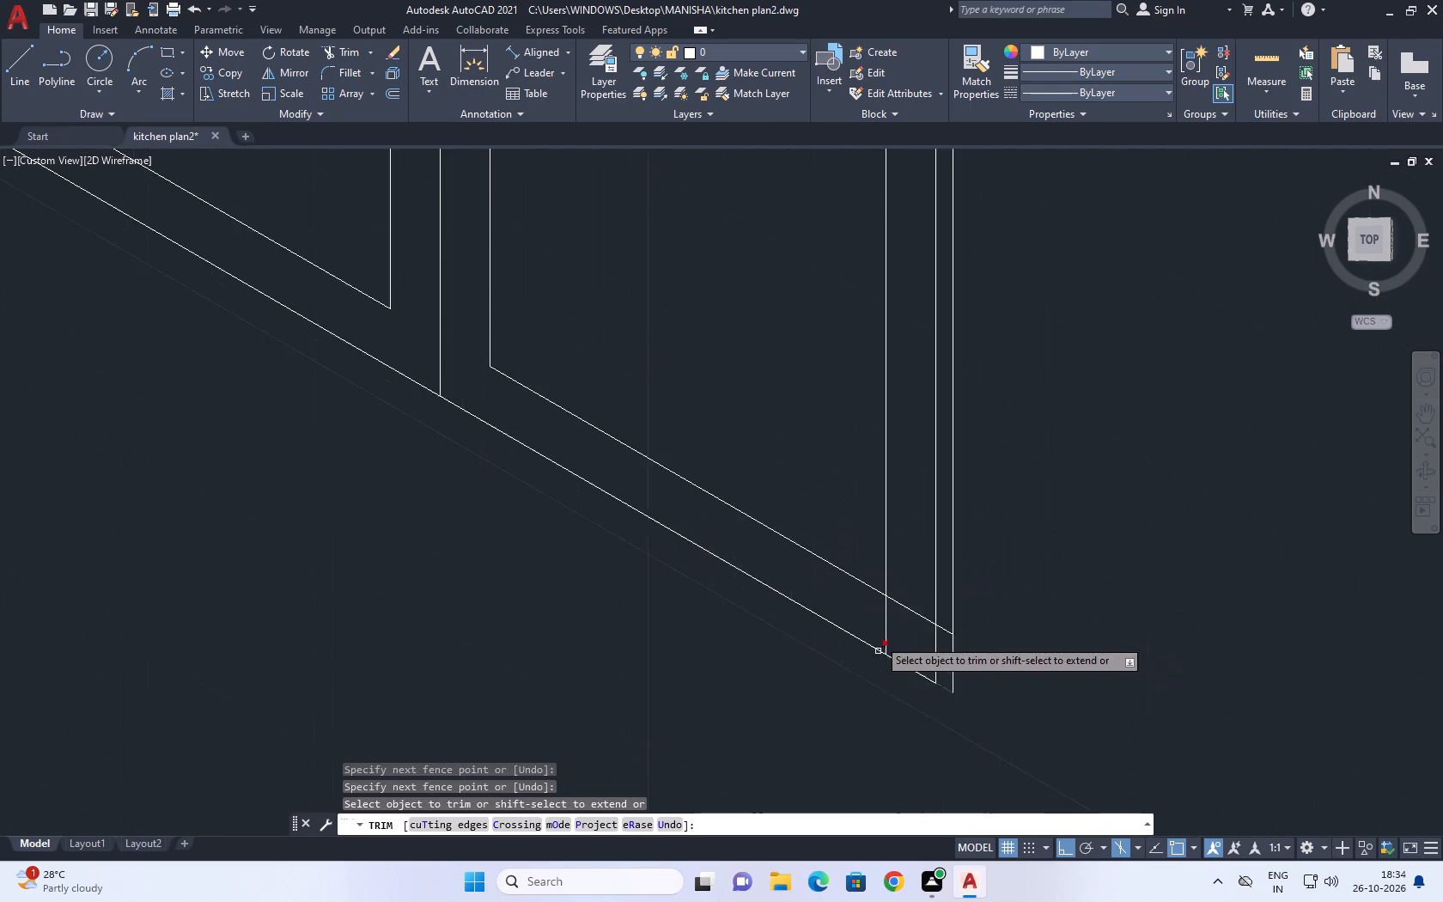
scroll(878, 618, "up", 3)
left_click_drag(846, 653, 857, 654)
left_click(1020, 499)
left_click(1282, 690)
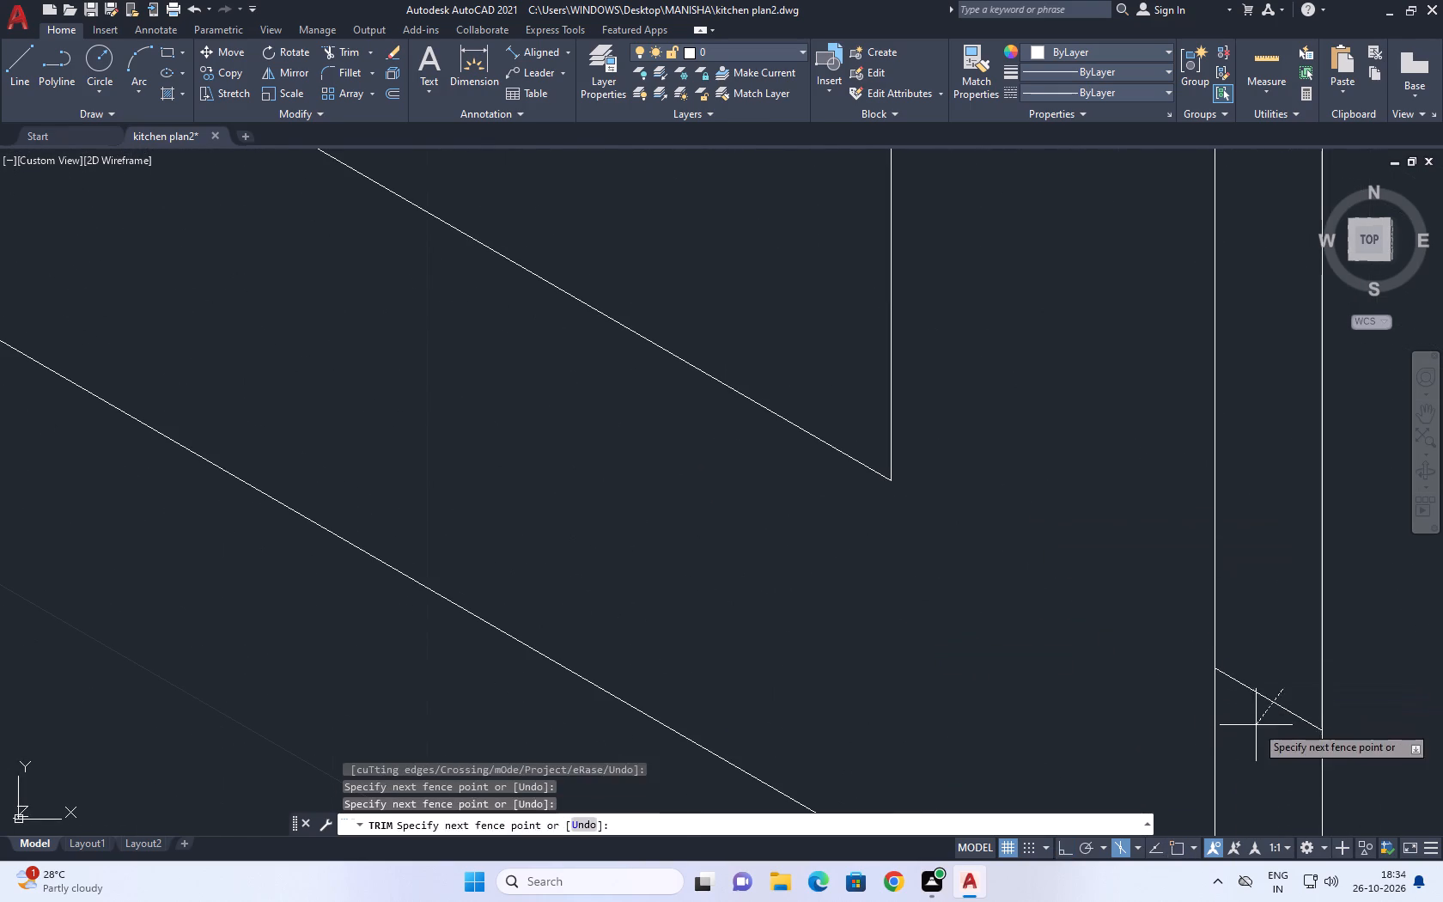
left_click(1256, 729)
scroll(1184, 648, "down", 11)
middle_click_drag(1095, 497, 1095, 639)
scroll(1100, 540, "up", 1)
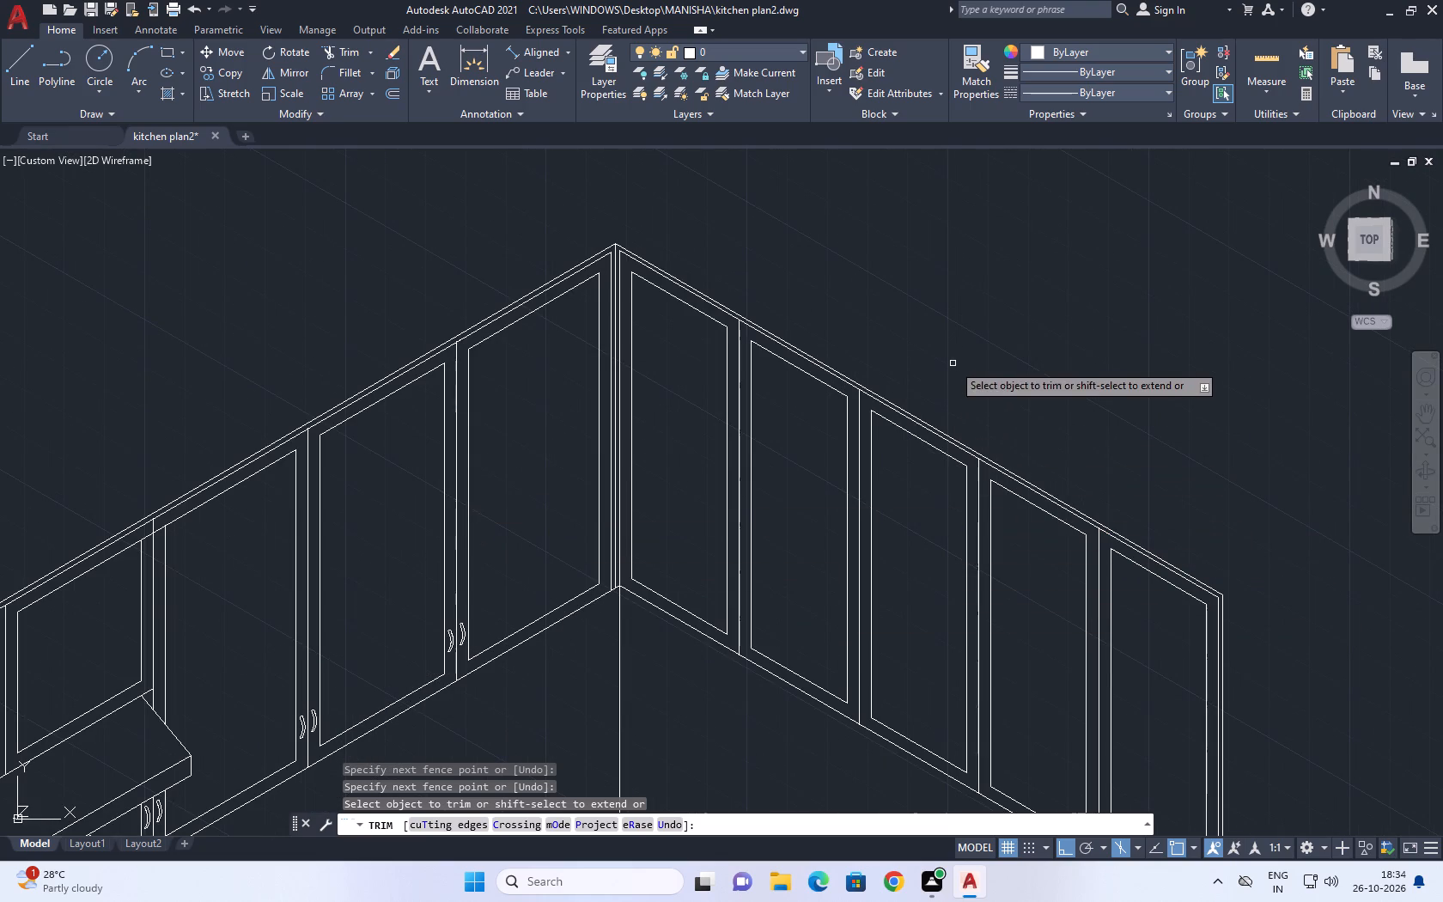
right_click(953, 363)
left_click(1011, 394)
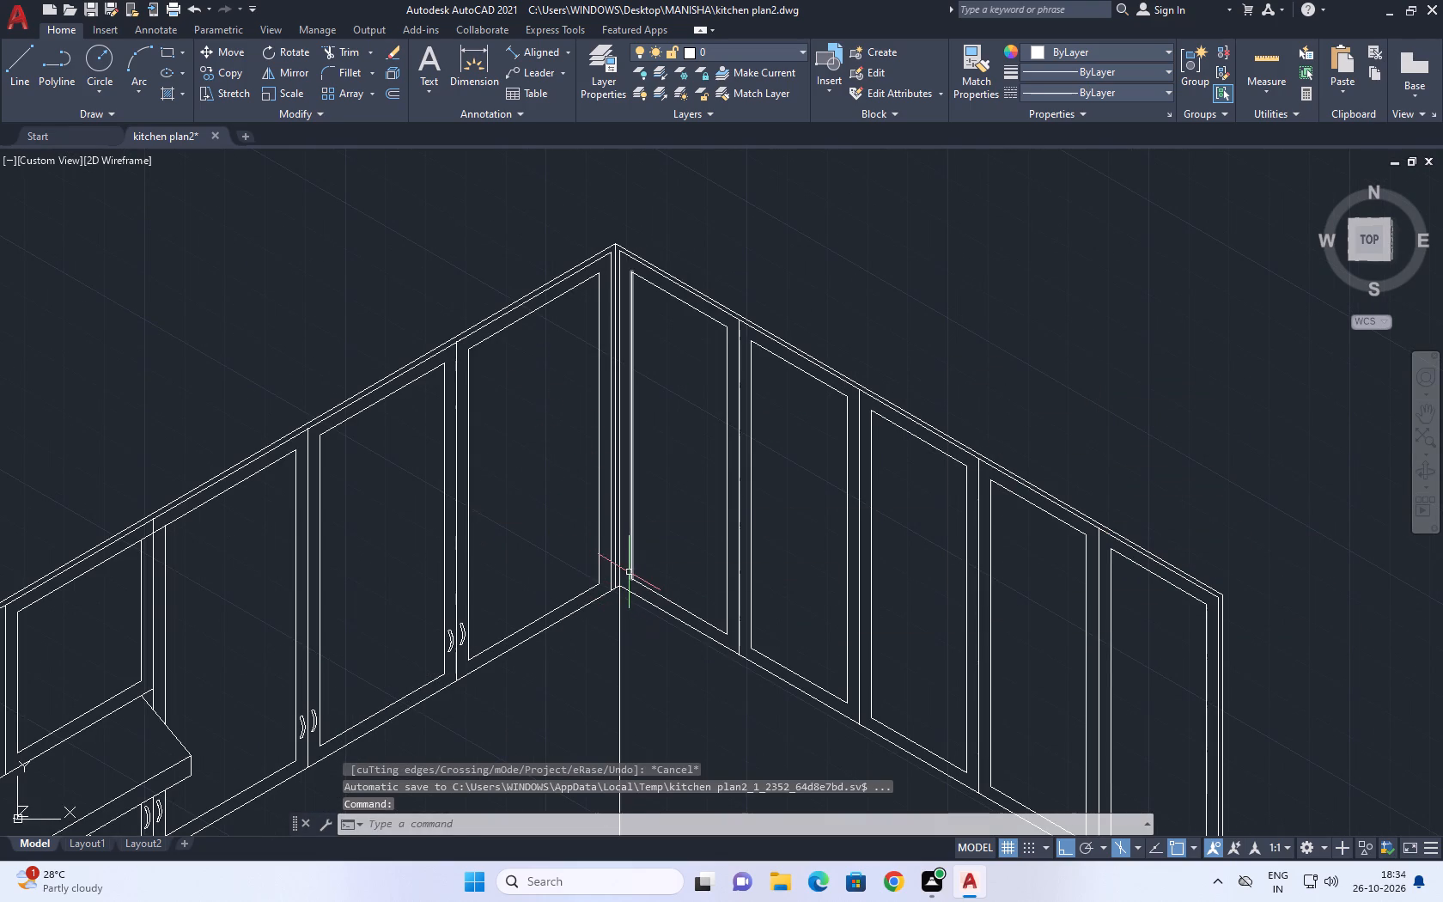
Delete the long vertical line hanging below the inside corner of the two cabinet runs.
scroll(638, 616, "up", 2)
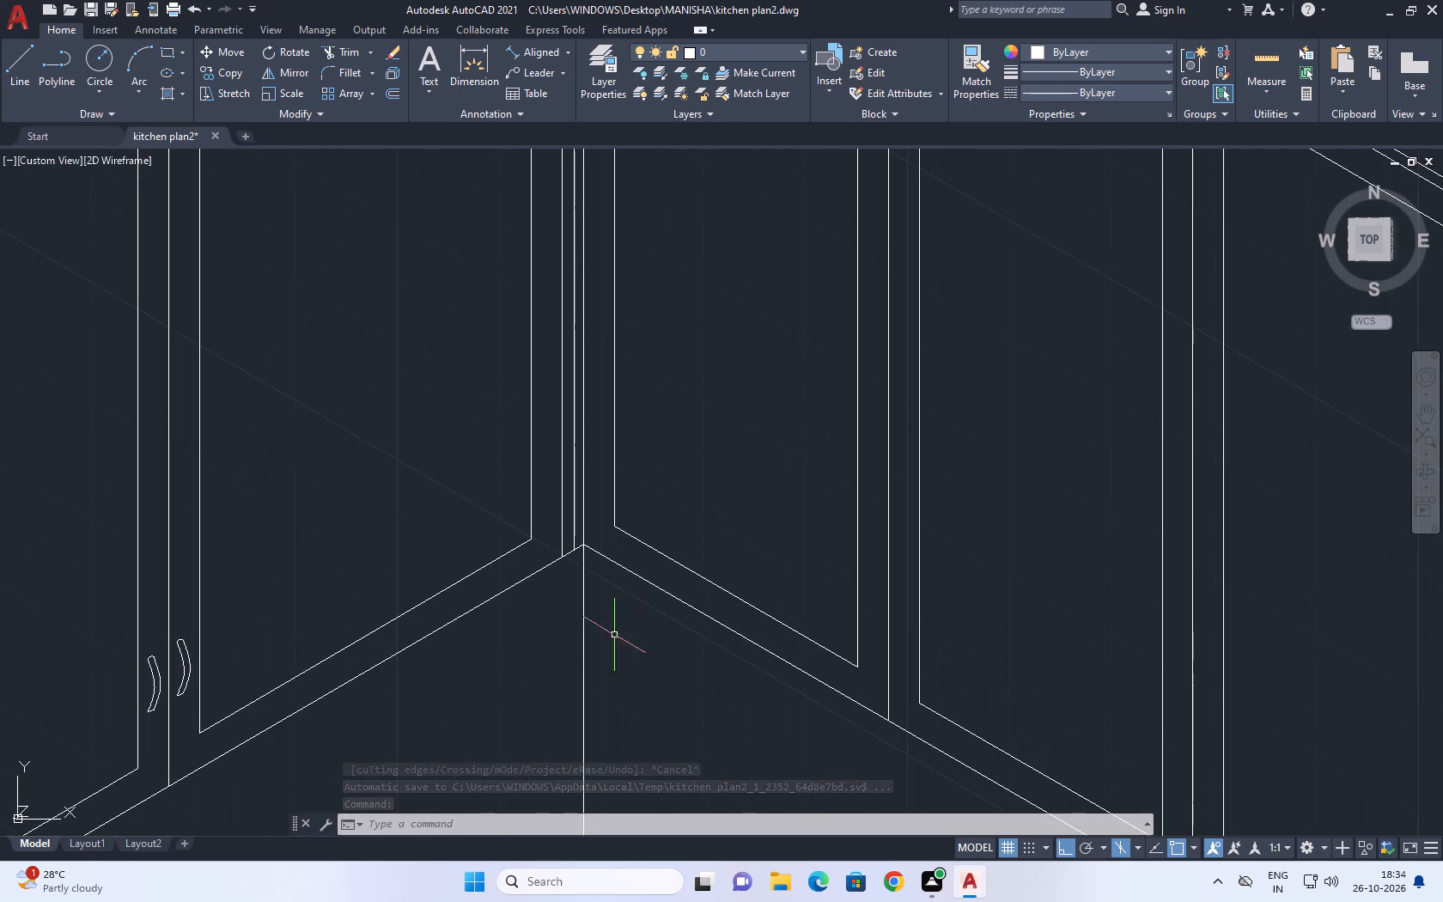
left_click(612, 638)
left_click_drag(522, 643, 527, 652)
scroll(654, 621, "down", 3)
key("Delete")
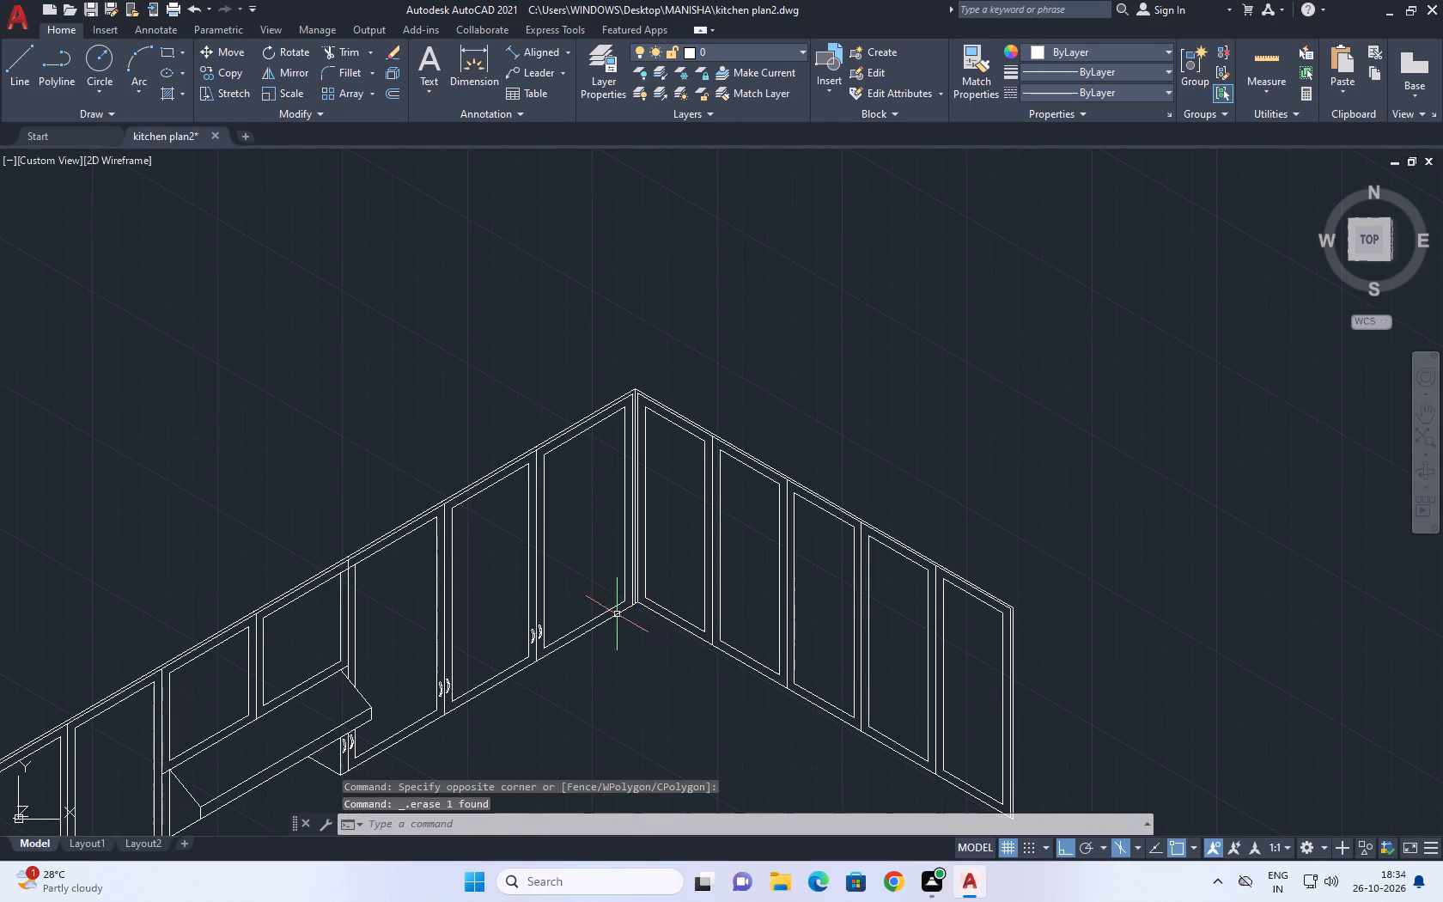
Move the right-hand run's bottom rail line from its corner endpoint to the foot of the corner post's middle line.
scroll(614, 607, "up", 3)
scroll(700, 607, "up", 1)
middle_click_drag(697, 591, 697, 509)
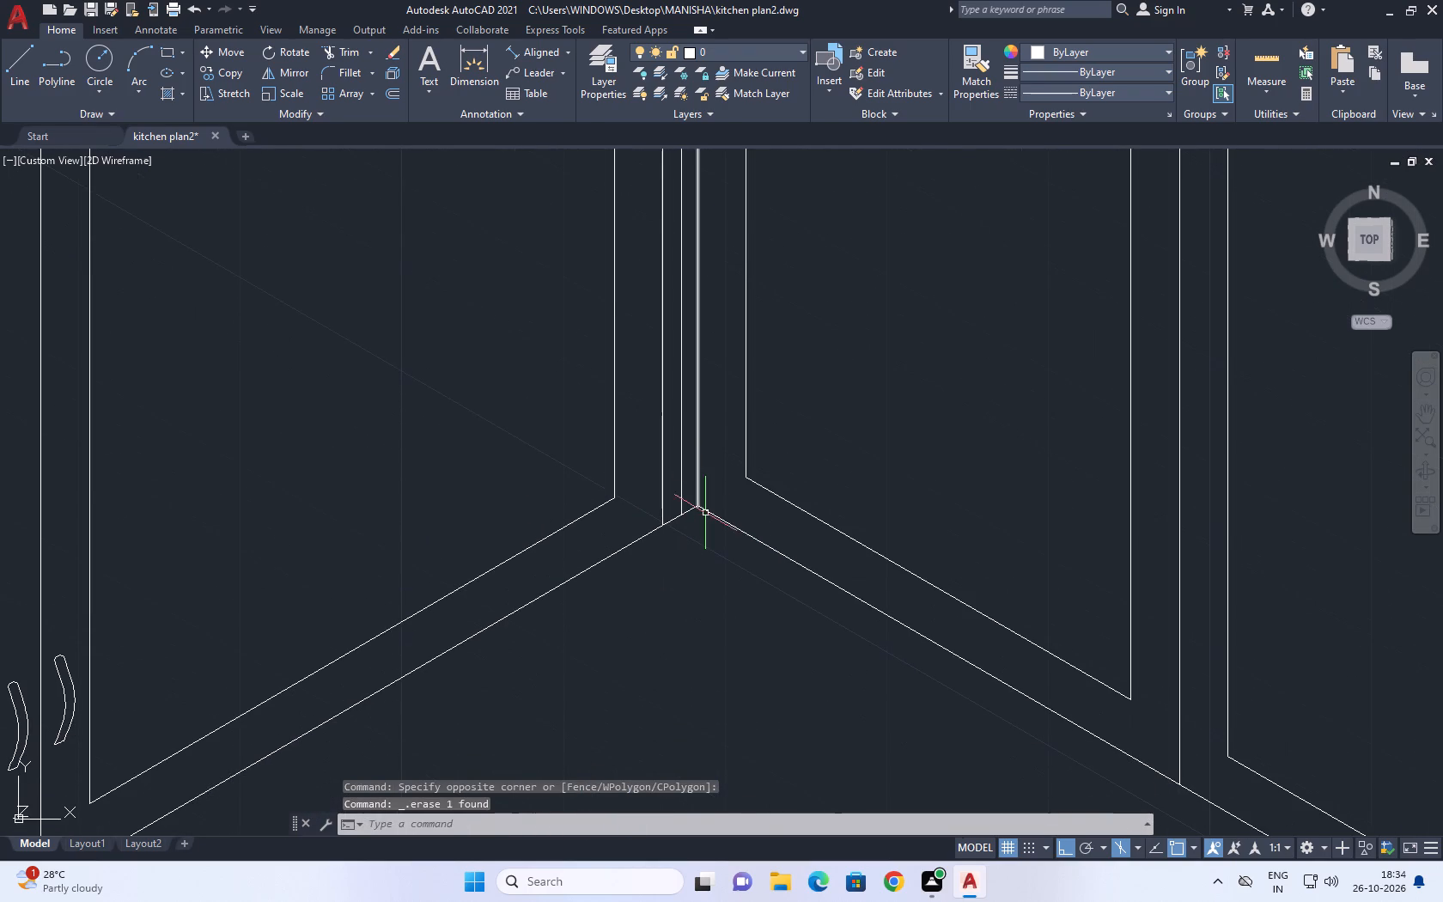
left_click(705, 515)
left_click(709, 498)
left_click(735, 521)
left_click(721, 557)
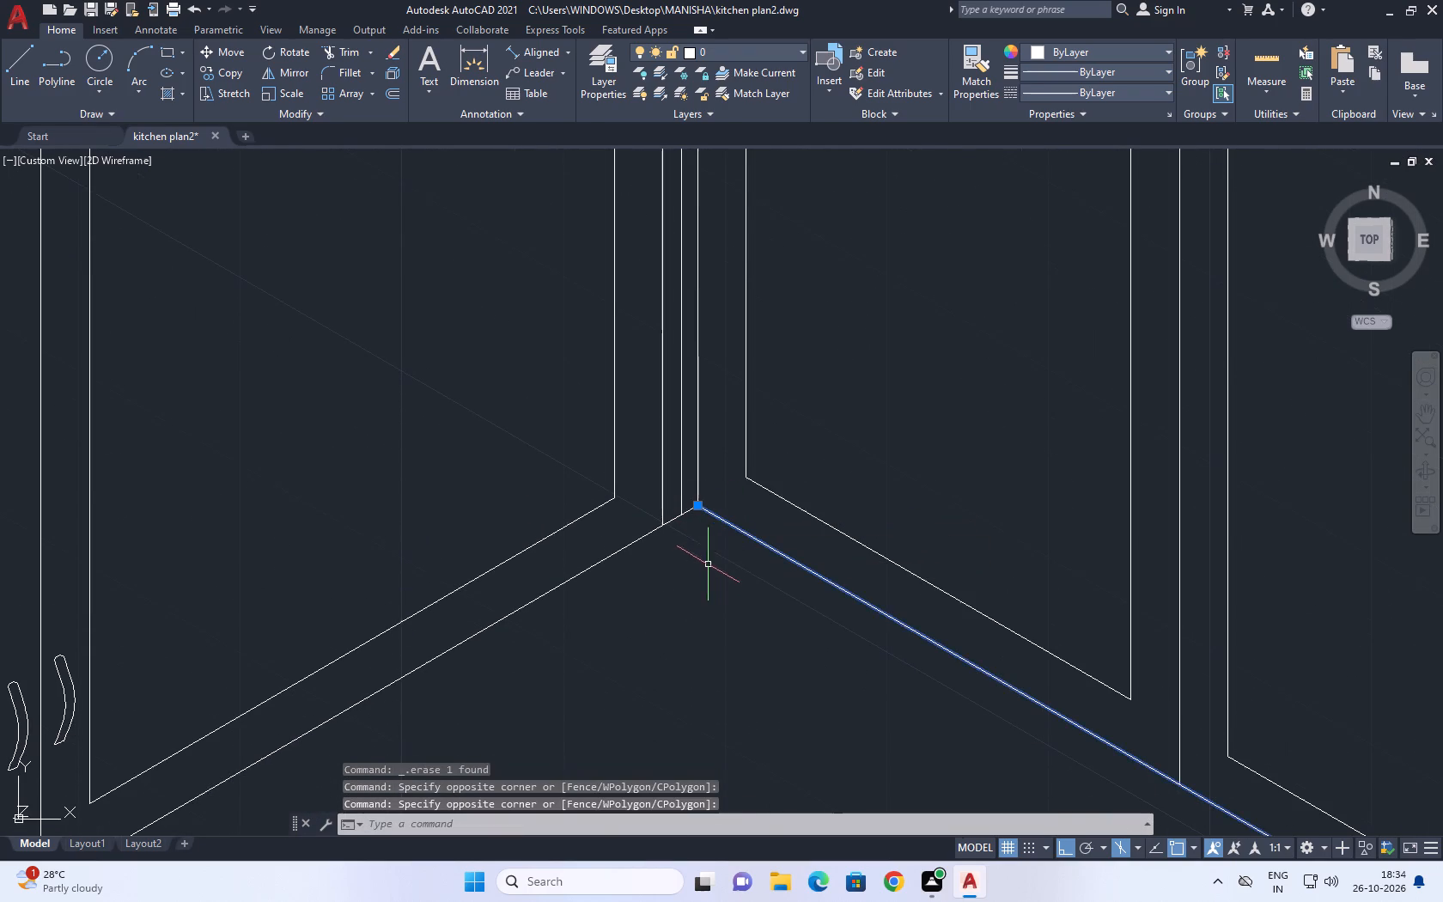
scroll(696, 573, "down", 1)
key("m")
key("space")
left_click(695, 528)
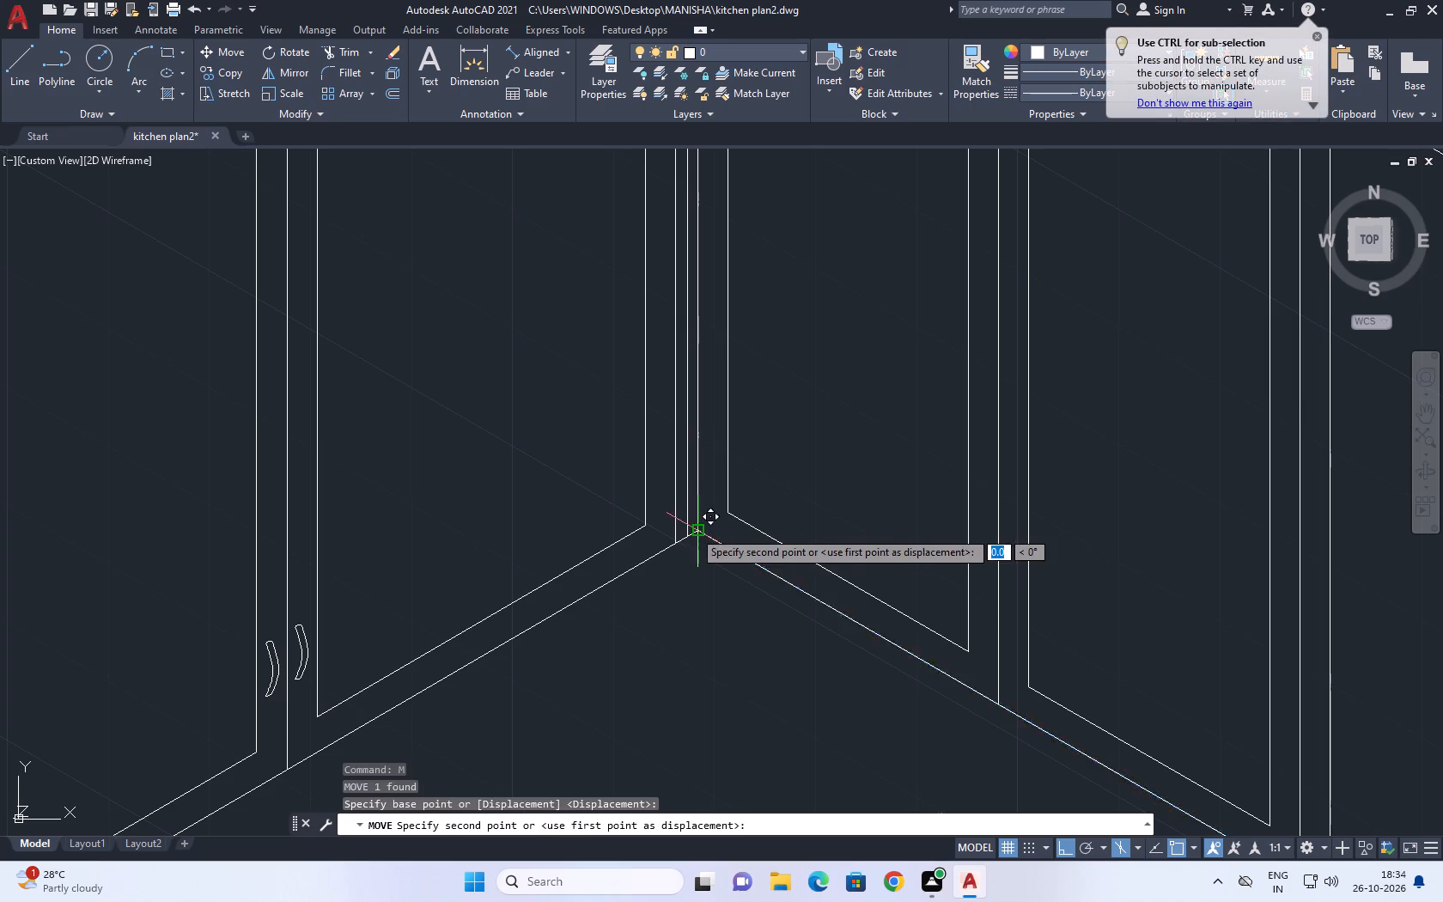
left_click(680, 538)
Extend the right-hand run's fourth door divider down to the moved bottom rail line.
scroll(677, 558, "down", 4)
scroll(862, 650, "up", 3)
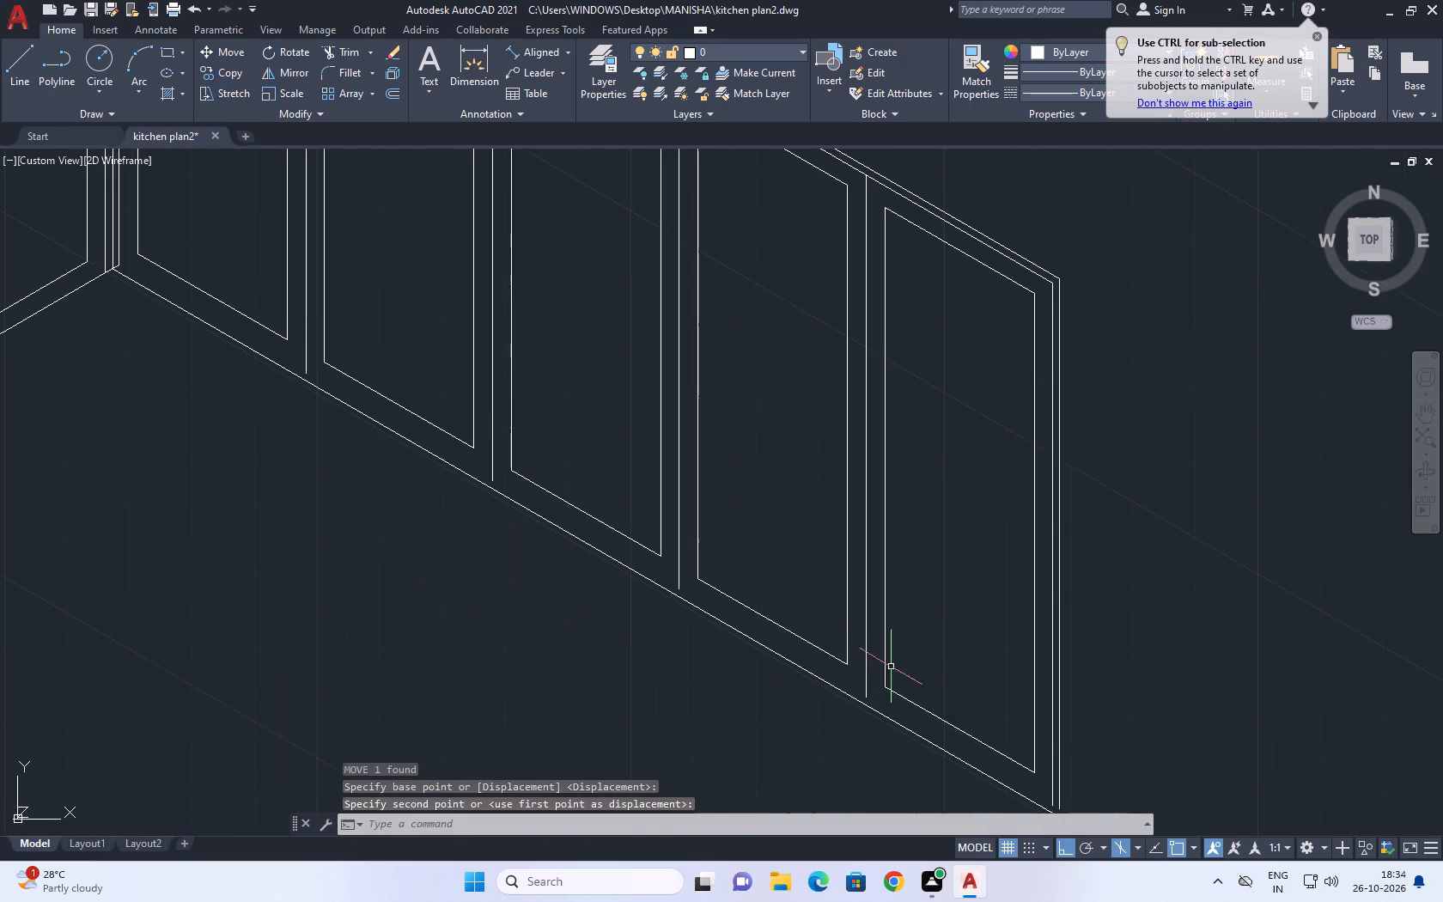
middle_click_drag(954, 753, 979, 534)
key("e")
key("x")
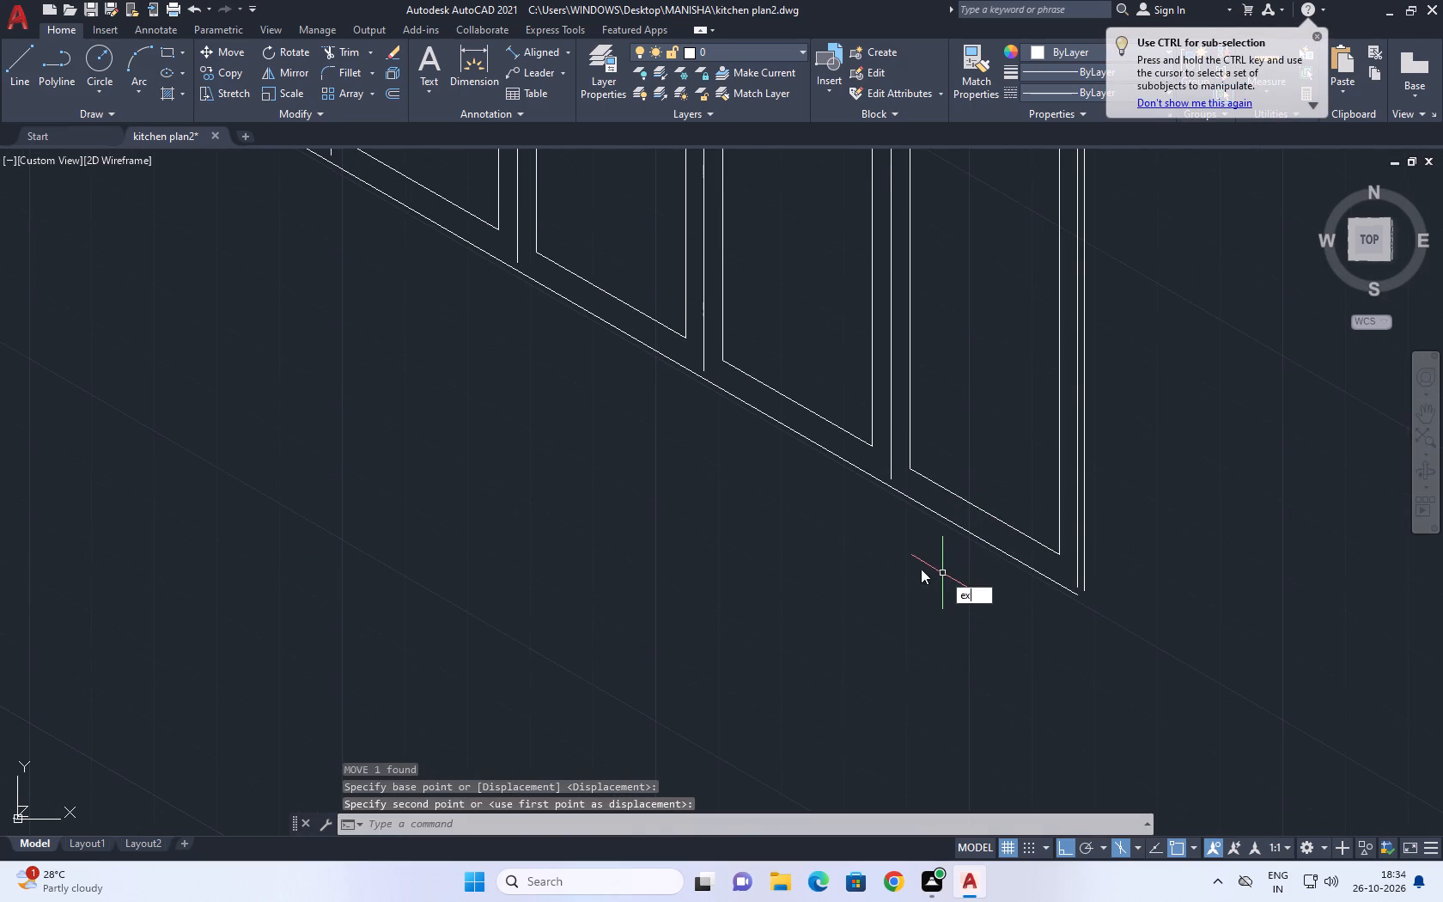
key("space")
double_click(888, 460)
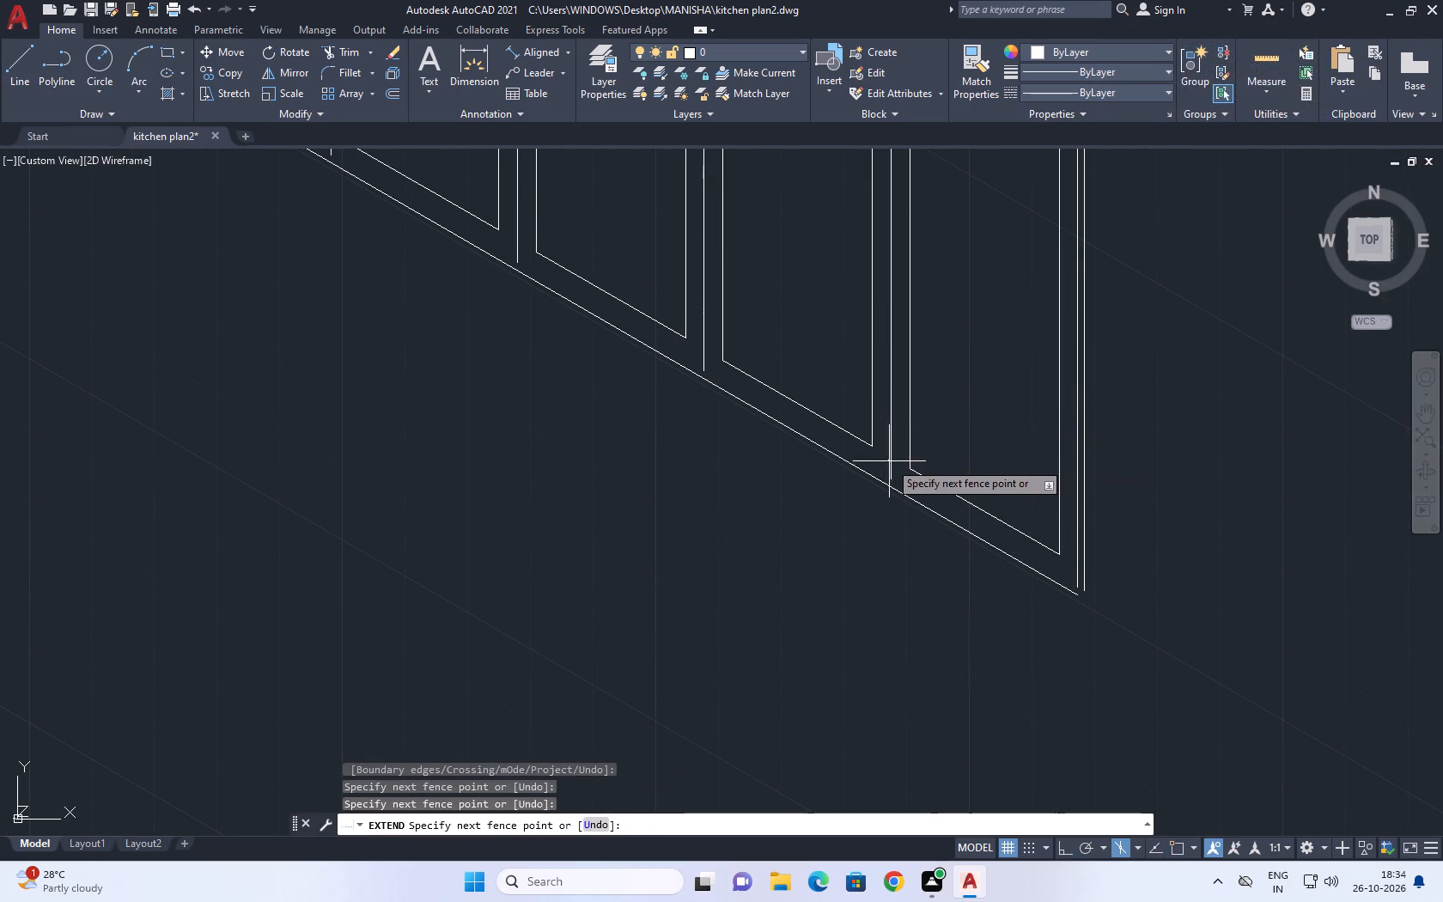
left_click(1096, 571)
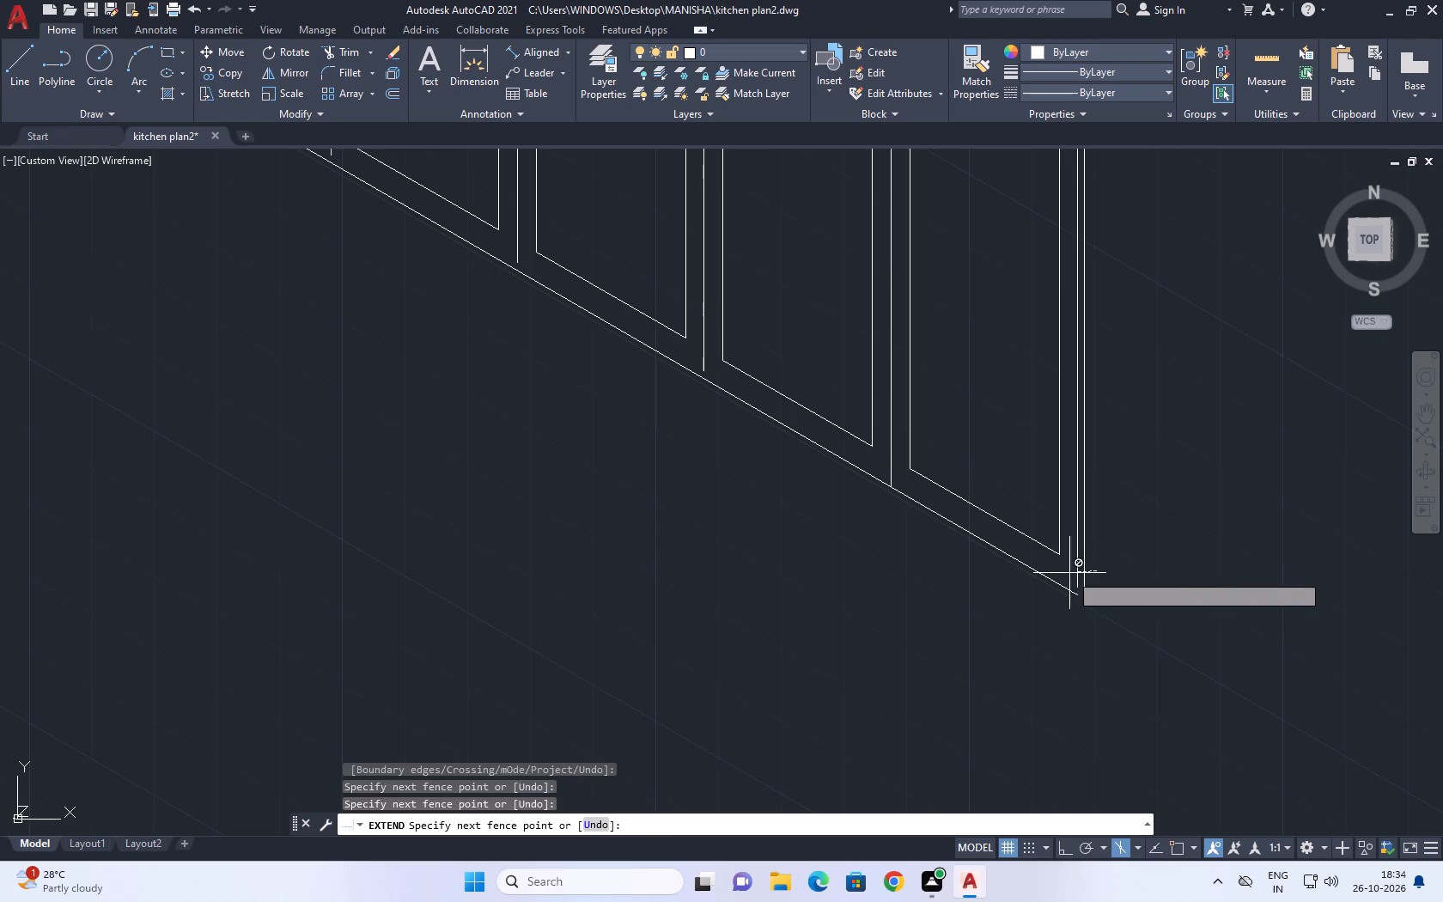
left_click(1064, 570)
left_click(1075, 576)
left_click(1079, 582)
scroll(1075, 589, "up", 3)
key("Escape")
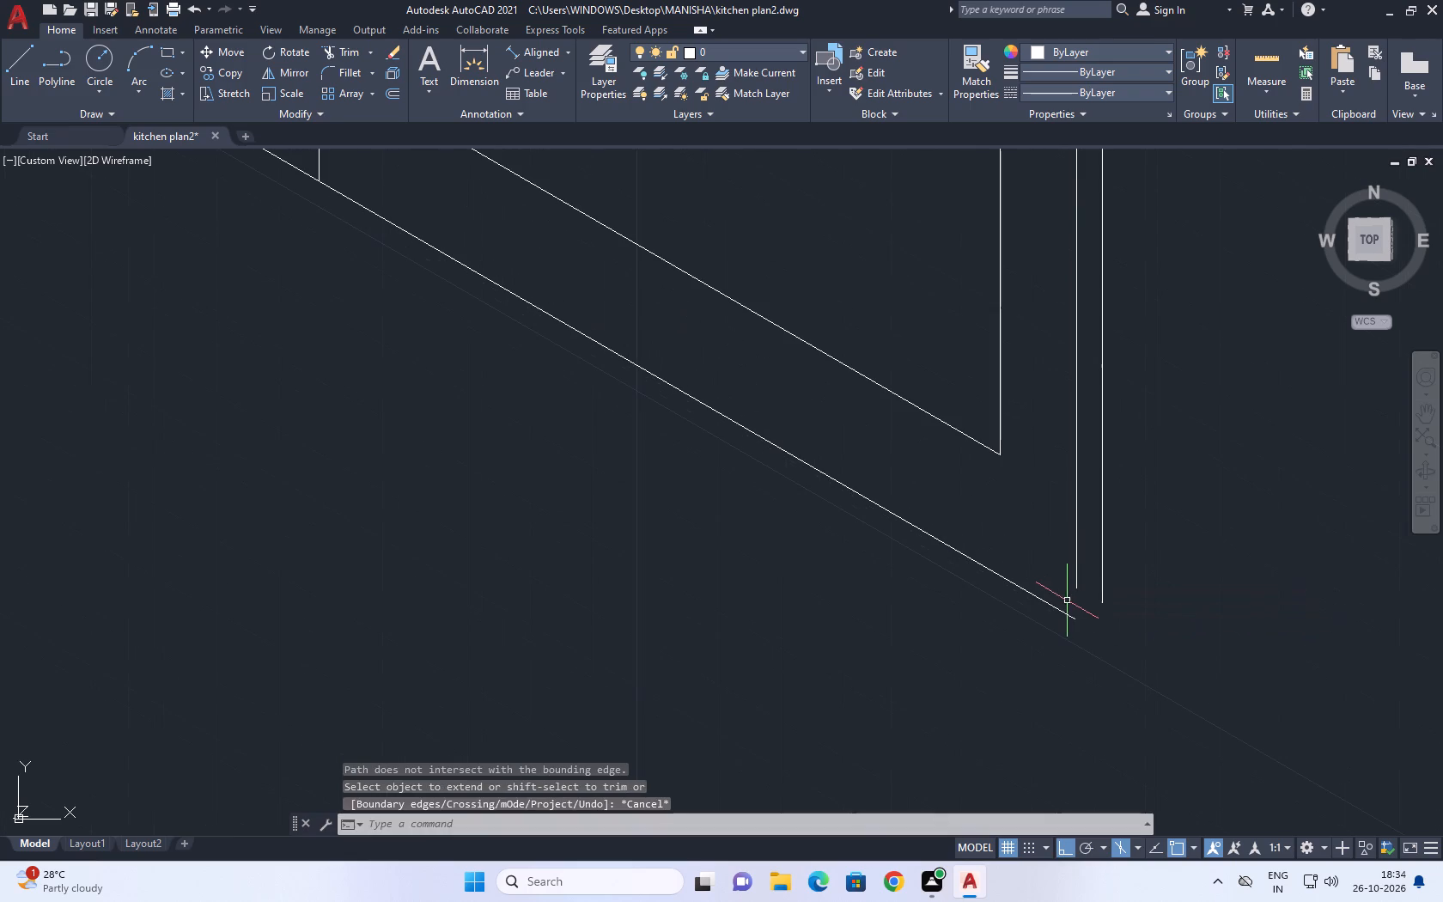
Fillet the bottom rail line with the outermost vertical at the far end of the right-hand run, using radius 0.
type("f")
key("space")
left_click(1075, 617)
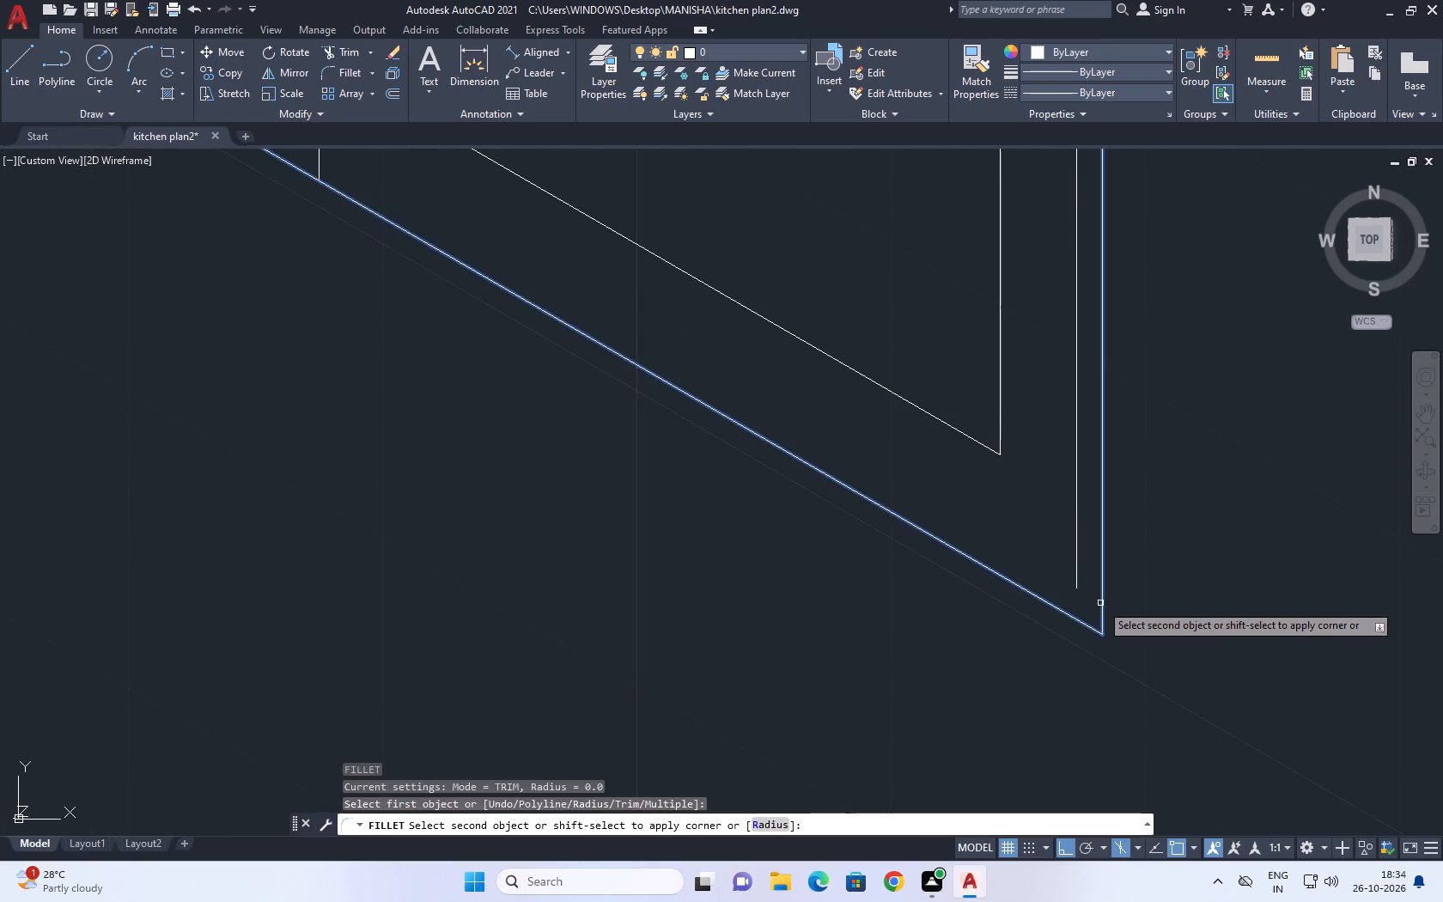
left_click(1103, 600)
Extend the inner vertical of the right-hand run's far end panel down to the bottom rail line.
key("e")
key("c")
key("space")
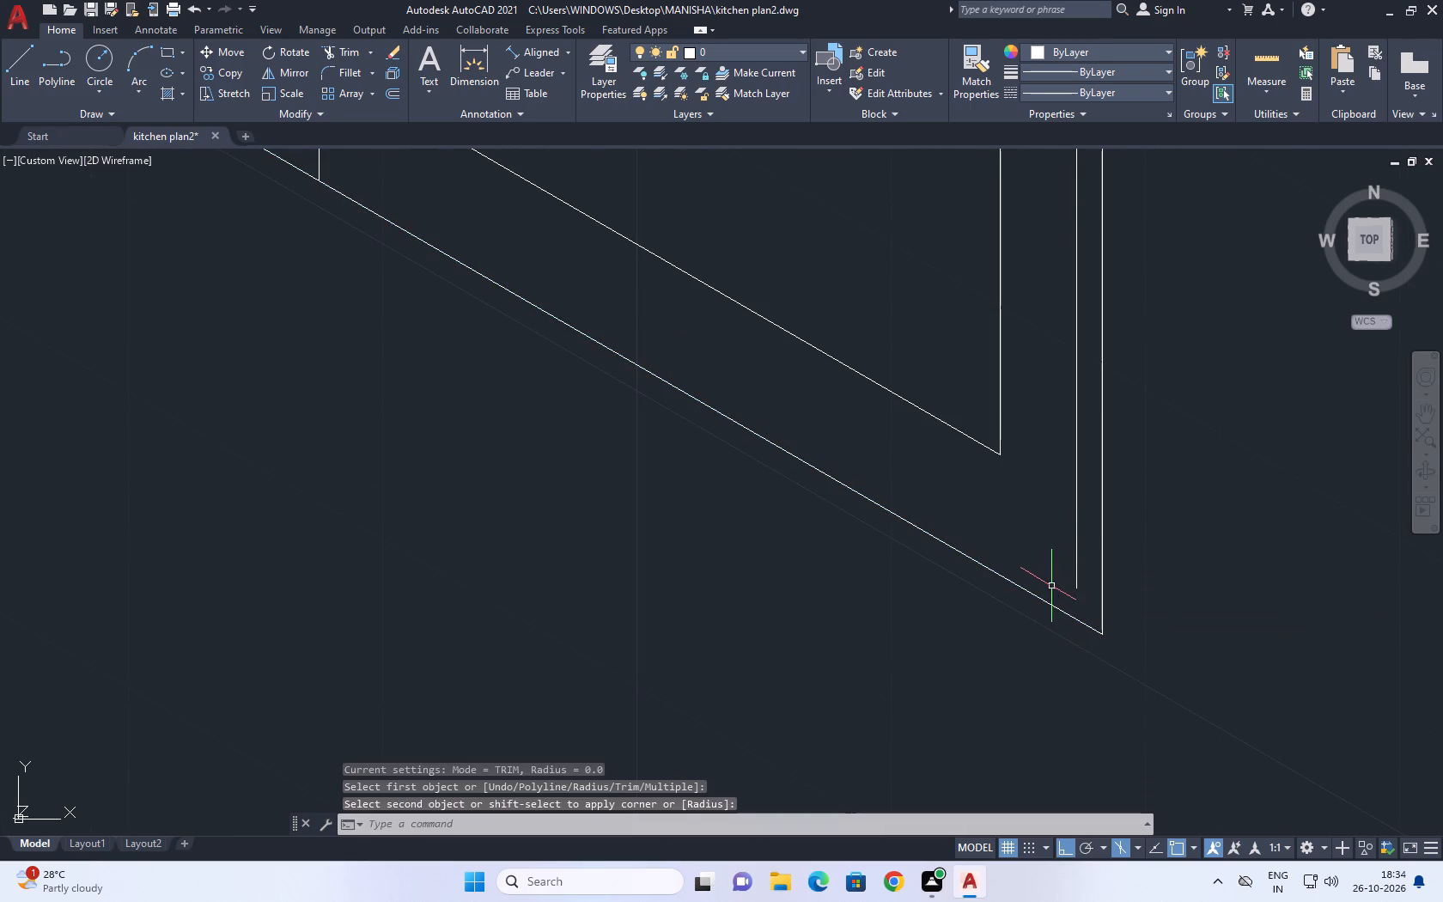
key("Escape")
key("e")
key("x")
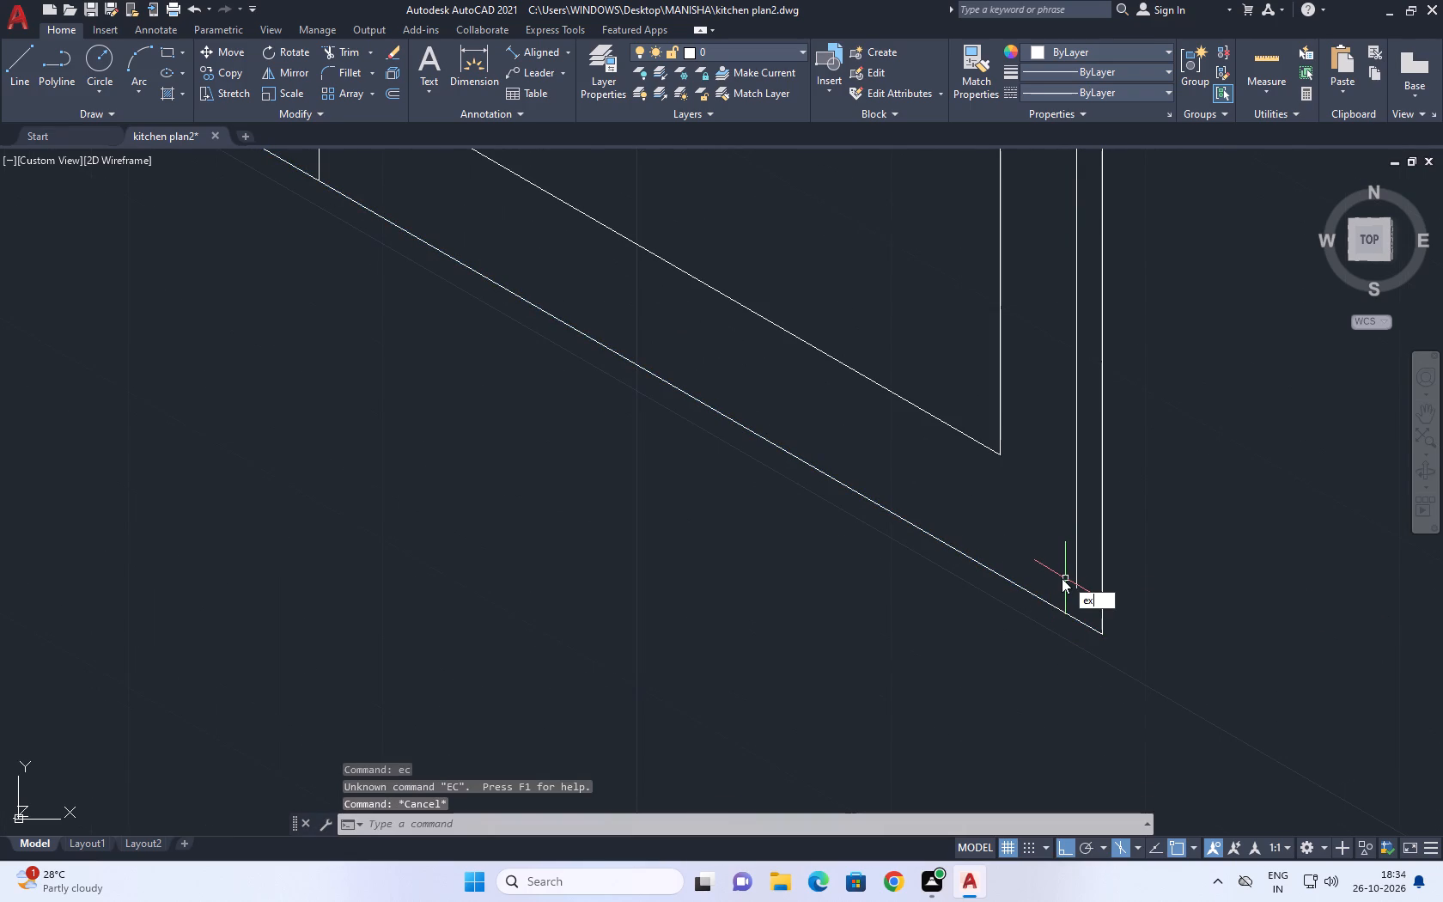
key("space")
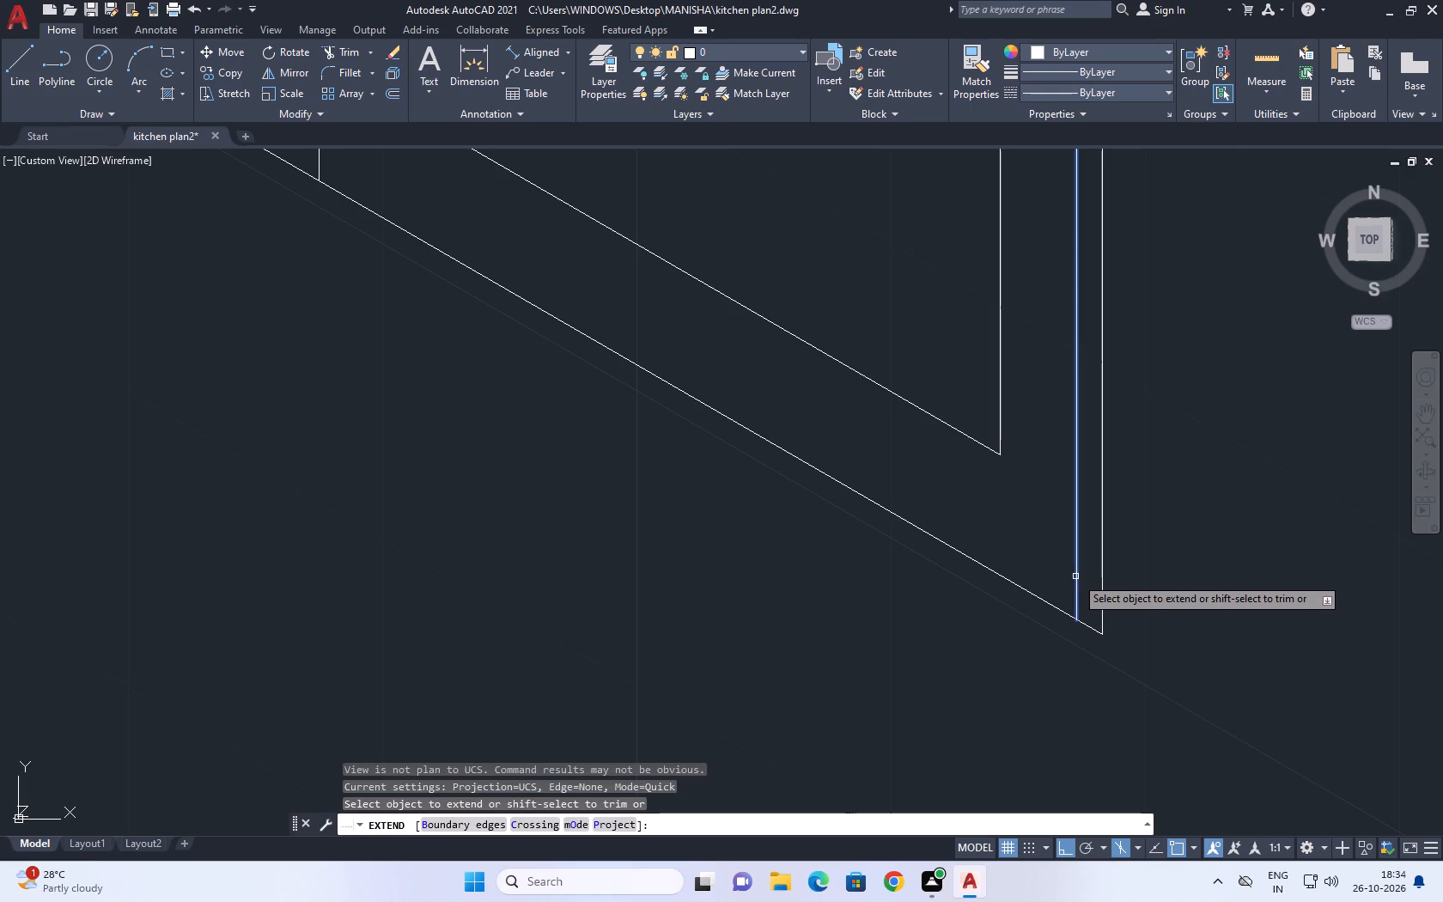
left_click(1076, 576)
Extend the right-hand run's first three door dividers from the corner down to the bottom rail line.
scroll(941, 613, "down", 5)
middle_click_drag(606, 379, 731, 451)
scroll(746, 465, "up", 2)
left_click(761, 486)
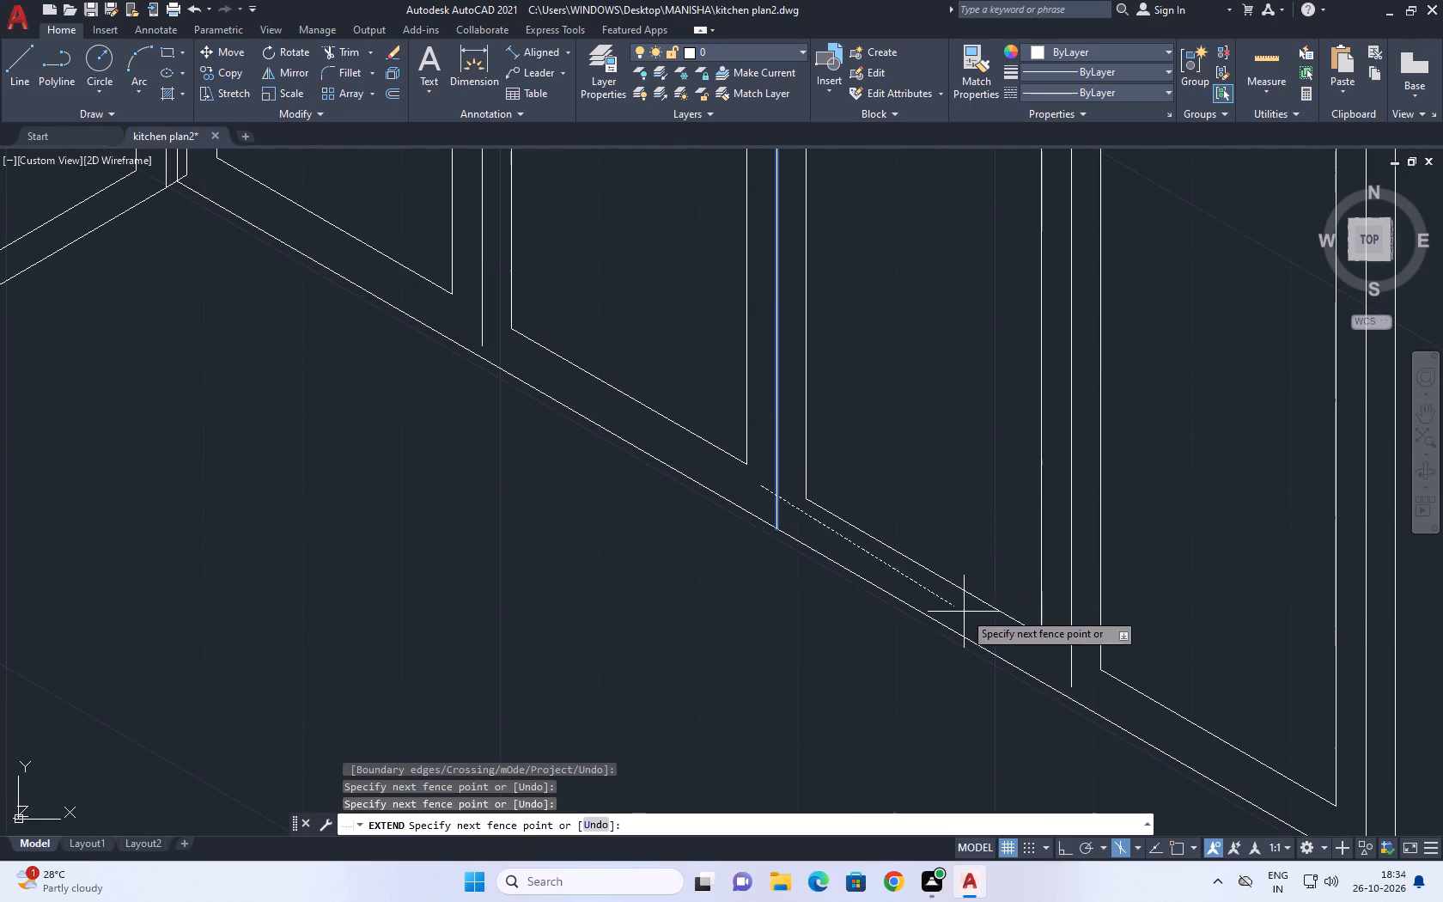
left_click(1102, 694)
middle_click_drag(702, 398, 744, 429)
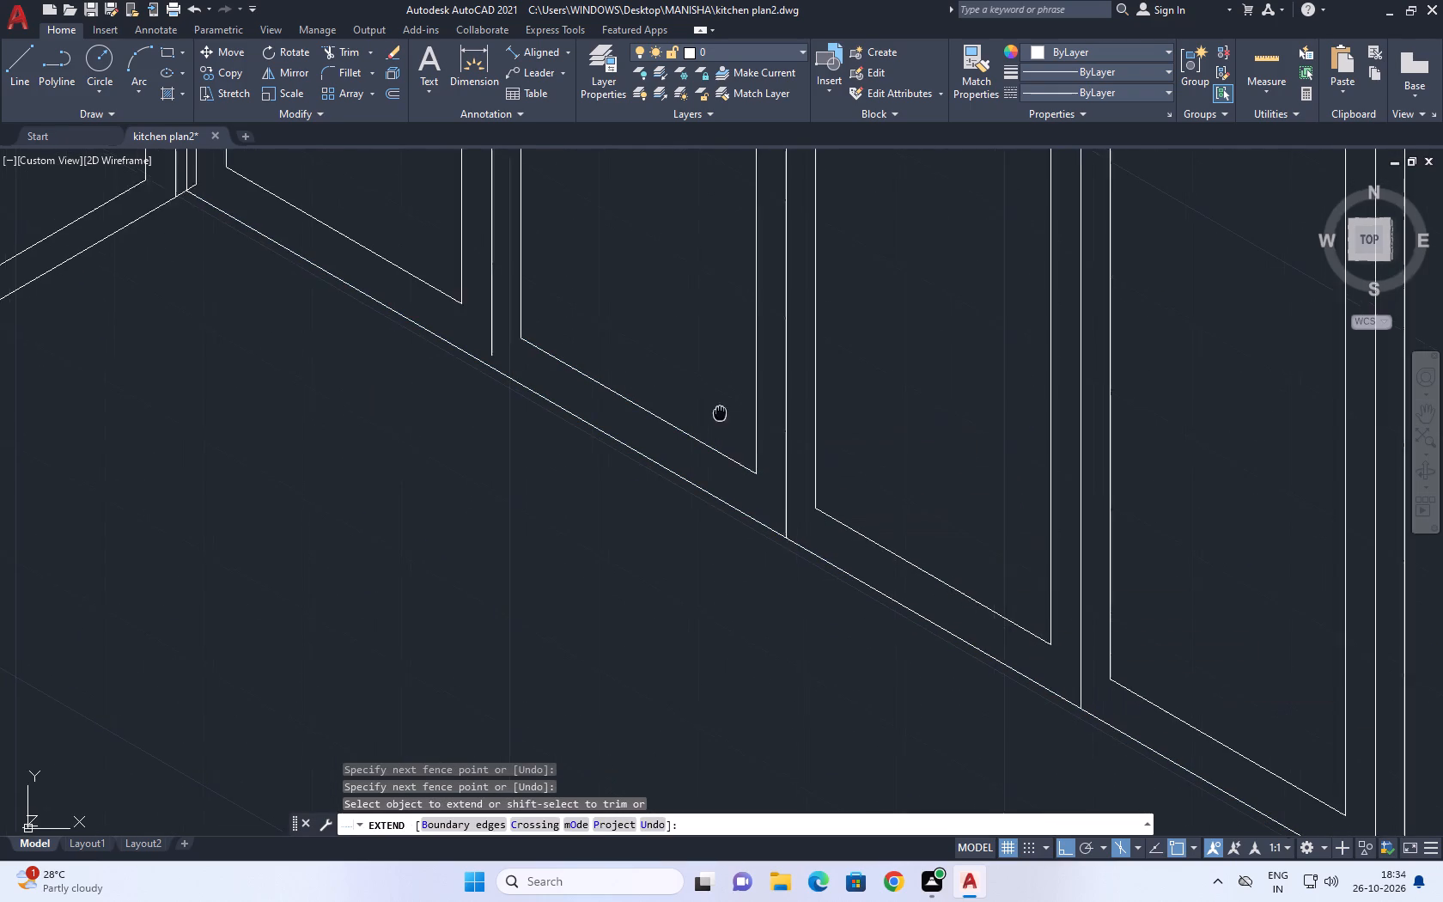
middle_click_drag(744, 429, 992, 543)
left_click(773, 470)
key("Escape")
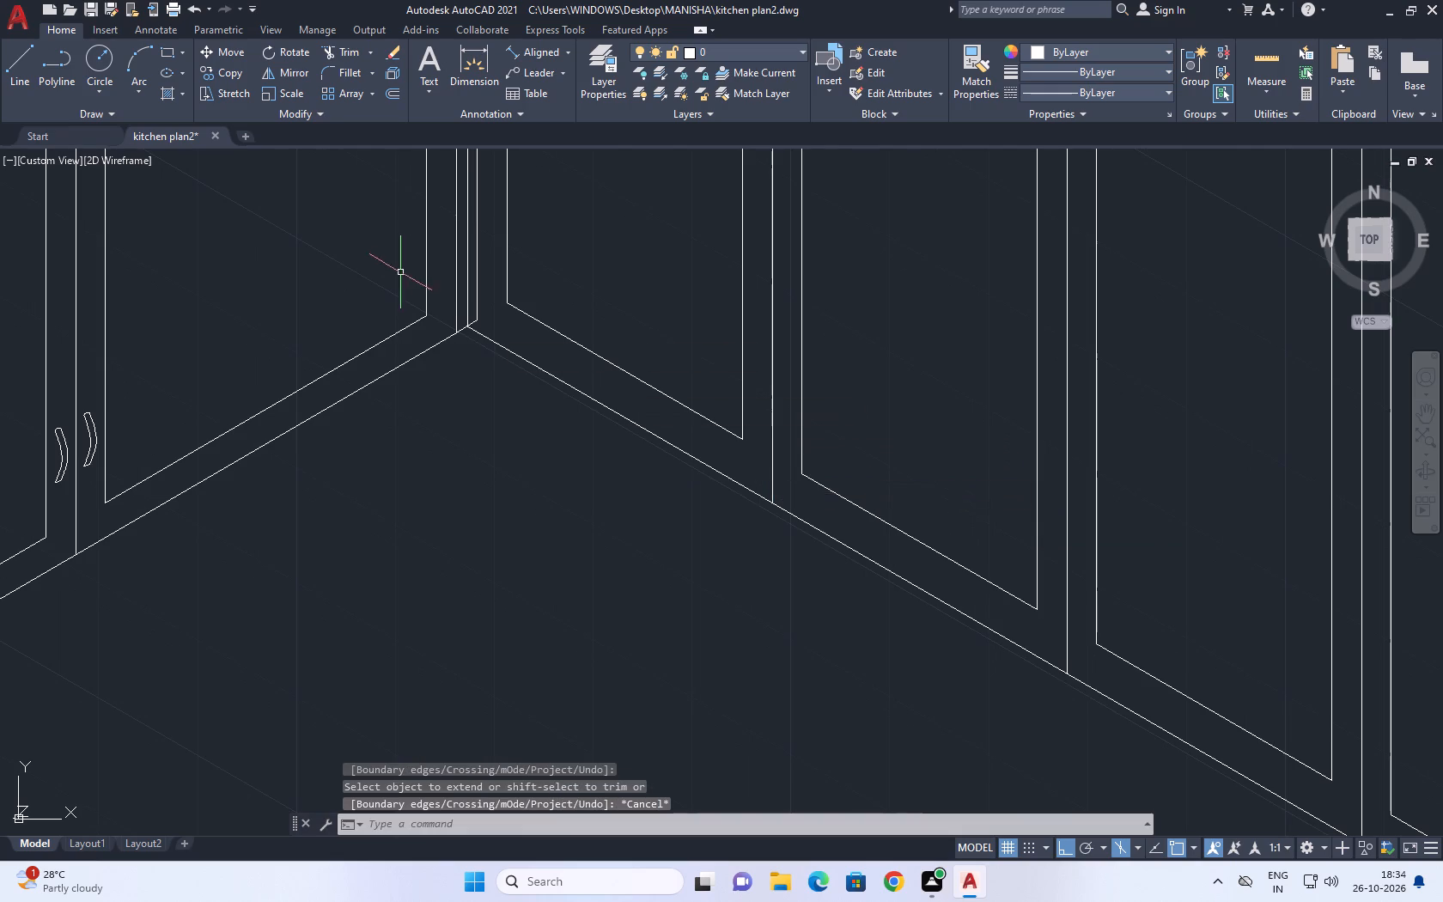
Extend the corner post's vertical on the right-hand run side down to the bottom rail line.
middle_click_drag(459, 301, 583, 387)
scroll(604, 411, "up", 2)
middle_click_drag(577, 401, 636, 492)
key("e")
key("x")
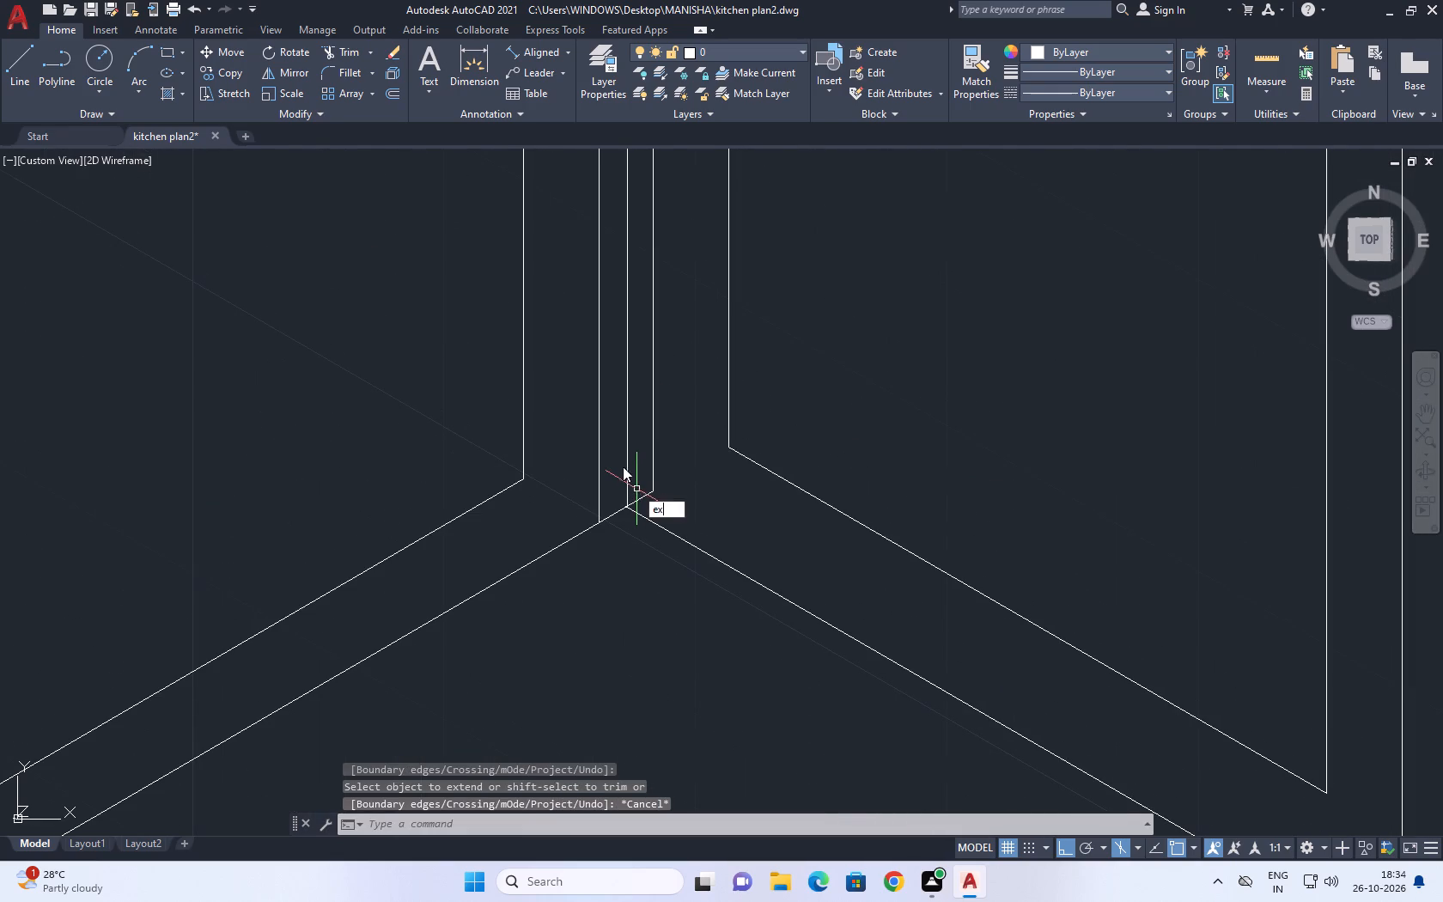
key("space")
left_click(653, 480)
key("Escape")
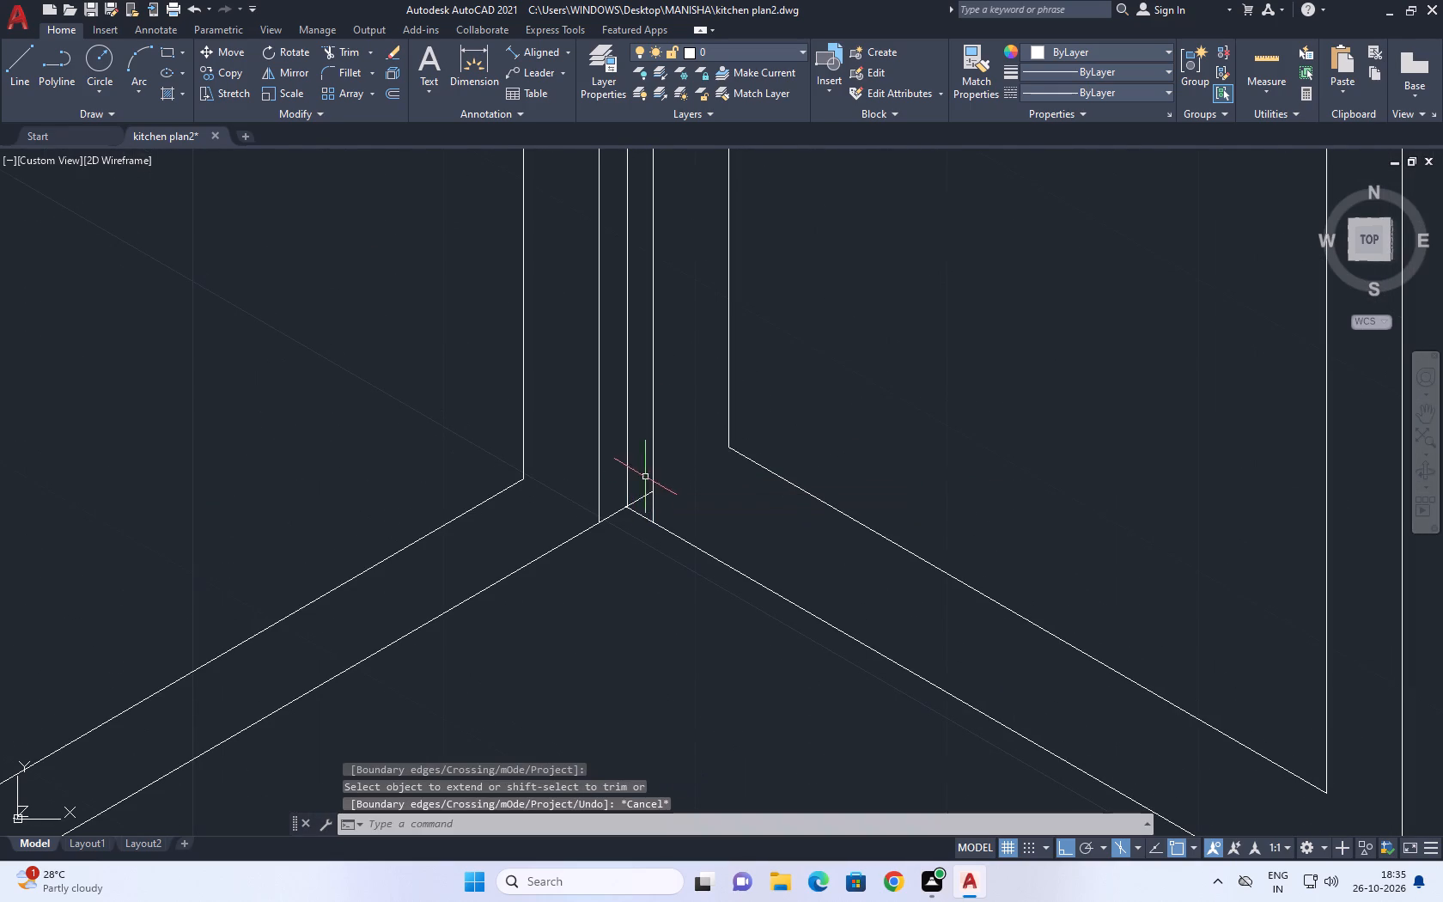
Trim the left-hand run's bottom rail piece that runs past the corner post's middle line.
key("t")
key("r")
key("space")
scroll(626, 482, "up", 5)
left_click_drag(668, 622, 667, 619)
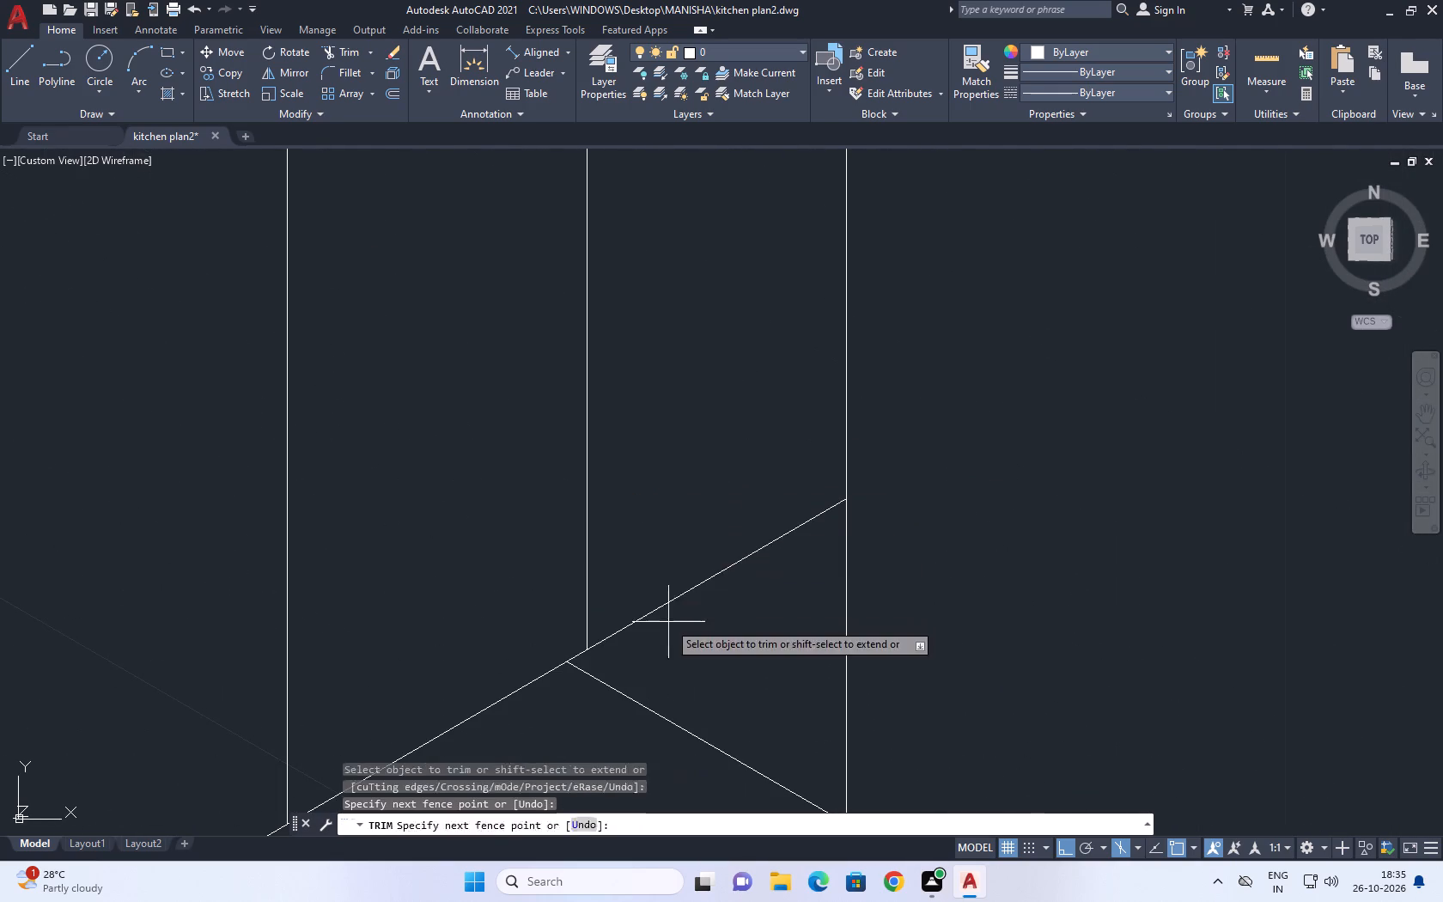
left_click_drag(667, 619, 661, 605)
left_click_drag(650, 518, 661, 531)
key("Escape")
Move the right-hand run's bottom rail line so its corner end meets the bottom of the post's middle line.
scroll(691, 533, "down", 5)
scroll(648, 566, "up", 2)
left_click(738, 553)
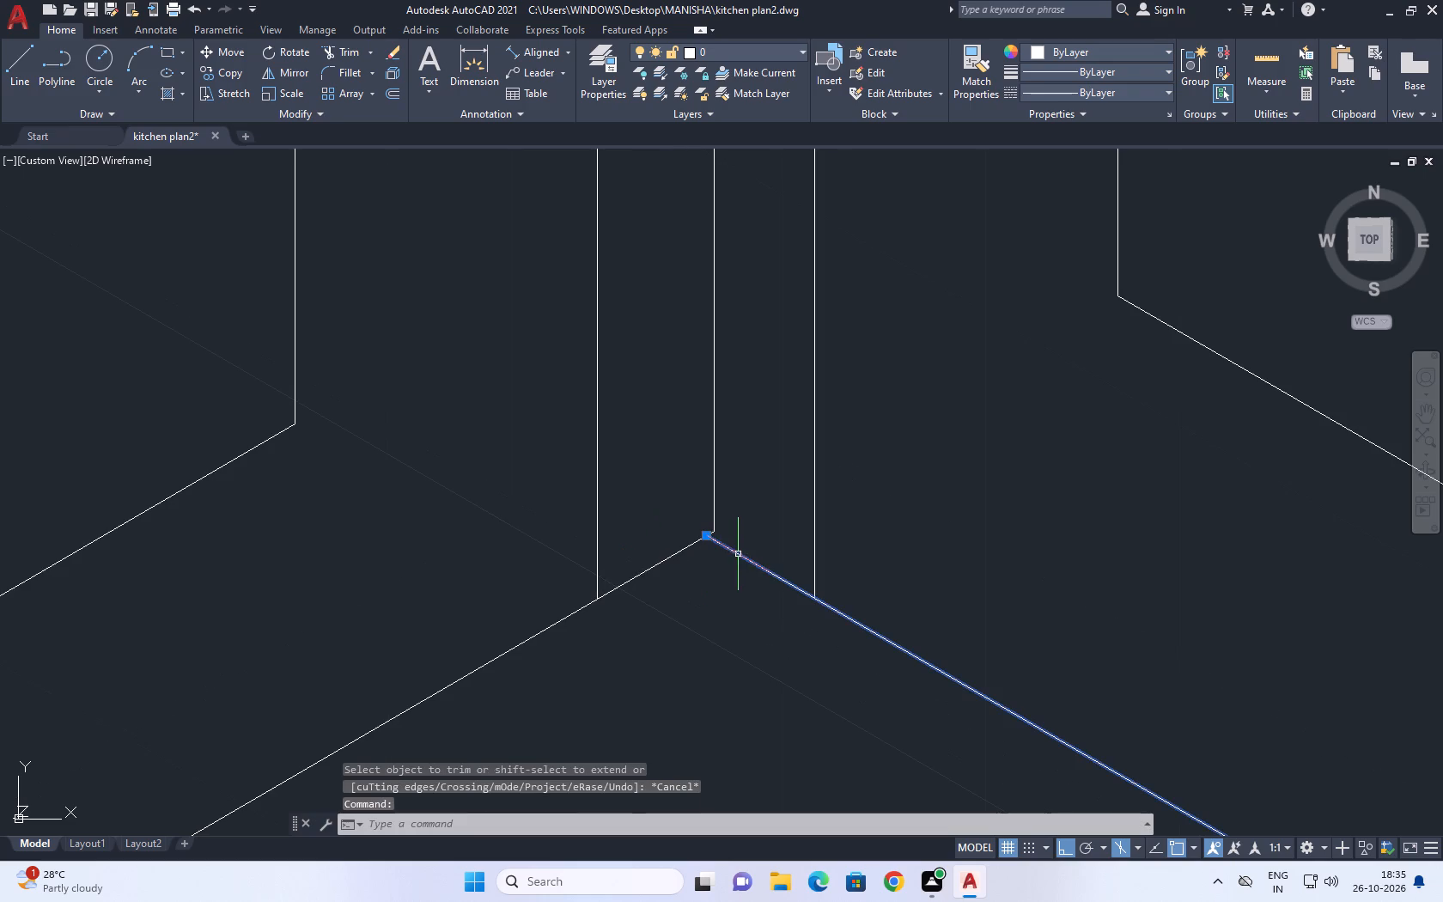
key("m")
key("space")
scroll(710, 562, "up", 2)
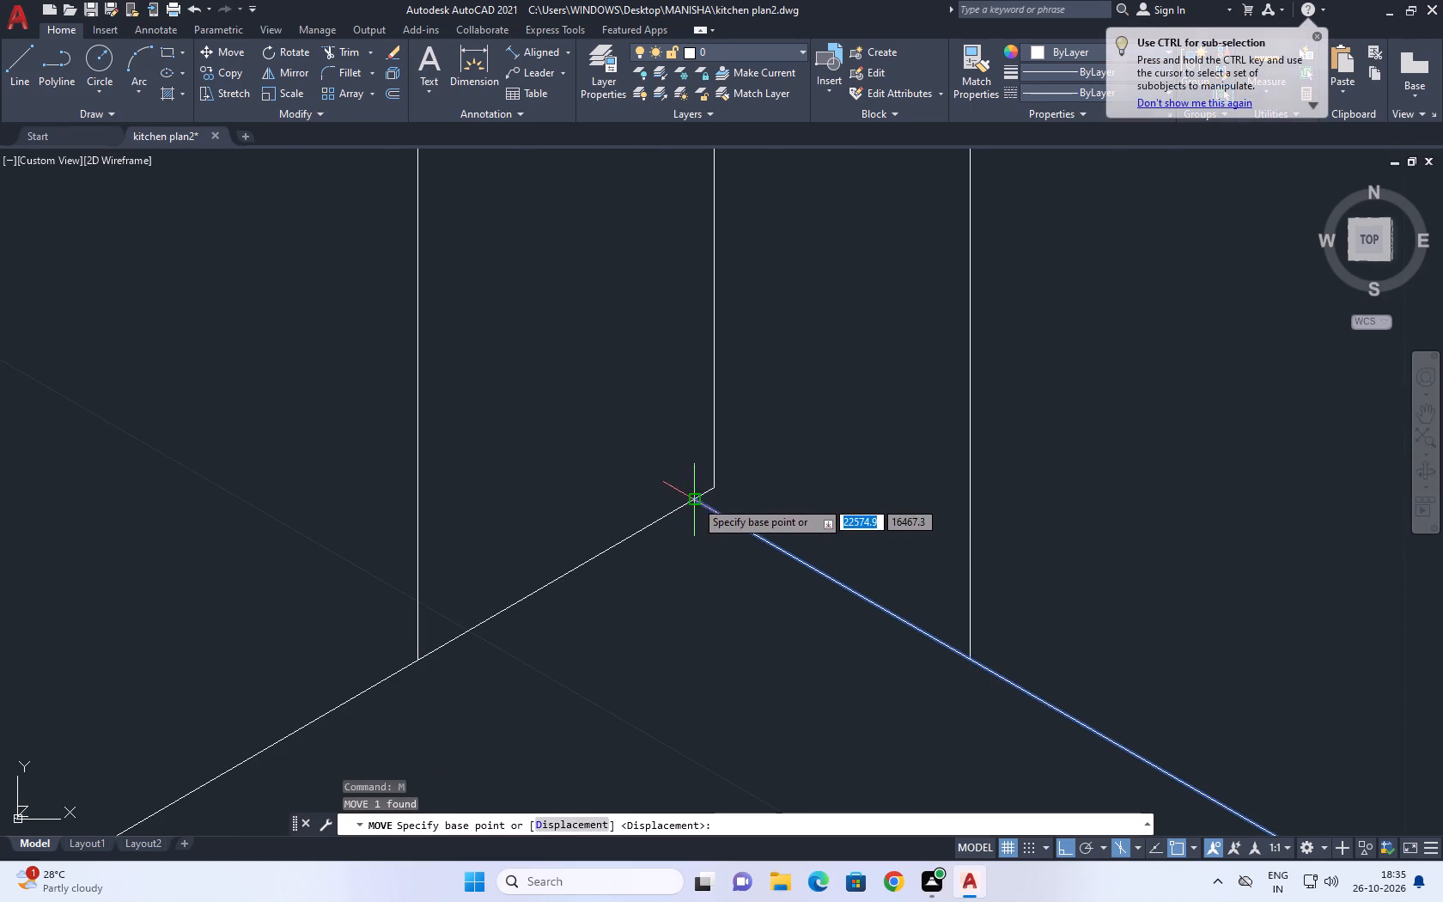
left_click(696, 500)
left_click(715, 489)
Trim the end of the right-hand run's first door divider where it overshoots the bottom rail line.
scroll(642, 527, "down", 10)
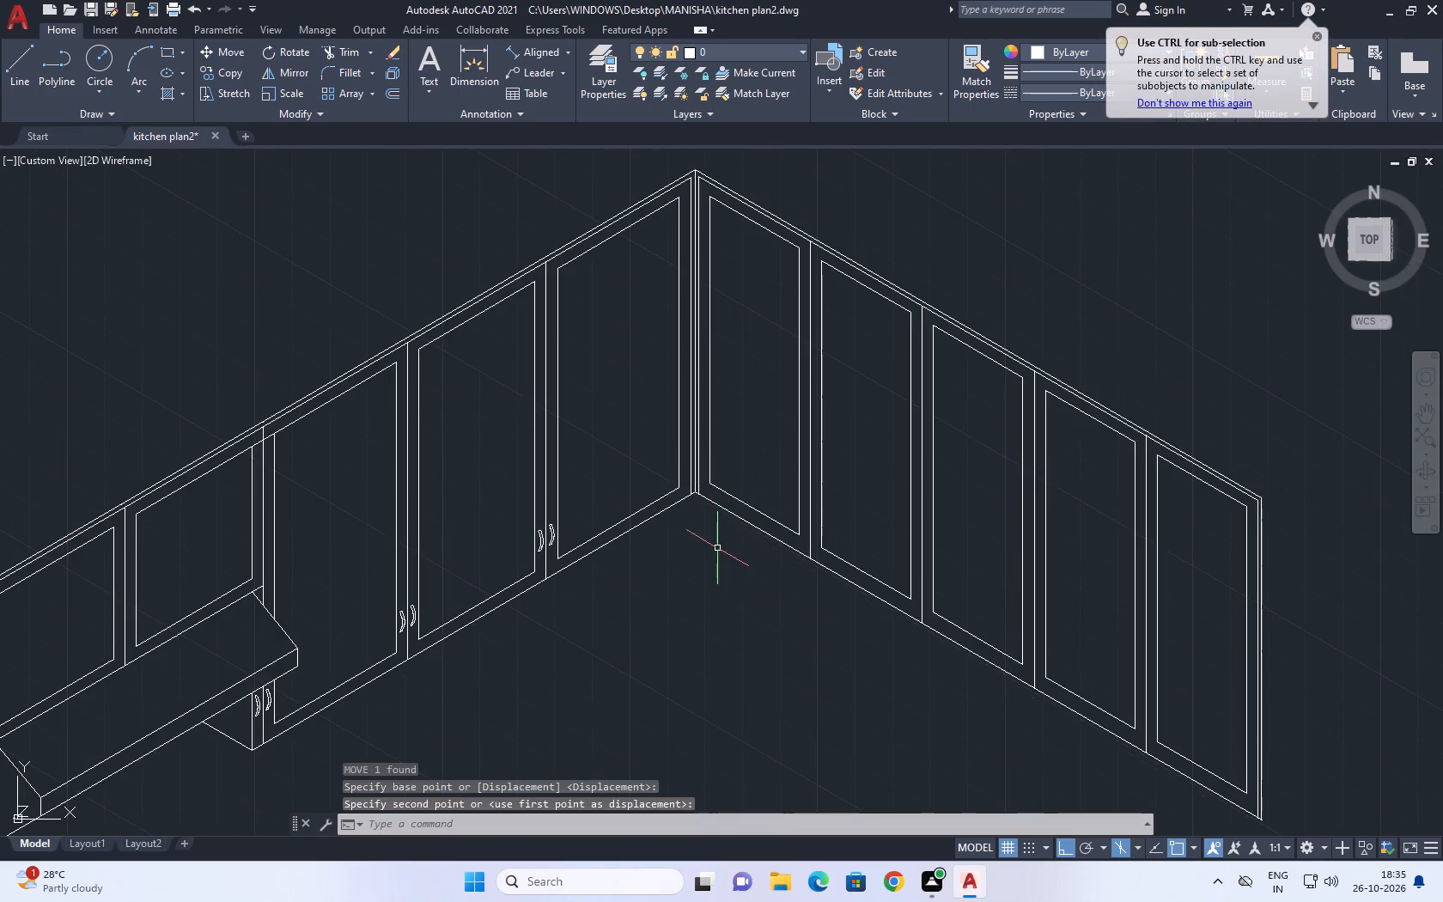
scroll(717, 548, "up", 3)
scroll(1076, 604, "up", 4)
middle_click_drag(1034, 612, 957, 640)
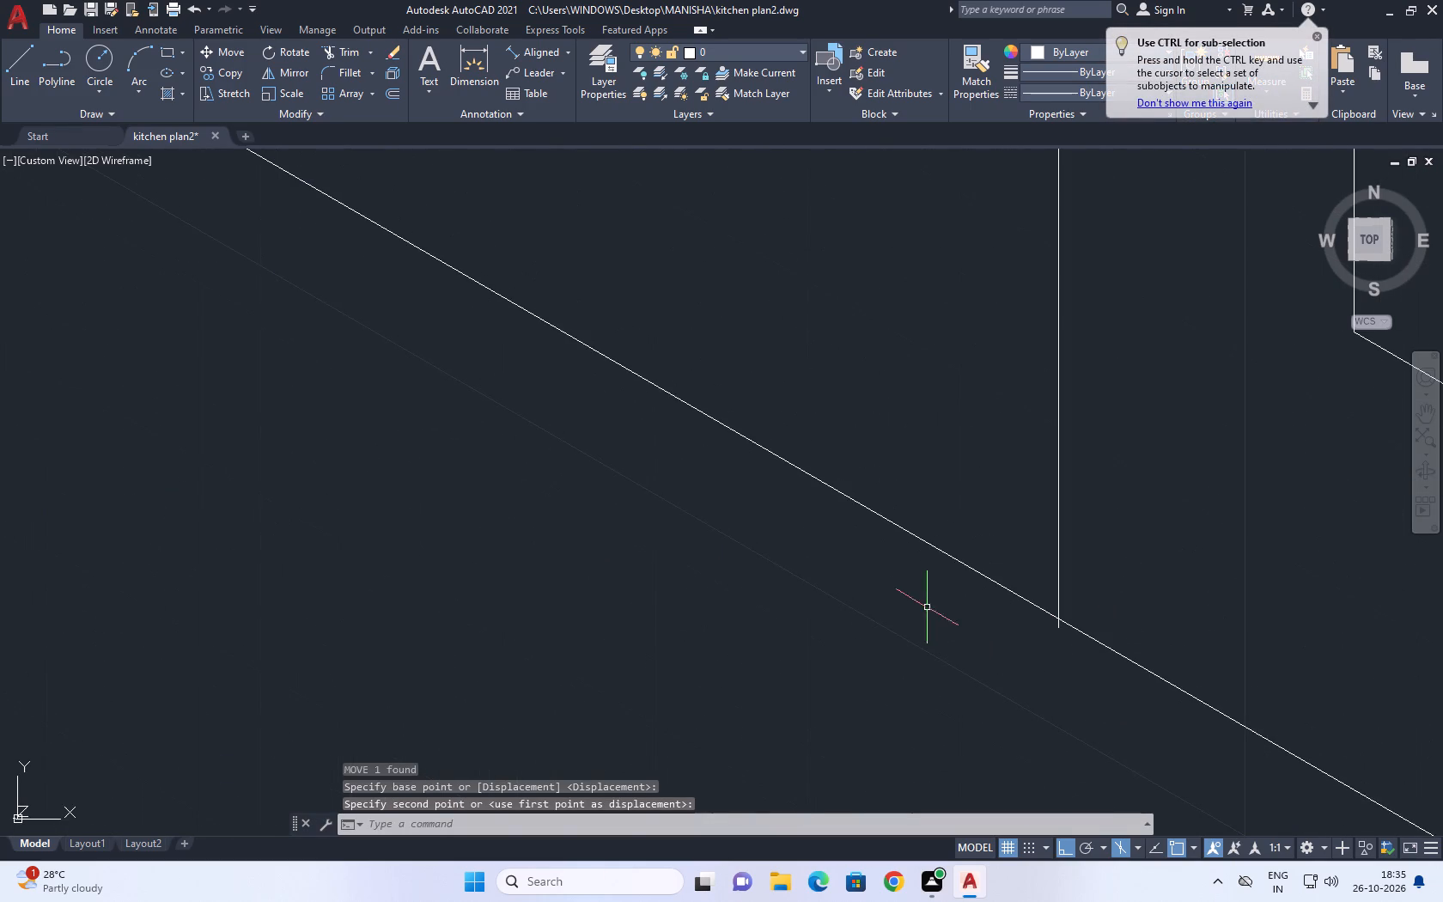
key("t")
key("r")
key("space")
scroll(480, 434, "down", 5)
scroll(403, 210, "down", 2)
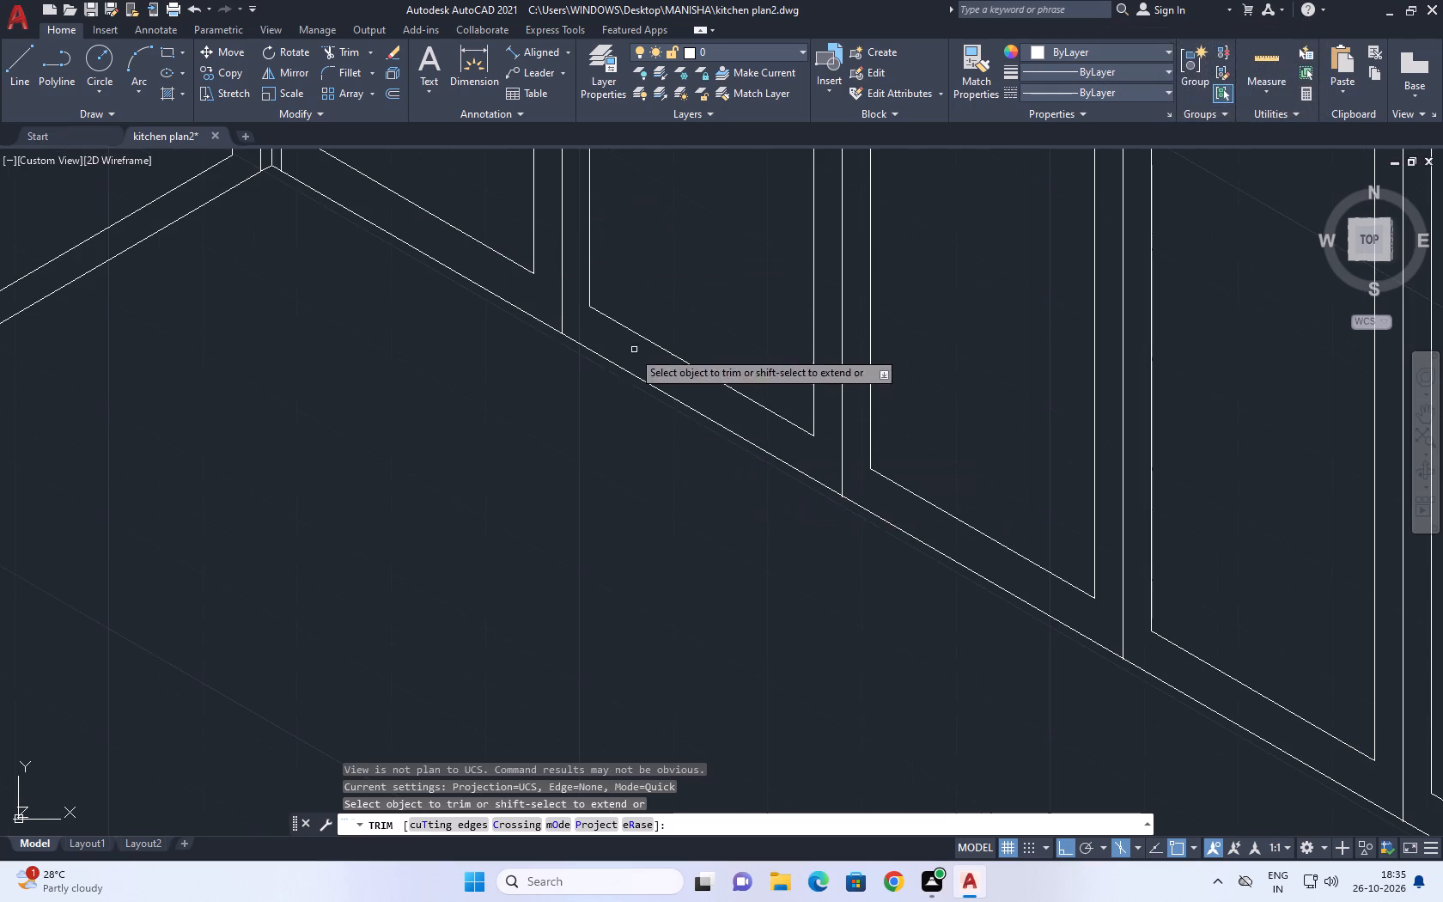
scroll(596, 359, "up", 6)
scroll(281, 186, "up", 1)
middle_click_drag(333, 219, 475, 370)
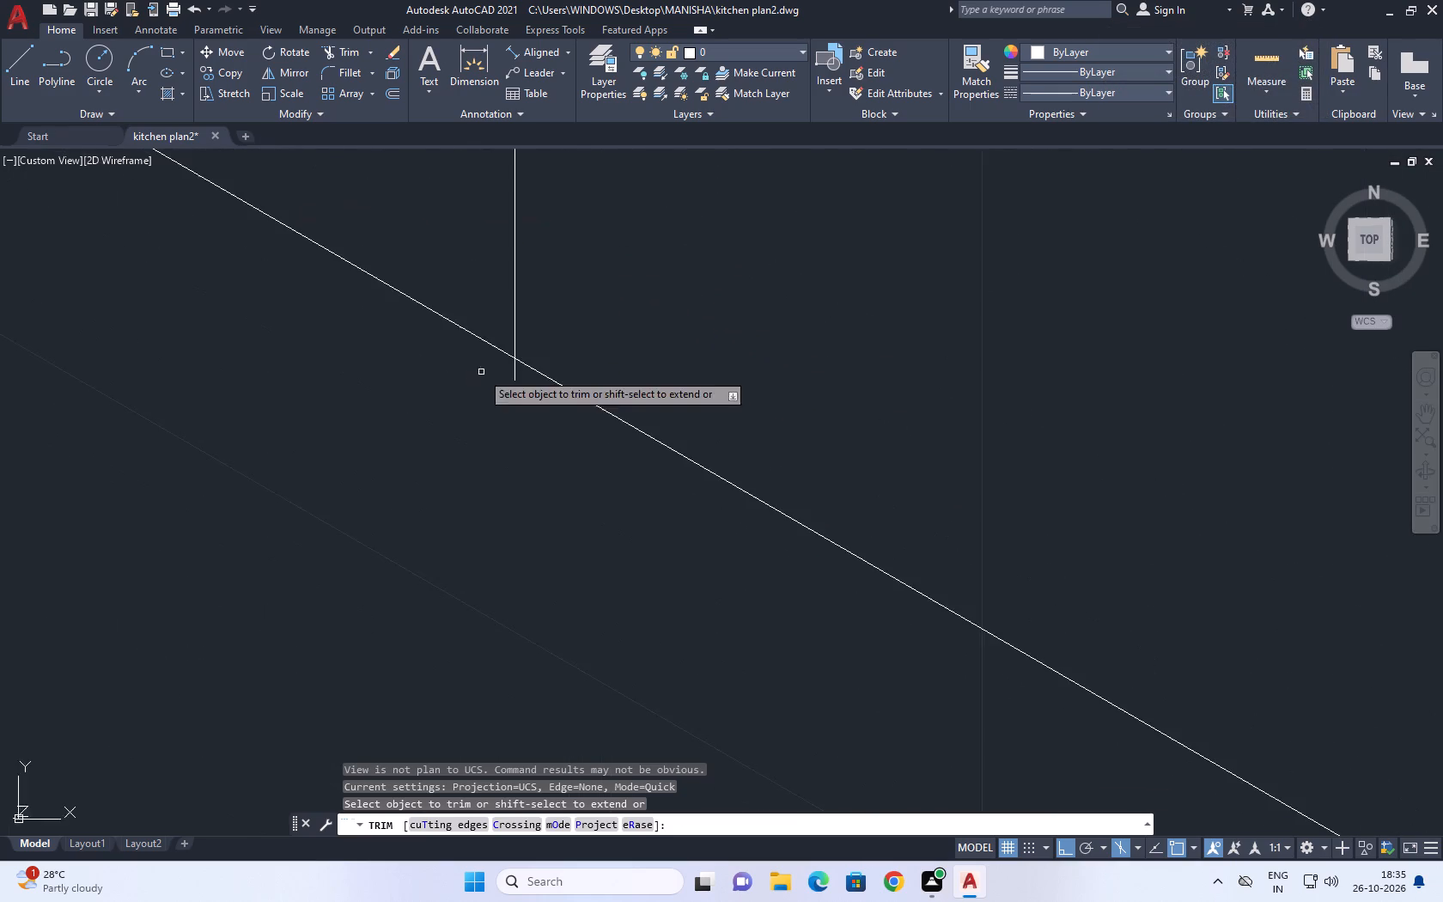
scroll(502, 384, "up", 3)
left_click_drag(579, 325, 571, 325)
left_click_drag(507, 312, 532, 320)
Trim the end of the corner post's right-hand-run vertical where it overshoots the bottom rail line.
scroll(673, 390, "down", 20)
scroll(673, 390, "down", 2)
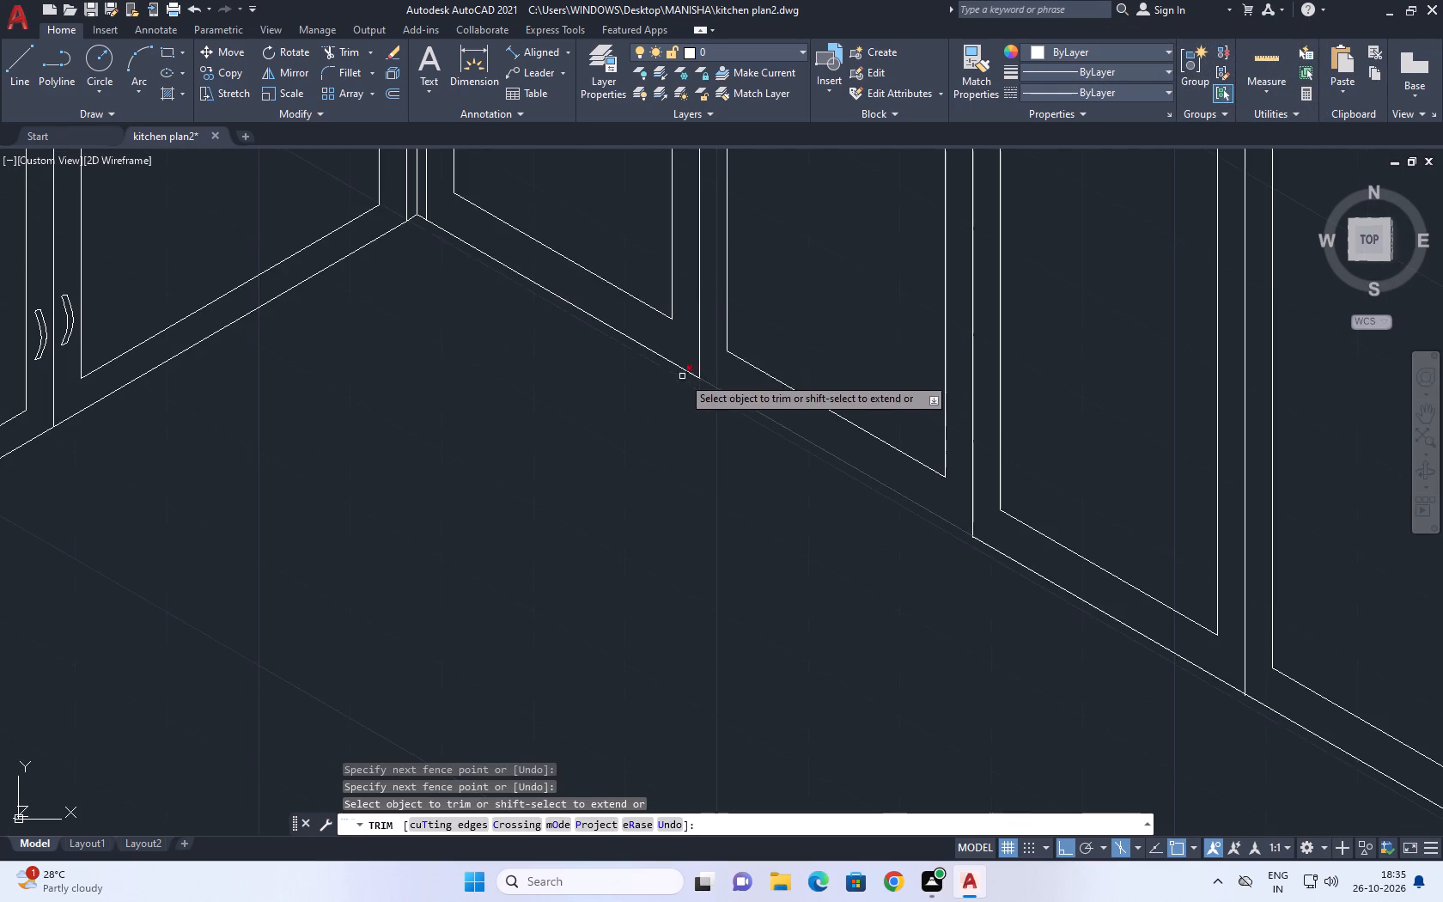
middle_click_drag(438, 235, 563, 401)
scroll(557, 393, "up", 12)
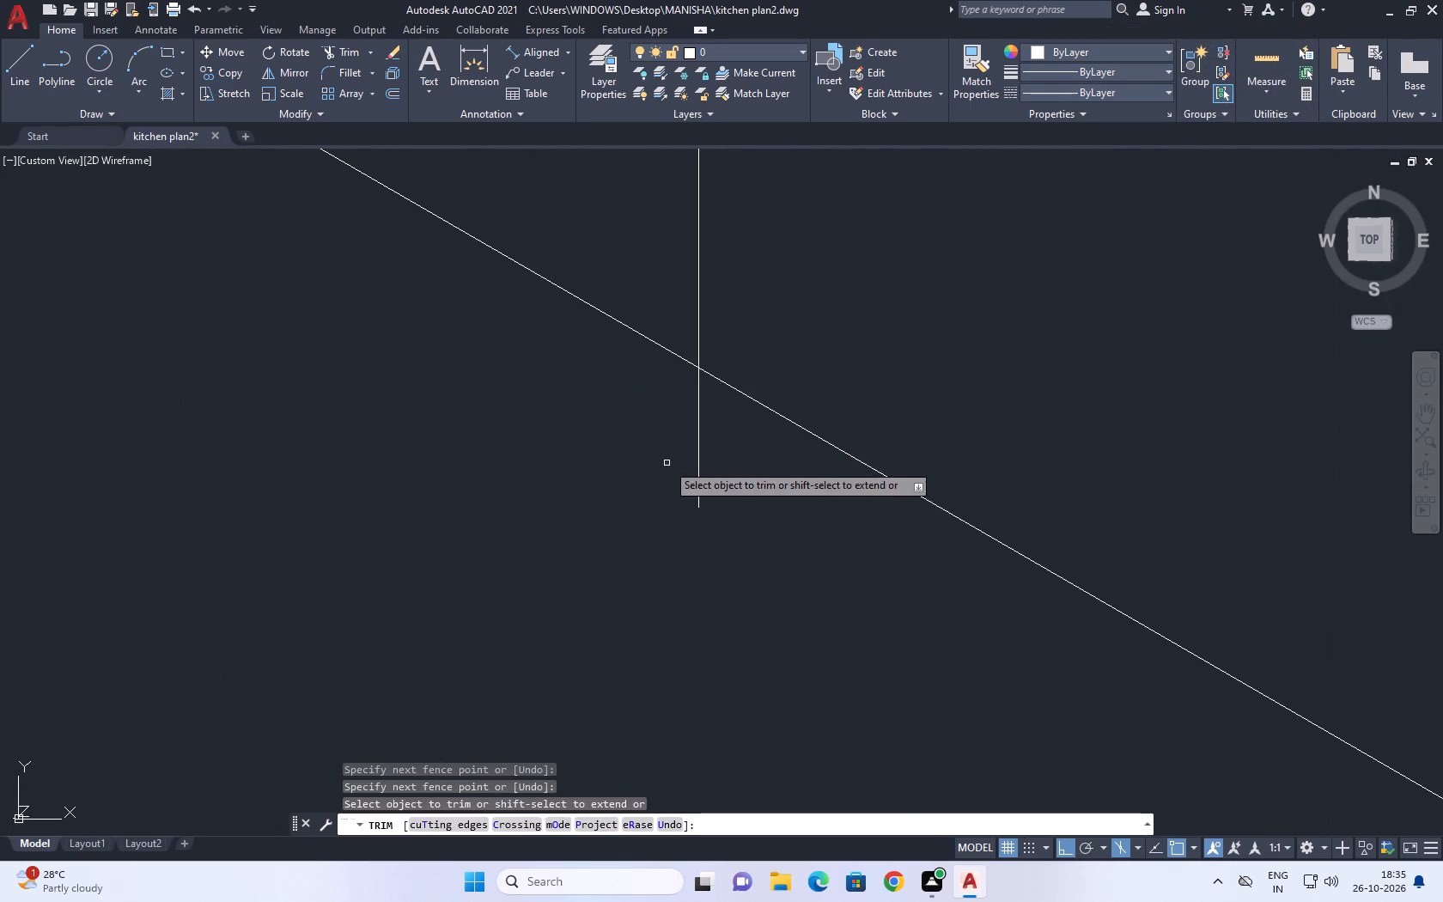
left_click_drag(736, 483, 715, 476)
left_click_drag(562, 392, 594, 413)
Trim the overshooting end of a door divider further along the right-hand run at the bottom rail line.
scroll(732, 491, "down", 12)
middle_click_drag(947, 631, 400, 353)
scroll(399, 363, "down", 7)
scroll(630, 525, "up", 7)
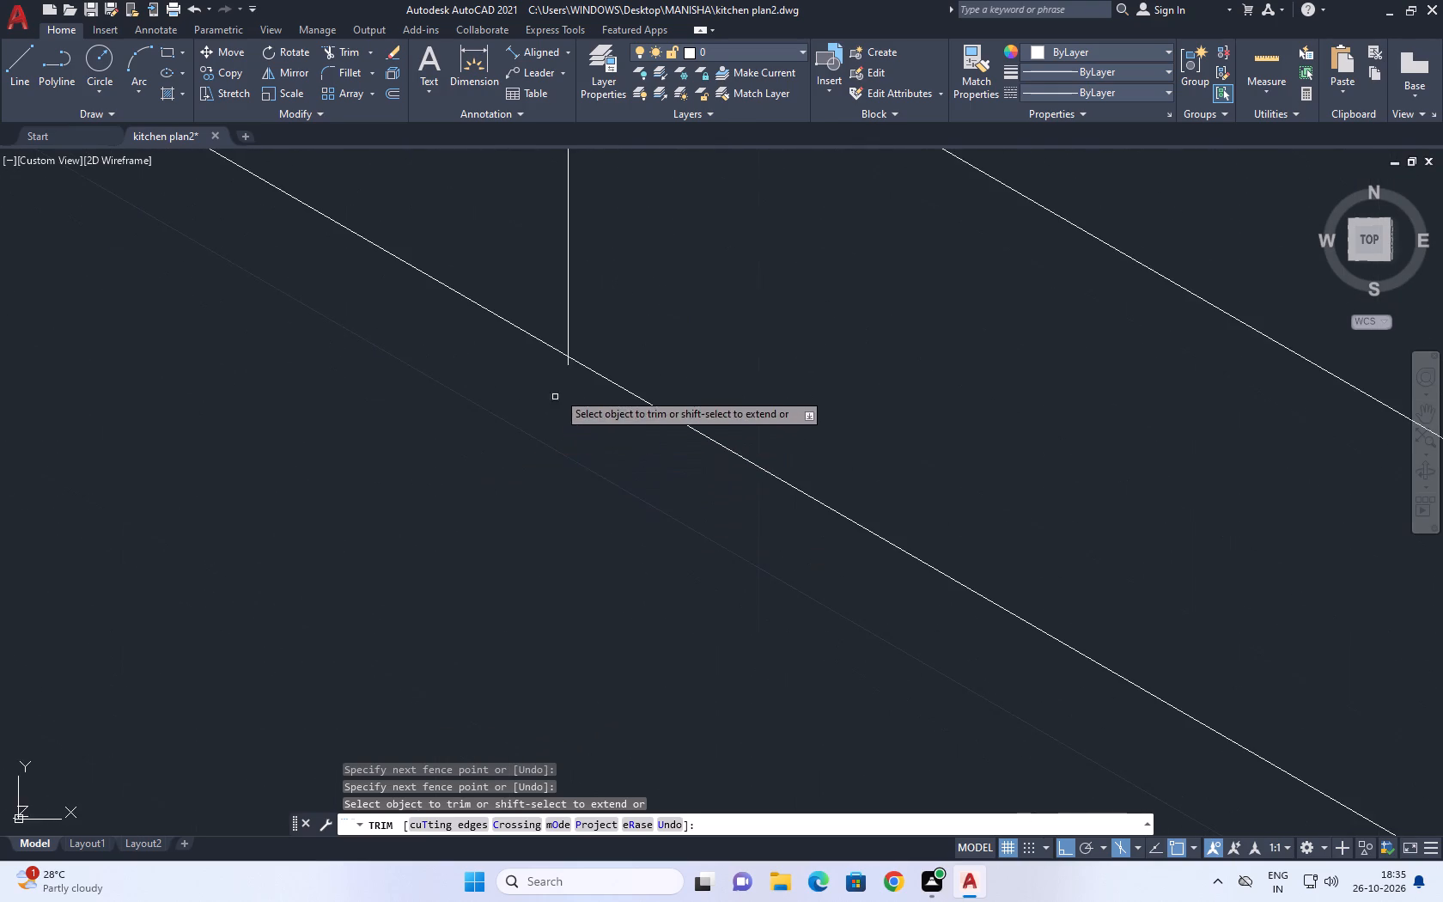
scroll(557, 370, "up", 6)
left_click(653, 431)
left_click(499, 353)
scroll(624, 421, "down", 18)
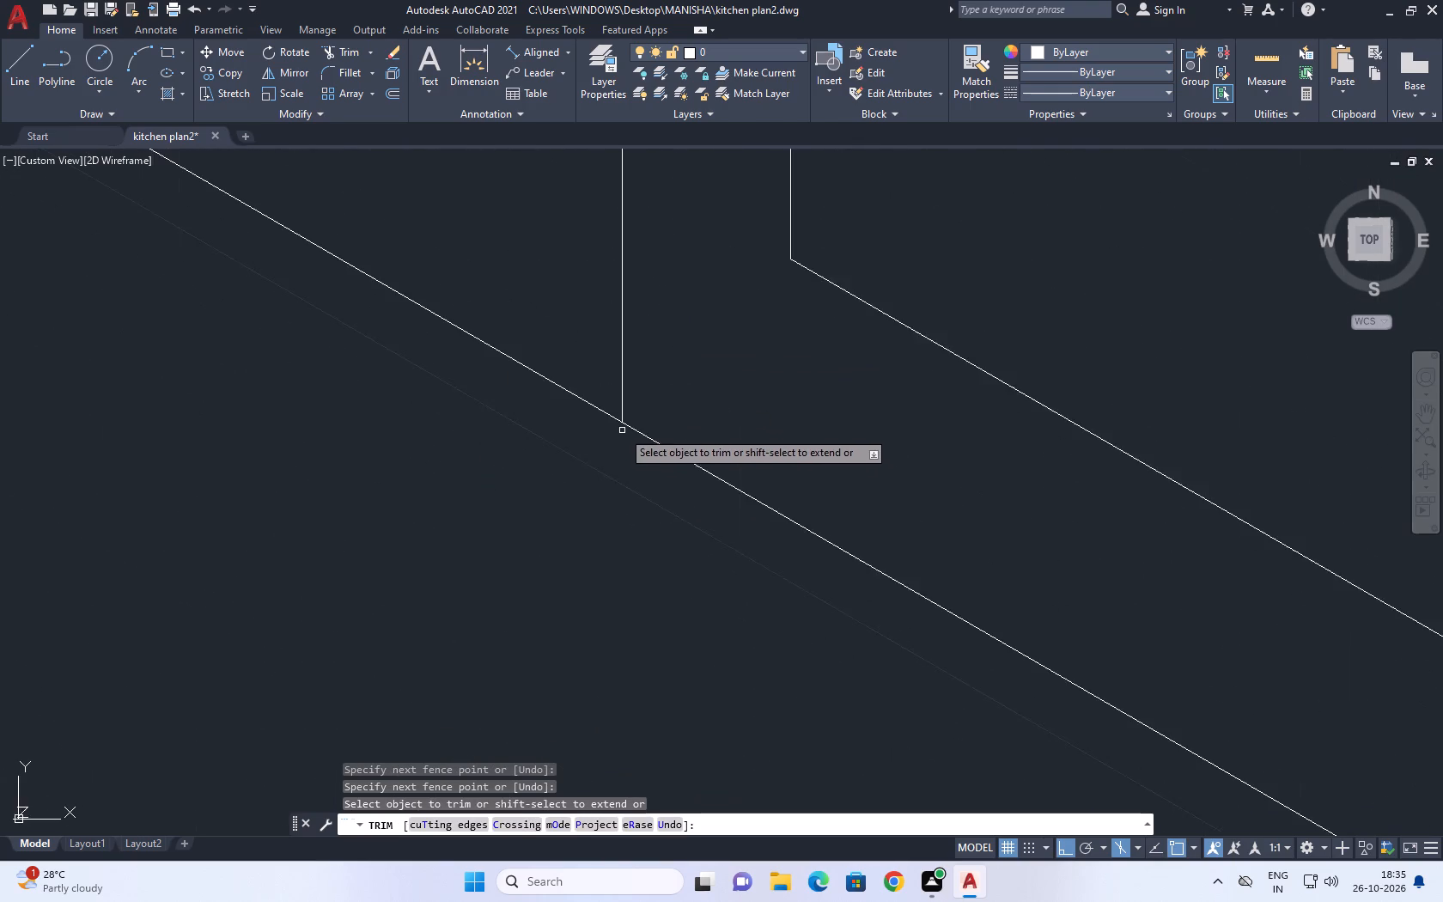
Trim the overshooting end of the following door divider along the right-hand run at the bottom rail line.
scroll(624, 431, "down", 3)
middle_click_drag(1014, 631, 536, 357)
scroll(557, 392, "up", 2)
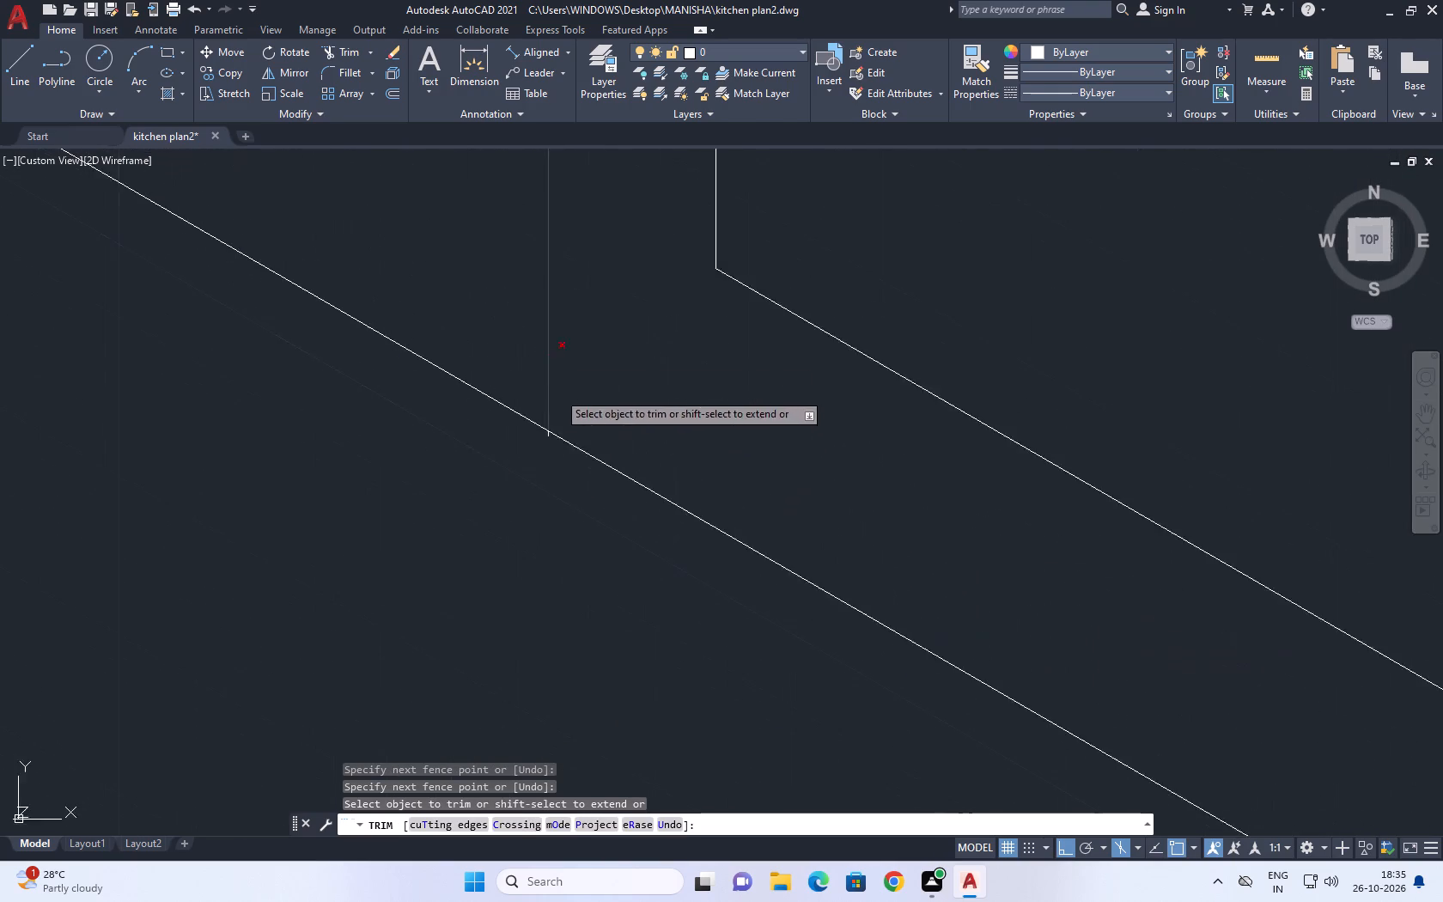
scroll(554, 352, "up", 5)
left_click(575, 742)
left_click(527, 716)
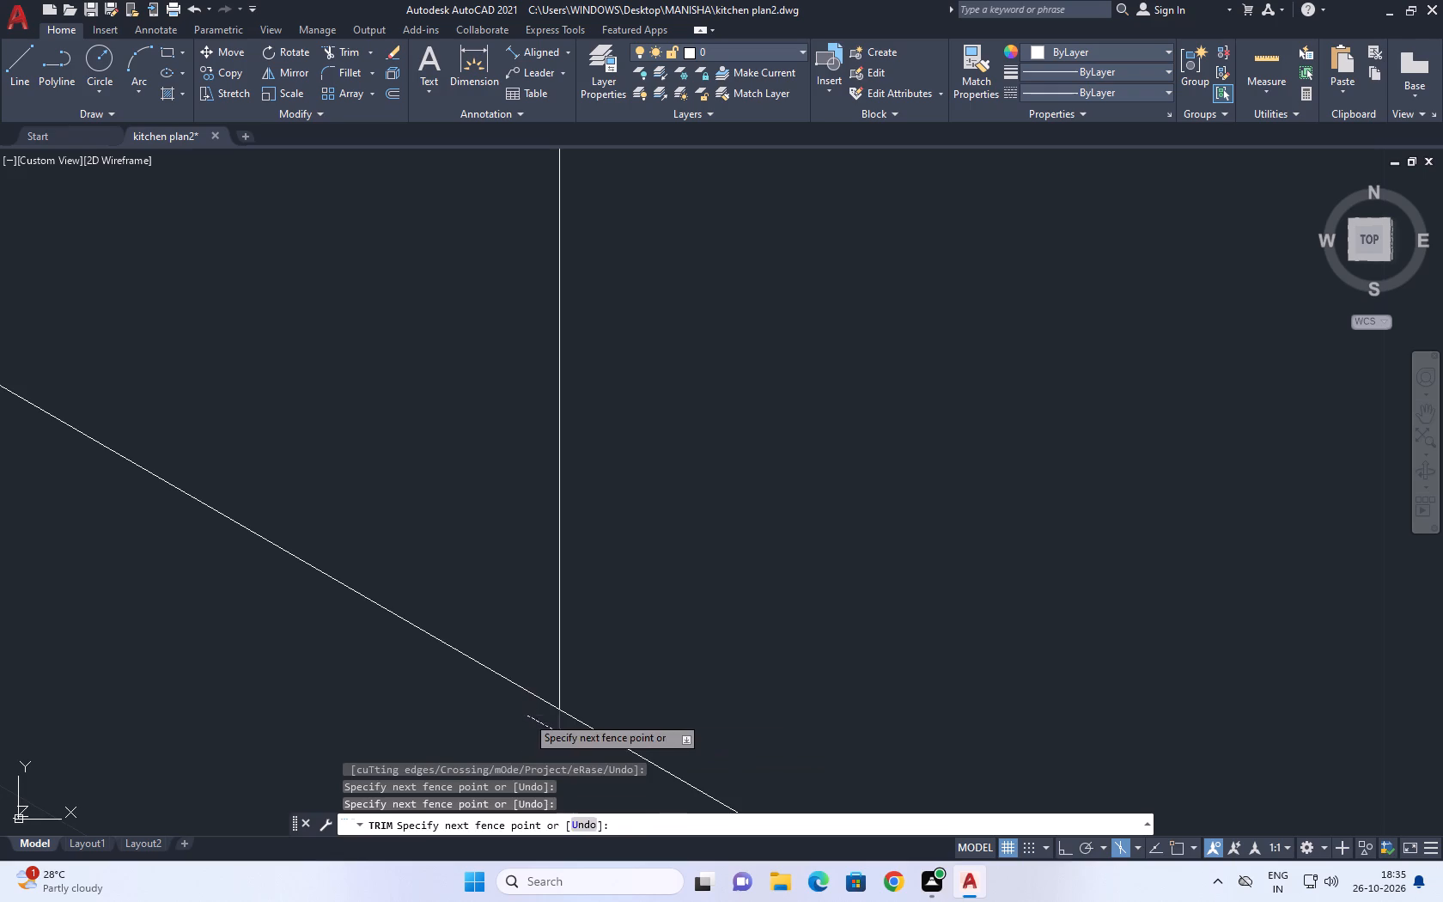
Trim the overshooting end of the last door divider of the right-hand run at the bottom rail line.
scroll(625, 531, "down", 19)
scroll(739, 480, "up", 3)
scroll(705, 590, "up", 3)
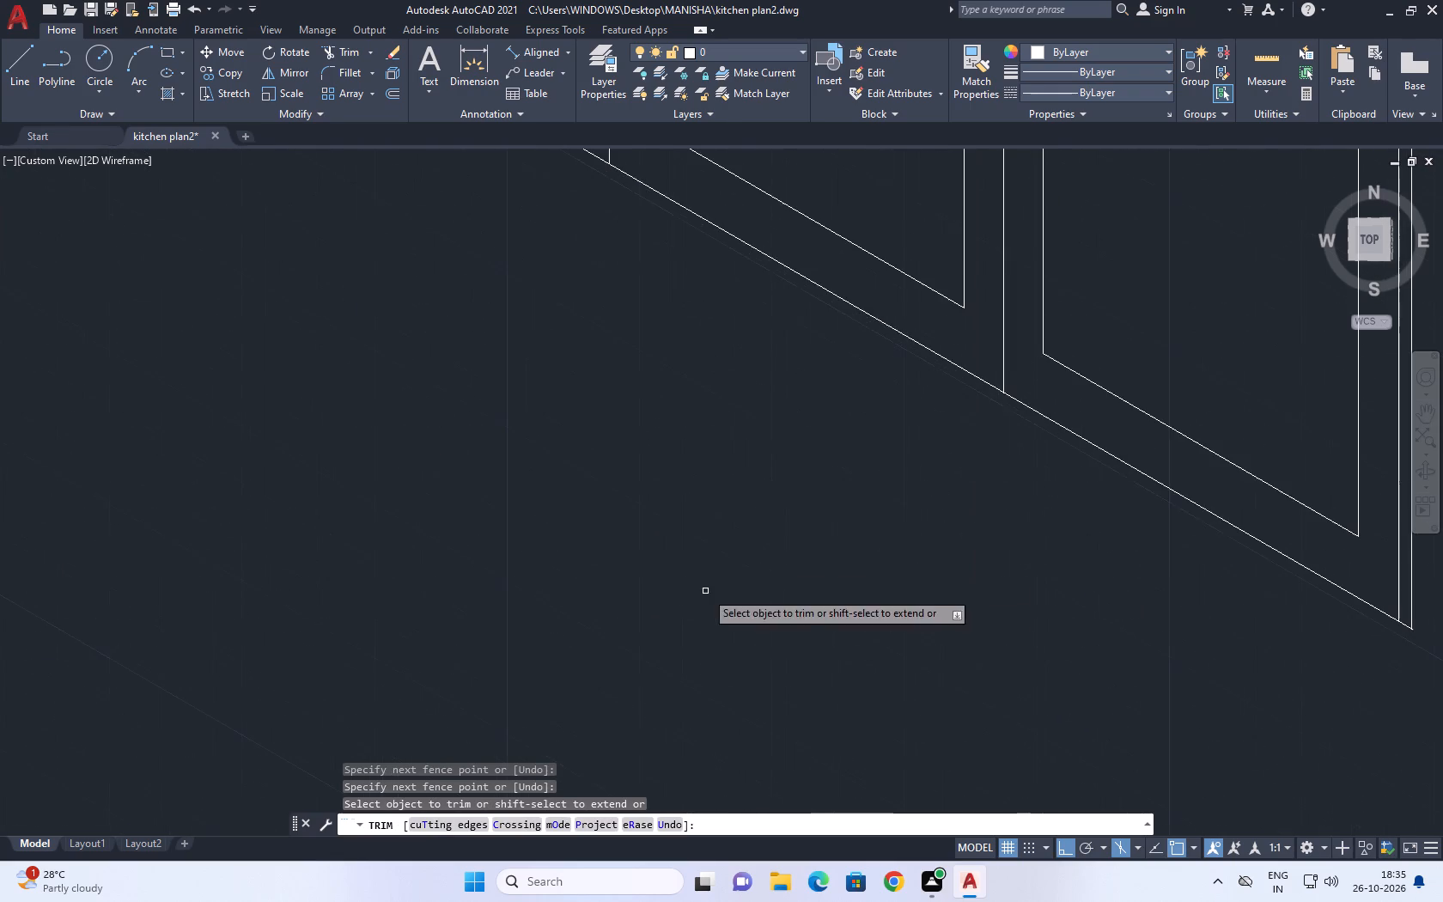
scroll(1026, 384, "up", 4)
scroll(889, 450, "up", 4)
scroll(774, 507, "up", 3)
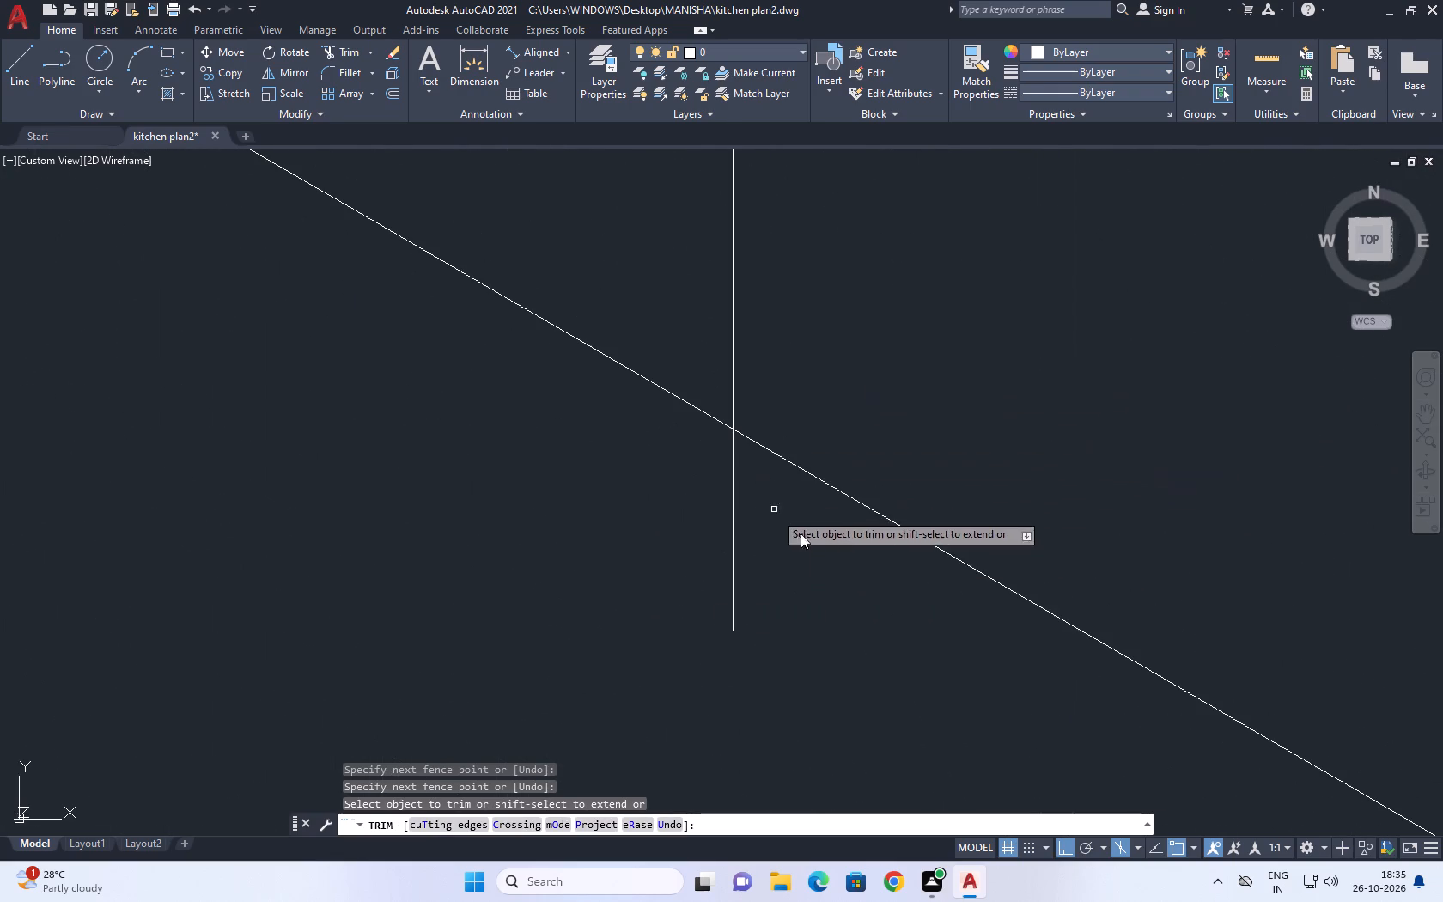
left_click(801, 544)
left_click(626, 485)
Trim the overshooting ends where the two closing verticals at the right-hand run's far end meet the bottom rail line.
scroll(726, 393, "down", 20)
scroll(726, 393, "down", 4)
scroll(929, 363, "up", 1)
scroll(994, 528, "down", 1)
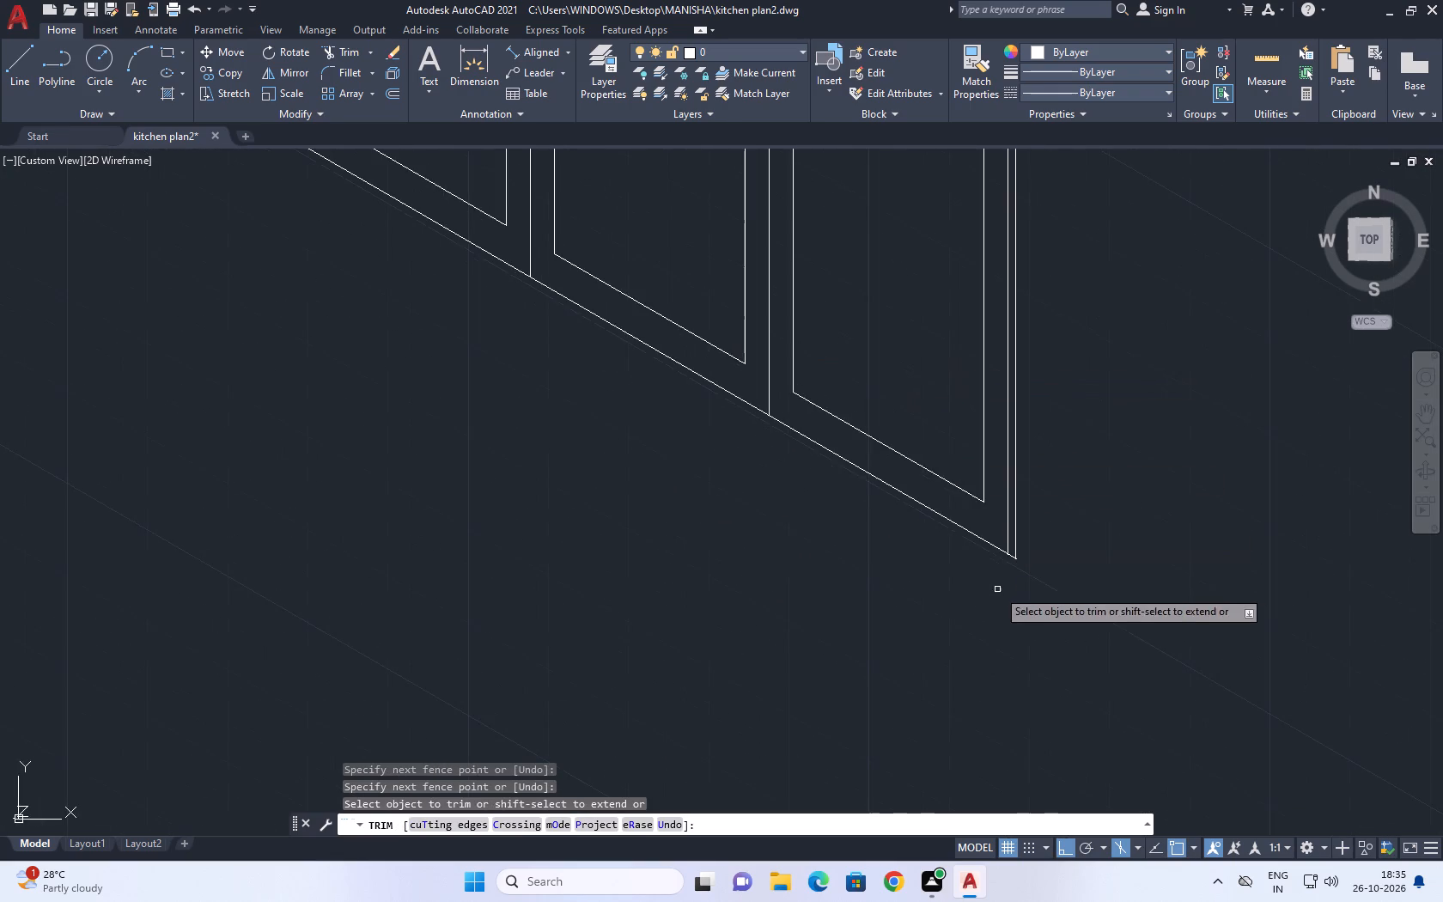
scroll(1017, 541, "up", 4)
scroll(911, 708, "up", 3)
scroll(1014, 488, "up", 3)
left_click(1017, 478)
left_click_drag(904, 426, 877, 426)
scroll(672, 485, "down", 6)
scroll(817, 552, "up", 5)
left_click(1138, 510)
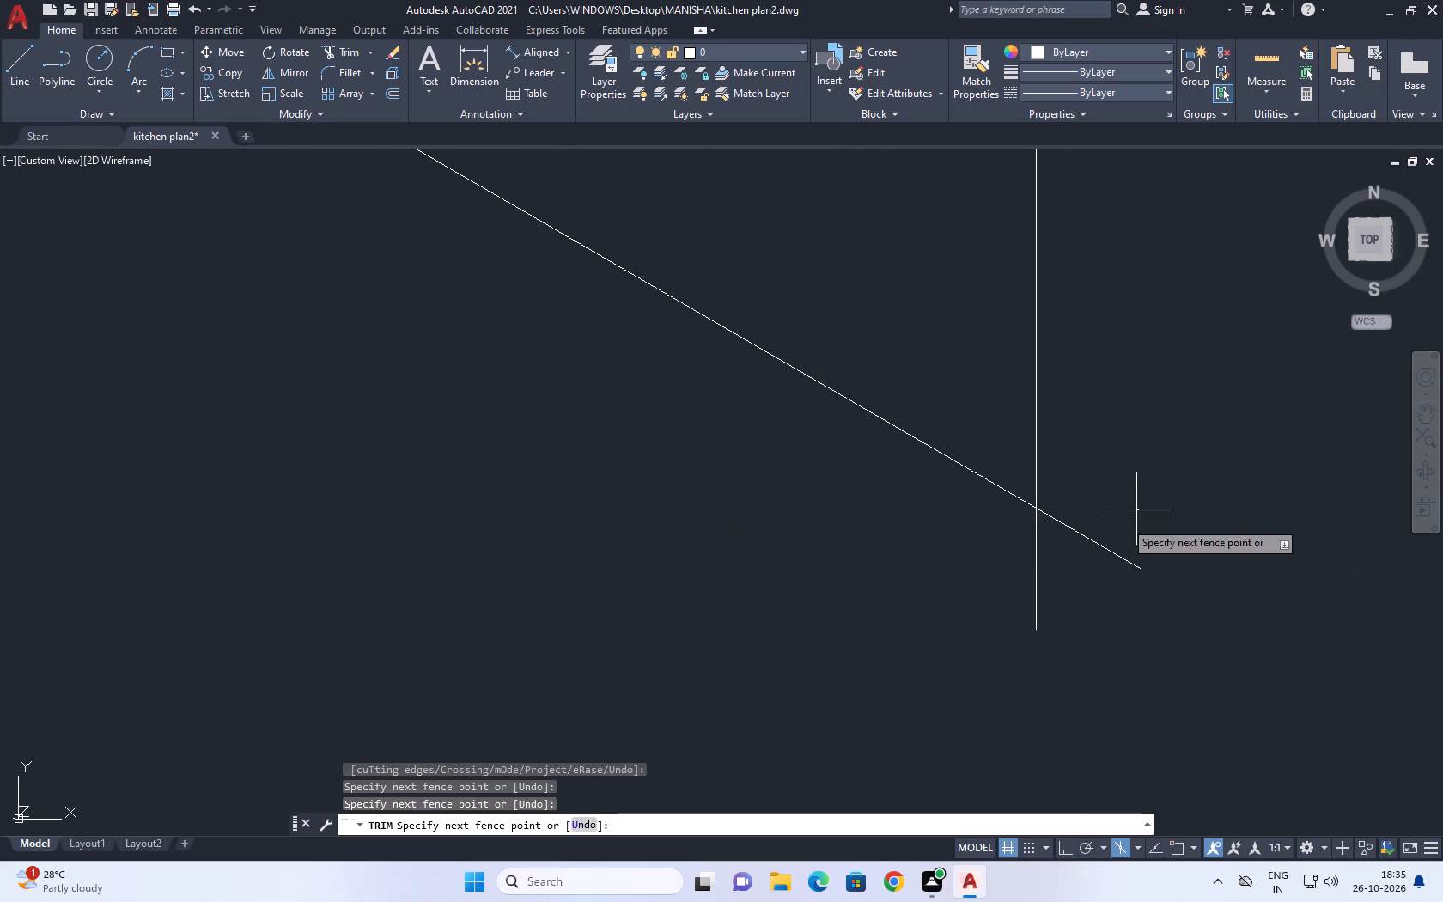
left_click(984, 594)
right_click(794, 515)
left_click(862, 545)
Examine the trimmed bottom rail and the overall layout of both wall-cabinet runs.
scroll(846, 527, "down", 11)
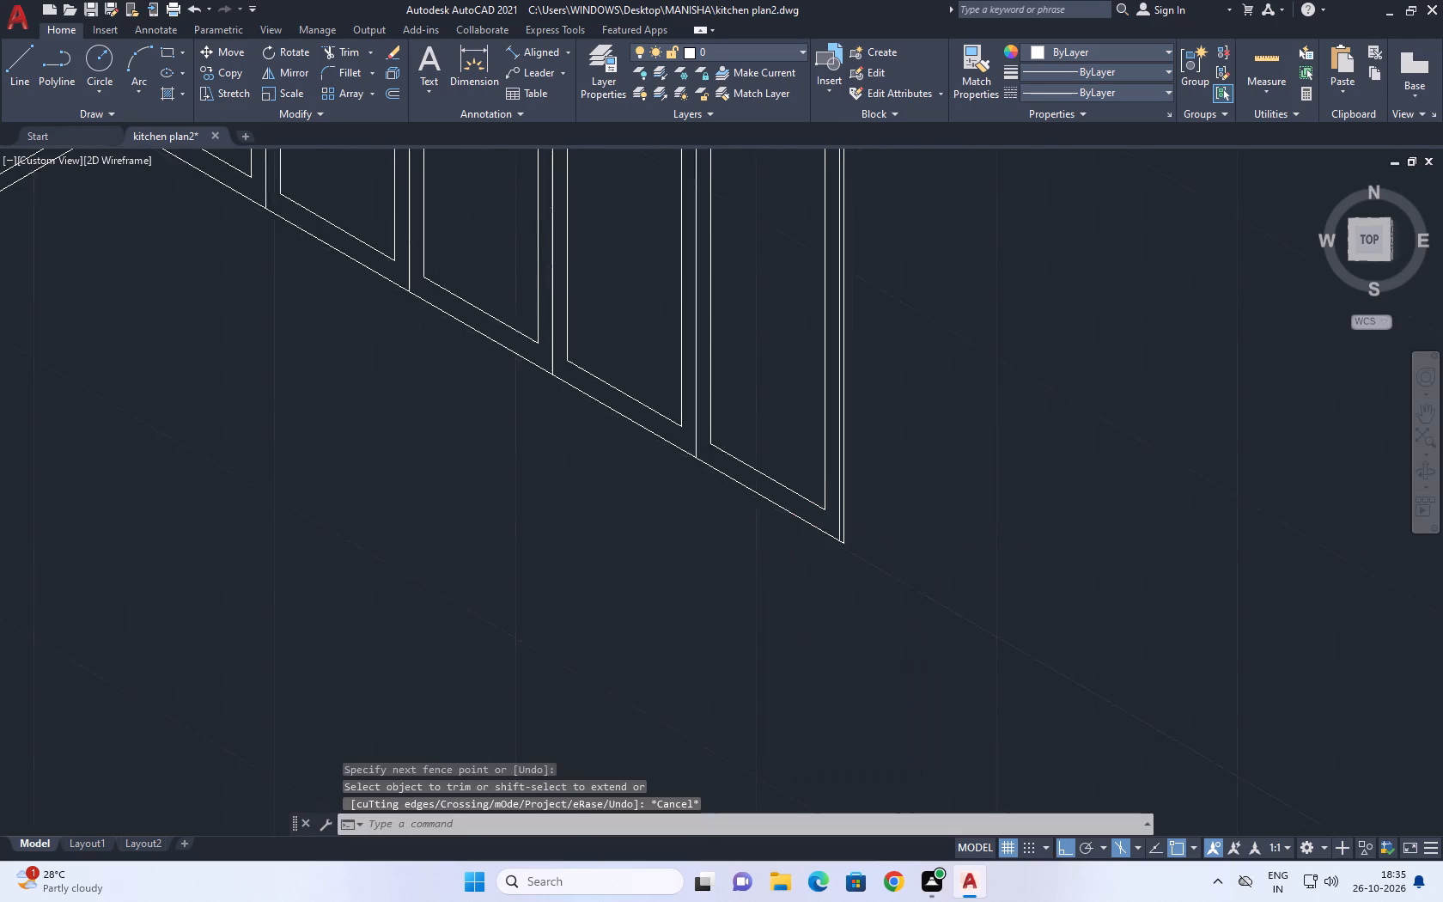
scroll(816, 555, "down", 9)
scroll(825, 554, "up", 8)
middle_click_drag(782, 475, 783, 478)
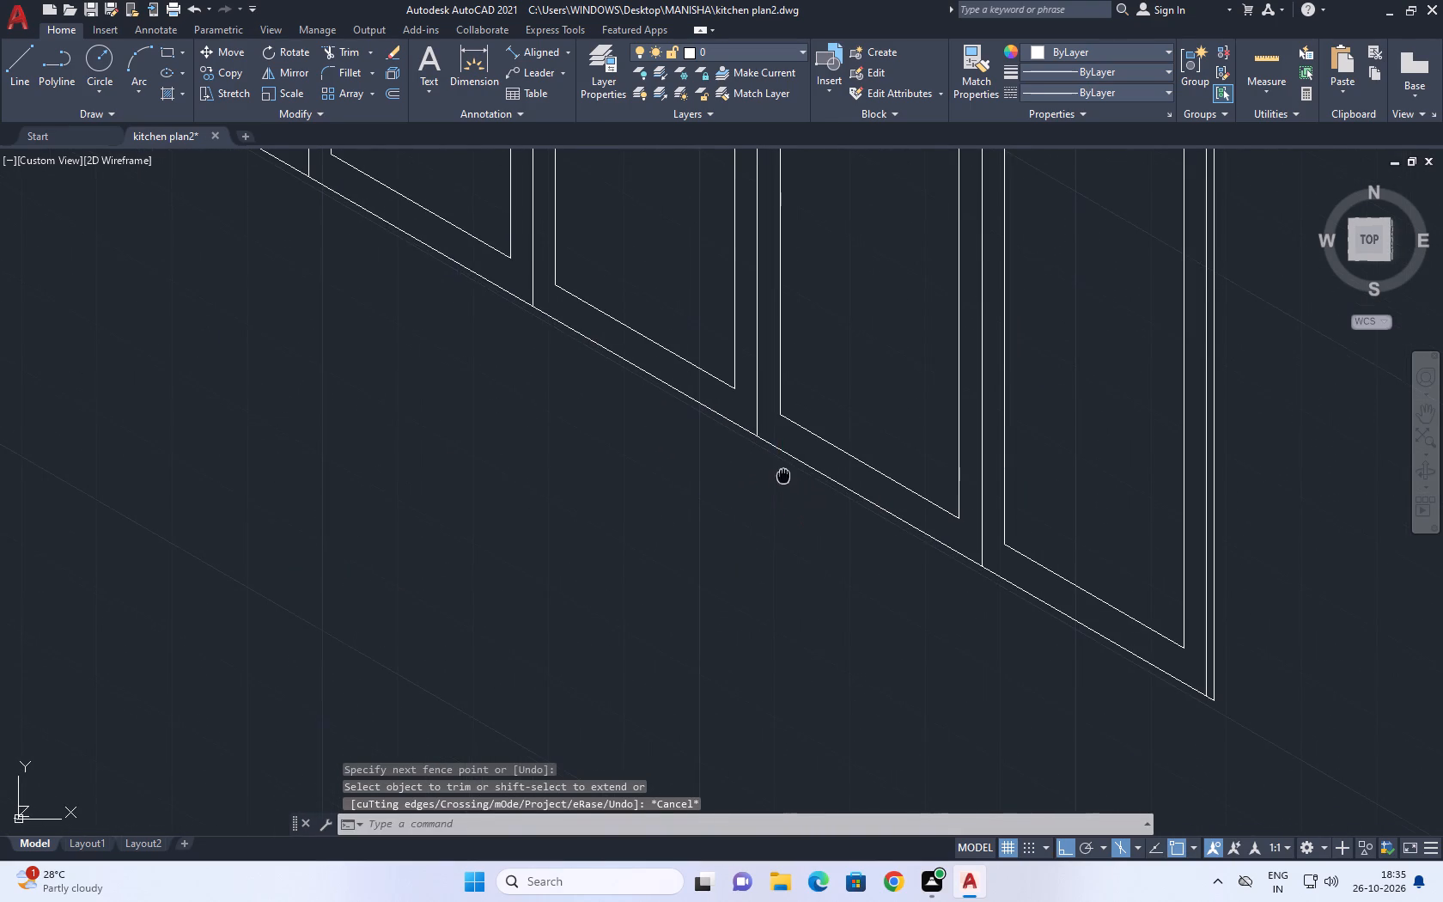
middle_click_drag(783, 478, 780, 552)
scroll(782, 553, "down", 4)
middle_click_drag(774, 559, 805, 554)
middle_click_drag(556, 579, 683, 367)
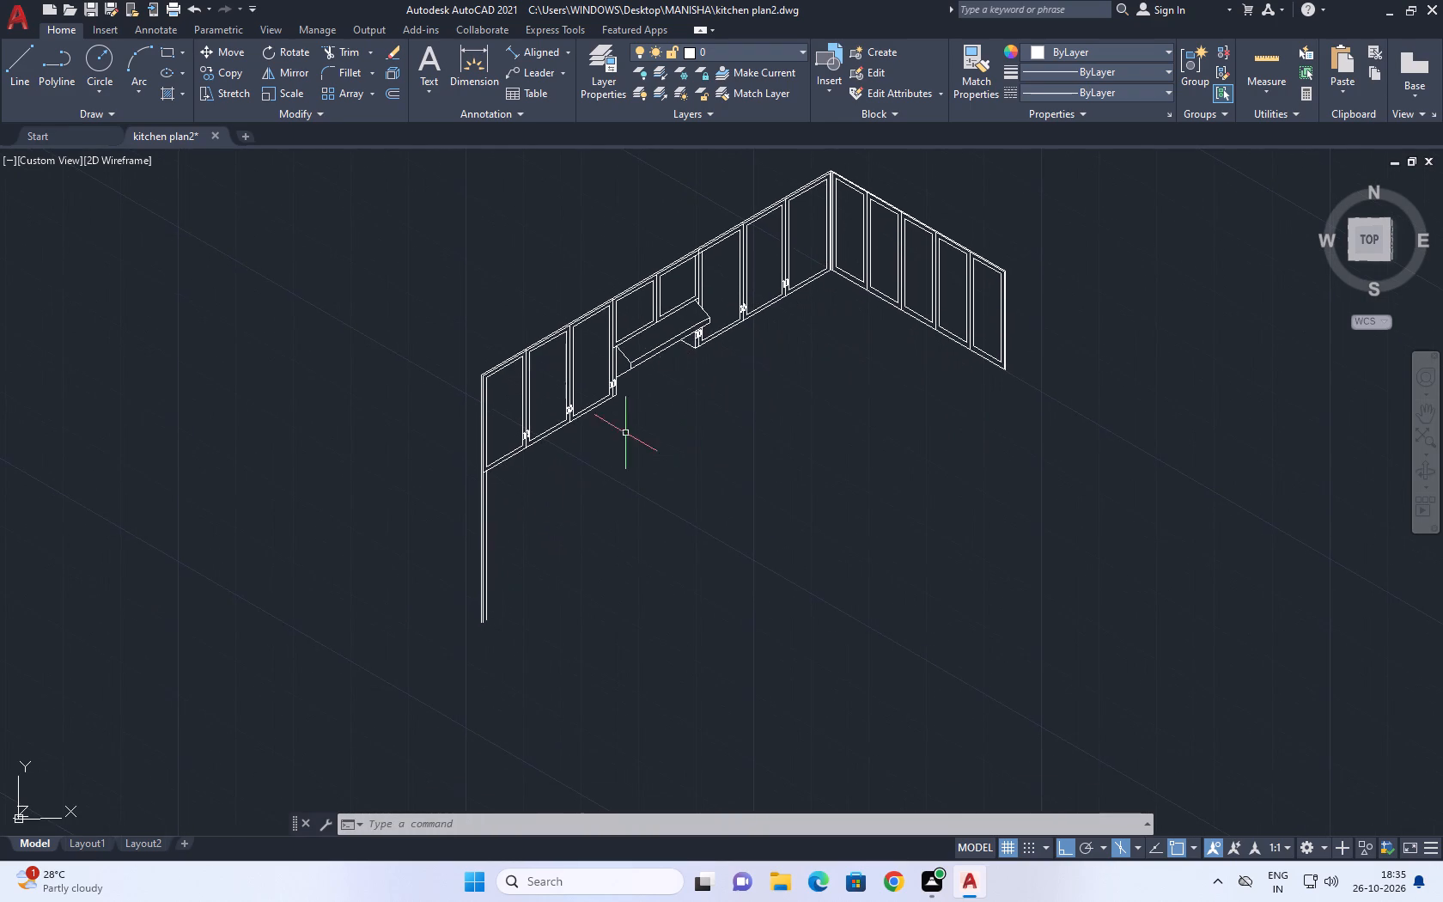
middle_click_drag(529, 451, 632, 442)
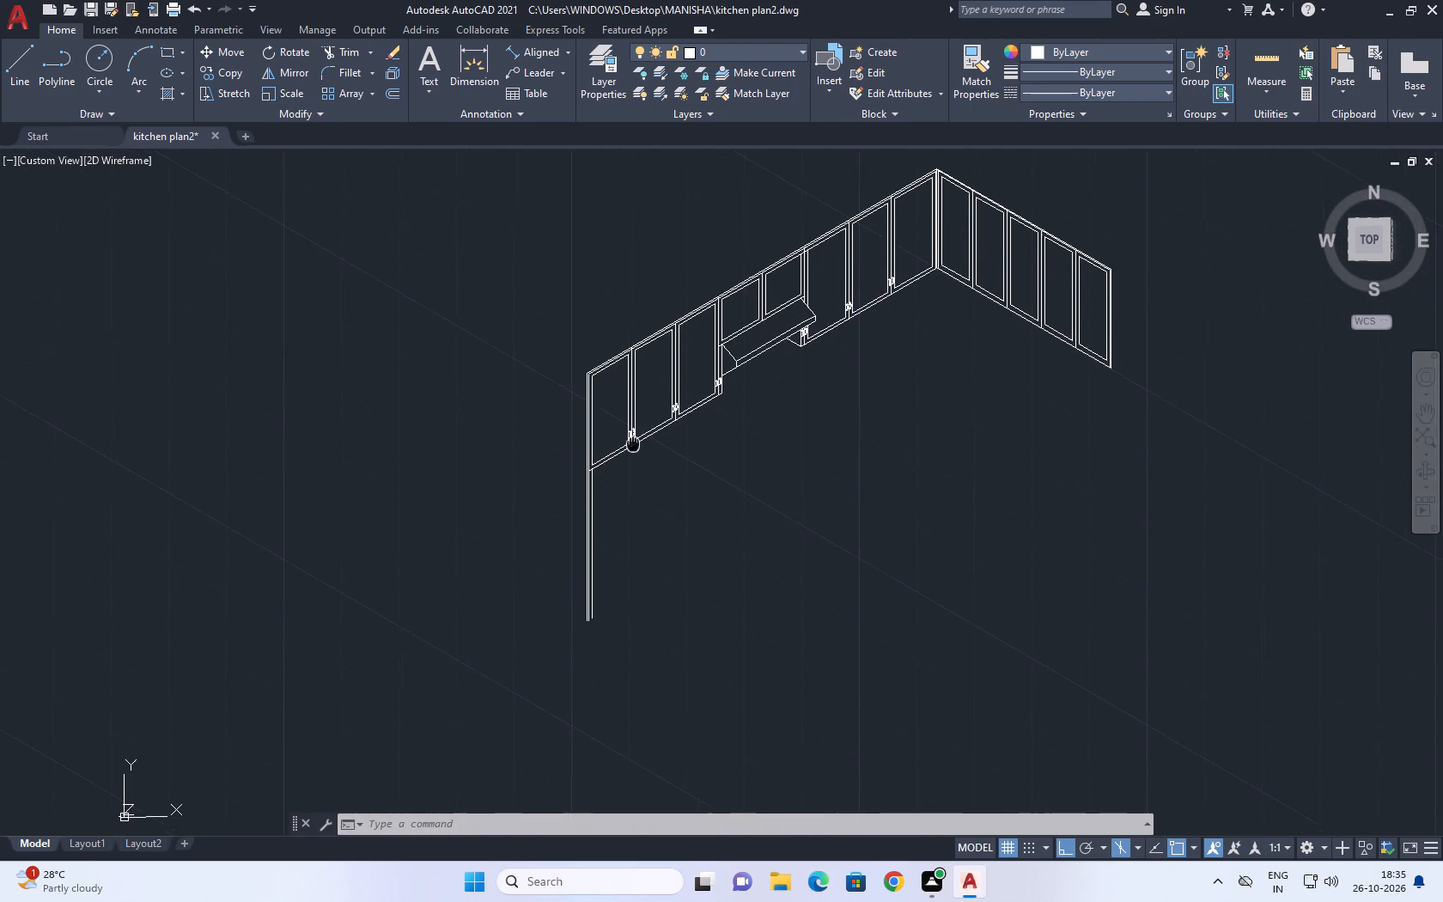
middle_click_drag(632, 442, 583, 382)
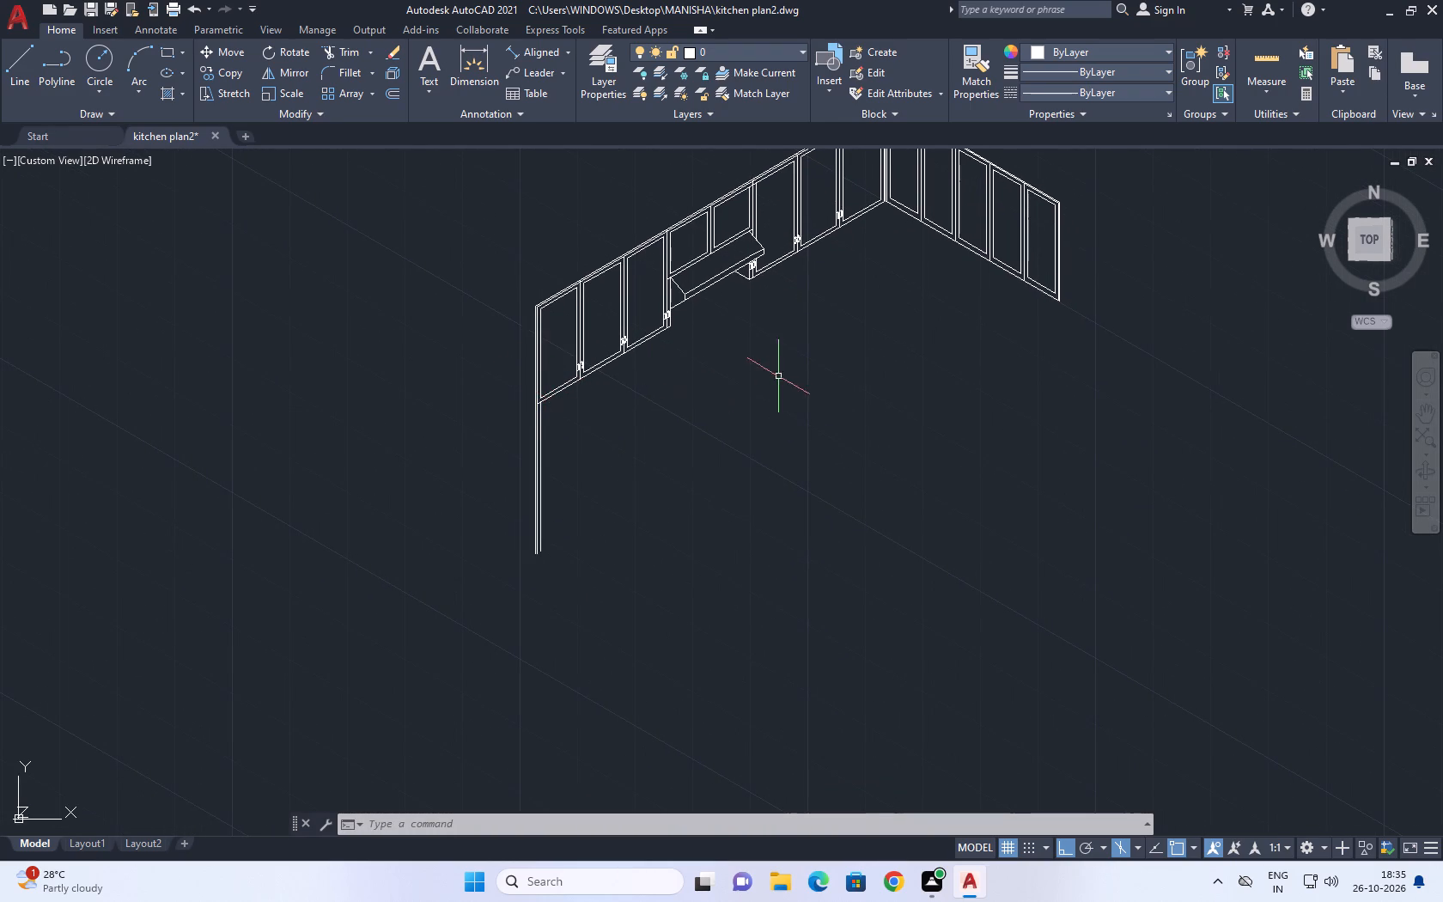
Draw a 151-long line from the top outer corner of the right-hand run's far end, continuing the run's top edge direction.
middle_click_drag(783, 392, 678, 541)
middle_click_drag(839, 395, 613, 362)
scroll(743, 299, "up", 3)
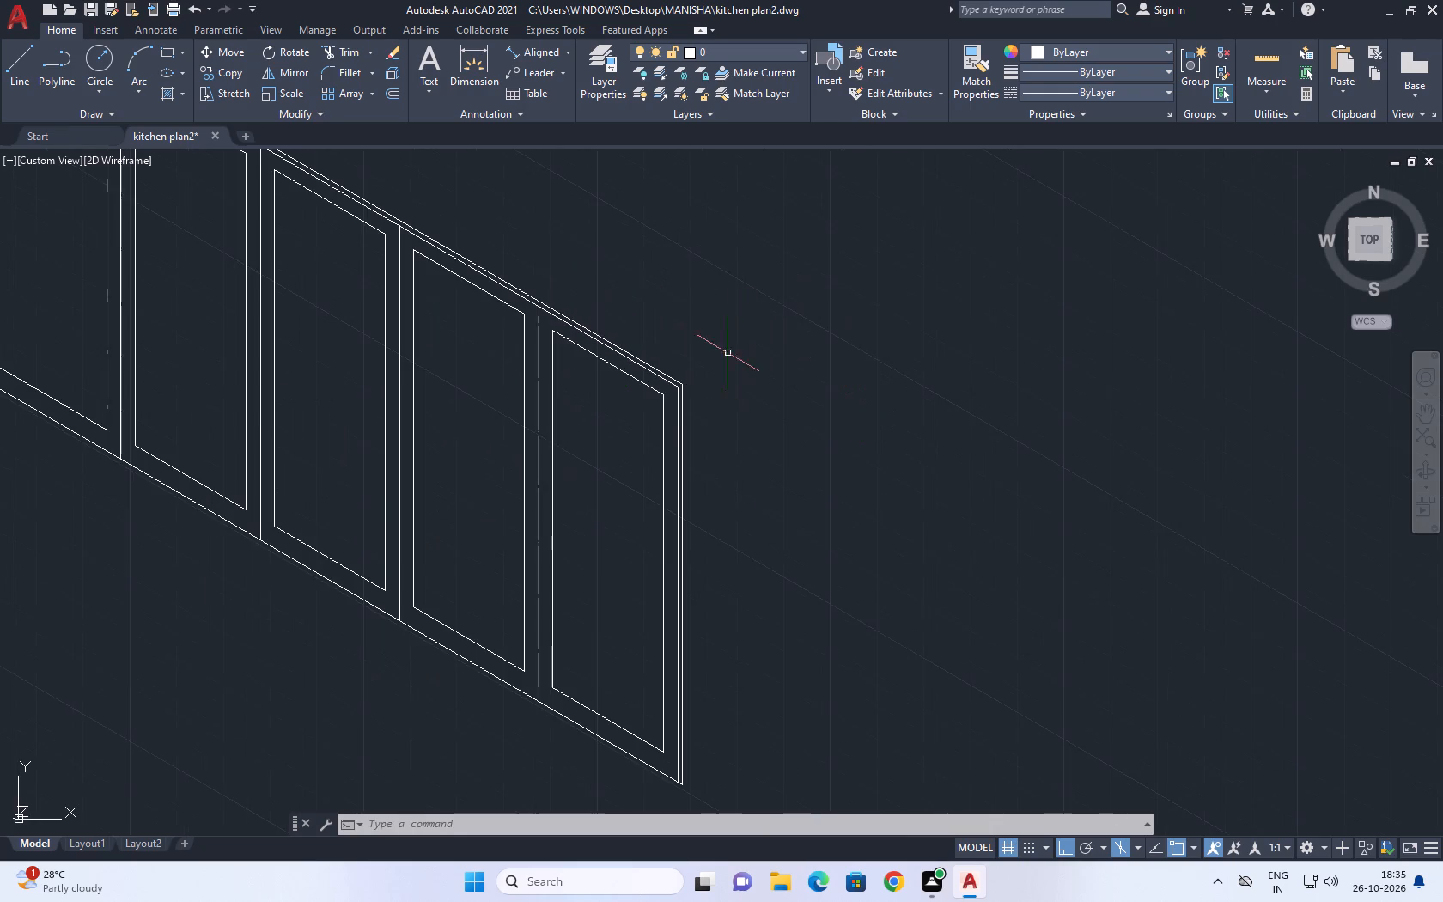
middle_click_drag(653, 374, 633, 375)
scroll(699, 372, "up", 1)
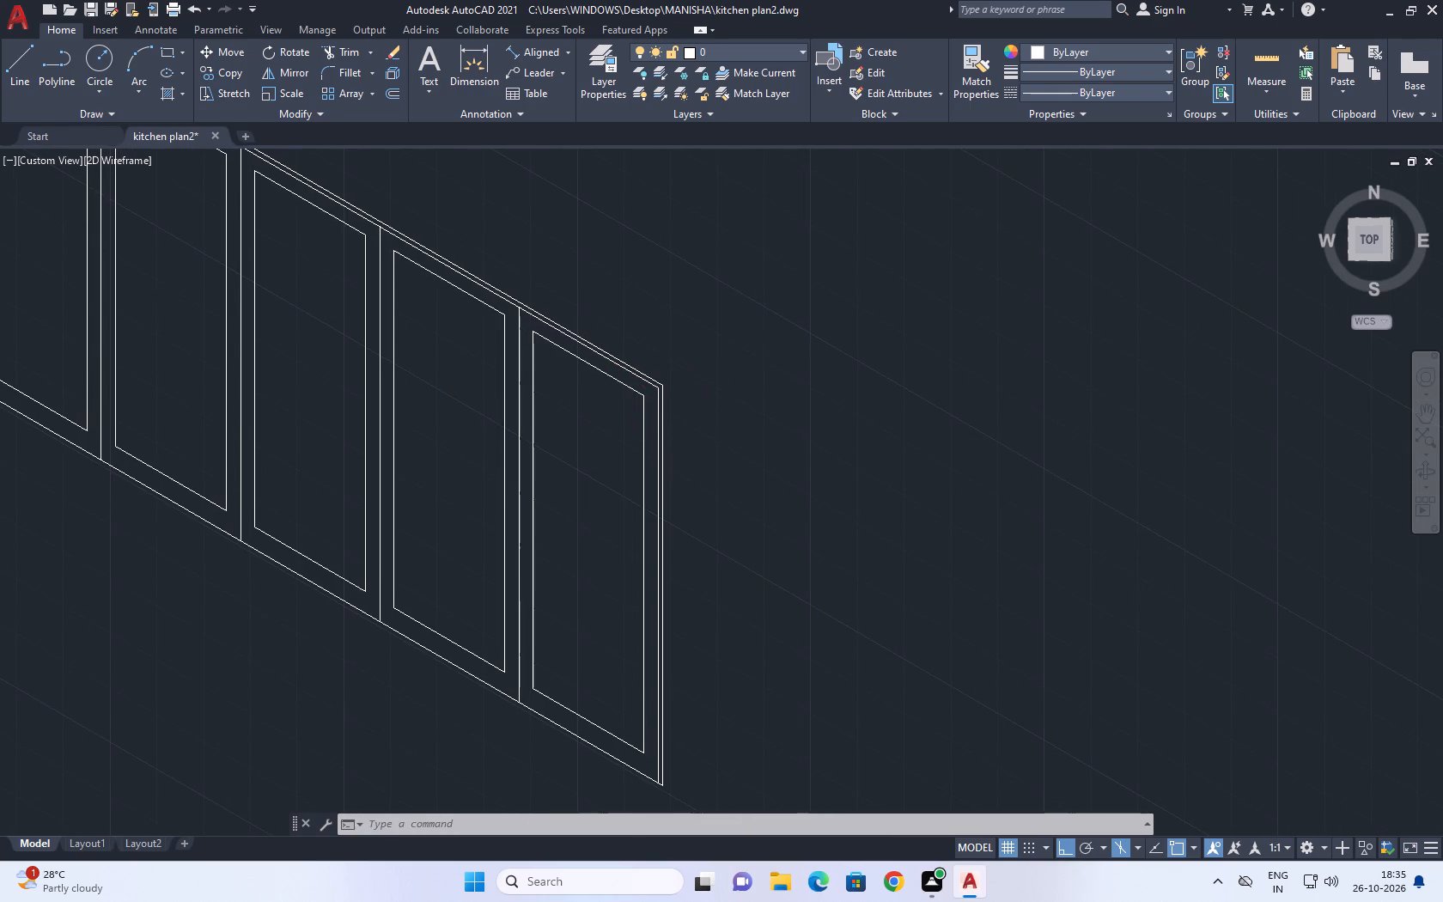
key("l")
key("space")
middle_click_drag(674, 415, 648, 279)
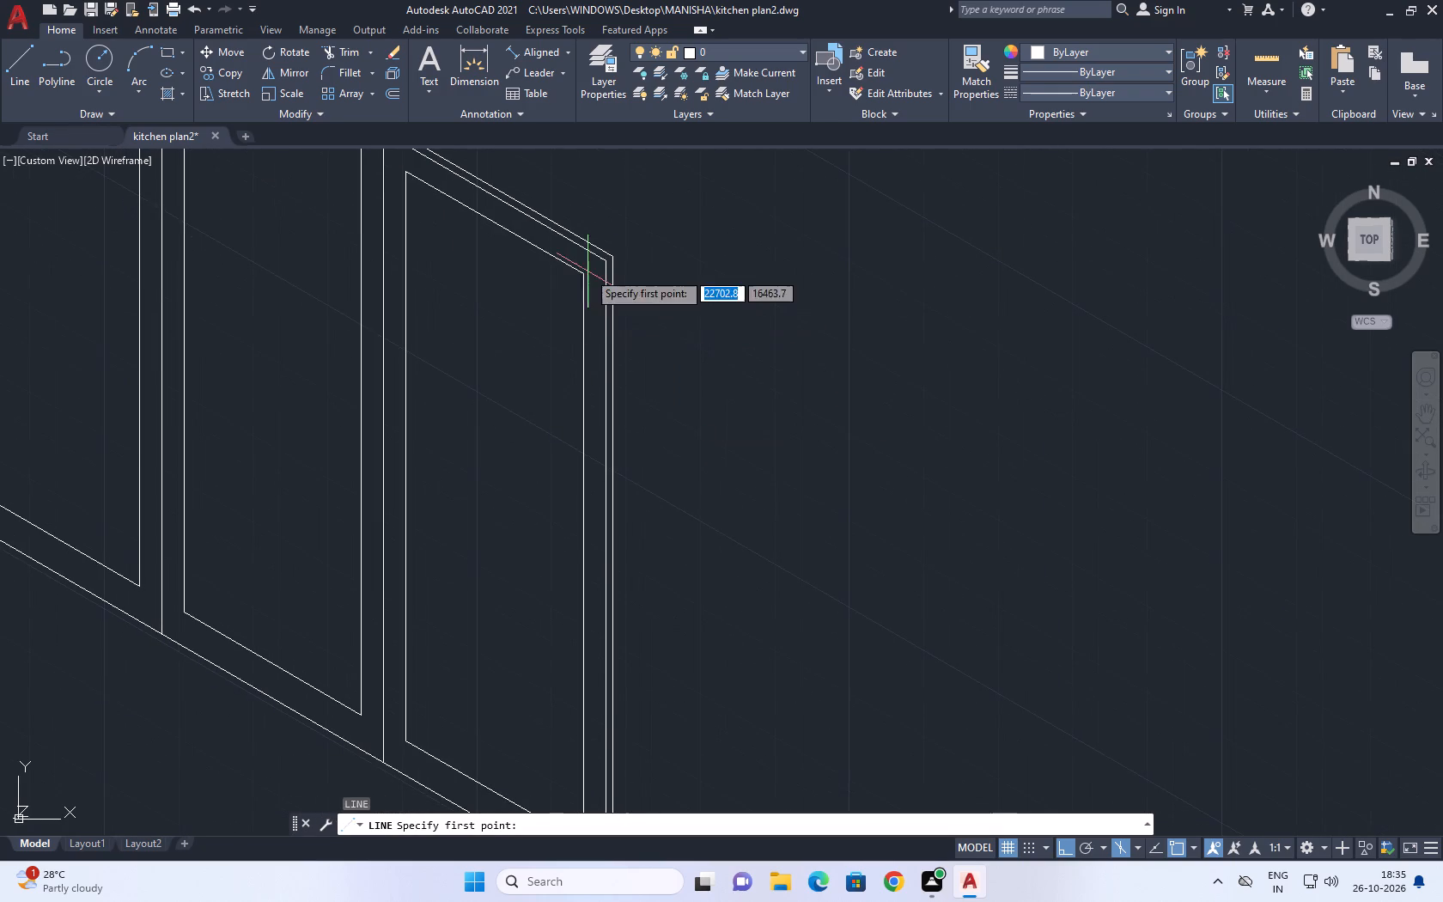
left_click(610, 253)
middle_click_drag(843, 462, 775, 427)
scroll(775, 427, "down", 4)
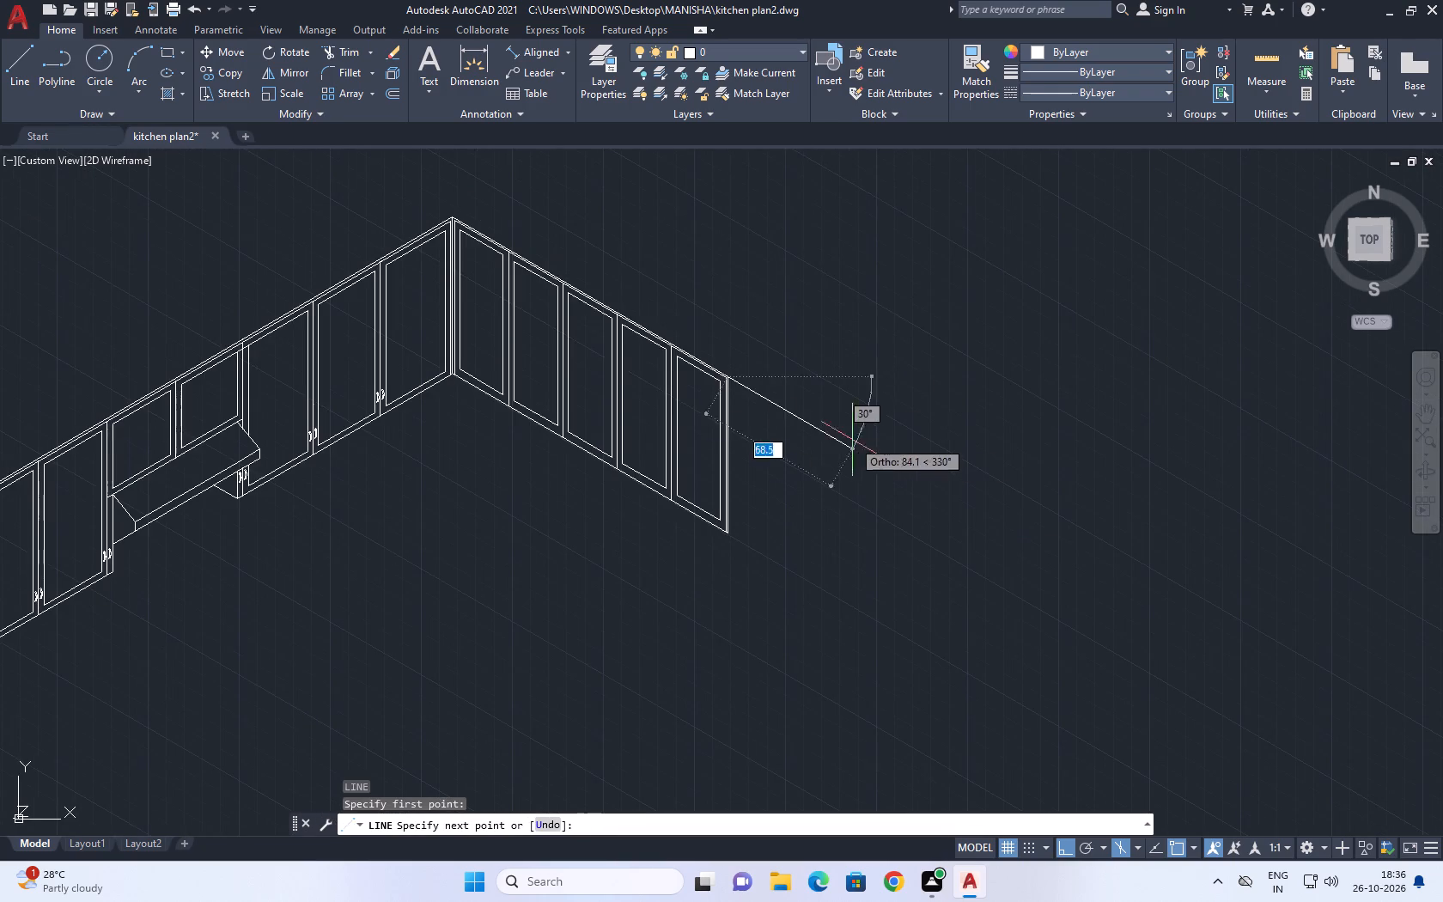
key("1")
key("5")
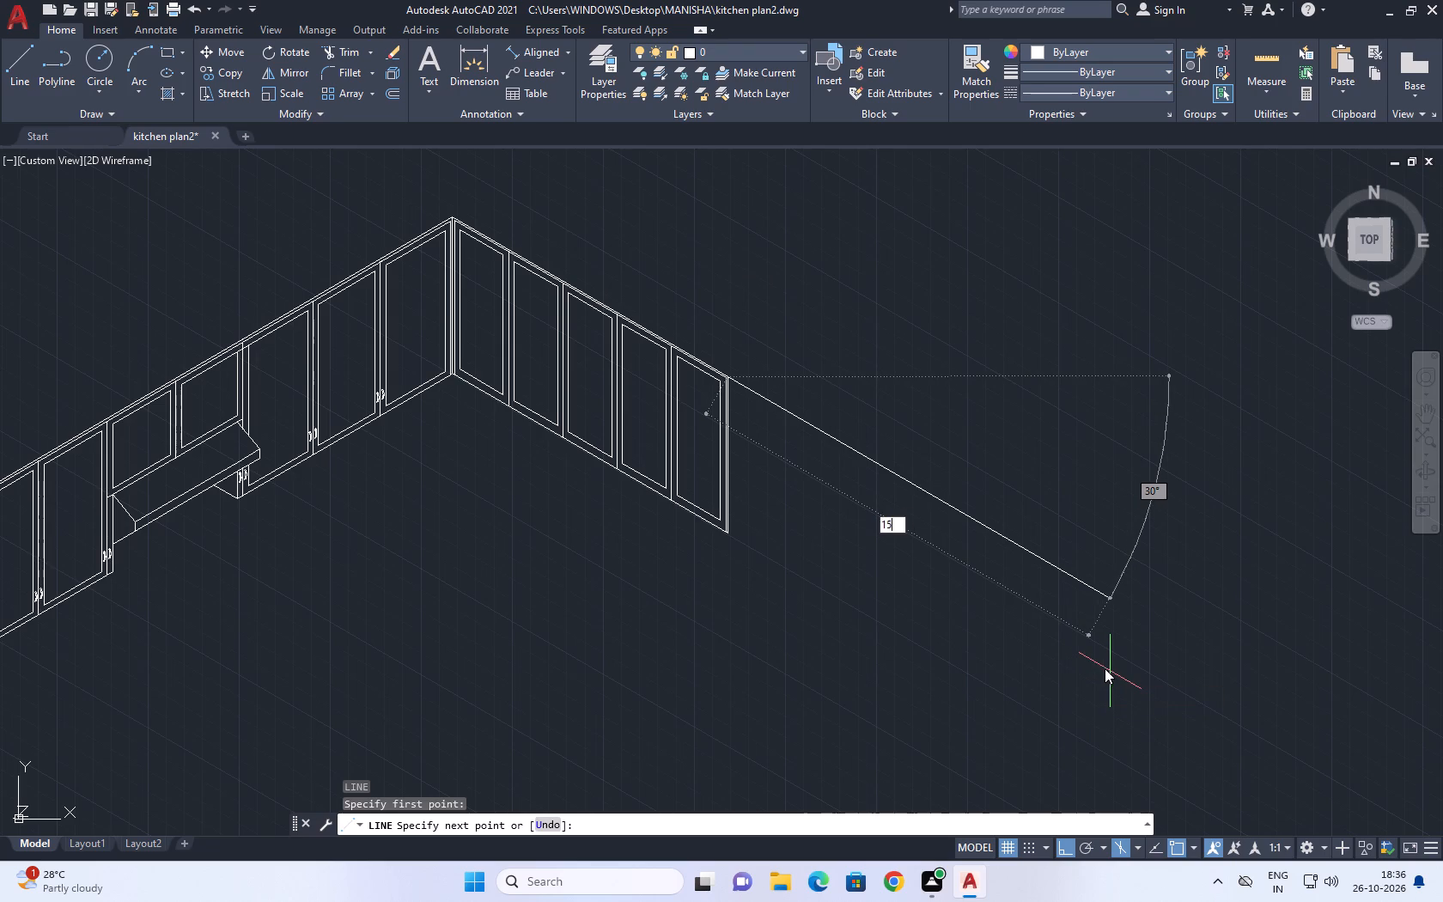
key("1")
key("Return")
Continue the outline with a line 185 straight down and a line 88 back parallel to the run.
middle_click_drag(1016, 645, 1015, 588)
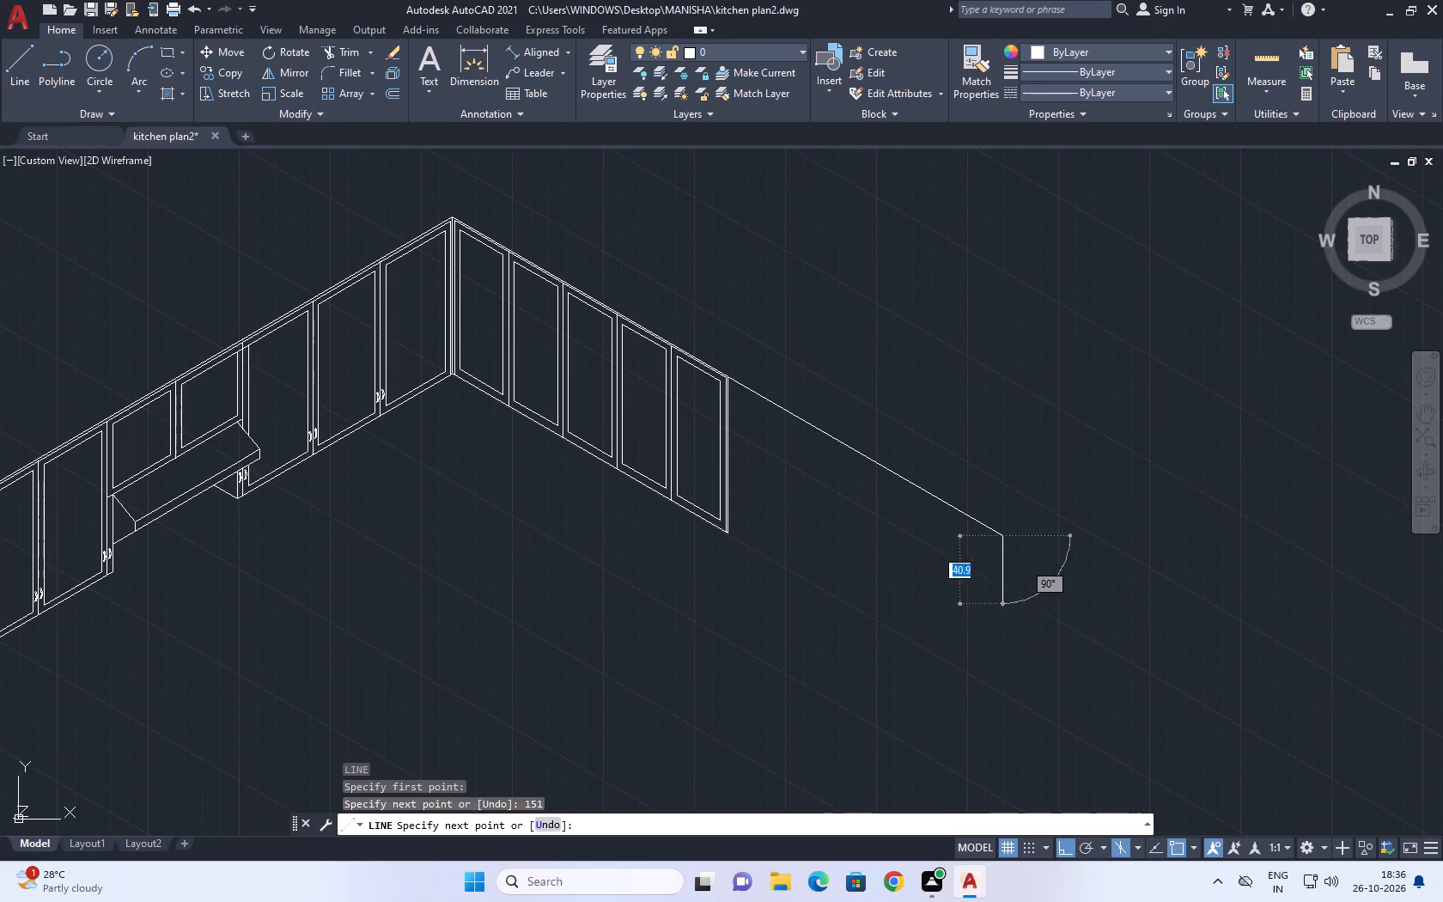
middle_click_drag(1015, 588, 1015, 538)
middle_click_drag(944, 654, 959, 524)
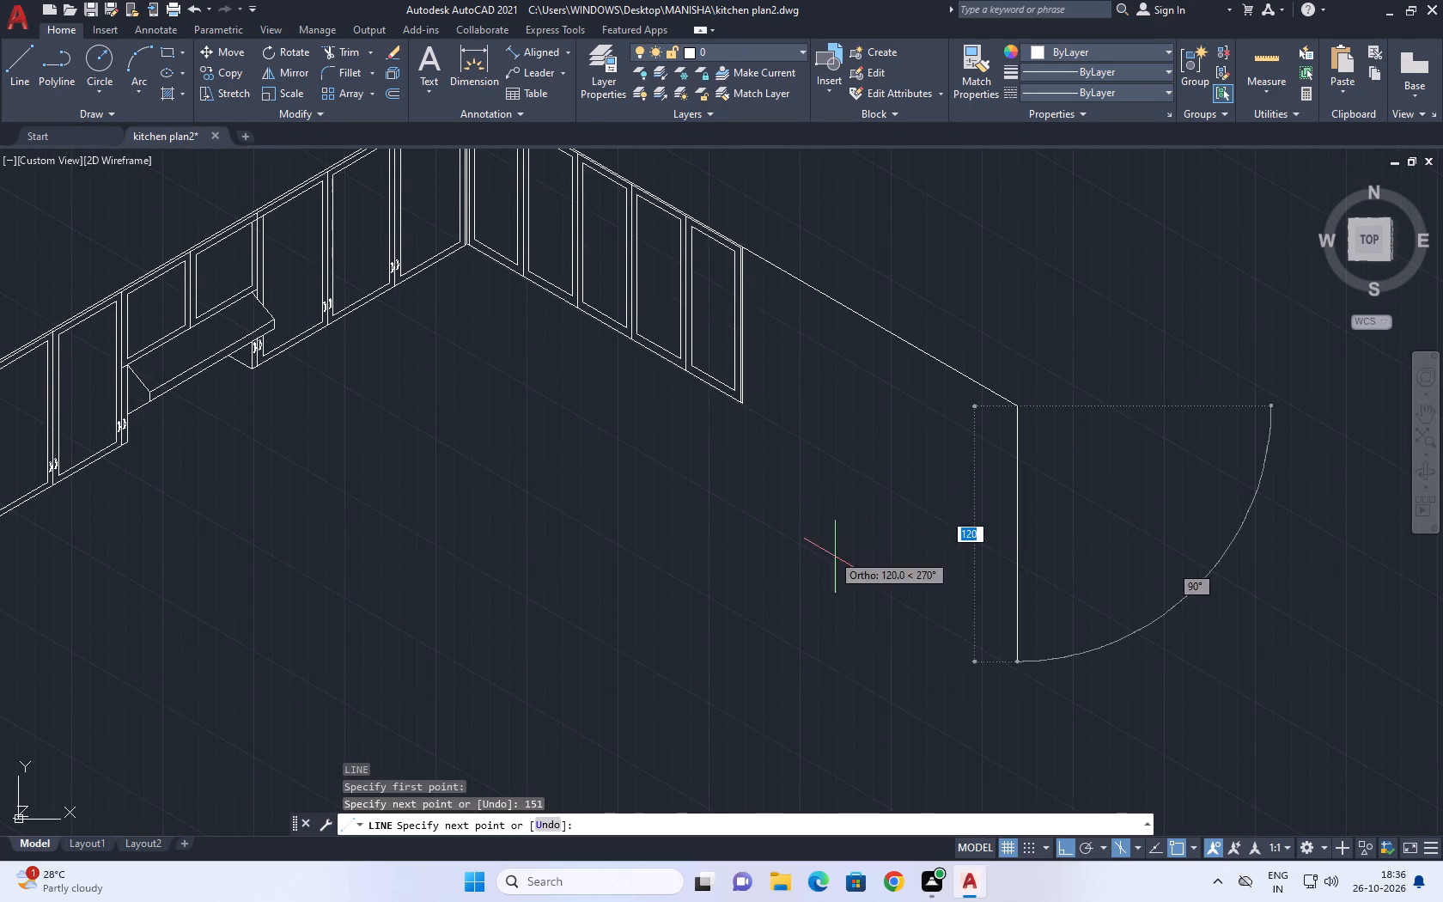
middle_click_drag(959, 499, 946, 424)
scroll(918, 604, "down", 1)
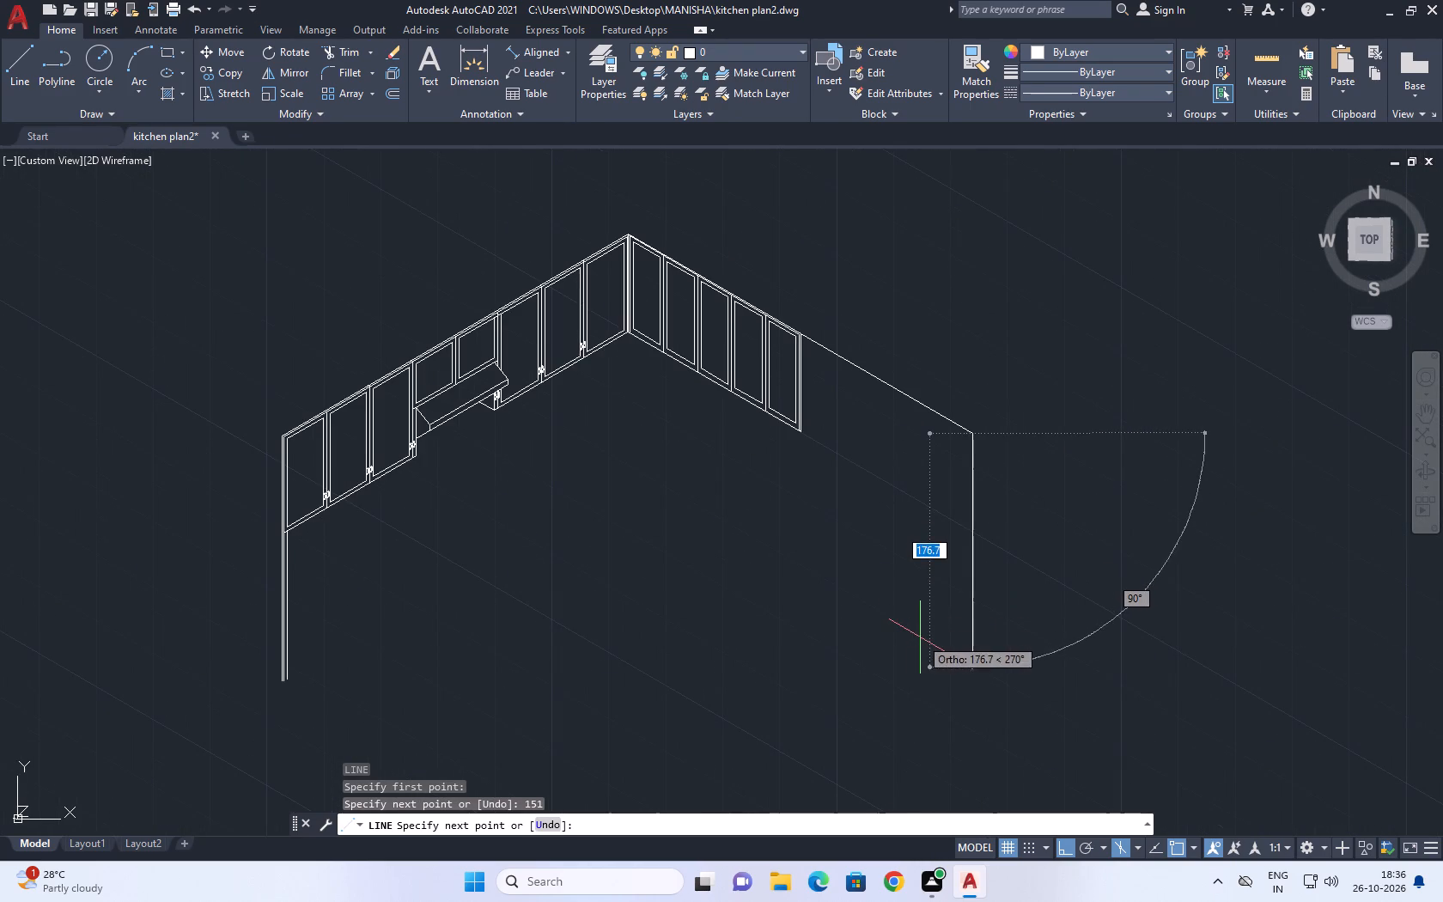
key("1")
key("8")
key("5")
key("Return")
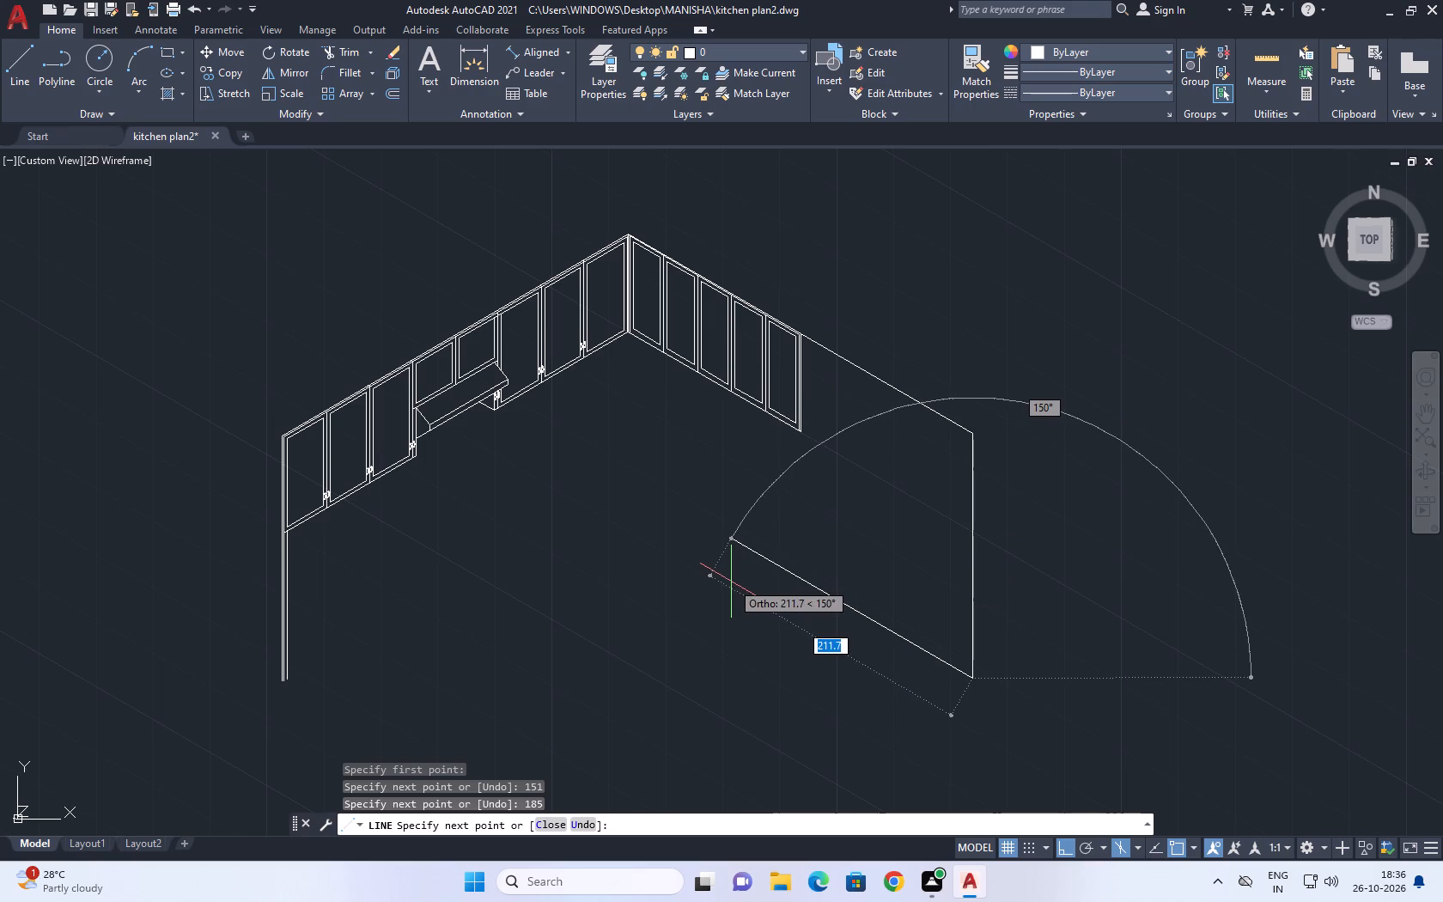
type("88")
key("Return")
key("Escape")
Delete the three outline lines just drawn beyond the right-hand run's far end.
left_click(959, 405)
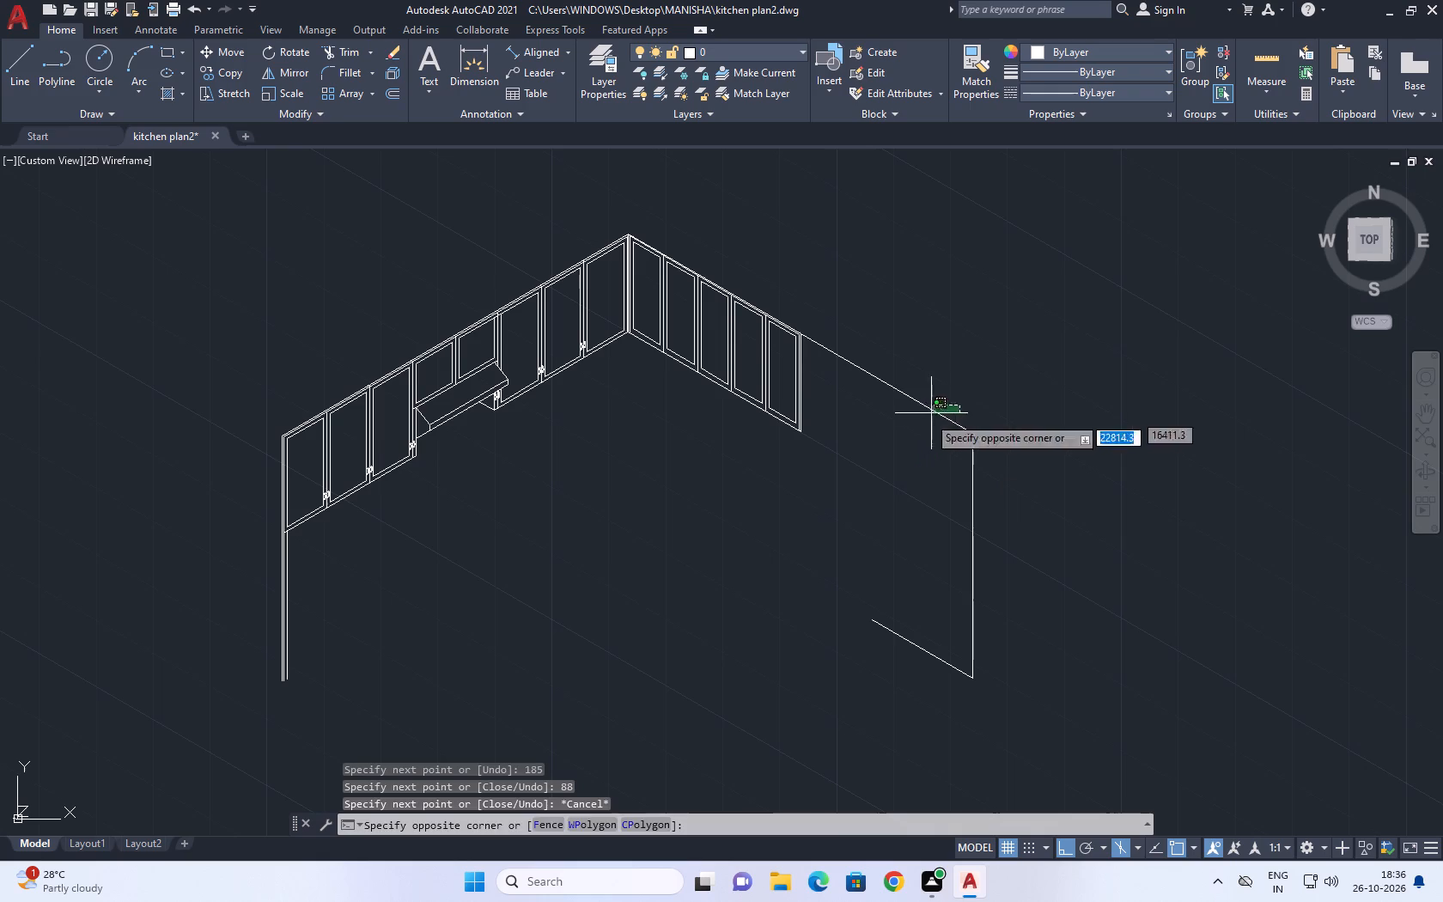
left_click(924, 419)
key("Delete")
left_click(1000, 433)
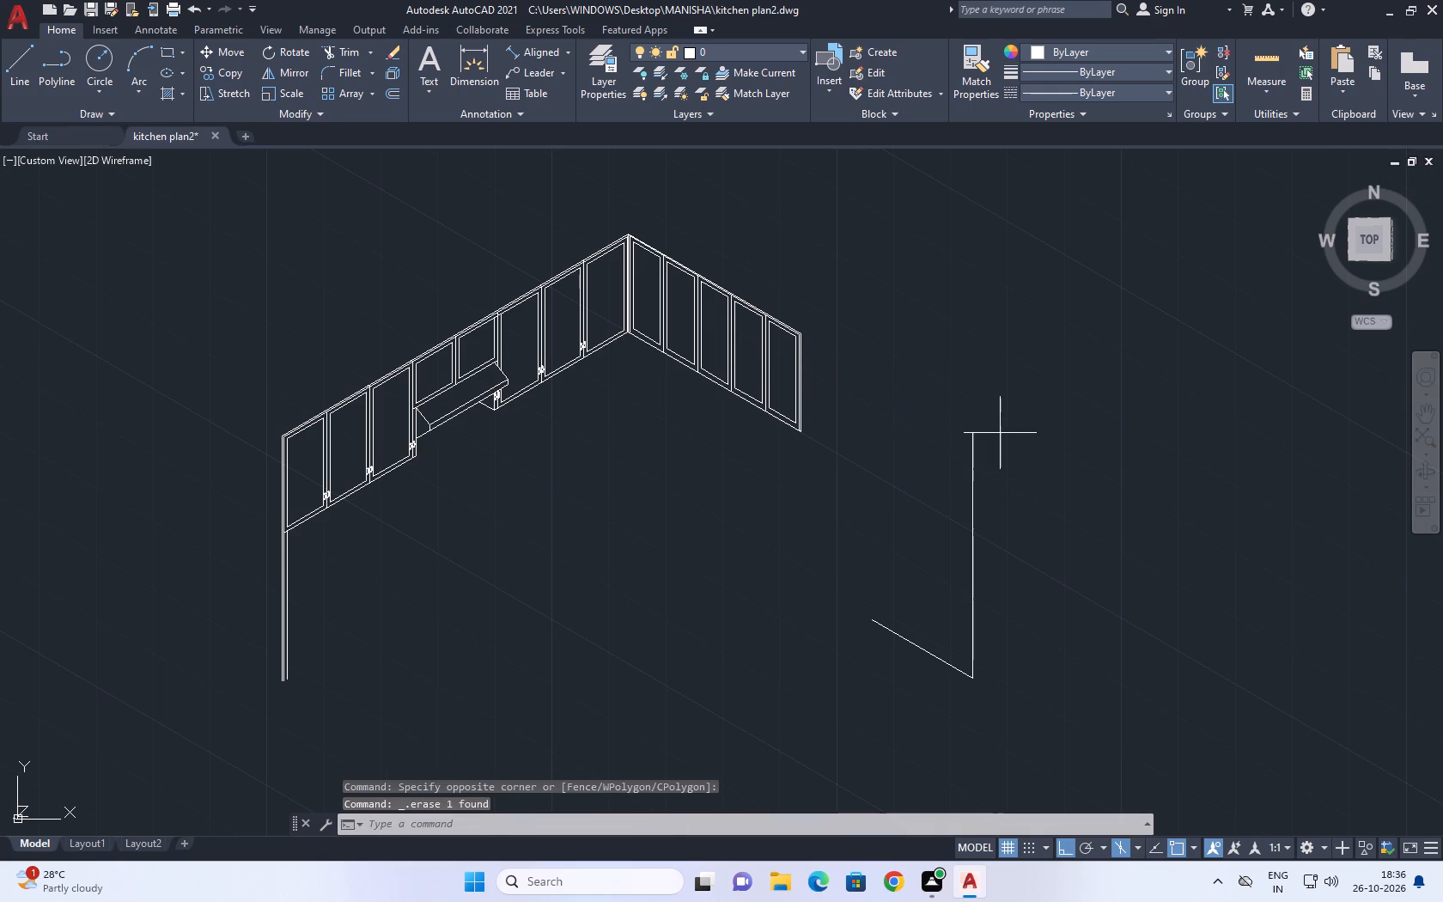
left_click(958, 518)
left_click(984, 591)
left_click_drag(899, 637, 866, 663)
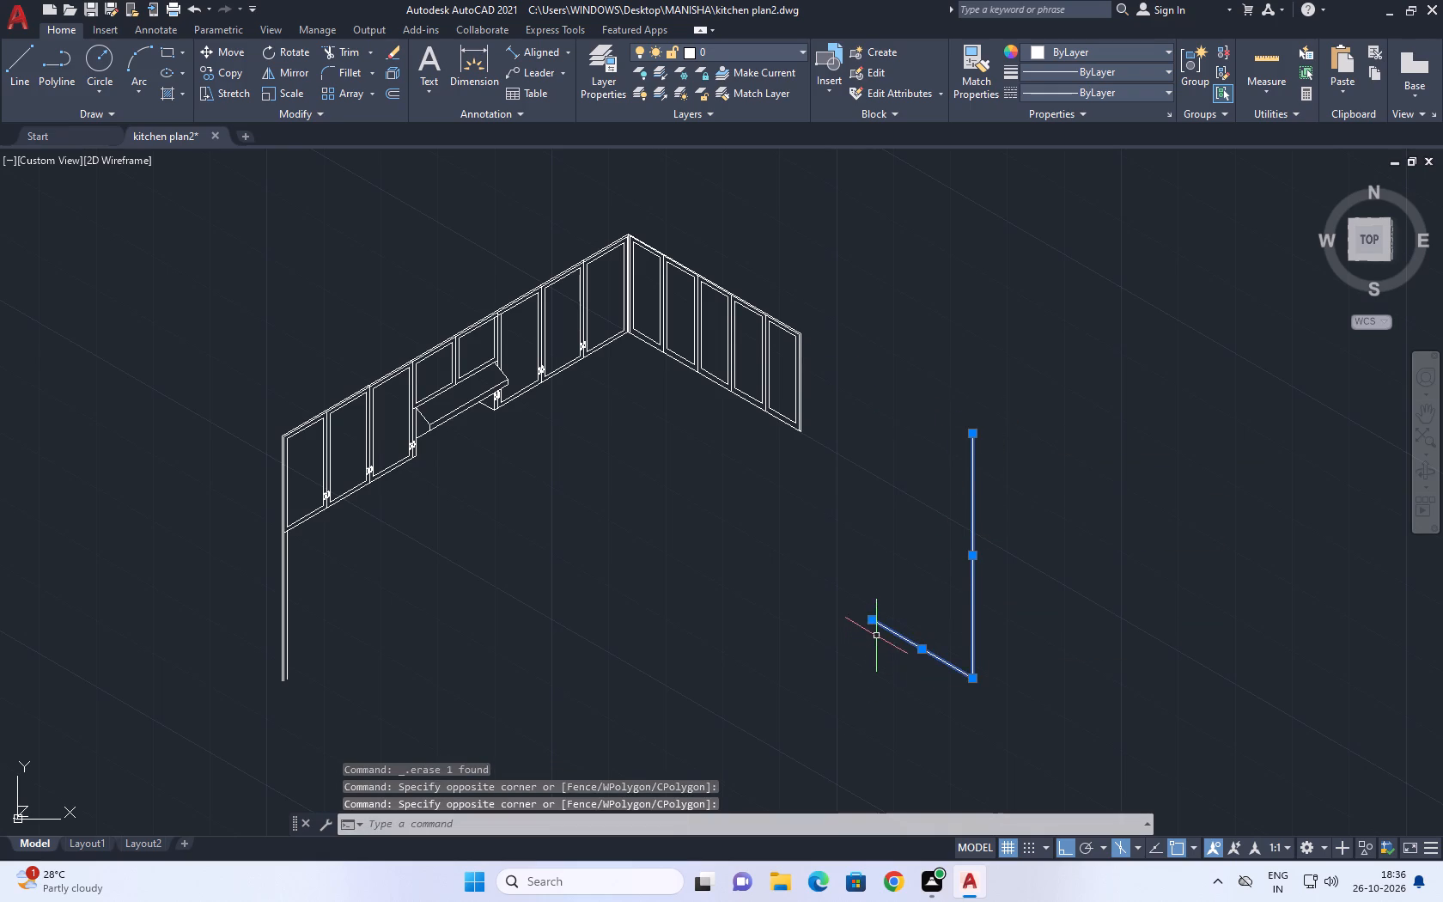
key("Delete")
Draw an 88-long line from the right-hand run's top outer end corner, continuing the top edge direction.
middle_click_drag(848, 478, 864, 620)
key("l")
key("space")
scroll(830, 480, "up", 5)
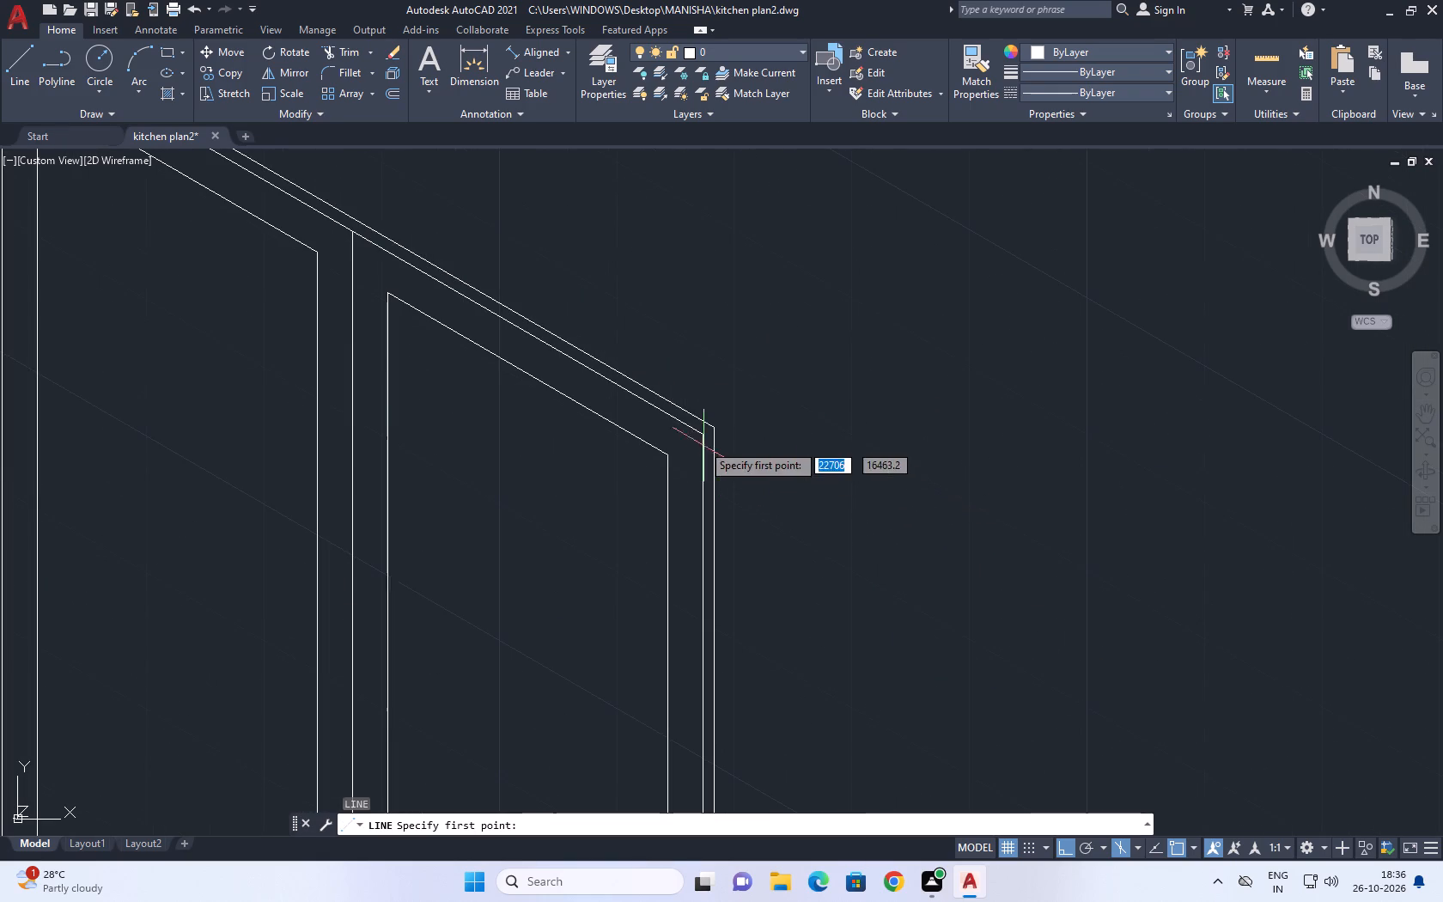
left_click(710, 425)
middle_click_drag(1011, 606, 731, 337)
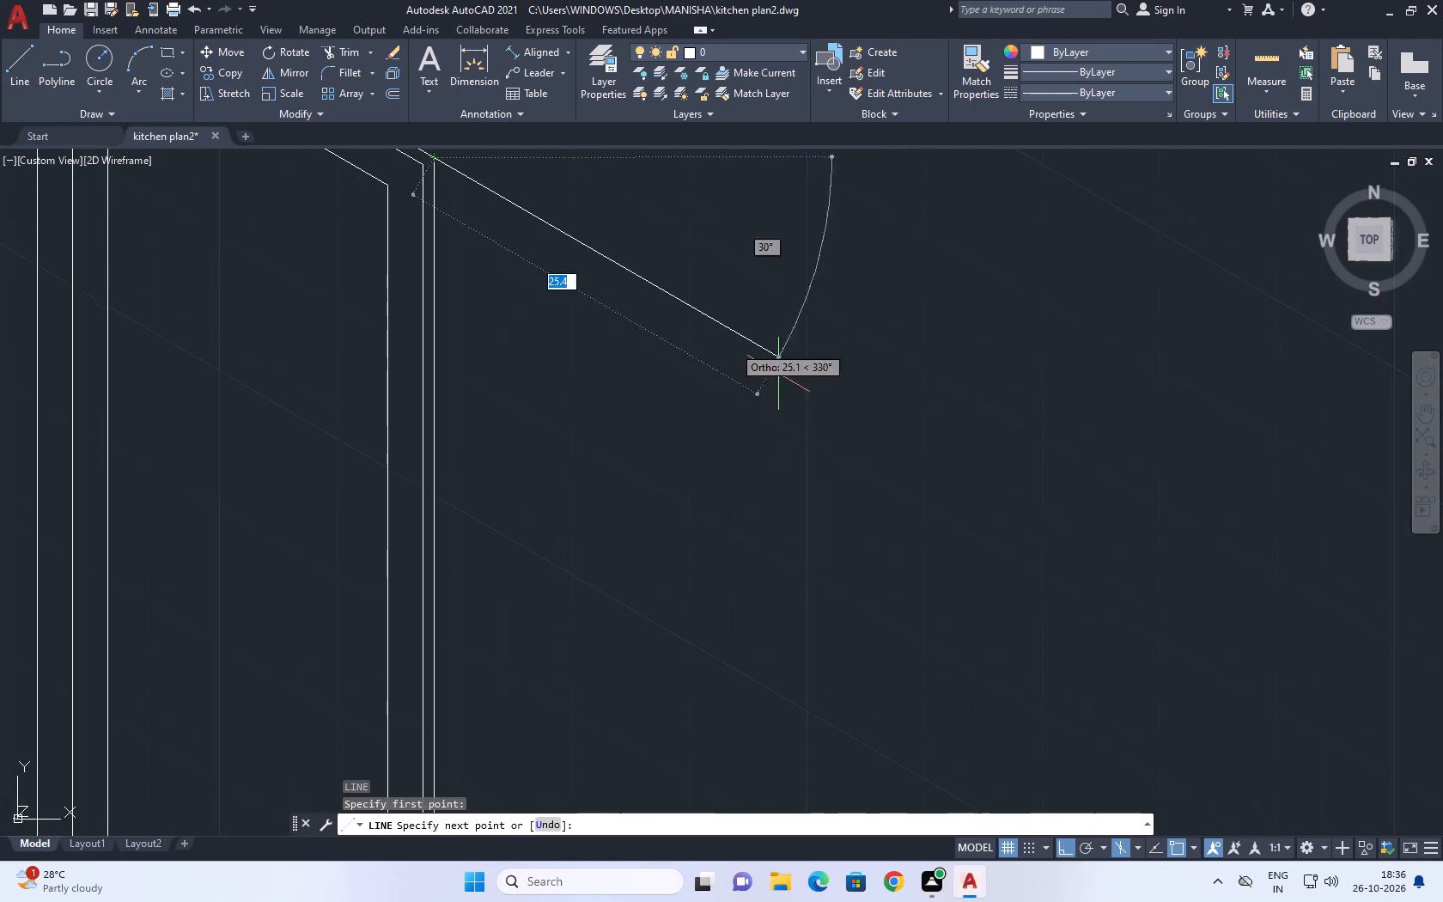
scroll(911, 442, "down", 1)
key("8")
key("8")
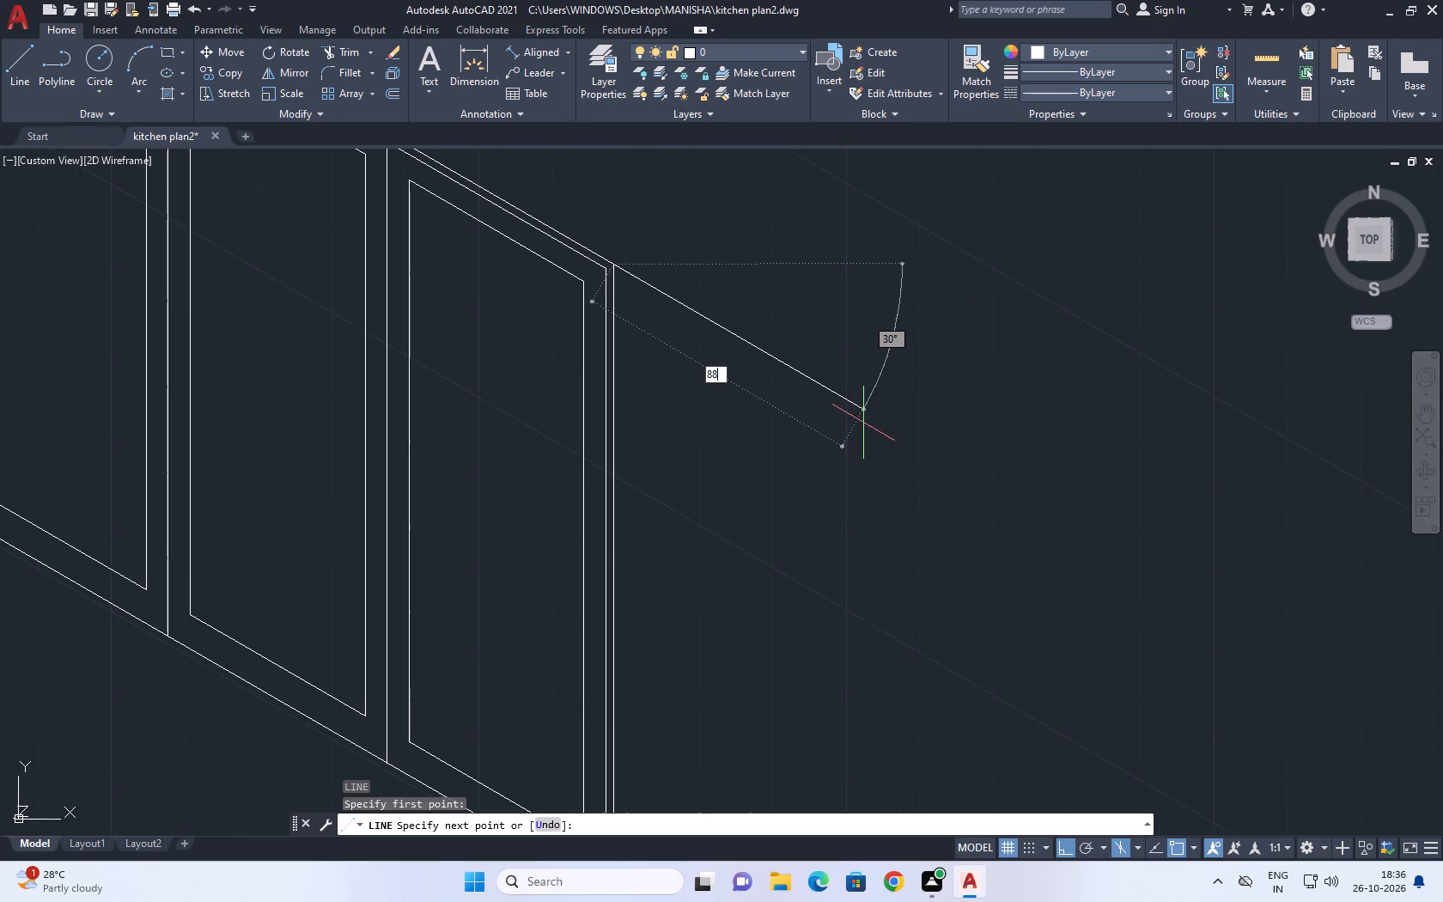
key("Return")
Complete the tall unit outline with lines 185 straight down, 88 back parallel to the run, and up to the starting corner.
scroll(844, 474, "down", 4)
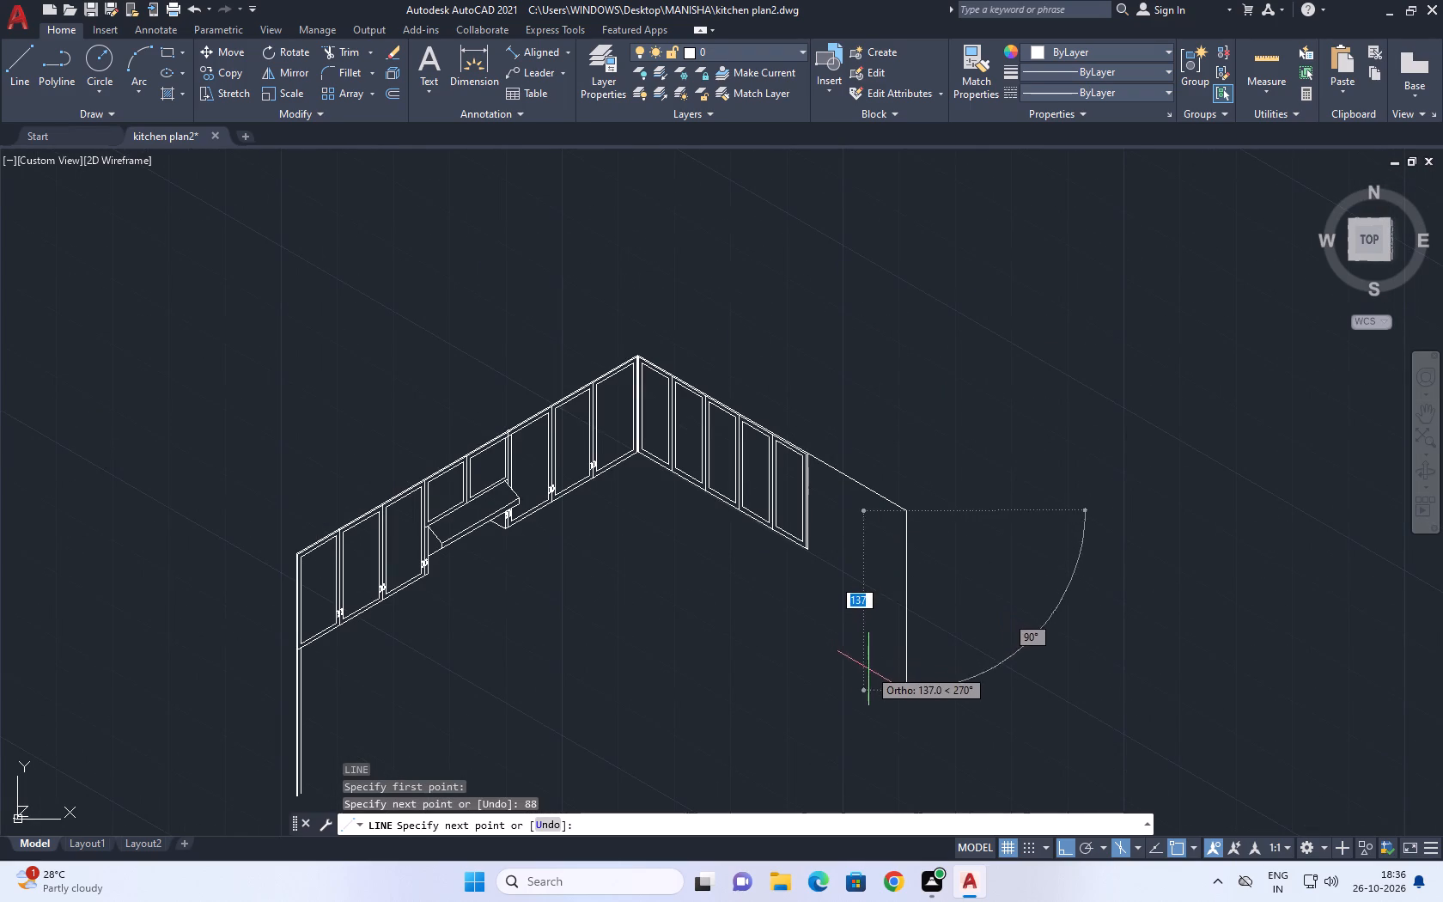
scroll(886, 670, "up", 2)
key("1")
key("8")
key("5")
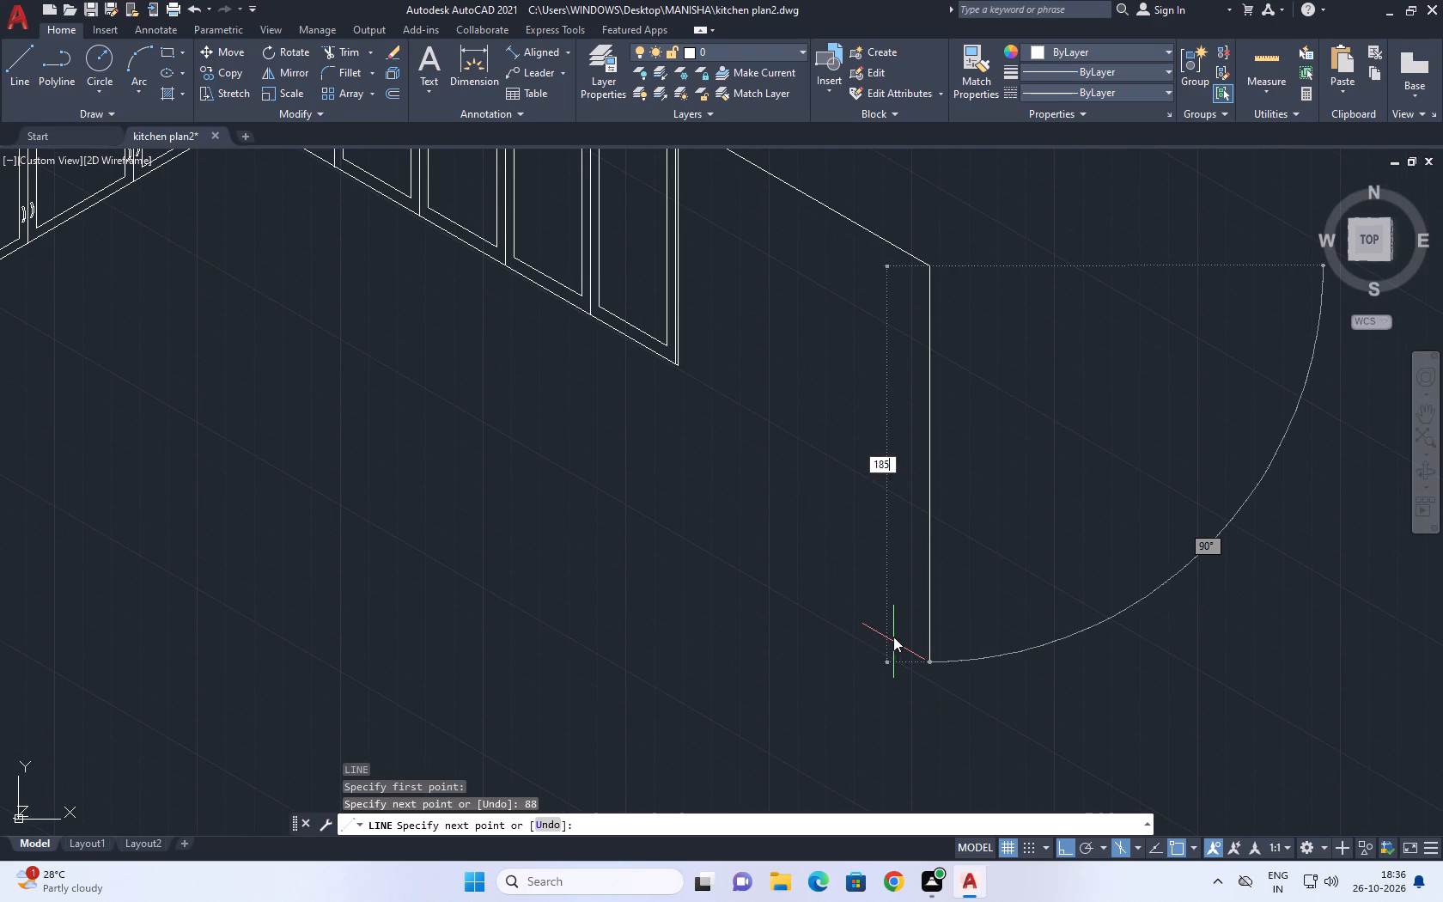
key("Return")
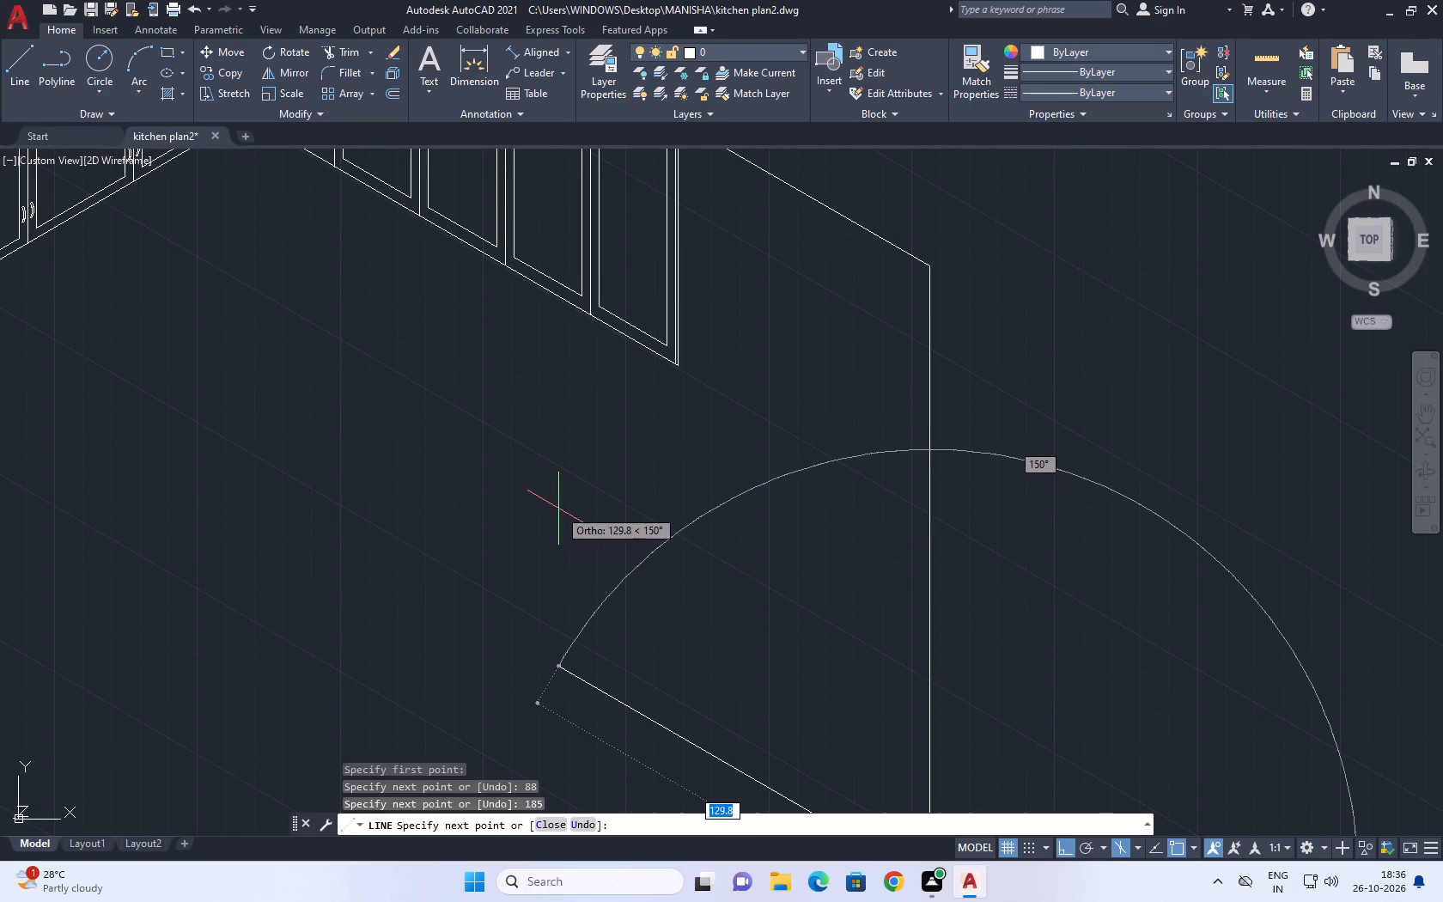
type("88")
key("Return")
scroll(731, 251, "up", 1)
middle_click_drag(713, 202, 778, 374)
left_click(709, 216)
key("Escape")
Draw a vertical dividing line from the midpoint of the tall unit's top edge to the midpoint of its bottom edge.
scroll(772, 292, "down", 1)
middle_click_drag(789, 318, 883, 391)
key("l")
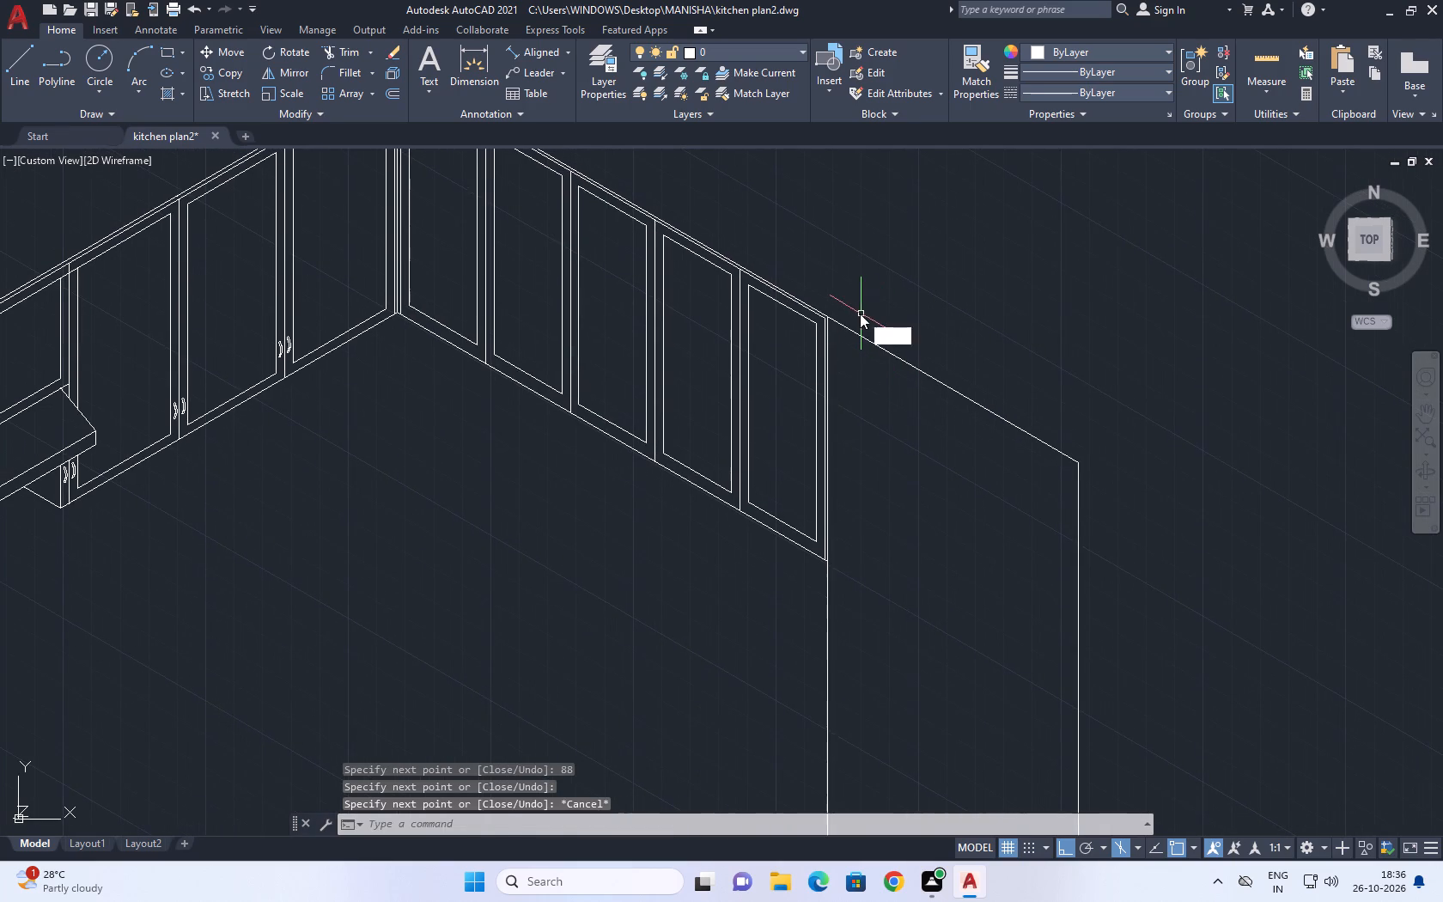
key("space")
left_click(950, 387)
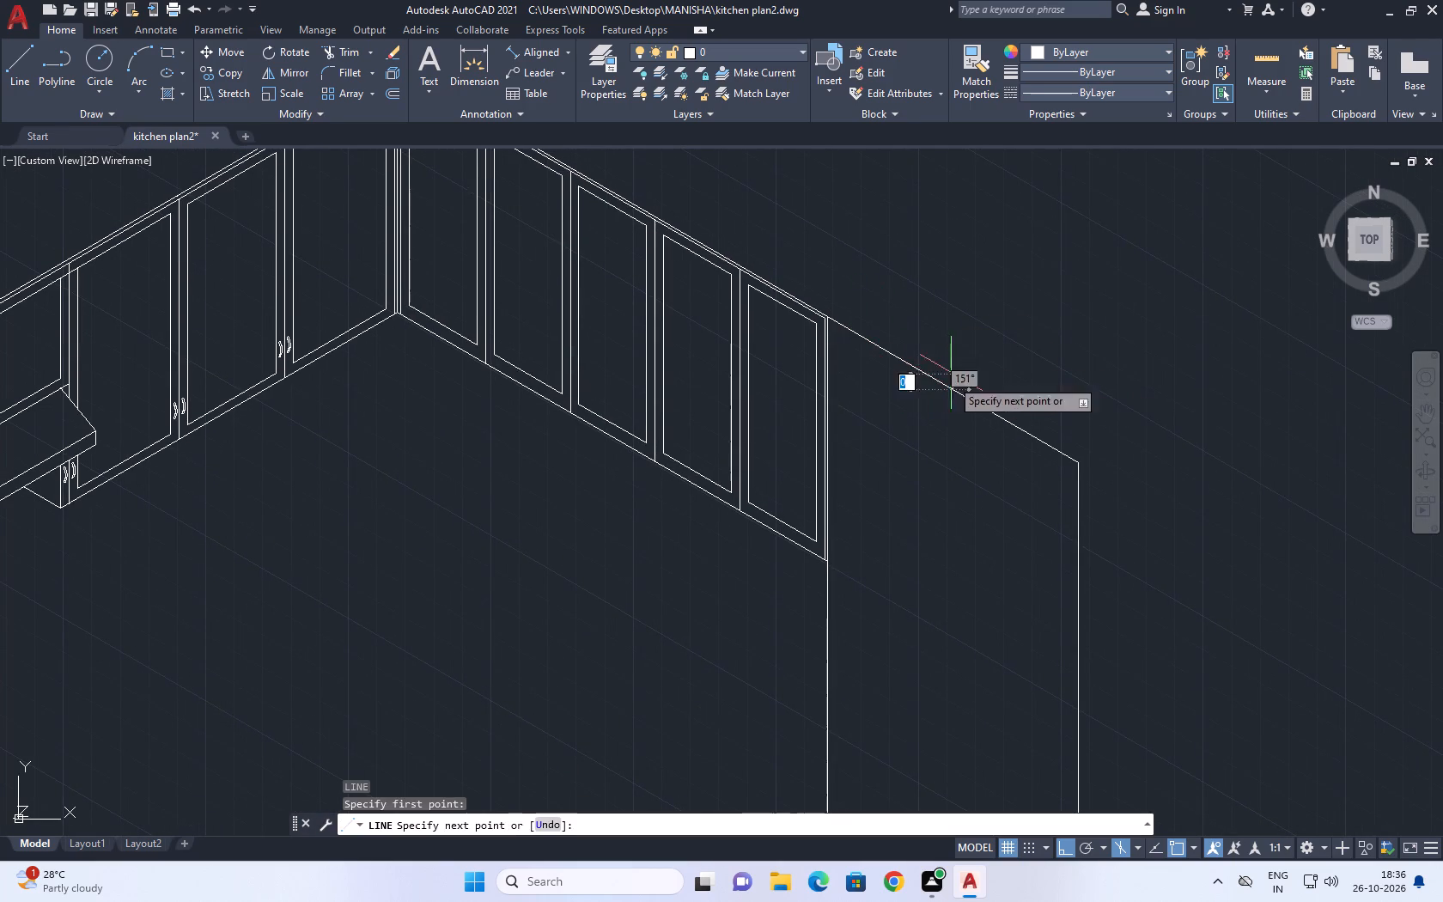
scroll(953, 320, "down", 4)
scroll(928, 451, "up", 3)
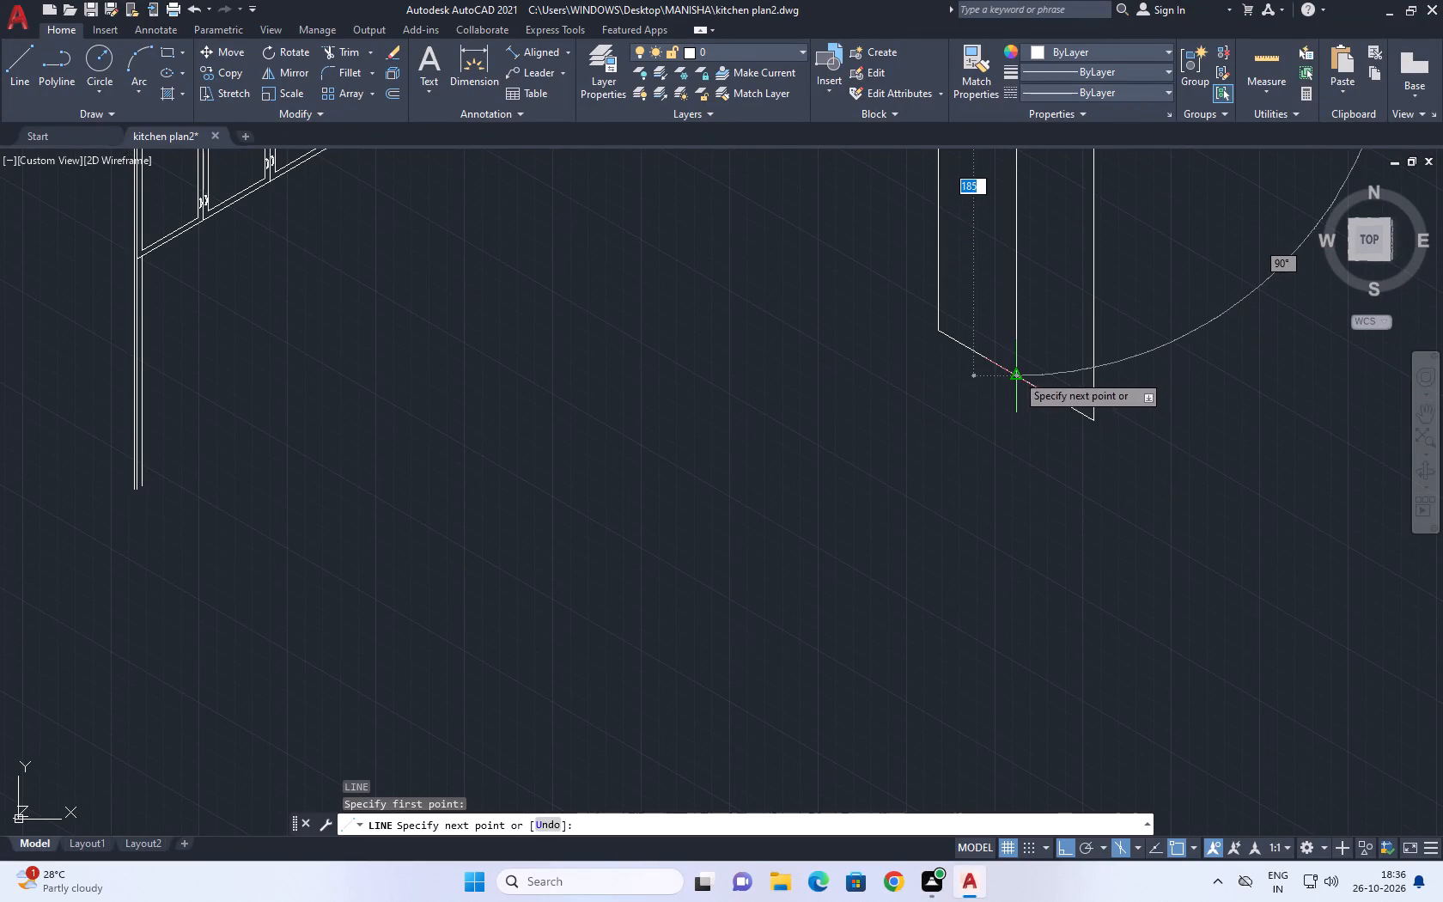
left_click(1014, 373)
key("Escape")
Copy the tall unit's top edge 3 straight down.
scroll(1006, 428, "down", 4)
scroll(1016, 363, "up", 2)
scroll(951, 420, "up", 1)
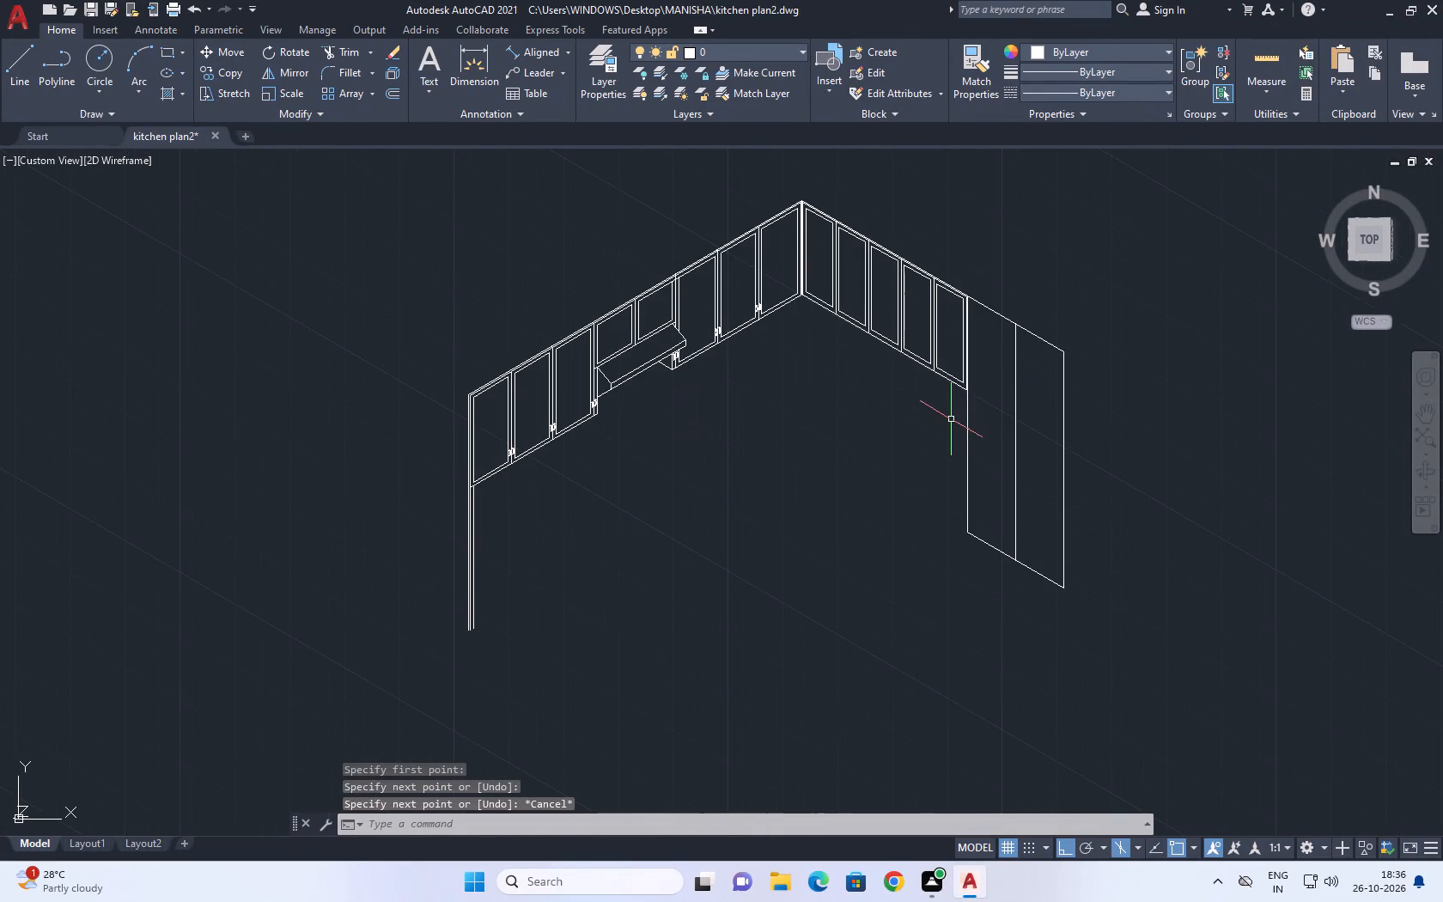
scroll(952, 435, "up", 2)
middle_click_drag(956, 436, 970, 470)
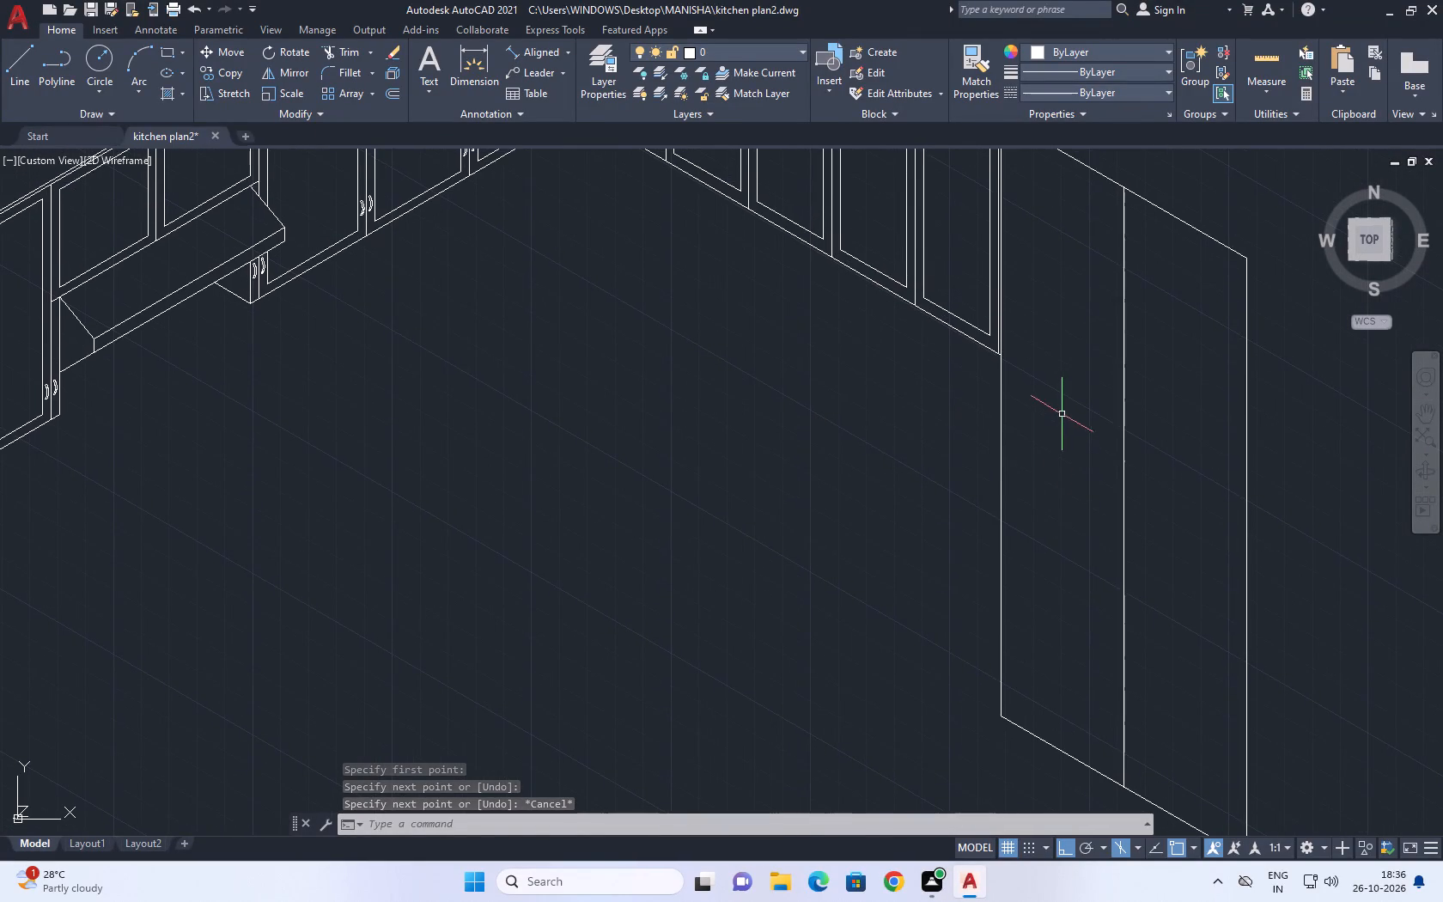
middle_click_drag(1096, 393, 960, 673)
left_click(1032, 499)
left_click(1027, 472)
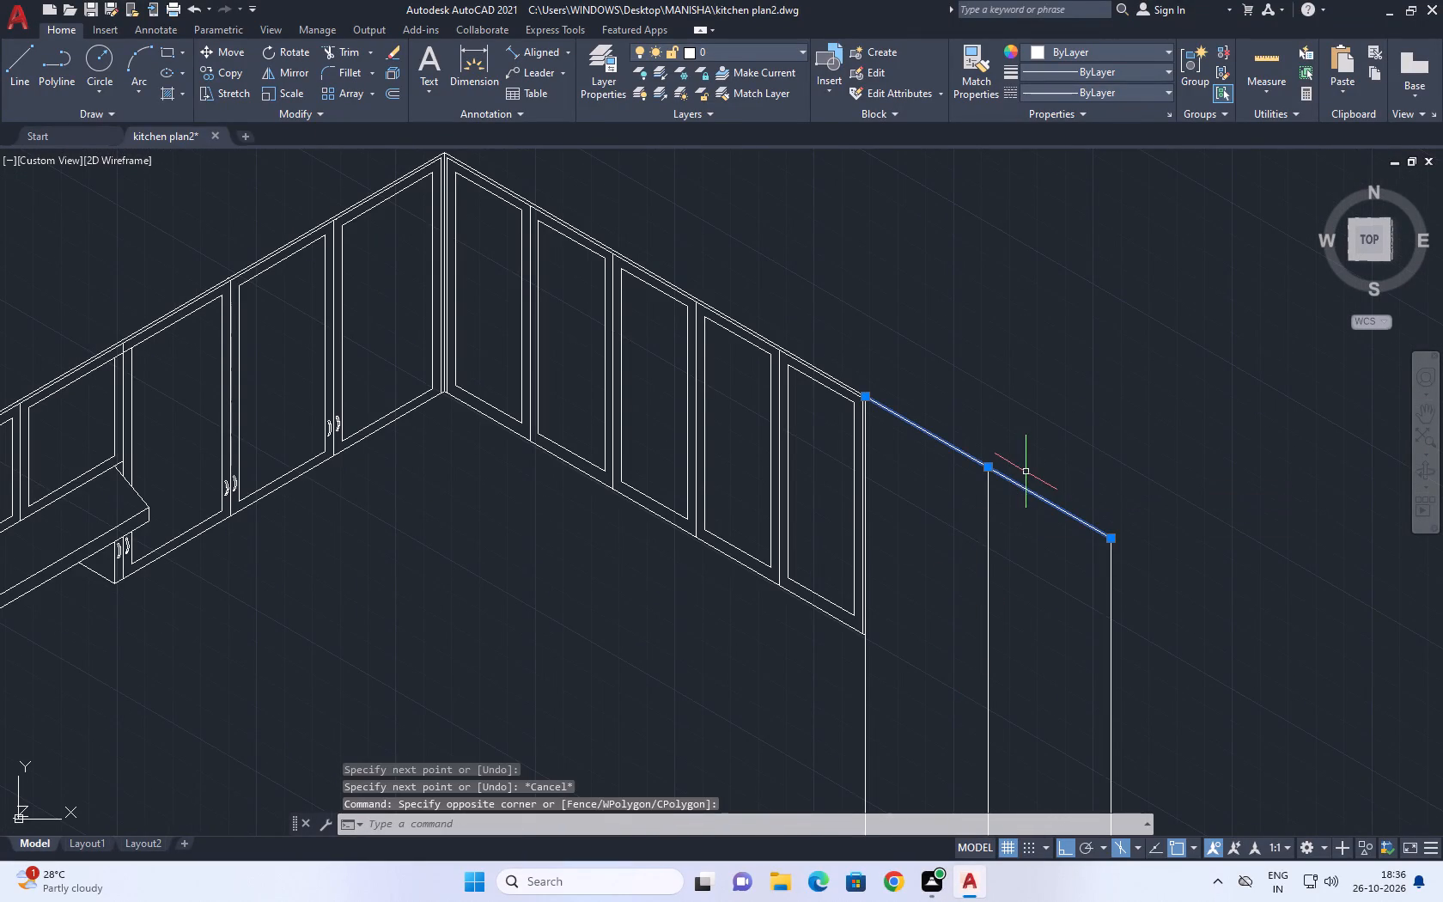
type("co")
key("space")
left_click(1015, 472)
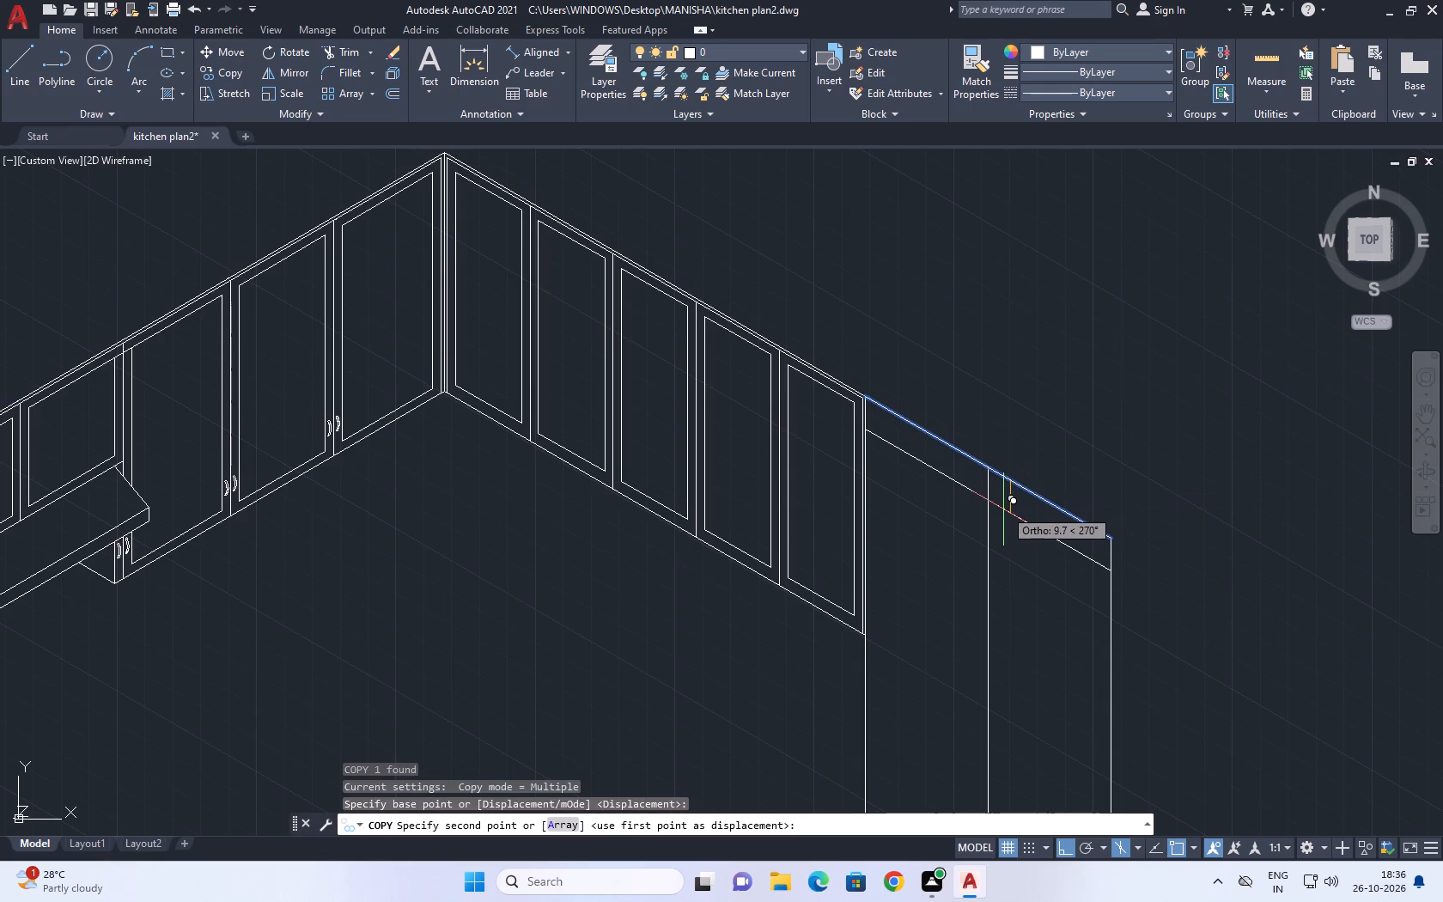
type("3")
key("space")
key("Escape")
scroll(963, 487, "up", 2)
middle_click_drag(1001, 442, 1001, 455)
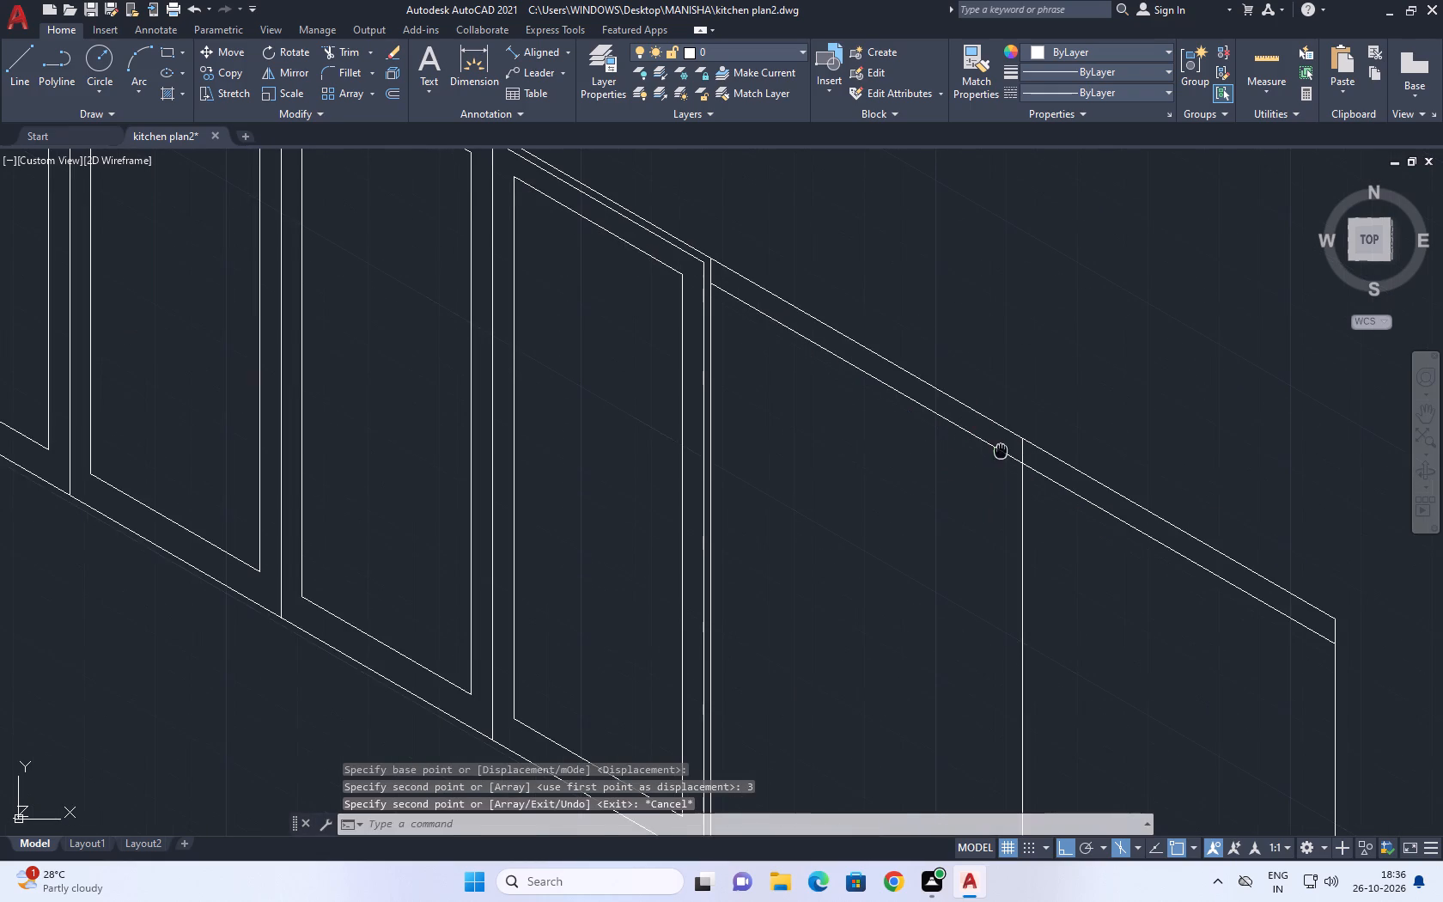
Trim the stub of the tall unit's dividing line between the top edge and the copied line beneath it.
middle_click_drag(1001, 455, 968, 531)
key("t")
key("r")
key("space")
scroll(980, 521, "up", 2)
left_click(995, 580)
left_click(1018, 583)
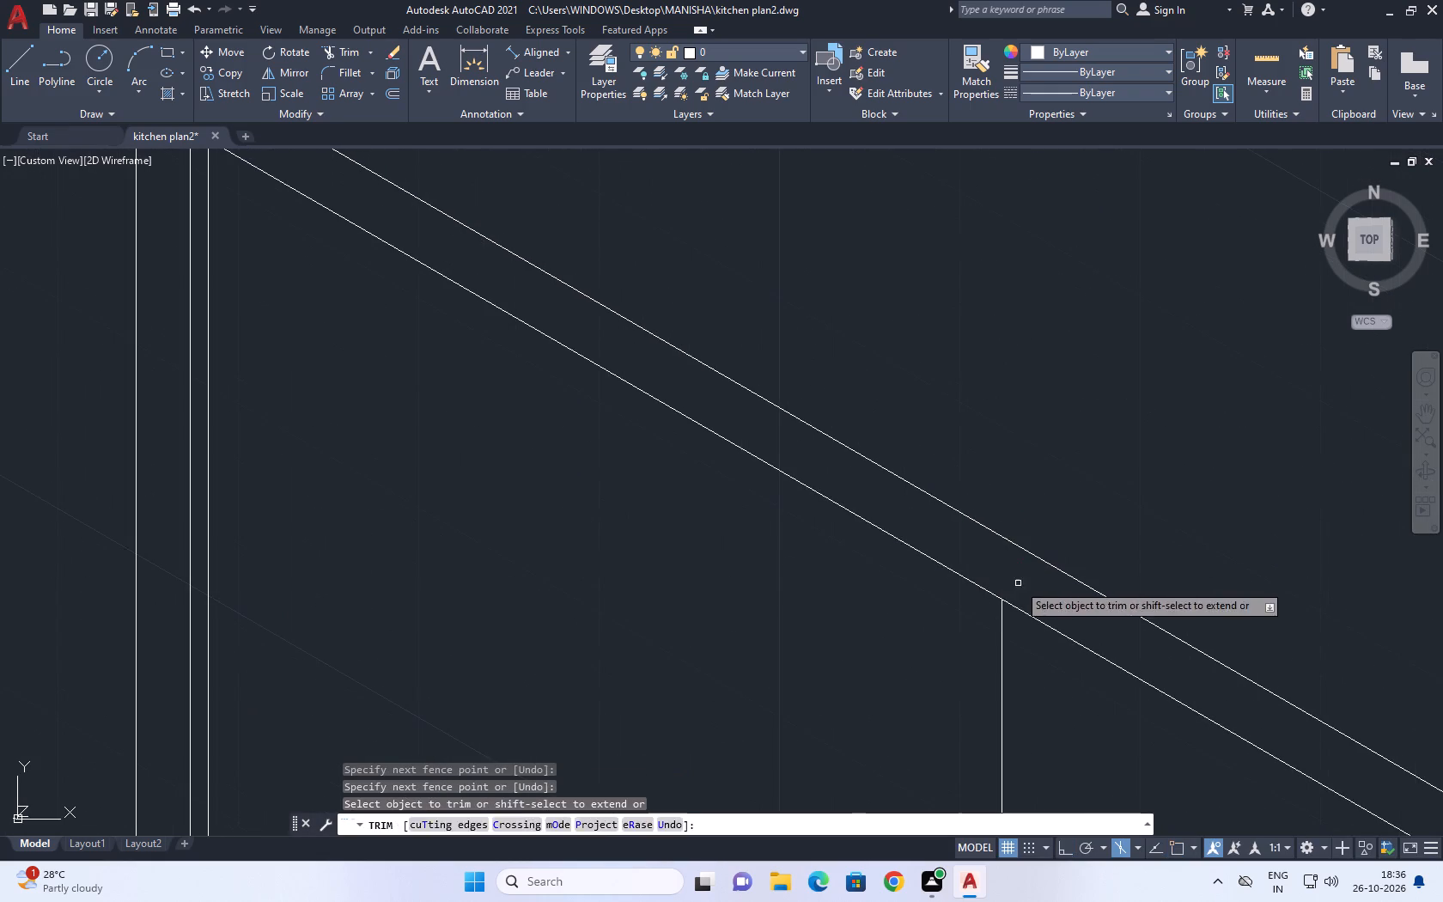
key("Escape")
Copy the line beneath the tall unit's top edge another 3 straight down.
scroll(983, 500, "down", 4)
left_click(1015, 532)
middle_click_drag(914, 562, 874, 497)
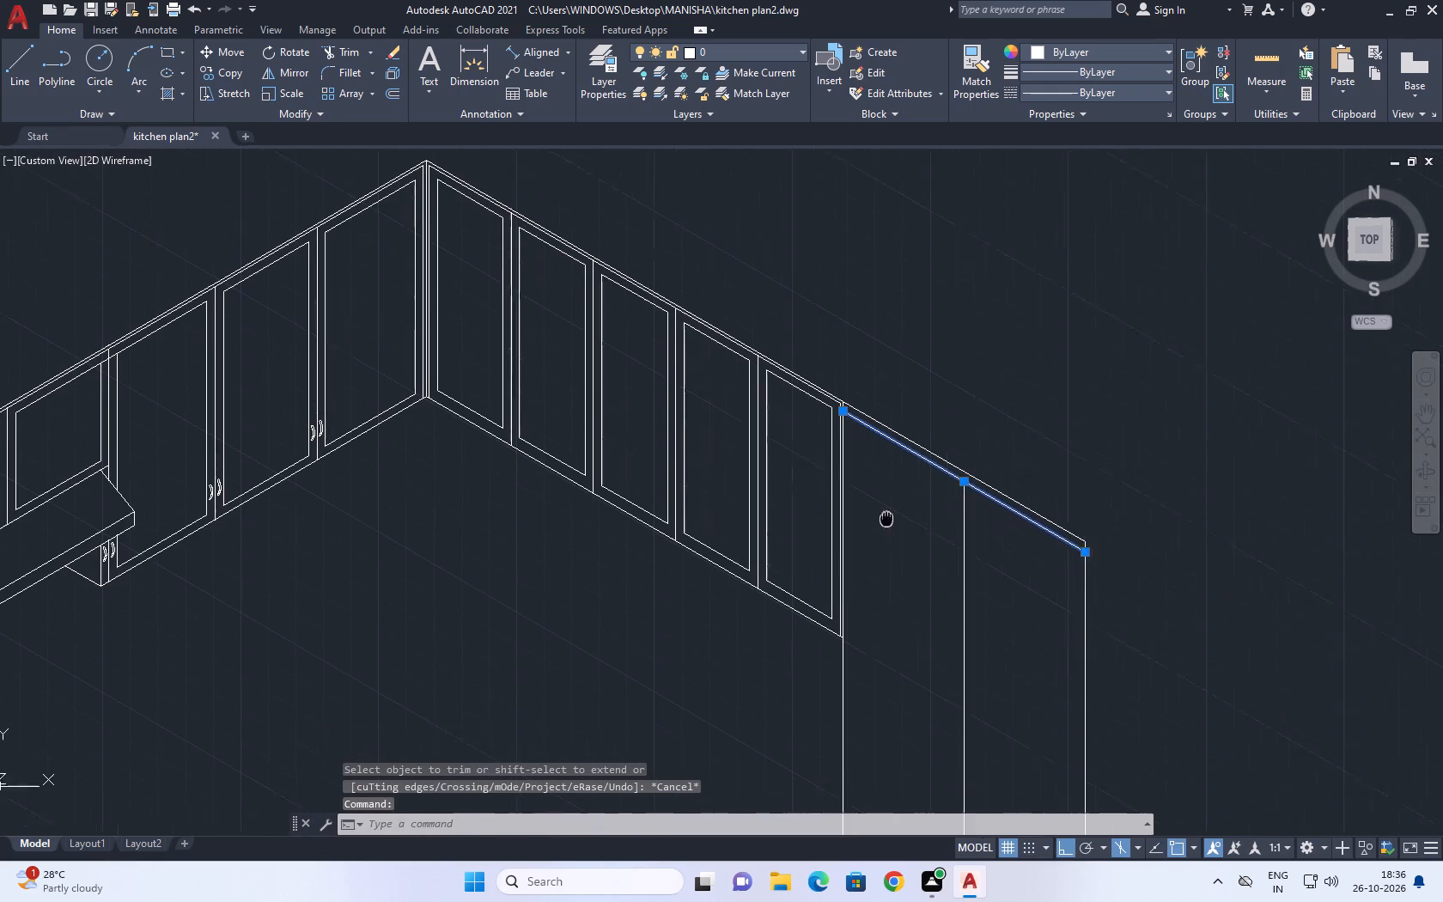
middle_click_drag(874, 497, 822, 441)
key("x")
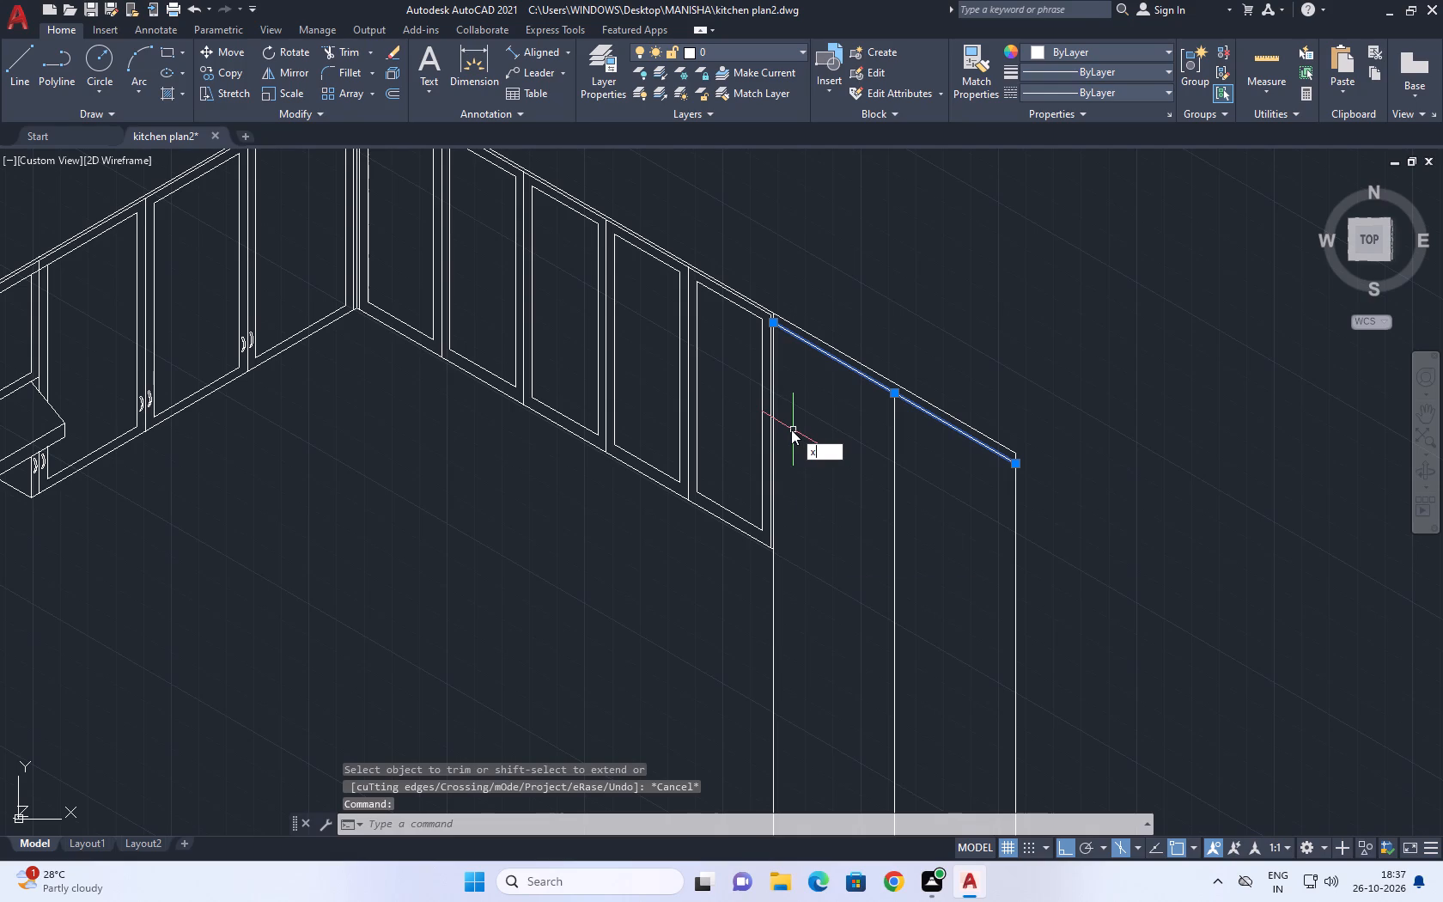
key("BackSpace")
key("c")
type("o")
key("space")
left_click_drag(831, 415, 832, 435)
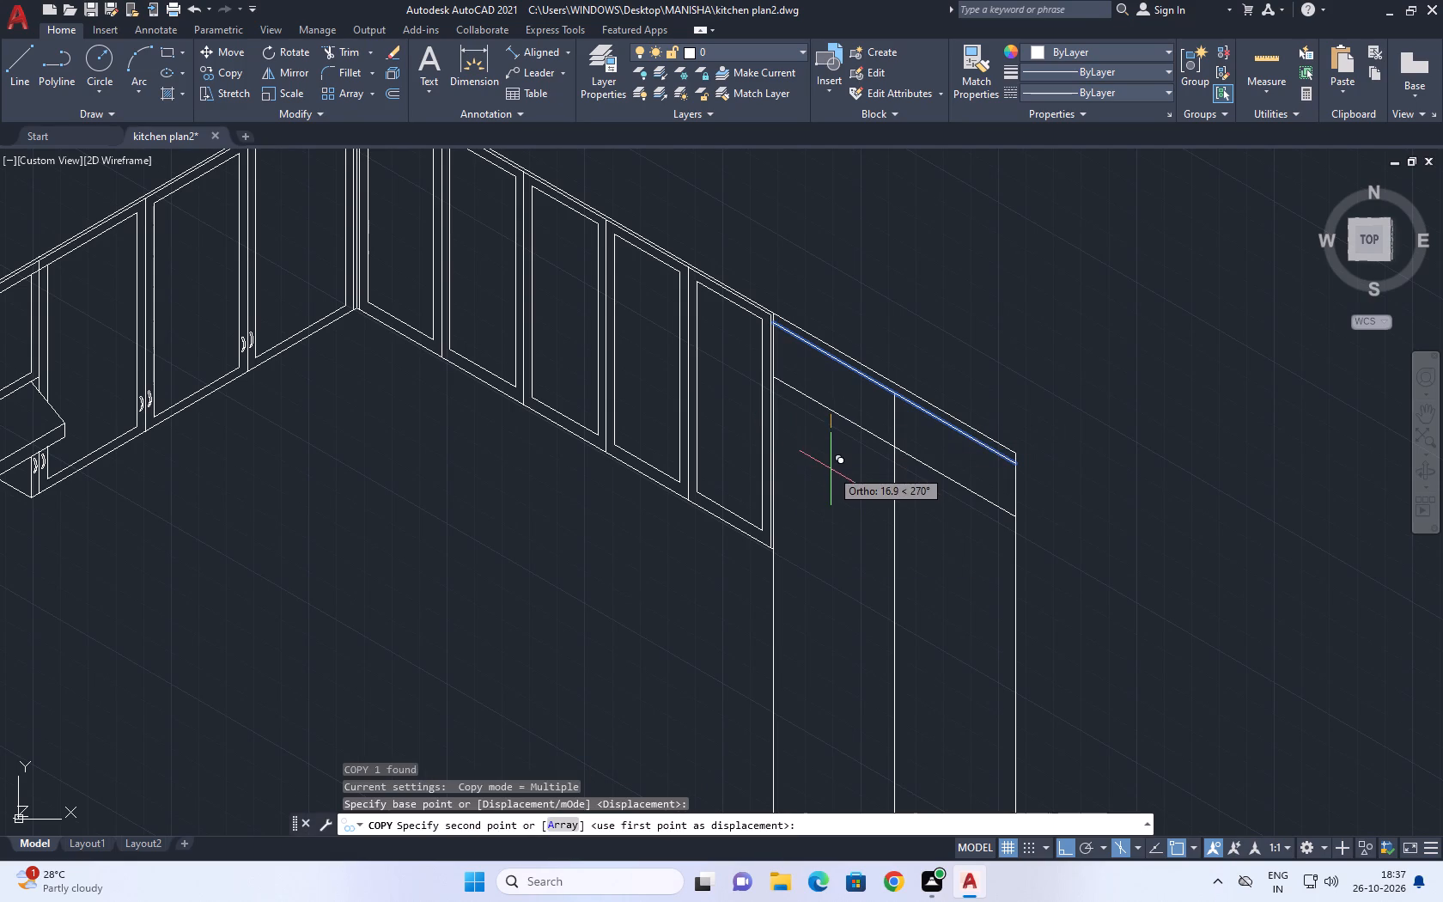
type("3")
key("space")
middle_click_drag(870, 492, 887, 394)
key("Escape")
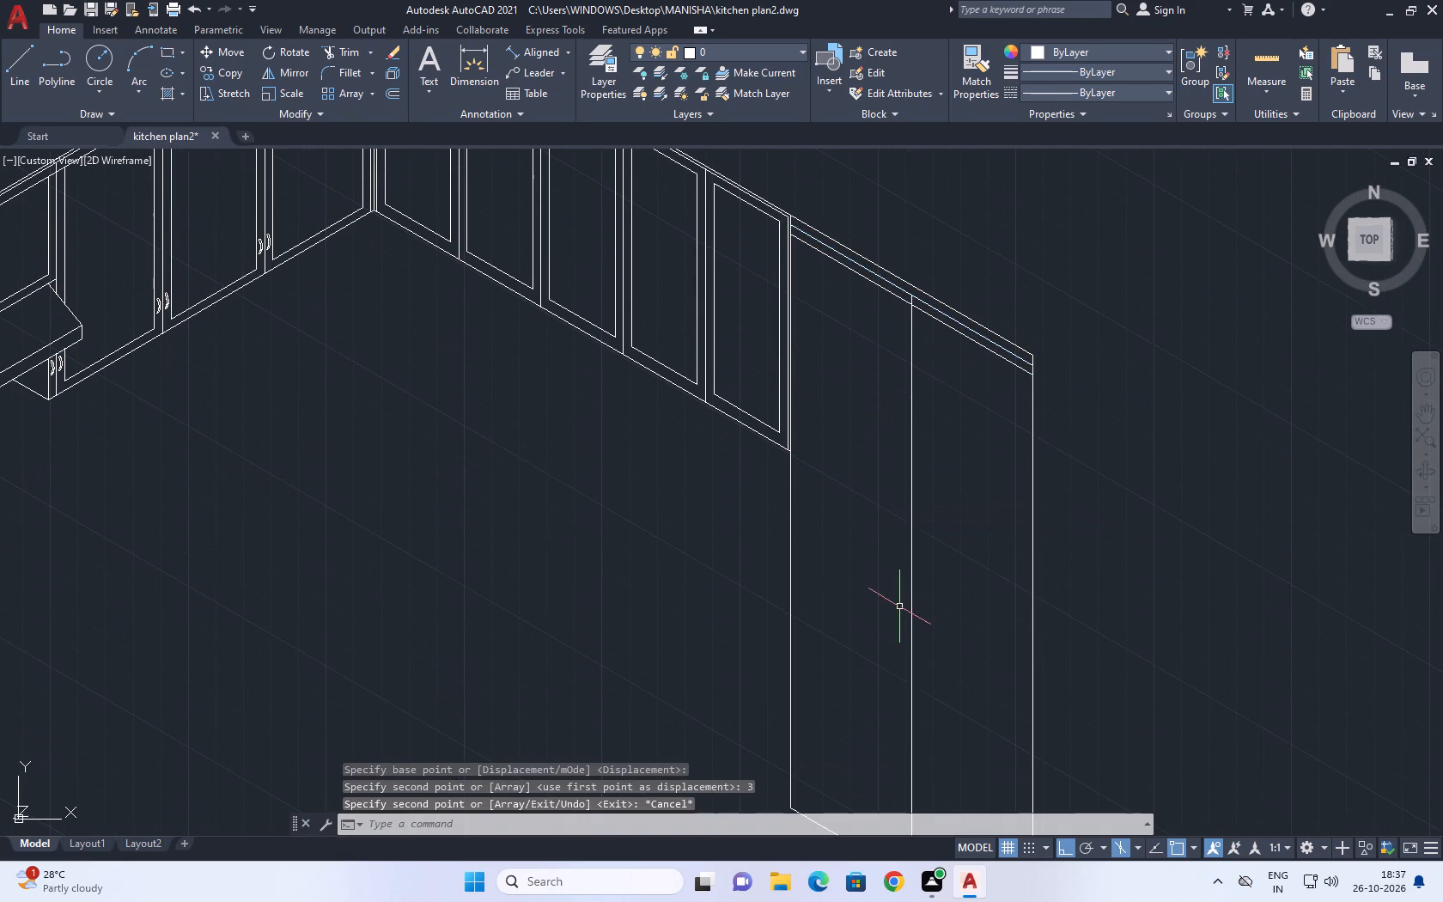
Copy the tall unit's vertical dividing line 3 to each side, along the direction of the run.
scroll(909, 536, "up", 1)
left_click(914, 529)
left_click(869, 485)
key("c")
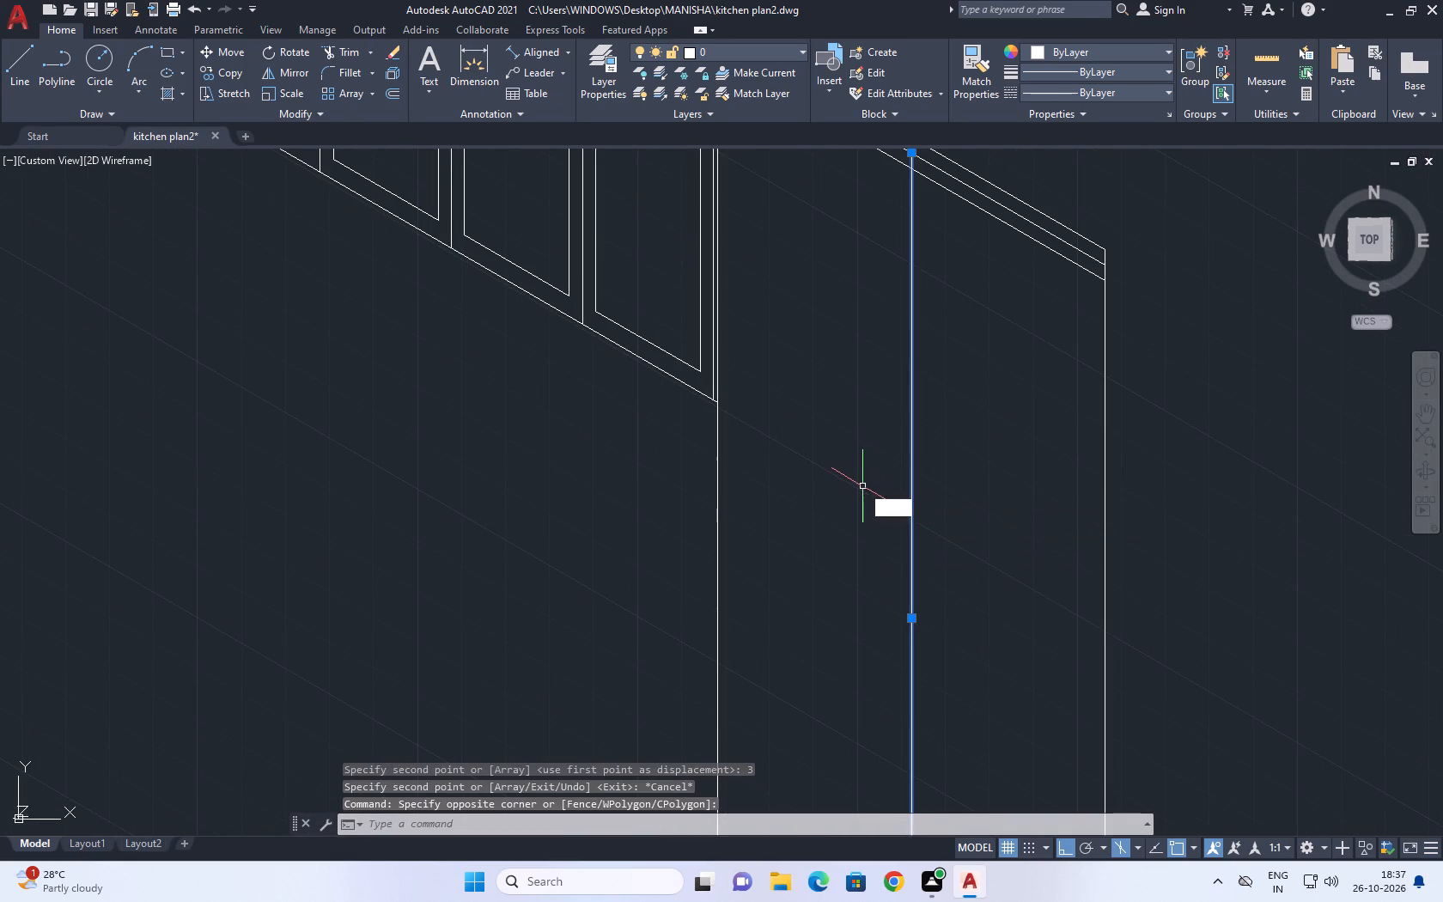
key("o")
key("space")
left_click_drag(900, 576, 889, 565)
key("3")
key("space")
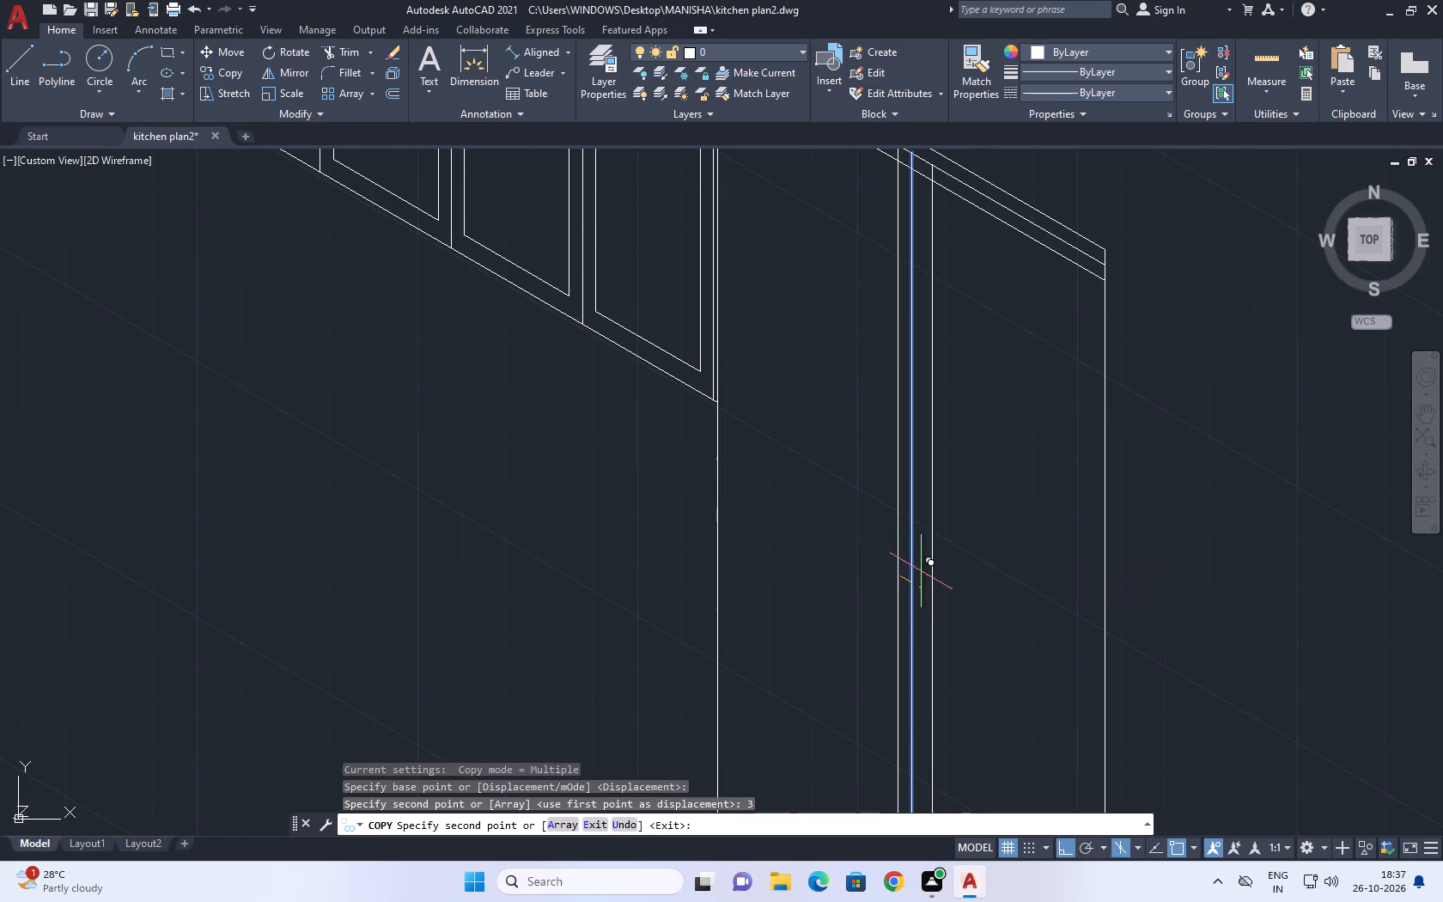
key("3")
key("space")
key("Escape")
Copy the tall unit's far outer vertical edge 3 inward along the run.
left_click_drag(1123, 567, 1096, 558)
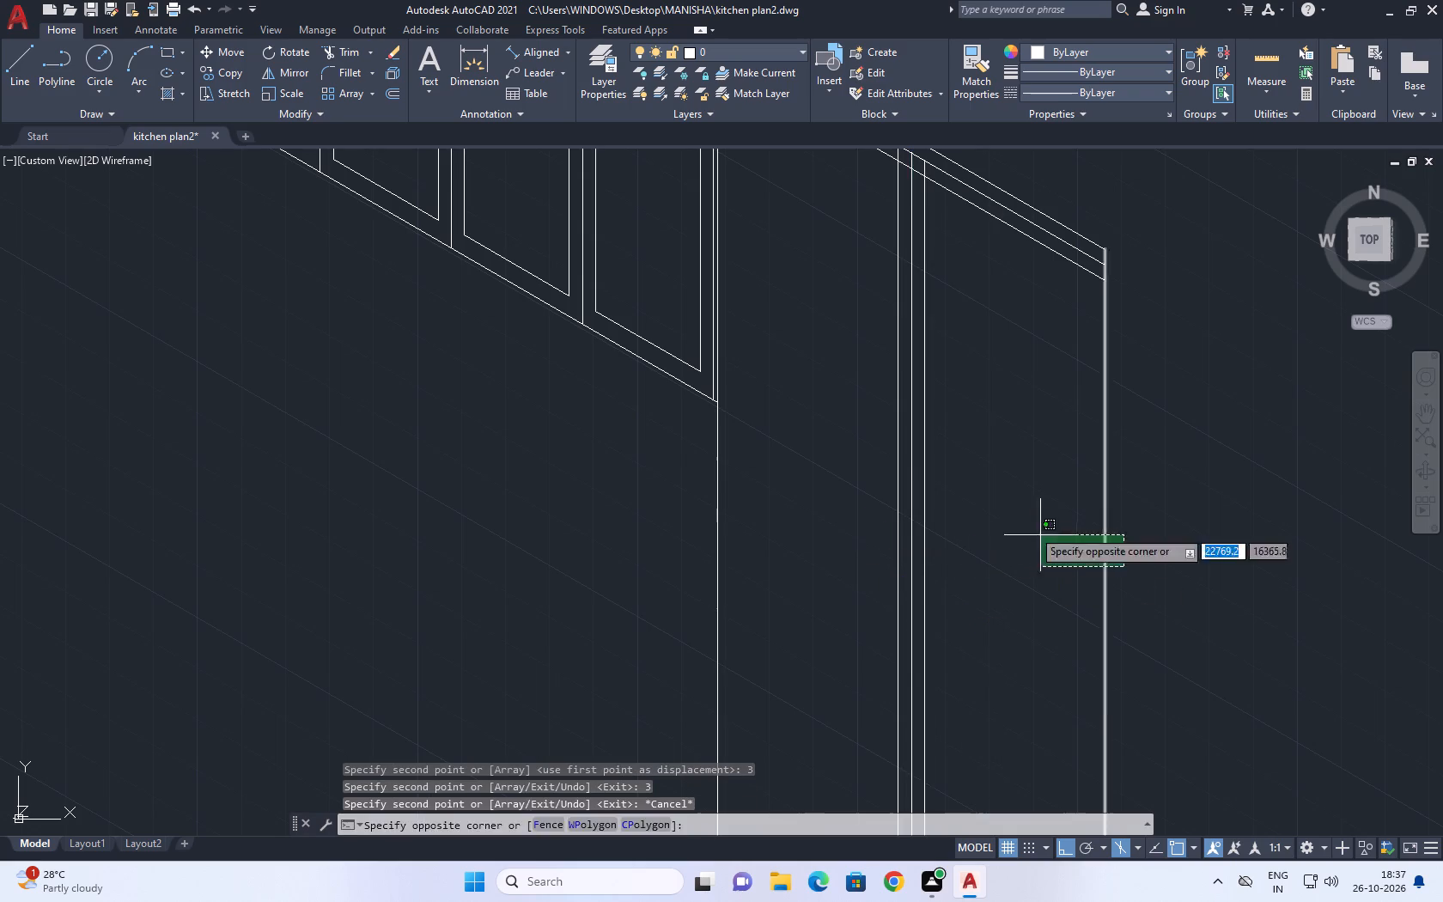
left_click(1032, 529)
type("co")
key("space")
left_click_drag(1033, 588, 1008, 574)
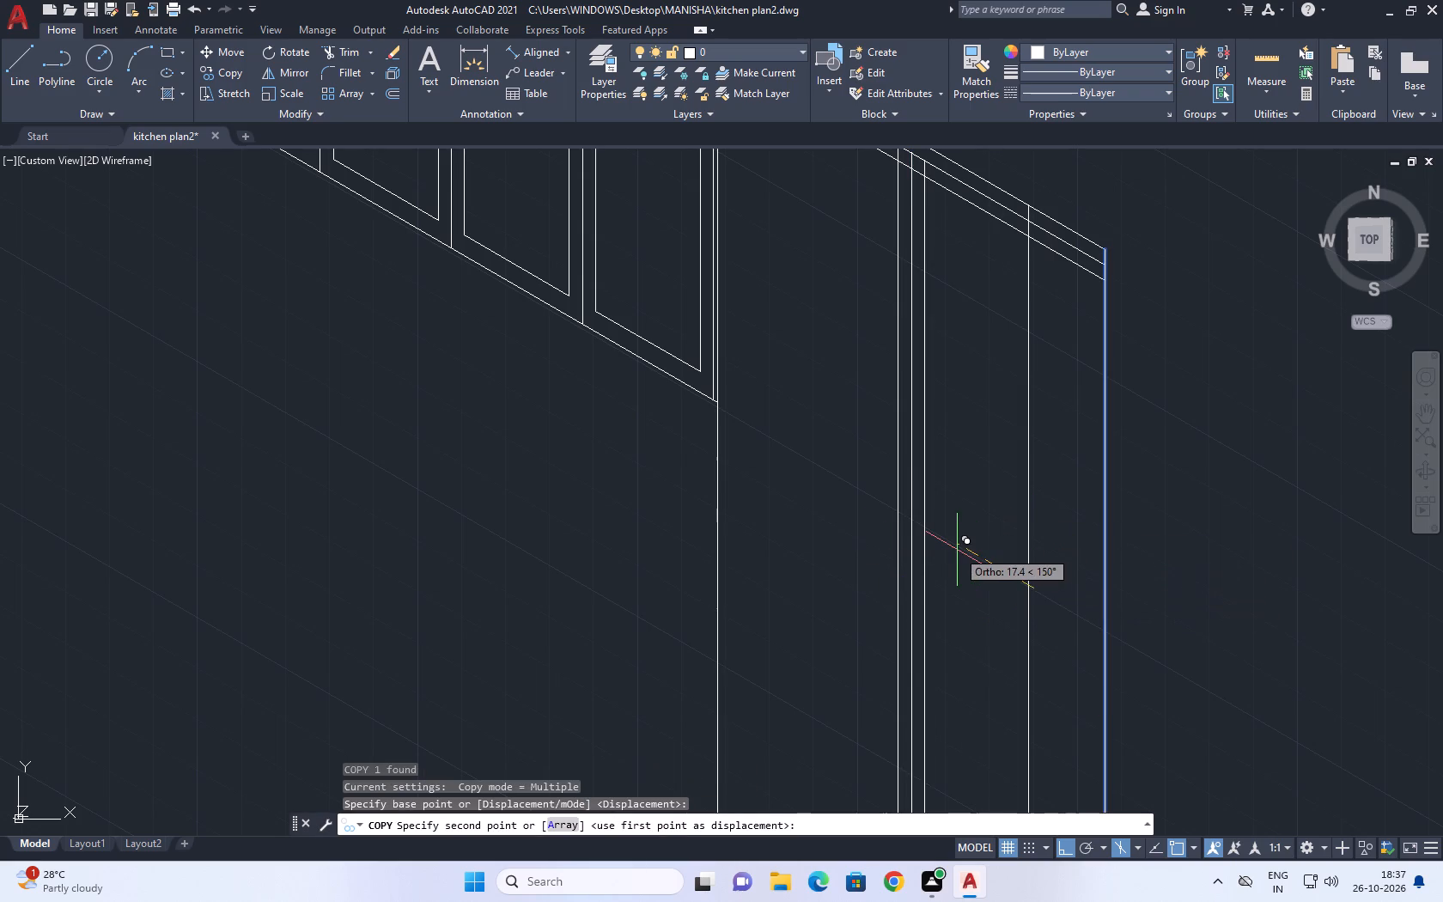
key("3")
key("space")
middle_click_drag(889, 531, 952, 606)
key("space")
Copy the tall unit's vertical edge beside the wall cabinets 3 inward along the run.
left_click_drag(870, 540, 867, 548)
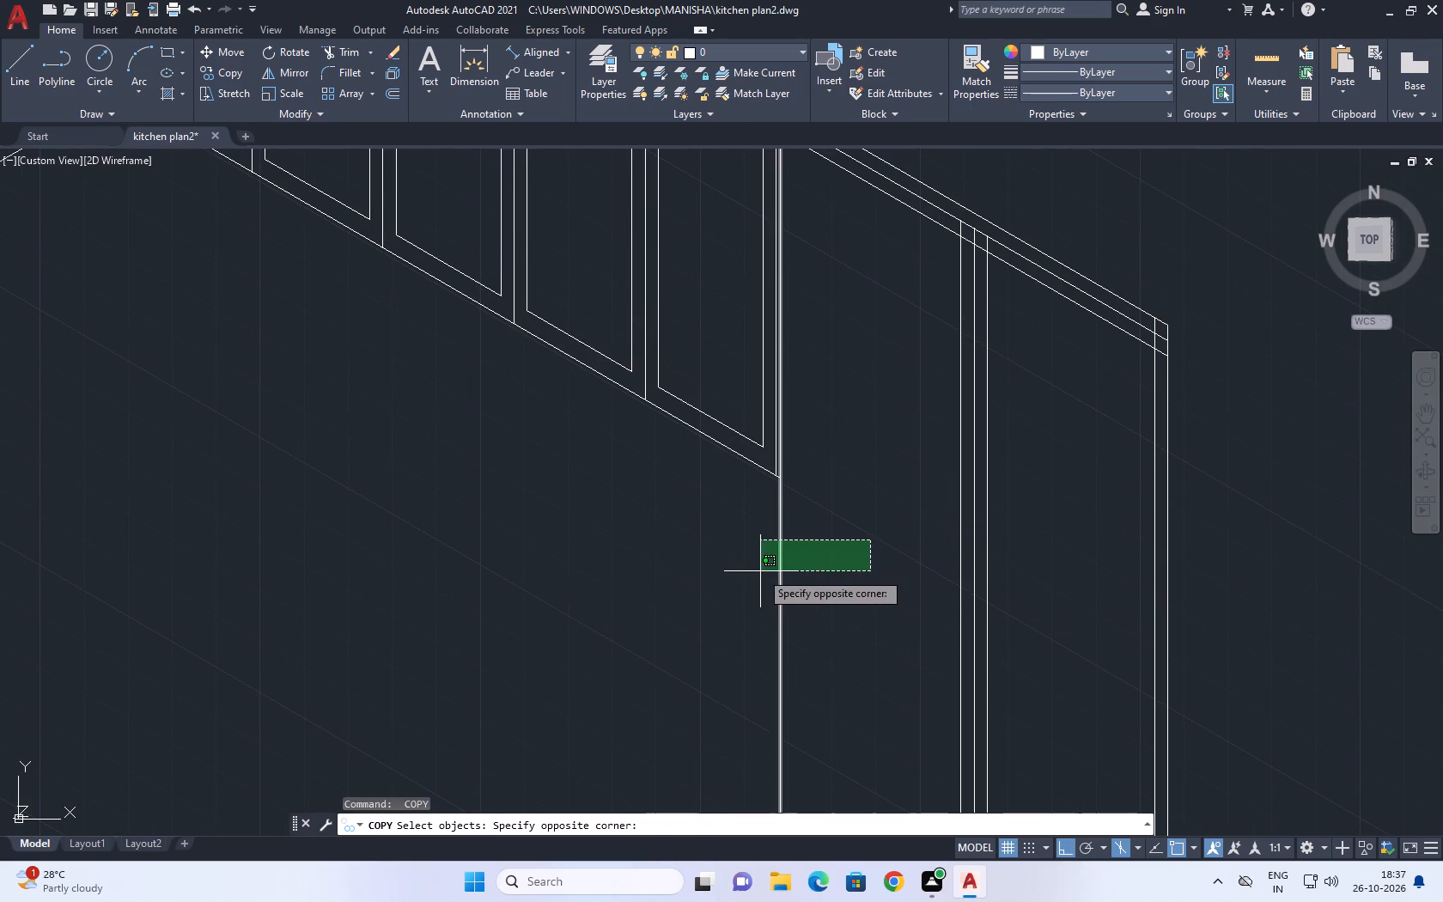
left_click(755, 569)
key("c")
key("o")
key("space")
left_click_drag(760, 564, 813, 582)
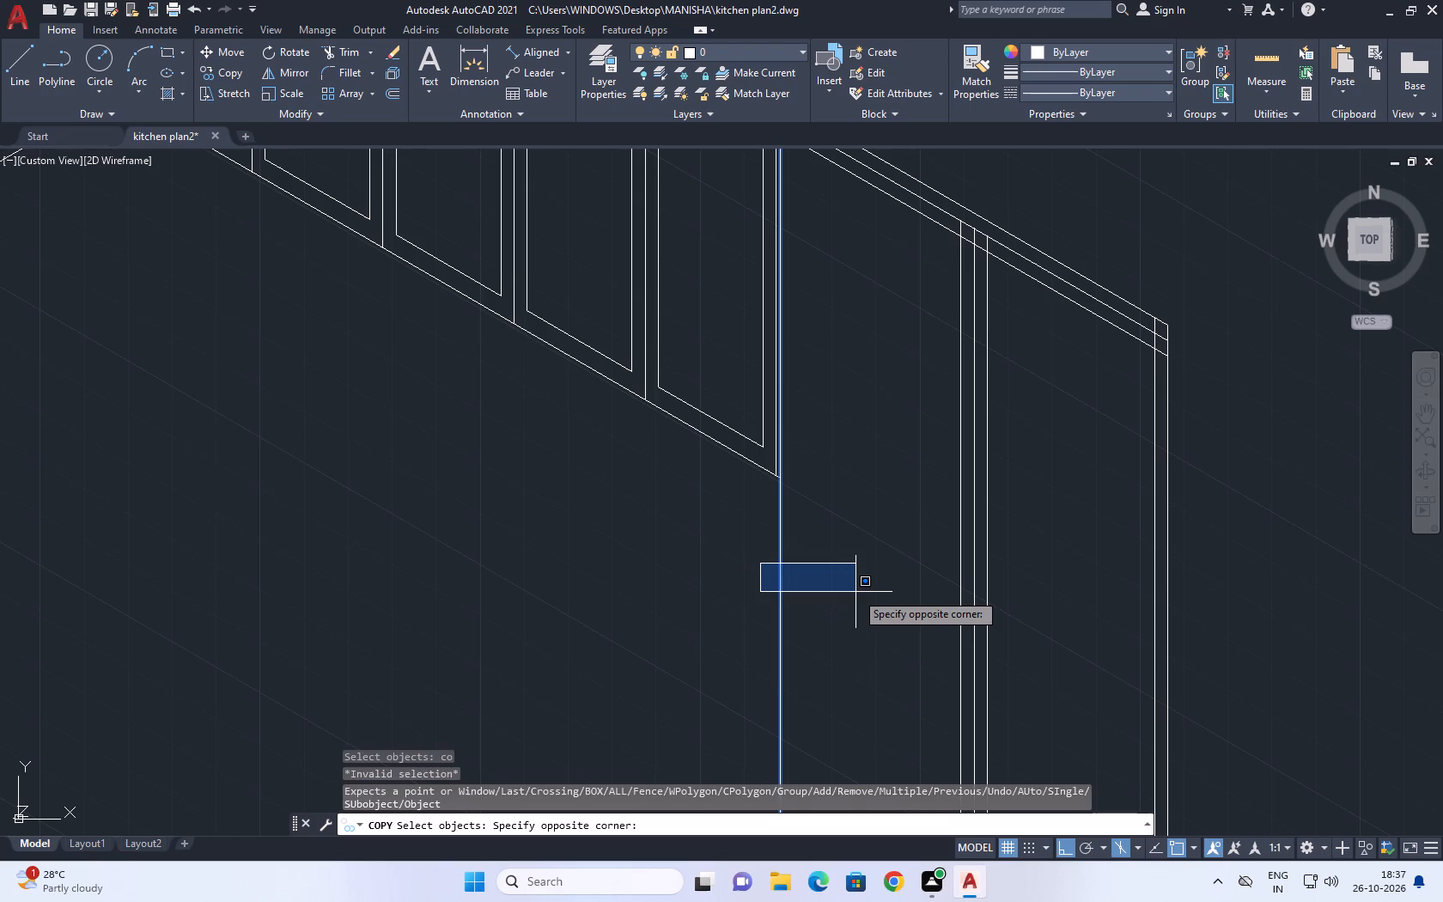
left_click(854, 599)
key("space")
left_click(781, 559)
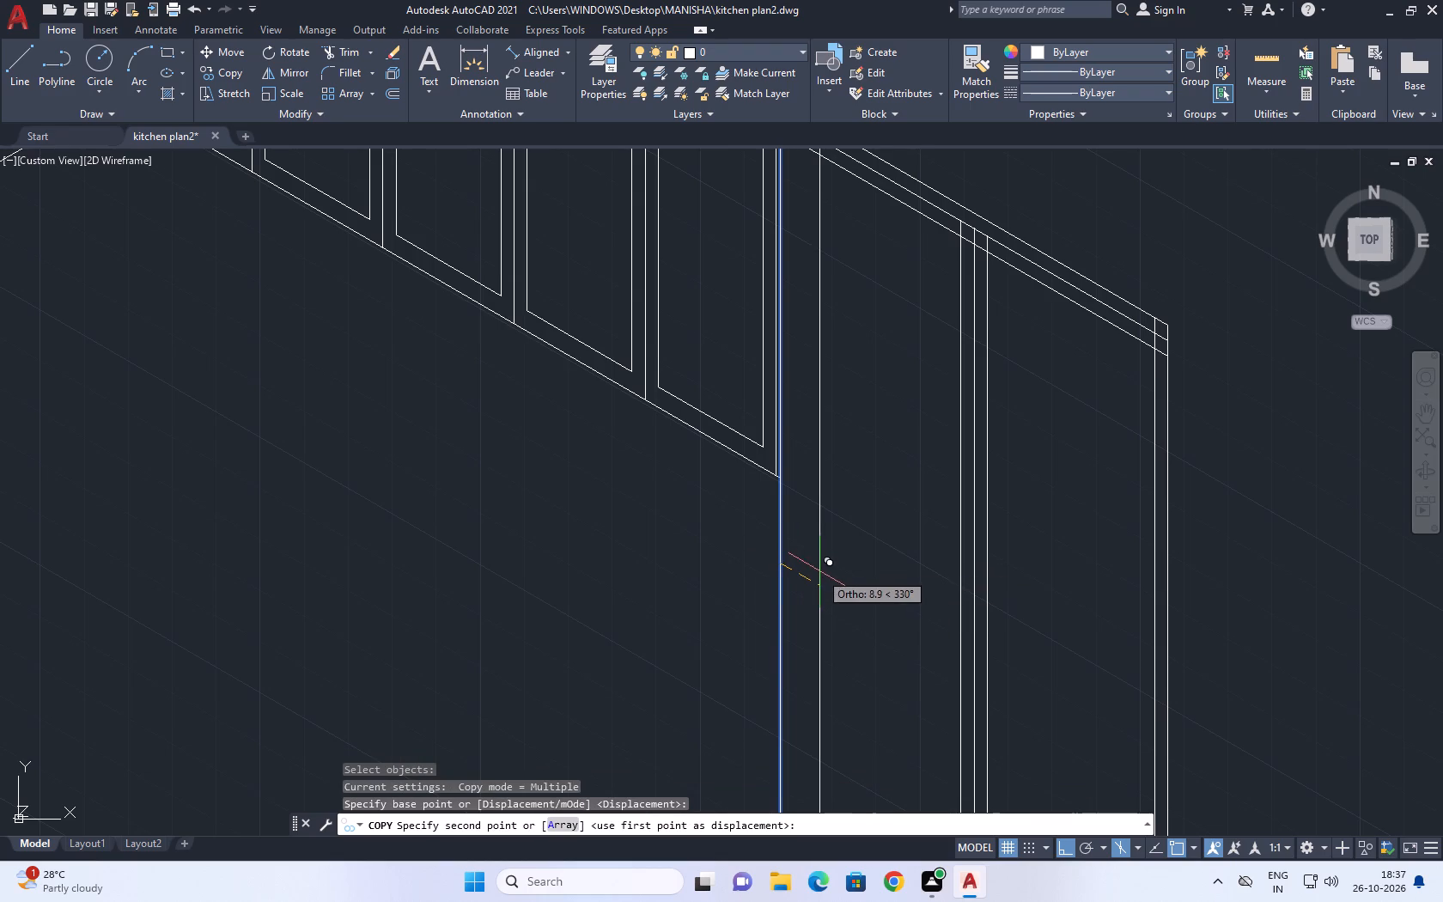
type("3")
key("space")
key("Escape")
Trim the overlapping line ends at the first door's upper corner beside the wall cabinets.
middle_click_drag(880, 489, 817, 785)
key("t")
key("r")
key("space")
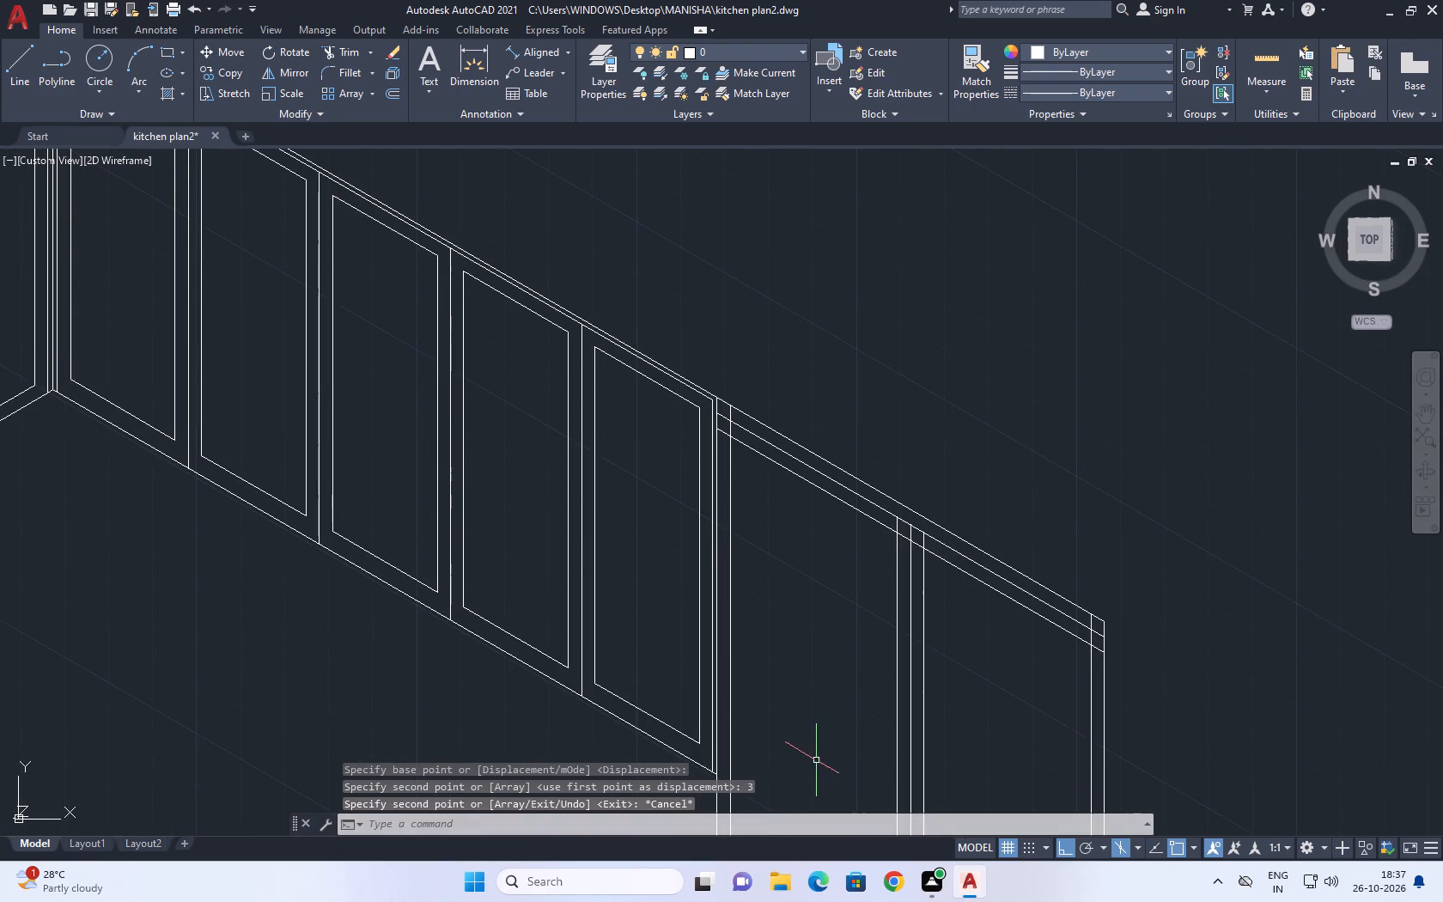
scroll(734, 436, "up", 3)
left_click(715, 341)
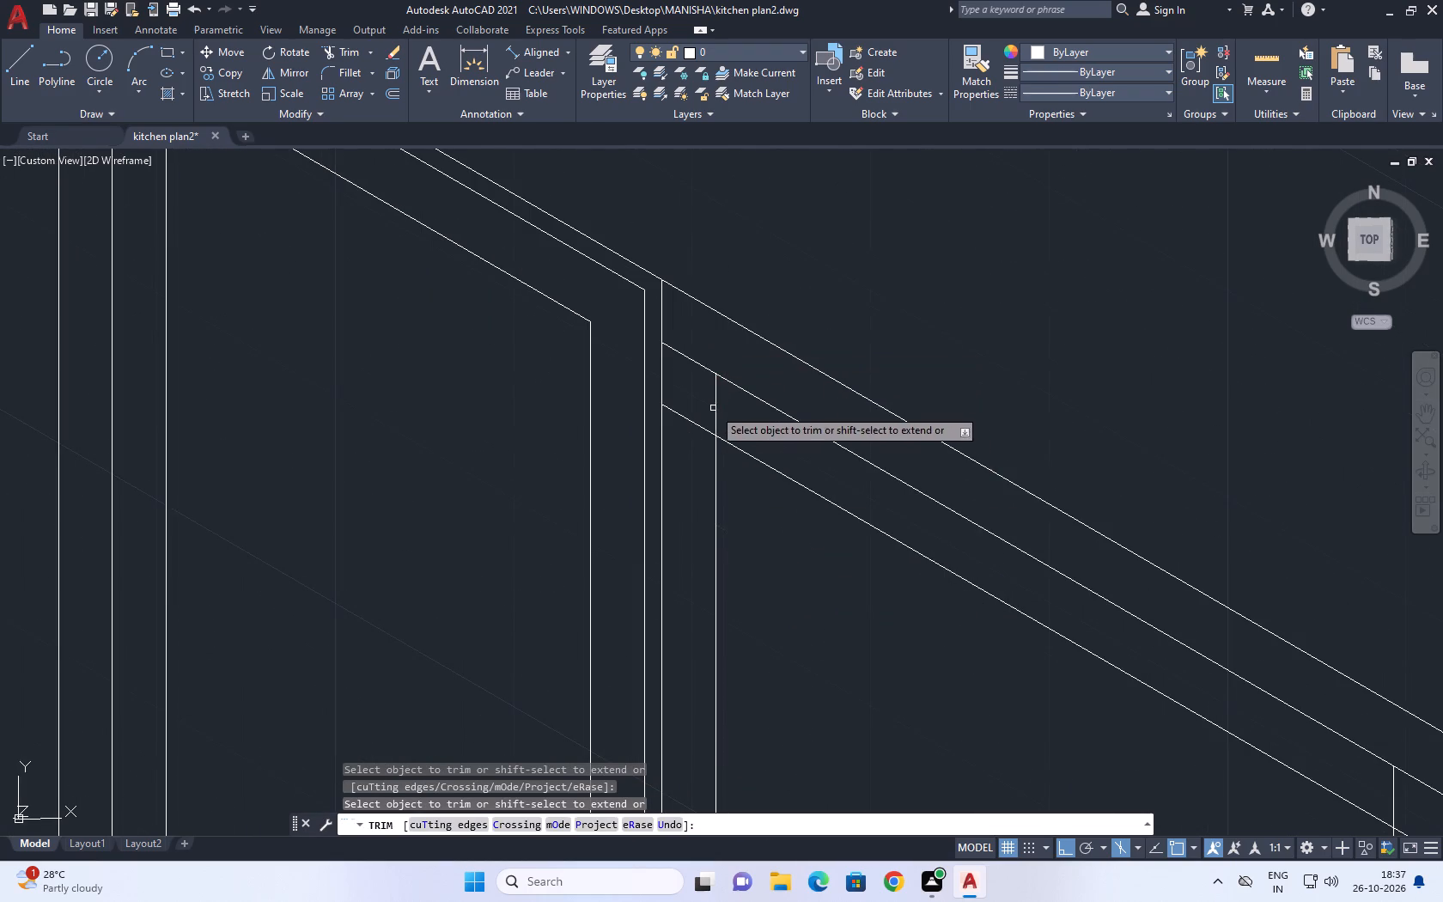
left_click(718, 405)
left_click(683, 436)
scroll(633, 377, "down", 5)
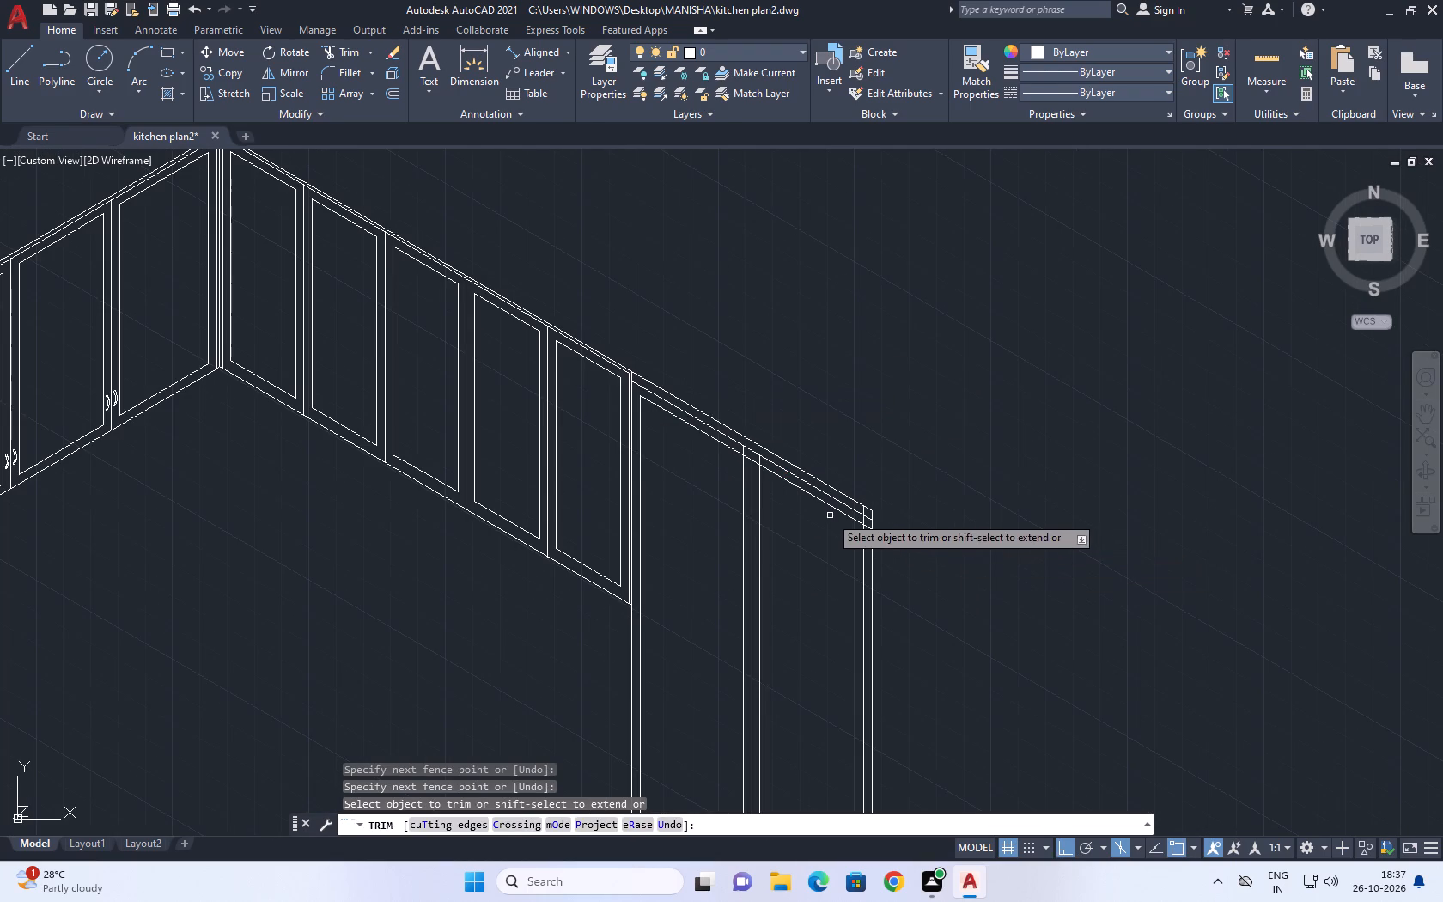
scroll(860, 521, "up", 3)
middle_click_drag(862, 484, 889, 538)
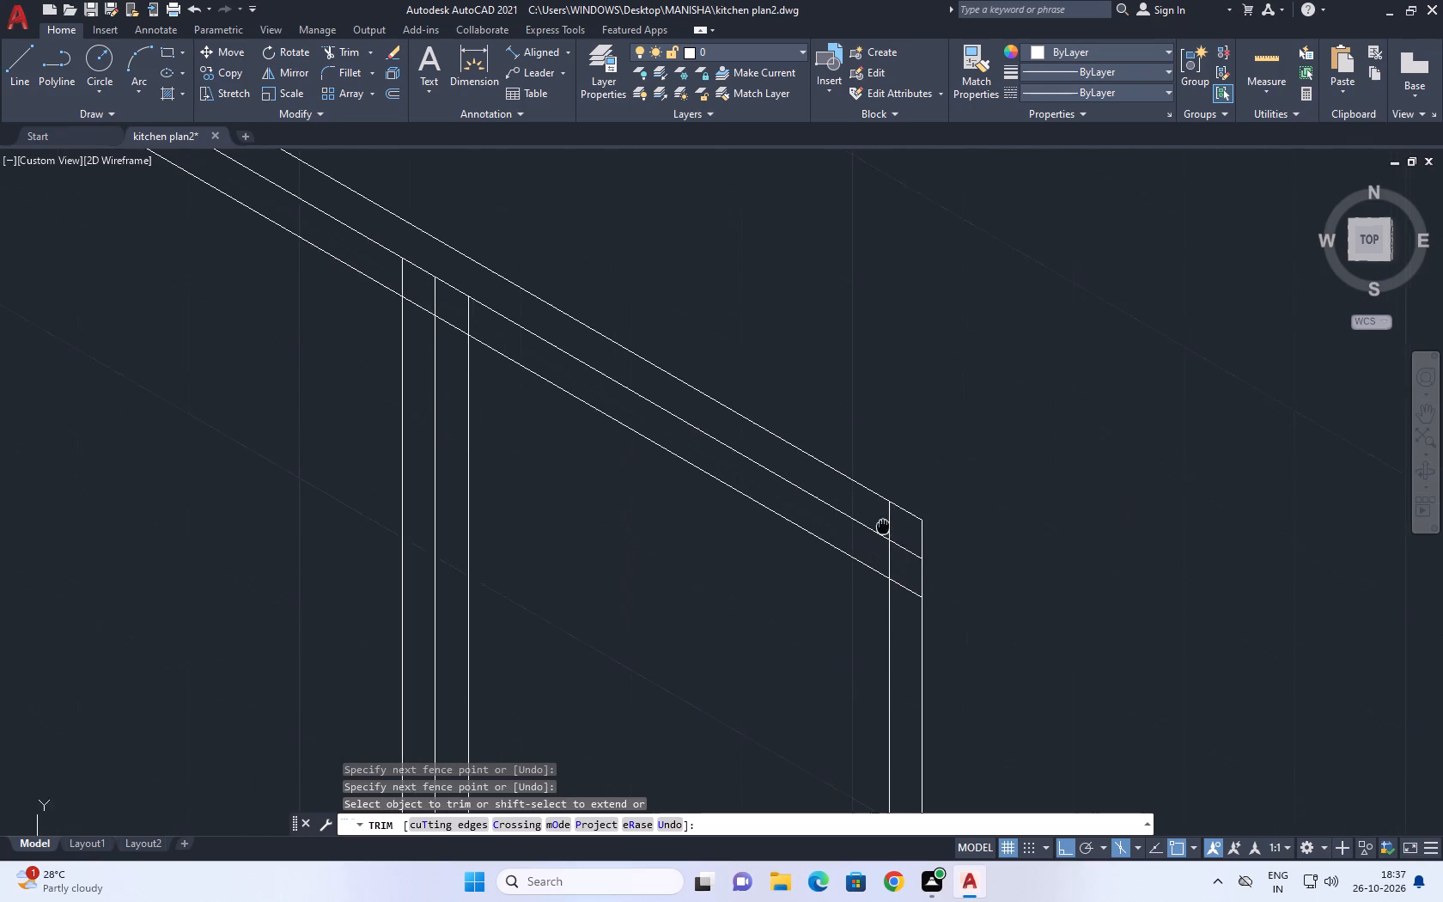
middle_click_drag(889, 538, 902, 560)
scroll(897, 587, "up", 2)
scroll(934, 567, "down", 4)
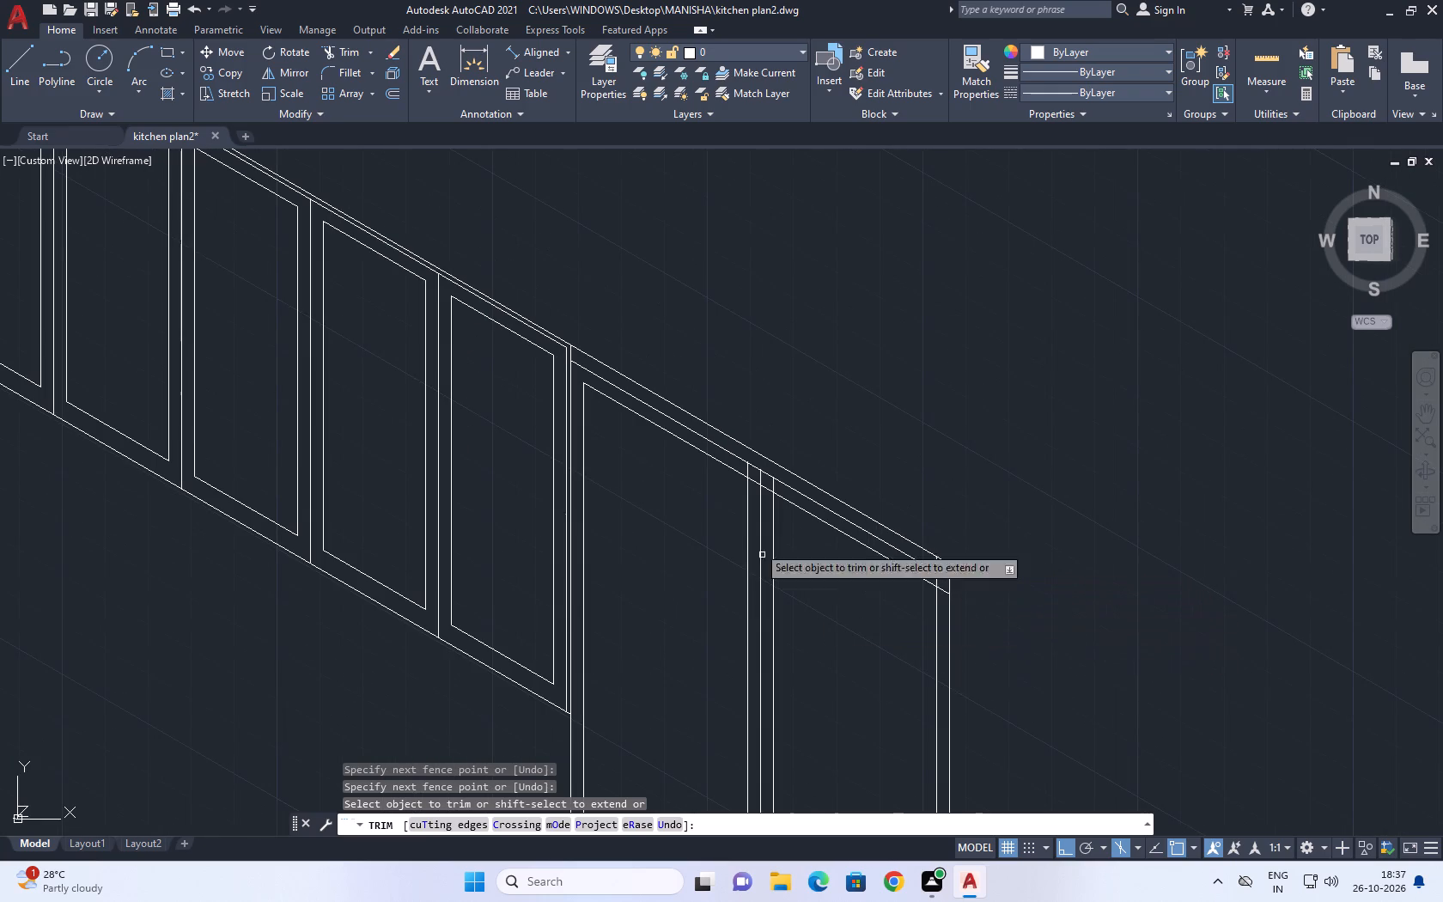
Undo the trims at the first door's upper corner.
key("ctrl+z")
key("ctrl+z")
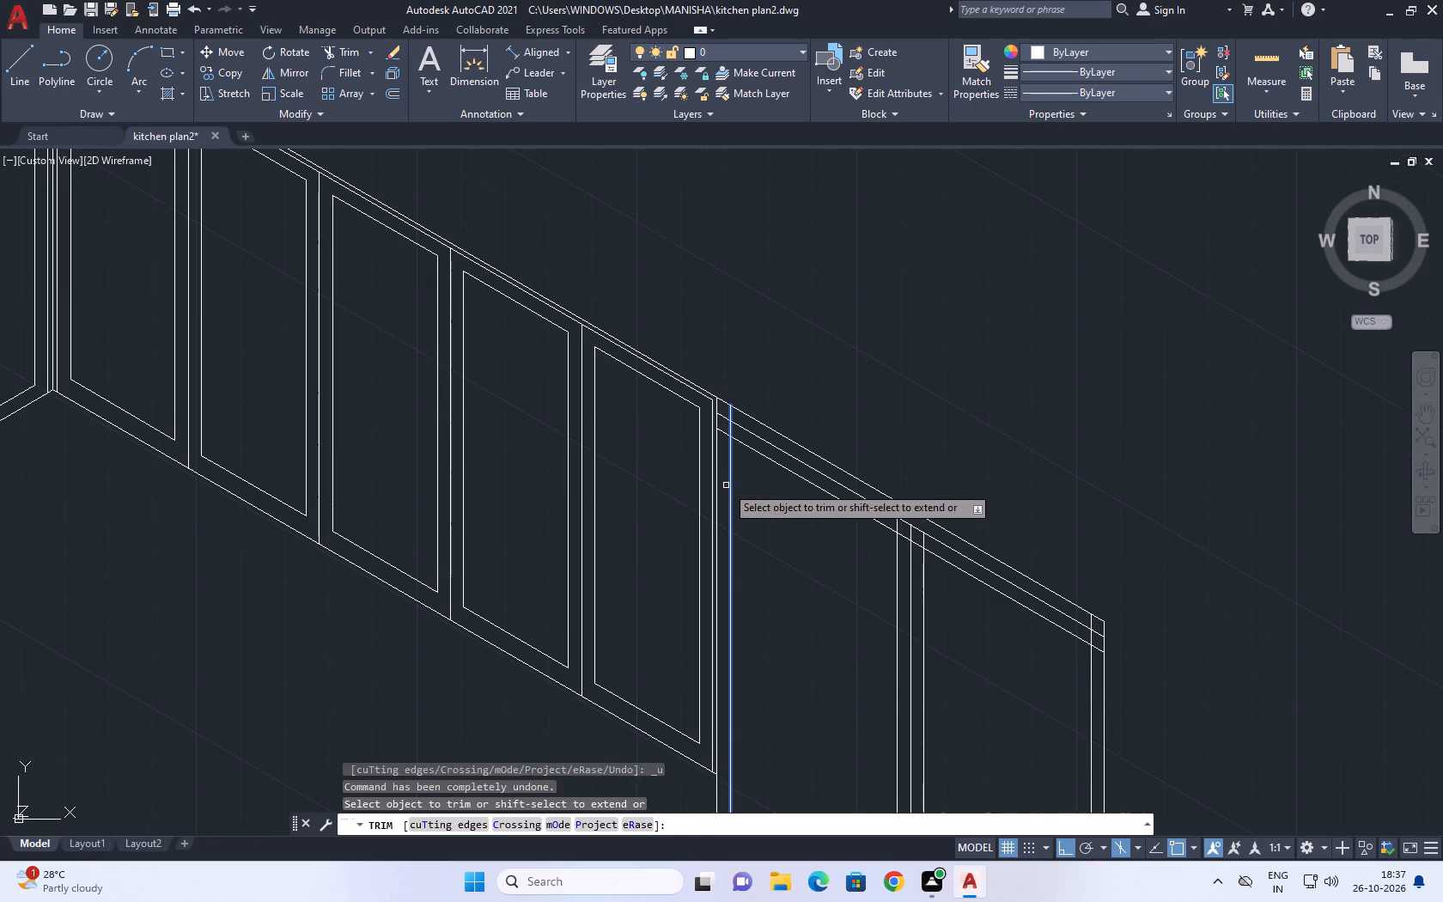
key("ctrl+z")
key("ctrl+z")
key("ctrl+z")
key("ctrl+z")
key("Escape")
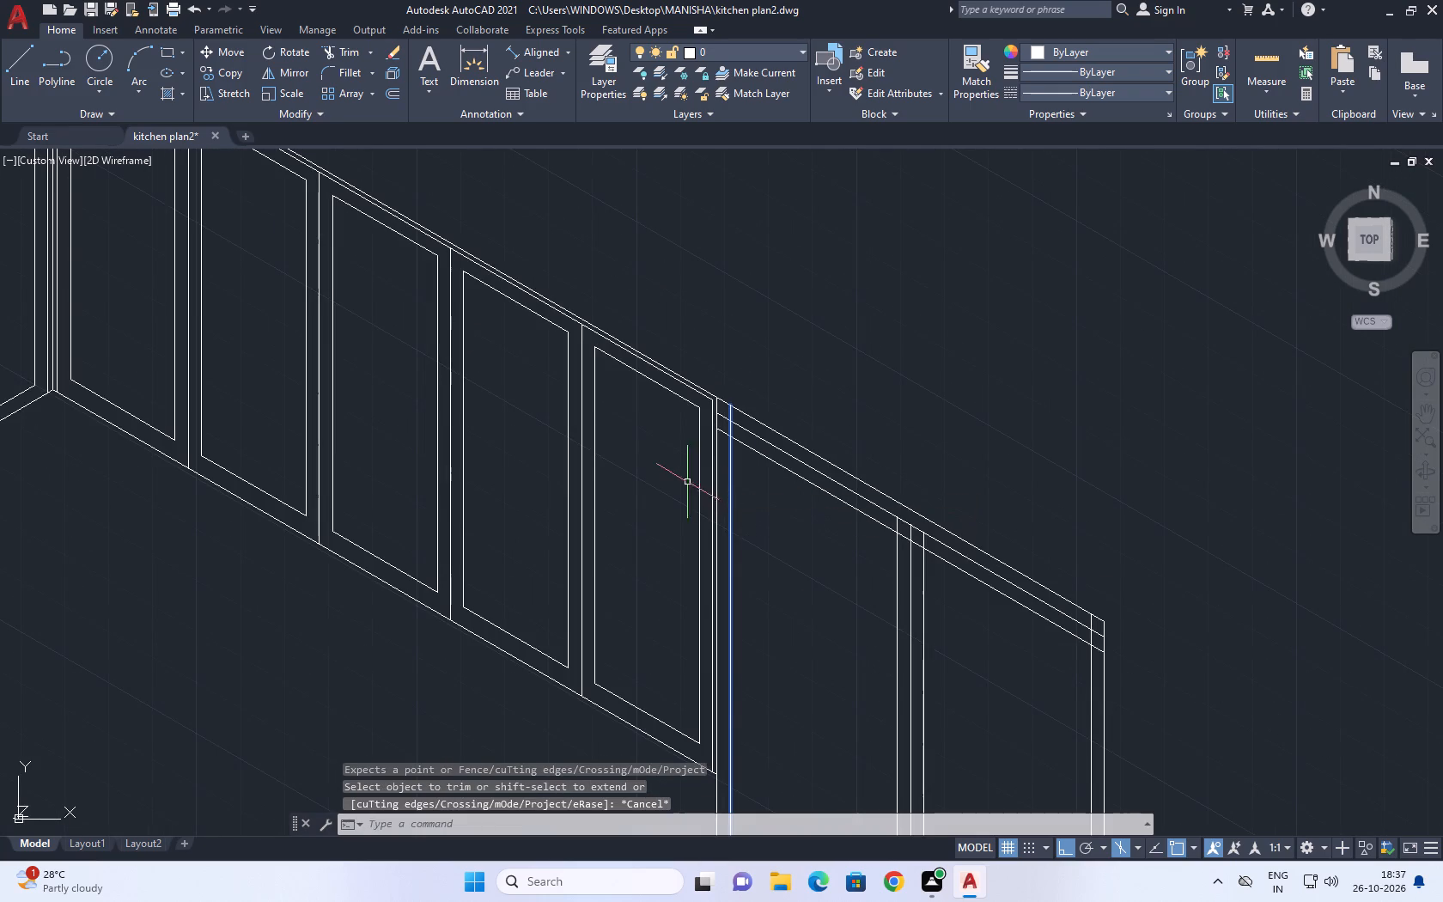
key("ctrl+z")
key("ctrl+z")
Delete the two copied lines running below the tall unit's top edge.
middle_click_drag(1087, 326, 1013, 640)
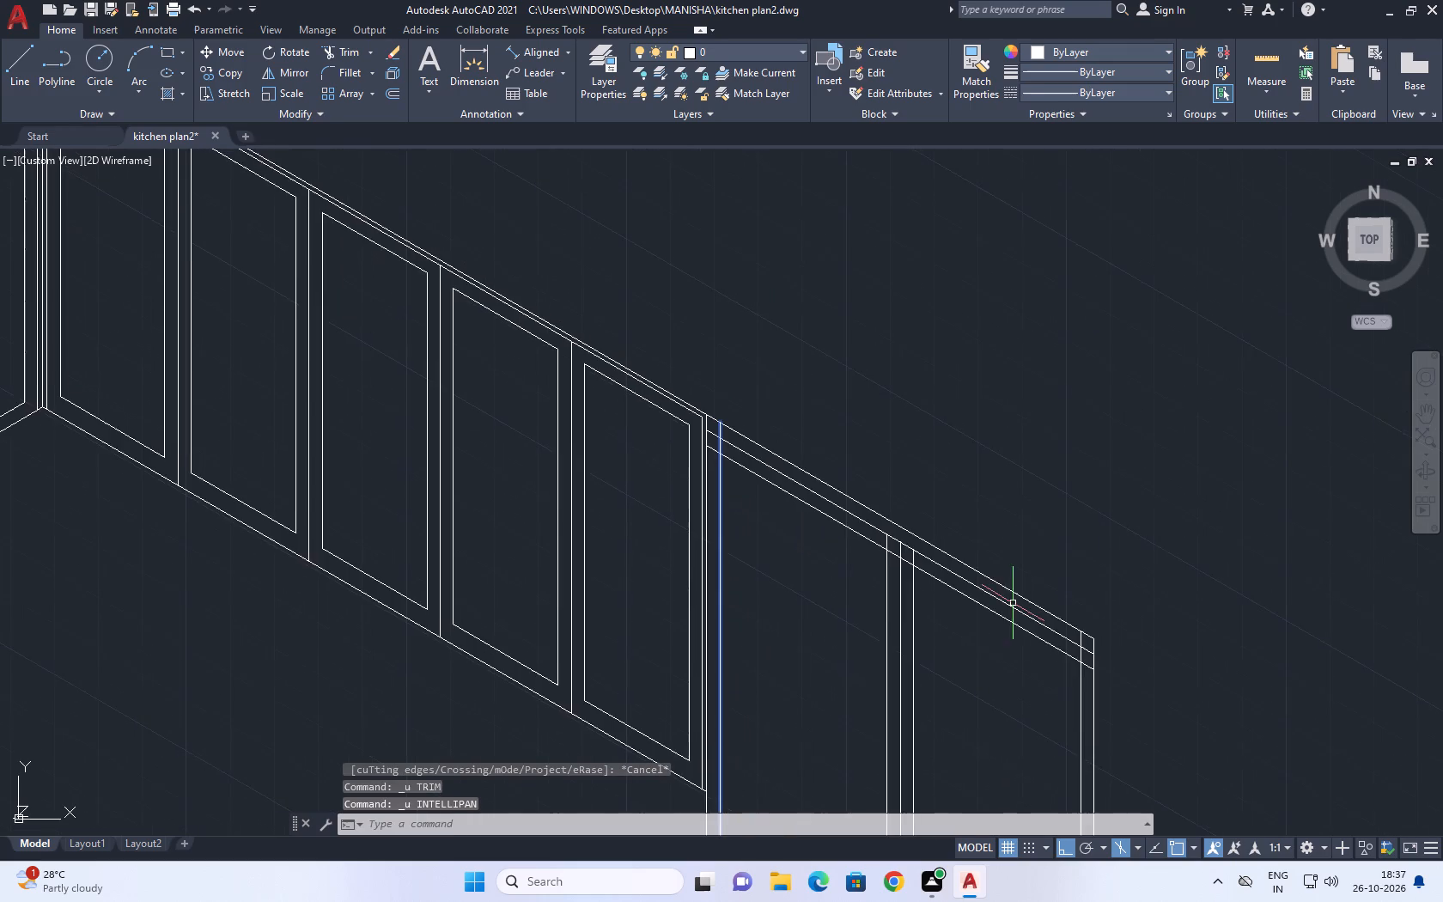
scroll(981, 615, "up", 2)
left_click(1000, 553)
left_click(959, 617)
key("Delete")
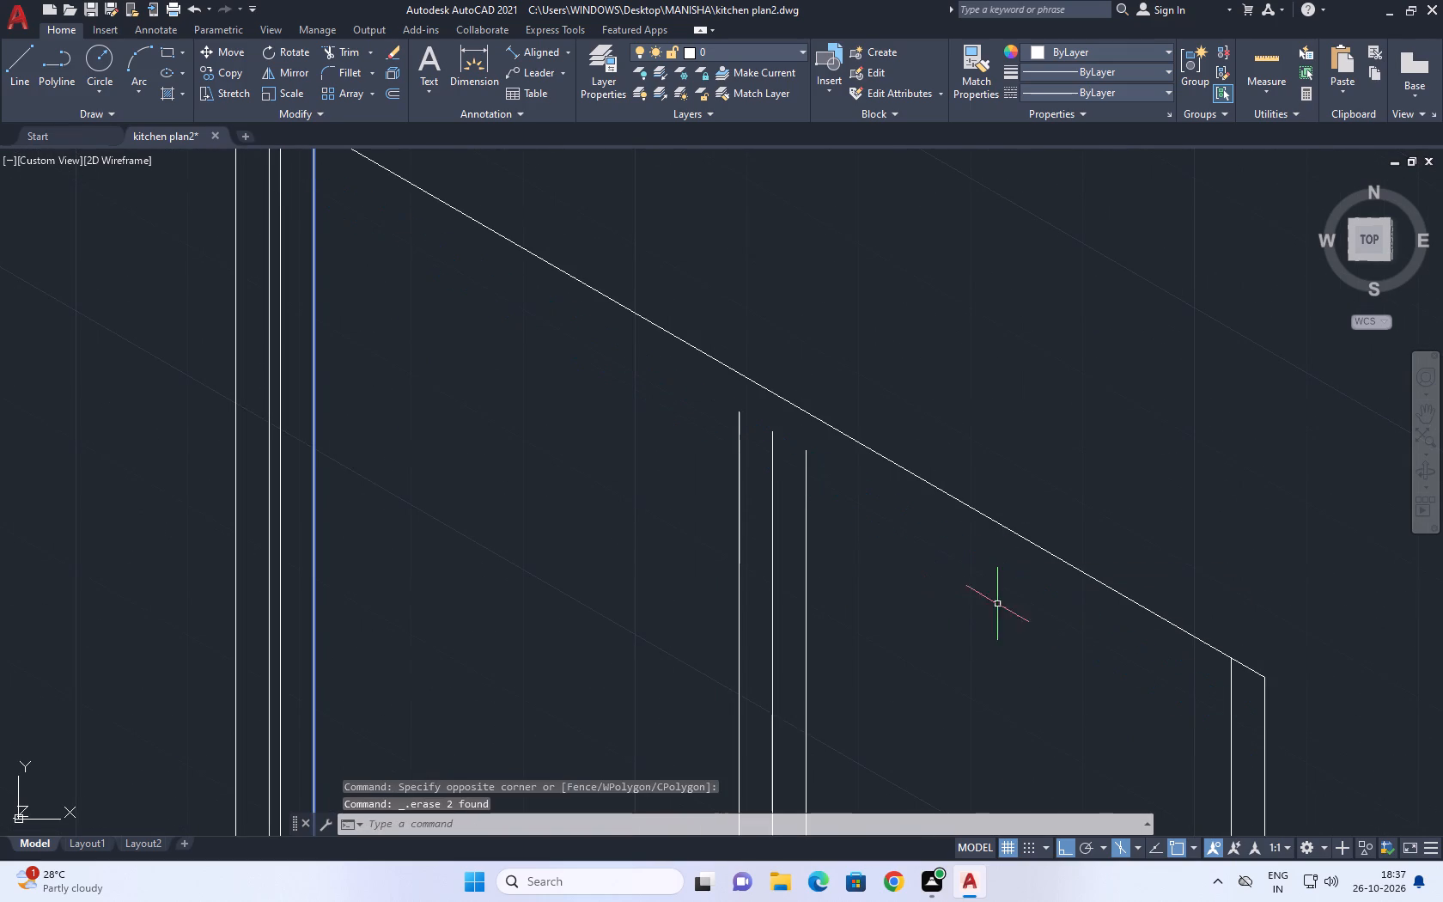
Copy the tall unit's top edge 1 straight down.
left_click(1123, 597)
key("c")
key("o")
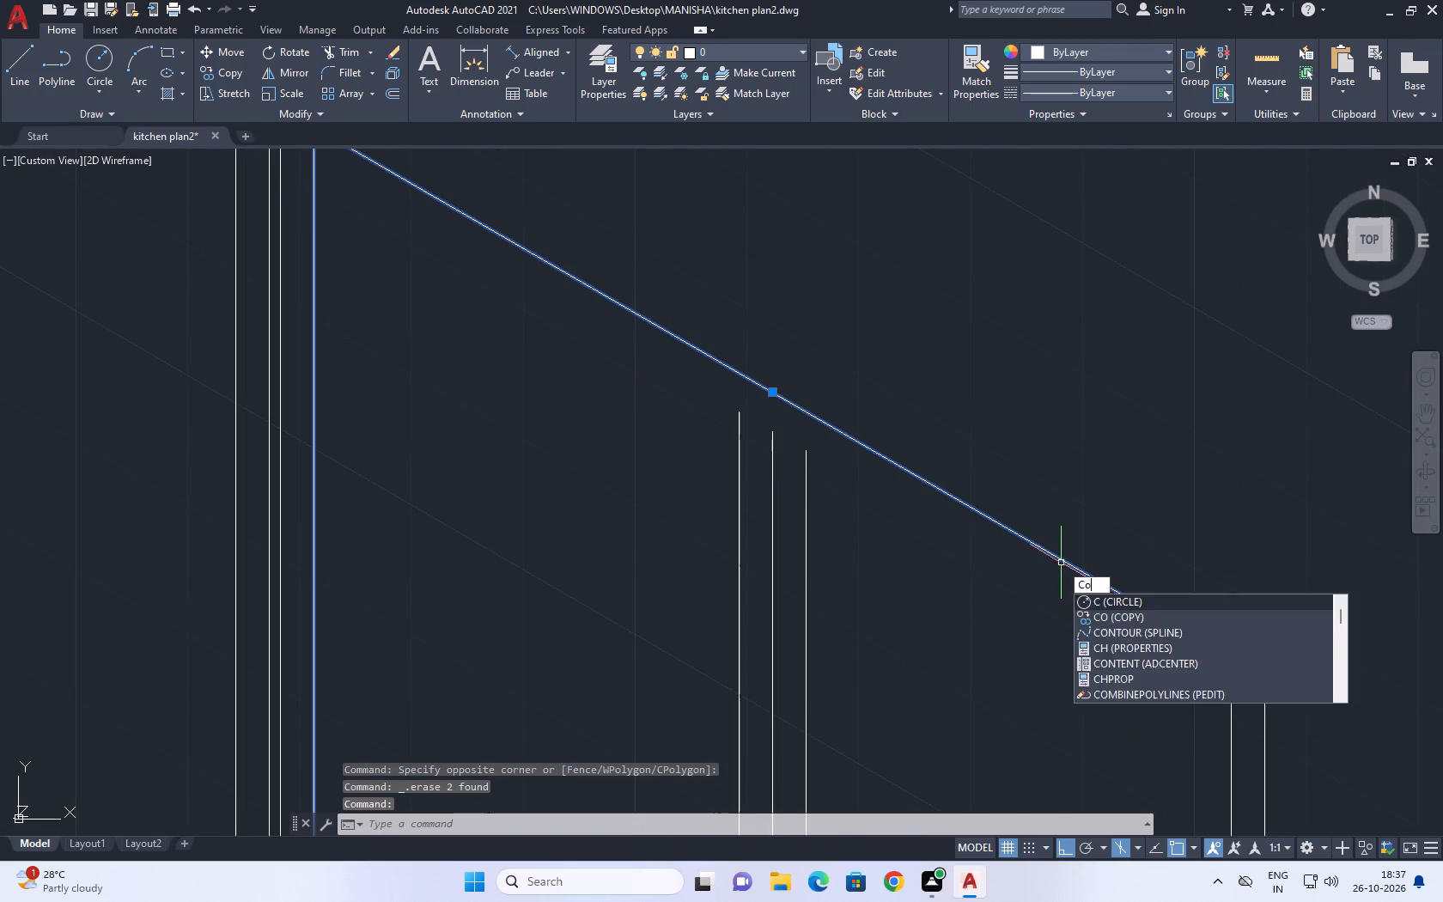
key("space")
left_click_drag(1070, 551, 1069, 561)
key("1")
key("space")
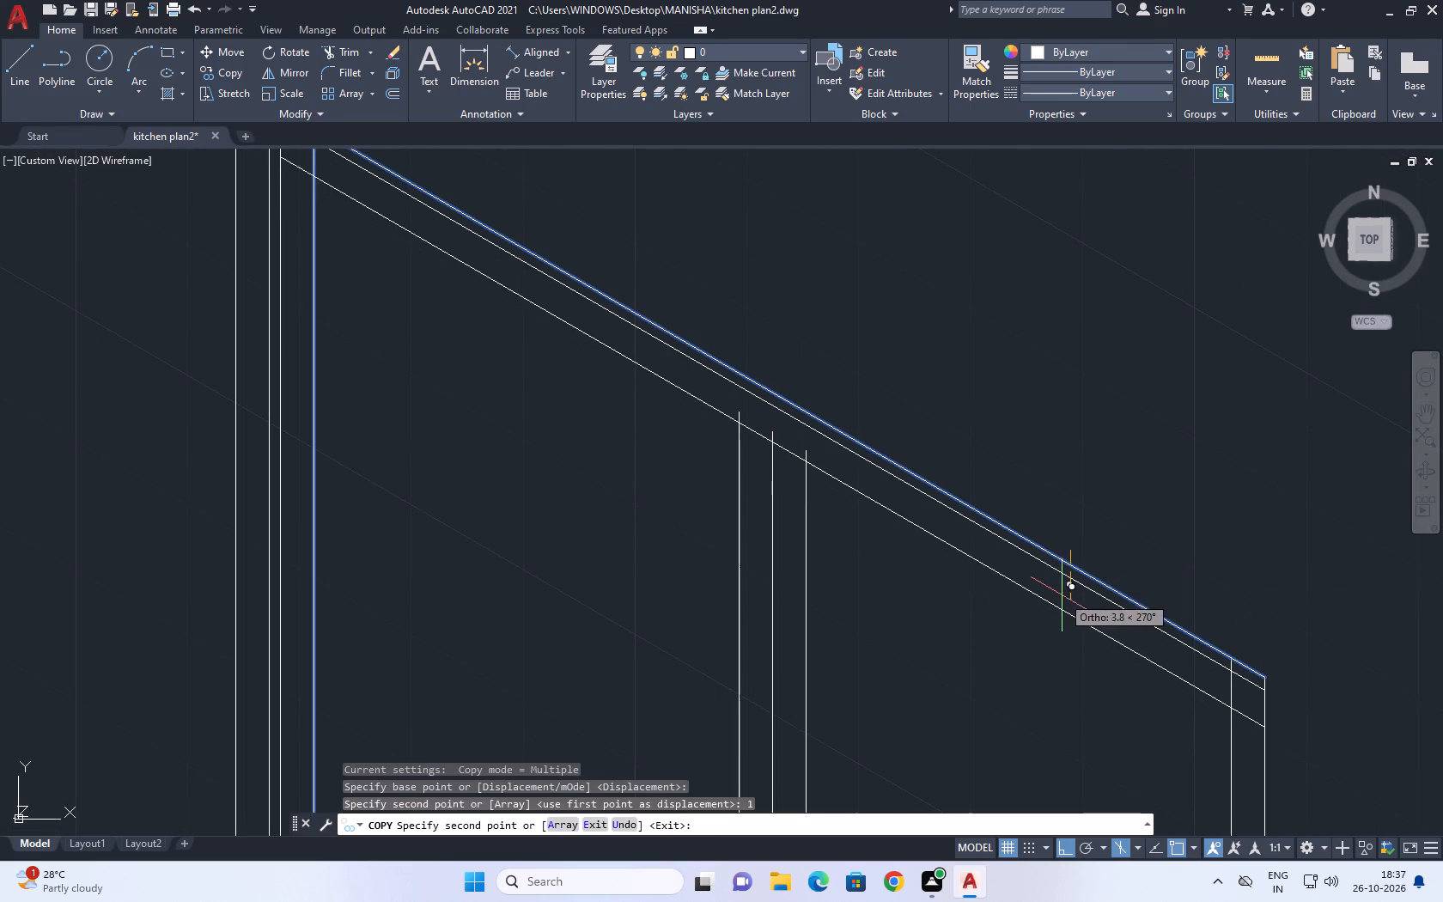
key("Escape")
Copy the new line just beneath the tall unit's top edge 3 straight down.
left_click_drag(1075, 576, 1068, 587)
left_click(1041, 605)
key("c")
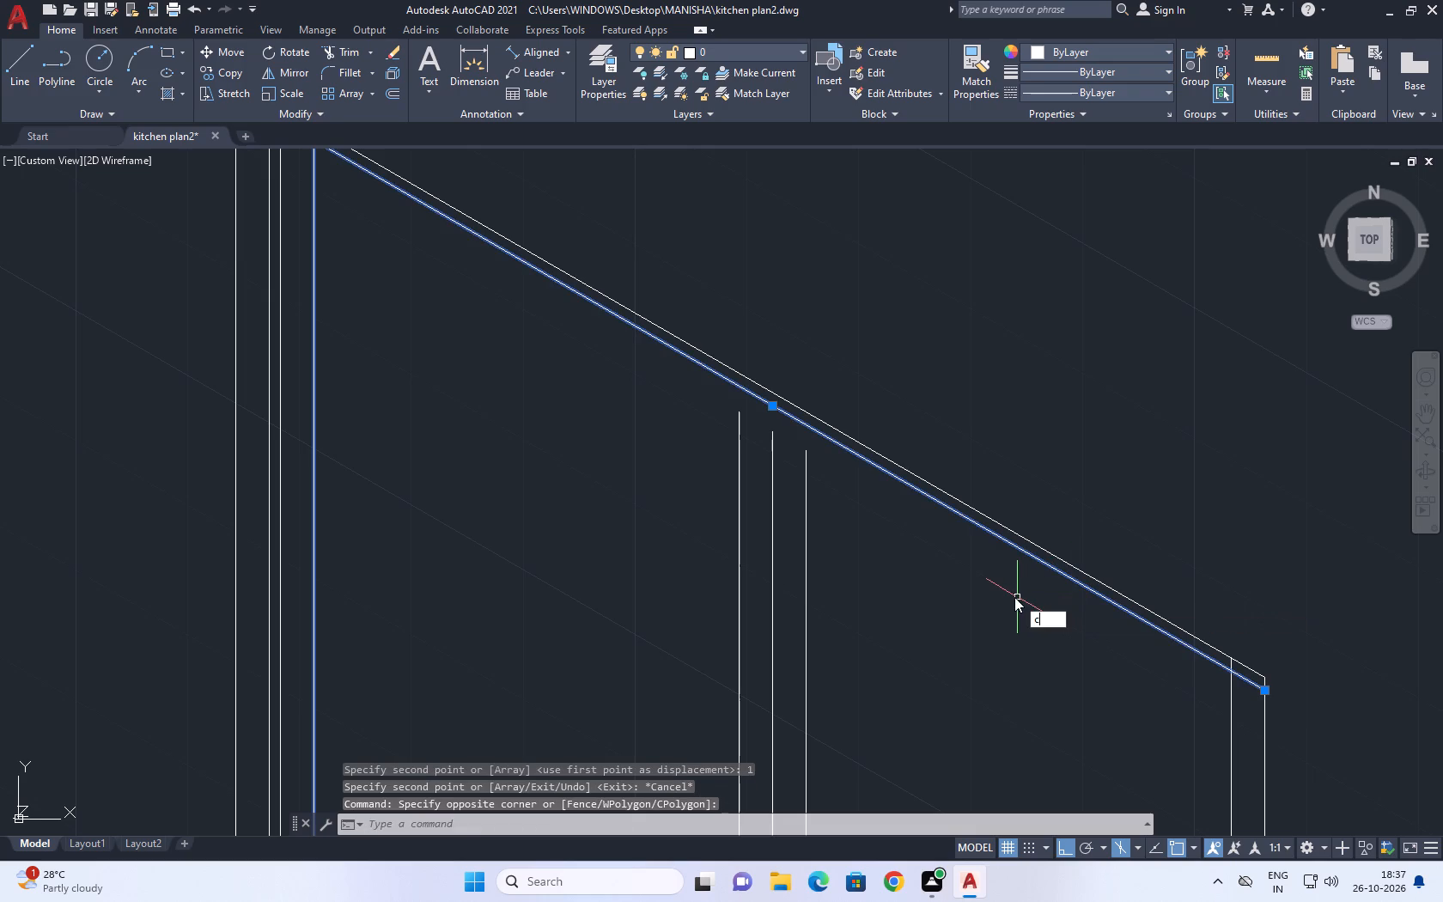
key("o")
key("space")
left_click(1041, 571)
type("3")
key("space")
key("Escape")
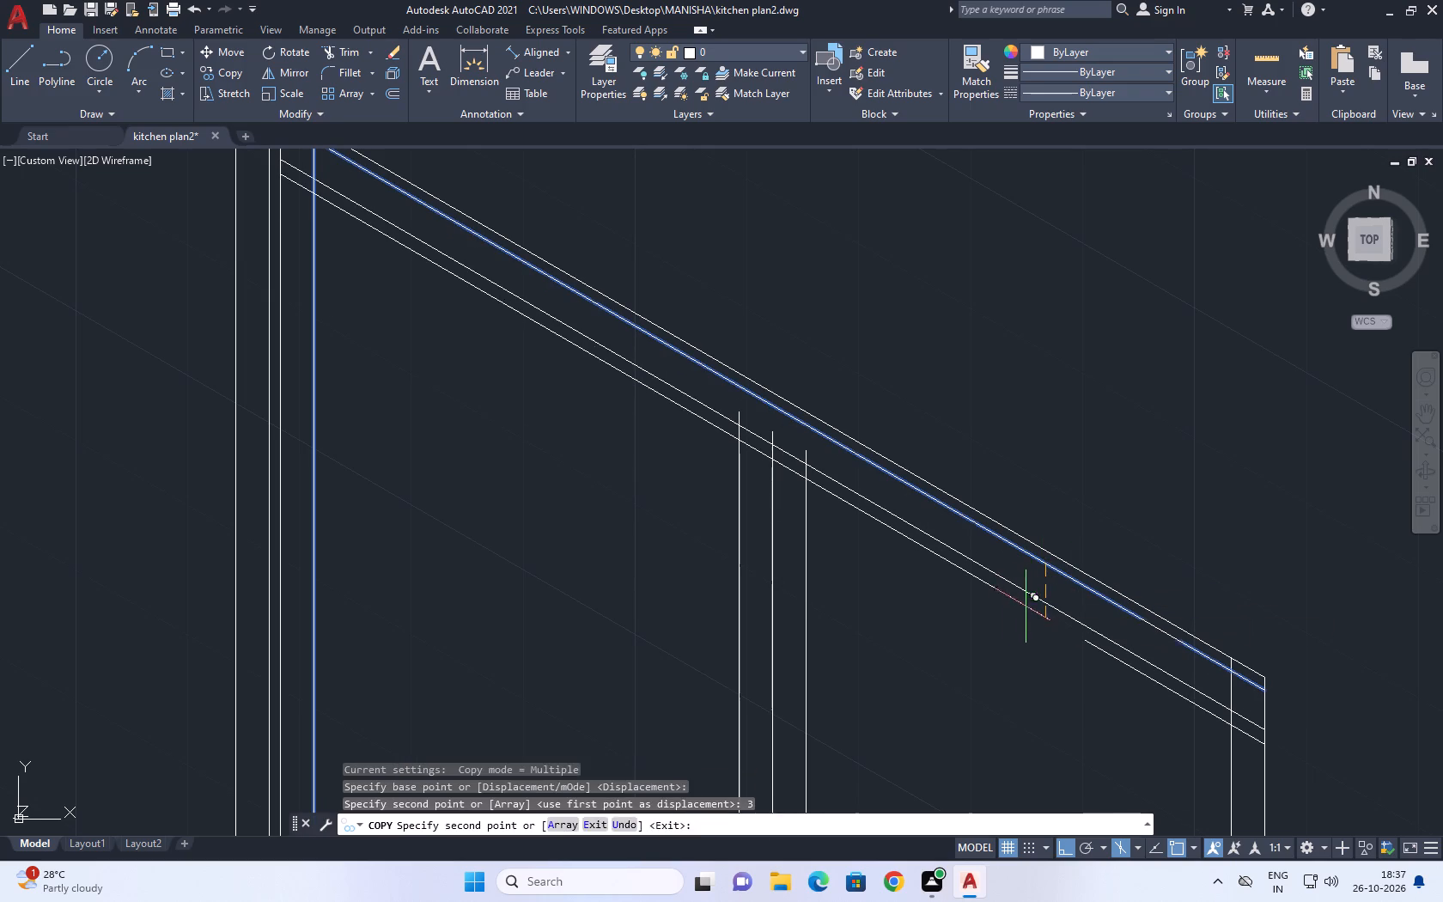
Trim the first door's inner frame lines to a clean upper corner beside the wall cabinets.
middle_click_drag(888, 510, 998, 732)
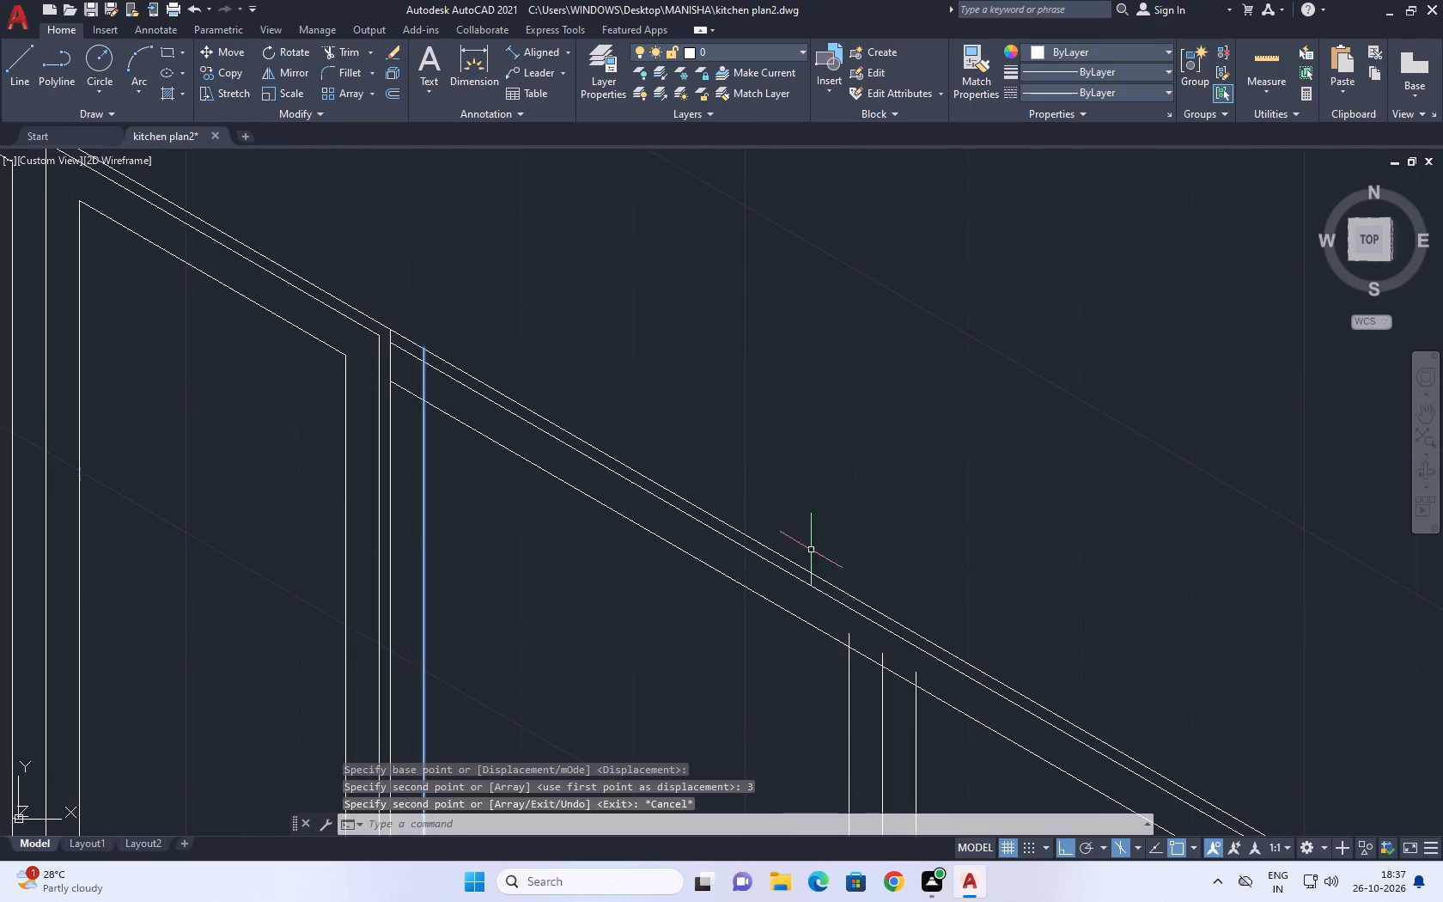
key("t")
key("r")
key("space")
scroll(399, 364, "up", 3)
left_click(418, 503)
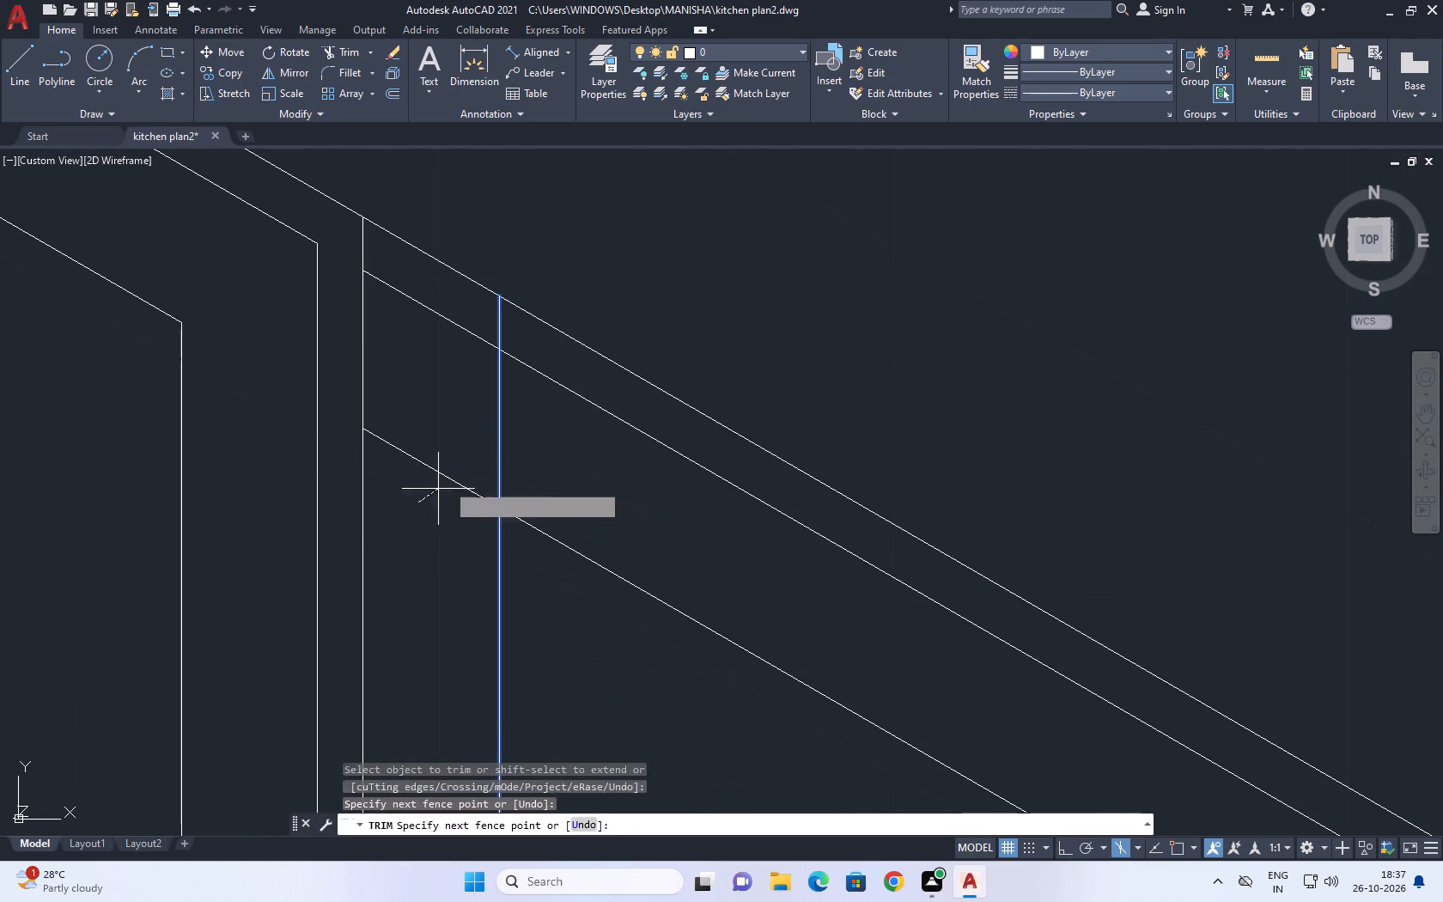
left_click(564, 442)
left_click(517, 328)
left_click(494, 310)
scroll(493, 541, "down", 6)
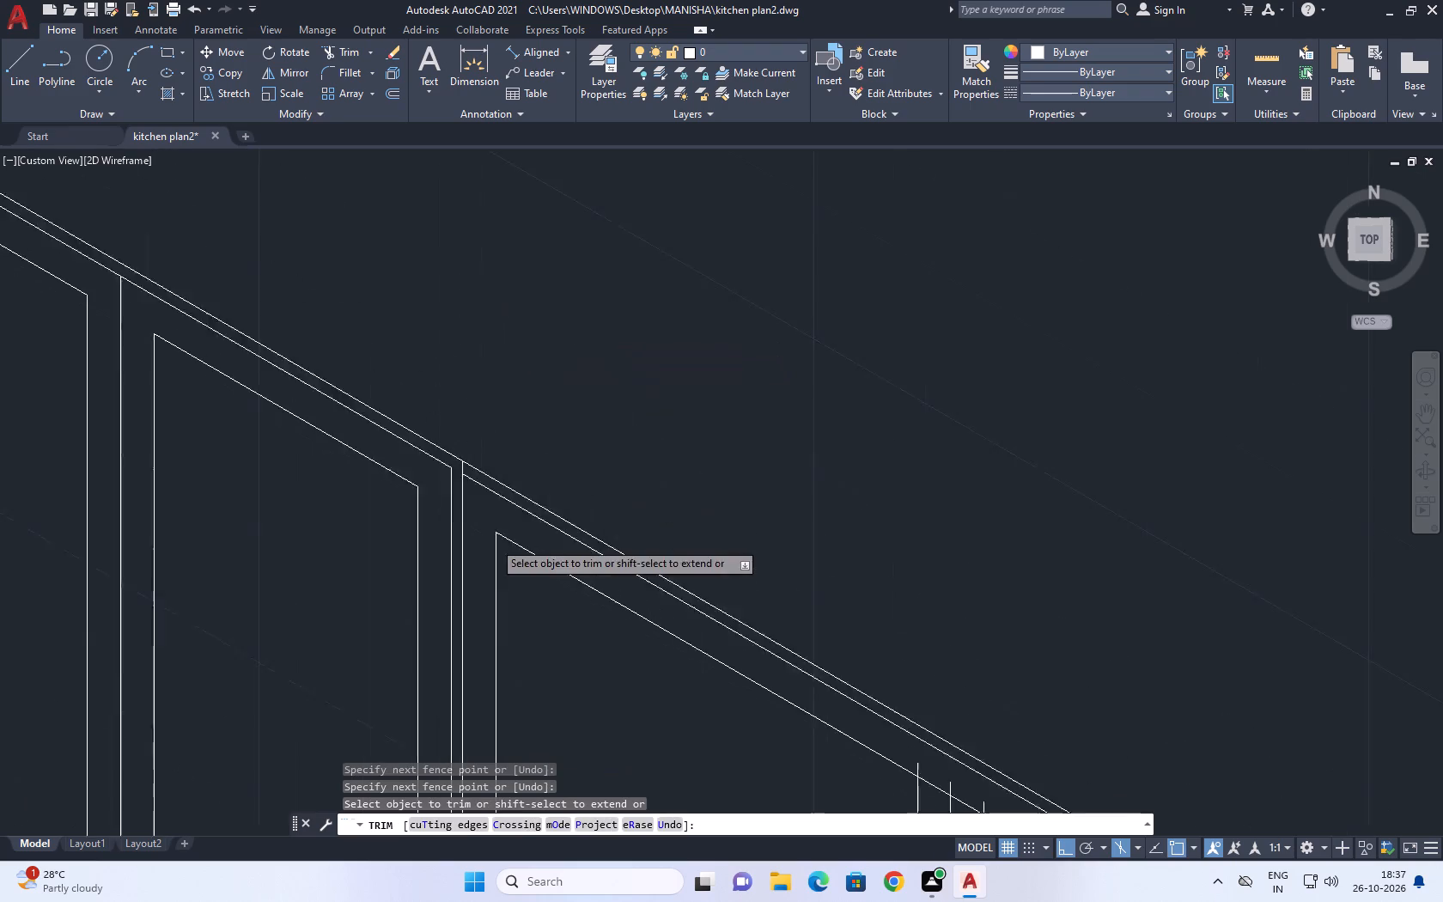
Trim the tall unit's inner frame lines to clean upper door corners on both sides of the centre divider.
scroll(508, 528, "up", 1)
middle_click_drag(555, 530, 462, 439)
scroll(587, 556, "up", 4)
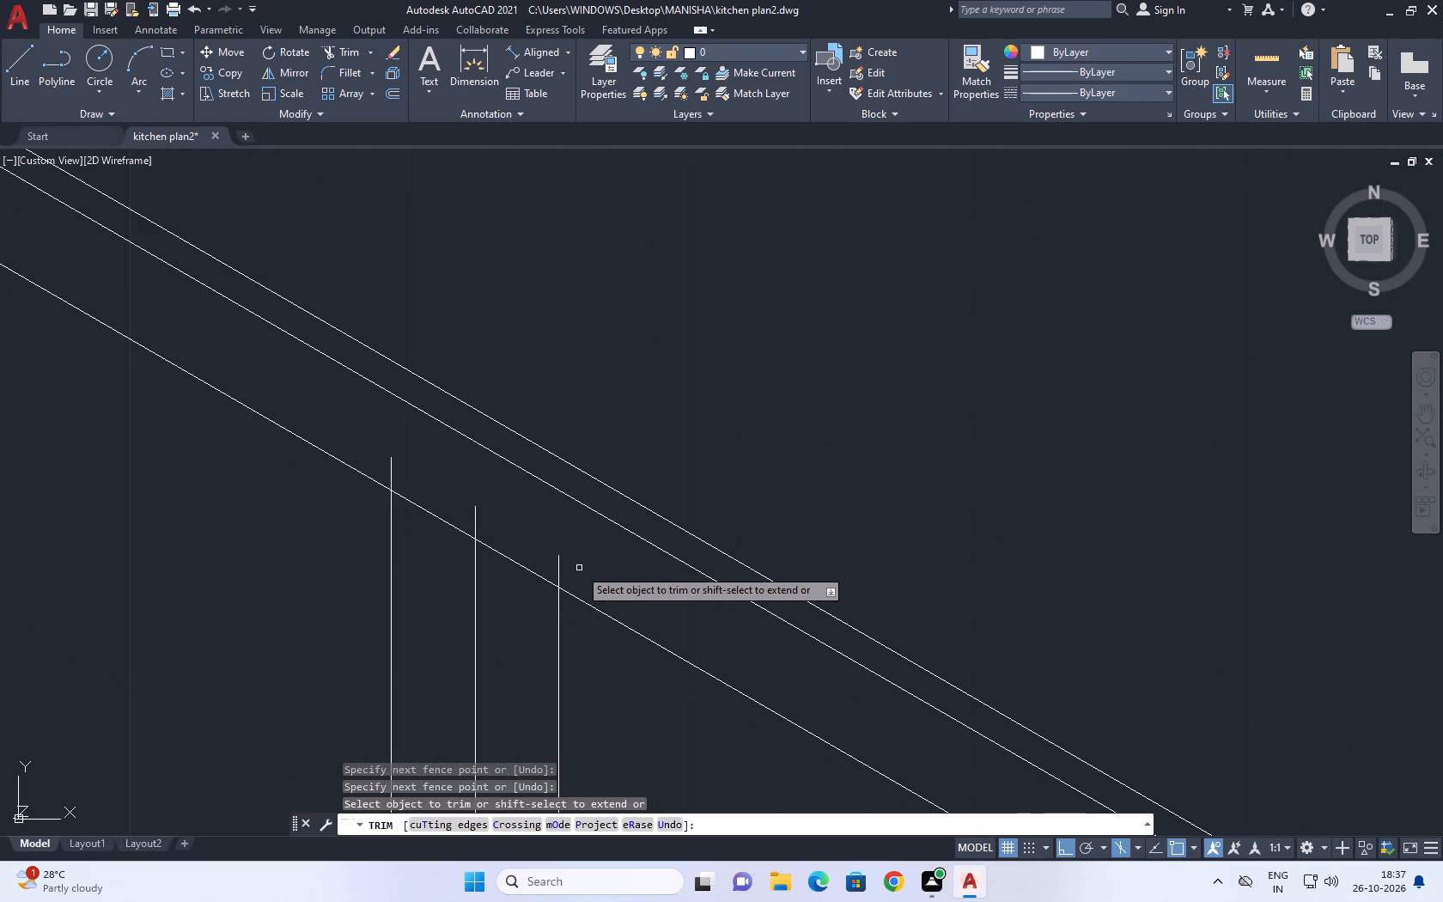
left_click(551, 556)
left_click(566, 577)
left_click(535, 557)
left_click(502, 593)
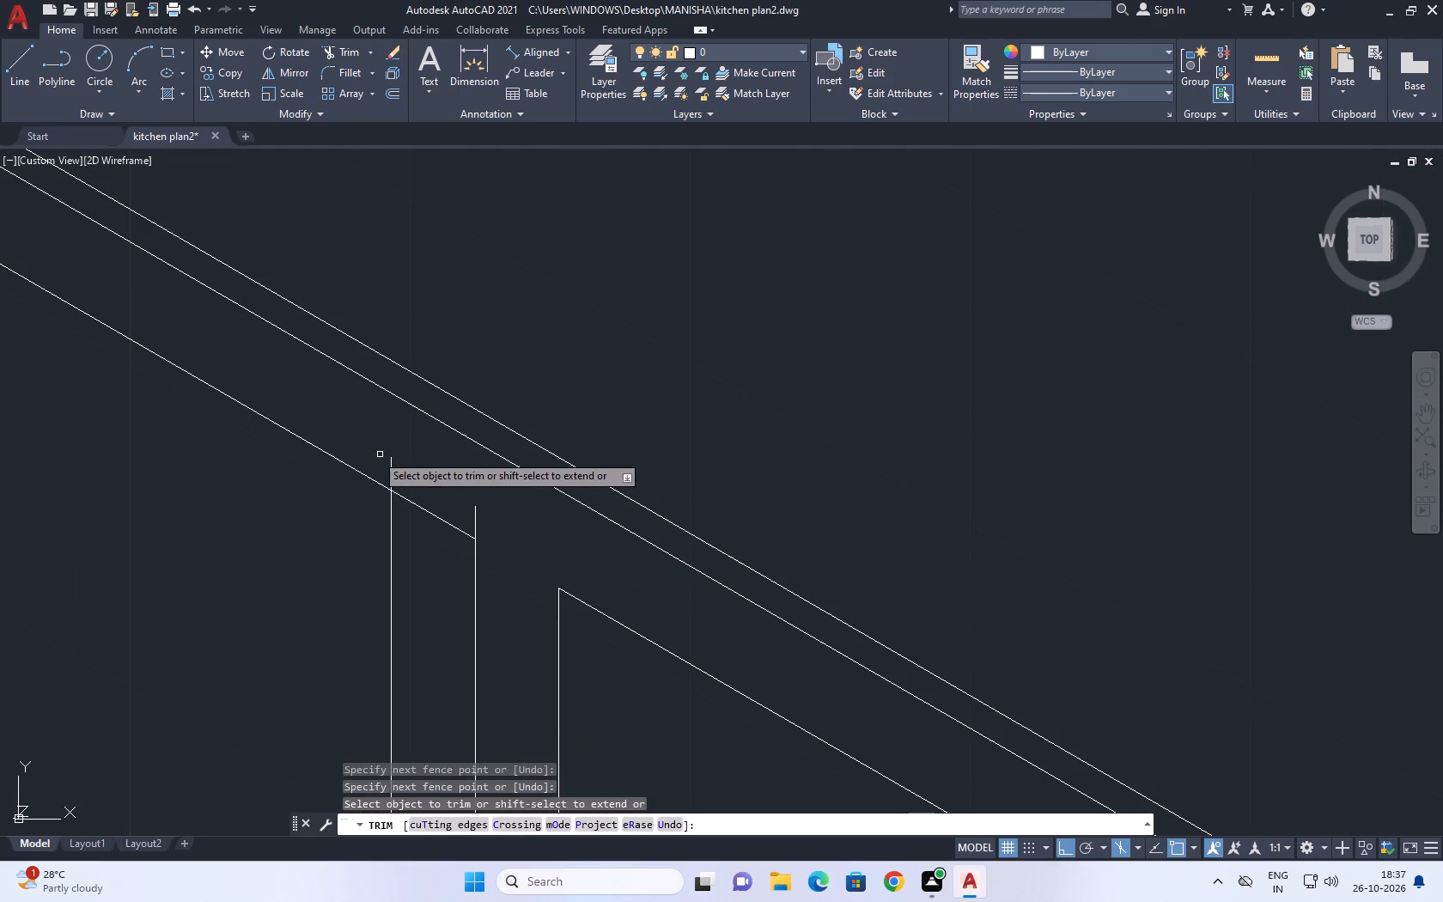
left_click(363, 452)
left_click(423, 523)
Trim the second door's inner frame lines to a clean upper corner at the tall unit's outer end.
scroll(616, 460, "down", 4)
scroll(811, 569, "up", 2)
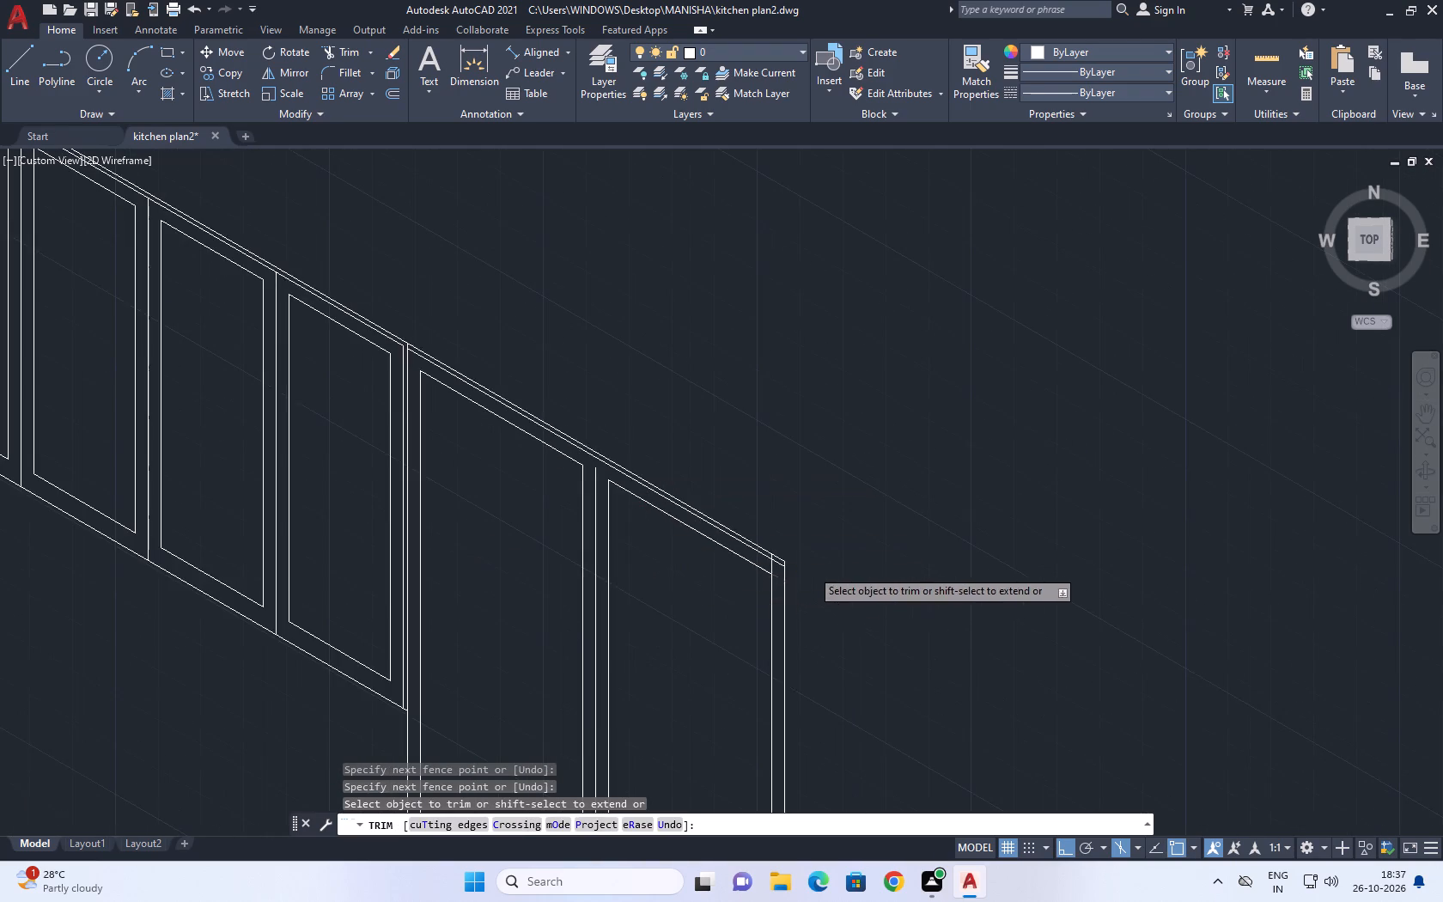
scroll(811, 569, "up", 1)
scroll(643, 583, "up", 4)
left_click(588, 471)
scroll(606, 485, "down", 3)
left_click(667, 613)
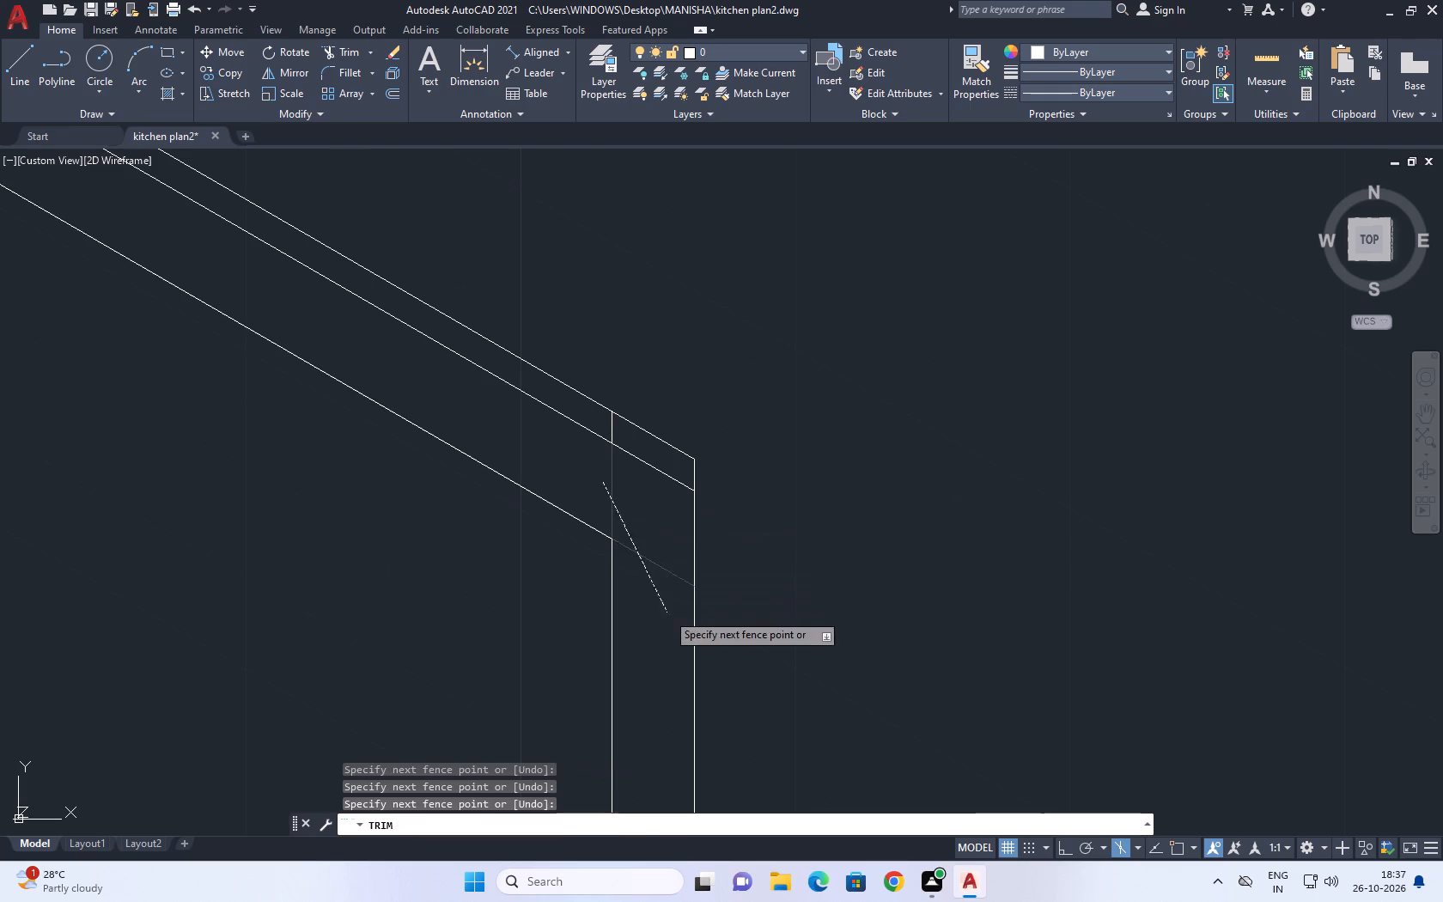
left_click(618, 422)
left_click(598, 415)
scroll(709, 414, "down", 5)
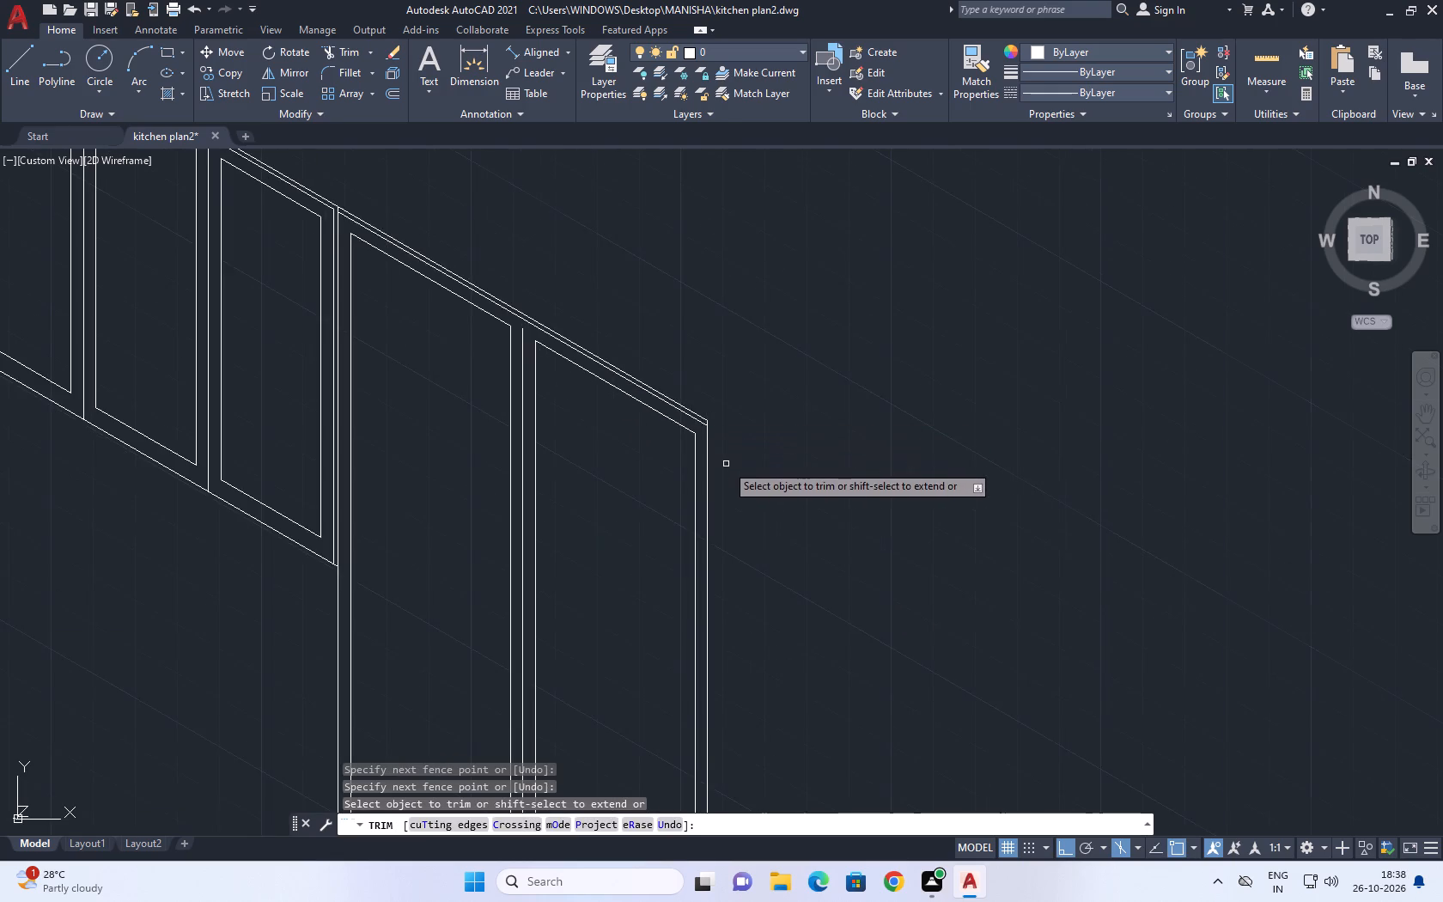
scroll(726, 464, "down", 1)
middle_click_drag(726, 464, 749, 518)
key("Escape")
Extend the centre divider line up to the line beneath the tall unit's top edge.
key("w")
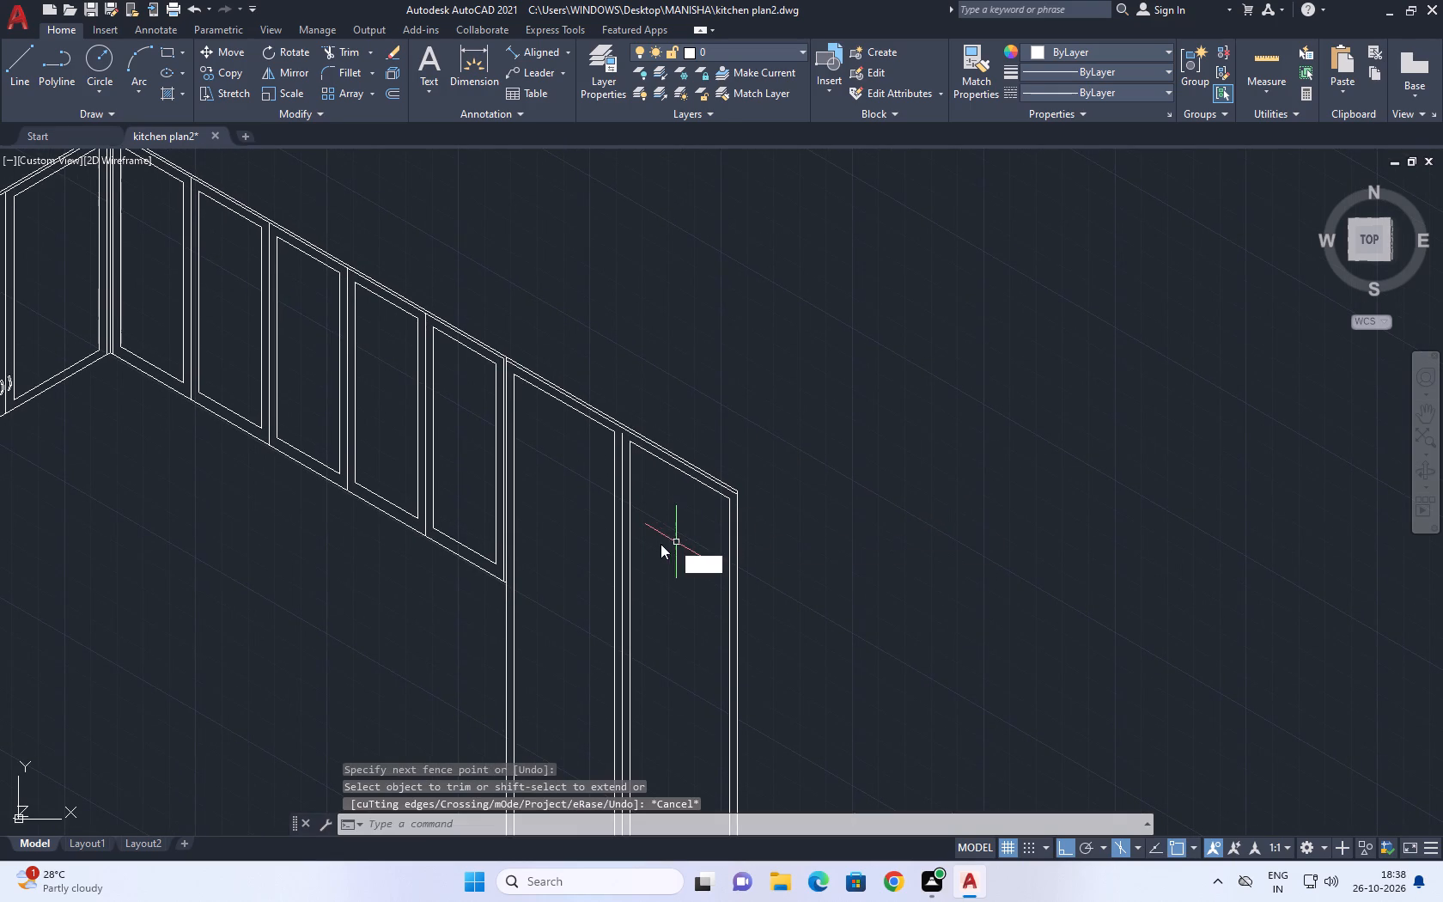
key("Escape")
key("e")
key("x")
key("space")
scroll(622, 538, "up", 1)
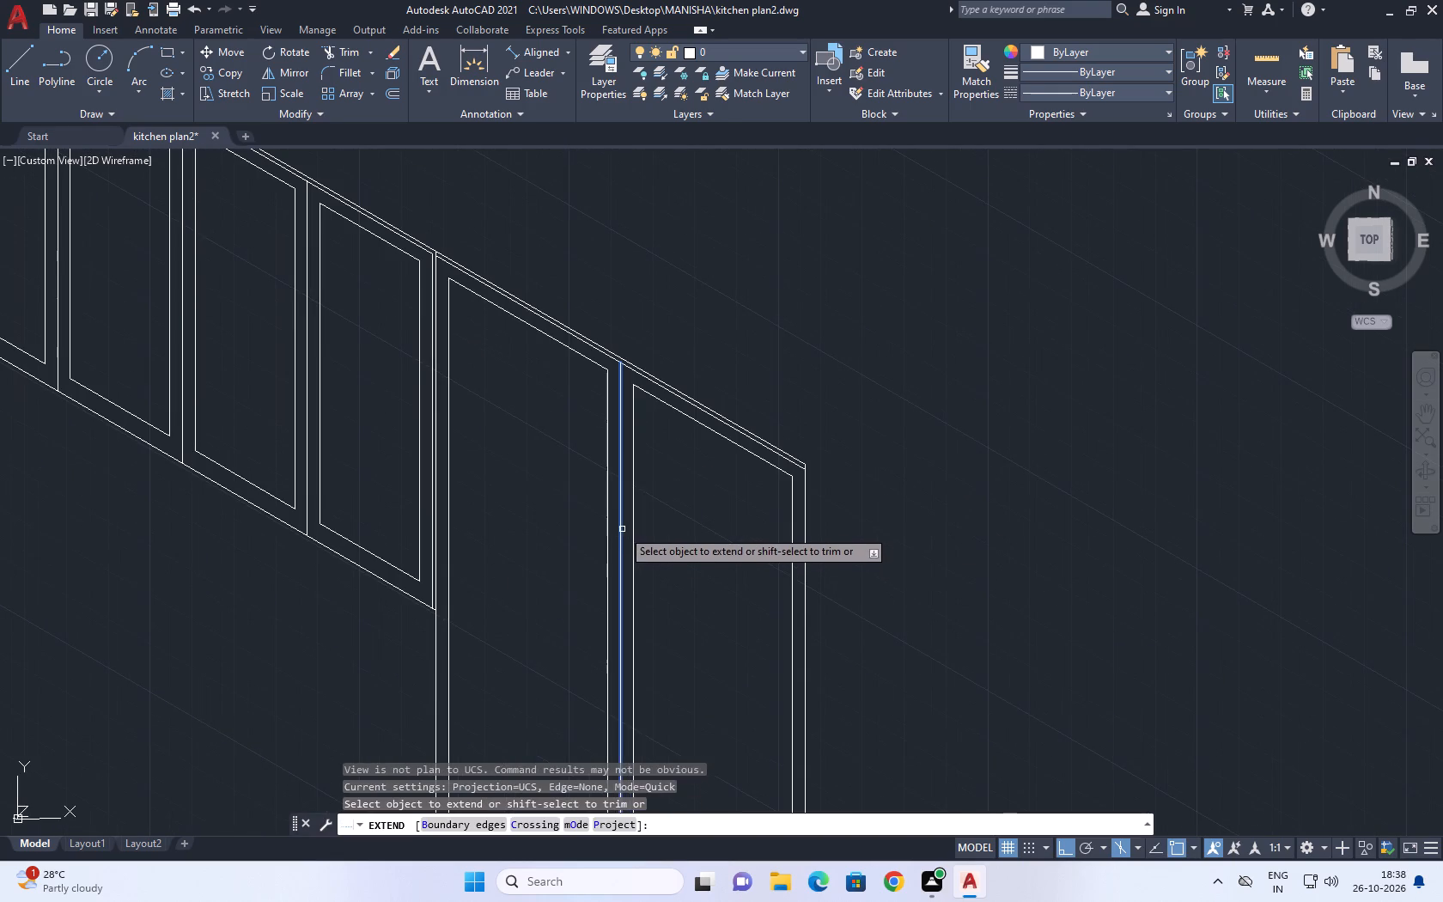
left_click(622, 529)
key("Escape")
Copy the tall unit's bottom edge 2 straight up.
scroll(739, 507, "down", 3)
middle_click_drag(710, 680, 752, 627)
scroll(764, 672, "up", 3)
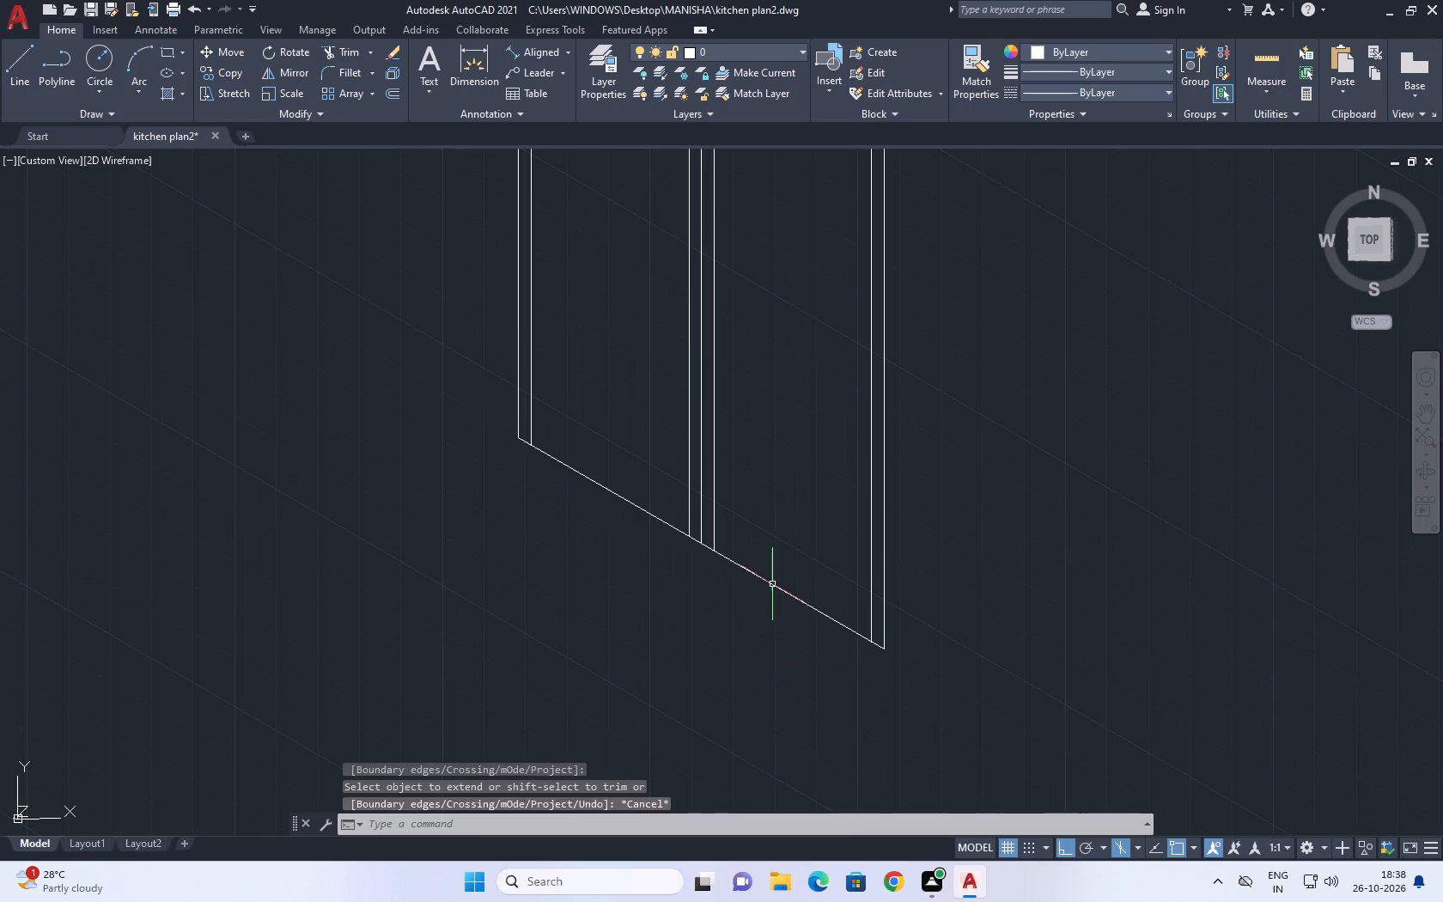
left_click(772, 583)
key("c")
key("o")
key("space")
middle_click_drag(769, 578, 770, 667)
left_click(778, 679)
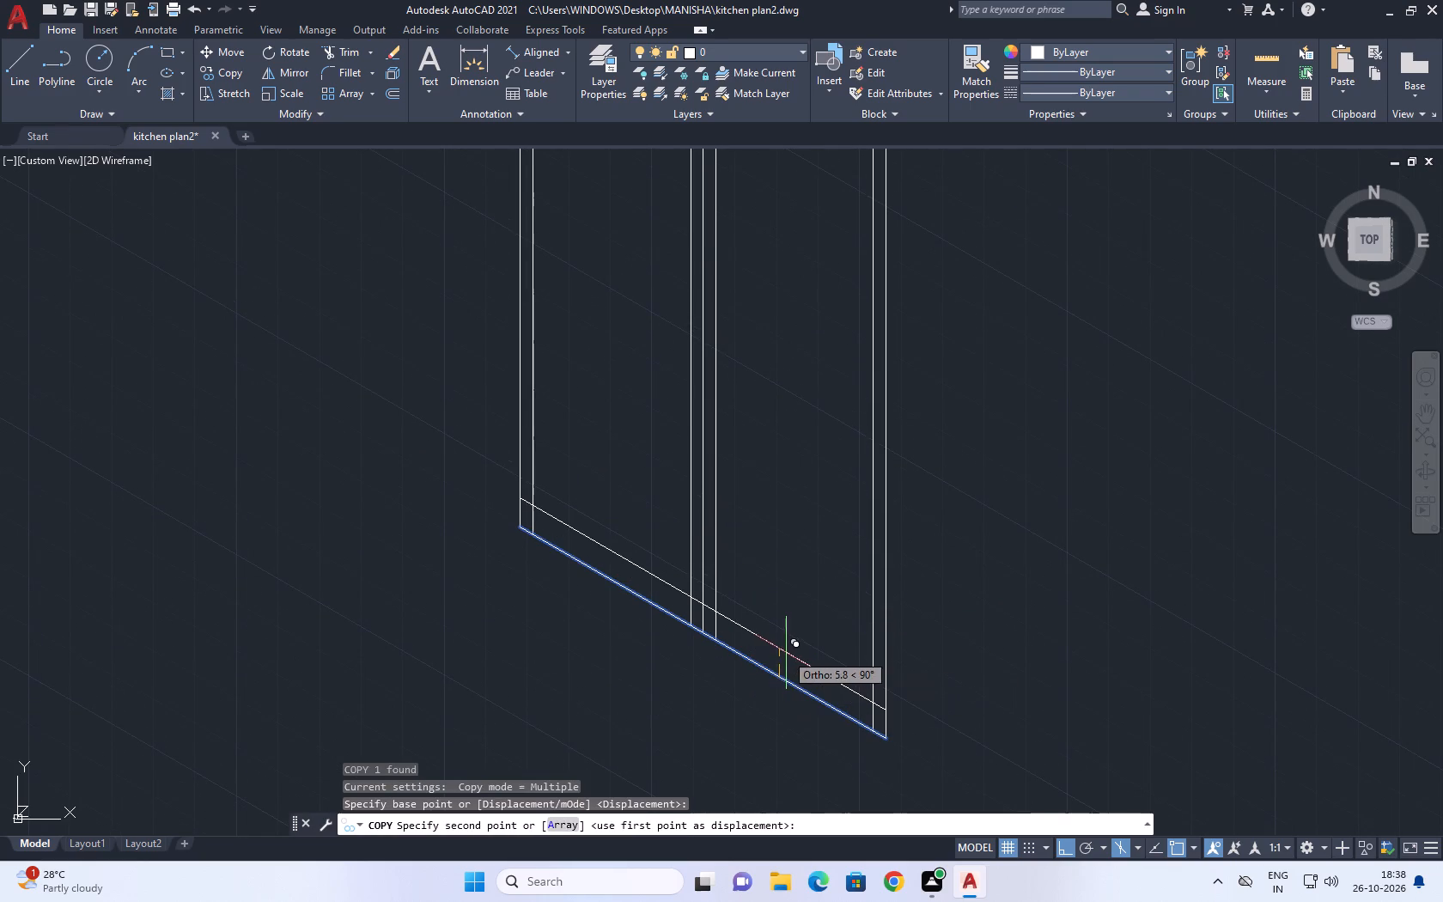
type("2")
key("space")
key("Escape")
Trim the inner frame lines to clean lower door corners on both sides of the tall unit's centre divider.
scroll(782, 648, "down", 1)
middle_click_drag(795, 628, 799, 663)
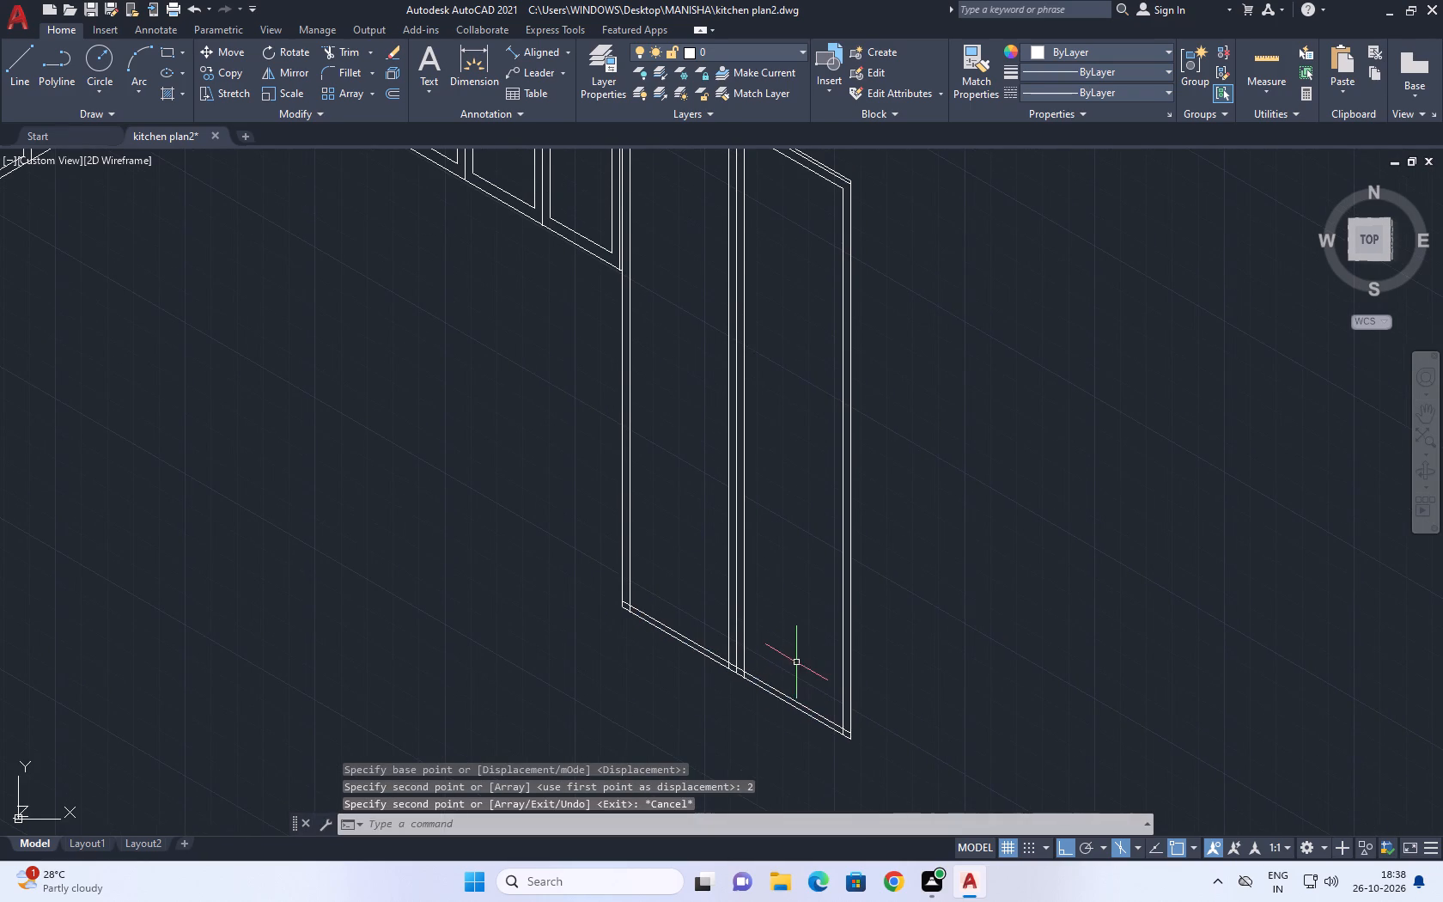
key("t")
key("r")
key("space")
scroll(776, 660, "up", 4)
middle_click_drag(464, 707, 619, 630)
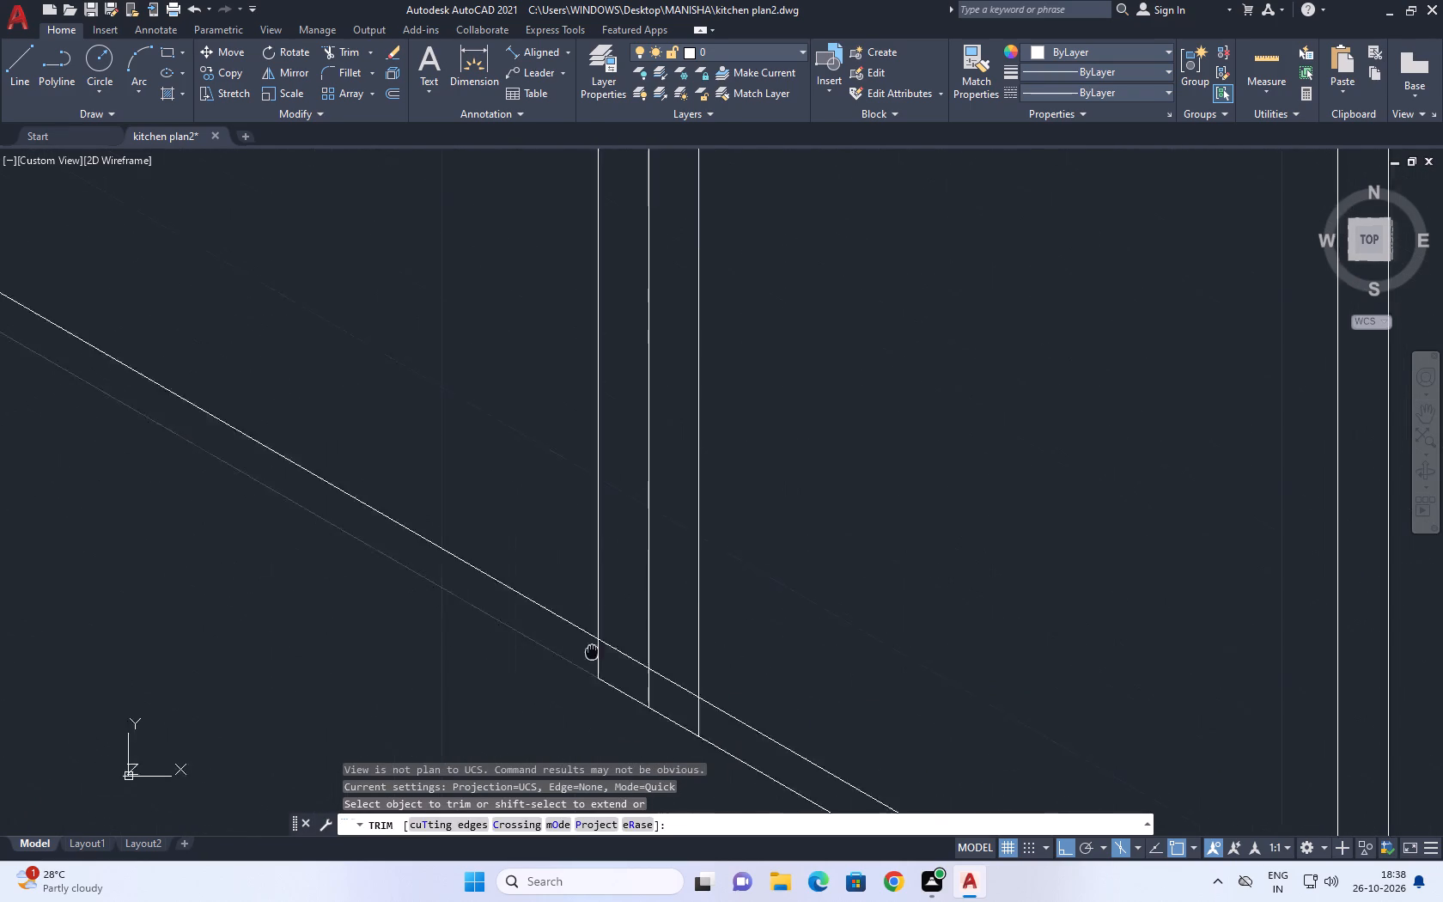
middle_click_drag(619, 630, 648, 604)
scroll(666, 585, "up", 1)
left_click(703, 573)
left_click(650, 605)
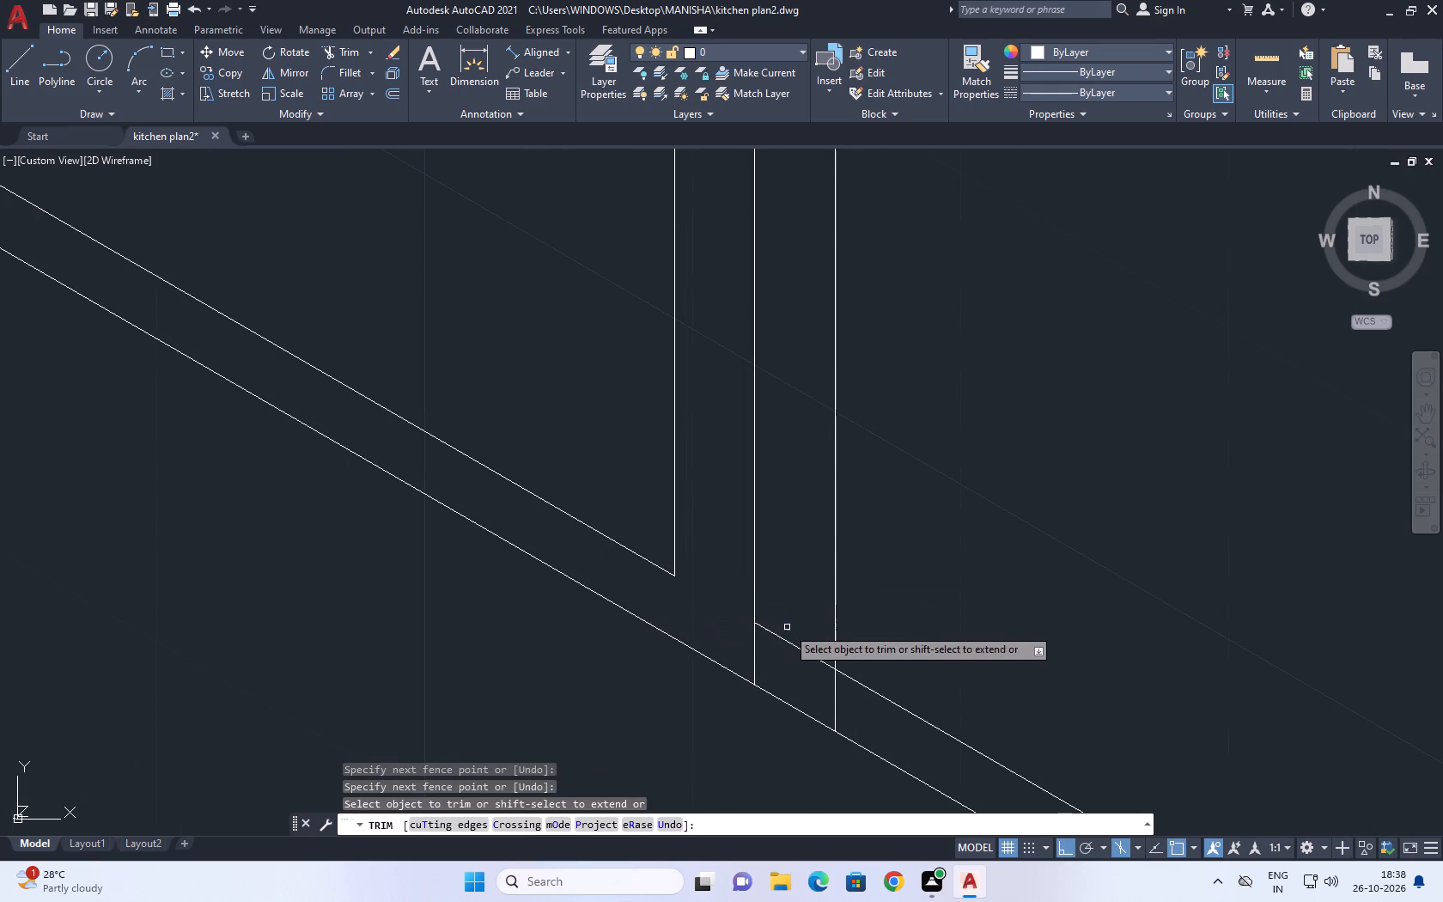
left_click(788, 627)
left_click(842, 704)
Trim the second door's inner frame lines to a clean lower corner at the tall unit's outer end.
scroll(822, 668, "down", 5)
middle_click_drag(986, 720, 946, 669)
scroll(943, 671, "down", 1)
scroll(923, 753, "up", 2)
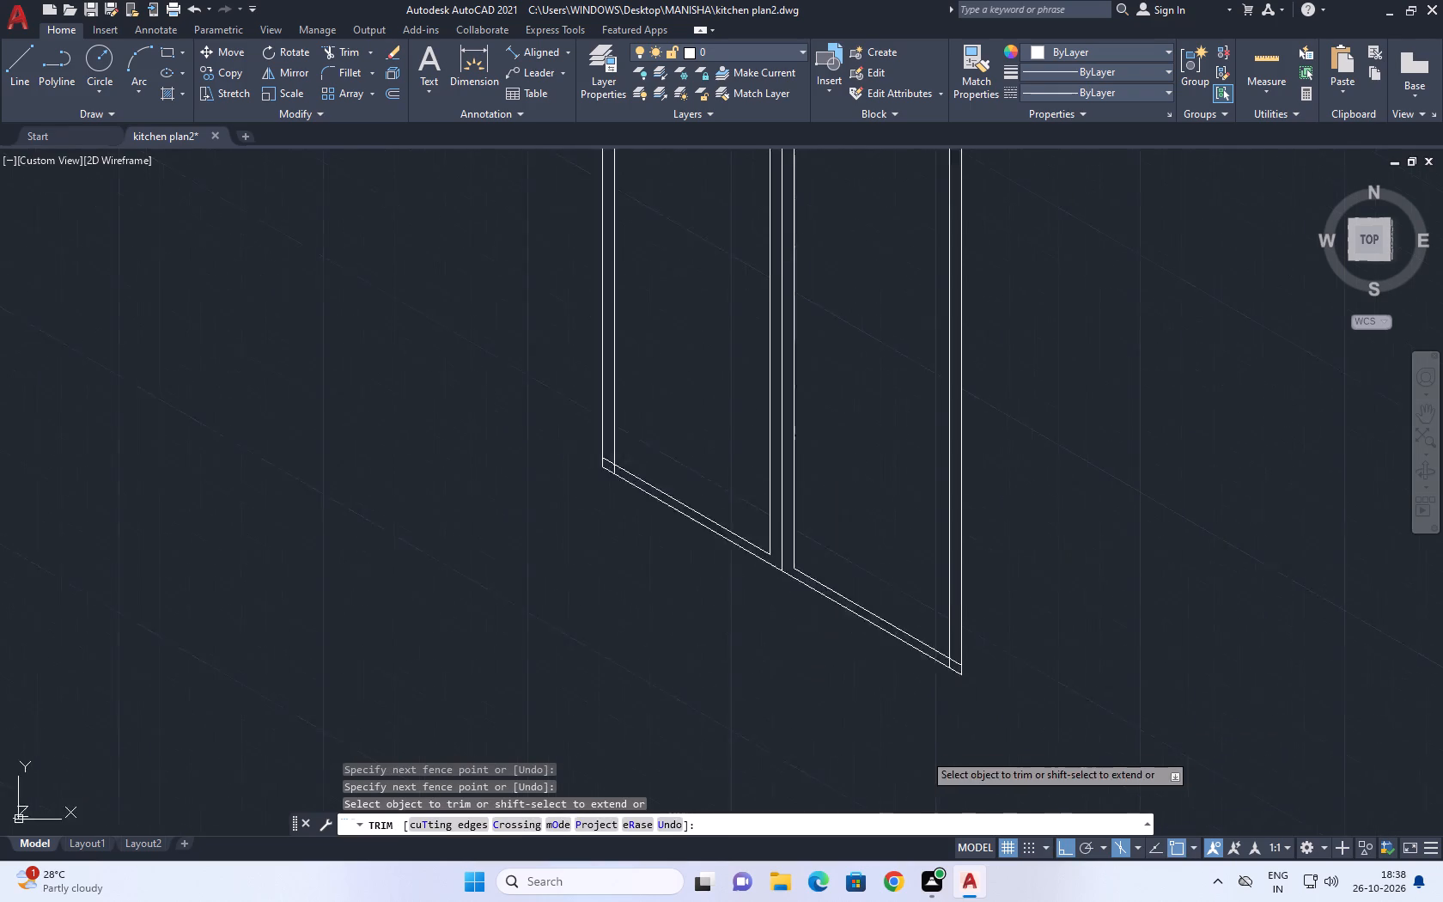
scroll(983, 599, "up", 5)
left_click(931, 582)
left_click(846, 619)
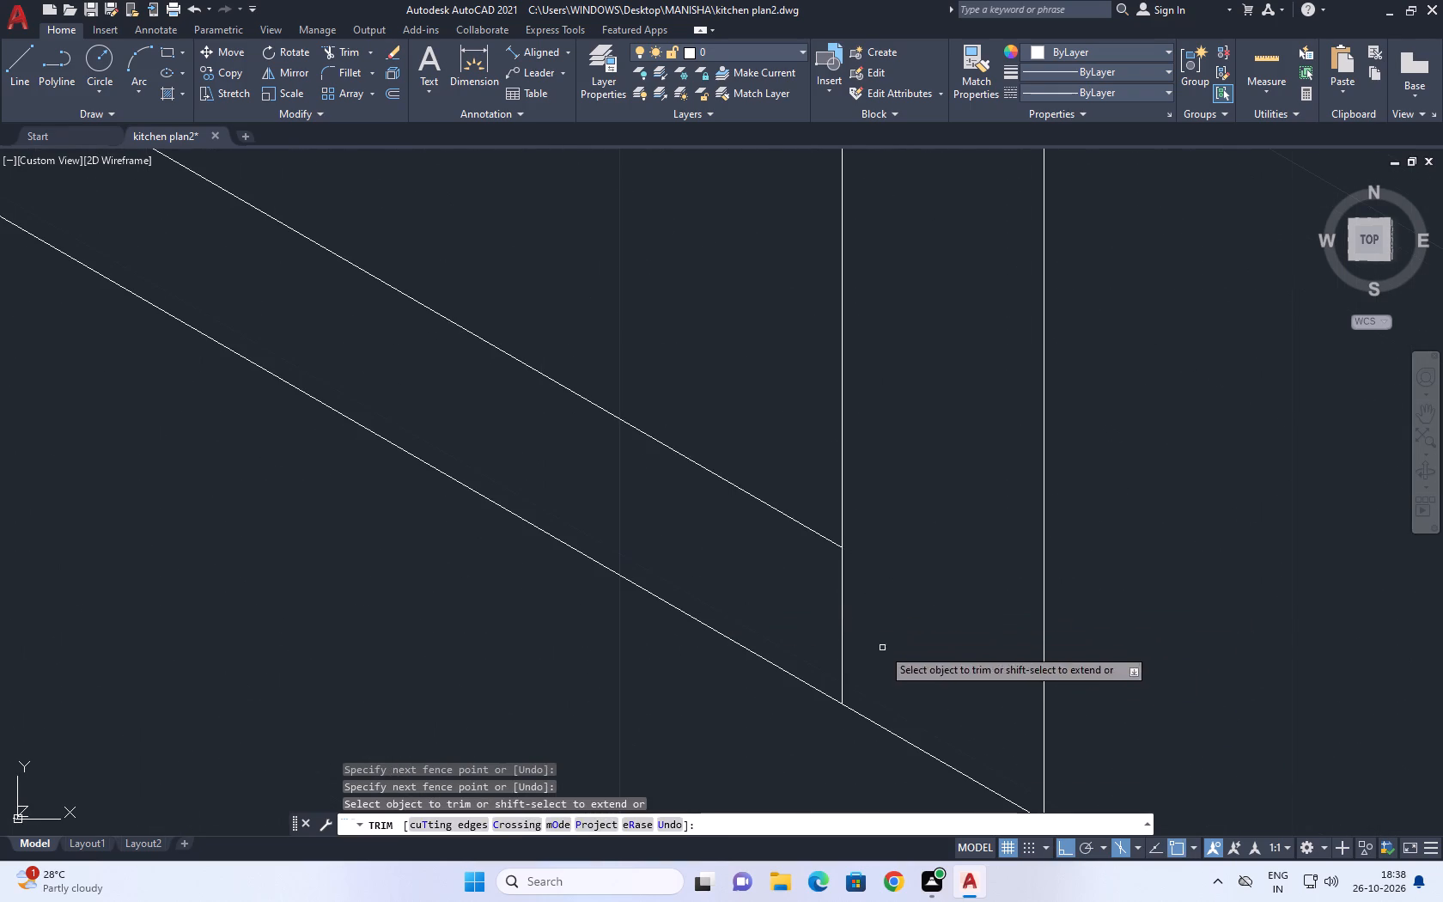
left_click(837, 586)
left_click(948, 629)
Trim the first door's inner frame lines to a clean lower corner on the wall-cabinet side.
scroll(874, 627, "down", 5)
middle_click_drag(795, 531, 1216, 749)
middle_click_drag(745, 569, 861, 620)
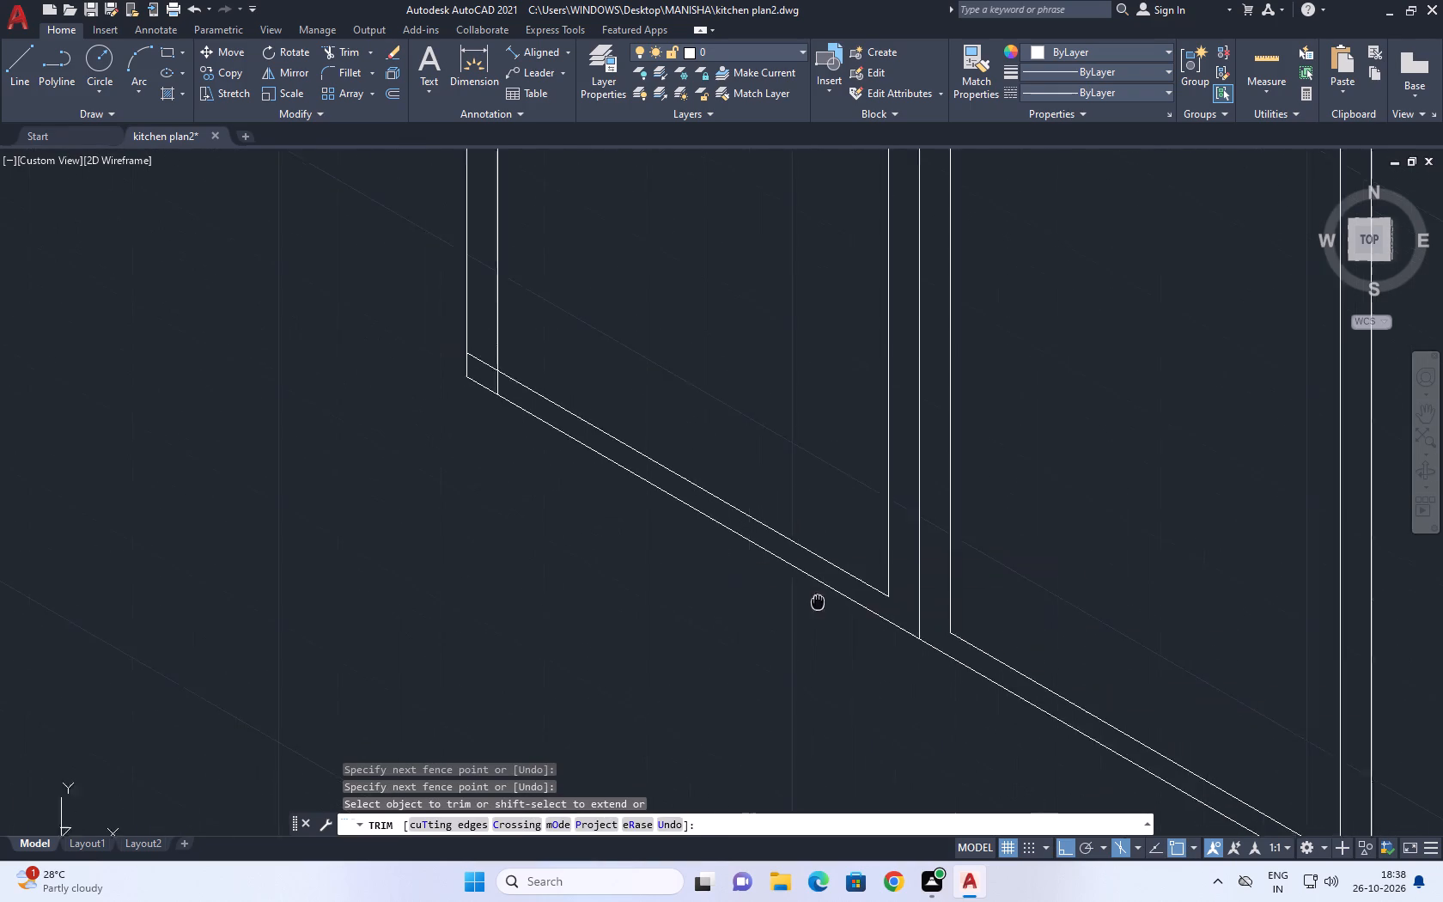
middle_click_drag(861, 620, 1048, 696)
scroll(760, 470, "up", 7)
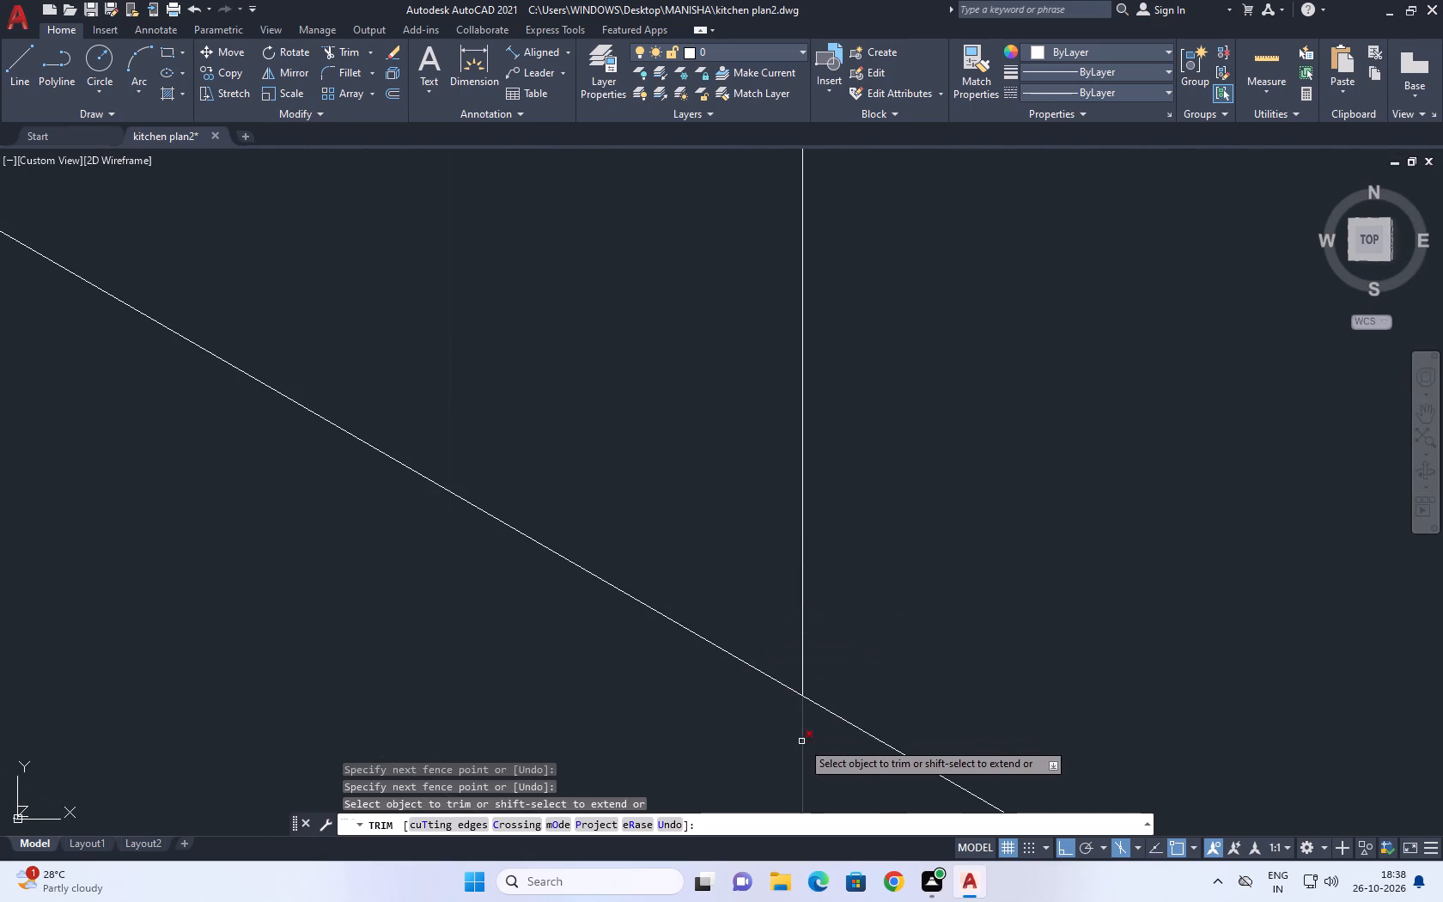
left_click_drag(806, 750, 802, 737)
left_click_drag(714, 615, 703, 607)
scroll(706, 603, "down", 10)
key("Escape")
Copy the first door's inner top frame line 35 straight down.
middle_click_drag(837, 477, 708, 706)
scroll(705, 709, "down", 2)
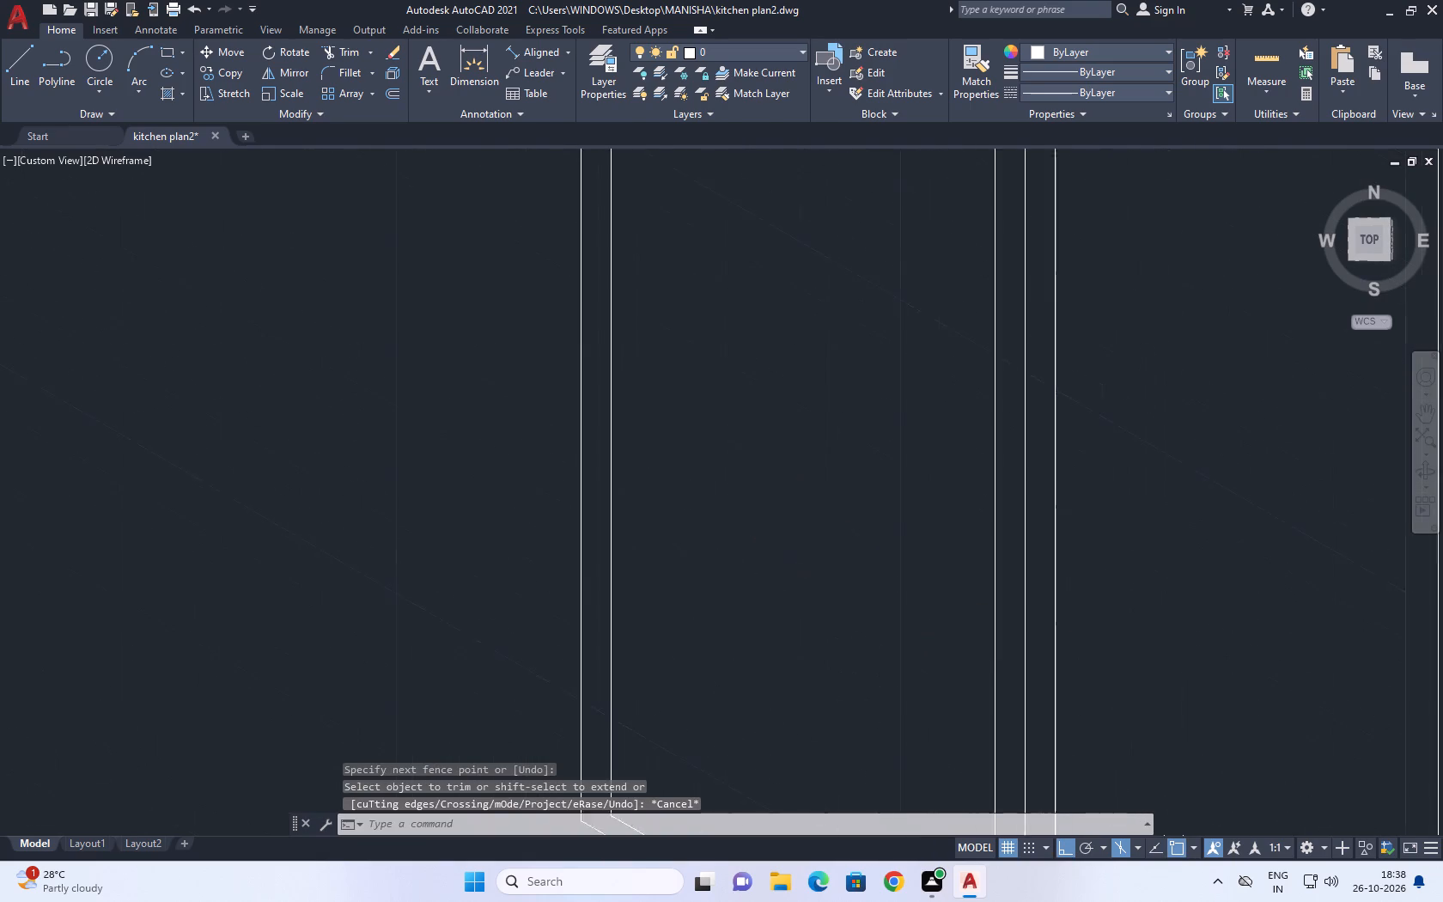
scroll(703, 710, "down", 2)
scroll(264, 119, "up", 1)
scroll(635, 442, "down", 1)
middle_click_drag(681, 449, 648, 443)
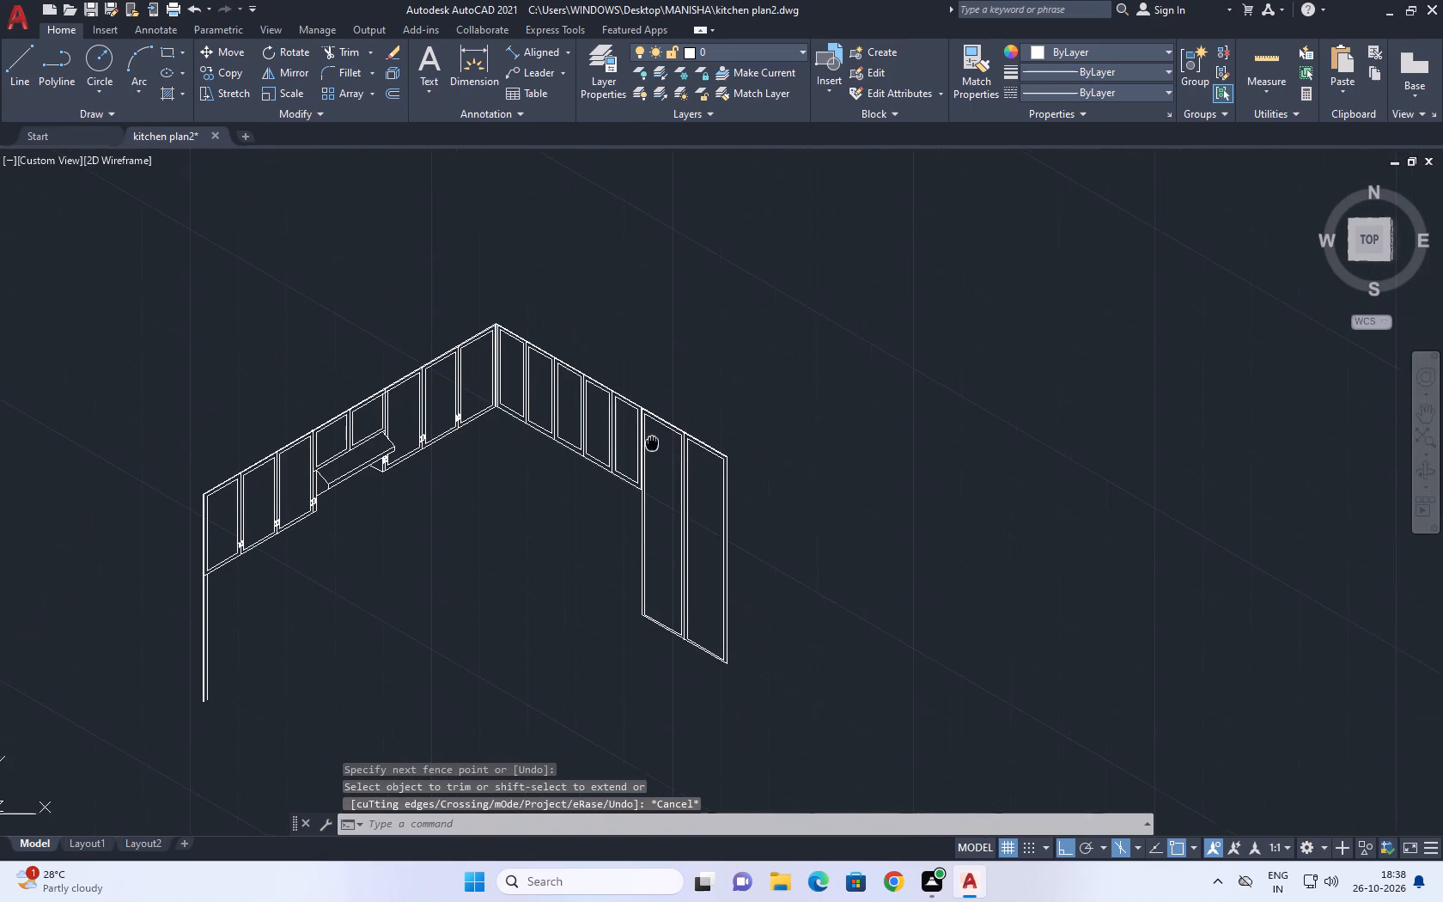
middle_click_drag(648, 443, 618, 433)
scroll(631, 457, "up", 2)
scroll(649, 376, "up", 3)
left_click(638, 363)
left_click(614, 373)
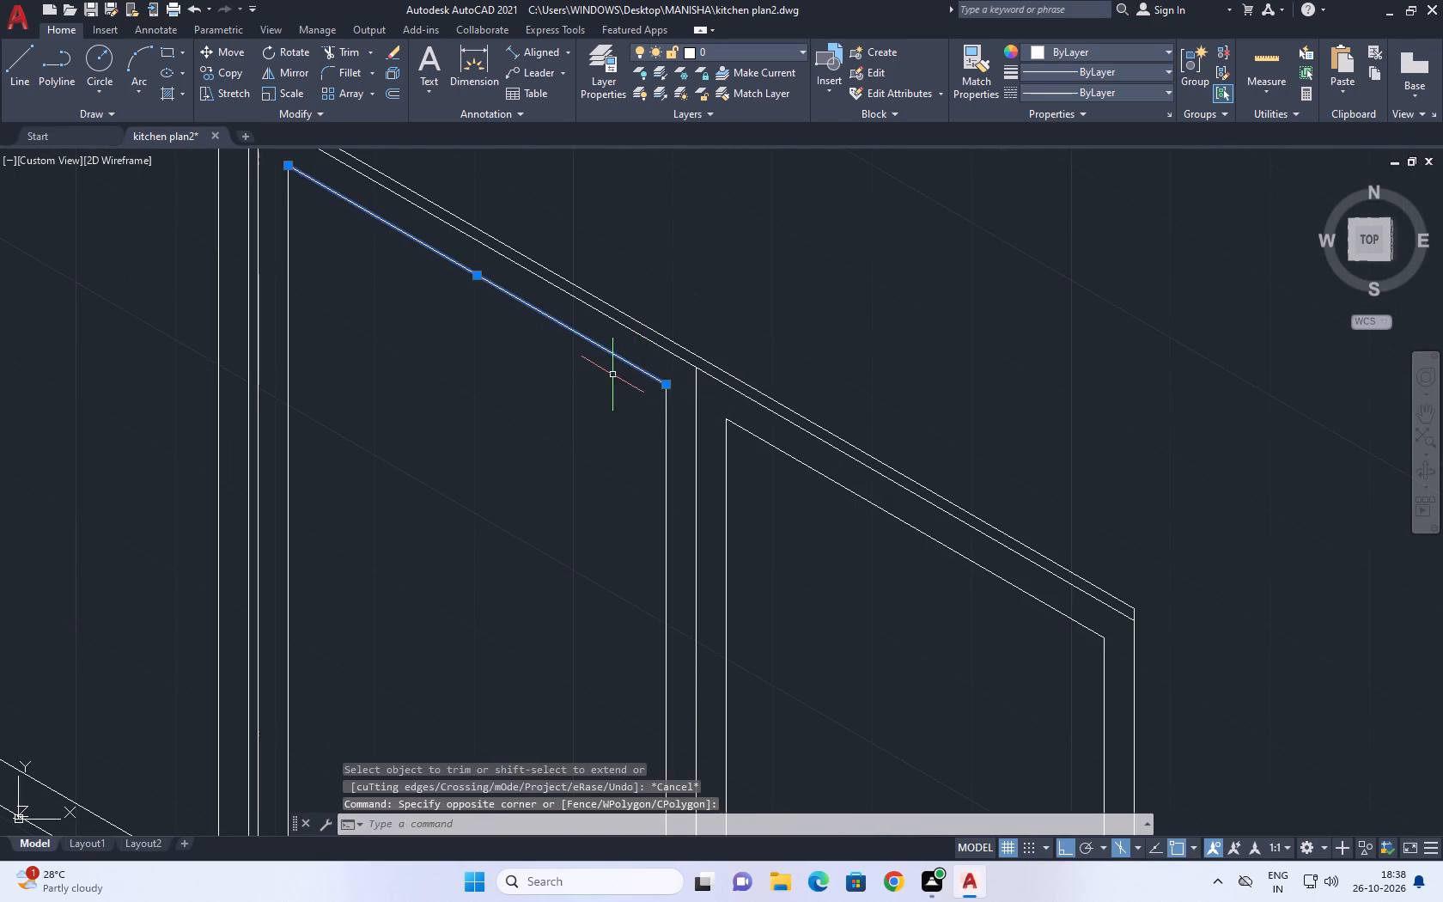
middle_click_drag(618, 405, 630, 444)
key("c")
key("o")
key("space")
left_click(646, 430)
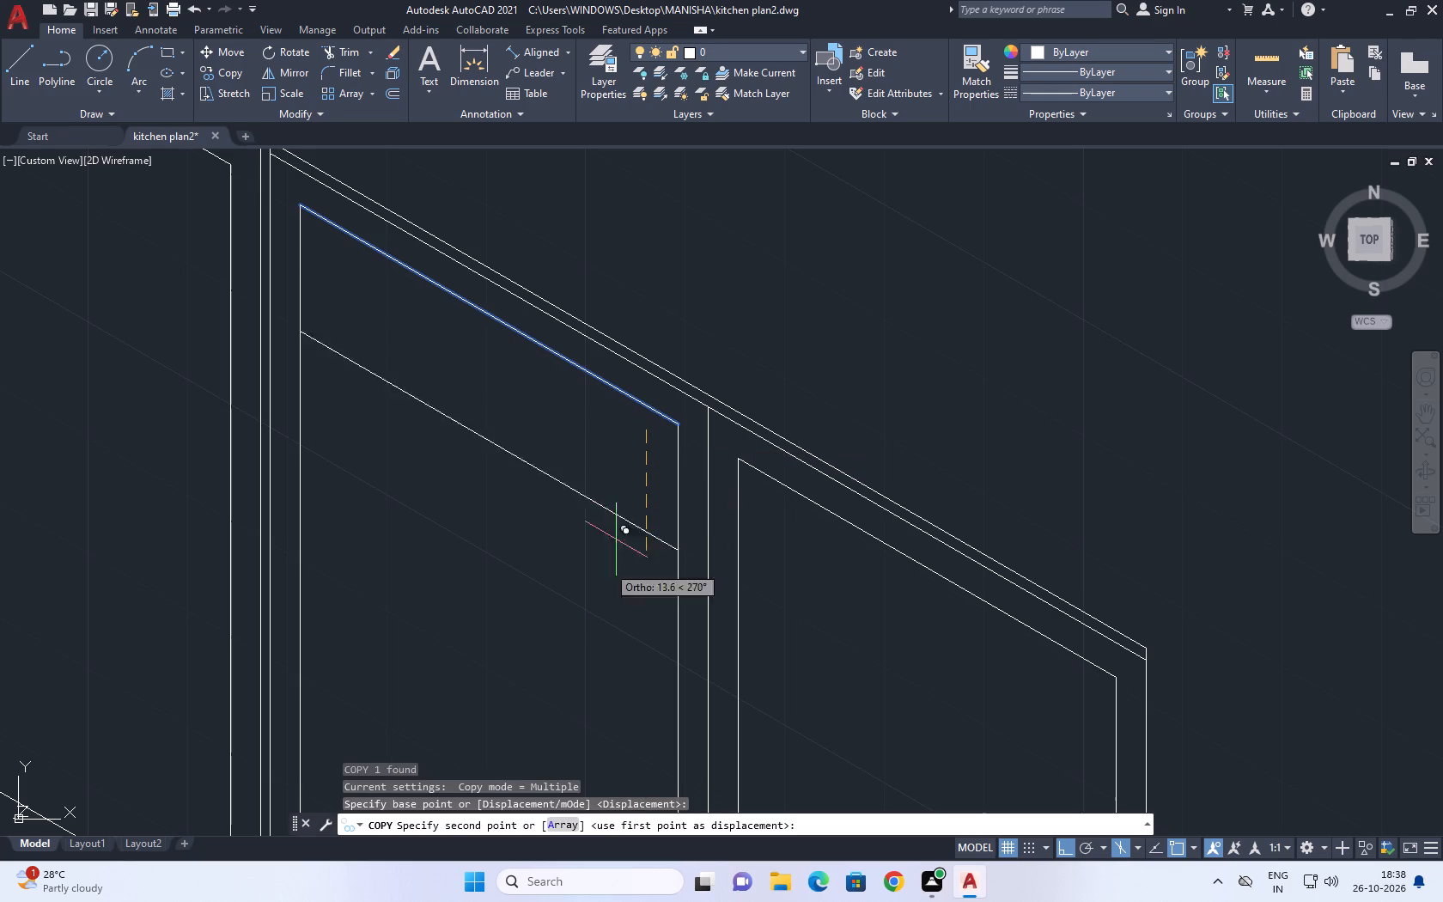
middle_click_drag(598, 685, 710, 442)
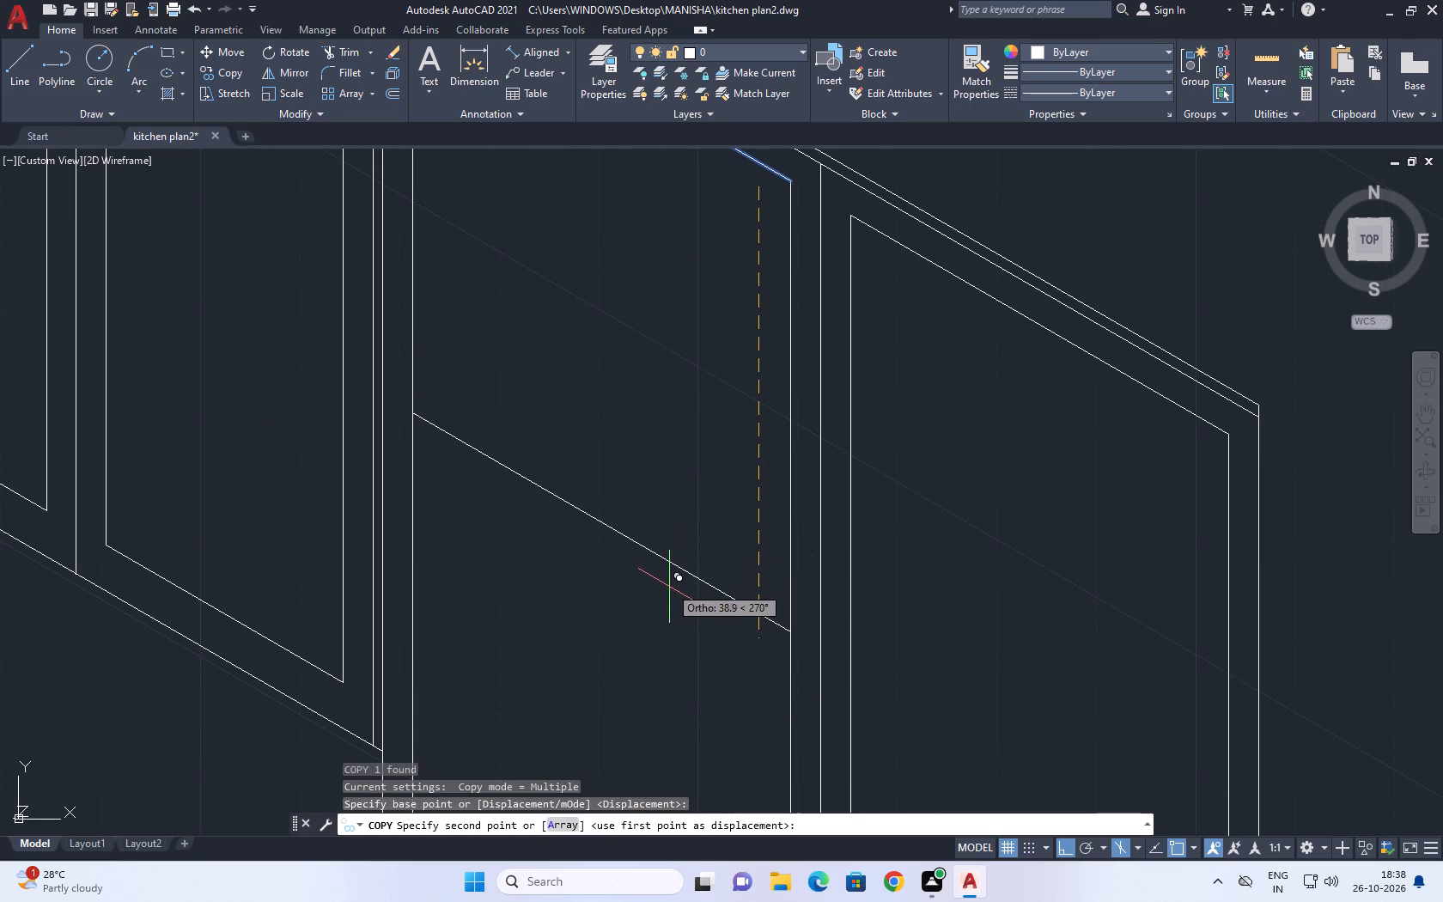
key("3")
key("5")
key("Return")
scroll(800, 552, "down", 1)
key("Escape")
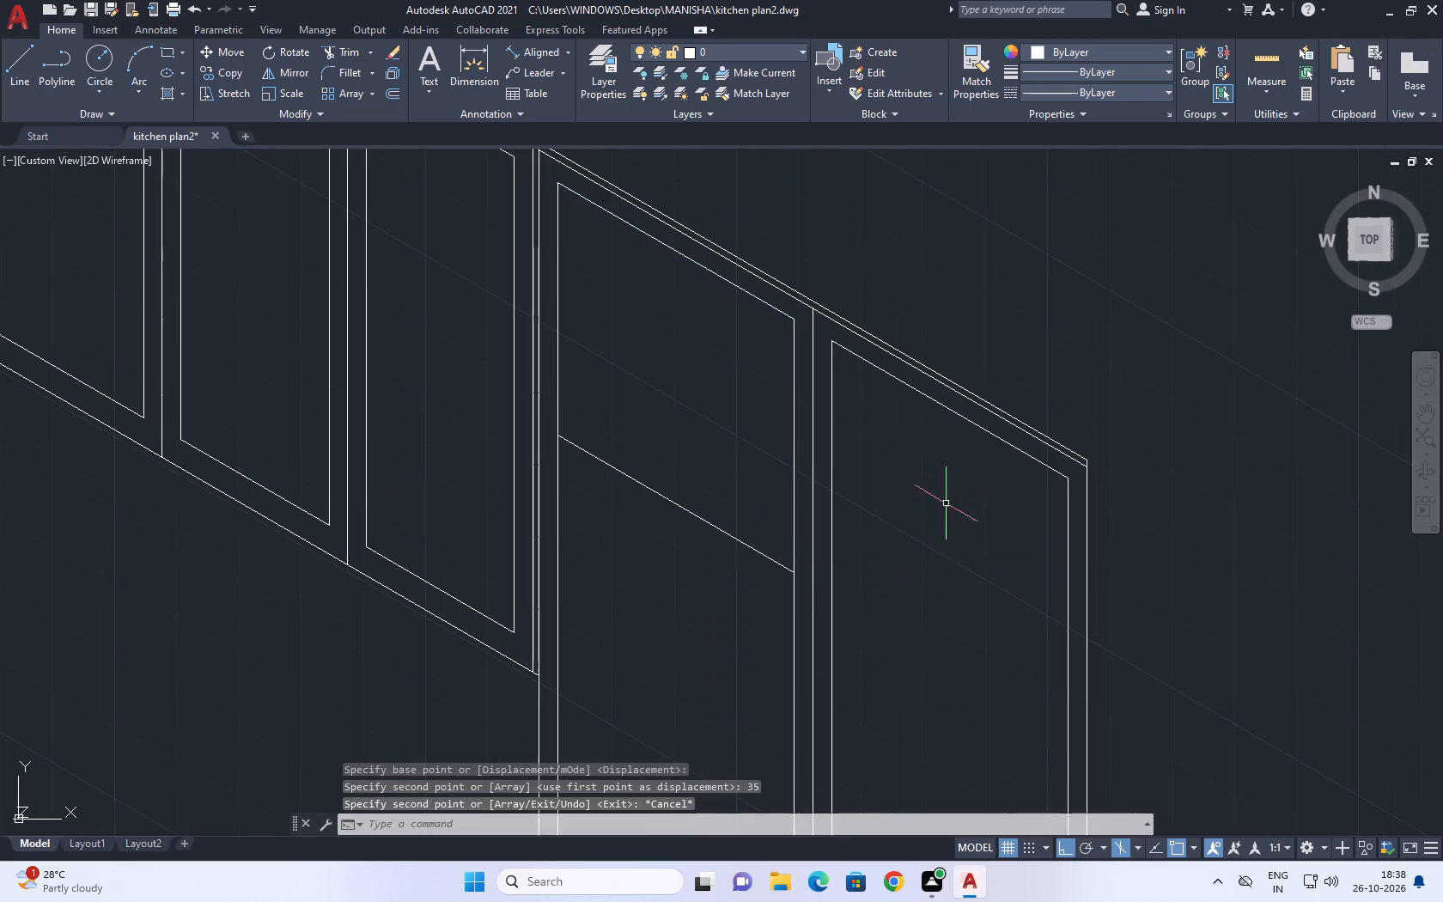
Copy the second door's inner top frame line 35 straight down.
left_click(999, 436)
key("c")
key("o")
key("space")
left_click(917, 438)
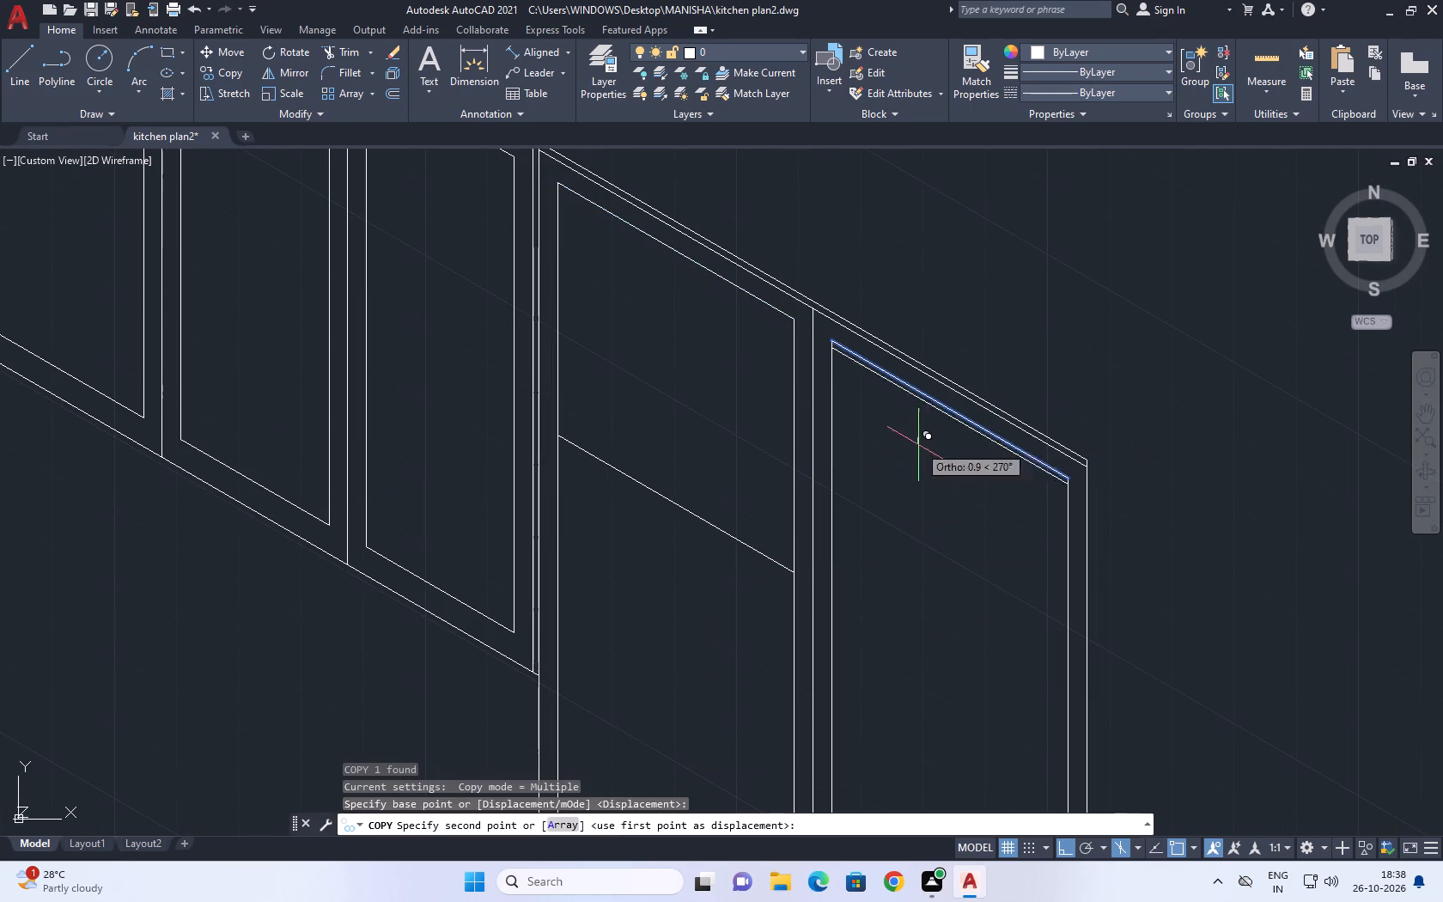
key("3")
key("5")
key("Return")
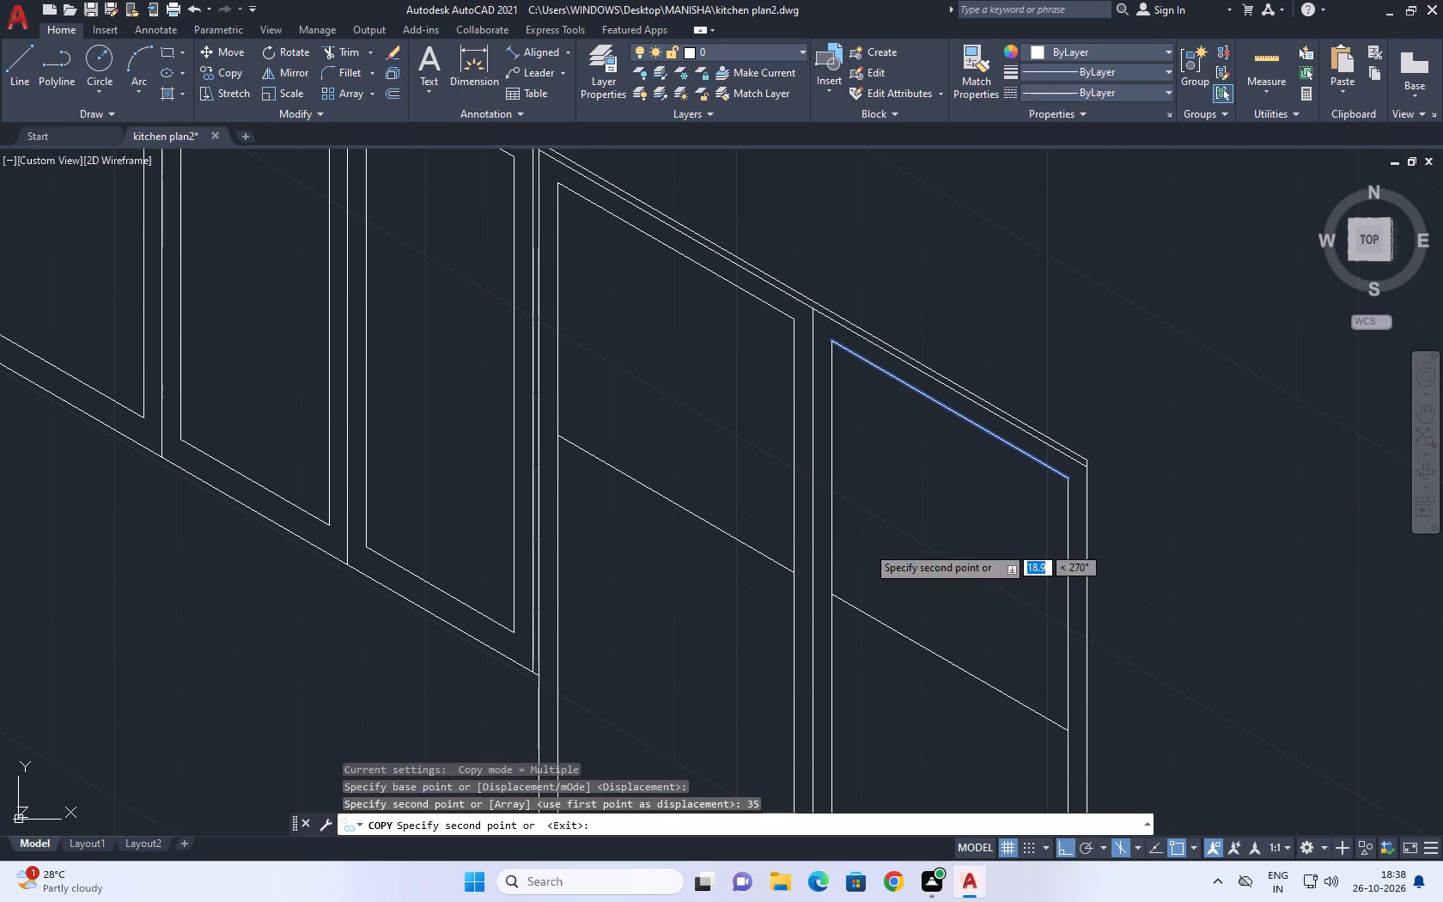
key("Escape")
Copy the second door's new cross line 3 straight down.
middle_click_drag(828, 539, 823, 373)
left_click(957, 513)
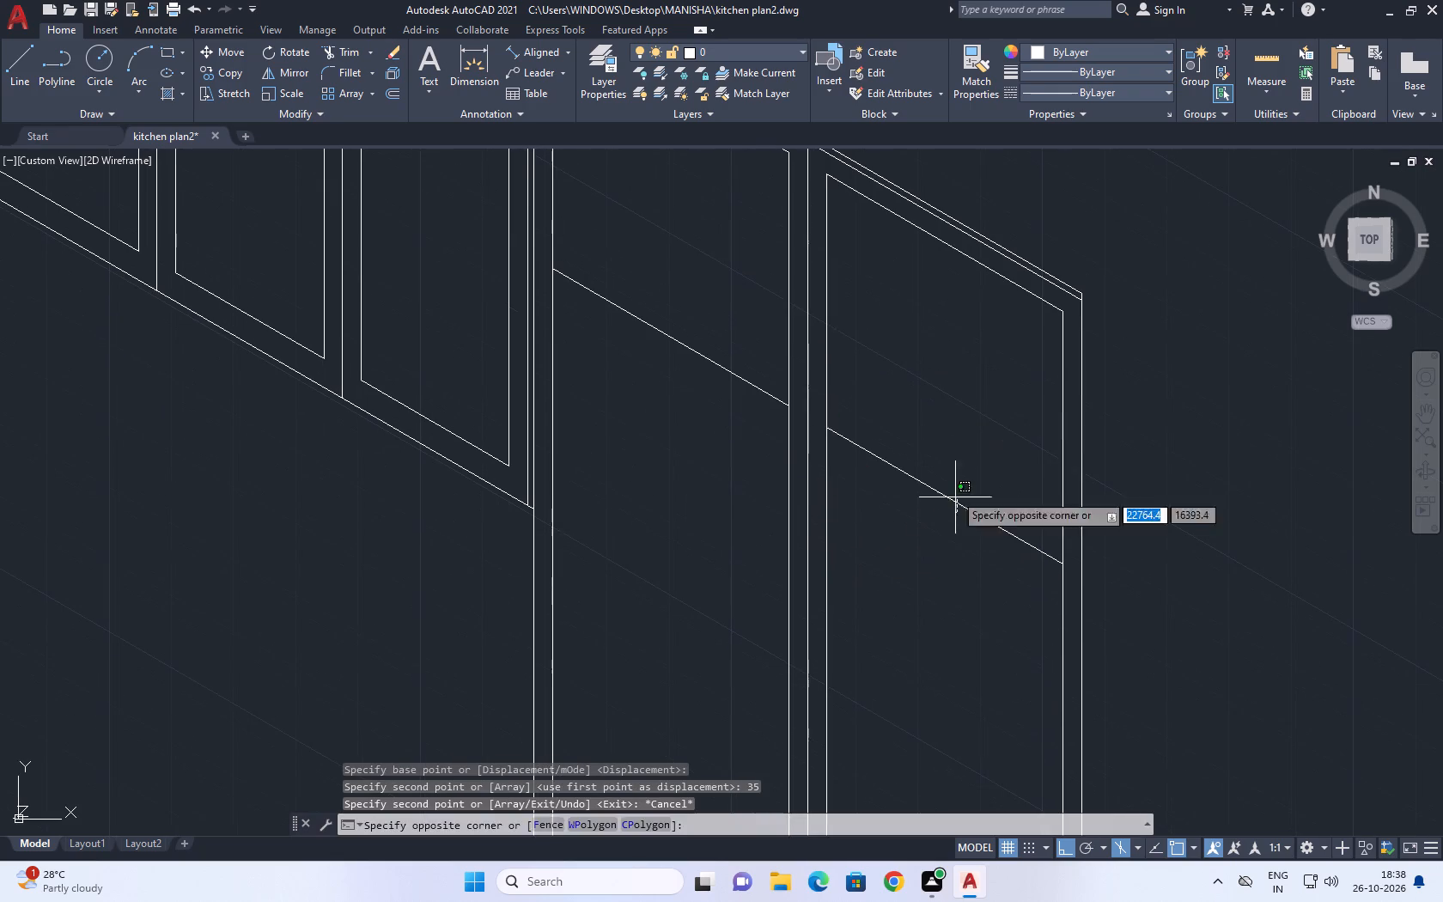
left_click(915, 412)
key("c")
type("o")
key("space")
left_click_drag(865, 436, 865, 474)
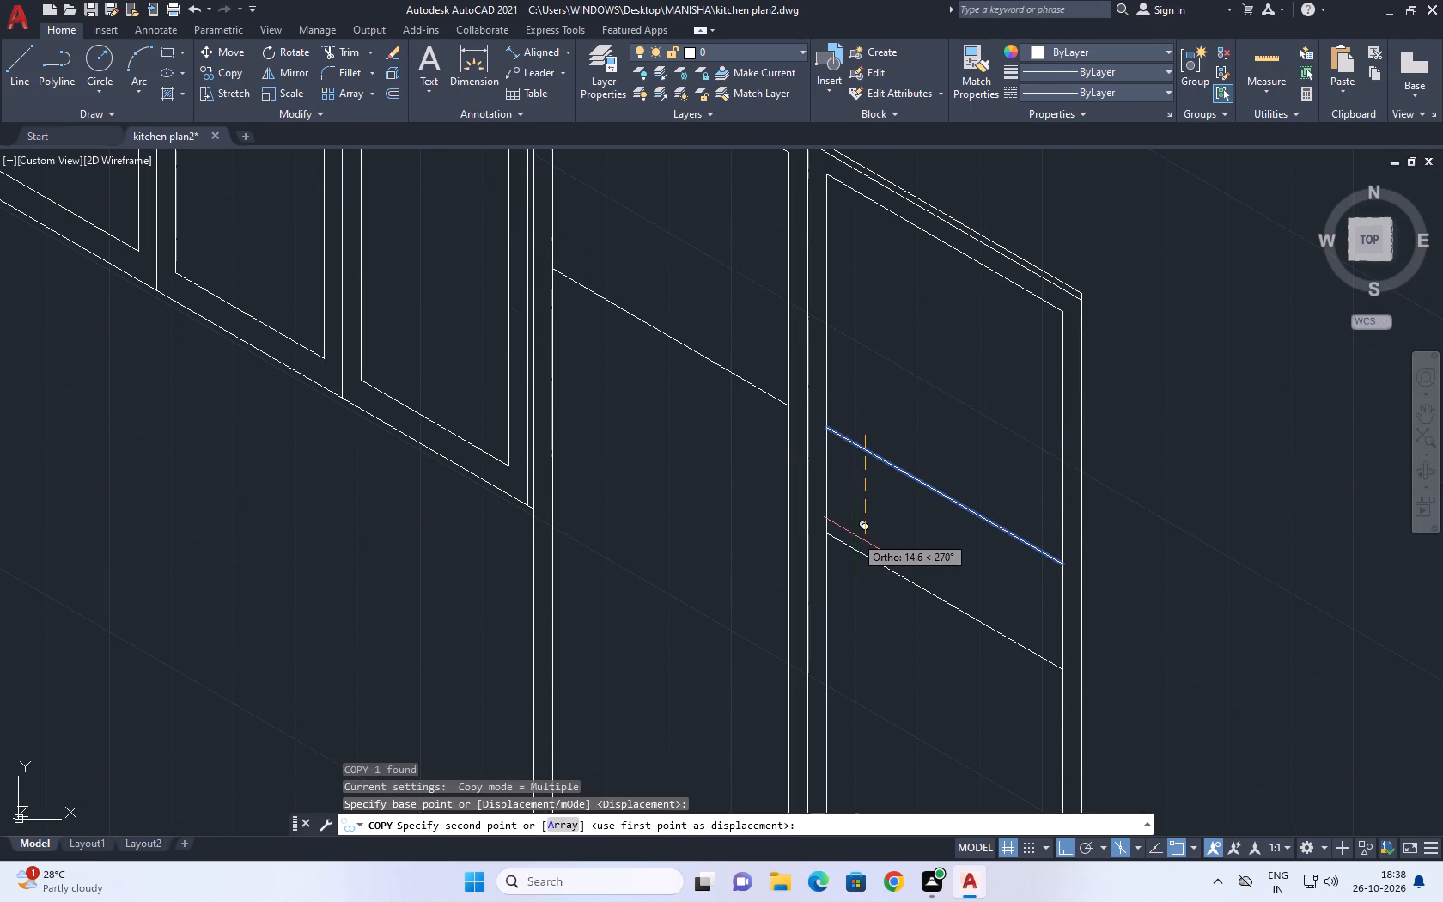
type("3")
key("space")
key("Escape")
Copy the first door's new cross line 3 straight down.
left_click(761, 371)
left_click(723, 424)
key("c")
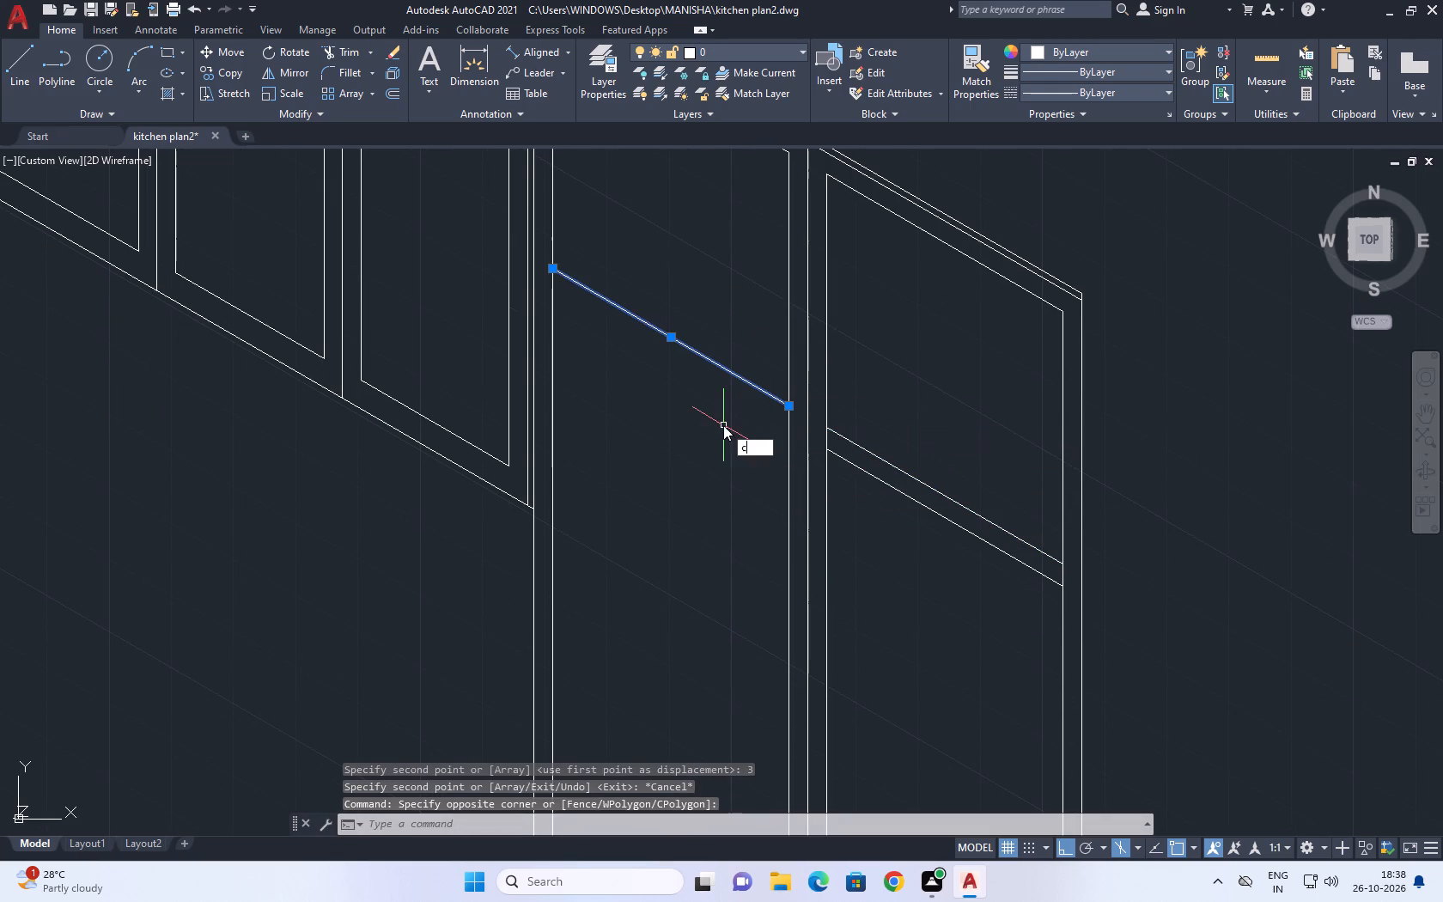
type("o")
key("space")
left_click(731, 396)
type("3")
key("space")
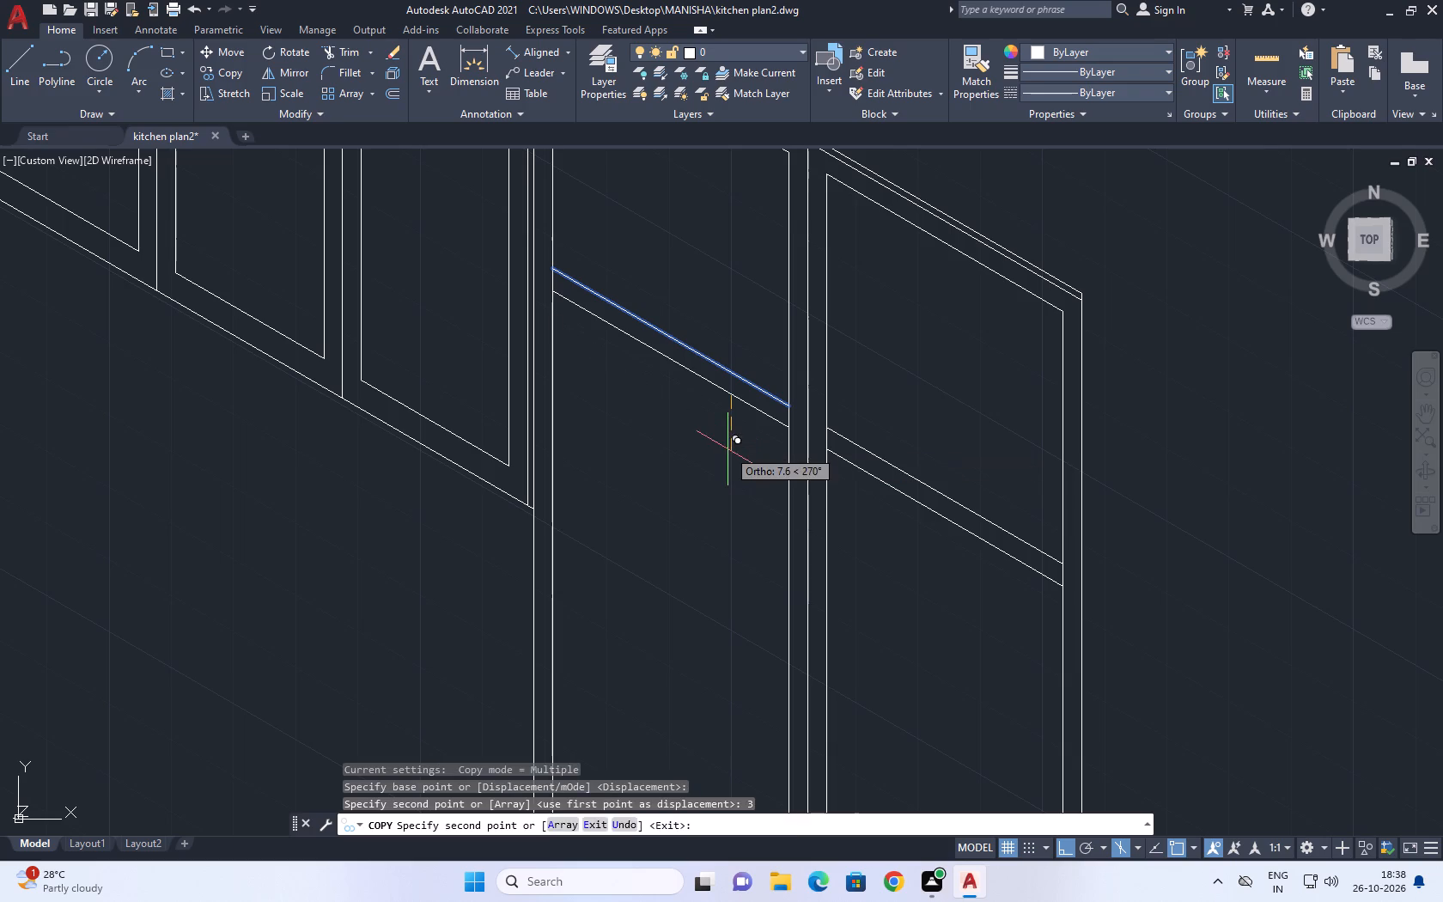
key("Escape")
Extend the second door's lower cross line past the centre divider to the first door's inner frame line.
type("ex")
key("space")
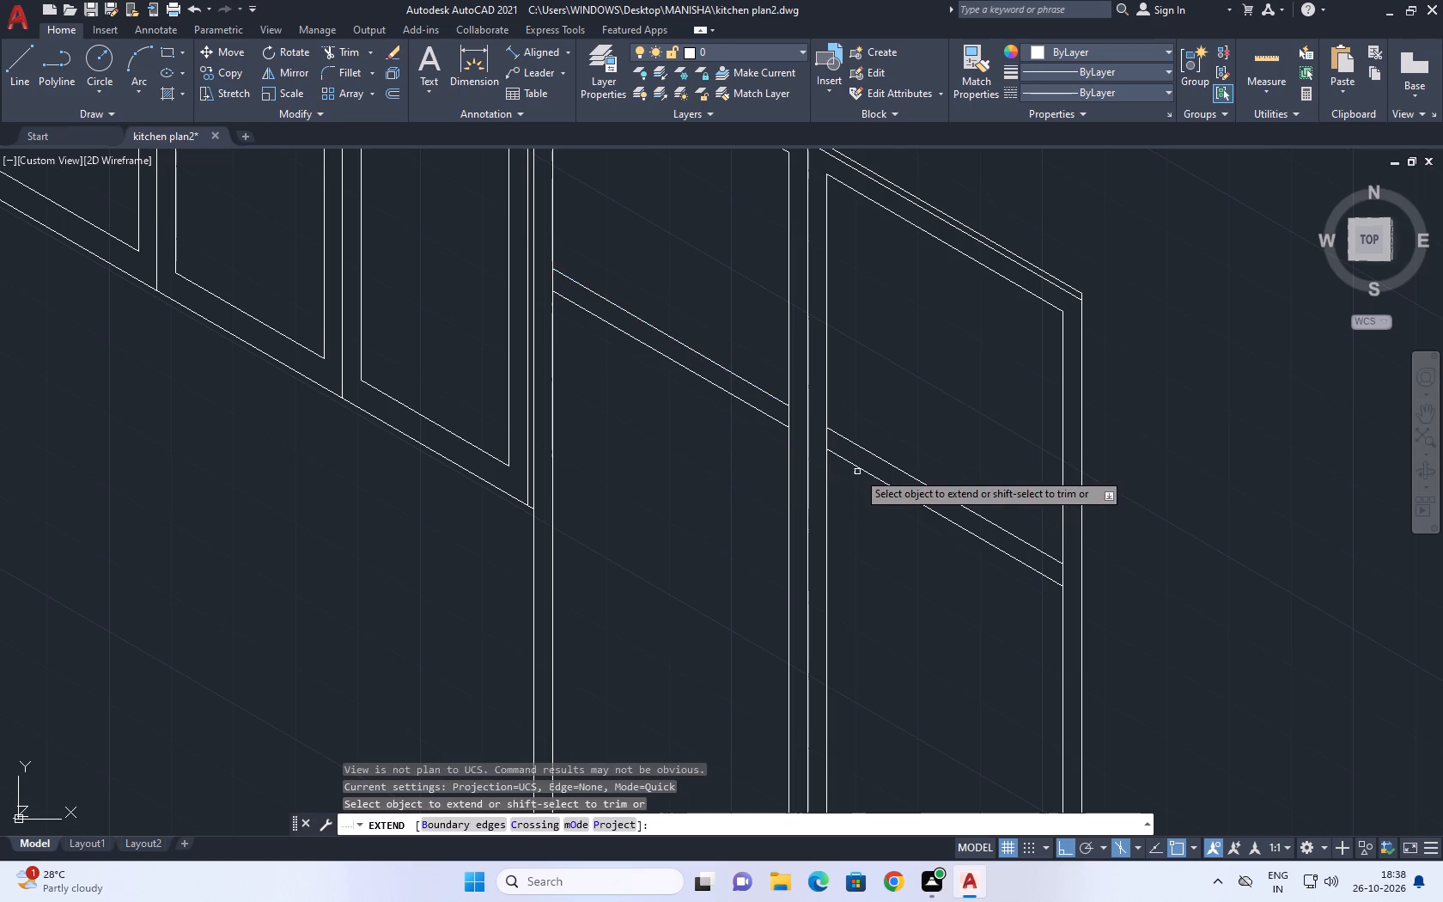
double_click(862, 467)
left_click(849, 464)
key("Escape")
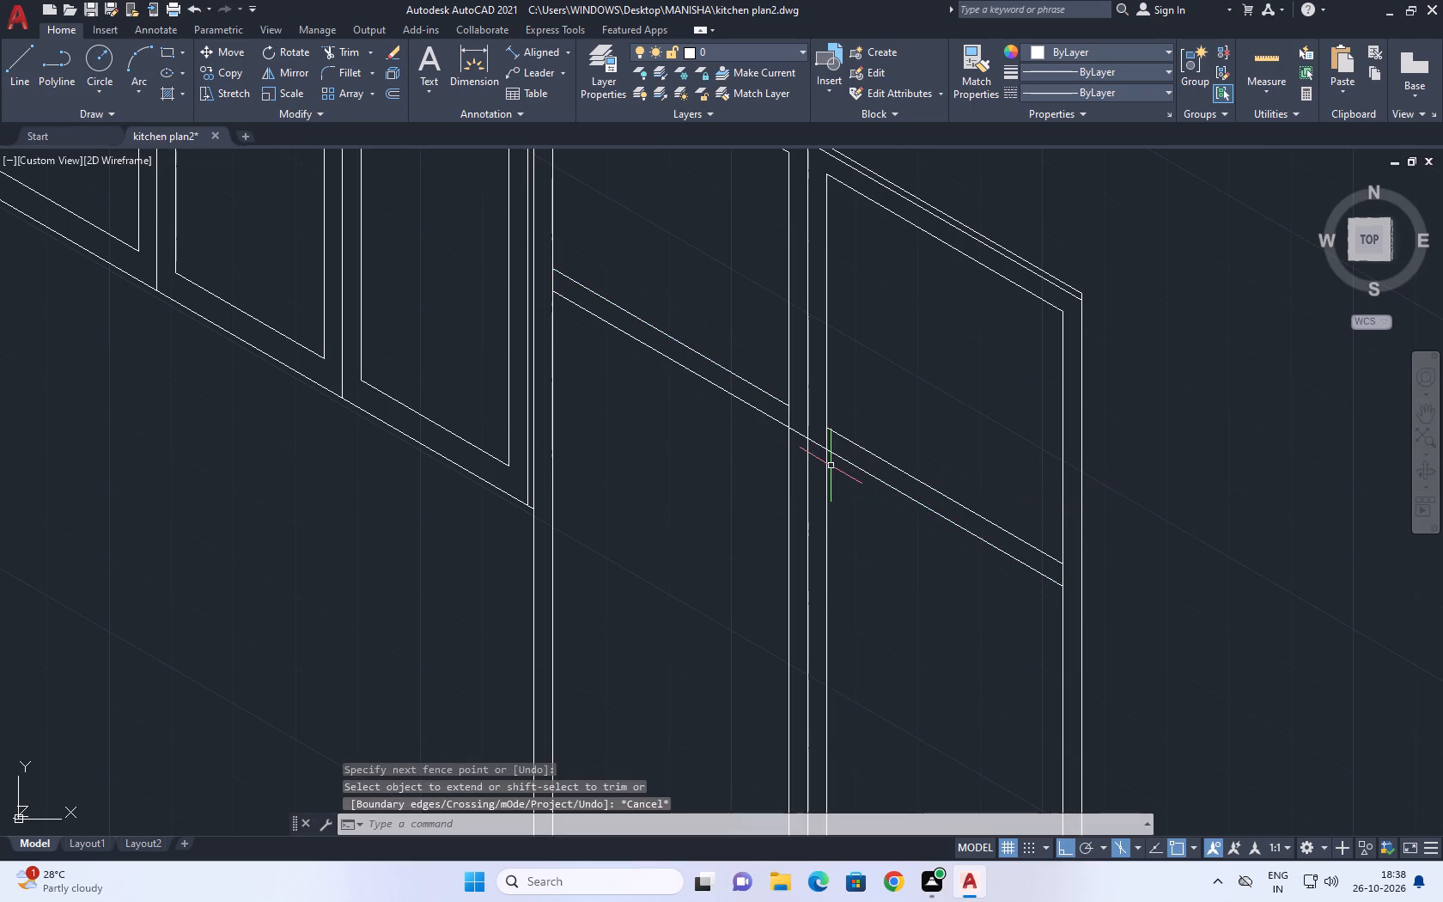
Trim away the centre divider and its two adjoining frame lines below the lower cross line.
type("tr")
key("space")
left_click(867, 561)
left_click(738, 485)
key("Escape")
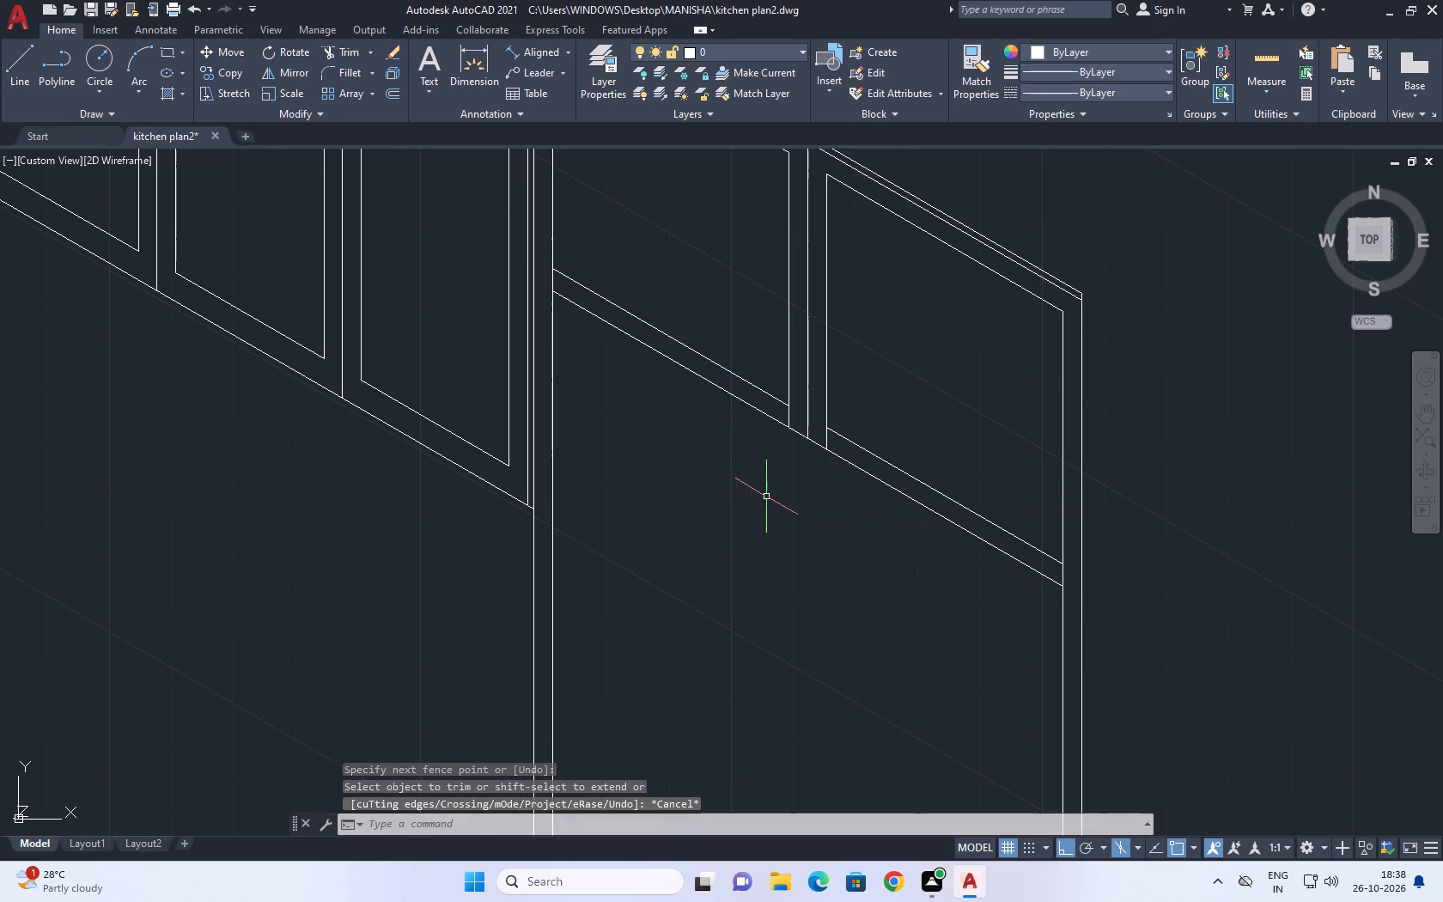
Delete the first door's lower cross line and extend the second door's lower cross line across in its place.
middle_click_drag(662, 359, 697, 418)
left_click(760, 448)
key("Delete")
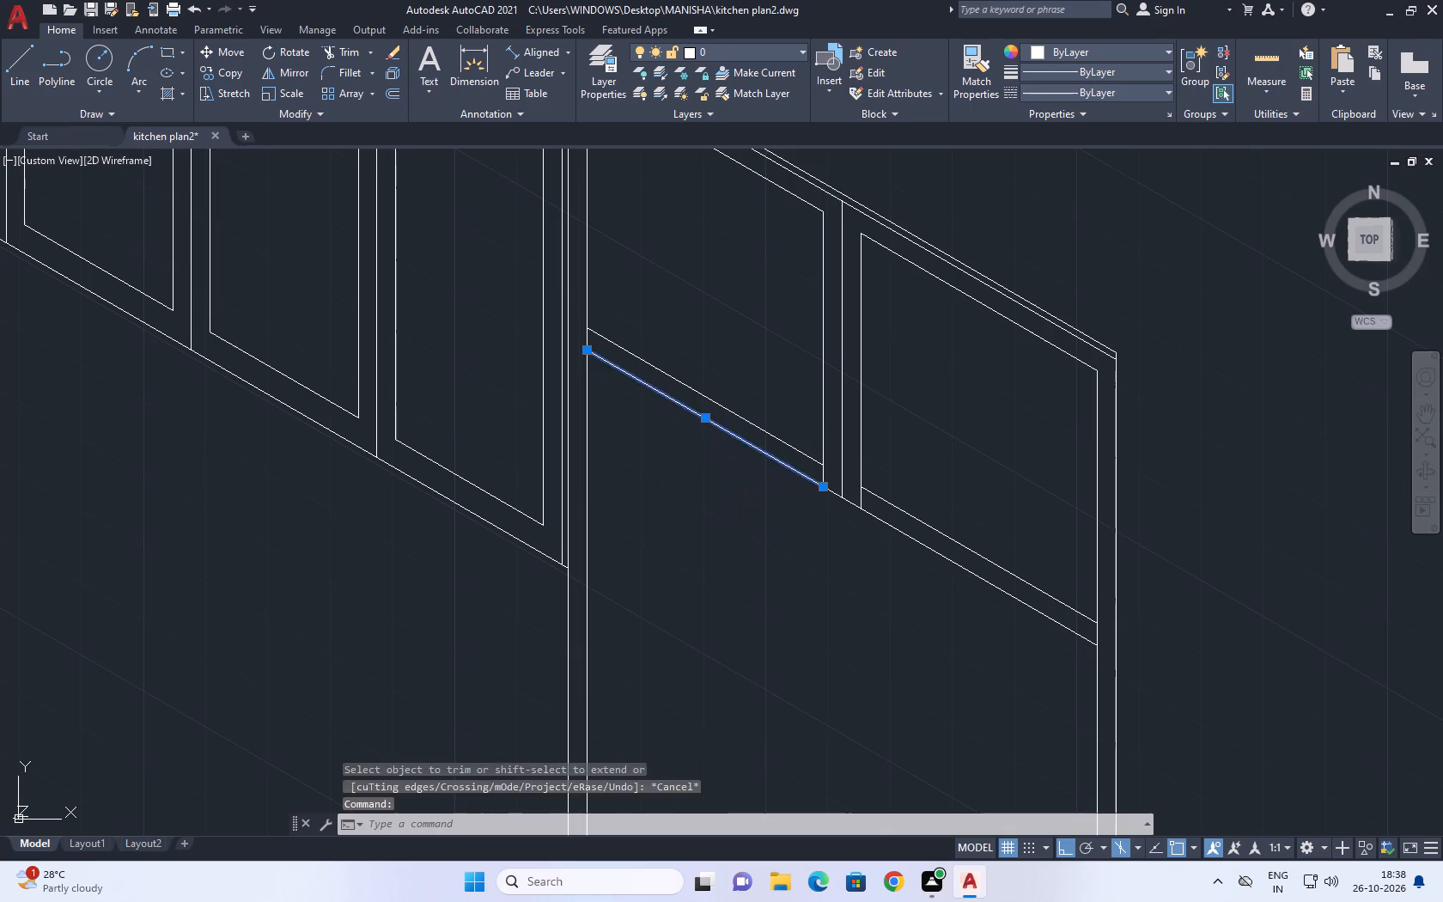
type("ex")
key("space")
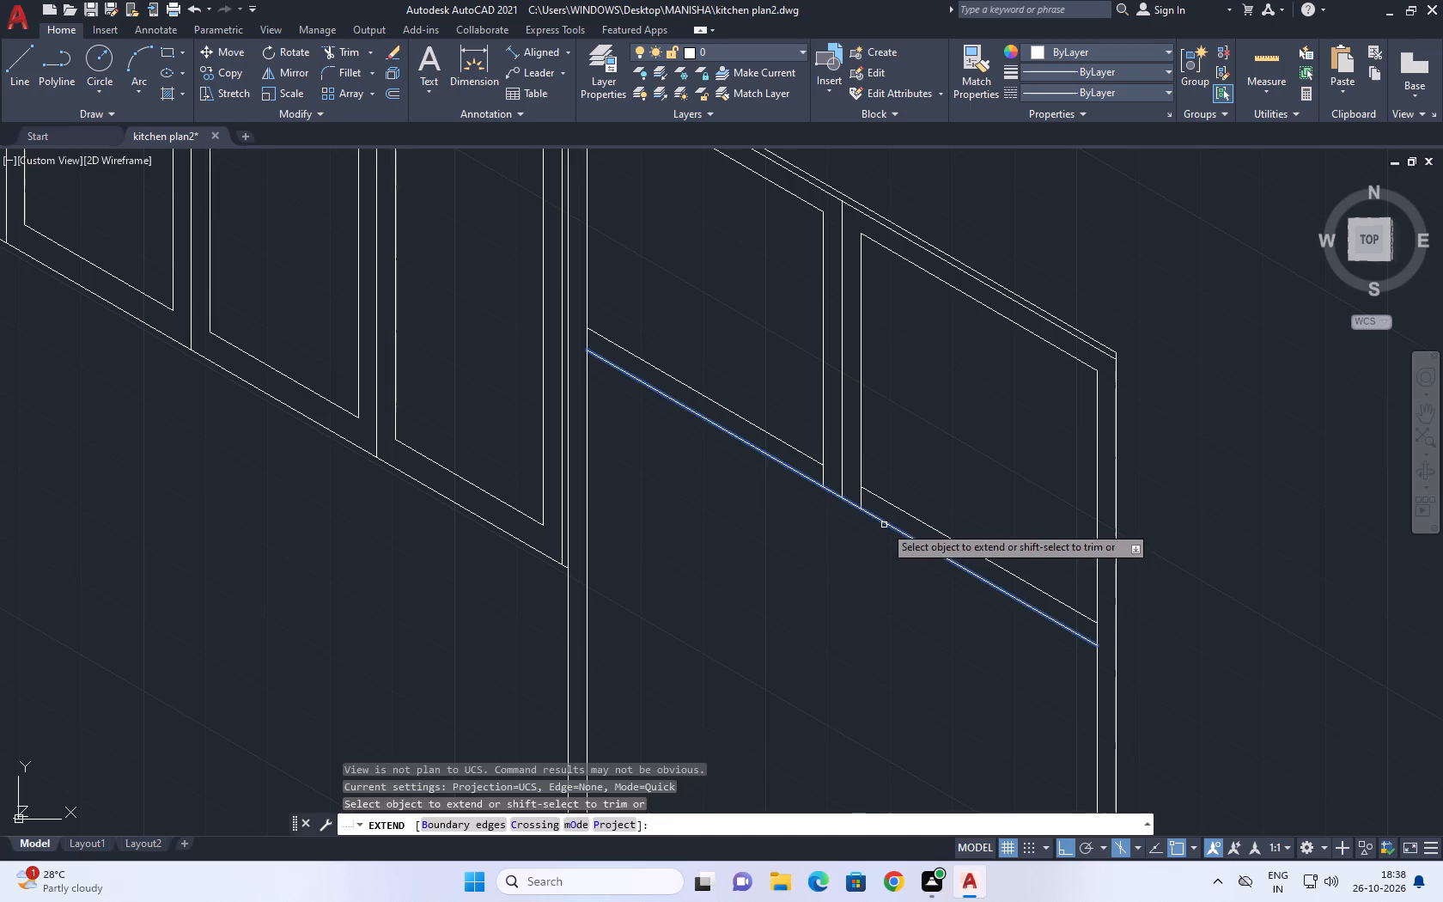
left_click(884, 523)
key("Escape")
Trim the stubs of both doors' inner frame lines beside the centre divider, below the doors' inner bottom edges.
middle_click_drag(813, 532, 822, 570)
key("t")
key("r")
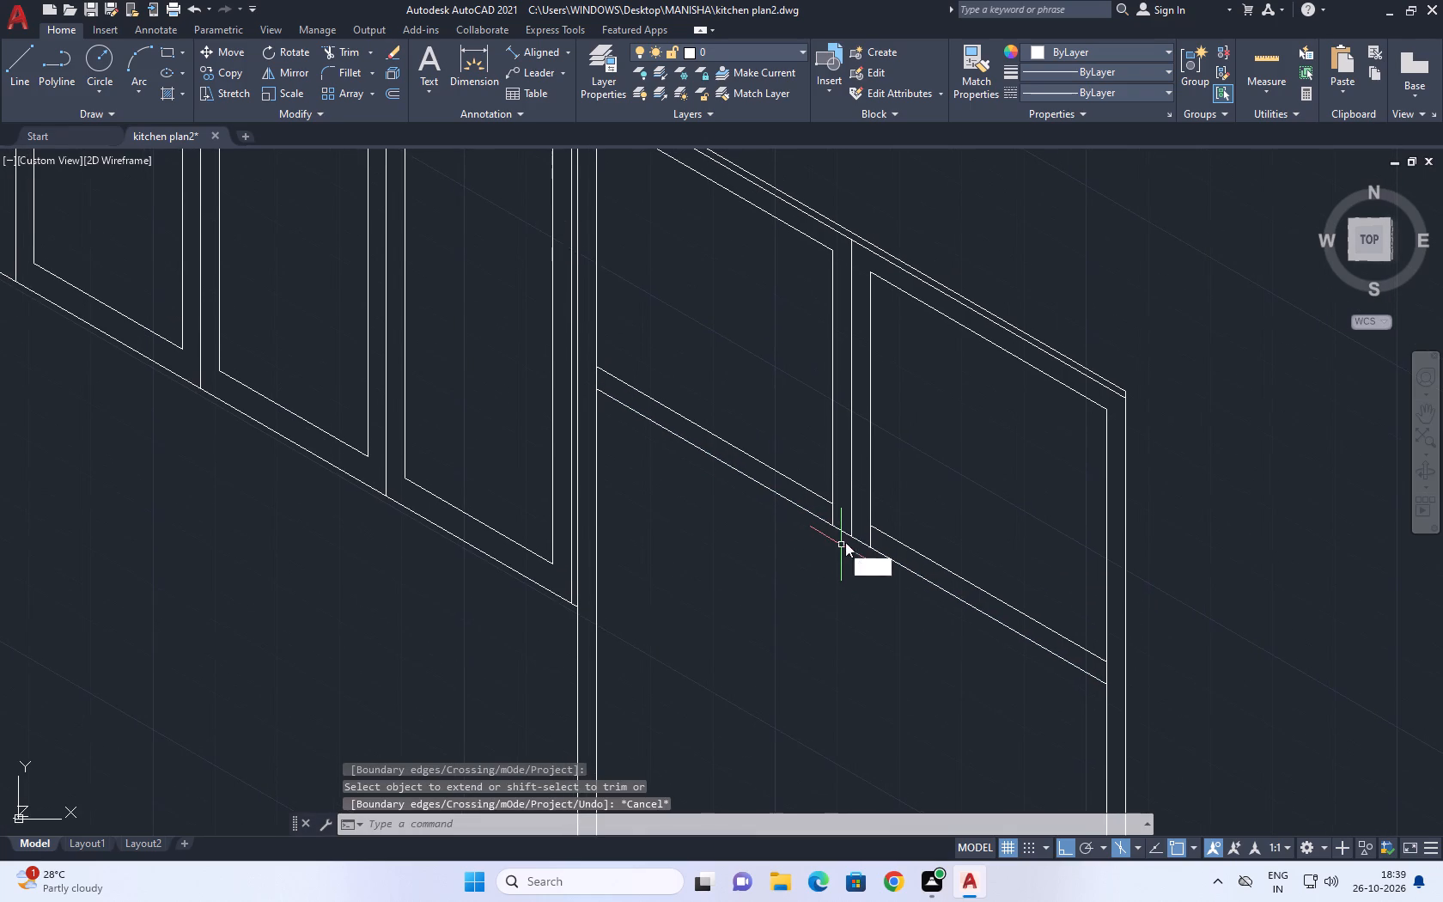
key("space")
scroll(857, 532, "up", 3)
left_click(917, 580)
left_click(858, 539)
left_click(799, 482)
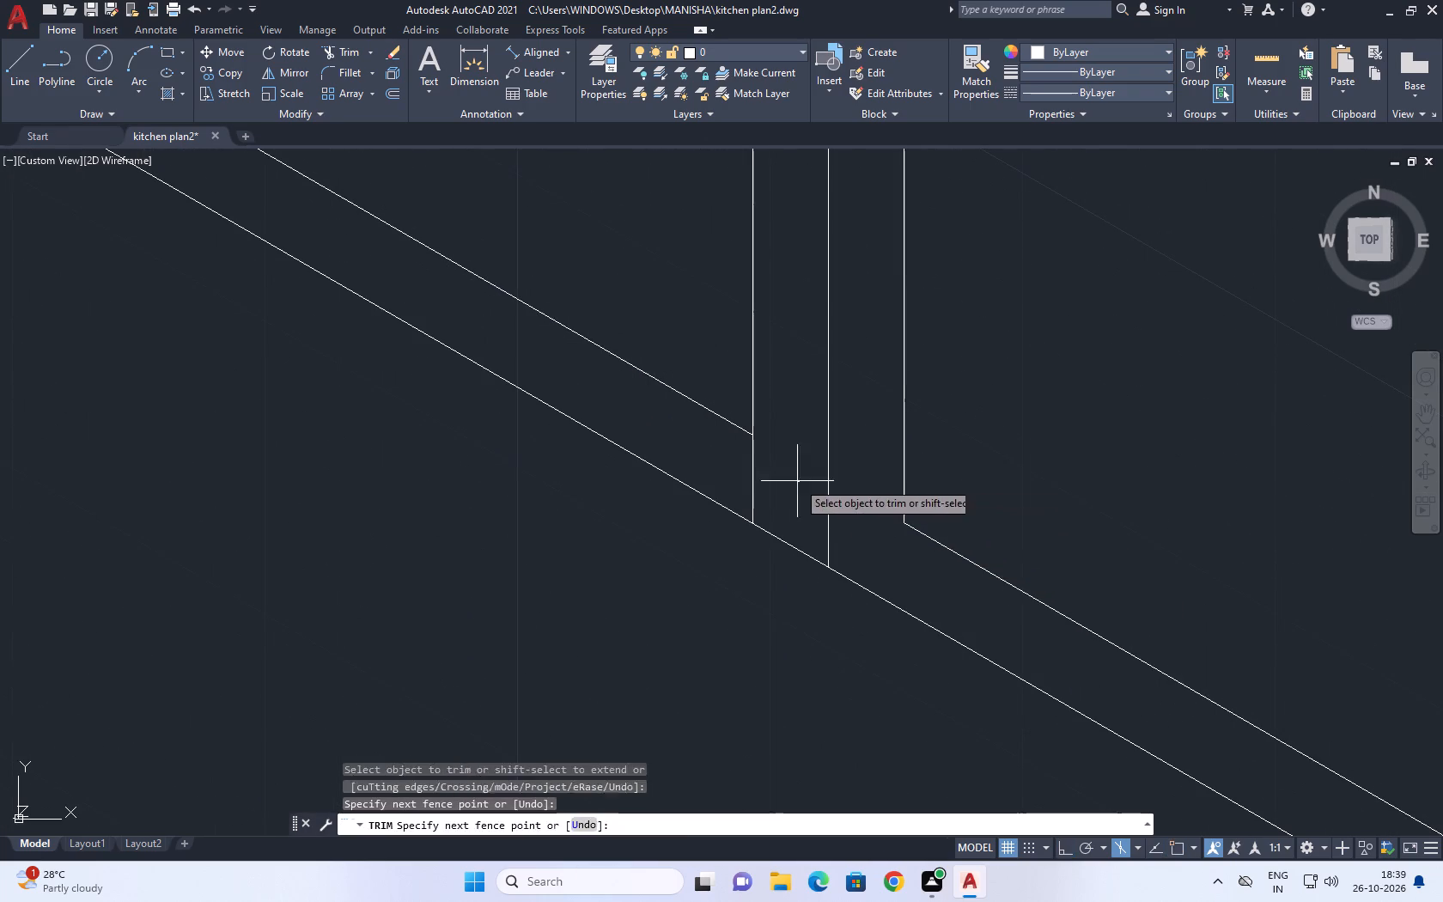
left_click(702, 451)
key("Escape")
Trim the inner side lines between the two lower cross lines at both outer ends of the upper doors.
scroll(808, 506, "down", 5)
scroll(754, 469, "up", 1)
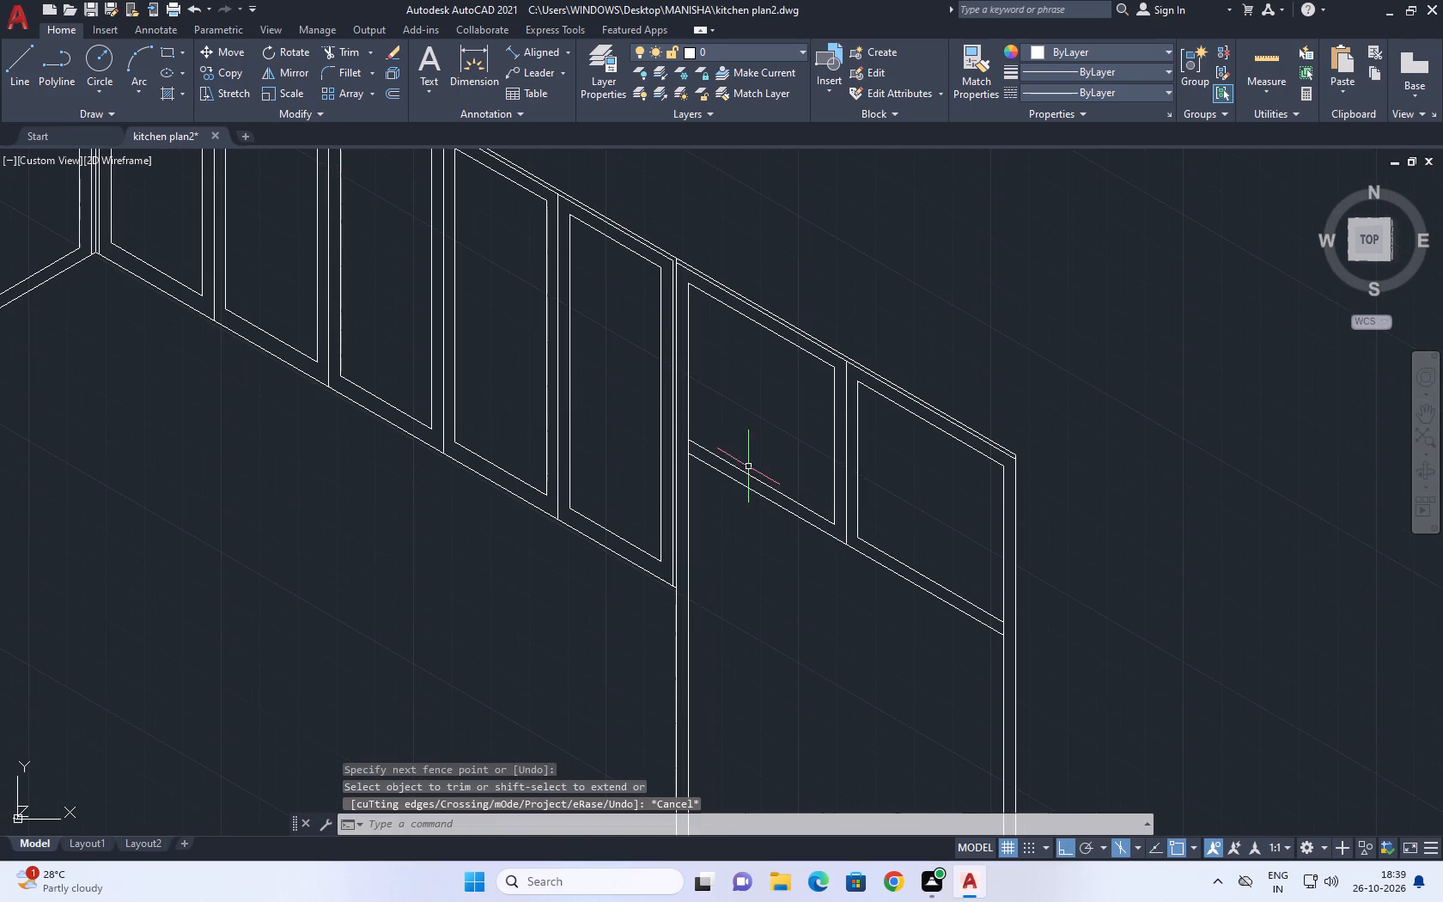
middle_click_drag(768, 477, 769, 493)
middle_click_drag(707, 476, 711, 536)
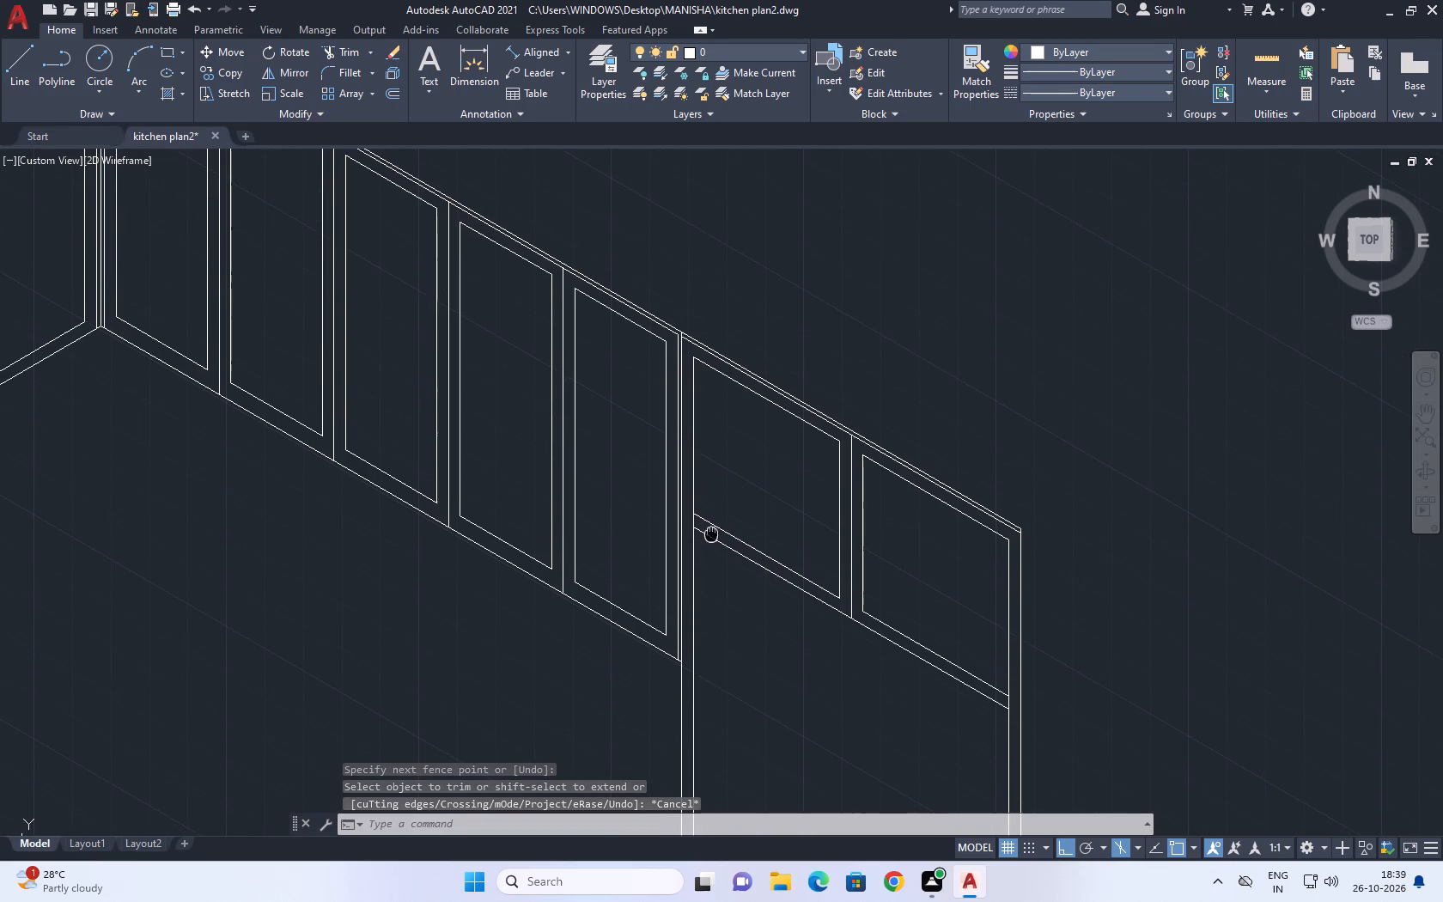
middle_click_drag(711, 536, 711, 539)
scroll(702, 524, "up", 3)
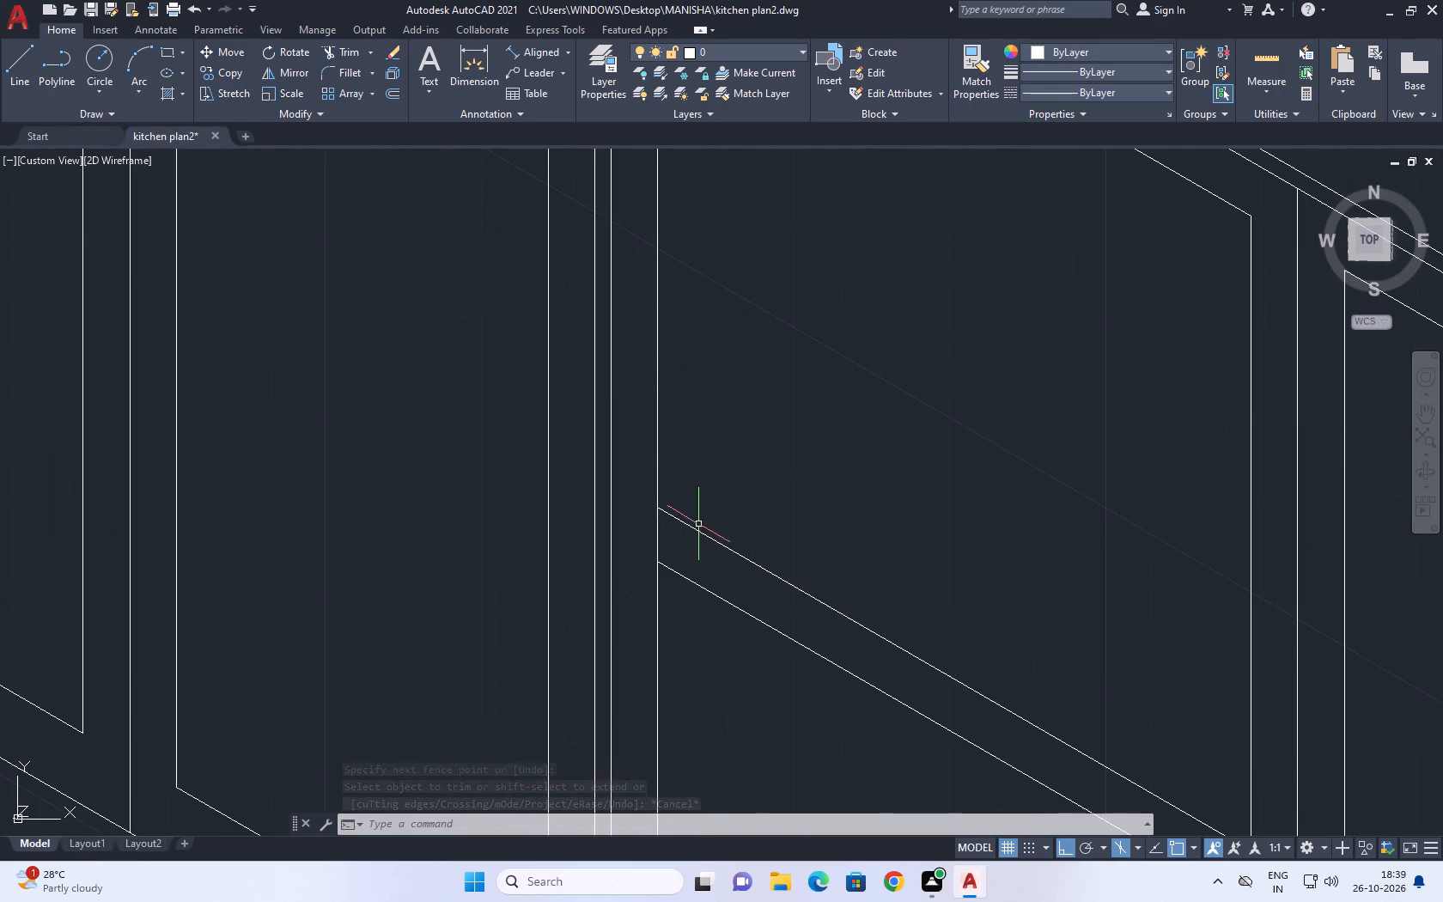
type("tr")
key("space")
left_click(652, 539)
left_click(666, 542)
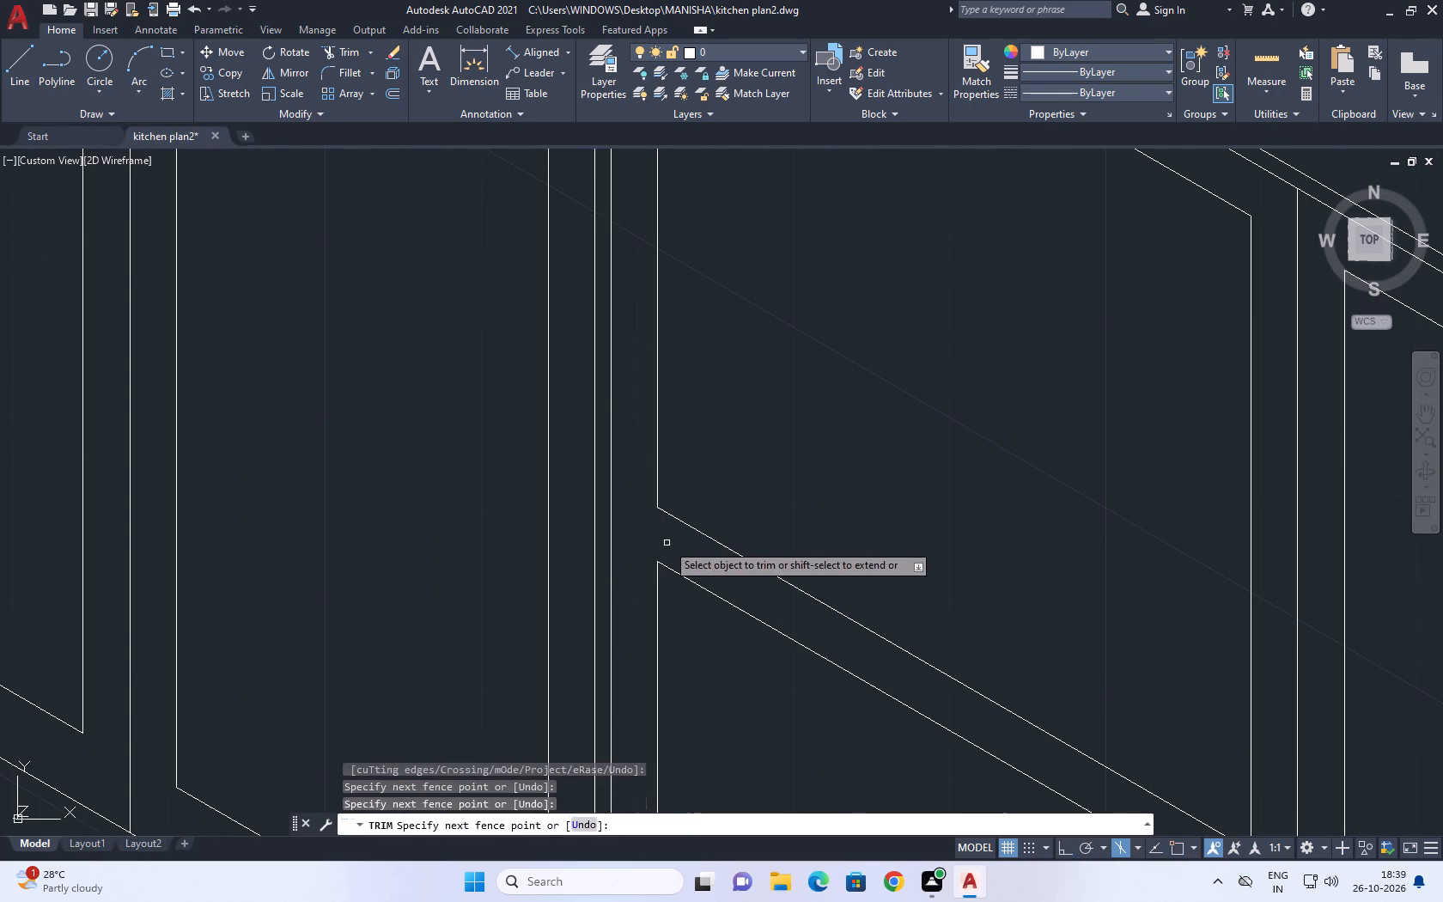
scroll(655, 489, "down", 5)
scroll(821, 601, "up", 4)
left_click(941, 616)
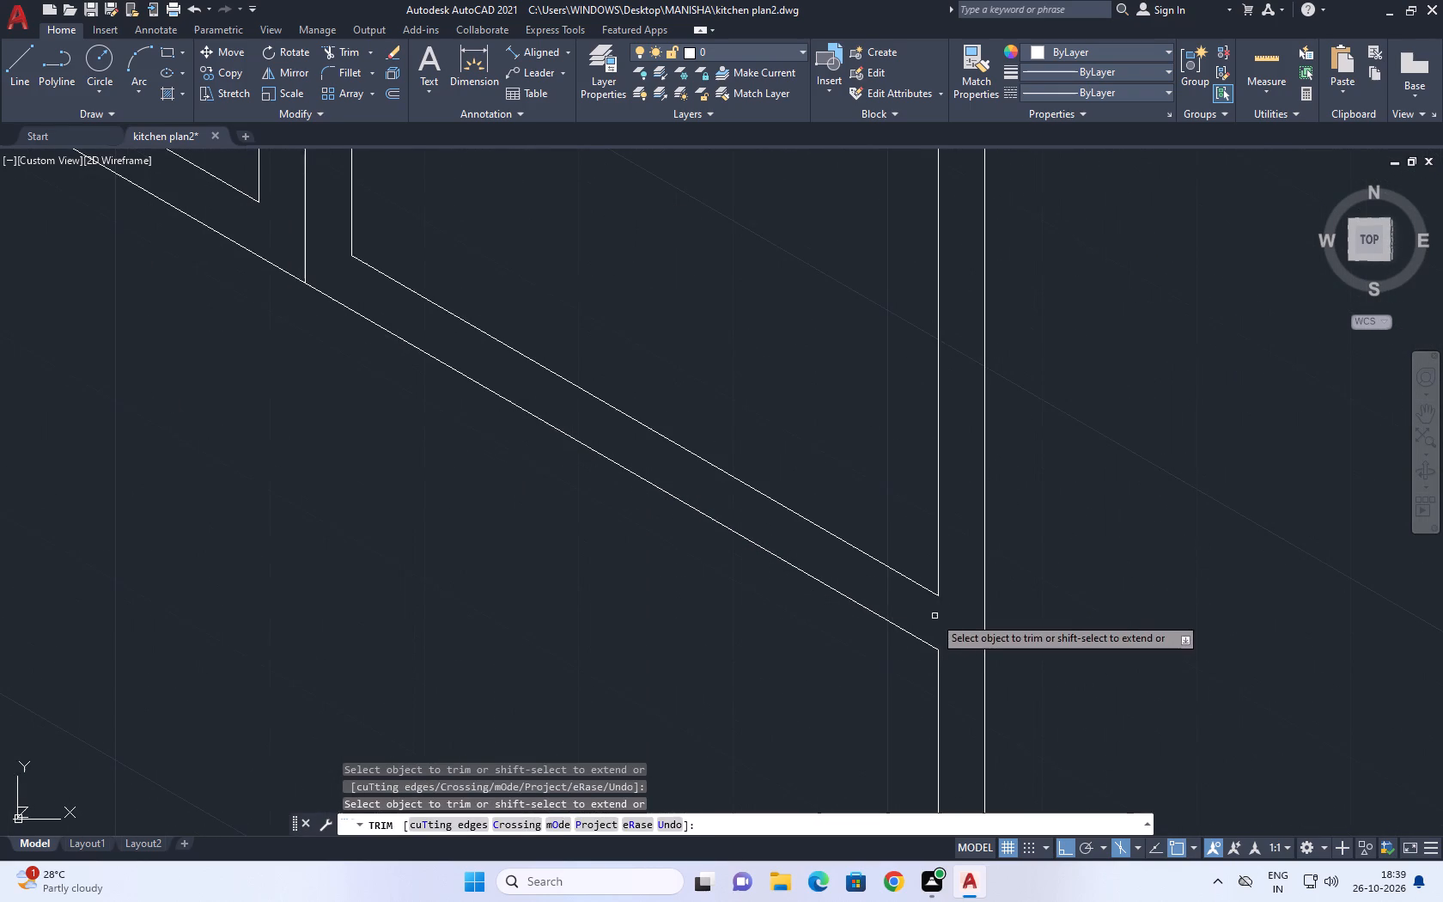
key("Escape")
With ortho off, draw a four-point, slightly curved upright spline as a handle edge in the second door's frame strip beside the divider.
middle_click_drag(818, 629, 801, 682)
key("s")
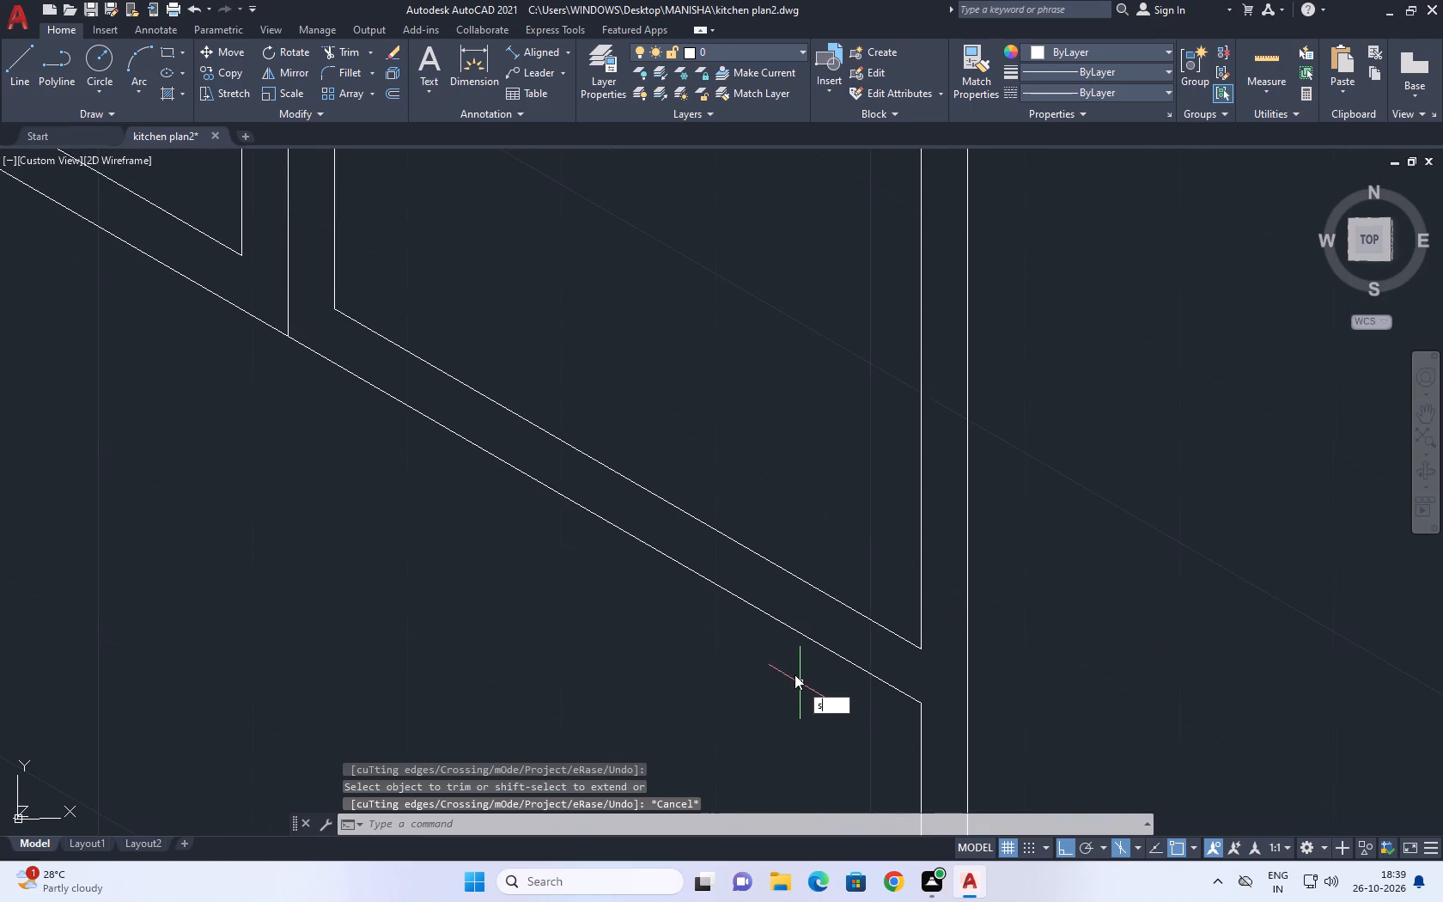
key("p")
type("l")
key("space")
scroll(776, 636, "down", 4)
scroll(715, 576, "up", 5)
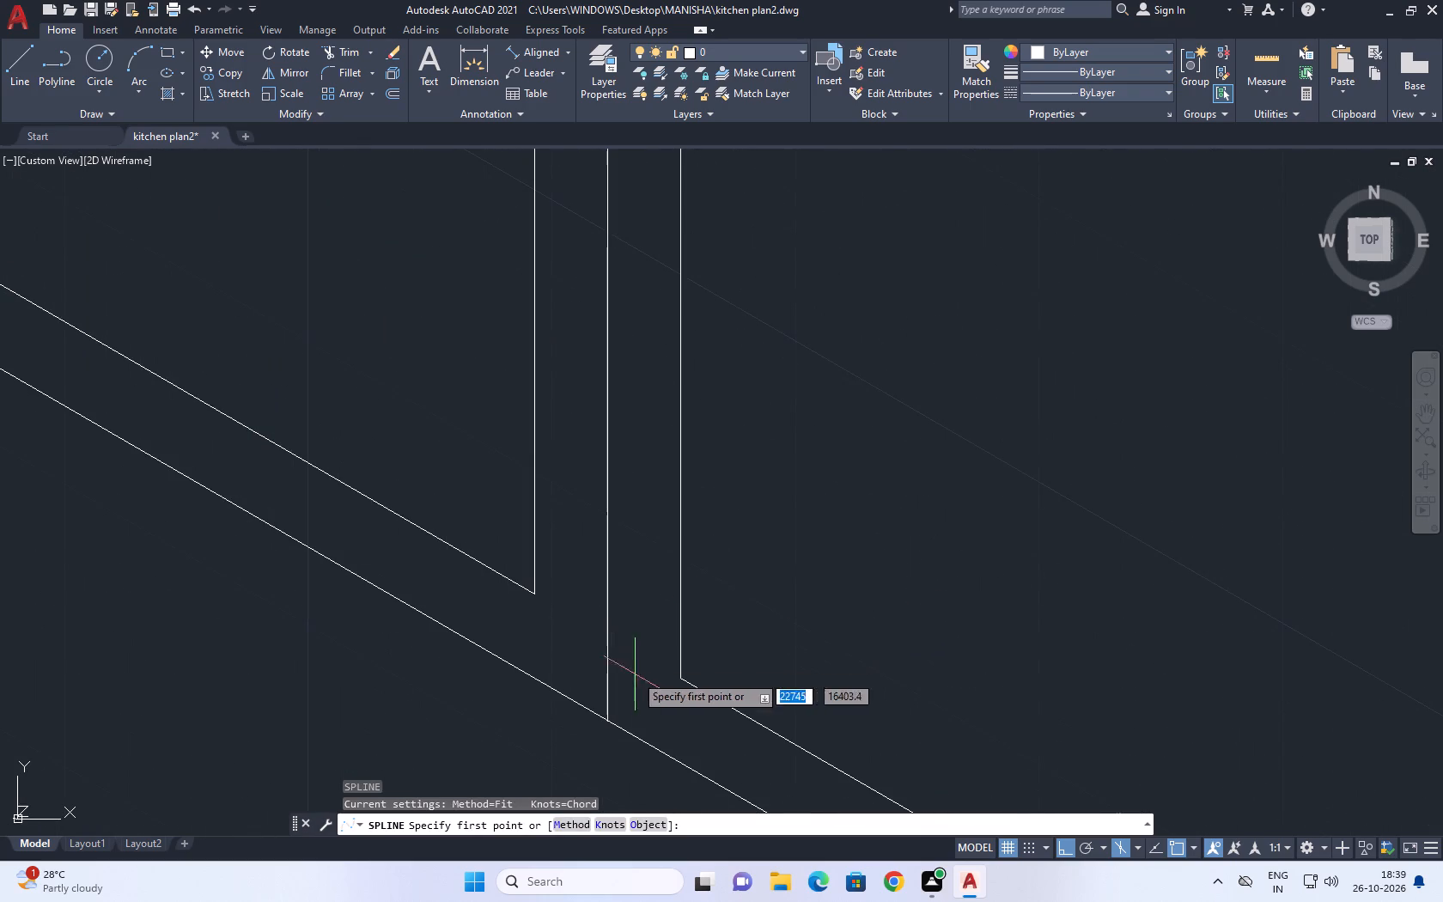
left_click(637, 679)
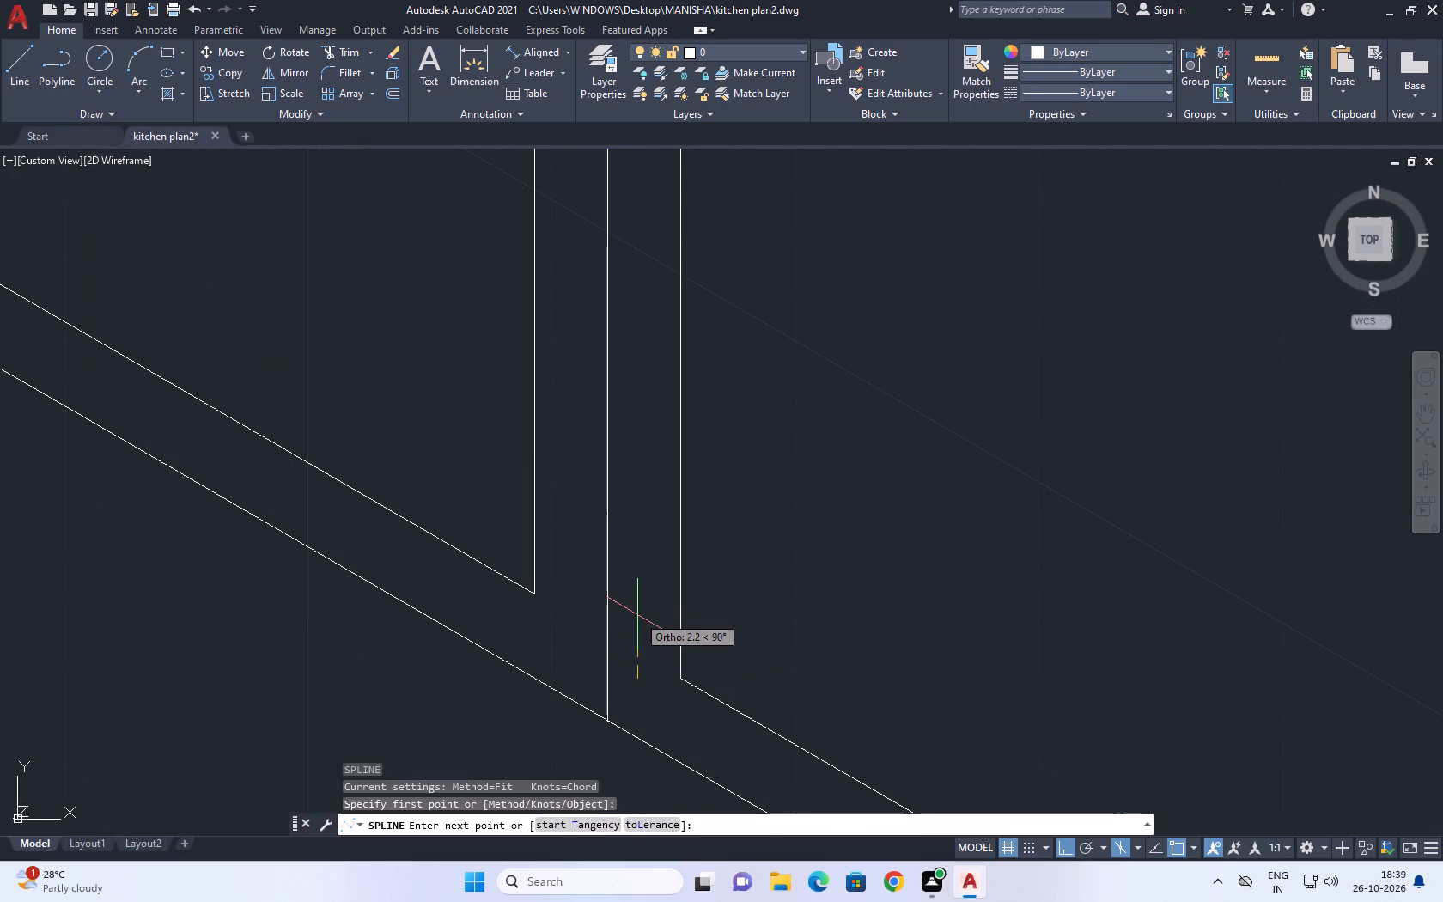
key("F8")
left_click(635, 619)
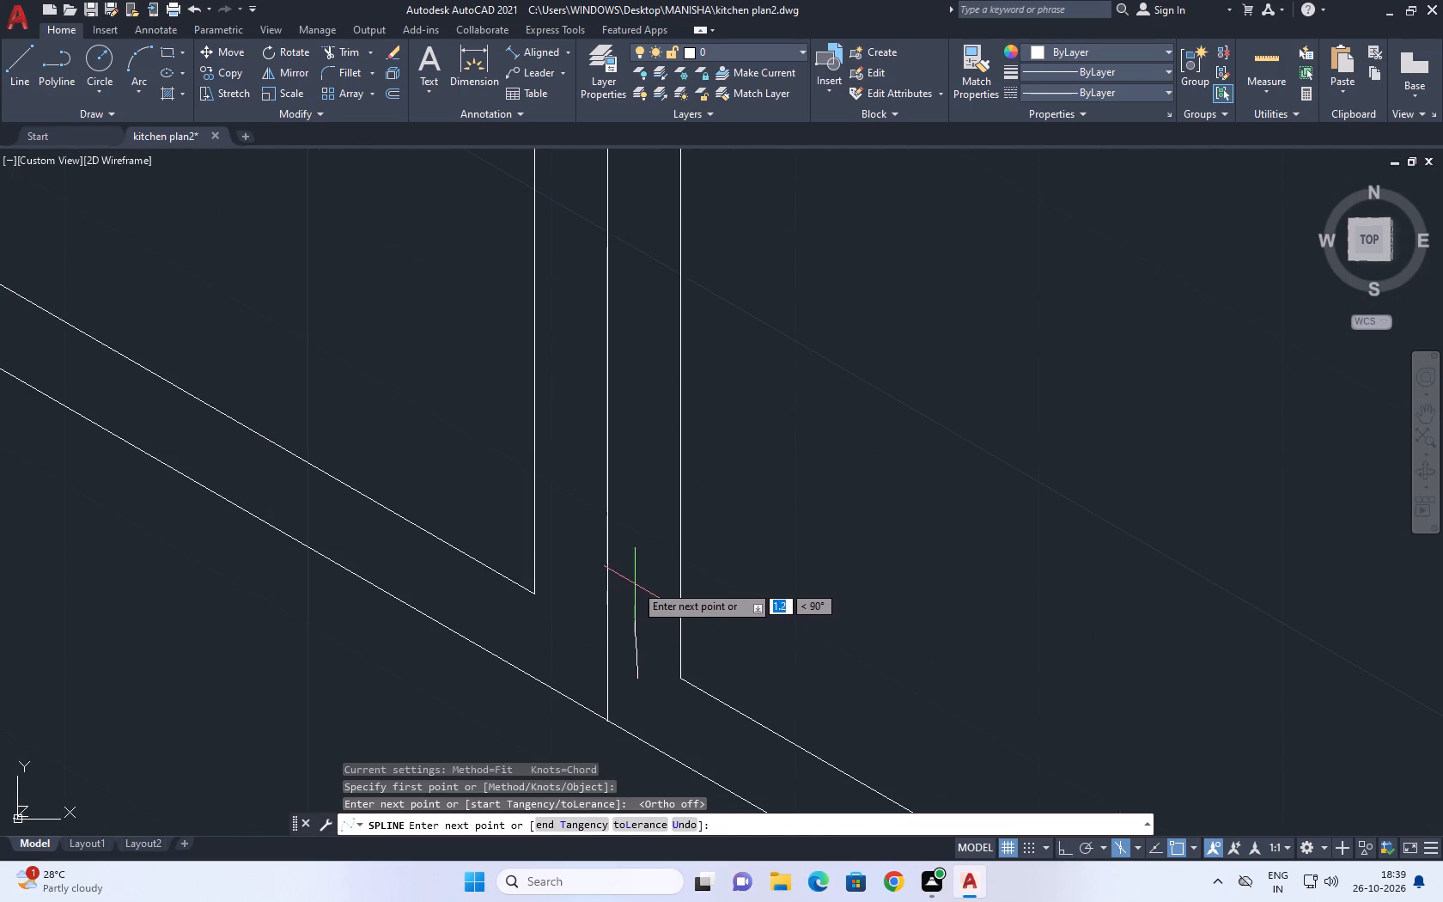
left_click(635, 584)
scroll(647, 534, "up", 2)
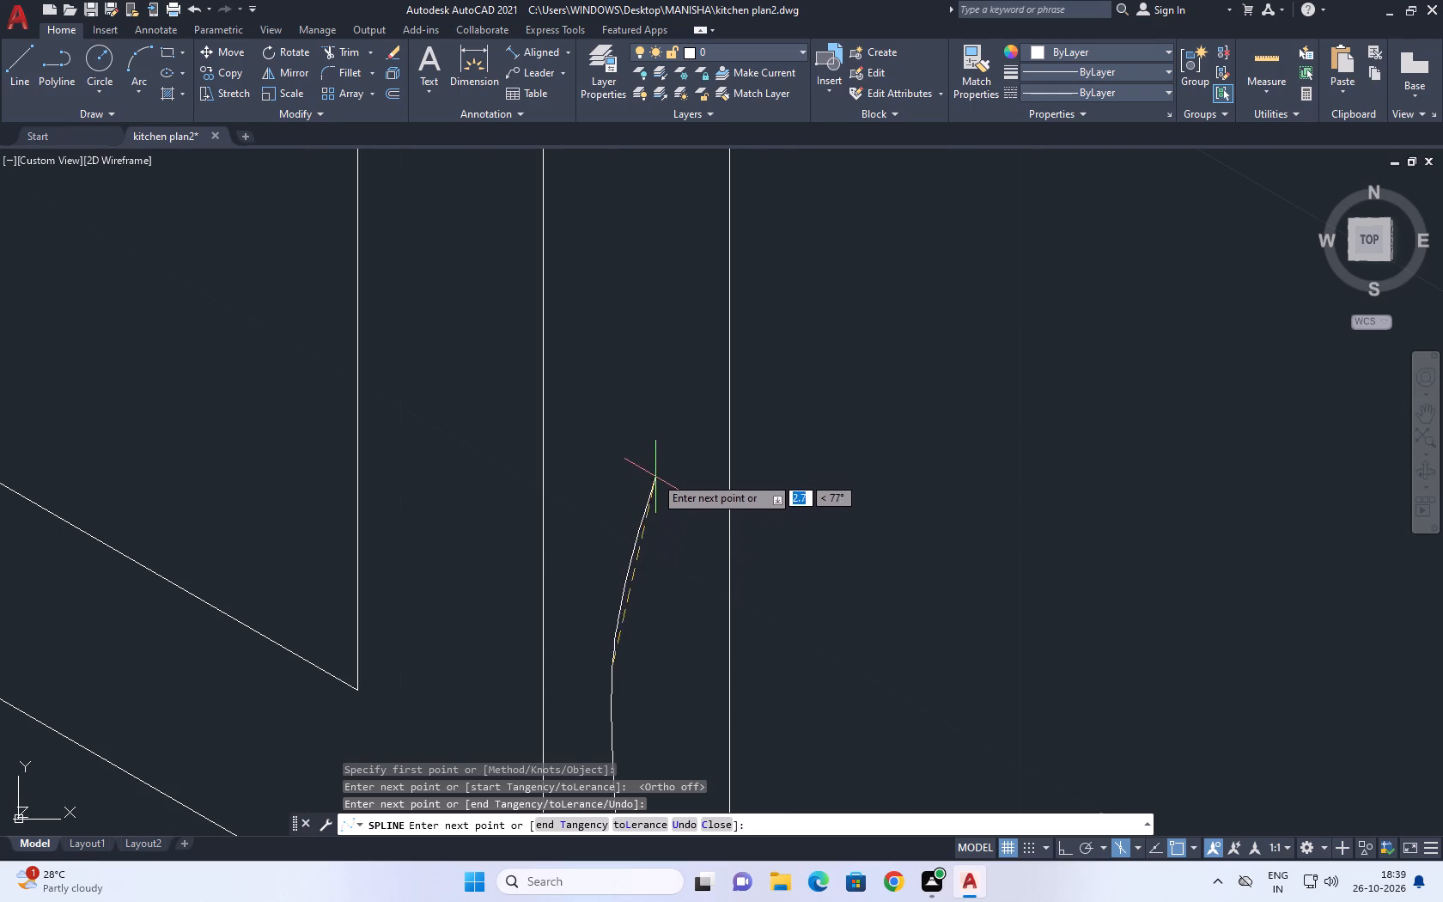
left_click(659, 436)
key("space")
Copy the handle spline a short distance sideways, toward the second door's inner frame line, as the handle's other edge.
left_click(642, 503)
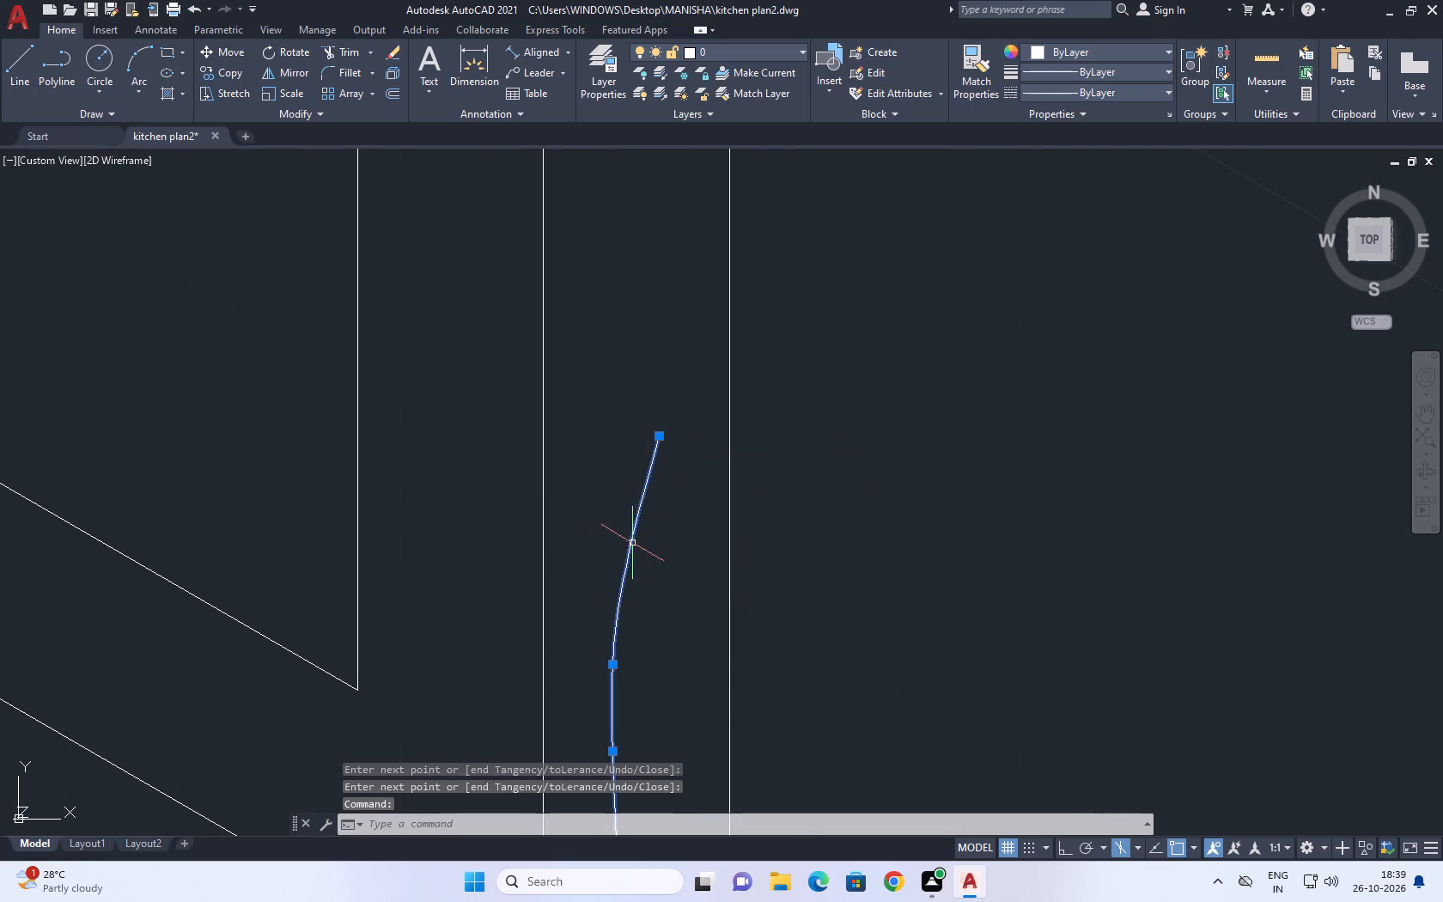
middle_click_drag(632, 552, 634, 436)
type("co")
key("space")
left_click(612, 437)
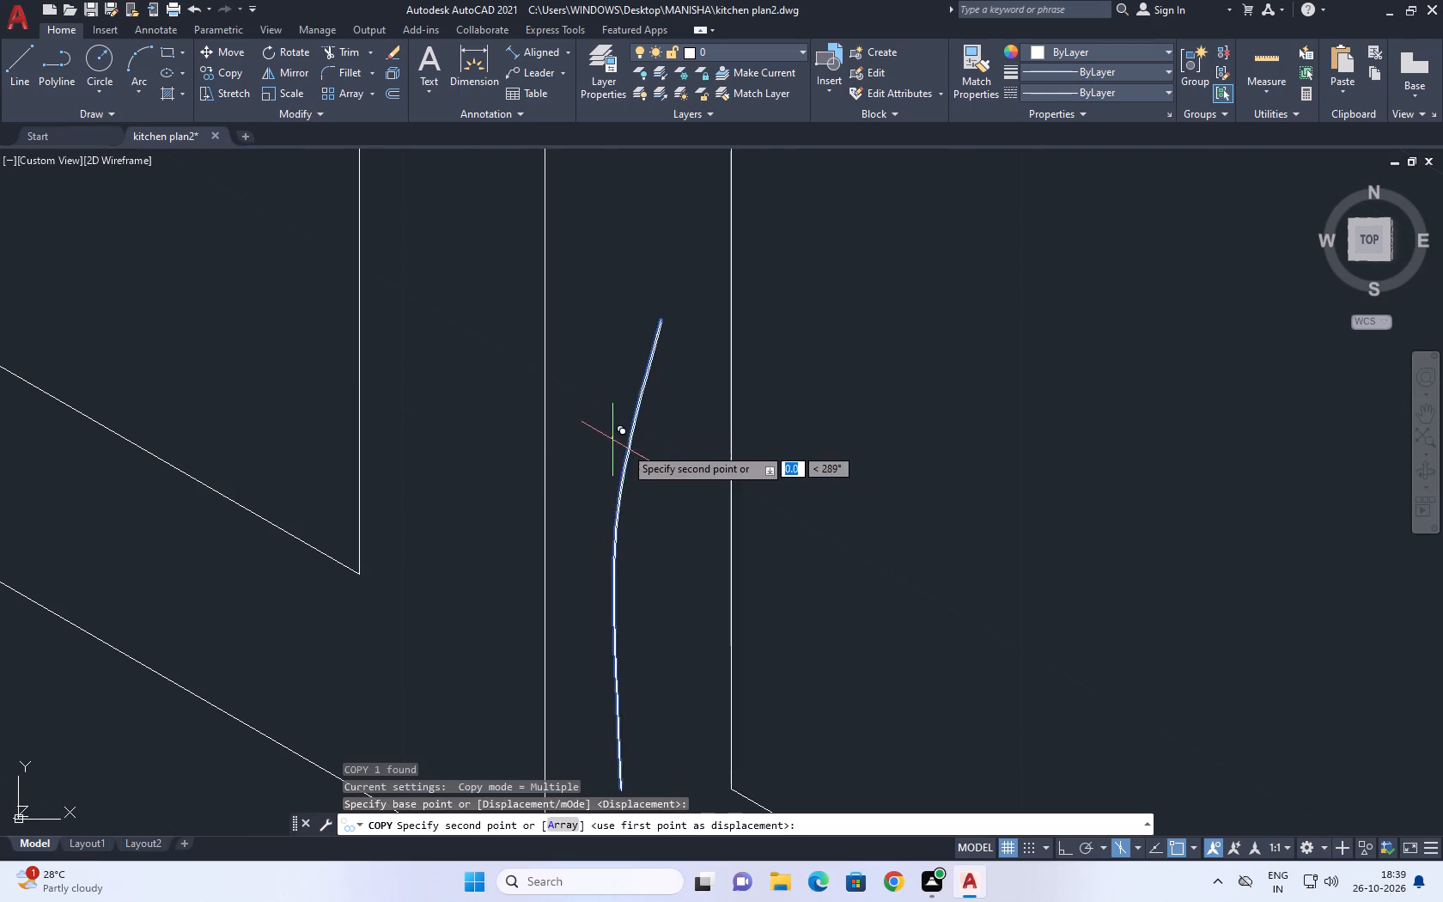
left_click(643, 449)
key("Escape")
Draw a three-point arc joining the bottom ends of the two handle splines.
scroll(673, 351, "down", 3)
scroll(652, 401, "up", 2)
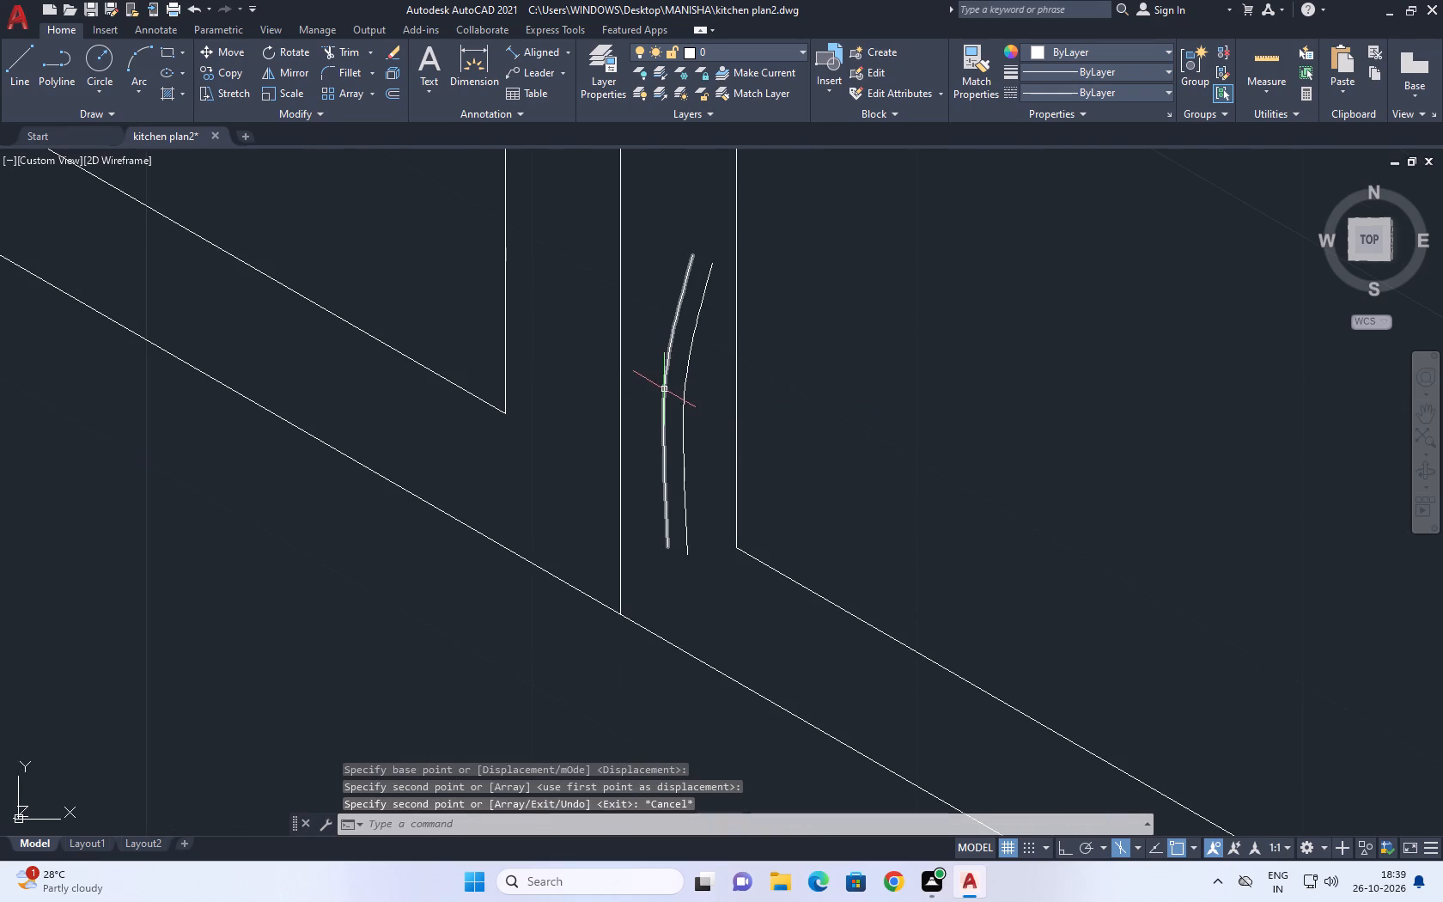
key("a")
key("space")
scroll(678, 312, "up", 3)
scroll(701, 296, "down", 5)
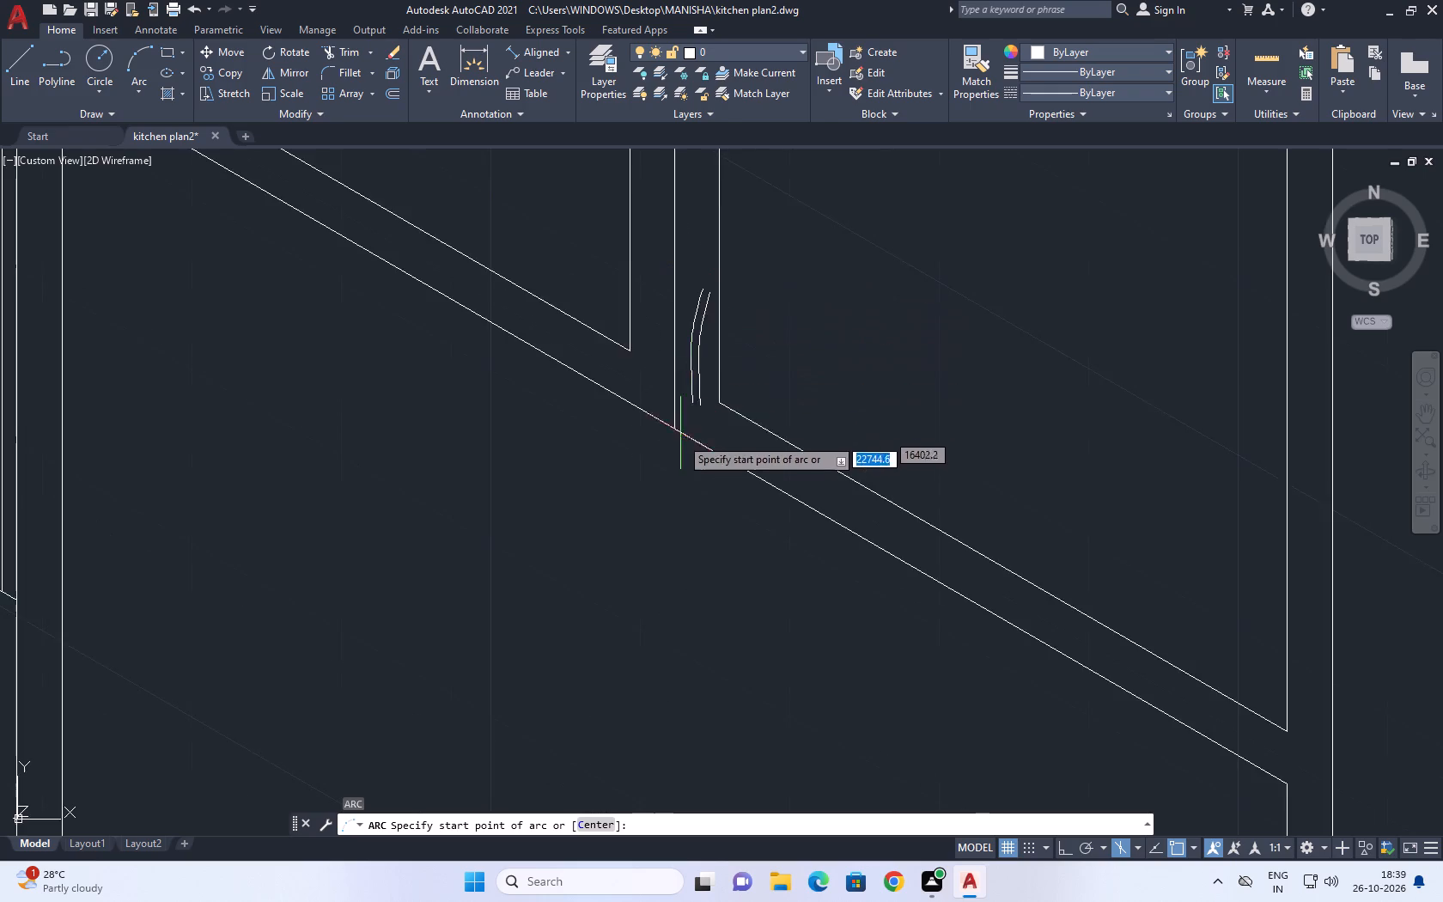
scroll(679, 436, "up", 2)
scroll(725, 354, "up", 3)
left_click(641, 357)
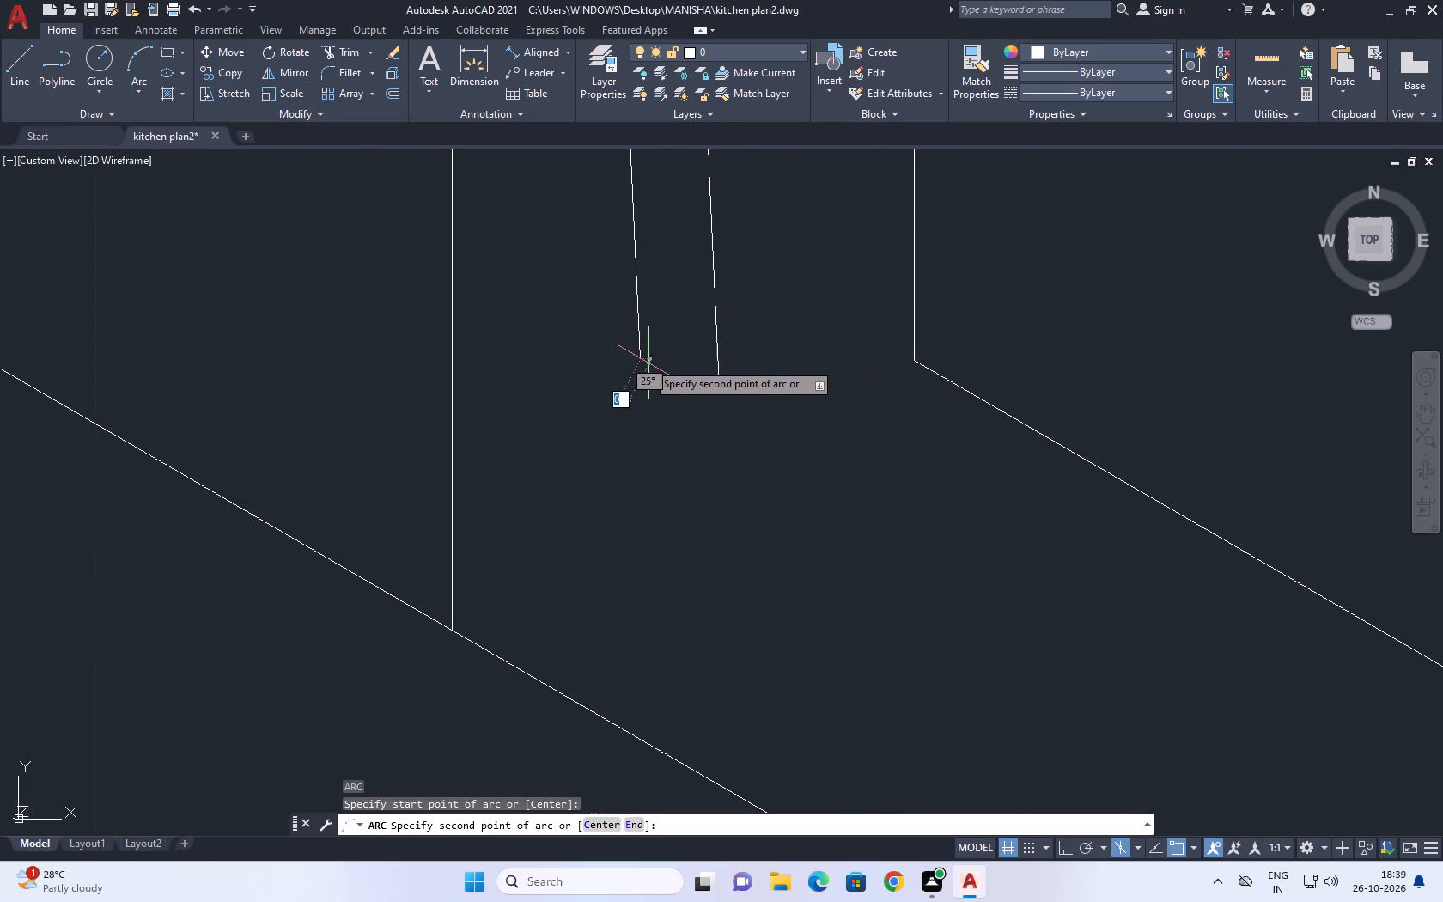
left_click(664, 388)
left_click(717, 386)
Draw a three-point arc bridging the two handle splines just below their top ends.
scroll(730, 407, "down", 5)
middle_click_drag(749, 294, 740, 375)
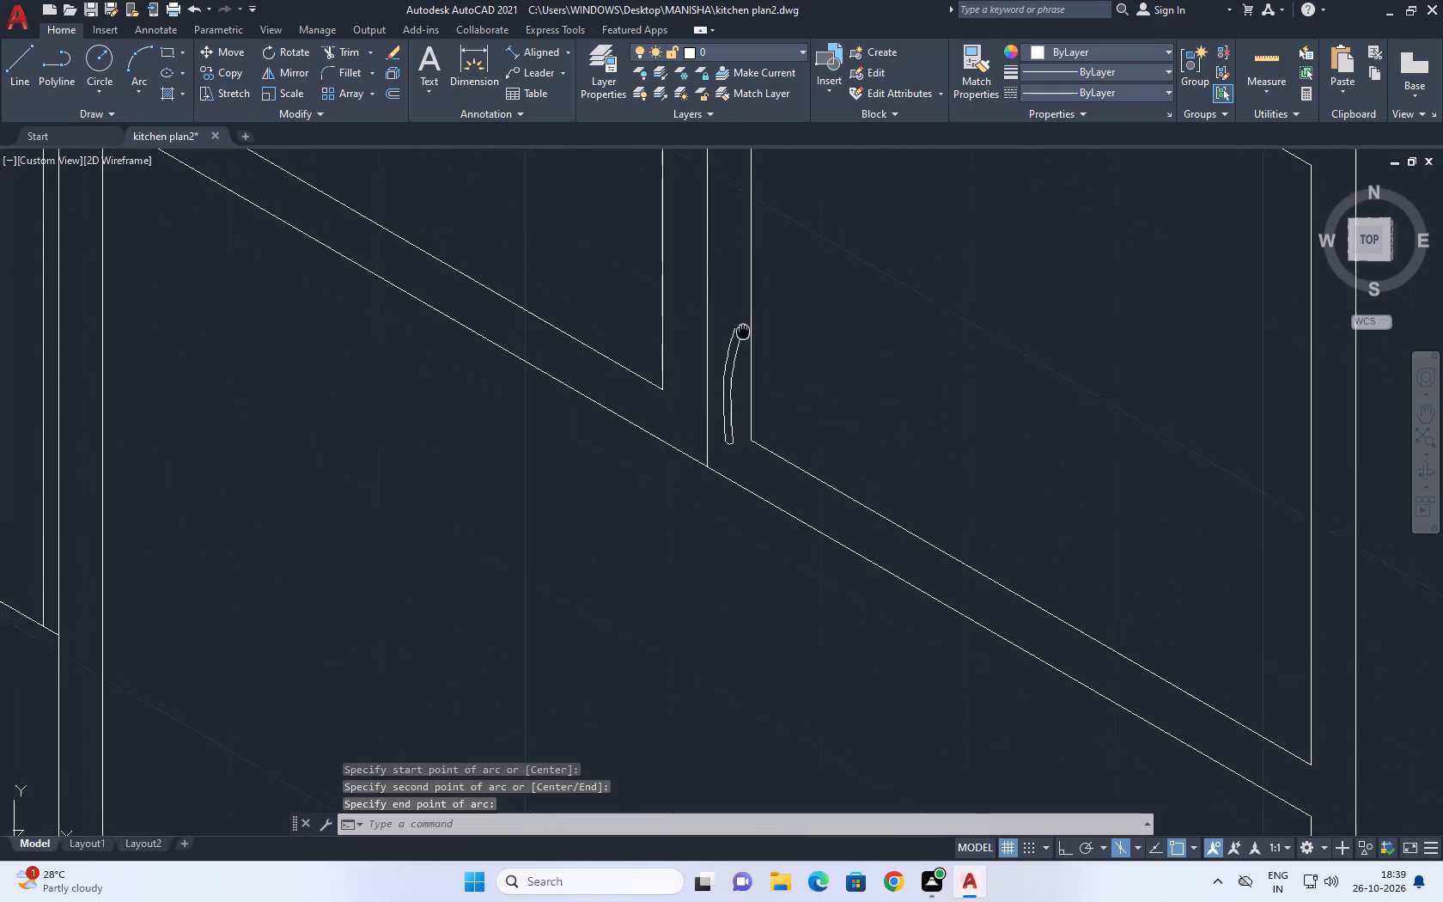
scroll(739, 379, "down", 1)
key("space")
scroll(736, 390, "up", 6)
left_click(671, 476)
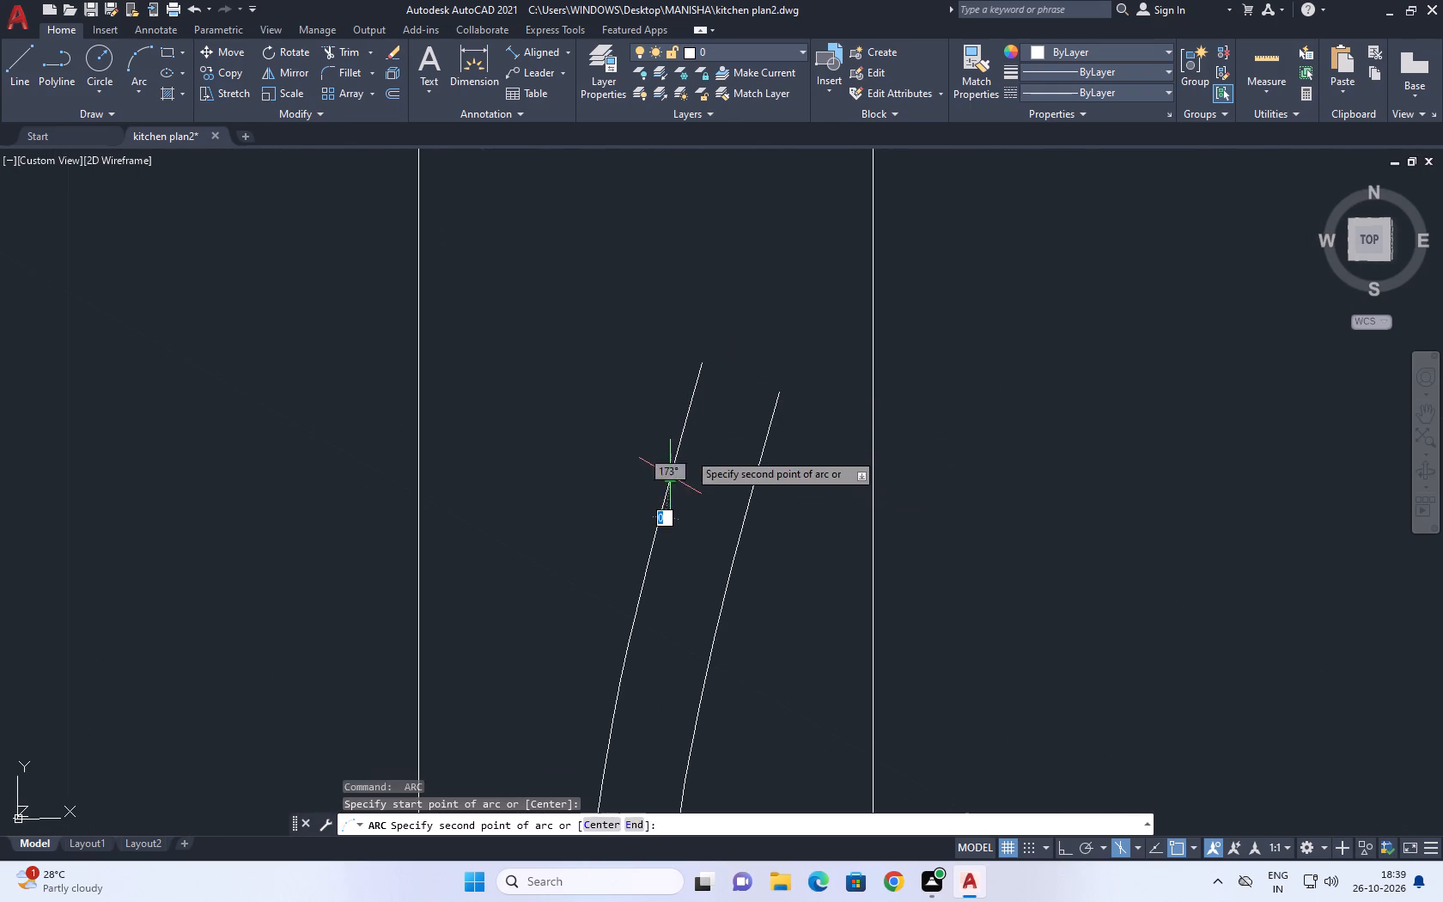
left_click(705, 443)
left_click(756, 493)
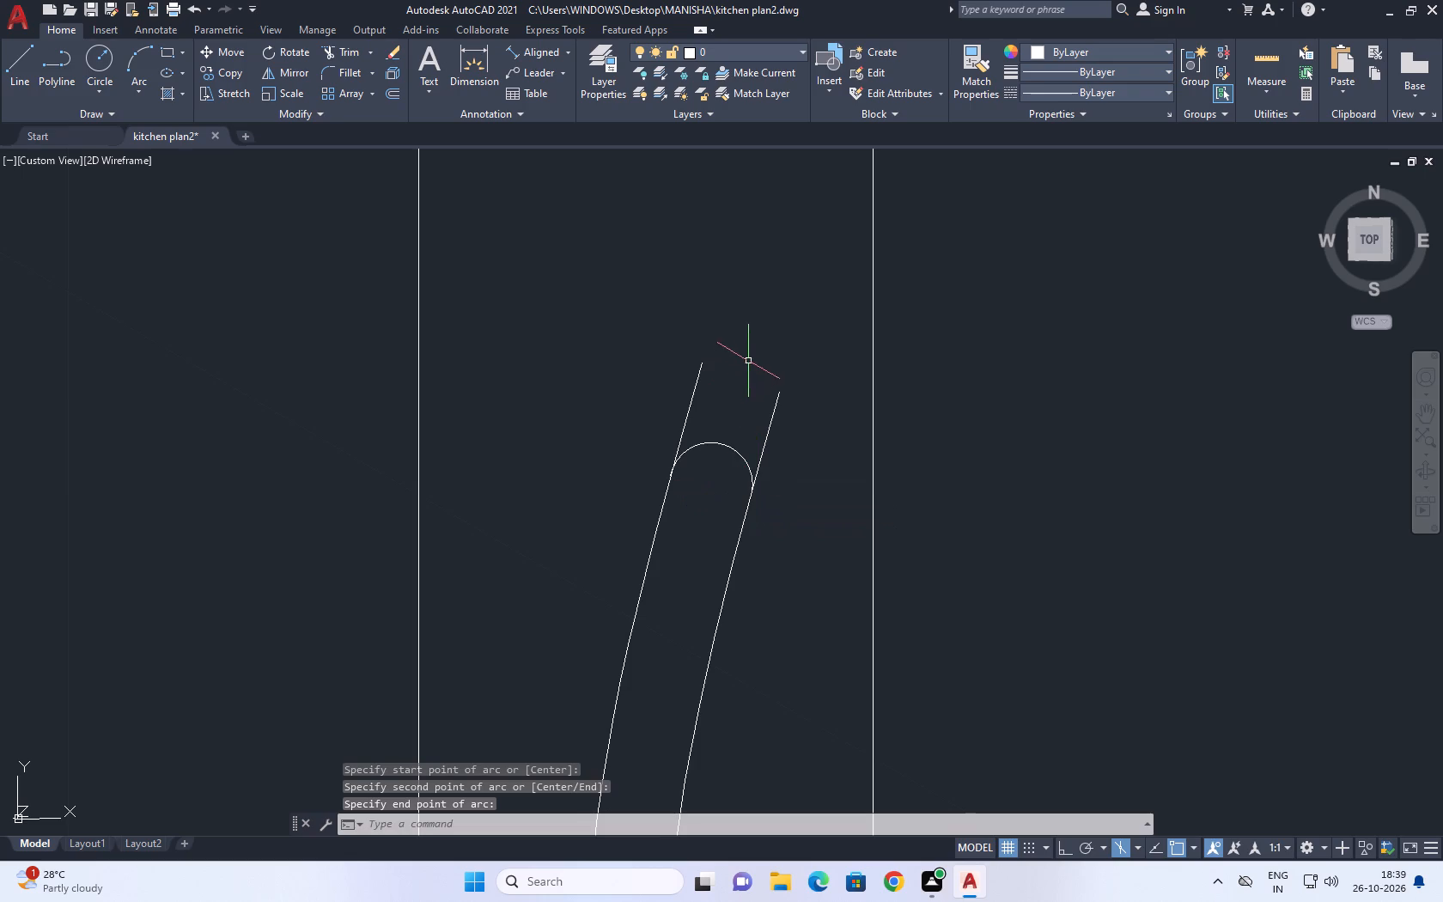
Trim both handle splines where they project above the top arc.
middle_click_drag(742, 357, 742, 388)
key("t")
key("r")
key("space")
left_click(768, 466)
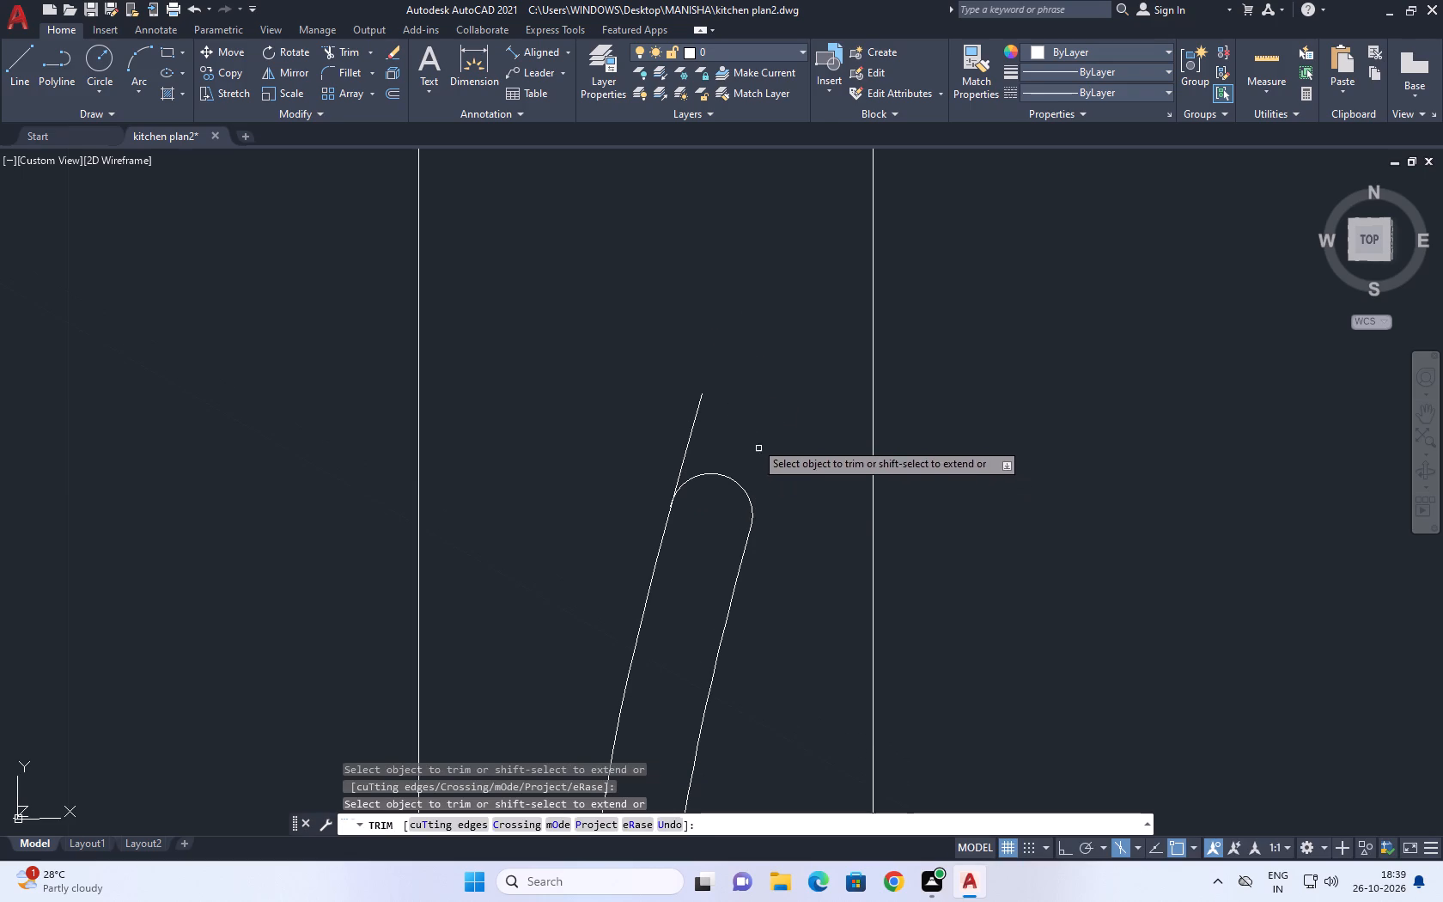
left_click(691, 388)
left_click(697, 419)
scroll(734, 409, "down", 5)
key("Escape")
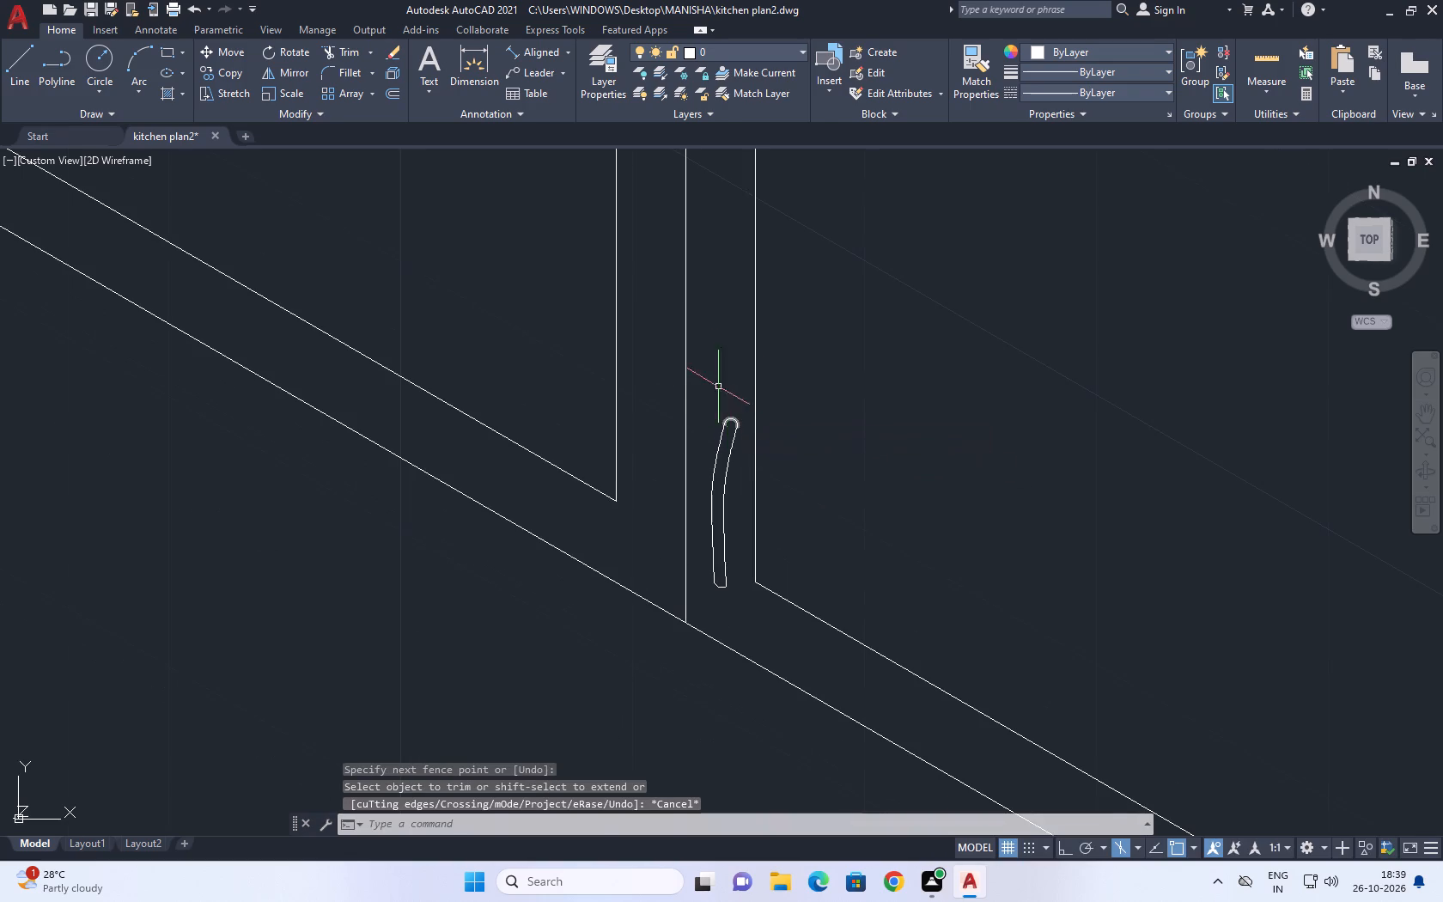
Move the complete handle outline almost straight up about 4.7 units within the second door's frame strip.
left_click(711, 384)
left_click(729, 606)
left_click_drag(744, 474, 731, 453)
left_click(708, 381)
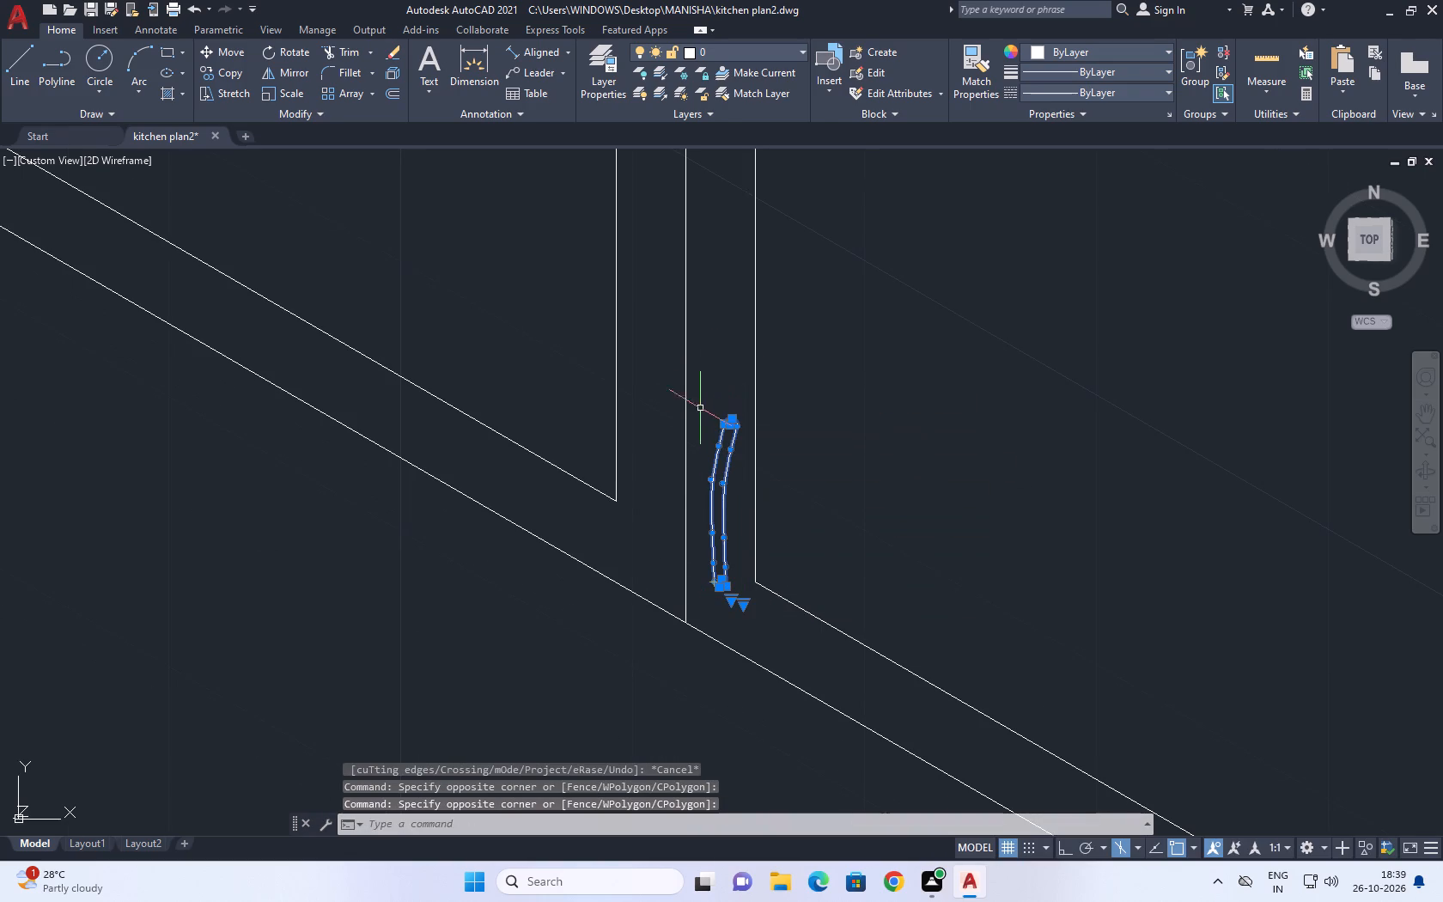
key("m")
key("space")
left_click(733, 584)
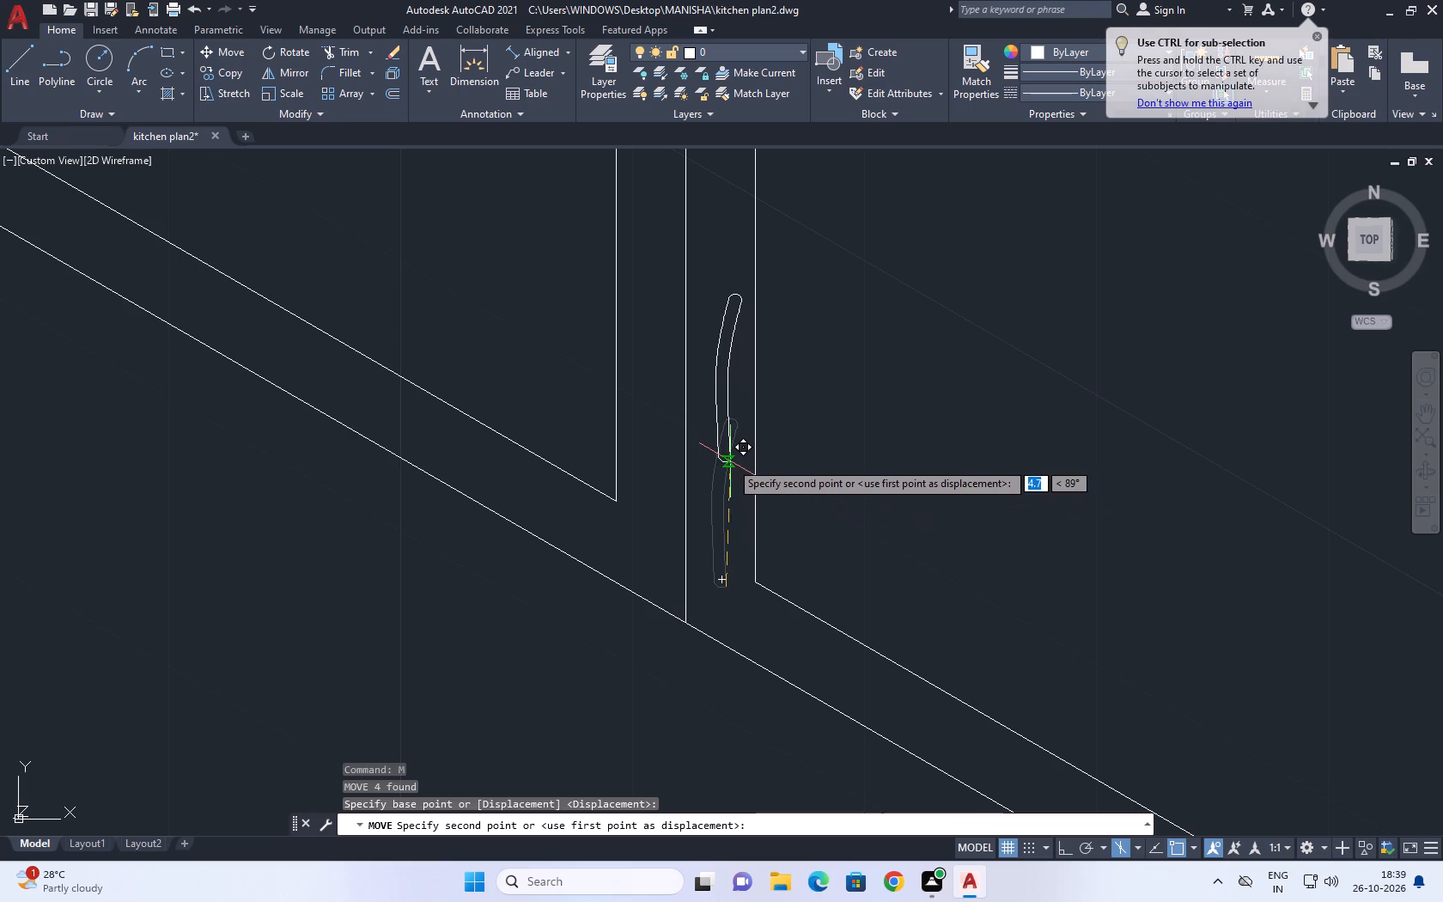
left_click(728, 458)
Copy the handle across the centre divider into the first door's frame strip.
left_click(662, 245)
left_click(764, 486)
middle_click_drag(760, 417, 786, 545)
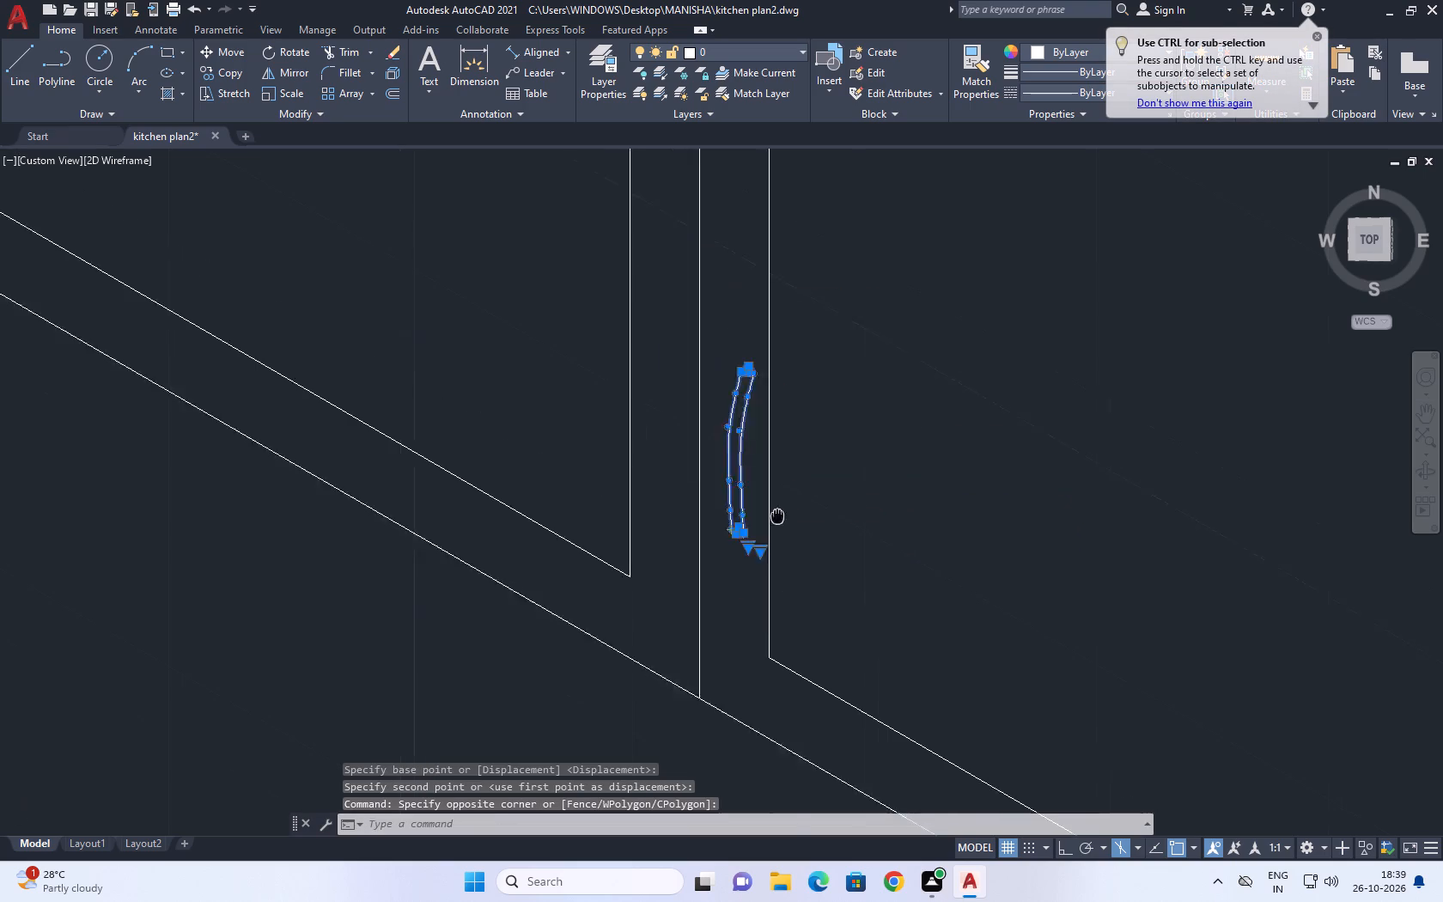
middle_click_drag(786, 545, 799, 584)
type("co")
key("space")
left_click(866, 698)
left_click(795, 649)
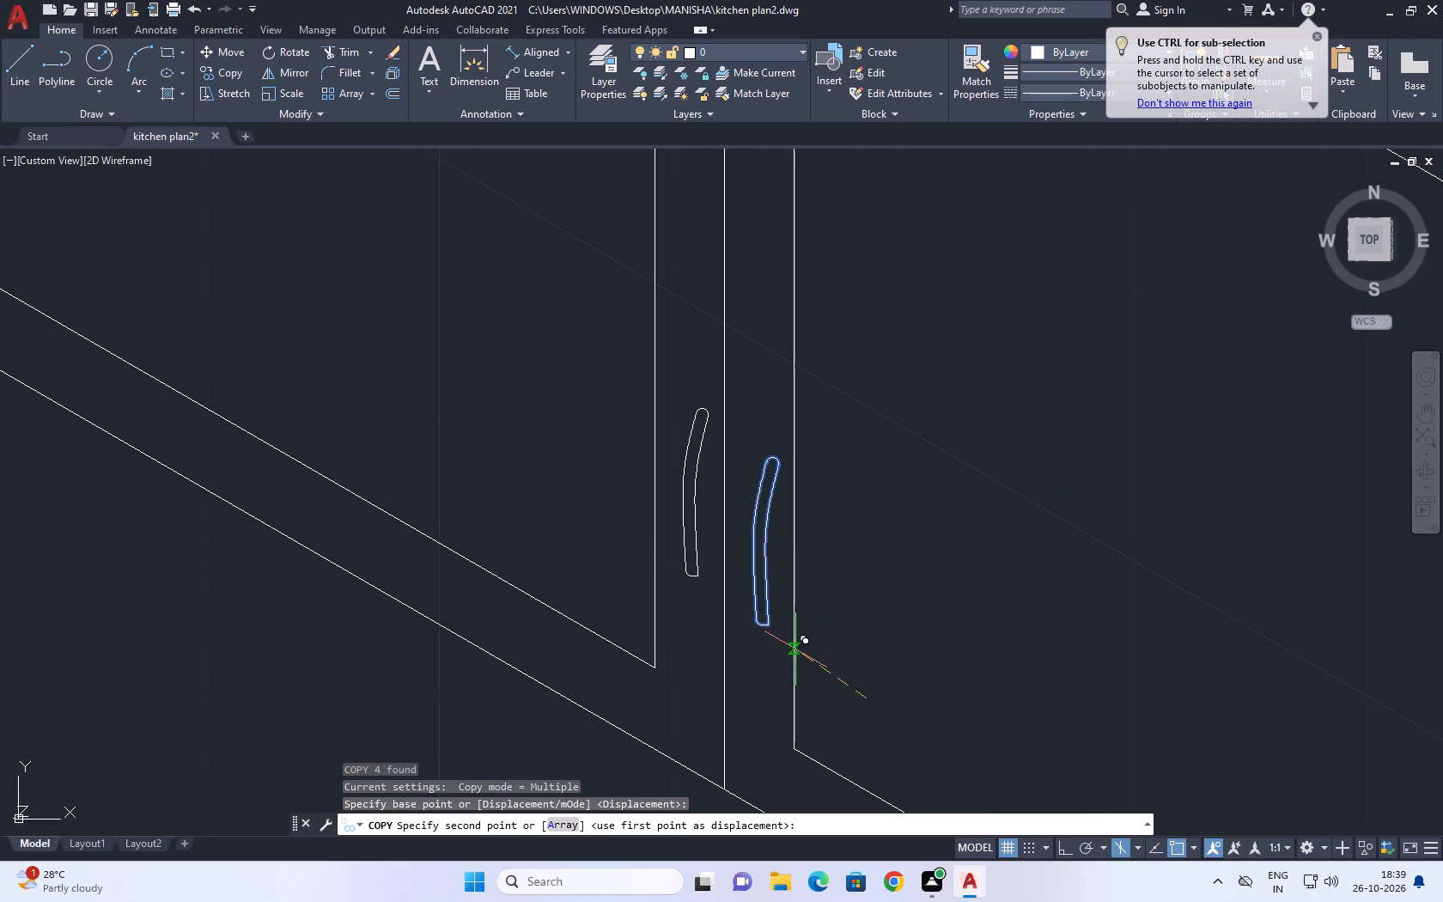
key("Escape")
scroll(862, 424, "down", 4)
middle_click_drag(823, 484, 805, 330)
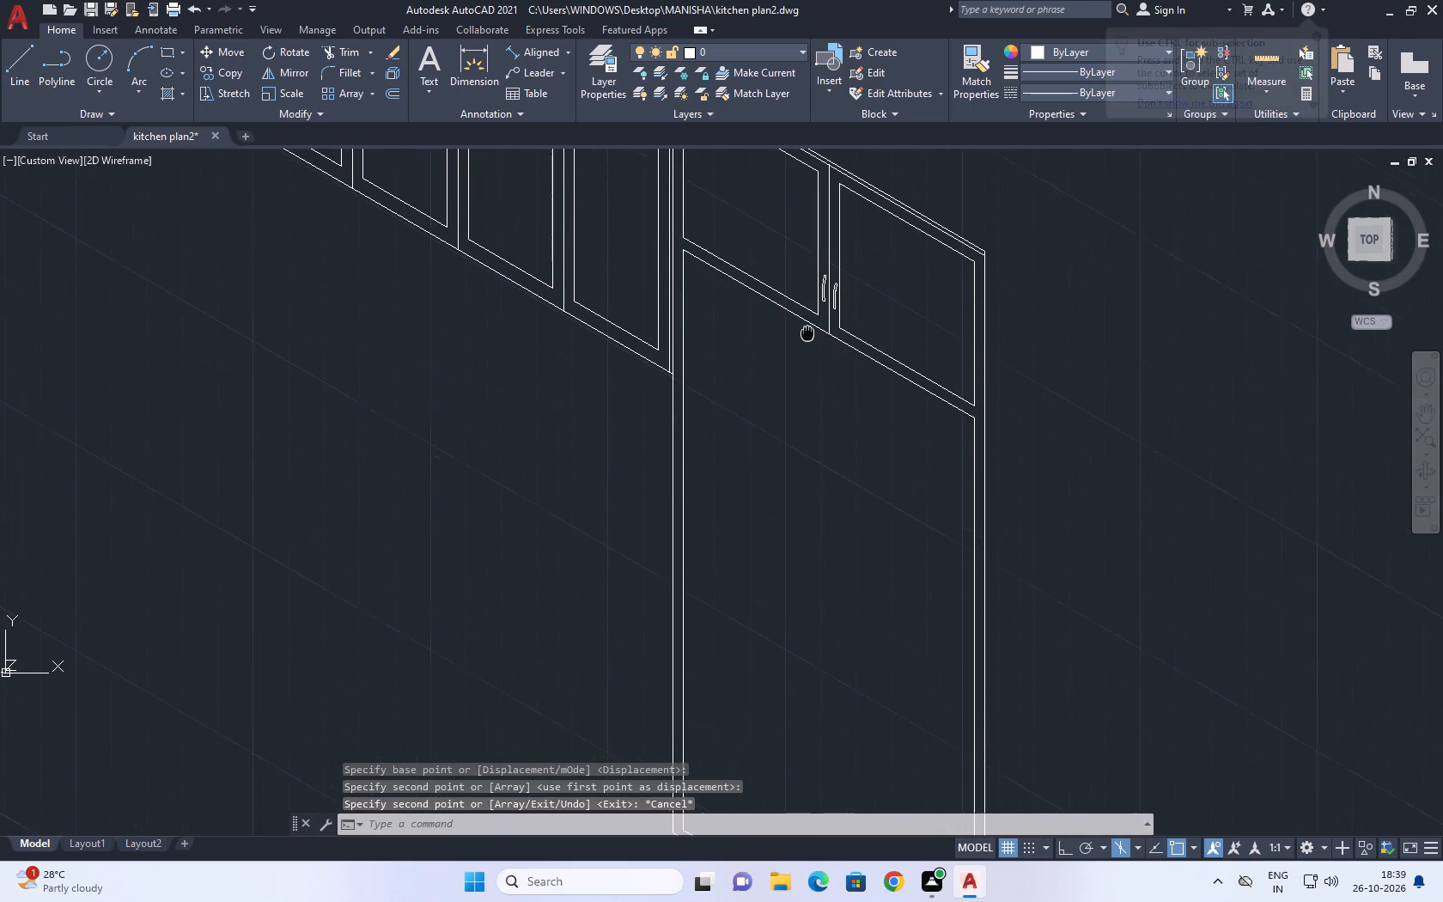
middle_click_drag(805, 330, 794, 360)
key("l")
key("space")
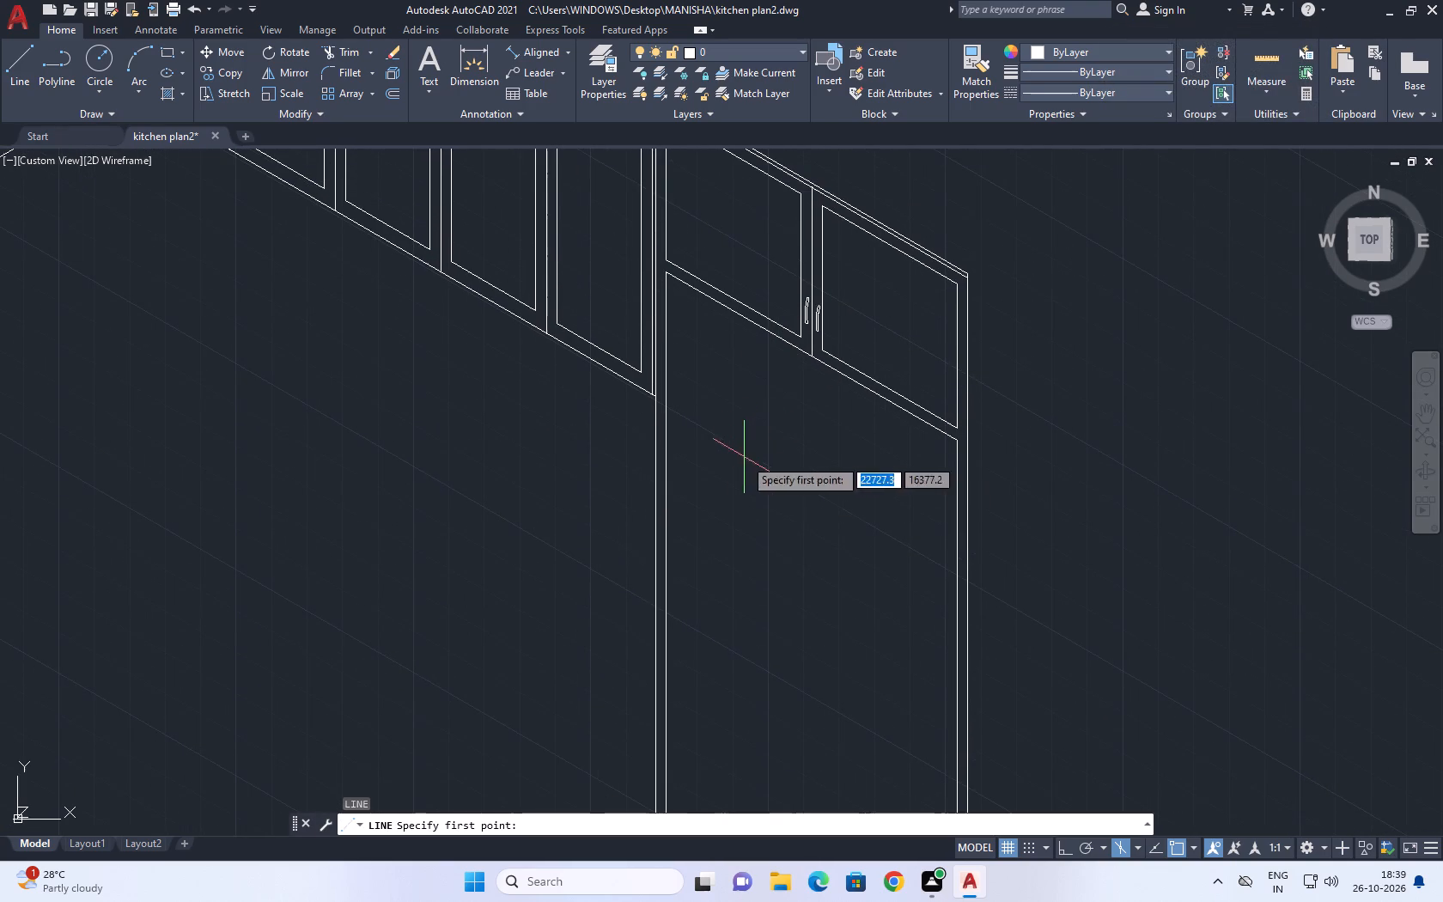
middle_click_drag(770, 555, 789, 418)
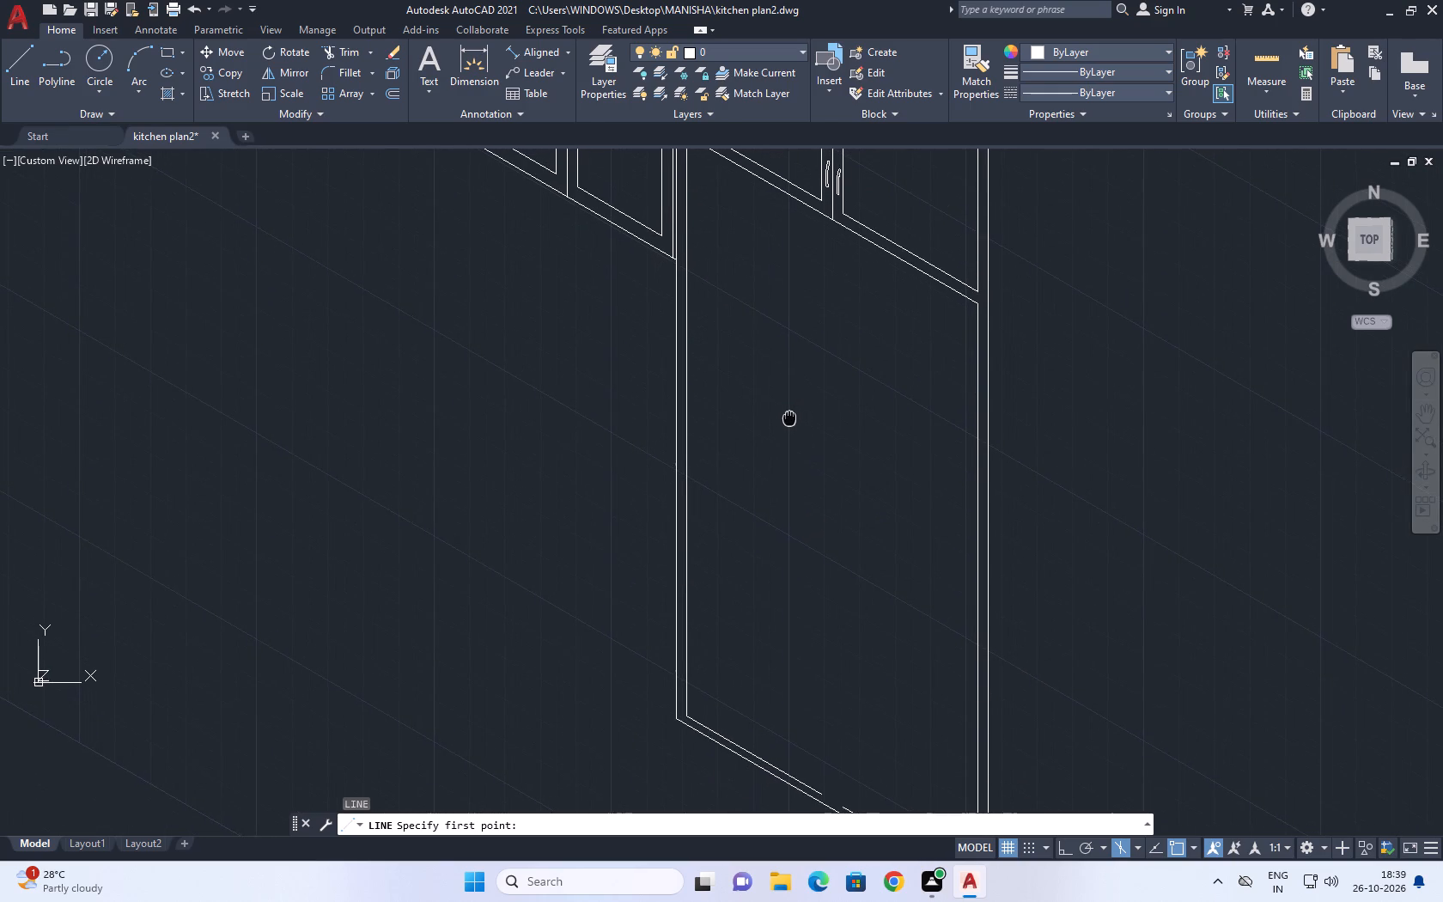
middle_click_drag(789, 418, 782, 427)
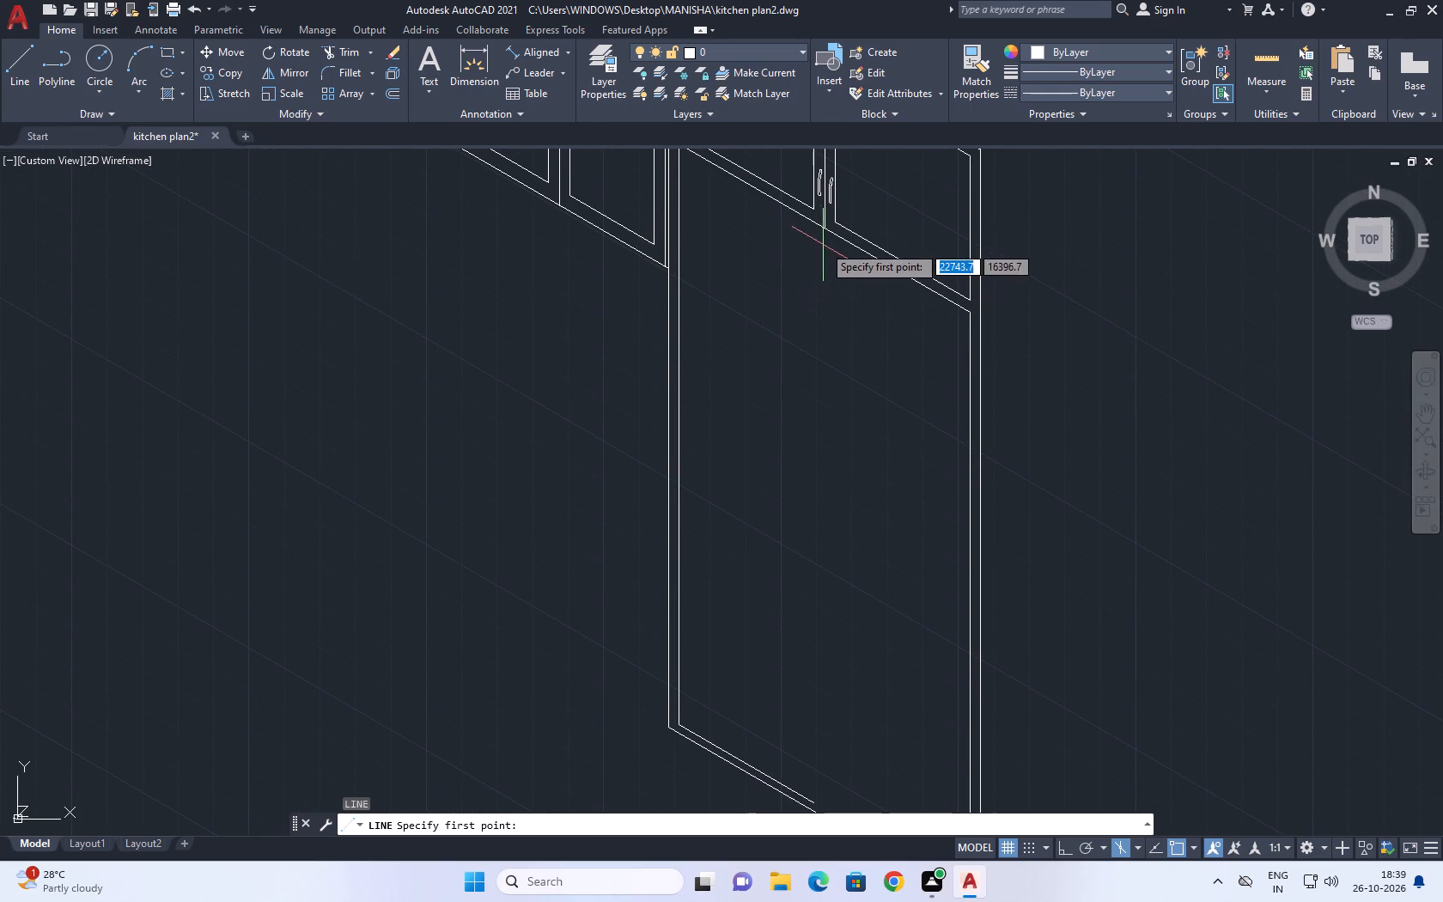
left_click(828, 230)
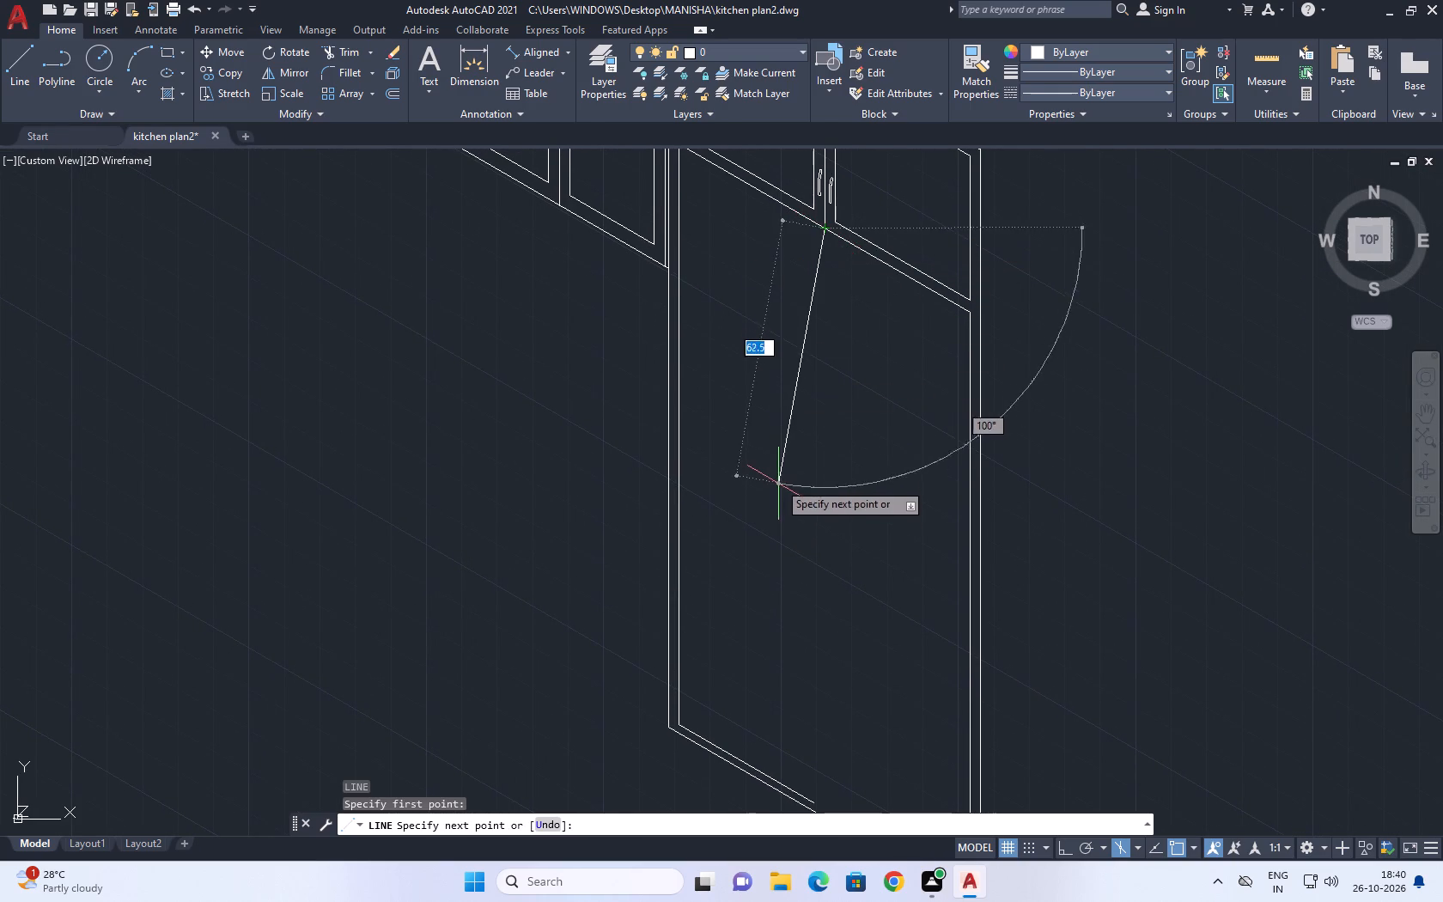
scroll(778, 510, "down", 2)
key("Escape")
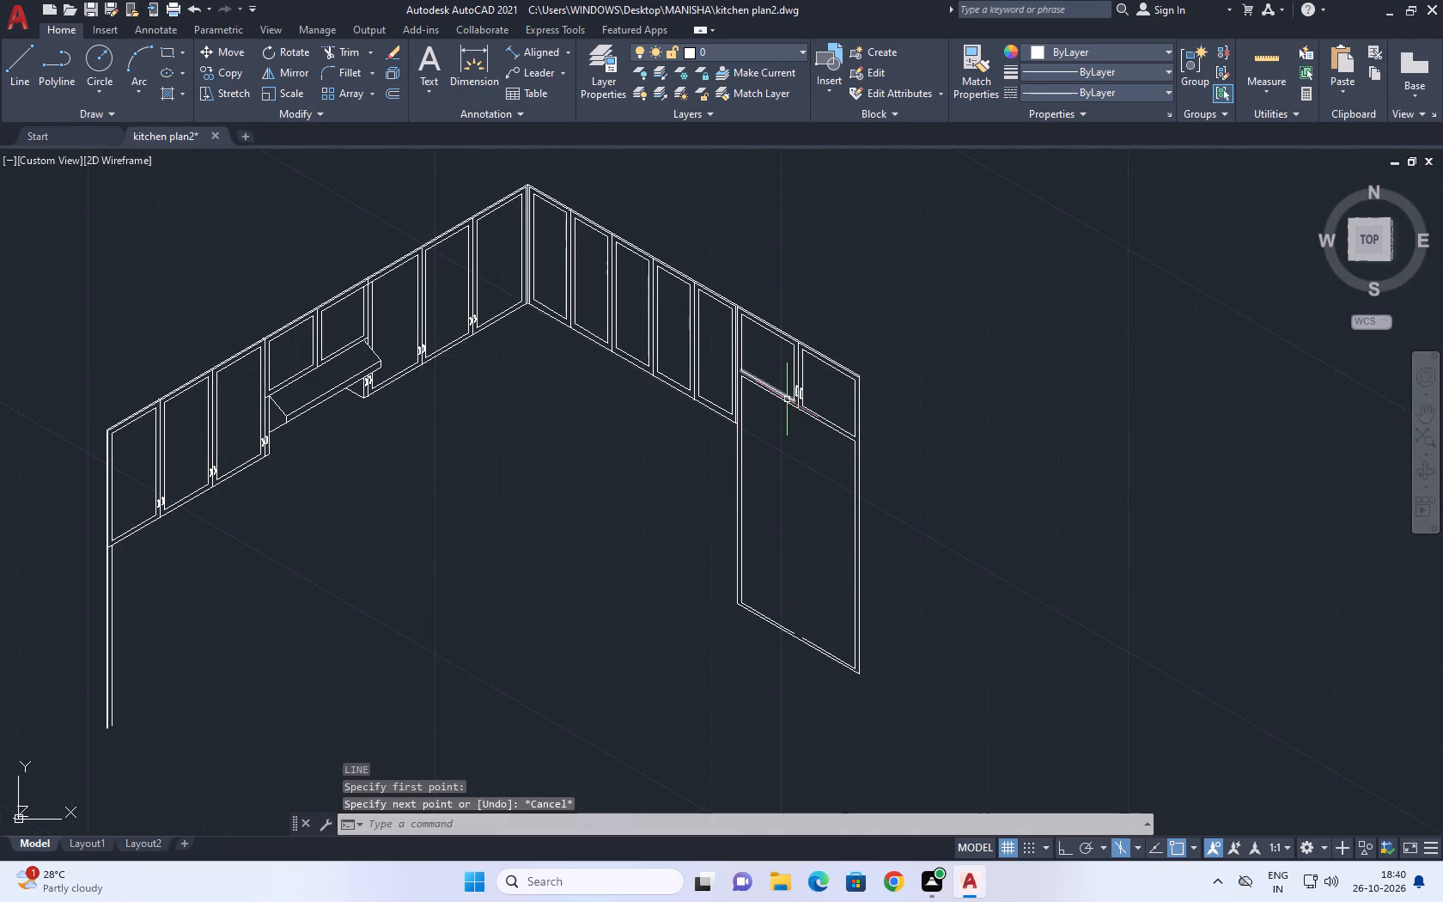
Delete the second segment of the broken inner bottom frame line and extend the remaining segment to the far inner vertical.
middle_click_drag(776, 420, 779, 454)
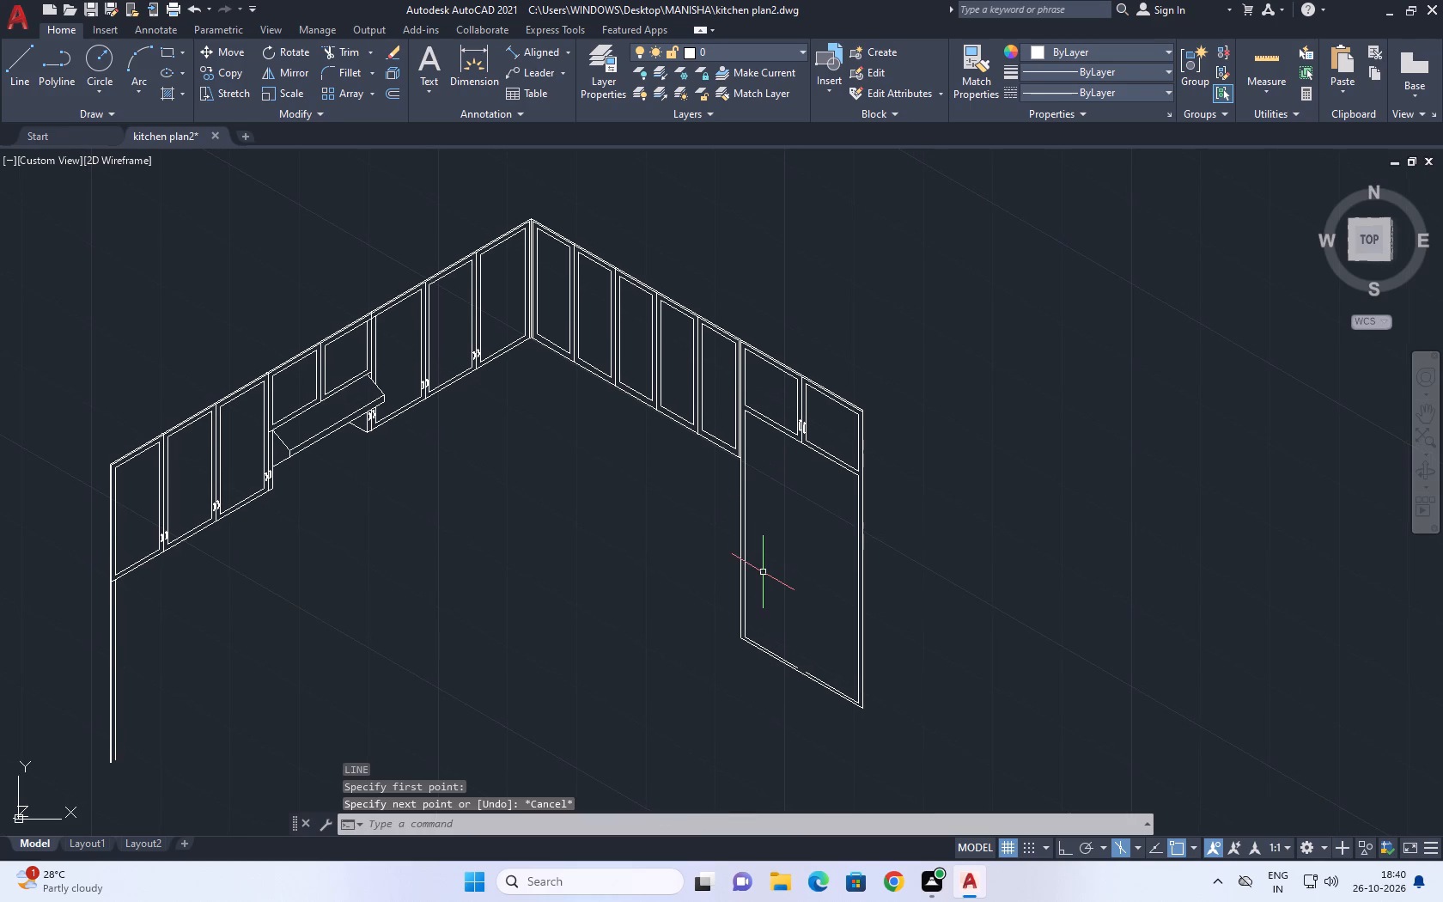
scroll(800, 680, "up", 3)
left_click(840, 664)
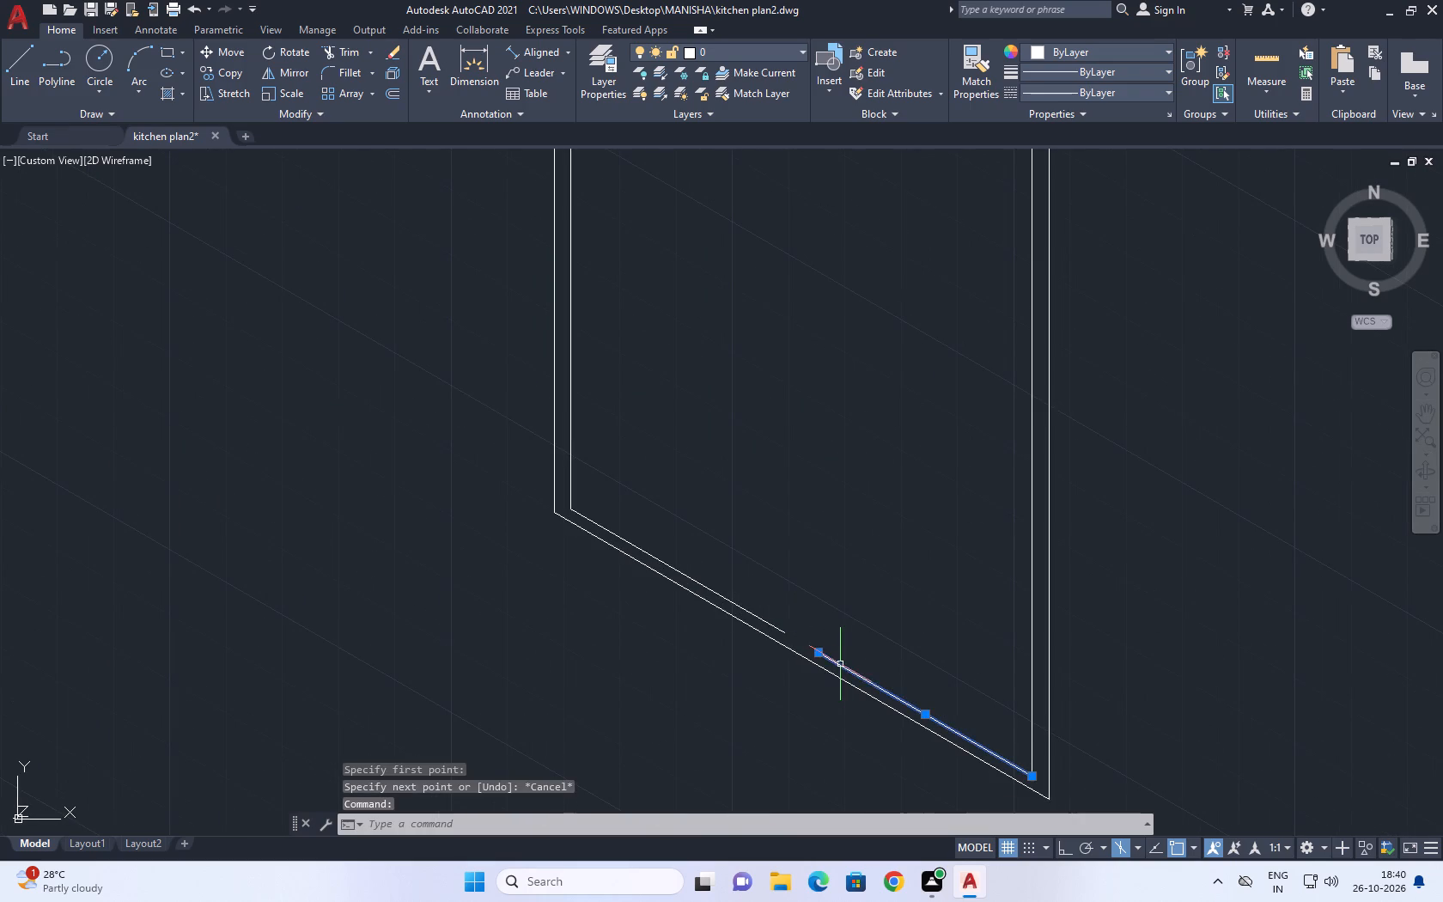
key("Delete")
type("ex")
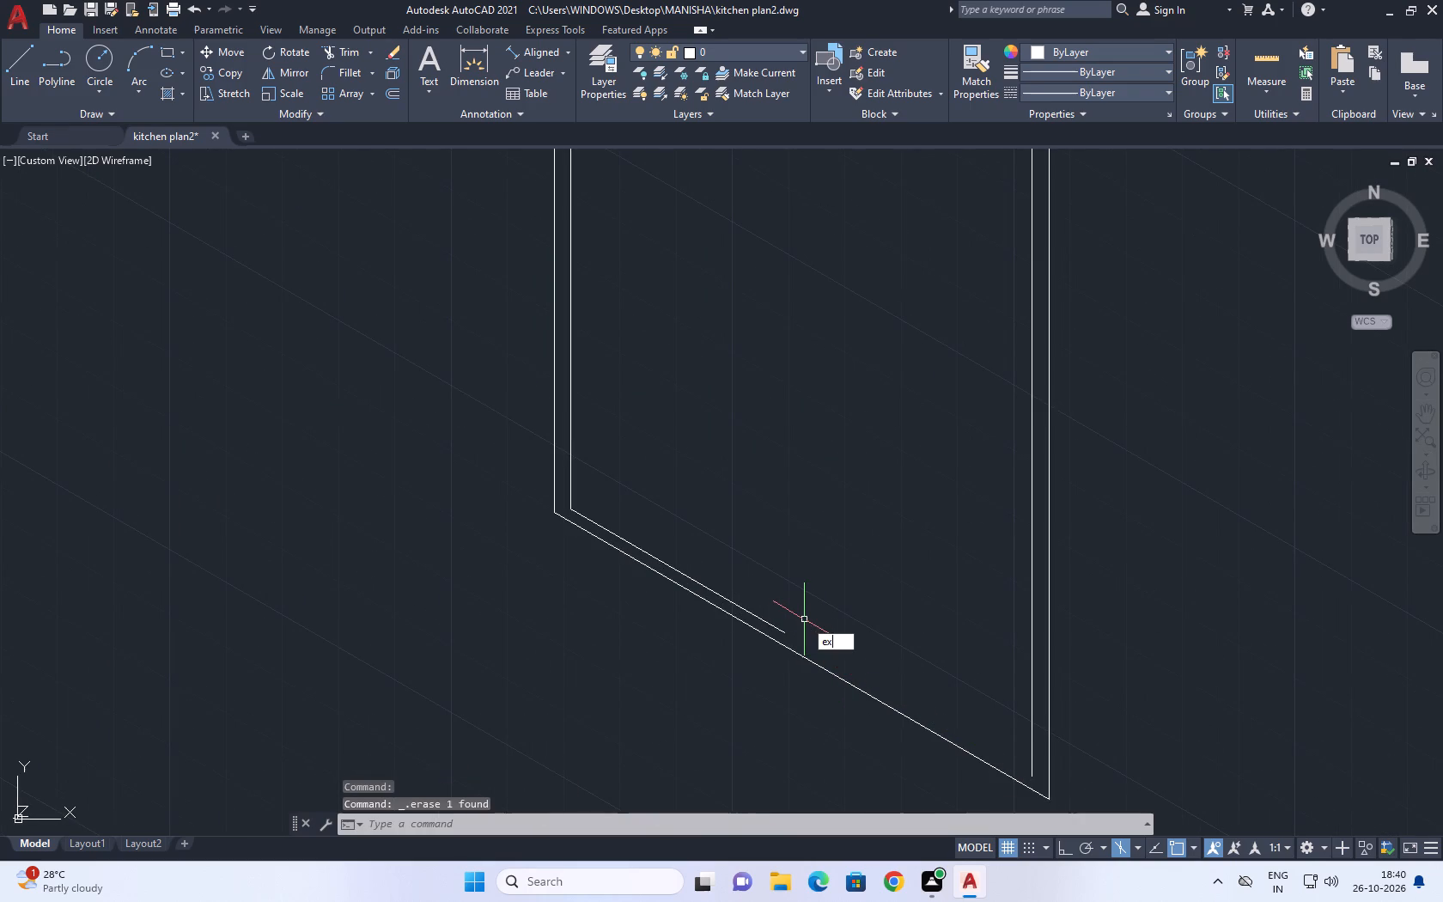
key("space")
left_click(768, 630)
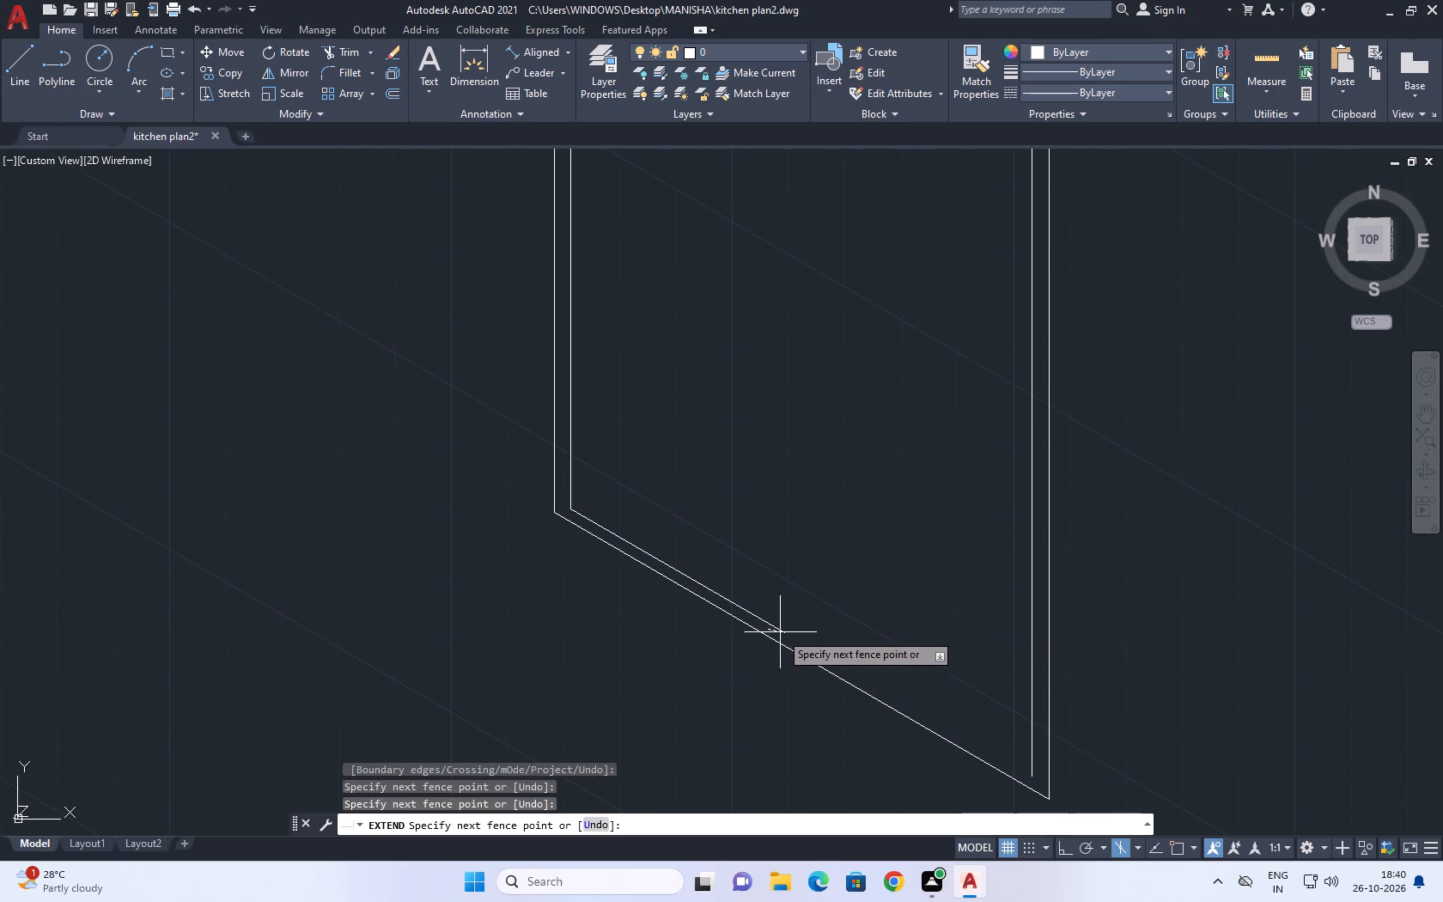
left_click(786, 627)
key("Escape")
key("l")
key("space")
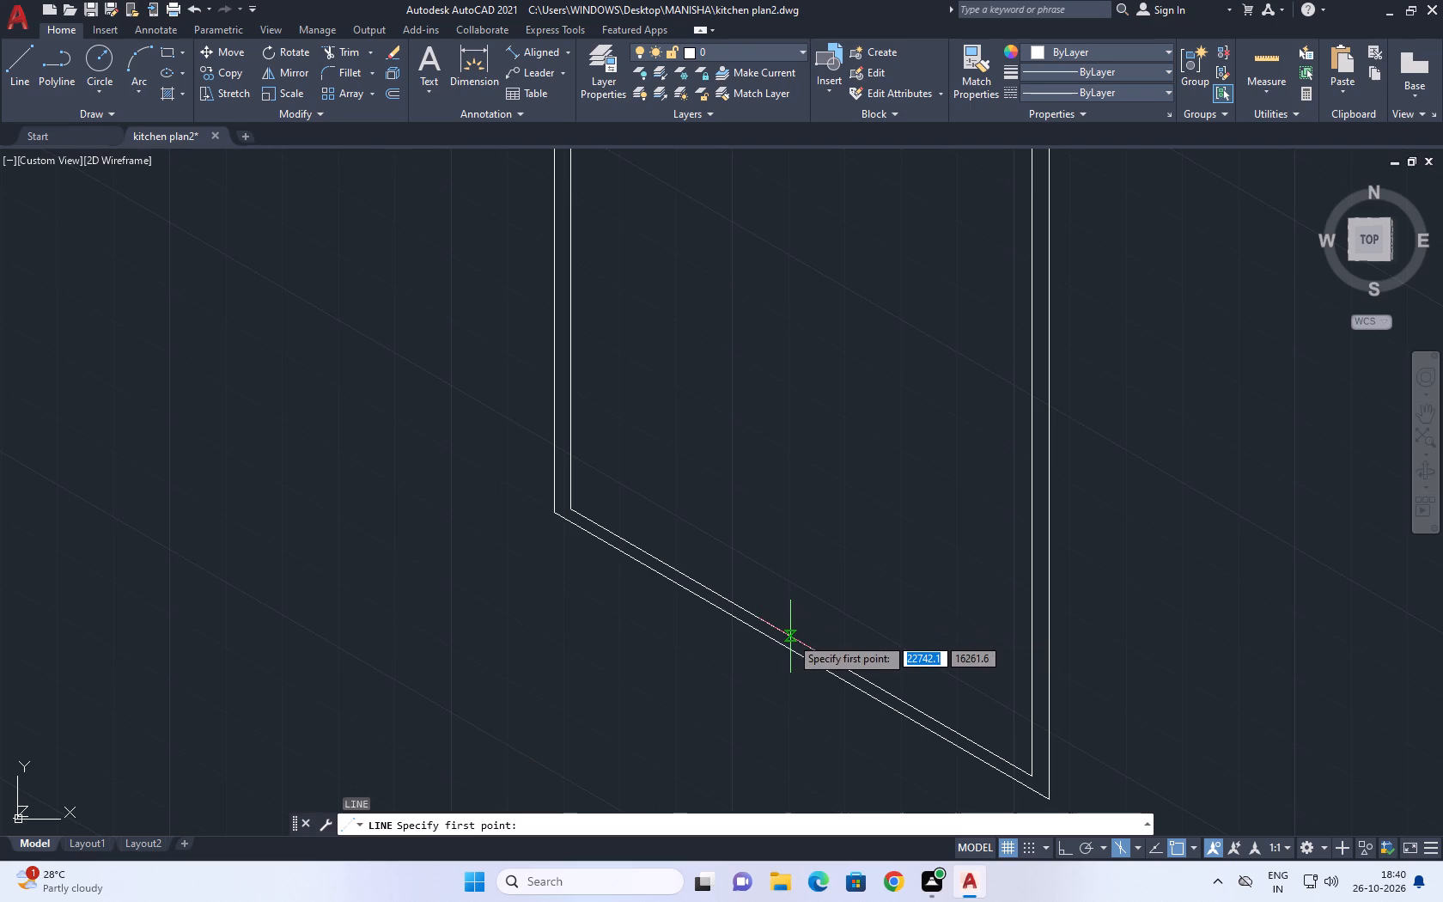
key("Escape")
Copy the tall unit's inner bottom frame line 50 units straight up with Ortho on.
left_click(794, 643)
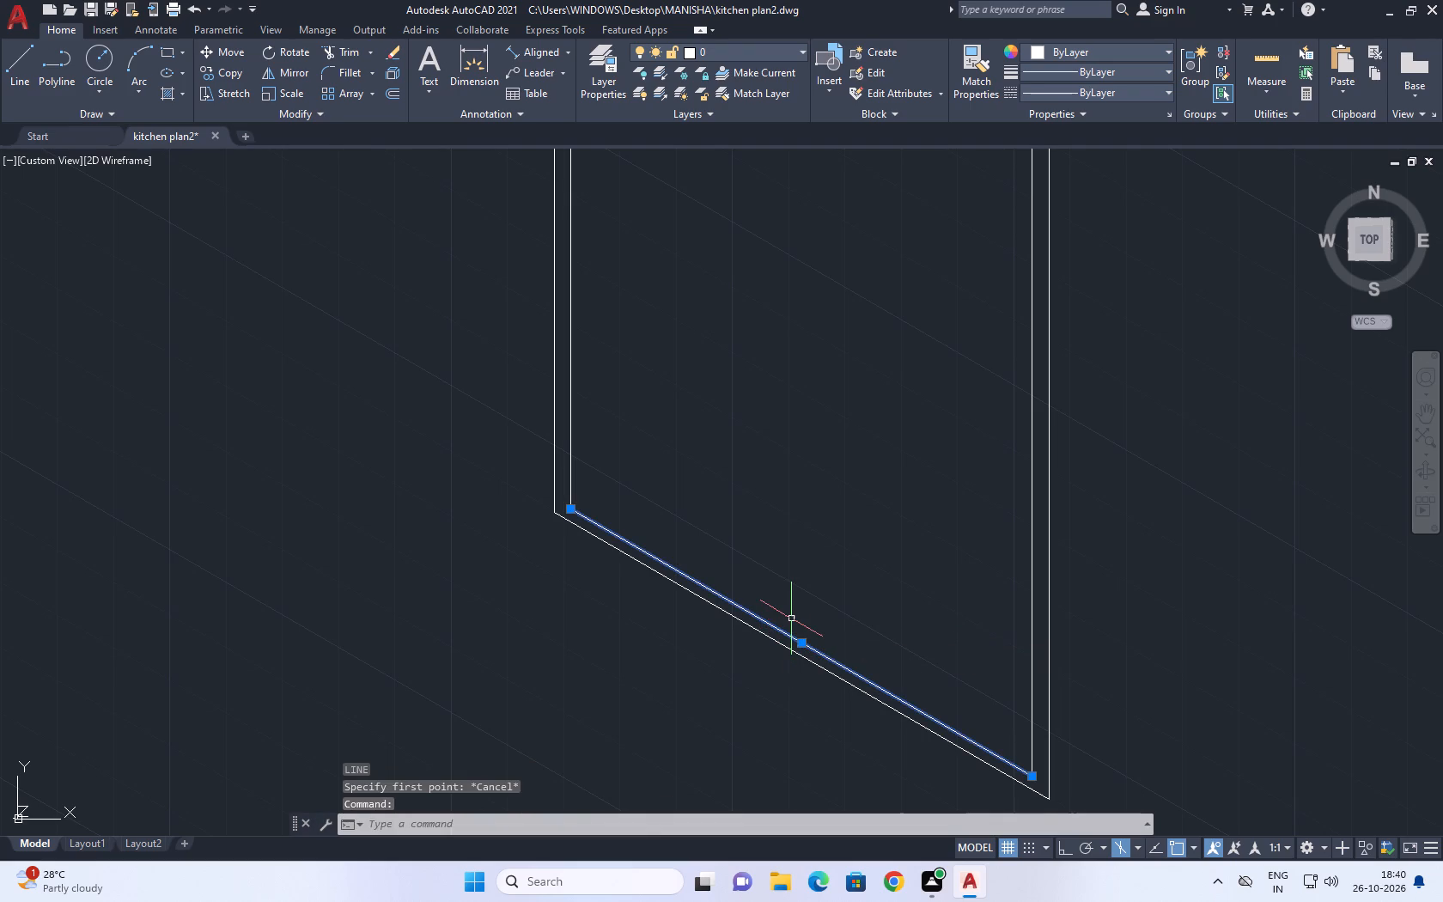
type("co")
key("space")
left_click(795, 636)
scroll(830, 412, "down", 1)
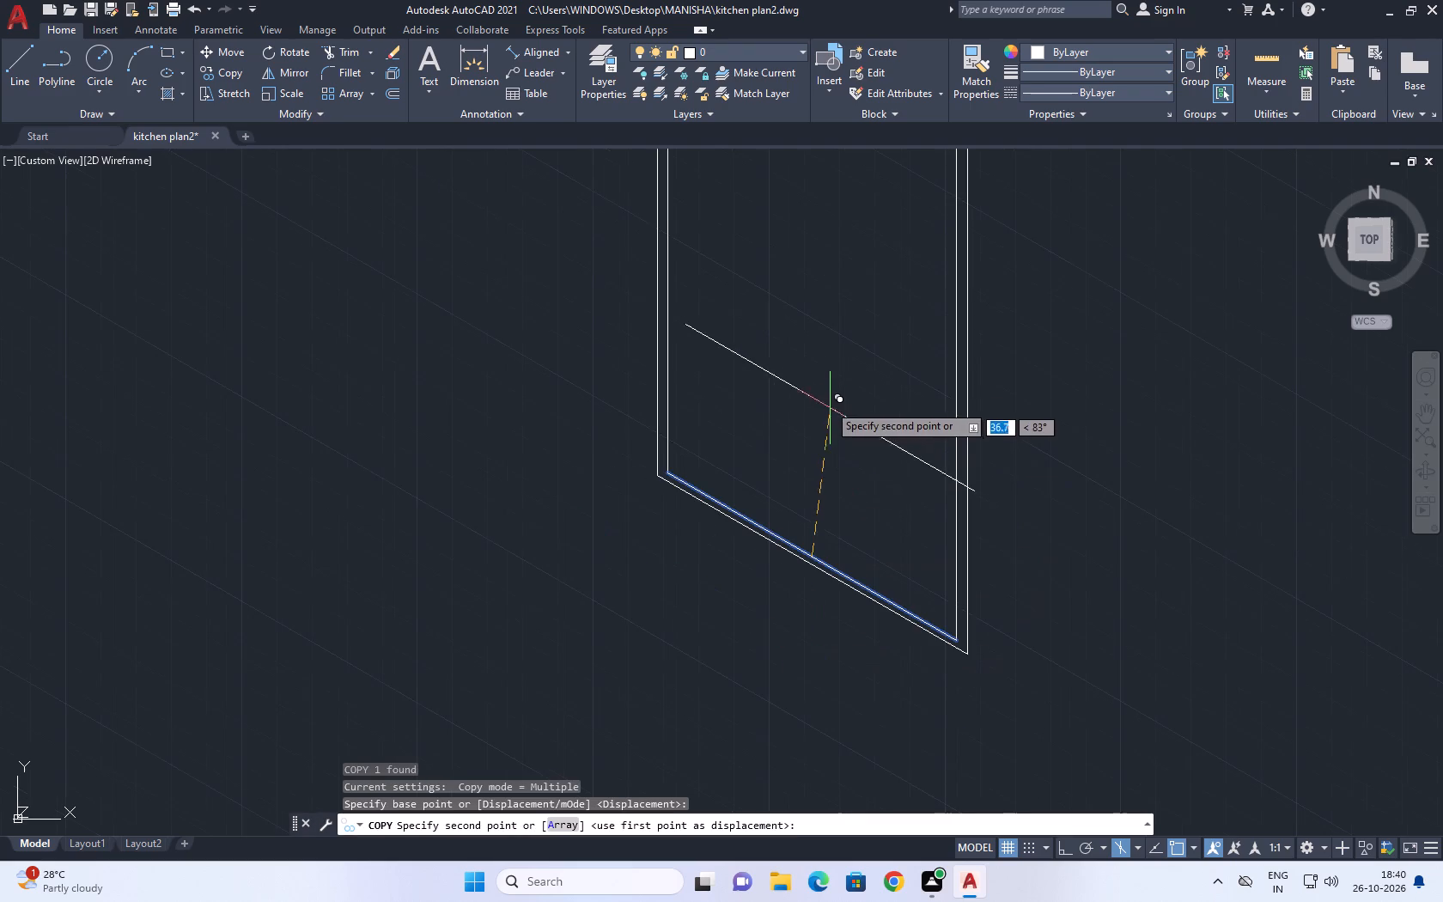
middle_click_drag(822, 371, 815, 458)
key("F8")
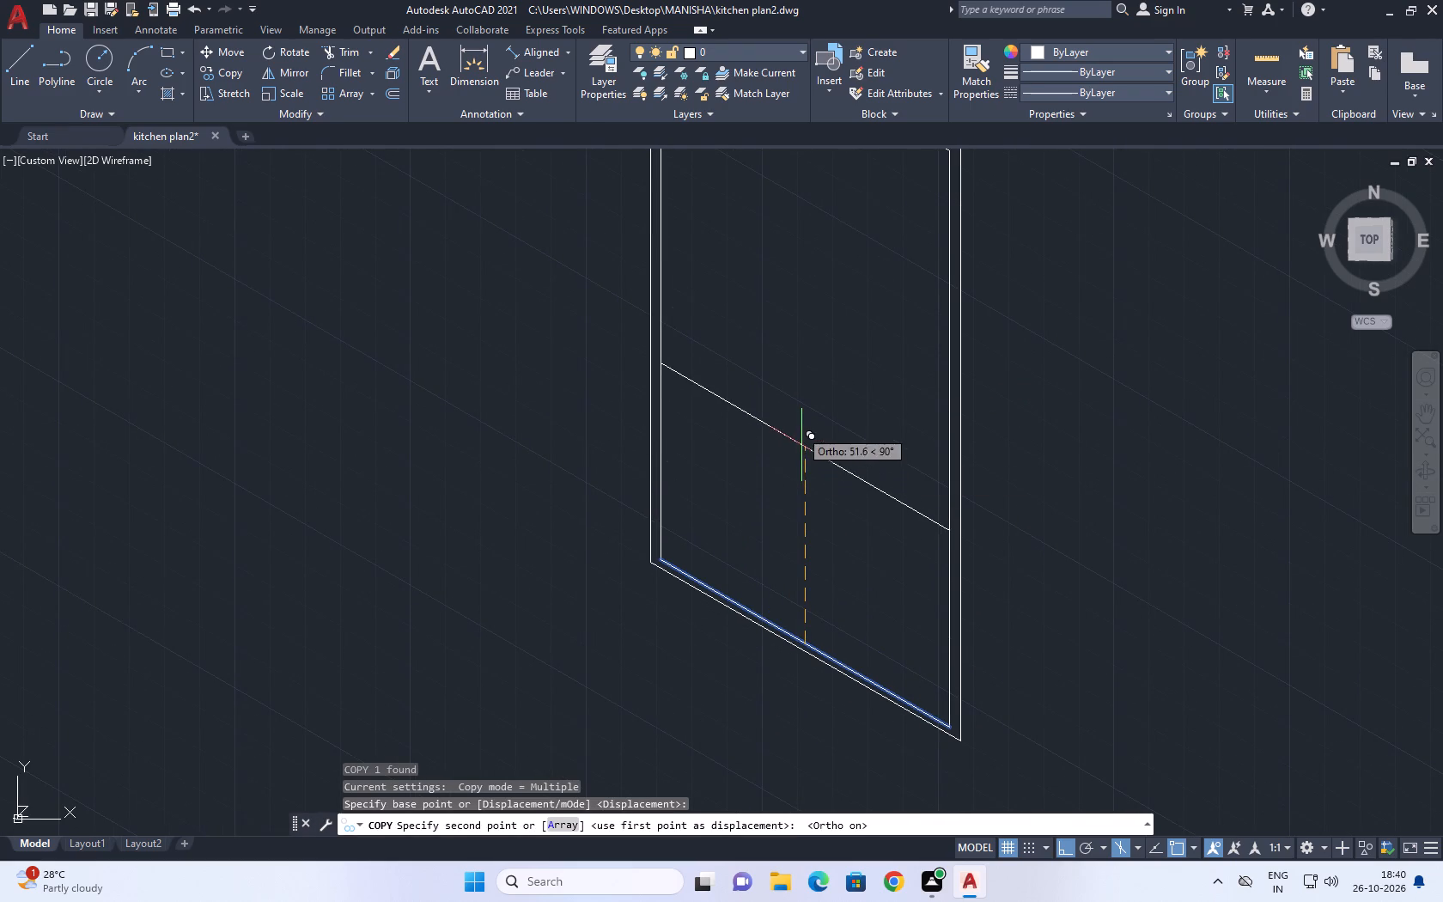
scroll(804, 398, "down", 1)
middle_click_drag(824, 429, 841, 497)
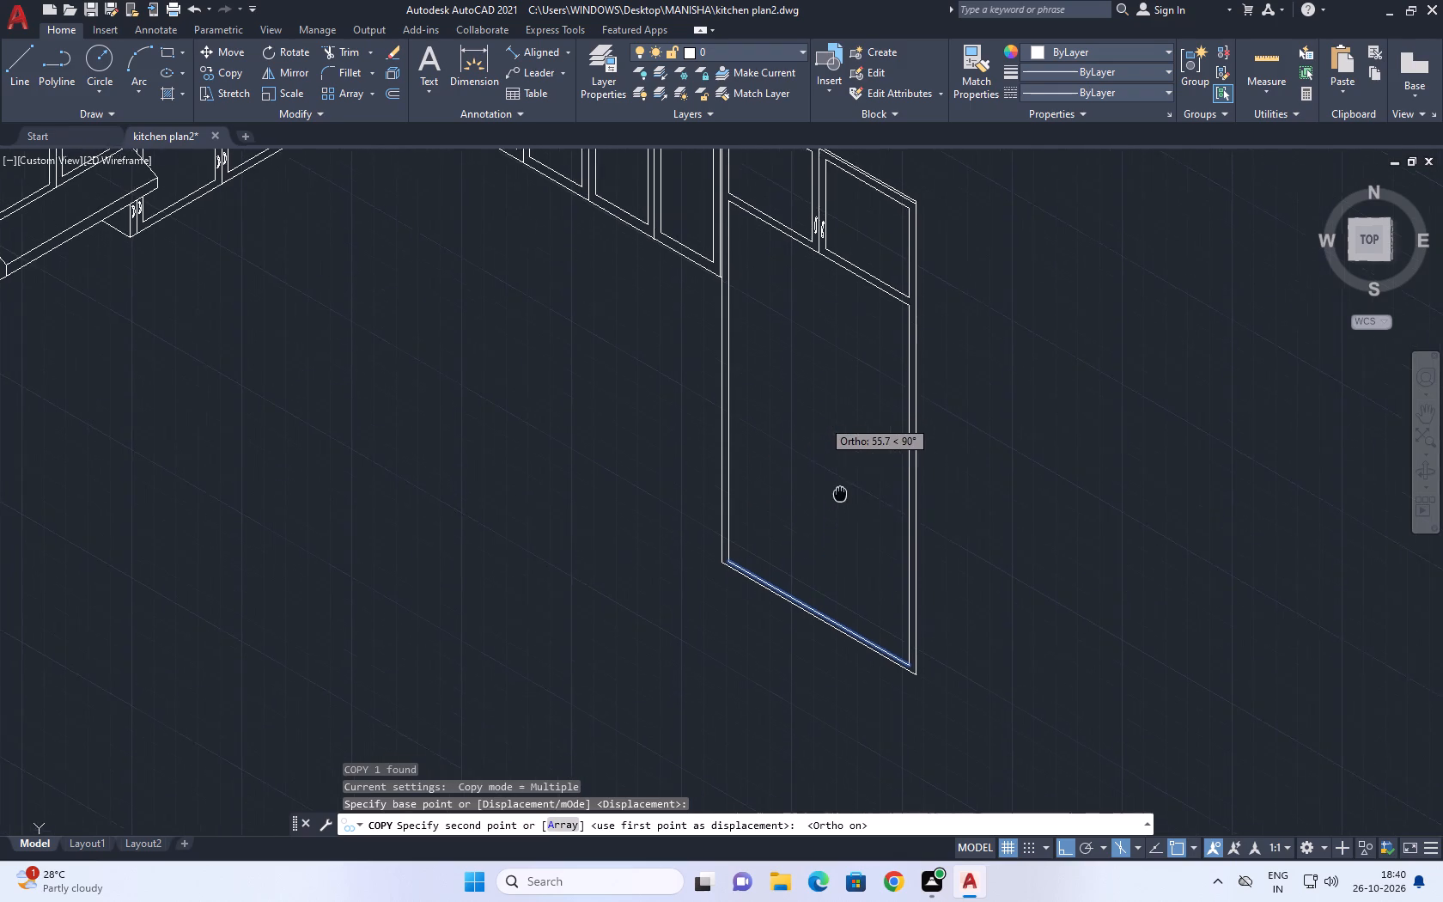
middle_click_drag(841, 497, 843, 512)
key("5")
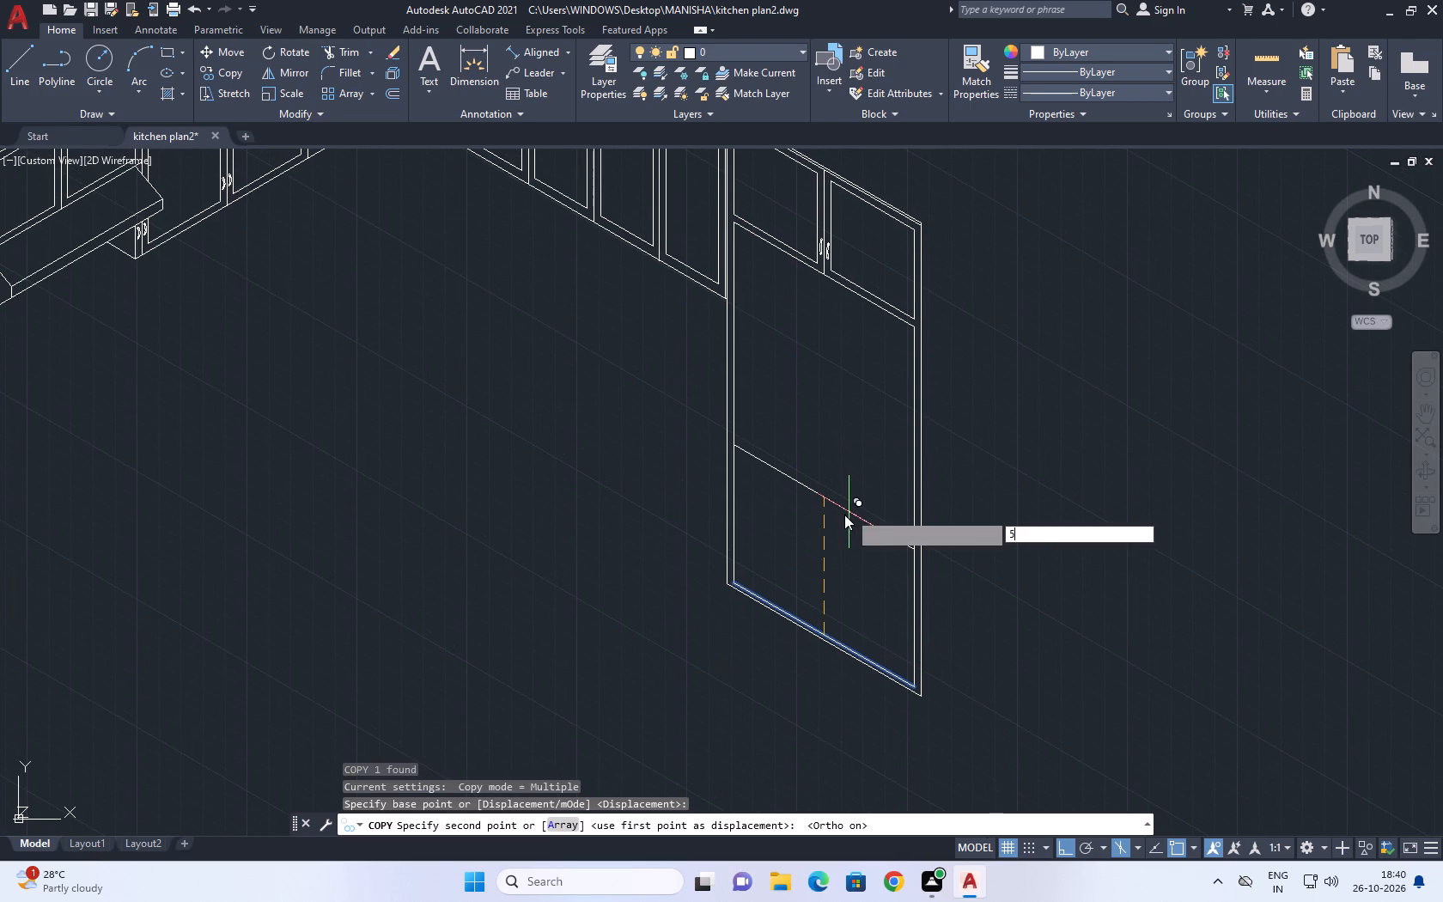
key("0")
key("Return")
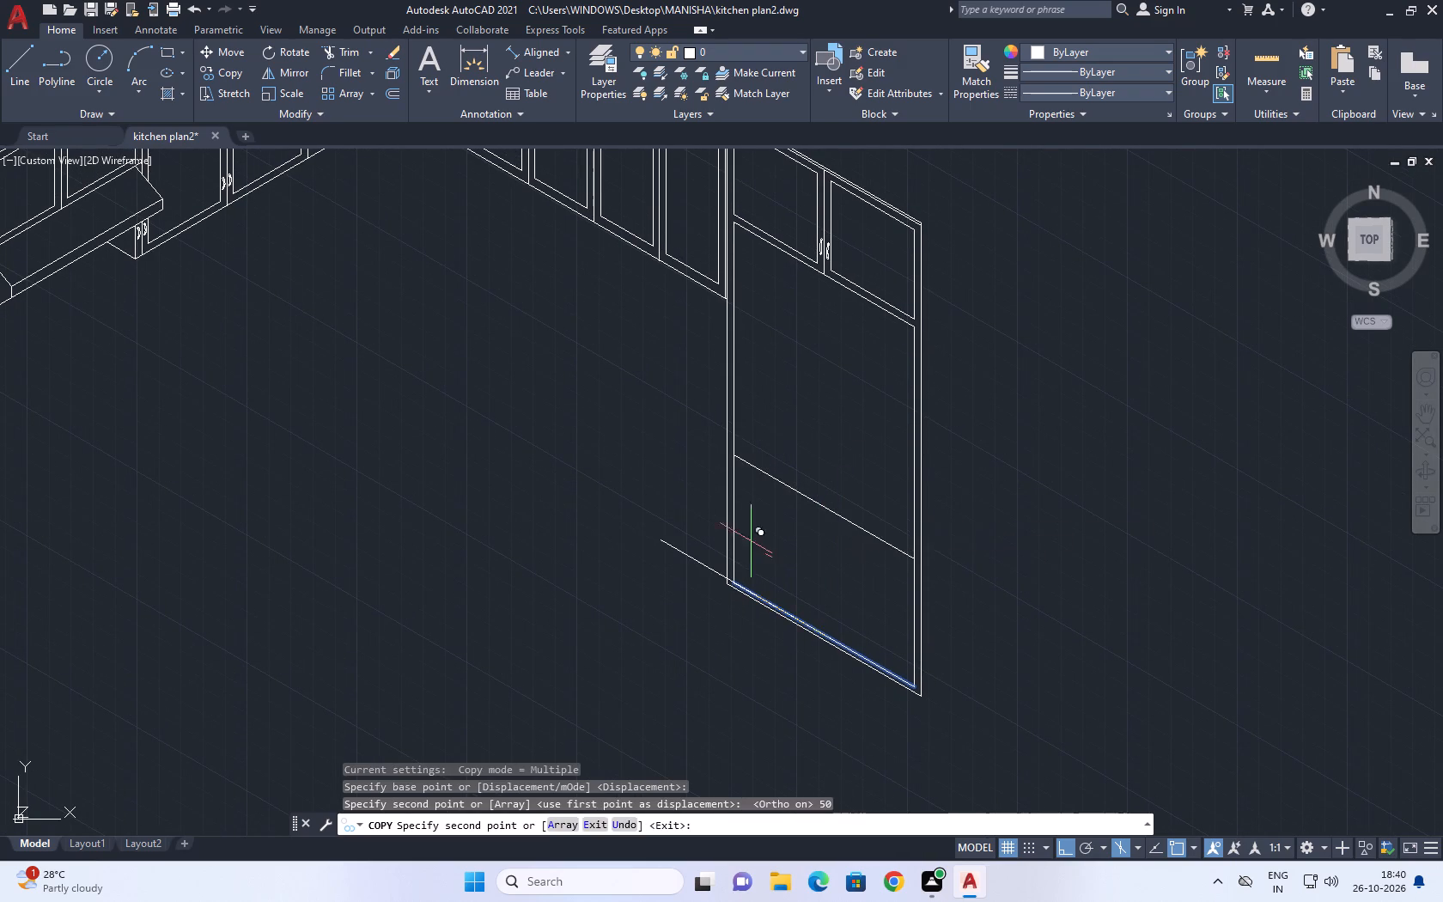
key("Escape")
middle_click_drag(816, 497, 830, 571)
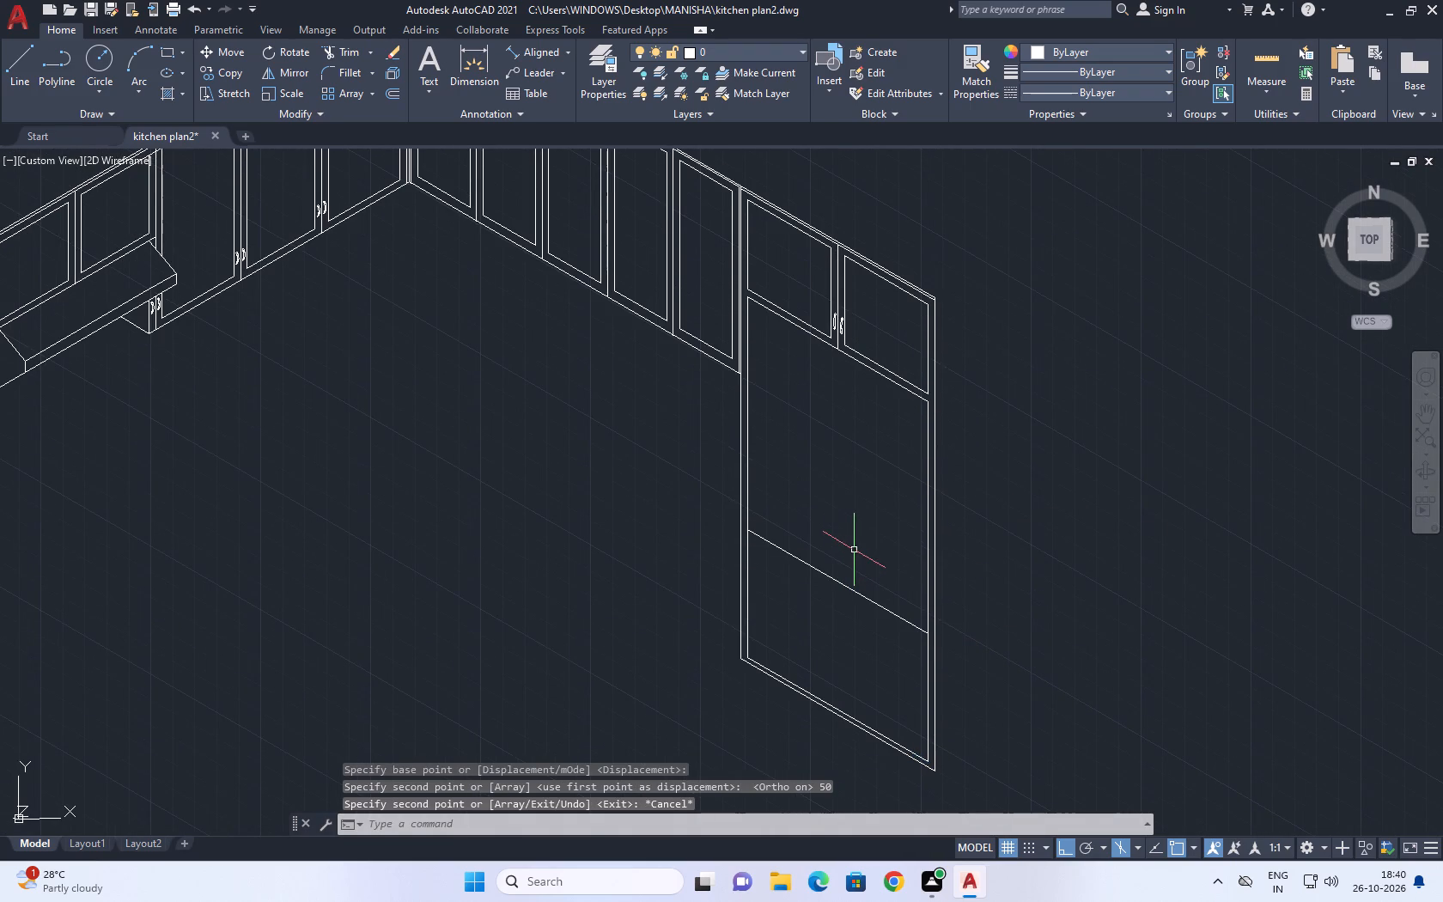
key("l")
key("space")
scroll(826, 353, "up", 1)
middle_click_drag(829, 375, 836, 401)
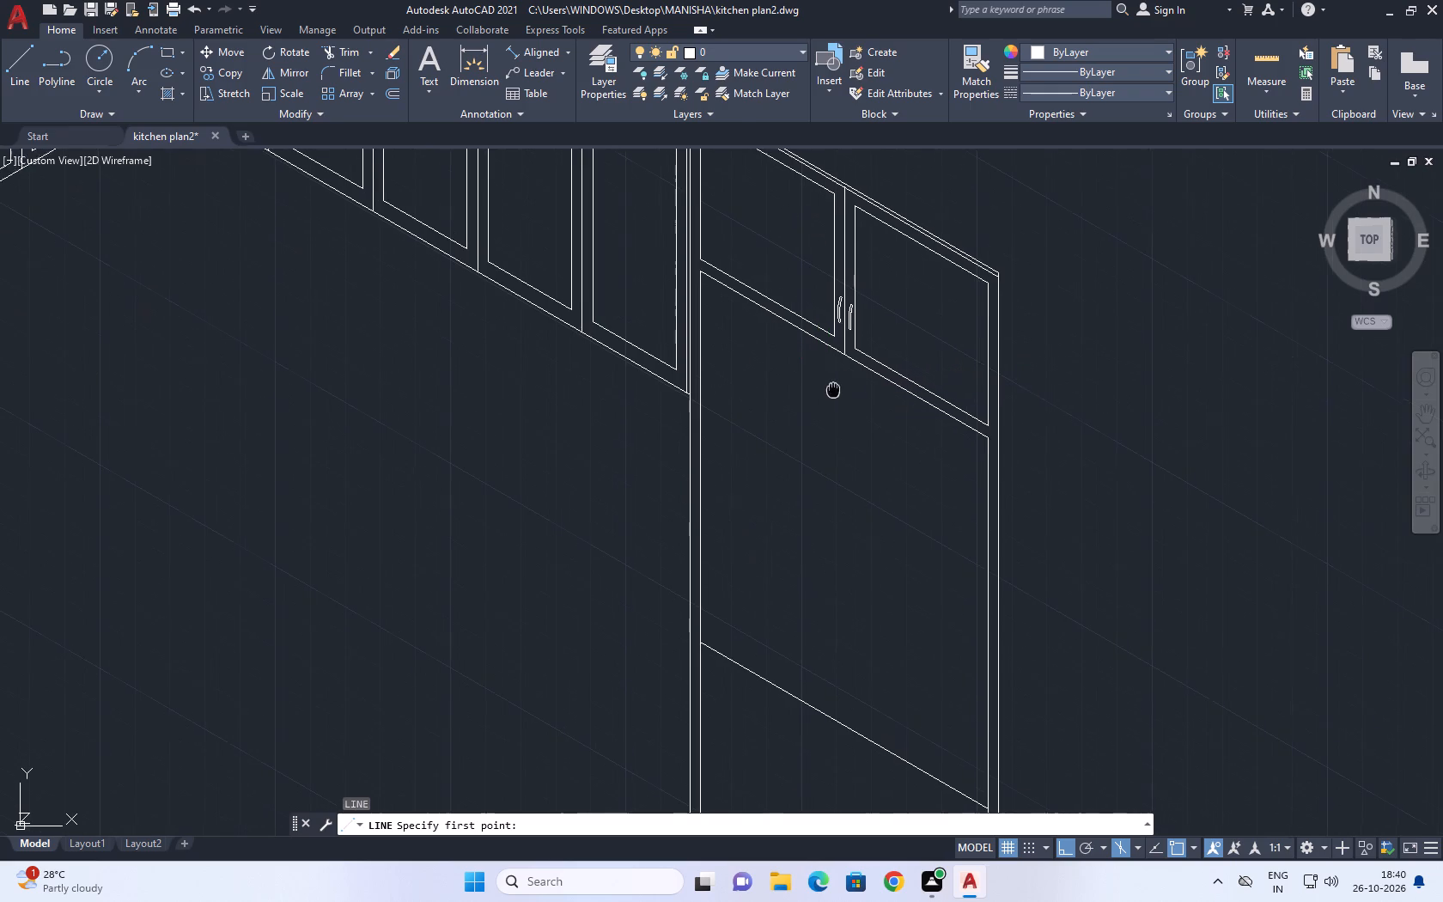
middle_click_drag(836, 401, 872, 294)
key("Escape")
Copy the horizontal frame line beneath the upper doors 1 unit straight down.
left_click(900, 276)
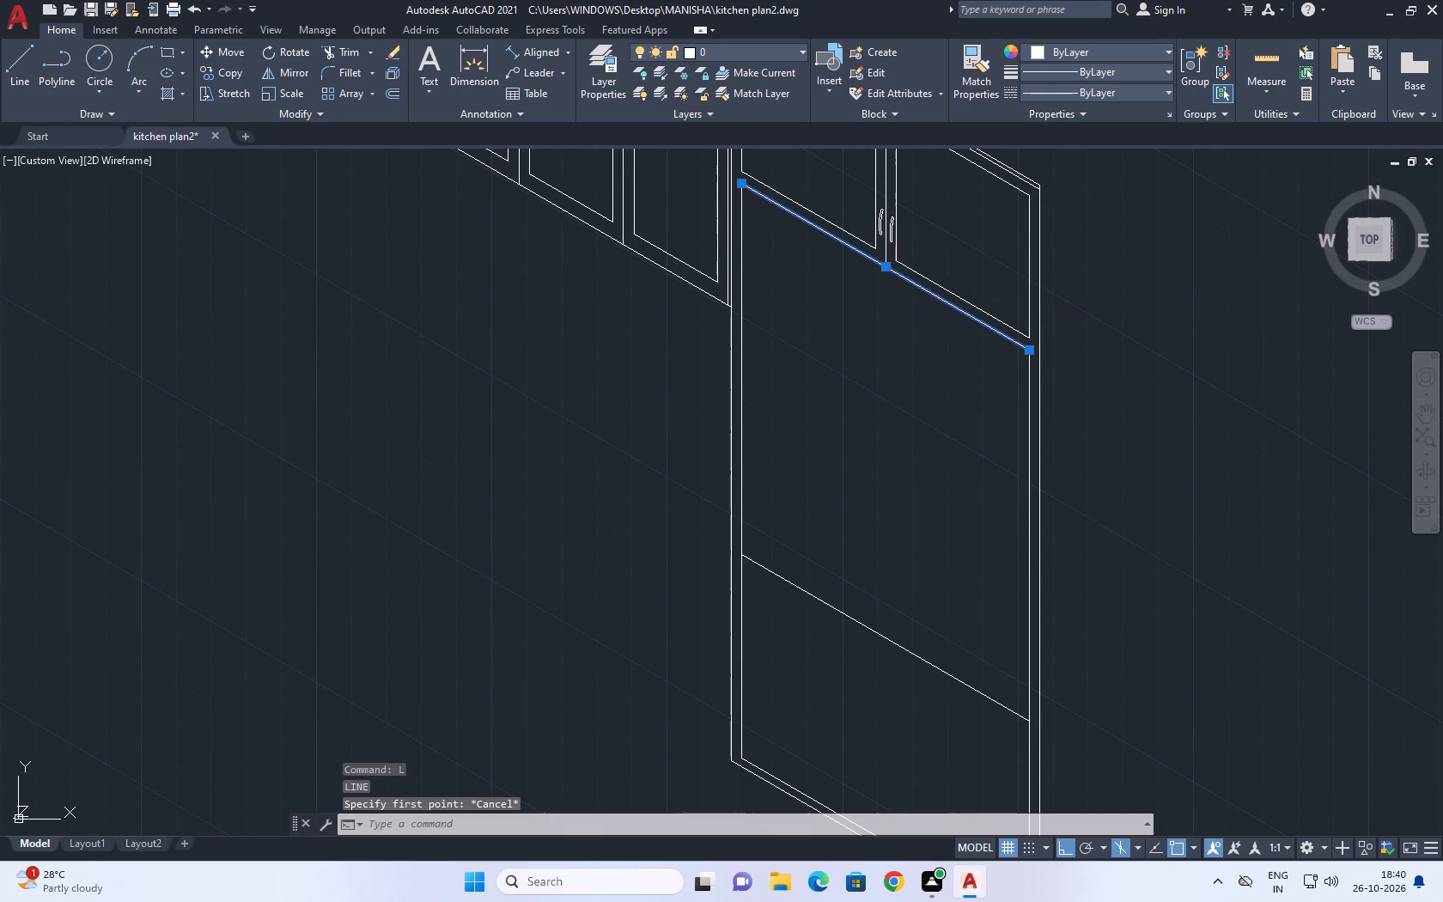
key("c")
key("o")
key("space")
left_click(892, 281)
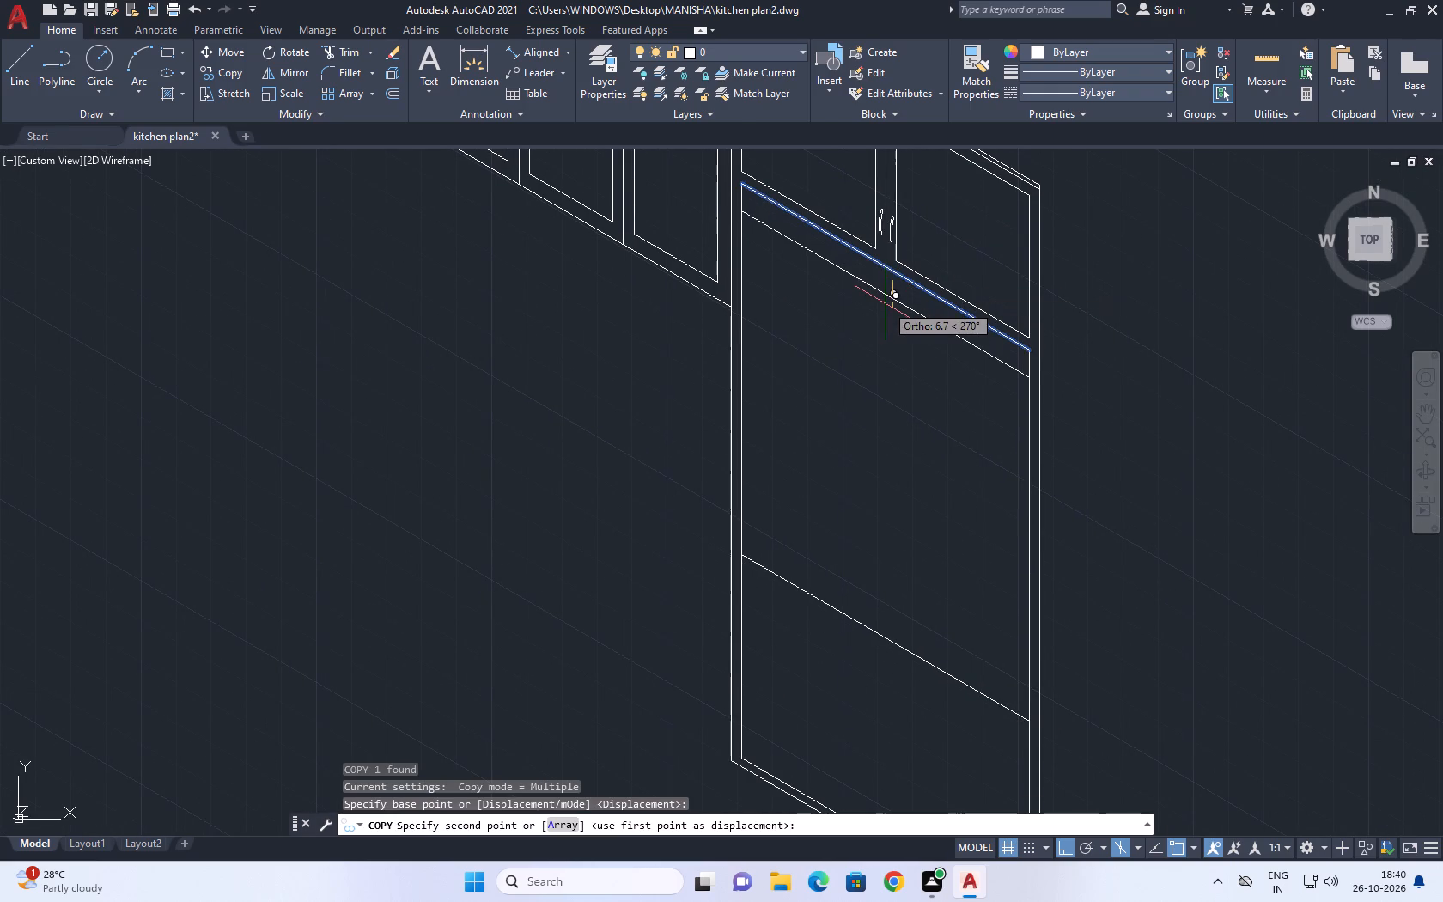
type("1")
key("space")
key("Escape")
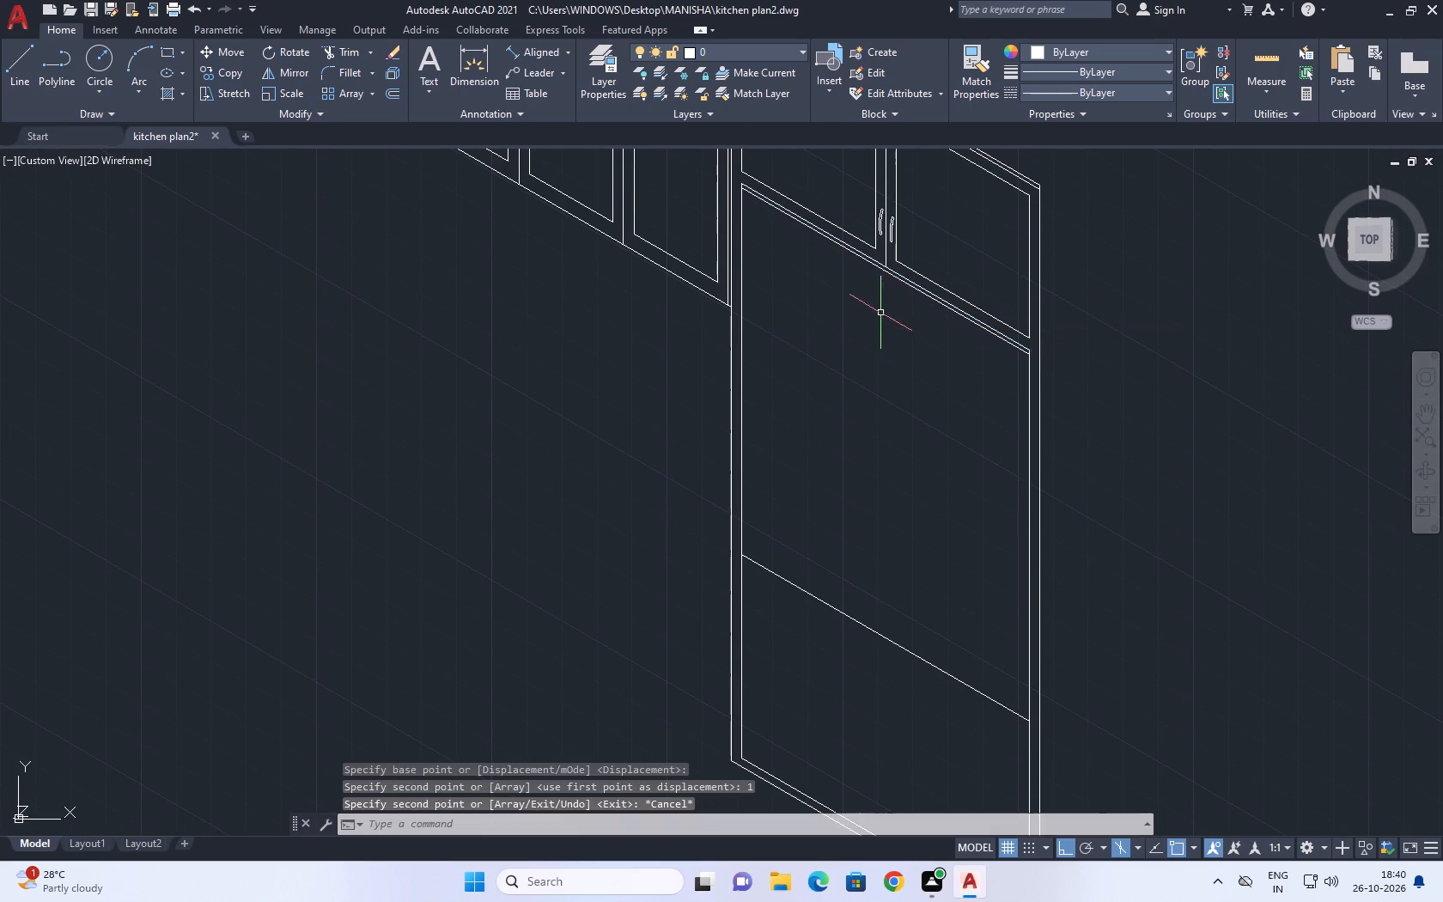
Draw a vertical centre line from the new line beneath the upper doors down to the lower horizontal divider.
key("l")
key("space")
middle_click_drag(892, 286, 860, 307)
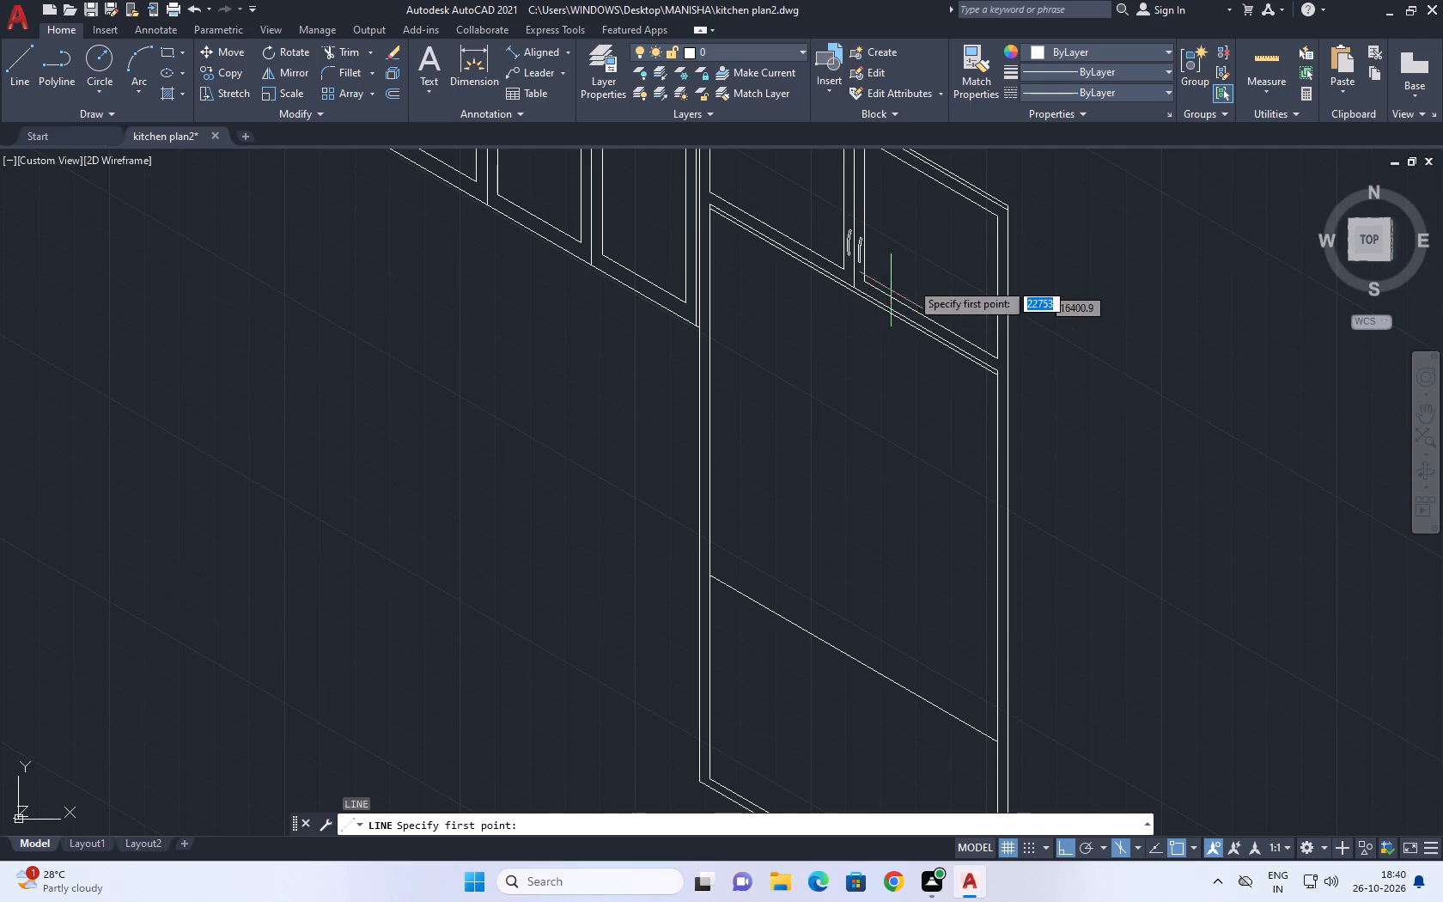
scroll(863, 284, "up", 3)
left_click(812, 316)
scroll(846, 297, "down", 4)
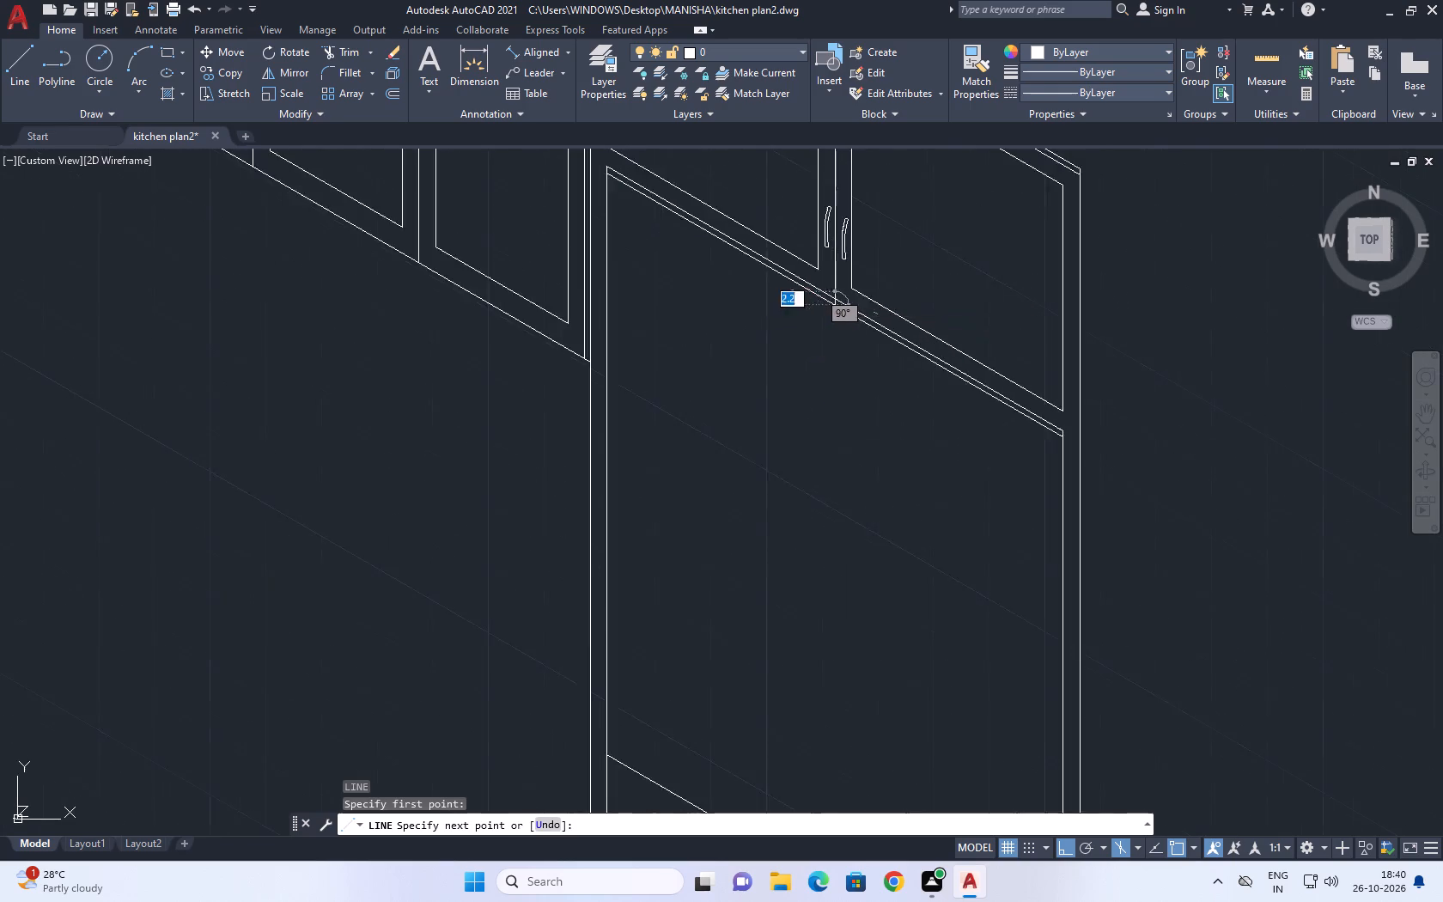
scroll(828, 530, "up", 1)
left_click(843, 524)
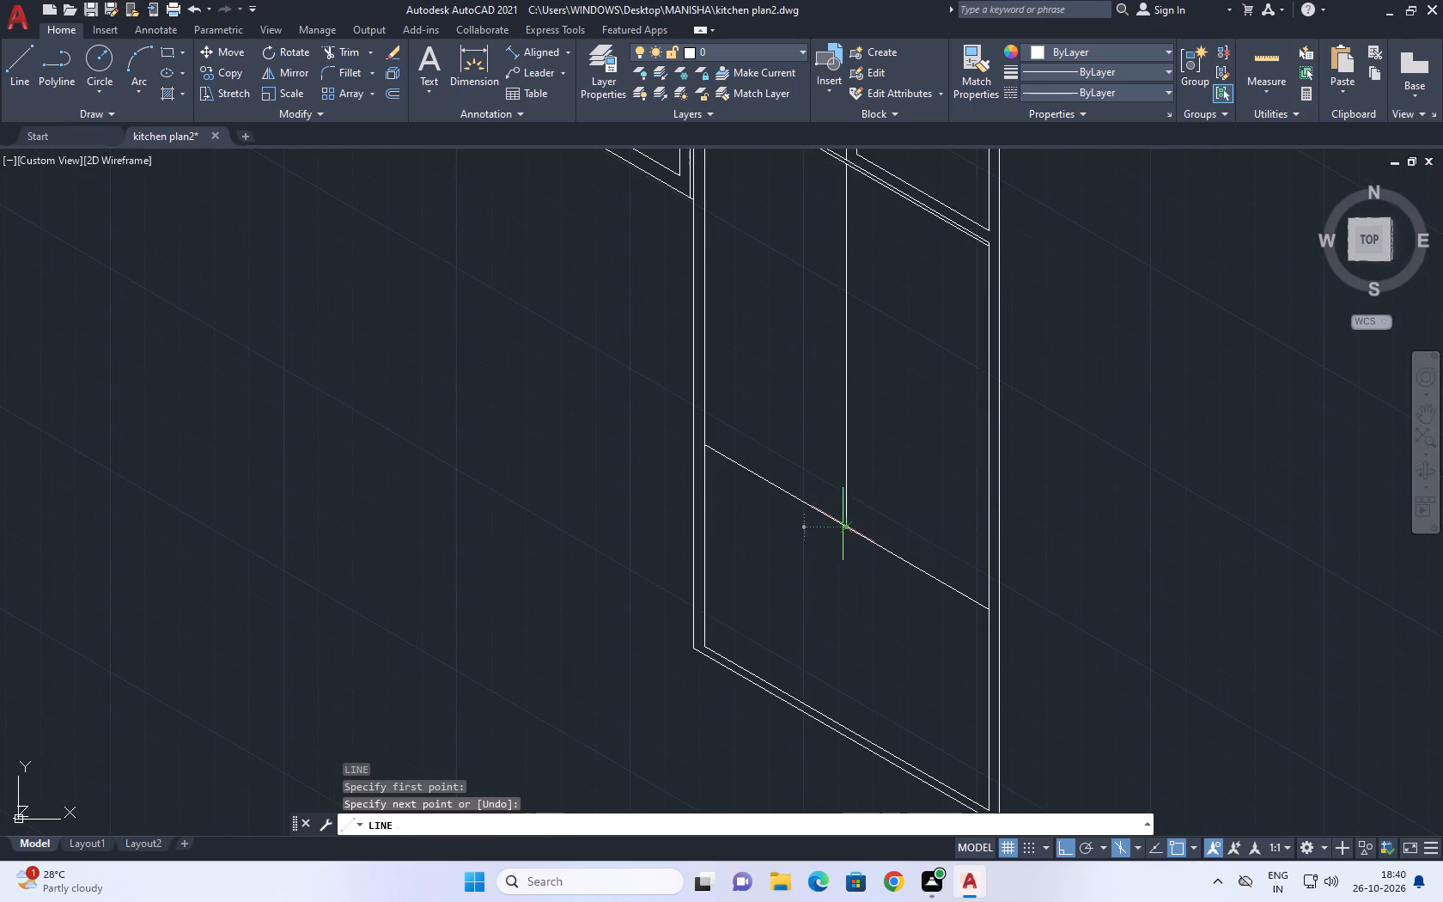
key("space")
Draw a short isometric line just beside the centre line in the second tall door as the handle's top edge.
middle_click_drag(909, 432, 804, 570)
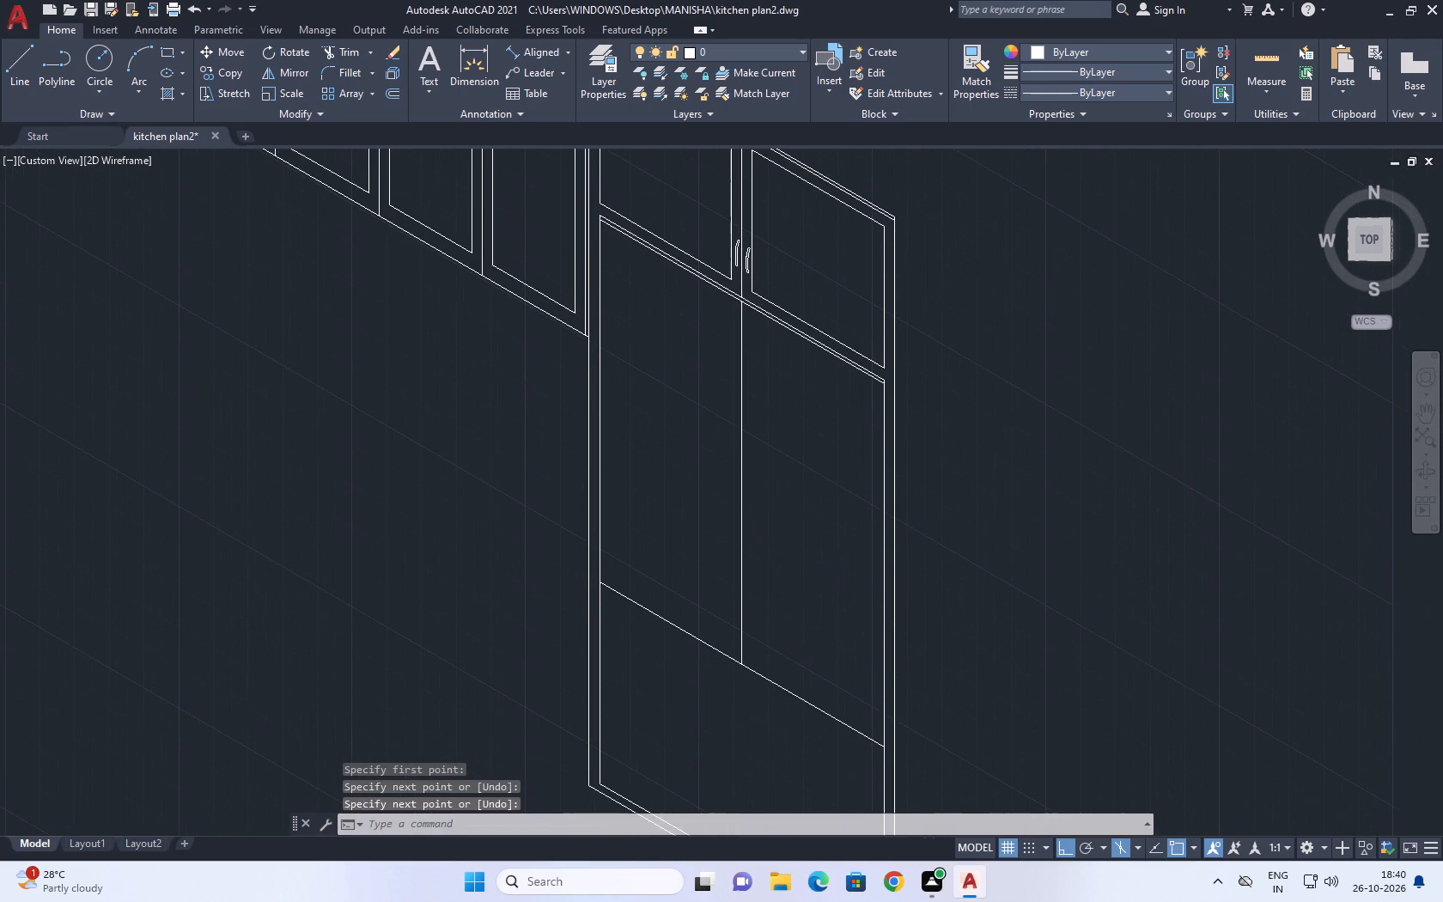
key("l")
key("space")
scroll(764, 417, "up", 2)
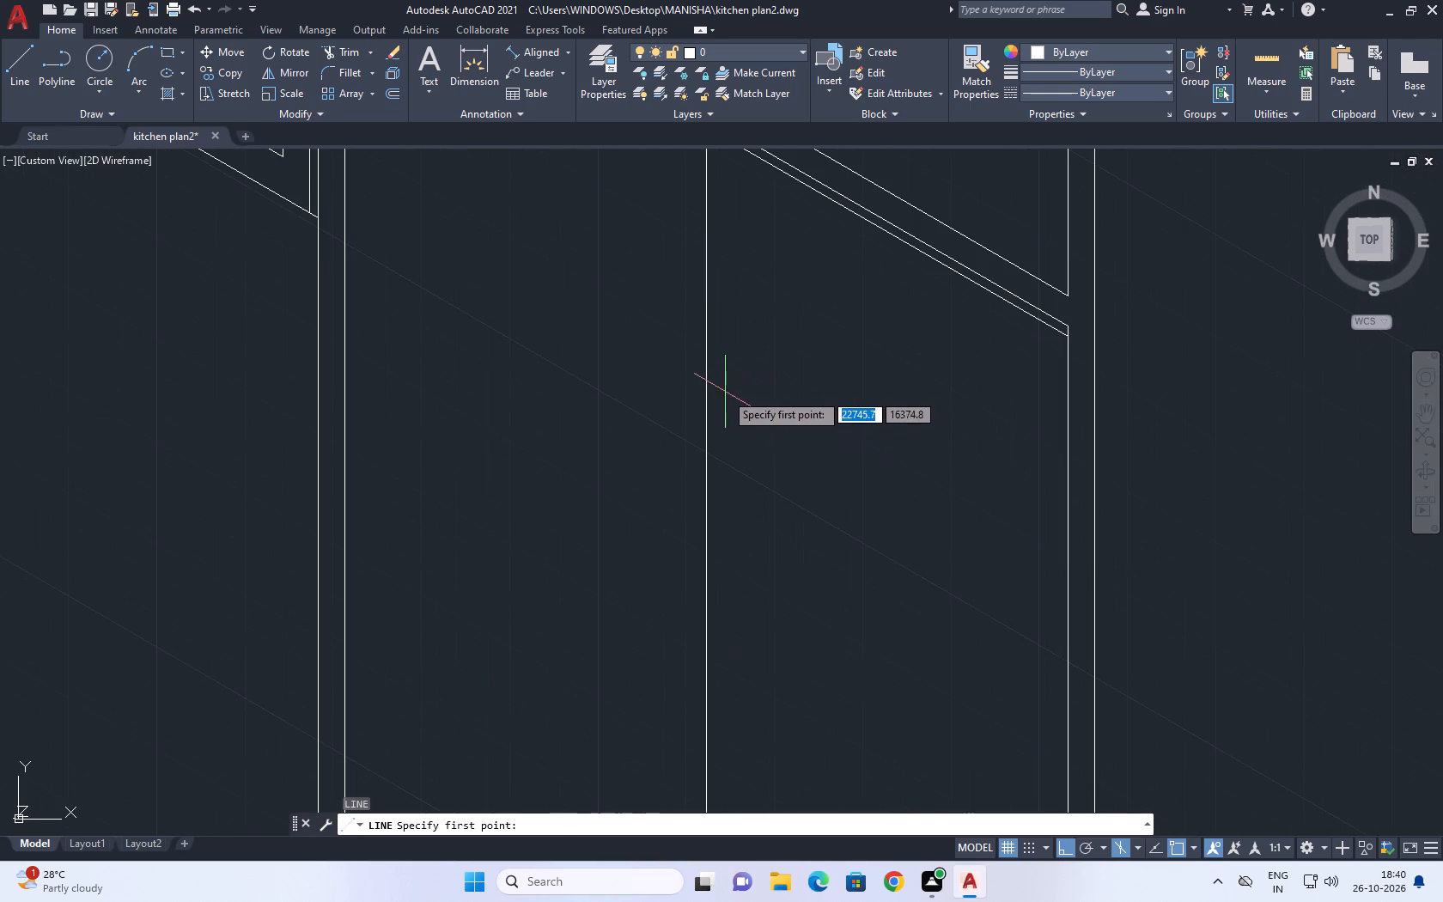
left_click(724, 394)
left_click(758, 415)
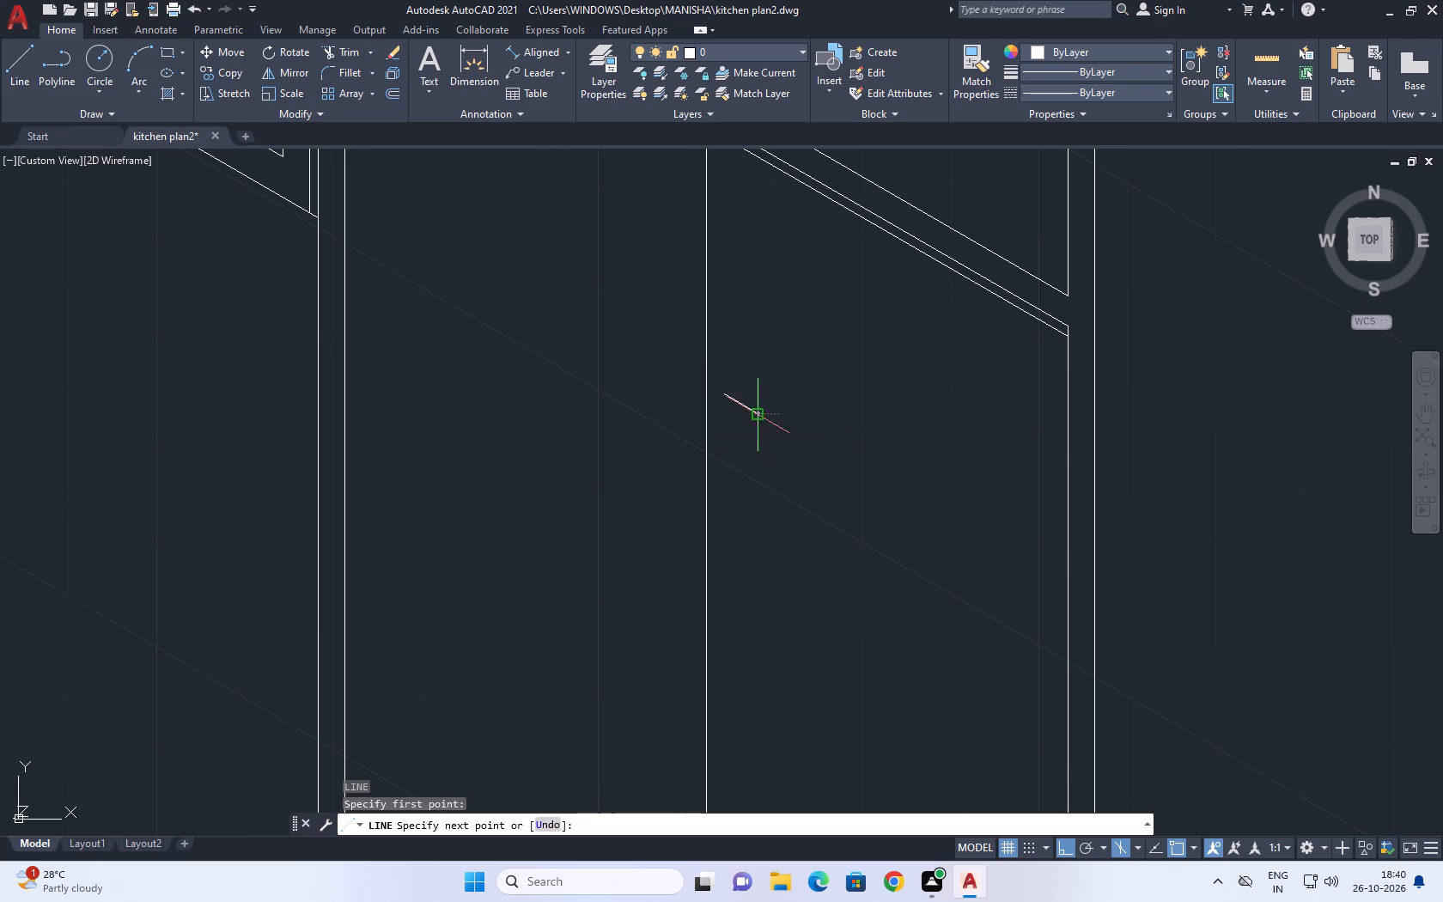
key("space")
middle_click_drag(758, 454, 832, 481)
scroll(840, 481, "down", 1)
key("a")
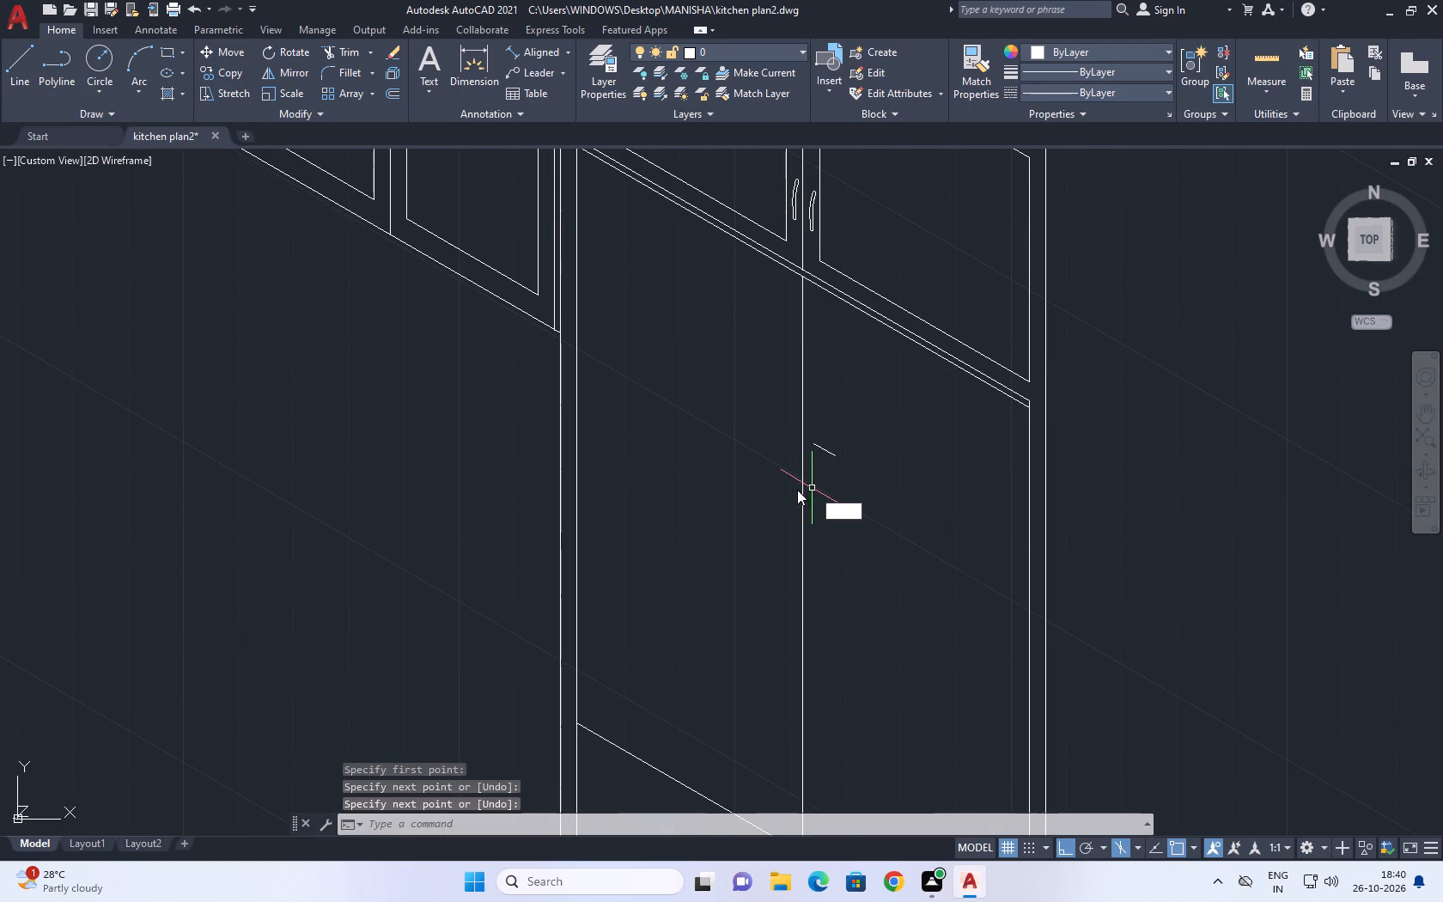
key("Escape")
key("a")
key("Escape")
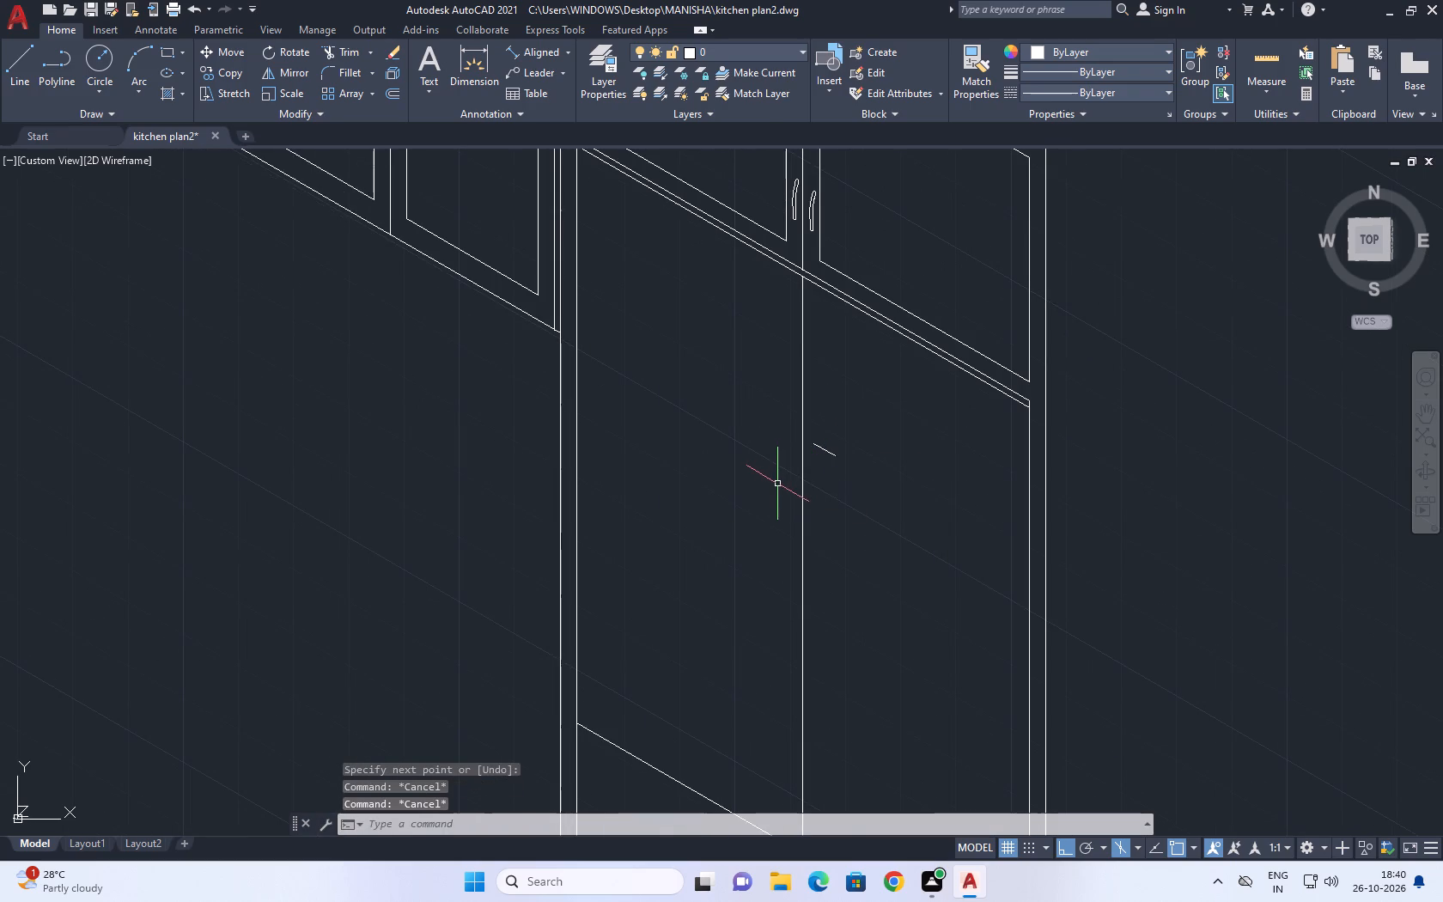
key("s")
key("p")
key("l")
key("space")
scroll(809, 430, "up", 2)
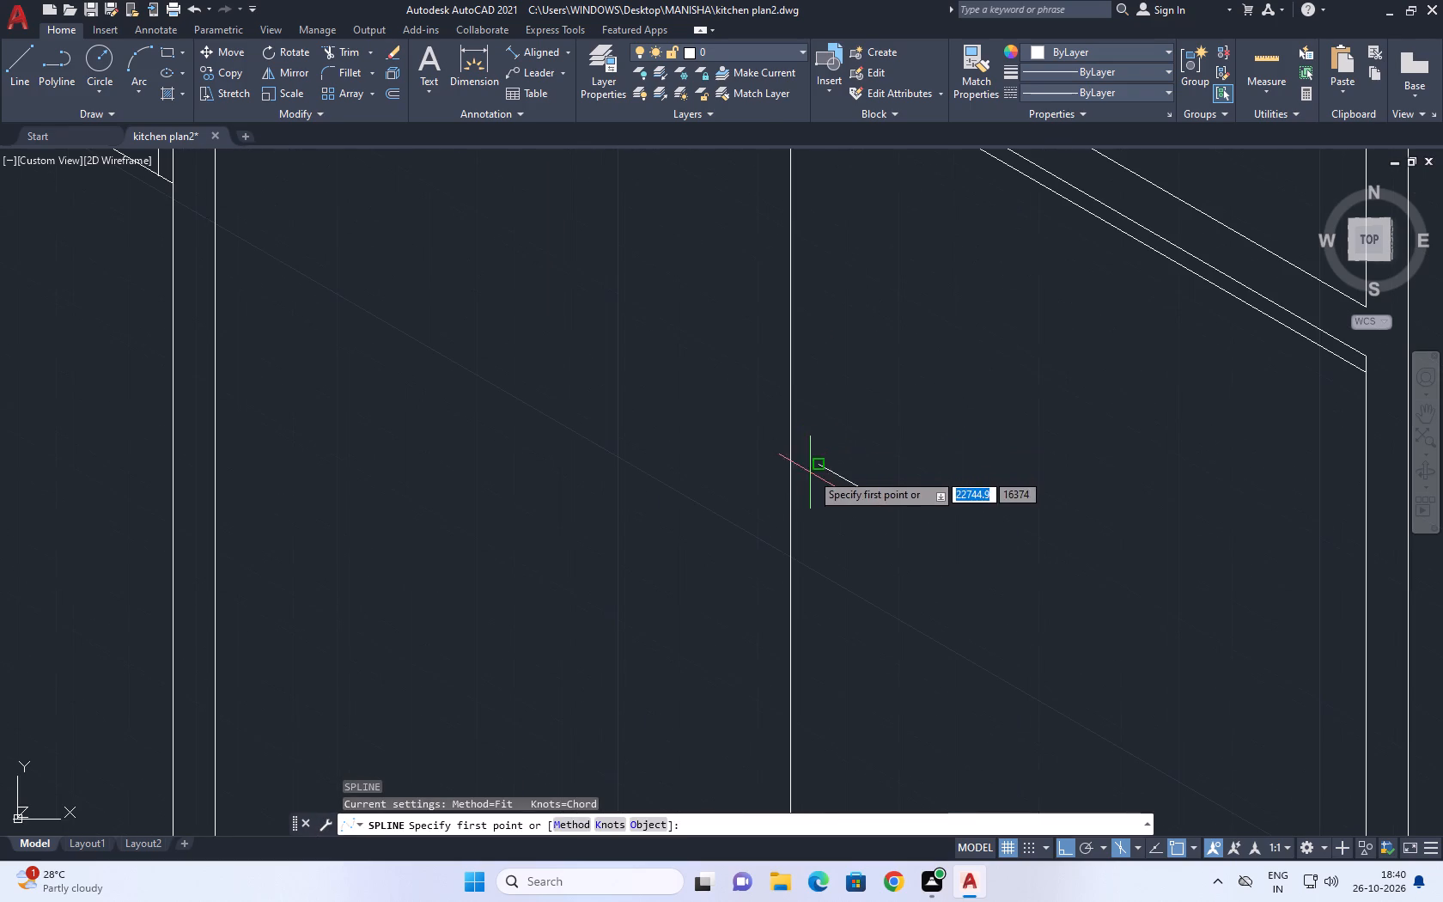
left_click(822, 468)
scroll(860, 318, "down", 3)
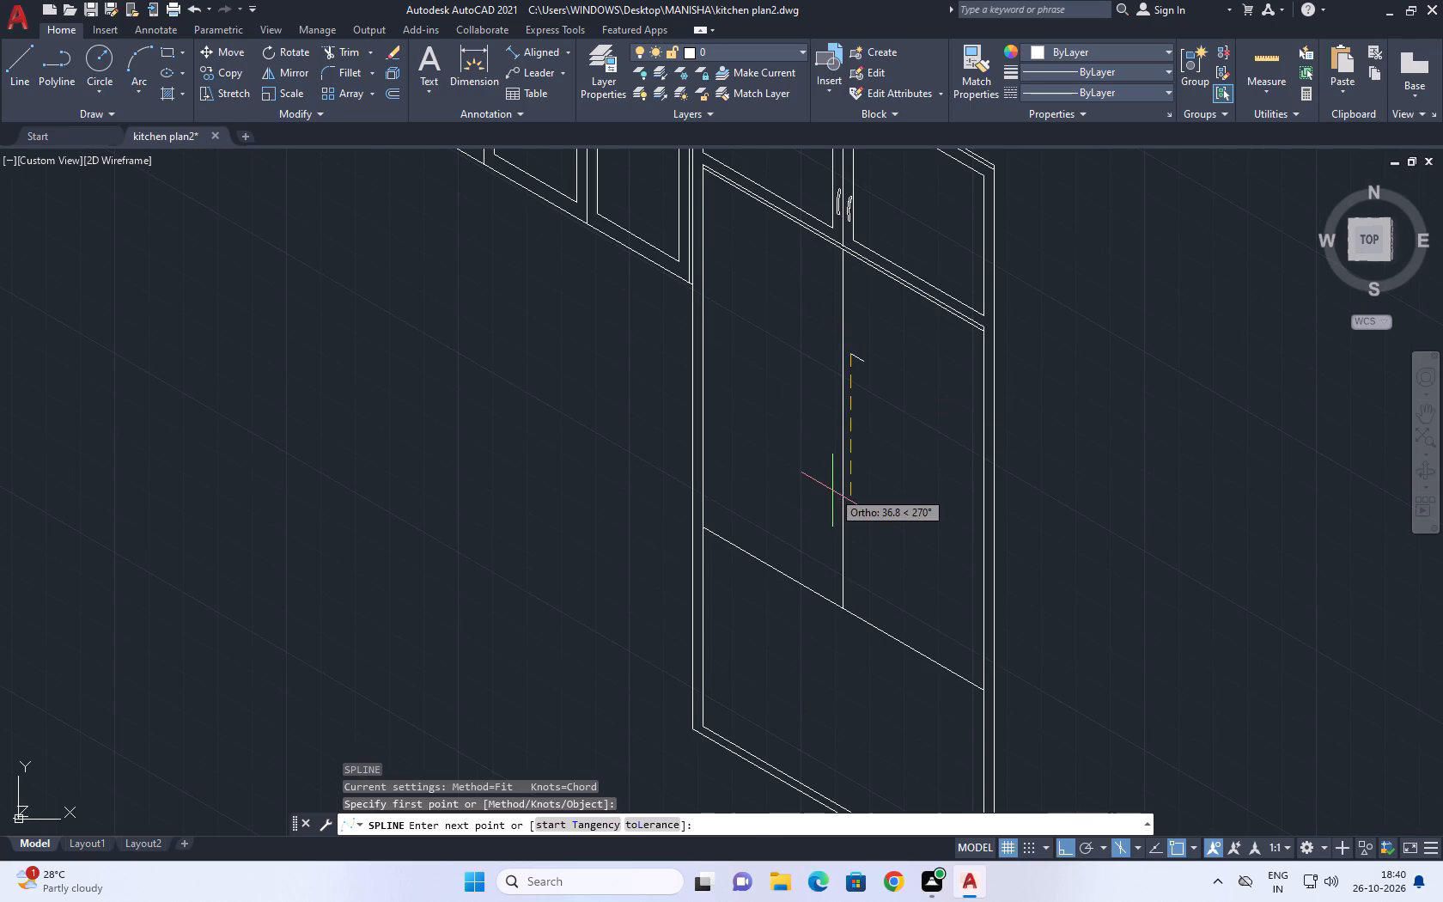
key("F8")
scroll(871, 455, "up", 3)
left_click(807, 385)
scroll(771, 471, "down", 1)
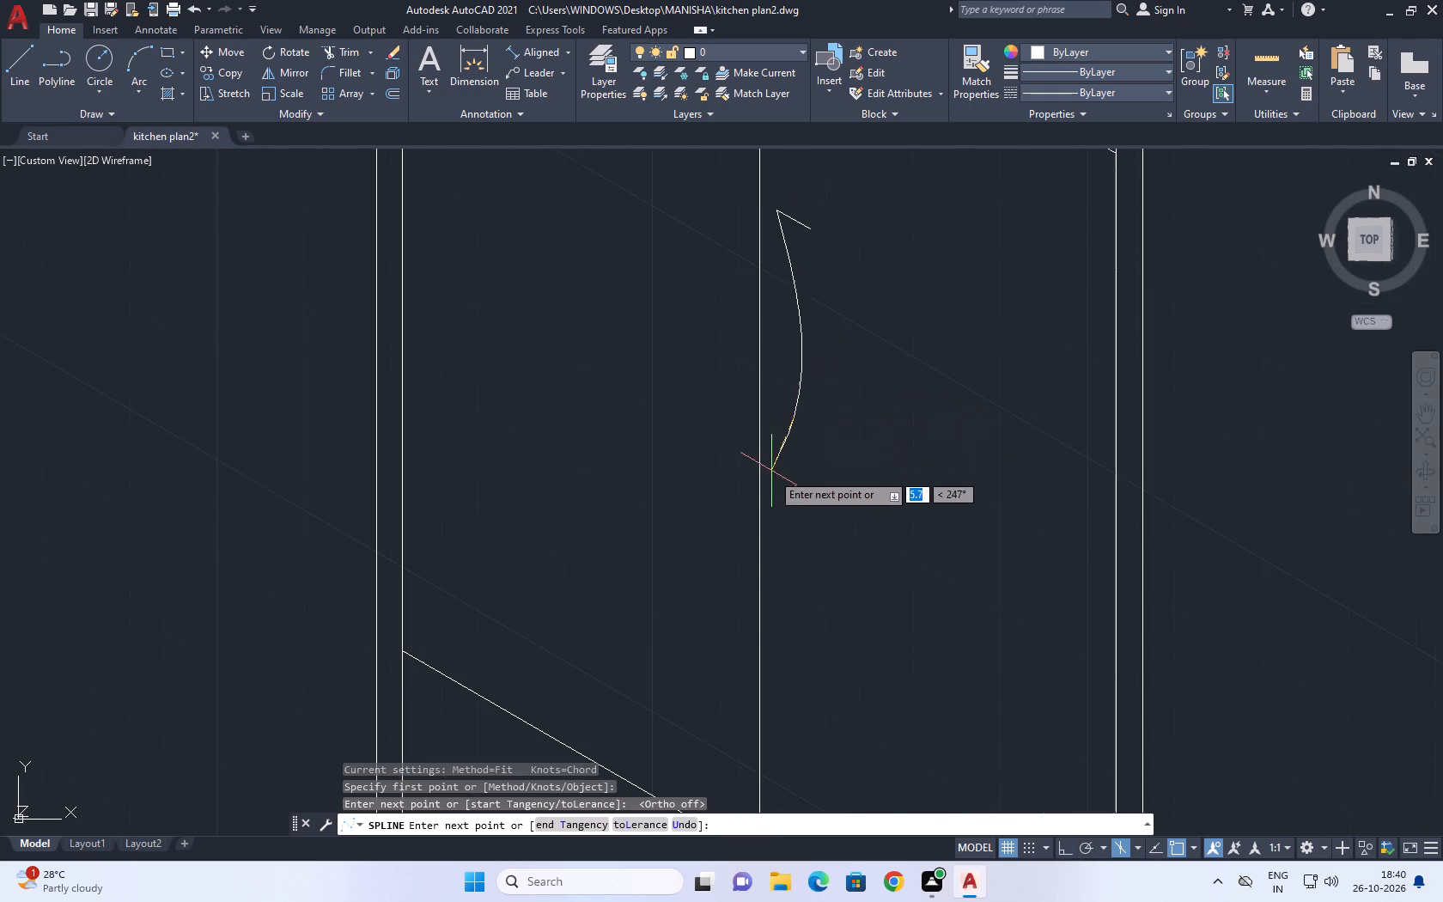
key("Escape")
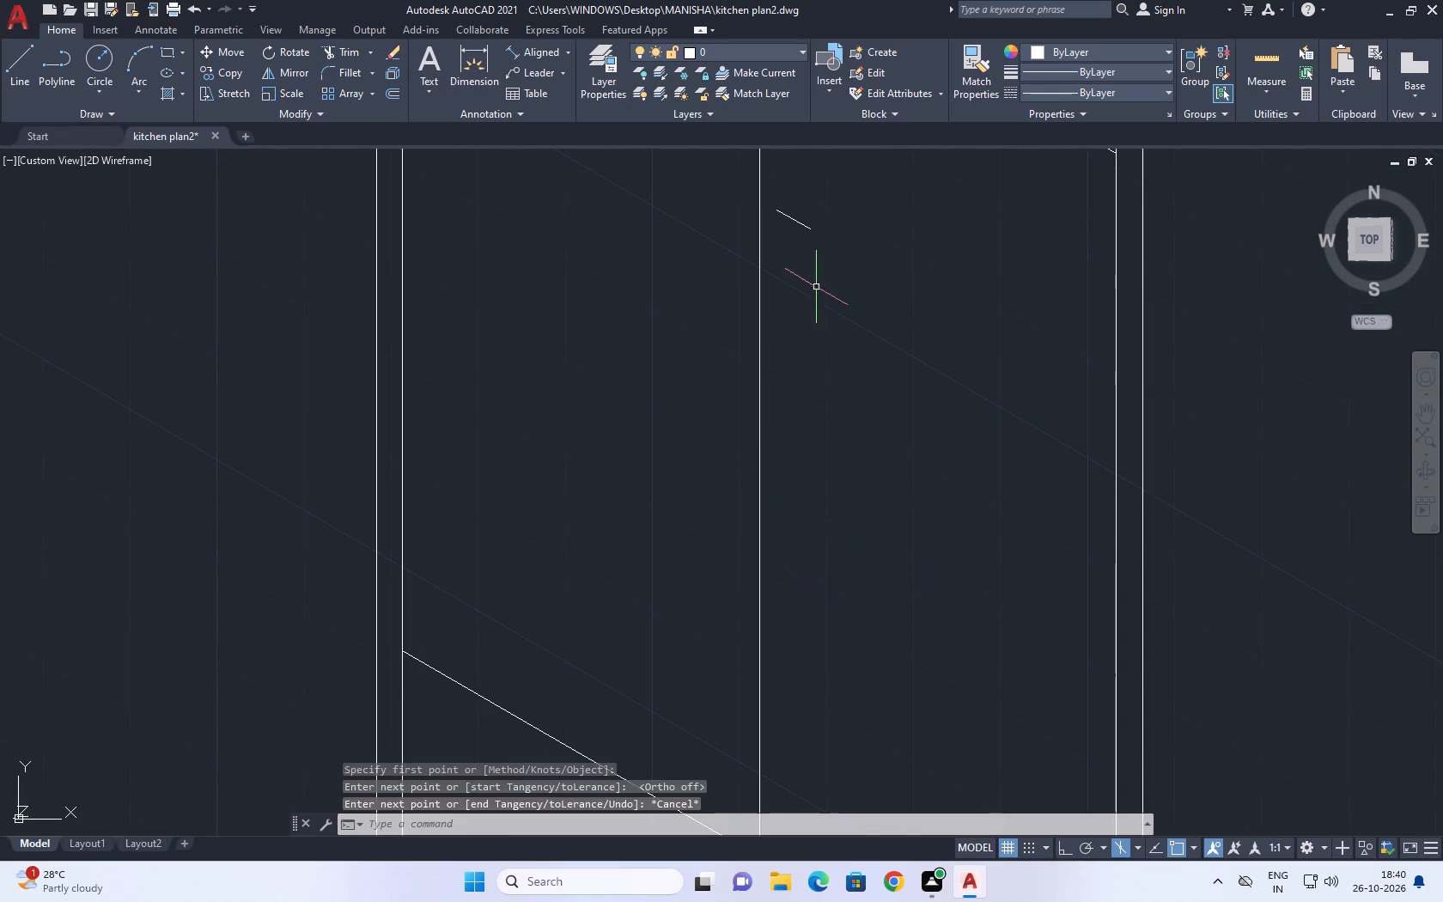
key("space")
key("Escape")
Move the short handle-top line across the centre line into the first tall door.
left_click(805, 224)
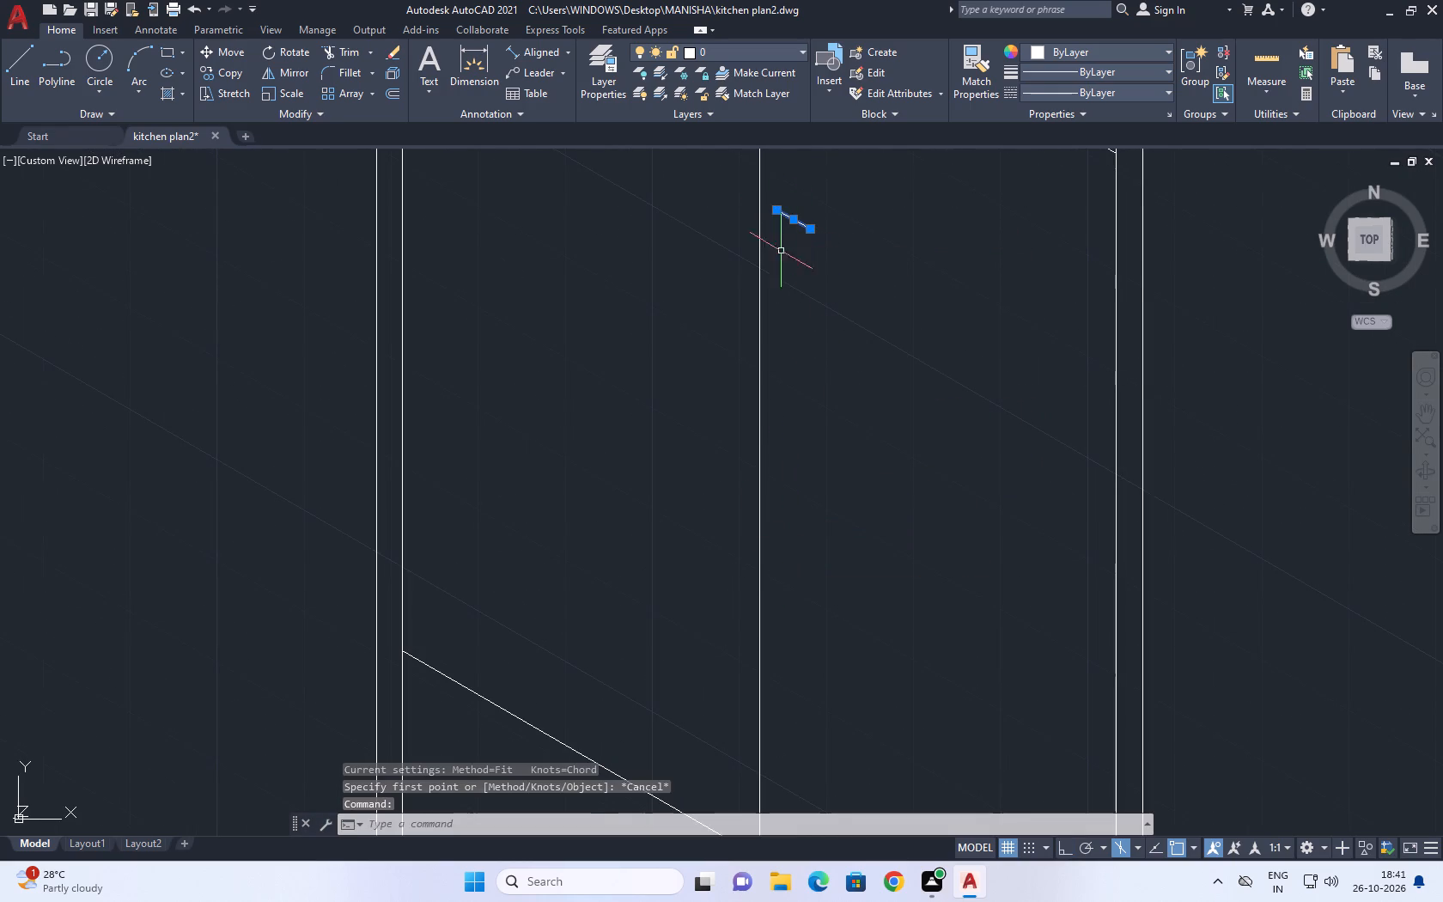
key("m")
key("space")
left_click(787, 276)
left_click(721, 250)
key("Escape")
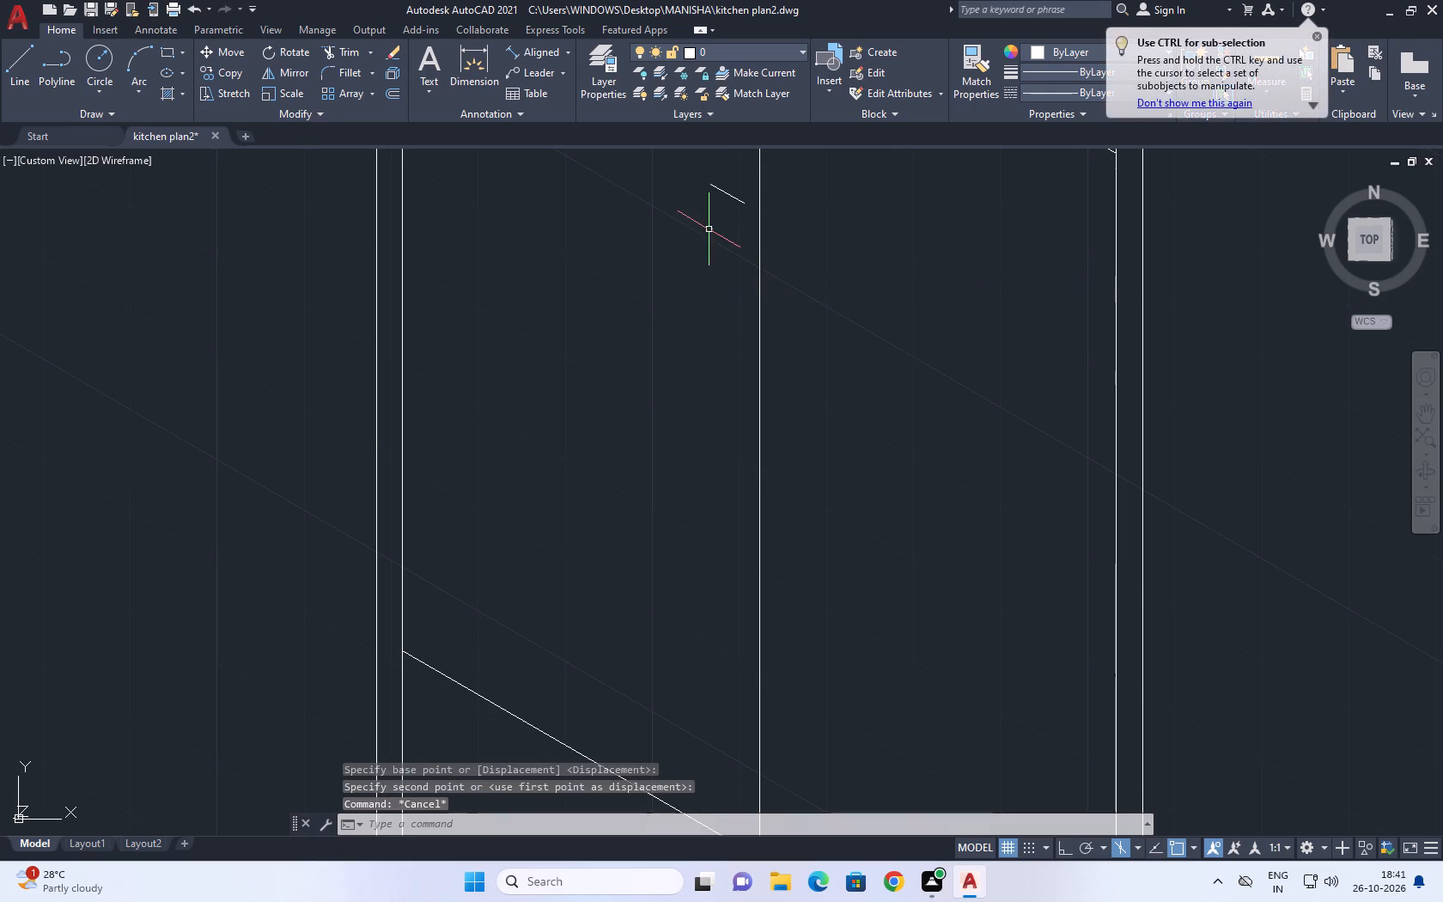
Draw a long three-point spline down from the short line's outer end, bowing away from the centre line.
middle_click_drag(709, 229, 757, 335)
type("sp")
type("l")
key("space")
scroll(760, 292, "up", 1)
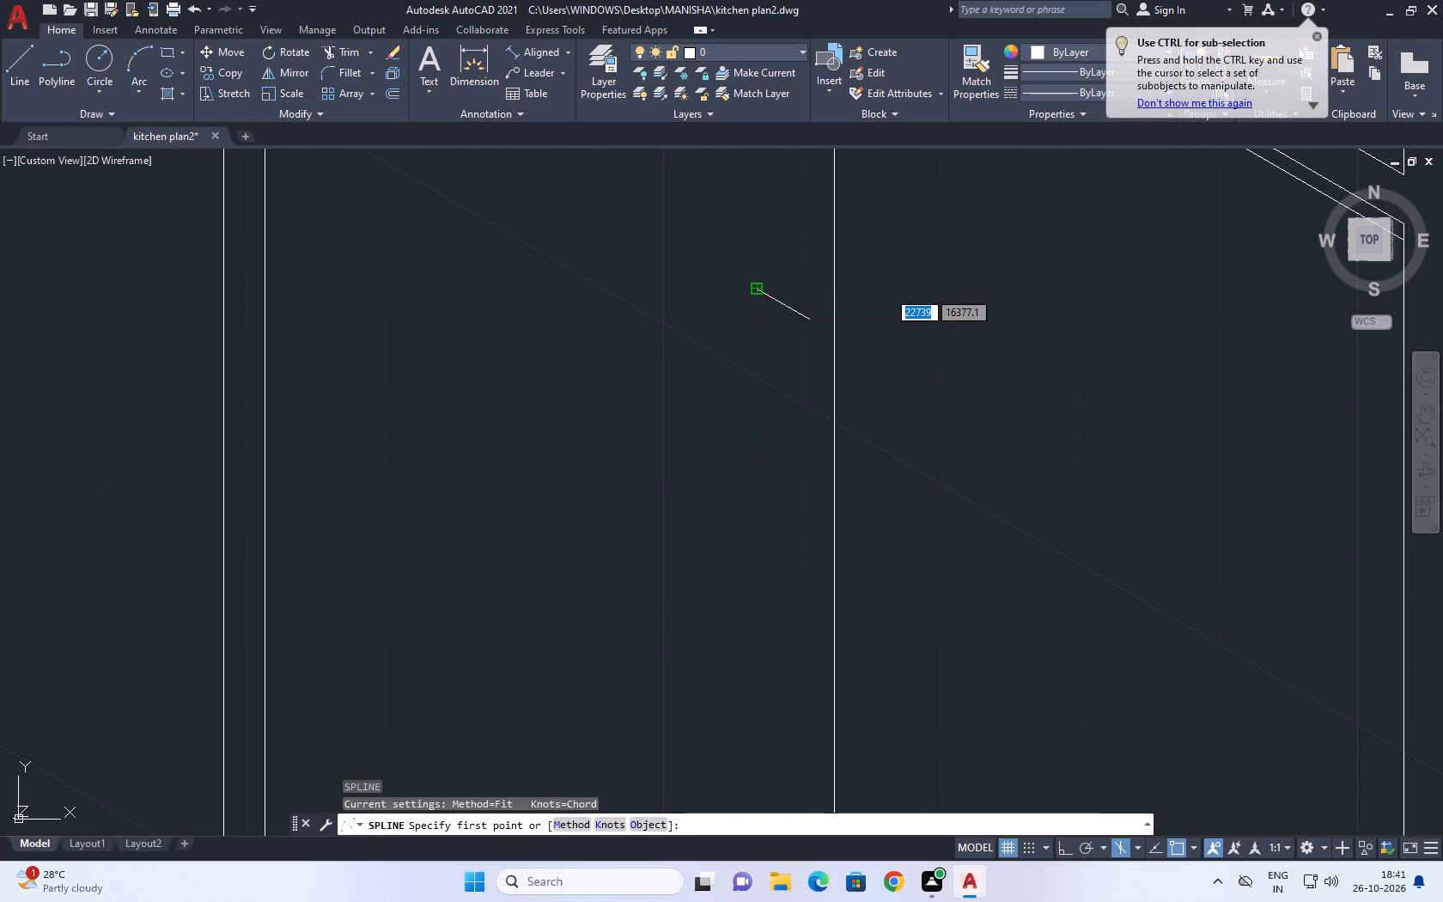
left_click(760, 290)
left_click(735, 559)
scroll(729, 574, "down", 3)
middle_click_drag(710, 651, 785, 428)
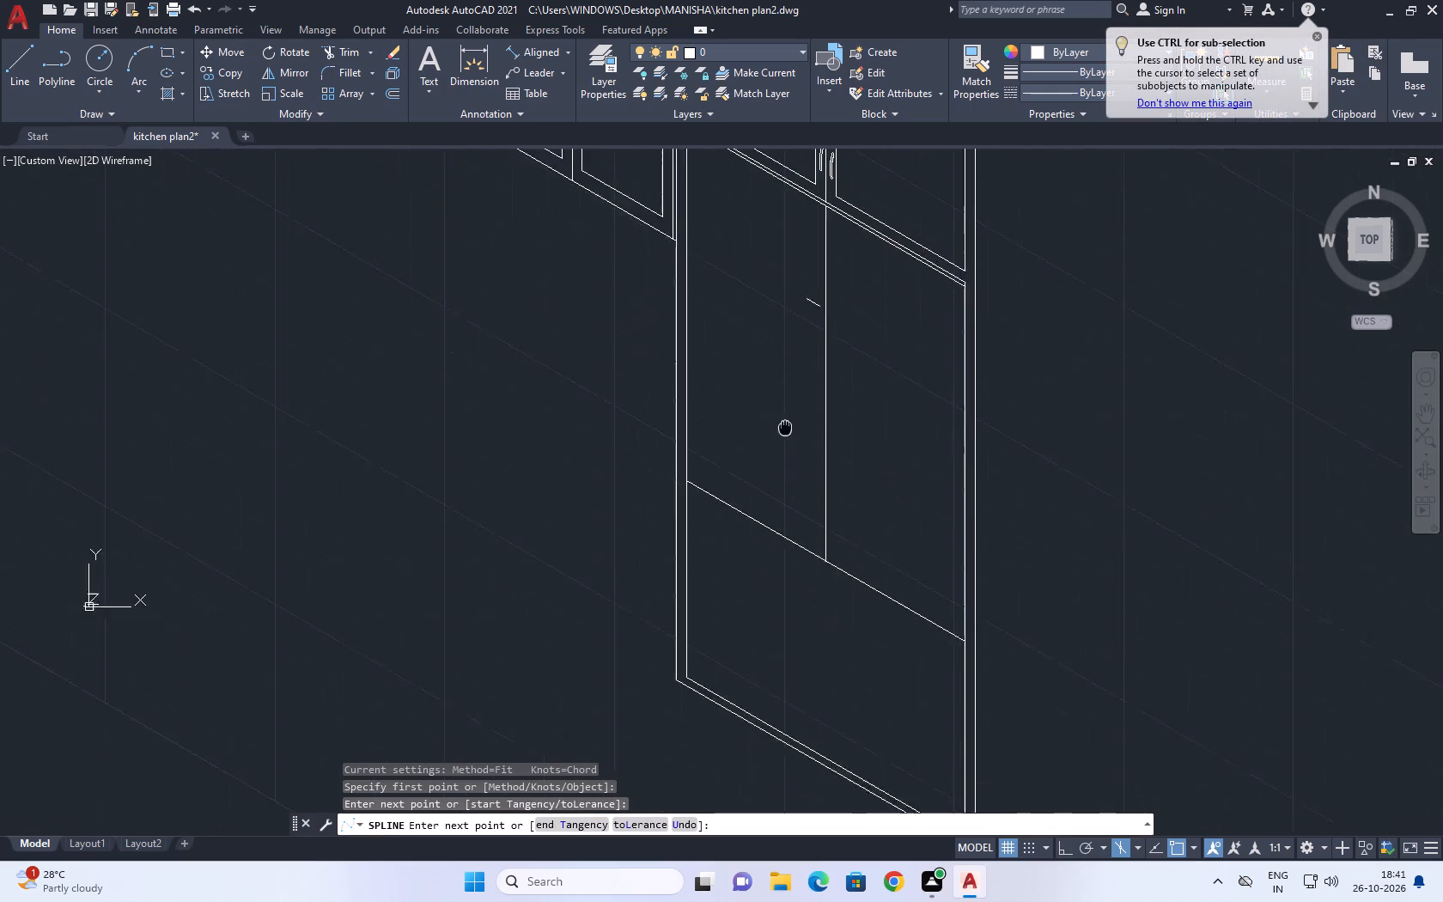
scroll(786, 424, "up", 3)
left_click(882, 654)
key("space")
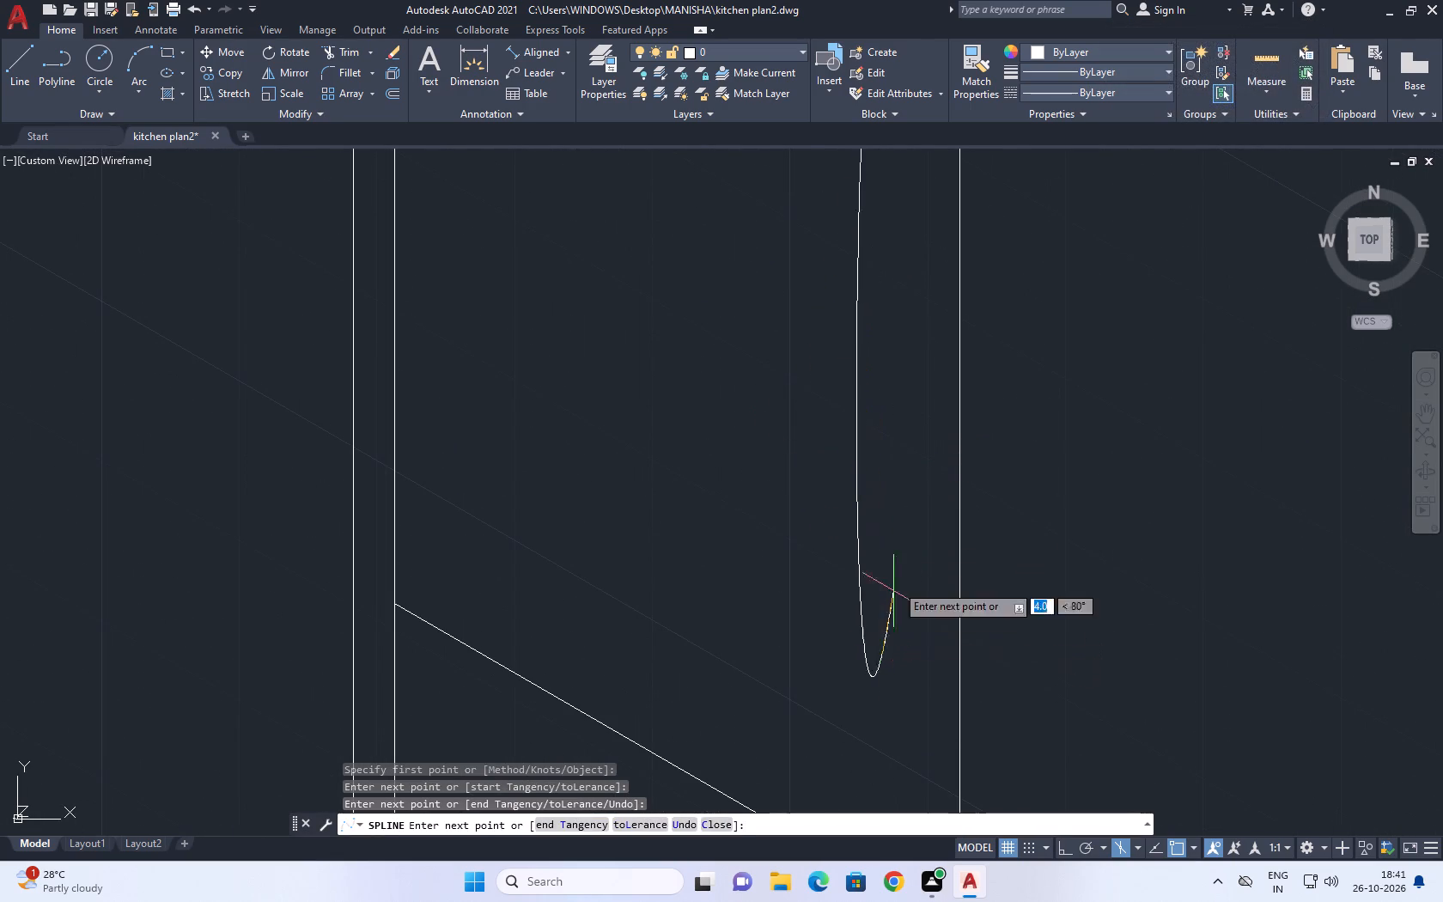
Copy the long curved spline from the short top line's outer end to its inner end, towards the centre line.
scroll(868, 440, "down", 4)
scroll(864, 422, "up", 1)
left_click(870, 412)
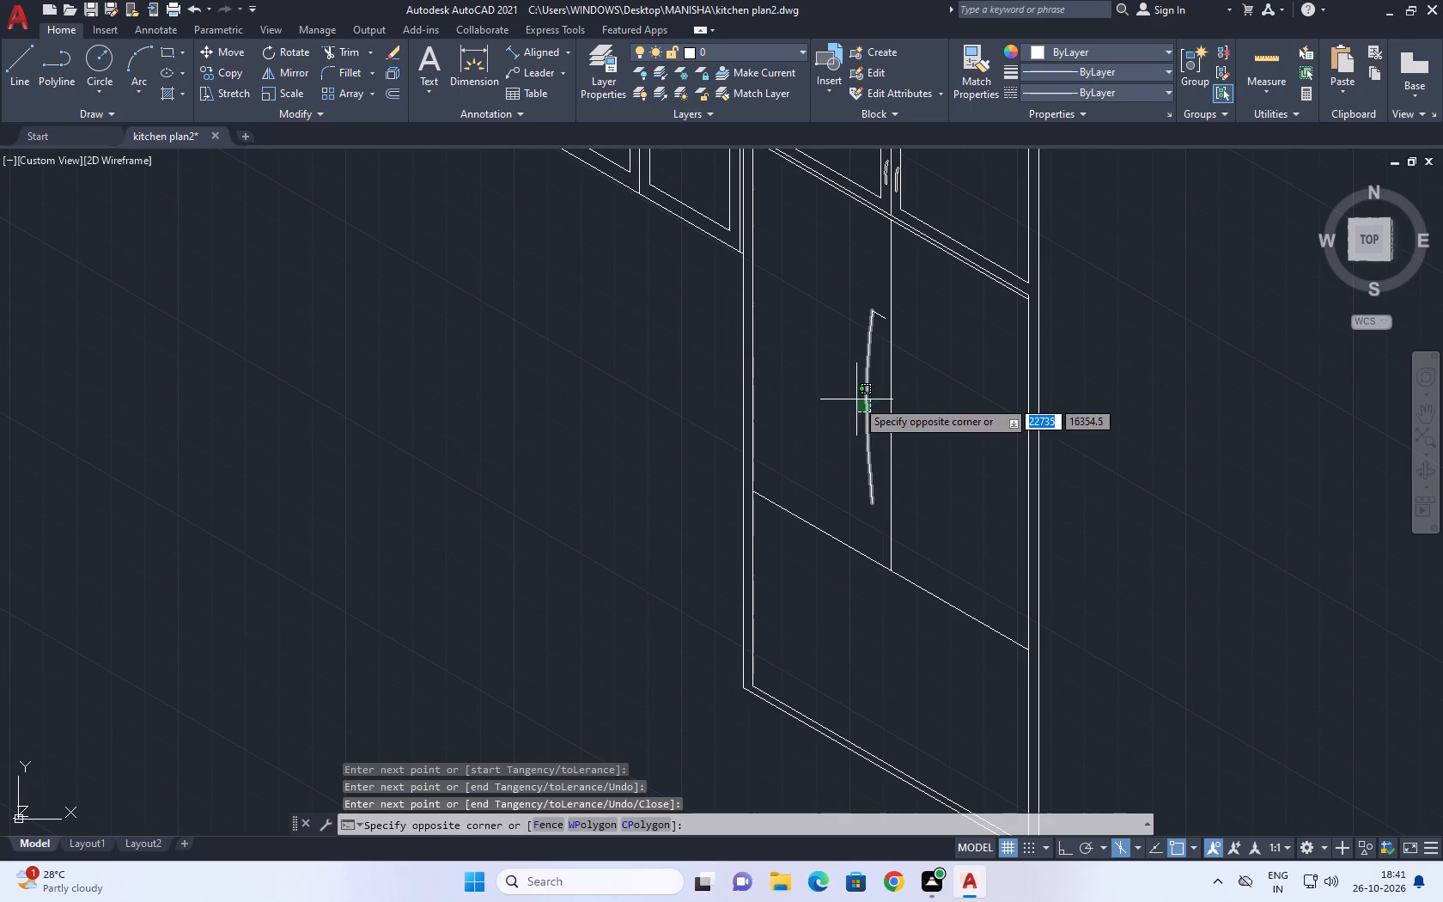
left_click(856, 399)
key("c")
key("o")
key("space")
scroll(876, 326, "up", 3)
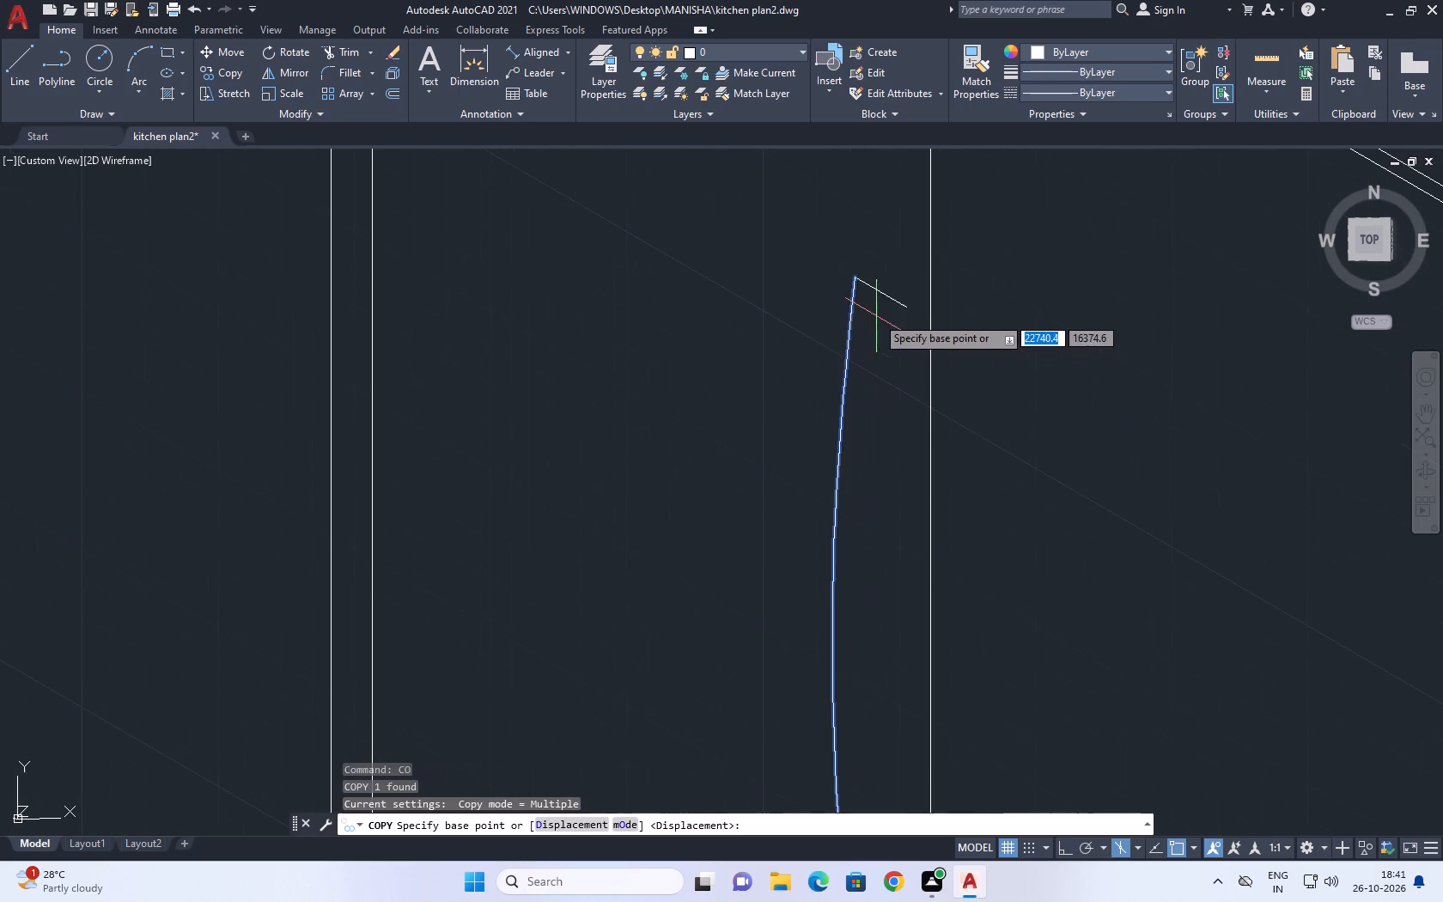
left_click(855, 278)
left_click(903, 310)
key("Escape")
scroll(897, 321, "down", 4)
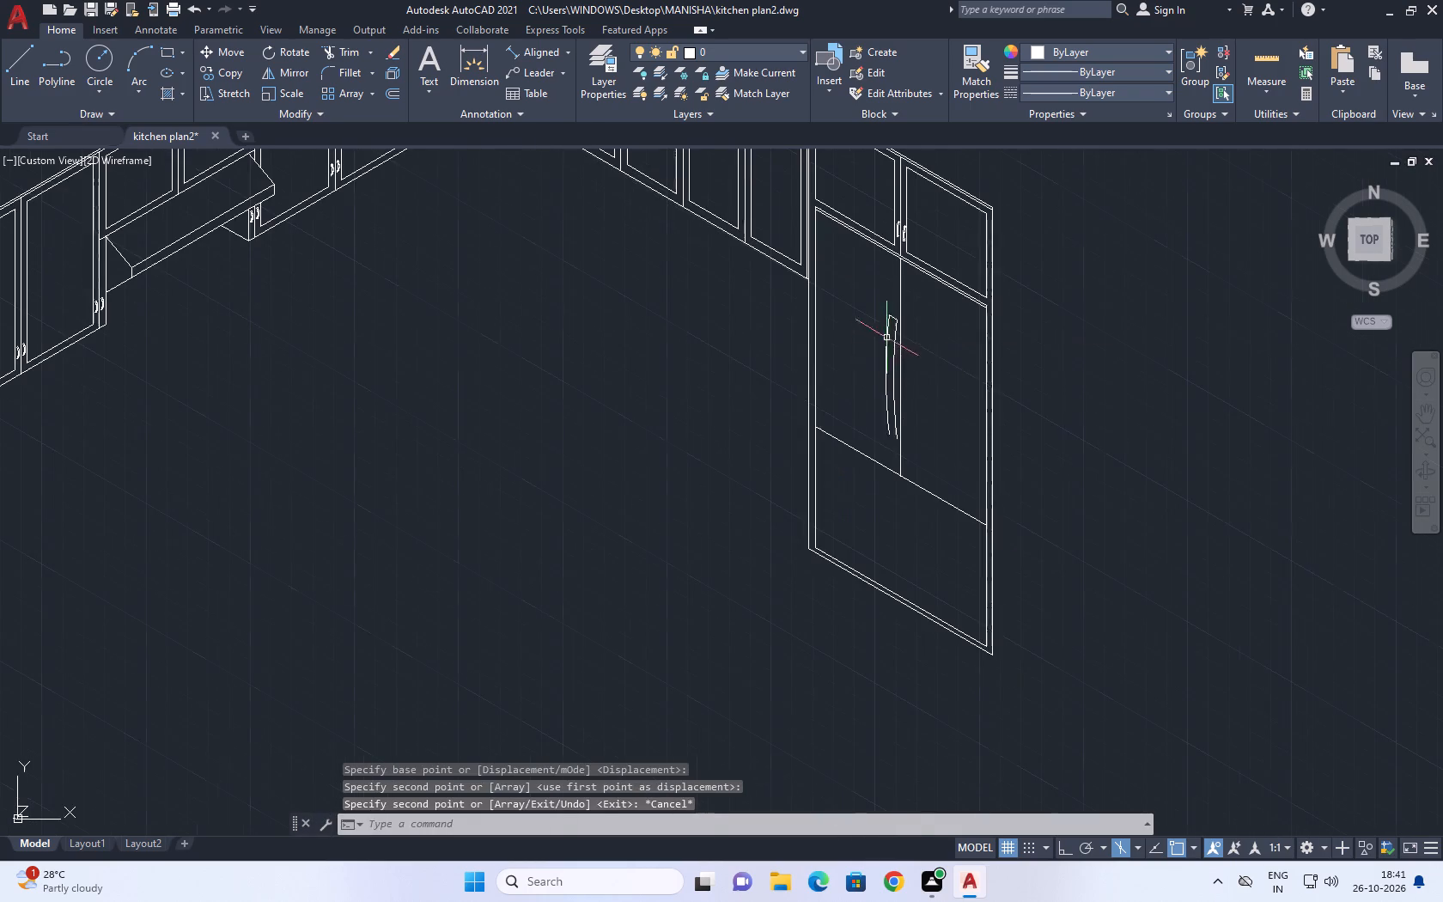
Move the copied spline slightly closer to the original curve along the short top line, narrowing the handle.
scroll(889, 402, "up", 3)
left_click(903, 411)
middle_click_drag(901, 422, 922, 494)
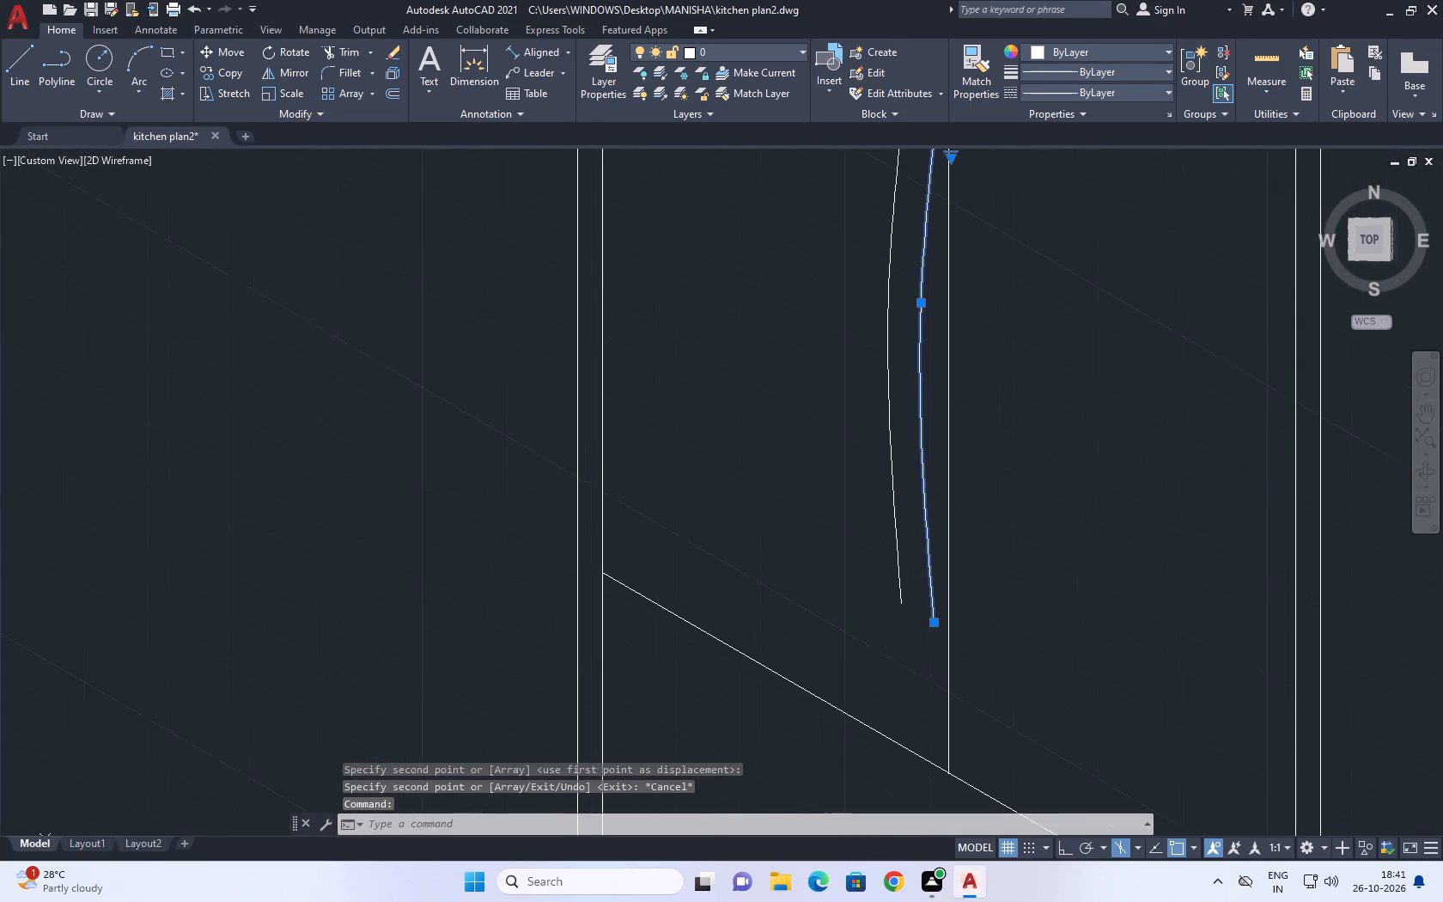
type("m")
key("space")
middle_click_drag(953, 319, 950, 581)
scroll(941, 424, "up", 2)
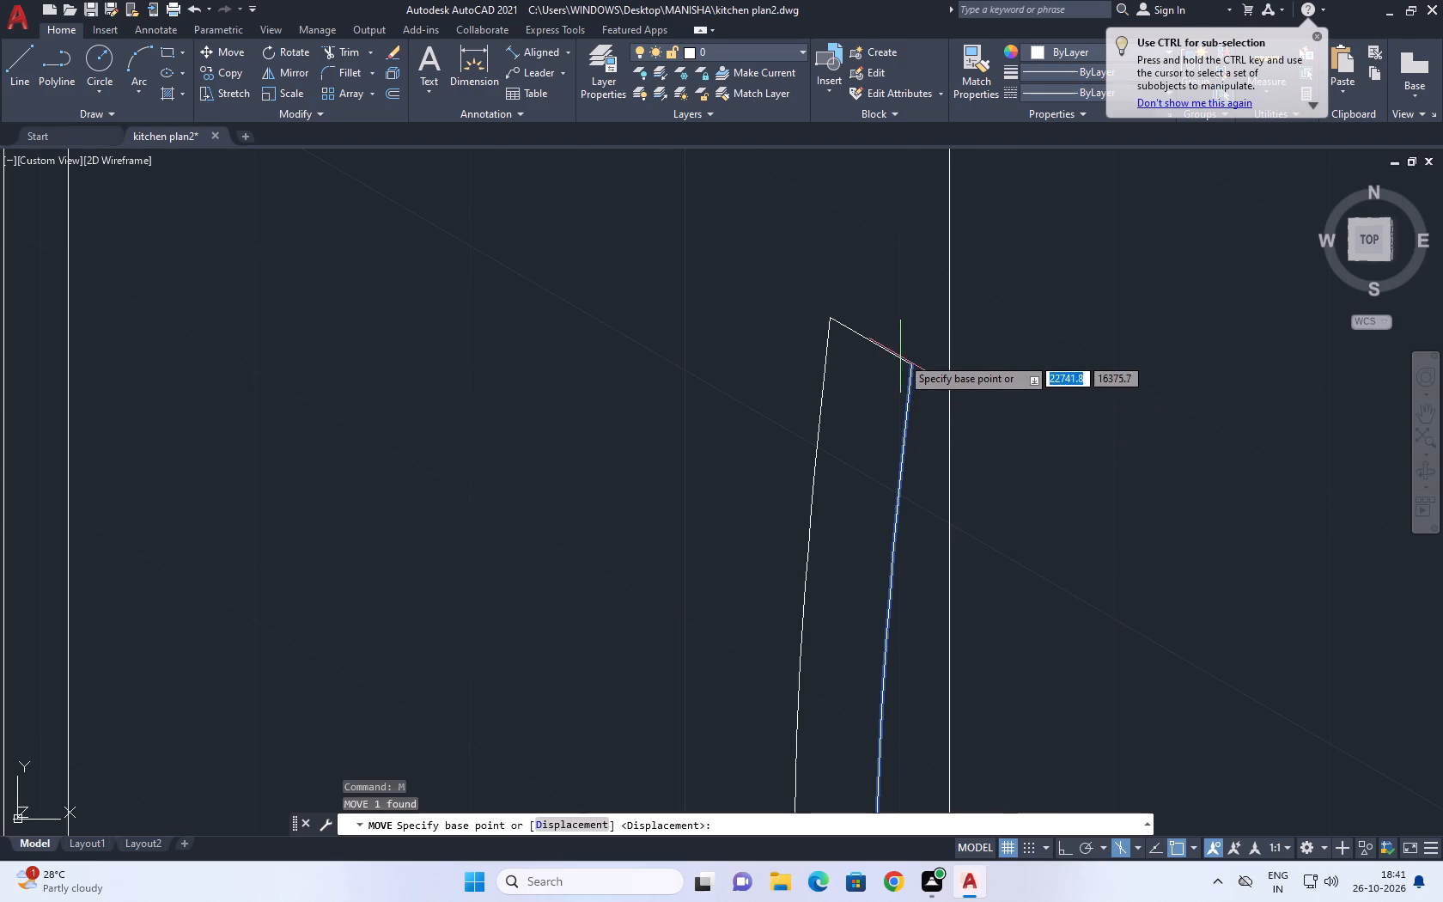
left_click(912, 372)
left_click(888, 351)
scroll(896, 357, "up", 2)
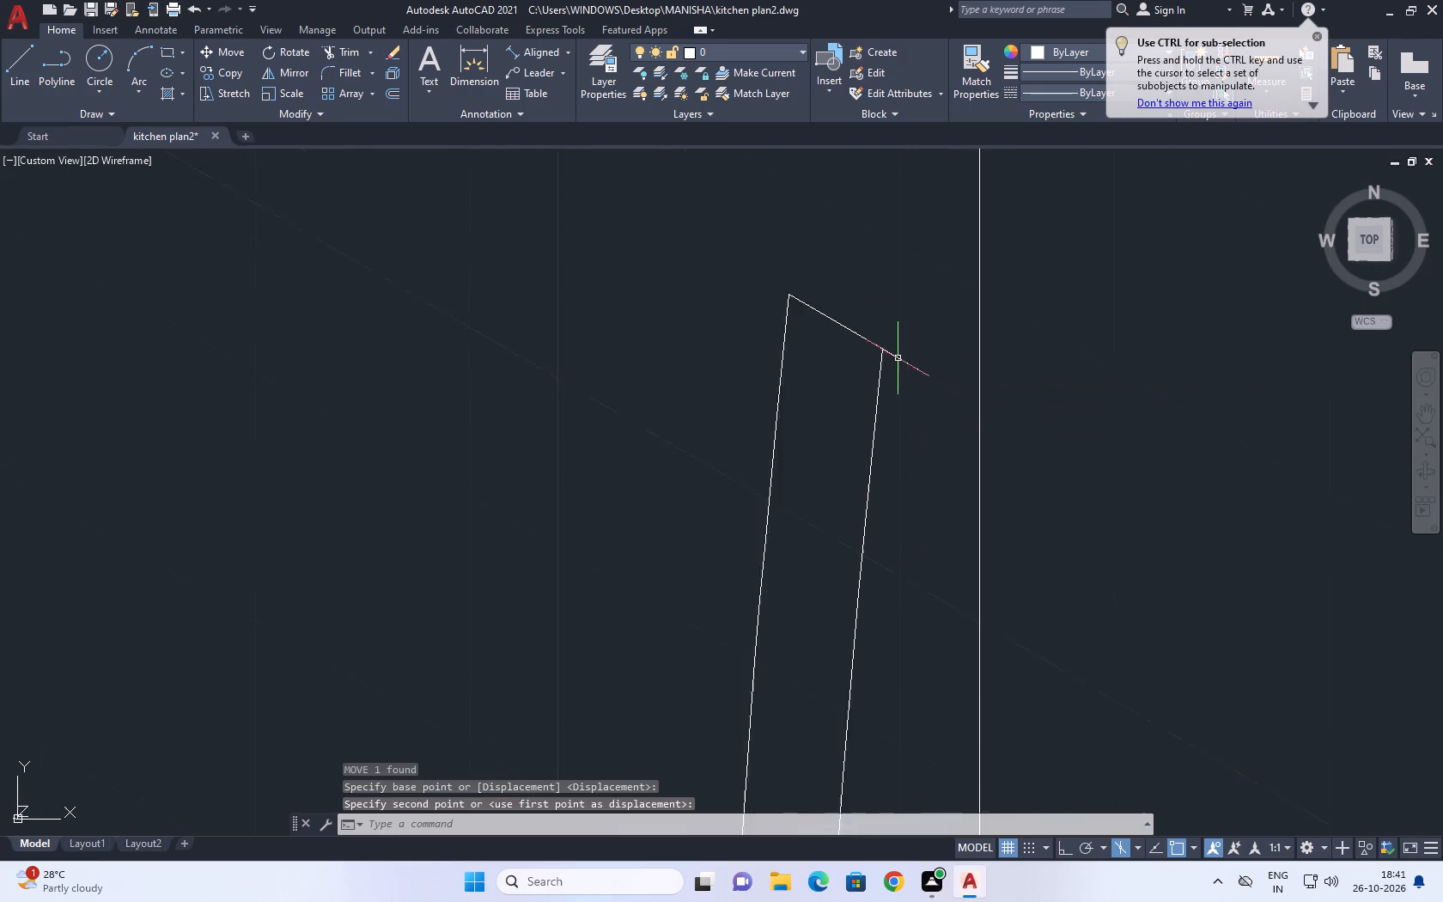
Shorten the handle's top line so that it ends at the top of the inner spline.
left_click(912, 361)
left_click(910, 379)
left_click(934, 377)
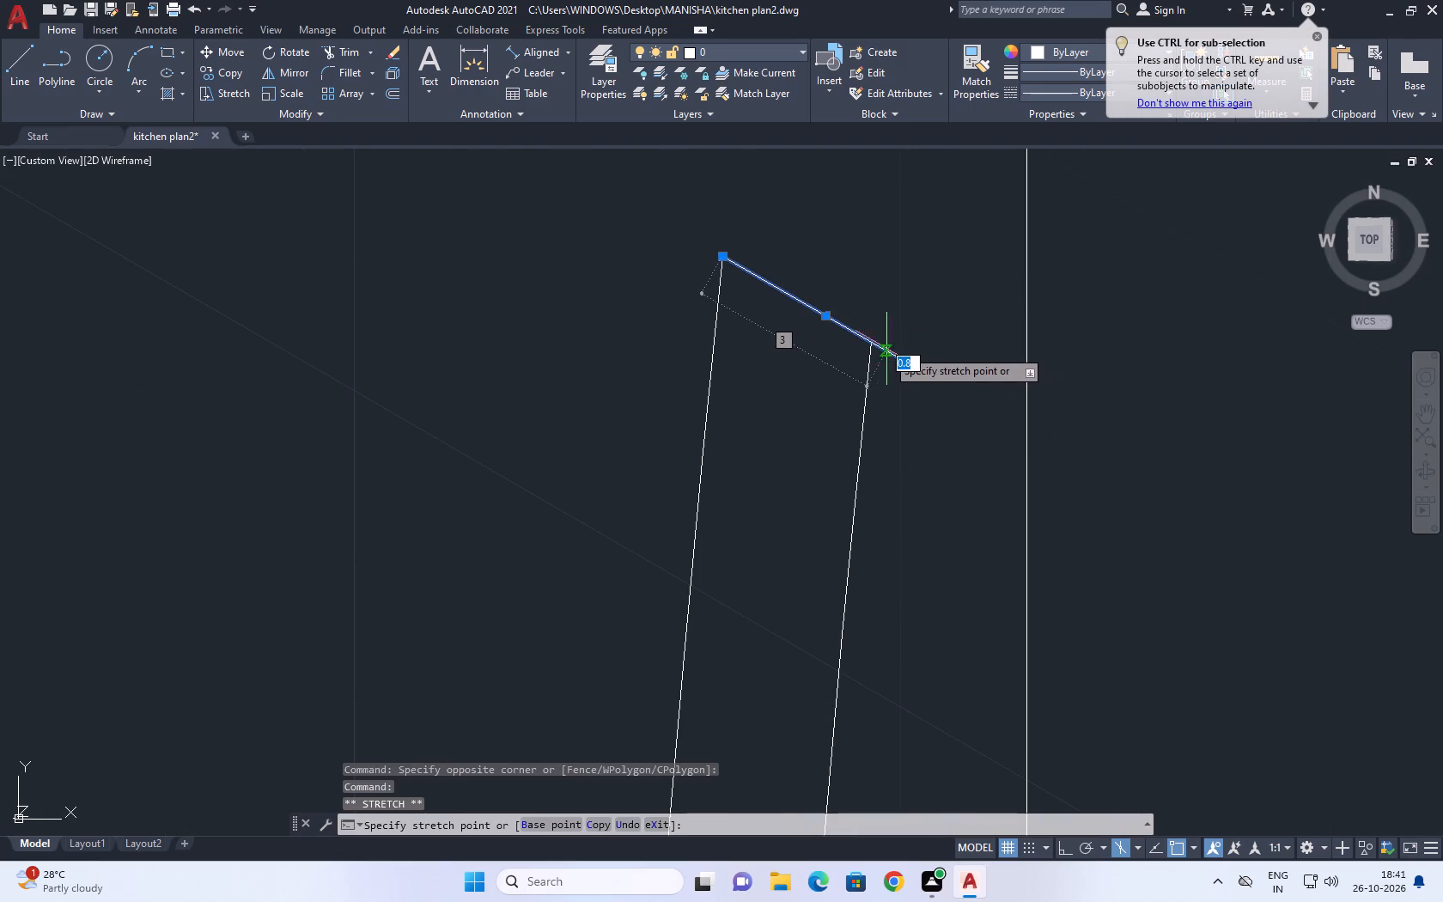
left_click(871, 345)
right_click(901, 309)
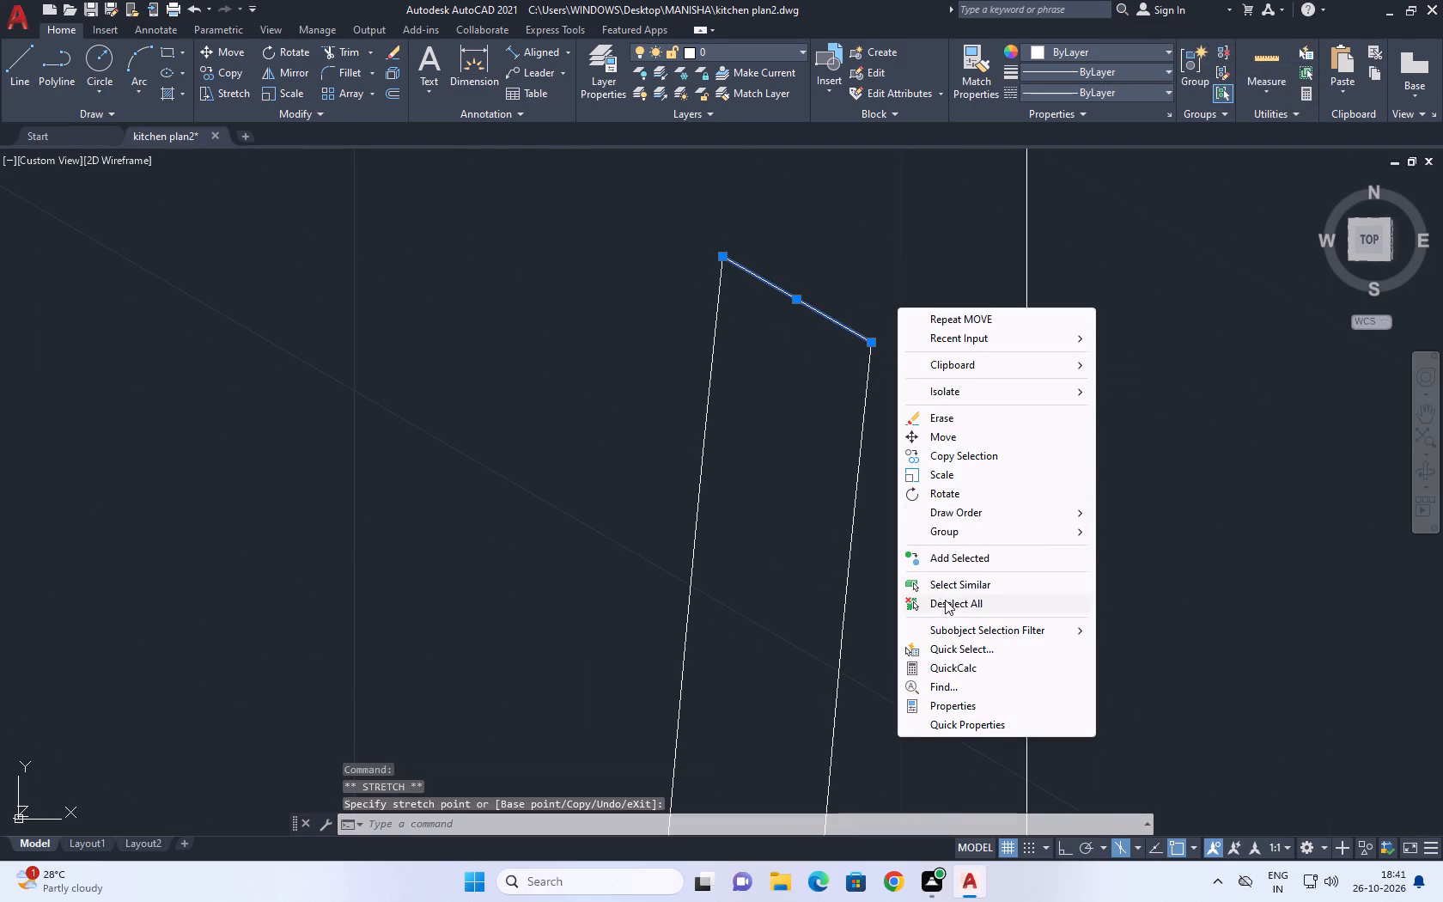
left_click(945, 600)
Draw a short line joining the bottom ends of the two splines to close the handle.
scroll(938, 395, "down", 5)
middle_click_drag(922, 508, 917, 215)
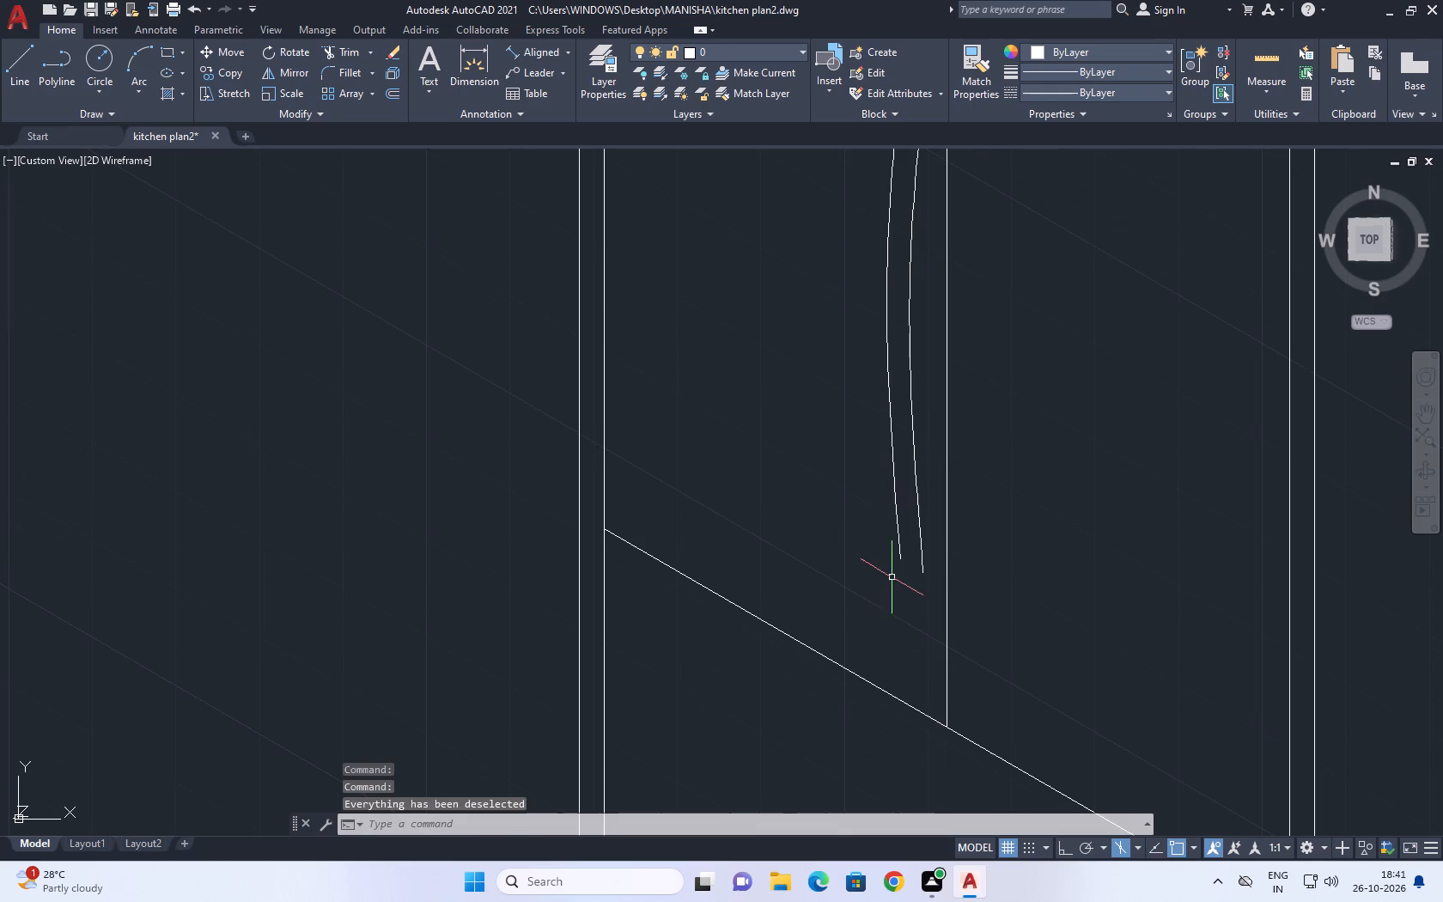
key("l")
key("space")
scroll(894, 586, "up", 3)
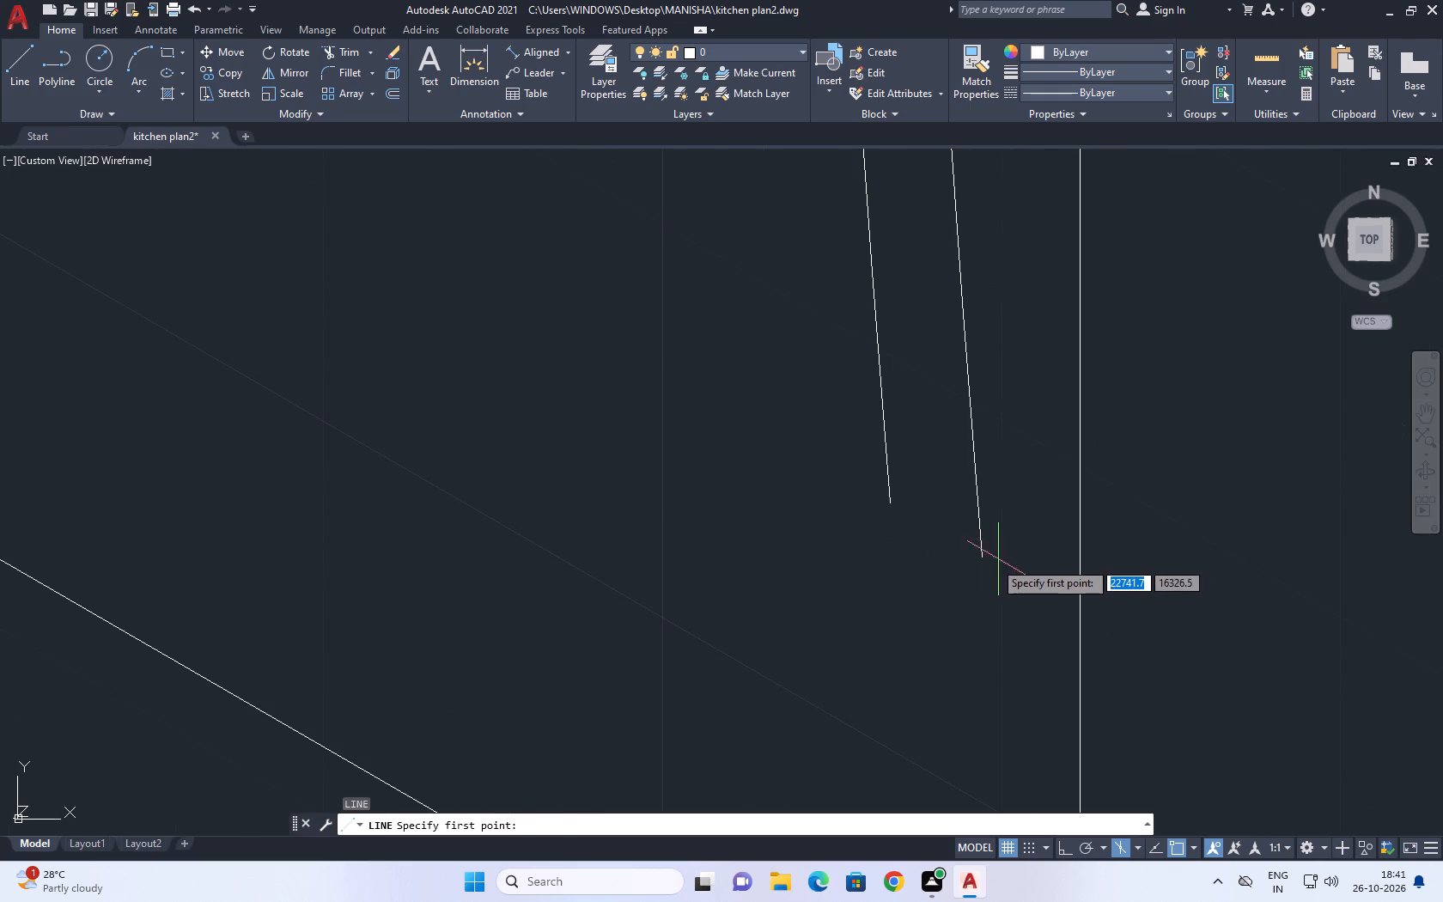
left_click(984, 558)
left_click(894, 504)
key("space")
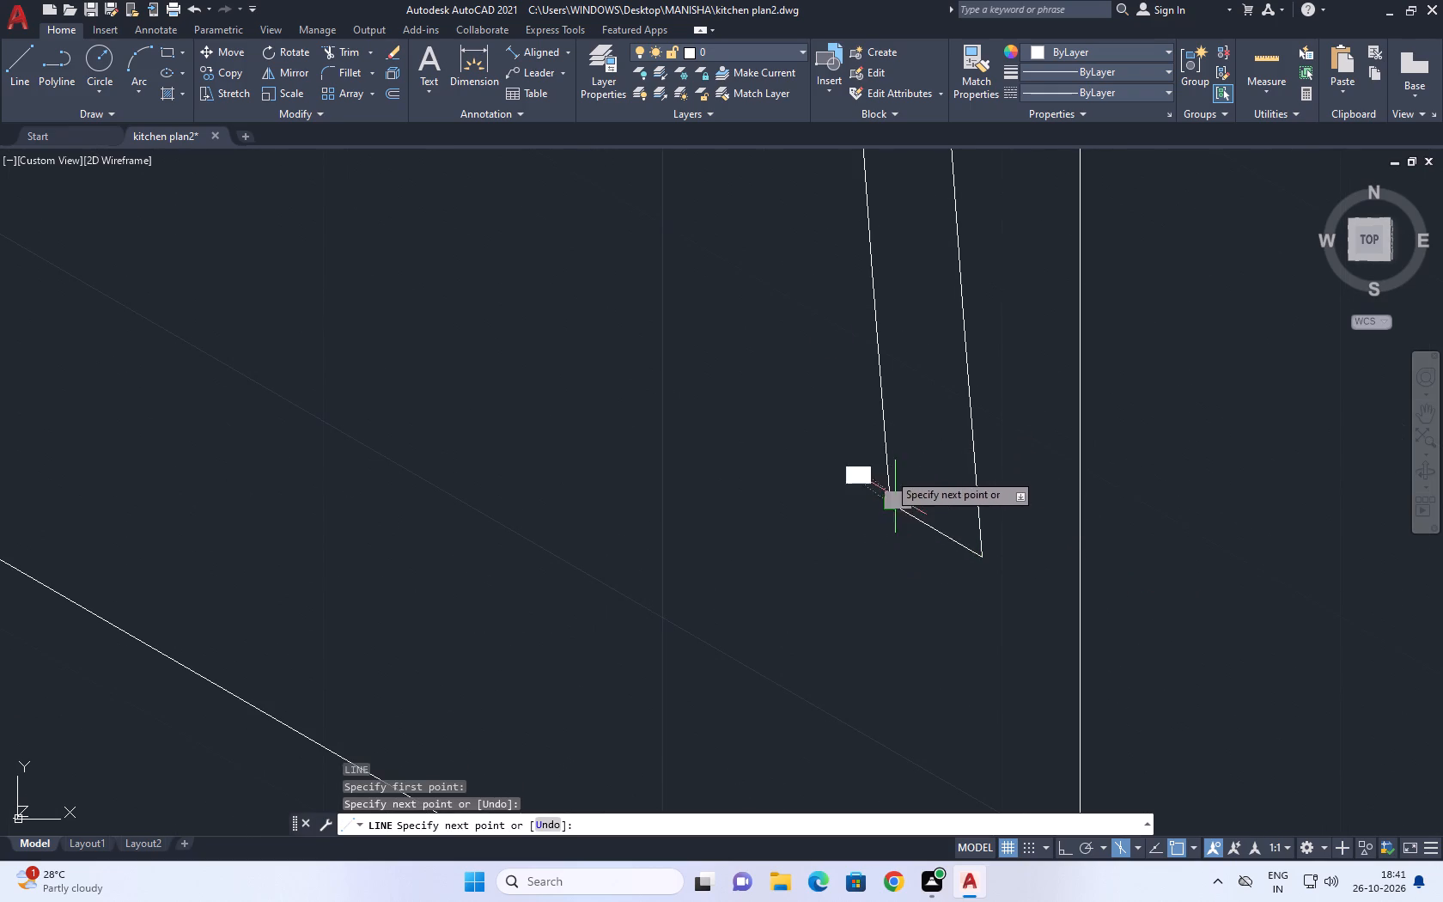
Draw a straight vertical line from the handle's inner top corner down to its inner bottom corner.
scroll(846, 357, "down", 5)
middle_click_drag(882, 281, 849, 479)
key("l")
key("space")
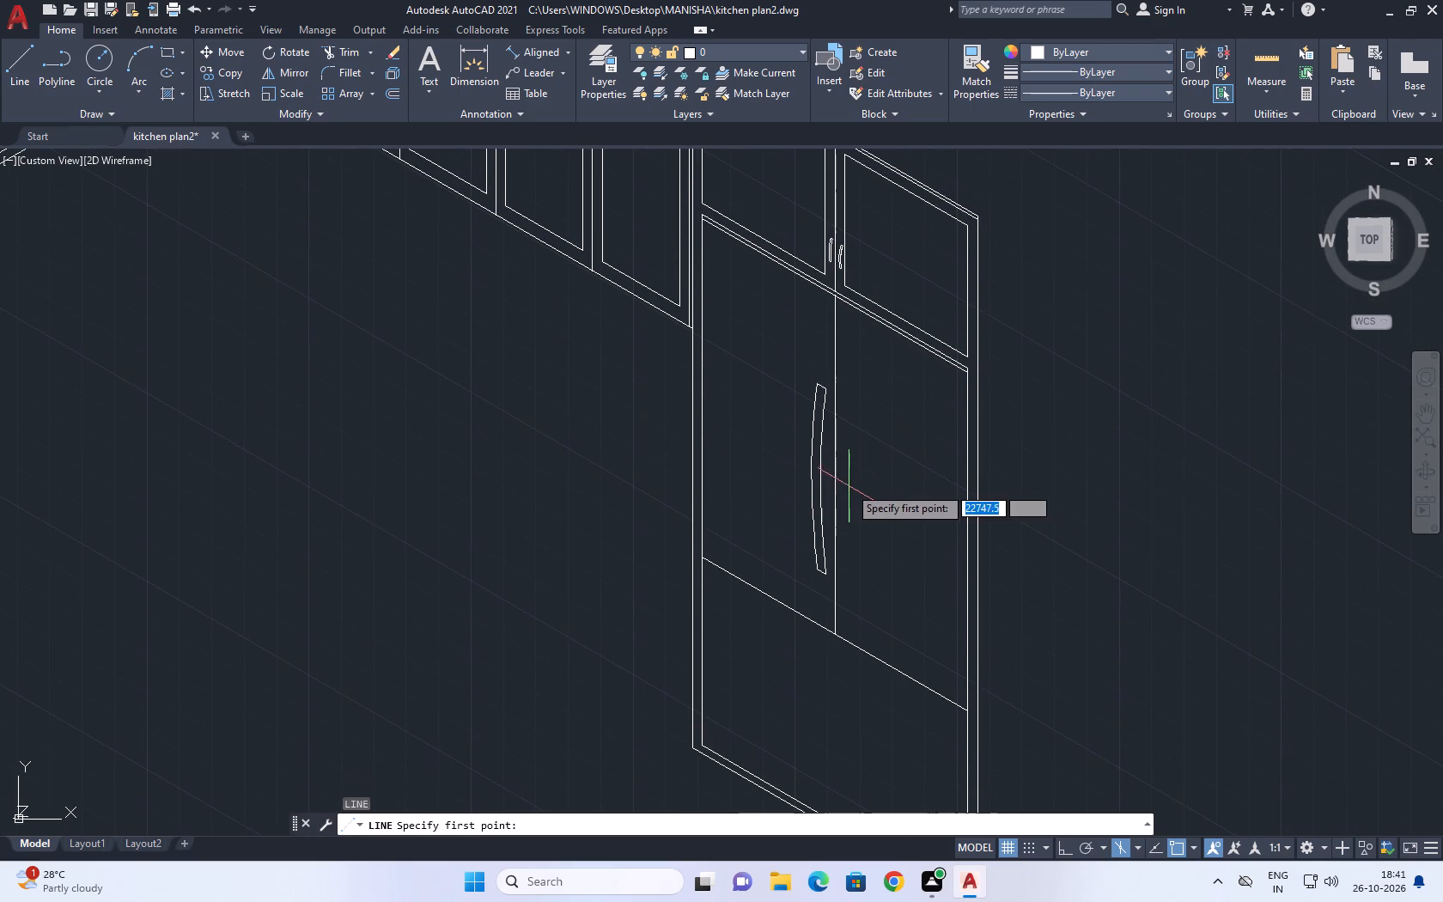
scroll(834, 395, "up", 3)
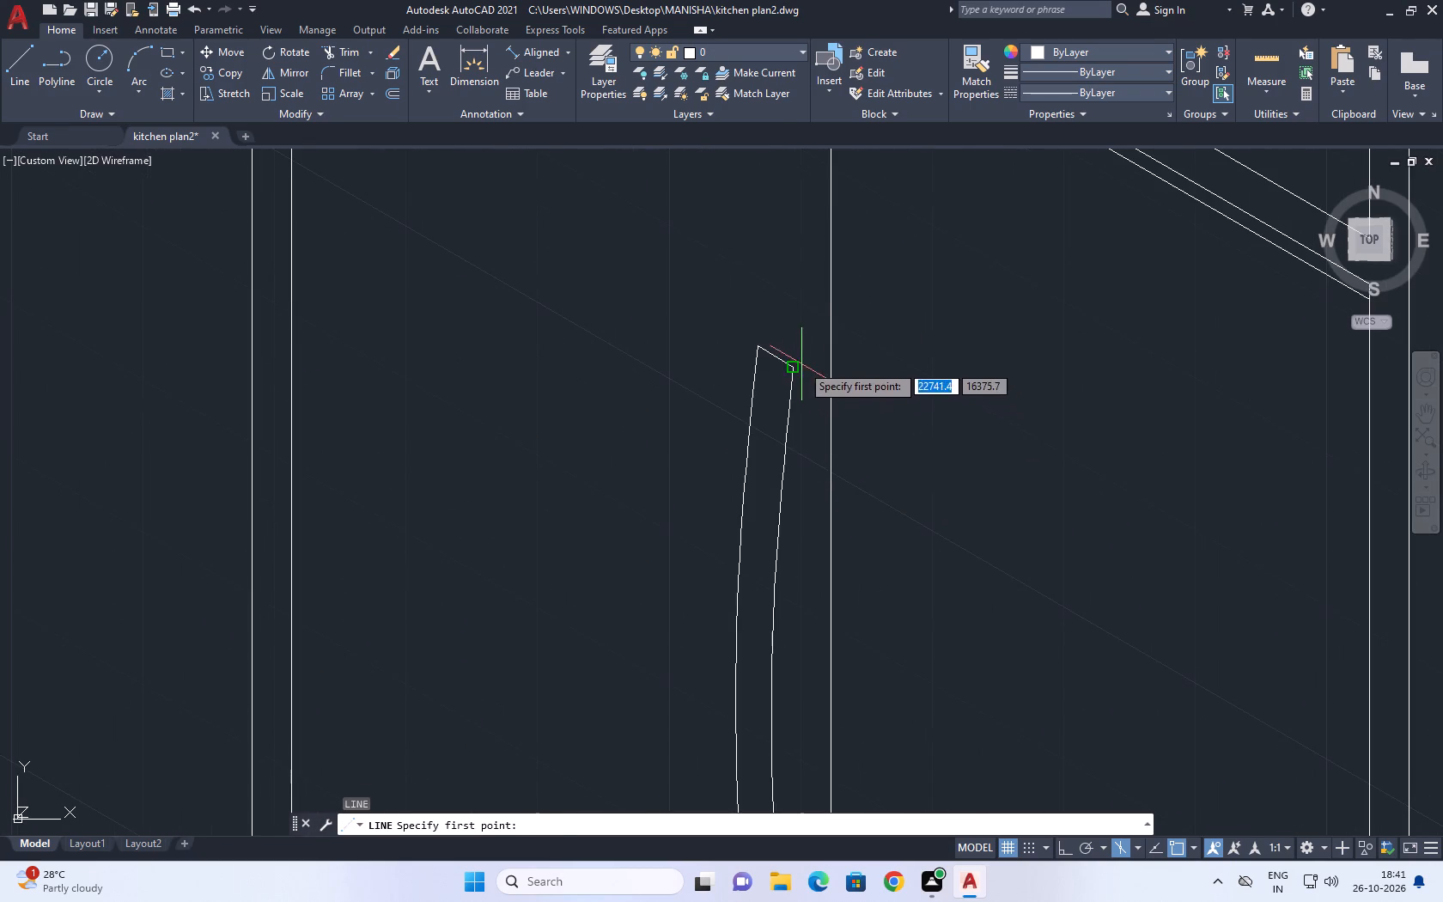
left_click(795, 369)
scroll(849, 307, "down", 3)
scroll(821, 463, "up", 2)
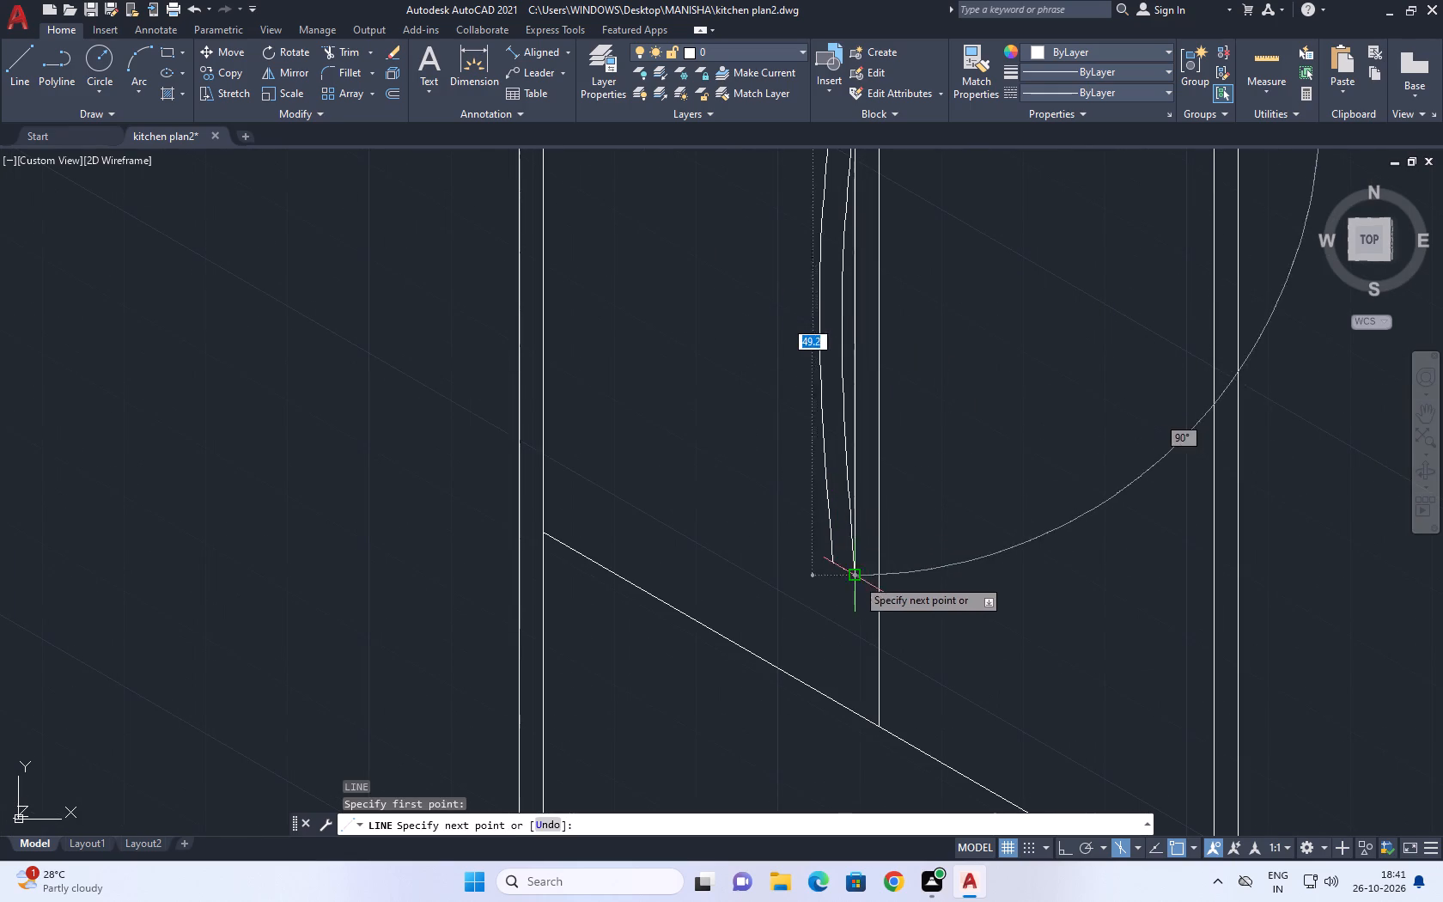
left_click(854, 573)
key("space")
scroll(887, 408, "down", 5)
Copy the complete long handle across the centre line into the second tall door, keeping it aligned to the isometric axis.
scroll(884, 373, "up", 3)
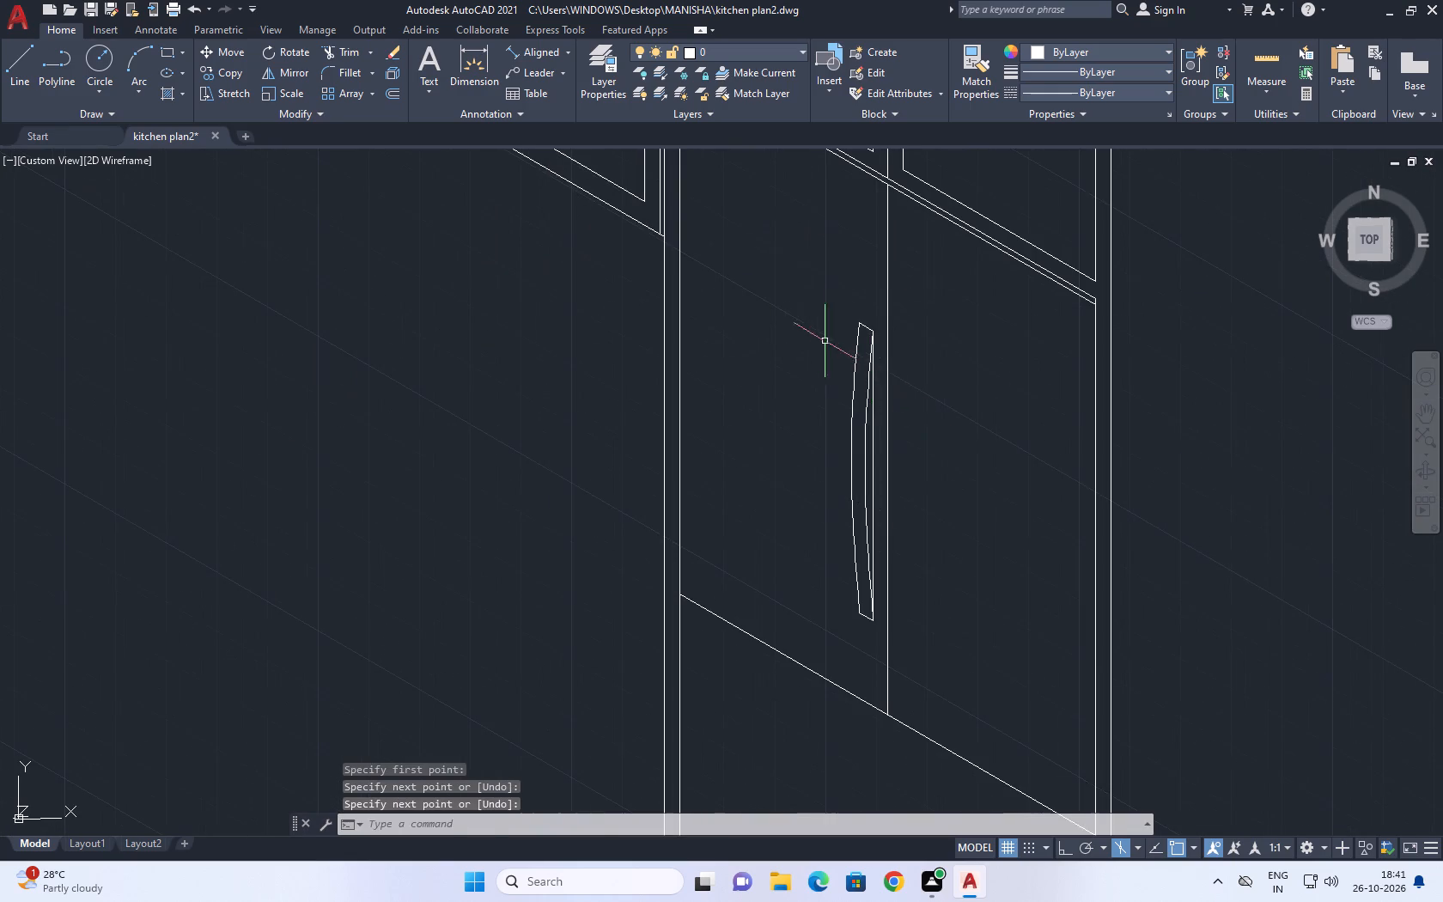
left_click(819, 281)
left_click(895, 647)
middle_click_drag(868, 549, 864, 578)
type("co")
key("space")
left_click(844, 660)
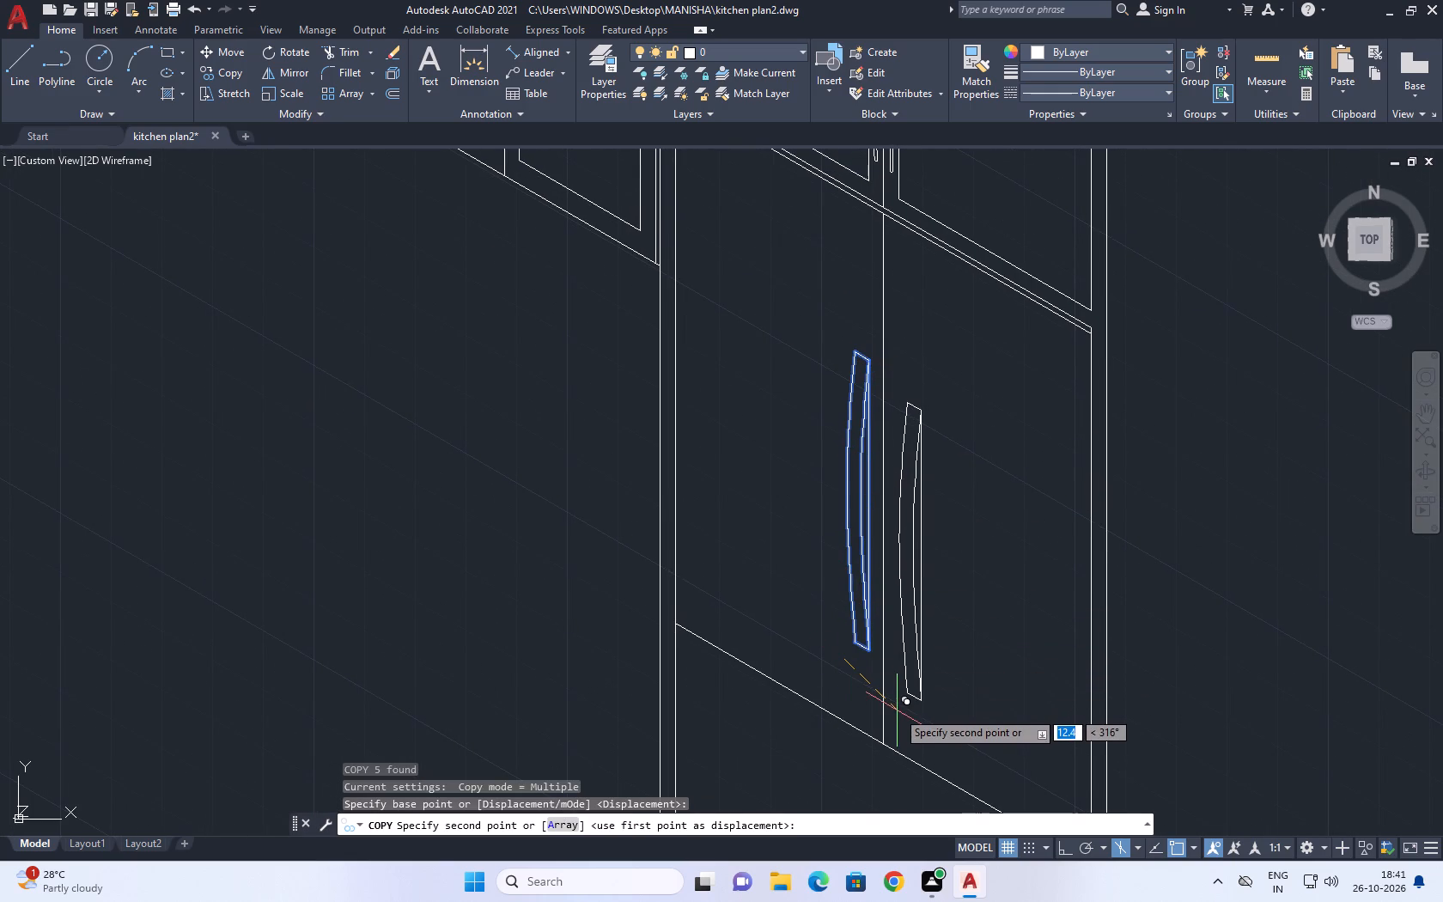
key("F8")
left_click(894, 707)
key("Escape")
scroll(935, 522, "down", 2)
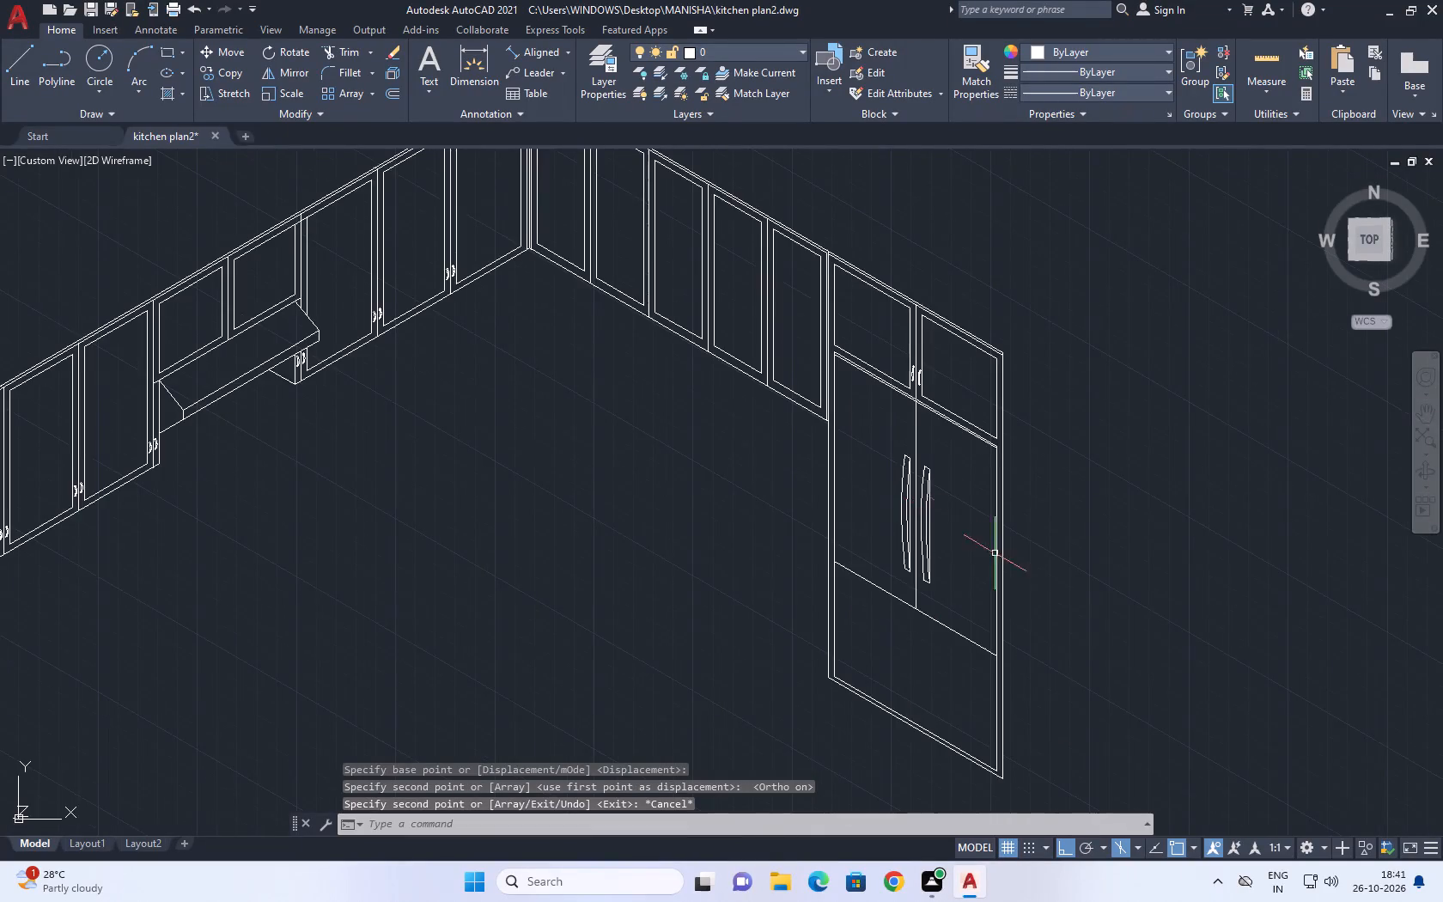
Draw a short vertical line in the bottom panel below the first door as one end of a drawer handle.
middle_click_drag(1009, 577, 919, 321)
middle_click_drag(721, 443, 745, 499)
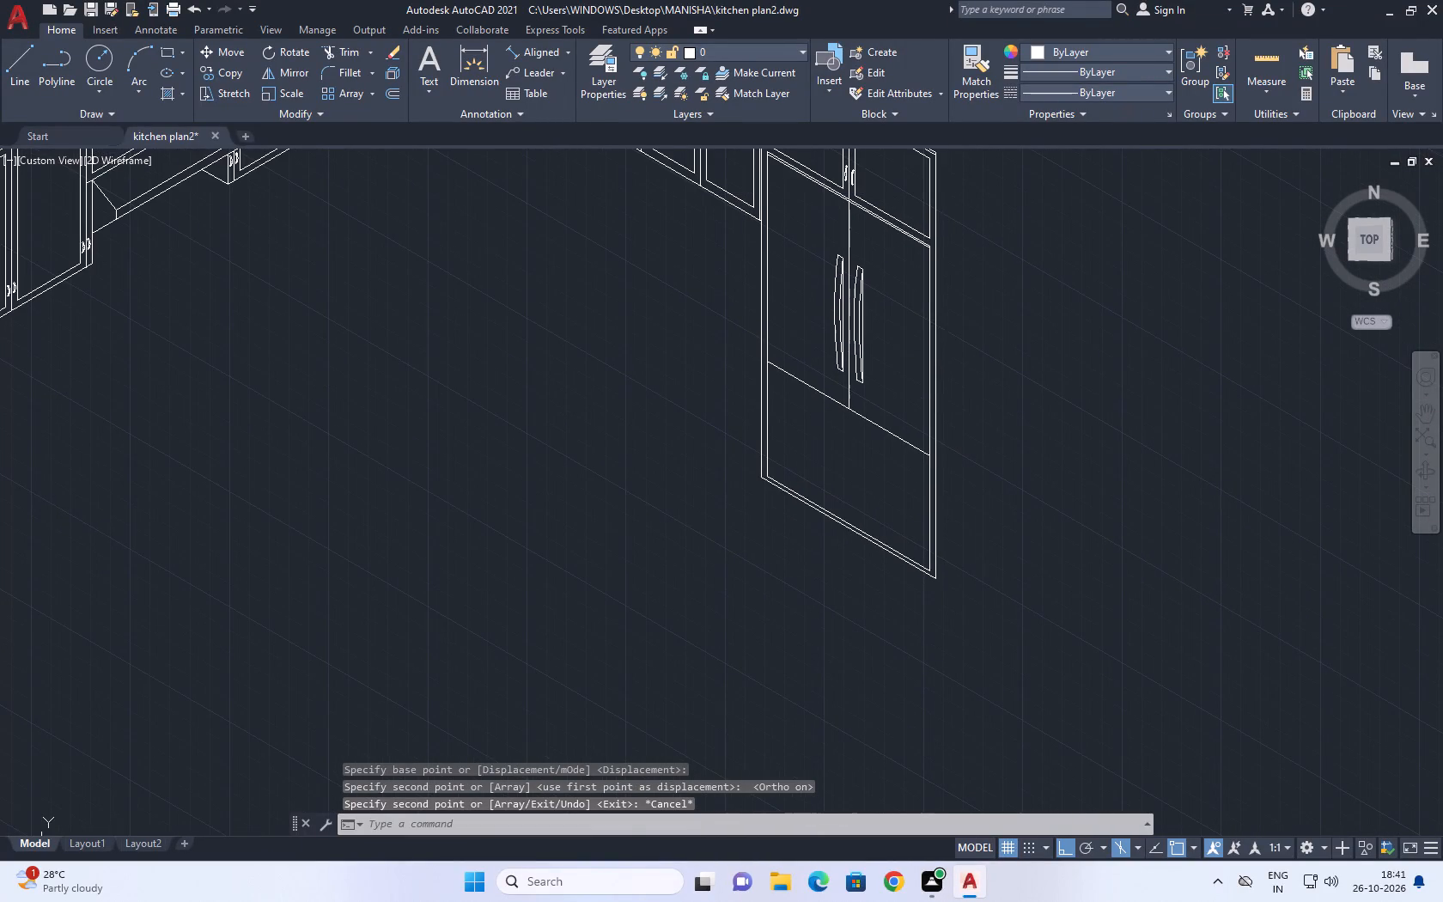
type("l")
key("space")
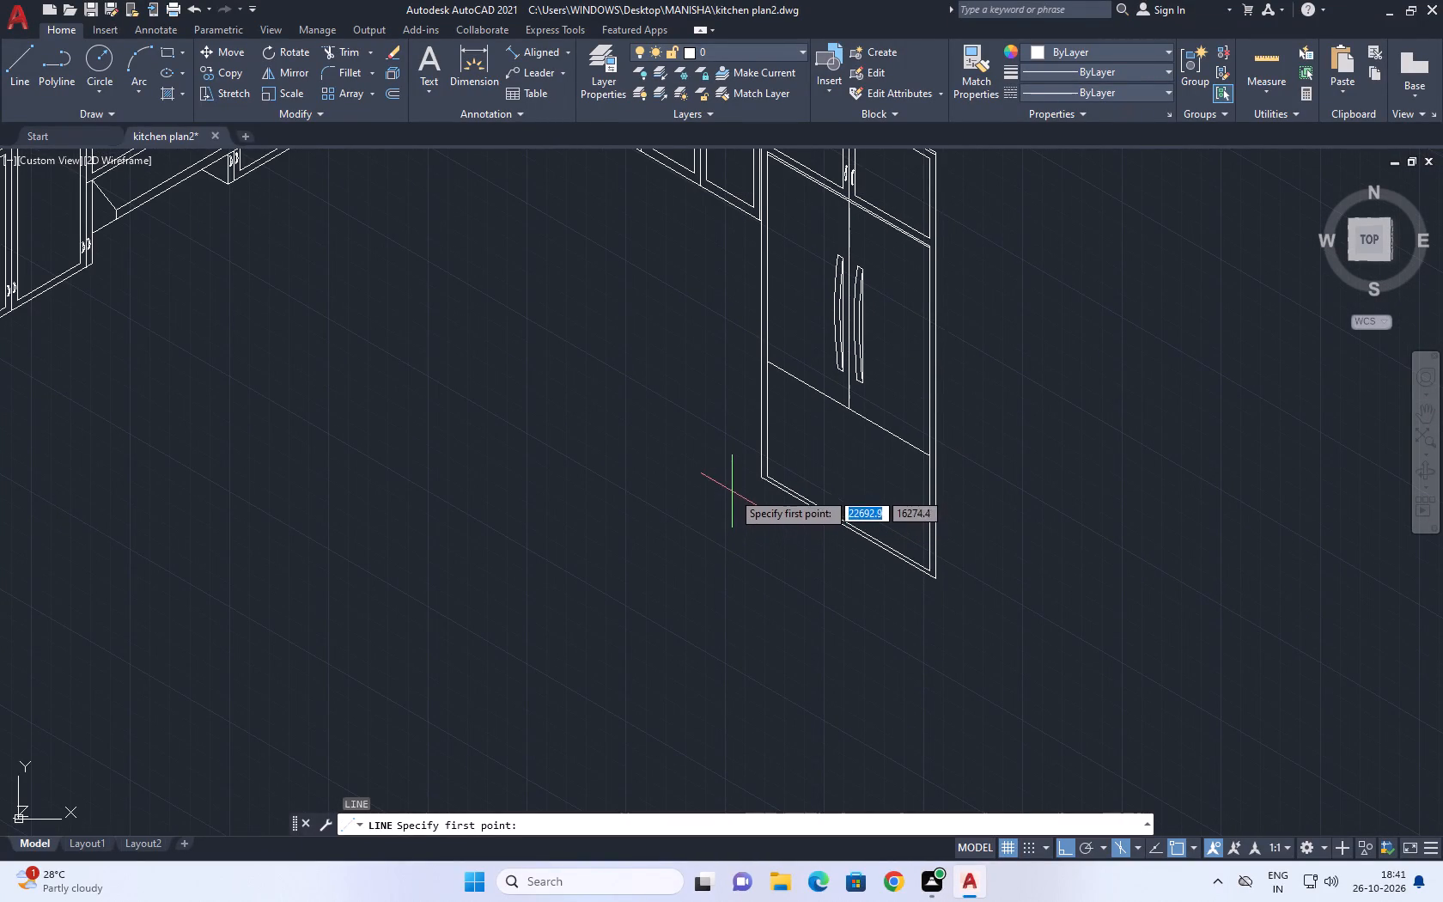
scroll(813, 415, "up", 2)
left_click(808, 431)
left_click(816, 403)
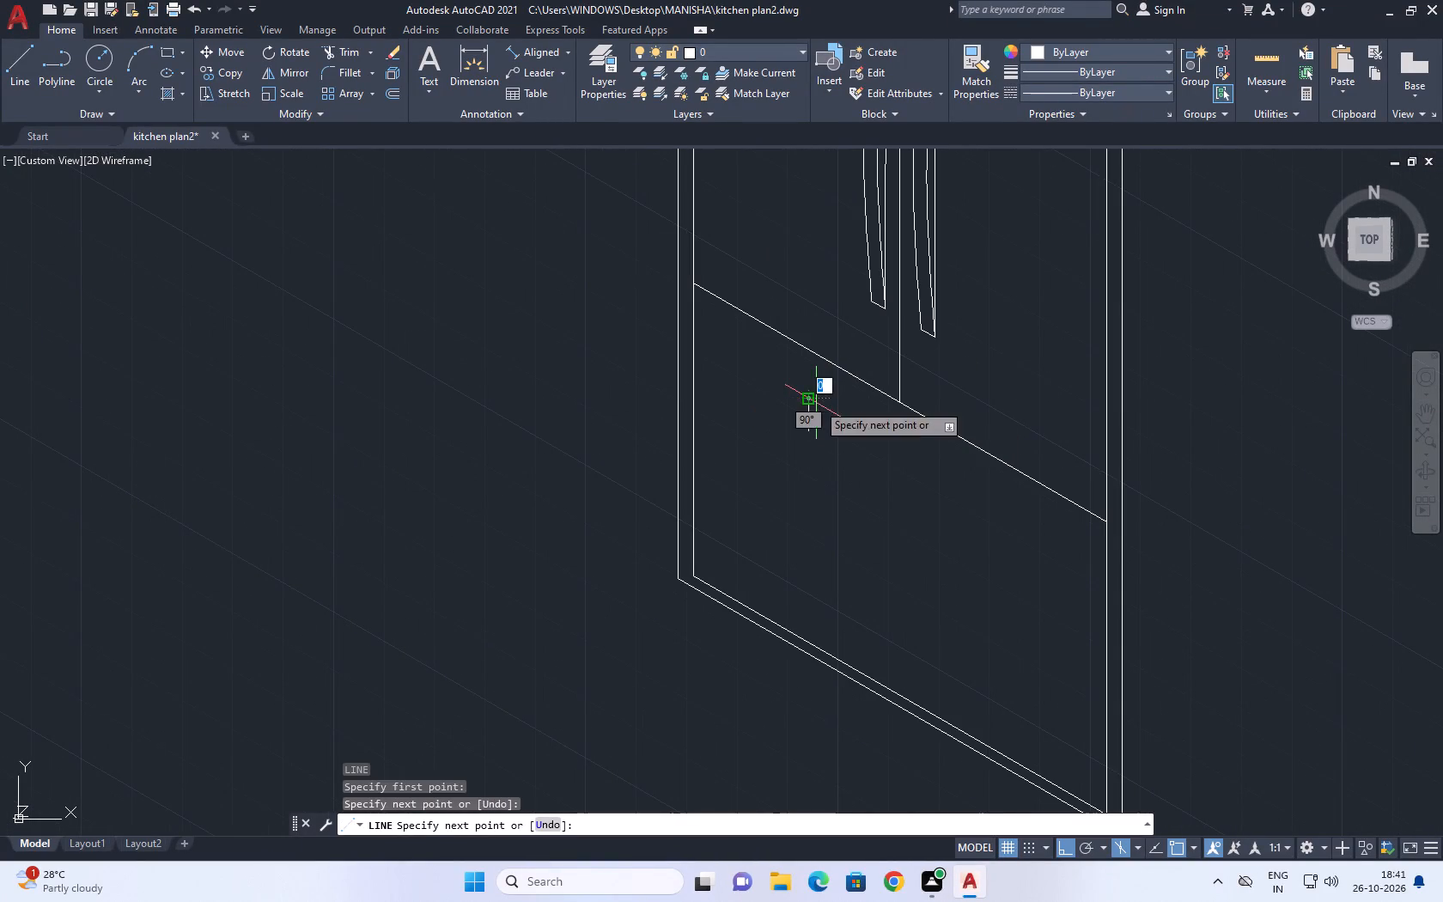
key("space")
Copy the short vertical line along the isometric axis to the far side of the bottom panel as the handle's other end.
scroll(827, 418, "up", 2)
left_click_drag(820, 423, 805, 420)
left_click(751, 386)
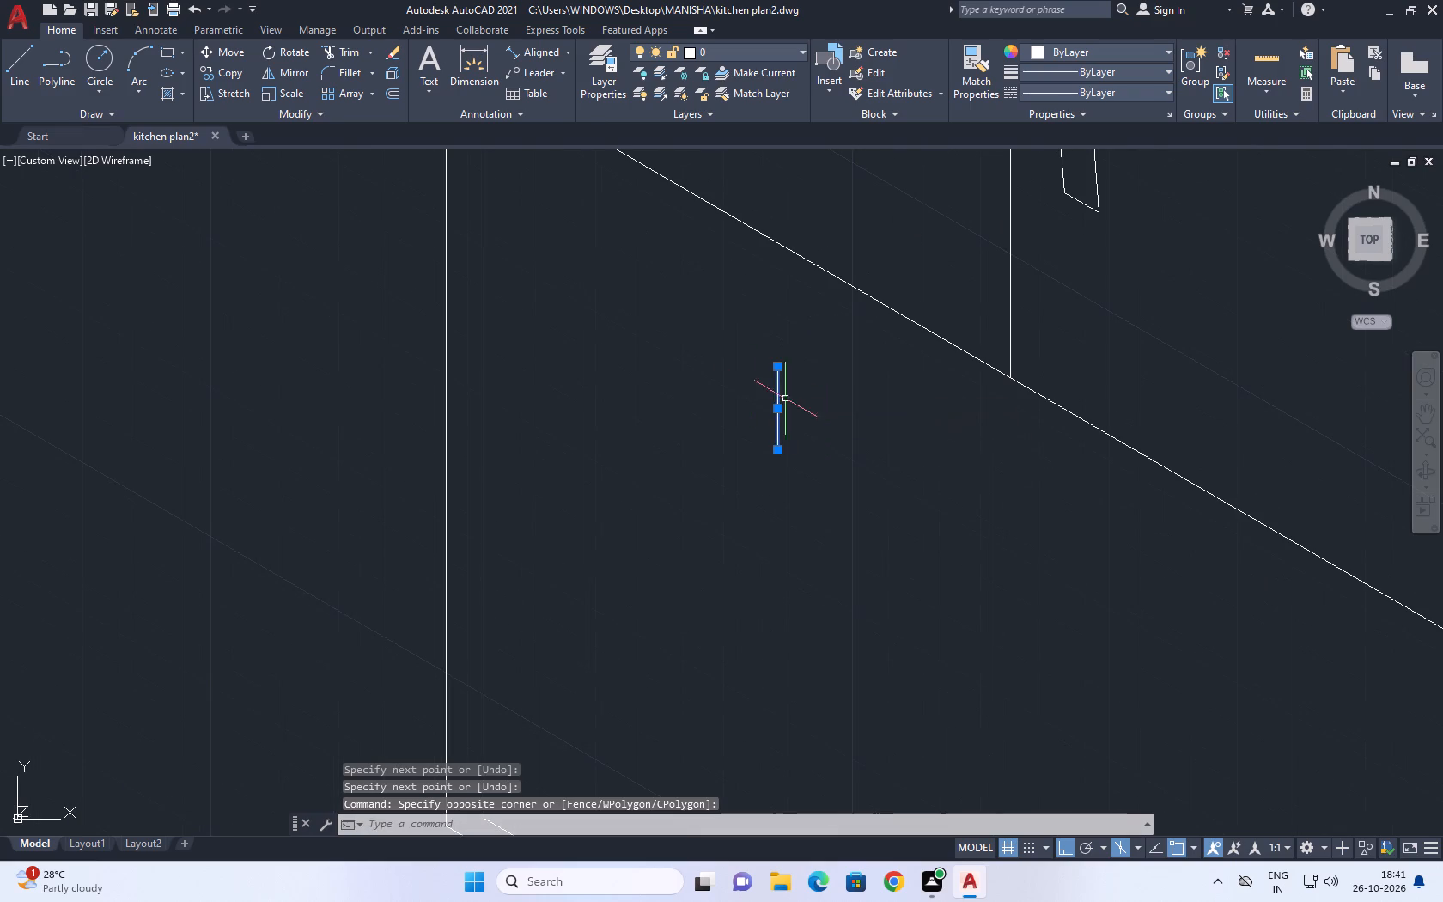
key("c")
key("o")
type("p")
key("space")
left_click(791, 442)
scroll(868, 463, "down", 4)
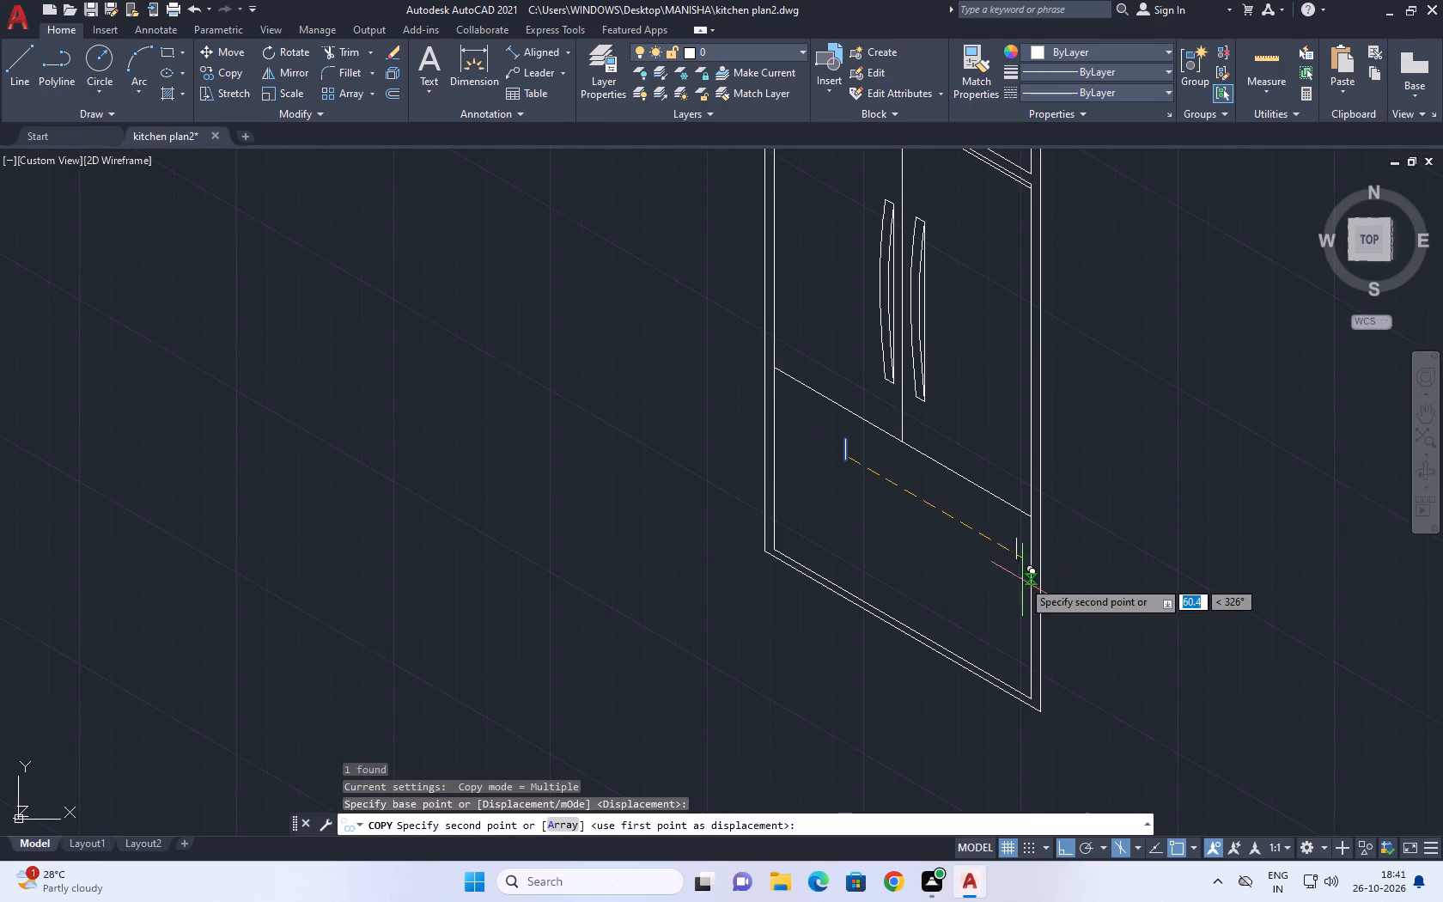
left_click(999, 558)
key("space")
Draw a shallow three-point arc, sagging downwards, between the top ends of the bottom panel's two short vertical lines.
scroll(910, 494, "up", 3)
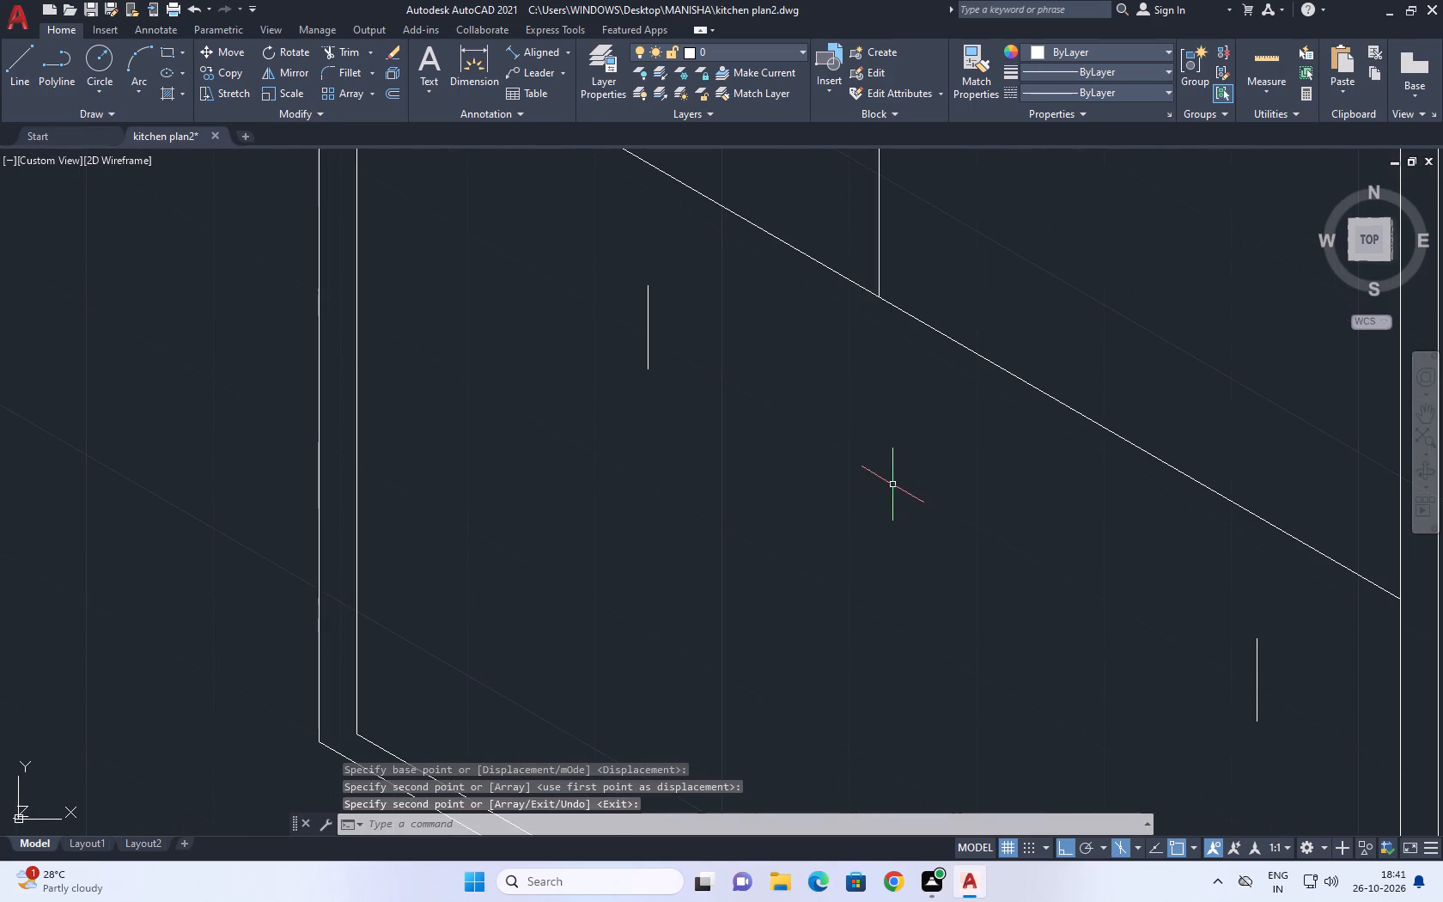
key("a")
key("space")
left_click(647, 287)
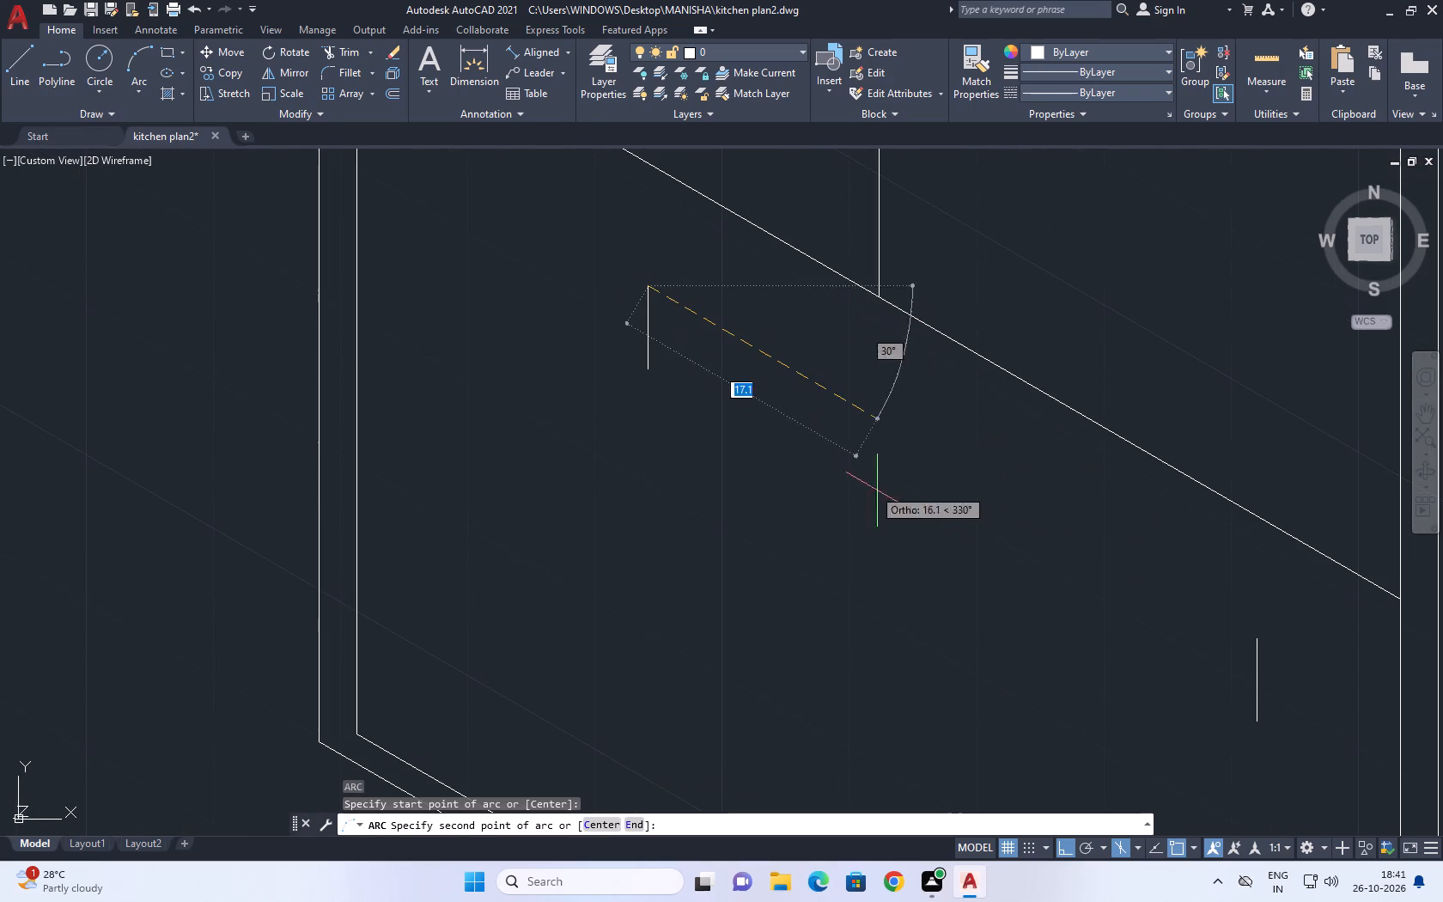
key("F8")
left_click(897, 446)
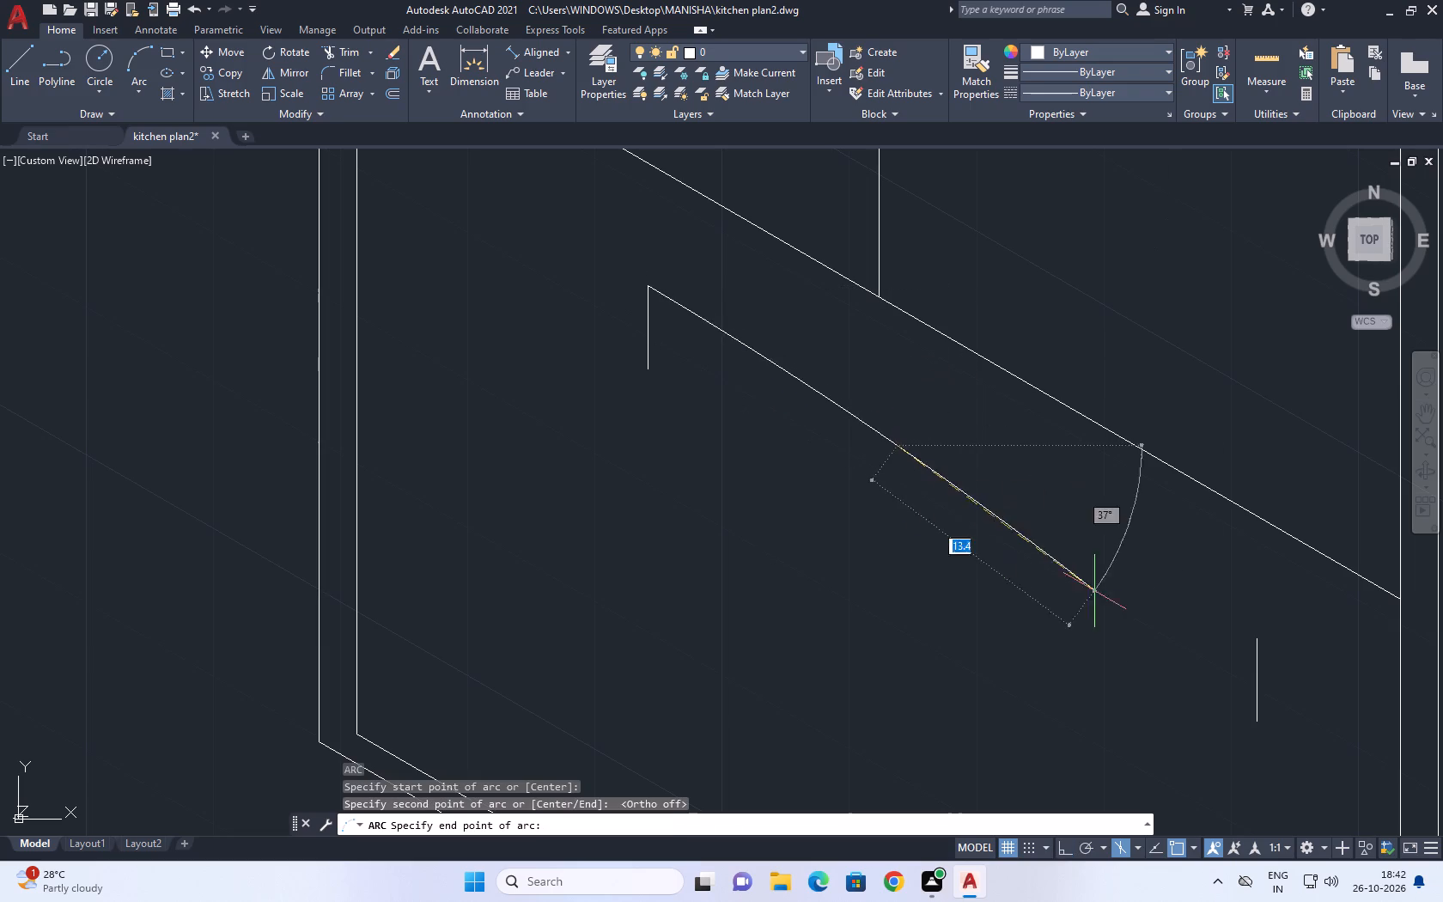
left_click(1258, 639)
Copy the arc straight down by about 2 units to form the drawer handle's lower edge.
left_click(1143, 571)
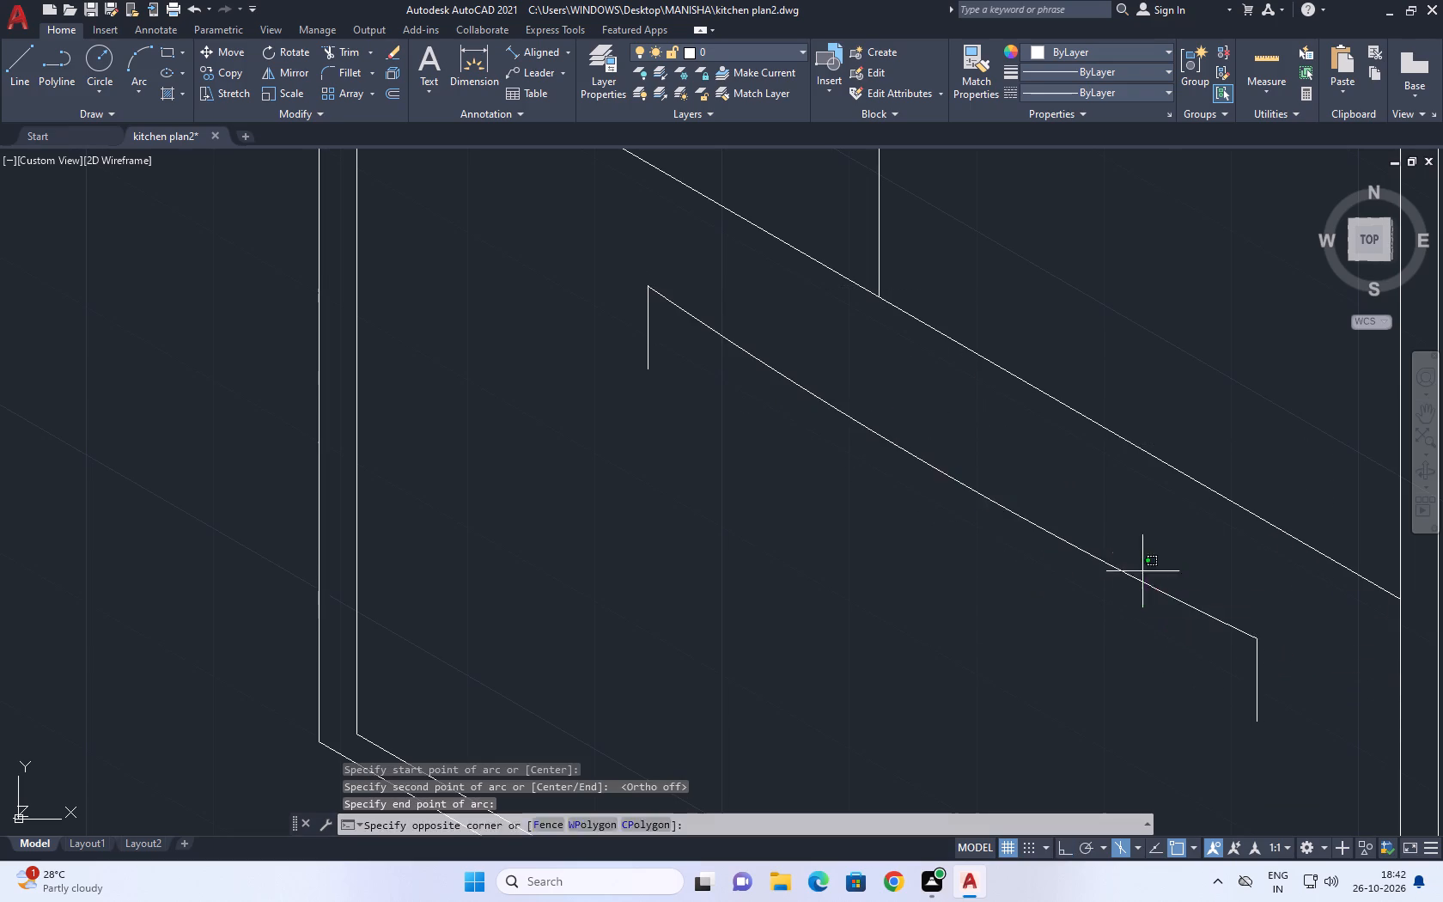
left_click(1119, 583)
key("c")
key("o")
key("space")
left_click(1107, 589)
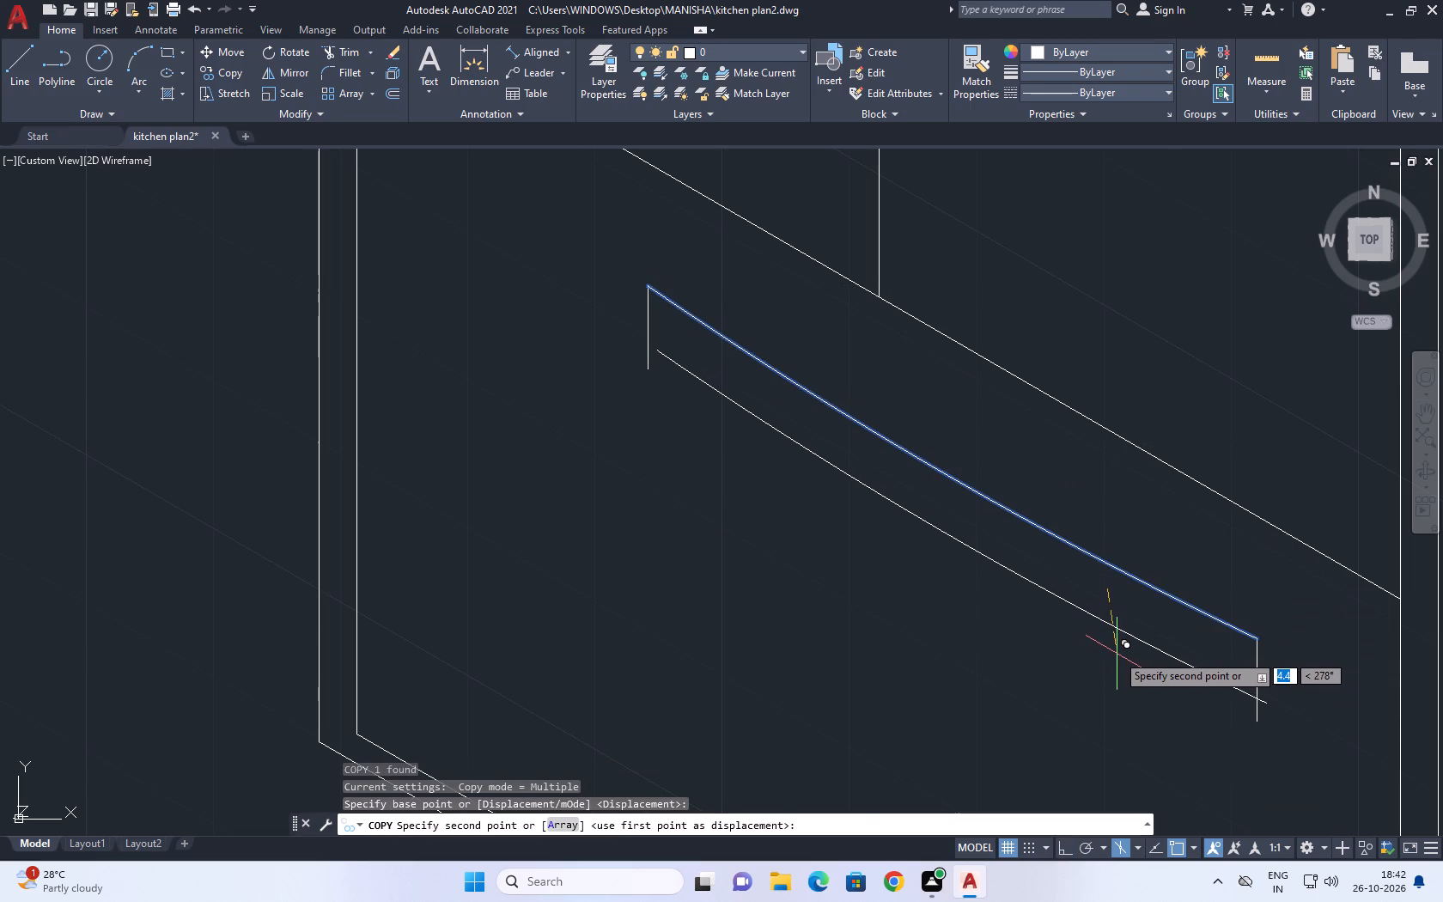
key("F8")
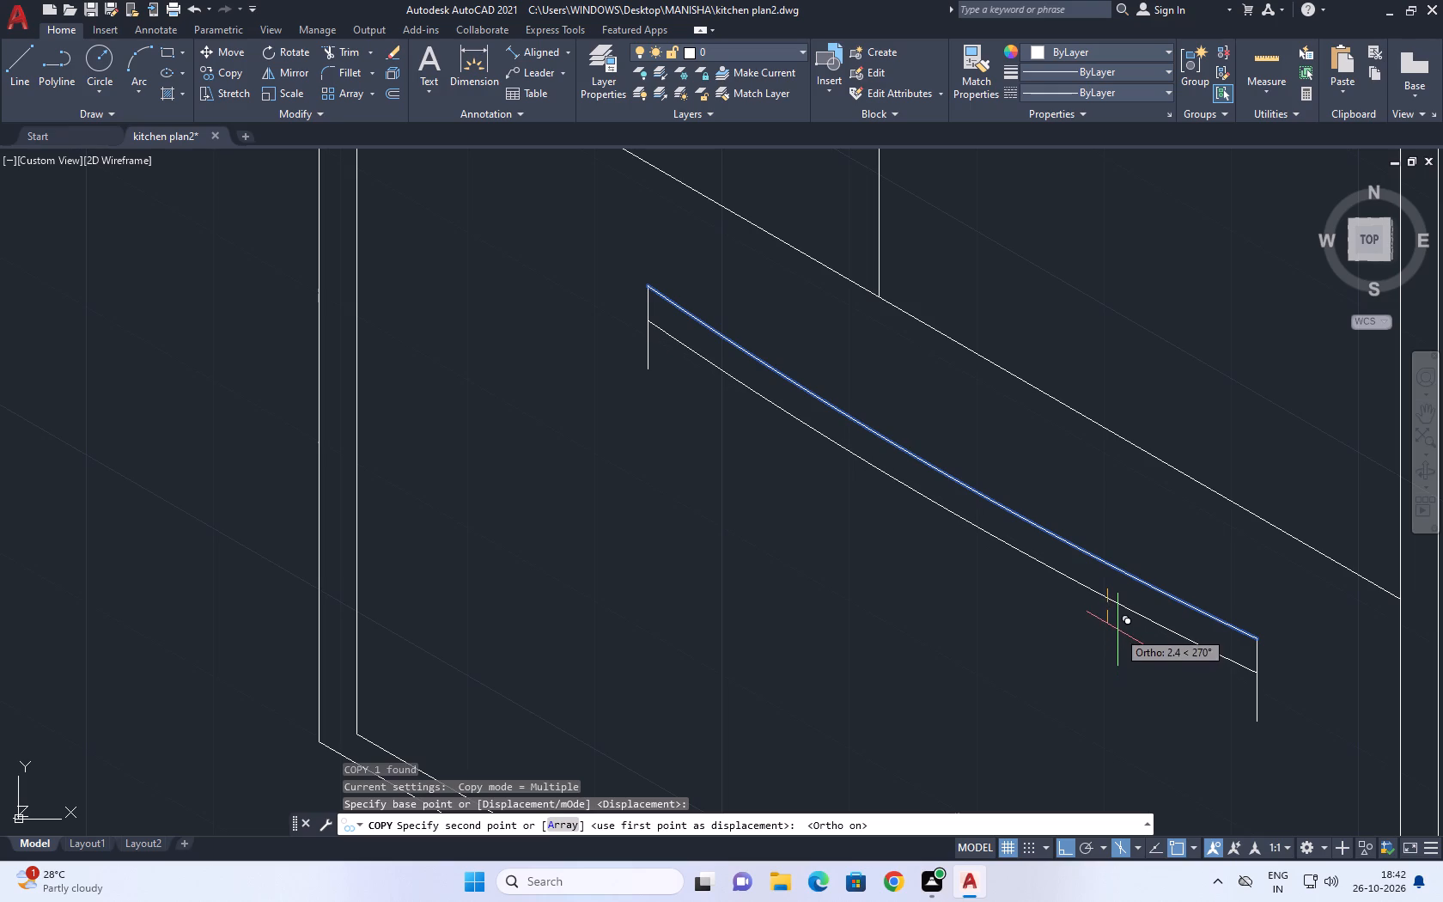
left_click(1117, 626)
key("Escape")
Trim the portions of both short vertical lines that extend below the handle's lower arc.
type("tr")
key("space")
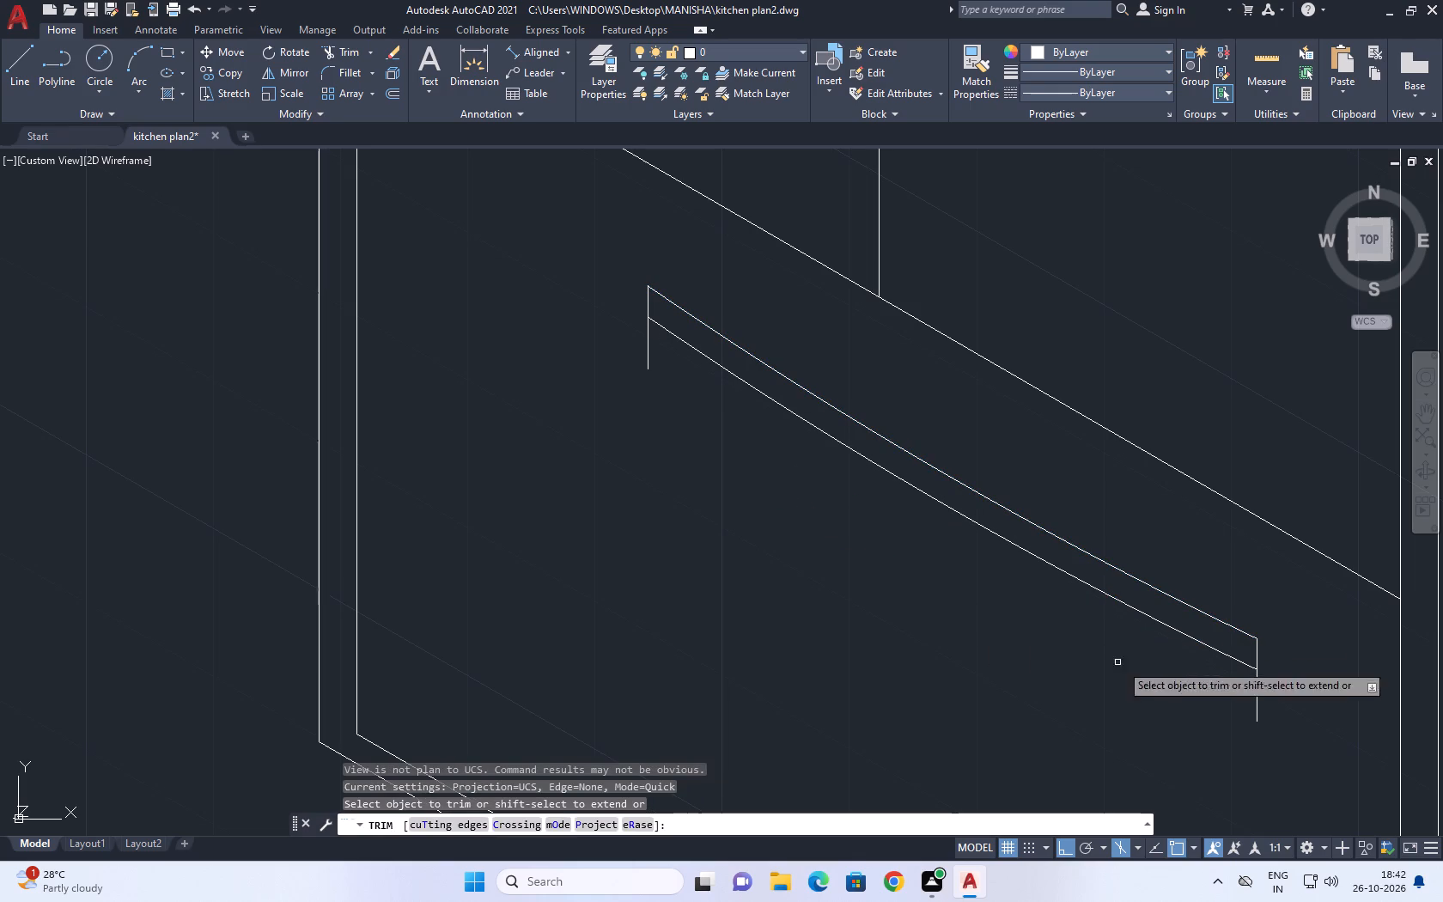
left_click(1296, 713)
left_click(1208, 695)
left_click(678, 372)
left_click(640, 350)
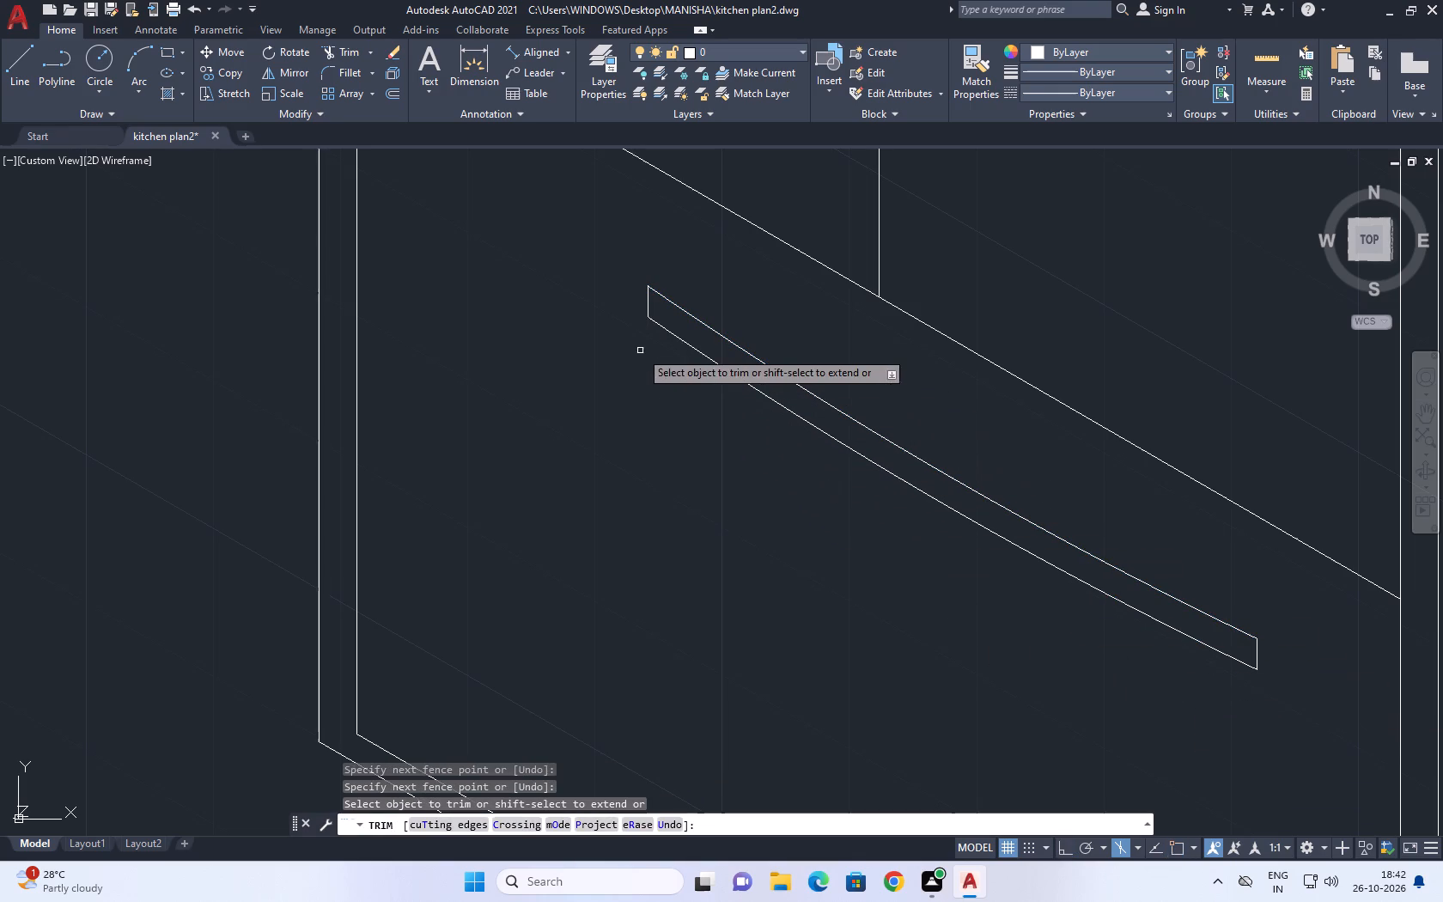
middle_click_drag(641, 359, 591, 382)
key("grave")
scroll(564, 369, "down", 2)
middle_click_drag(638, 410, 594, 357)
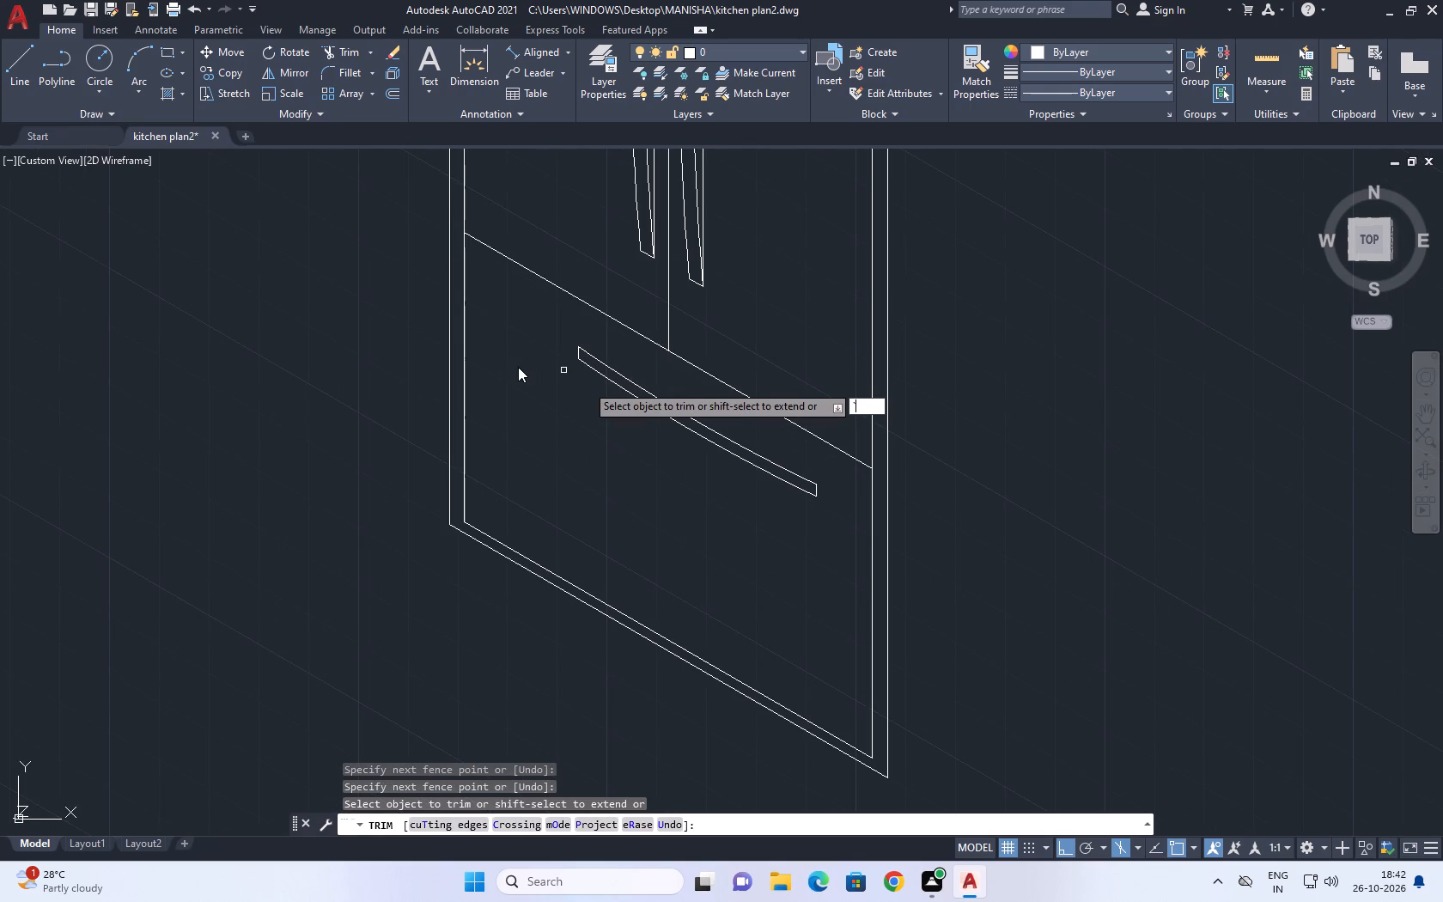
key("space")
key("space")
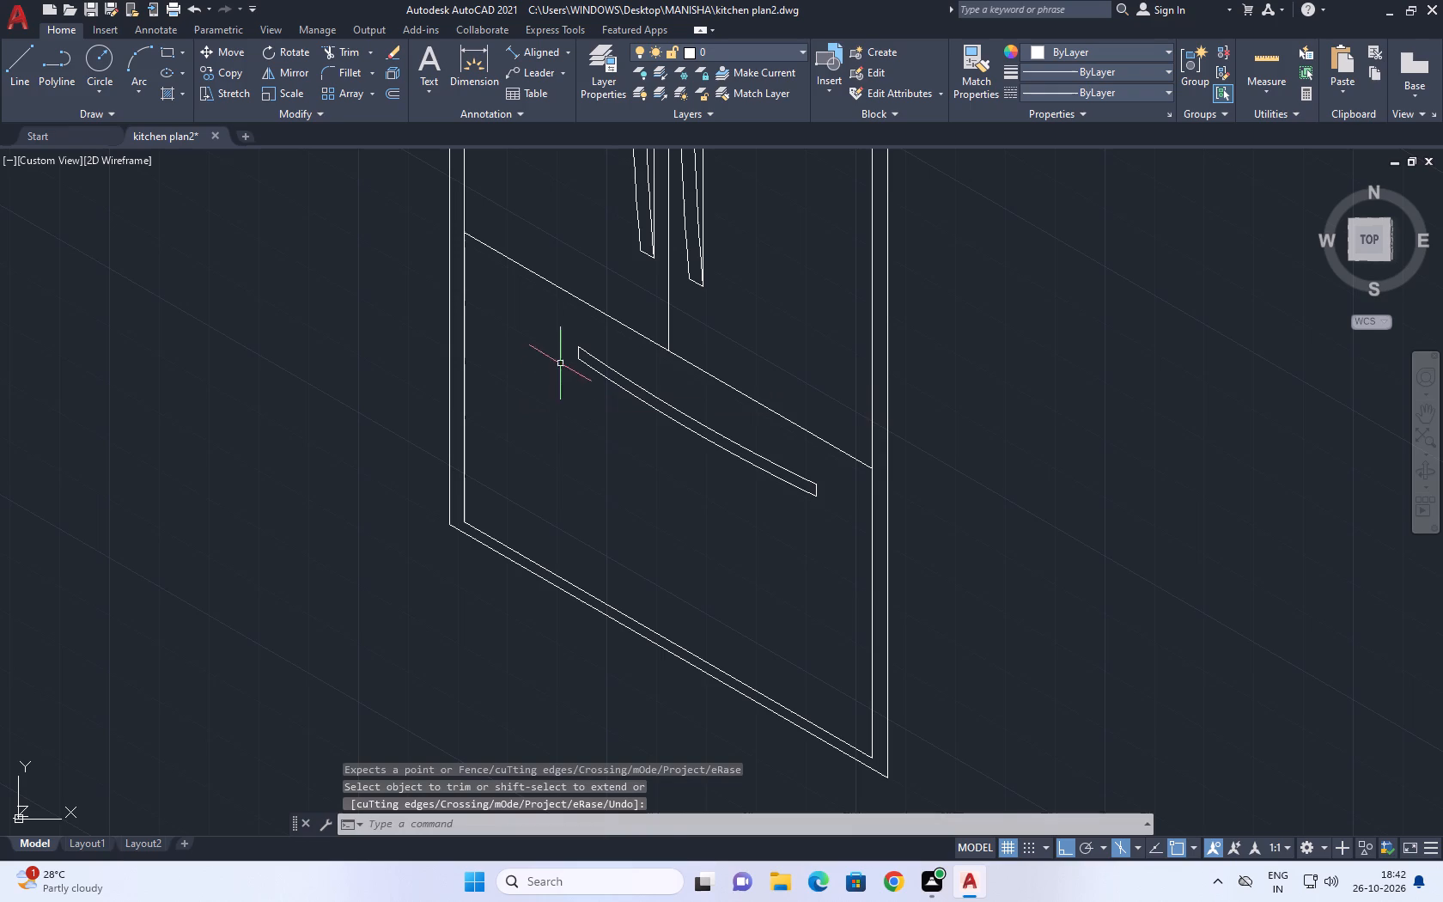
Move the curved drawer handle from its upper arc's midpoint to the lower end of the line dividing the two tall doors.
left_click(565, 329)
left_click(849, 553)
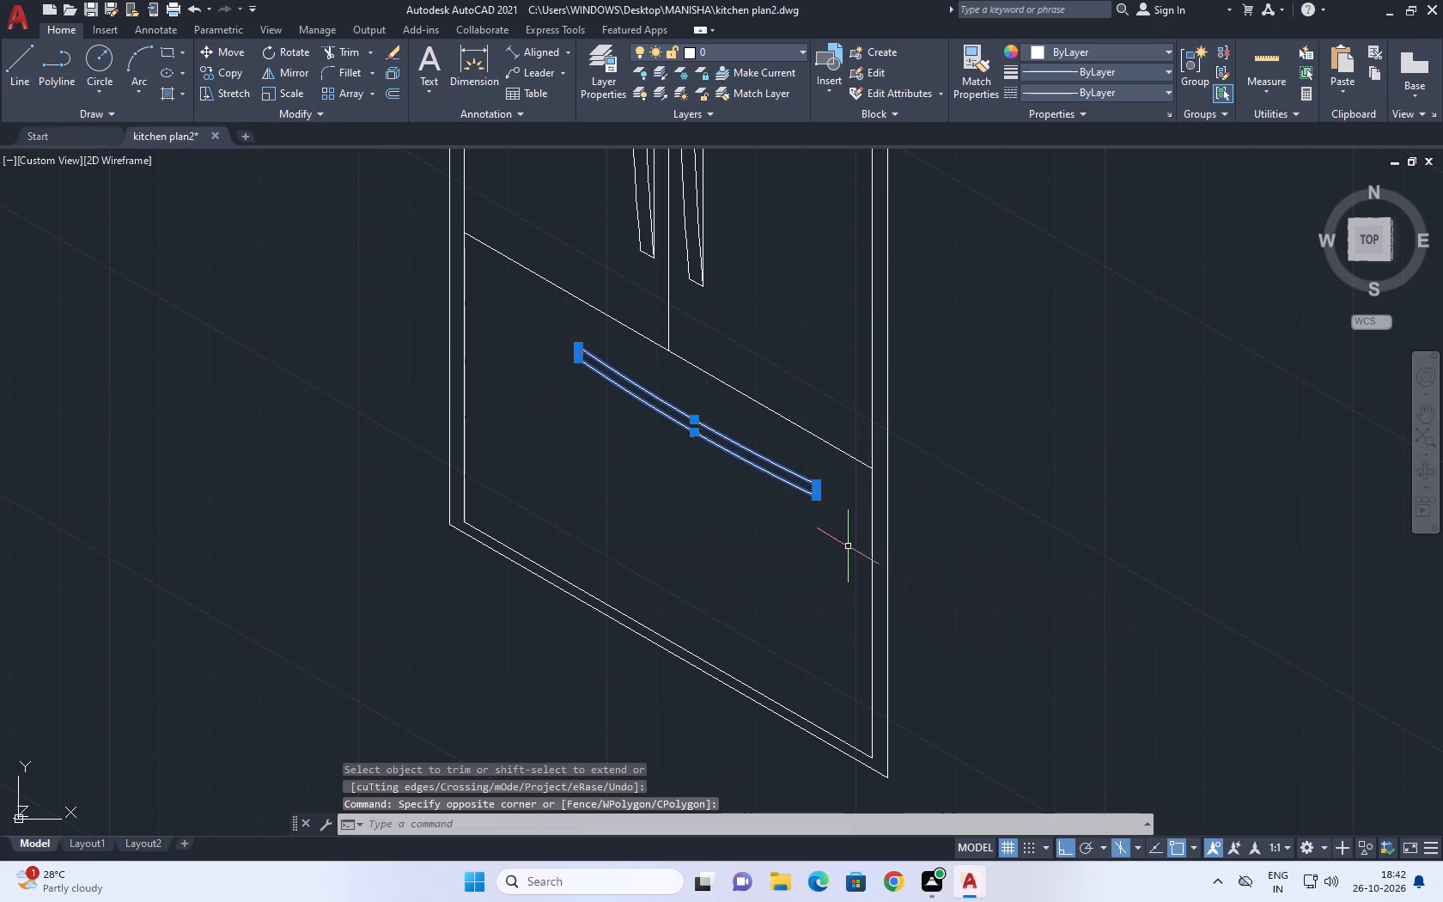
type("m")
key("space")
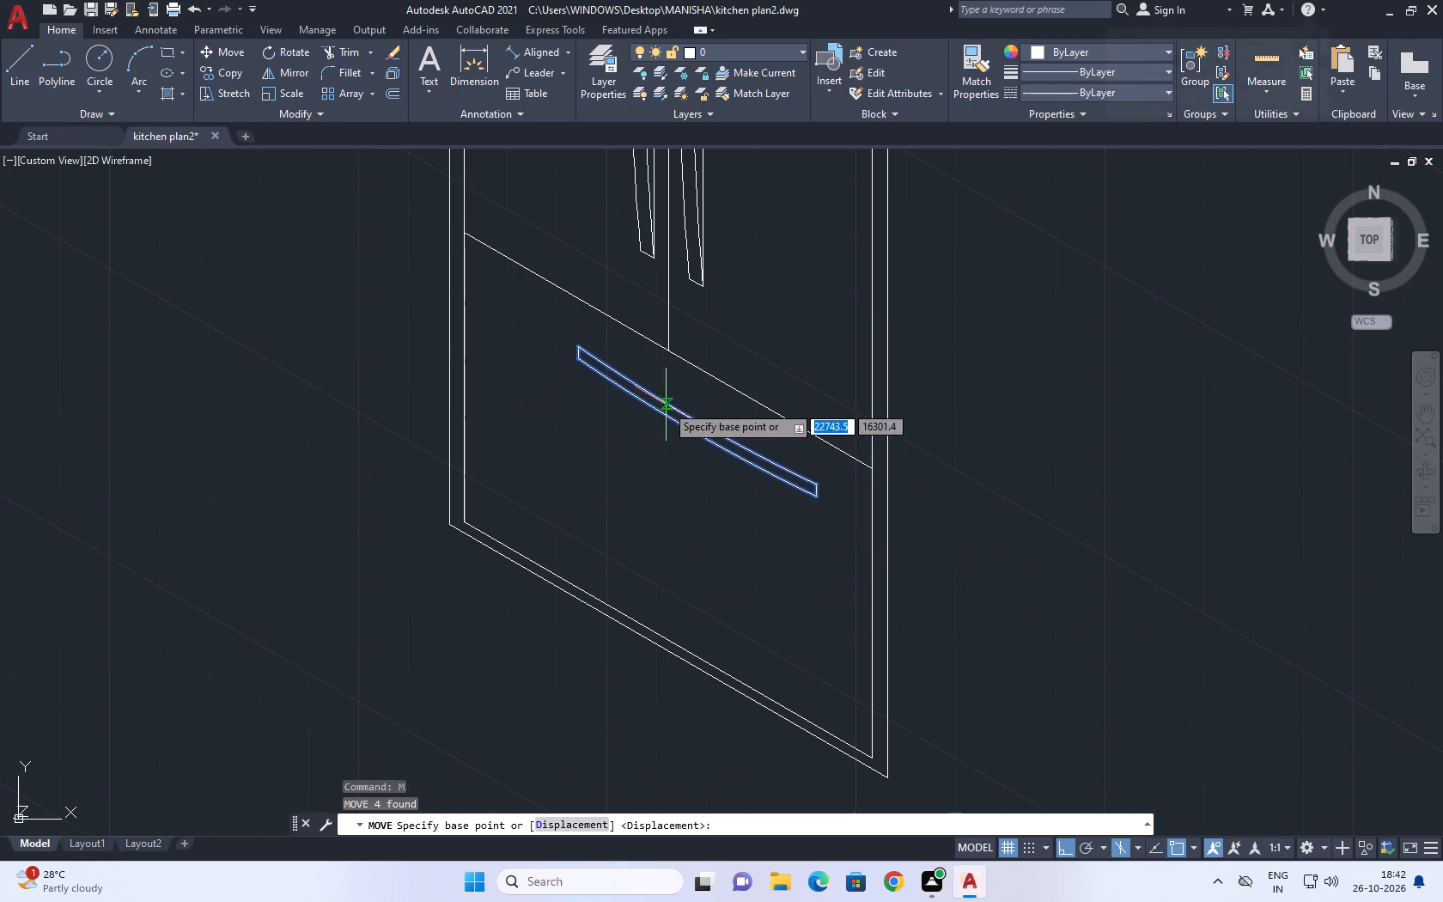
left_click_drag(692, 421, 691, 411)
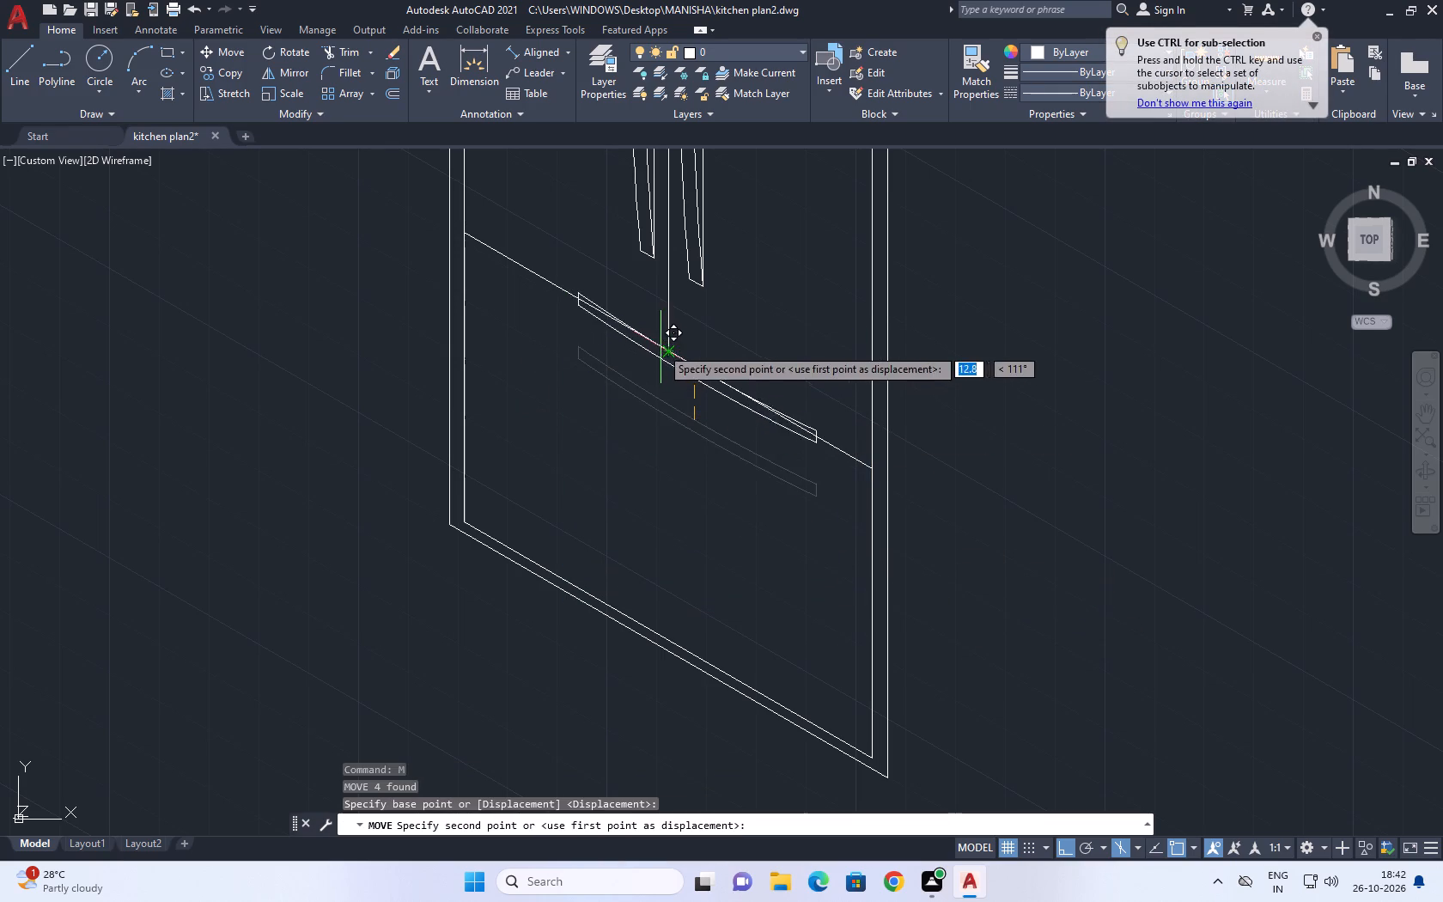
left_click(661, 347)
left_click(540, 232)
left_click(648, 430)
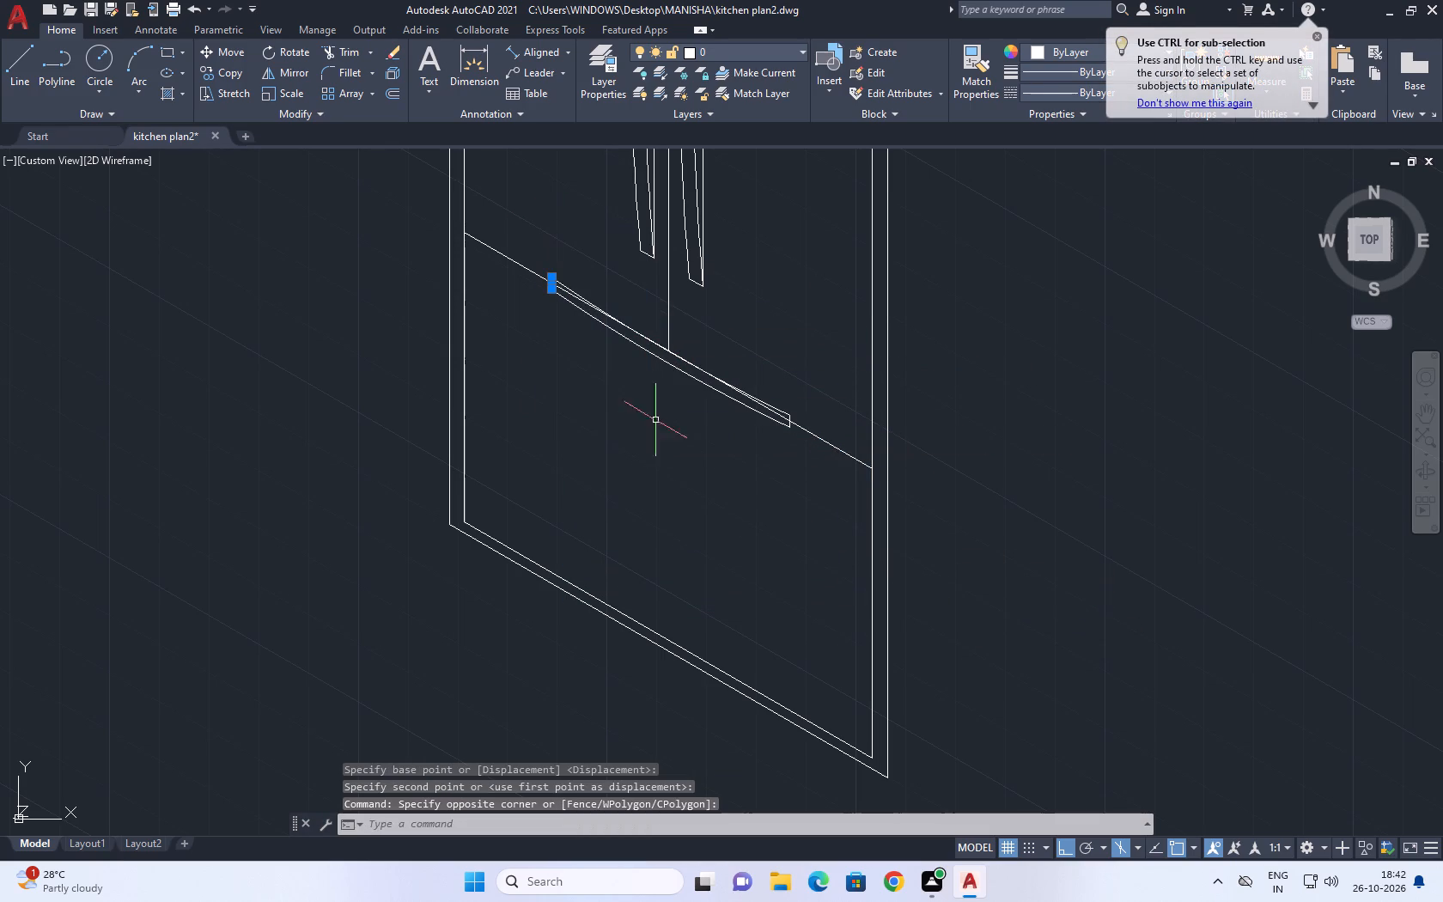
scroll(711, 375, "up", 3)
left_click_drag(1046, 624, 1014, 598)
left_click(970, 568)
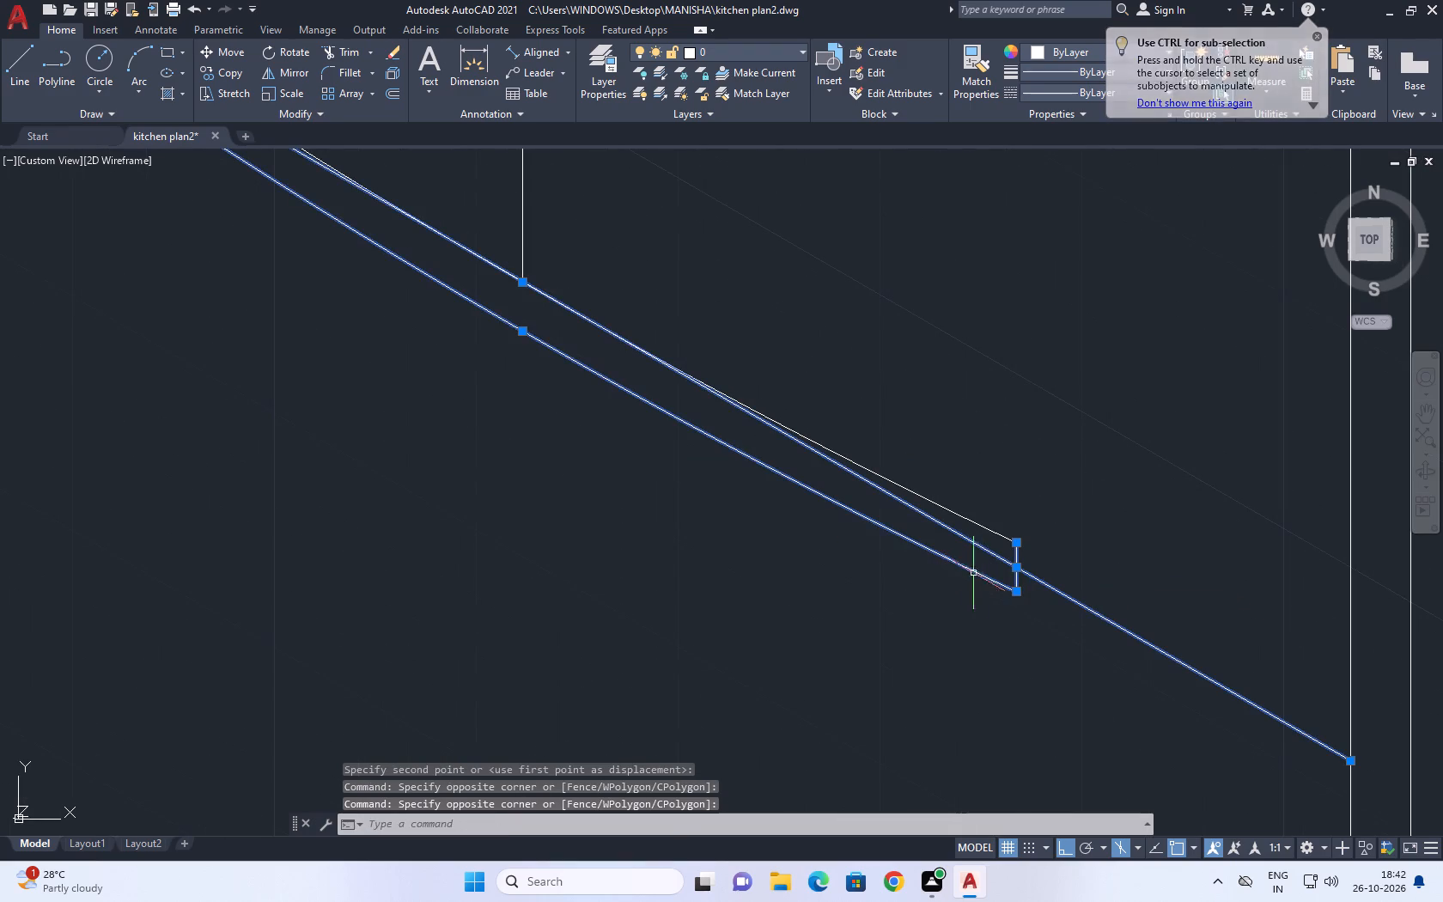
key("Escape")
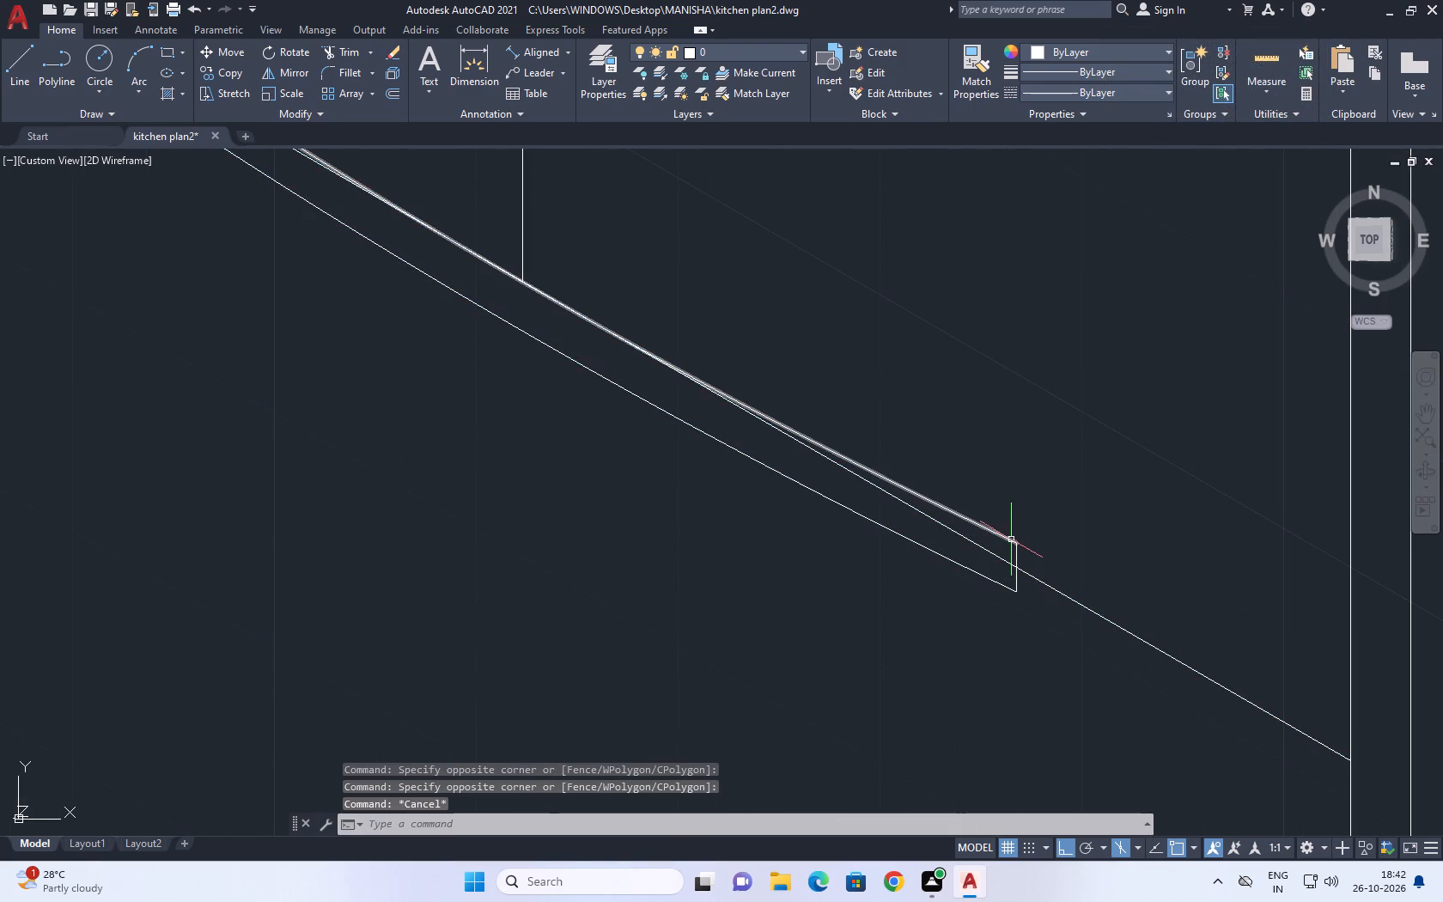
Move the curved drawer handle straight down from the bottom panel's top edge so it sits slightly below, centred under the door divider.
scroll(1027, 576, "up", 6)
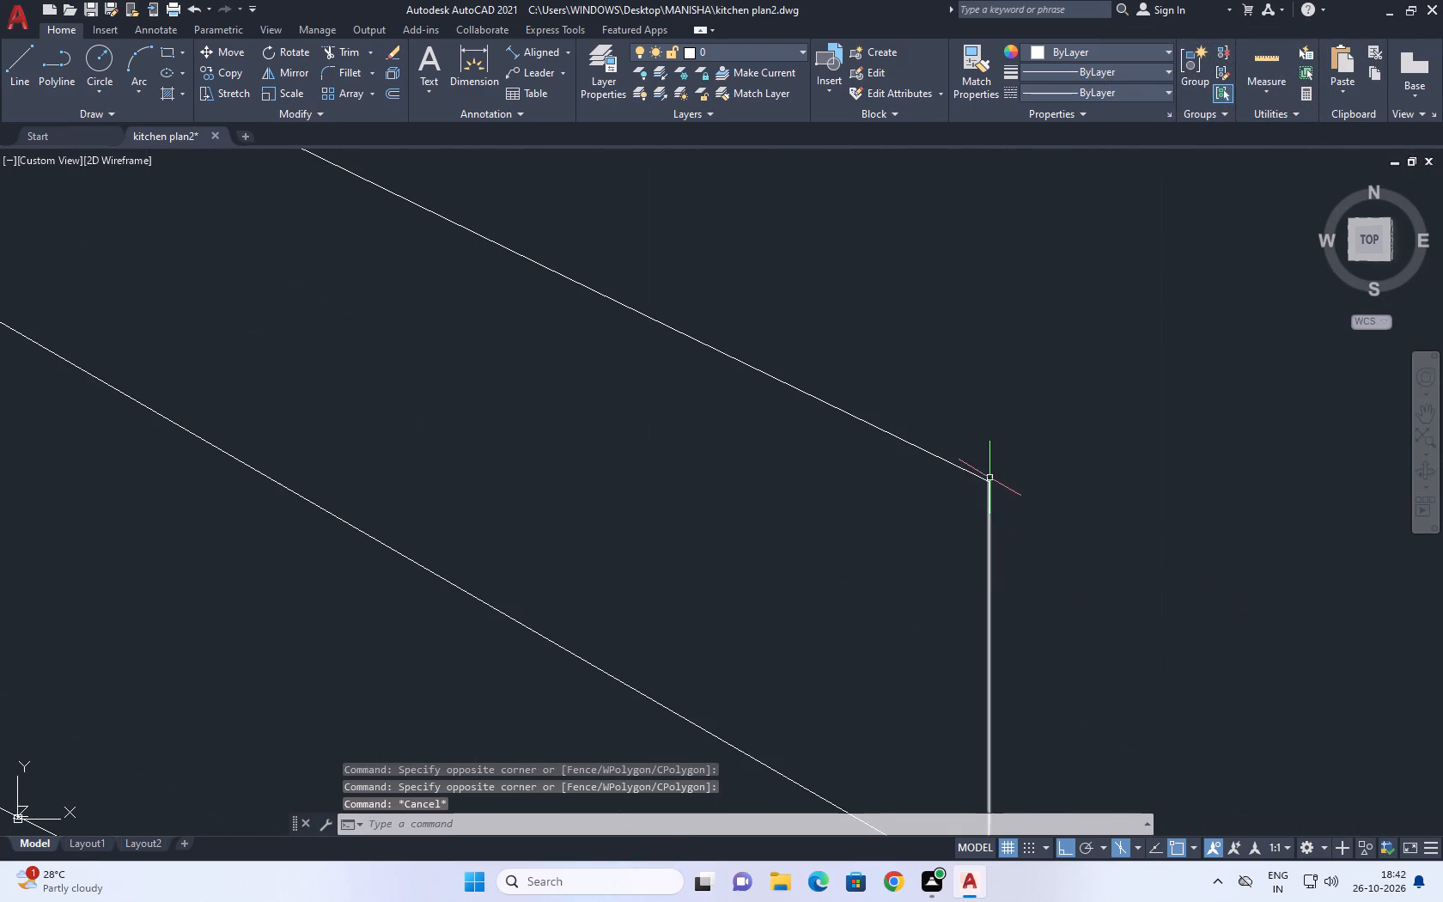
scroll(970, 474, "up", 3)
left_click_drag(1084, 564, 1066, 552)
left_click(882, 360)
scroll(928, 414, "down", 4)
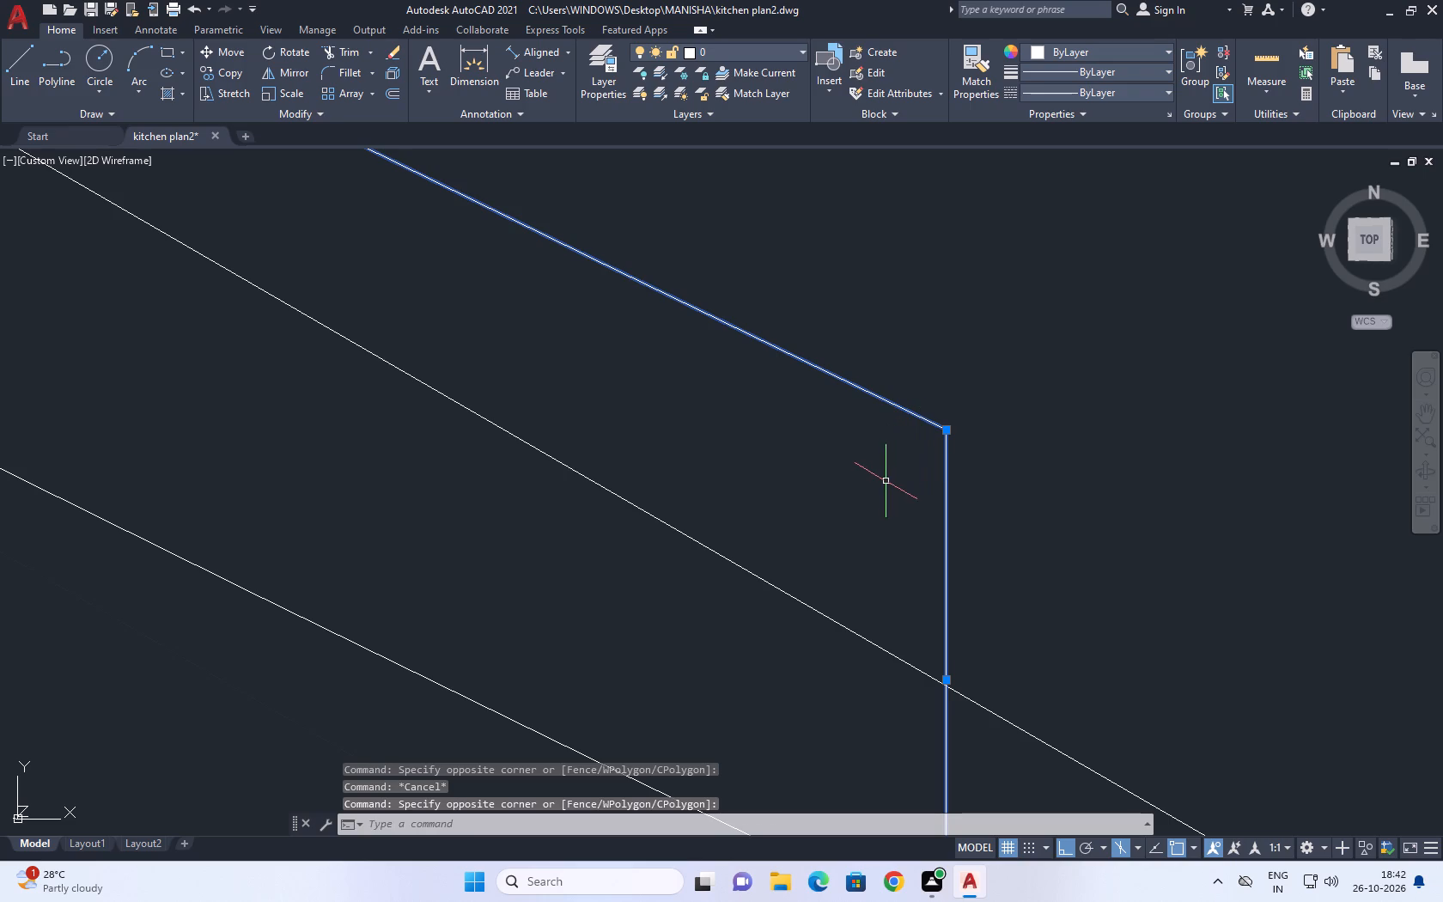
scroll(937, 548, "down", 4)
scroll(910, 606, "up", 1)
left_click_drag(908, 596, 898, 587)
left_click(802, 519)
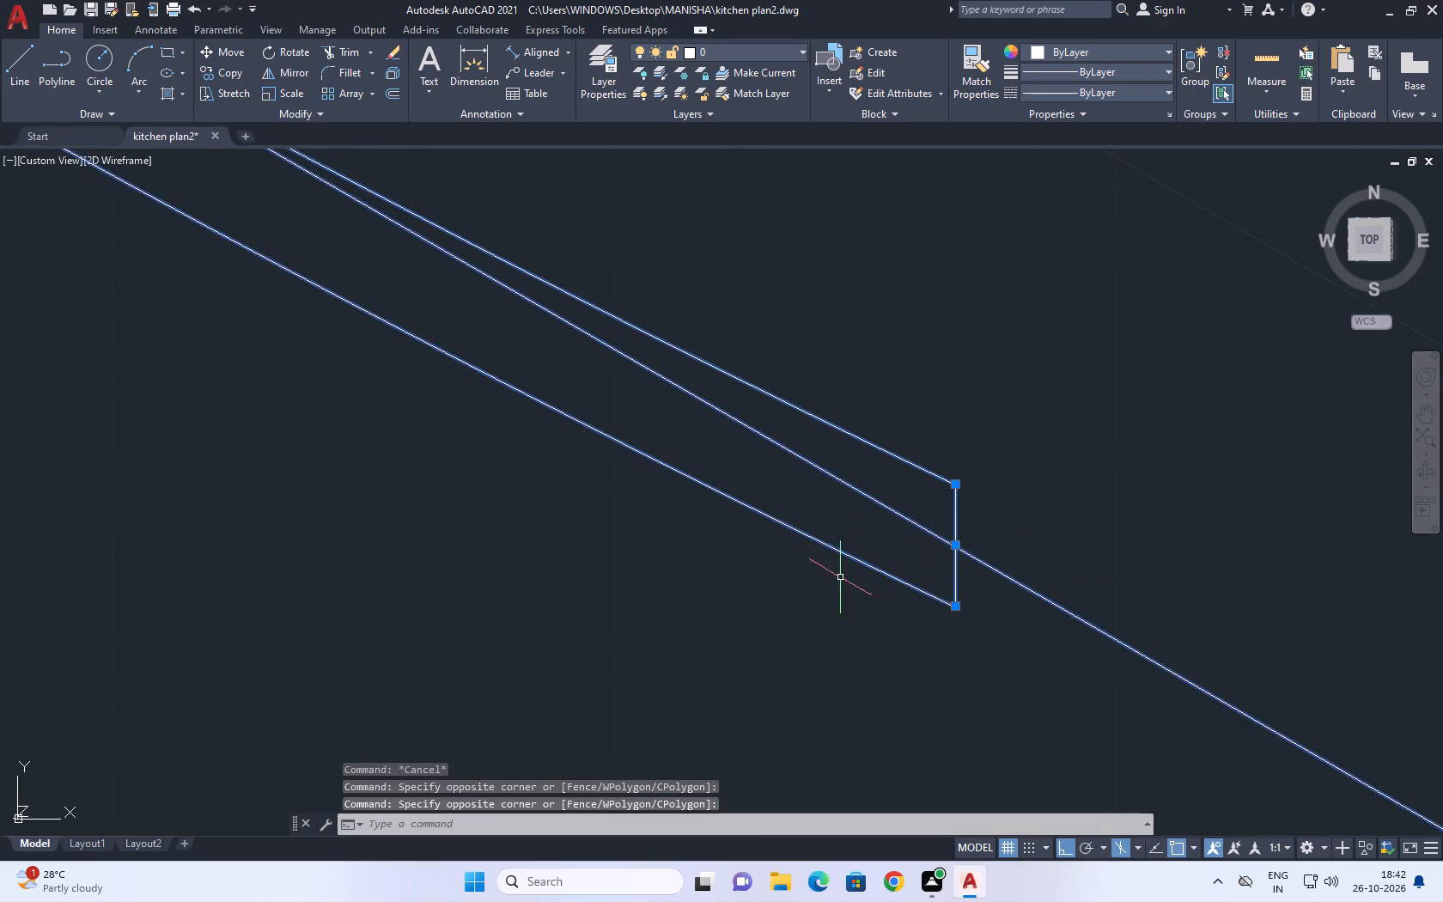
scroll(873, 593, "down", 4)
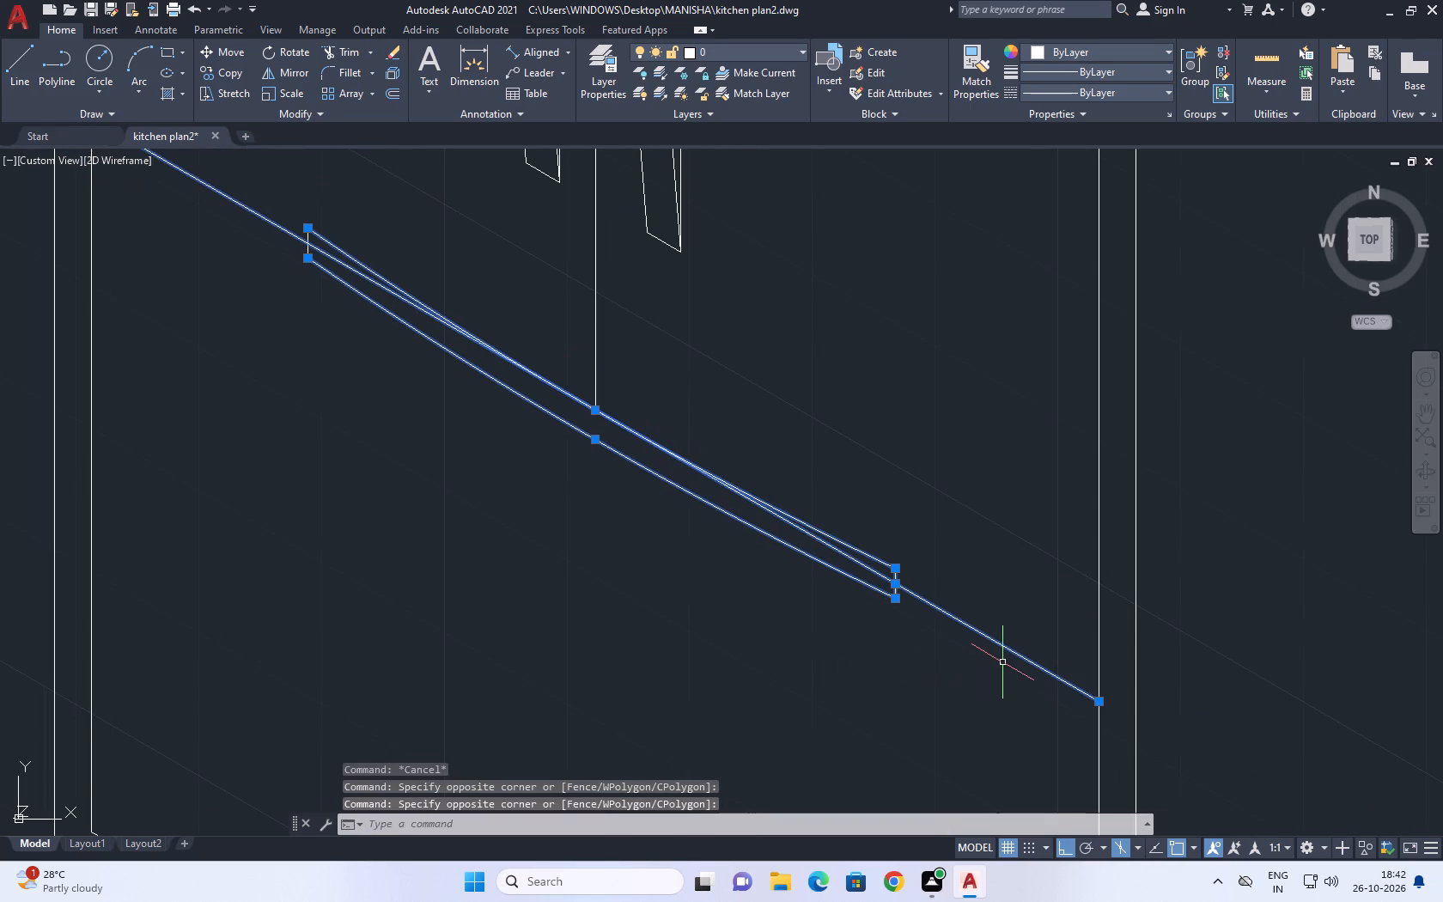
left_click(1026, 667, "shift")
left_click(979, 615, "shift")
middle_click_drag(758, 507, 1083, 730)
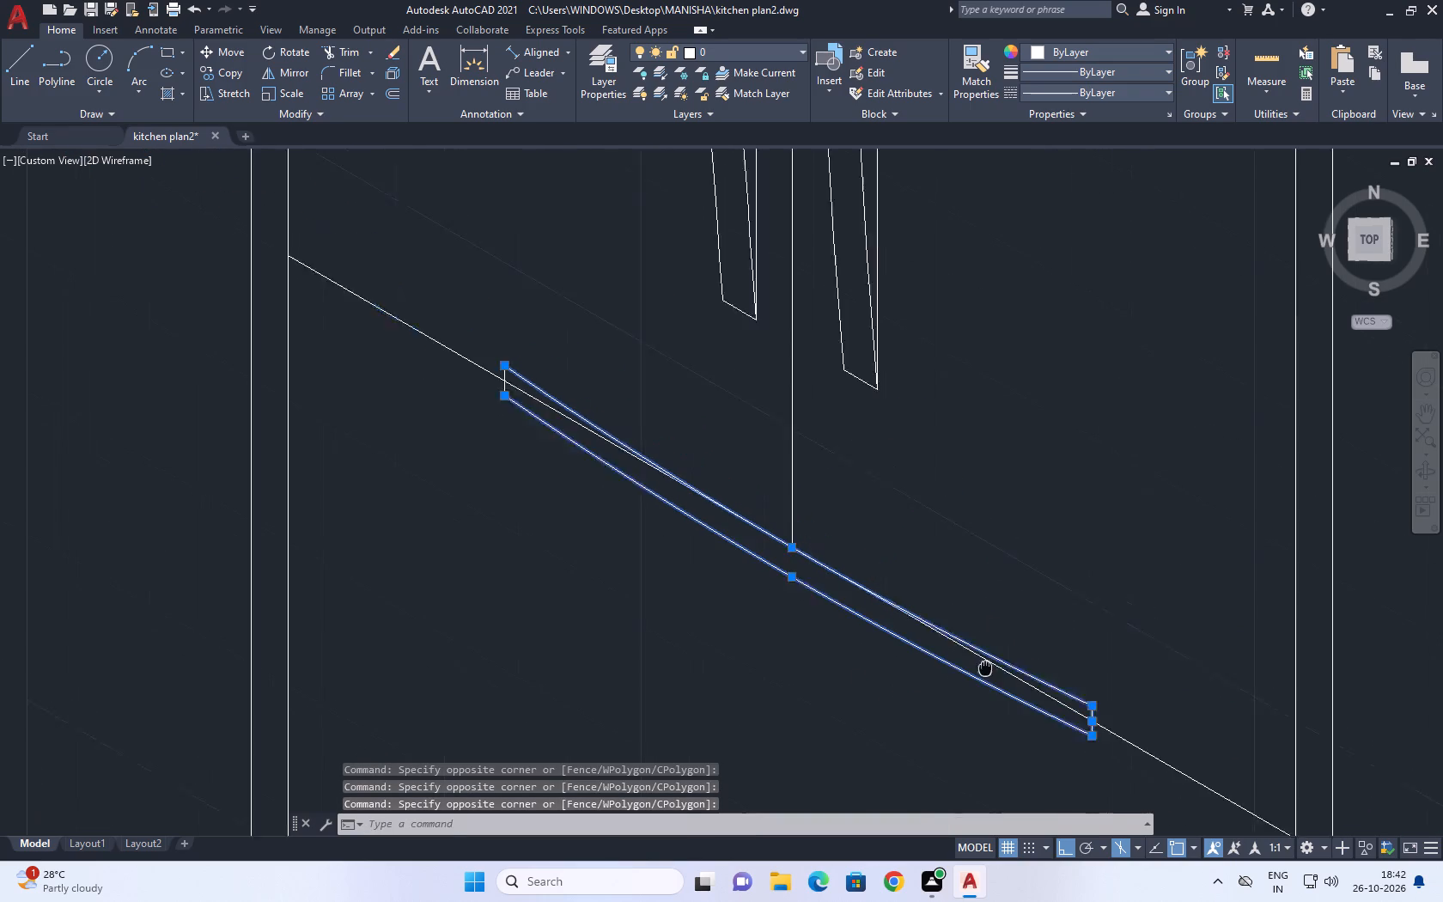
middle_click_drag(1083, 730, 1118, 747)
scroll(667, 411, "up", 2)
left_click_drag(624, 365, 624, 396)
left_click_drag(740, 759, 745, 730)
scroll(666, 508, "down", 5)
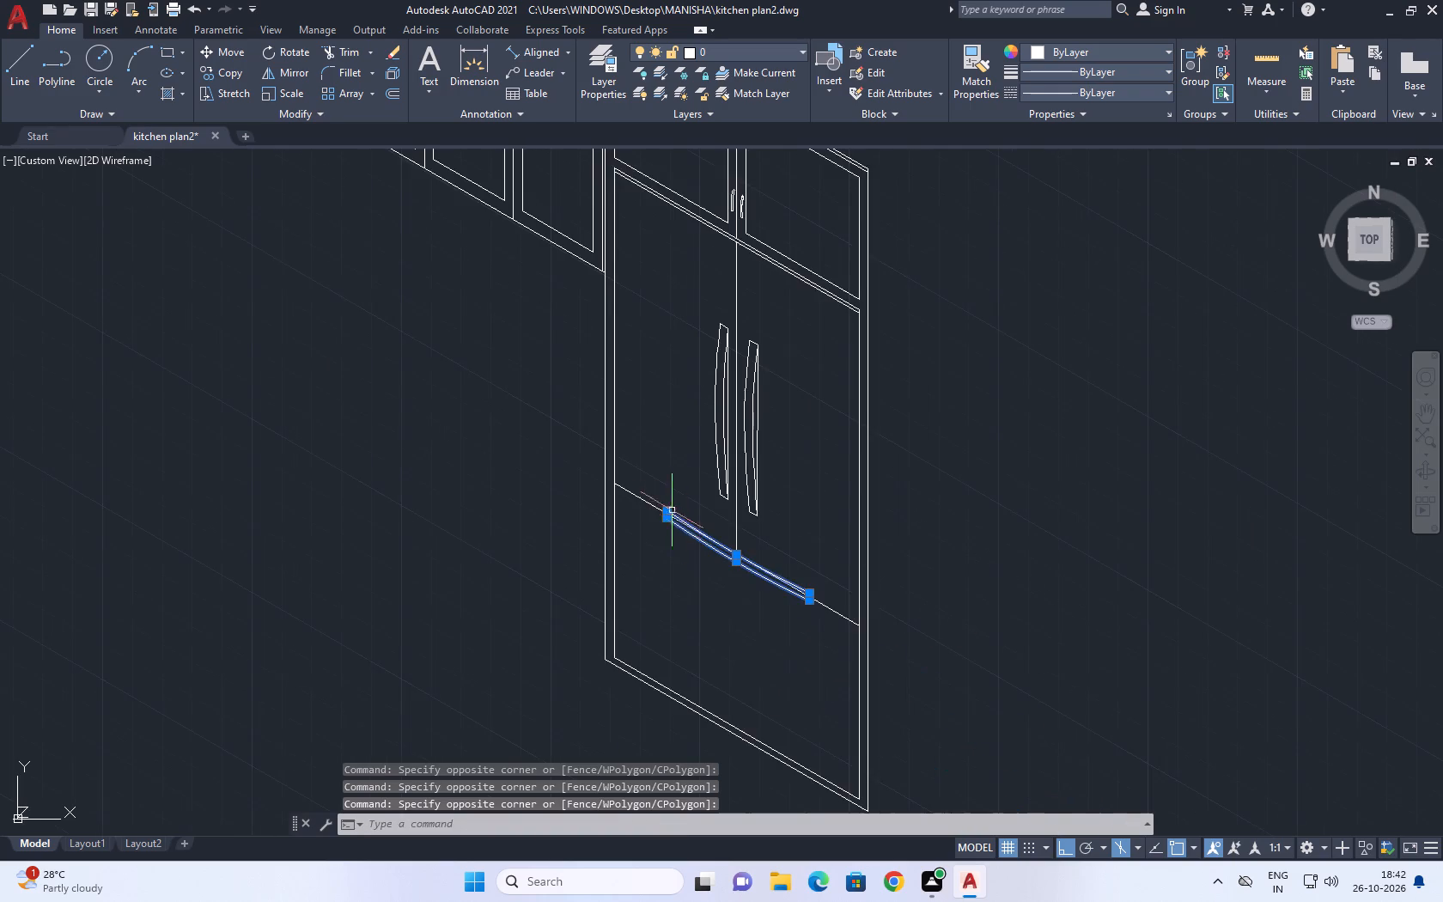
middle_click_drag(819, 668, 841, 616)
type("m")
key("space")
scroll(807, 519, "up", 3)
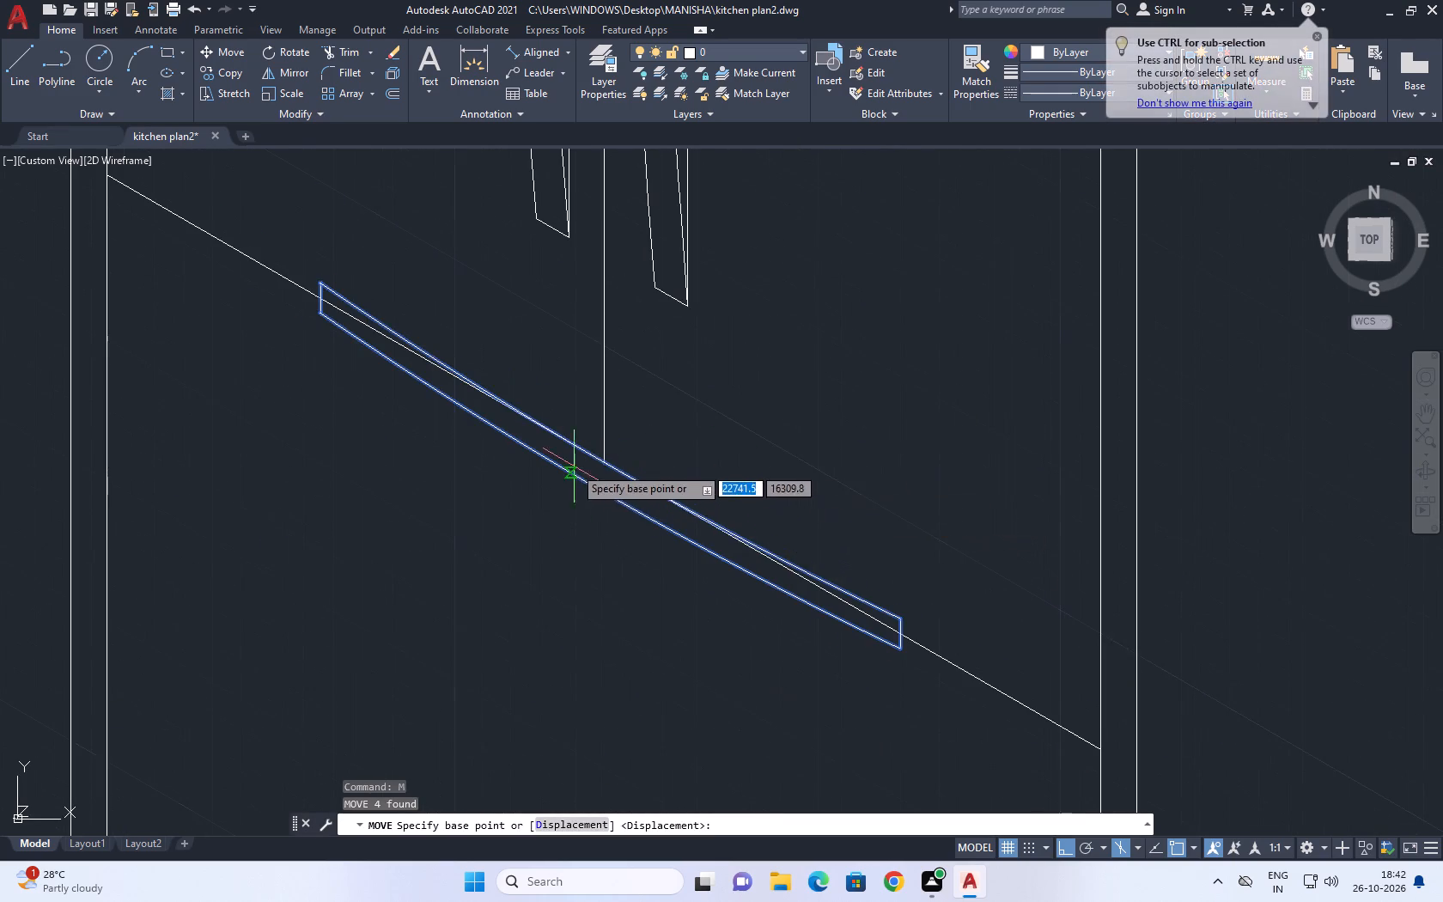
scroll(573, 466, "up", 1)
left_click(621, 460)
left_click(606, 538)
Save the drawing as kitchen plan2 in the MANISHA folder, replacing the existing file.
scroll(782, 490, "down", 5)
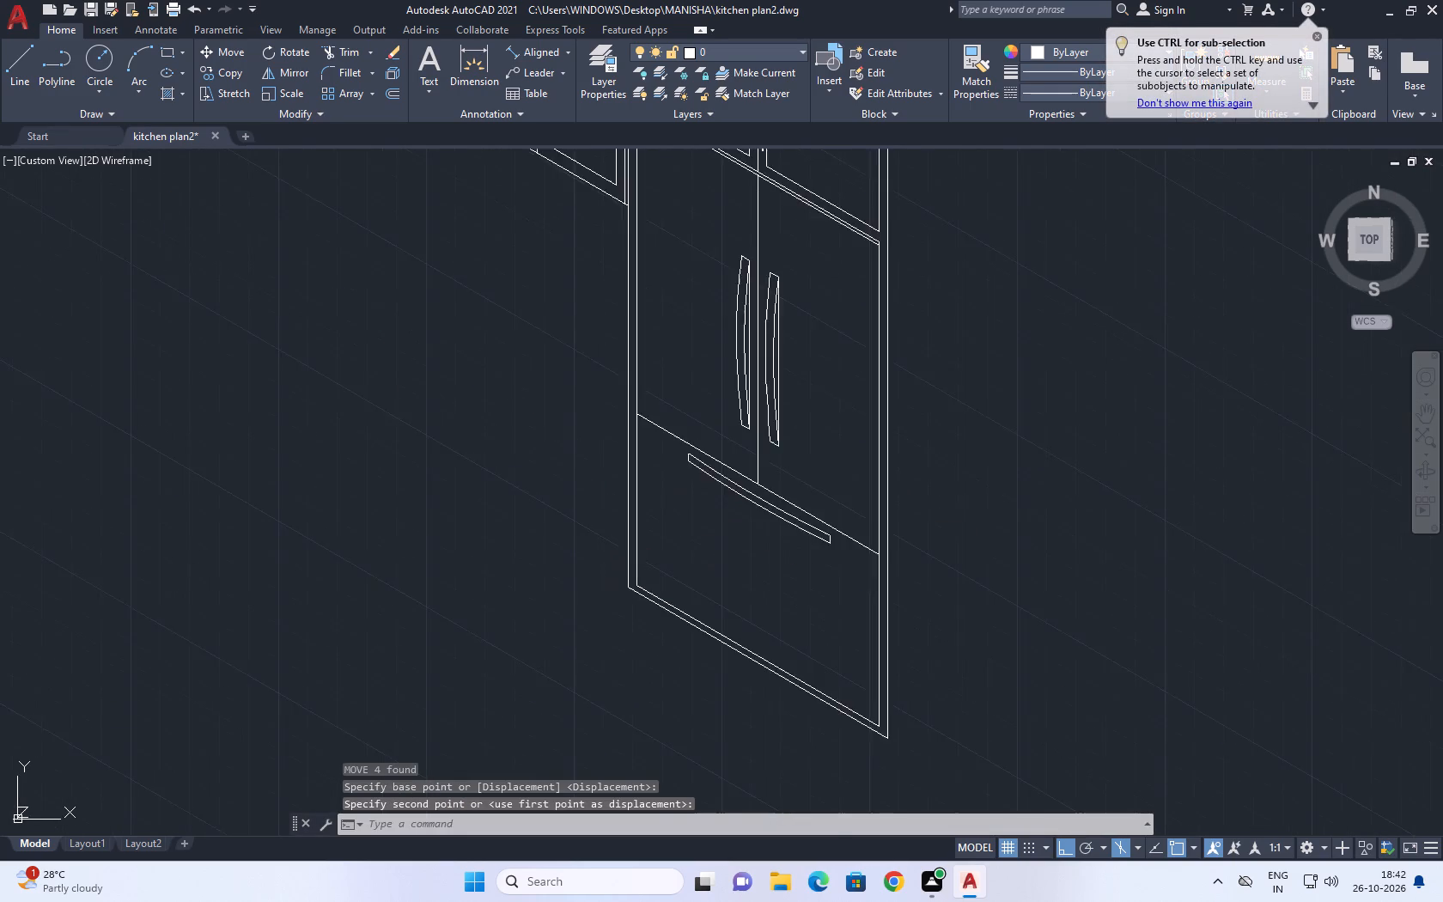
middle_click_drag(798, 485, 778, 411)
scroll(798, 485, "down", 2)
middle_click_drag(648, 361, 703, 461)
scroll(703, 461, "down", 2)
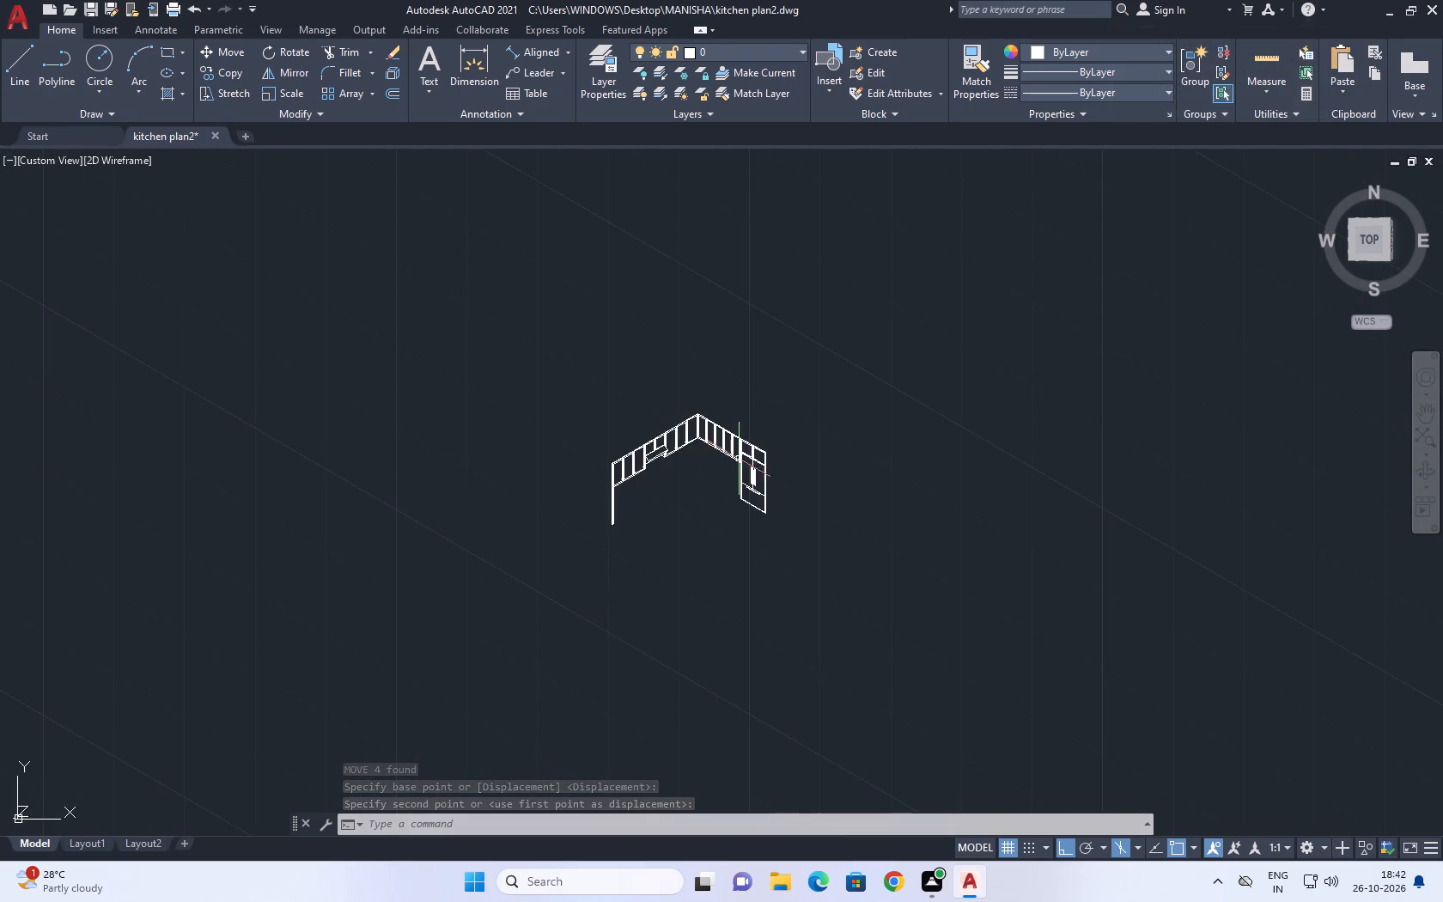
scroll(771, 446, "down", 2)
middle_click_drag(789, 442, 758, 439)
scroll(786, 438, "down", 1)
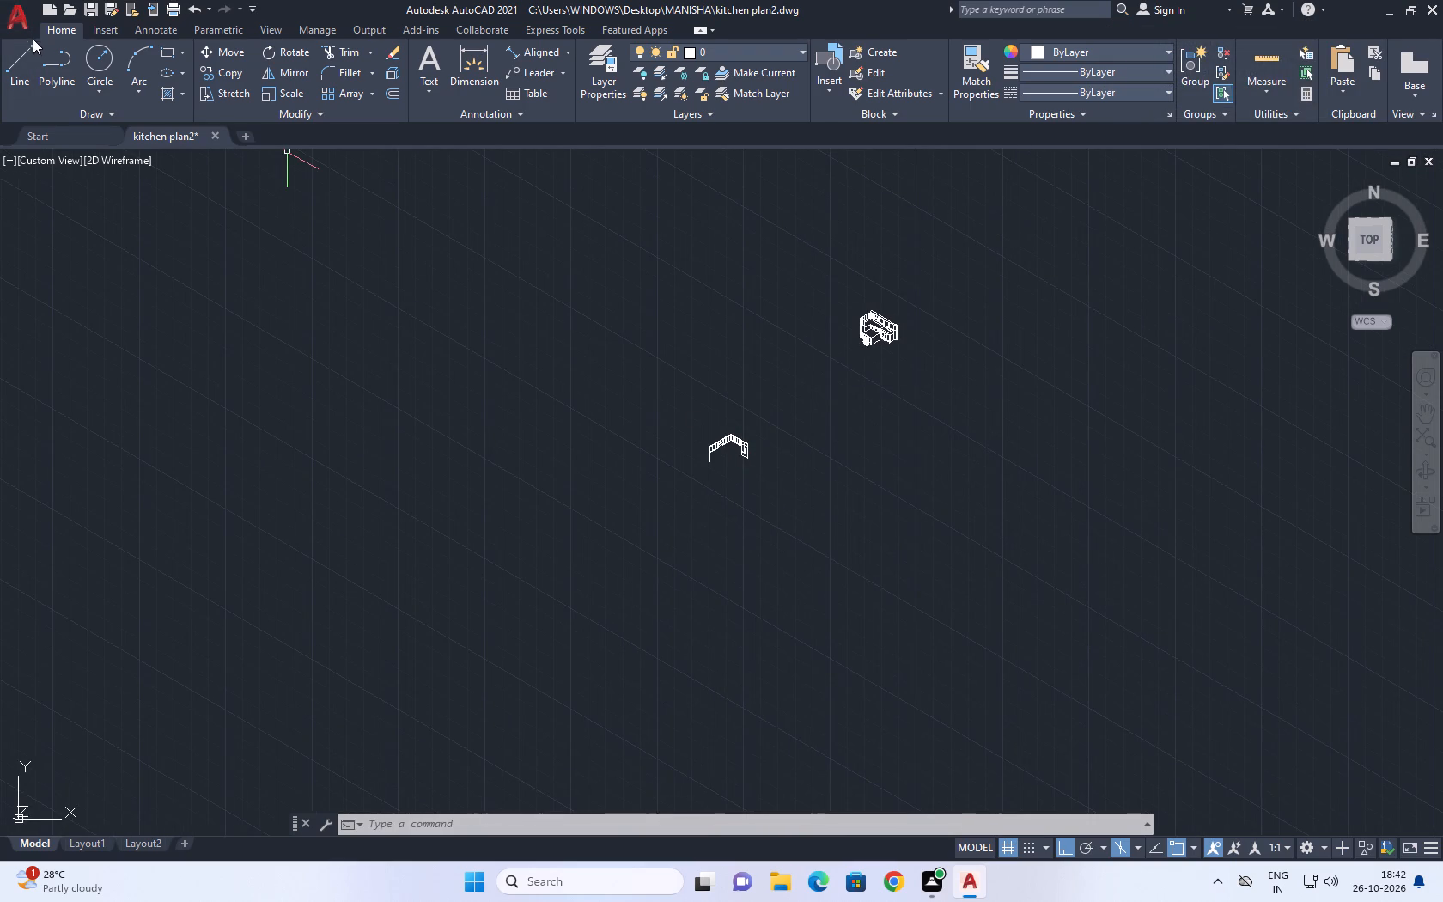
left_click(25, 28)
left_click(88, 223)
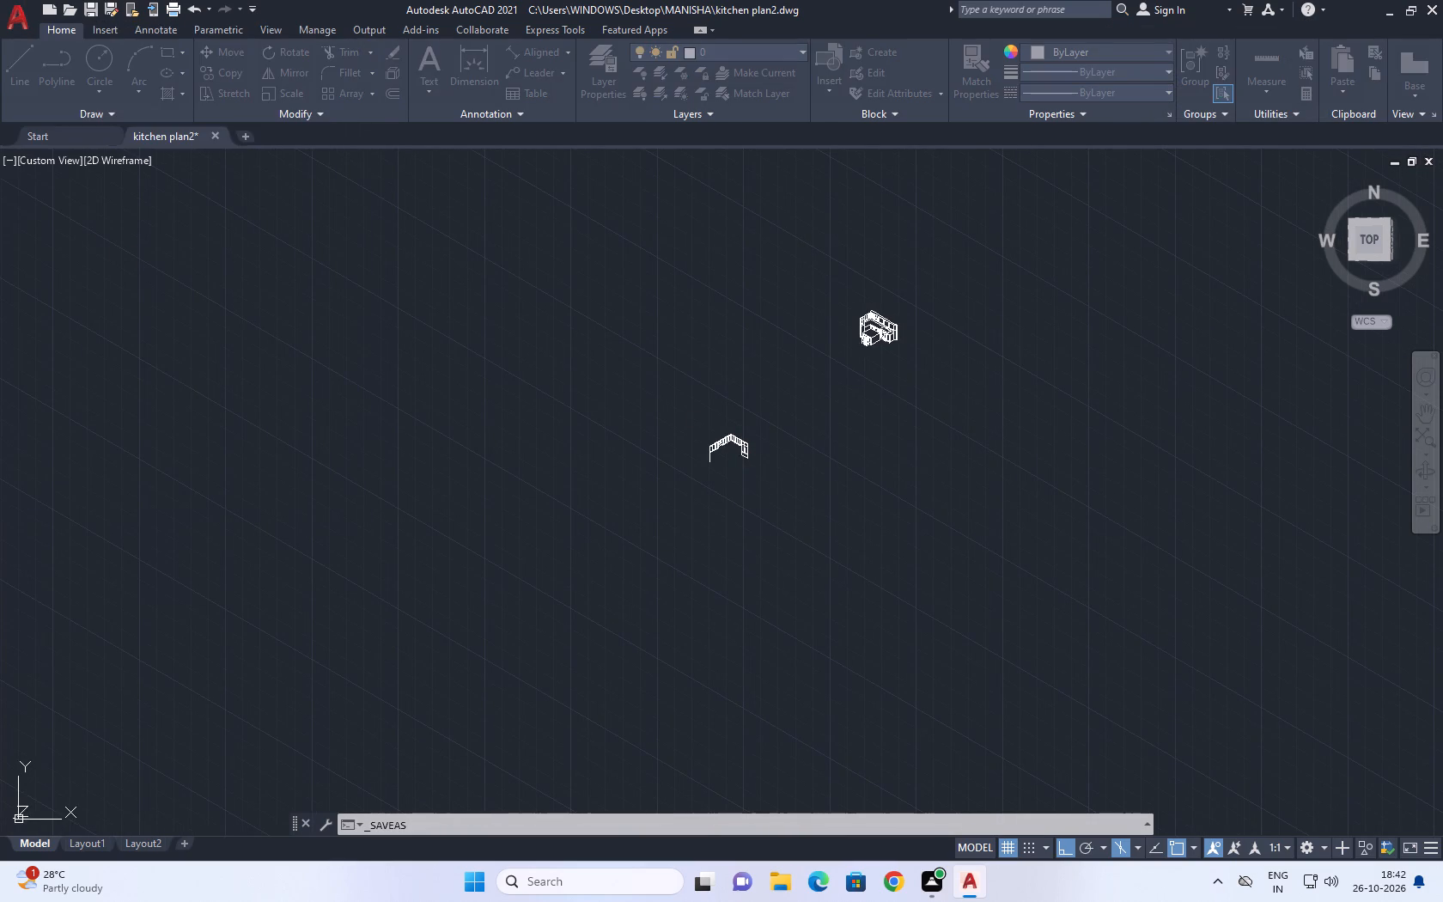
left_click(946, 600)
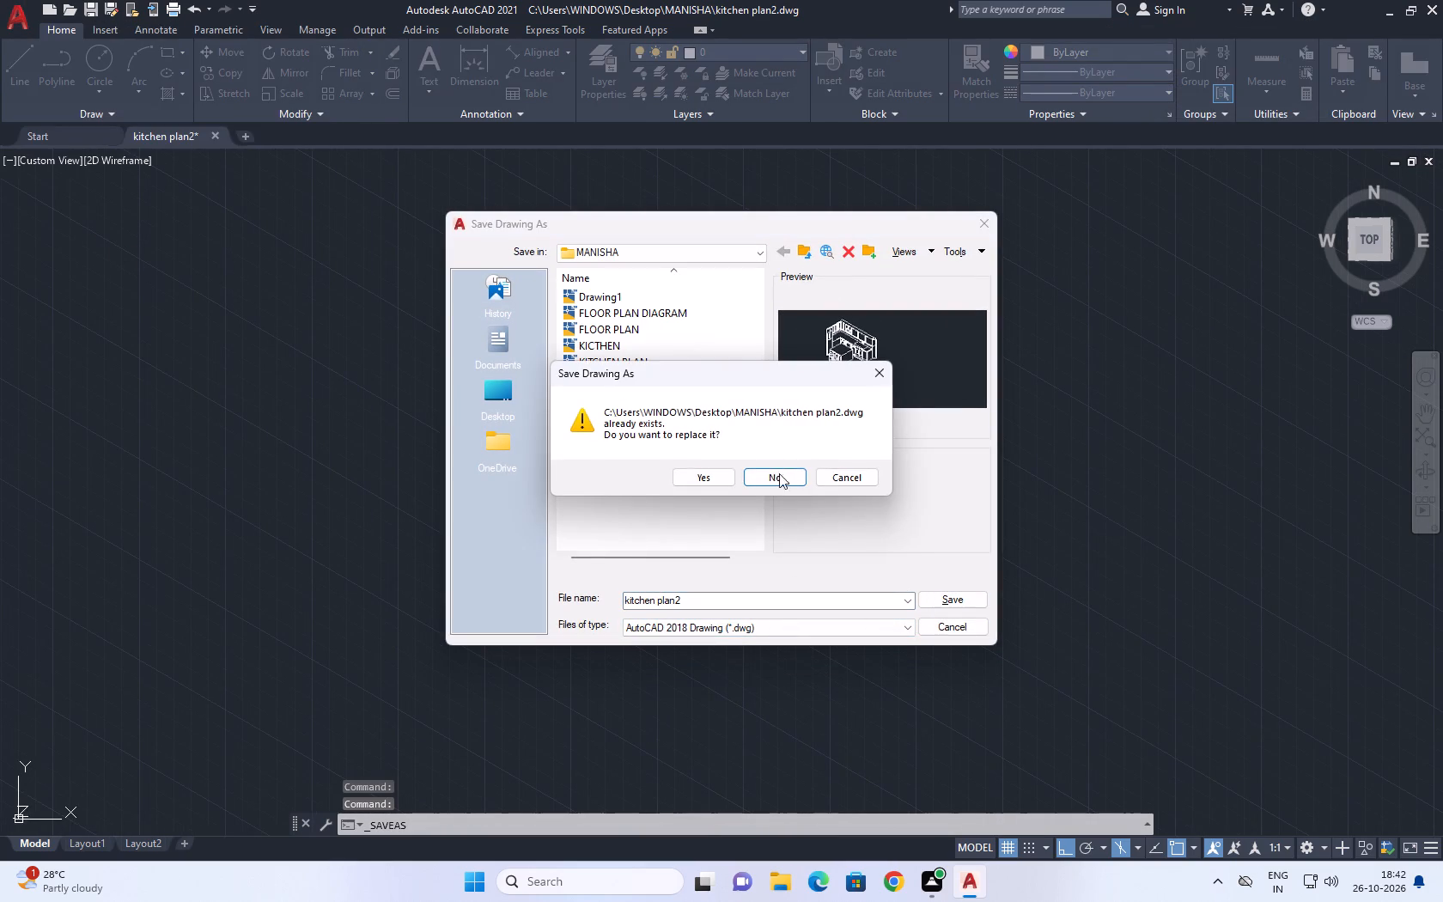
left_click(717, 475)
Examine both wall cabinet runs, the vertical end panel and the tall end unit in the isometric drawing.
scroll(749, 410, "up", 2)
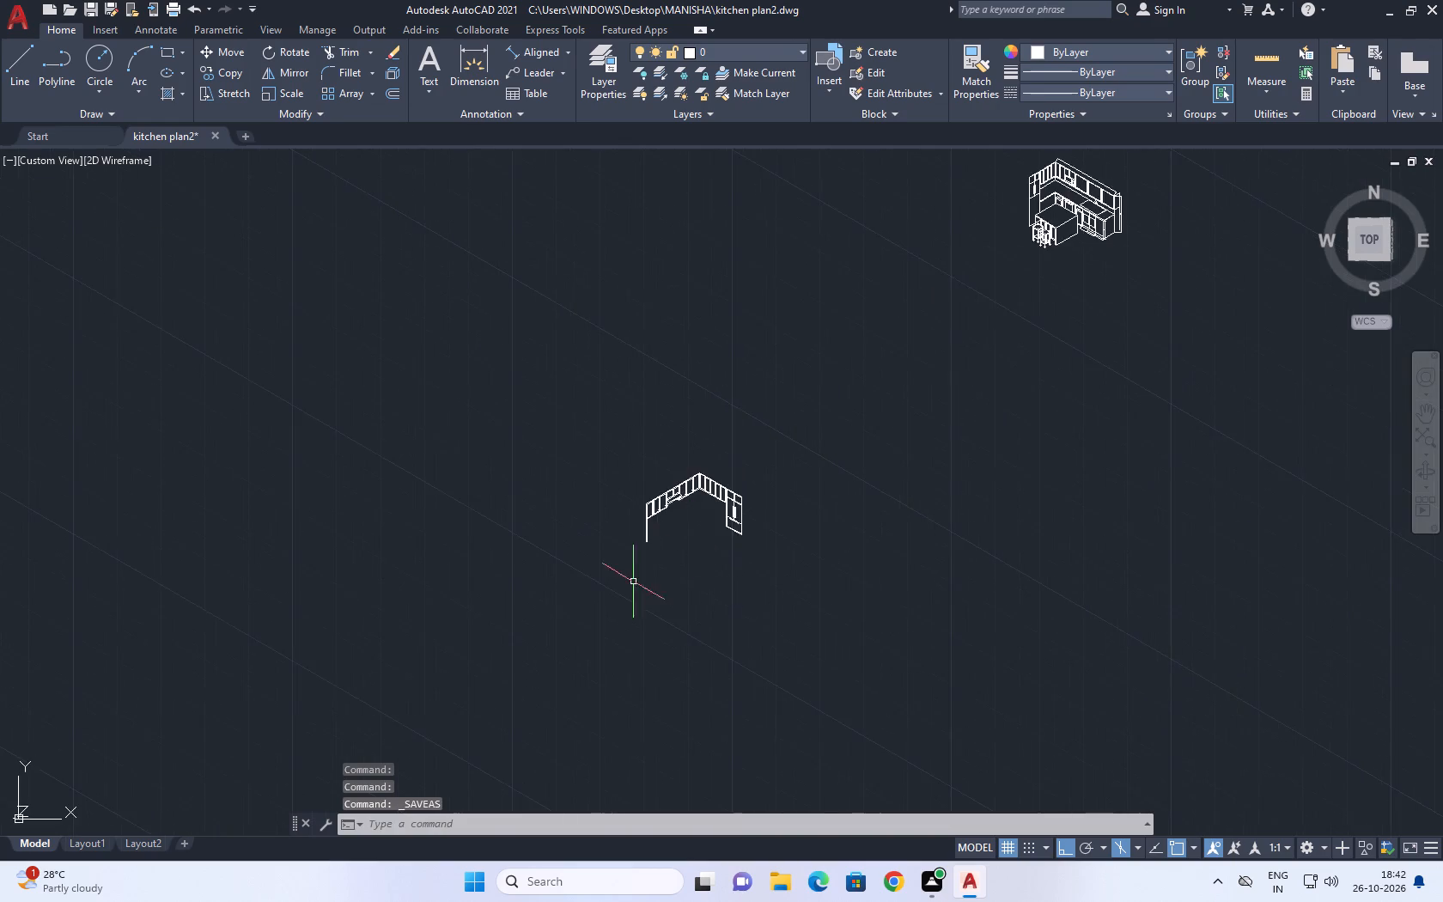
scroll(630, 574, "up", 2)
middle_click_drag(763, 399, 728, 382)
scroll(675, 416, "up", 2)
scroll(569, 416, "up", 3)
middle_click_drag(566, 415, 482, 406)
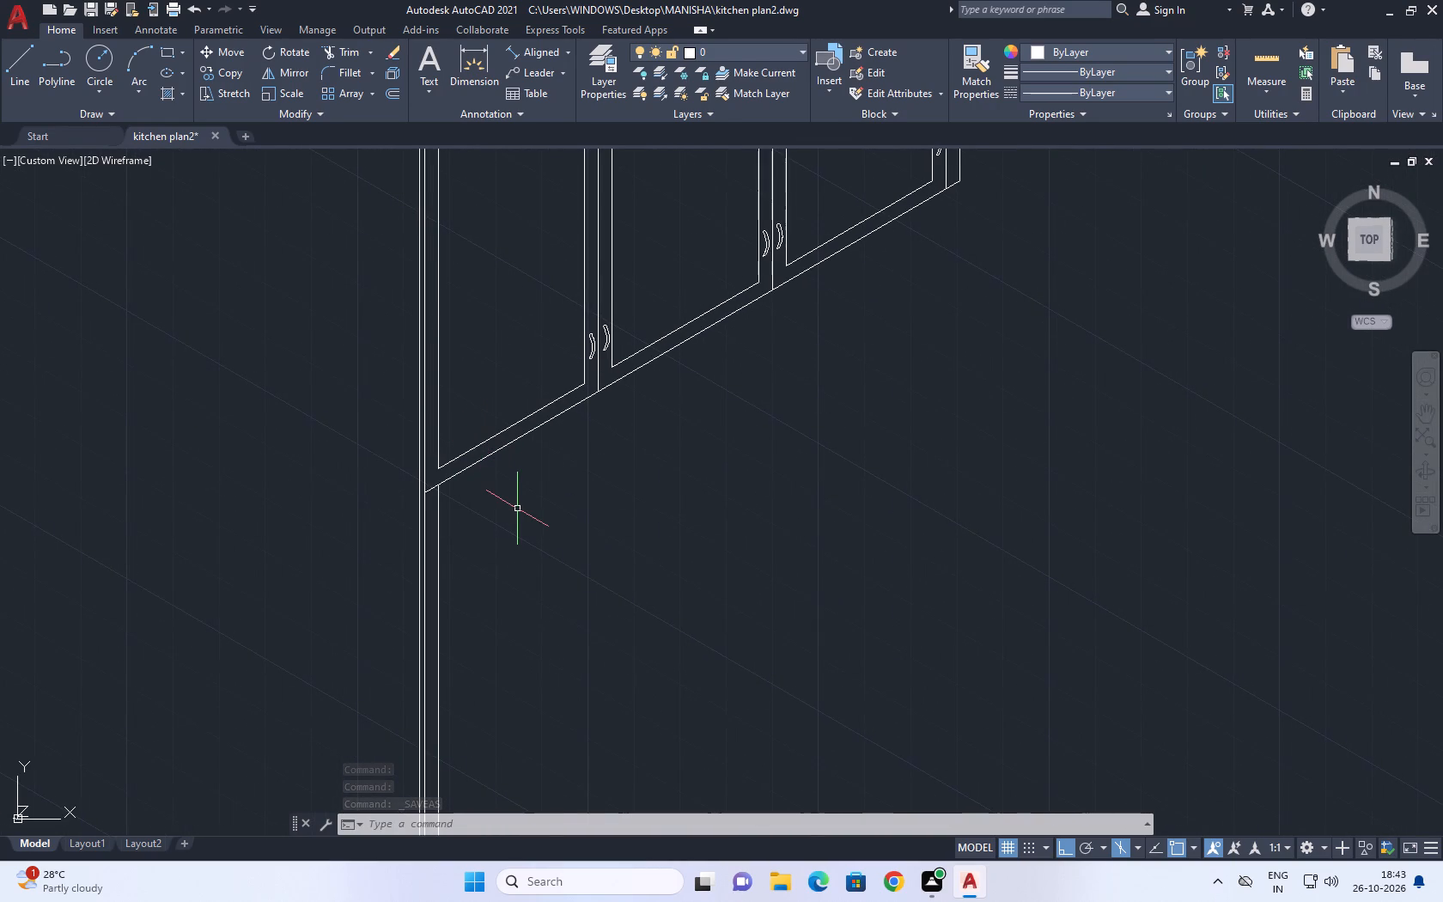
scroll(558, 518, "down", 3)
middle_click_drag(699, 522, 569, 456)
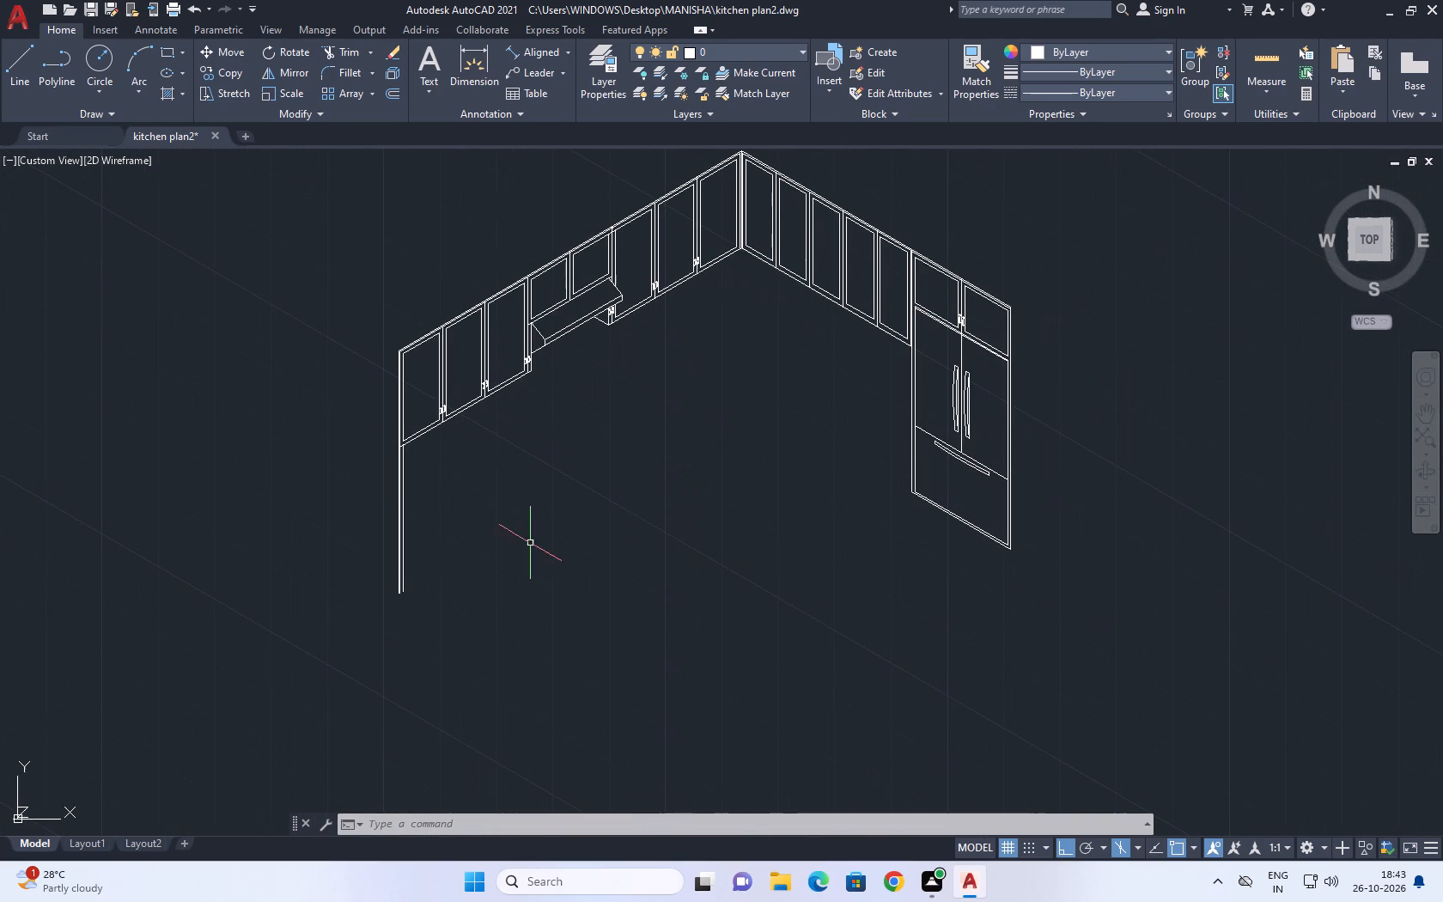
scroll(927, 364, "up", 2)
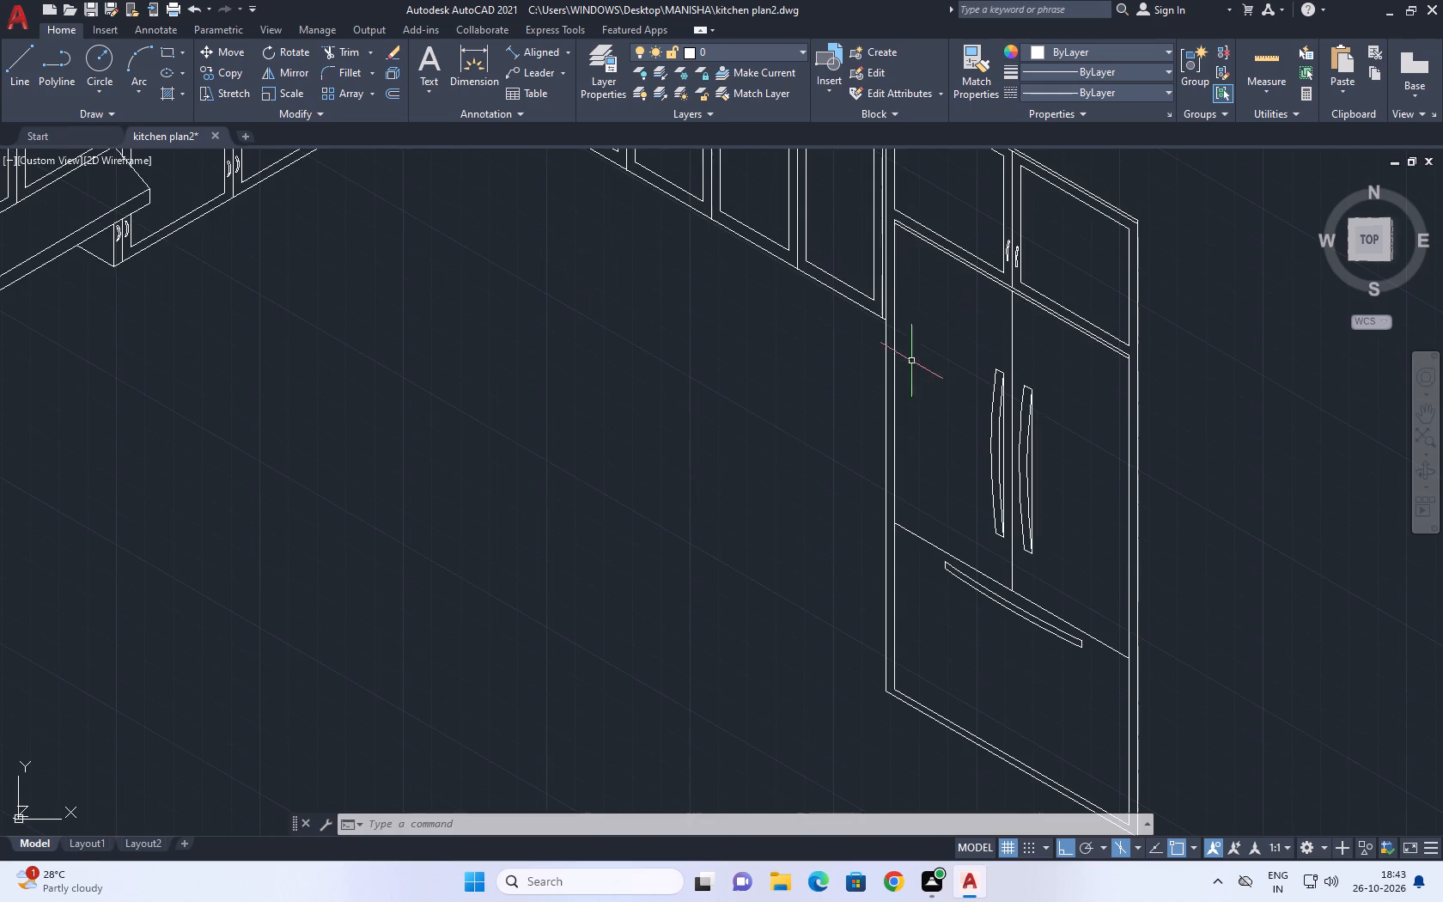
scroll(854, 288, "up", 2)
middle_click_drag(976, 416, 860, 444)
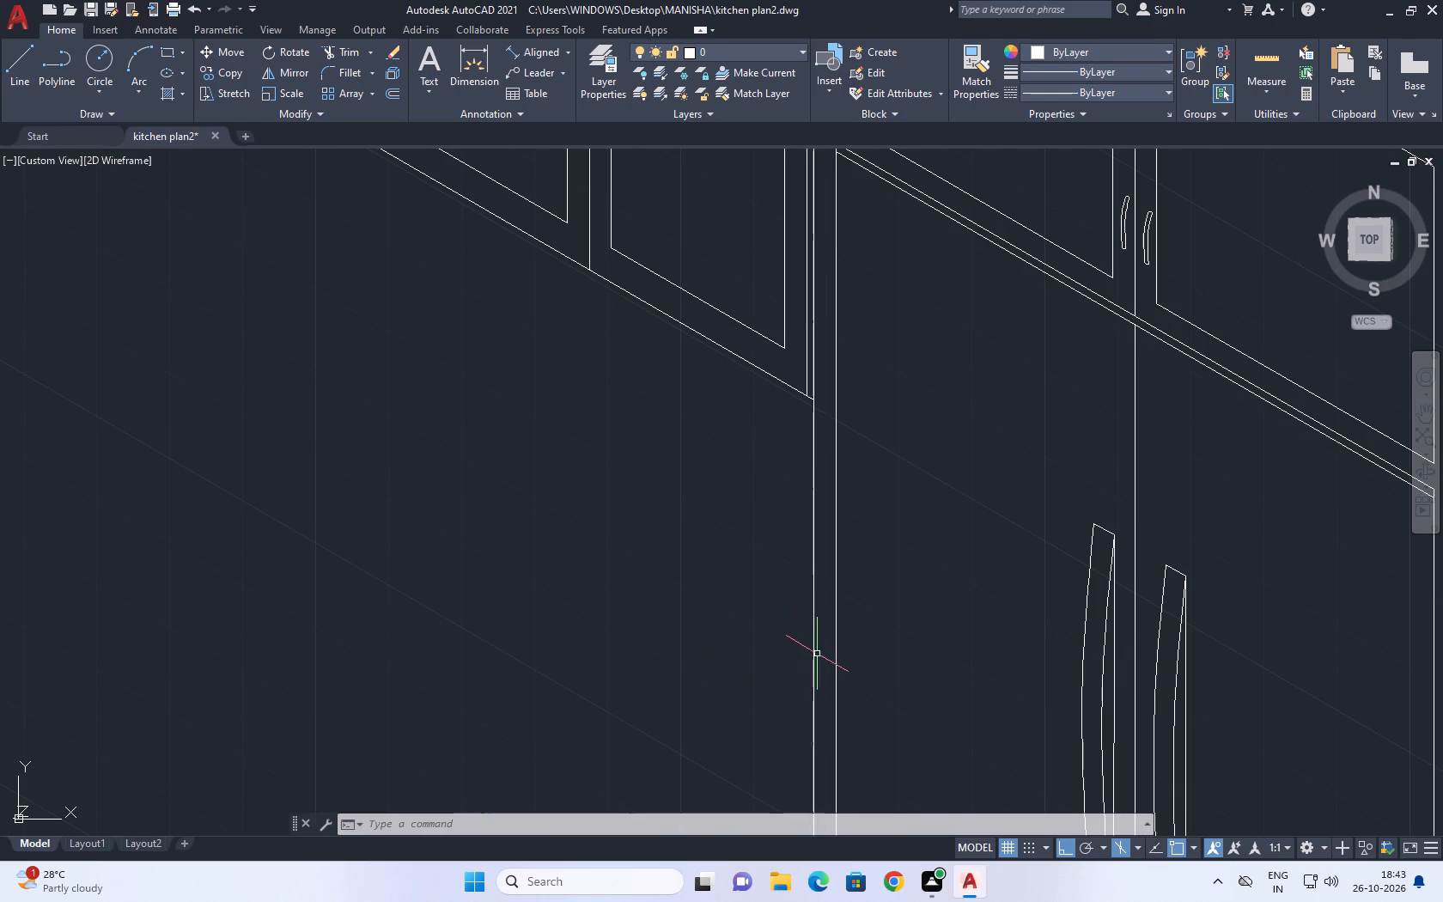
scroll(965, 607, "down", 4)
middle_click_drag(977, 601, 918, 526)
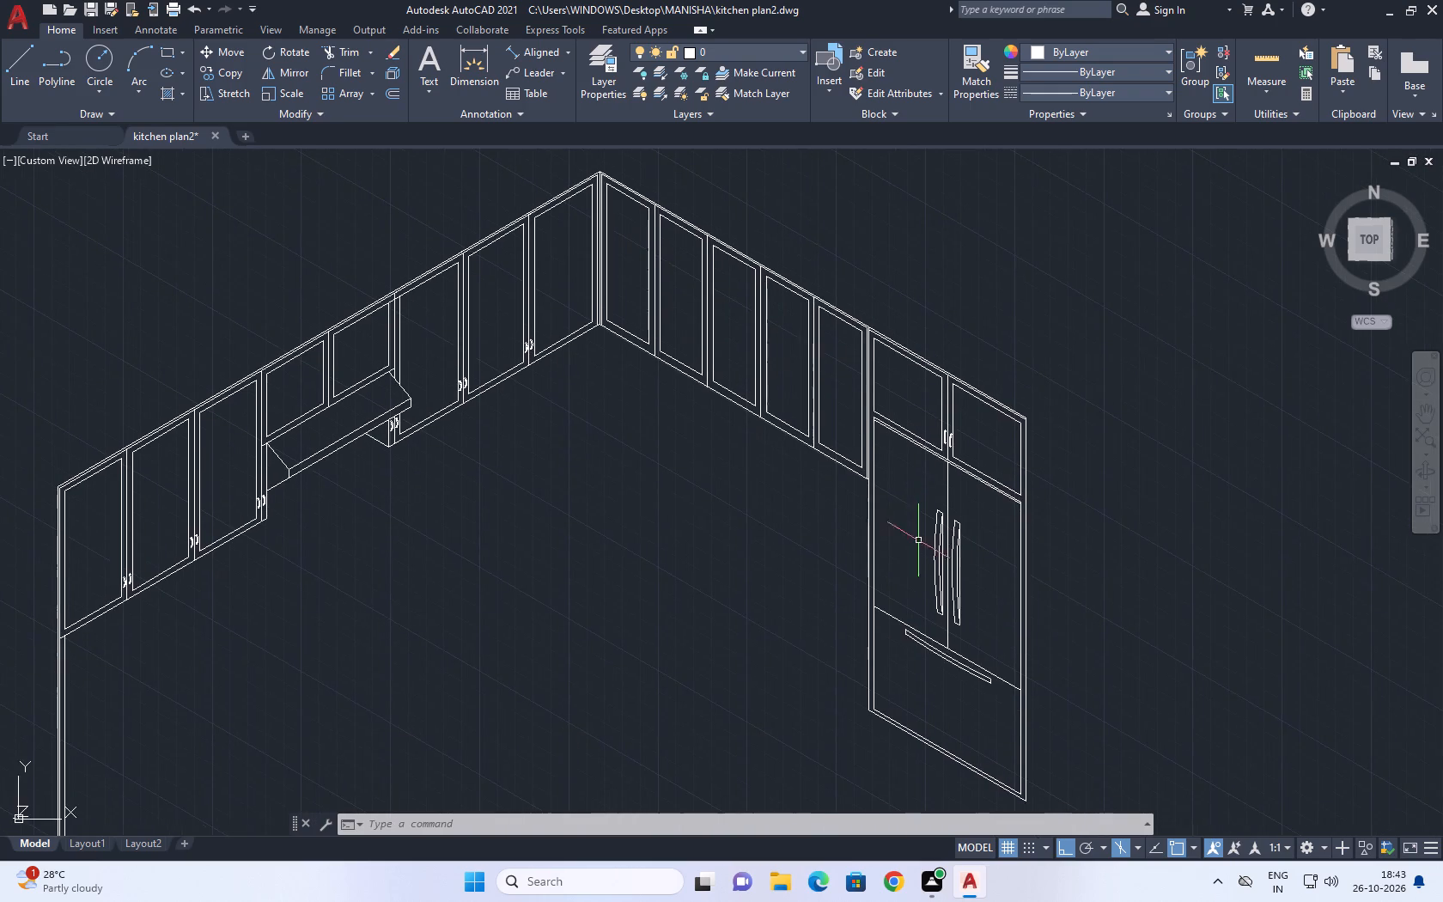
middle_click_drag(916, 552, 904, 523)
middle_click_drag(828, 496, 861, 567)
scroll(869, 569, "down", 2)
middle_click_drag(921, 648, 921, 597)
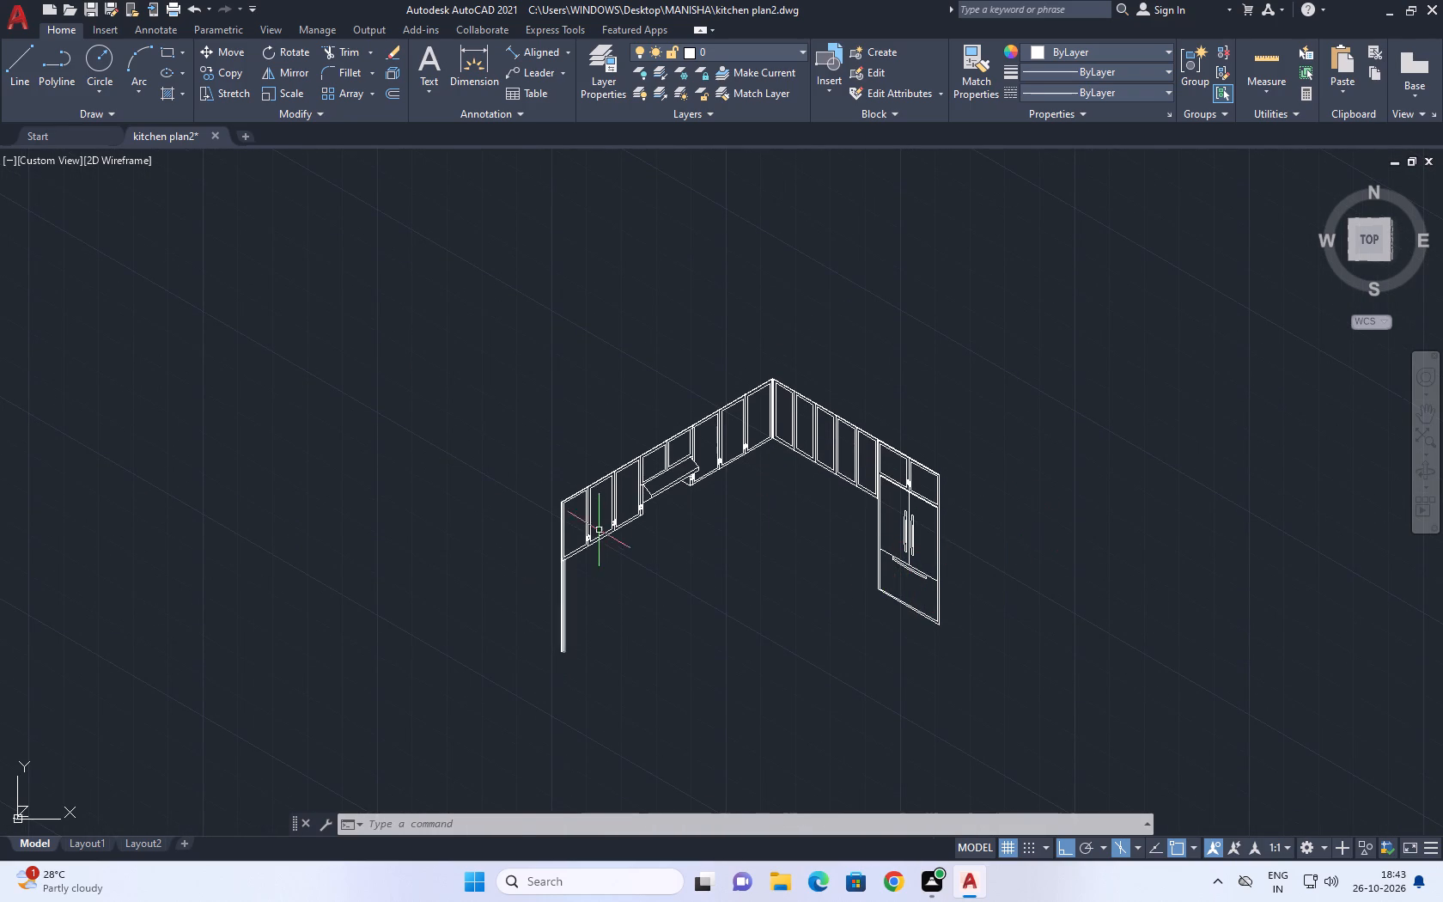
scroll(597, 517, "up", 1)
middle_click_drag(853, 450, 760, 508)
scroll(760, 518, "up", 1)
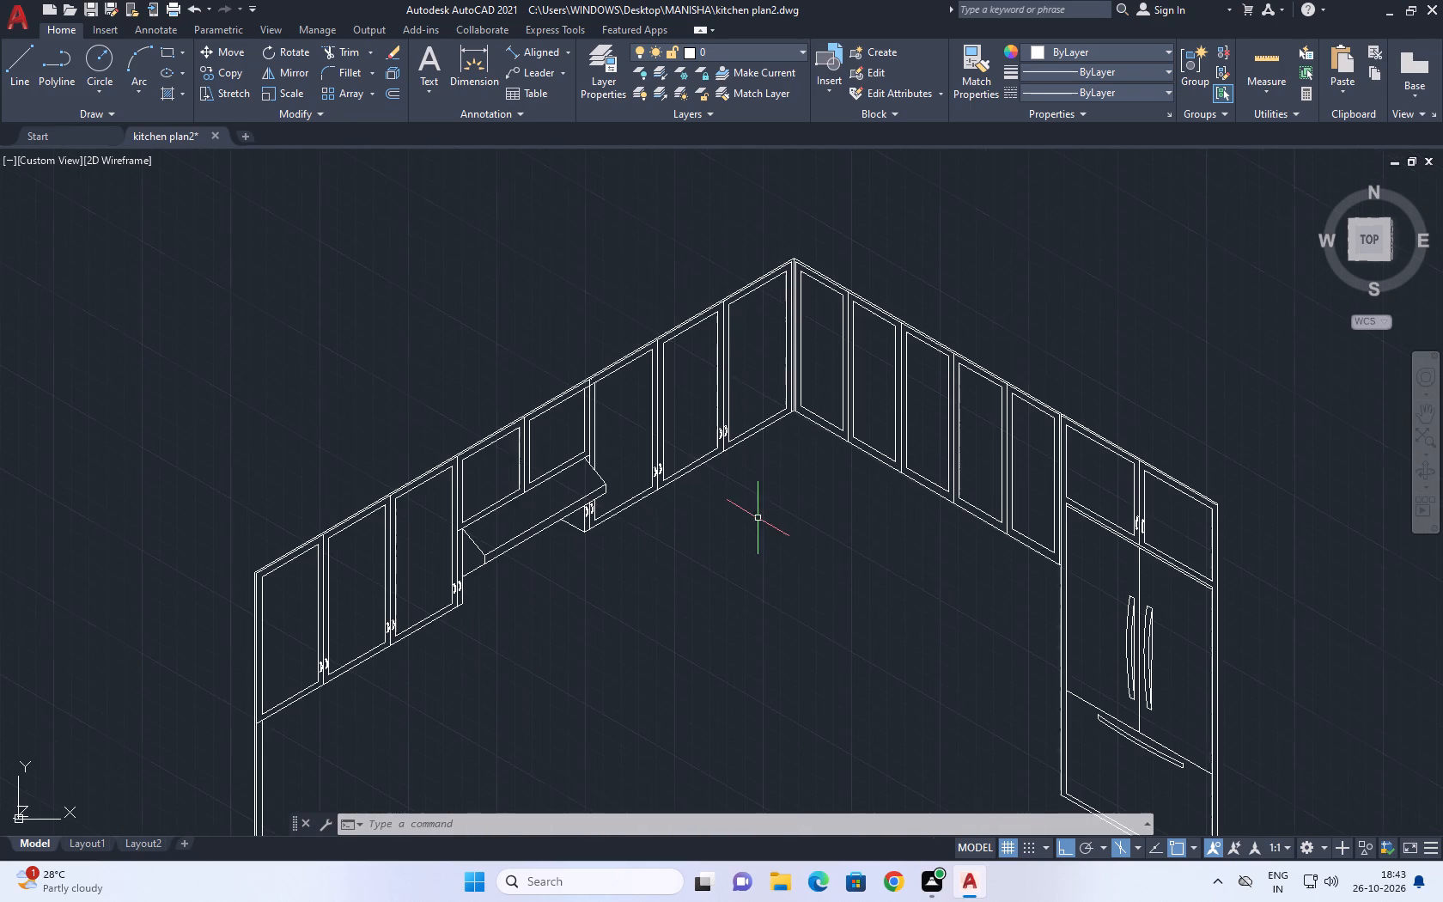
middle_click_drag(931, 570, 874, 482)
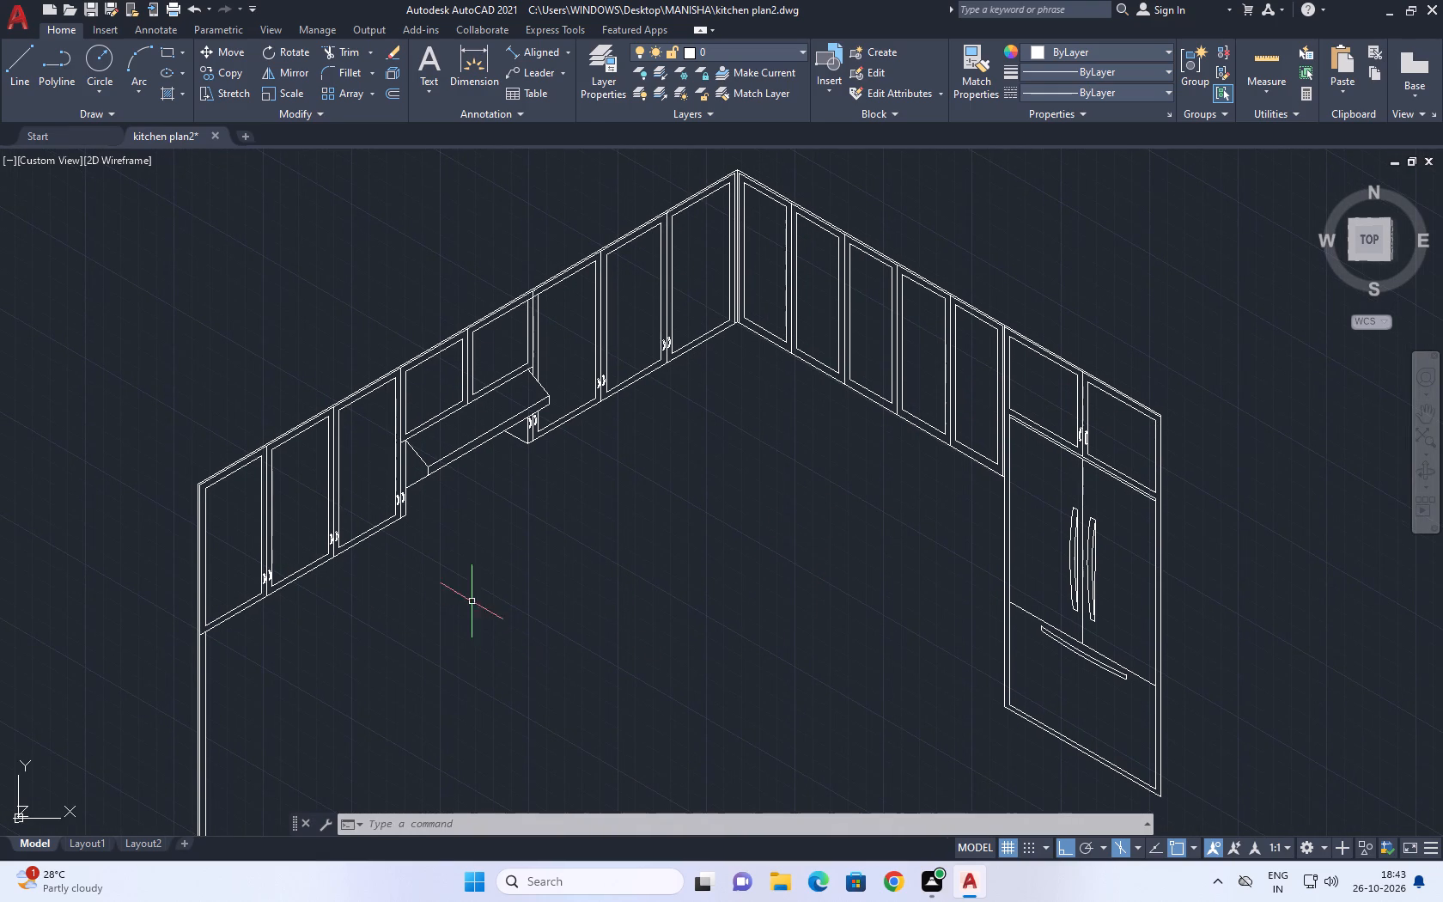
middle_click_drag(604, 605, 574, 474)
middle_click_drag(616, 569, 622, 576)
Draw a floor line over 210 units long from the tall unit's outer bottom corner along the 150° isometric axis beneath the wall cabinets.
key("l")
key("space")
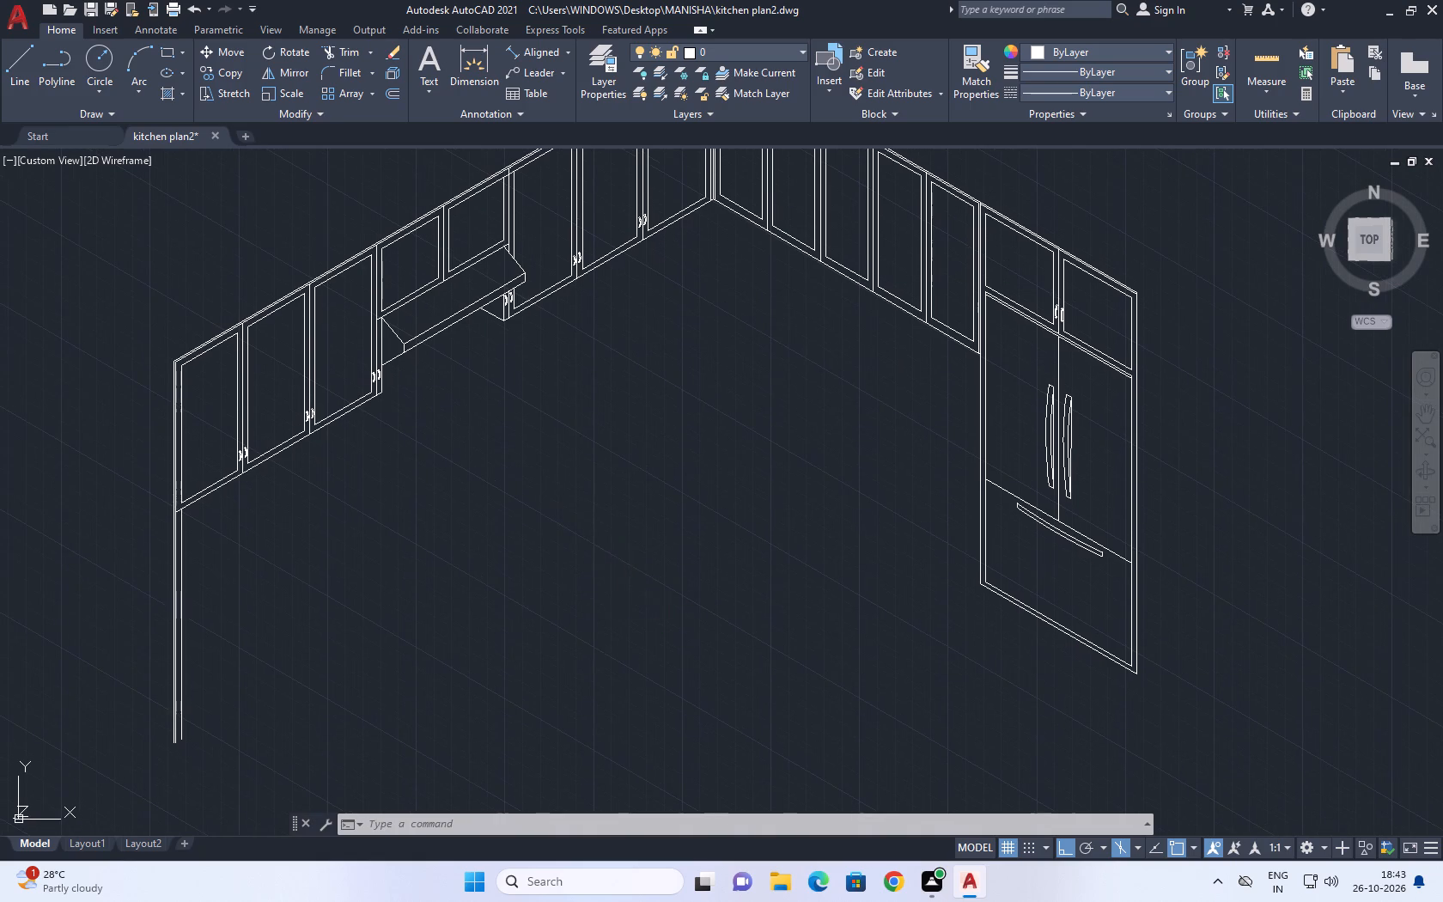
scroll(966, 579, "up", 2)
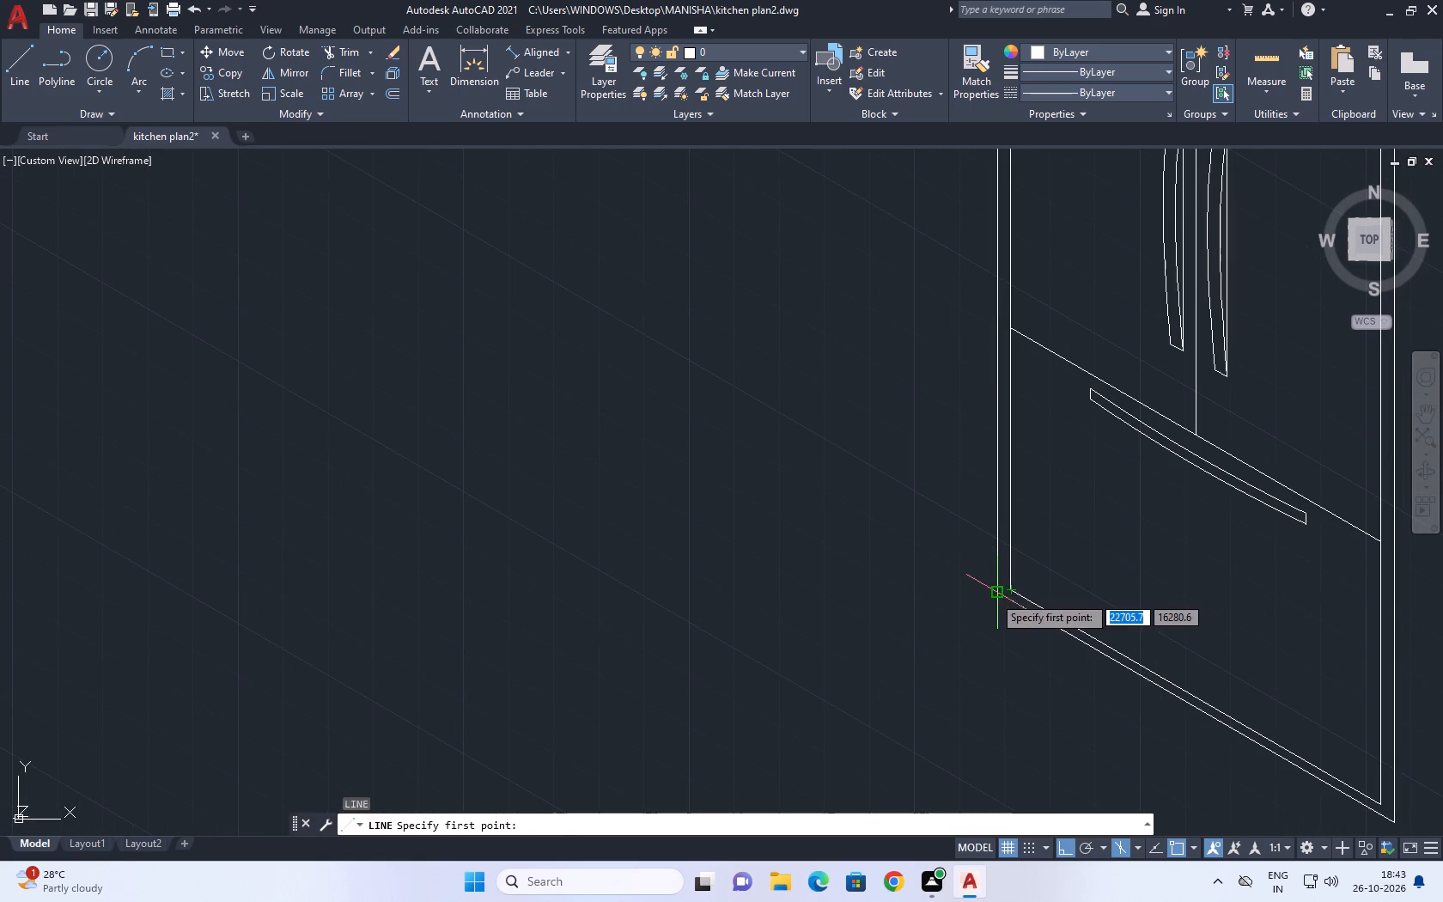
left_click(995, 597)
scroll(641, 472, "down", 4)
middle_click_drag(564, 439, 779, 502)
scroll(770, 476, "up", 2)
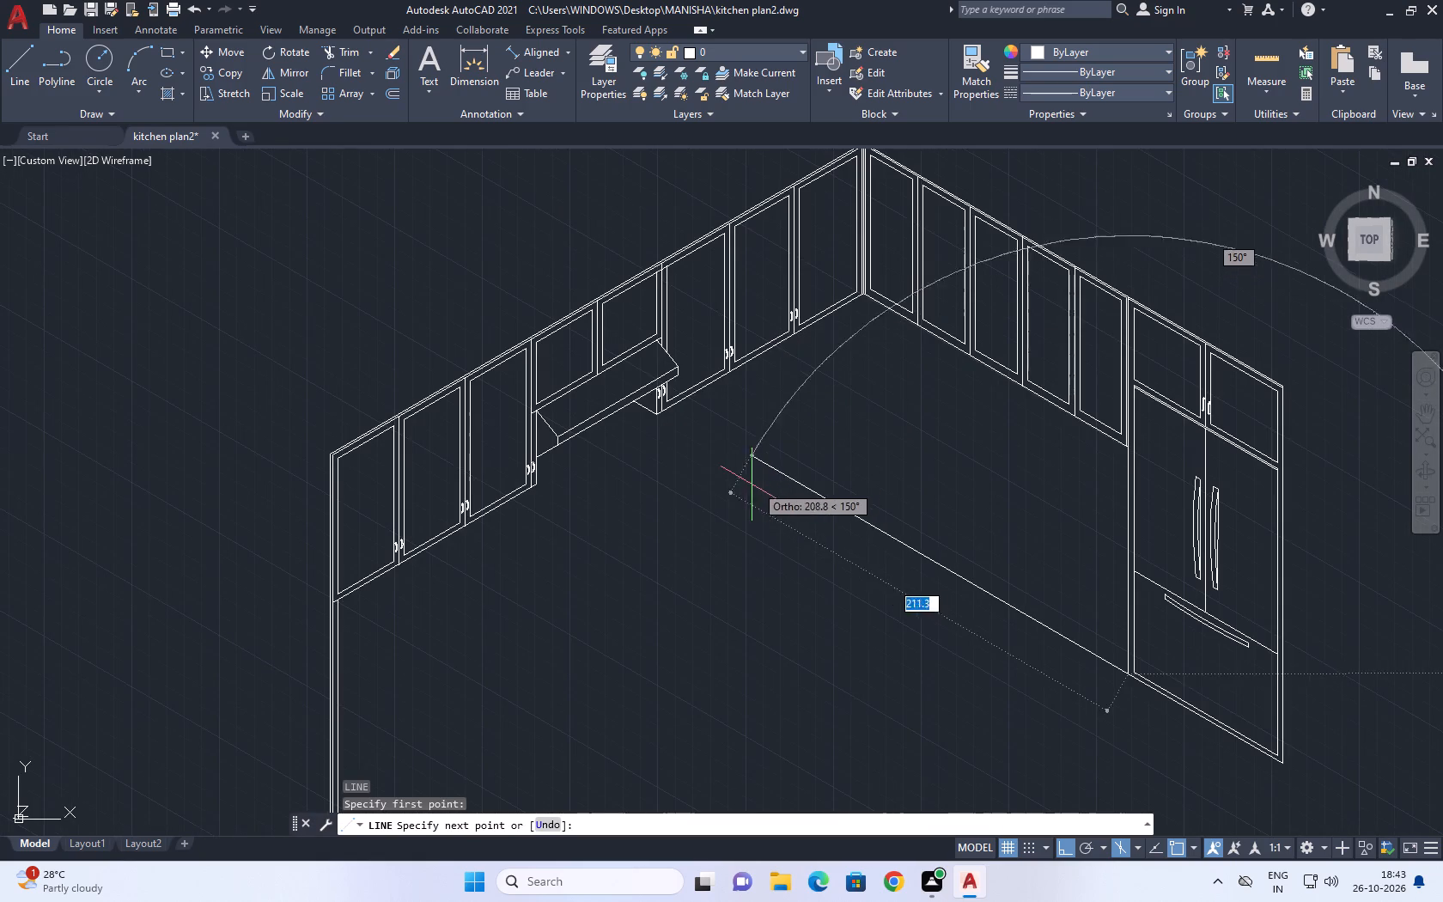
left_click(734, 485)
key("space")
Draw a vertical line straight down from the bottom of the inner corner where the two wall cabinet runs meet.
key("l")
key("space")
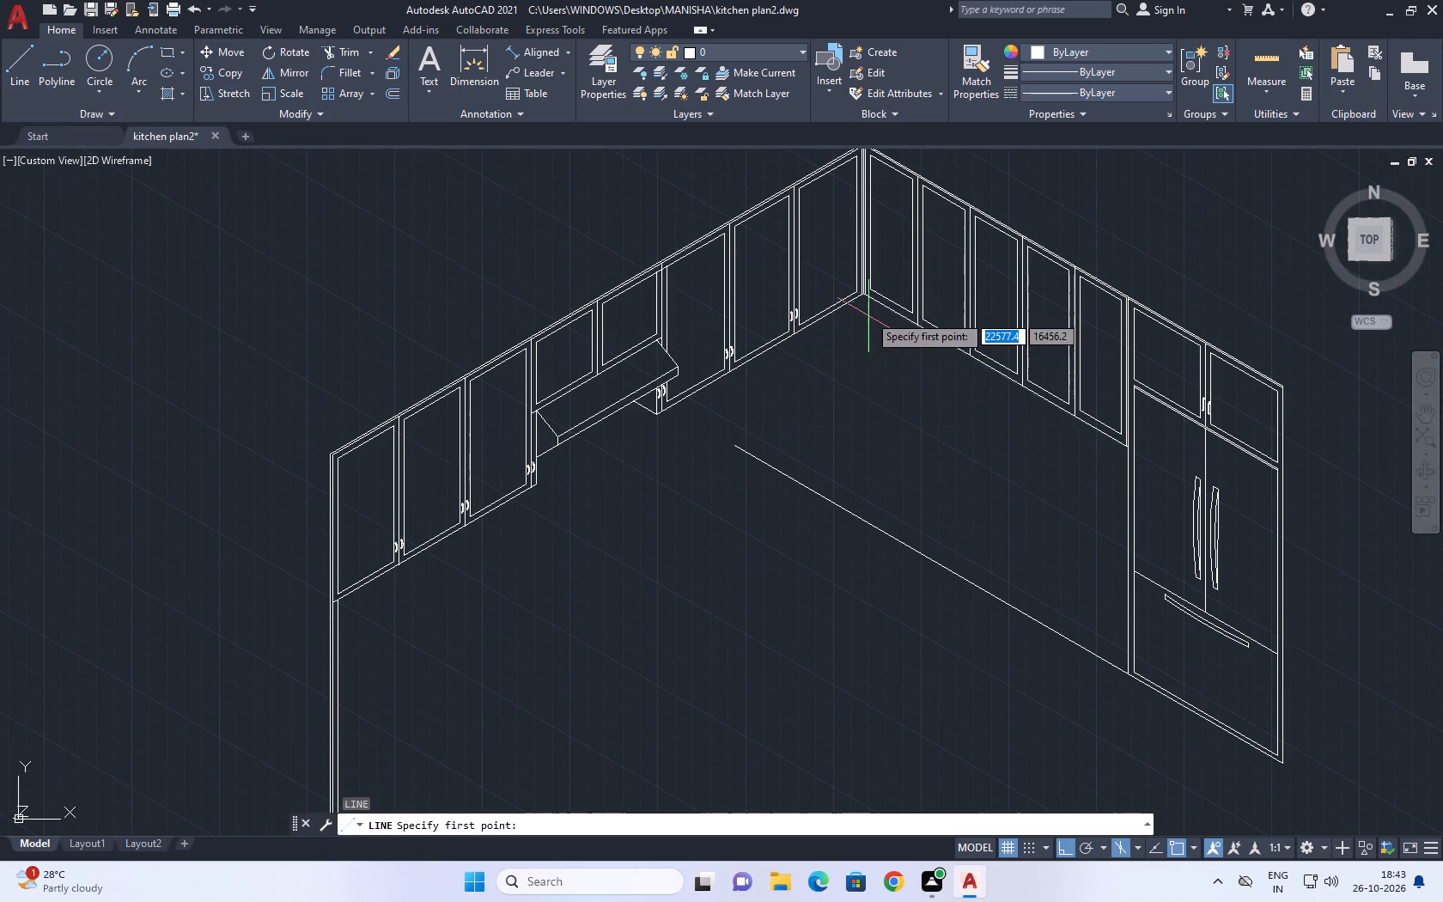
scroll(868, 306, "up", 3)
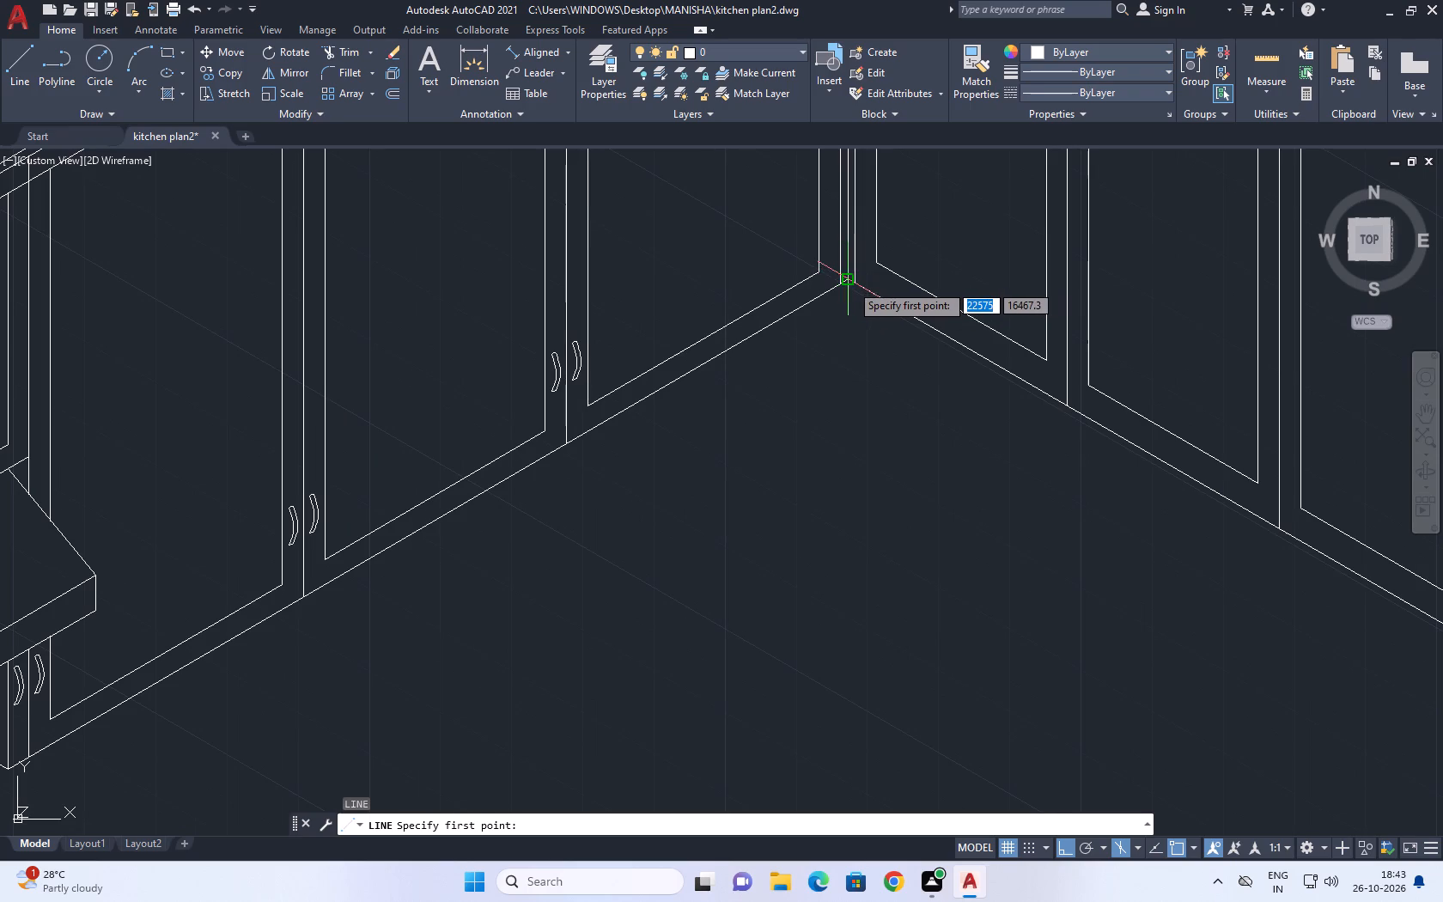
scroll(850, 283, "up", 2)
left_click(844, 276)
scroll(847, 245, "down", 3)
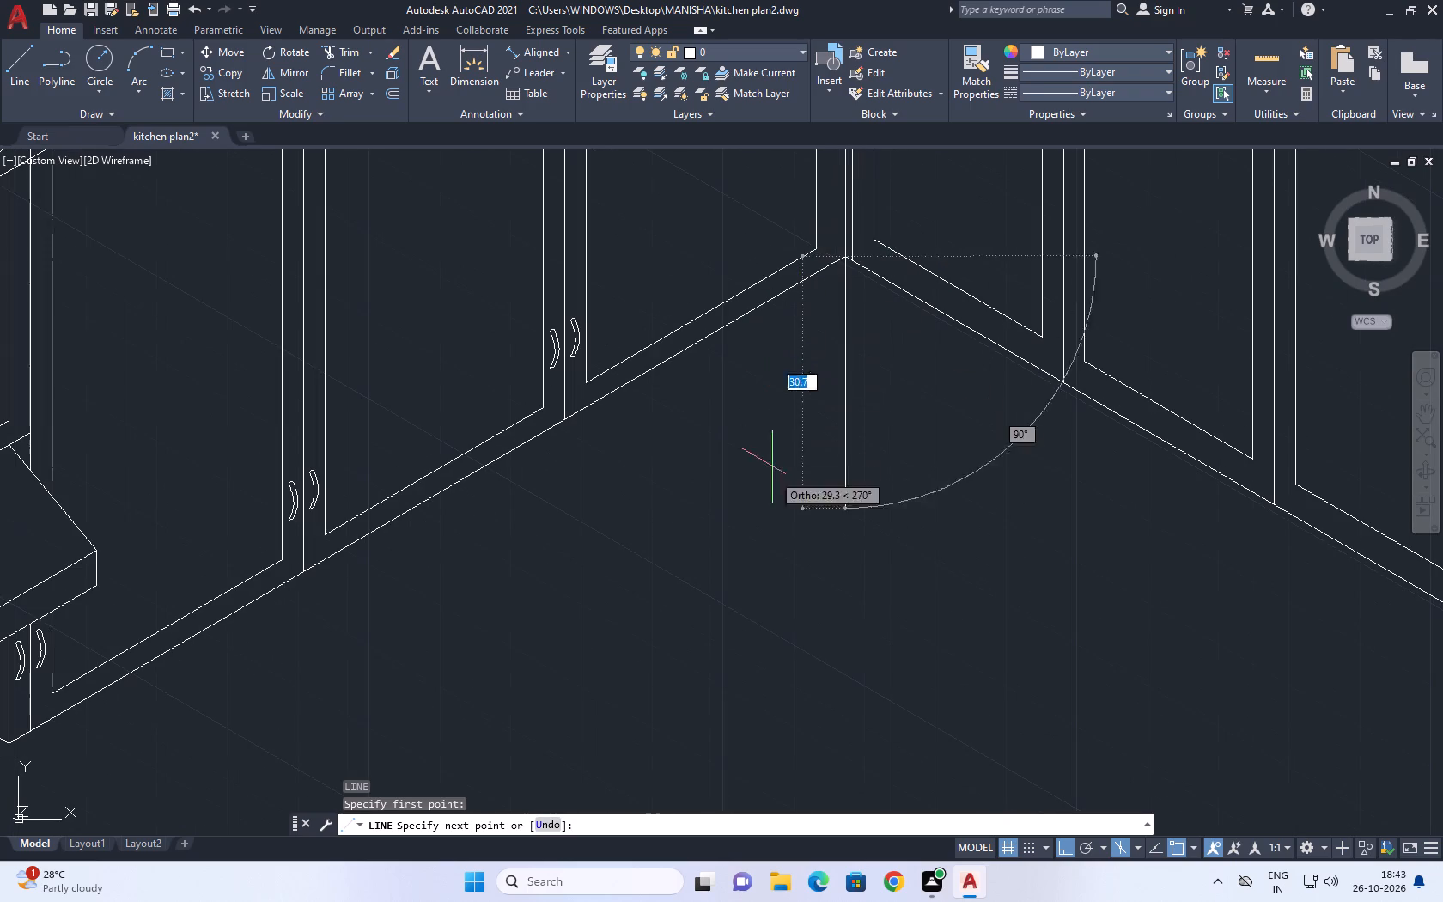
scroll(926, 322, "down", 3)
left_click(857, 706)
key("space")
Draw lines closing the bottom of the vertical end panel, joining the lower ends of its three vertical edges.
scroll(896, 480, "down", 4)
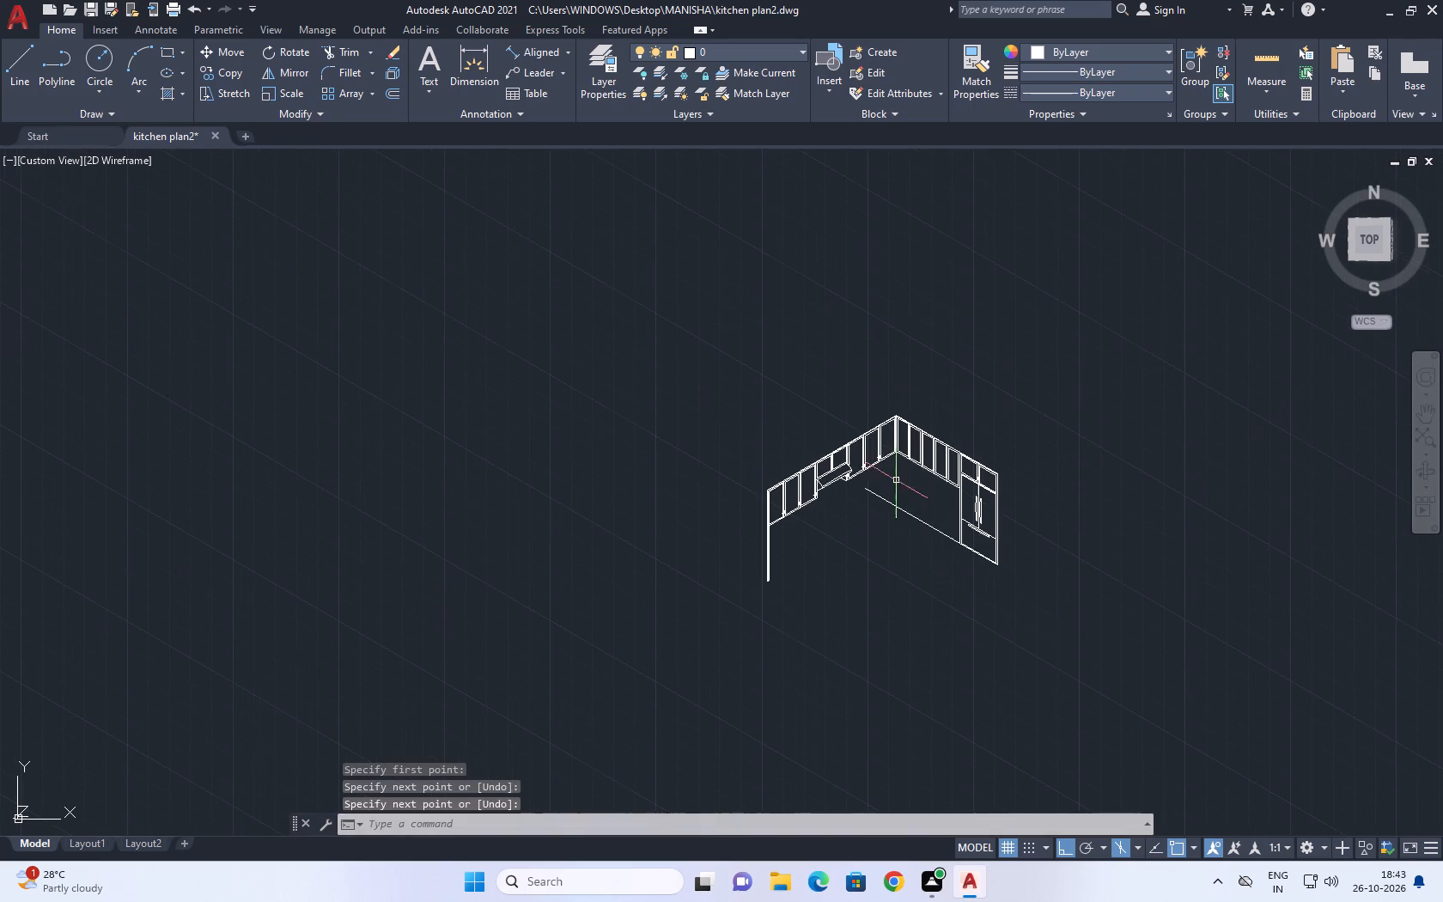
key("space")
scroll(746, 594, "up", 6)
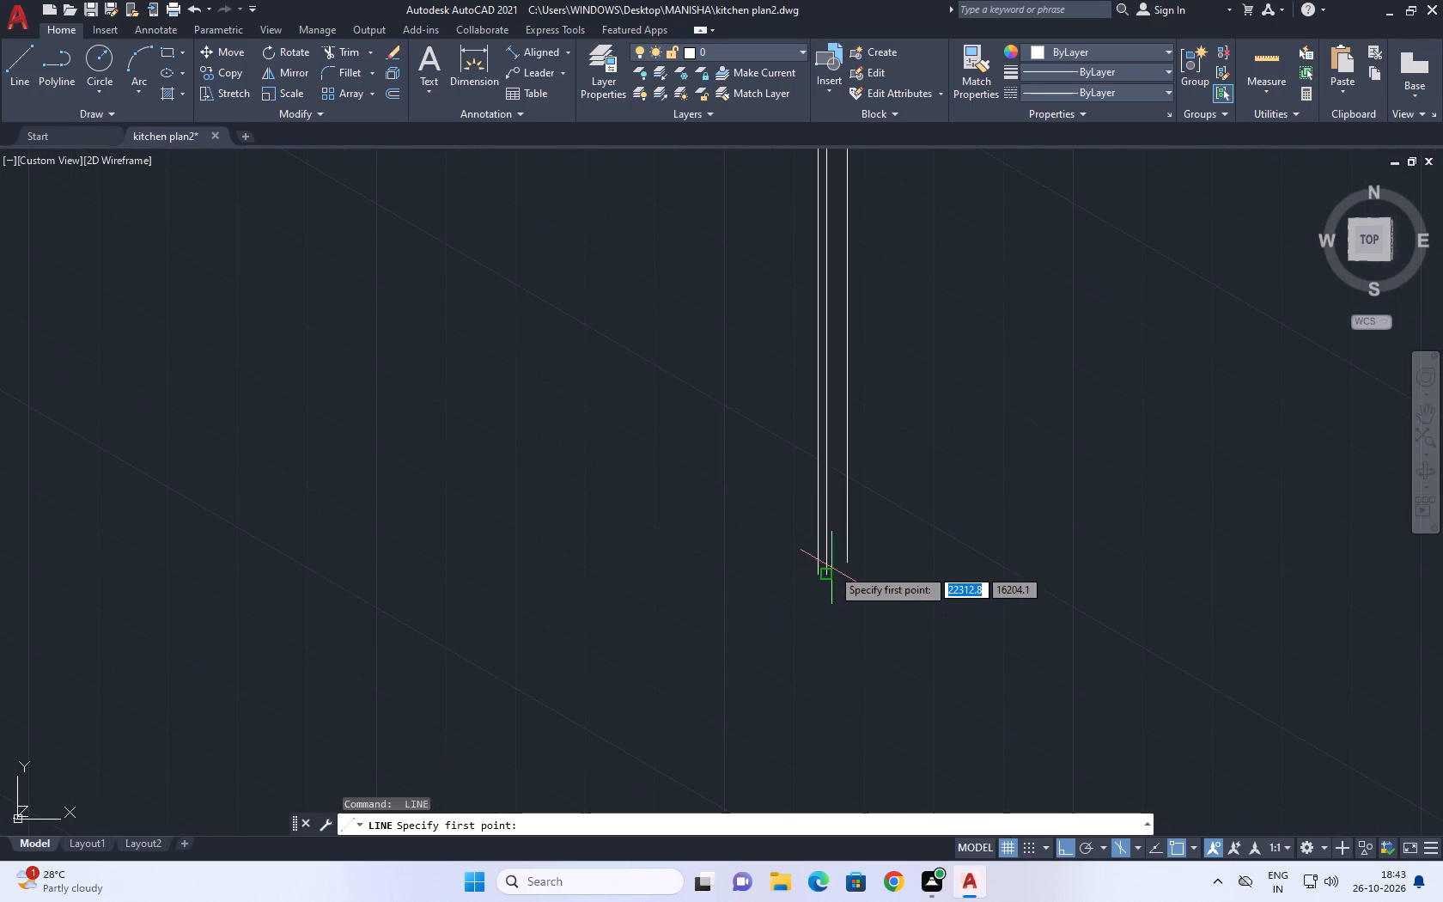
scroll(845, 488, "down", 3)
scroll(848, 506, "up", 3)
scroll(798, 568, "up", 2)
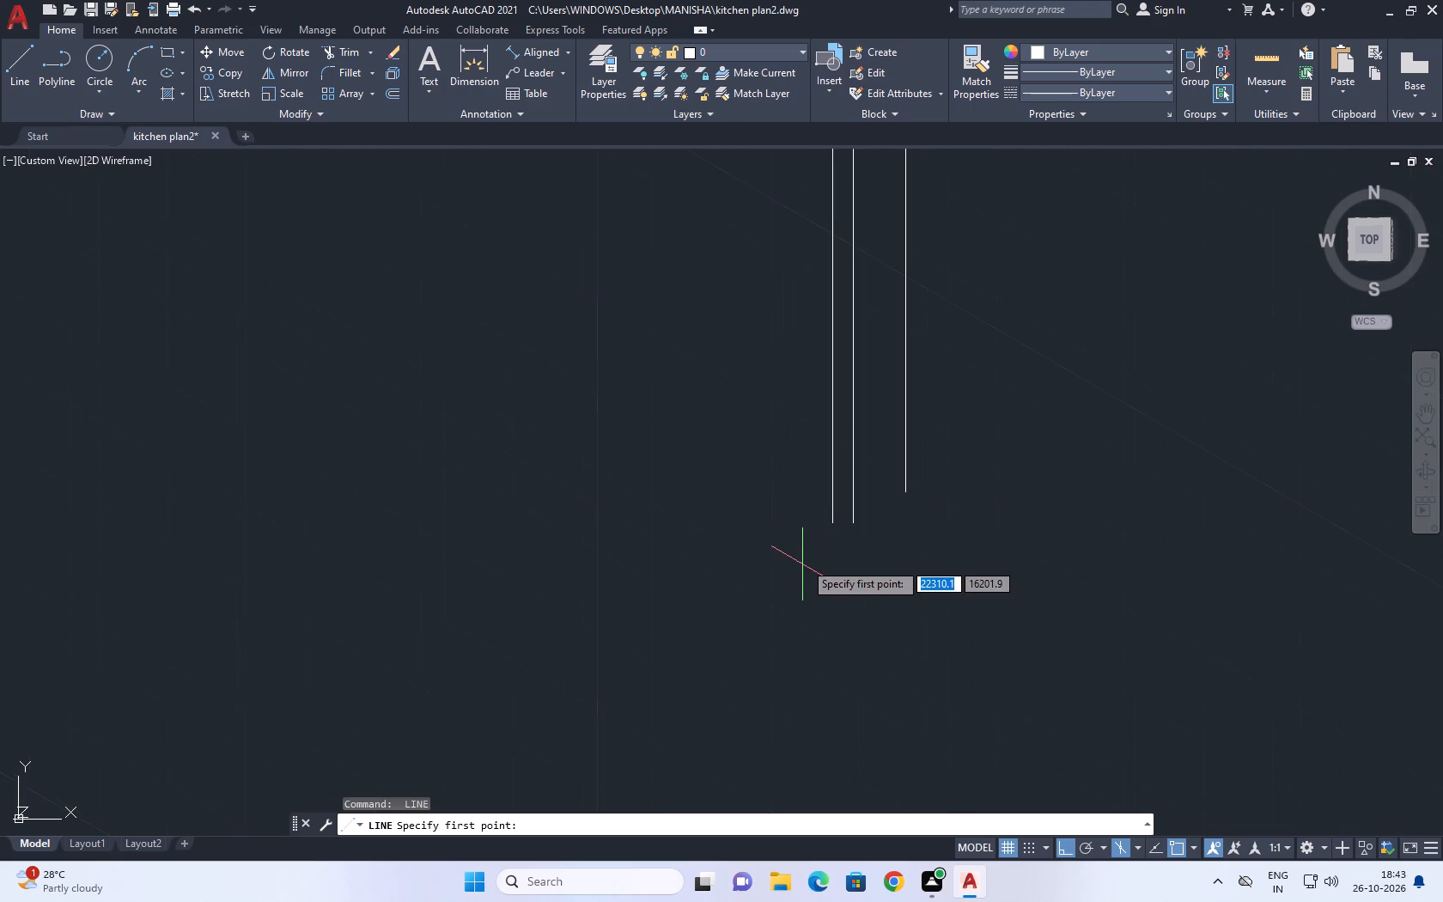
left_click(834, 526)
left_click(857, 525)
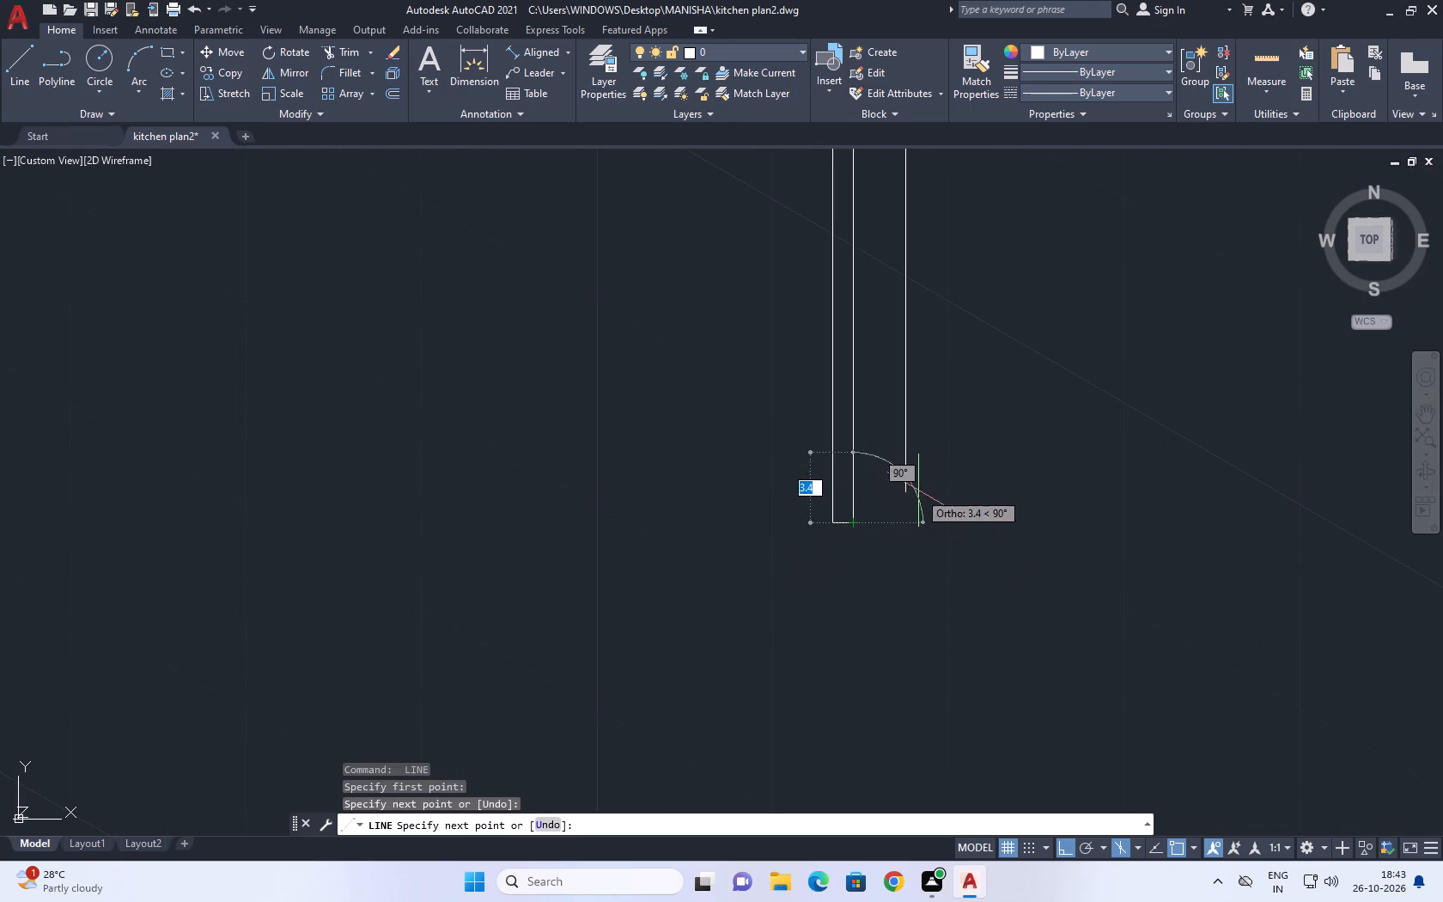
left_click(904, 490)
Continue the line from the end panel's base along the 30° isometric axis to the other floor line at the vertical corner line.
scroll(955, 473, "down", 4)
middle_click_drag(1072, 411, 1049, 422)
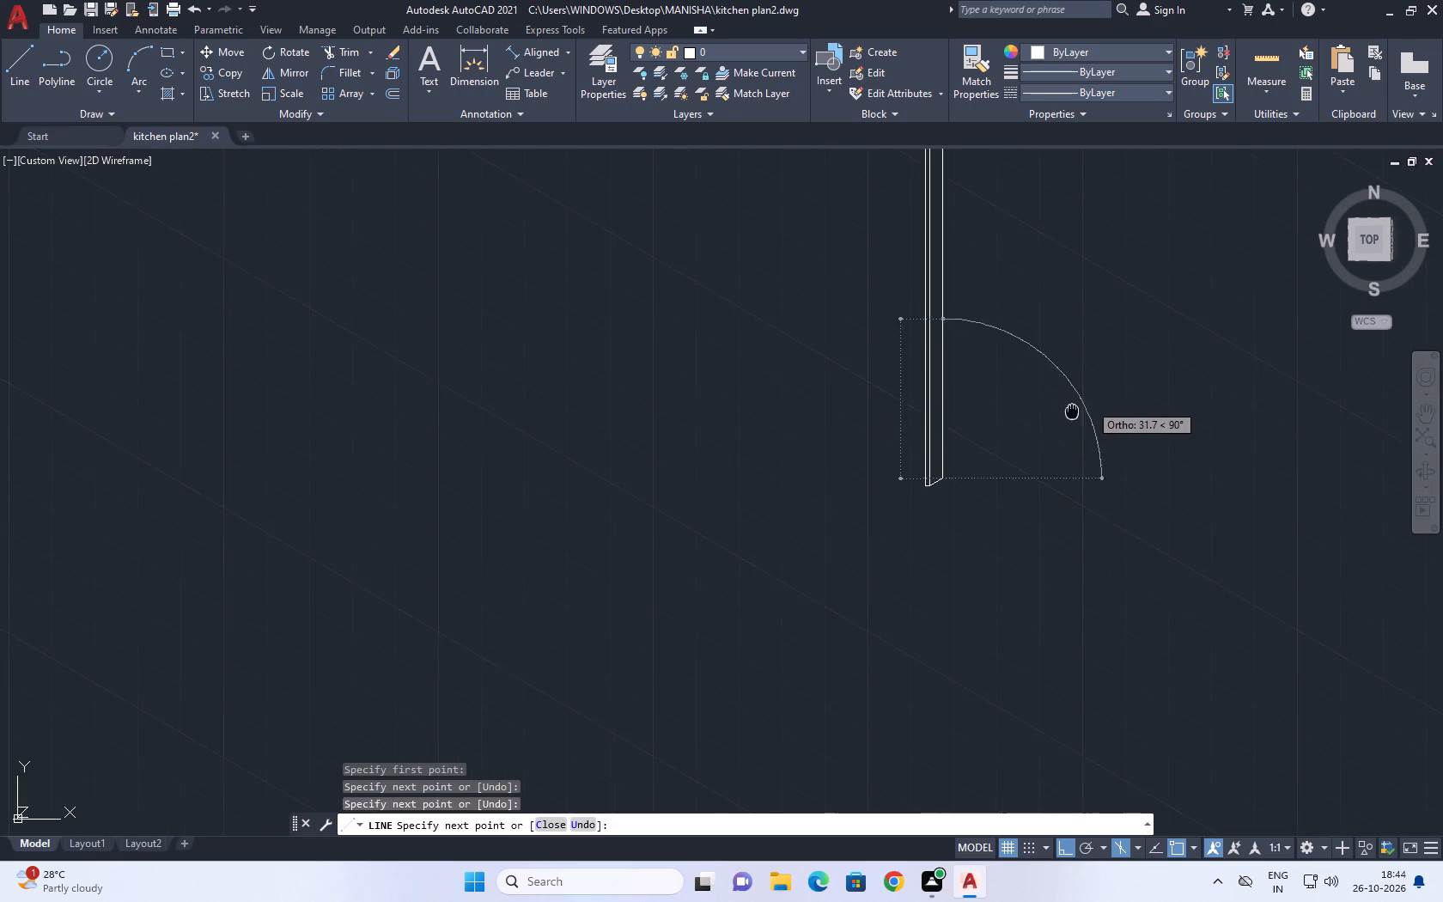
middle_click_drag(1049, 422, 27, 754)
scroll(657, 505, "down", 4)
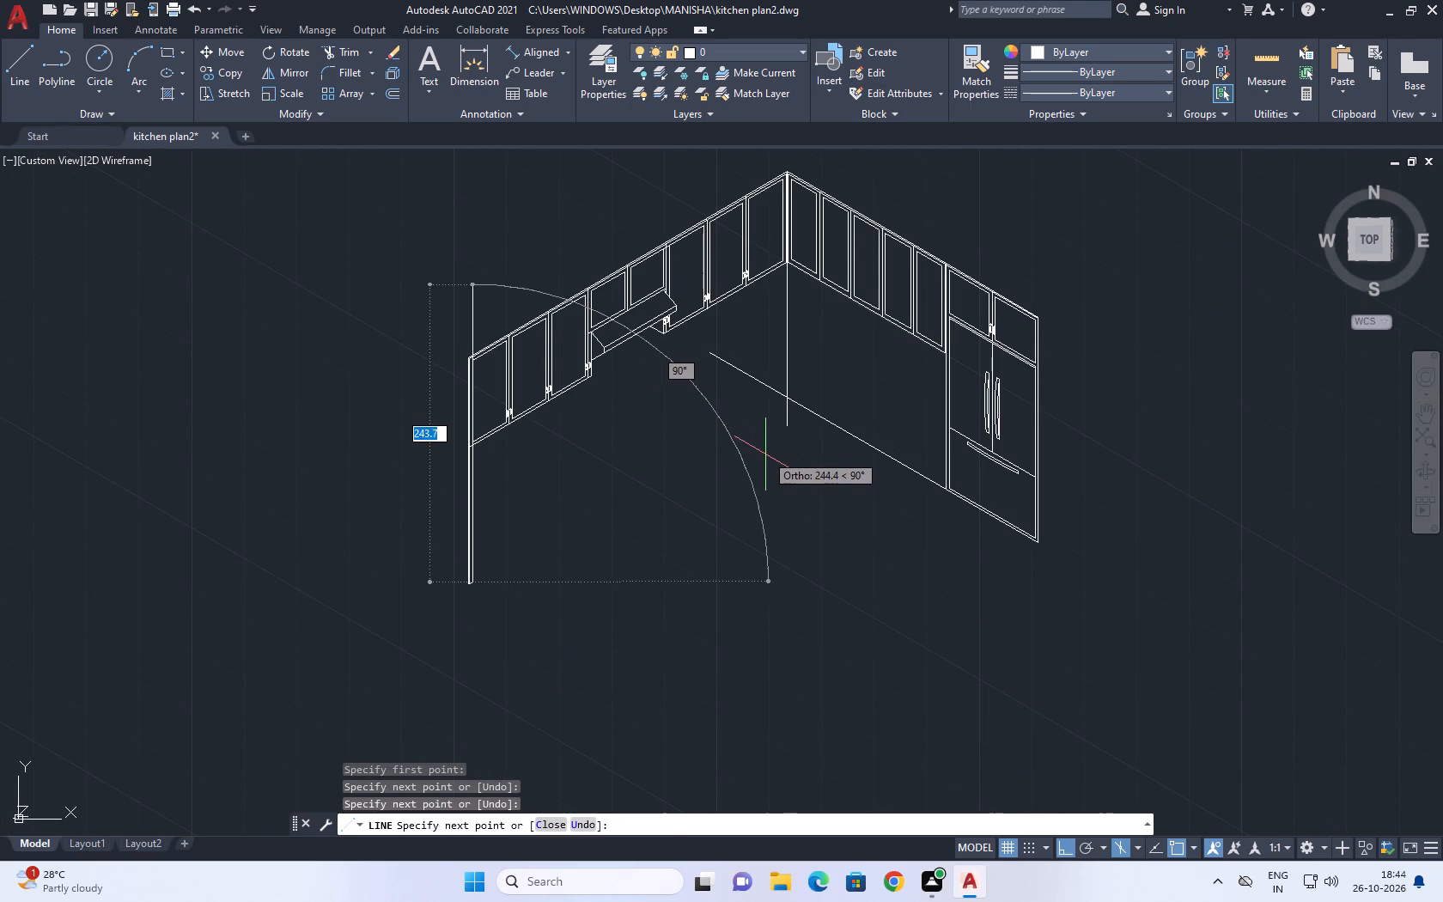
key("F5")
scroll(784, 405, "up", 2)
left_click(790, 389)
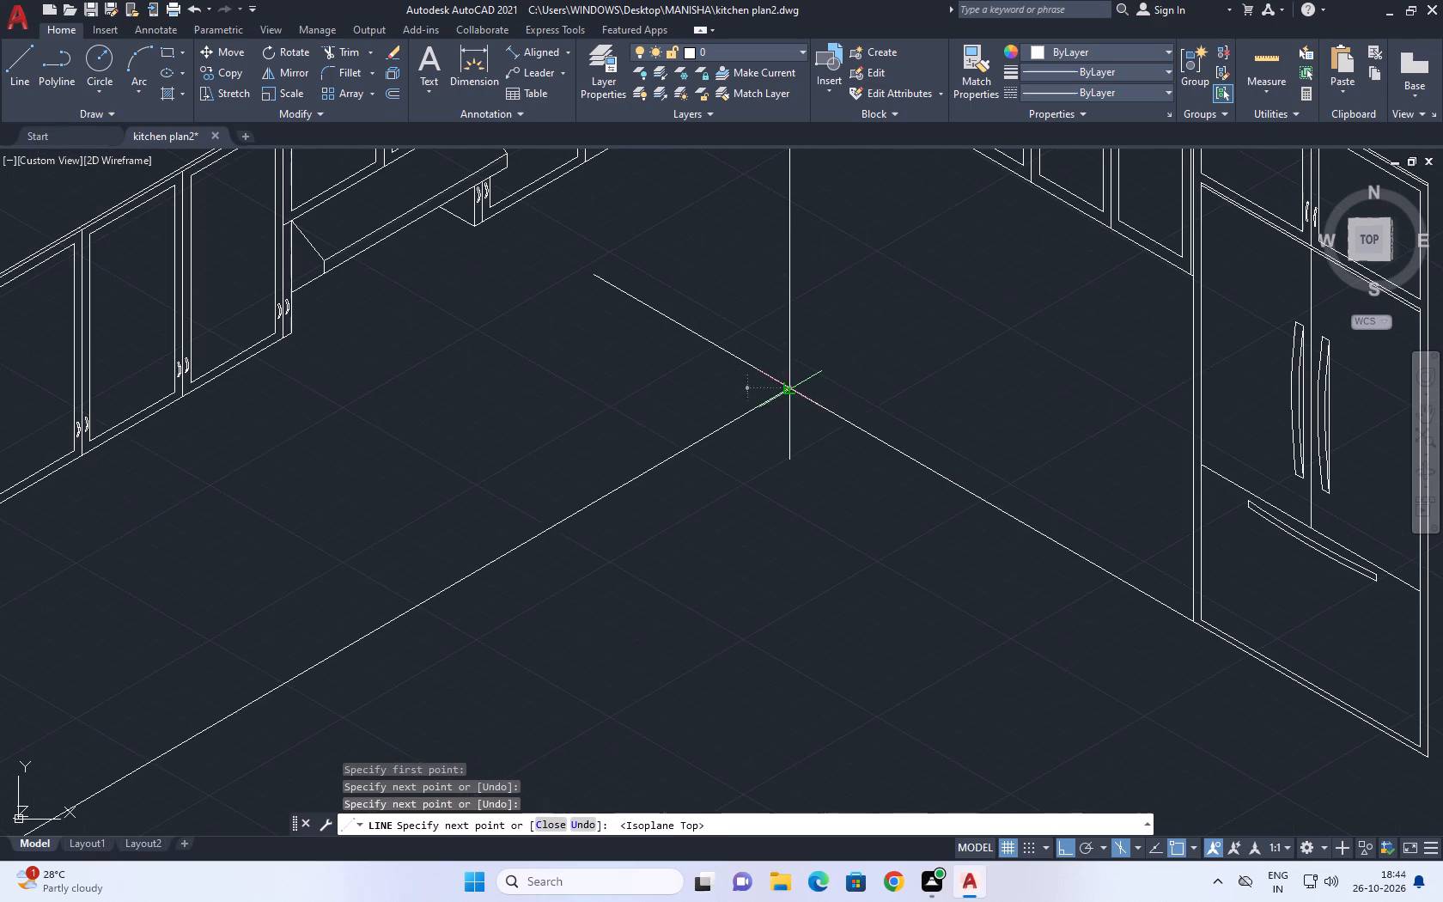
key("space")
Stretch the overshooting ends of the tall unit's floor line and the vertical corner line back to the shared floor corner.
scroll(849, 470, "down", 2)
left_click(793, 417)
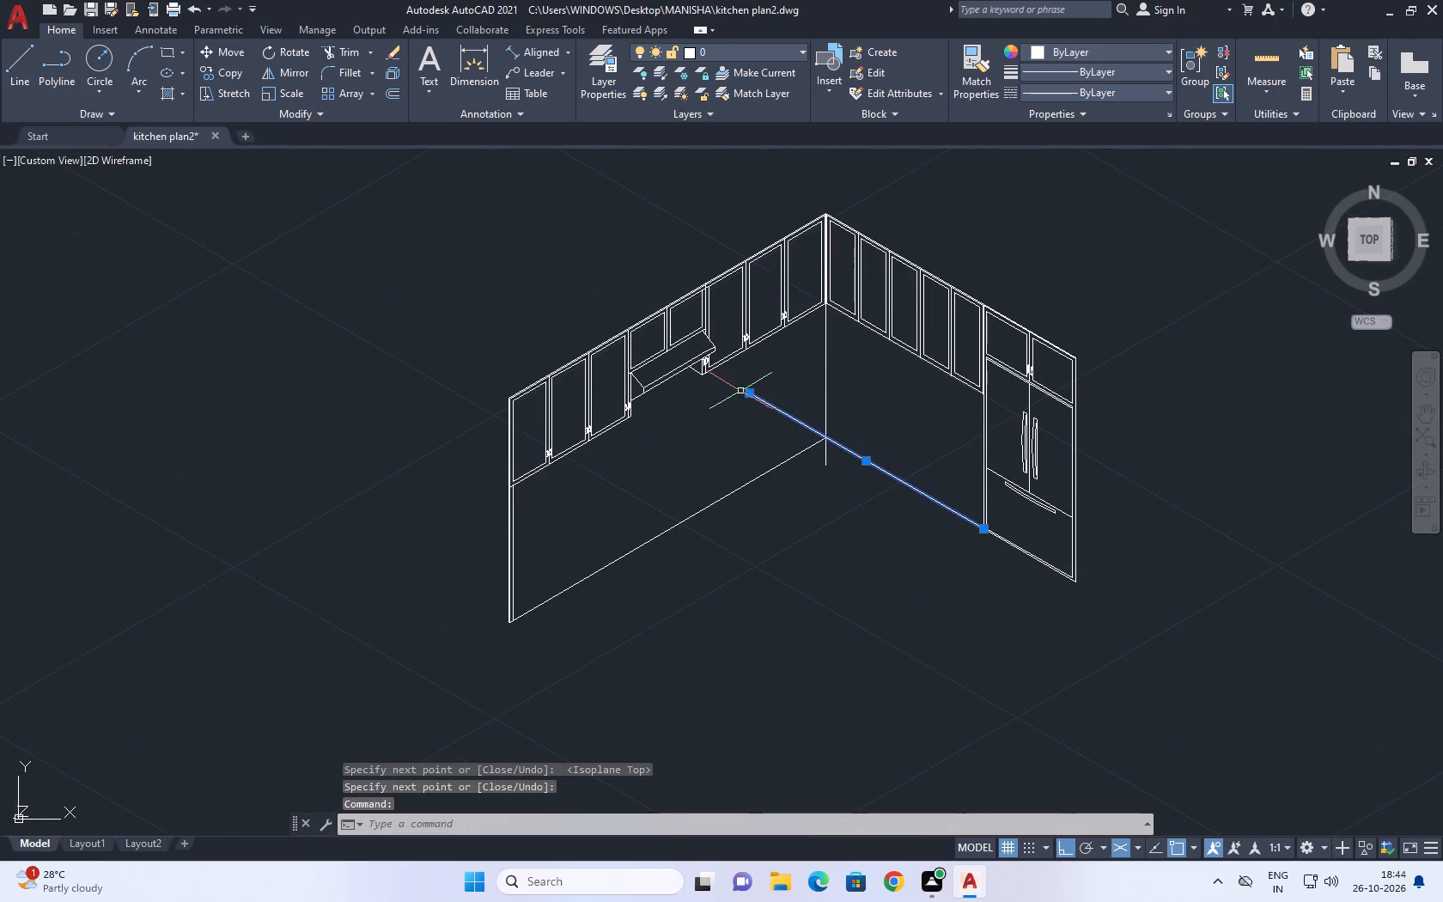
left_click(752, 394)
left_click(822, 434)
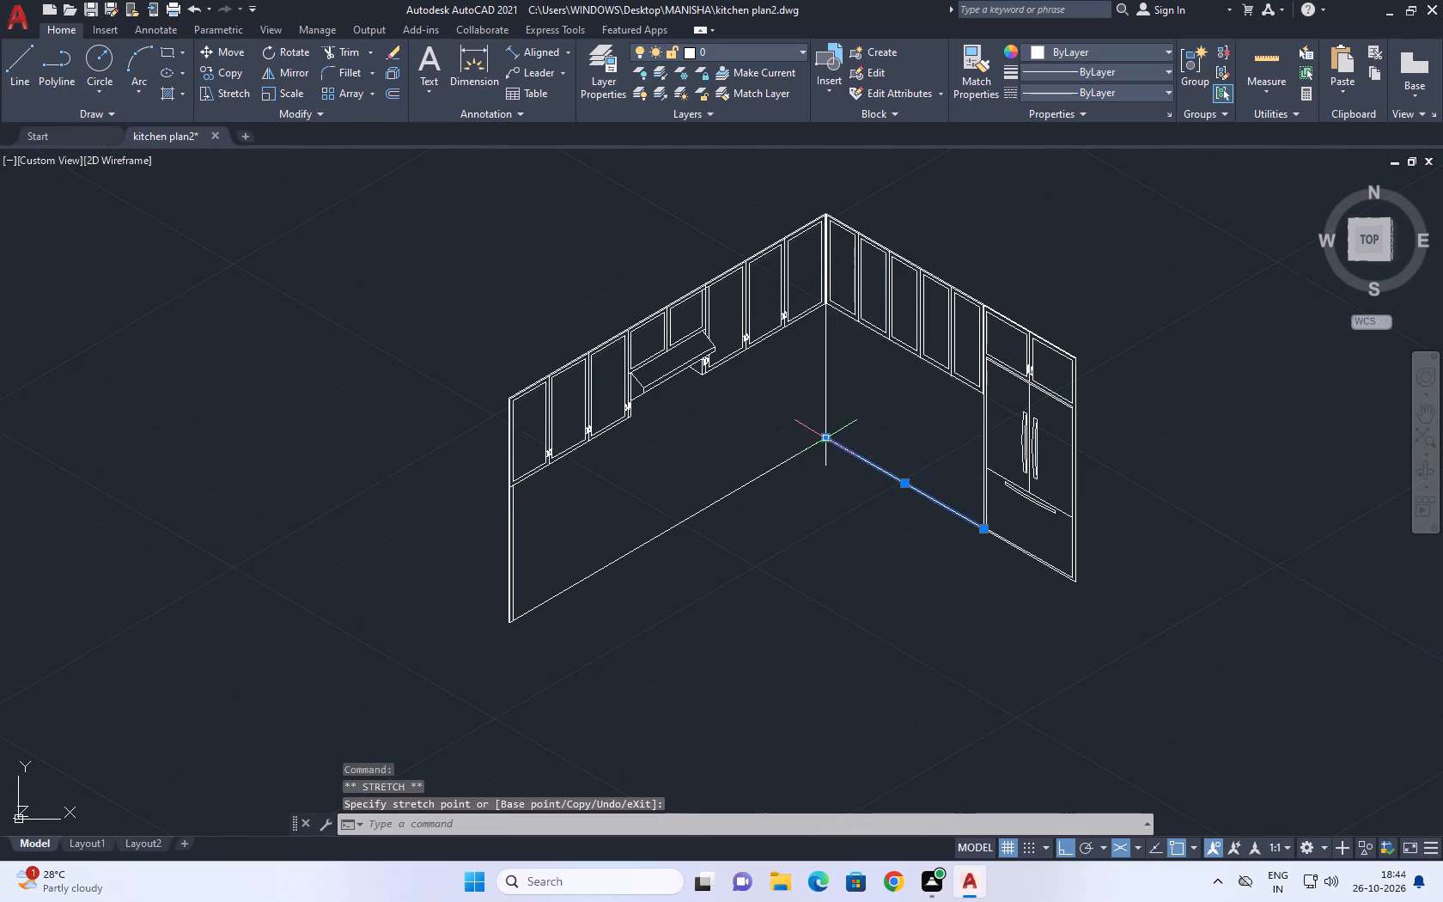
scroll(816, 493, "up", 2)
scroll(862, 428, "up", 2)
left_click_drag(859, 423, 843, 415)
left_click(710, 338)
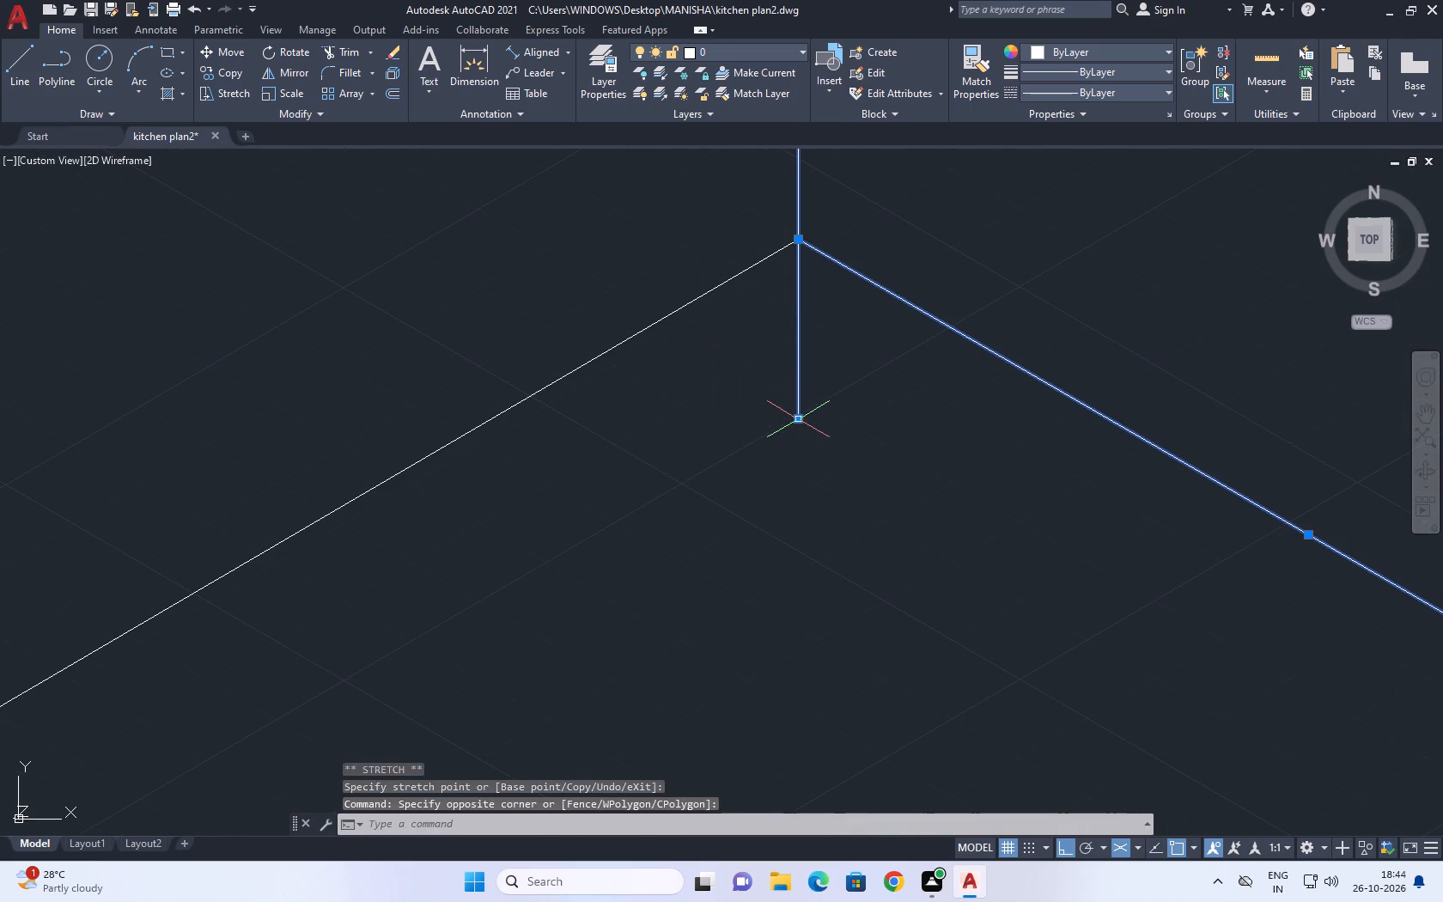
left_click(796, 417)
left_click(797, 240)
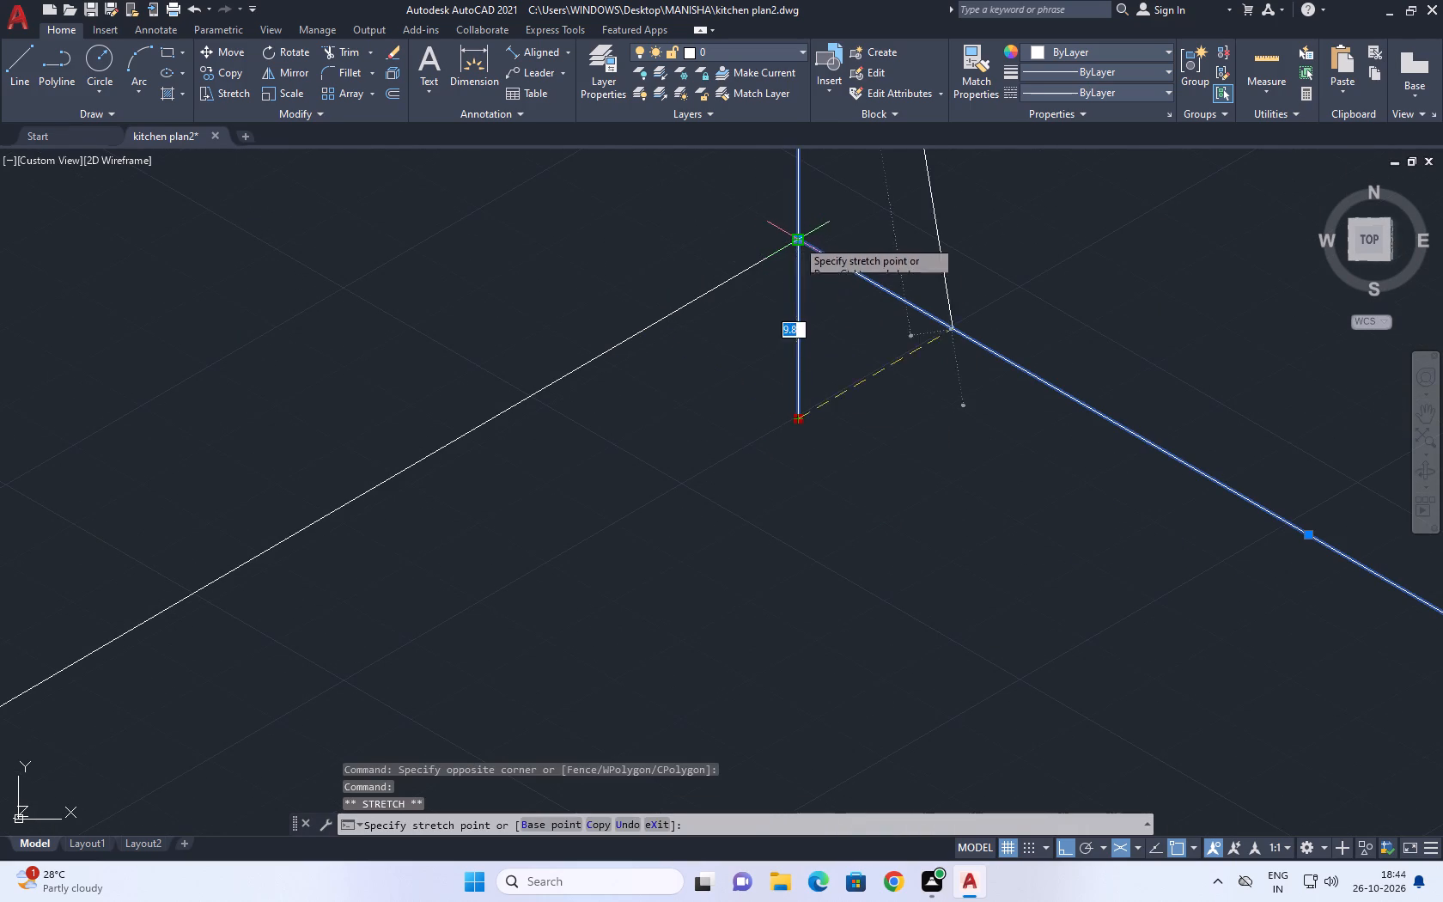
right_click(813, 314)
left_click(904, 580)
scroll(908, 545, "down", 5)
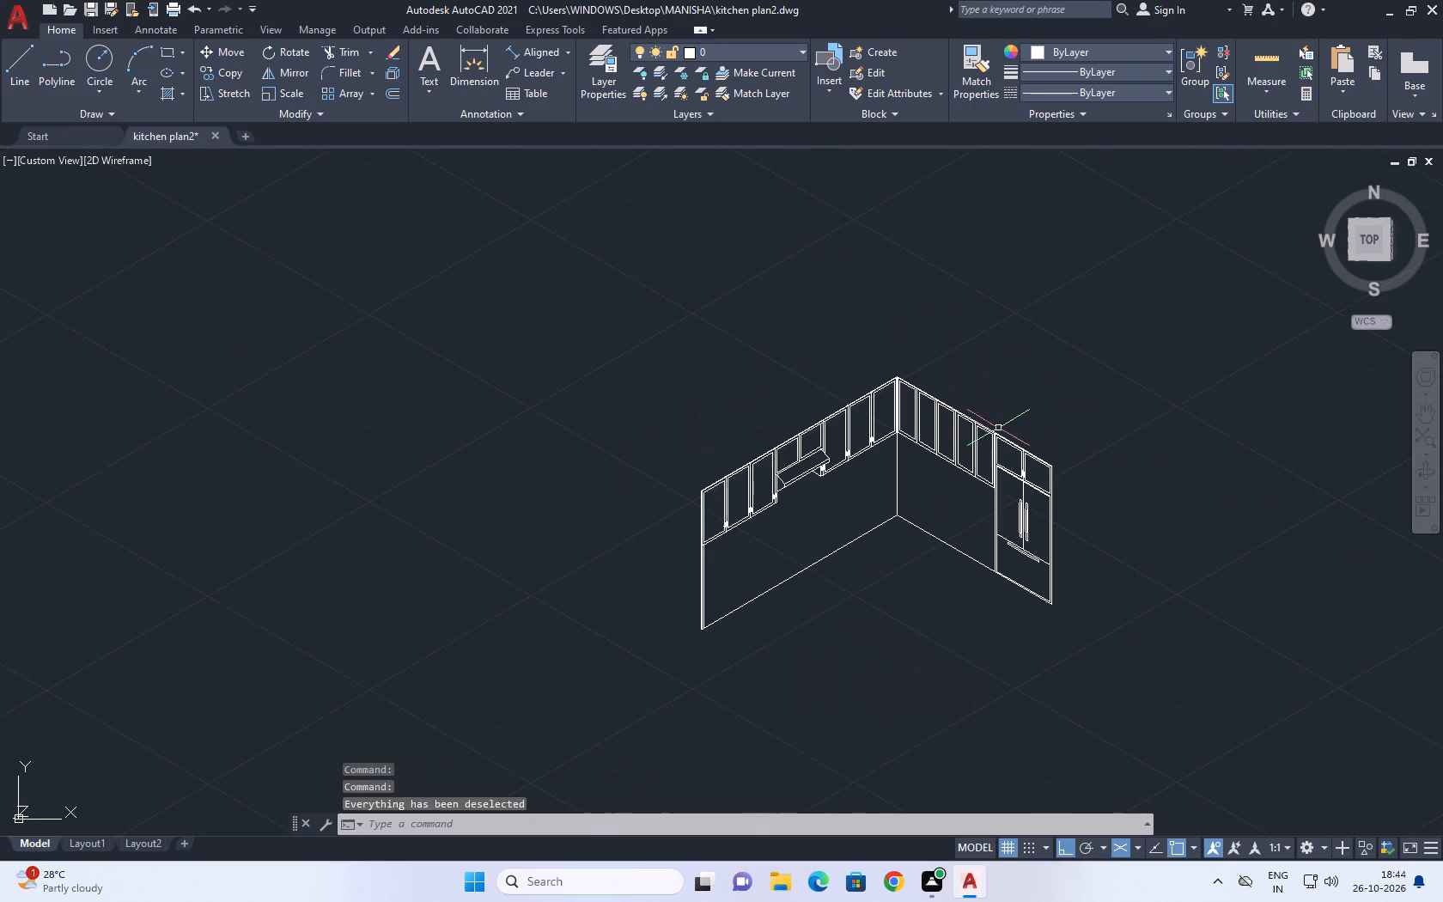
Move the entire separate kitchen drawing with the island and stools about 2,000 units along the 210° axis, beside the cabinet drawing.
middle_click_drag(998, 424, 879, 453)
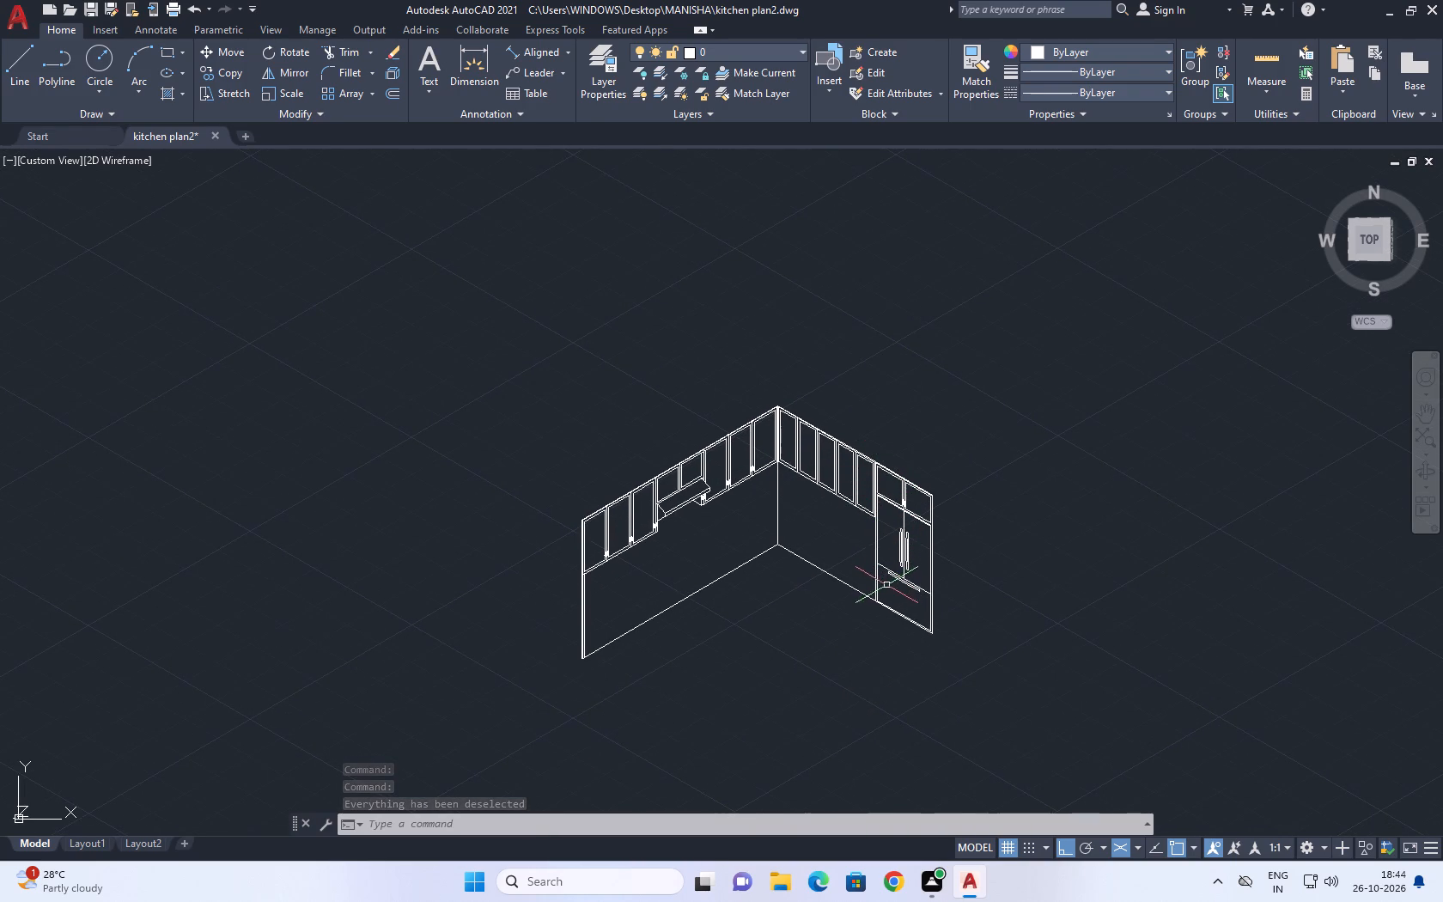
middle_click_drag(827, 594, 709, 466)
scroll(702, 497, "down", 4)
left_click(833, 235)
left_click(949, 356)
left_click(859, 232)
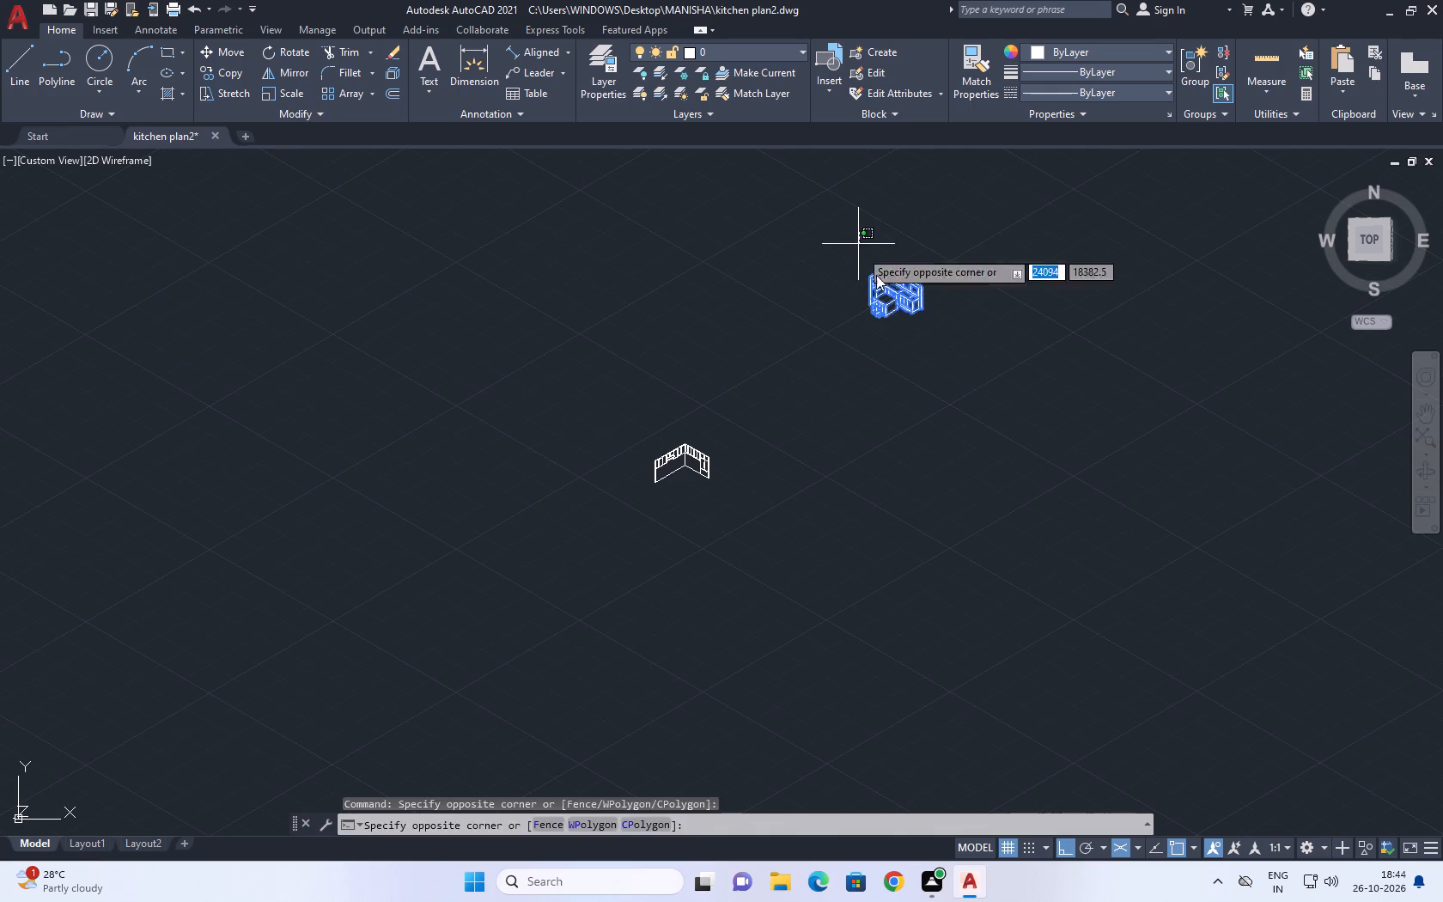
left_click(930, 334)
left_click(240, 53)
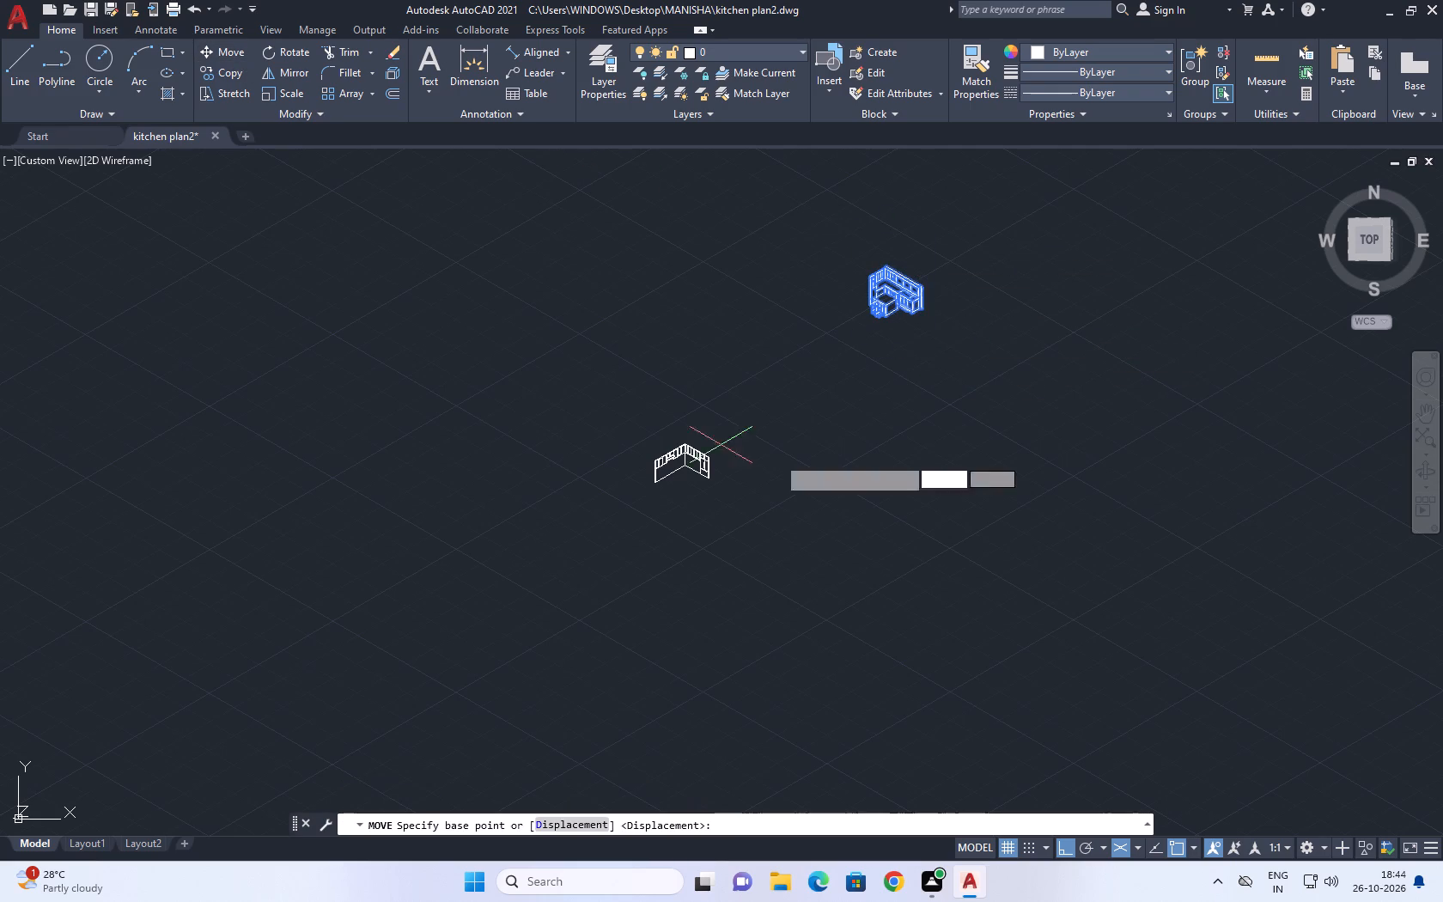
scroll(927, 379, "up", 2)
scroll(919, 269, "up", 1)
left_click(919, 269)
scroll(807, 334, "down", 2)
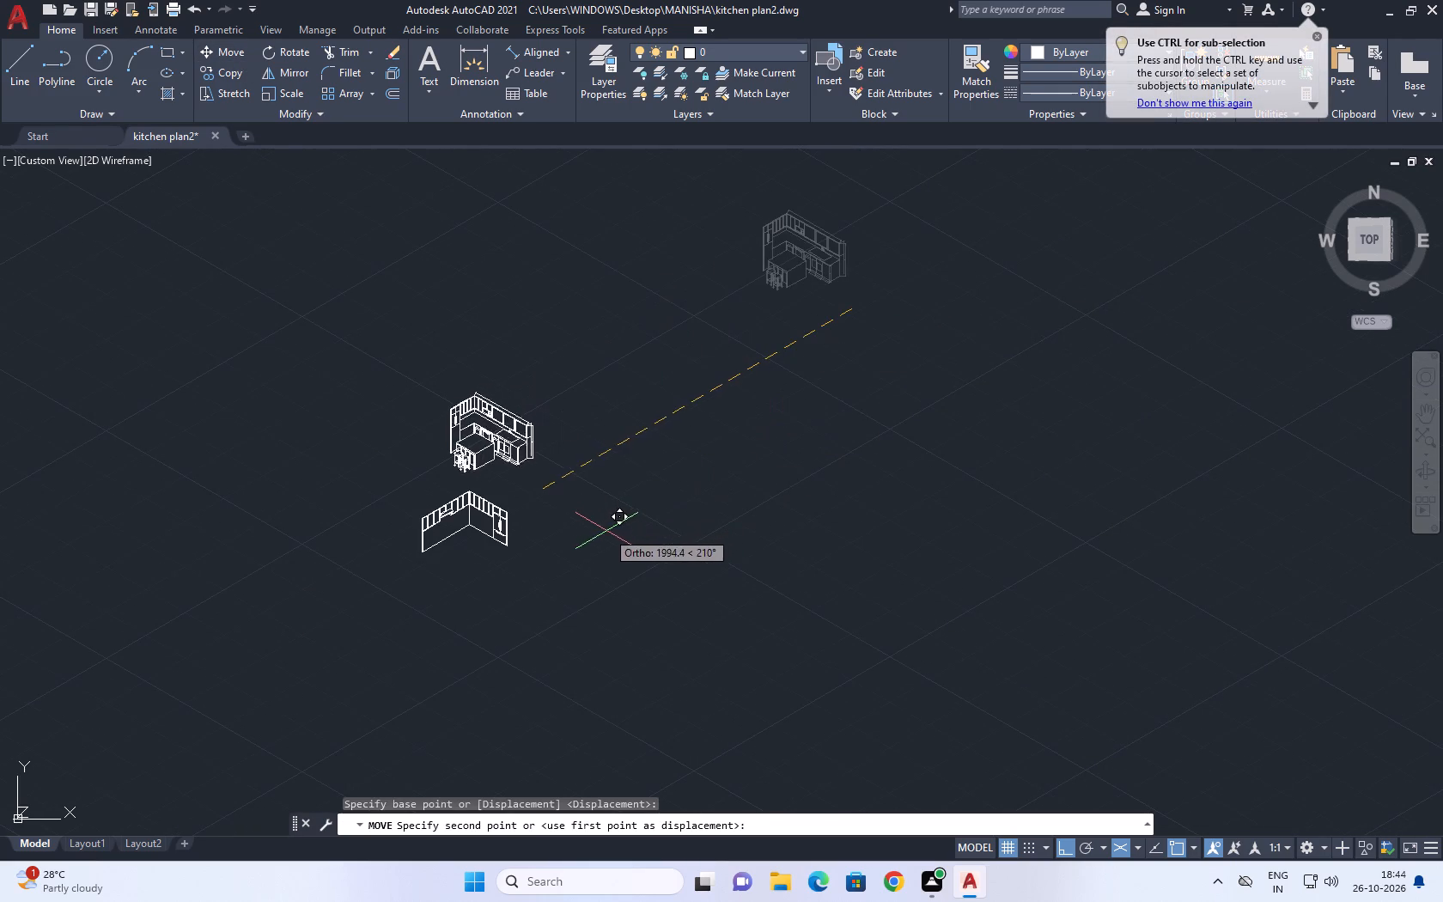
left_click(600, 528)
Examine the cabinet drawing's floor lines, the end panel's base and the tall unit's lower corner.
scroll(432, 468, "up", 3)
middle_click_drag(624, 478, 630, 396)
middle_click_drag(582, 579, 593, 461)
scroll(573, 385, "up", 1)
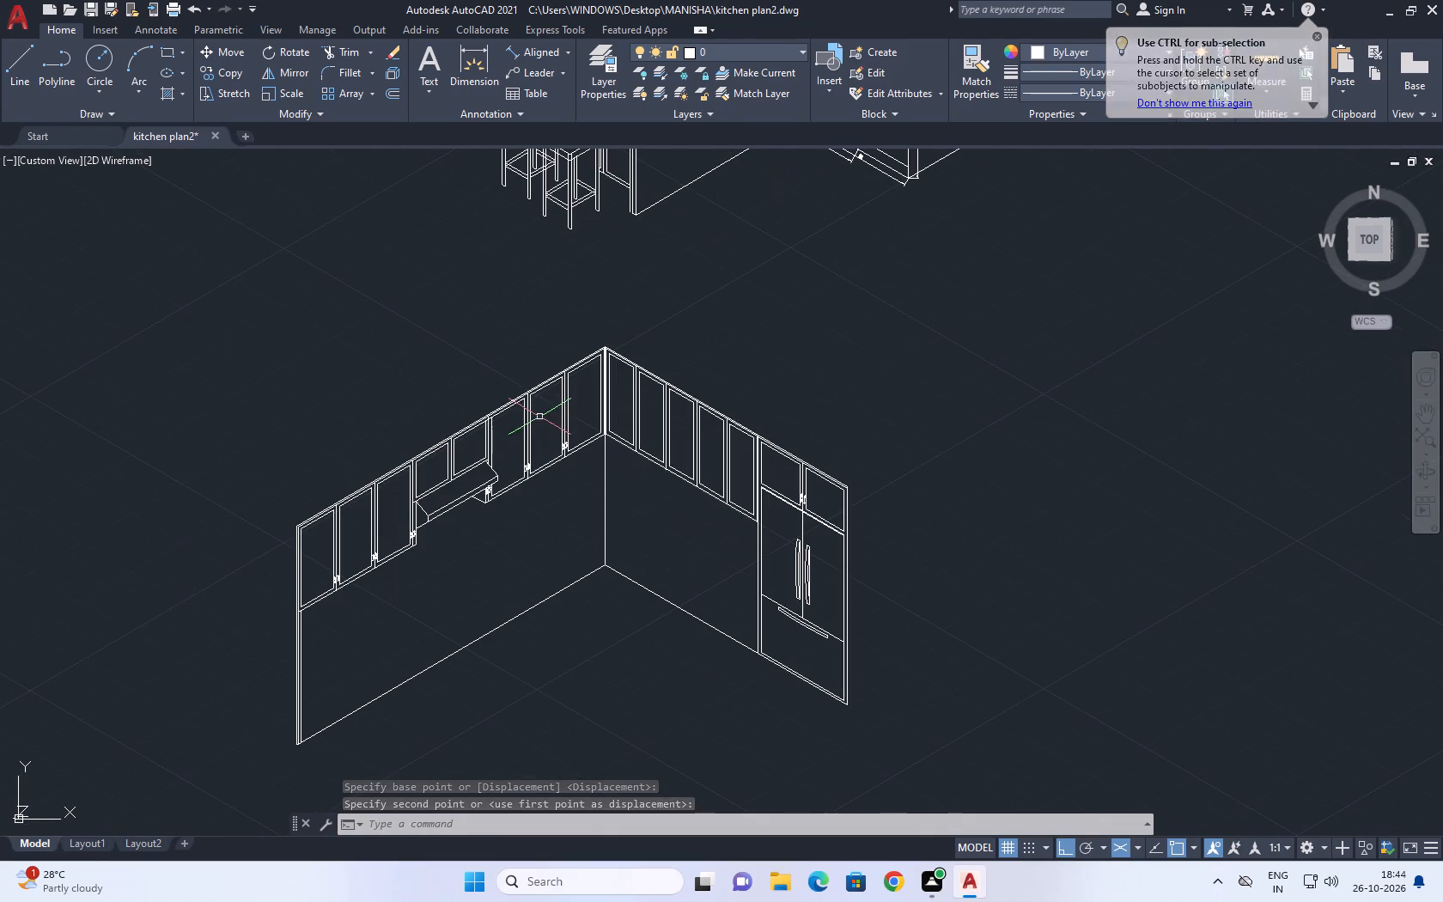
middle_click_drag(662, 515, 649, 552)
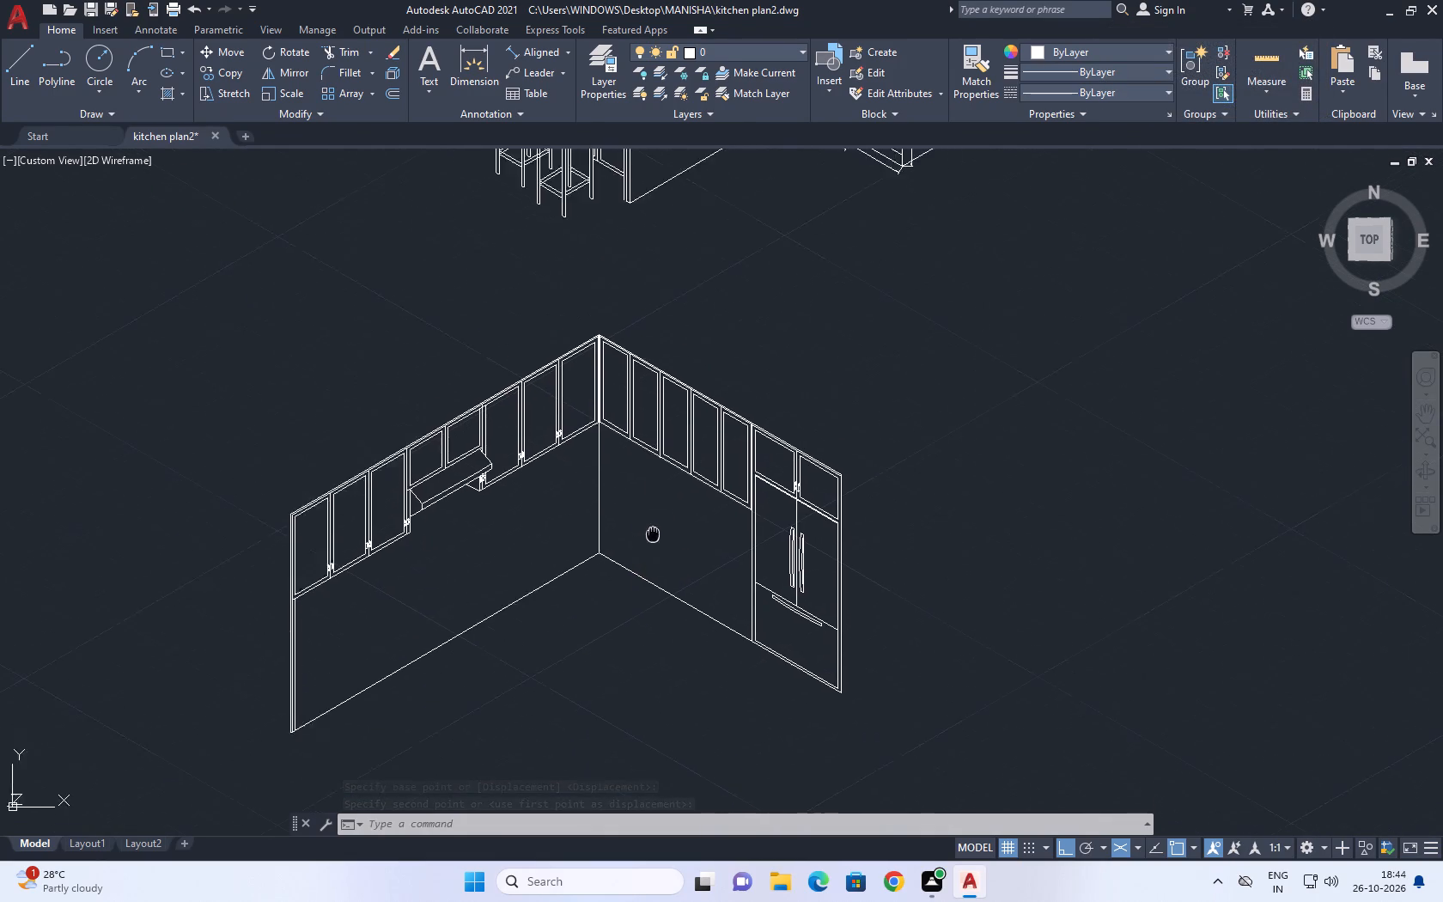
middle_click_drag(649, 552, 648, 517)
scroll(634, 687, "down", 1)
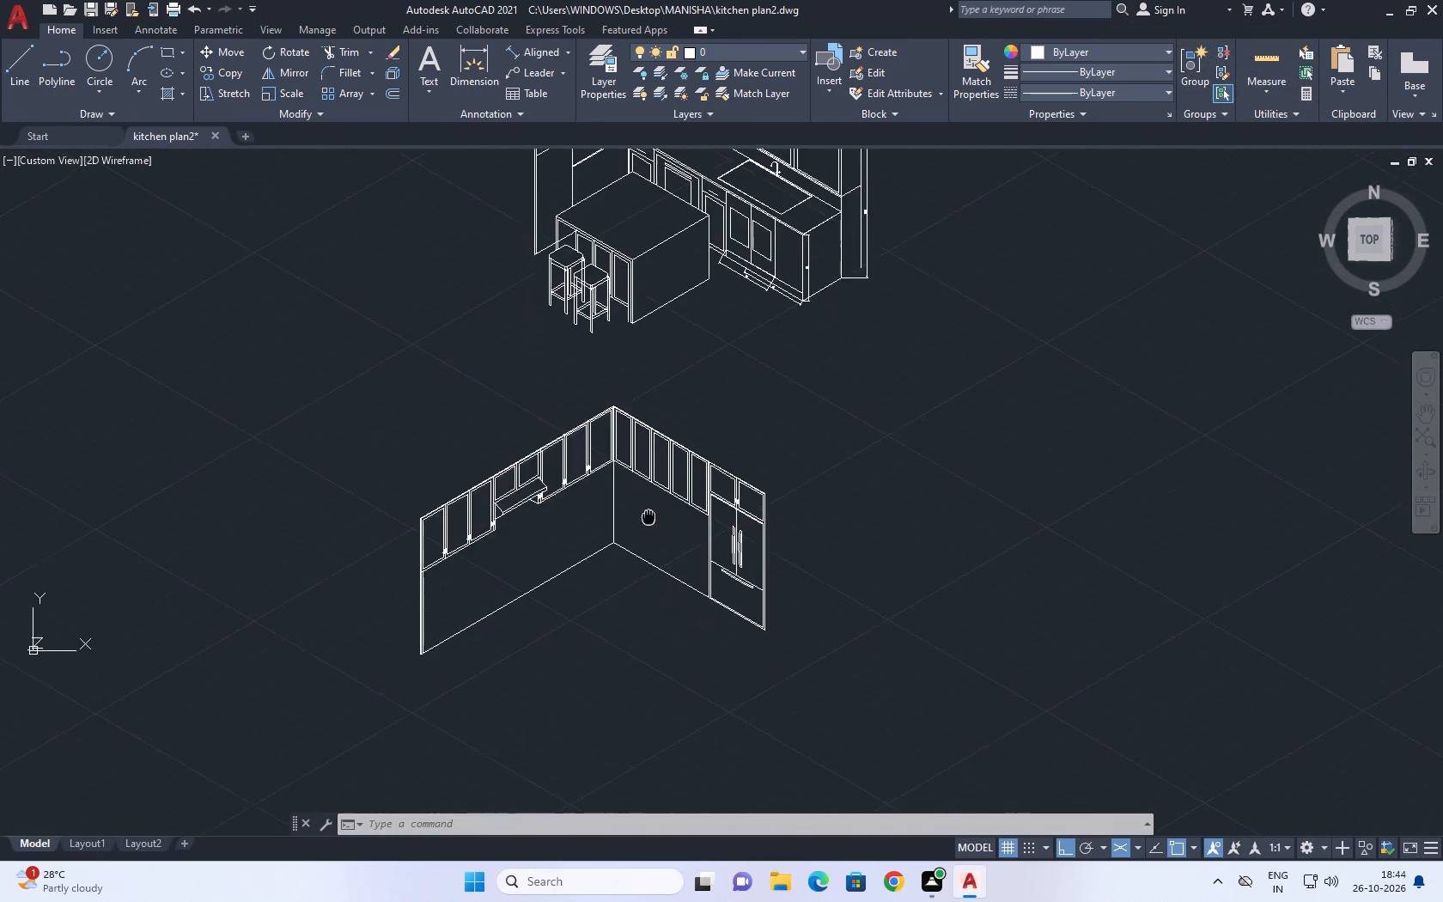
middle_click_drag(648, 517, 648, 516)
scroll(651, 507, "up", 1)
middle_click_drag(505, 623, 556, 515)
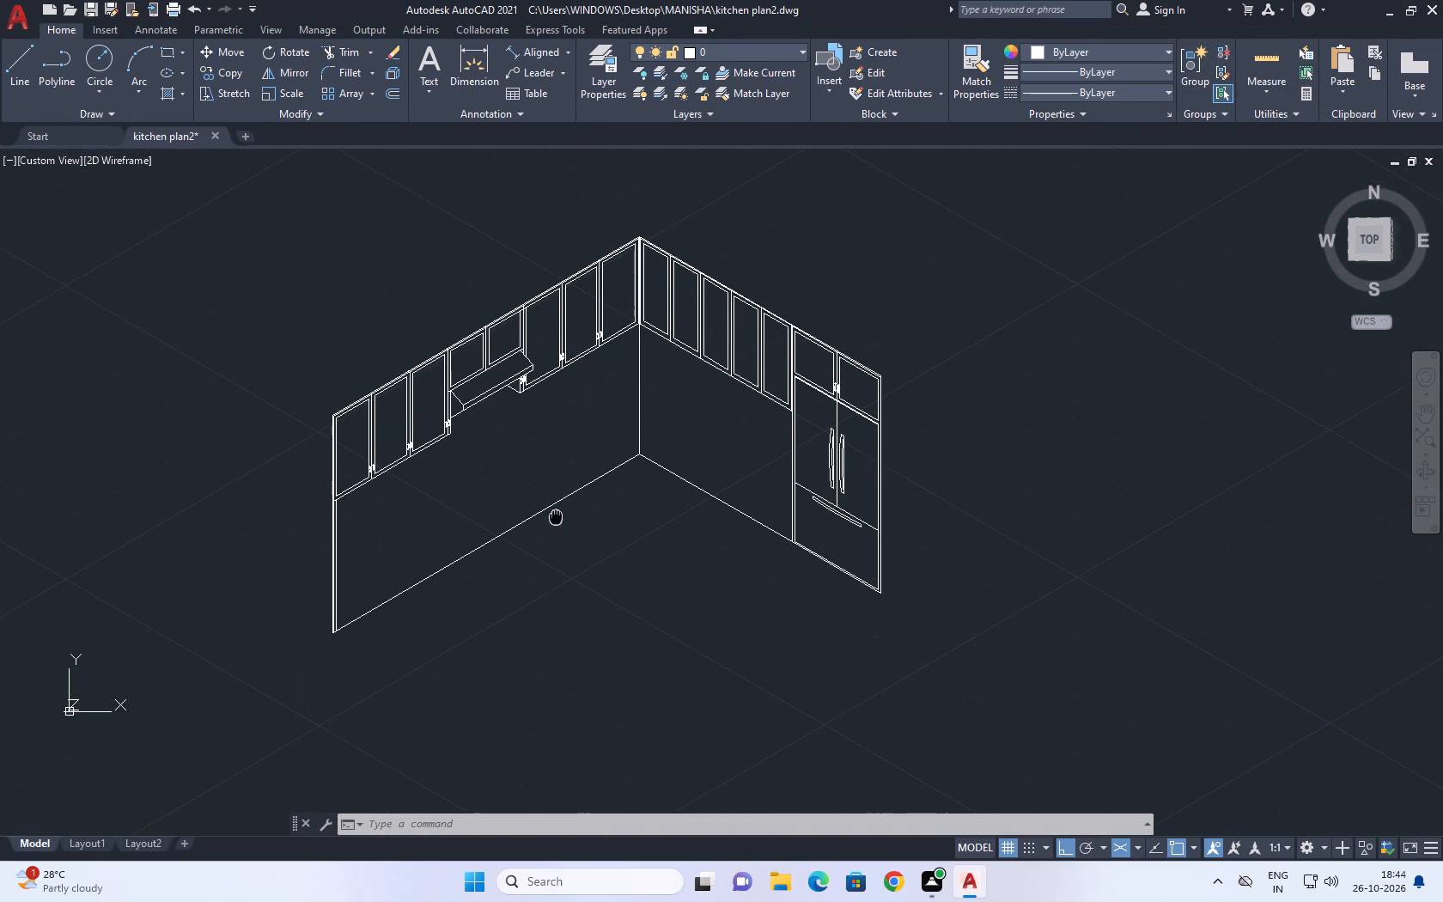
middle_click_drag(556, 515, 557, 515)
scroll(326, 648, "up", 5)
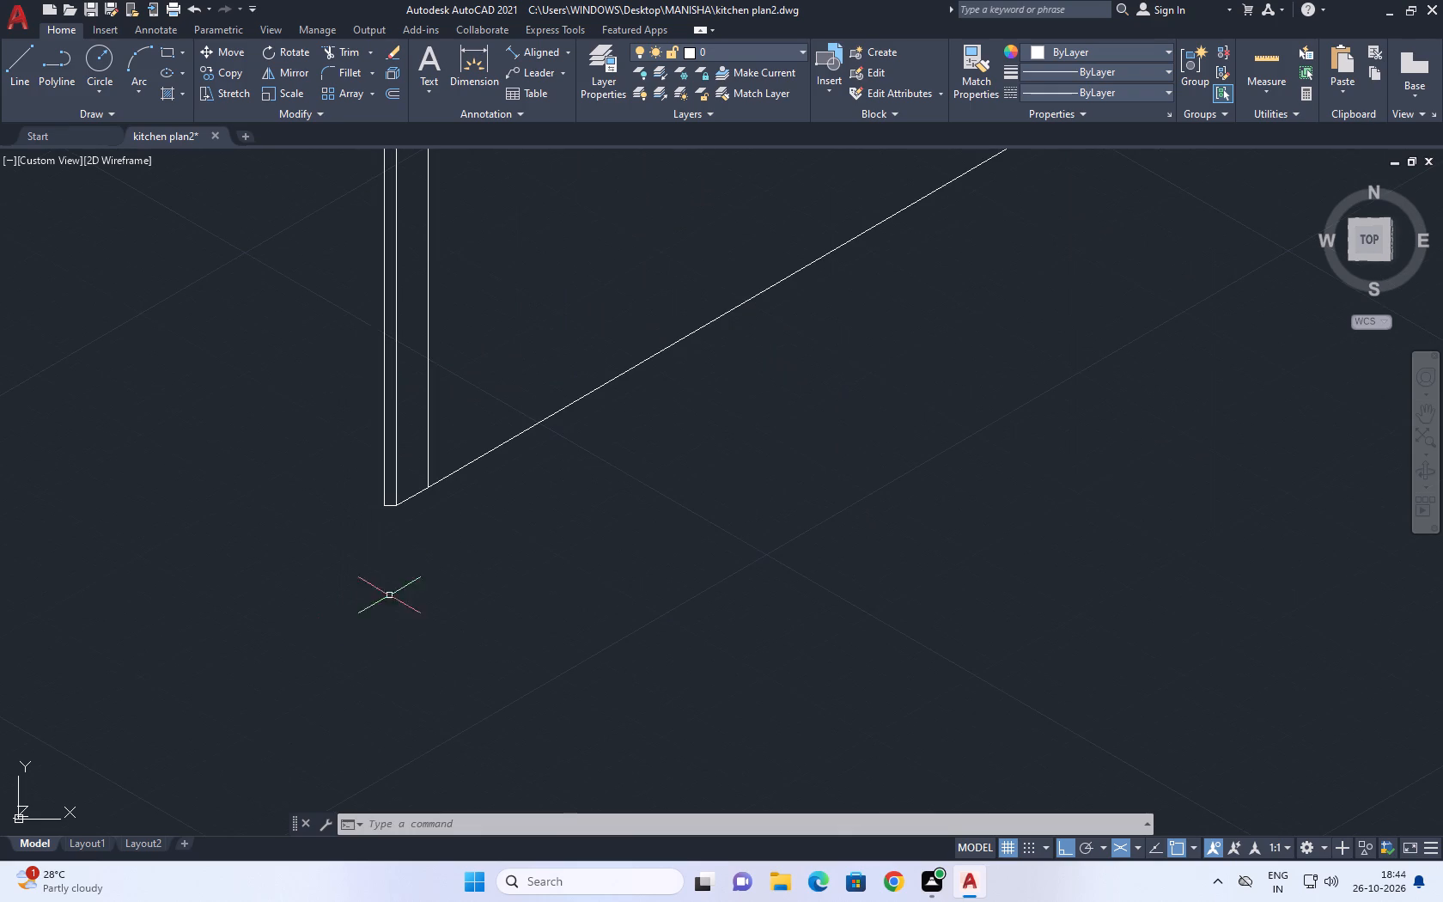
middle_click_drag(423, 499, 369, 601)
scroll(369, 601, "down", 3)
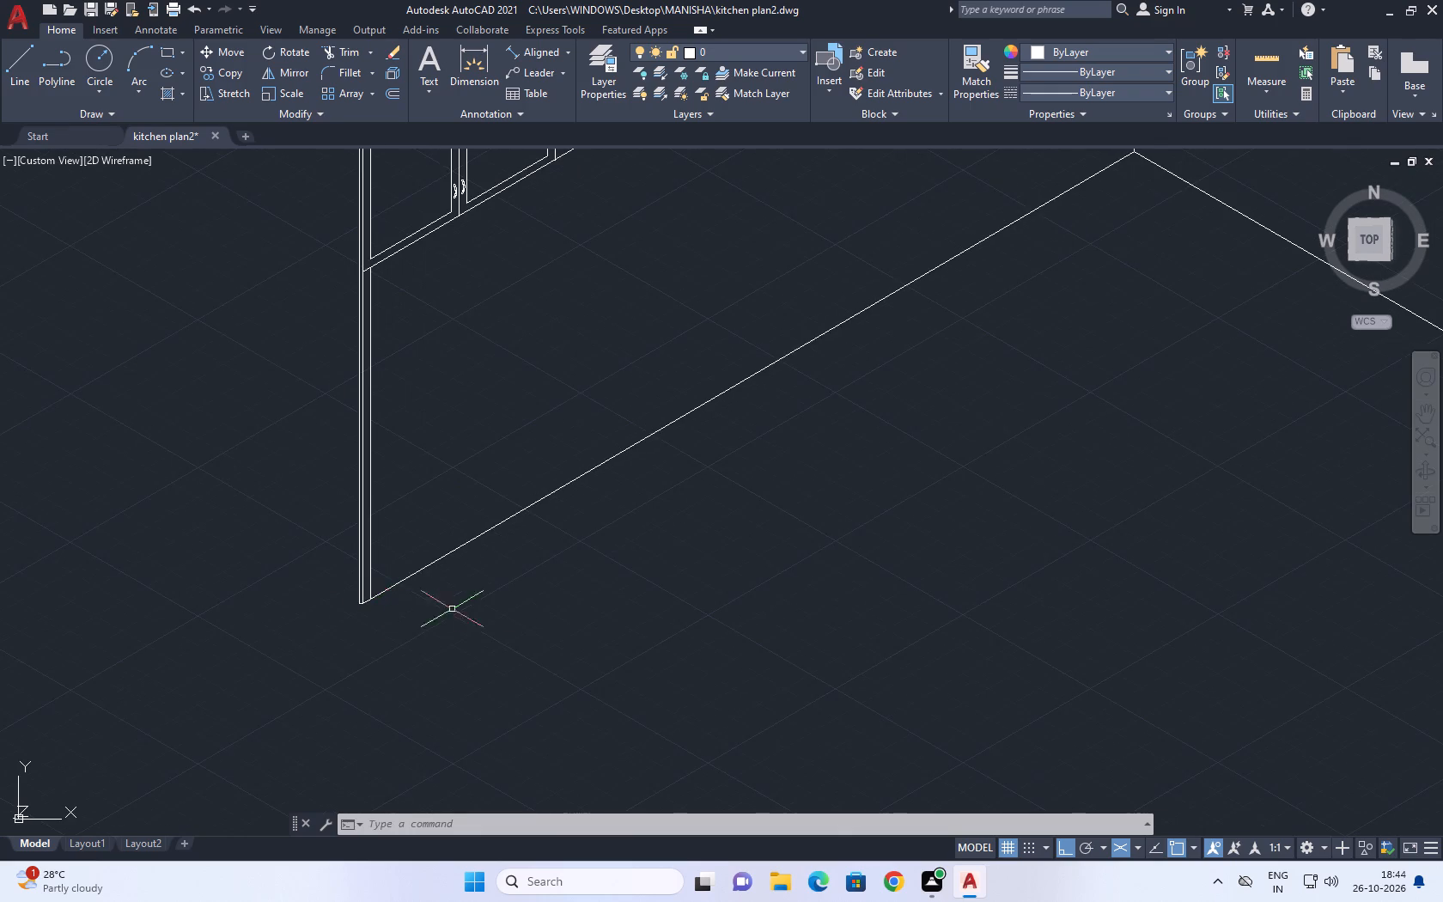
middle_click_drag(478, 604, 326, 544)
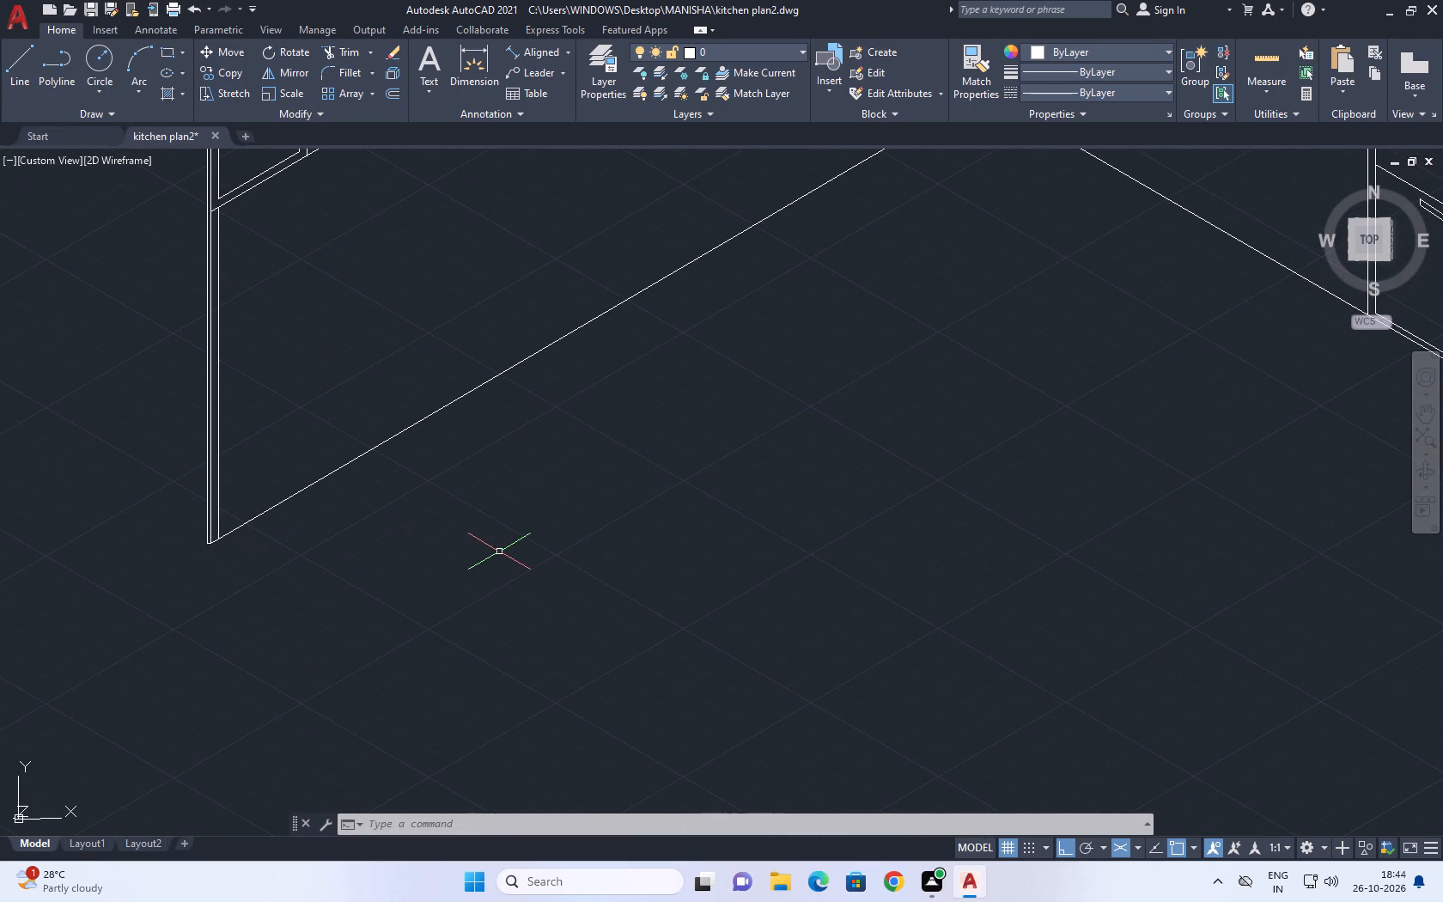
middle_click_drag(646, 527, 541, 619)
scroll(551, 598, "down", 2)
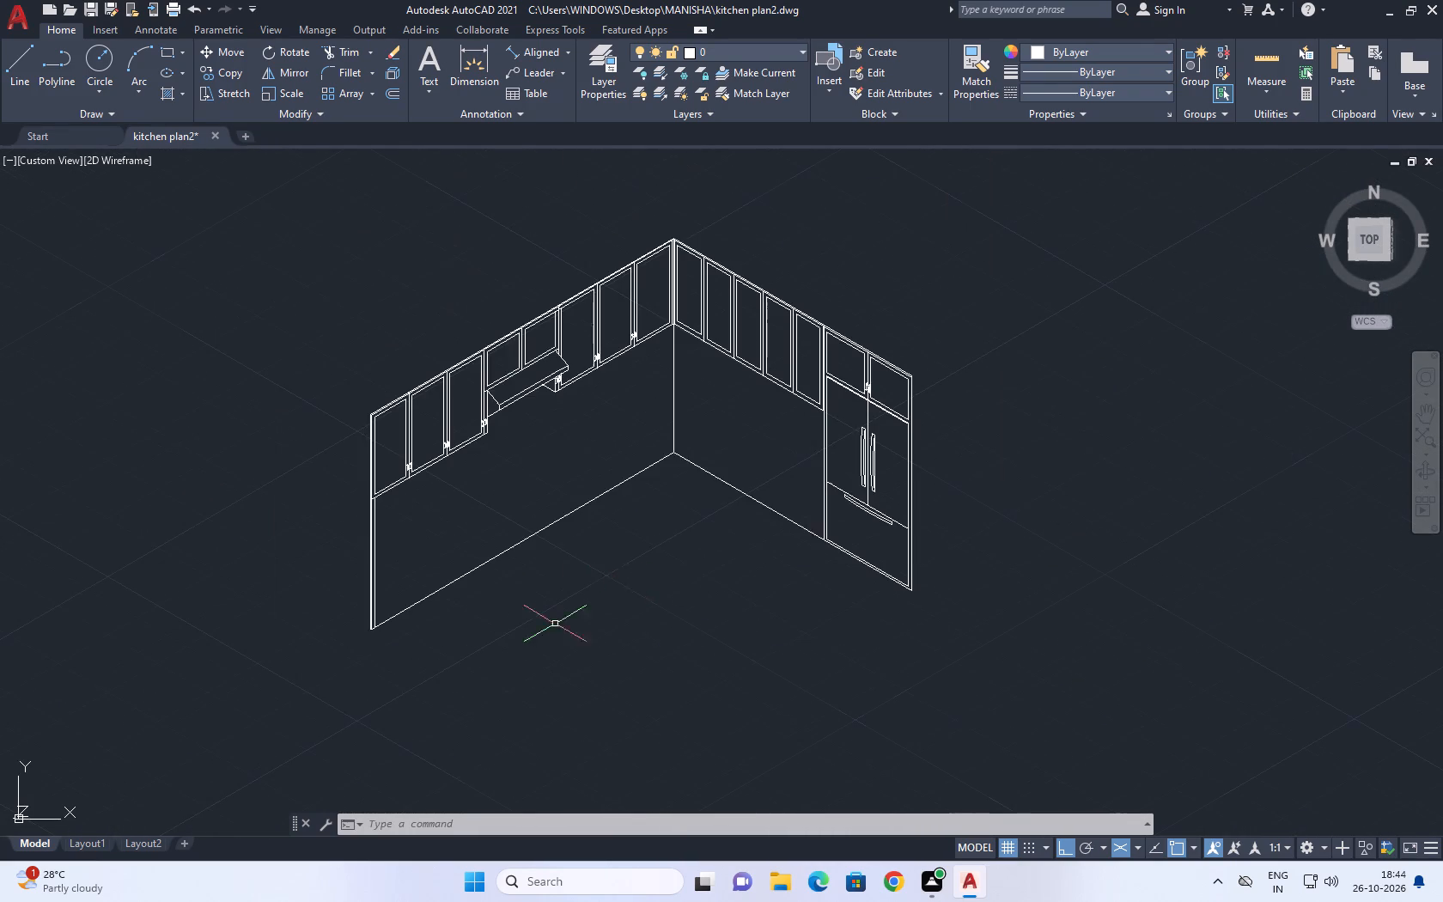
scroll(809, 543, "up", 5)
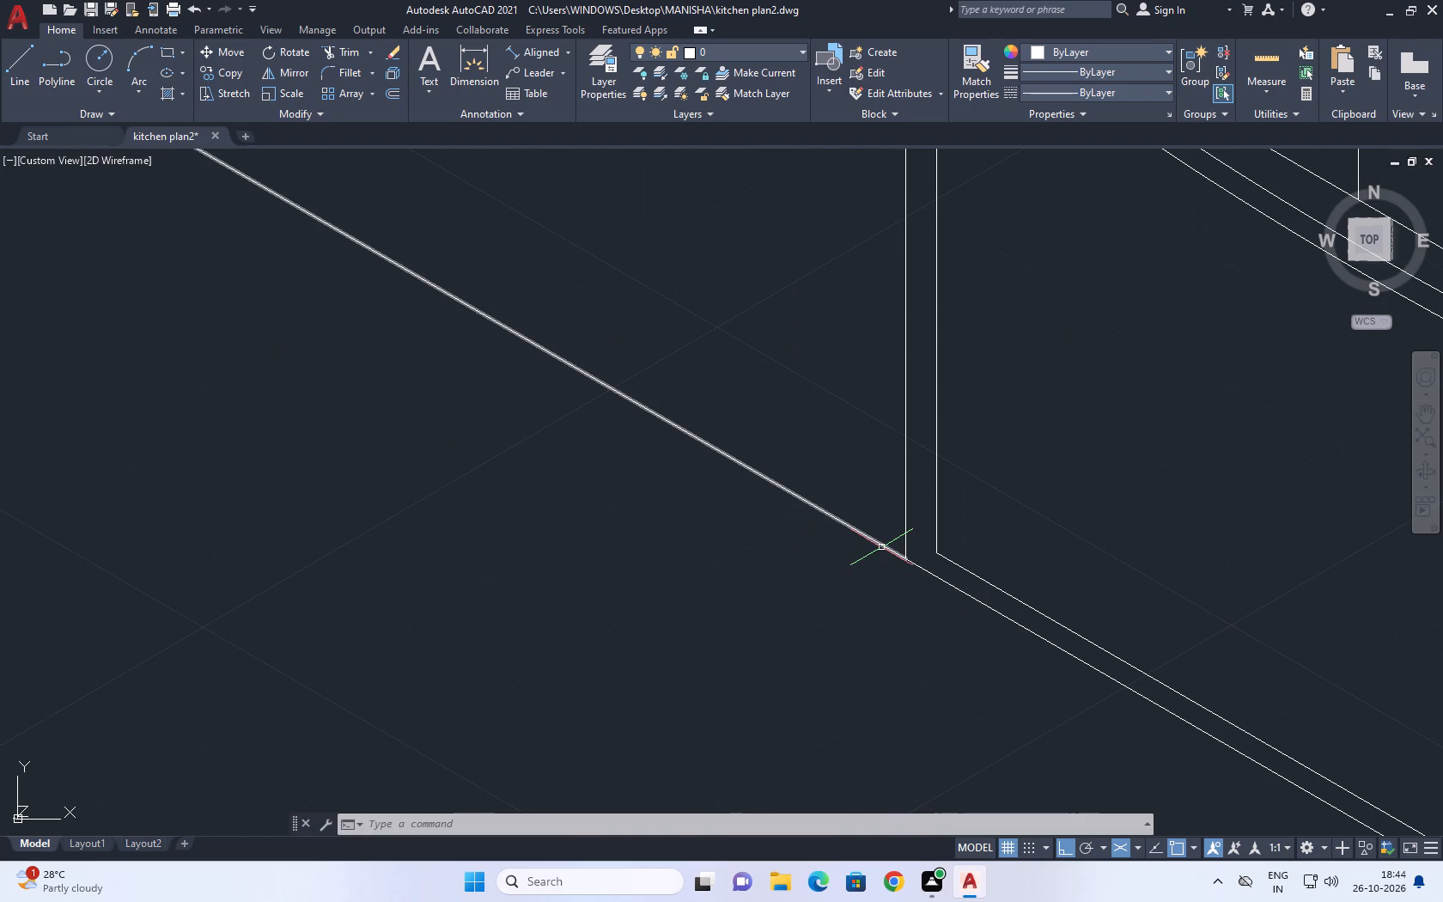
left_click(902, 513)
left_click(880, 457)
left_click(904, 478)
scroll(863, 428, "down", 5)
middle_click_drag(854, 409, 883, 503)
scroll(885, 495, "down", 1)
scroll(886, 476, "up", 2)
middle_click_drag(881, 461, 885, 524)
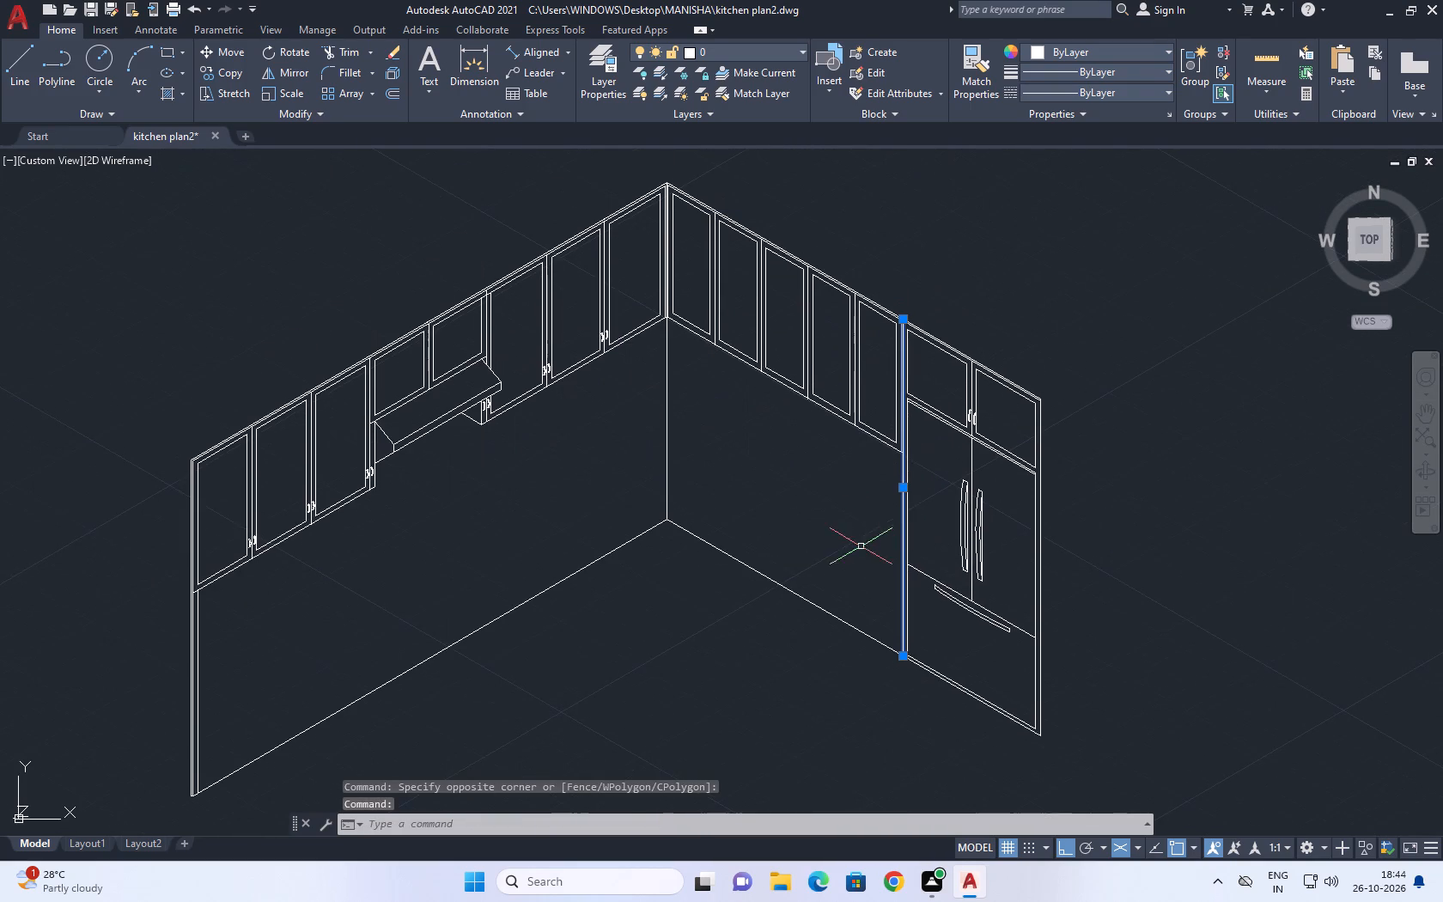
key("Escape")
Draw a line about 154 units long at 150° from the tall unit's side edge to the corner line, midway between wall cabinets and floor.
type("l")
key("space")
middle_click_drag(916, 682, 778, 667)
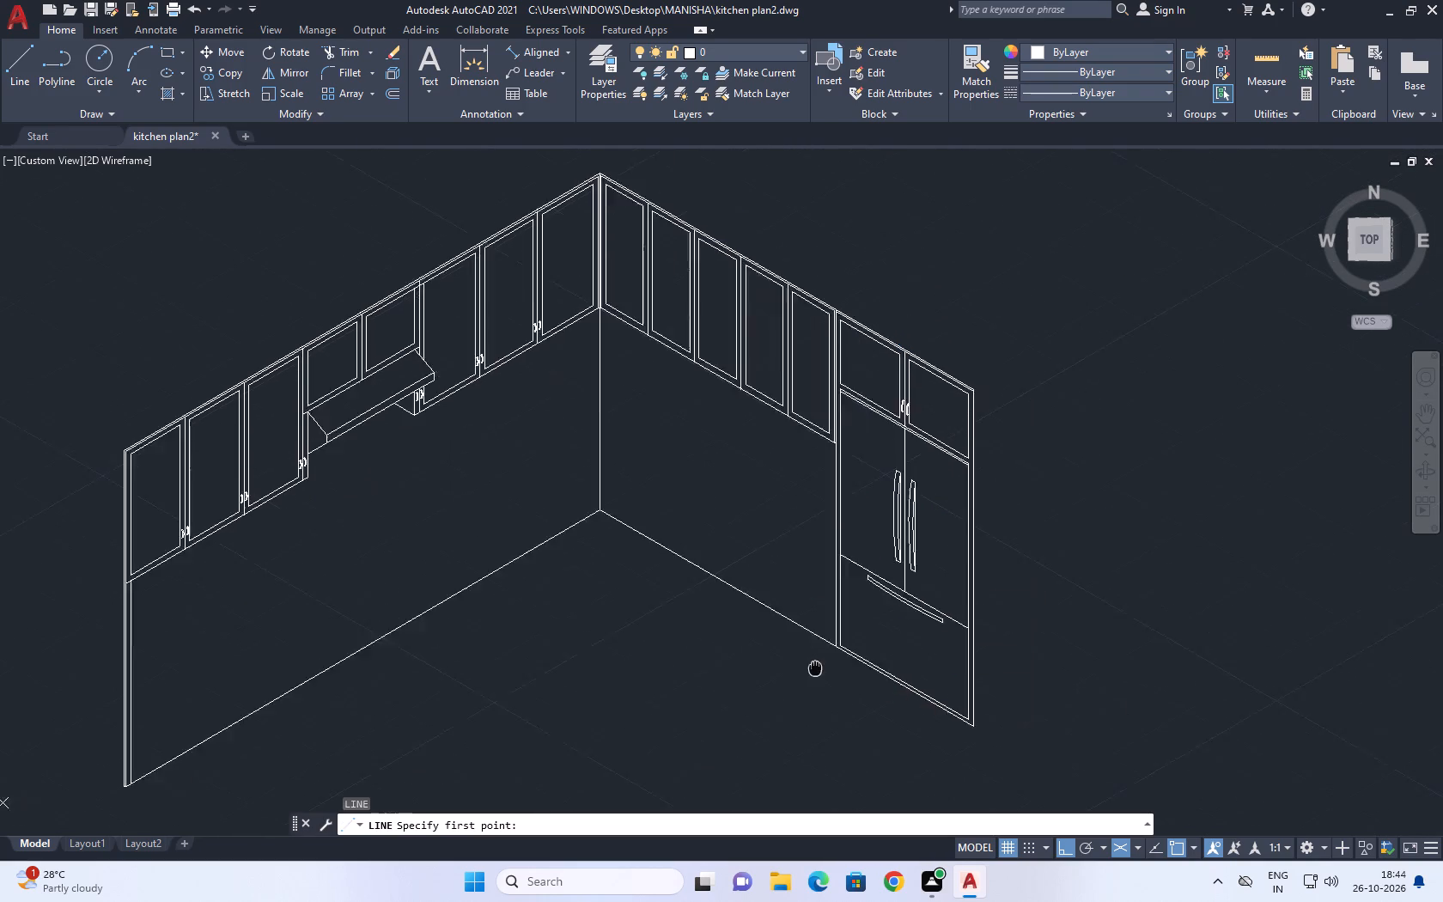
middle_click_drag(778, 667, 674, 680)
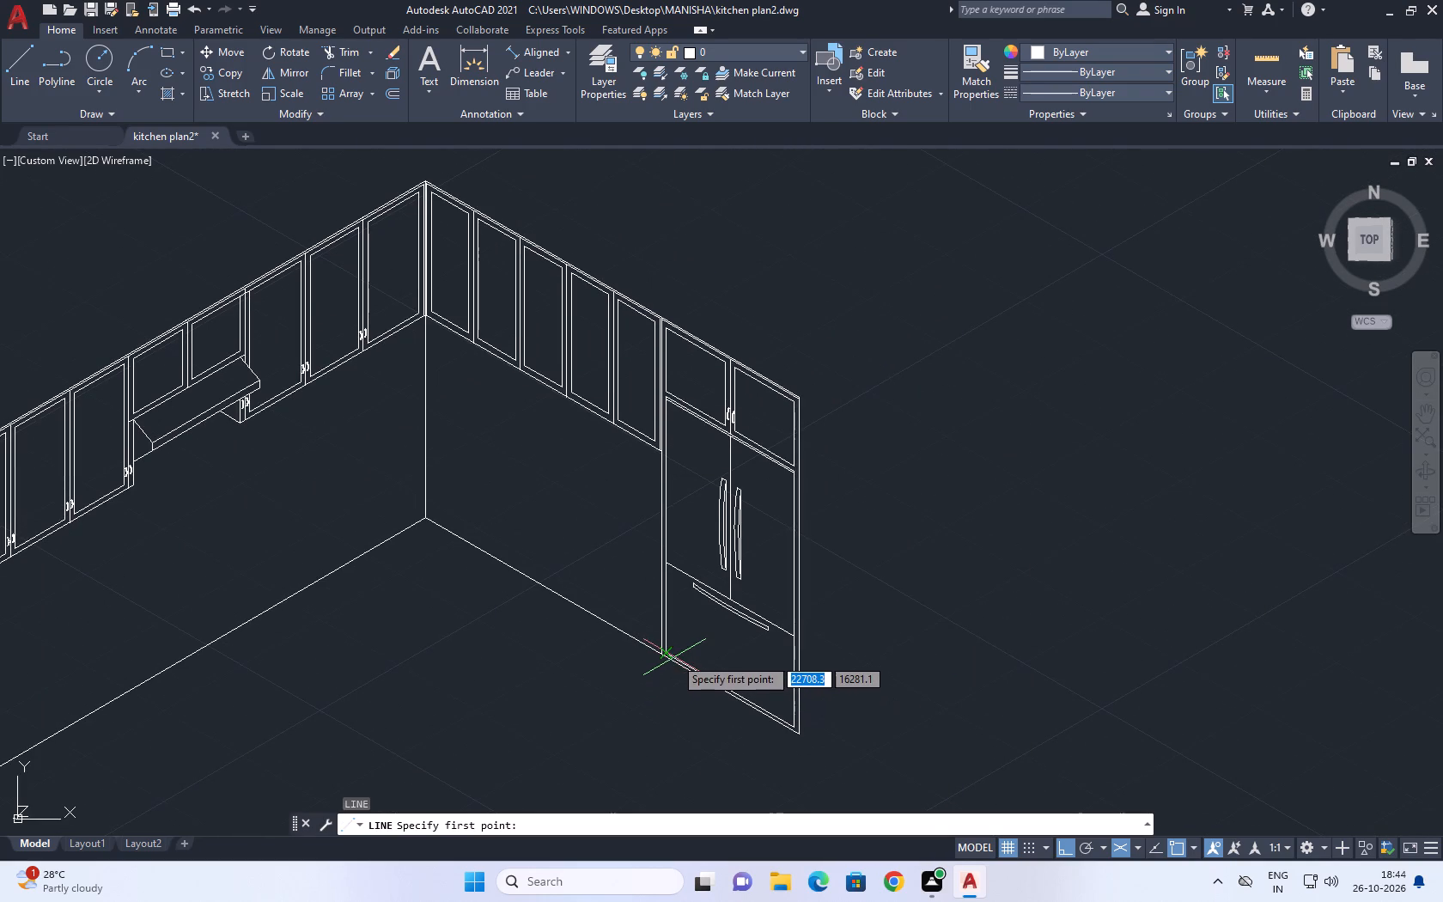
scroll(644, 559, "up", 2)
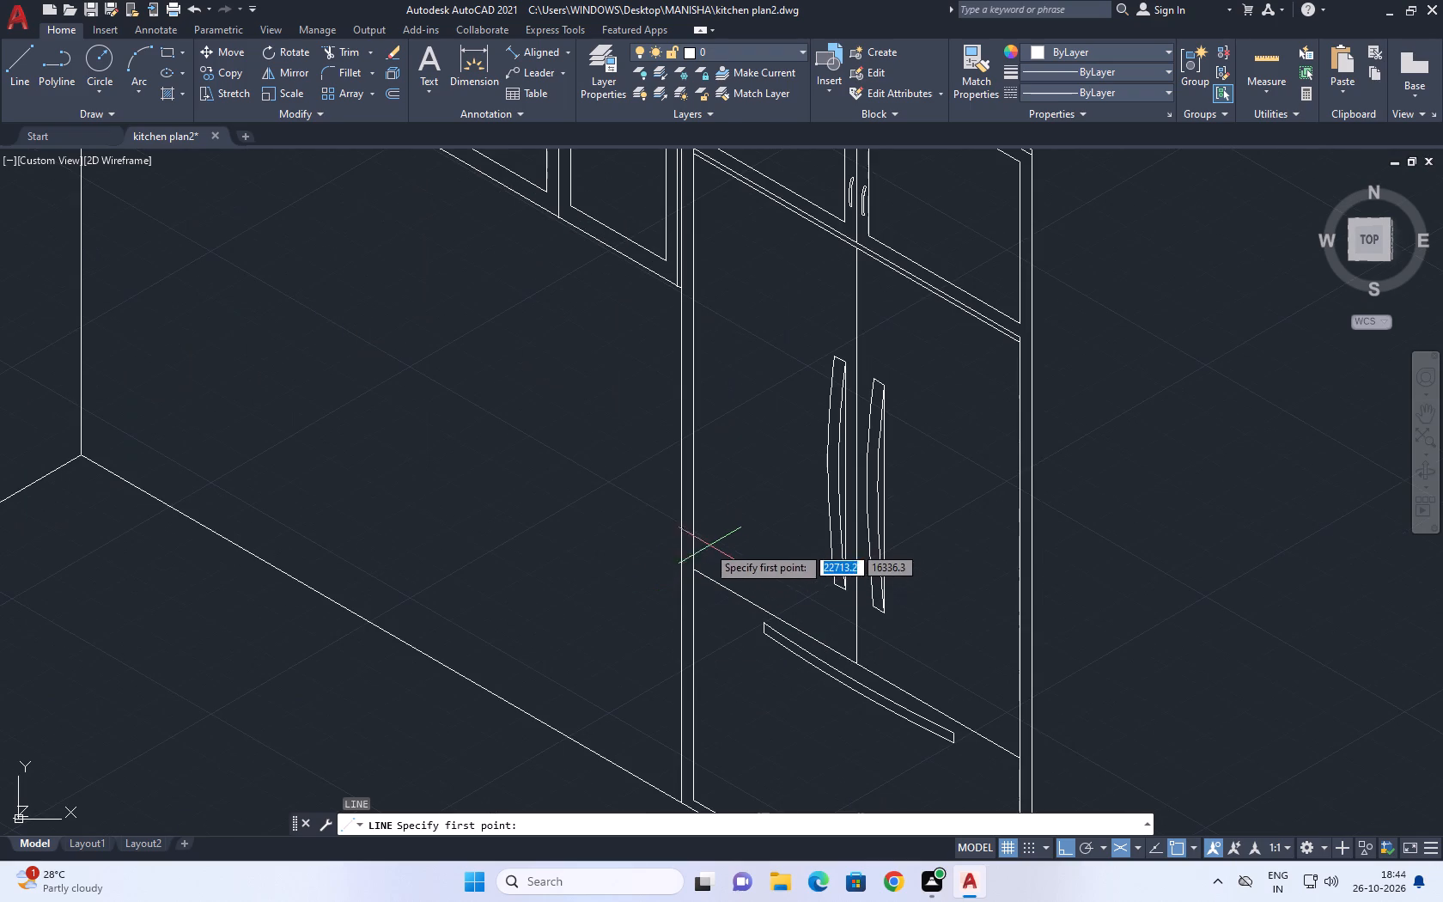
left_click(691, 546)
middle_click_drag(276, 411, 819, 565)
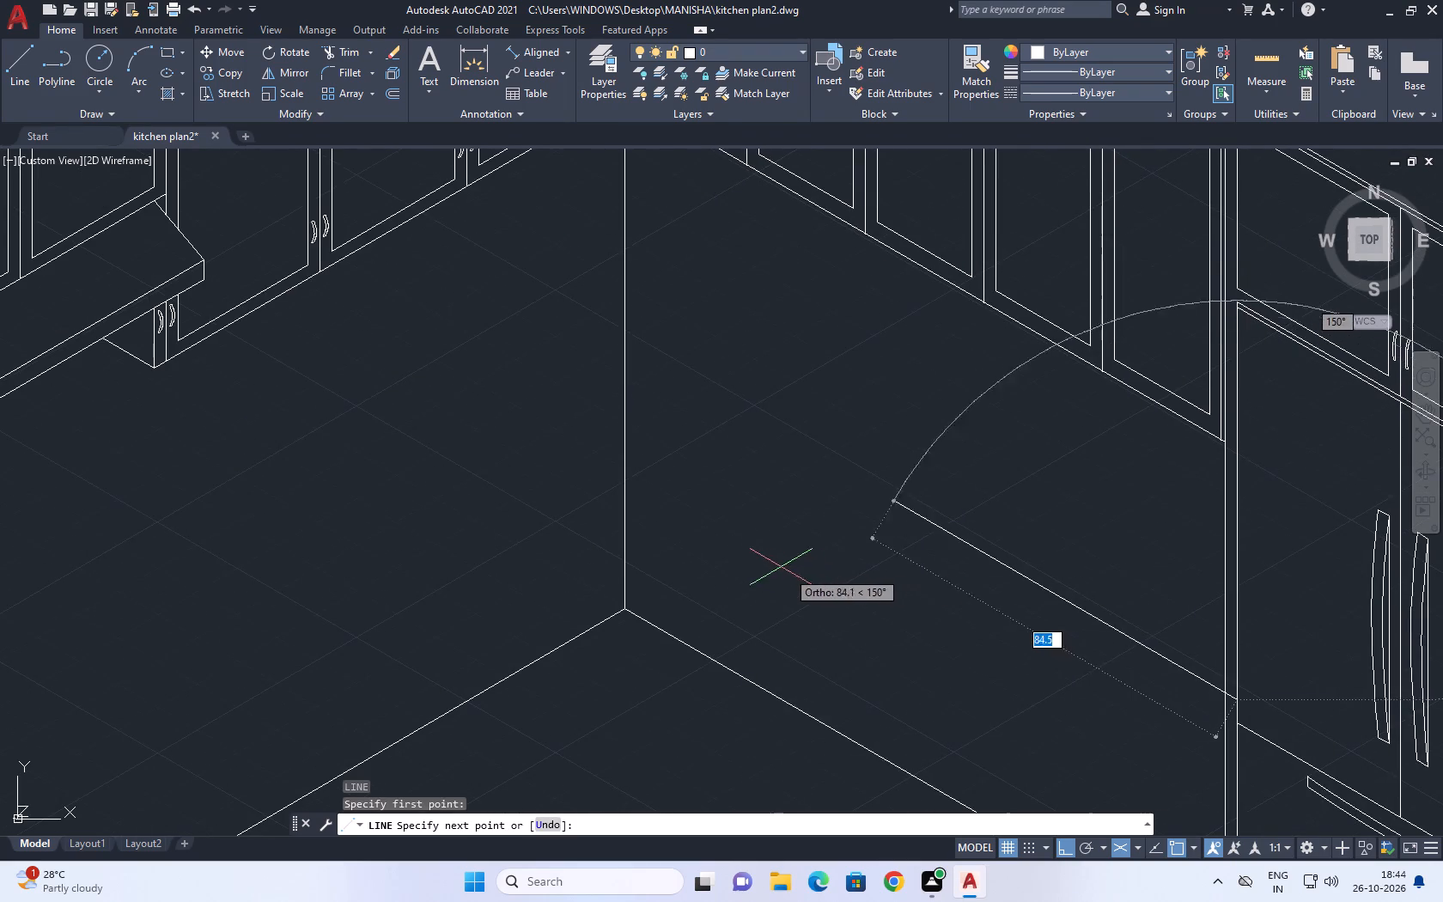
middle_click_drag(658, 509, 1039, 574)
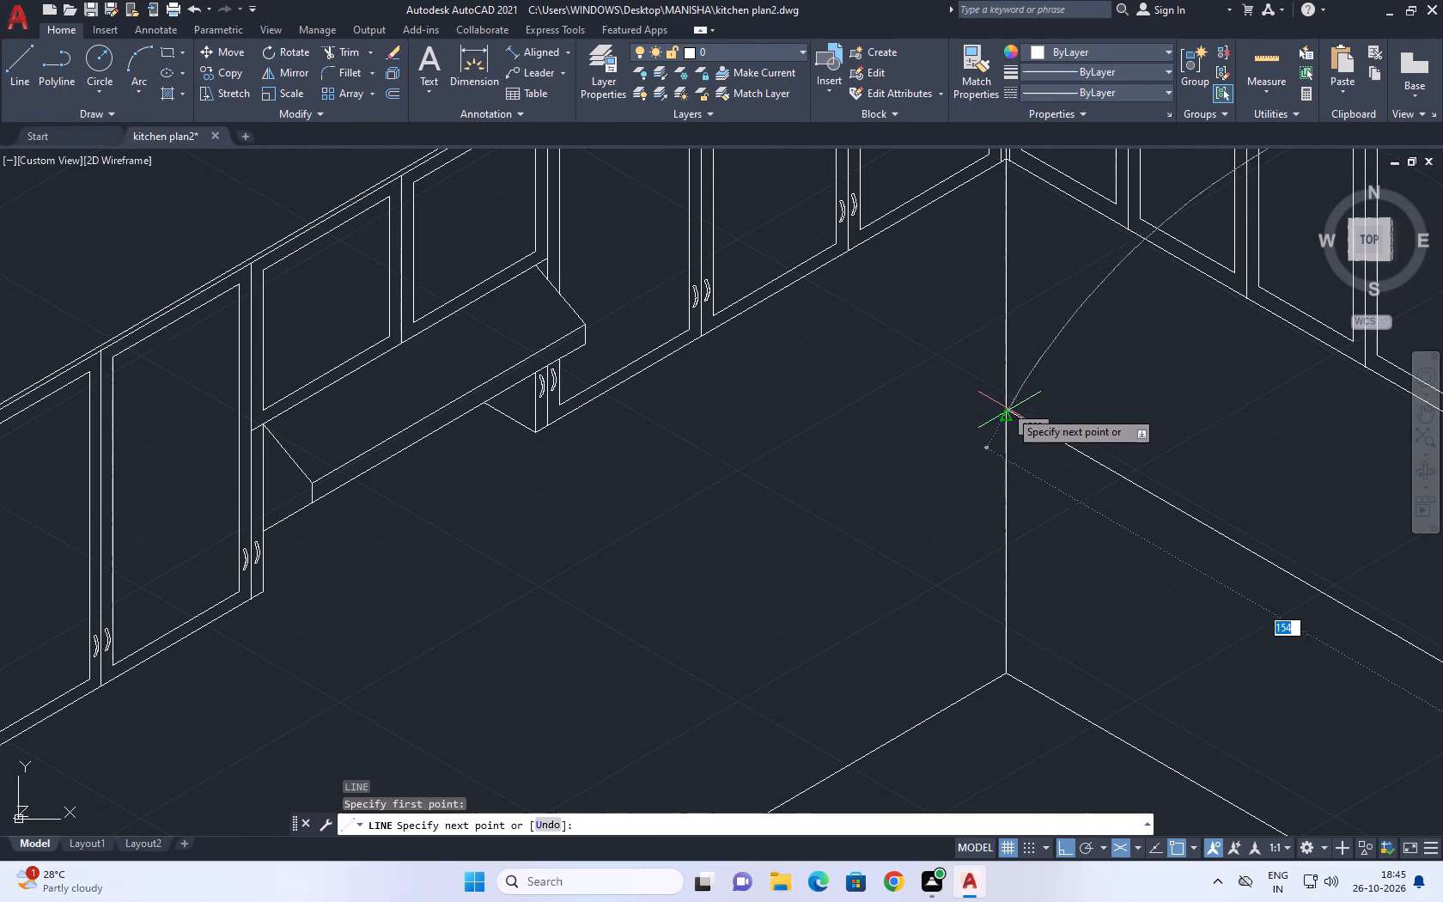
left_click(1010, 413)
Continue the mid-height wall line about 300 units along the 210° axis from the corner line to the end panel's edge.
scroll(703, 456, "down", 3)
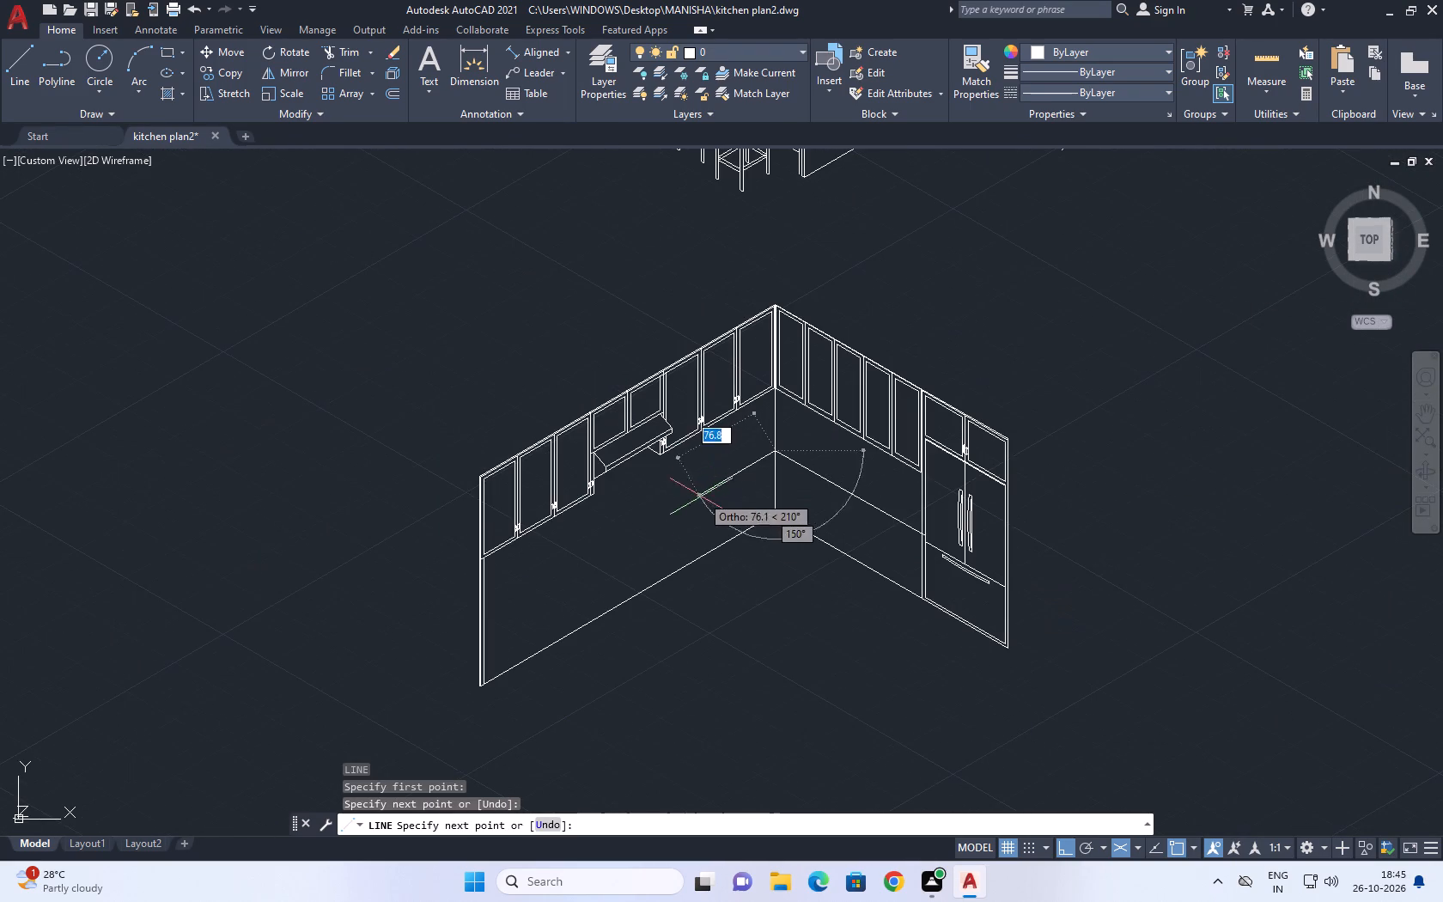
middle_click_drag(425, 623, 679, 519)
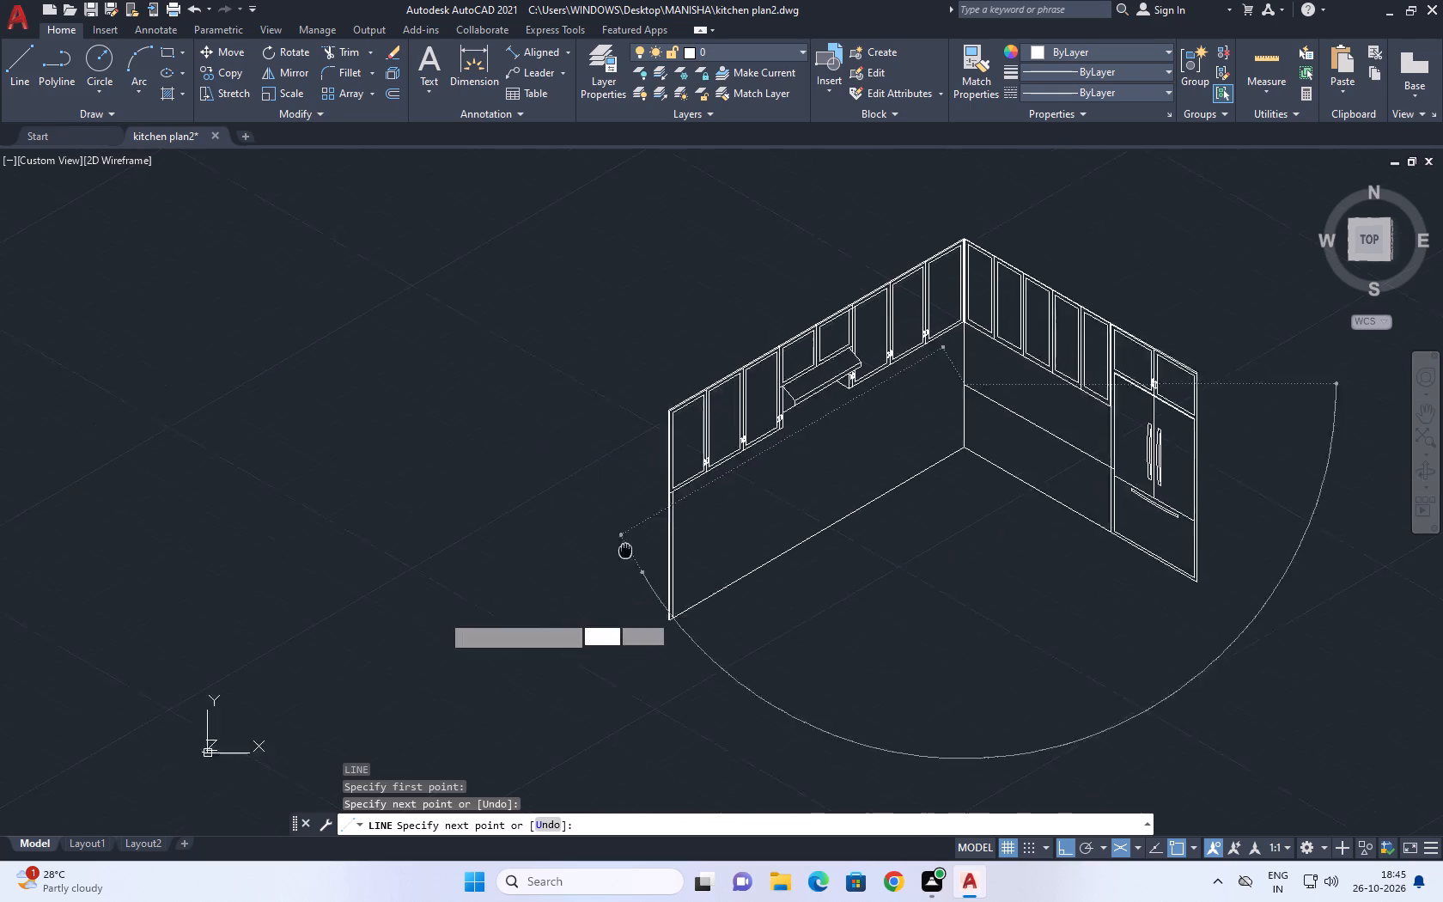
middle_click_drag(679, 519, 734, 484)
scroll(788, 469, "up", 1)
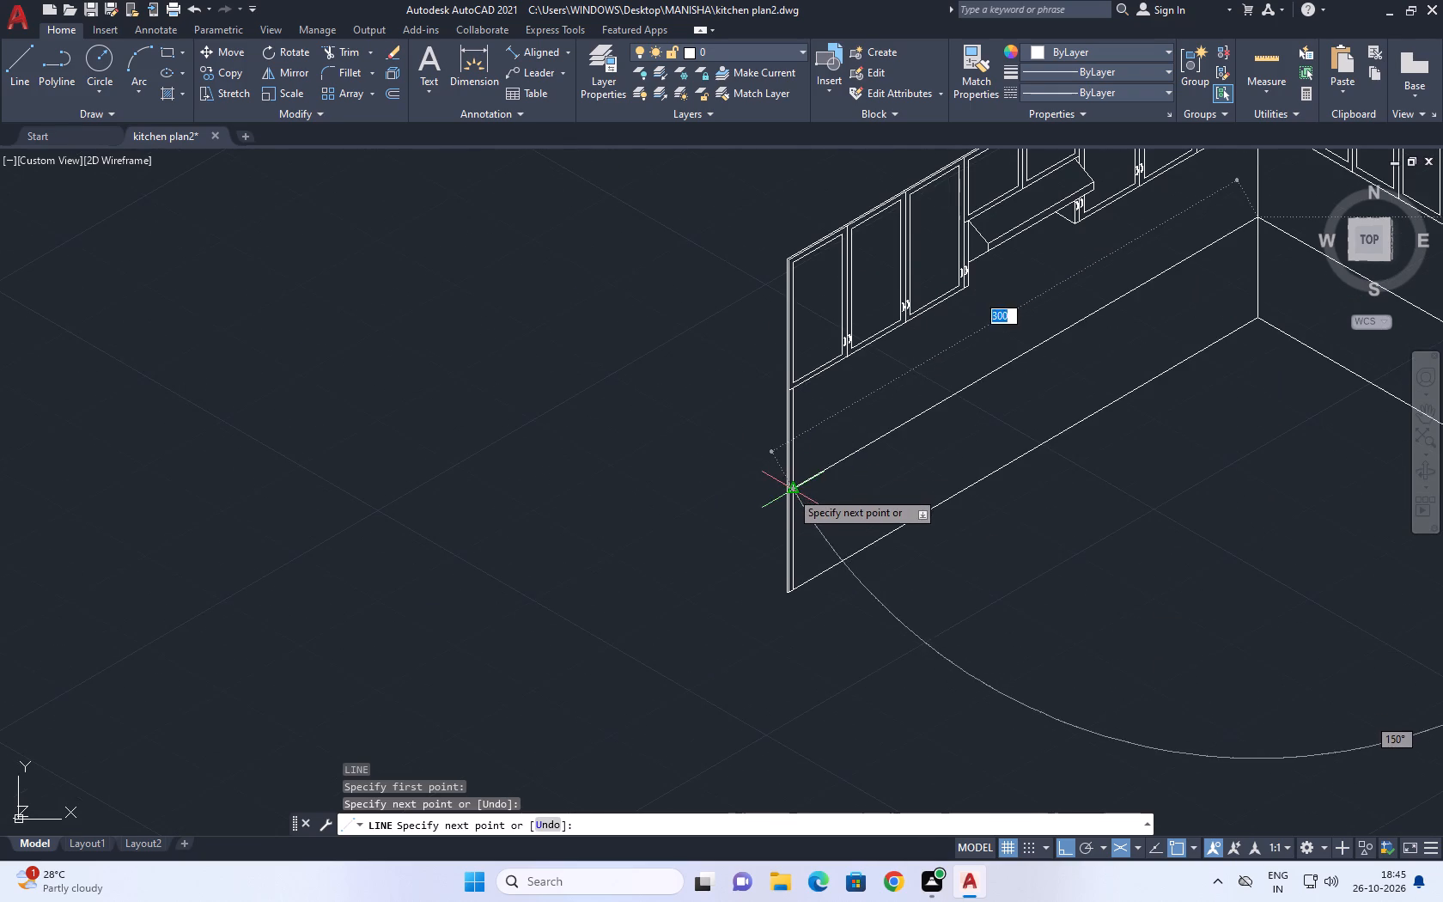
scroll(793, 490, "up", 1)
left_click(799, 488)
key("space")
middle_click_drag(836, 501, 644, 569)
middle_click(642, 568)
scroll(634, 576, "down", 1)
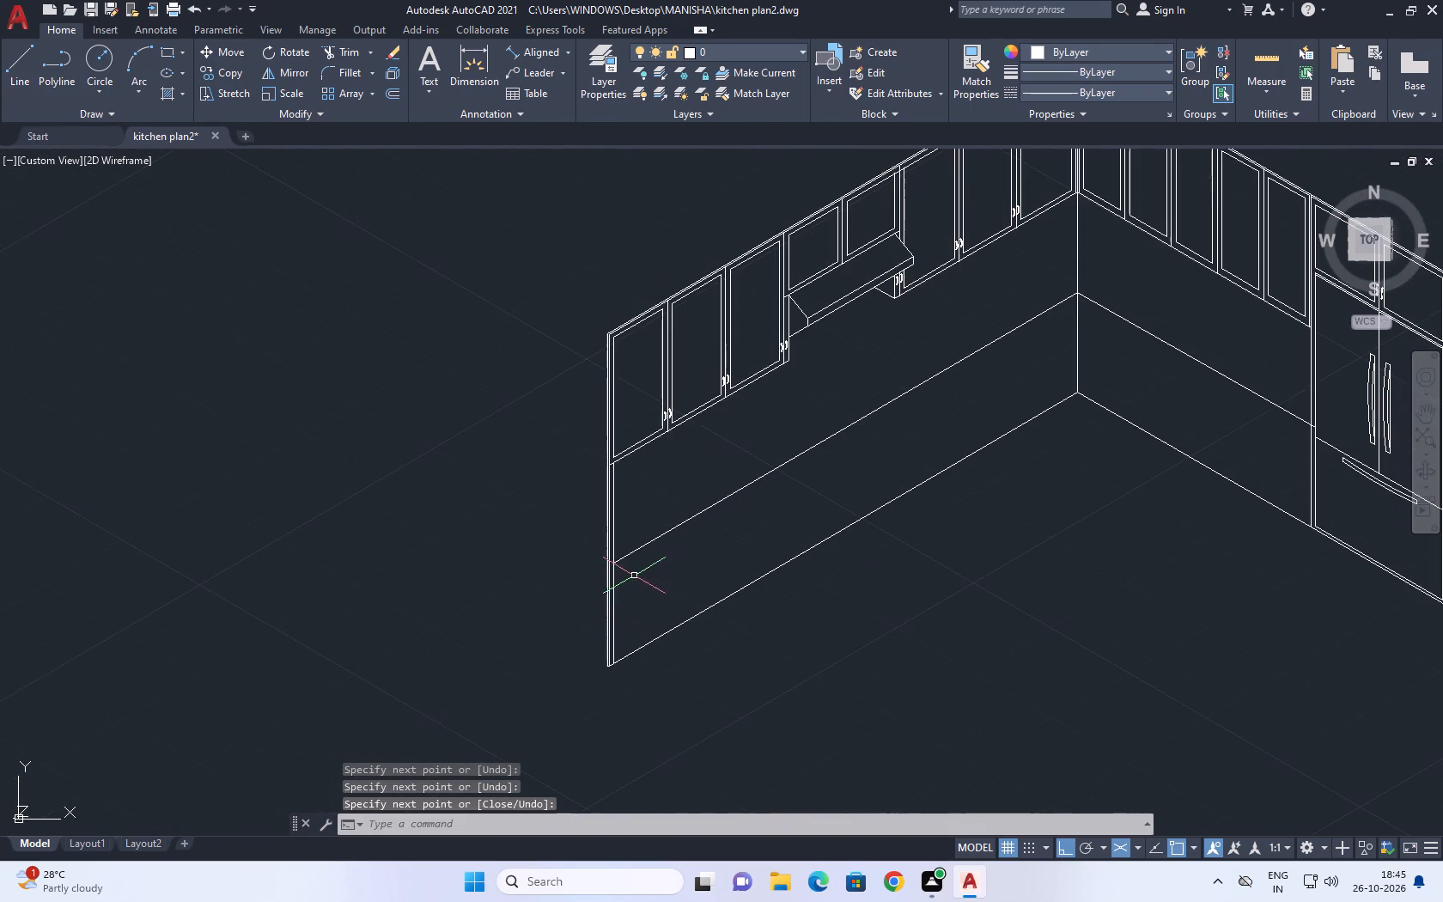
Examine the mid-height wall lines and the line between the corner and the tall unit.
middle_click_drag(896, 587, 754, 579)
scroll(771, 568, "down", 1)
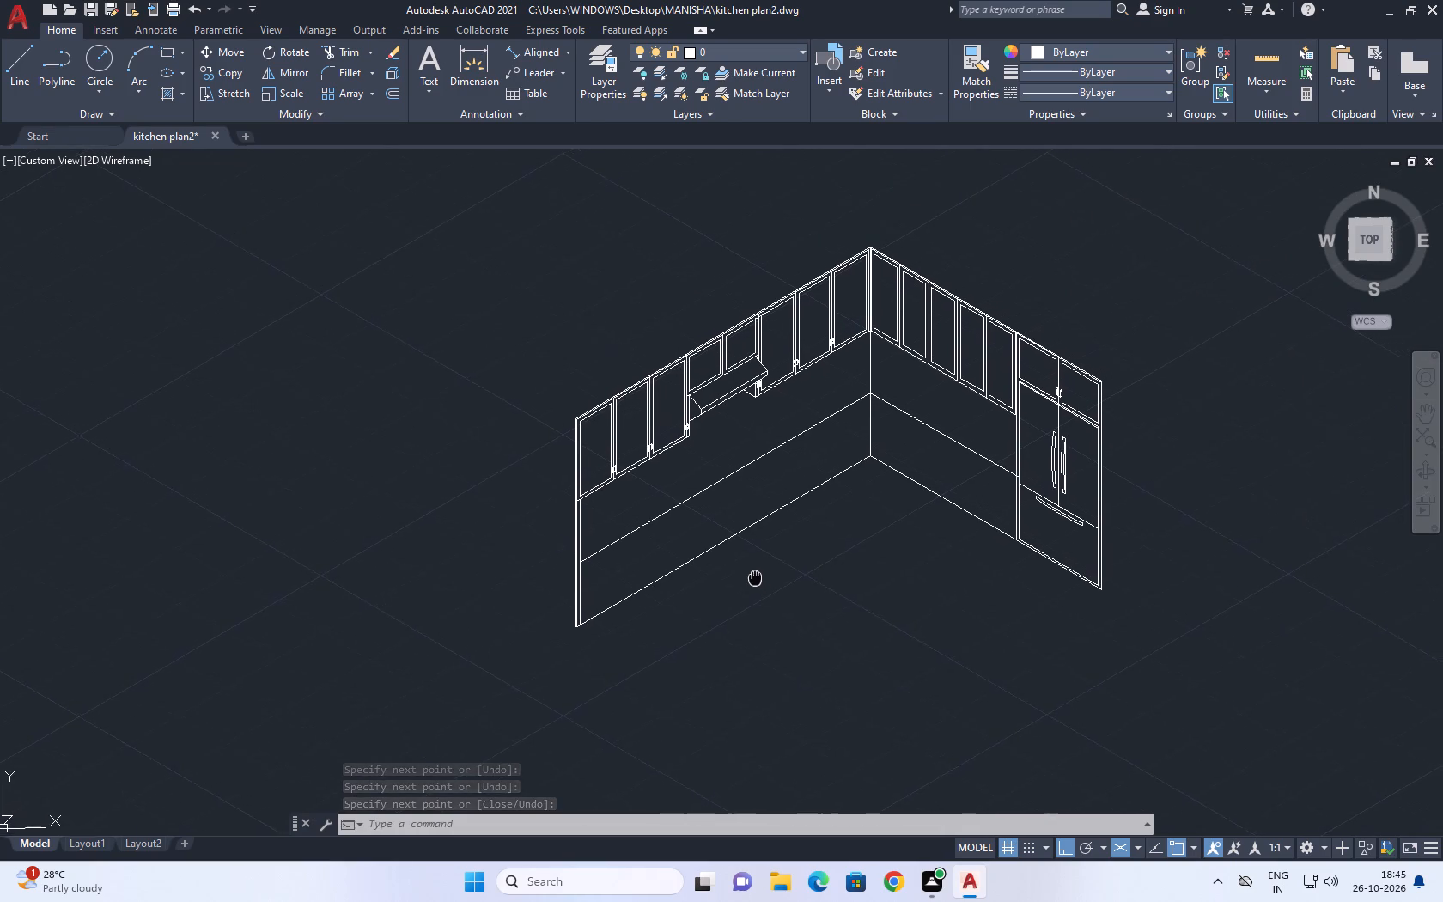
middle_click_drag(754, 579, 742, 591)
scroll(842, 431, "up", 1)
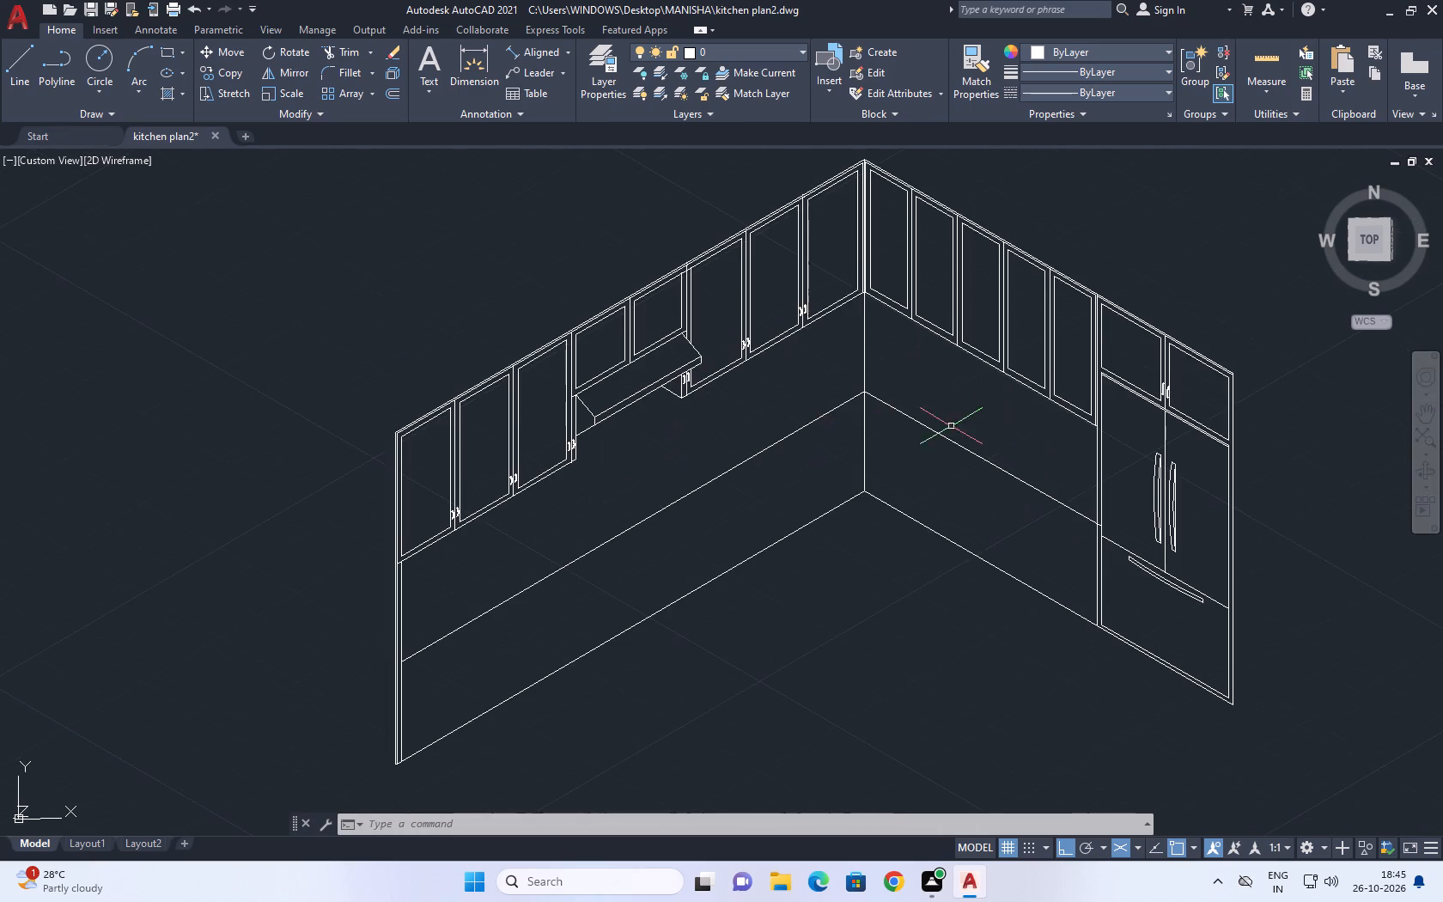
middle_click_drag(951, 426, 698, 395)
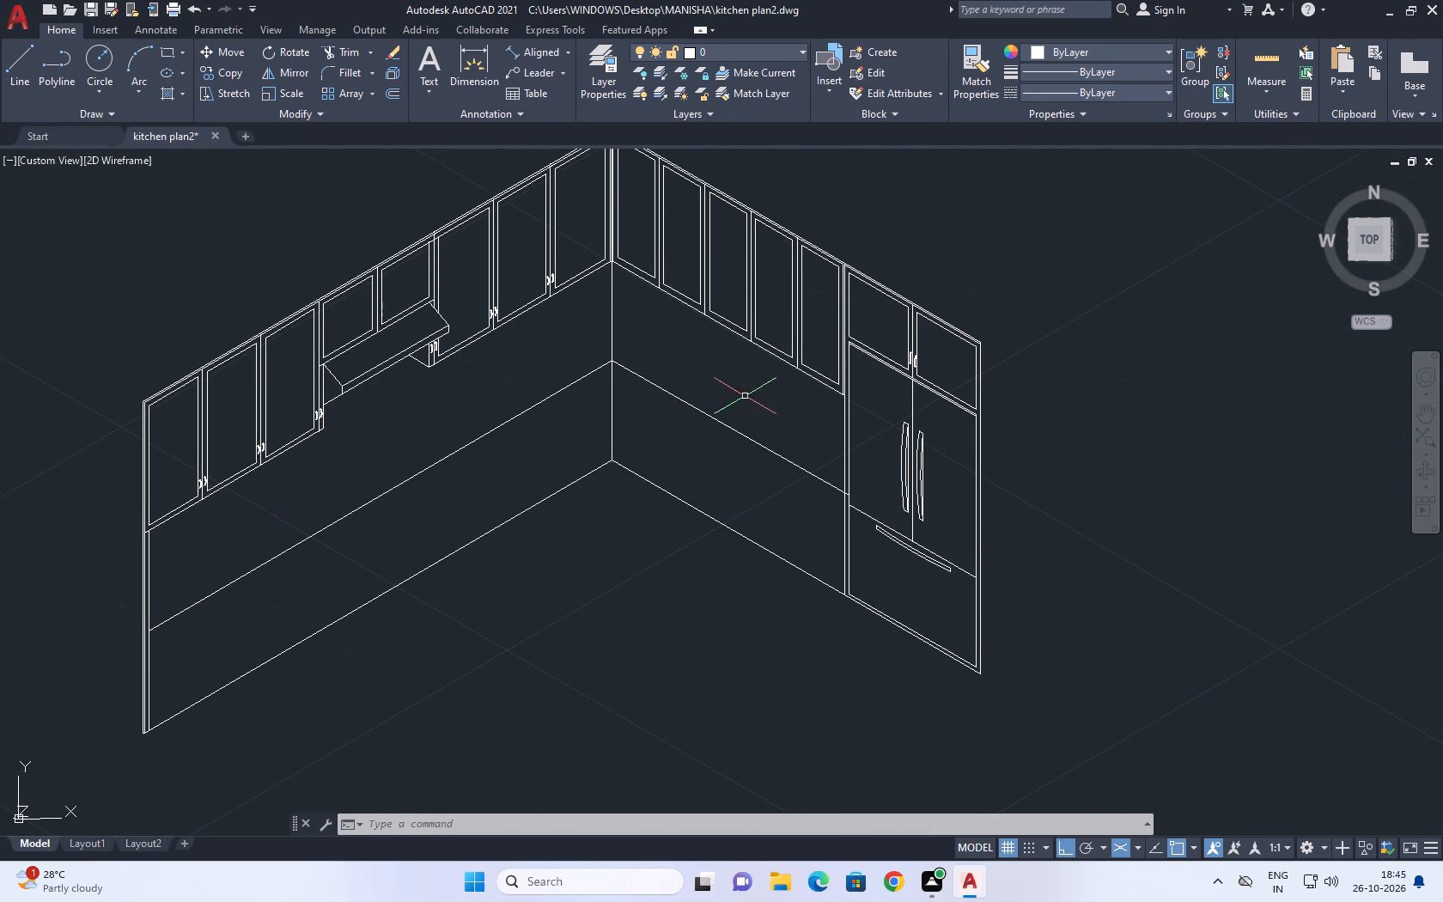
left_click(740, 434)
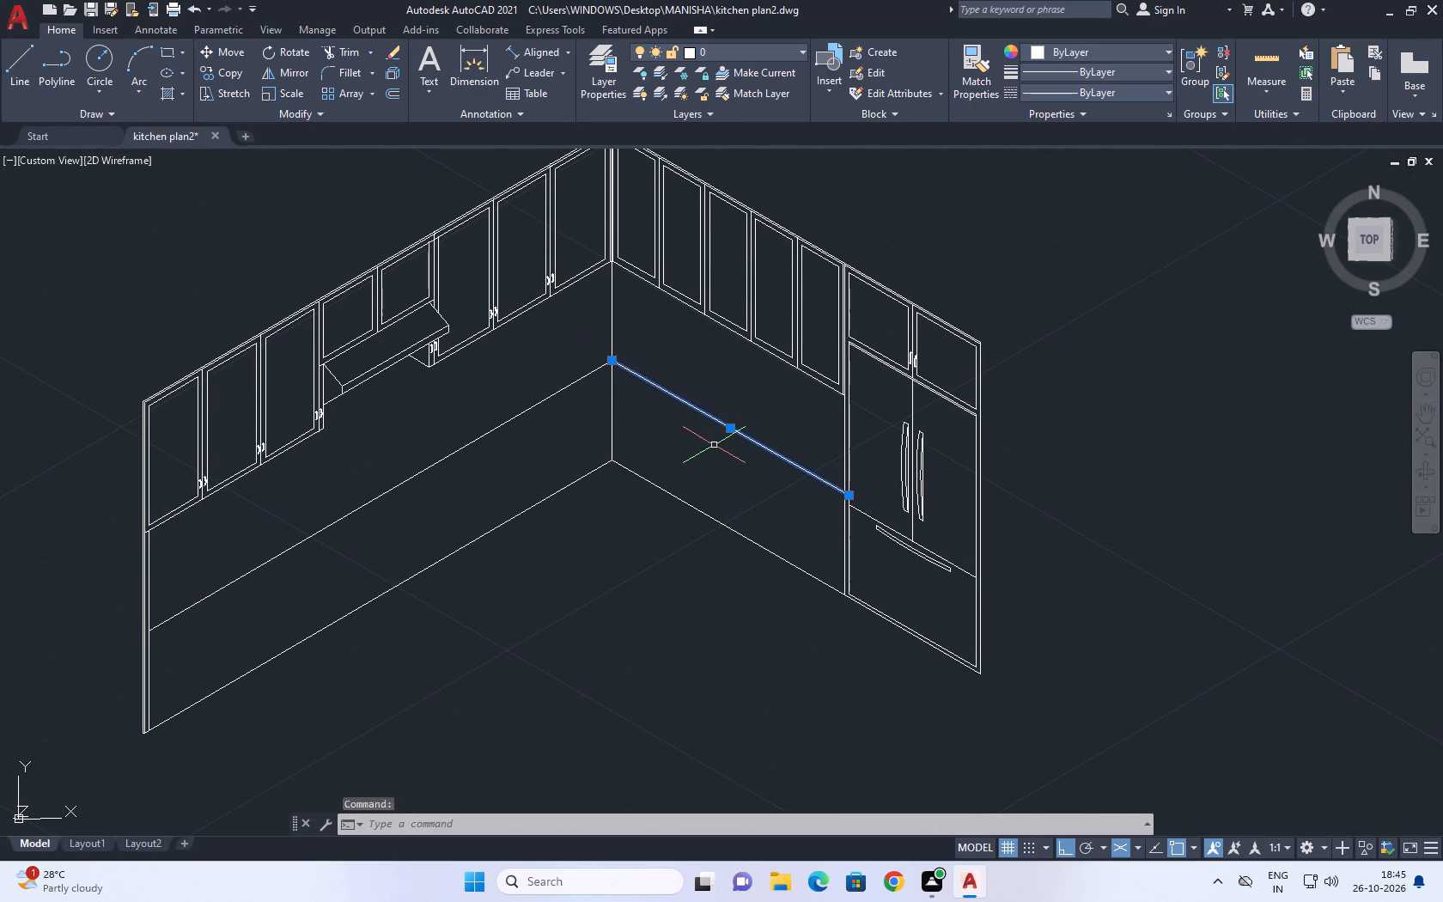
middle_click_drag(714, 445, 735, 485)
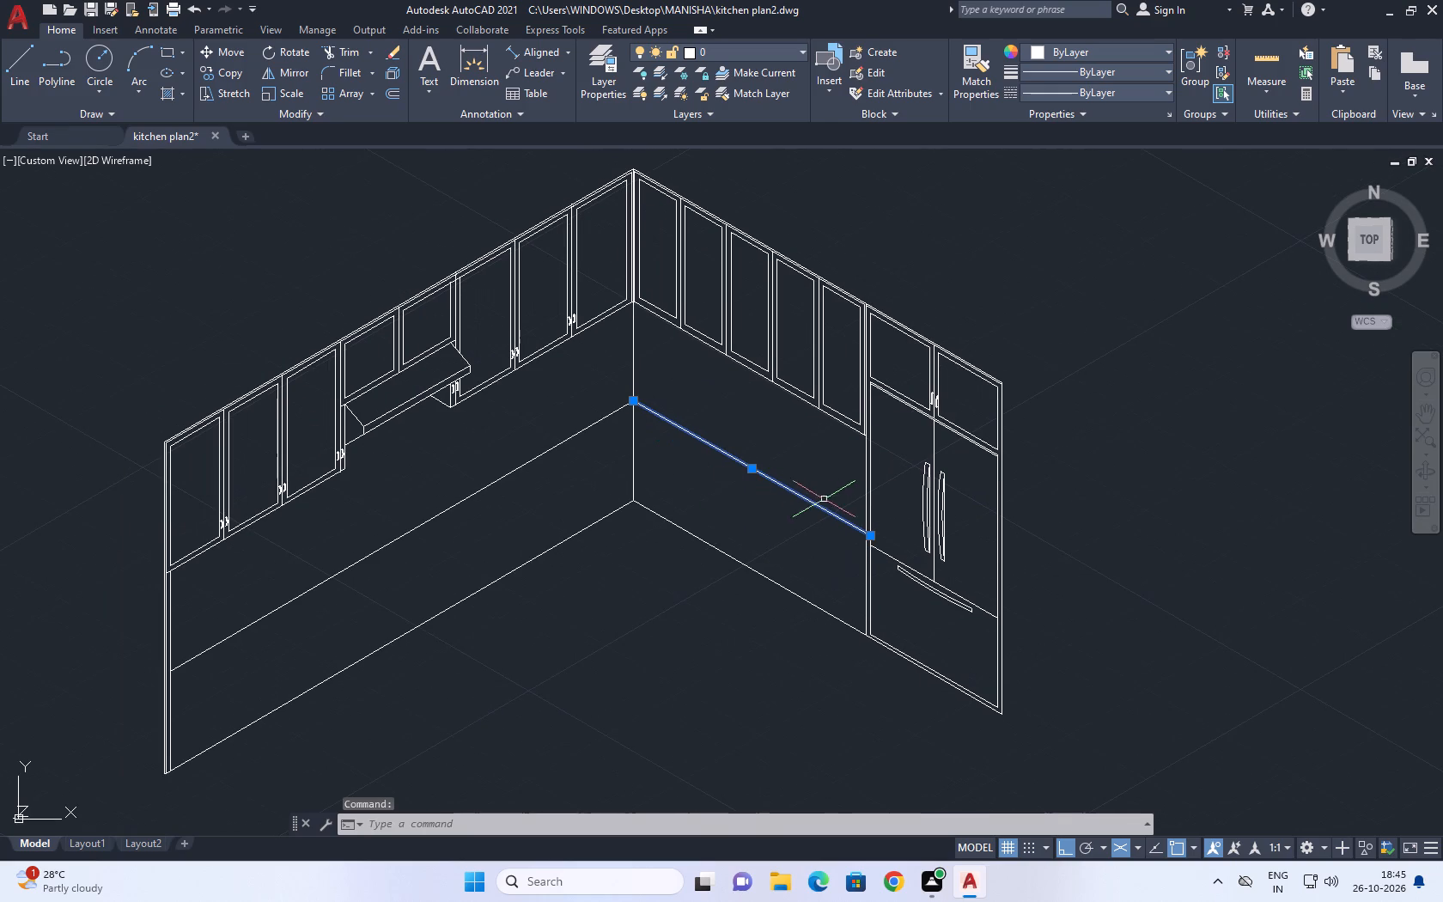
middle_click_drag(771, 494, 709, 494)
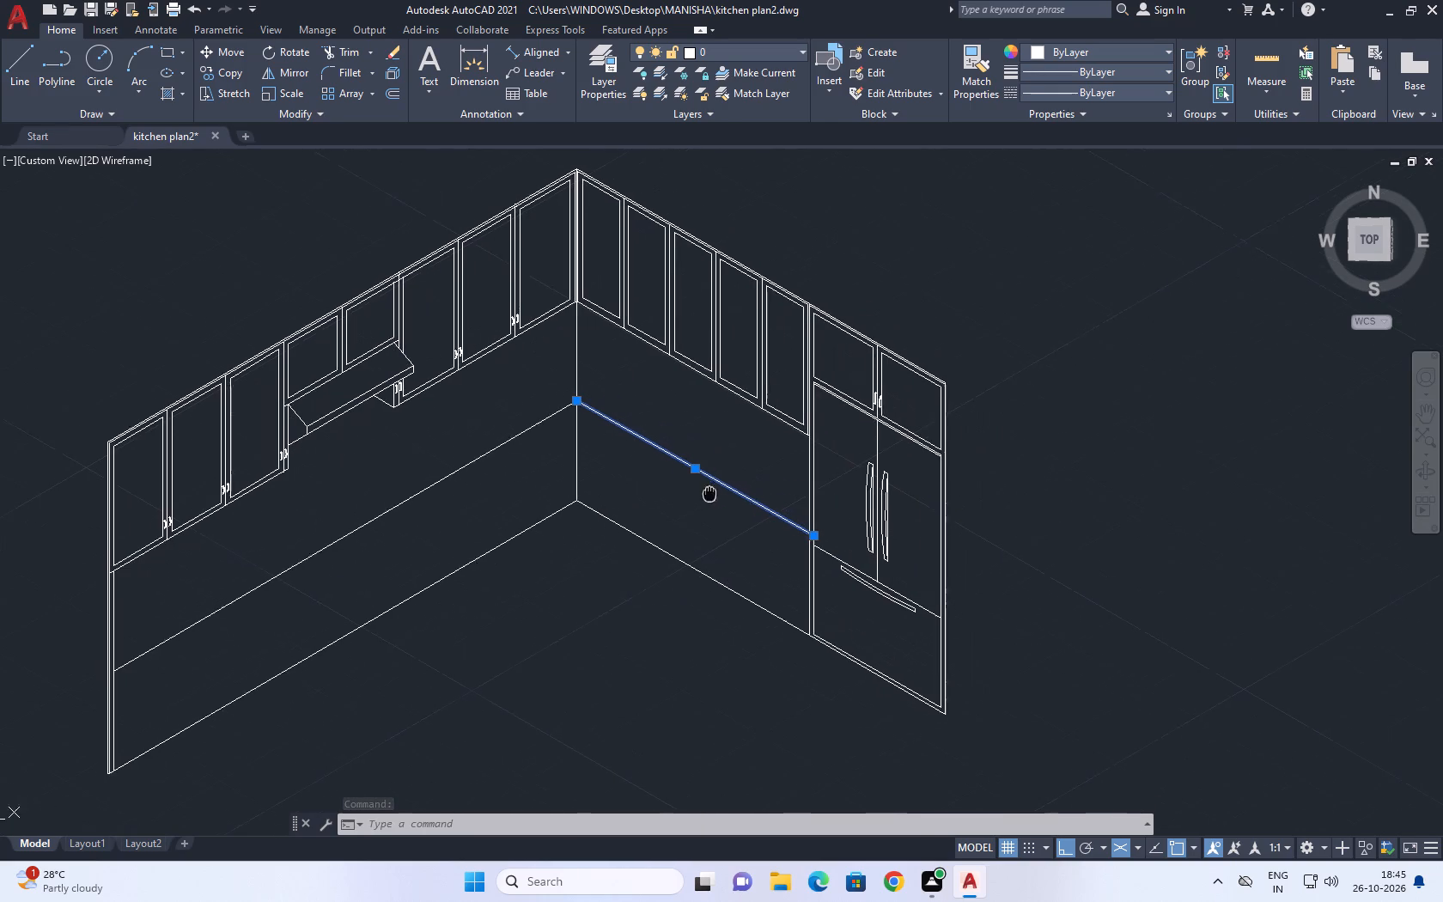
middle_click_drag(709, 494, 692, 493)
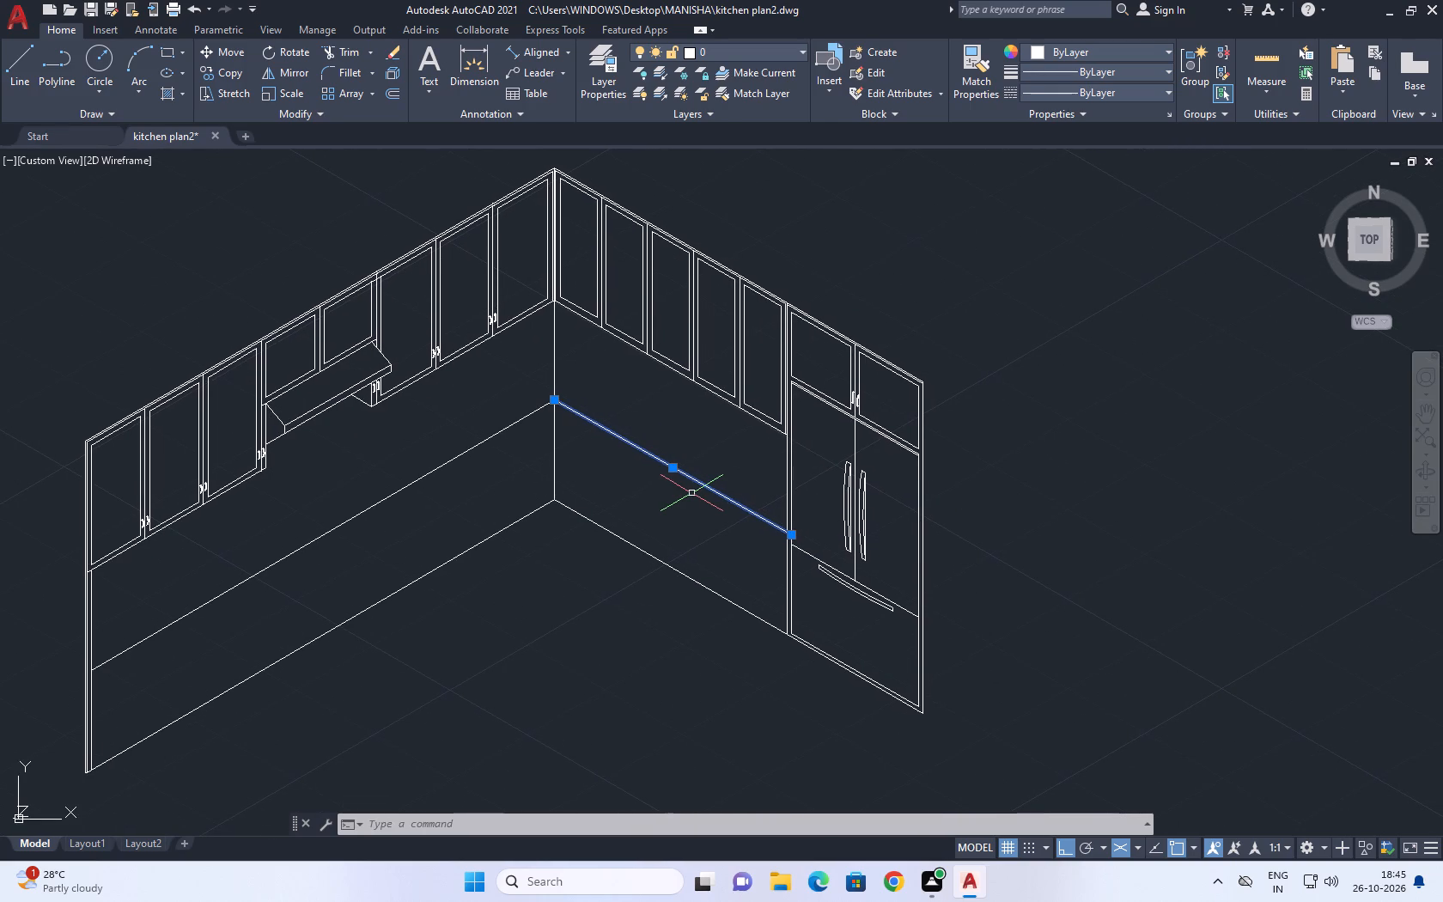
middle_click_drag(449, 494, 633, 463)
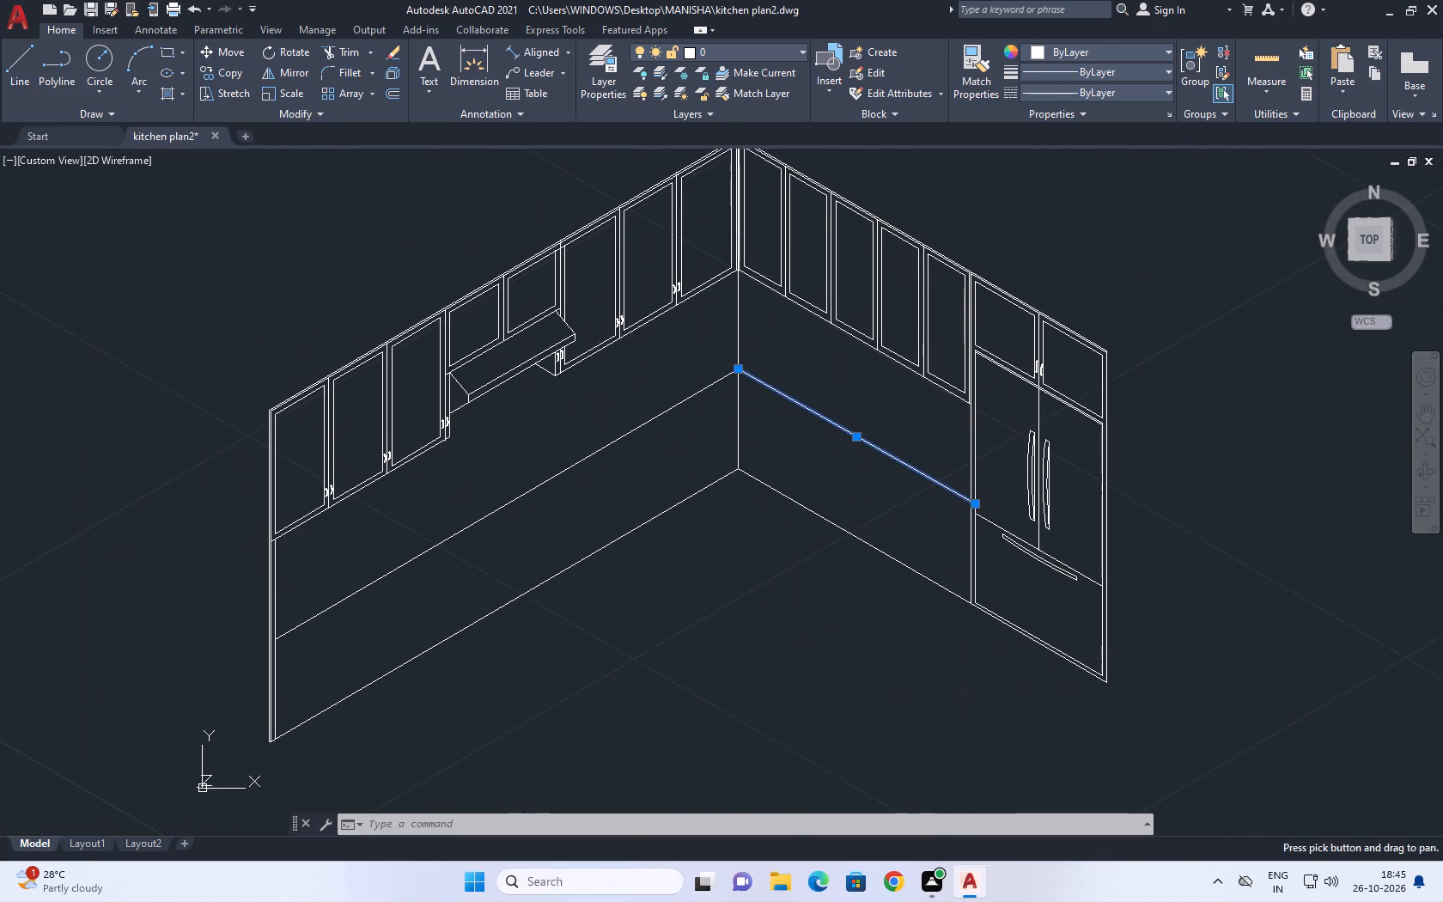
middle_click_drag(768, 438, 819, 452)
key("Escape")
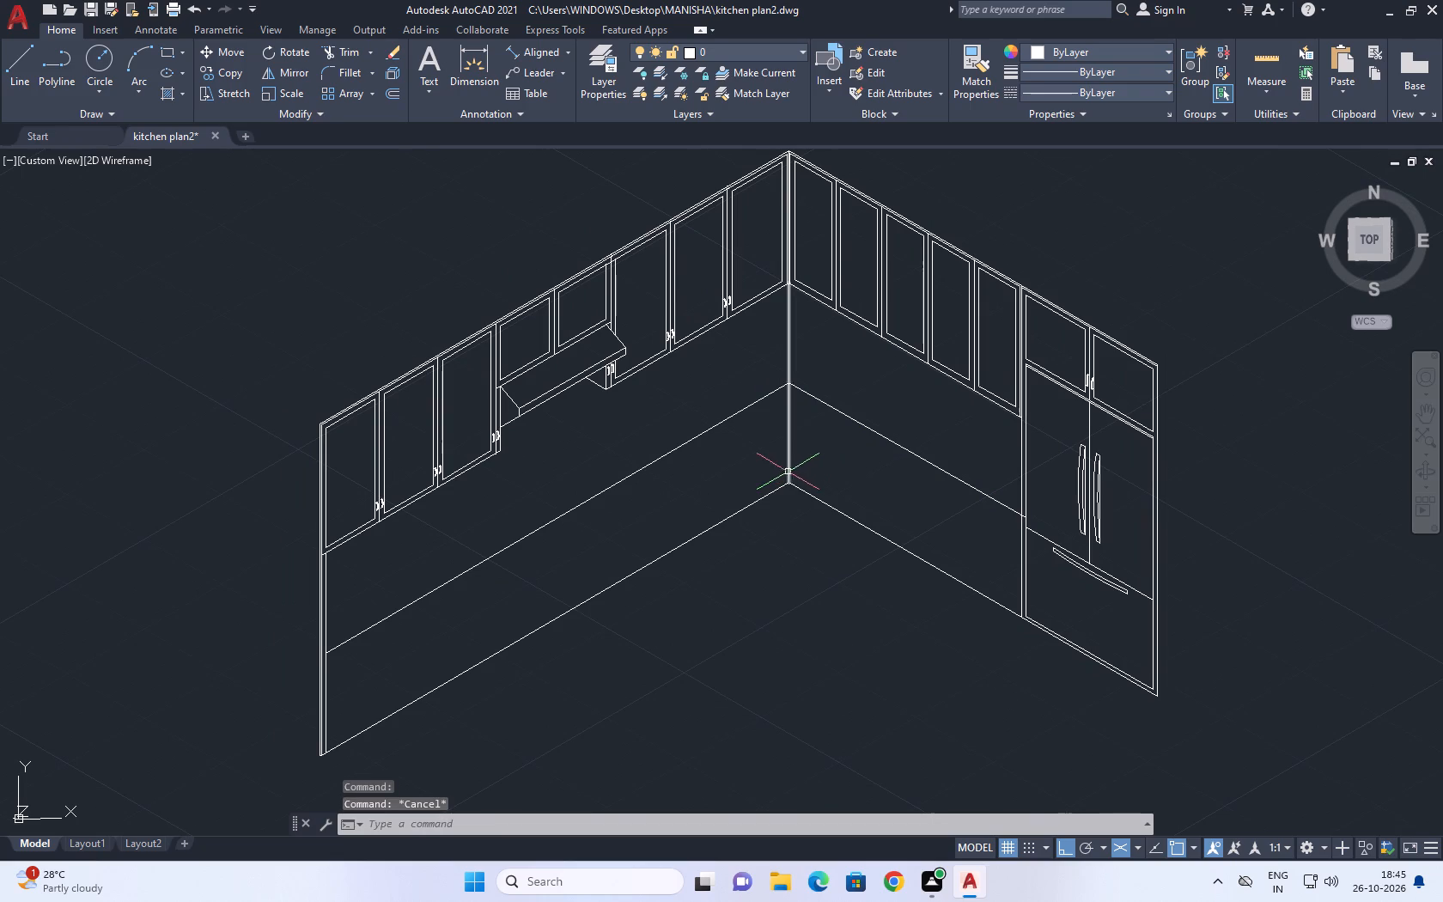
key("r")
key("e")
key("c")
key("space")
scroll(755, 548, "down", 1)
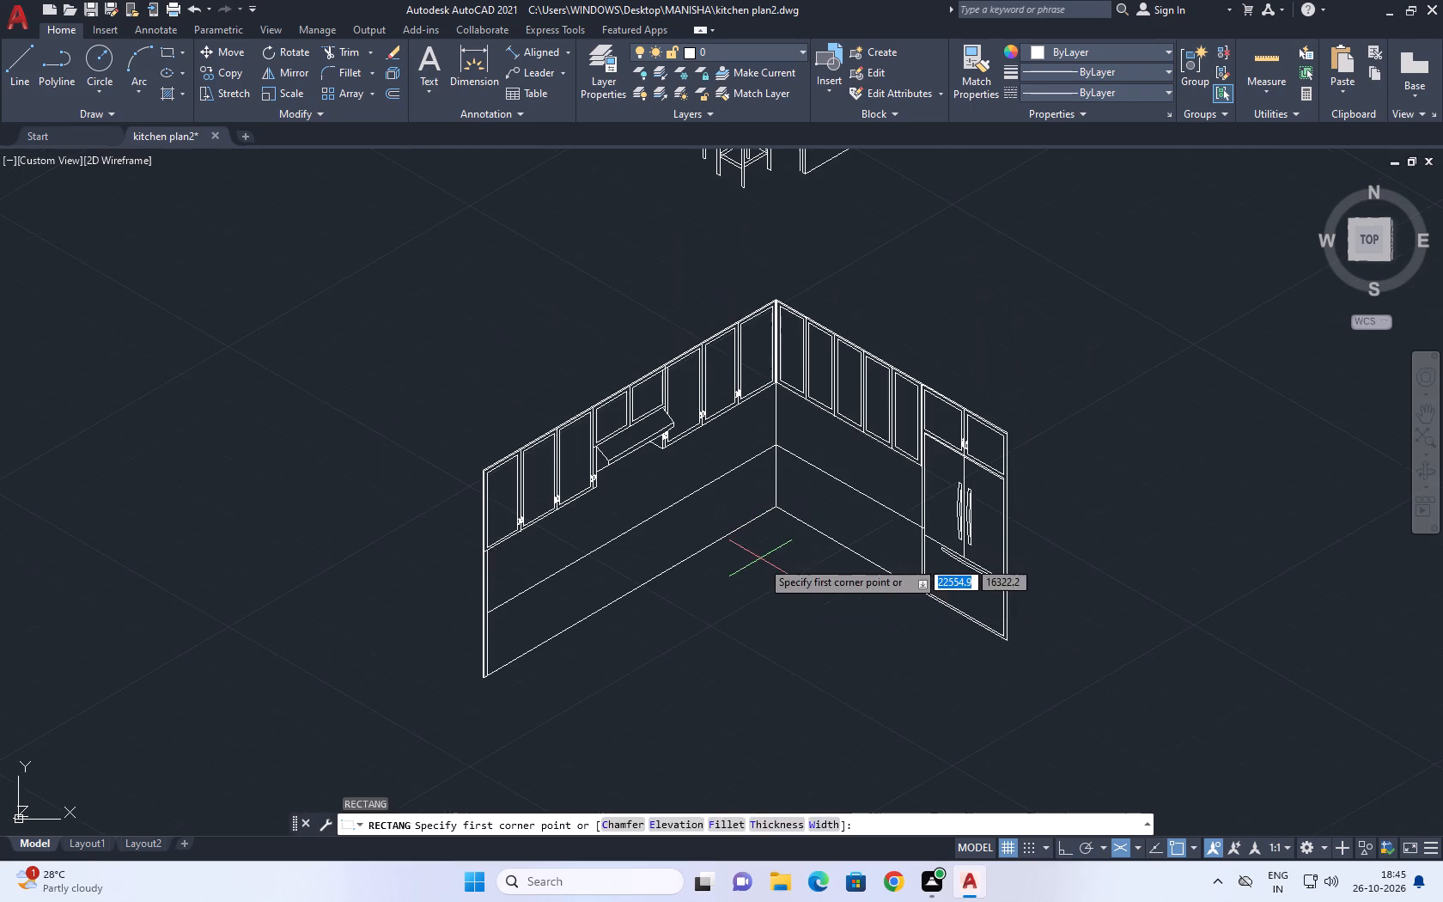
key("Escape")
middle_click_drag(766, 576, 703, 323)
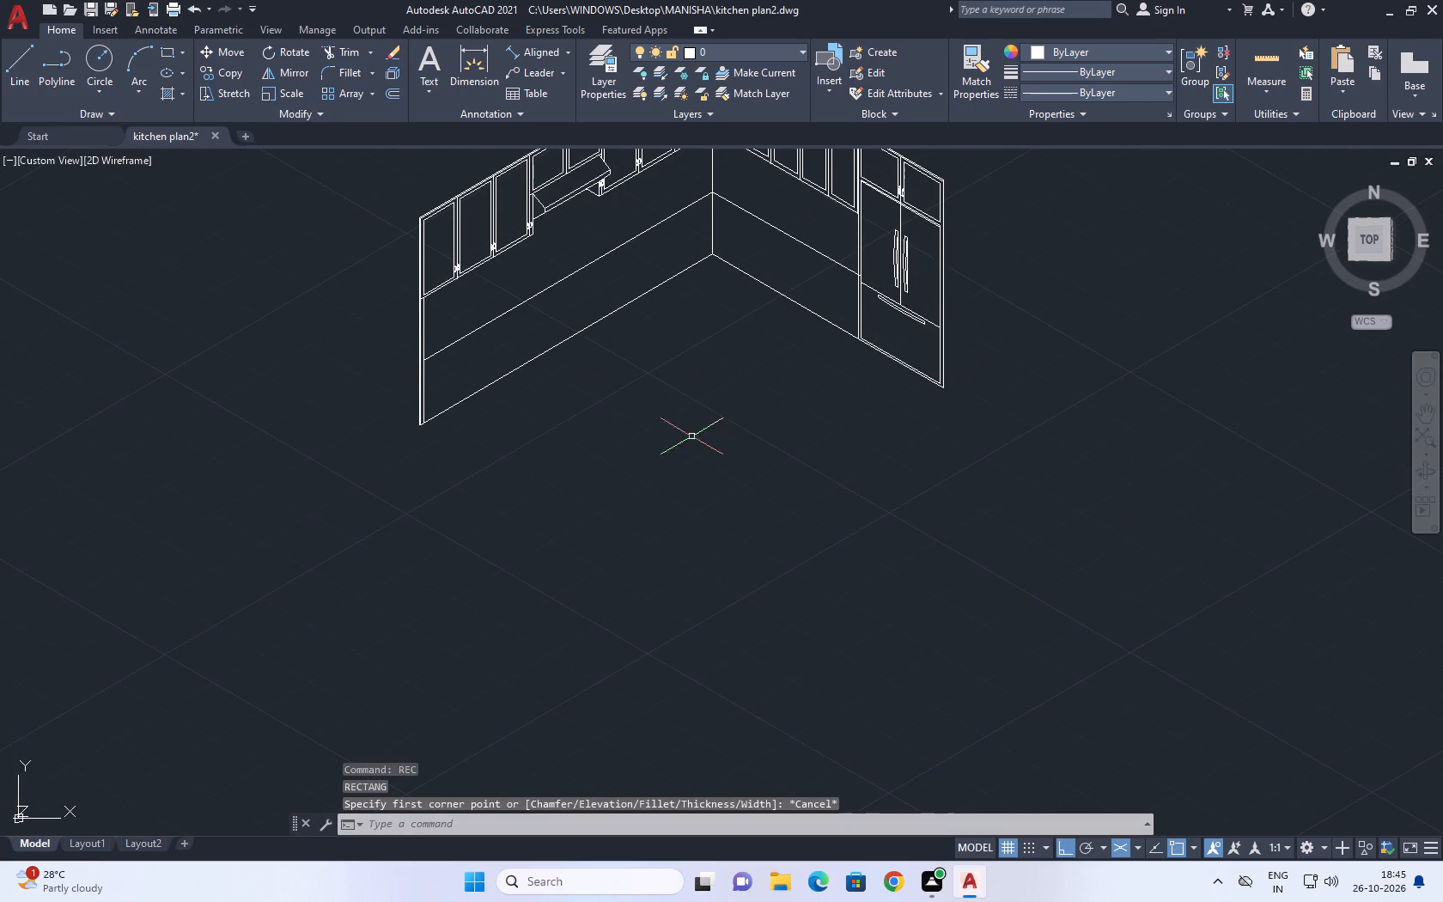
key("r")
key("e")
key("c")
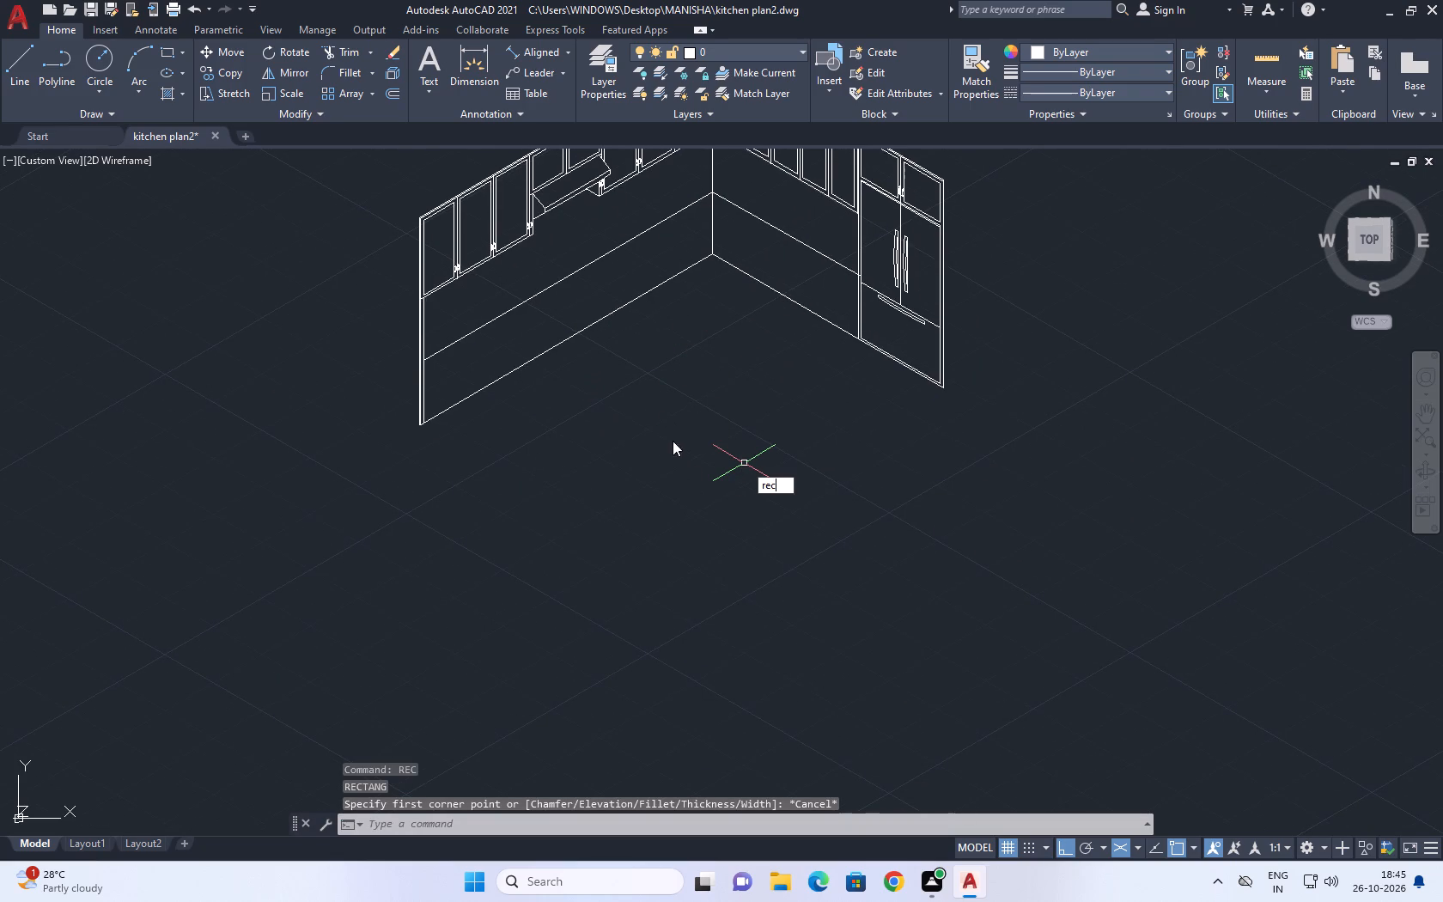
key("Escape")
Draw a closed upright isometric face of 91 by 91 units in front of the cabinets, with its base along 30°.
key("l")
key("space")
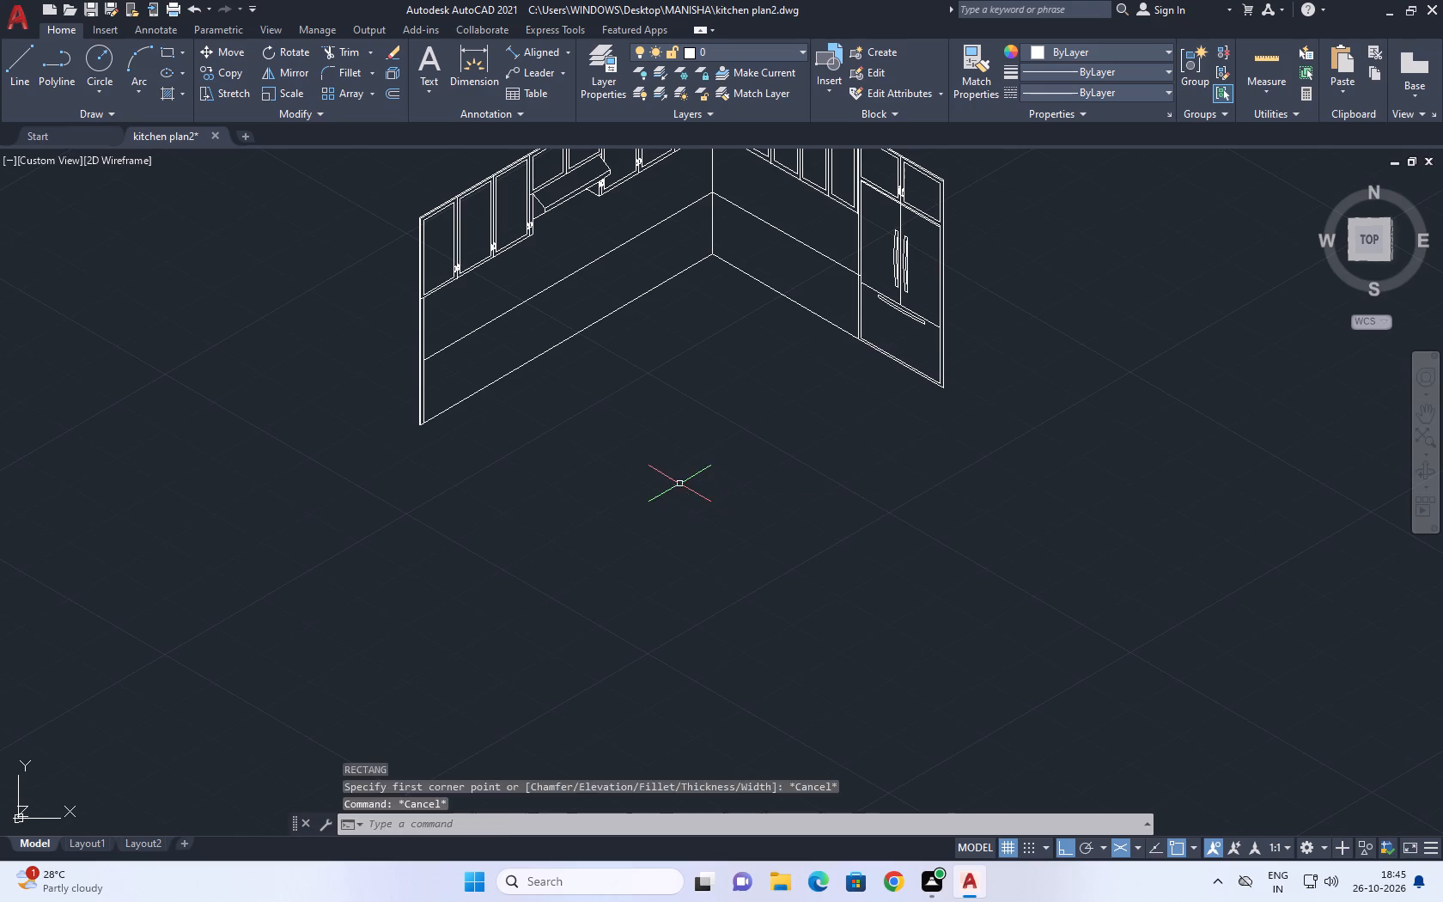
left_click(667, 595)
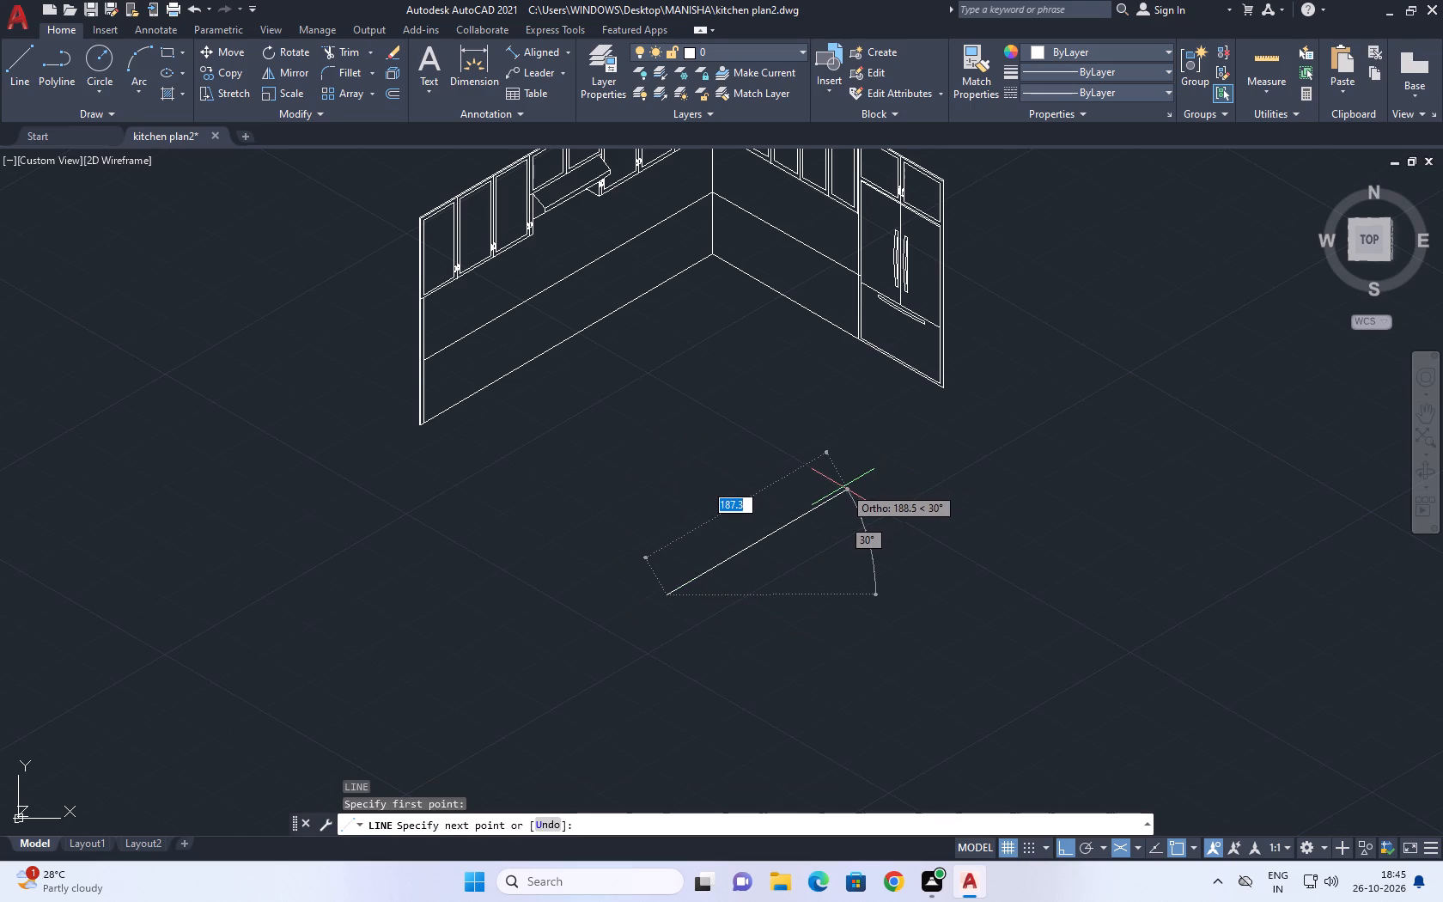
key("9")
key("1")
key("Return")
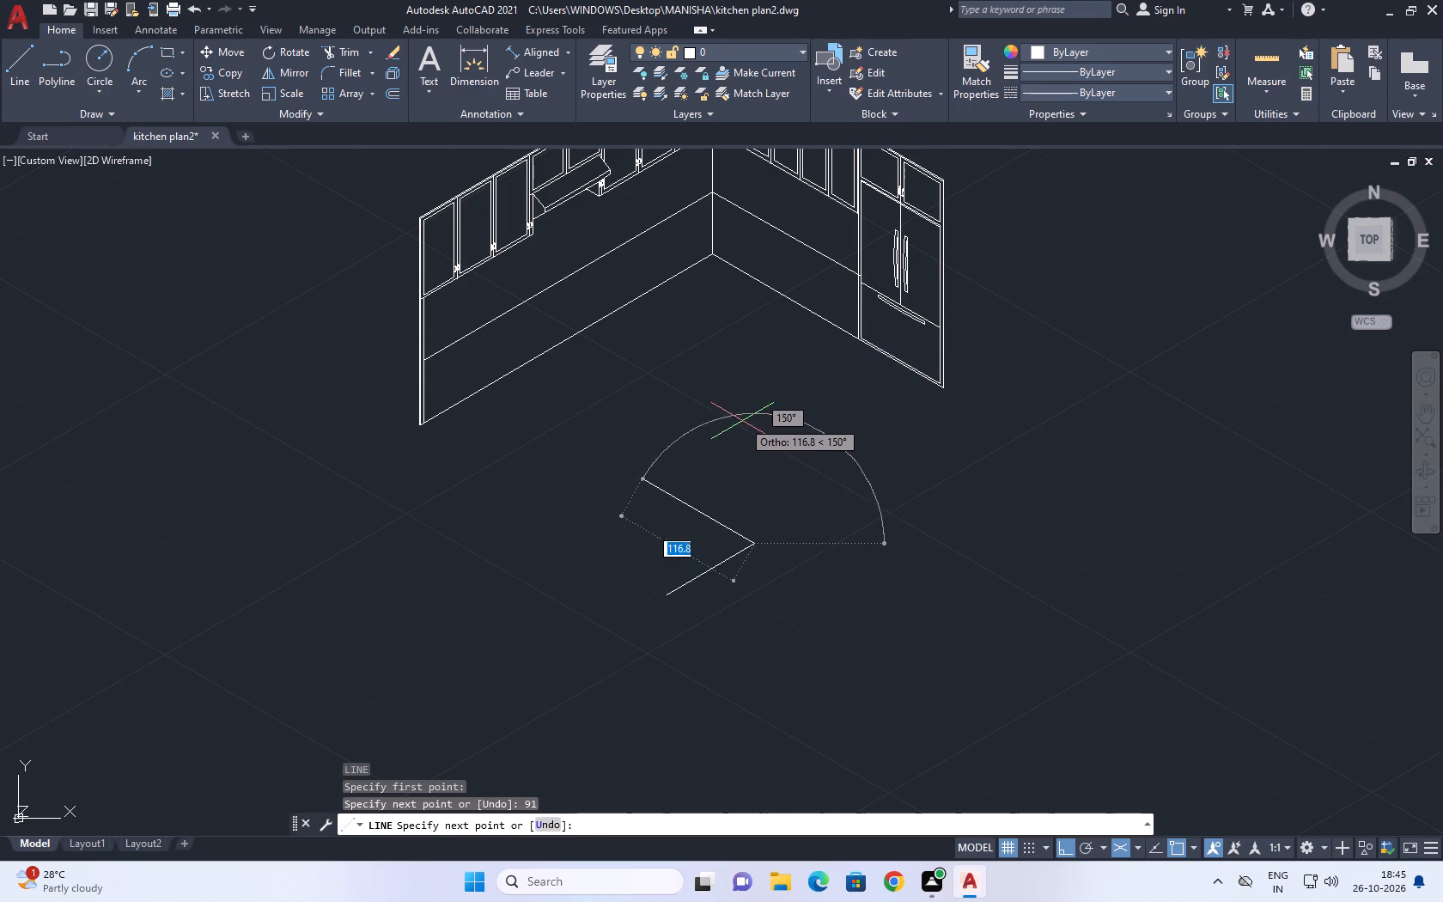
key("F5")
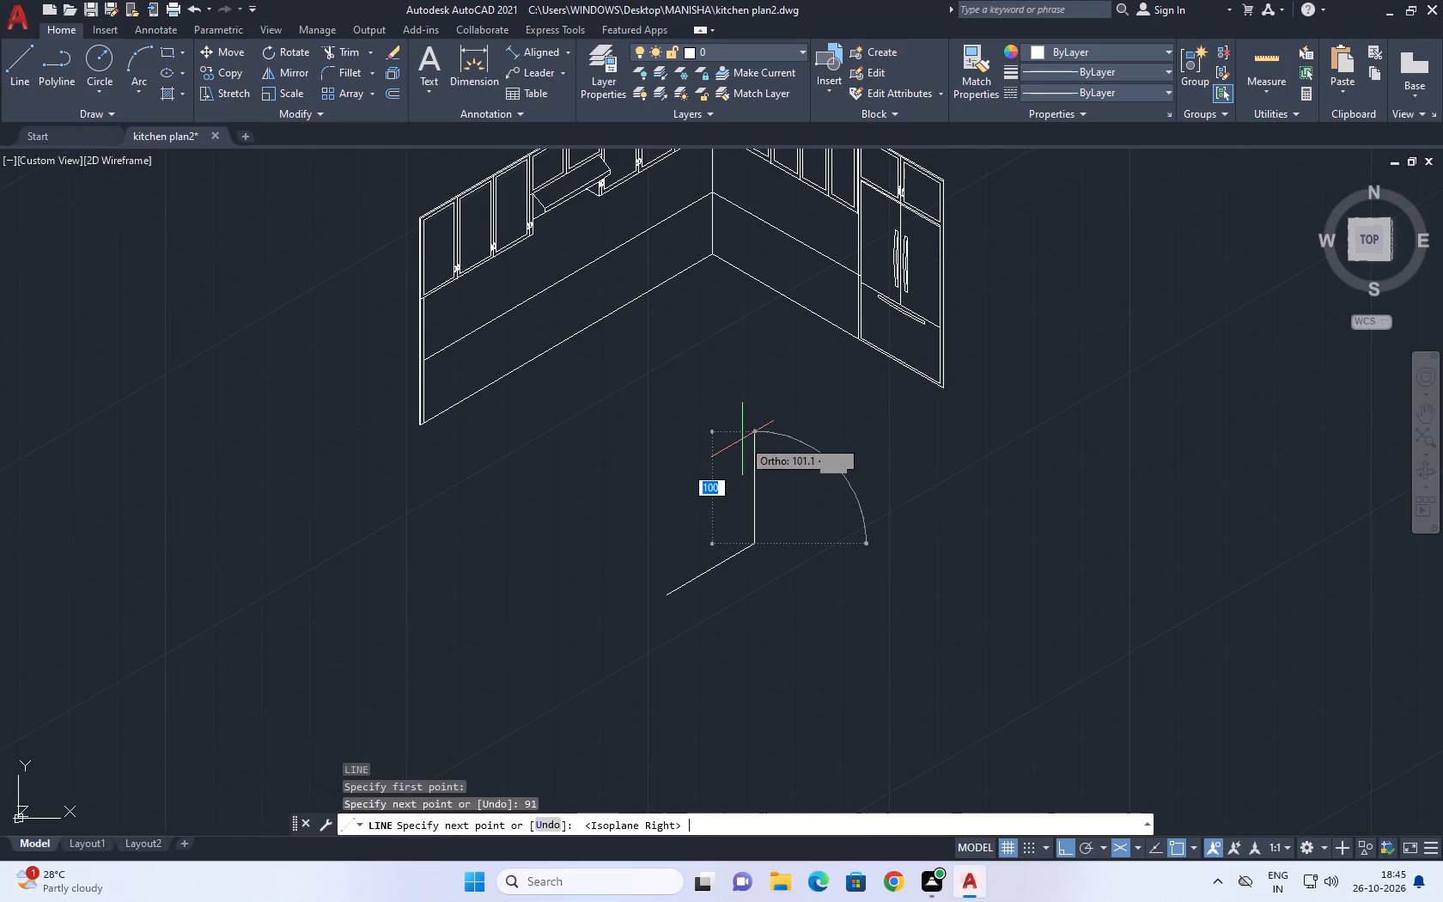
key("9")
key("1")
key("Return")
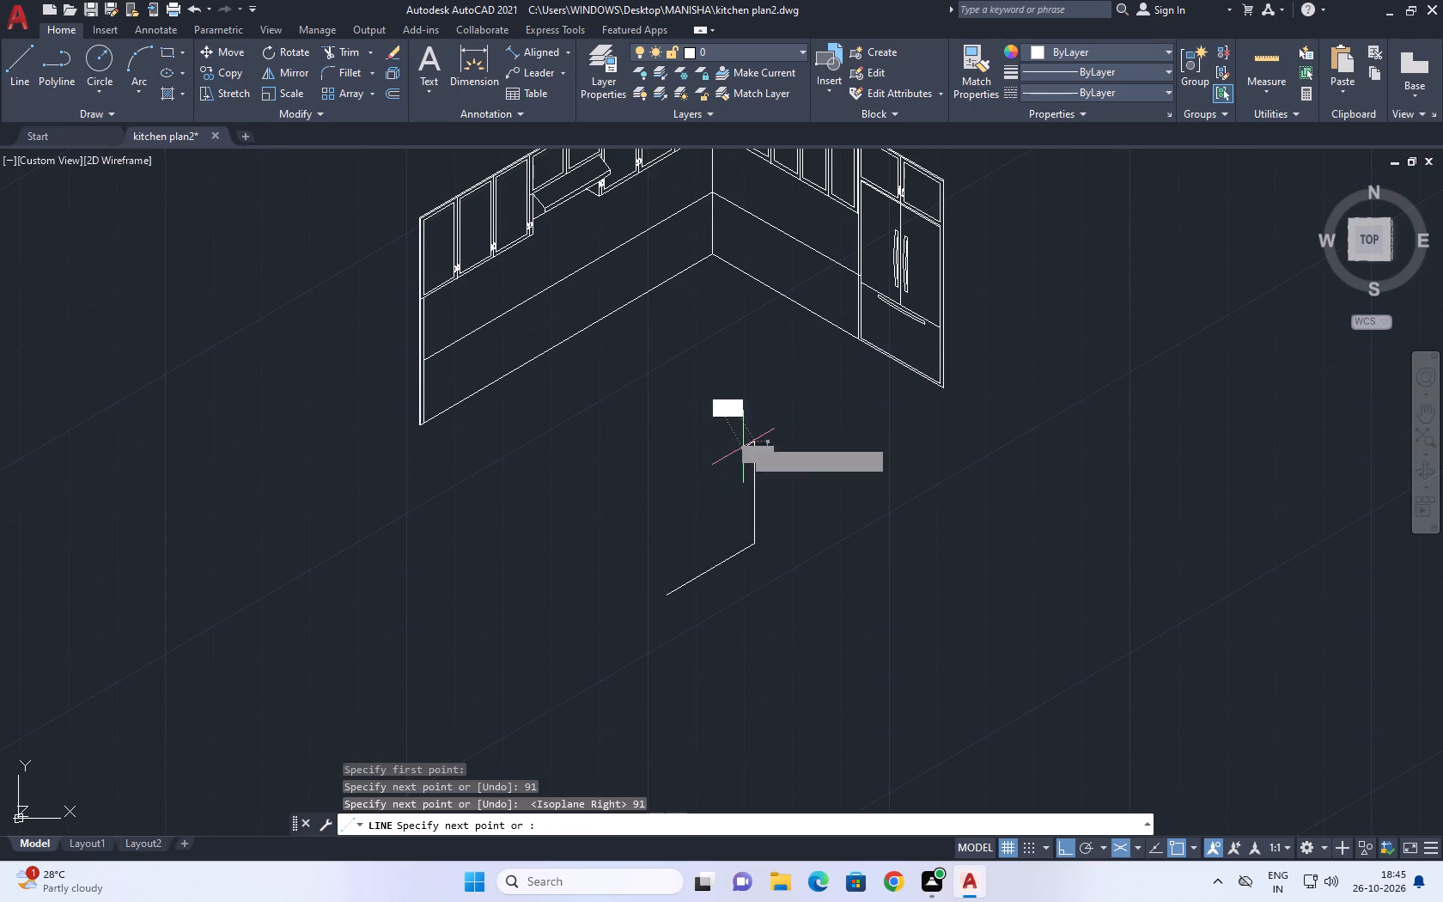
key("9")
key("1")
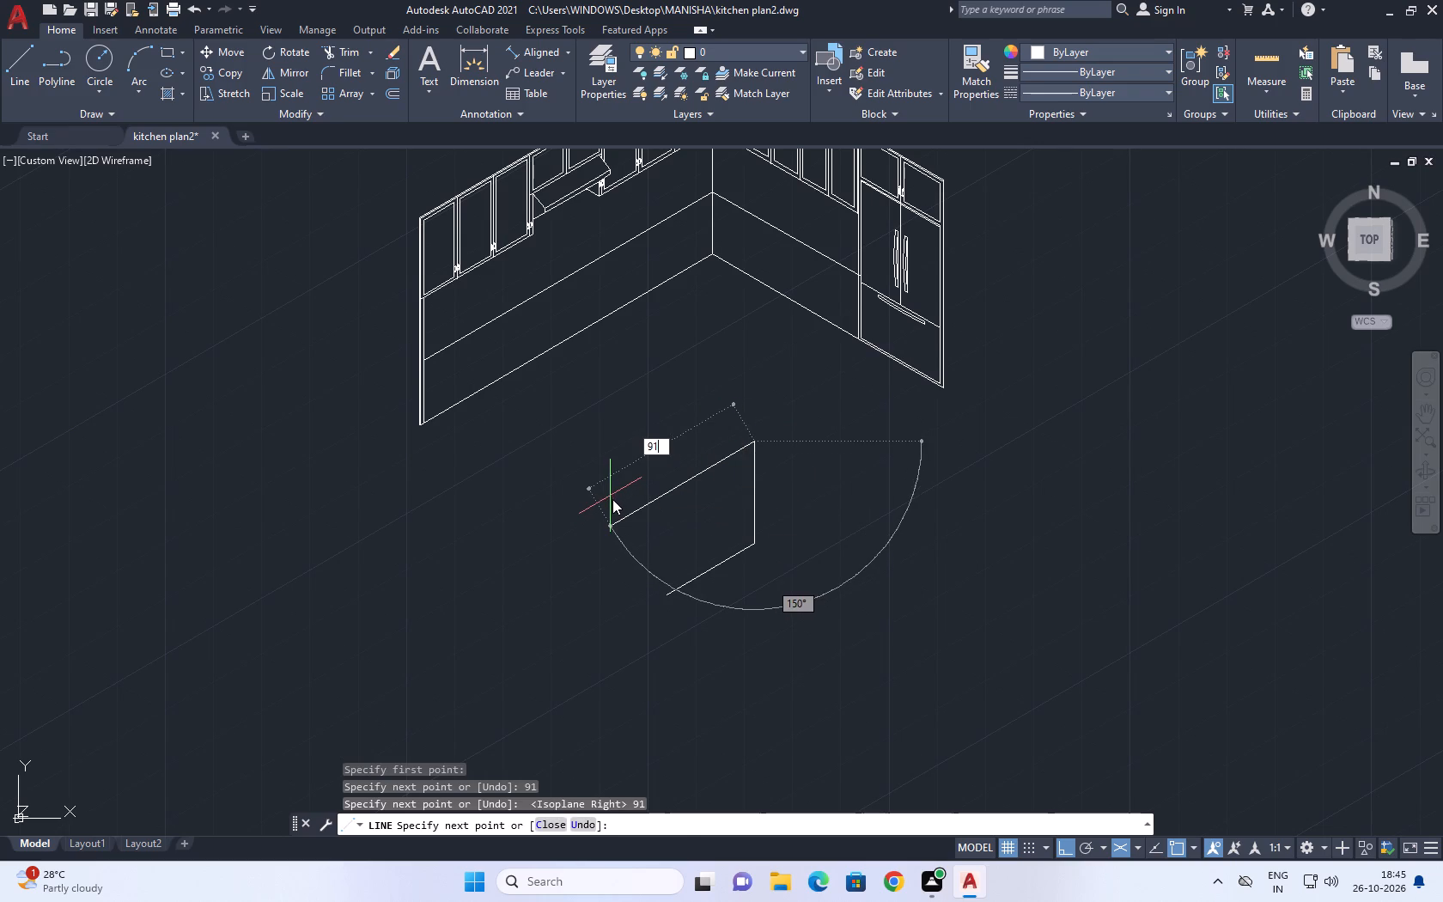
key("Return")
left_click(667, 598)
key("space")
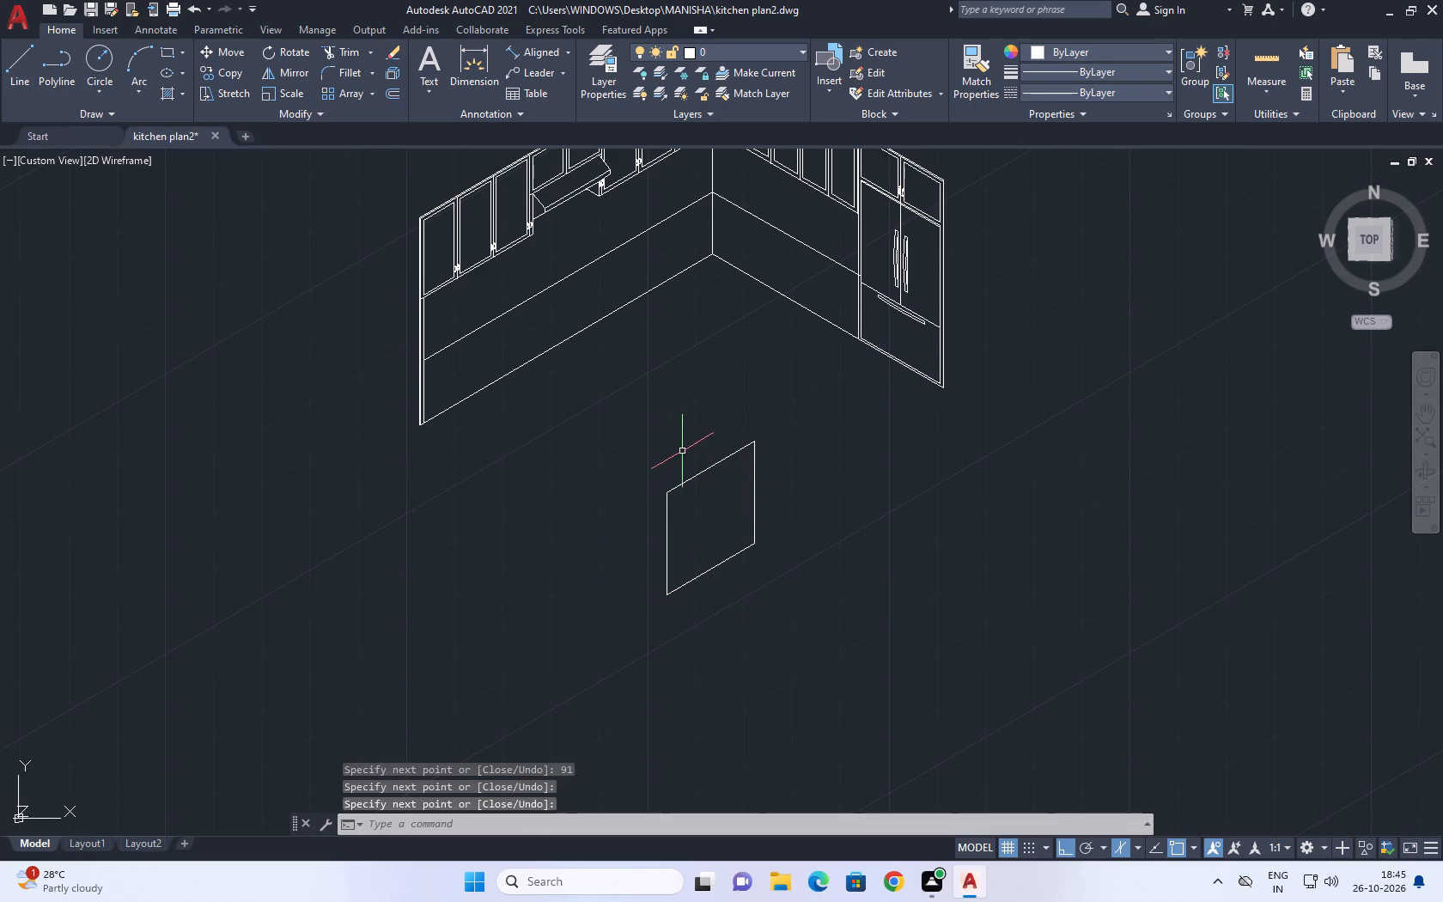
Draw a 151-unit line at 150° from the upper front corner of the 91-unit face, as the block's long top edge.
middle_click_drag(679, 451, 709, 485)
middle_click_drag(600, 535, 632, 546)
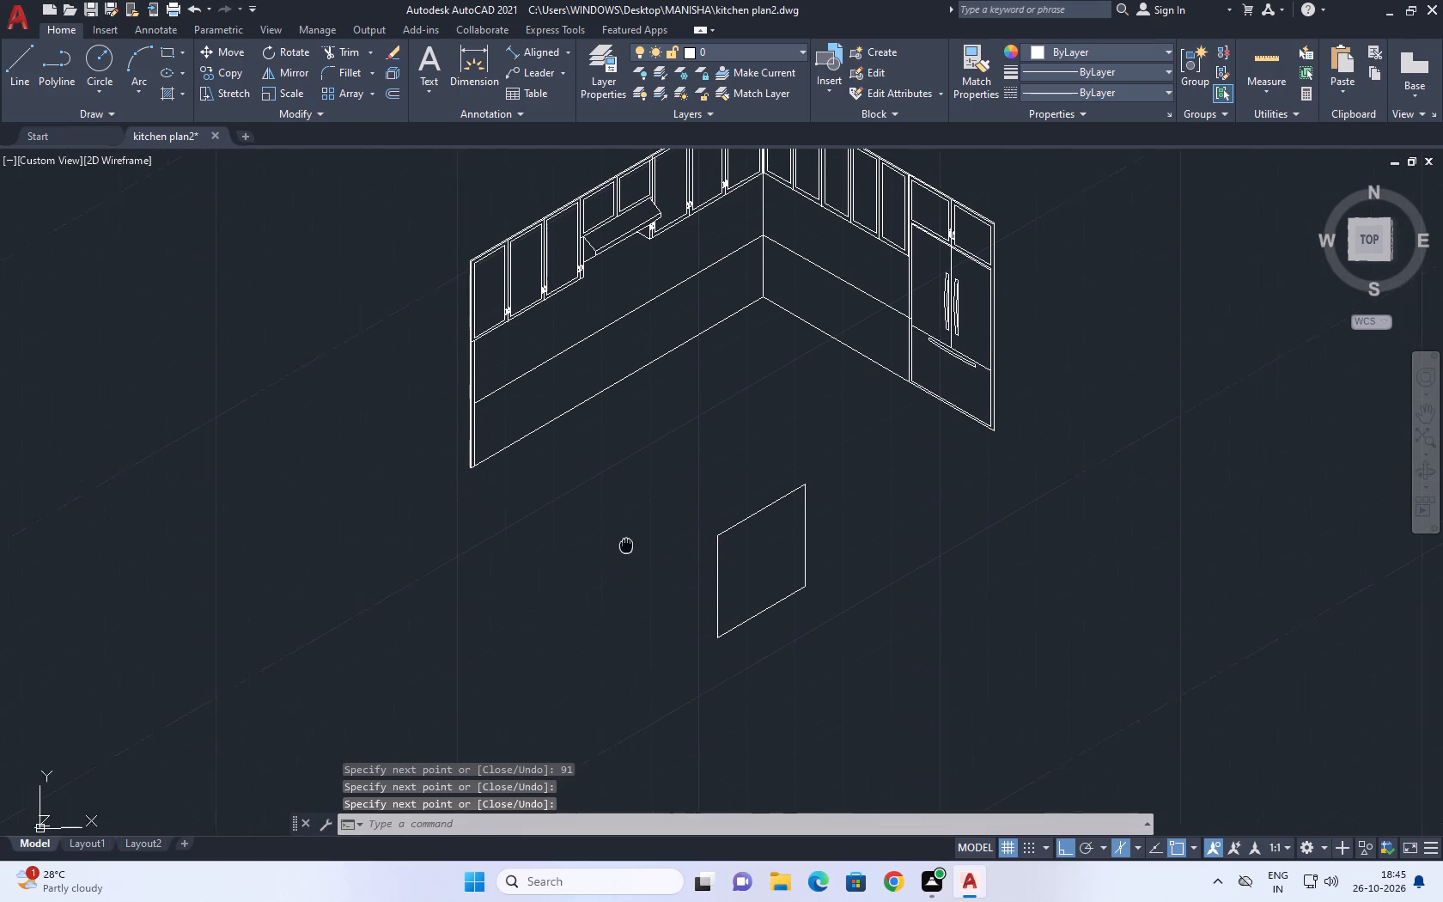
key("l")
key("space")
left_click(730, 537)
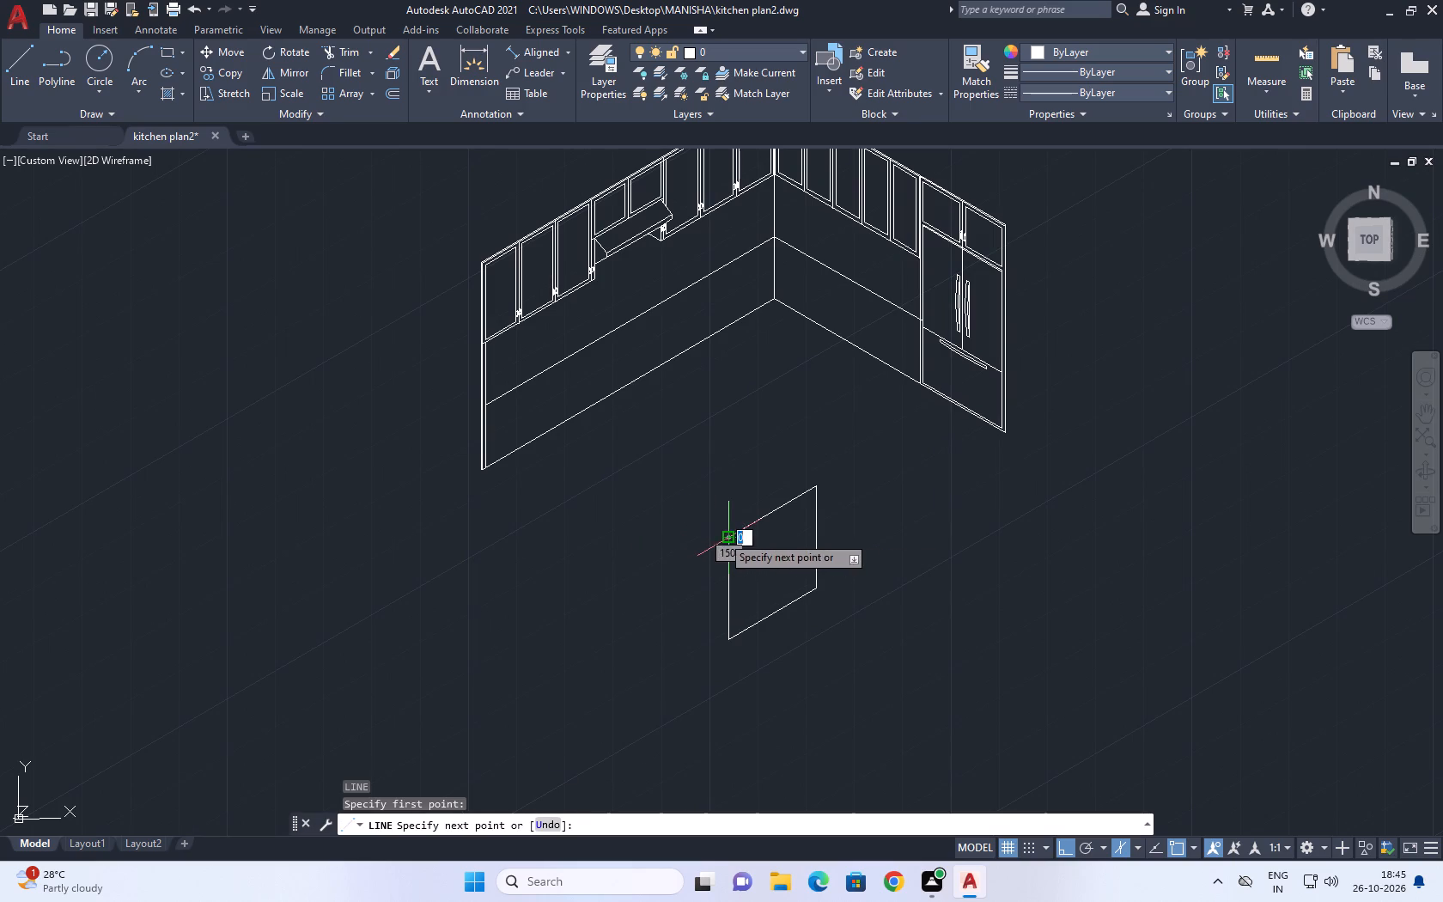
key("F8")
key("F8")
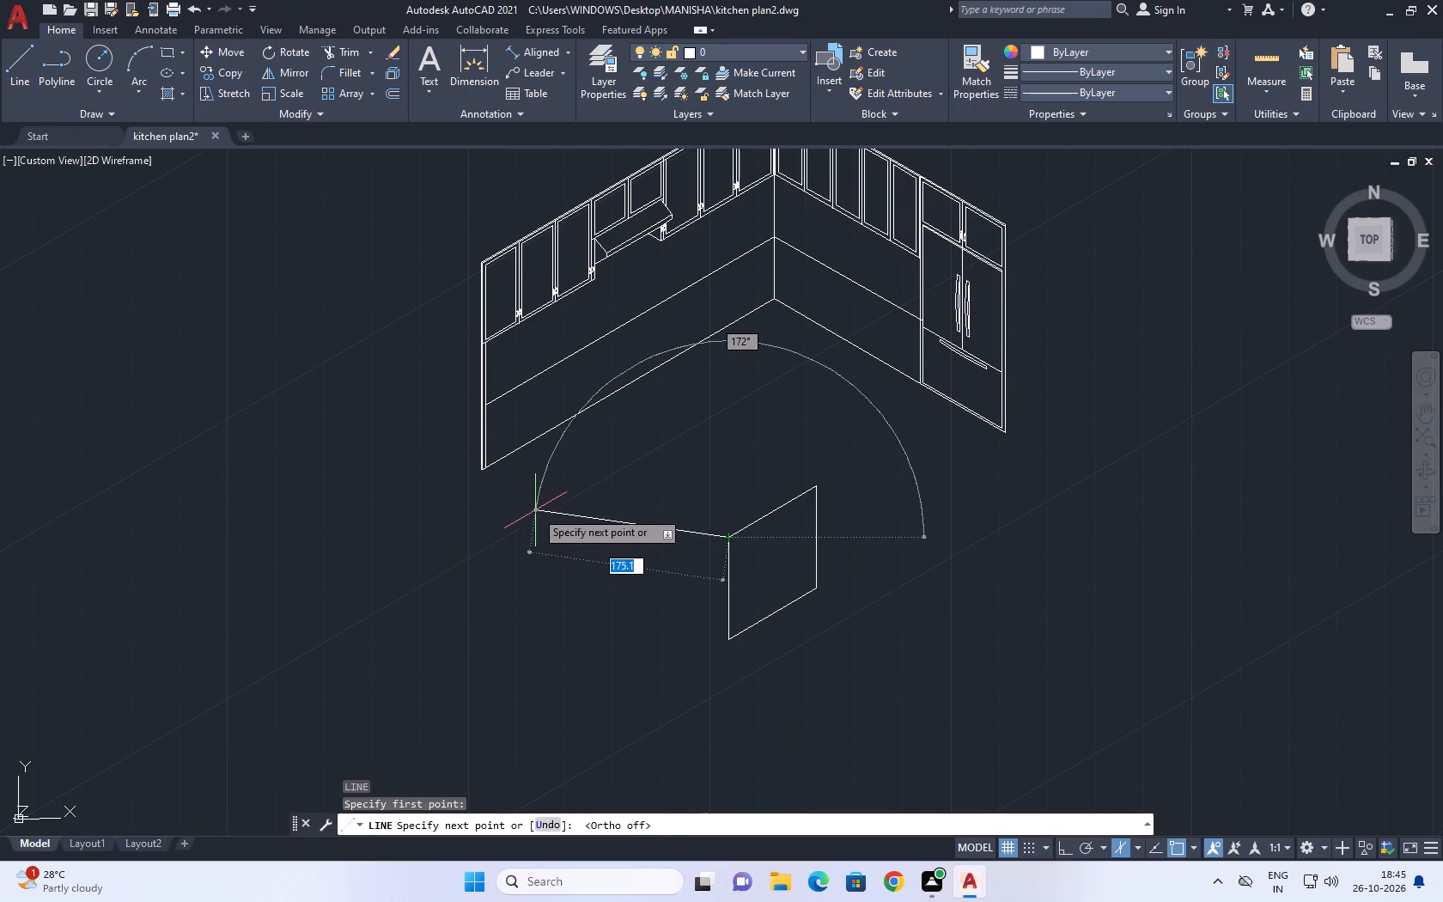
key("F5")
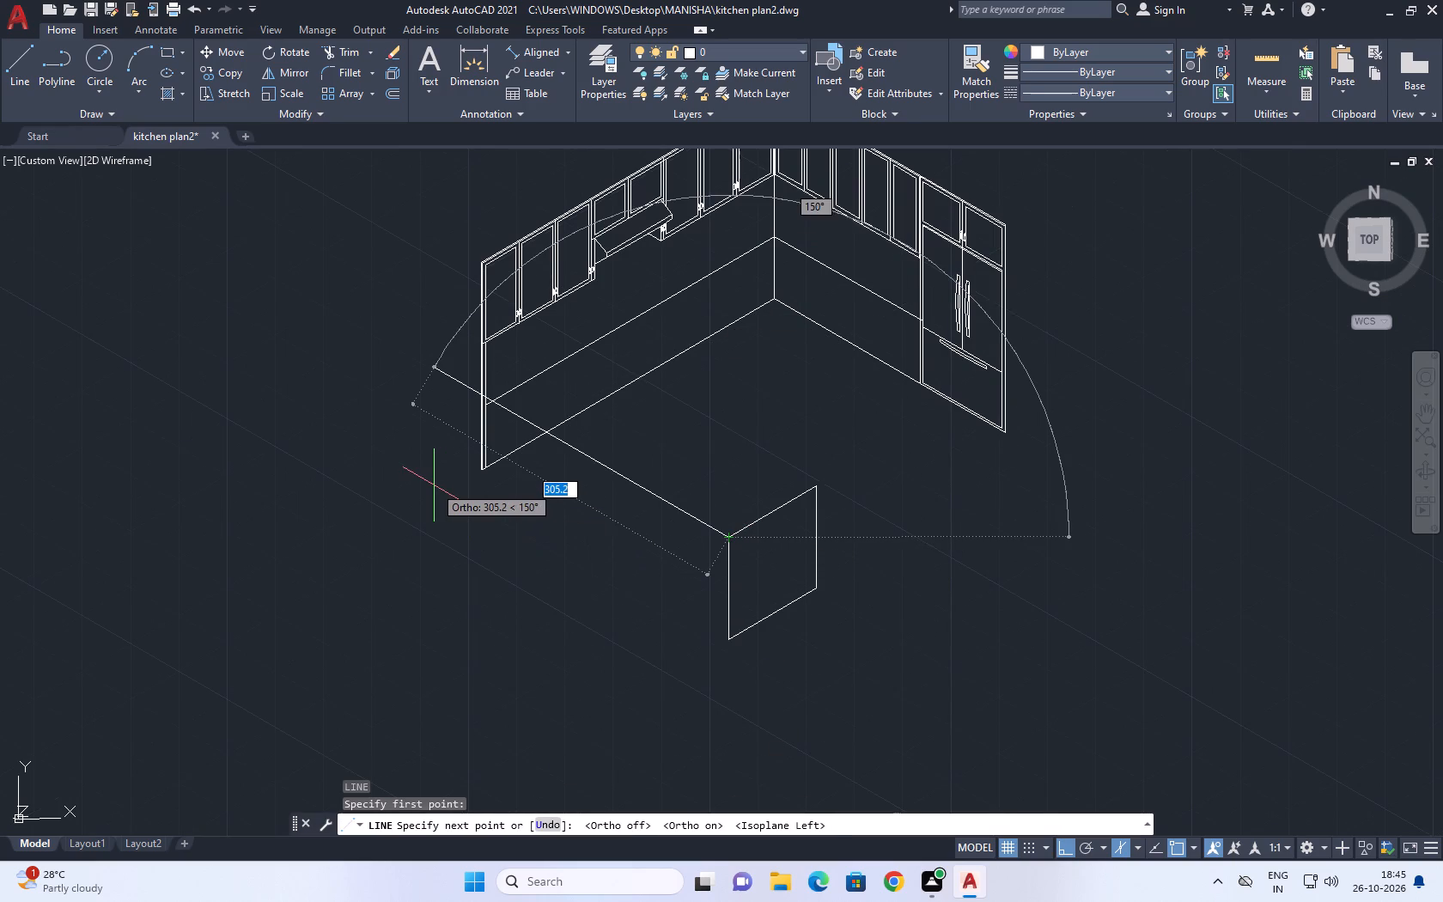
type("151")
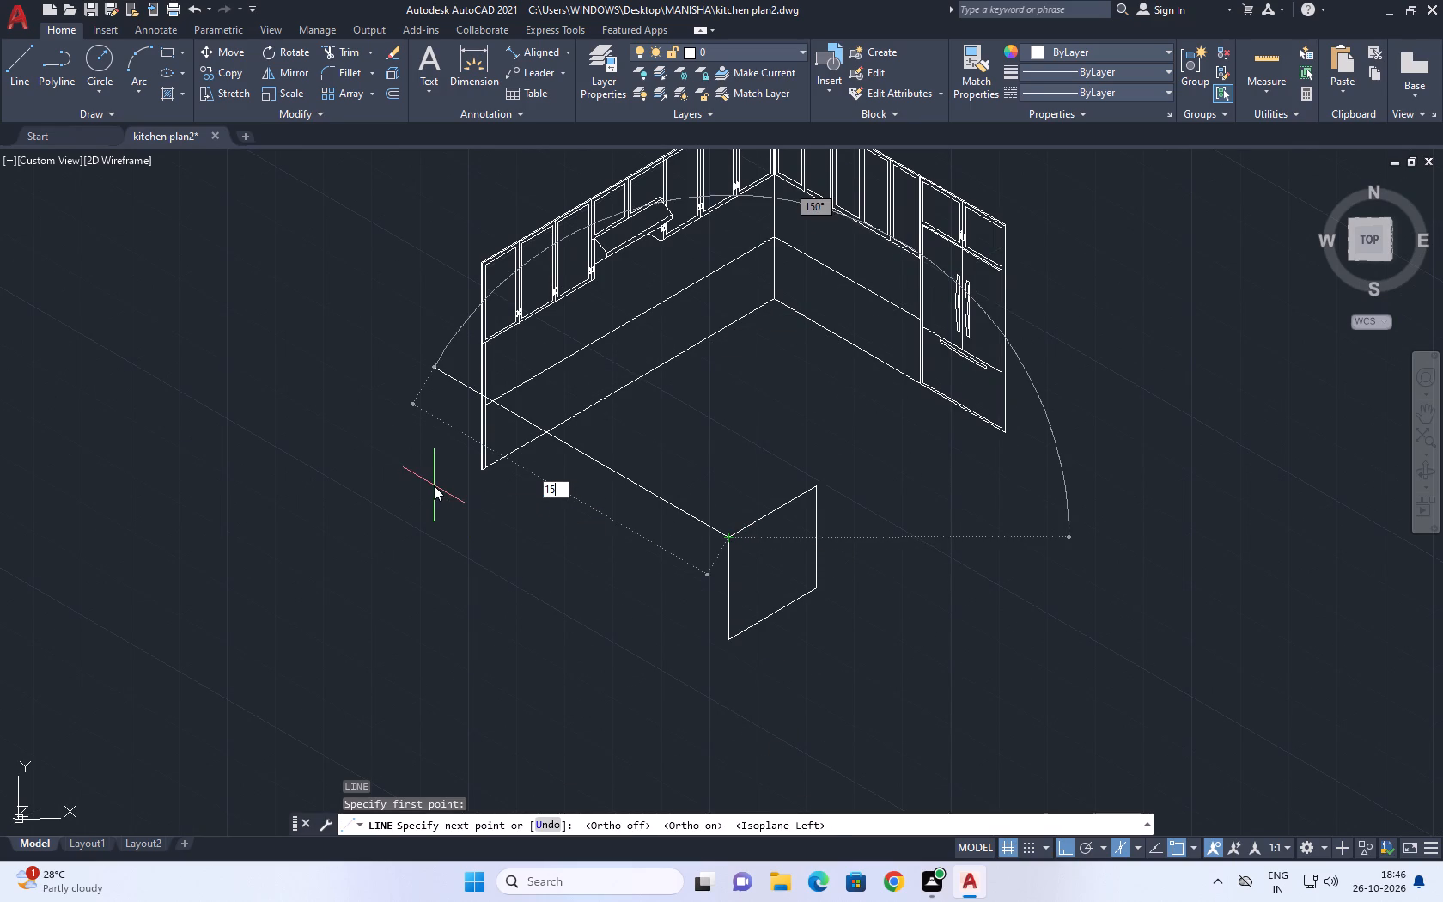
key("Return")
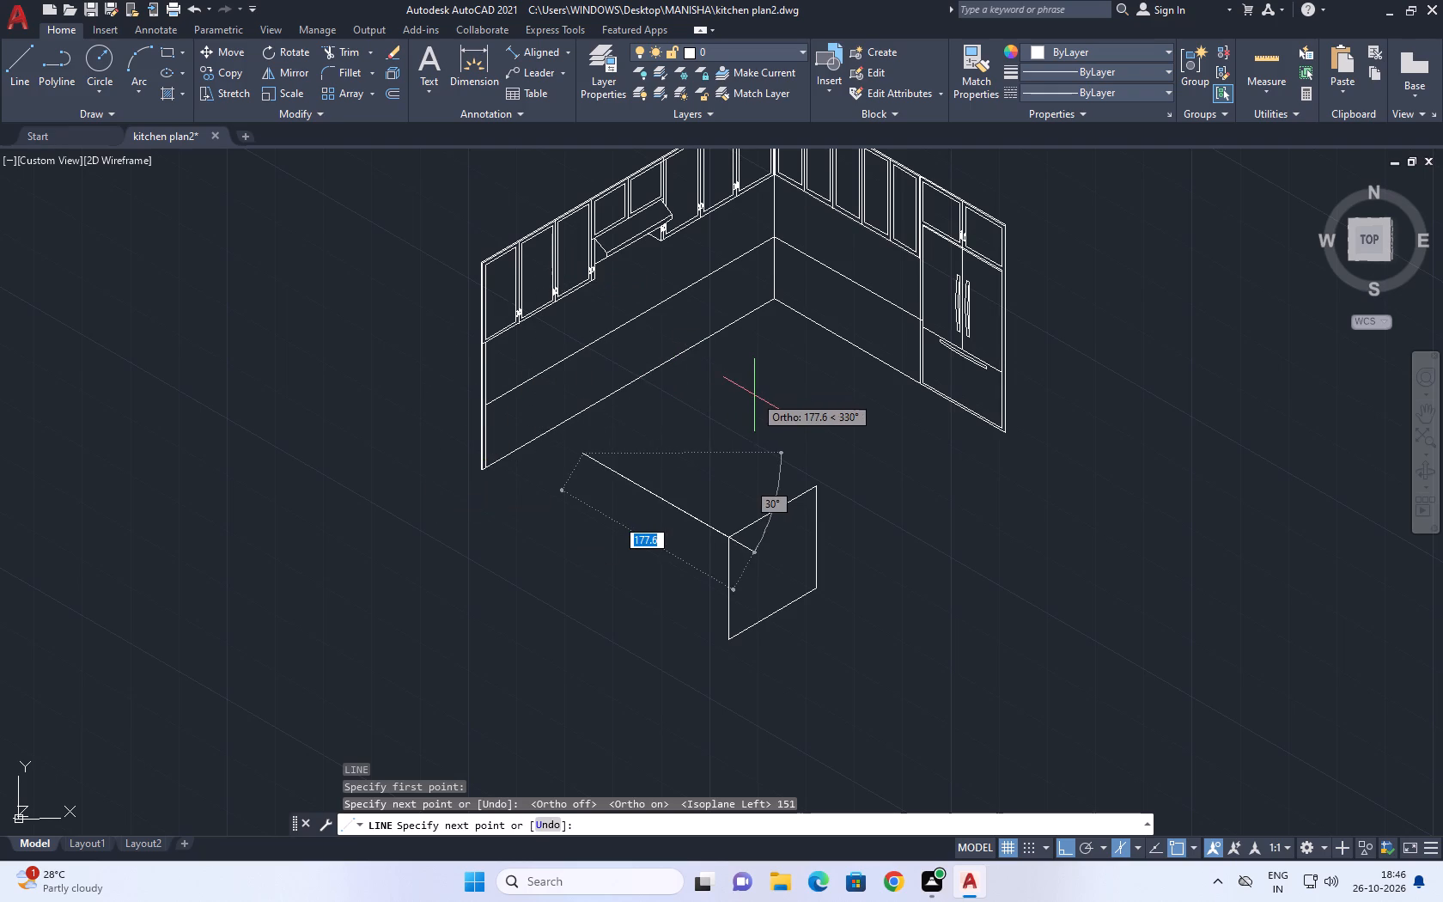
key("F5")
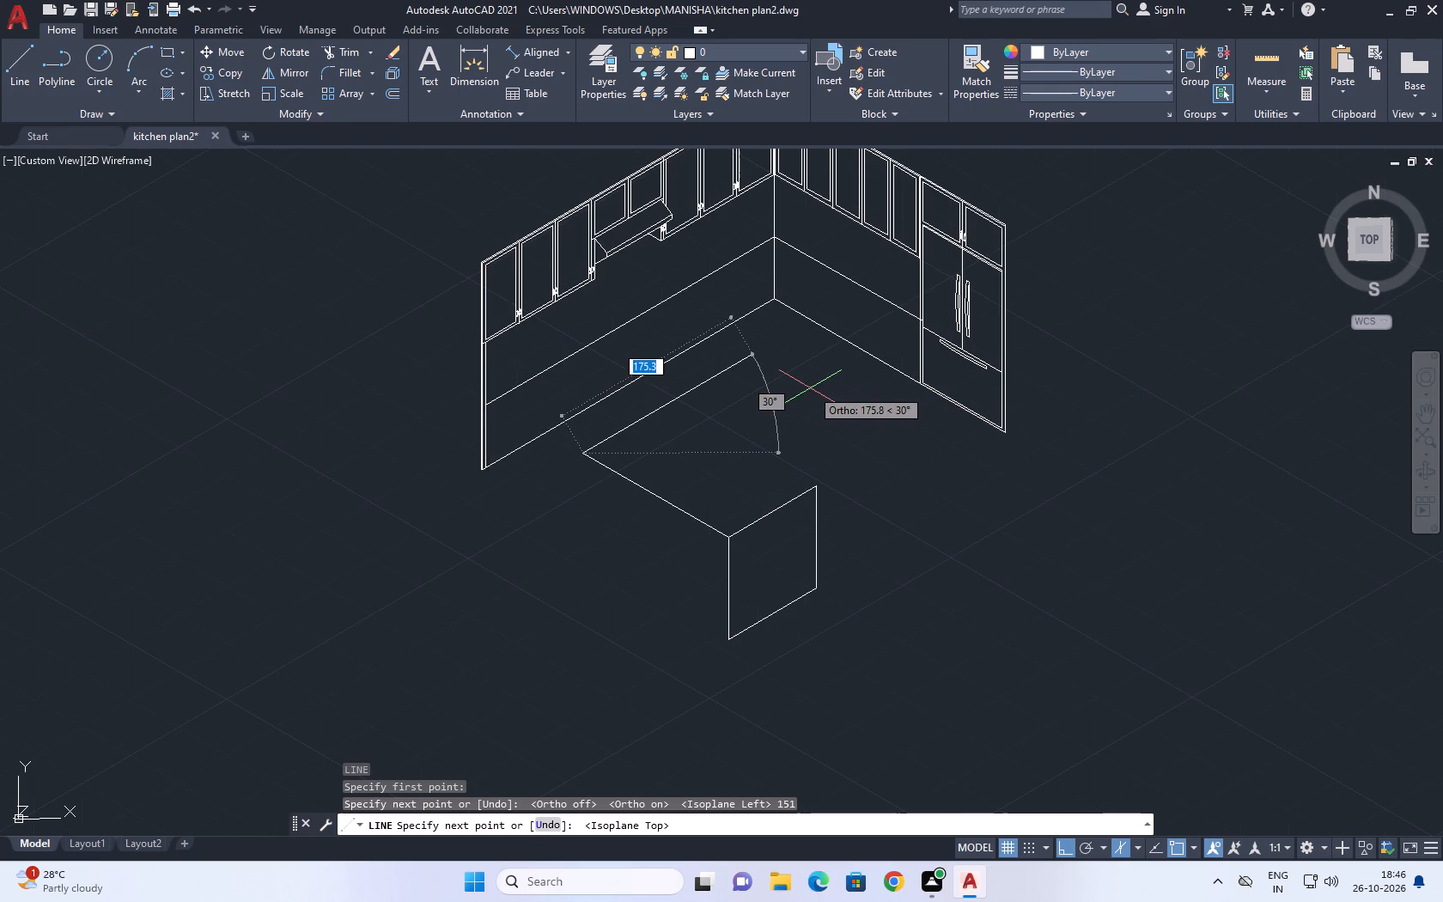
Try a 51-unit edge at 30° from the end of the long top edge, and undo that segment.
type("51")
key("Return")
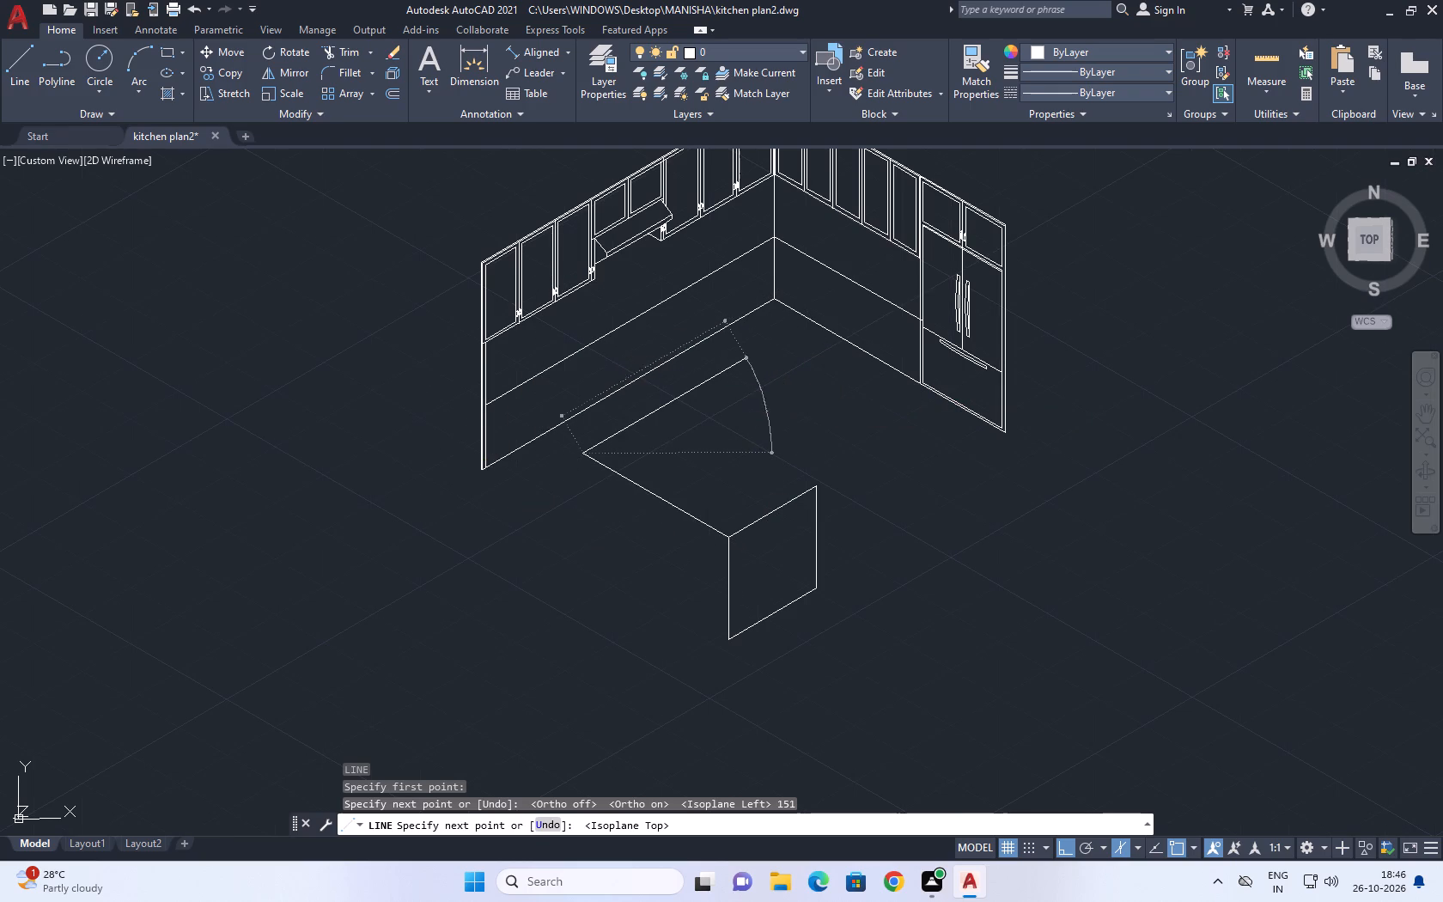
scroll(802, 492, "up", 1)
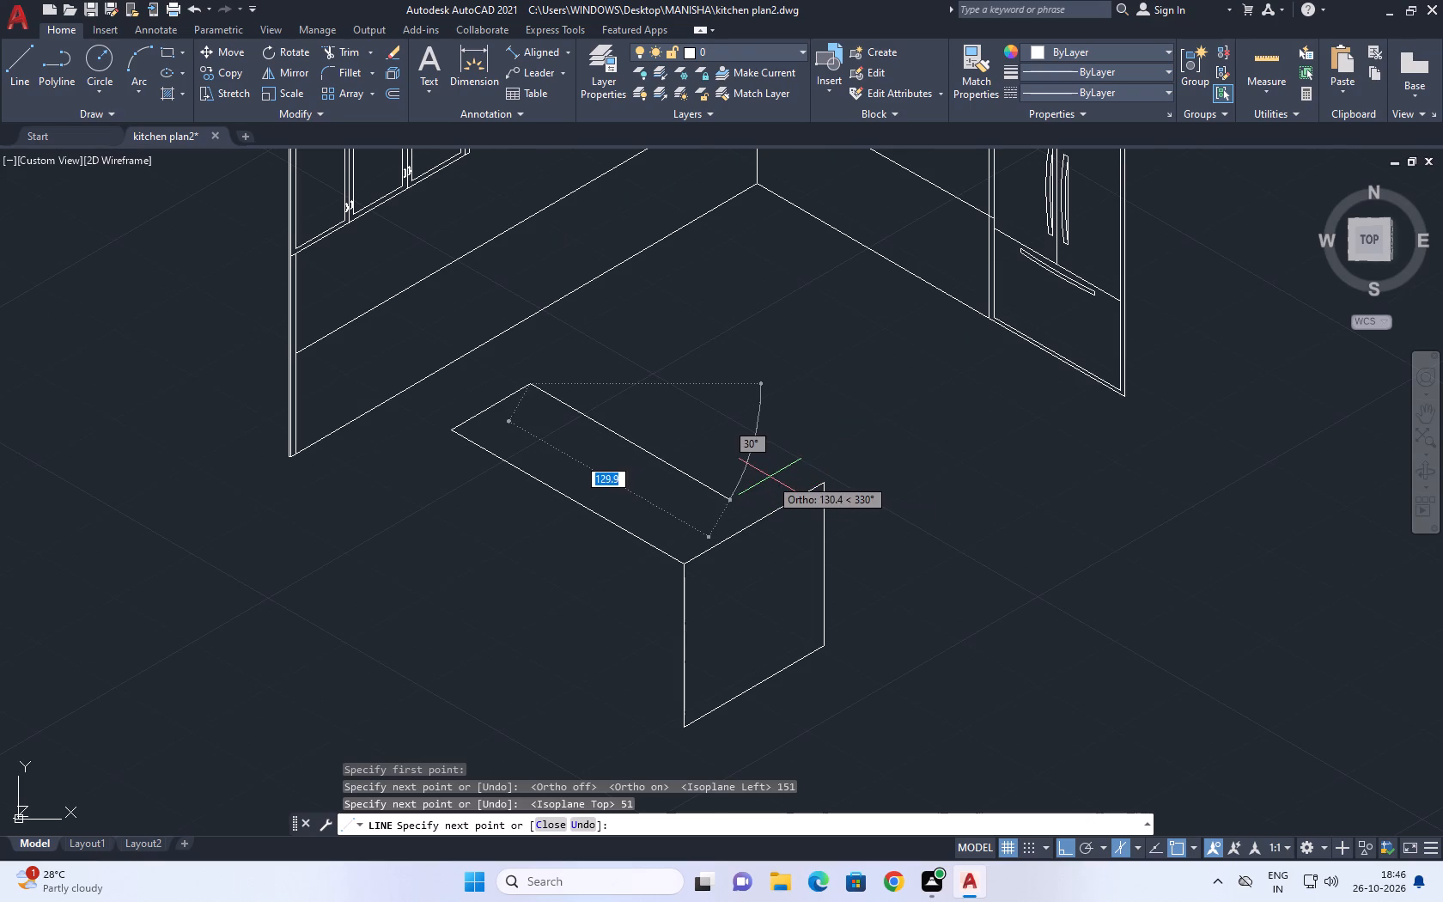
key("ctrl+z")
Complete the block's top with a 91-unit edge at 30° and a parallel long edge back to the end face's upper rear corner.
scroll(783, 380, "up", 1)
middle_click_drag(783, 380, 693, 481)
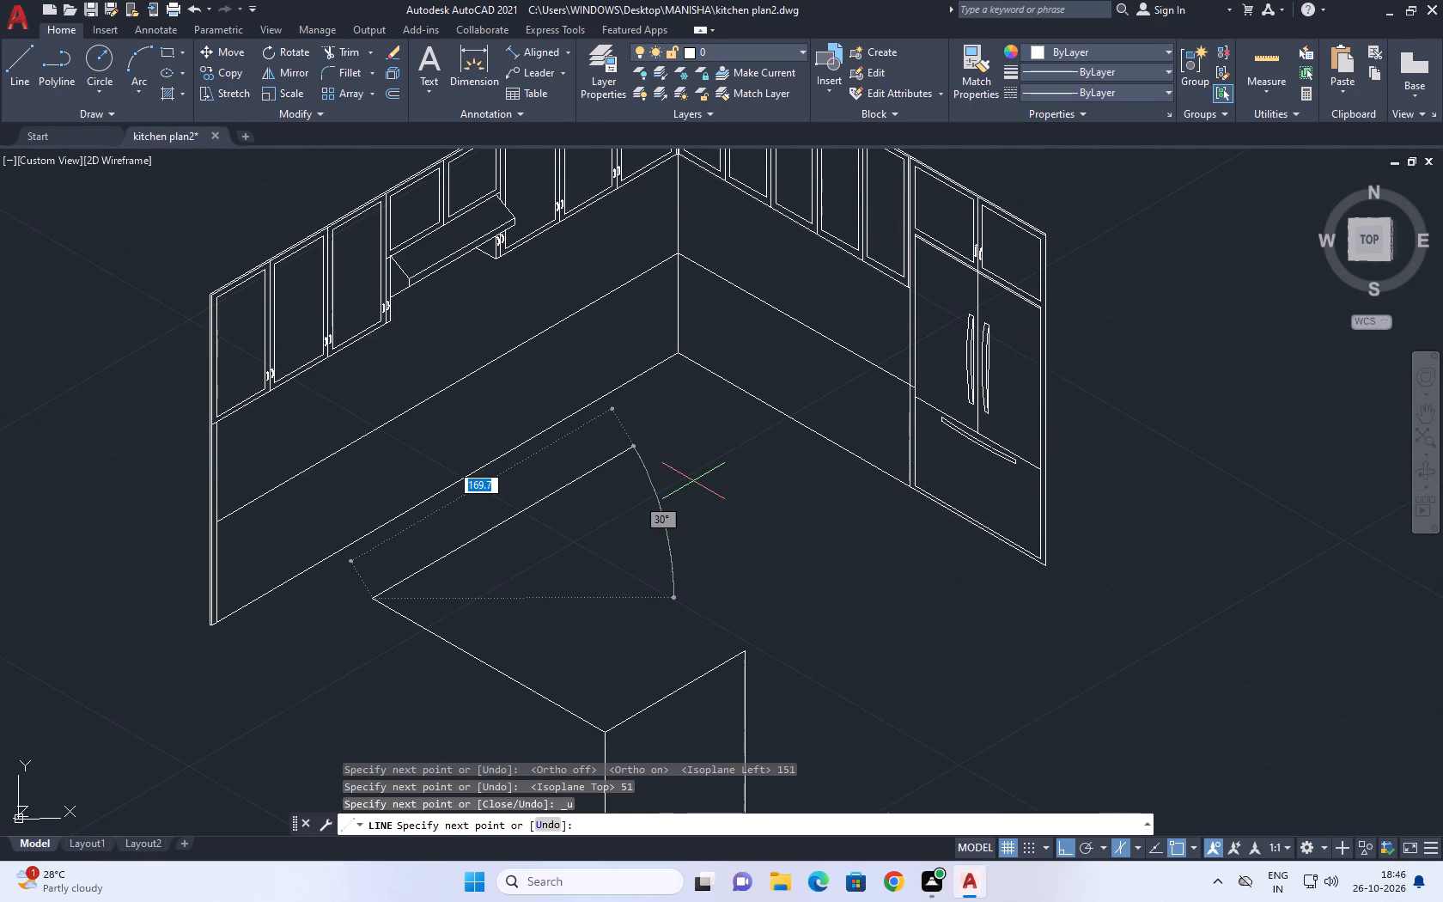
key("9")
key("1")
key("Return")
scroll(728, 662, "up", 2)
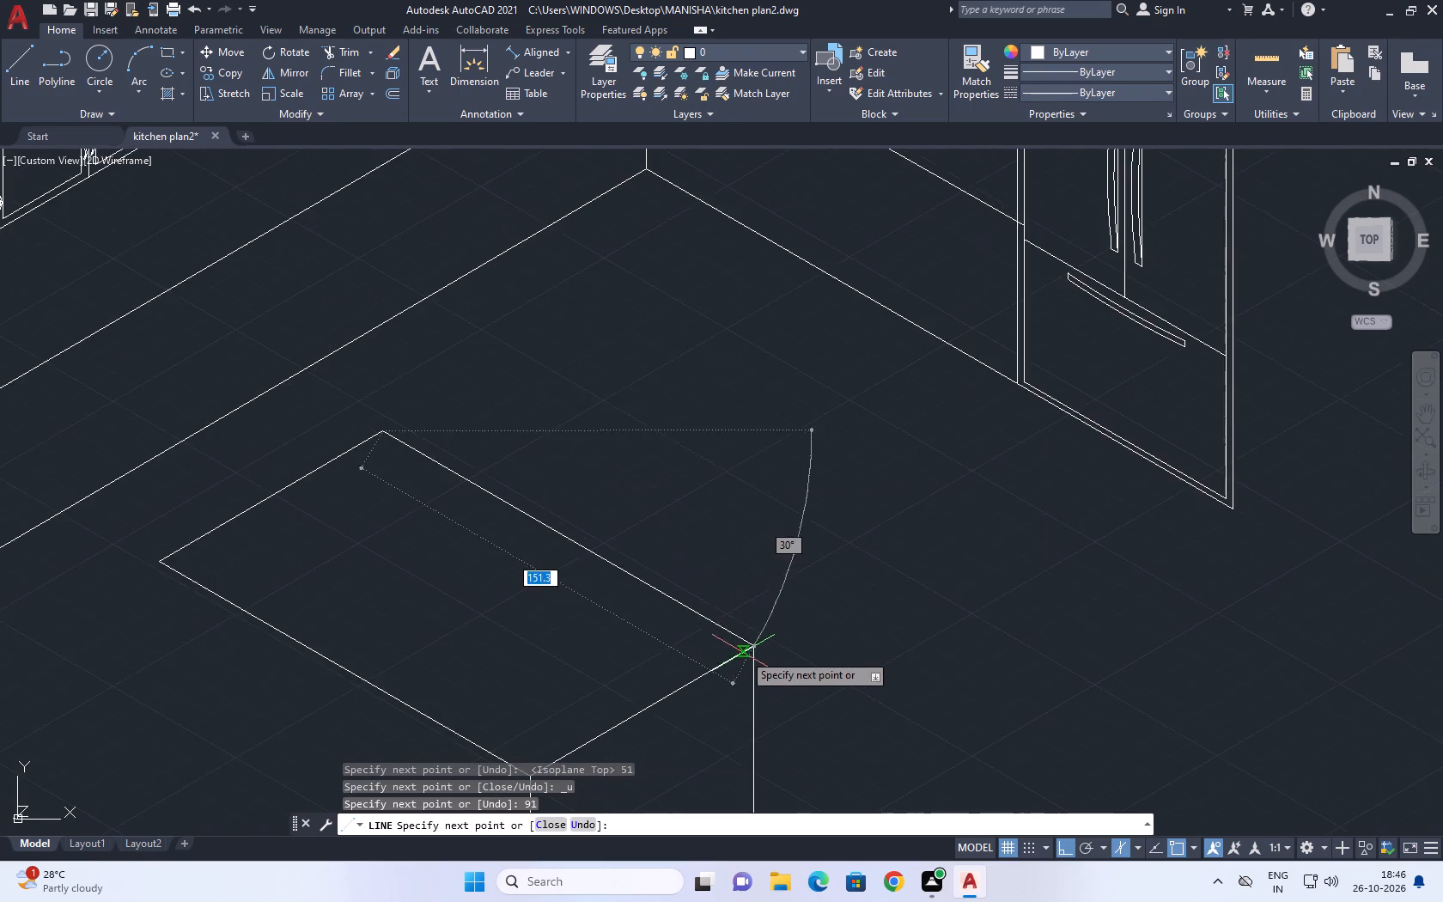
scroll(744, 653, "up", 3)
left_click(787, 650)
scroll(941, 422, "down", 6)
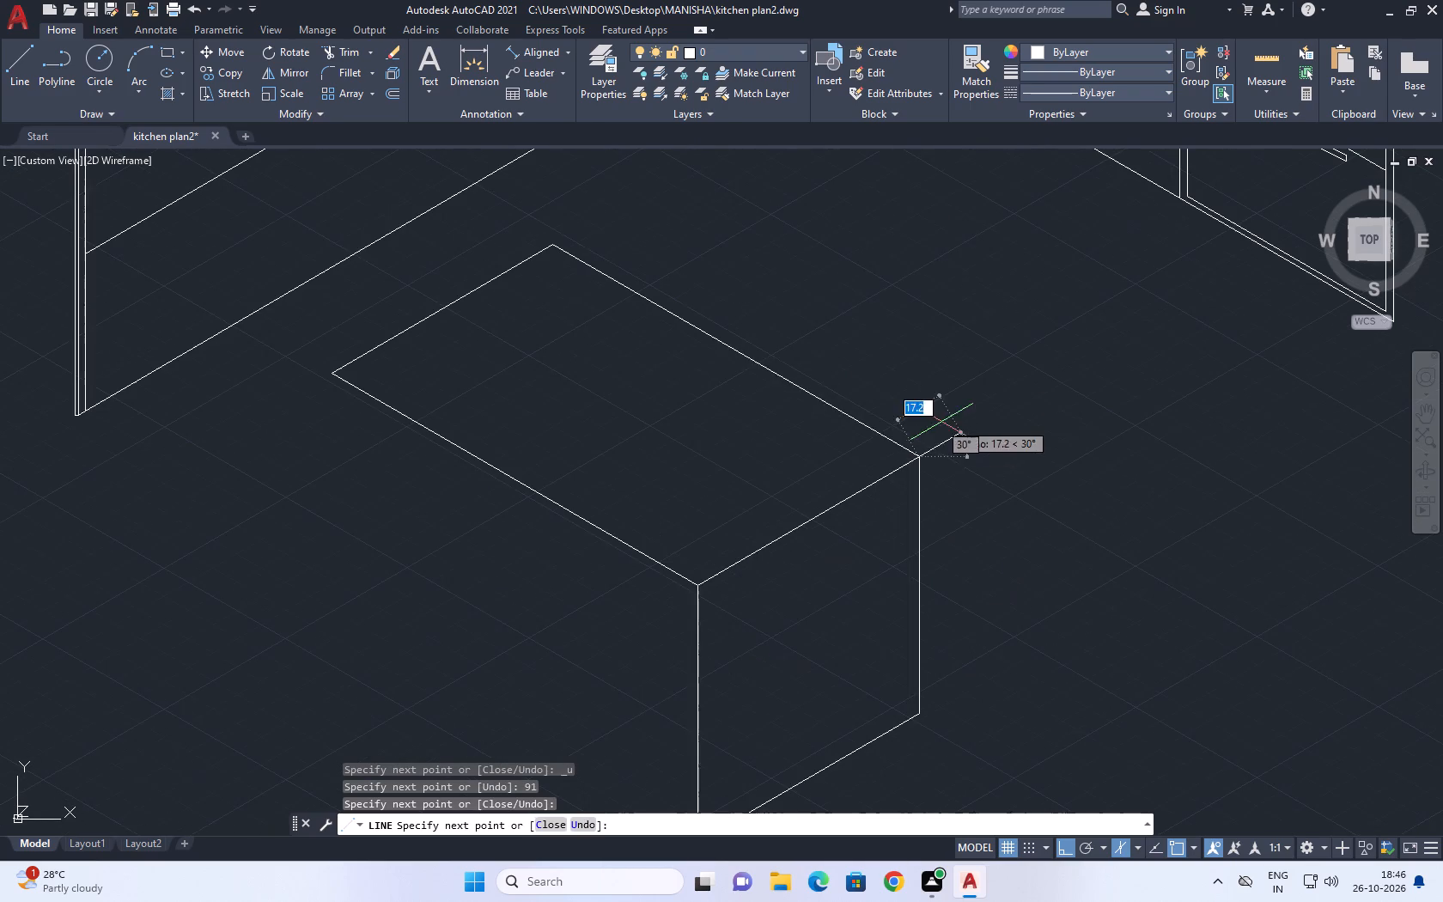
key("space")
Complete the block's long front face with a 91-unit vertical edge down from the top's outer corner and a bottom edge back to the end face.
scroll(840, 328, "down", 4)
middle_click_drag(837, 381, 874, 478)
key("l")
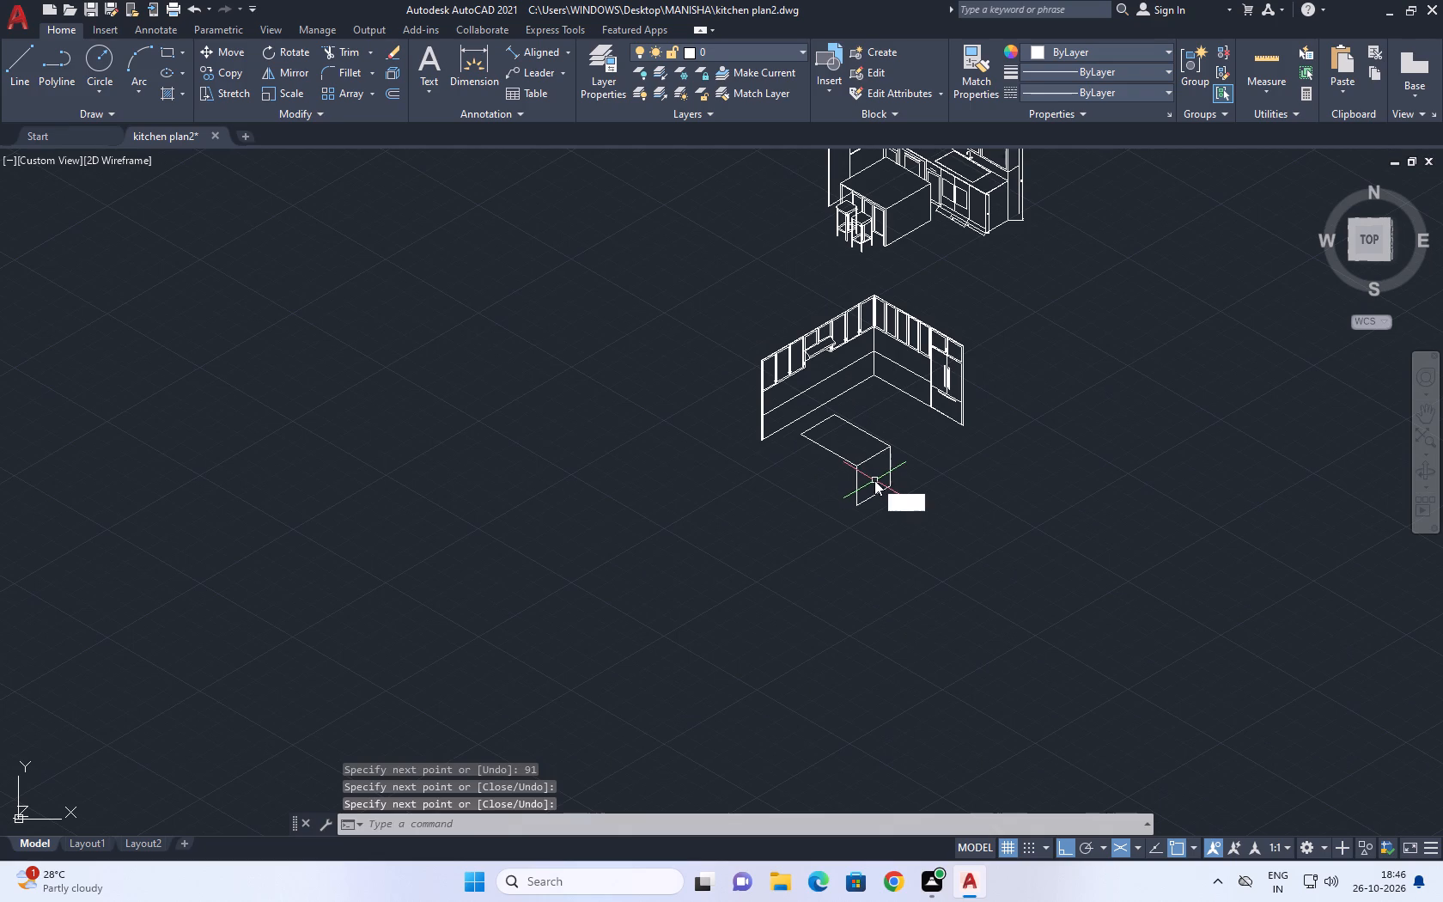
key("space")
scroll(754, 533, "up", 2)
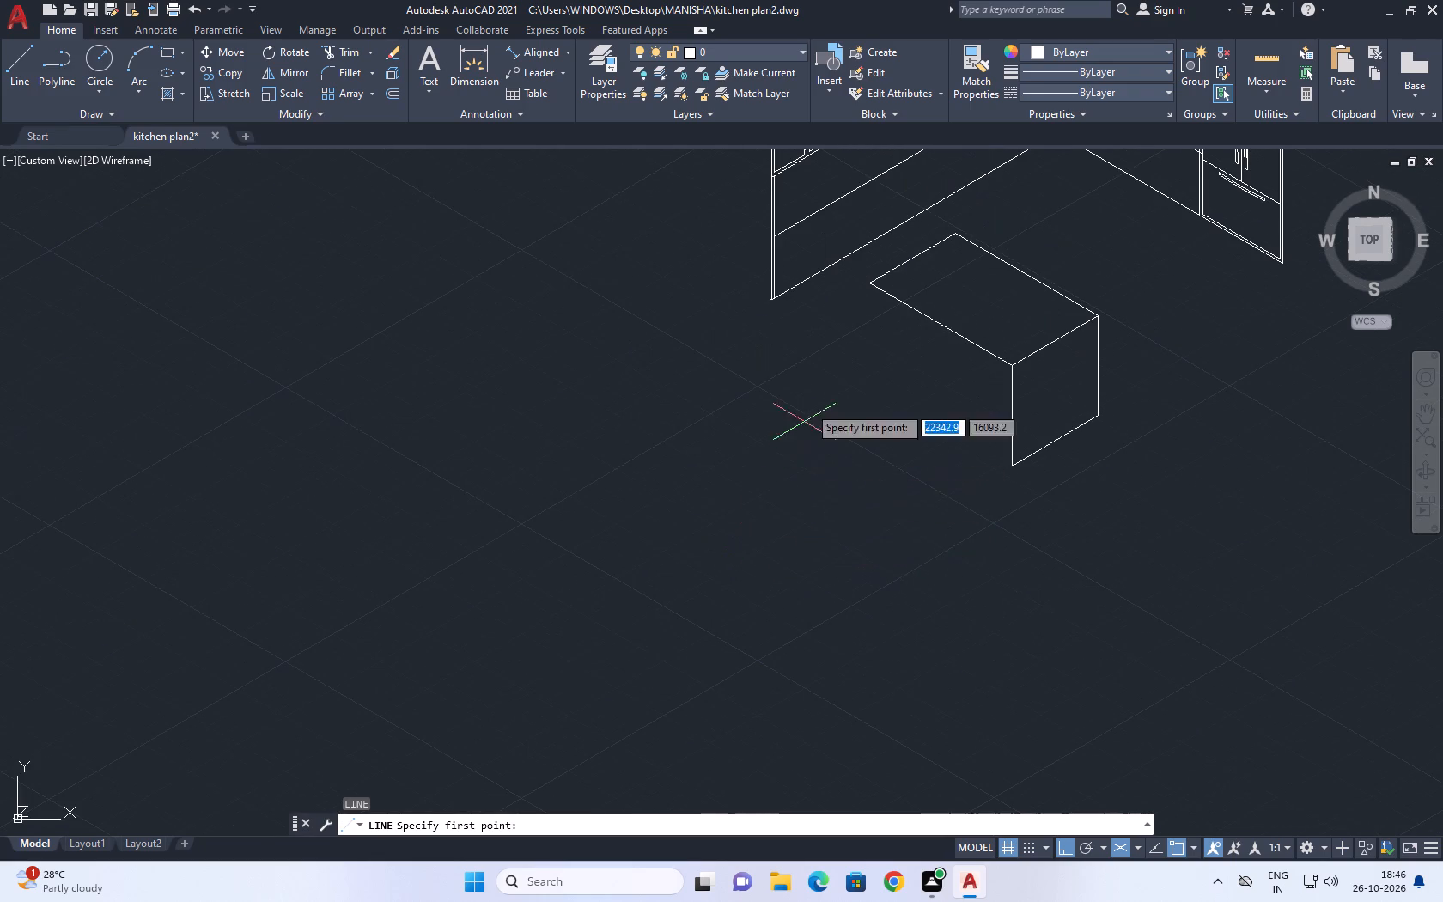
scroll(849, 289, "up", 3)
left_click(933, 245)
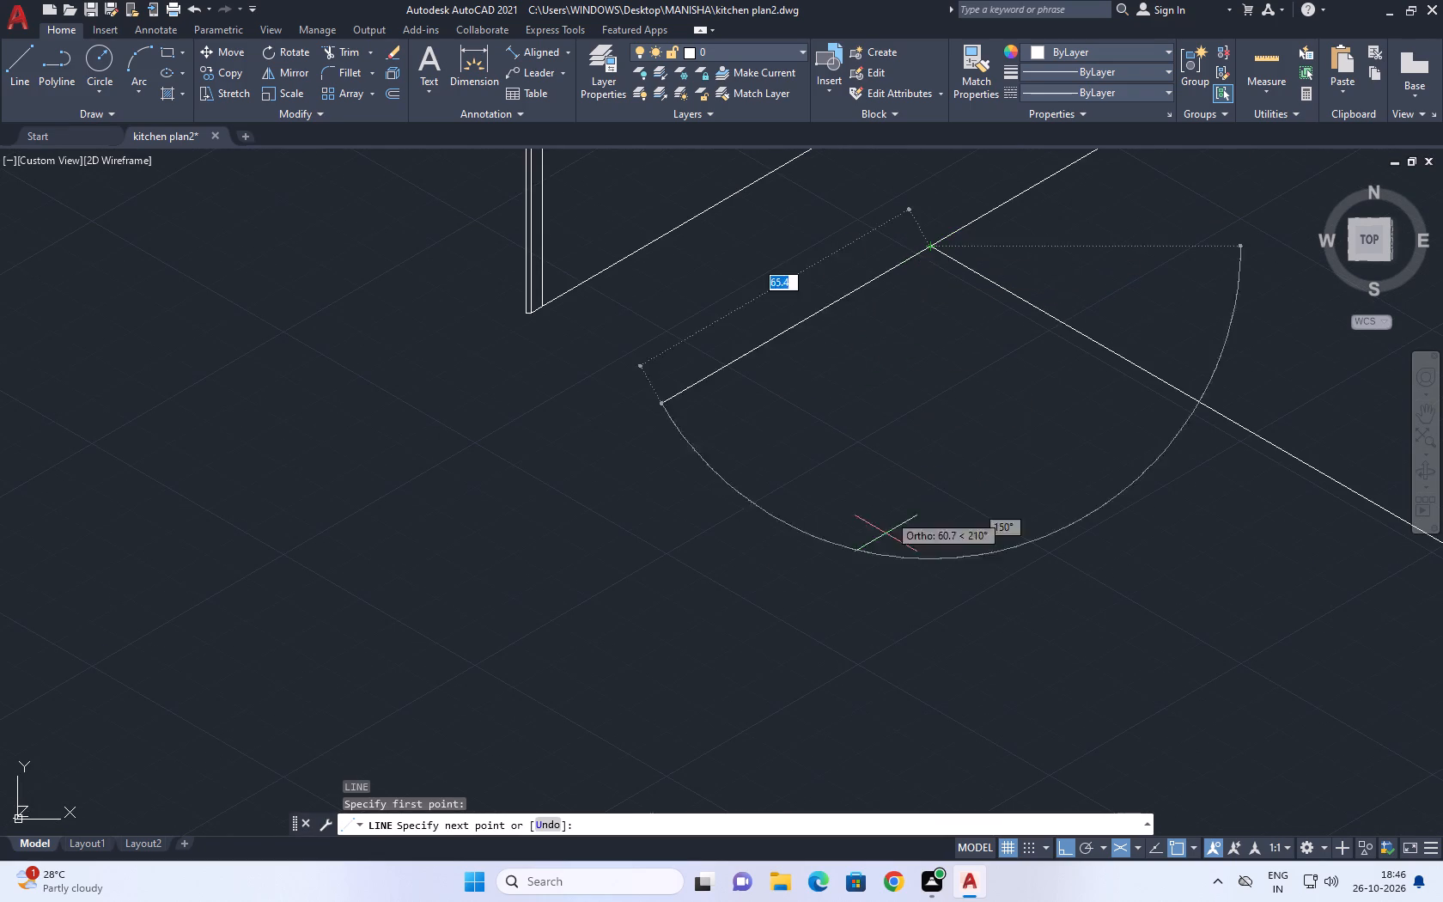
scroll(878, 583, "down", 2)
middle_click_drag(880, 585, 843, 553)
key("F5")
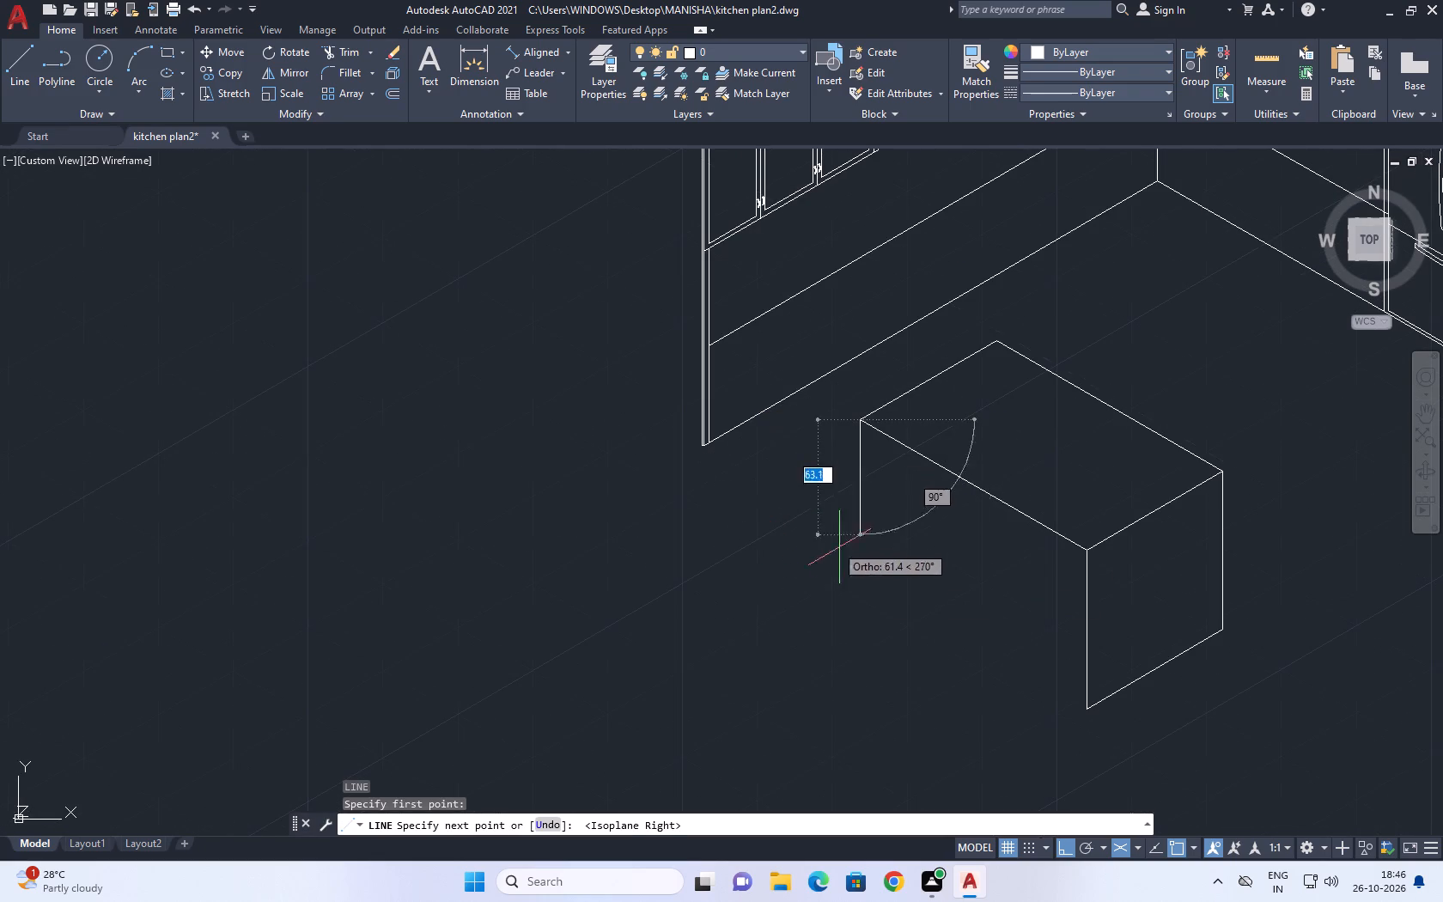
middle_click_drag(916, 620, 898, 561)
key("9")
key("1")
key("Return")
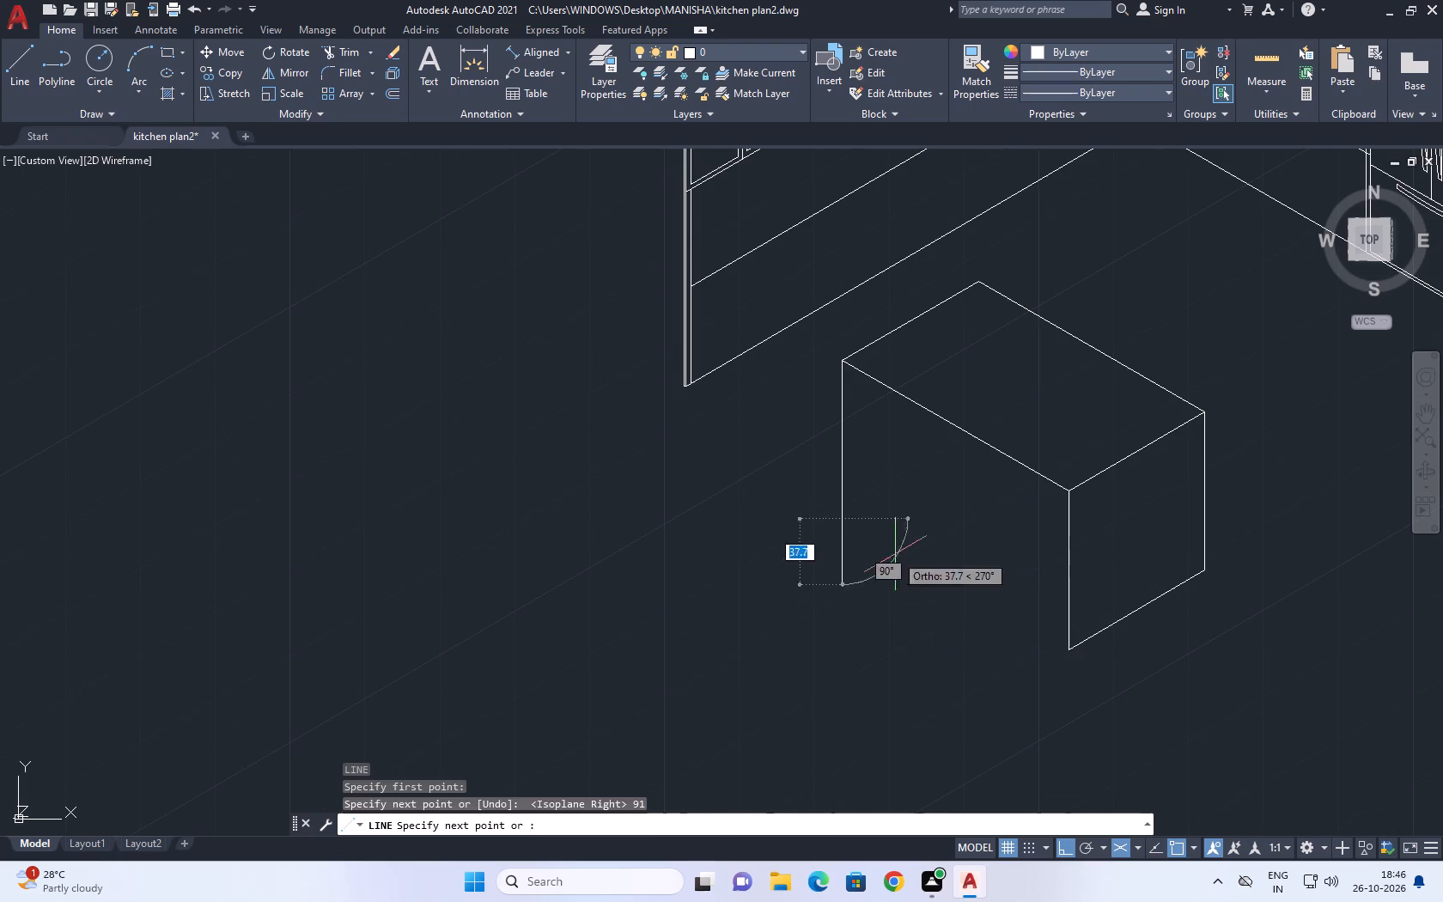
left_click(1075, 649)
key("space")
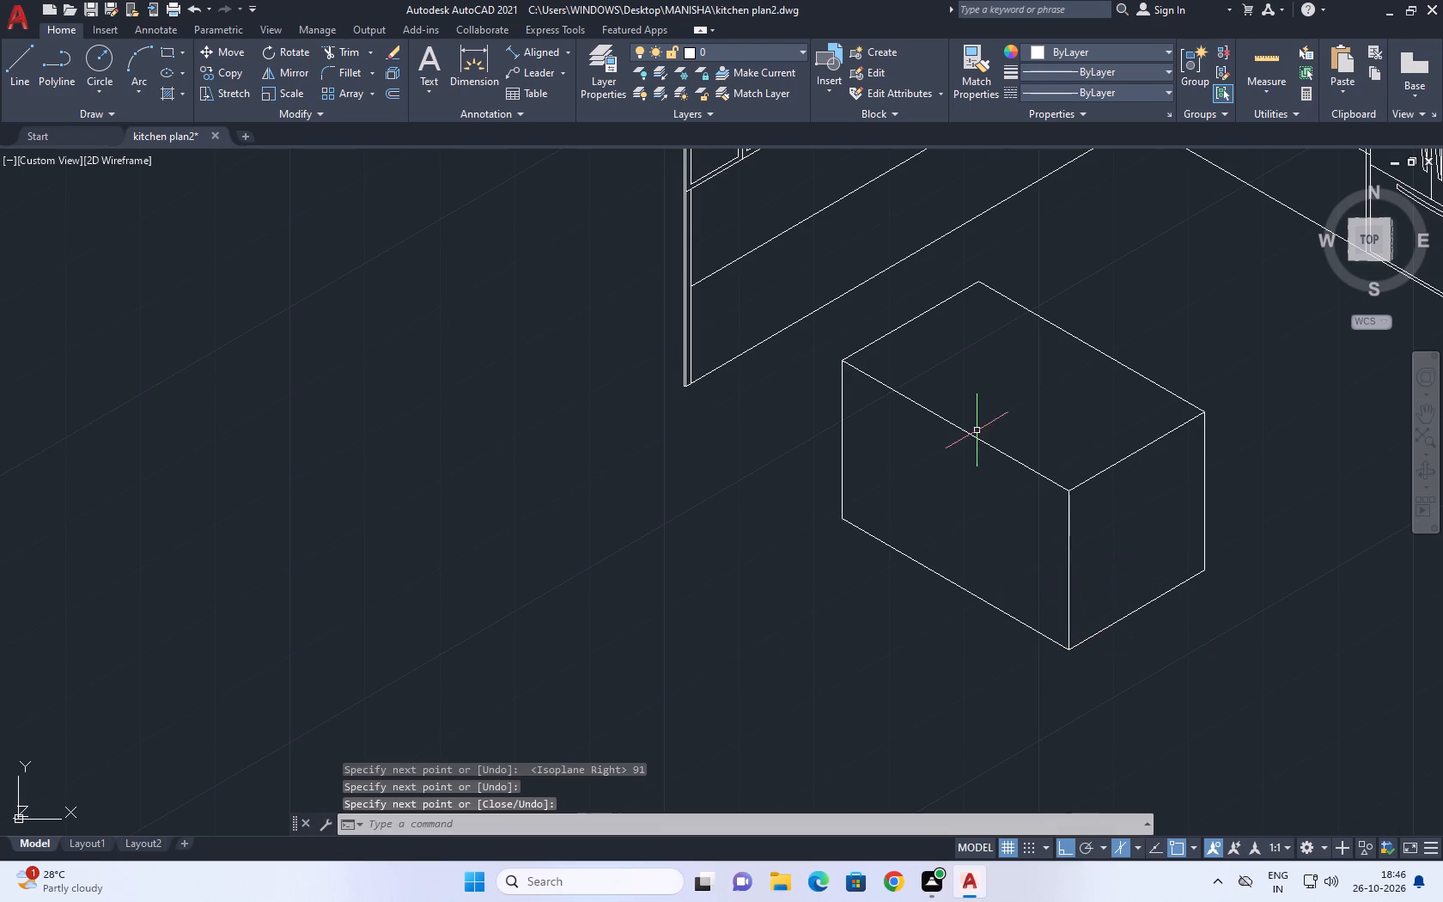
Copy the top edge of the block's long front face 3 units straight down.
middle_click_drag(974, 460, 850, 532)
left_click_drag(891, 509, 882, 516)
left_click(862, 532)
key("c")
key("o")
key("space")
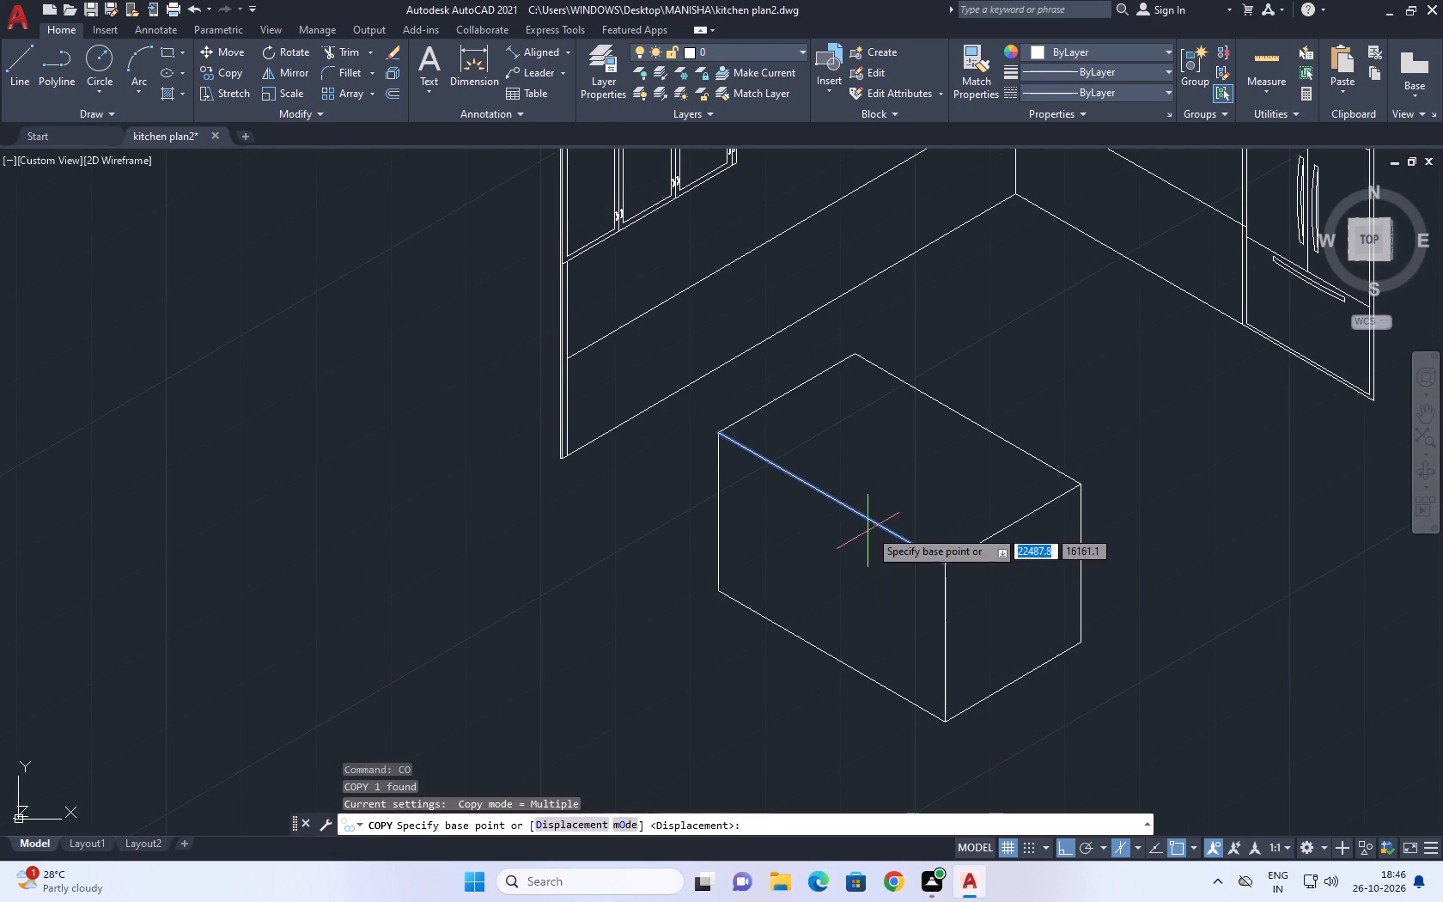
left_click(870, 528)
key("3")
key("space")
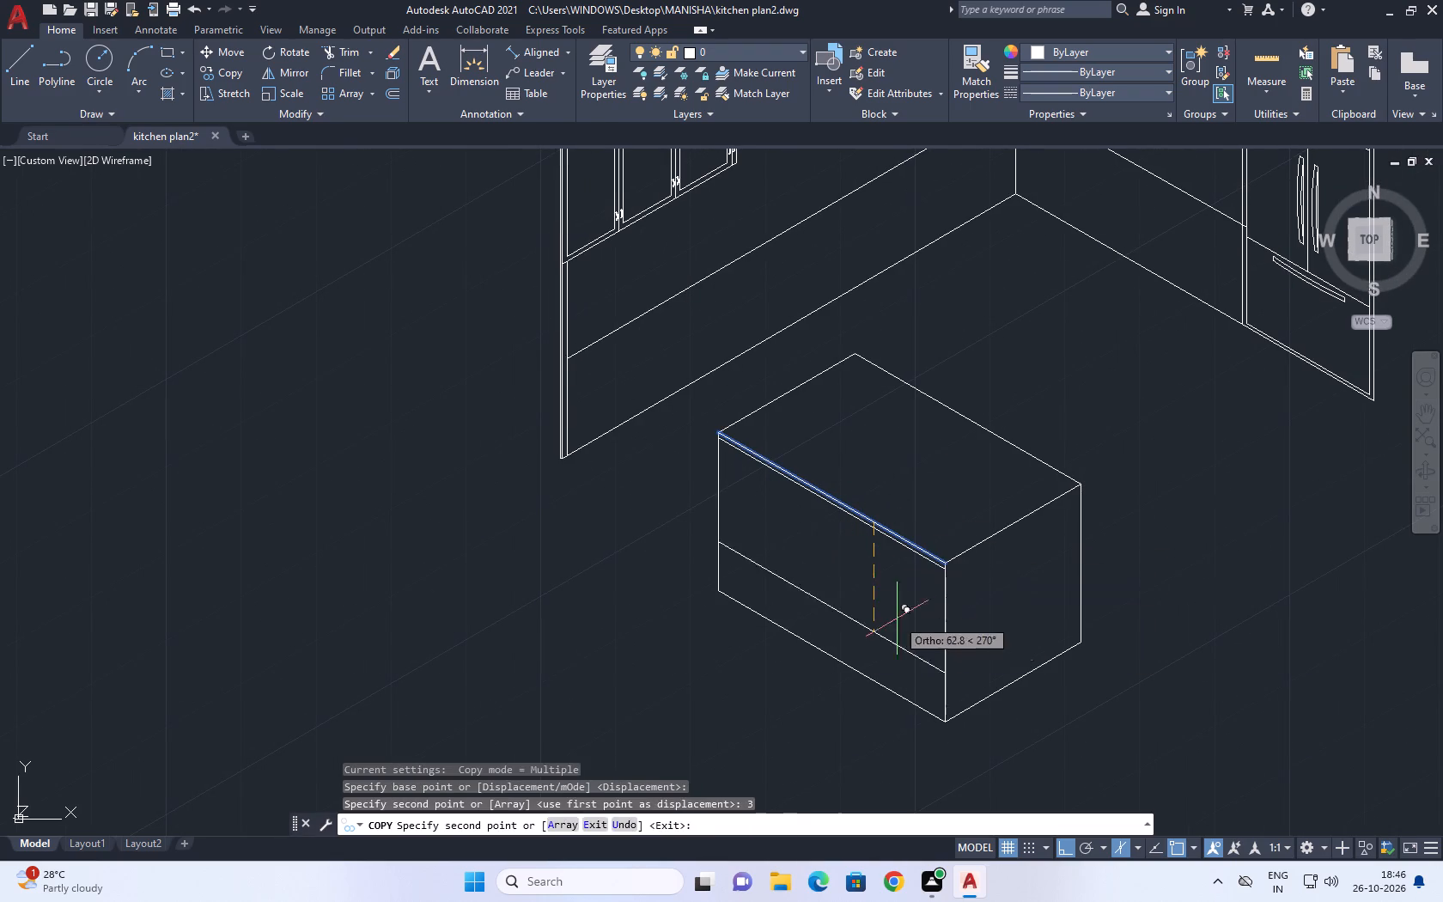
key("space")
Copy the vertical edge shared by the long face and the end face 3 units inward along the long face at 150°.
left_click_drag(947, 618, 940, 611)
left_click(924, 603)
key("c")
key("o")
key("space")
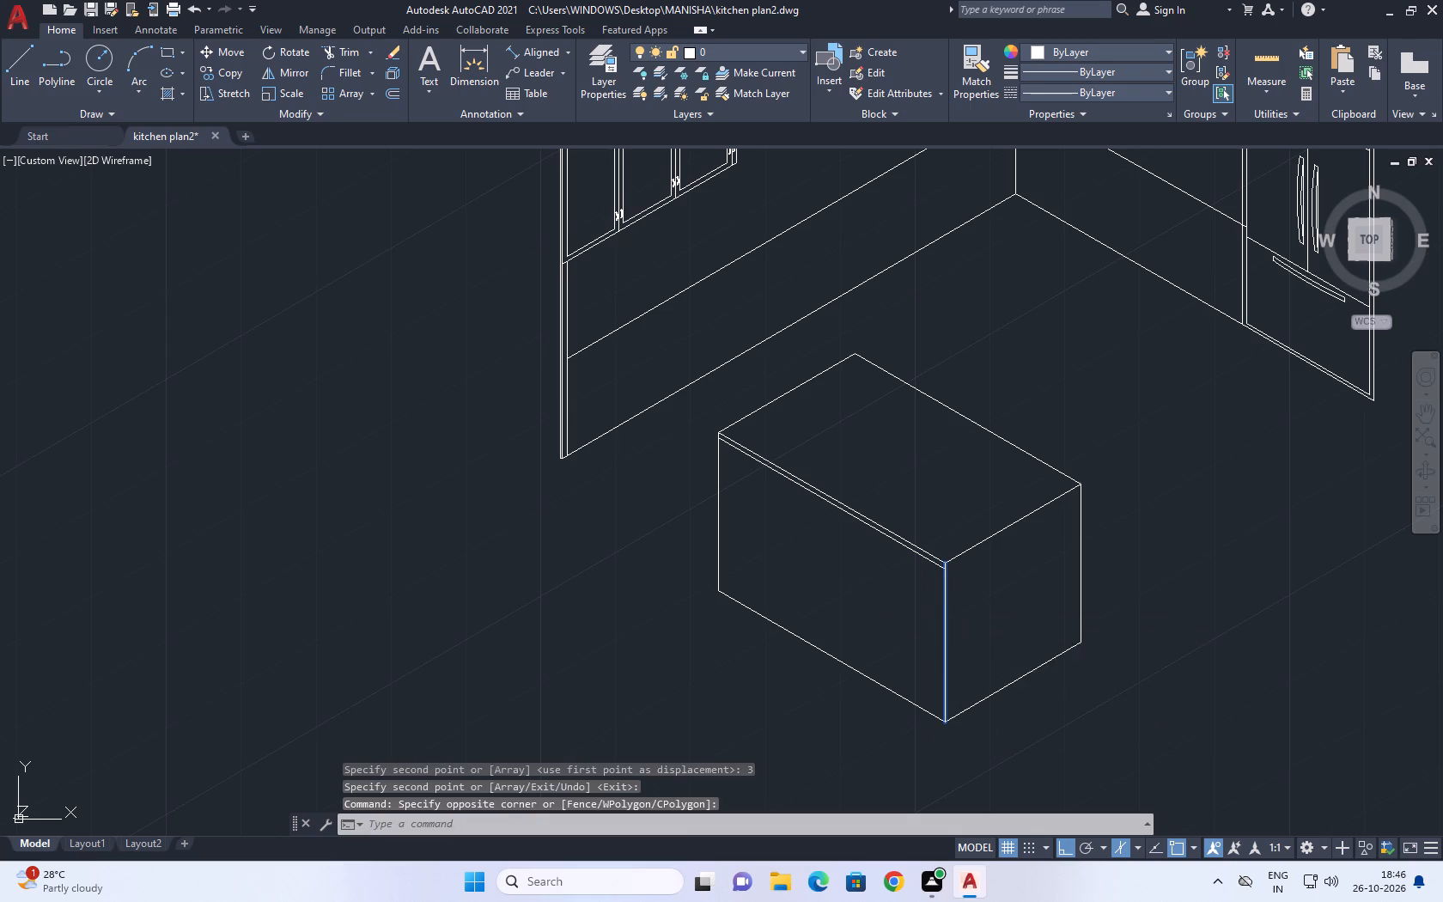
left_click(929, 644)
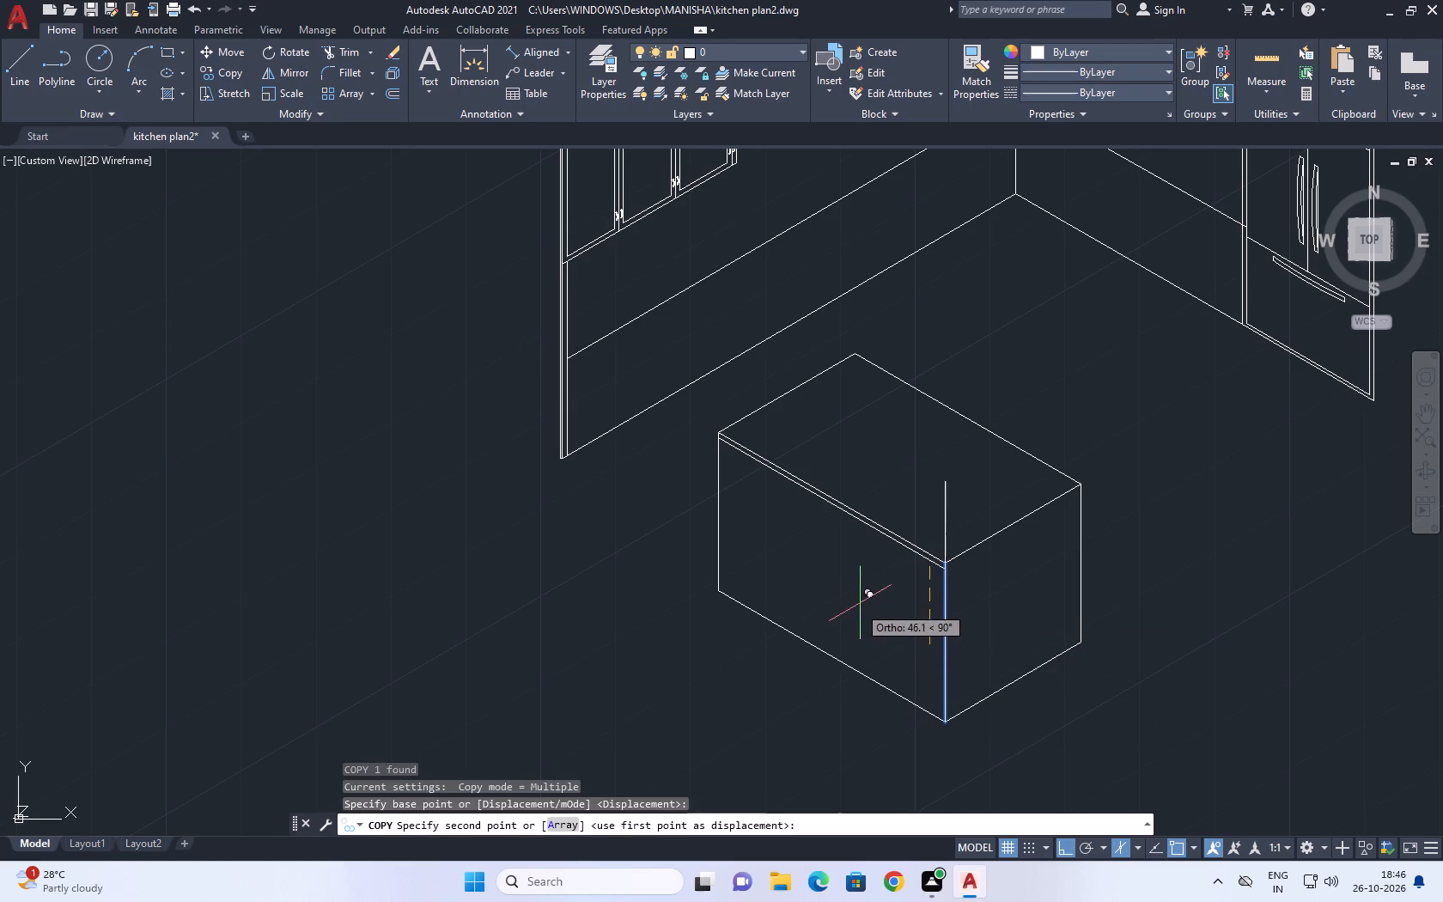
key("F5")
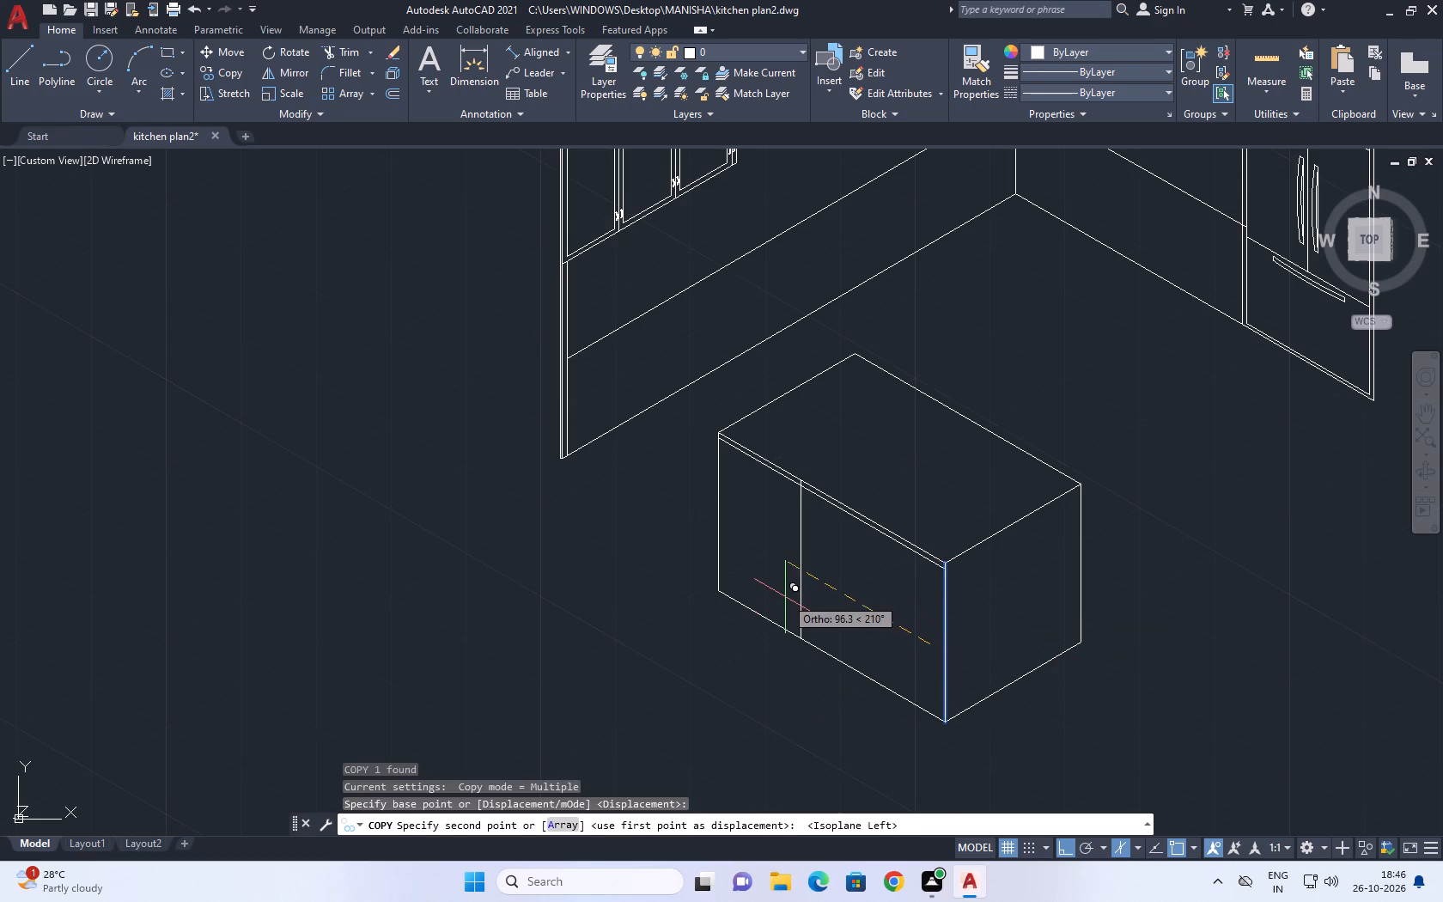
key("3")
key("space")
key("space")
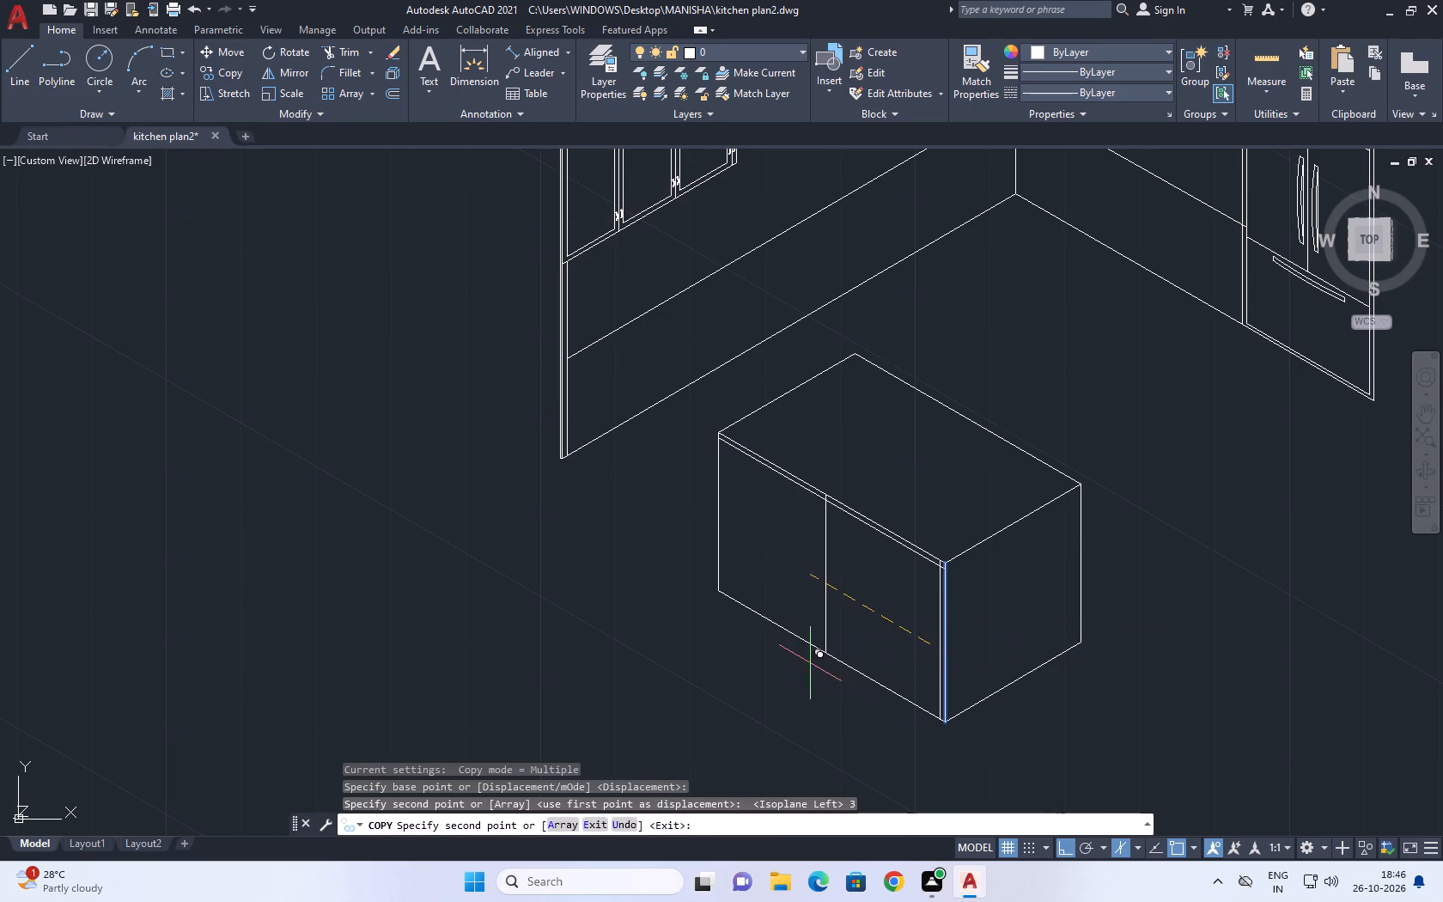
Copy the bottom edge of the long front face 3 units straight up.
left_click(829, 654)
key("c")
key("o")
key("space")
left_click(819, 655)
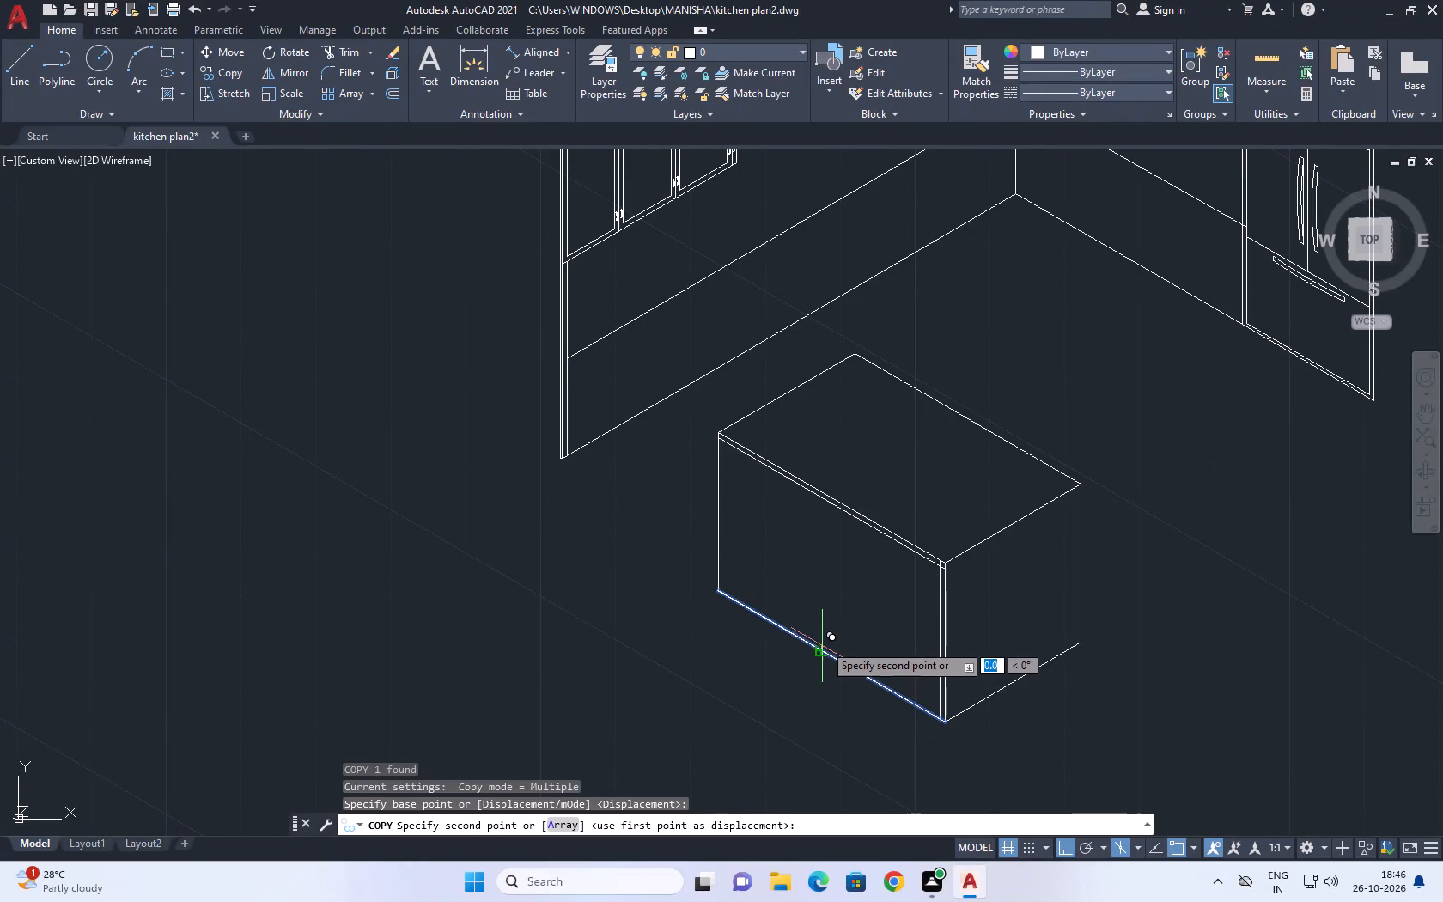
type("3")
key("space")
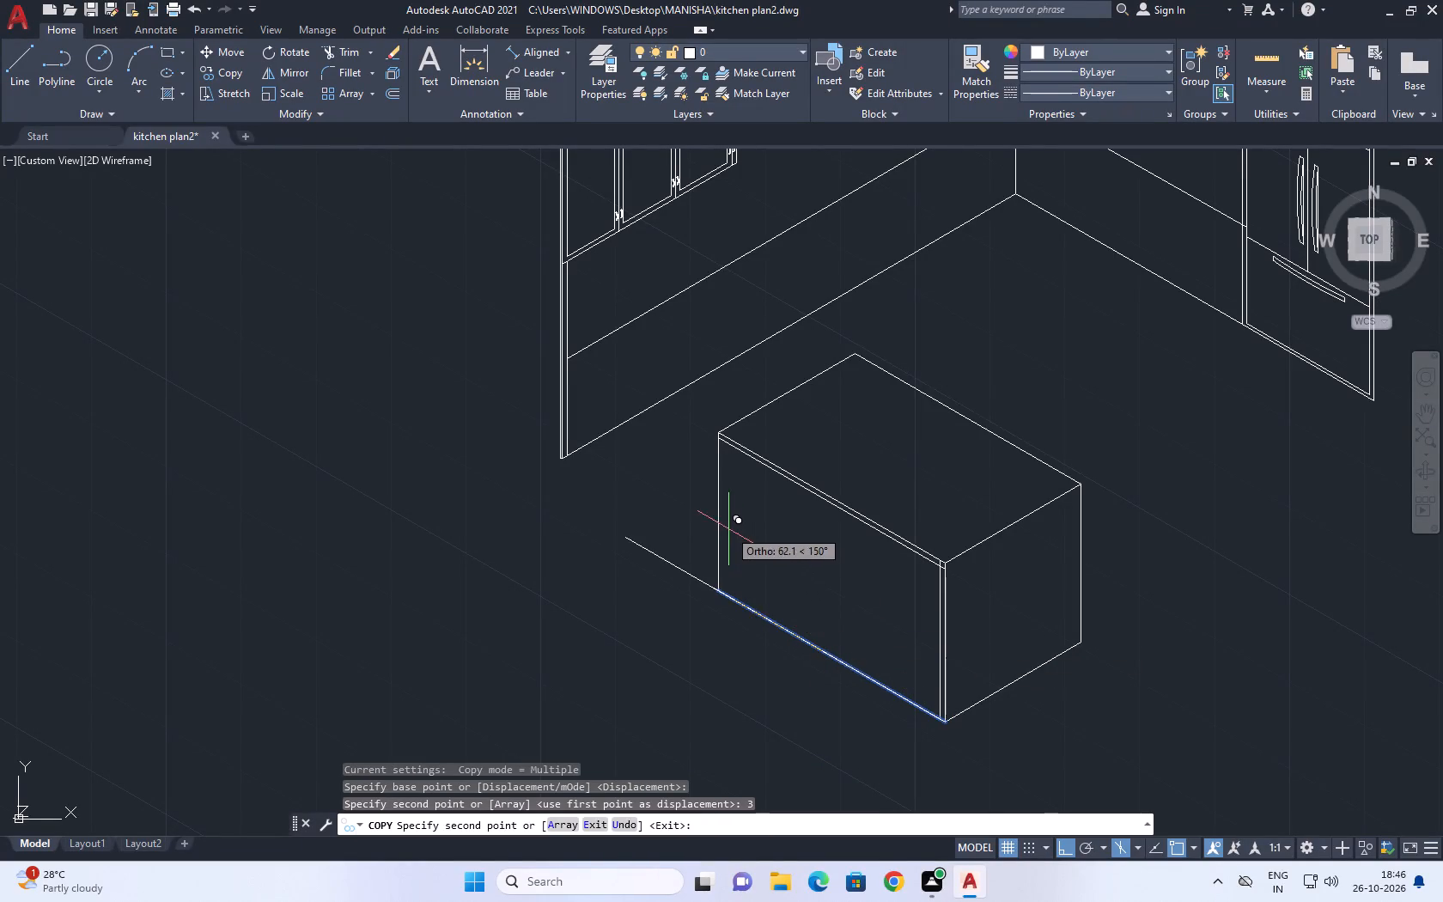
scroll(773, 638, "up", 3)
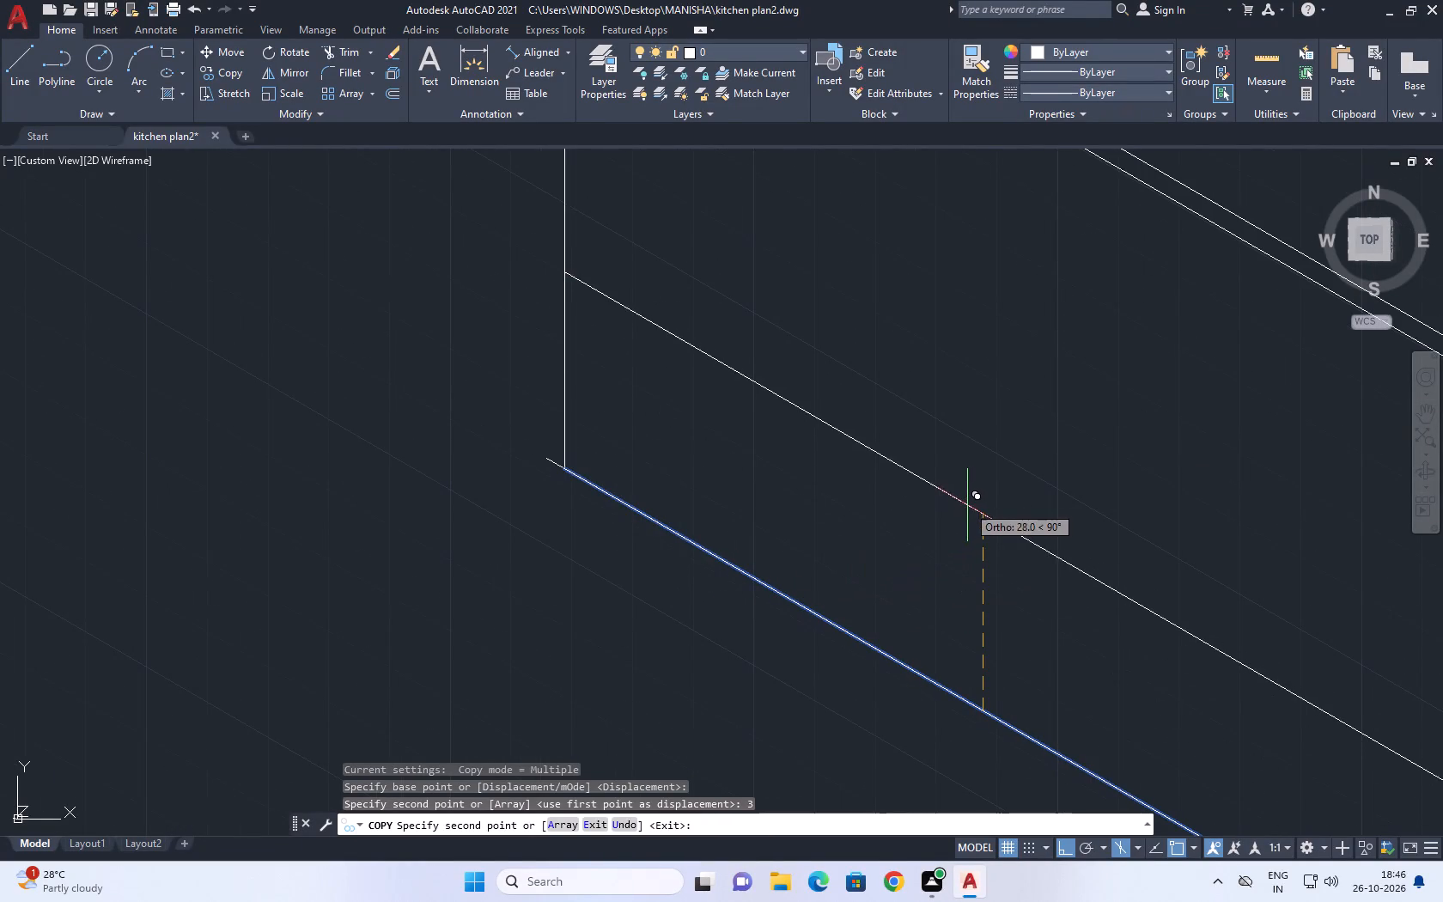
key("ctrl+z")
key("ctrl+z")
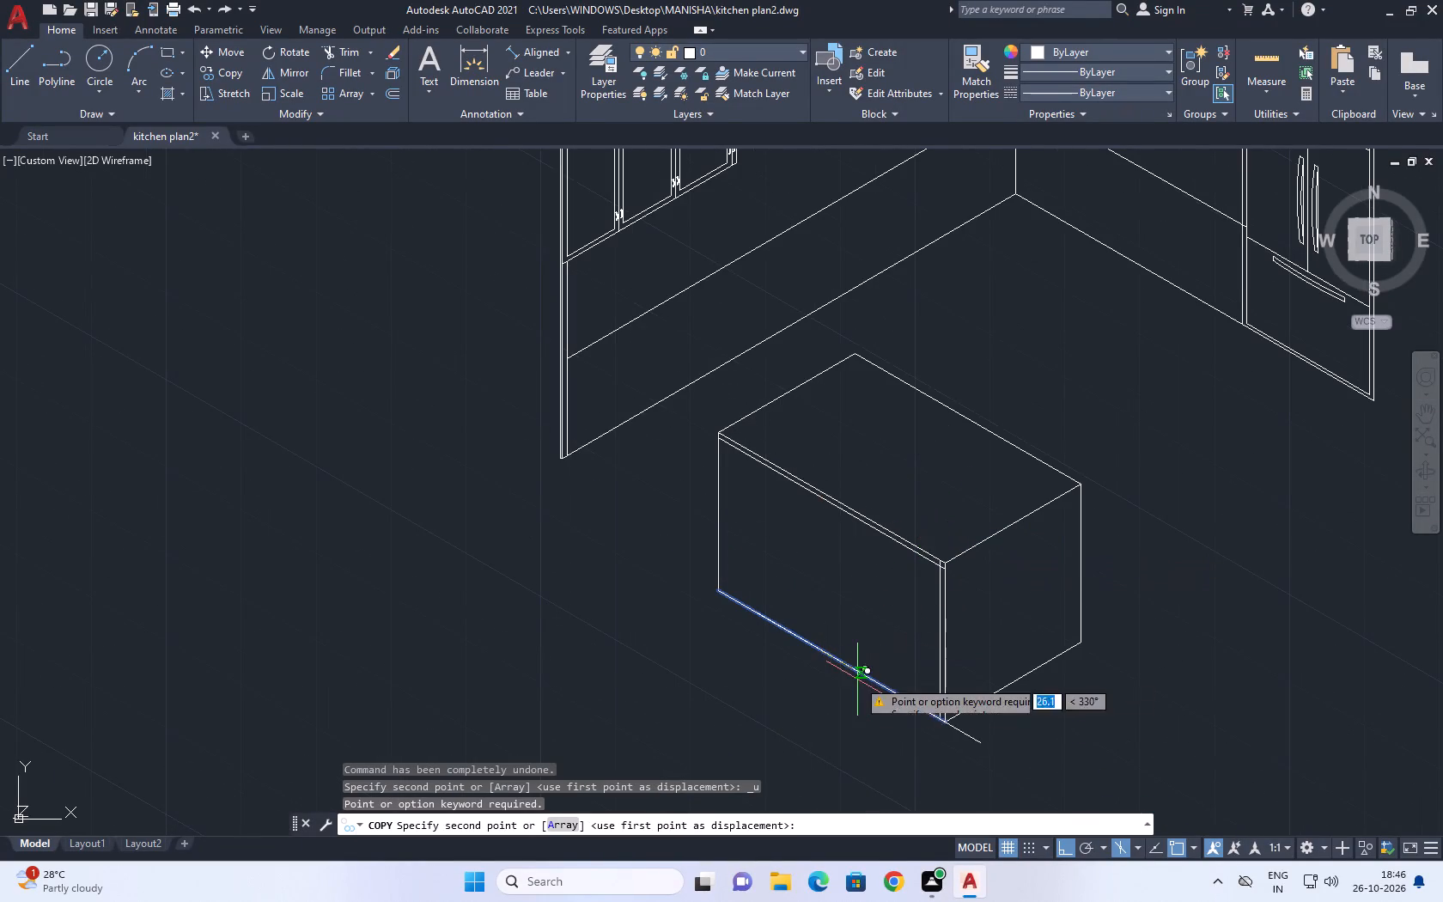
scroll(855, 678, "up", 4)
key("3")
key("space")
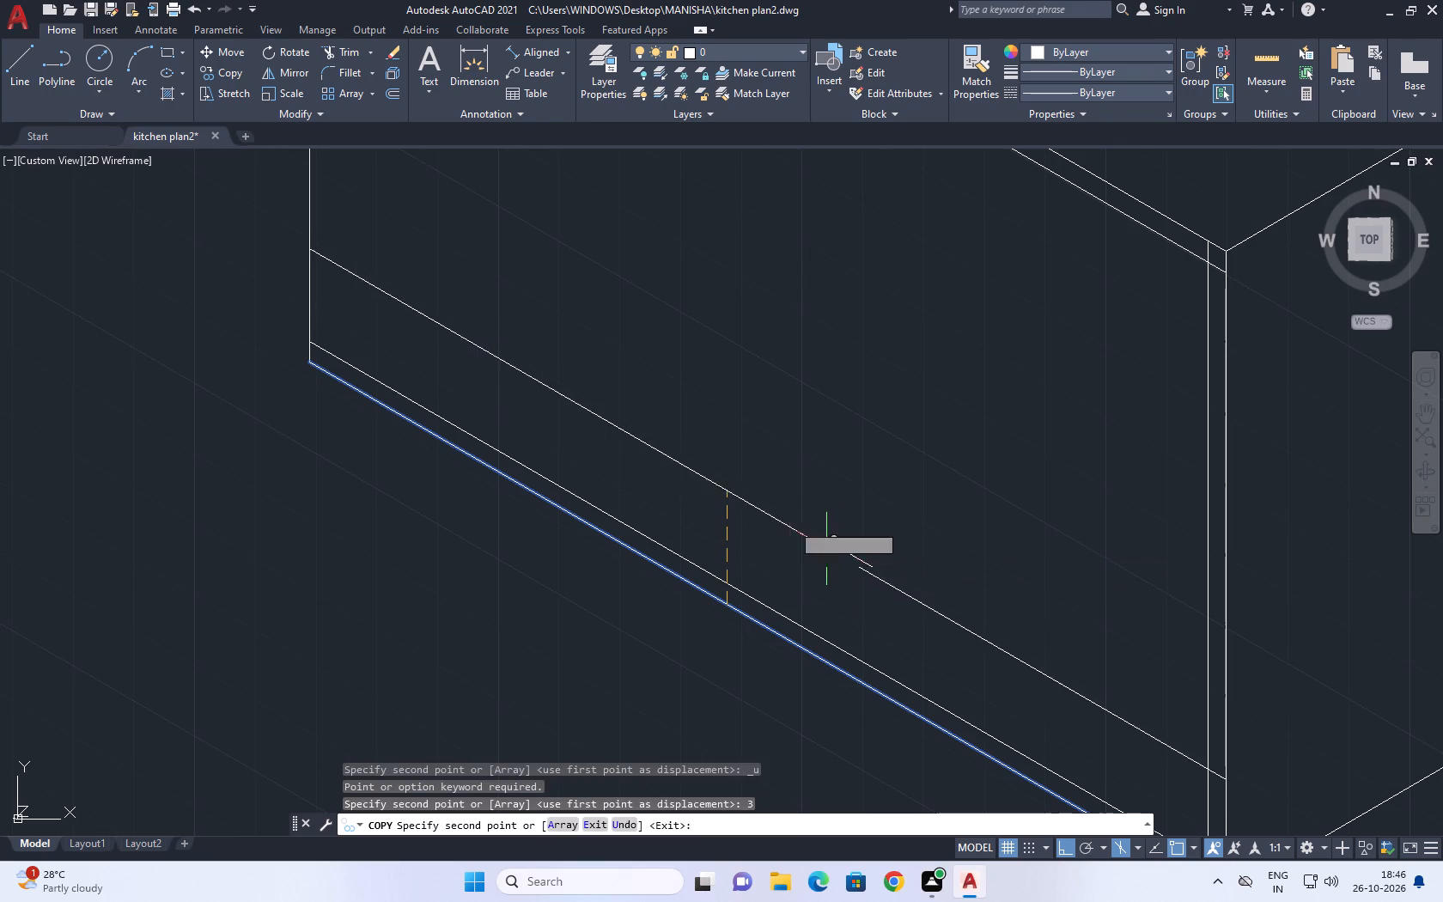
middle_click_drag(752, 478, 985, 722)
key("Escape")
Copy the long face's far vertical edge 3 units inward along the face at 330°.
left_click_drag(752, 483, 675, 470)
left_click_drag(489, 436, 479, 436)
middle_click_drag(587, 500, 640, 642)
type("co")
key("space")
left_click(585, 582)
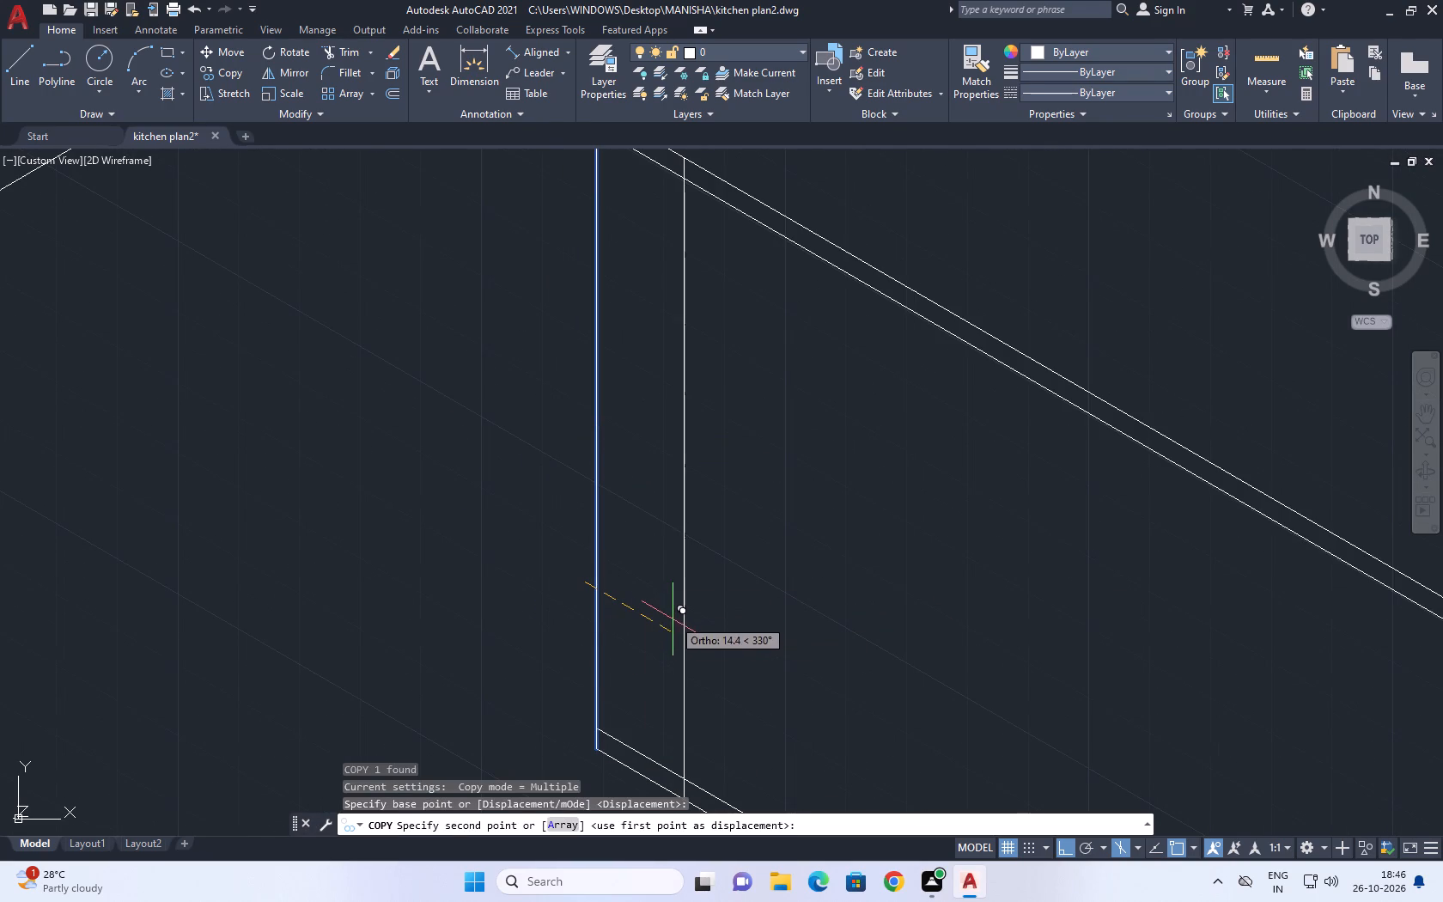
key("3")
key("space")
key("Escape")
Trim the overlapping line ends at the inset frame's upper corner farthest from the end face.
scroll(665, 631, "down", 5)
scroll(673, 594, "up", 5)
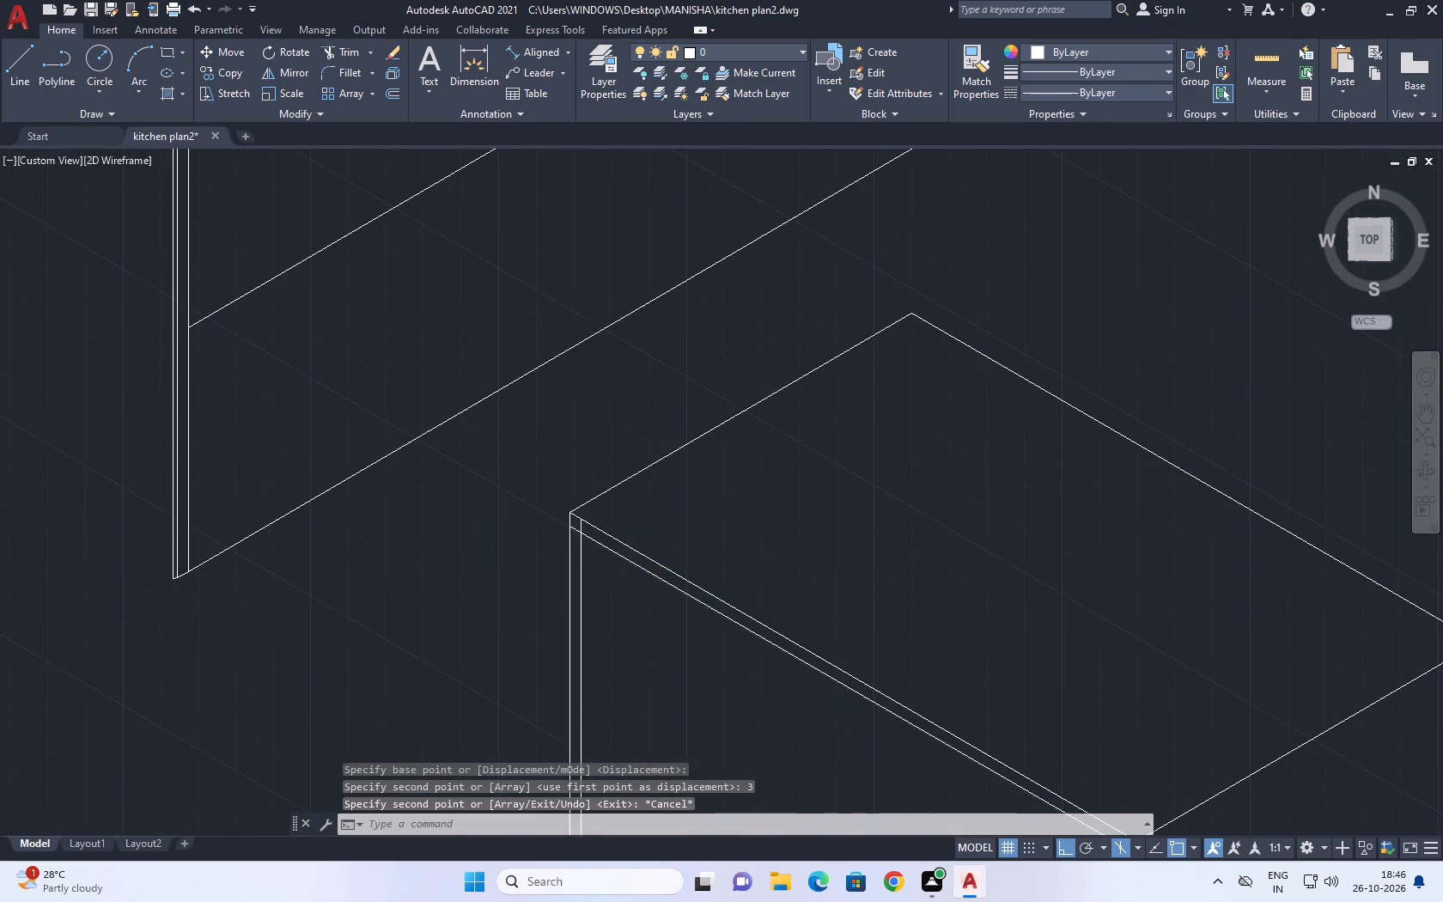
scroll(622, 552, "up", 1)
key("t")
type("r")
key("space")
scroll(561, 538, "up", 2)
scroll(436, 473, "up", 2)
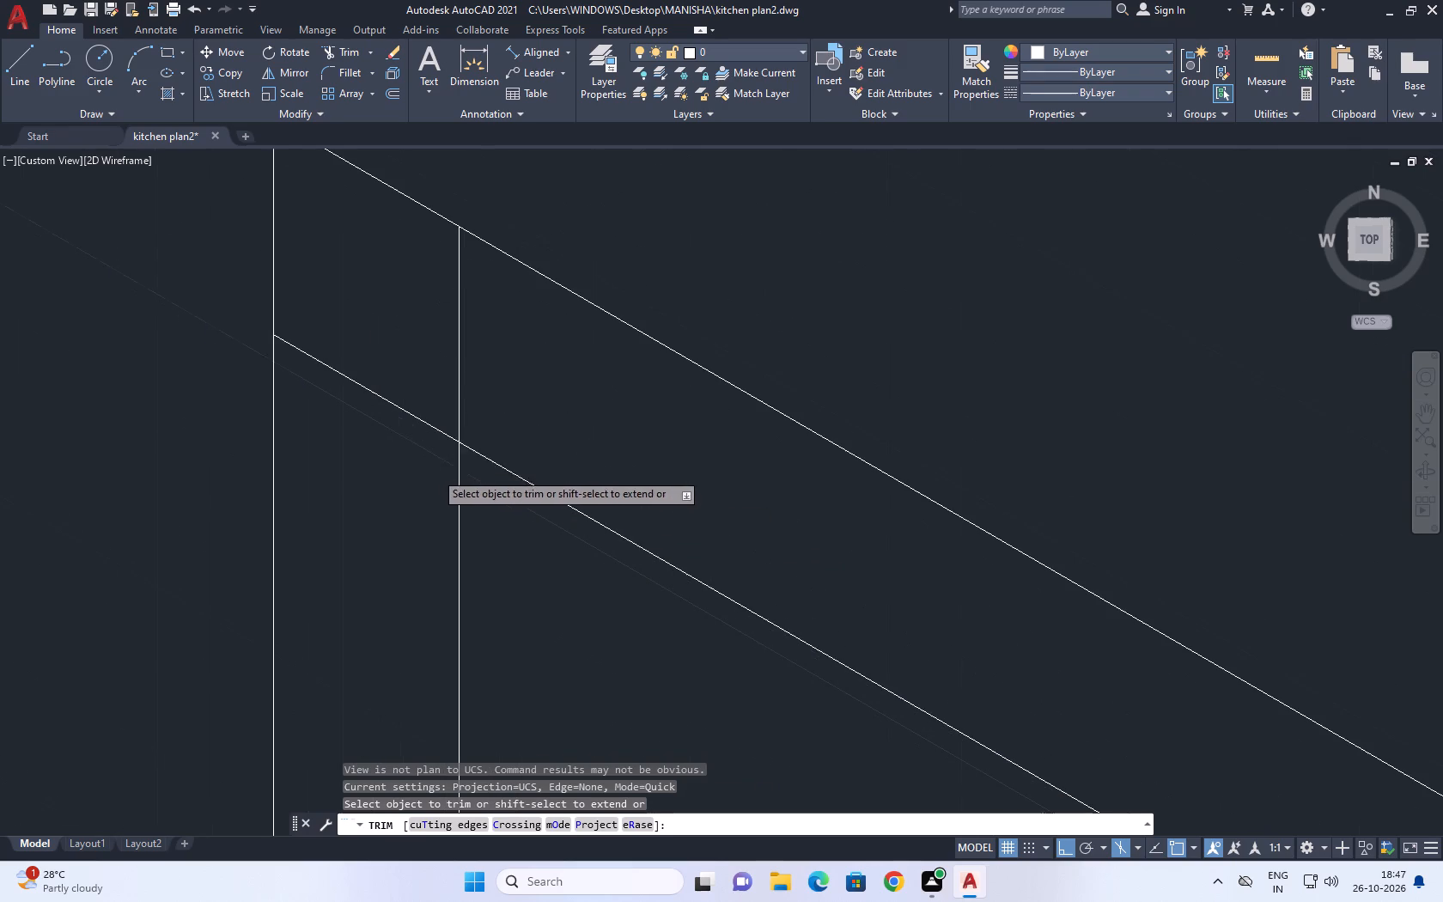
left_click_drag(411, 445, 405, 435)
left_click(514, 337)
Trim the overlapping line ends at the inset frame's upper corner next to the end face.
scroll(515, 412, "down", 7)
middle_click_drag(863, 593, 367, 268)
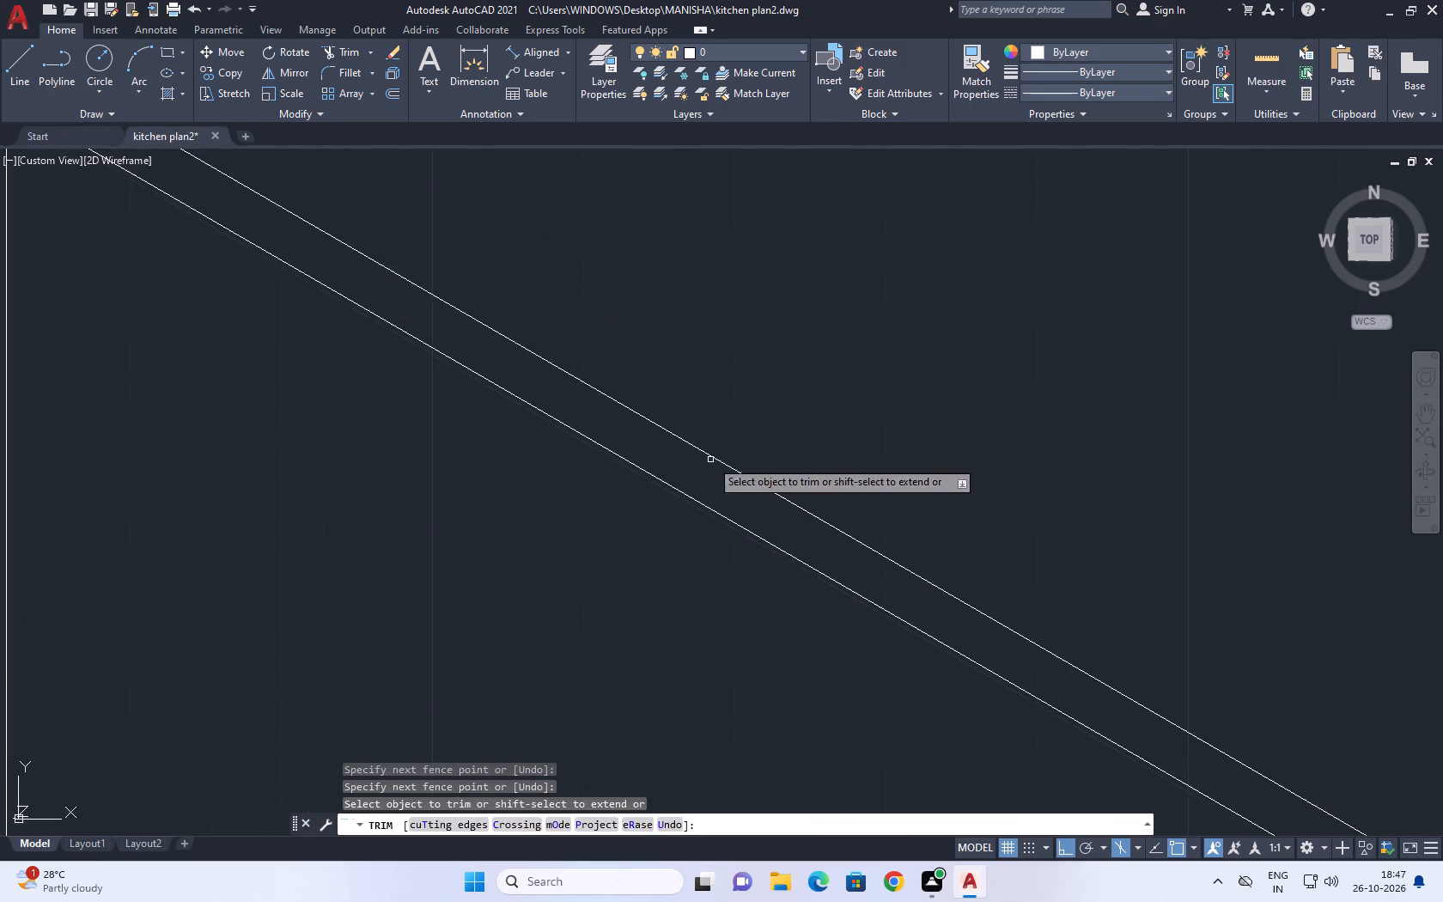
scroll(725, 473, "down", 6)
middle_click_drag(1075, 700, 832, 500)
scroll(843, 520, "up", 5)
left_click(859, 454)
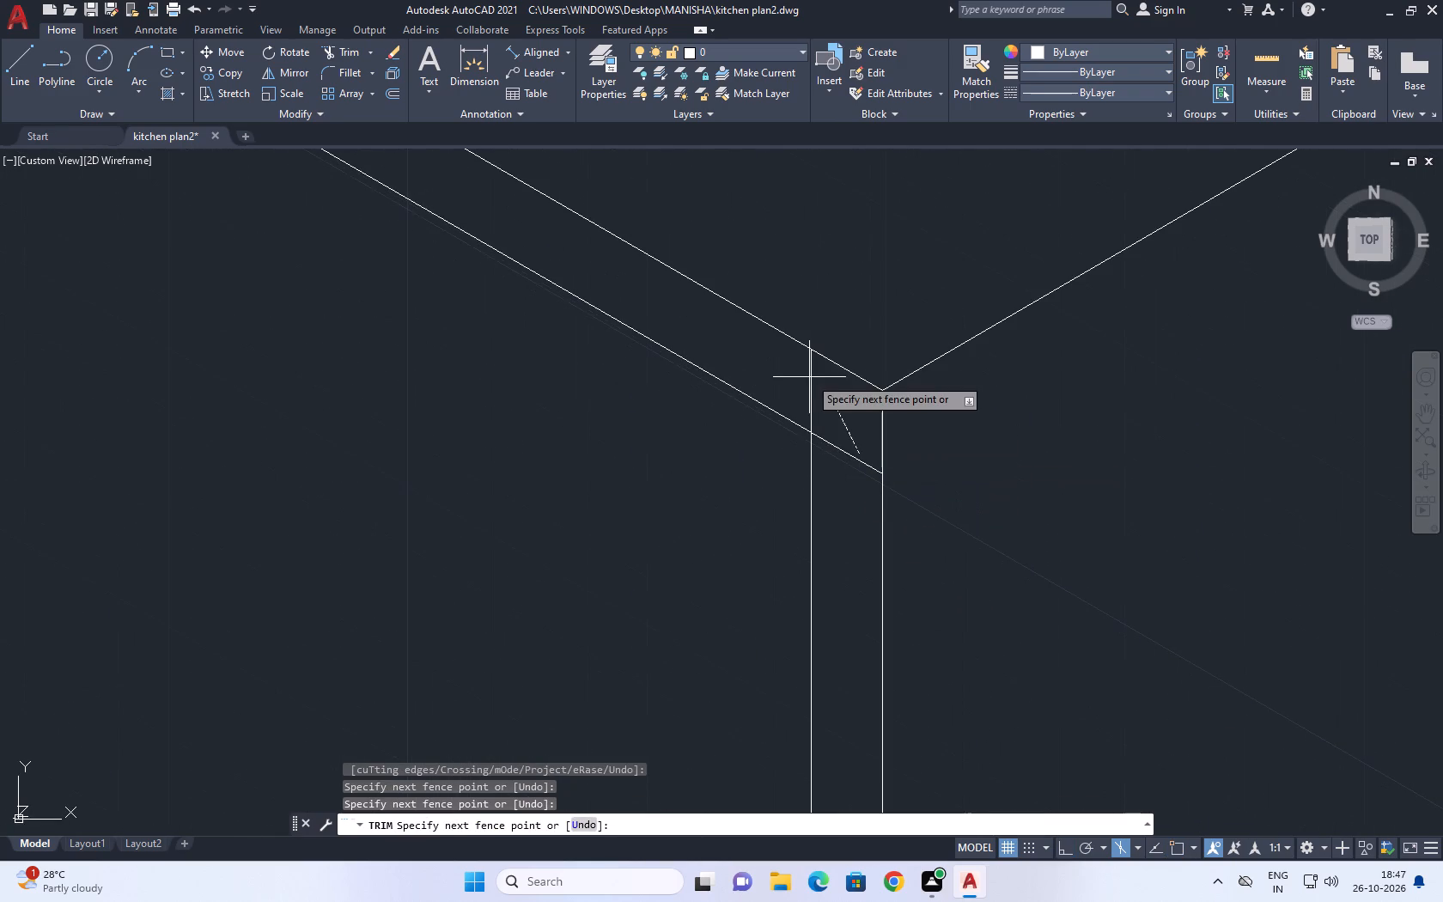
left_click(801, 358)
left_click(844, 428)
left_click(843, 475)
Trim the overlapping line ends at the inset frame's lower corner next to the end face.
scroll(875, 453, "down", 6)
middle_click_drag(844, 615, 814, 350)
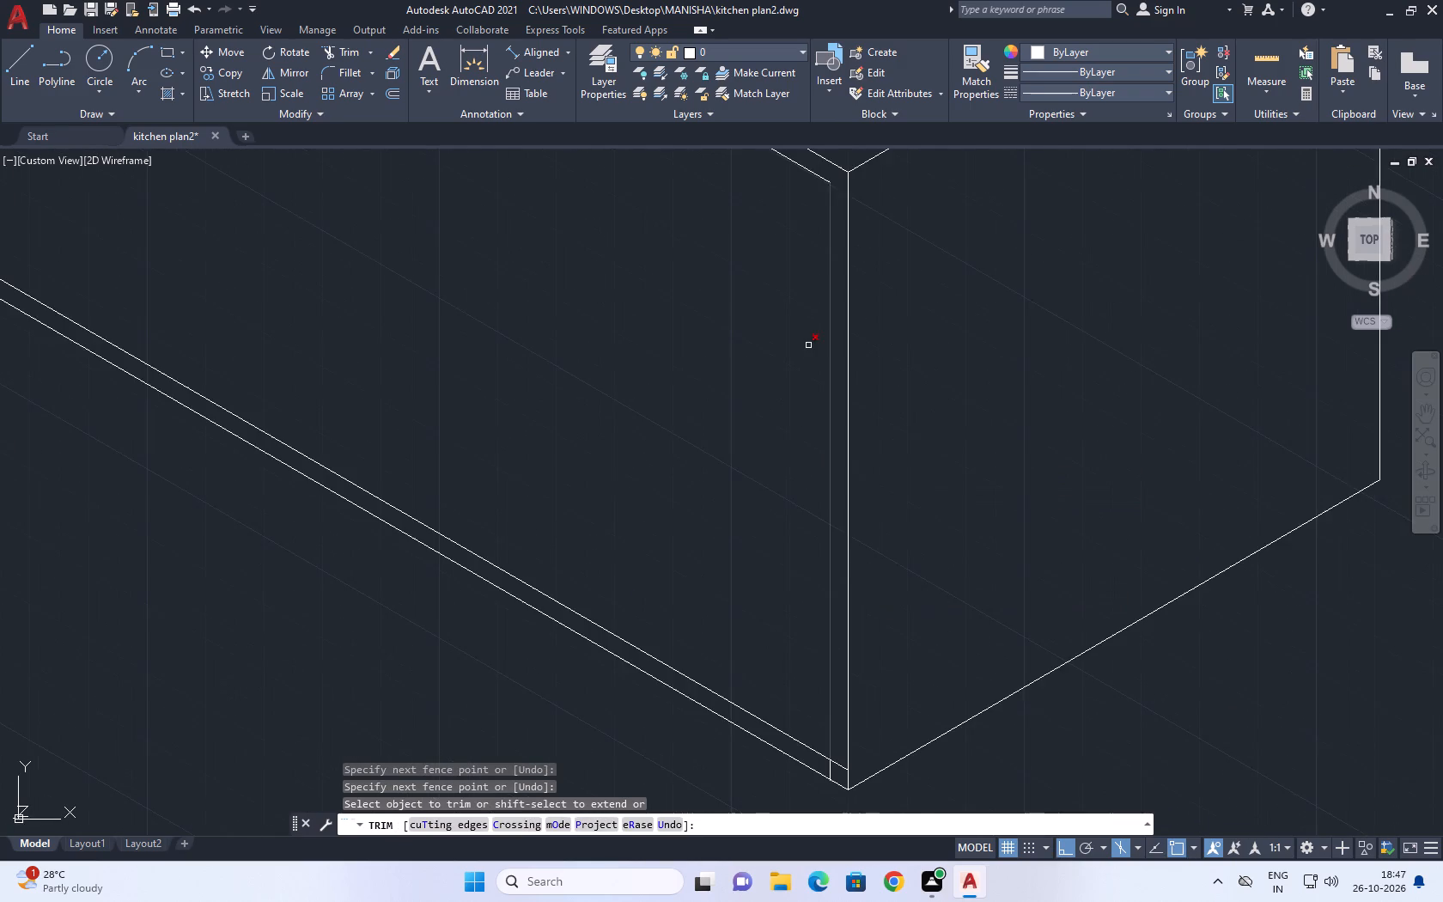
scroll(782, 666, "down", 2)
scroll(799, 715, "up", 9)
left_click_drag(721, 689, 787, 679)
left_click_drag(1021, 442, 1011, 445)
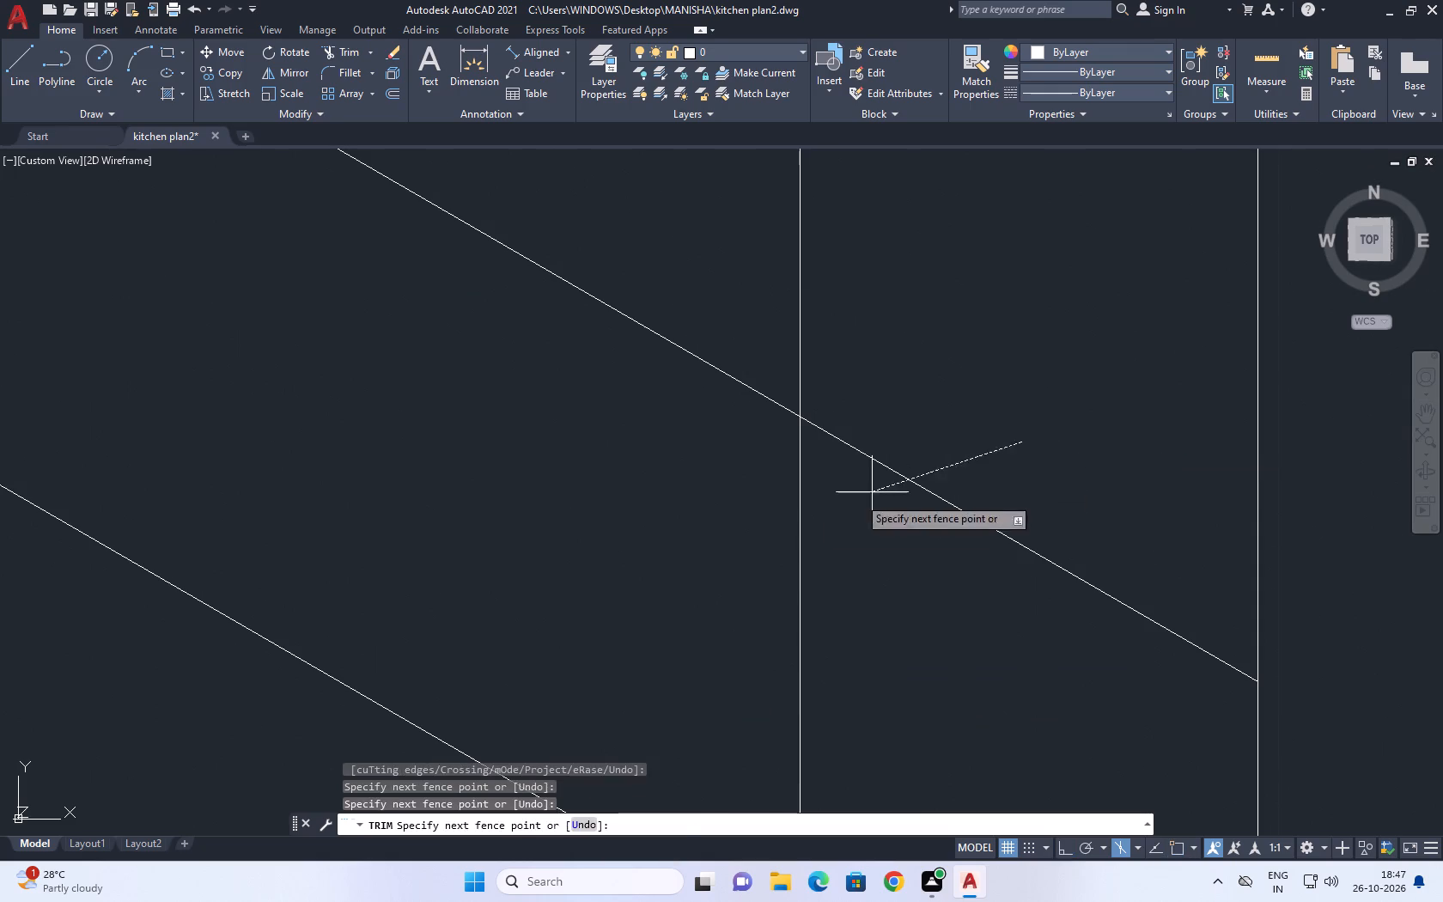
left_click(743, 550)
Trim the overlapping line ends at the inset frame's remaining lower corner, farthest from the end face.
scroll(965, 531, "down", 13)
middle_click_drag(682, 399, 1022, 688)
scroll(1026, 688, "down", 5)
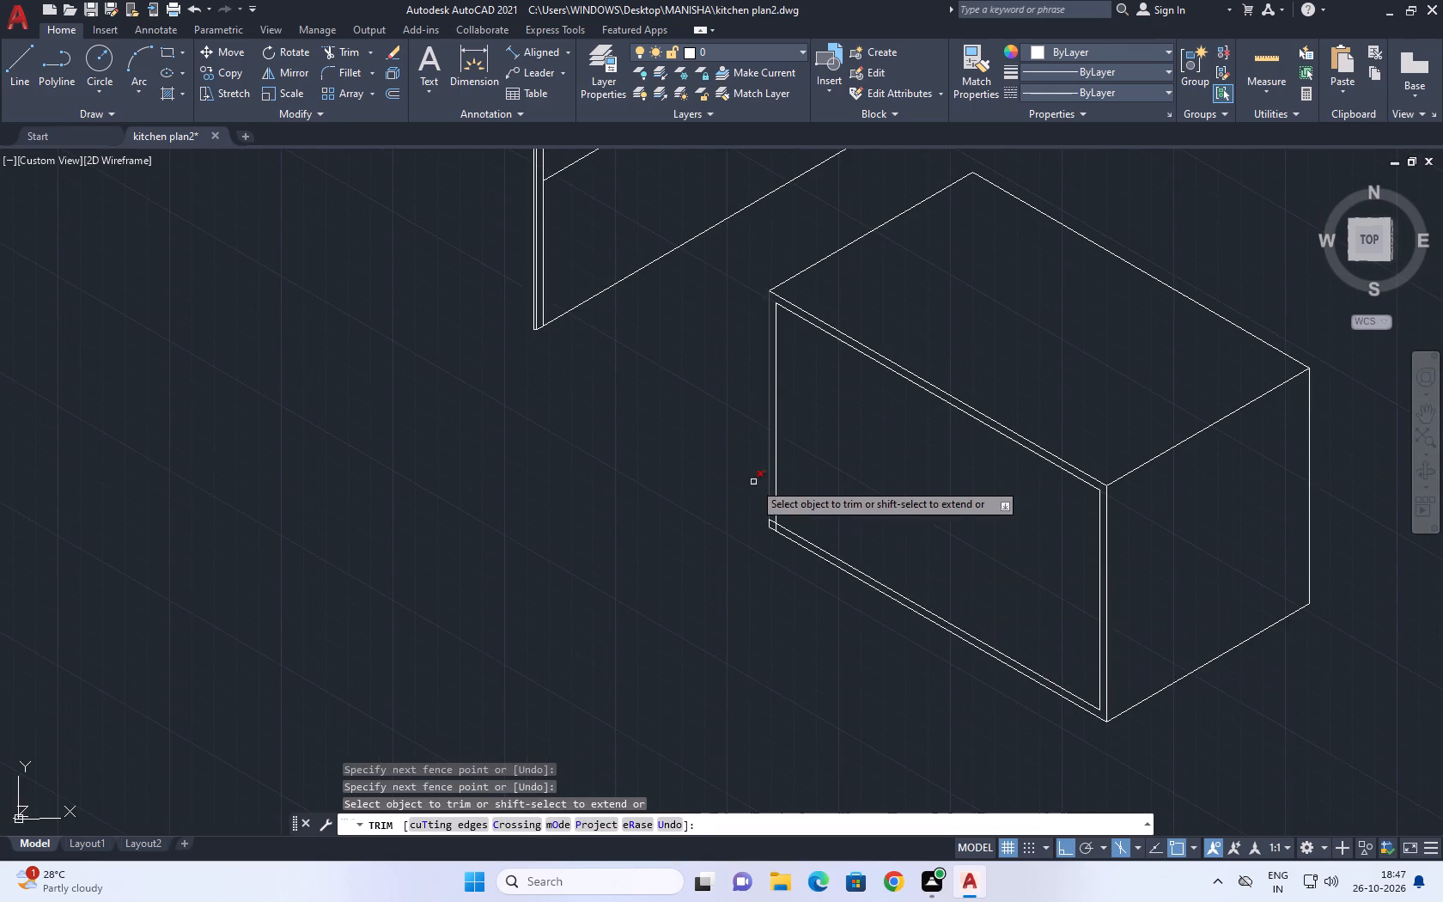
scroll(752, 508, "up", 6)
scroll(1024, 623, "up", 3)
left_click_drag(1100, 728, 1100, 716)
left_click(942, 351)
right_click_drag(914, 344, 906, 323)
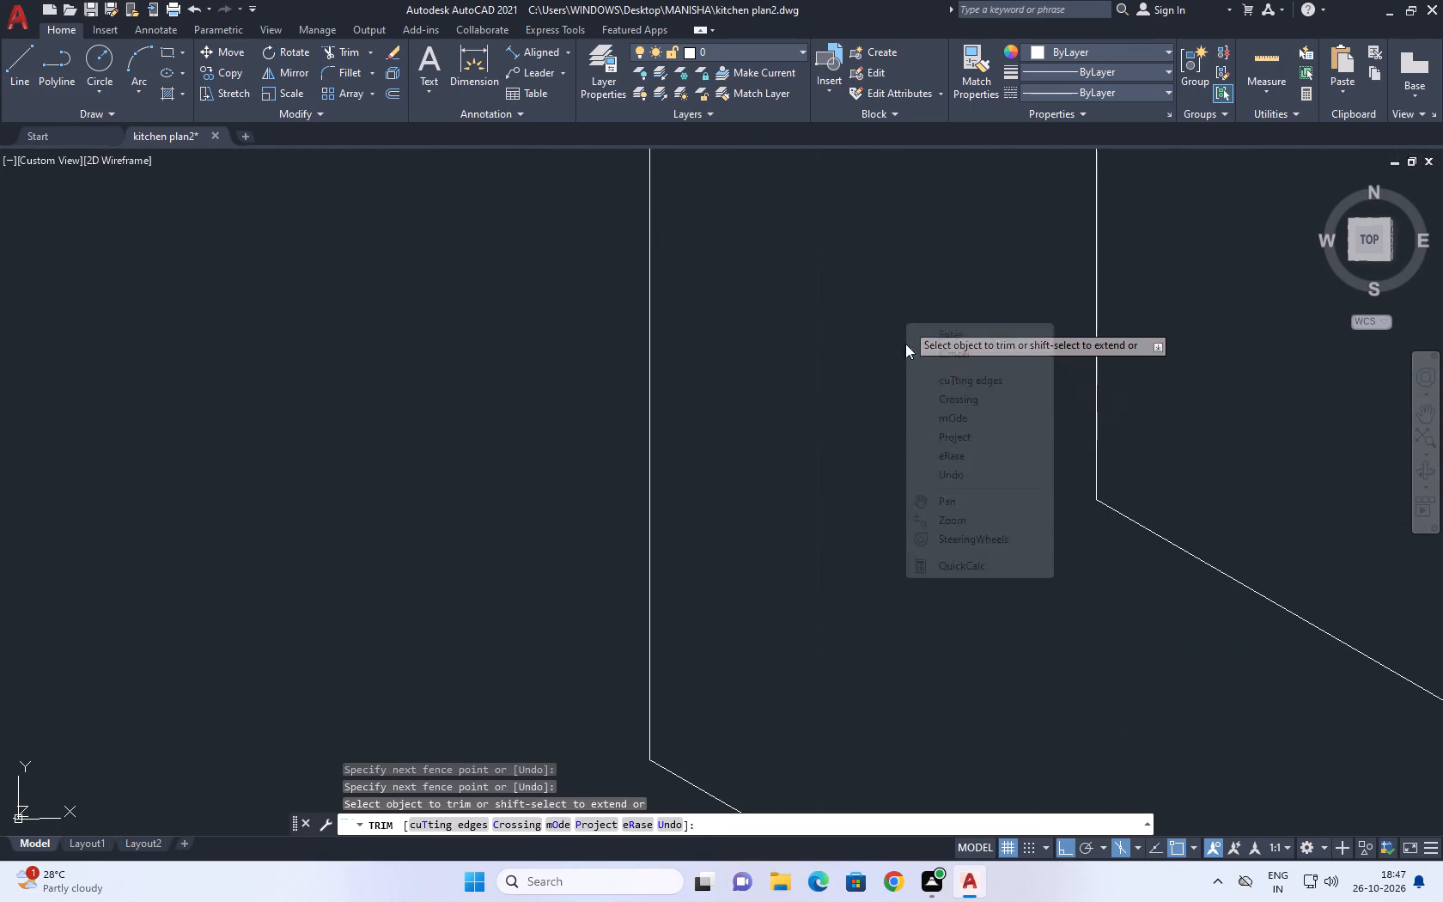
left_click(959, 357)
Divide the inset frame's top line on the long front face into 3 segments.
scroll(657, 467, "down", 6)
scroll(753, 399, "down", 1)
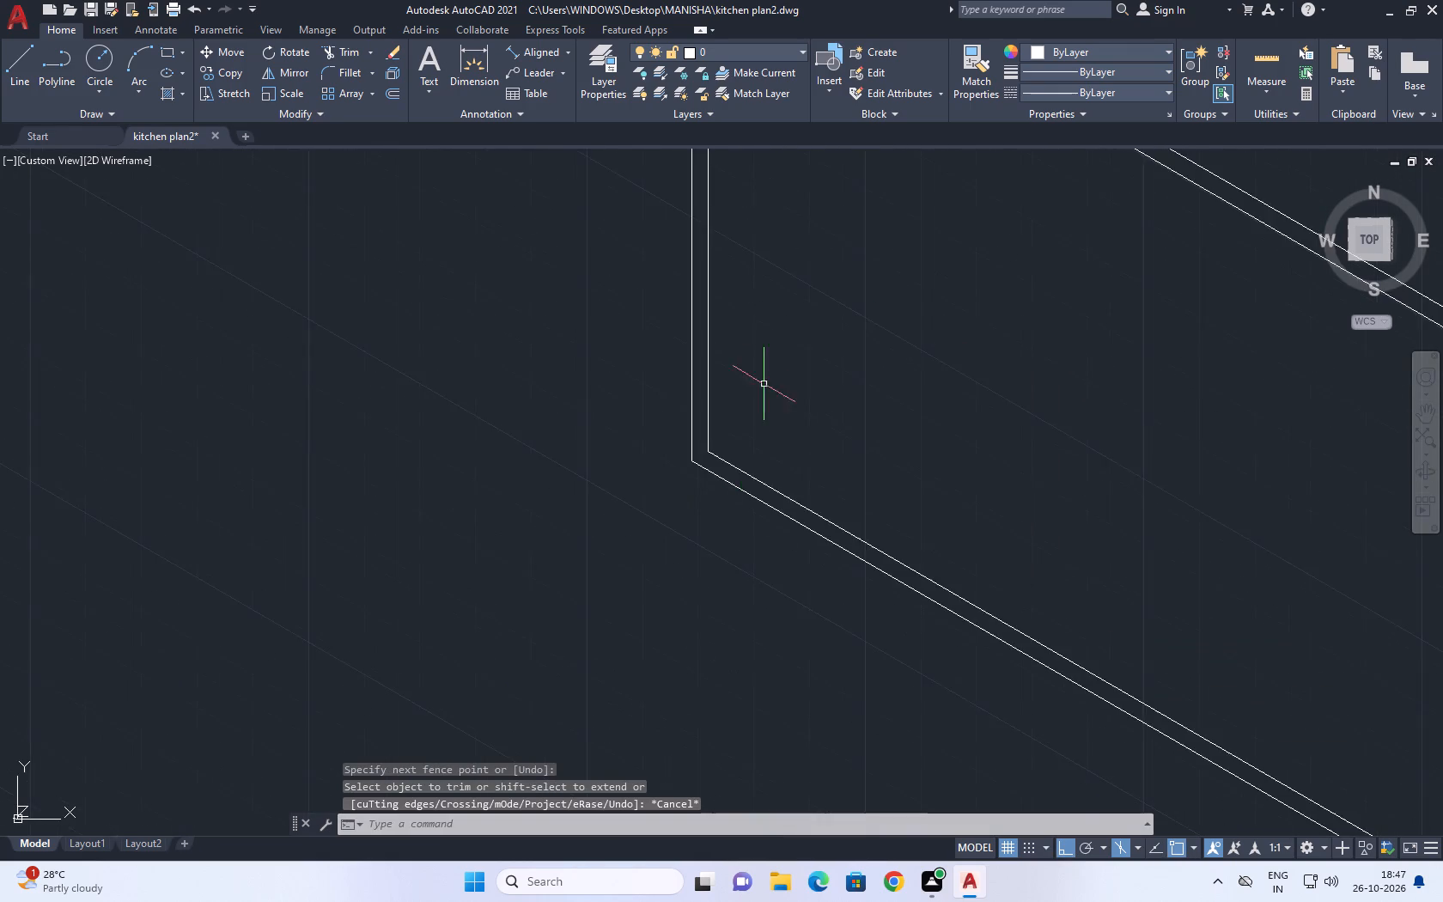
middle_click_drag(757, 360, 667, 519)
scroll(667, 519, "down", 2)
left_click(850, 454)
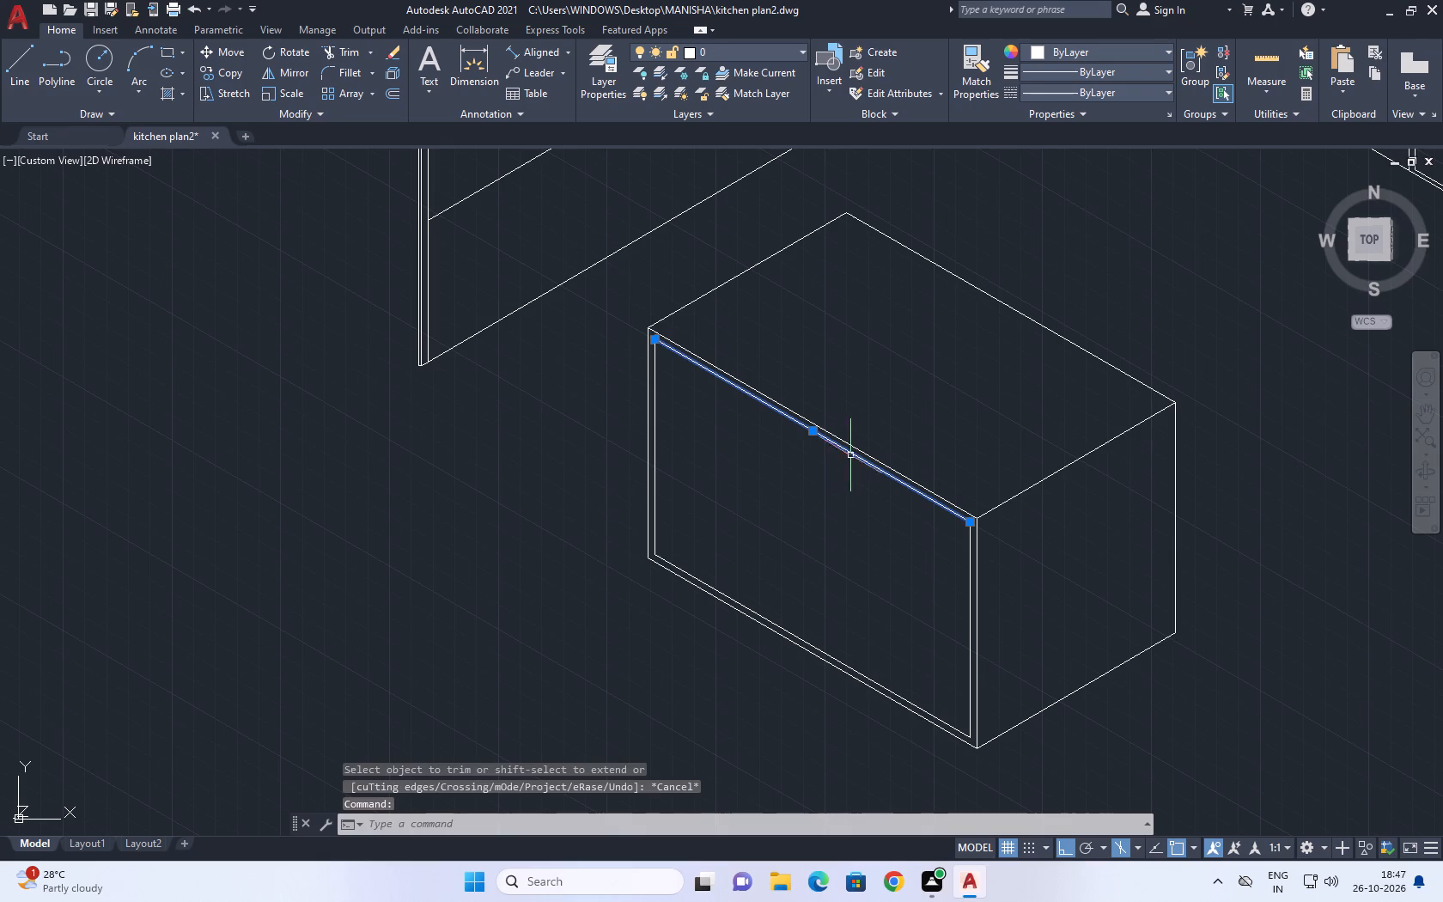
key("d")
key("i")
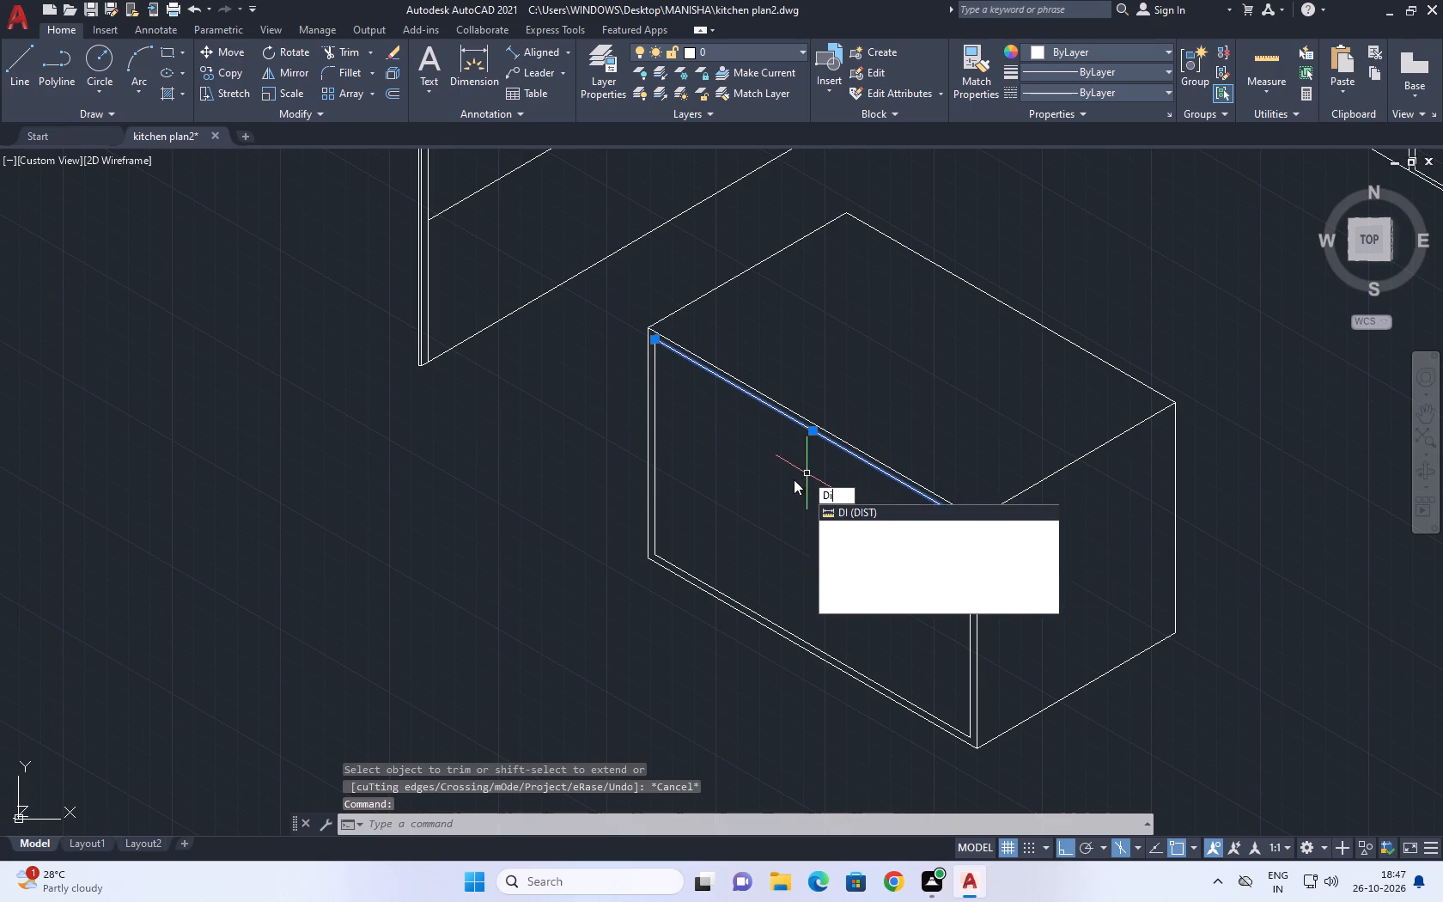
key("v")
key("space")
scroll(815, 445, "up", 1)
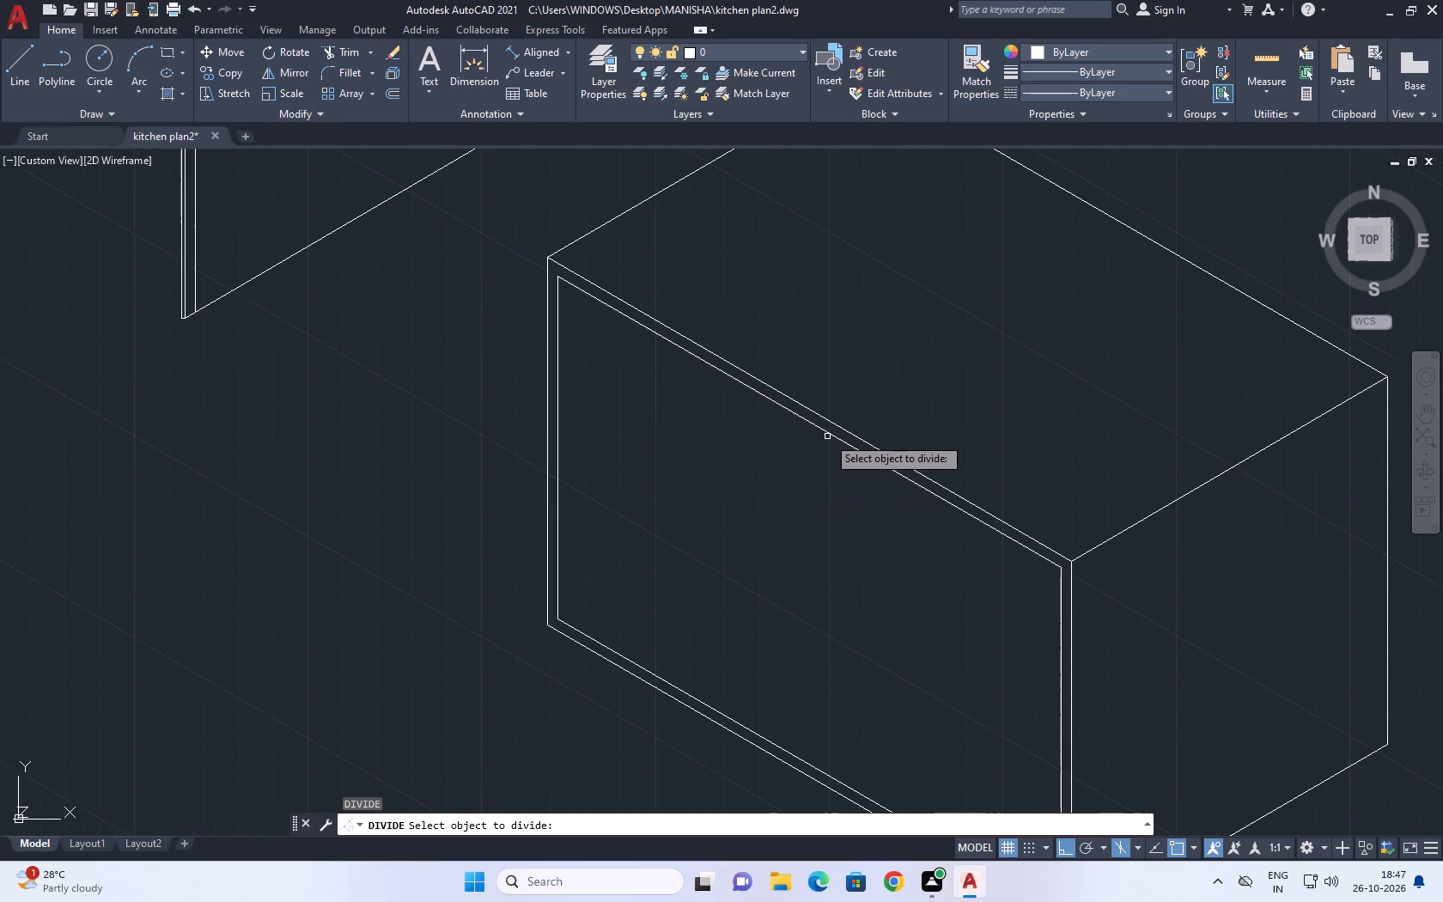
left_click(831, 435)
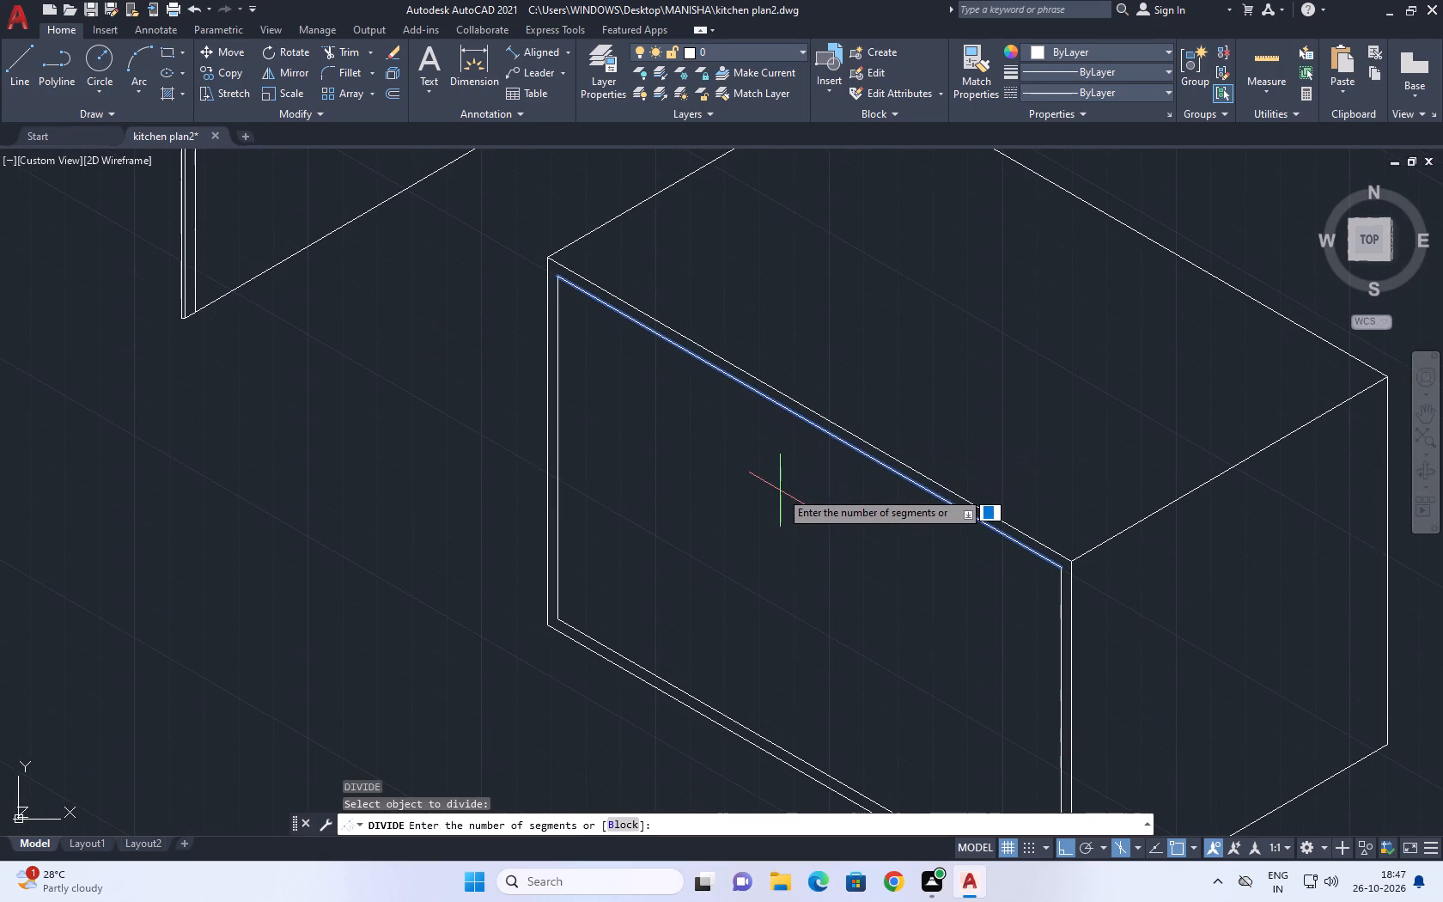
key("3")
key("space")
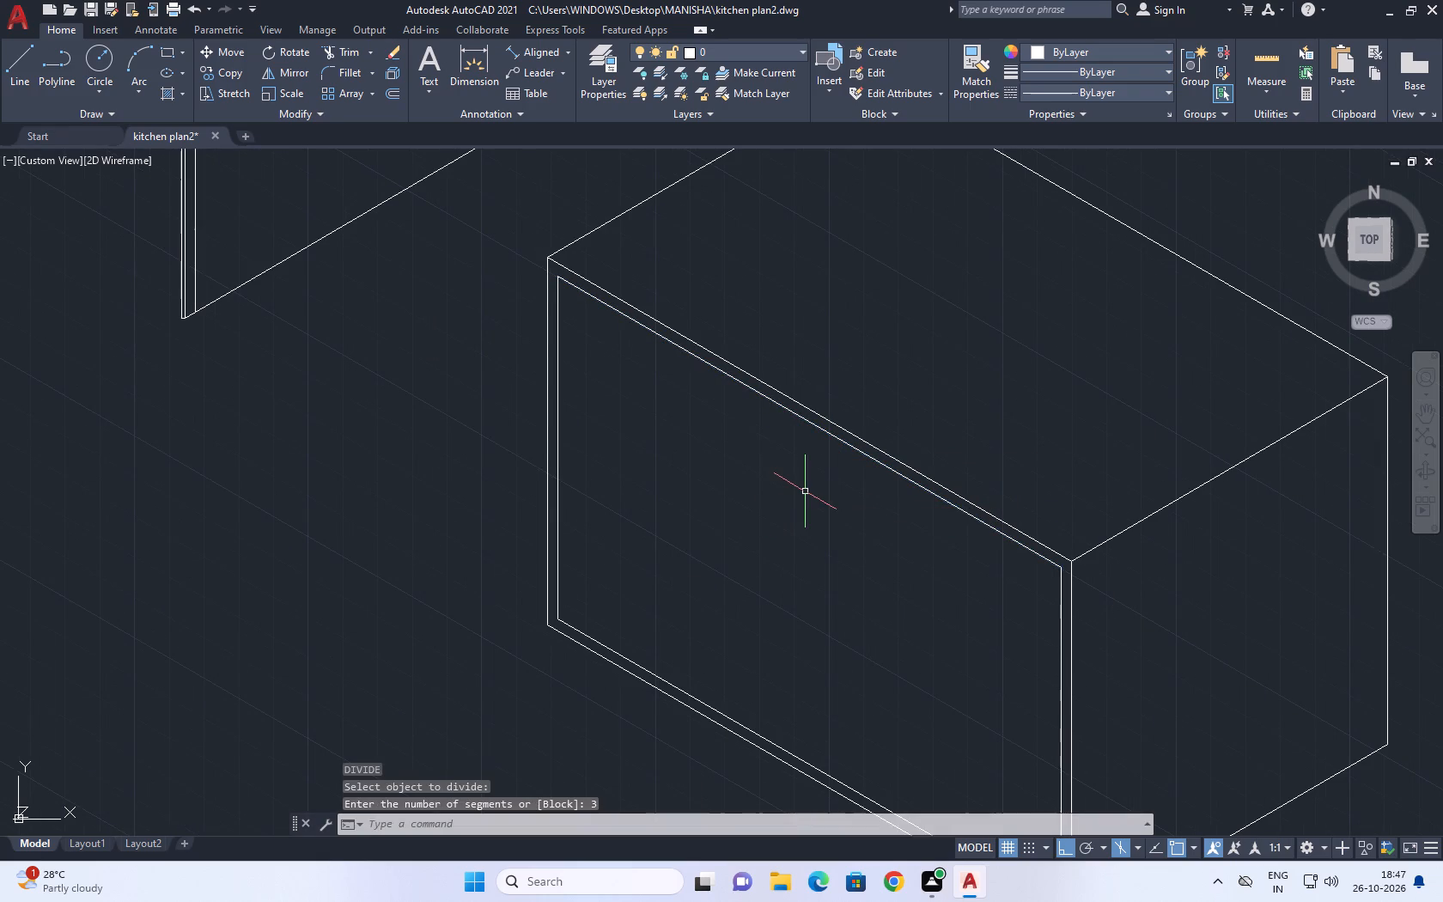
Draw a vertical line from the top line's division point nearer the end face down past the block's bottom edge.
type("l")
key("space")
middle_click_drag(868, 507, 842, 394)
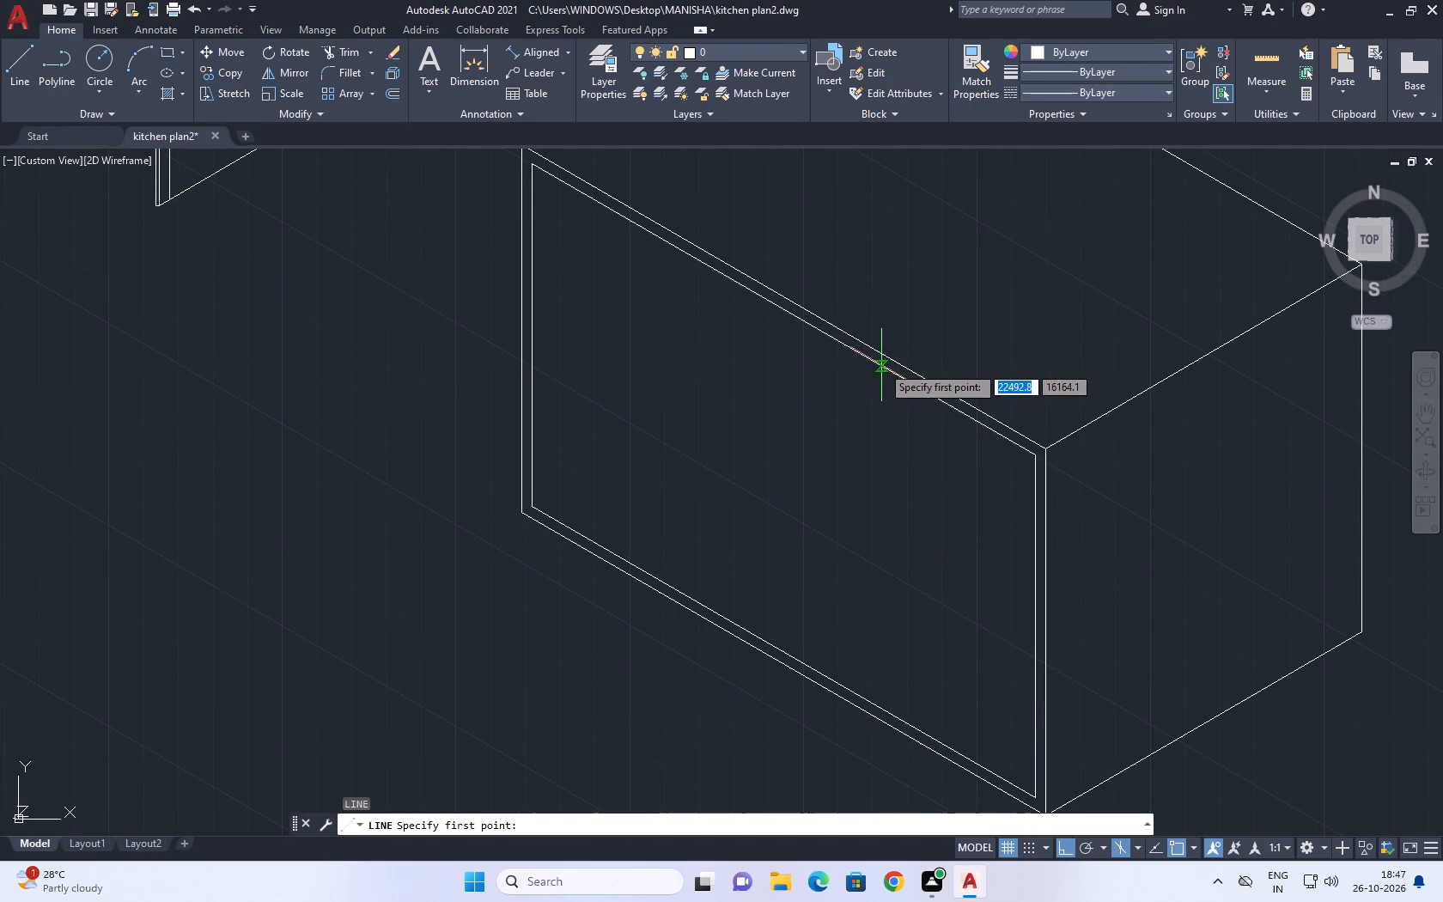
left_click_drag(870, 363, 868, 382)
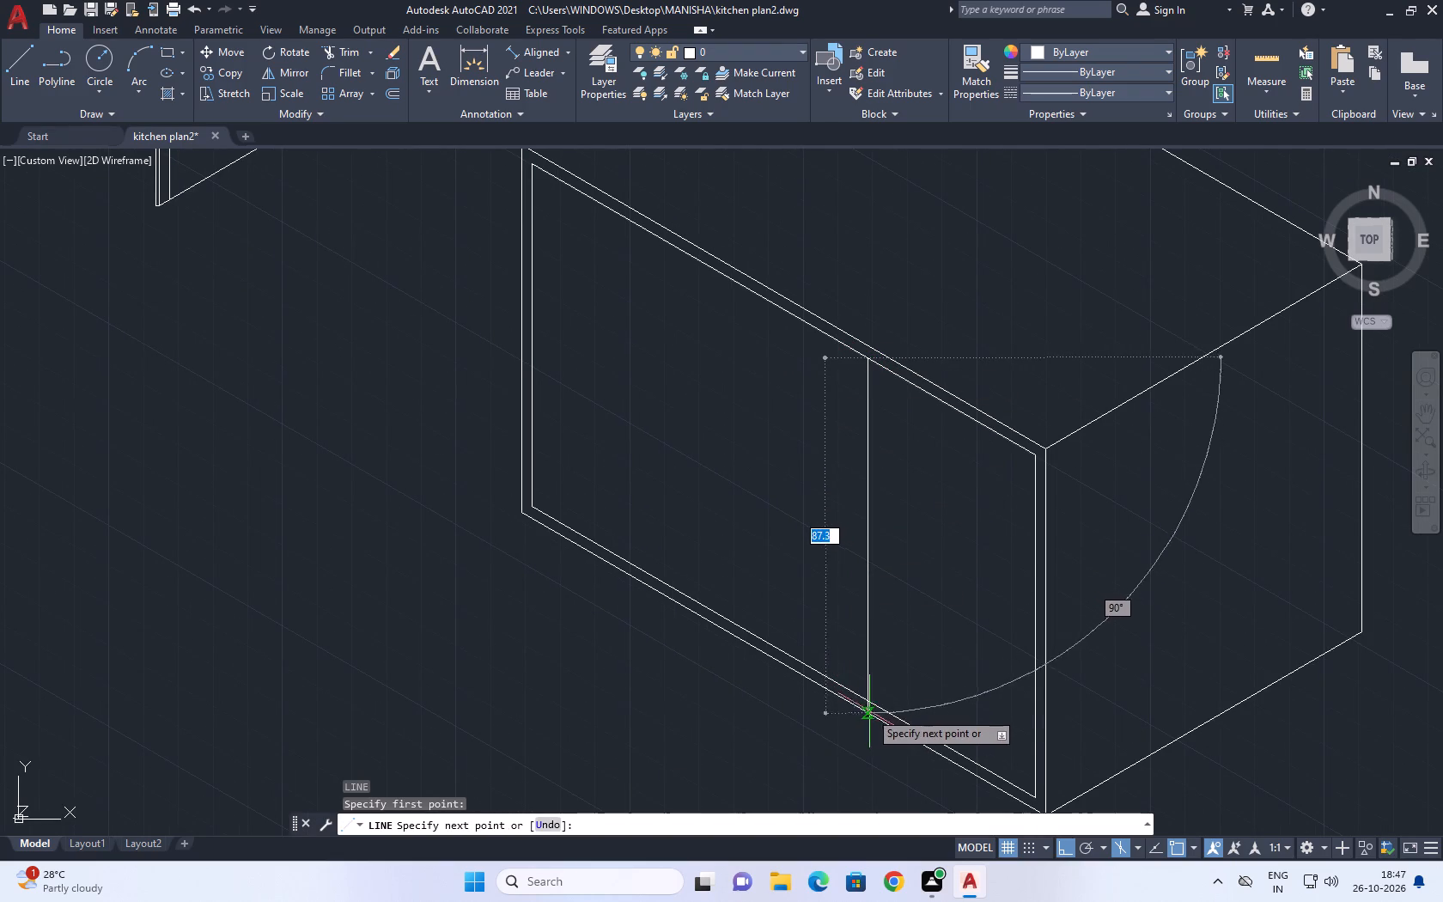
left_click(853, 771)
key("space")
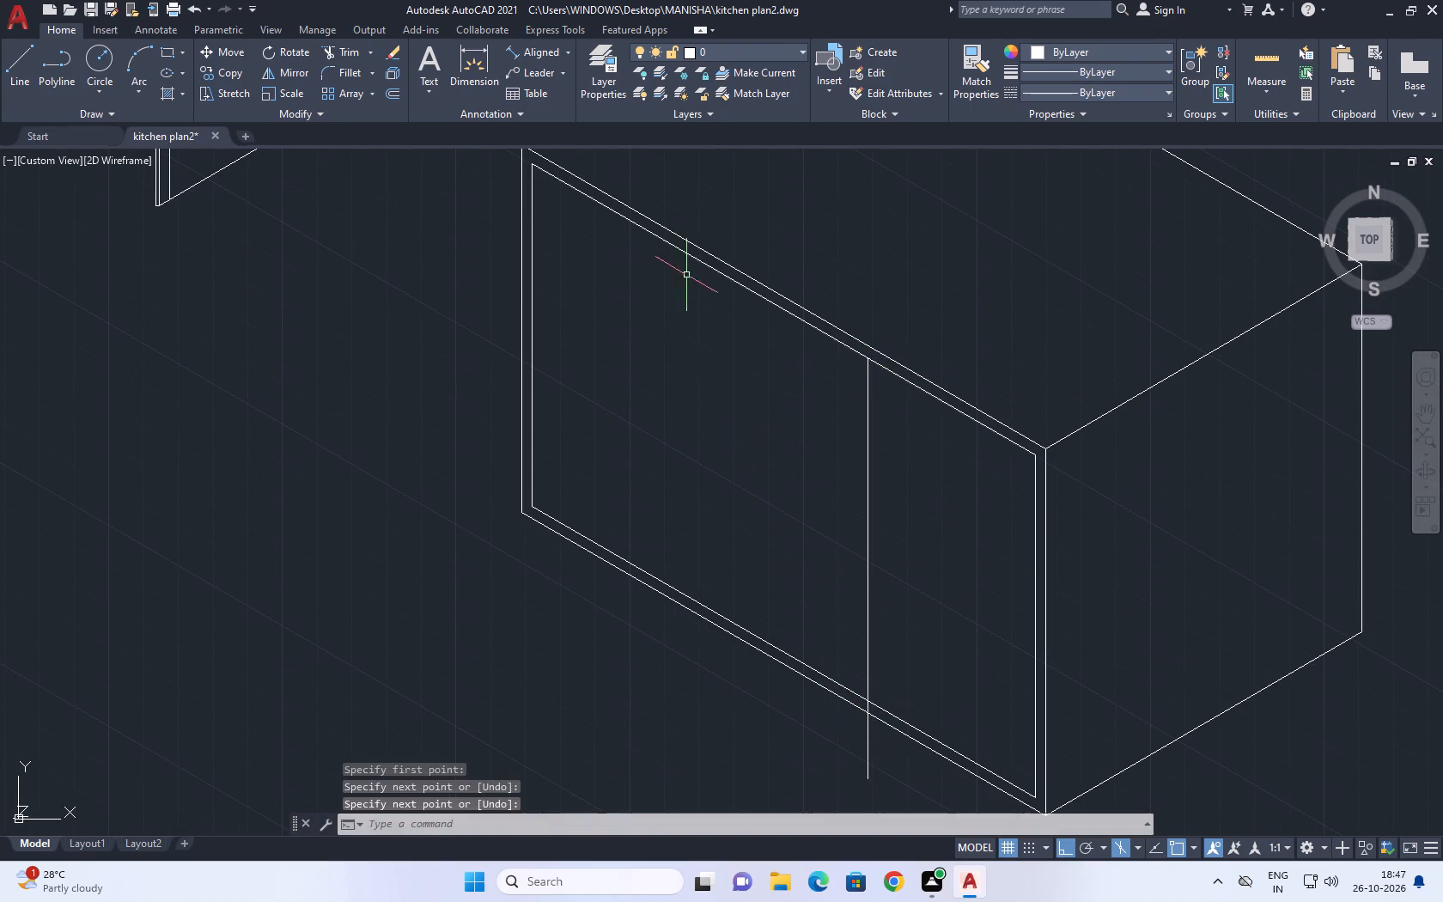
Draw a vertical line from the inset top line's division point farther from the end face down past the block's bottom edge.
key("space")
left_click(694, 260)
left_click_drag(637, 634, 640, 650)
key("space")
Copy the vertical line farther from the end face 1.5 units to each side, parallel to the long face.
left_click_drag(728, 523, 714, 501)
left_click_drag(672, 458, 667, 448)
key("c")
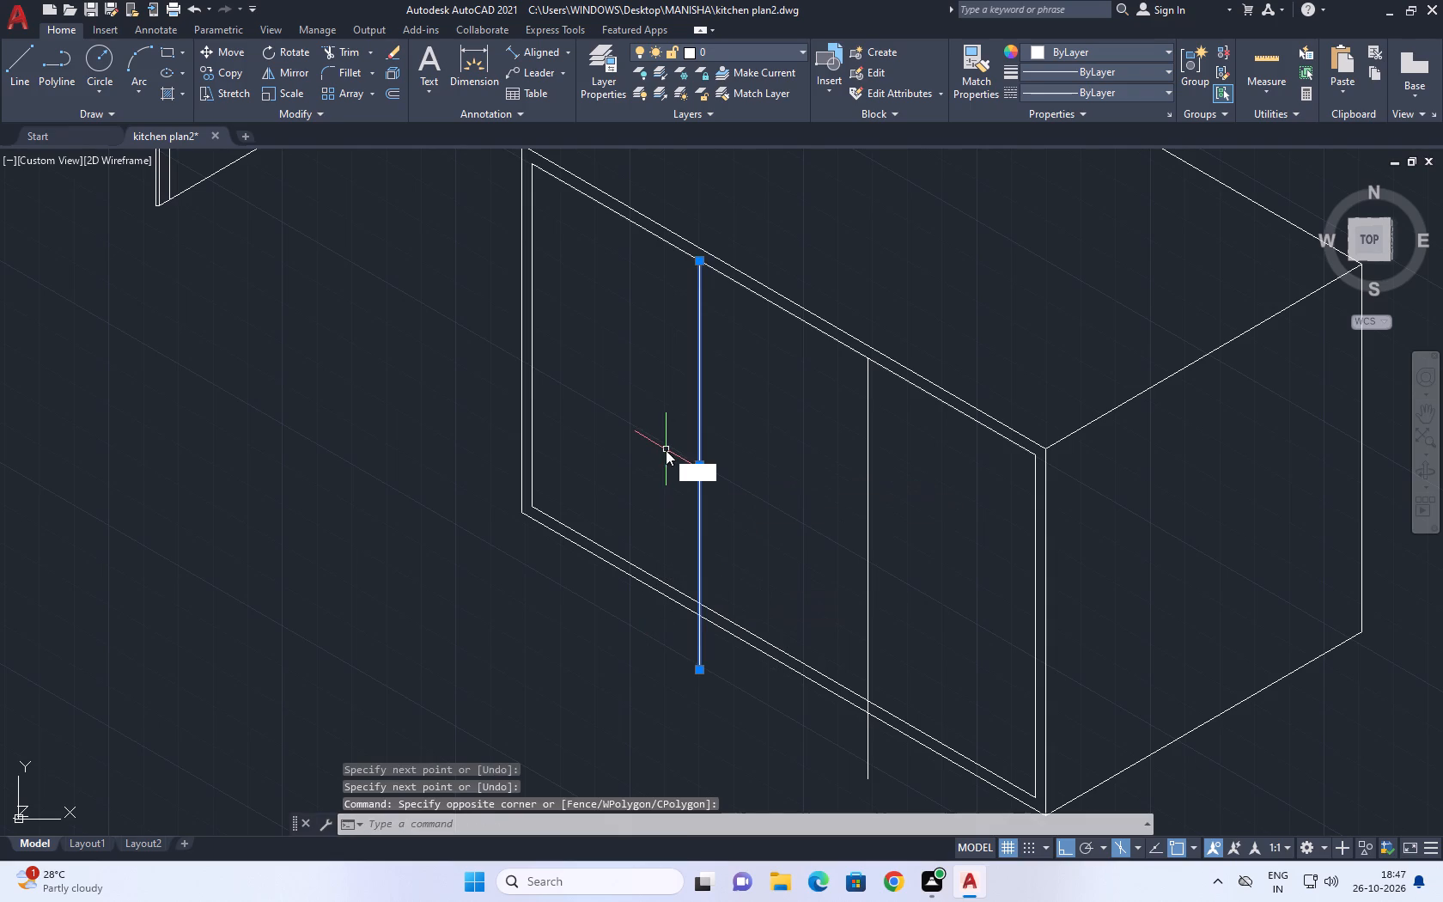
key("o")
key("space")
left_click(706, 523)
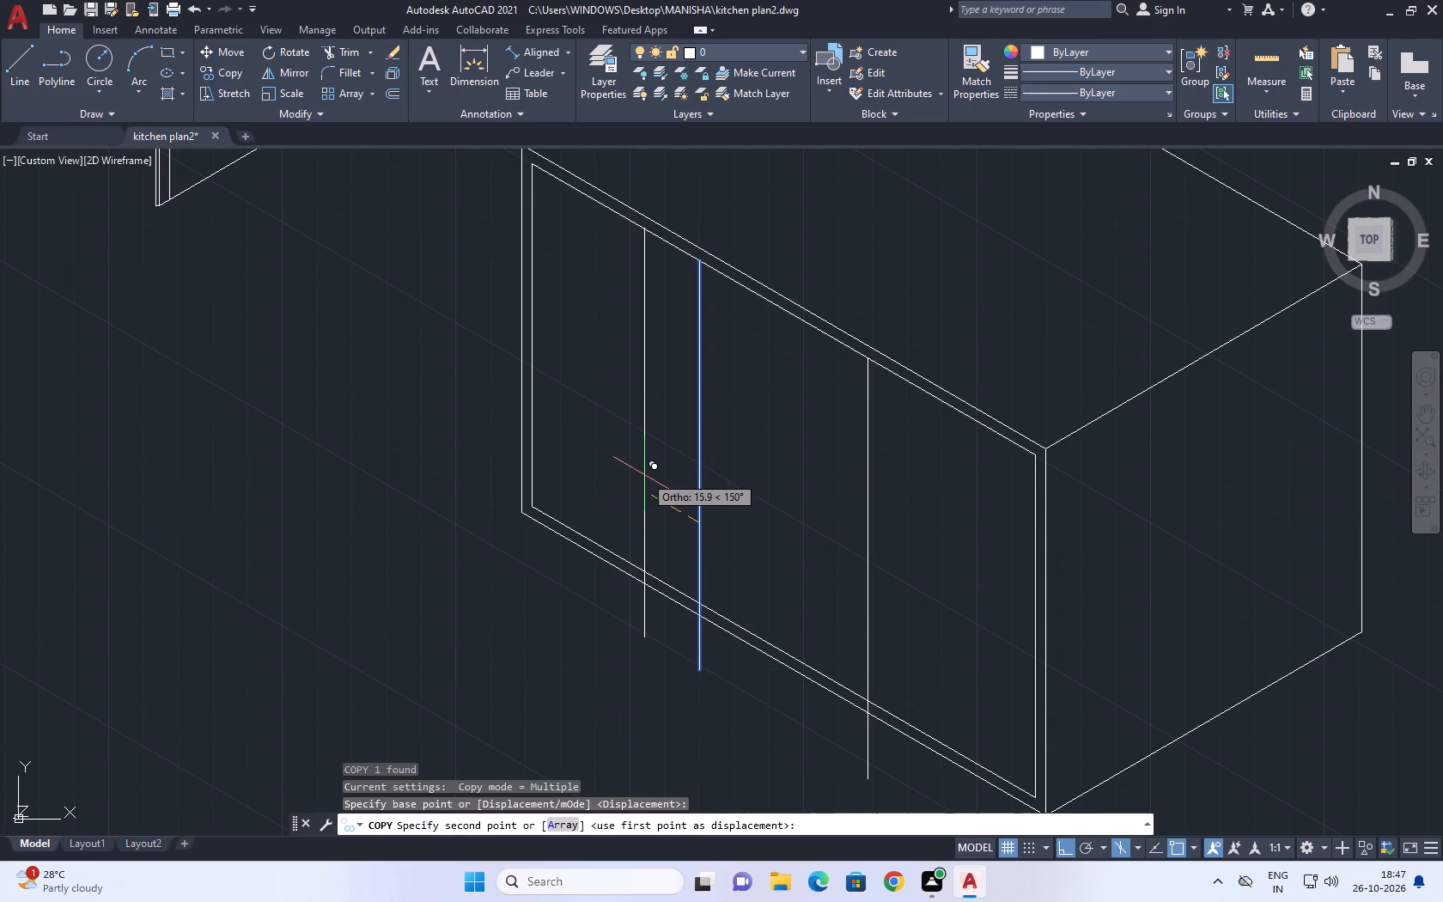
key("1")
key("period")
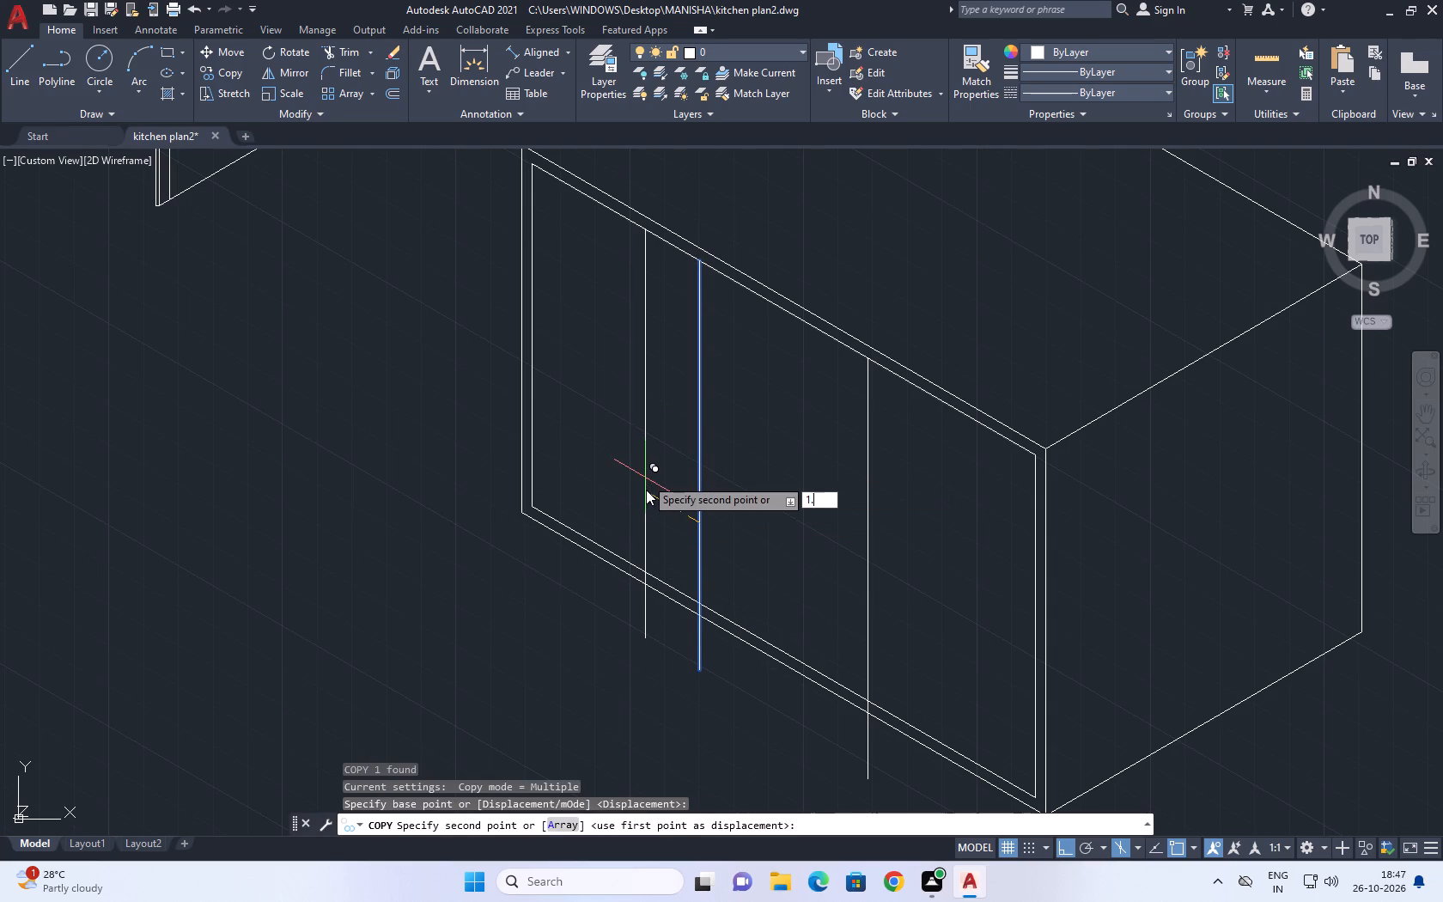
key("5")
key("space")
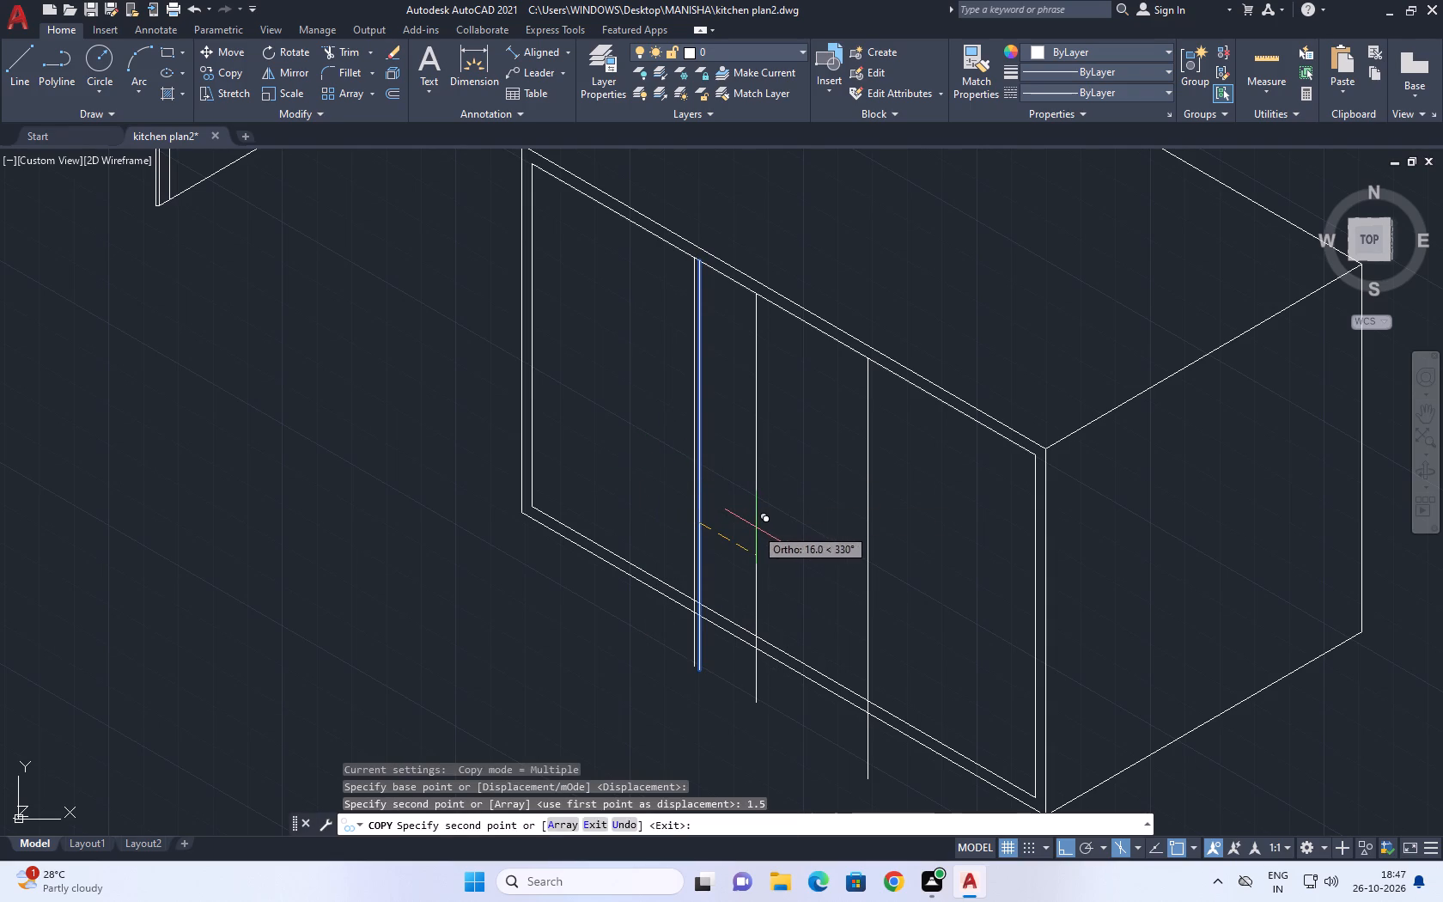
key("1")
key("period")
type("5")
key("space")
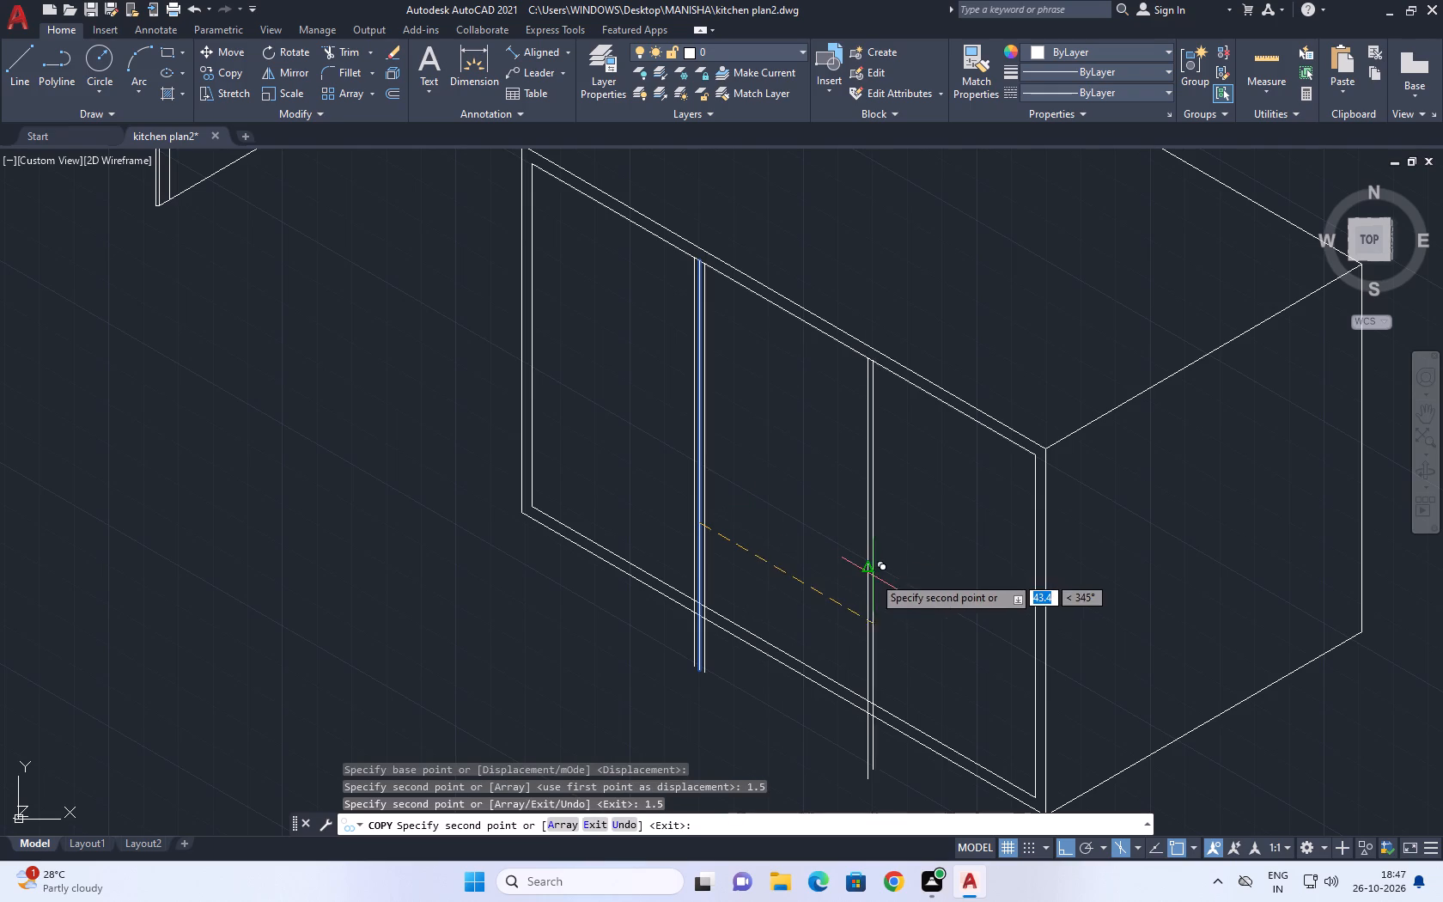
key("Escape")
Copy the vertical line nearer the end face 1.5 units along the long face, away from the end face.
left_click(862, 575)
left_click(889, 586)
left_click_drag(894, 572, 879, 557)
left_click(838, 521)
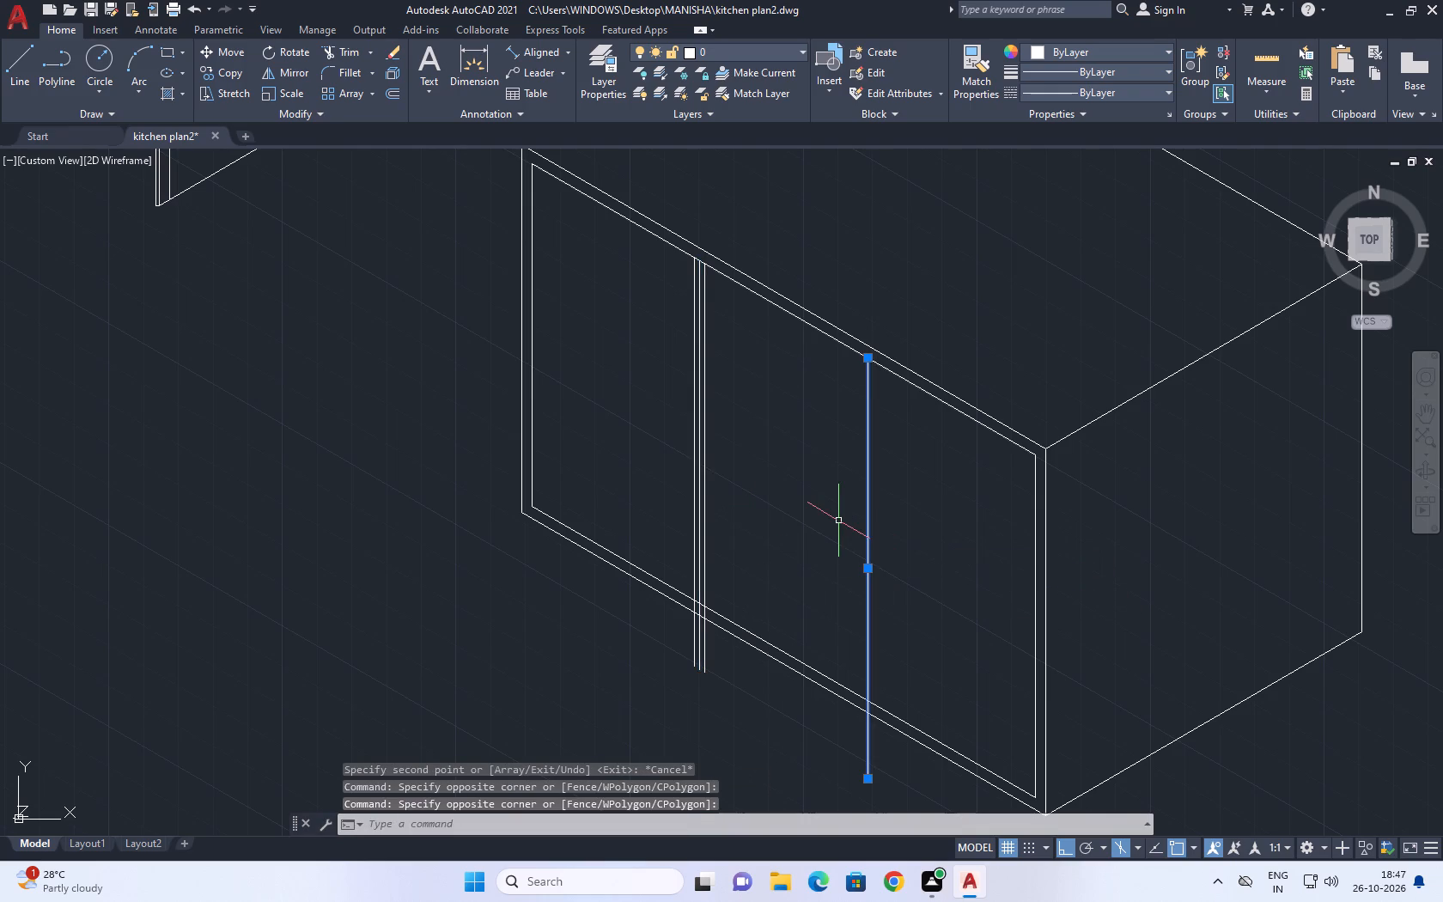
key("c")
key("o")
key("space")
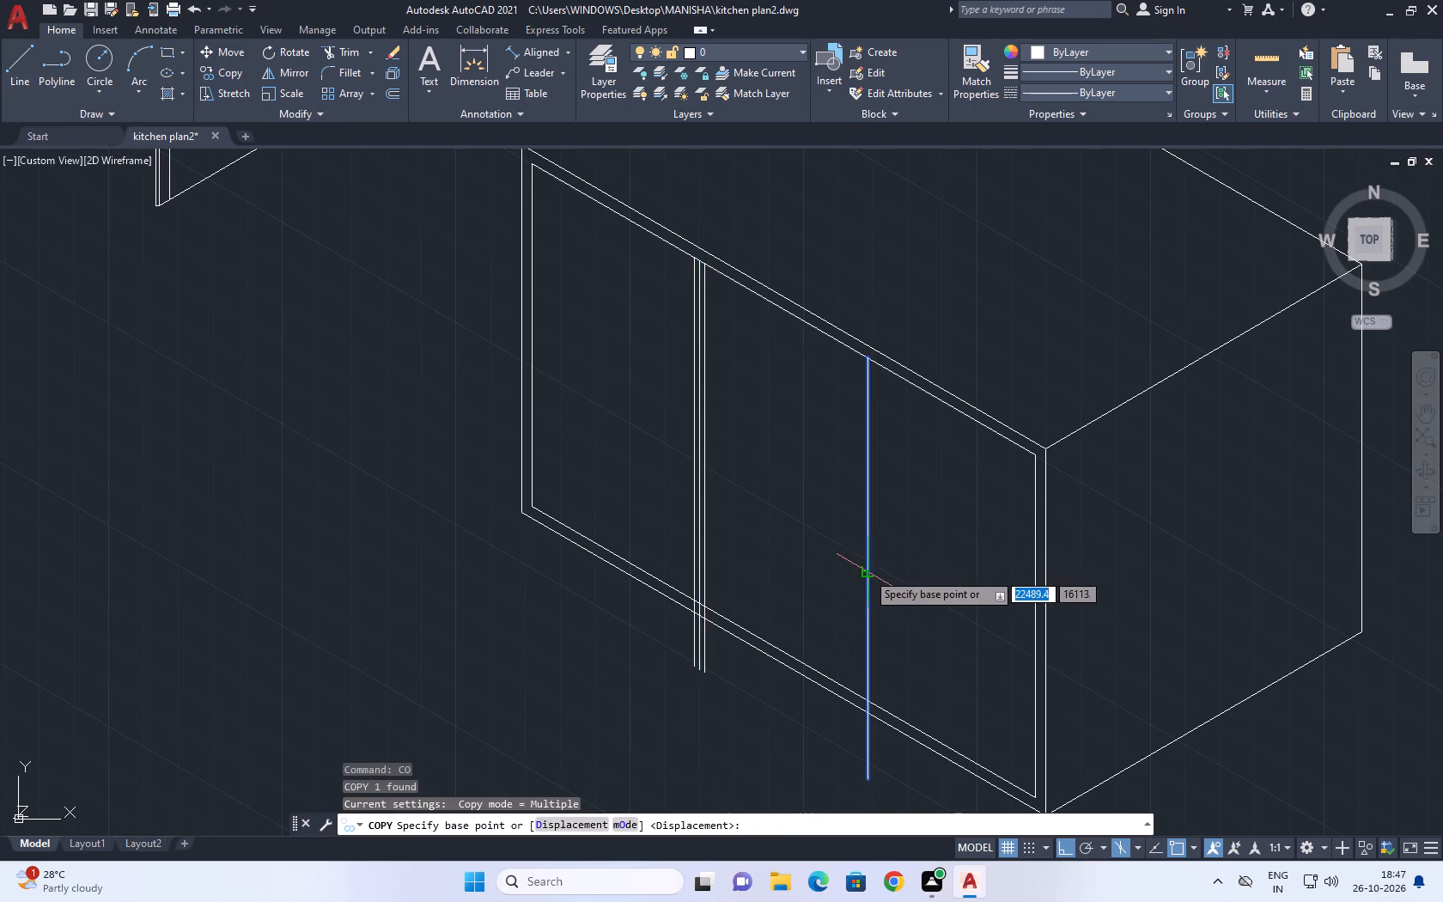
left_click(867, 572)
key("1")
key("period")
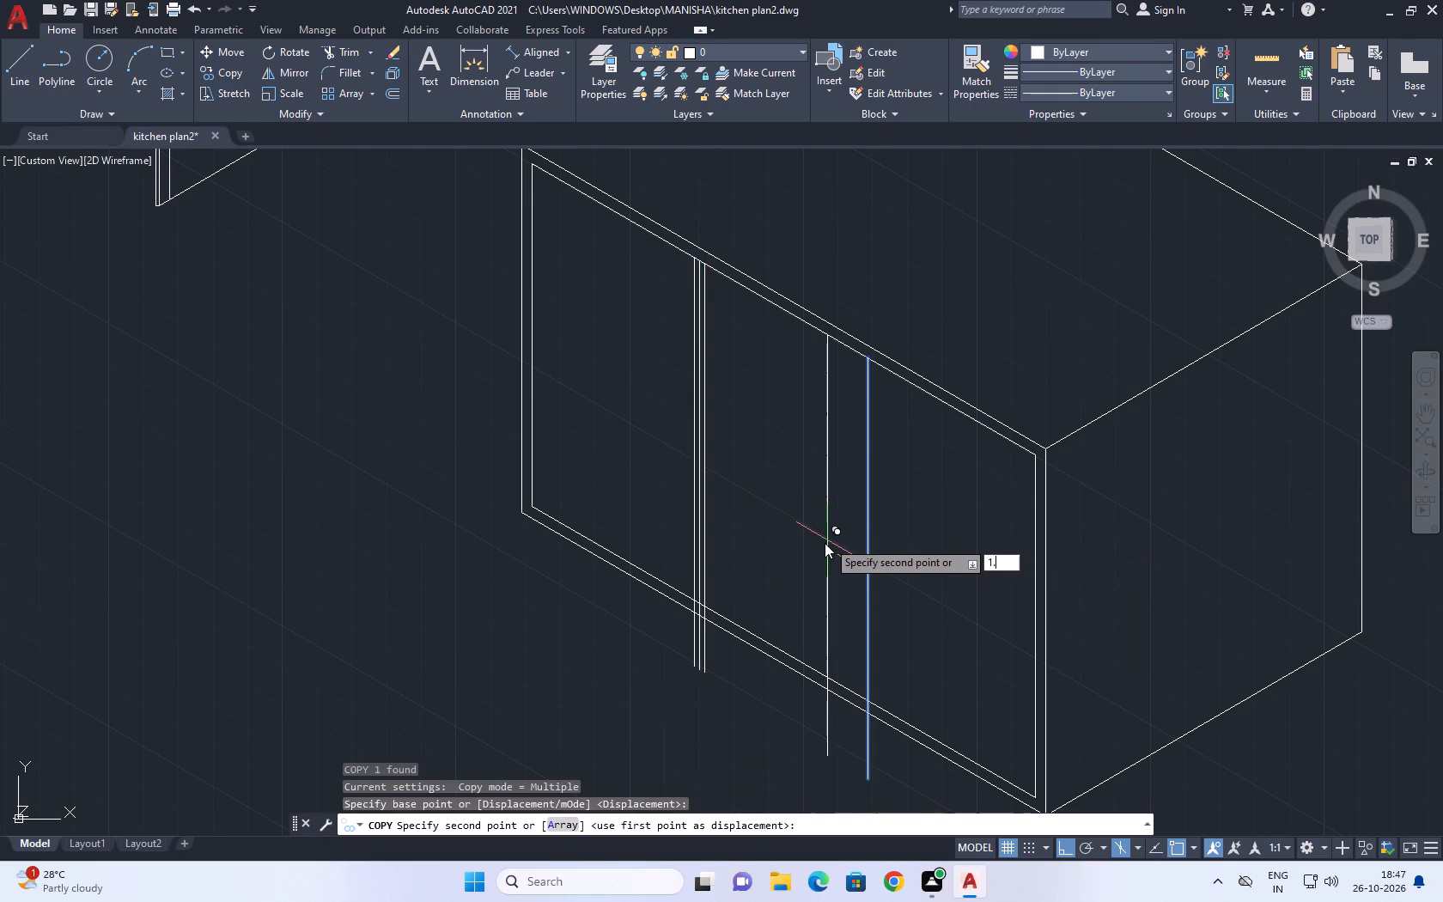
type("5")
key("space")
key("Escape")
Copy the same vertical line 1.5 units along the long face, toward the end face.
left_click(867, 566)
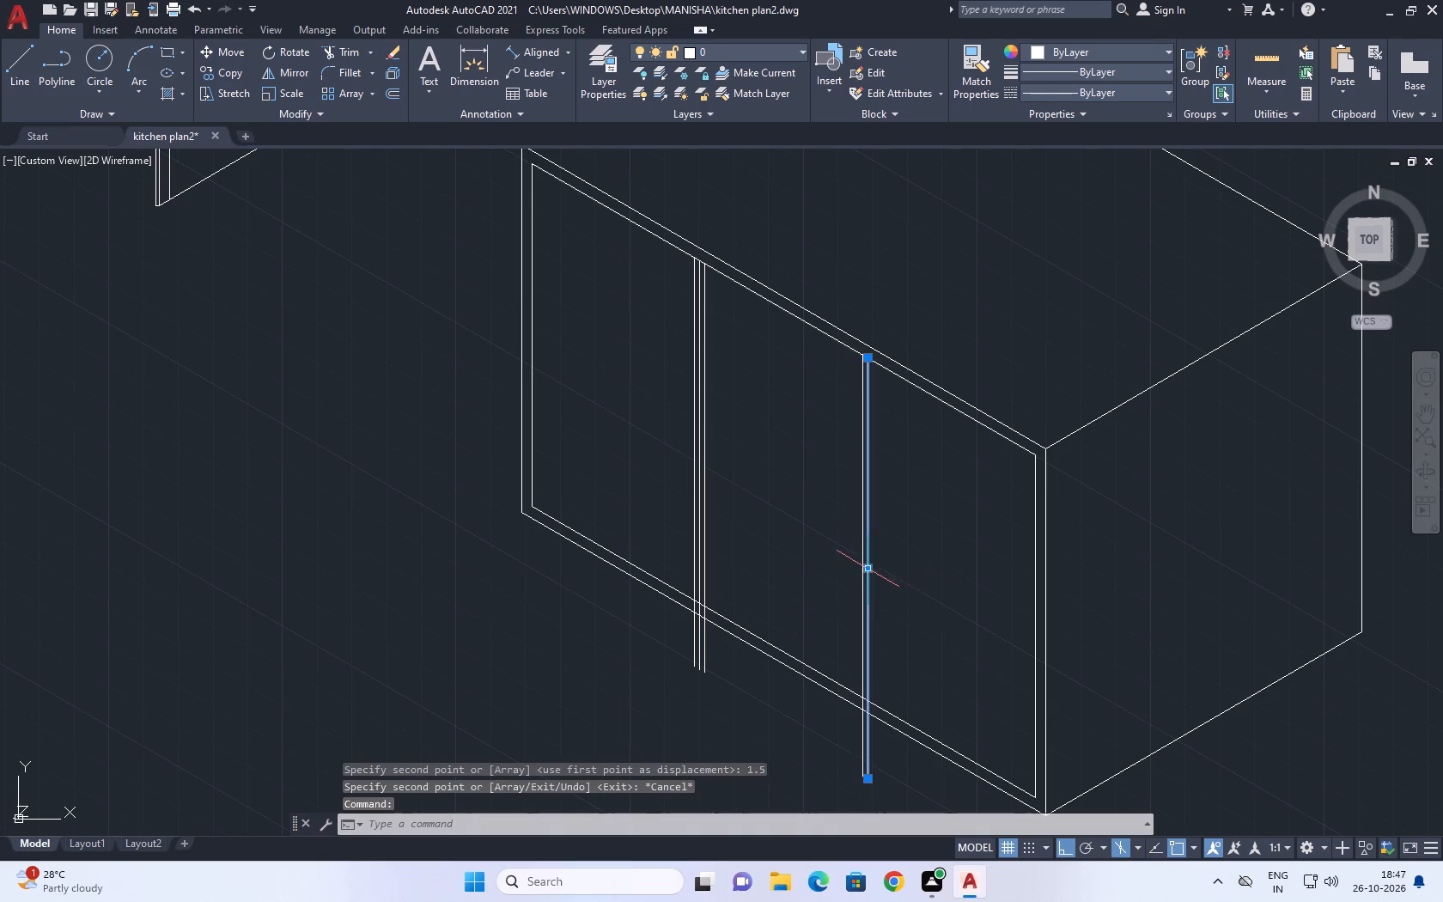
key("c")
type("o")
key("space")
left_click(867, 590)
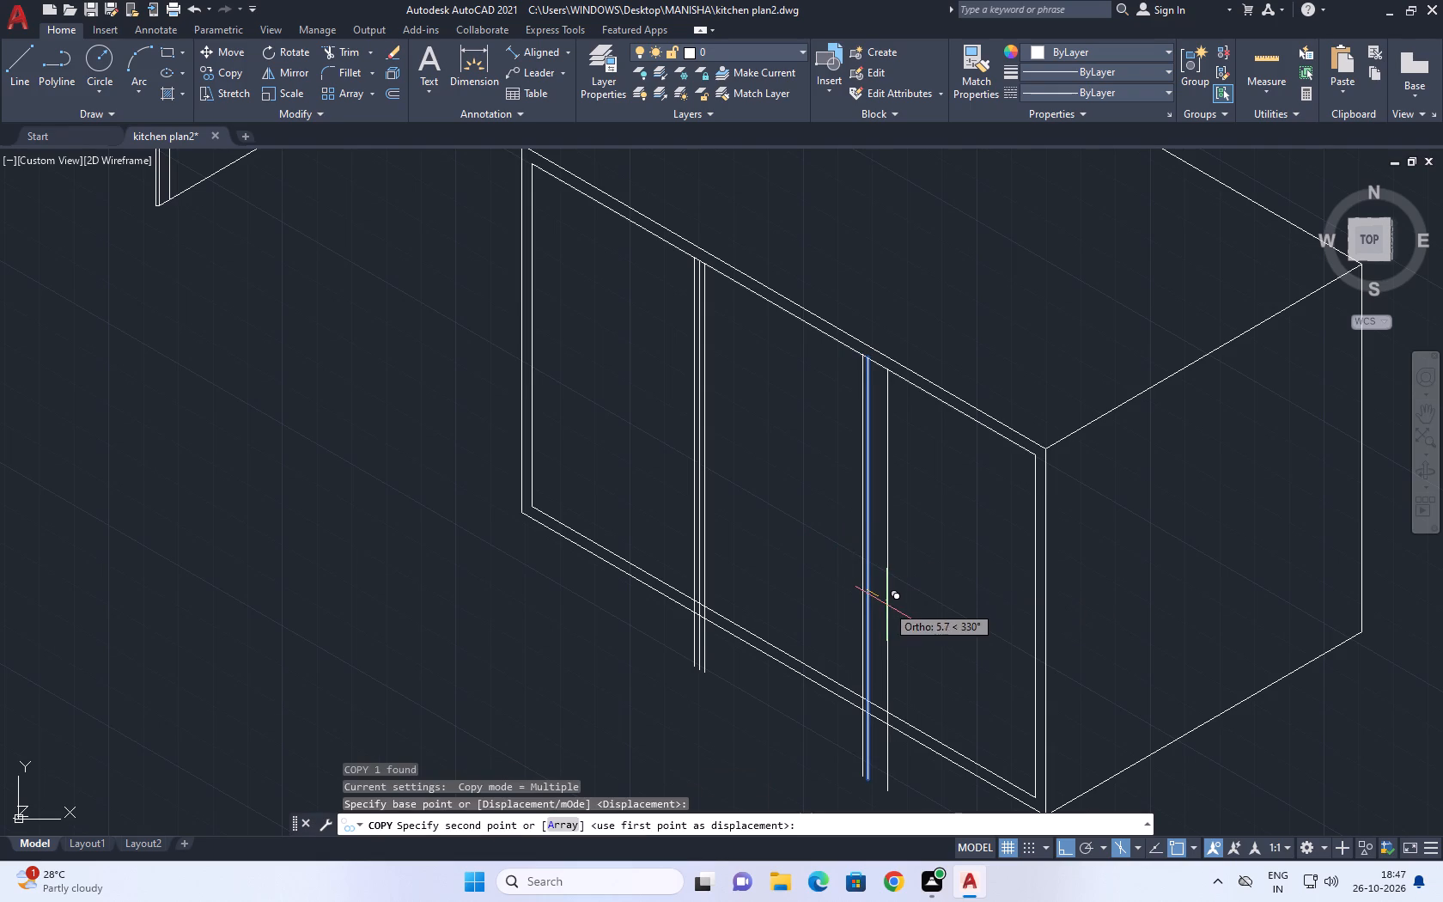
key("1")
key("period")
type("5")
key("space")
key("F1")
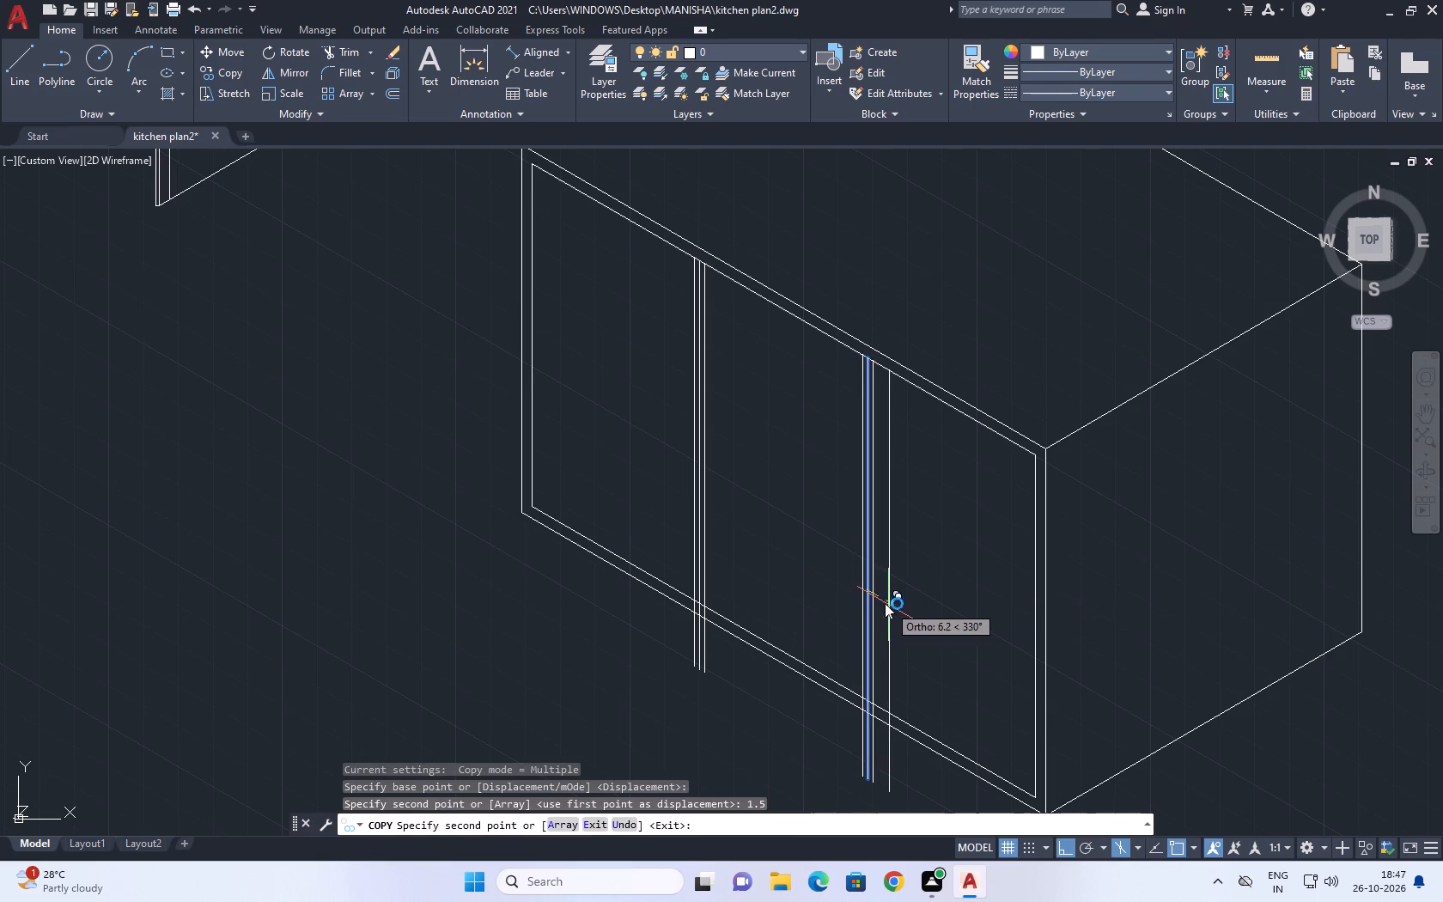
key("Escape")
left_click(1113, 90)
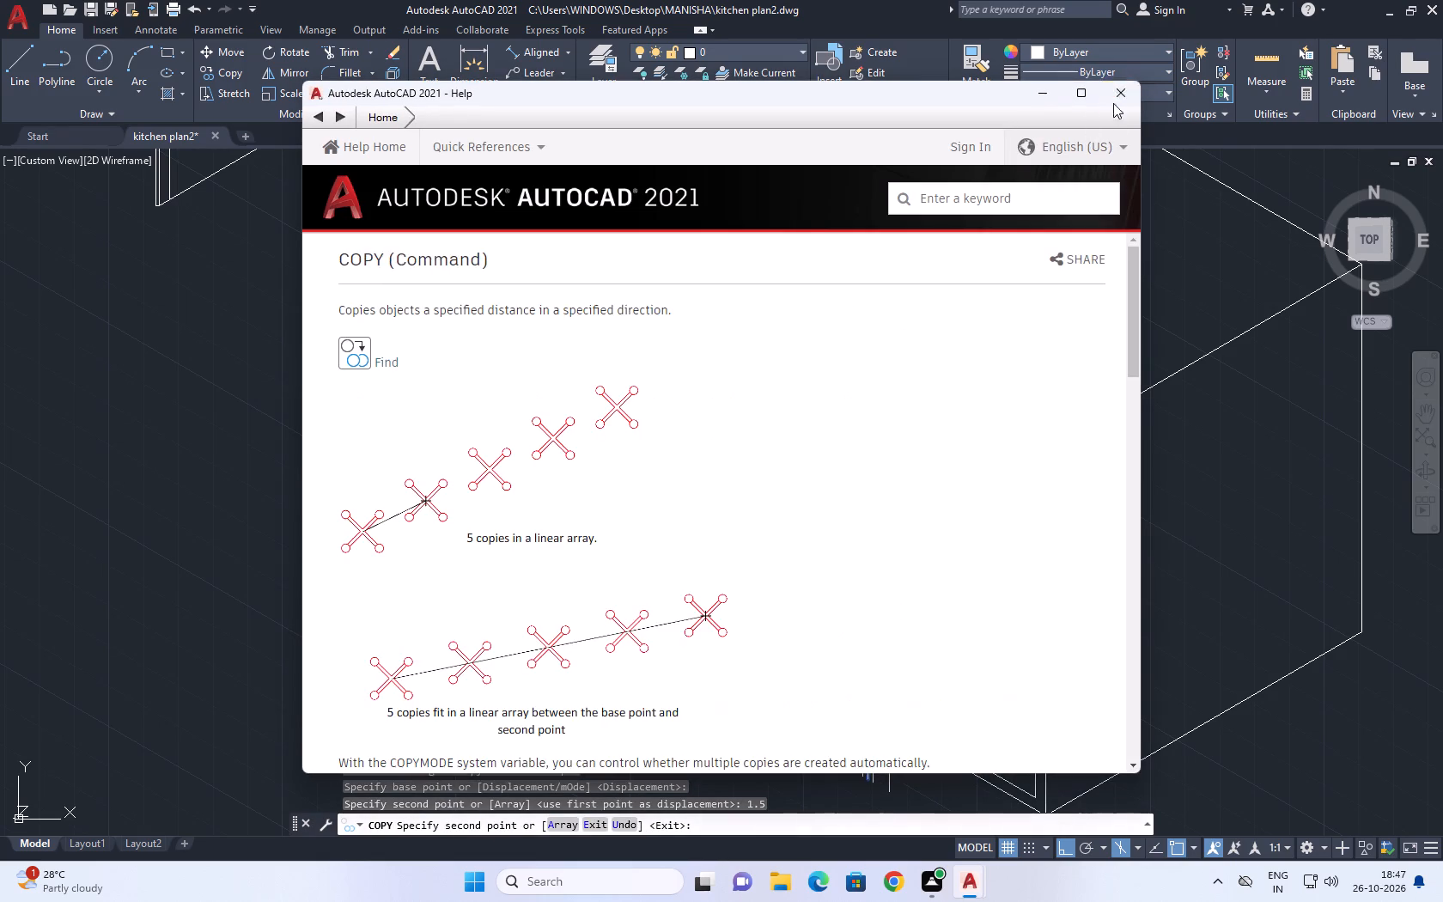
key("Escape")
Trim the ends of all six vertical divider lines that extend below the block's bottom edge.
middle_click_drag(833, 579, 822, 503)
type("tr")
key("space")
middle_click_drag(839, 602, 811, 404)
left_click_drag(864, 491, 849, 488)
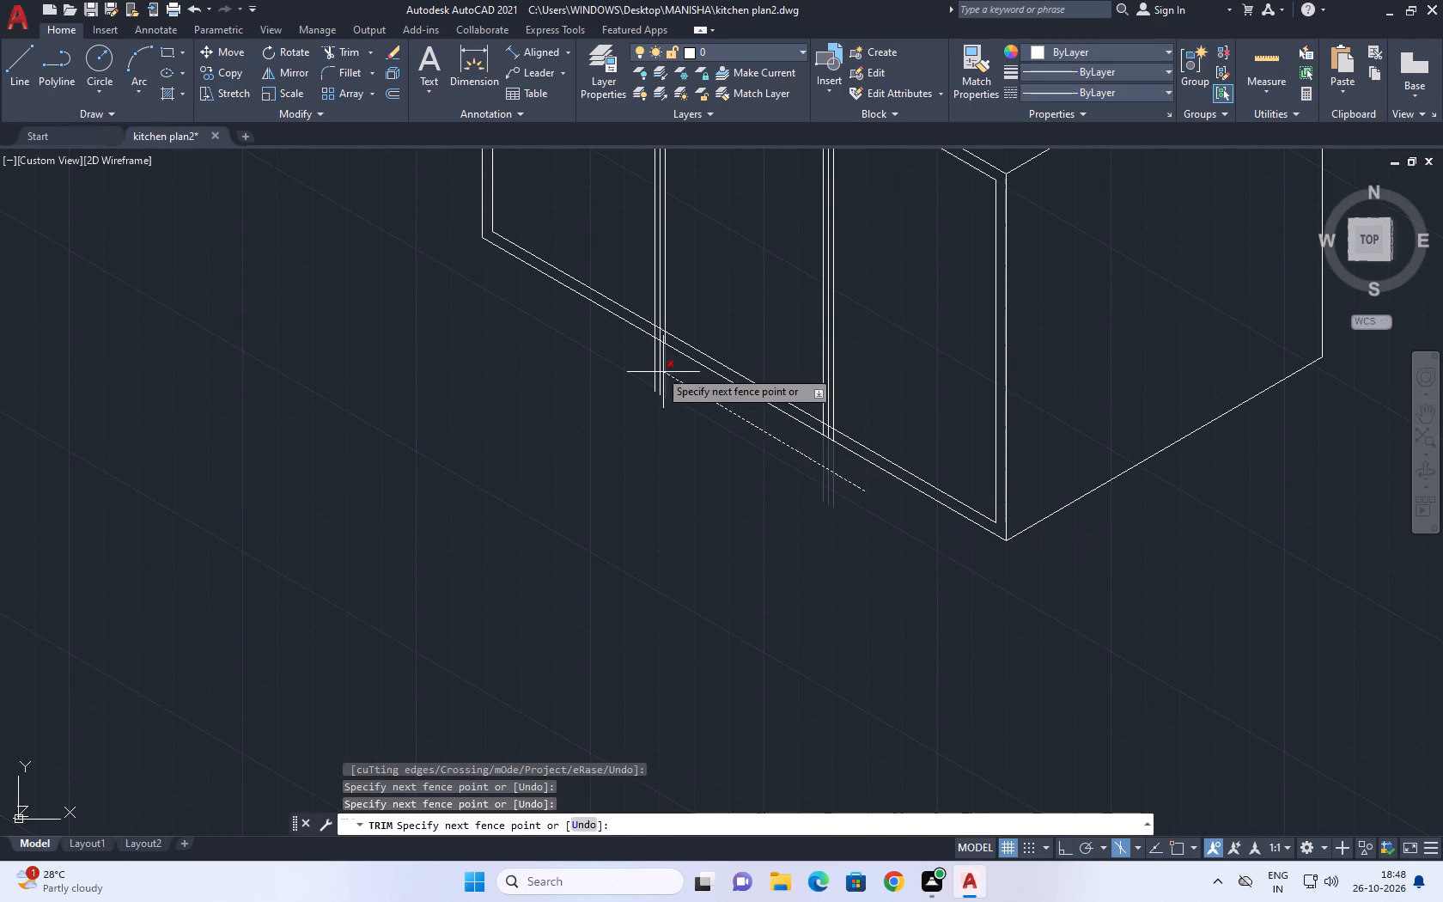
left_click(629, 350)
Trim both sets of divider lines between the inset frame's bottom line and the block's bottom edge.
scroll(842, 432, "up", 3)
left_click(838, 456)
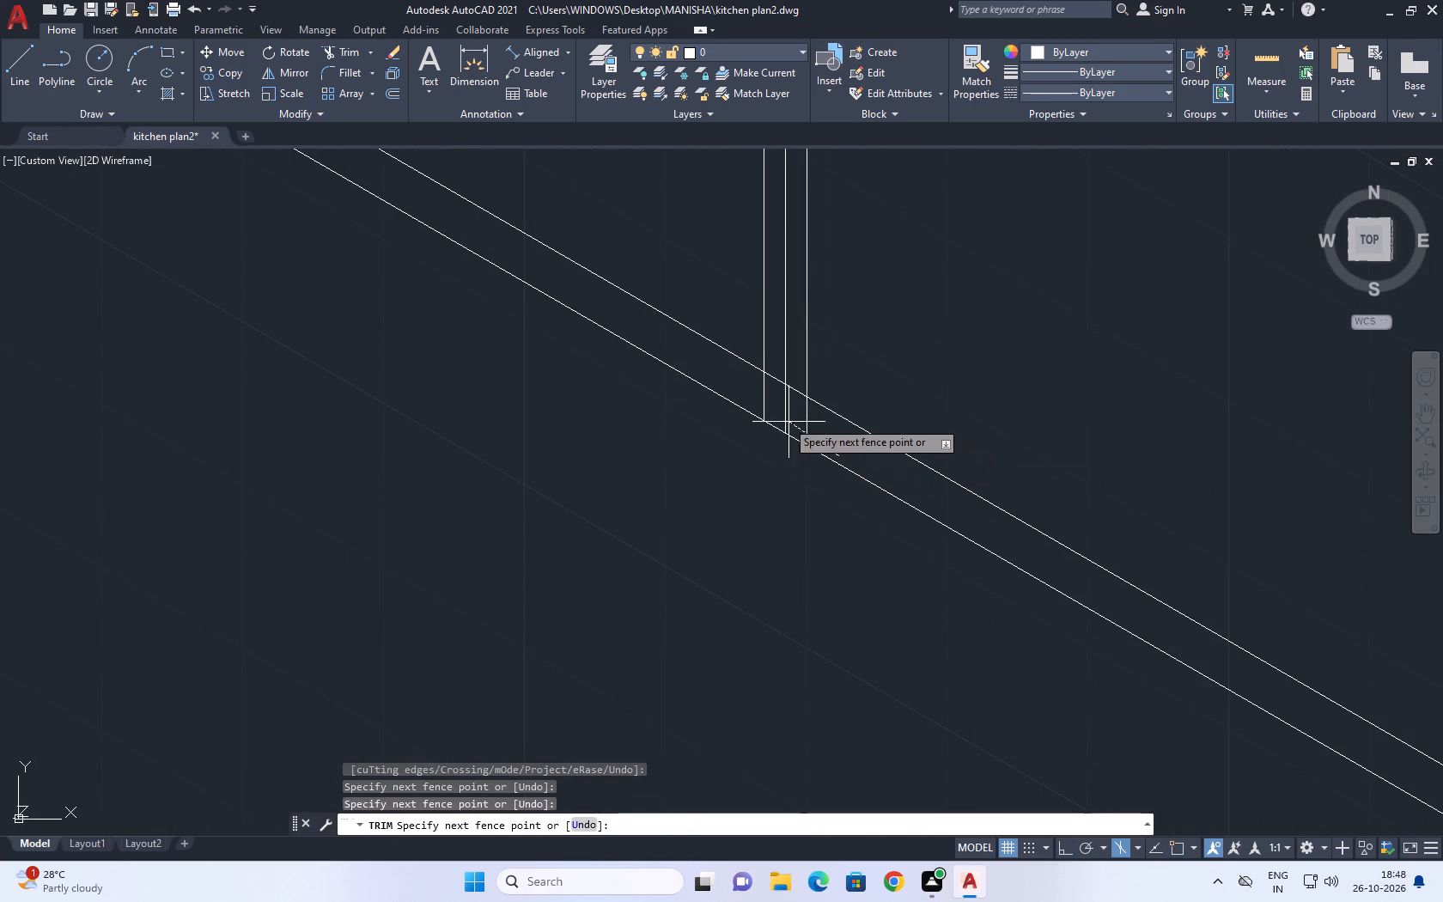
left_click(739, 383)
scroll(868, 444, "down", 5)
scroll(741, 382, "up", 6)
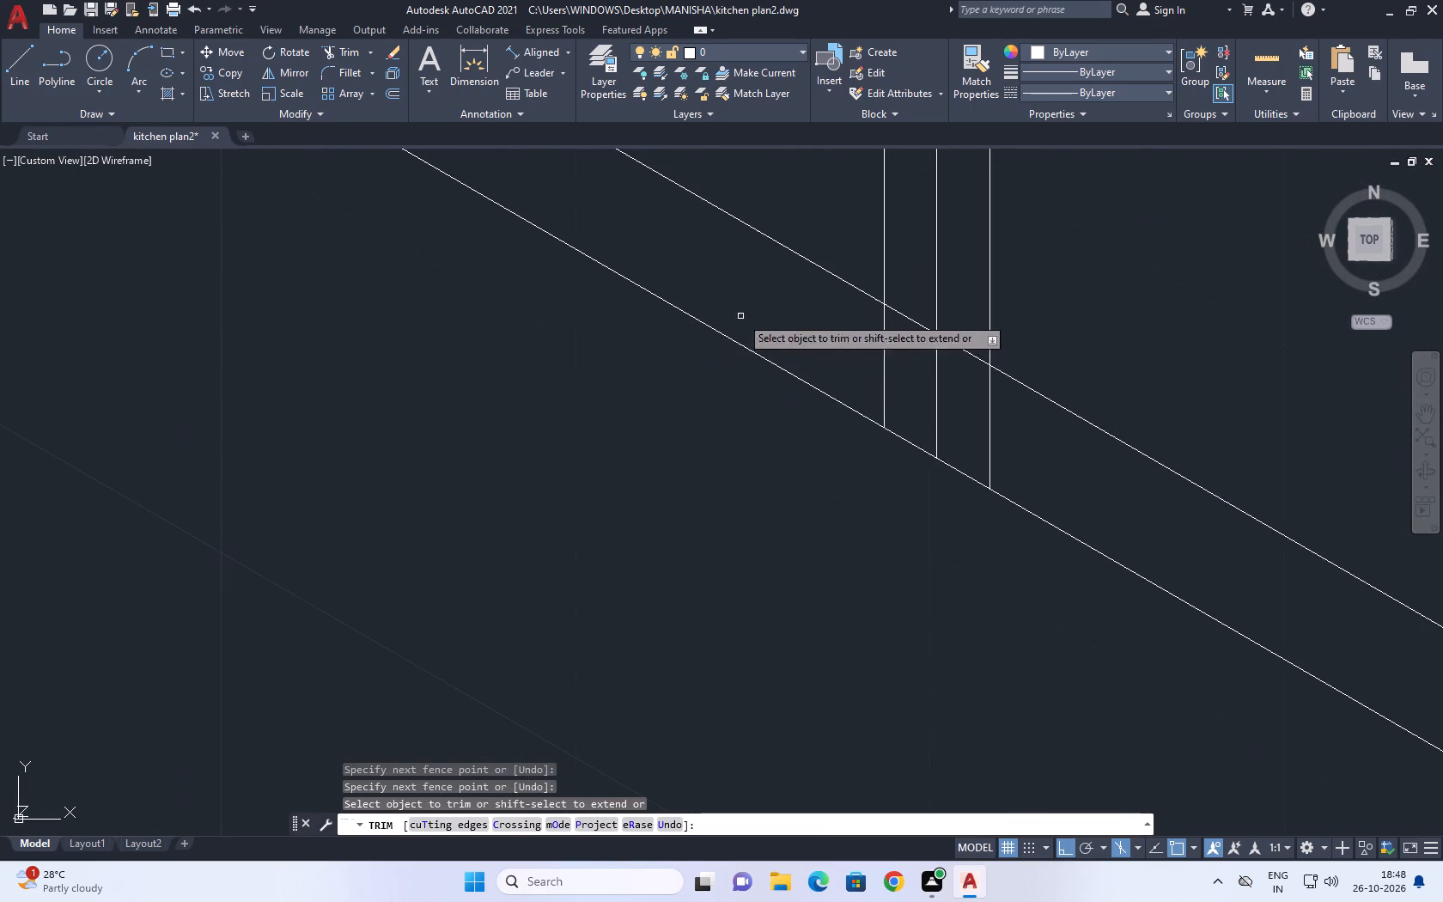
left_click_drag(1015, 435, 1011, 415)
left_click(855, 345)
Remove the middle line from each of the two sets of divider lines, leaving paired lines.
middle_click_drag(879, 336, 849, 338)
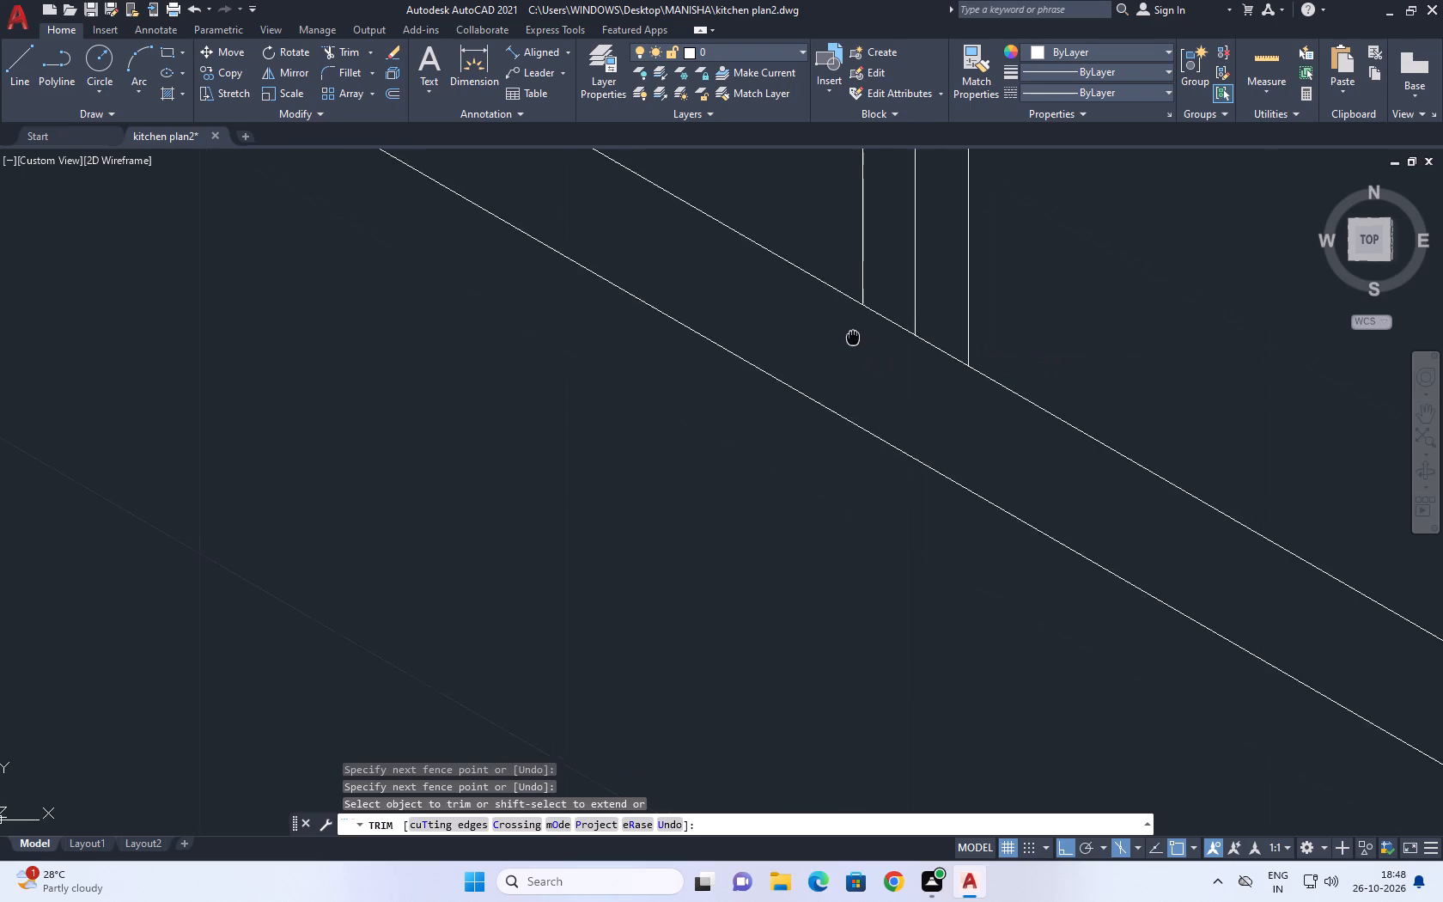
middle_click_drag(849, 338, 782, 399)
scroll(807, 414, "down", 5)
middle_click_drag(932, 326, 734, 487)
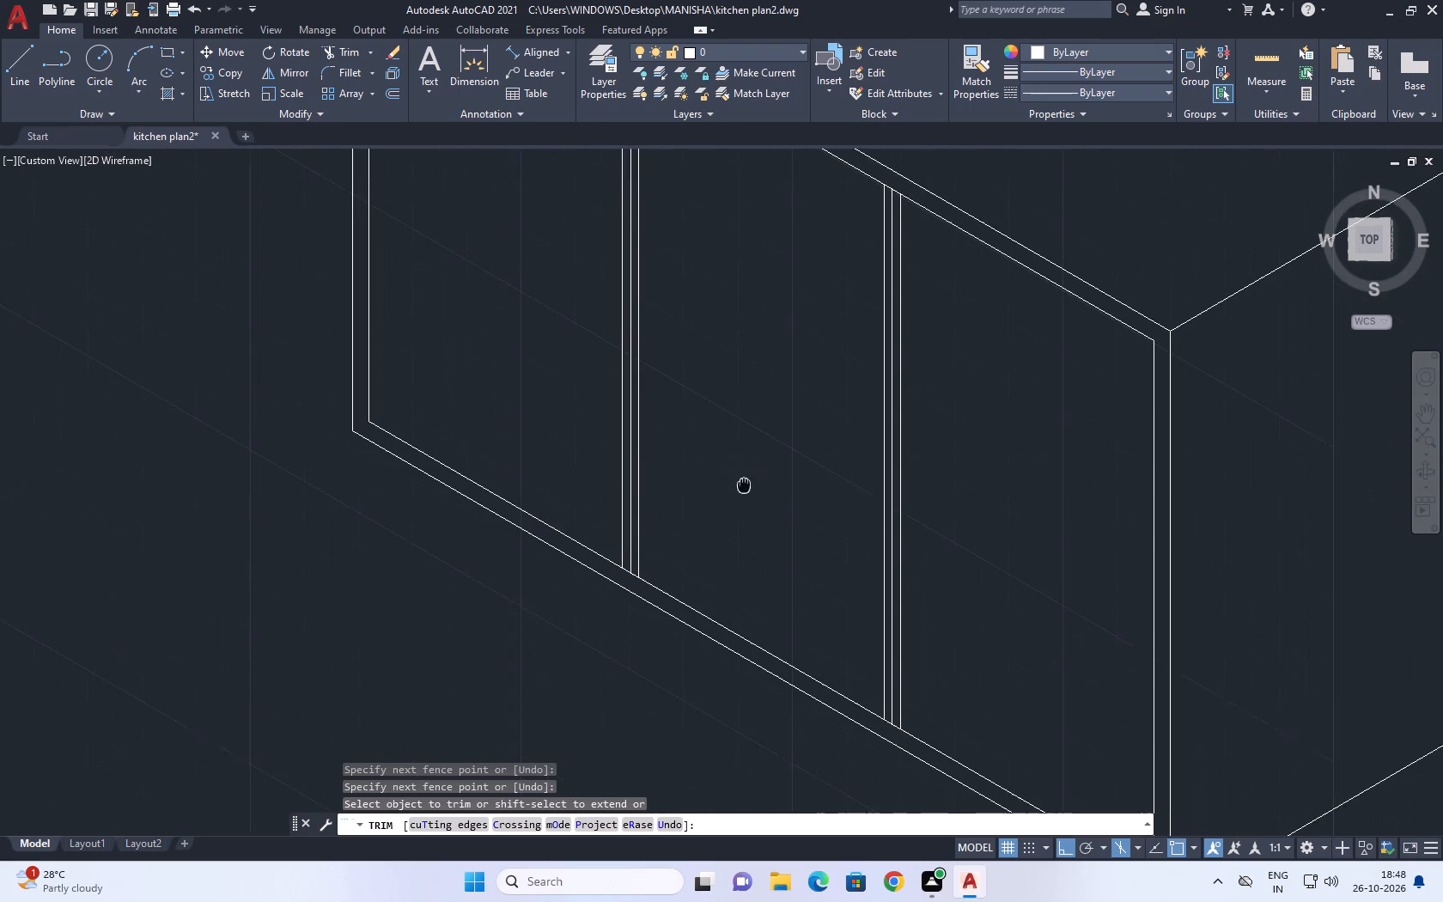
scroll(807, 467, "down", 2)
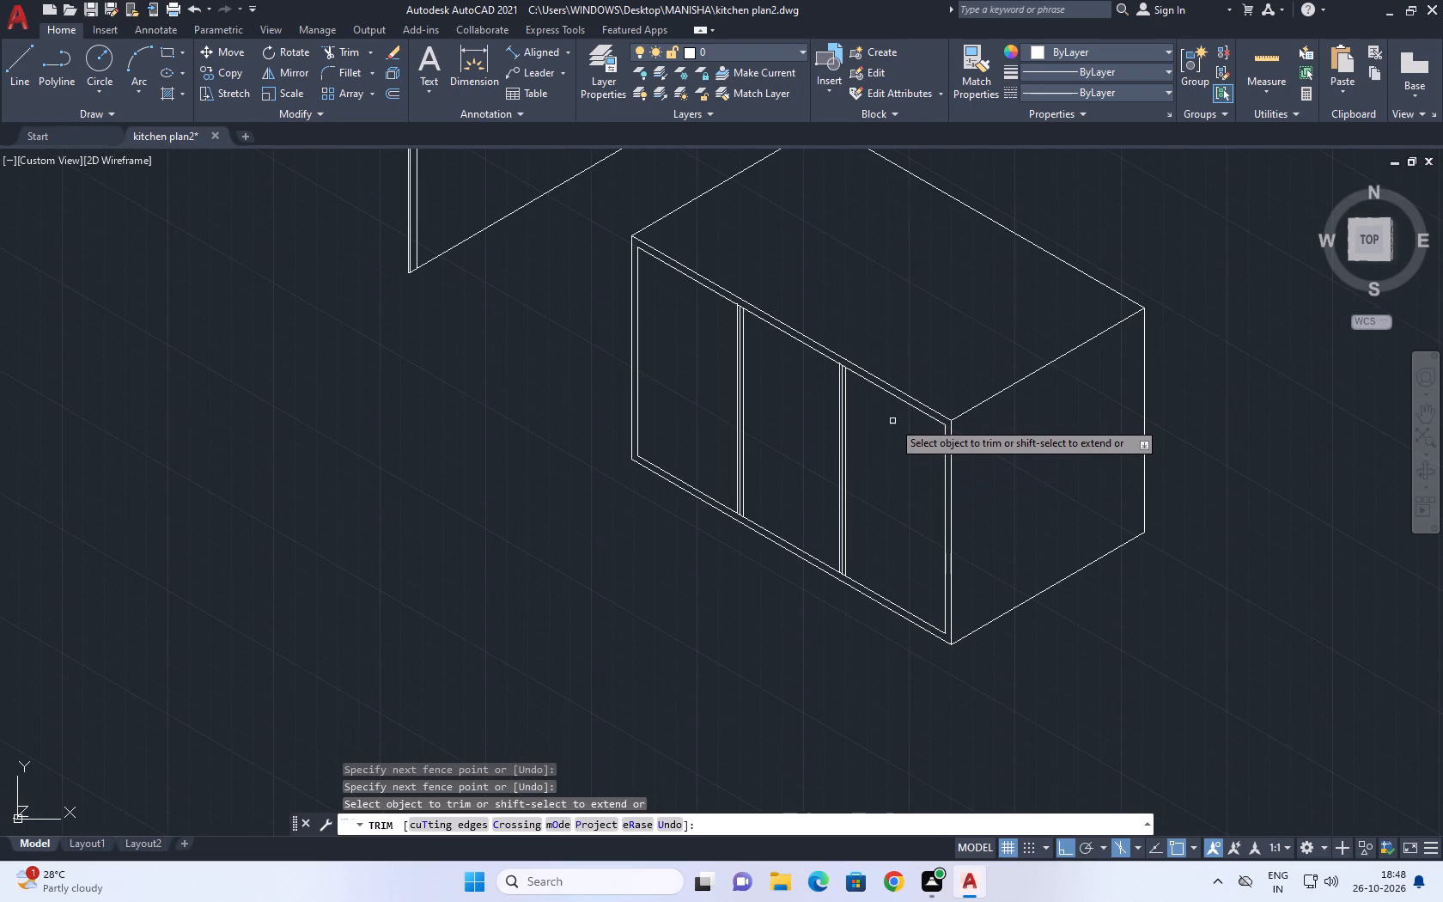
scroll(848, 464, "up", 3)
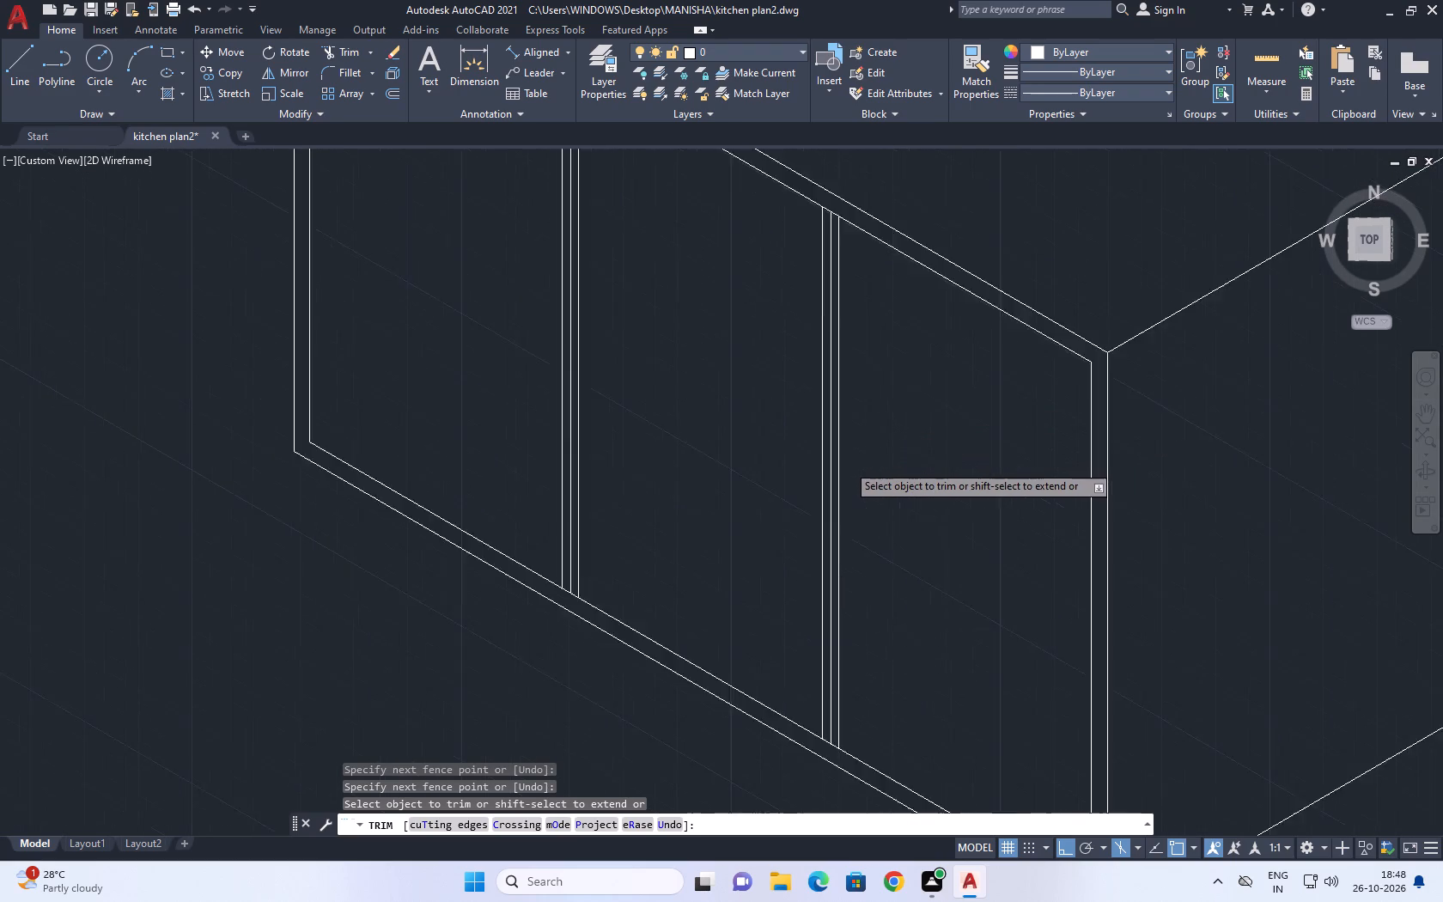
left_click(821, 478)
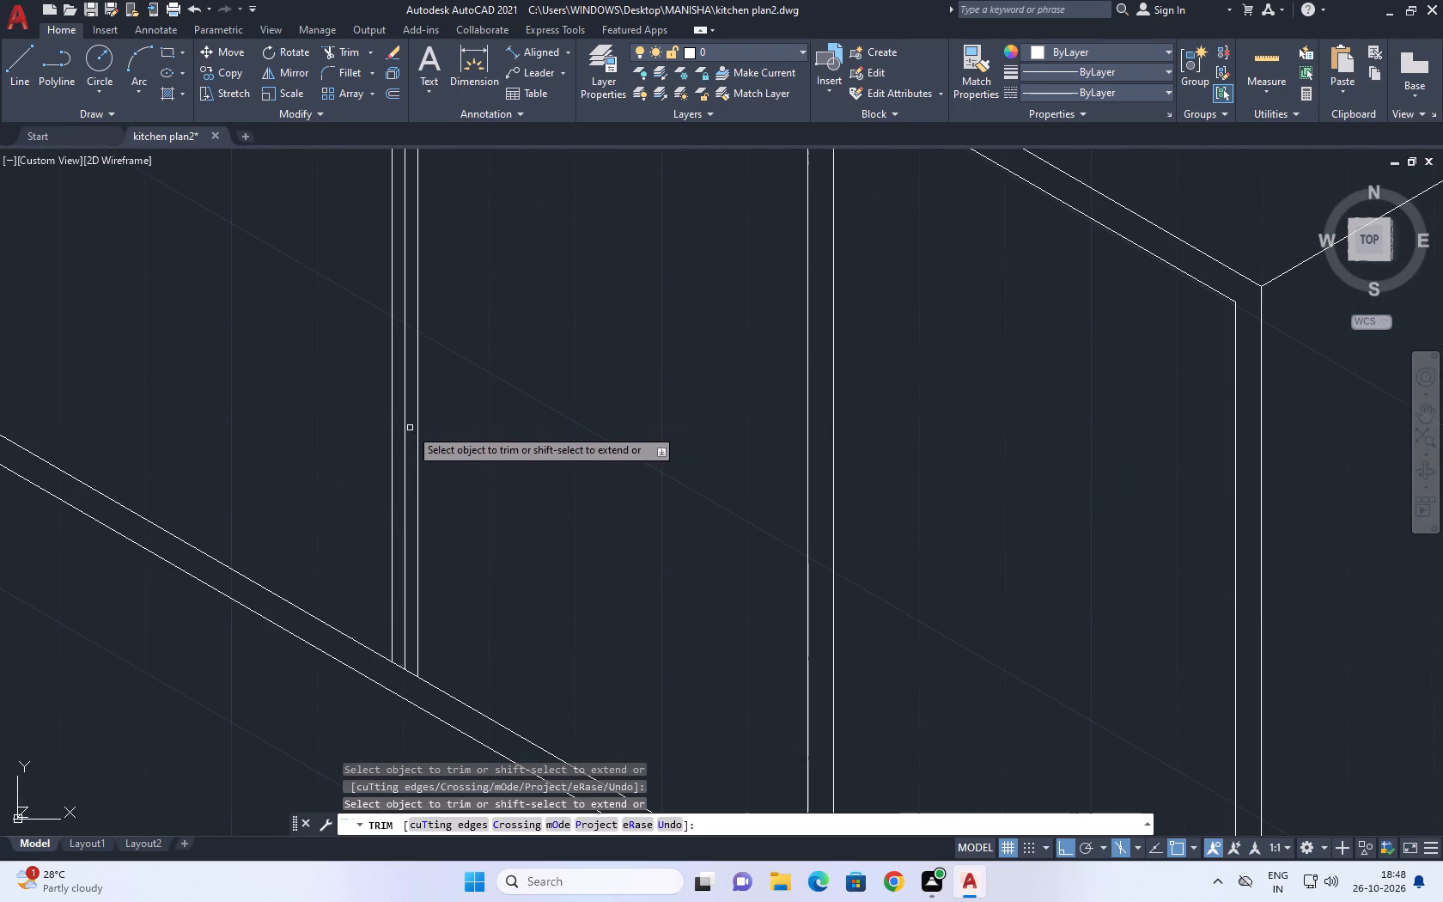
left_click(405, 424)
scroll(757, 475, "down", 5)
middle_click_drag(843, 417, 803, 480)
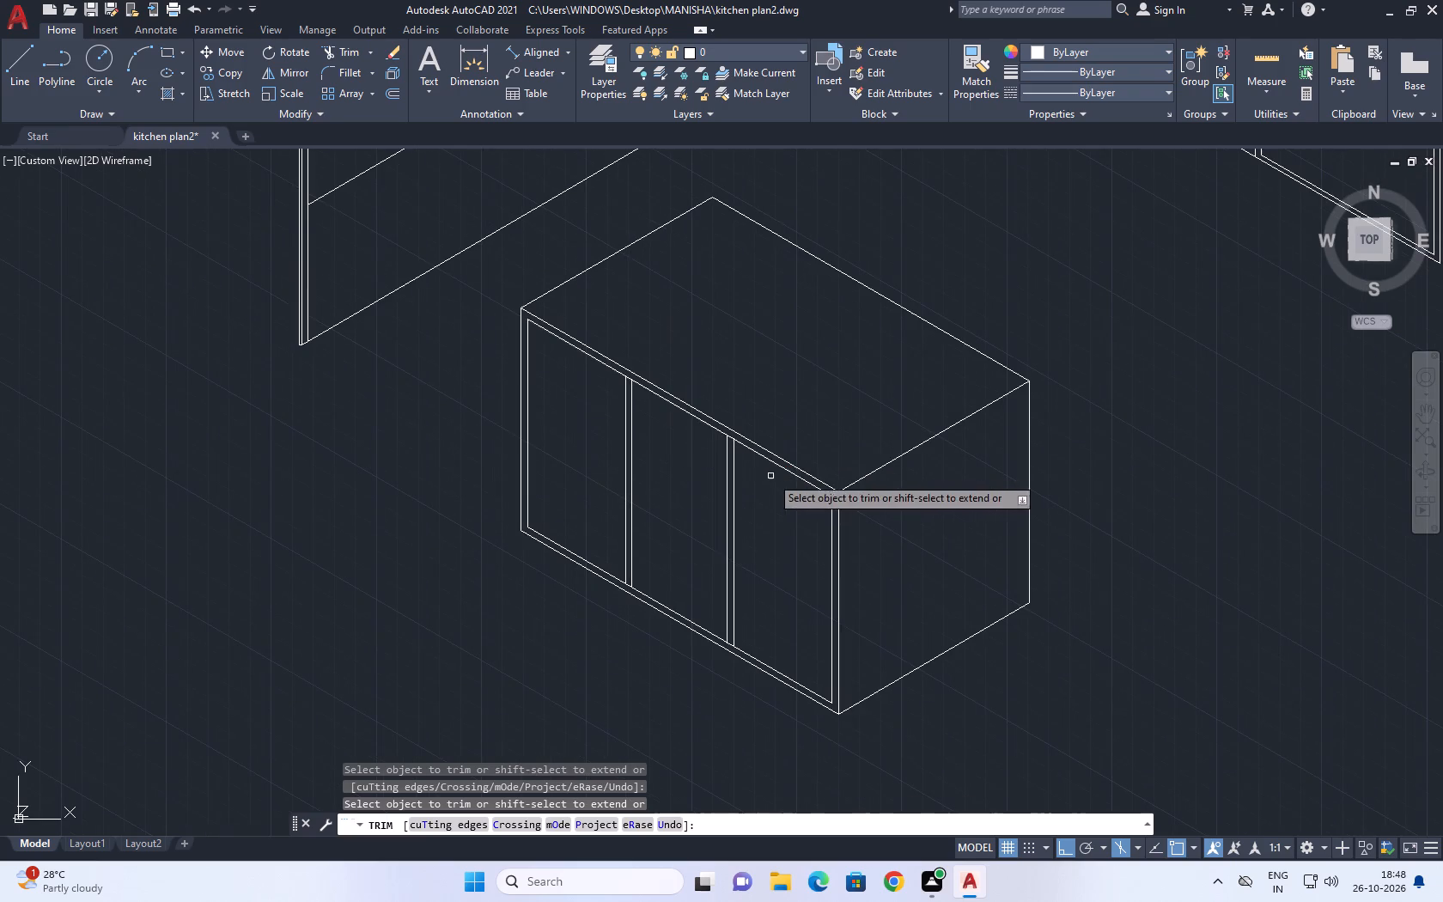
key("space")
Draw a line parallel to the long face's bottom edge across the inset frame, about two thirds of the way down.
middle_click_drag(594, 478, 632, 333)
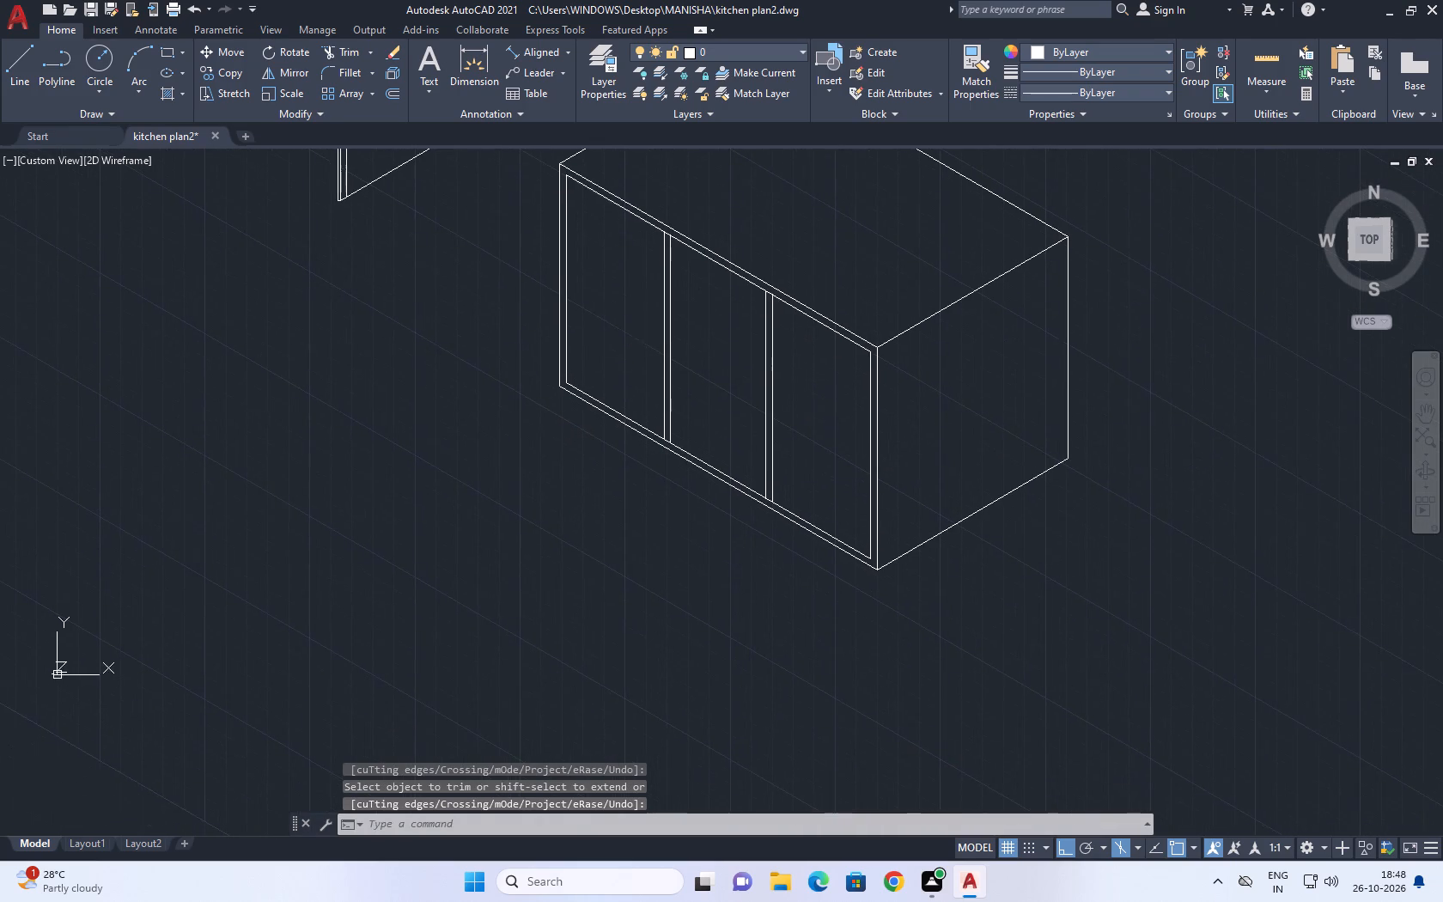
middle_click_drag(777, 467, 758, 583)
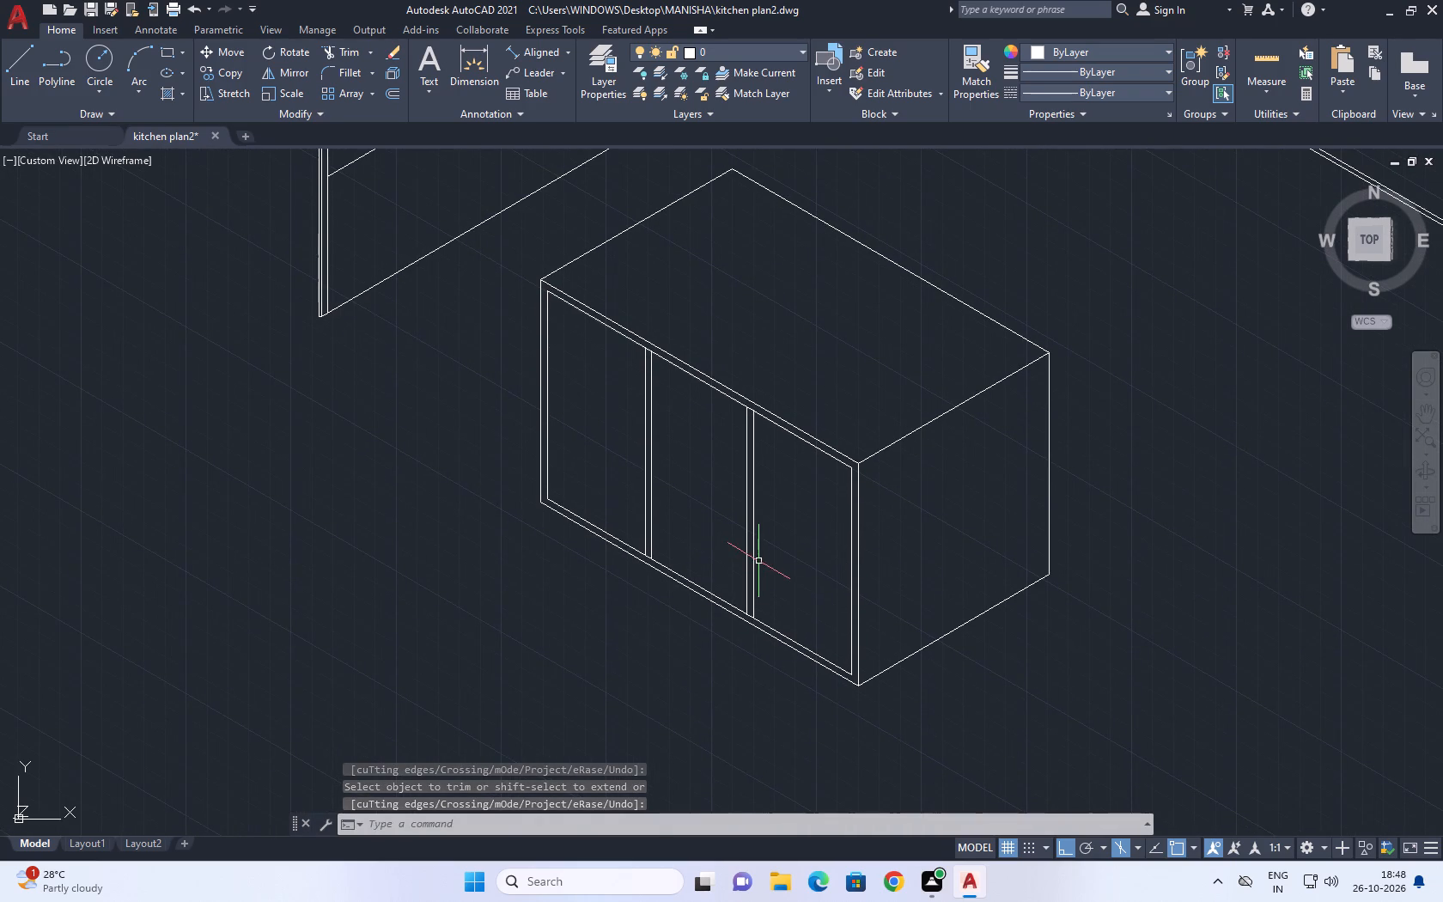
key("l")
key("space")
scroll(537, 432, "up", 1)
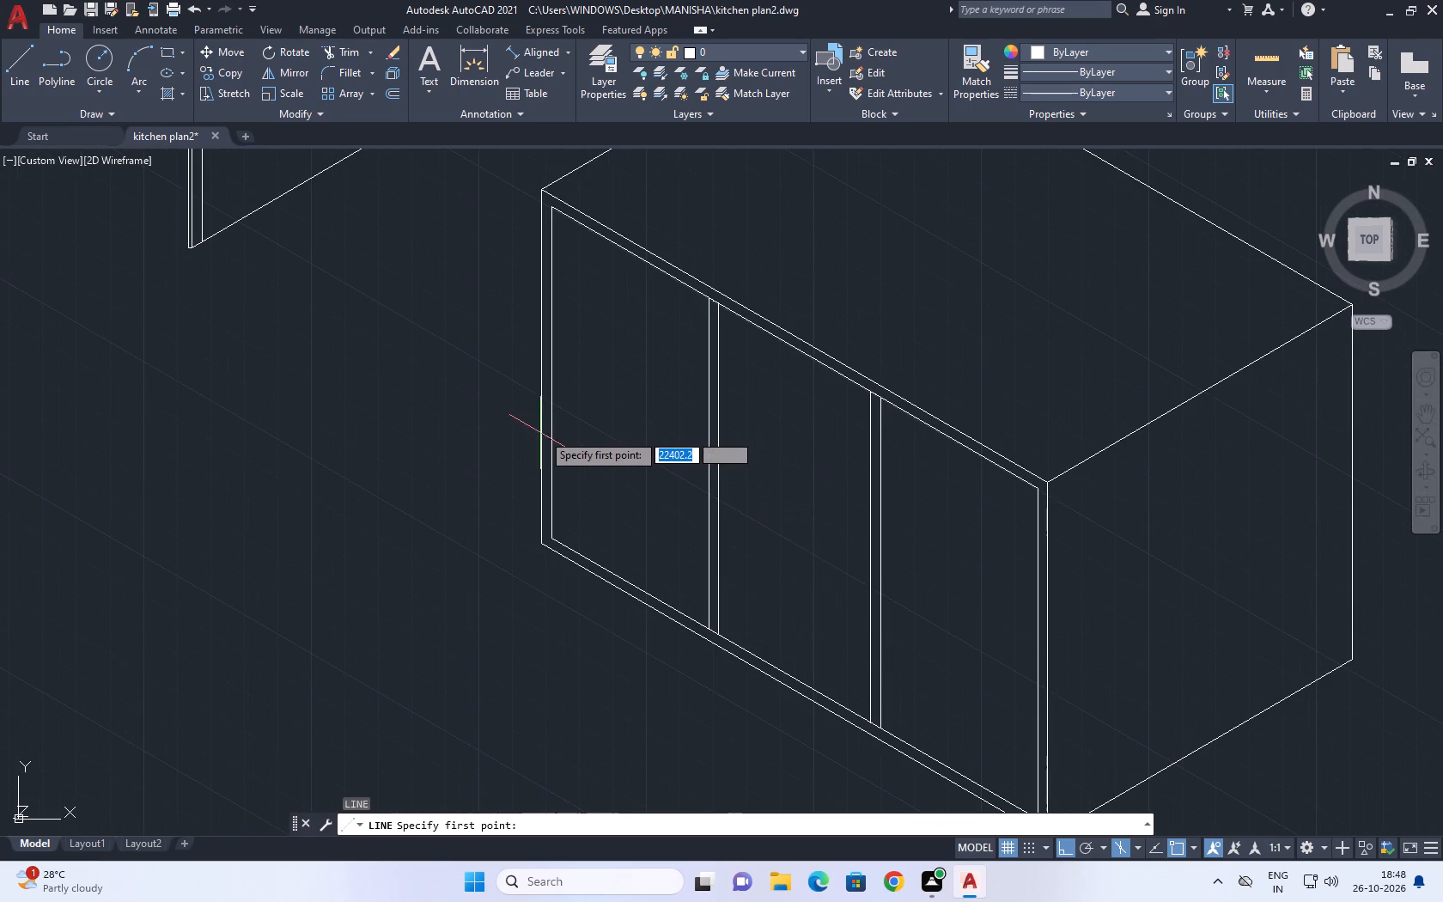
left_click(551, 437)
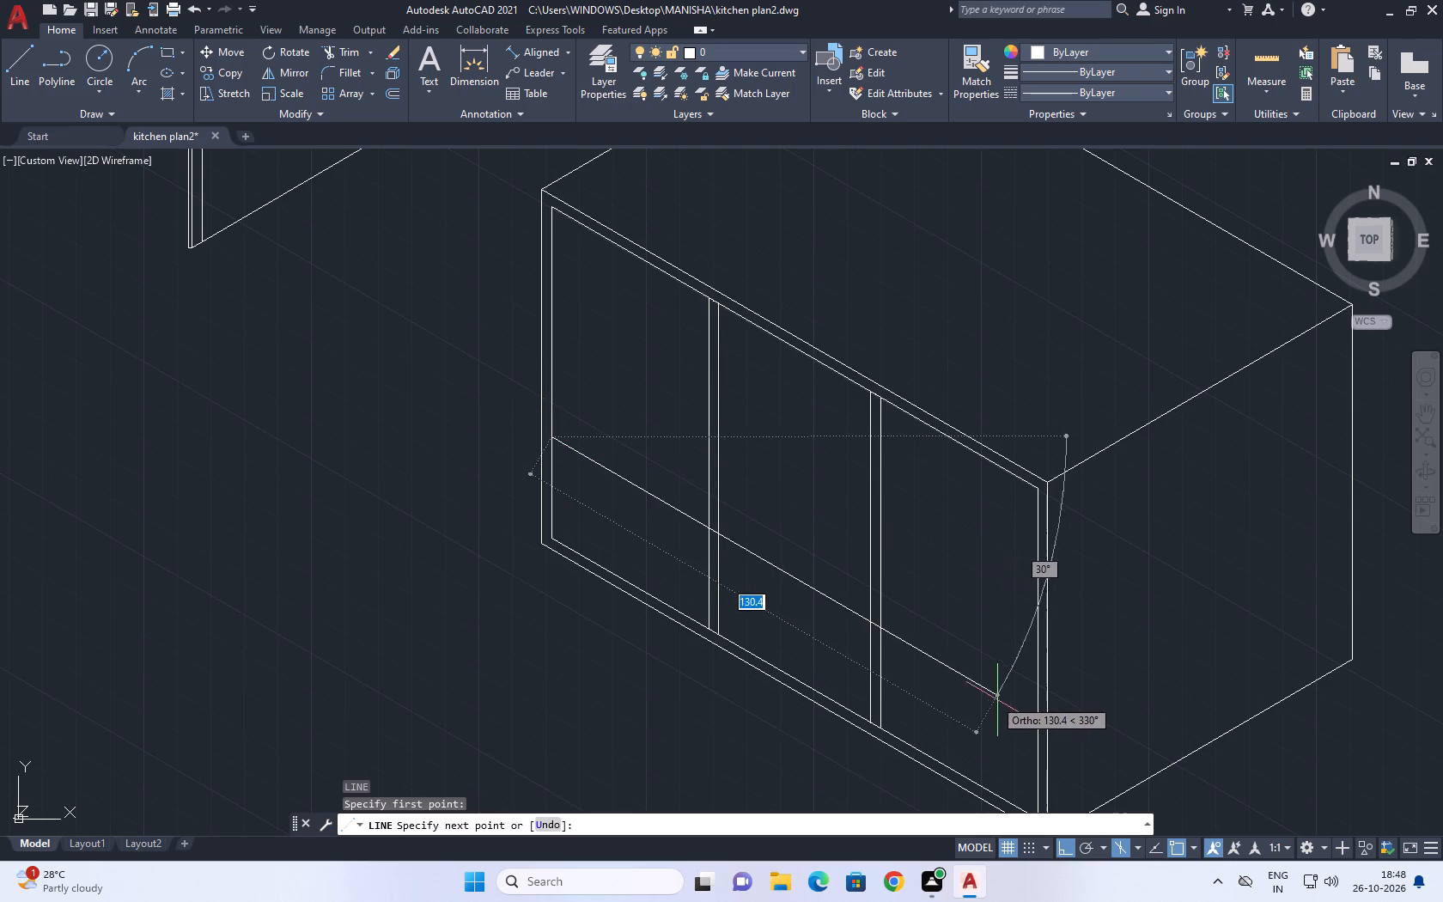
left_click(1036, 720)
key("space")
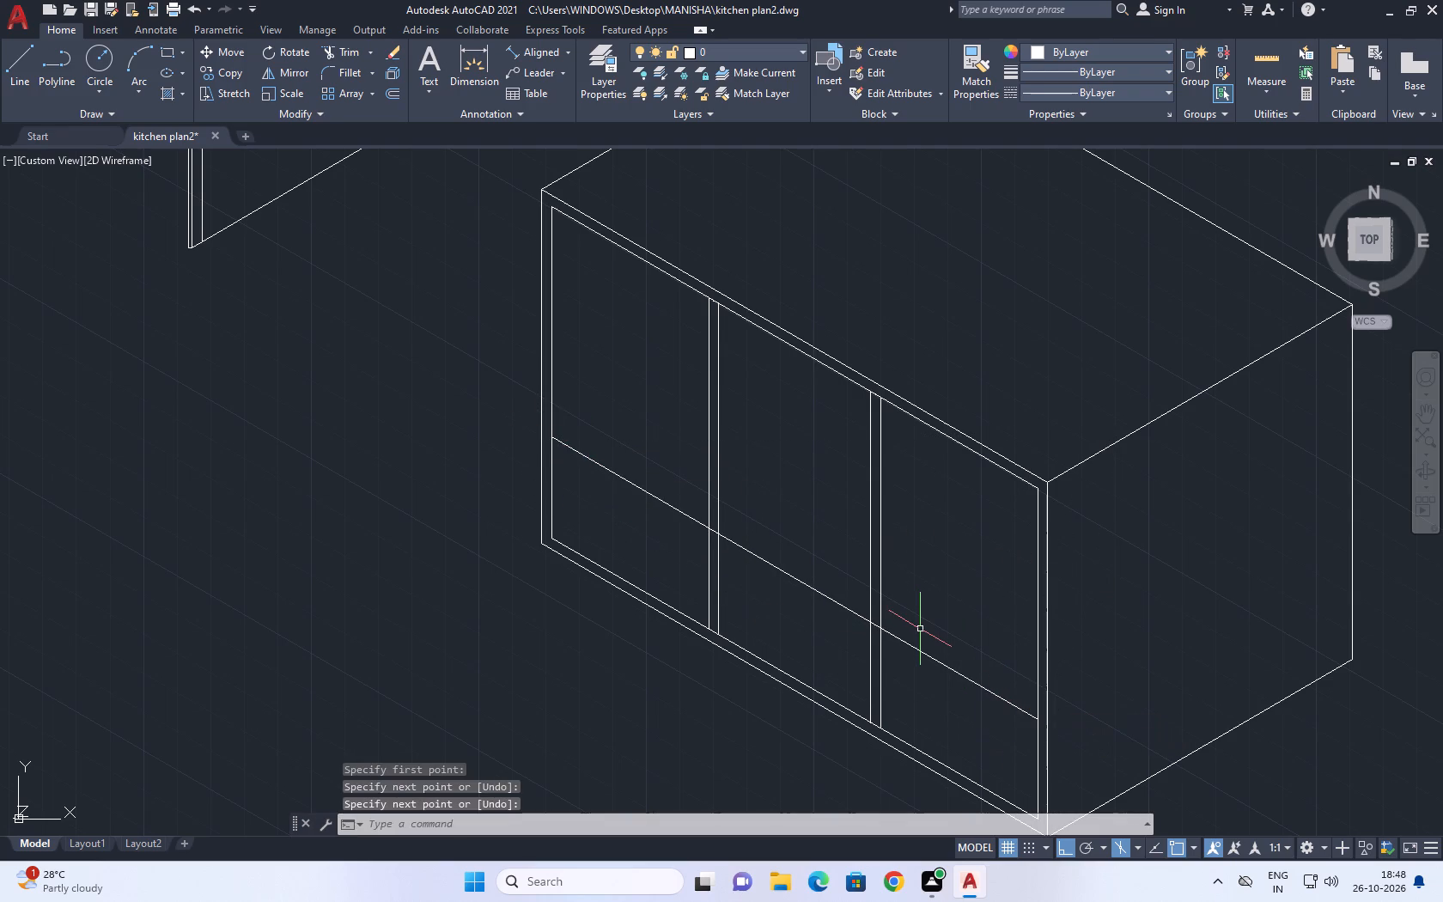
Trim away the divider ends below the new crossing line and both bottom lines of the long front face.
type("tr")
key("space")
middle_click_drag(906, 632, 935, 440)
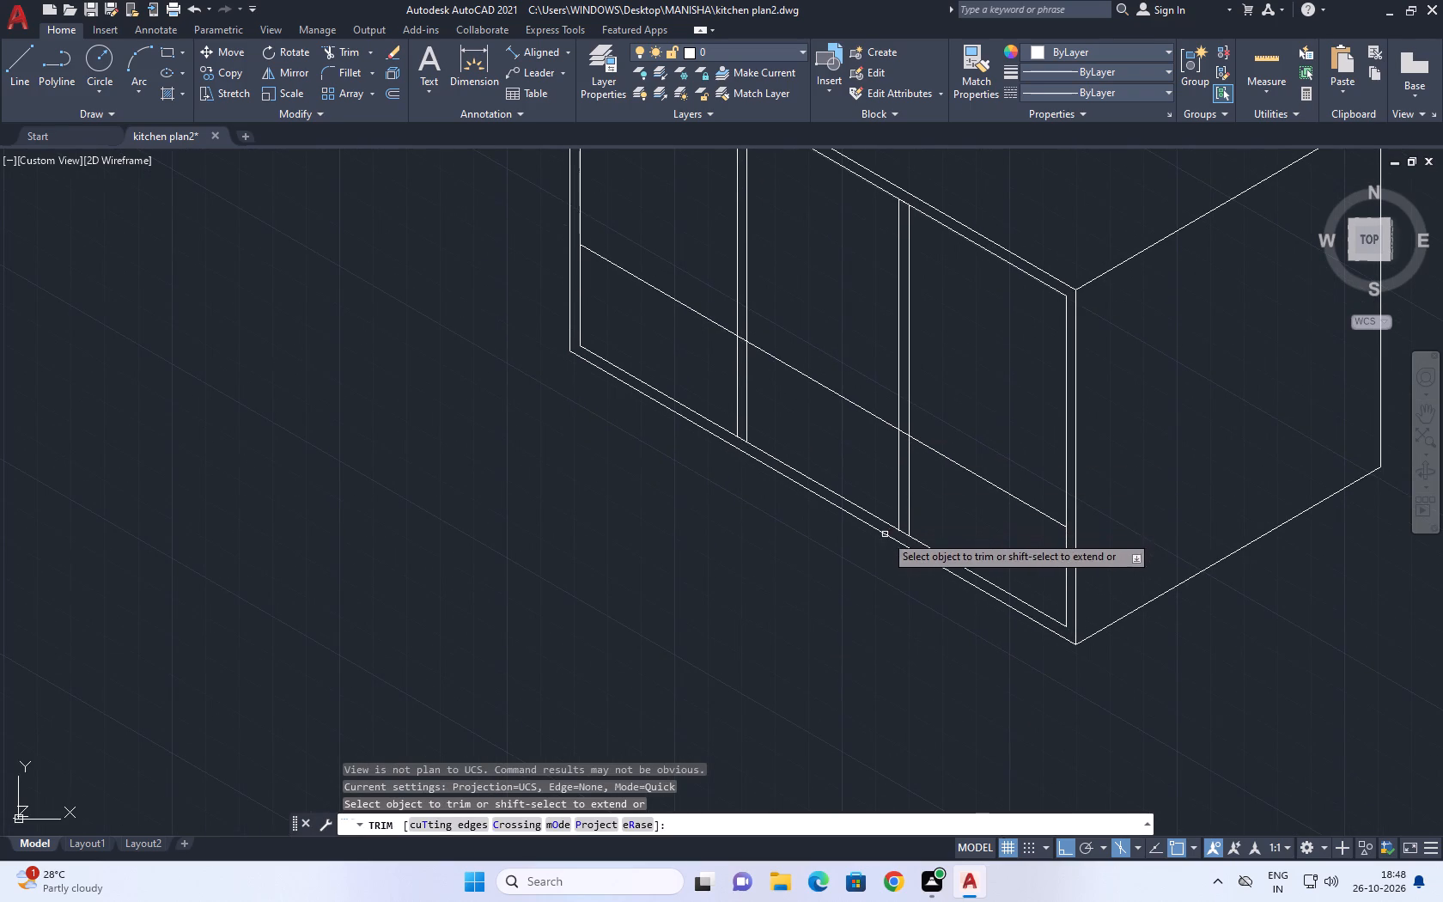
left_click(944, 514)
left_click_drag(901, 559, 894, 568)
left_click_drag(941, 515, 931, 501)
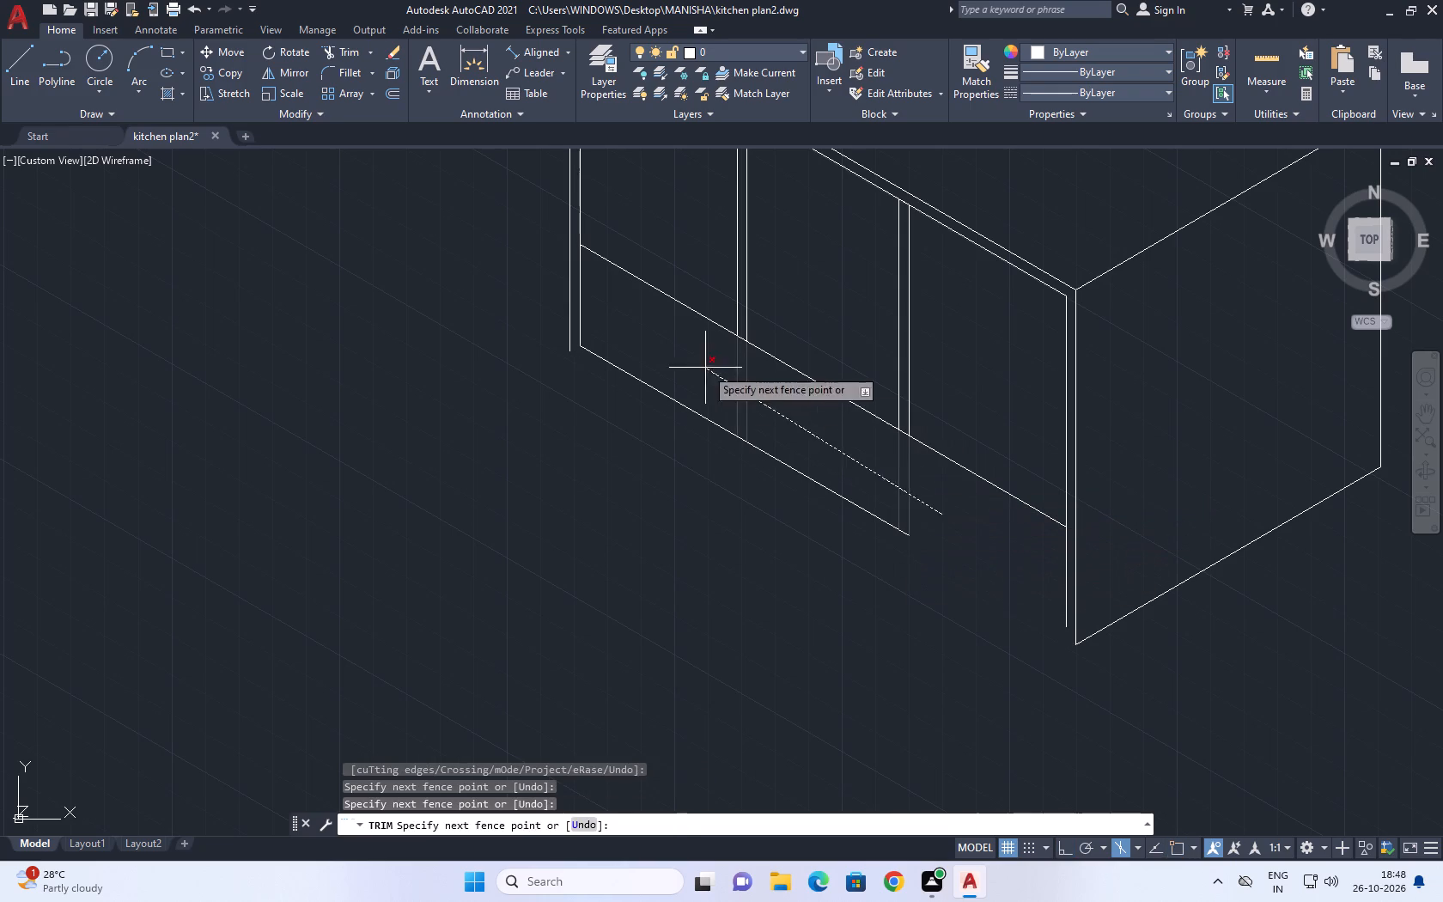
left_click(705, 367)
left_click(712, 369)
left_click(668, 428)
key("Escape")
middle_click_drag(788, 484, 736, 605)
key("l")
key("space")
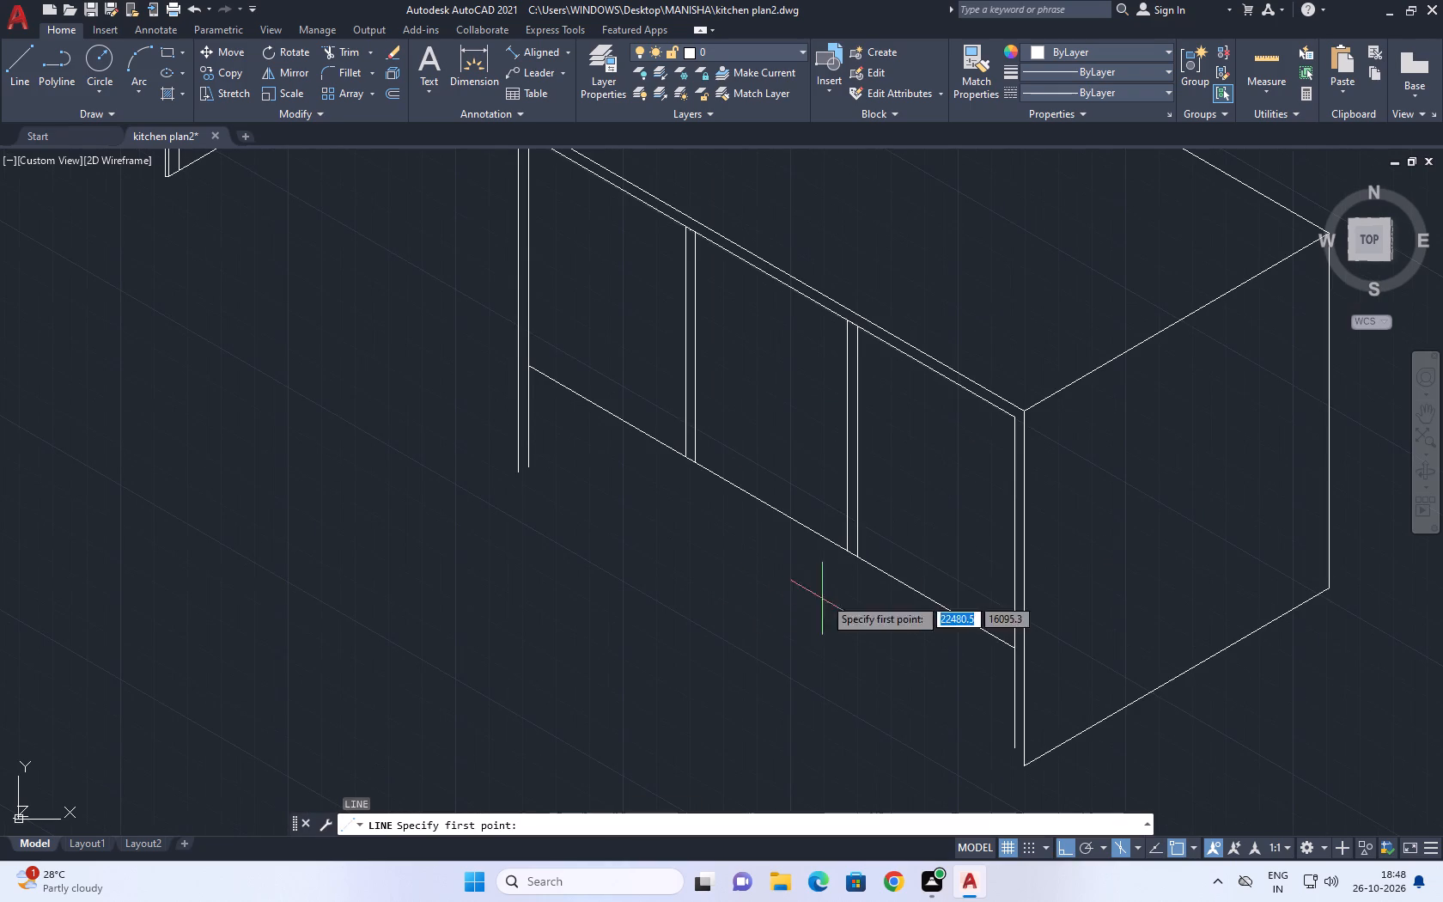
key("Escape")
Copy the crossing line on the long front face 3 units straight down.
key("c")
key("o")
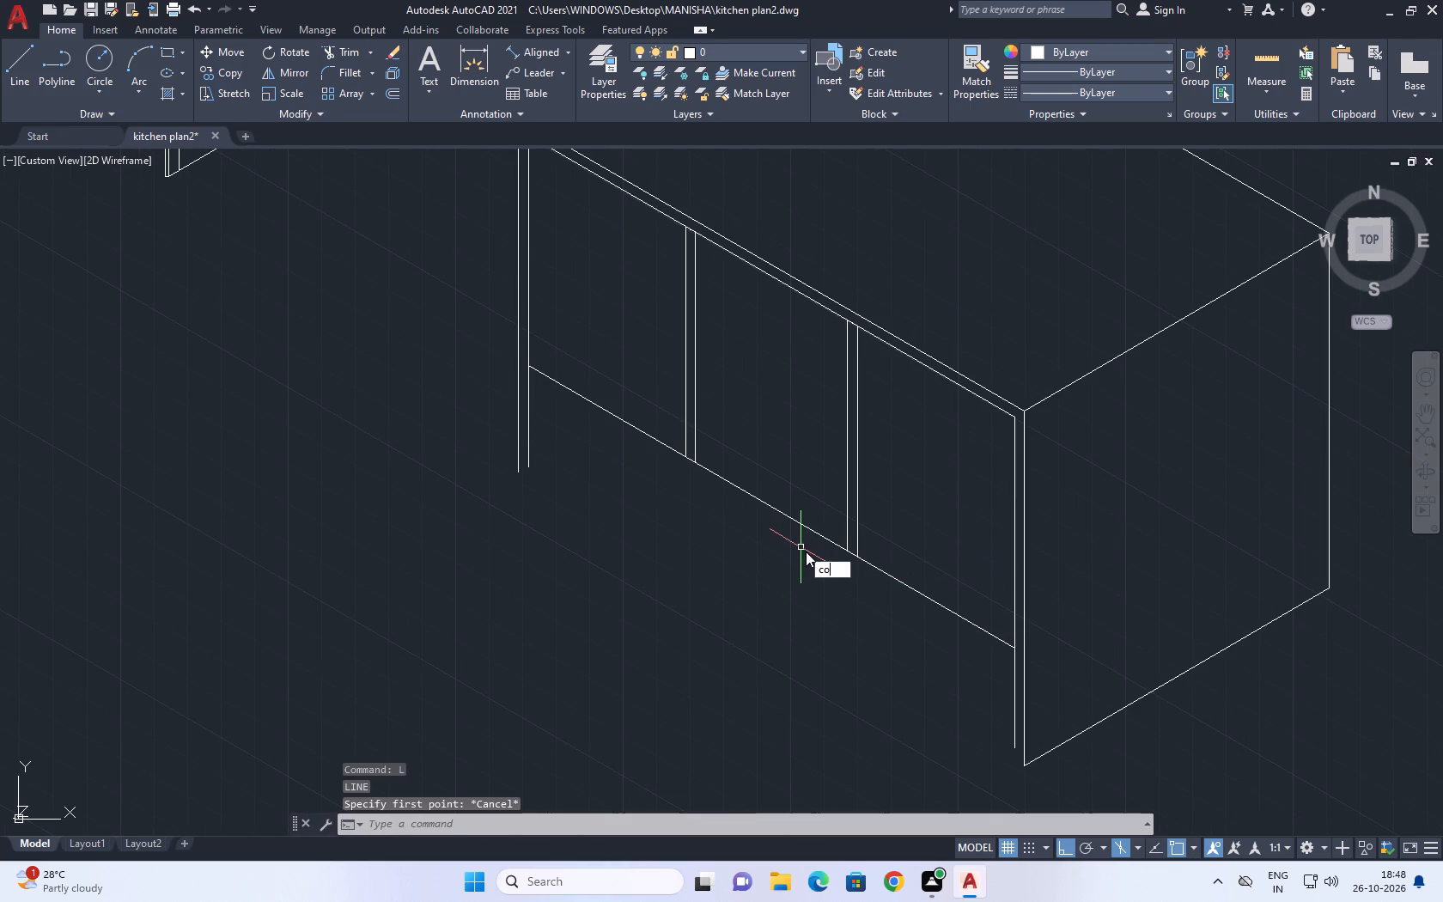
key("space")
left_click(831, 539)
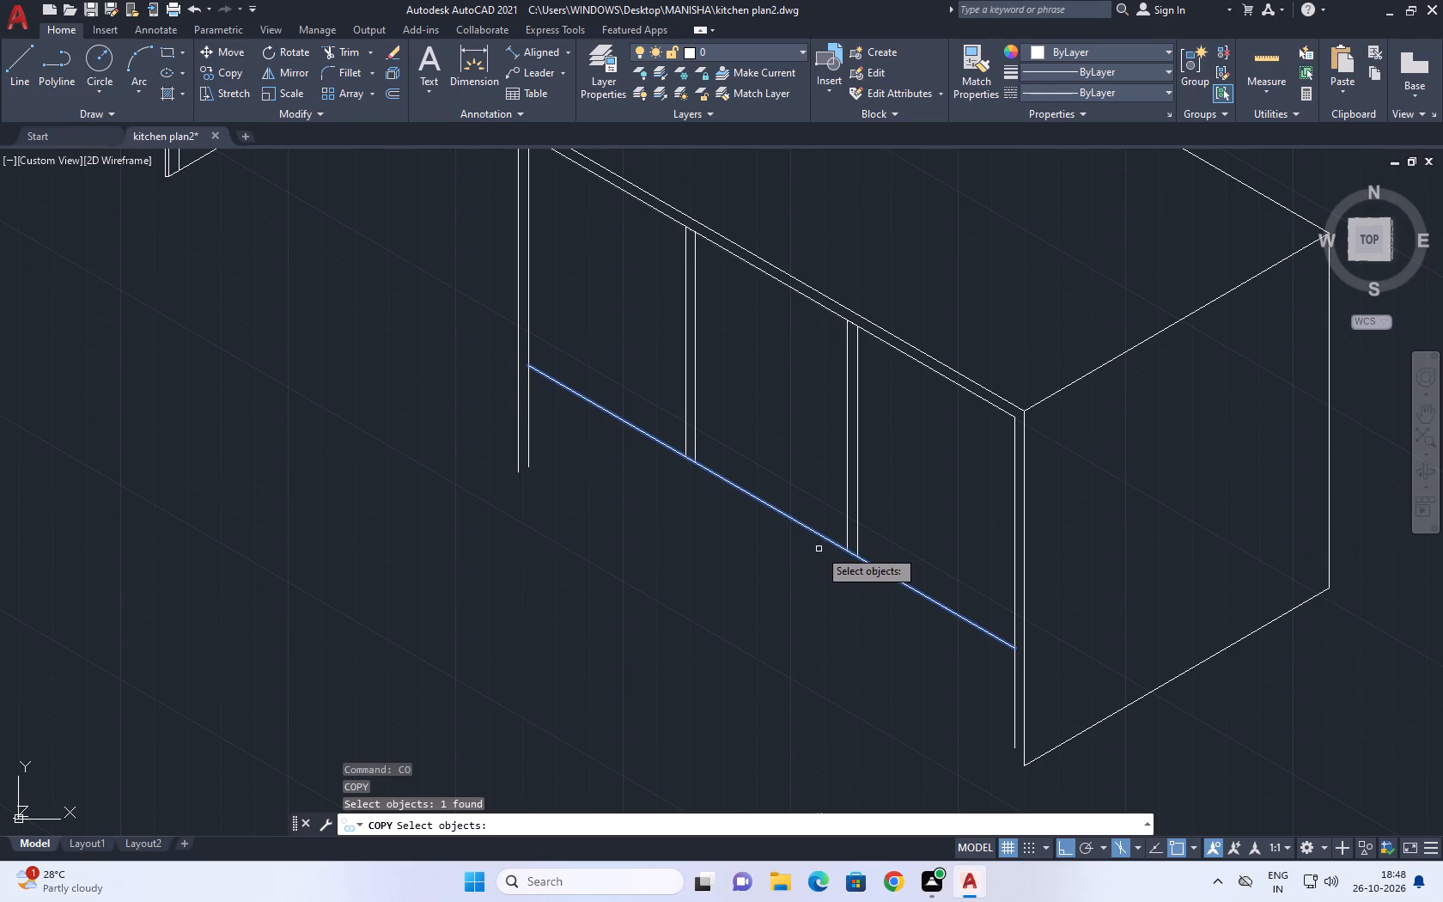
key("space")
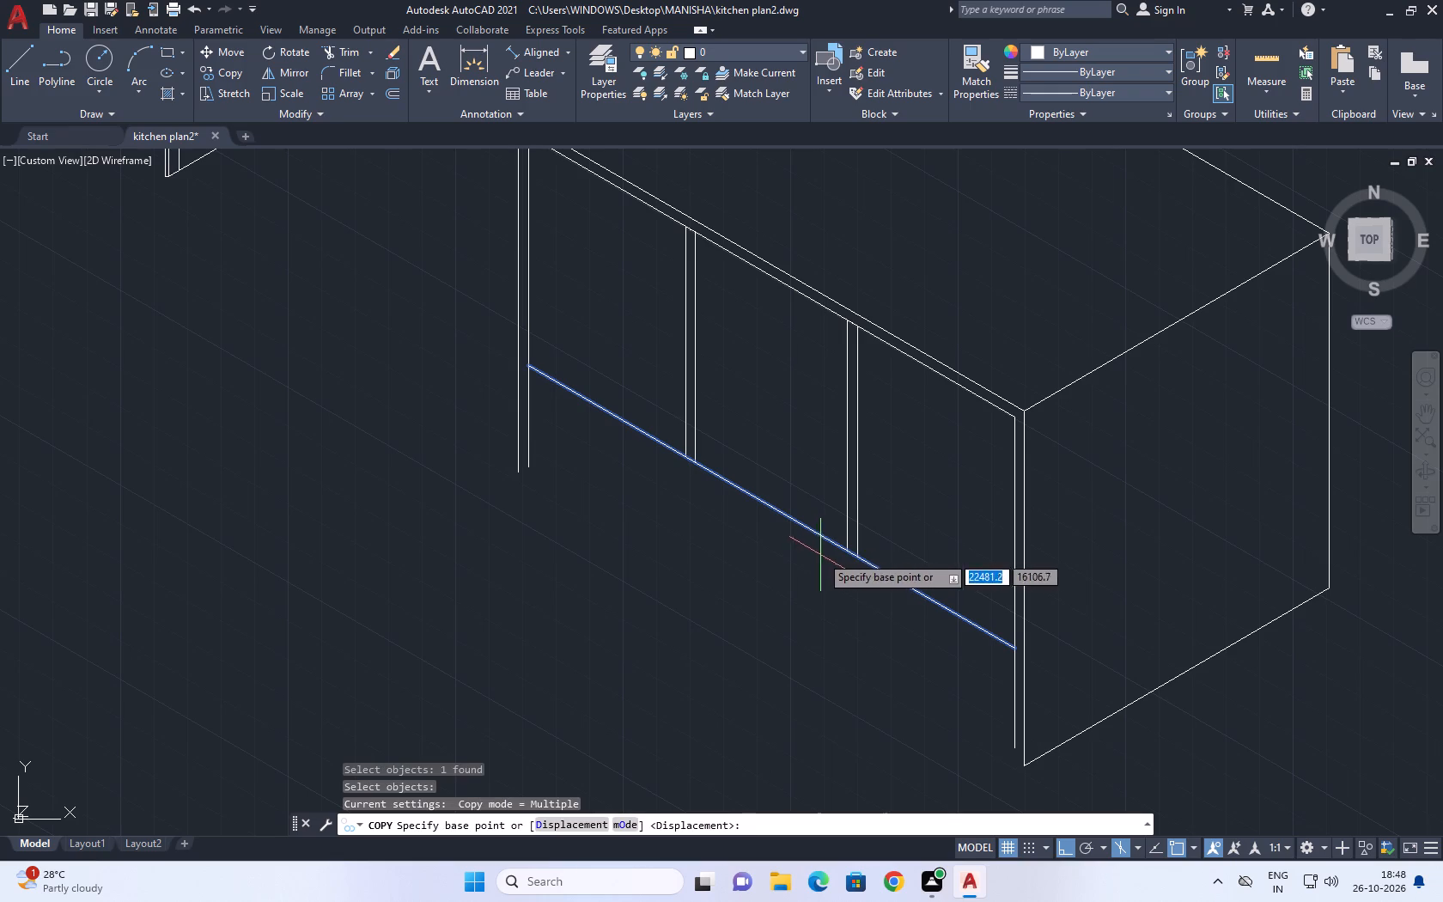
left_click(838, 542)
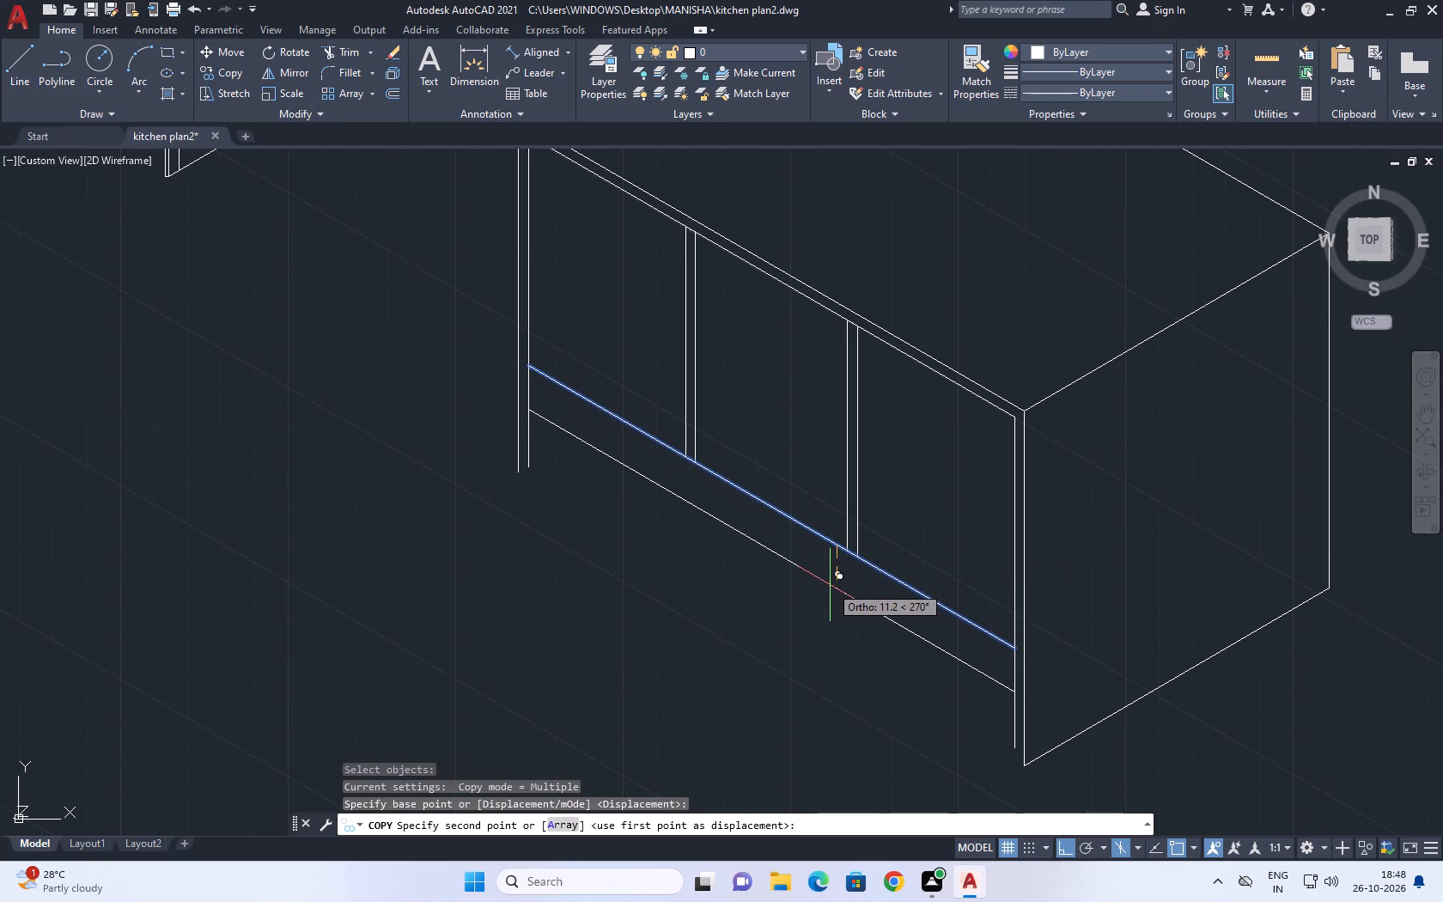
type("3")
key("space")
key("Escape")
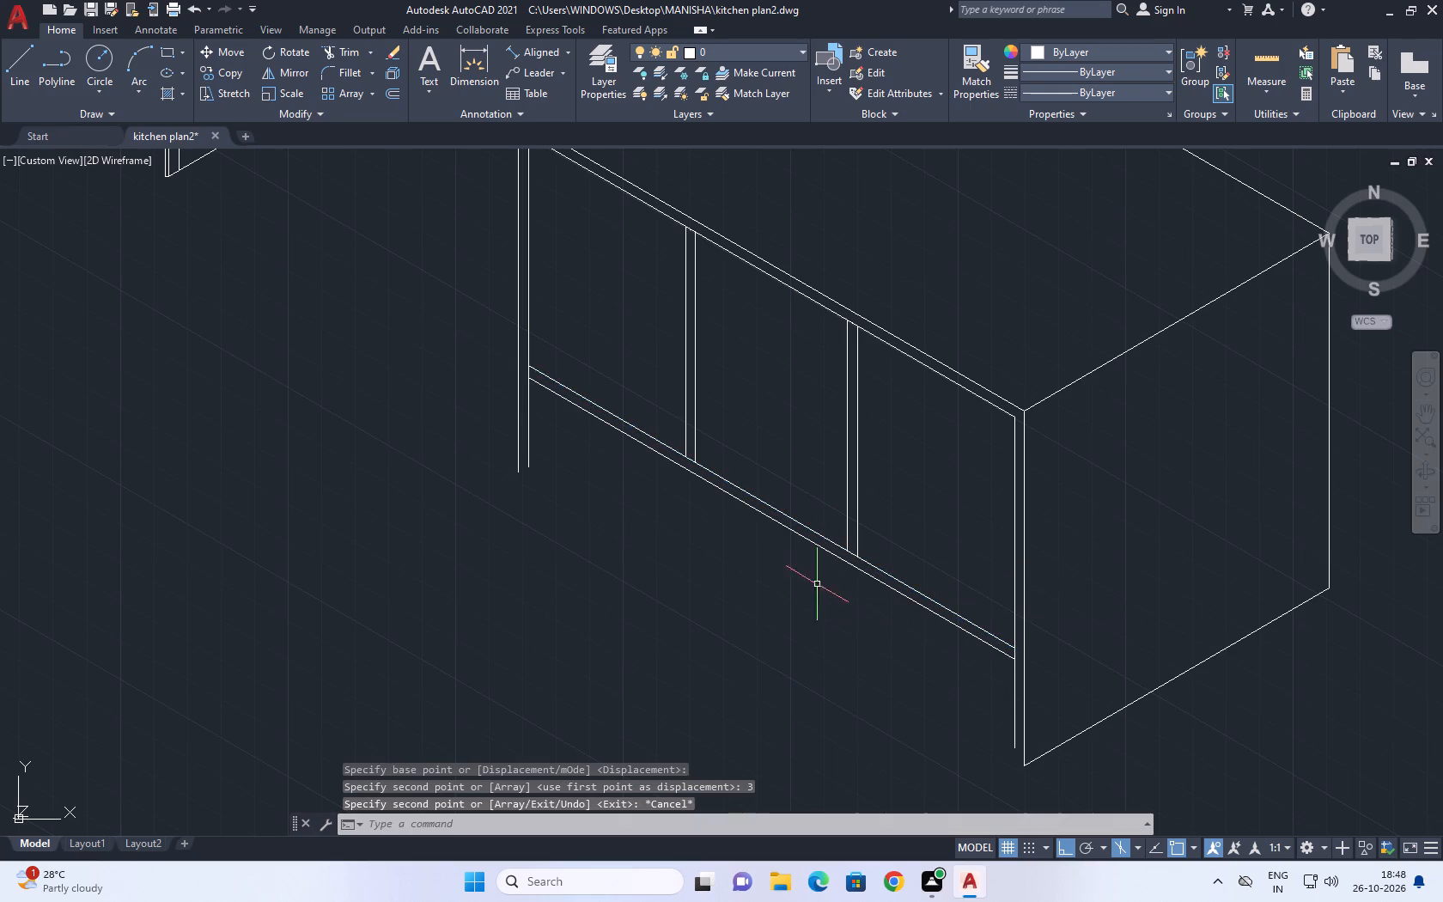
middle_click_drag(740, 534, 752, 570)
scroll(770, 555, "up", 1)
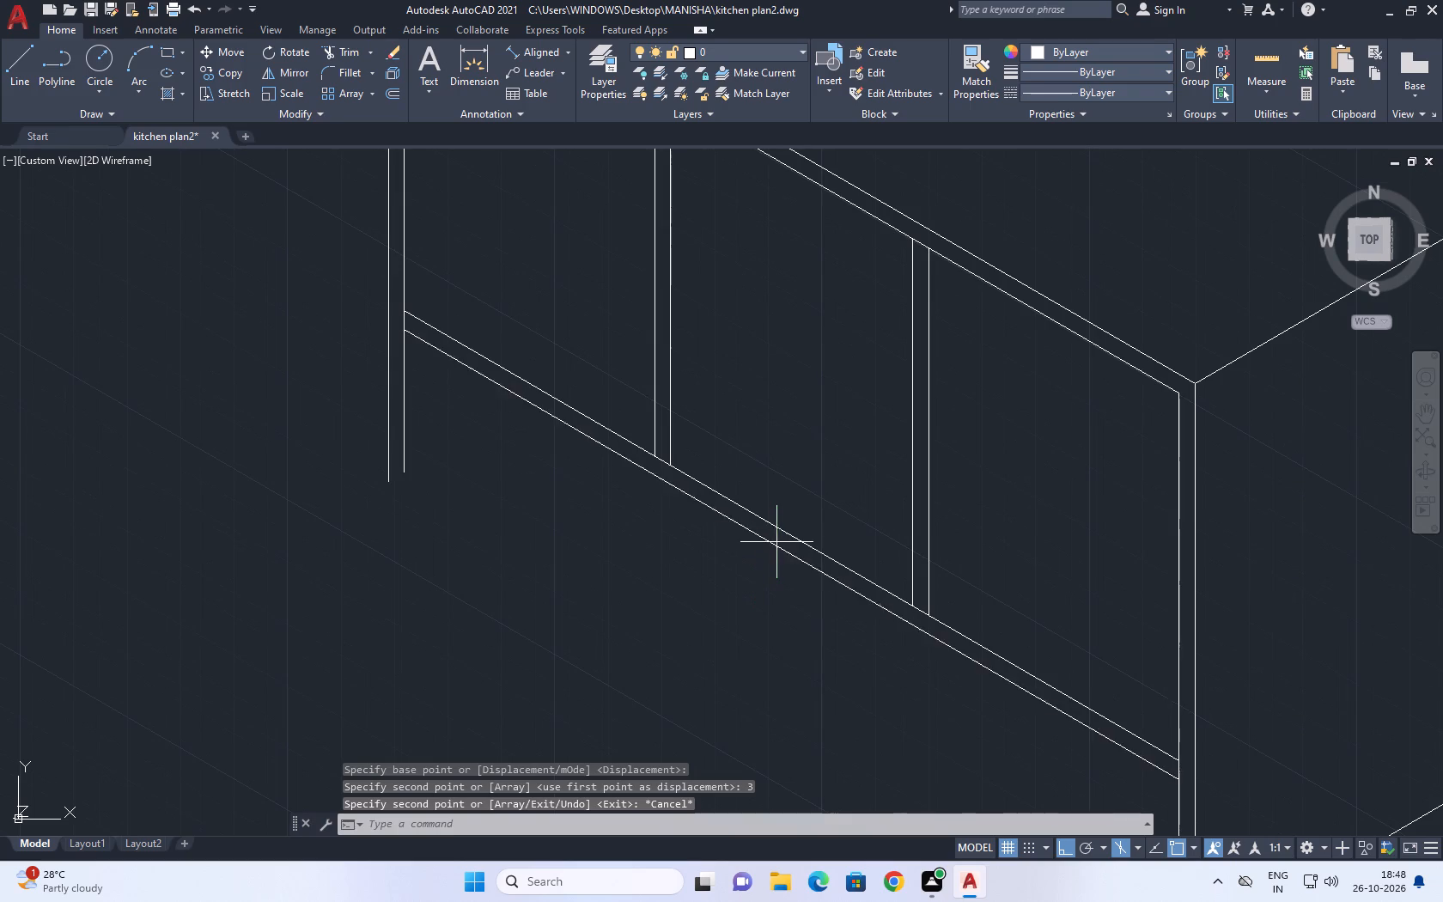
Move the lower crossing line on the island's long front face 3 units straight down.
left_click(776, 542)
left_click(763, 553)
middle_click_drag(804, 546, 793, 414)
scroll(793, 411, "up", 1)
type("m")
key("space")
left_click(790, 442)
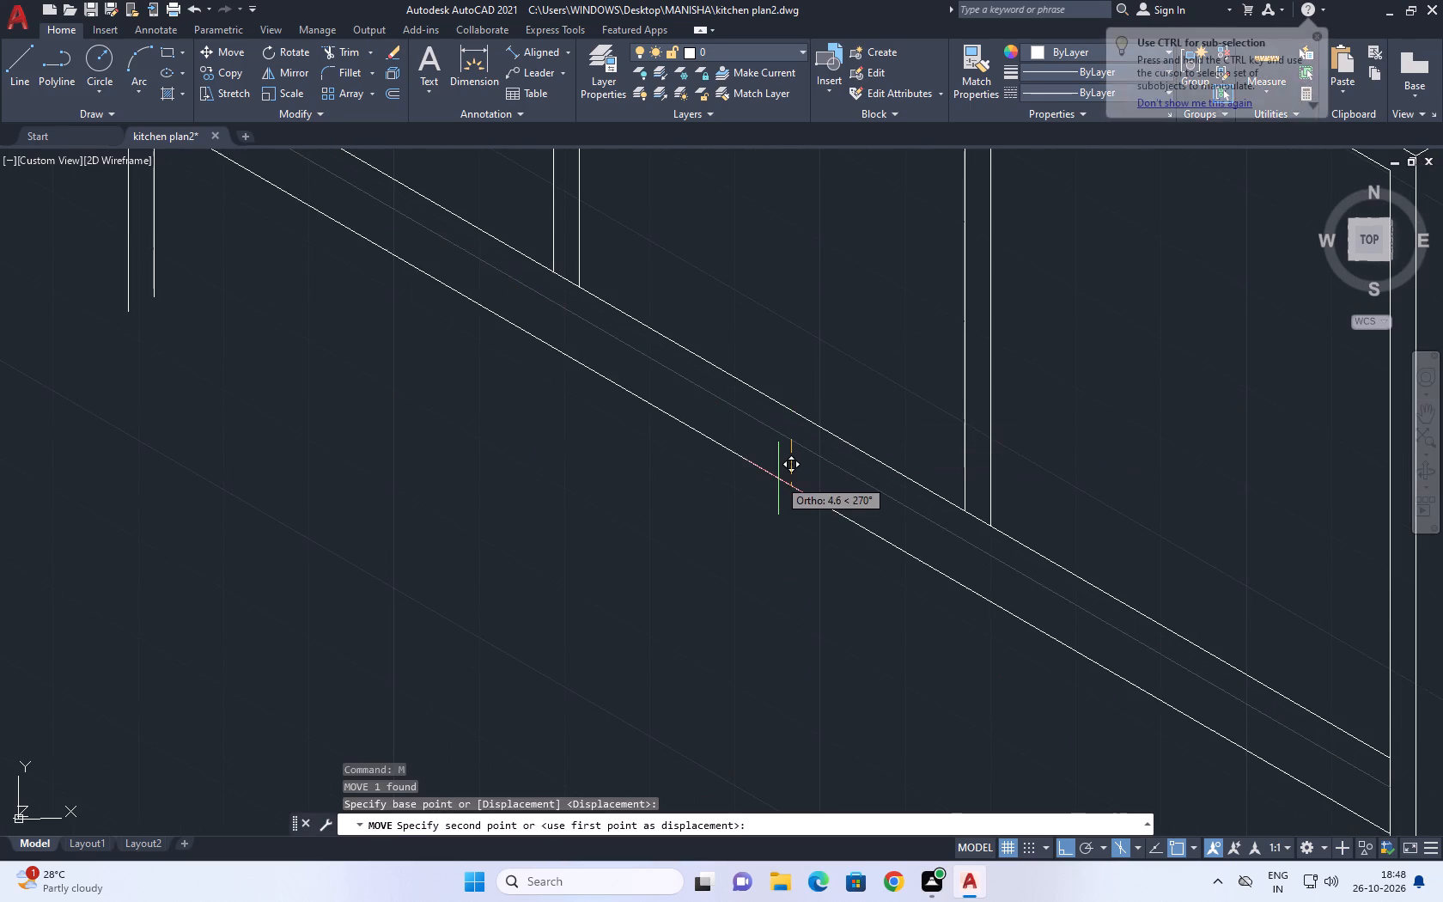
type("3")
key("space")
key("Escape")
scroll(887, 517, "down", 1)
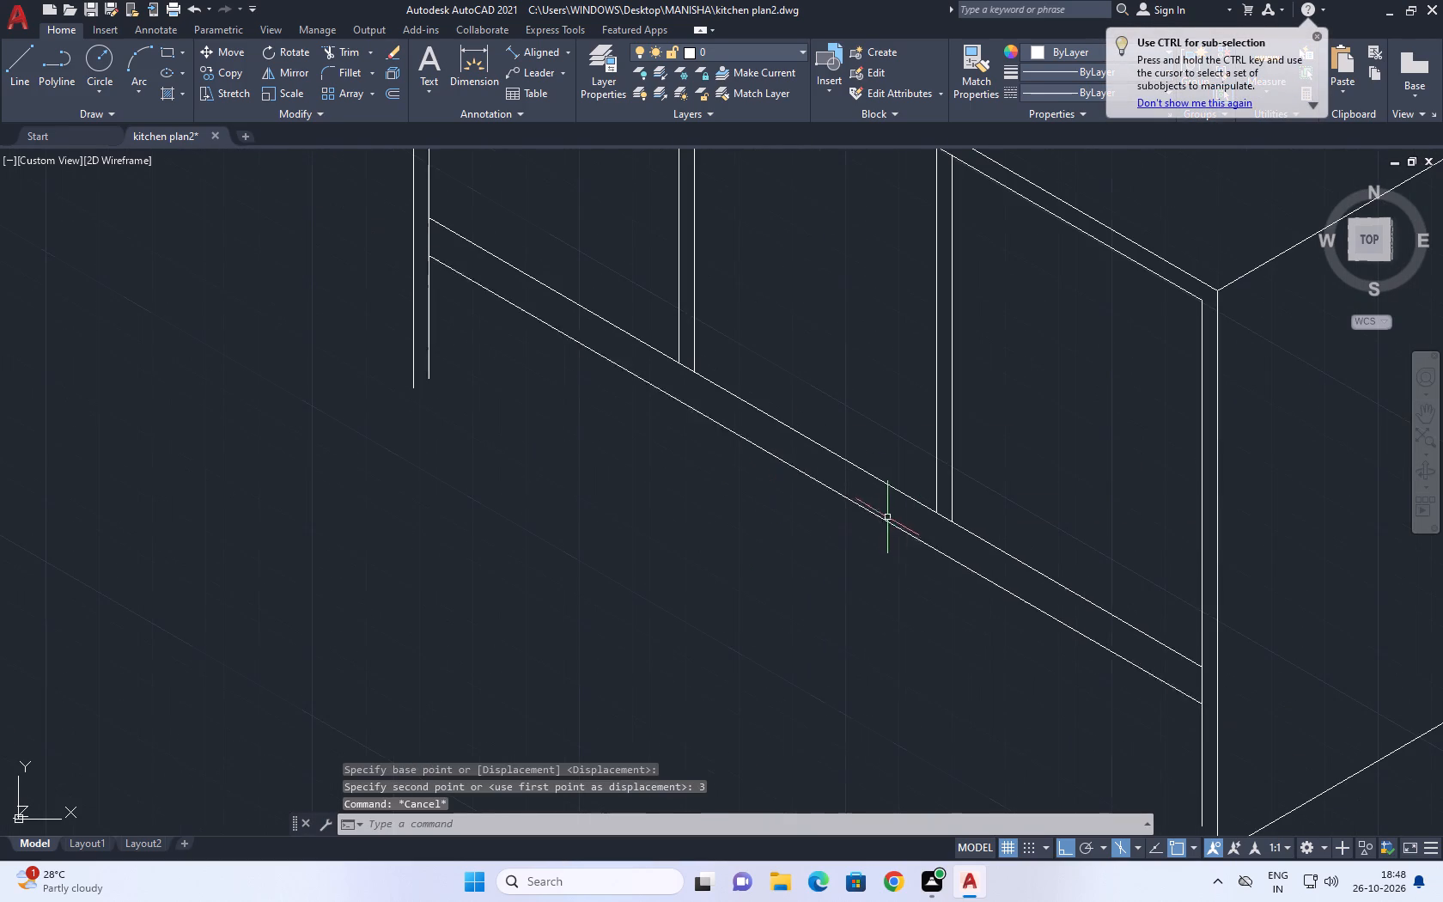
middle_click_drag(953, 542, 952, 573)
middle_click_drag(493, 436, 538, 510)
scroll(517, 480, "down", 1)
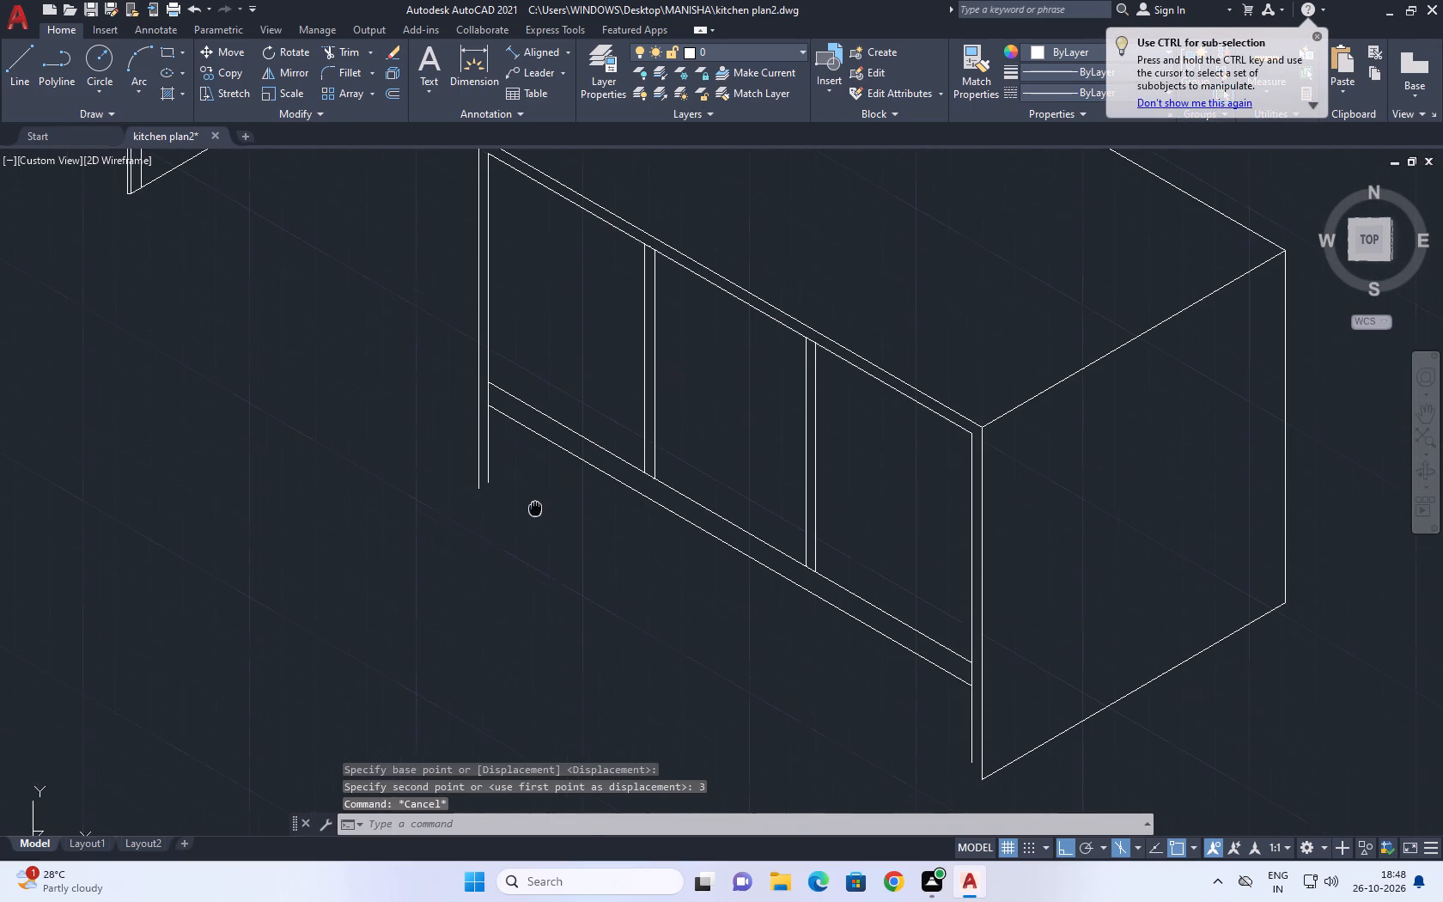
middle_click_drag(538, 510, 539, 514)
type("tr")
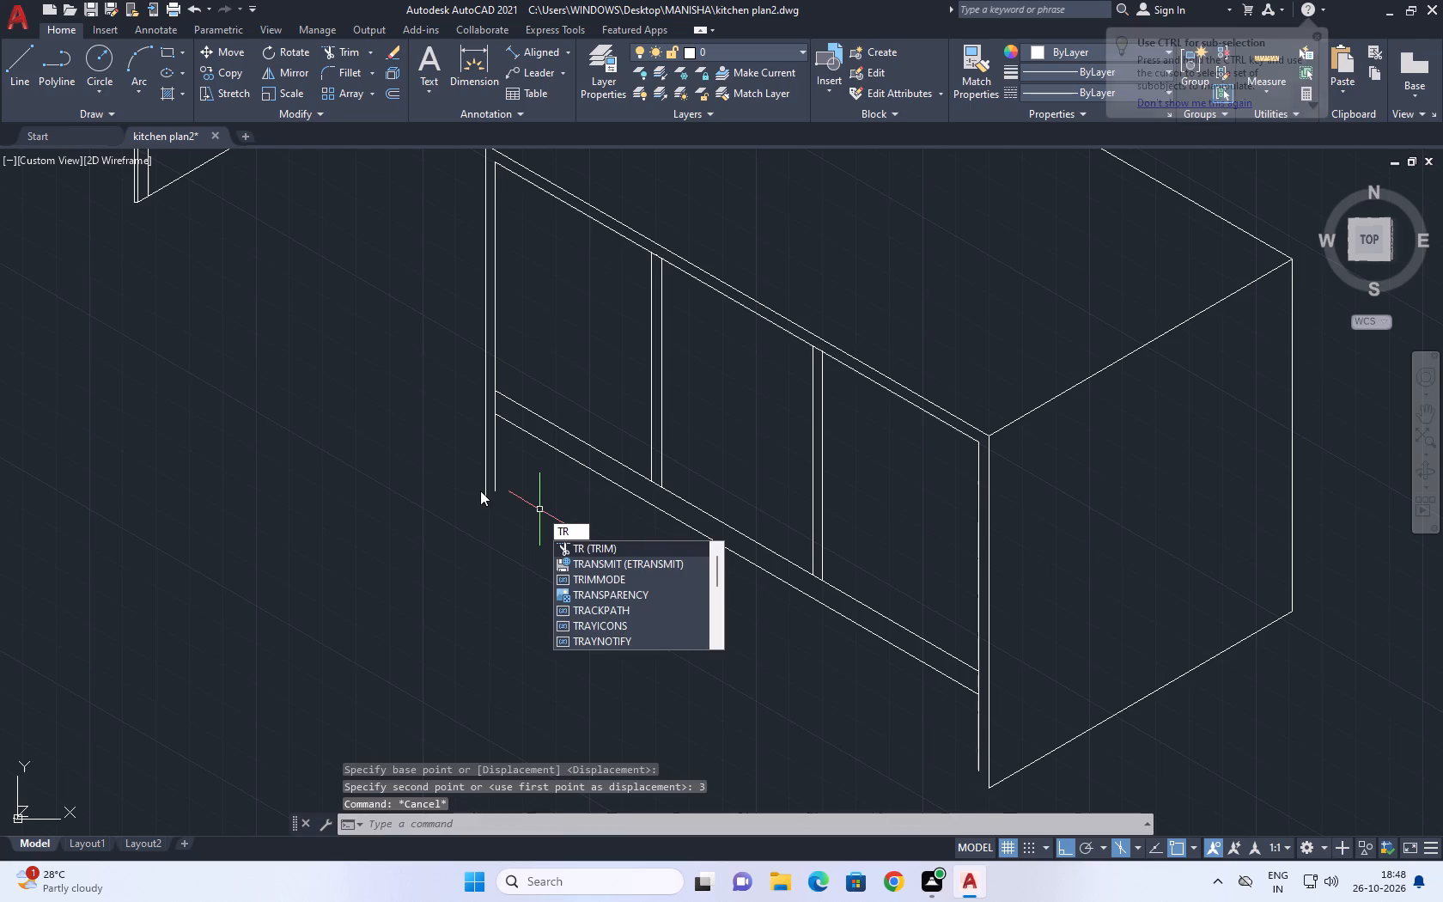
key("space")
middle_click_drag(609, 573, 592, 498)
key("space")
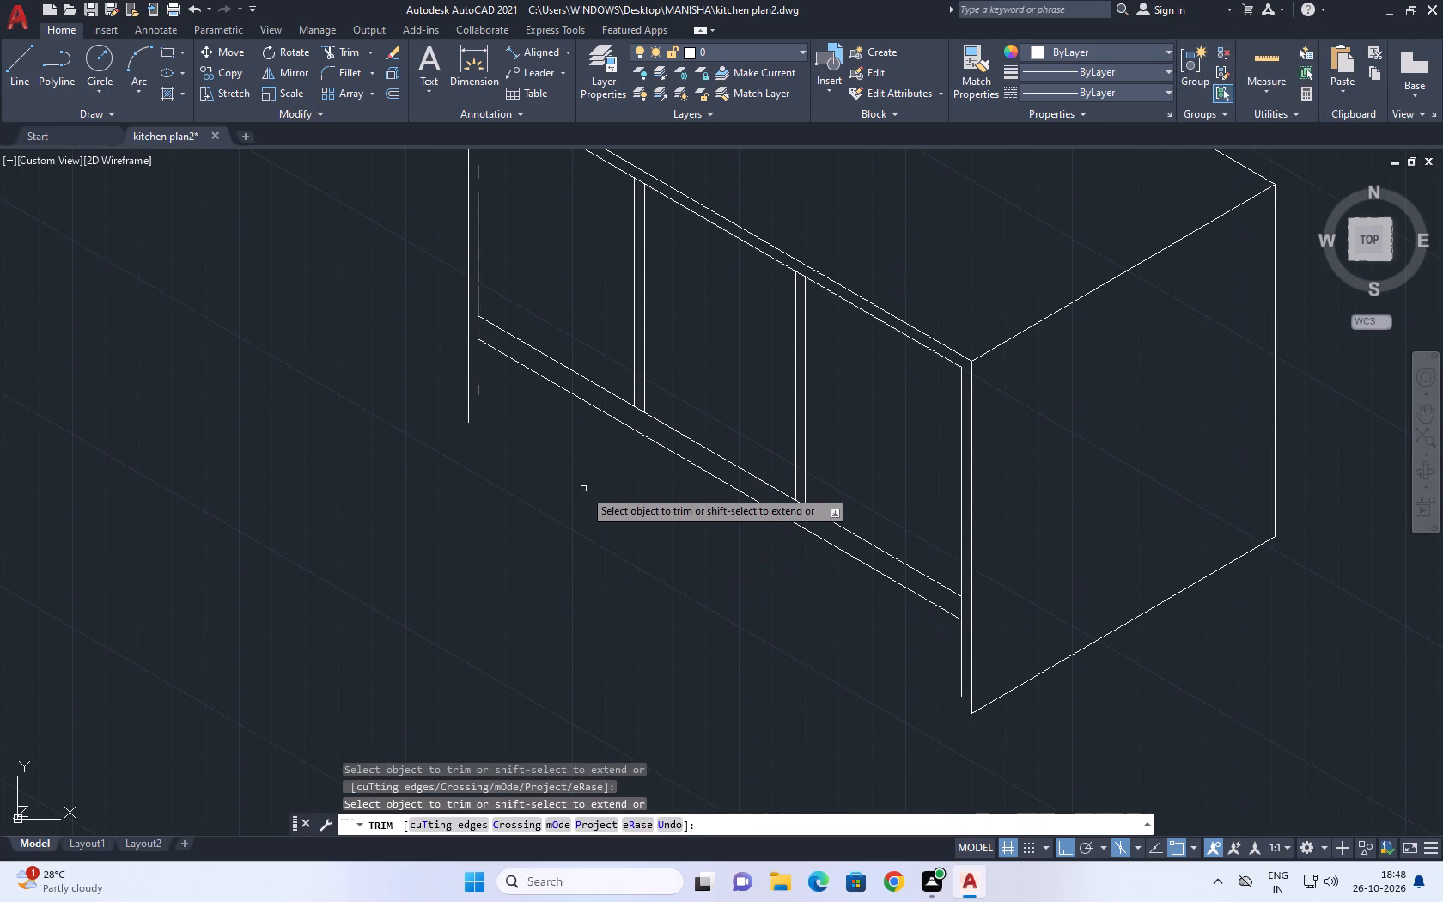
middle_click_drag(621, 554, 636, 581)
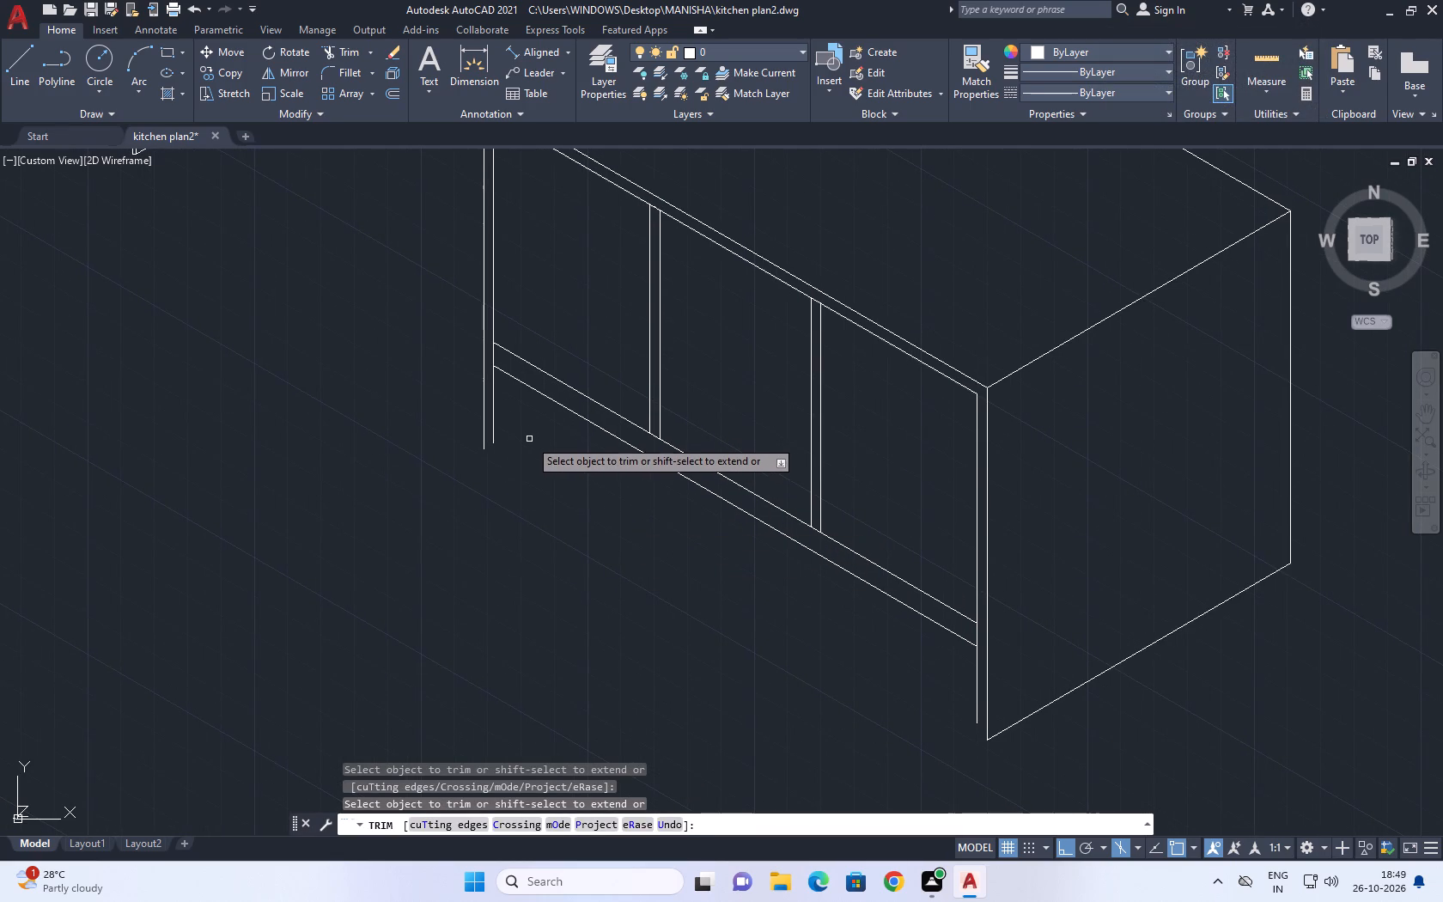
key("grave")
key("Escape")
Draw a line about 32 units long at 30° from the foot of the long face's far left vertical edge.
key("l")
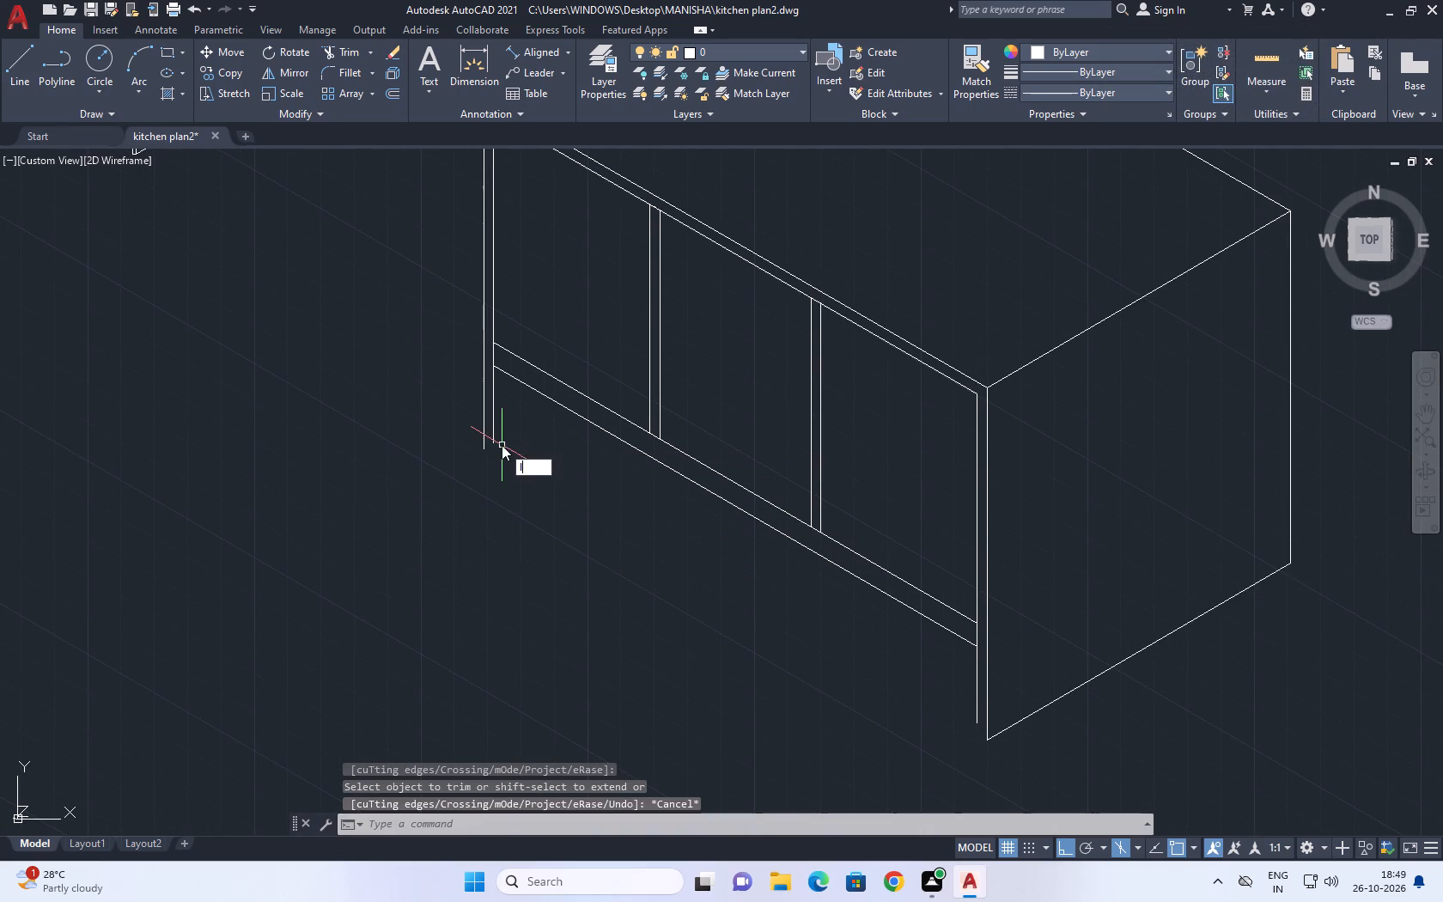
key("space")
scroll(464, 472, "up", 2)
left_click(513, 420)
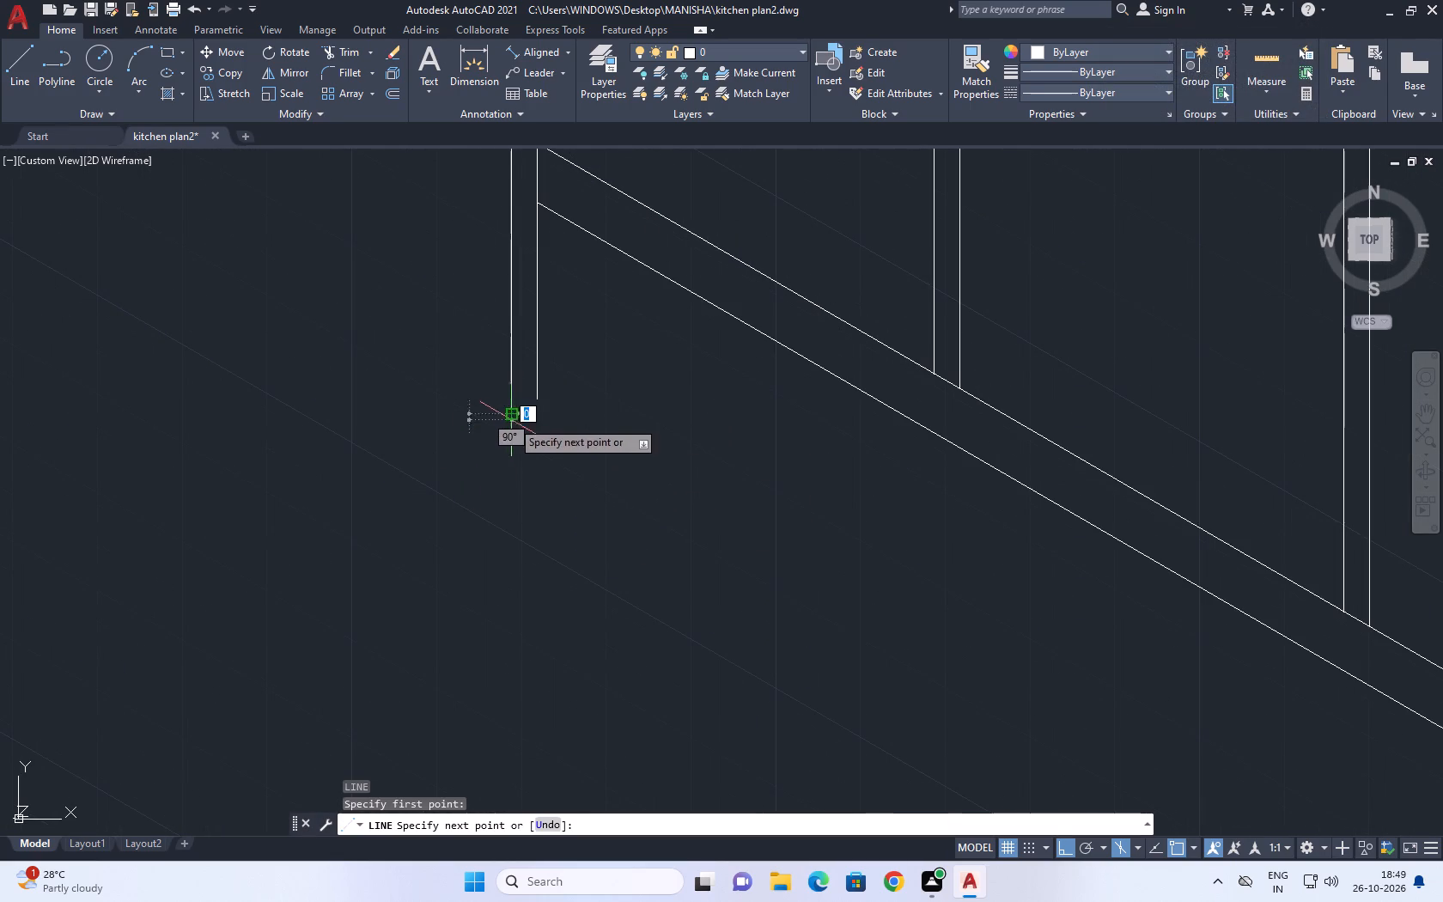
key("F5")
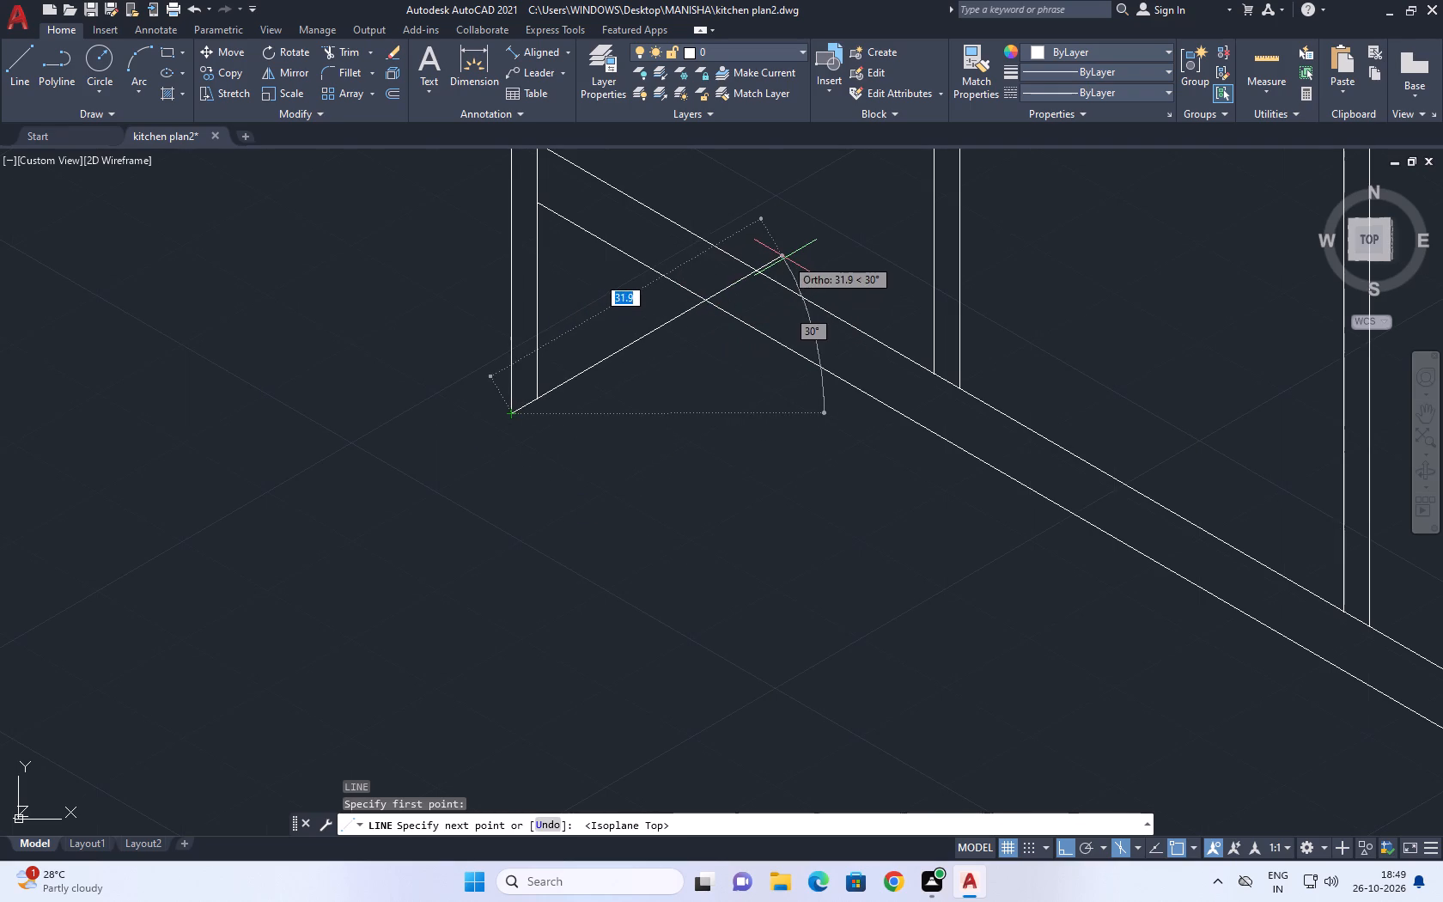
left_click(787, 258)
key("space")
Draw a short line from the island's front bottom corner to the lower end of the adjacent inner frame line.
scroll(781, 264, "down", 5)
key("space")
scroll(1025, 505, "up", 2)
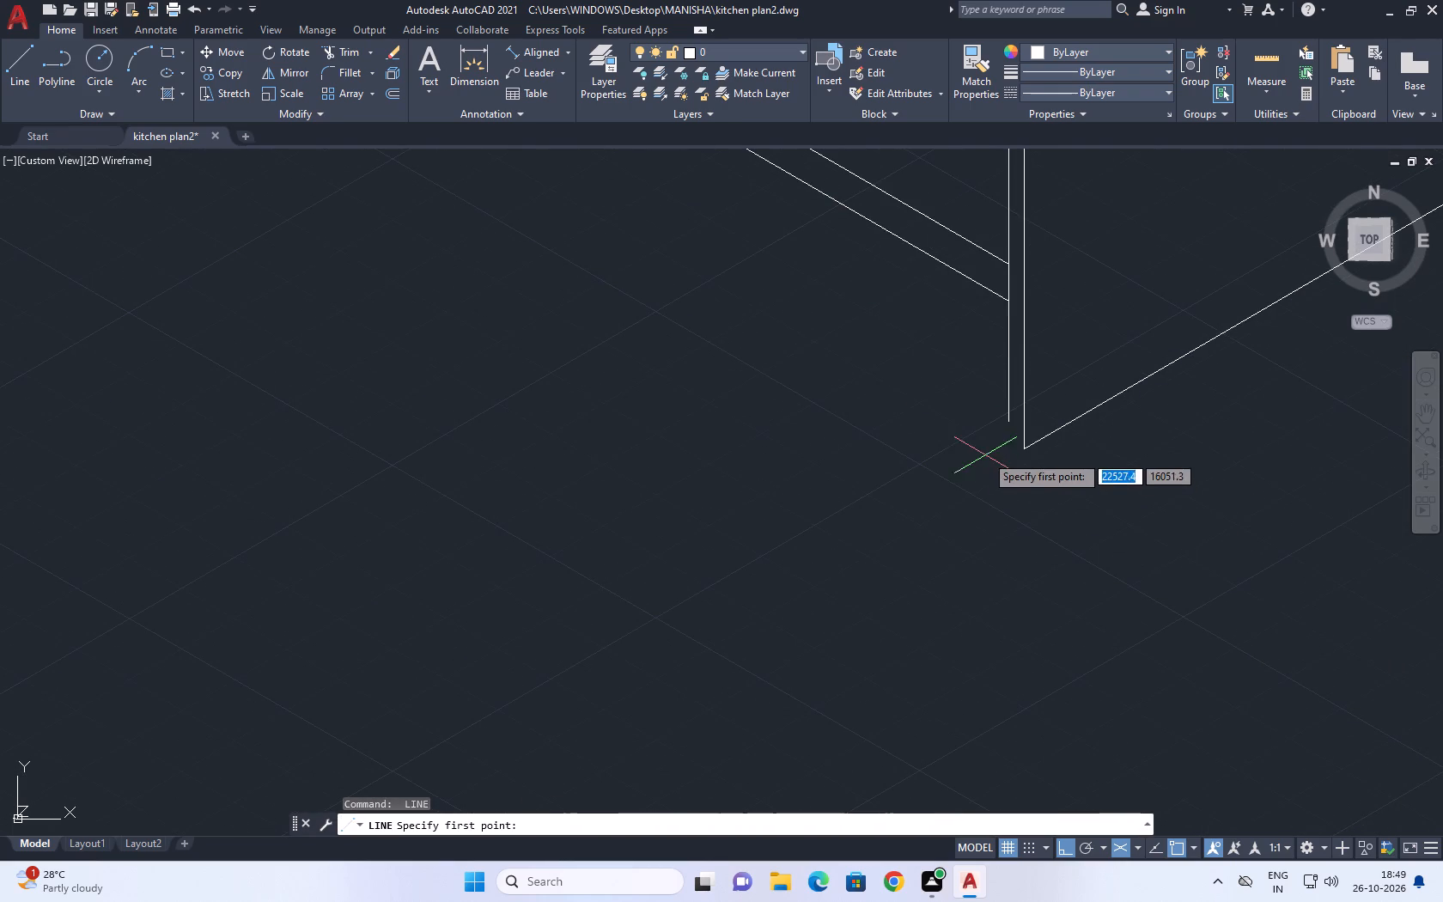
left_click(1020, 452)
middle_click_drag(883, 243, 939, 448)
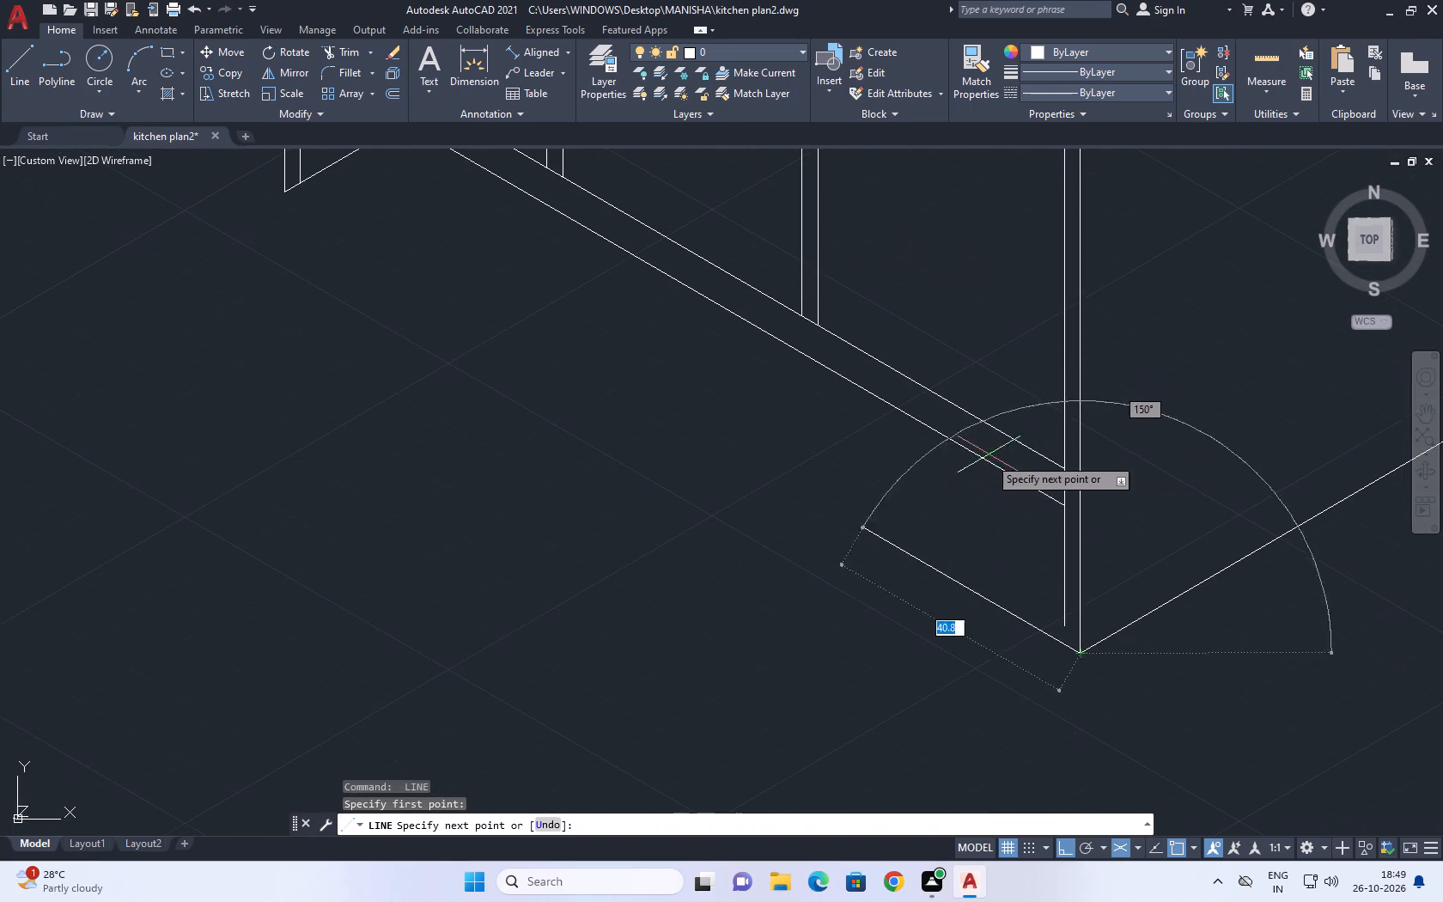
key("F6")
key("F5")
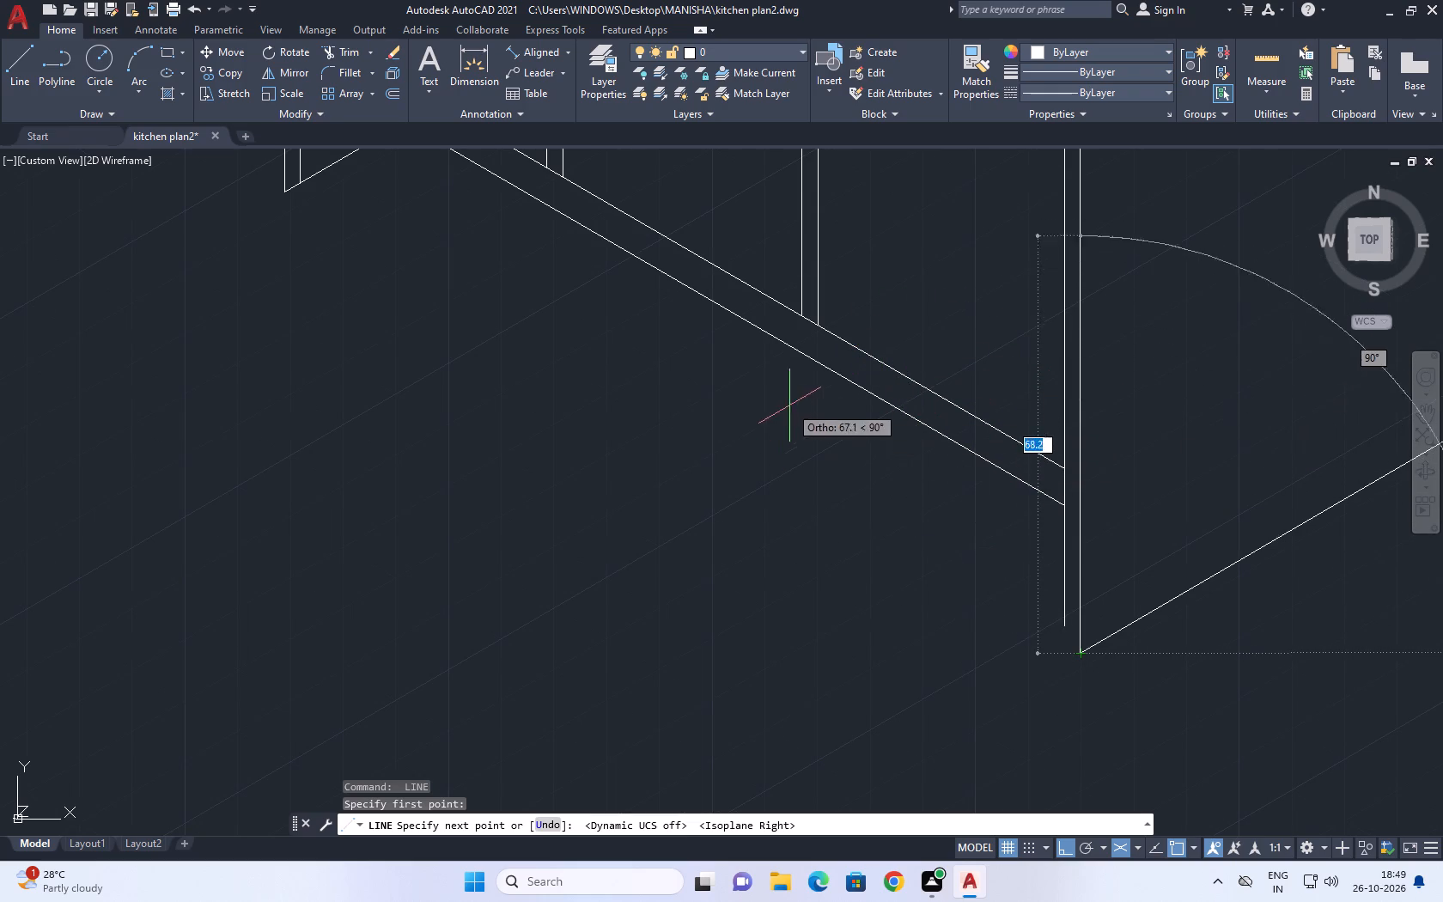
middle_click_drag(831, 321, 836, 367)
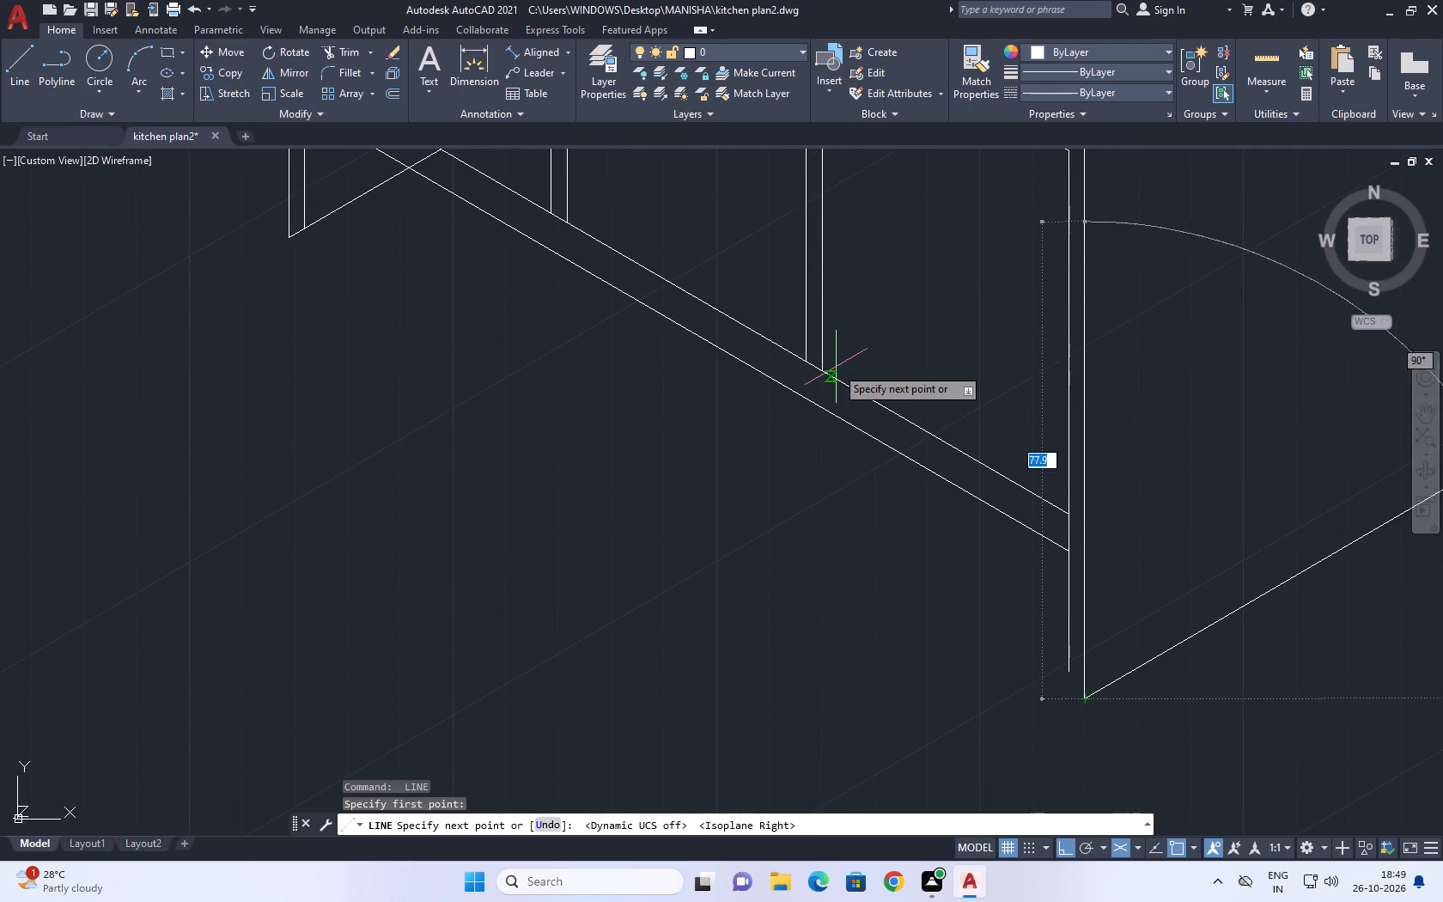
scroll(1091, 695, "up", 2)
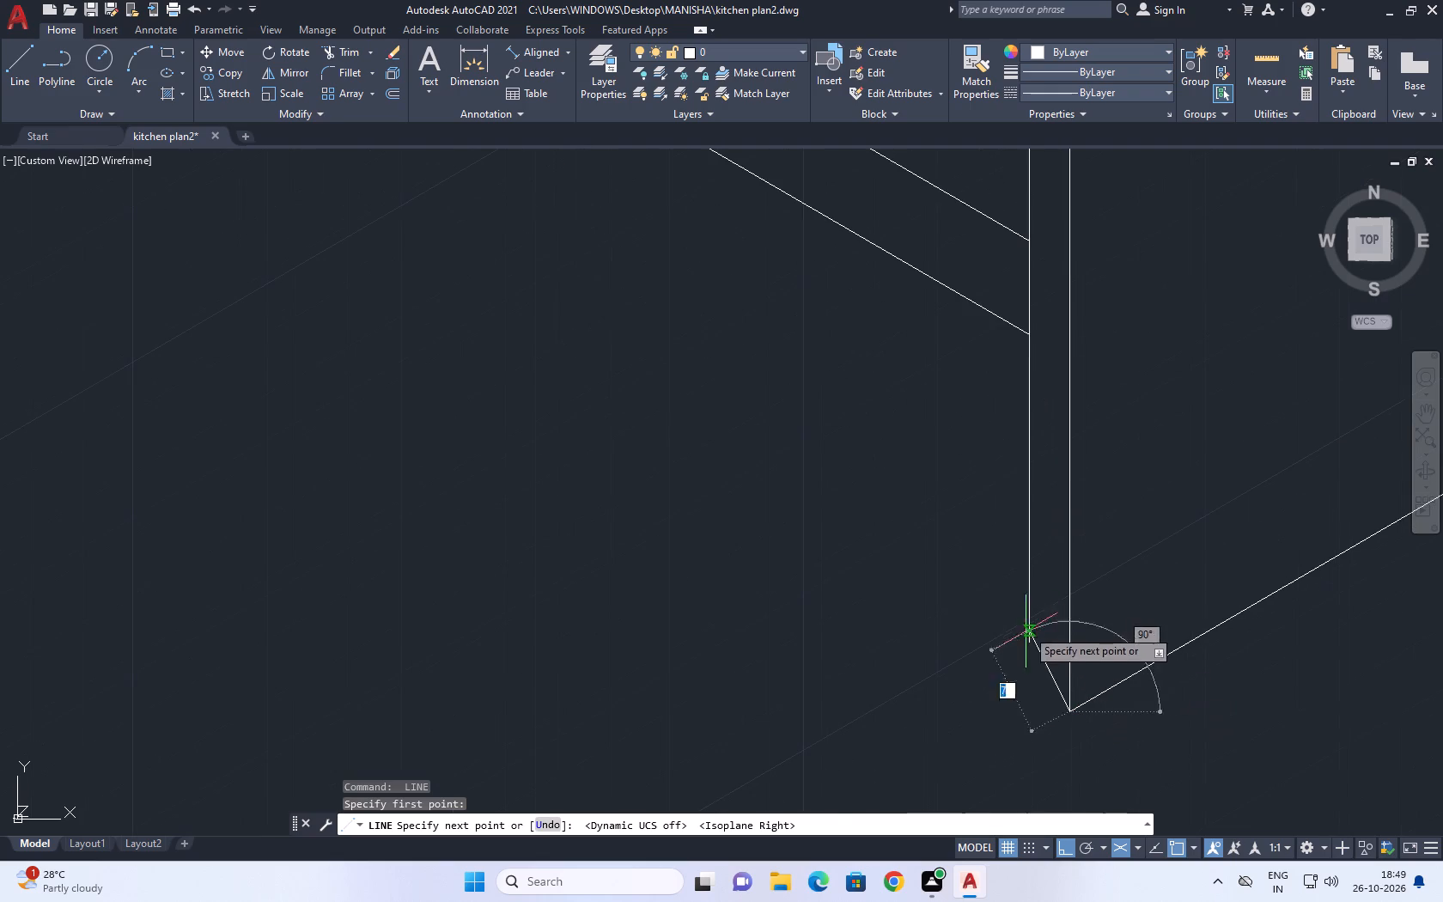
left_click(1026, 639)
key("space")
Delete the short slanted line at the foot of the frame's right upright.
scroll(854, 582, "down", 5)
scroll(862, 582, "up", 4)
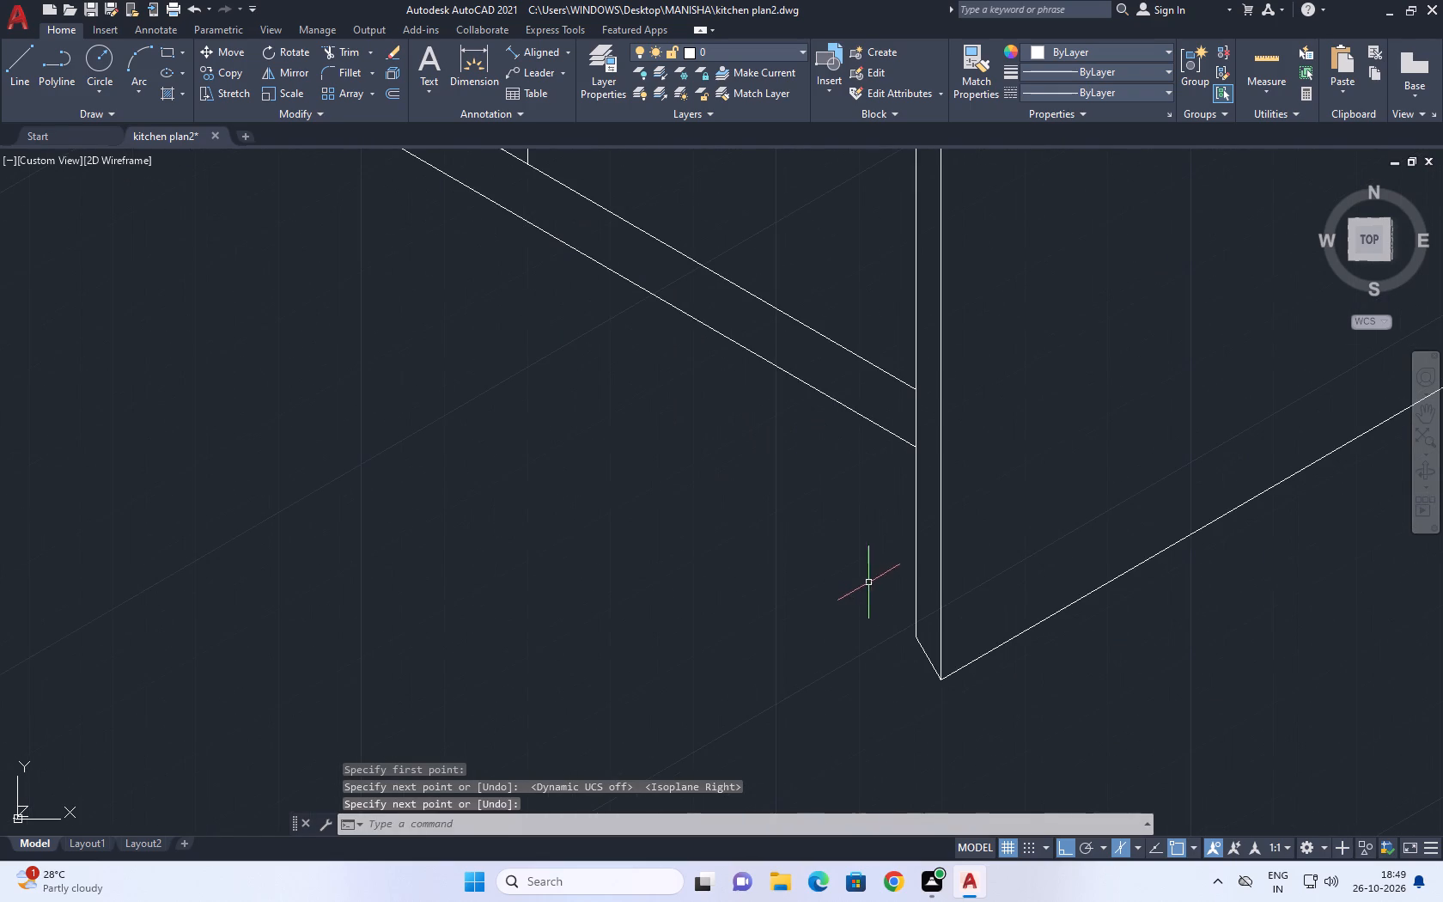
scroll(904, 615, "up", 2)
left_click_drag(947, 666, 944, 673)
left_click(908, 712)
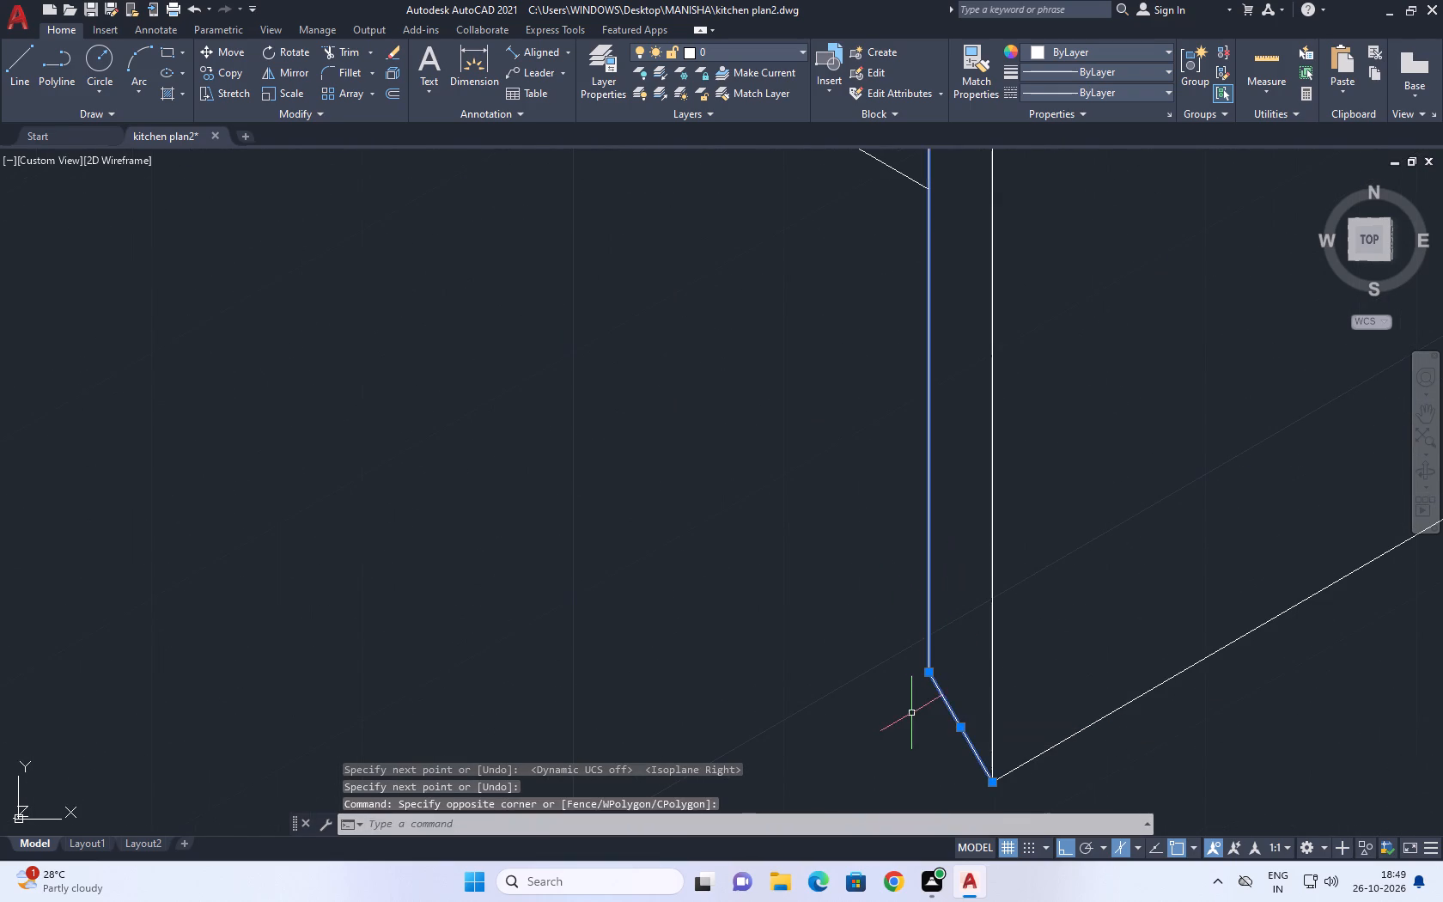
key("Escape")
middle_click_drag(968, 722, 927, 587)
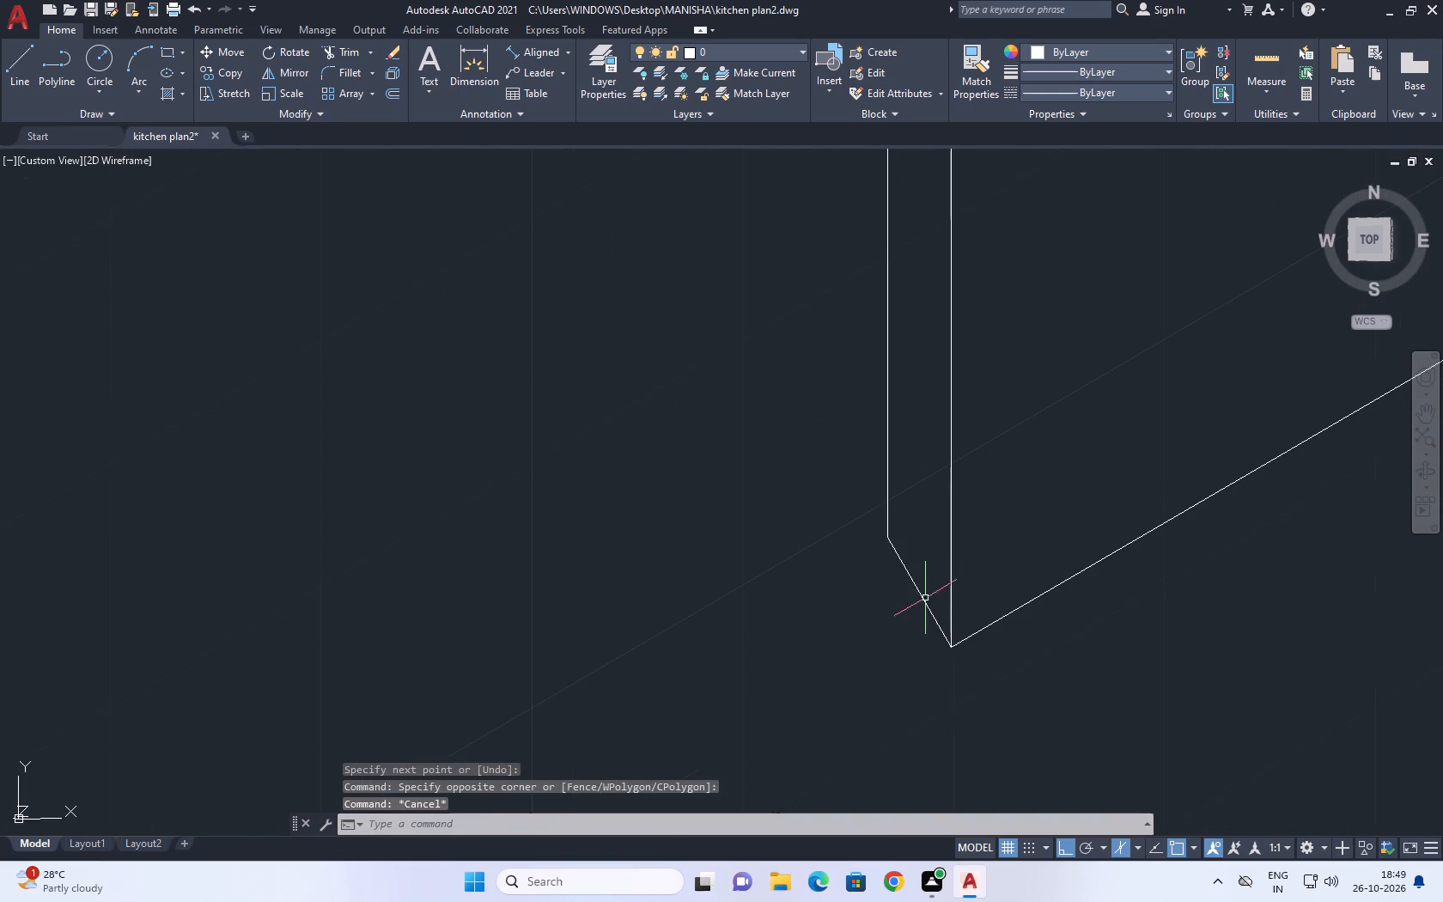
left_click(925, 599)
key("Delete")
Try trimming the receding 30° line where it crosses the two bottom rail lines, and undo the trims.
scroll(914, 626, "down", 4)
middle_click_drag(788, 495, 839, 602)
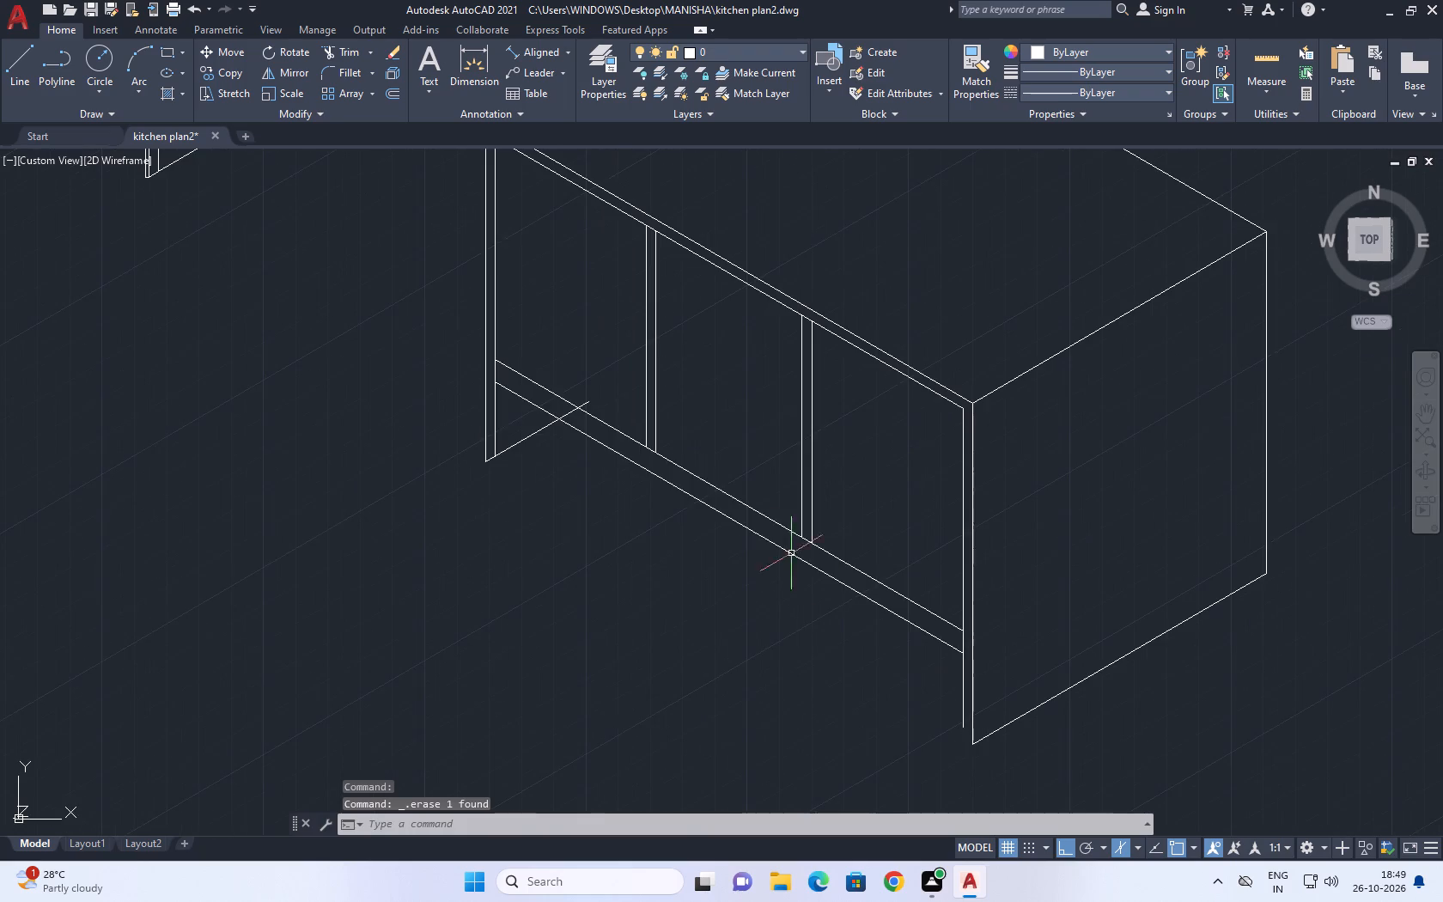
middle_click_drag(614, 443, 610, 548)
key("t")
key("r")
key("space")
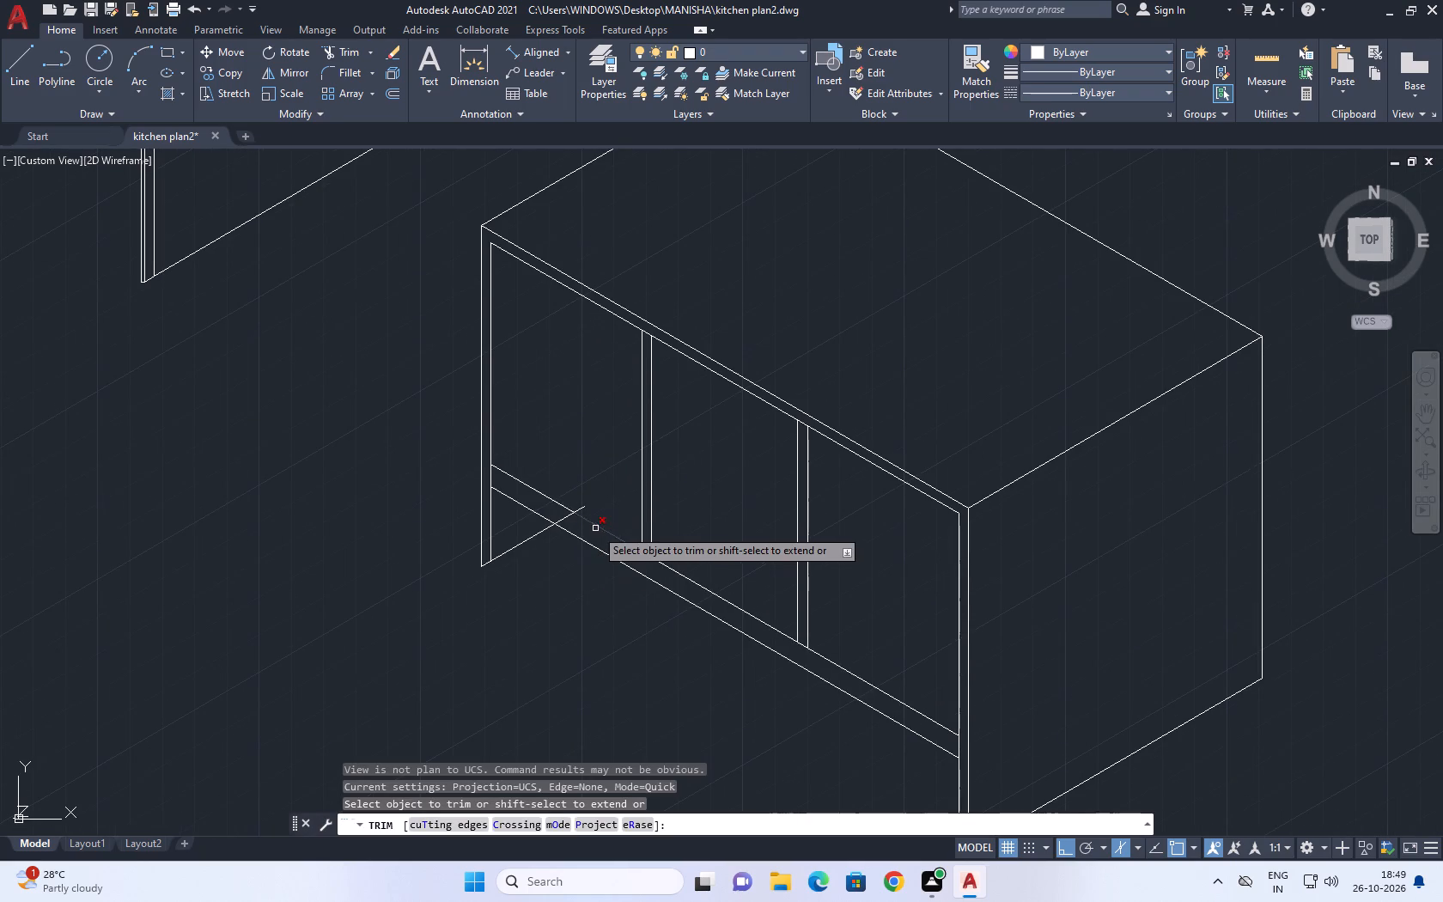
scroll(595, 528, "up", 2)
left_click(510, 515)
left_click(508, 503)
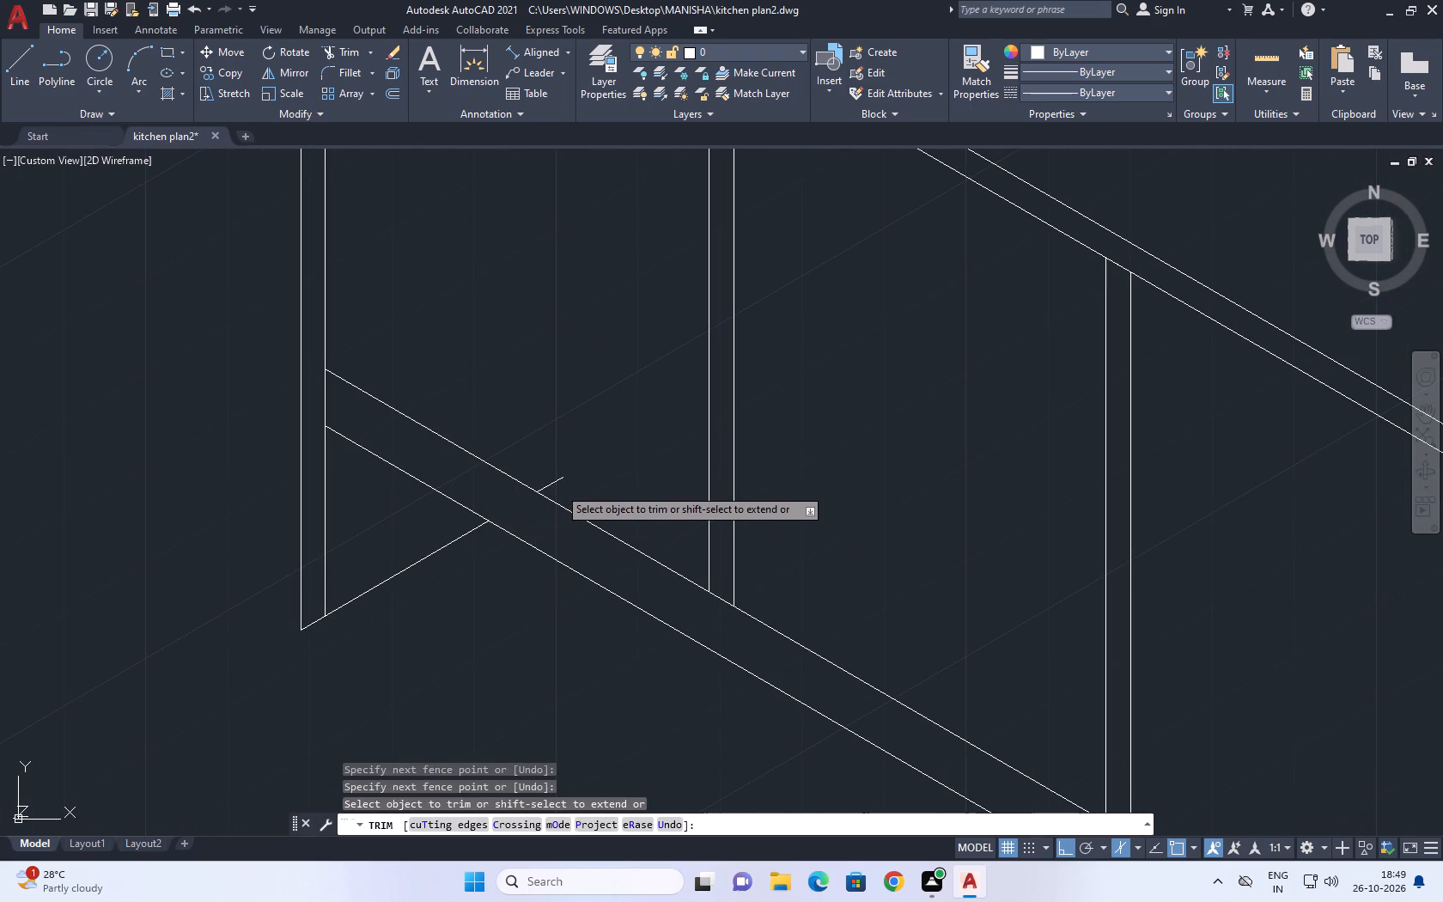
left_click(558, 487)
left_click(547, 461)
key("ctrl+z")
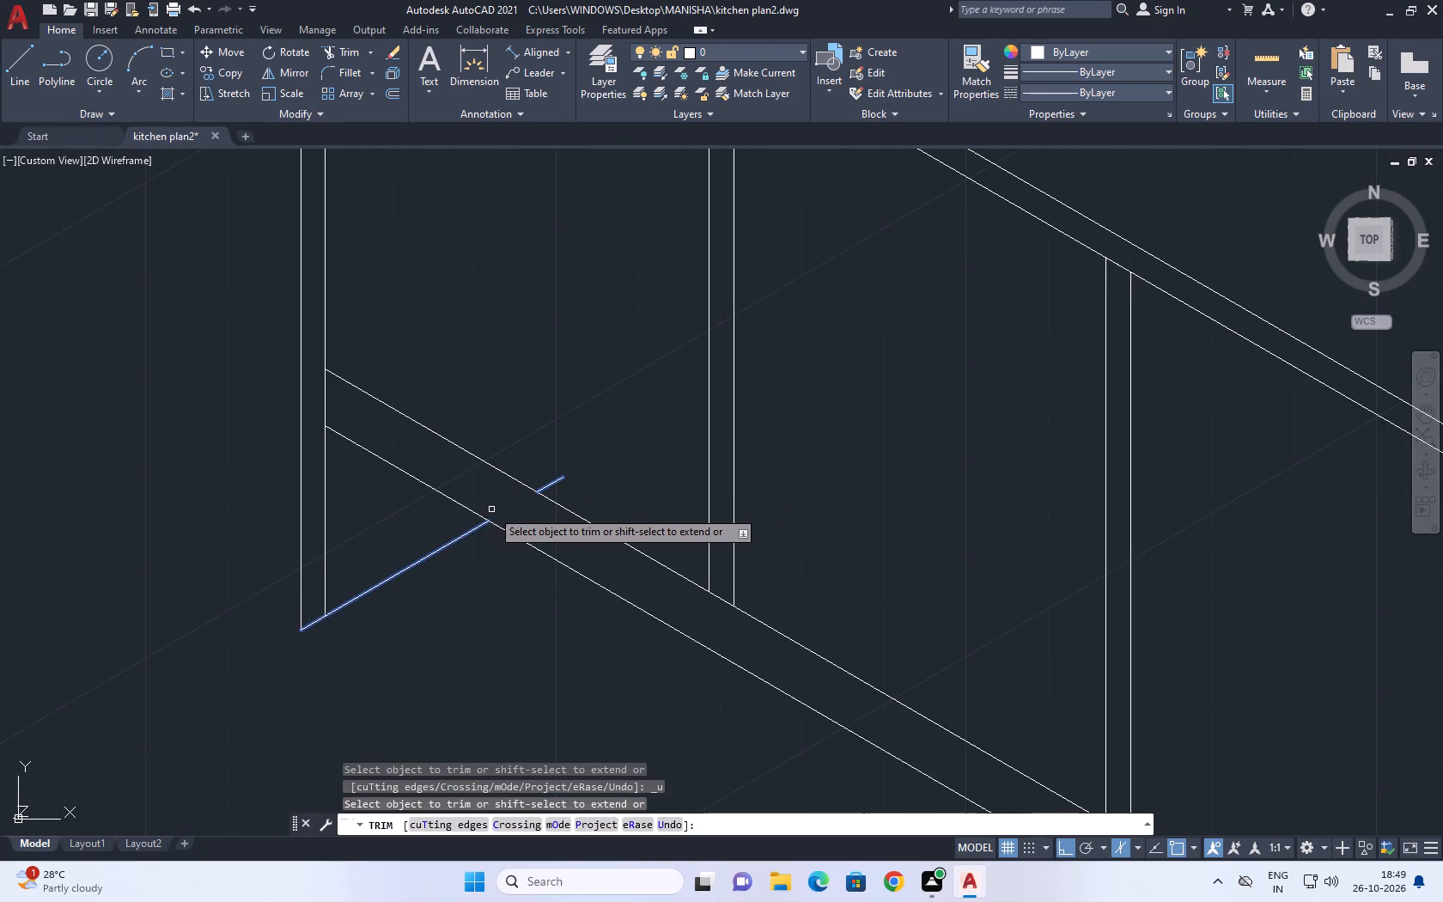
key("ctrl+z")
Trim both rail lines between the left upright and the receding line, and the receding line's end past the upper rail line.
left_click(537, 475)
left_click(511, 511)
scroll(566, 506, "up", 2)
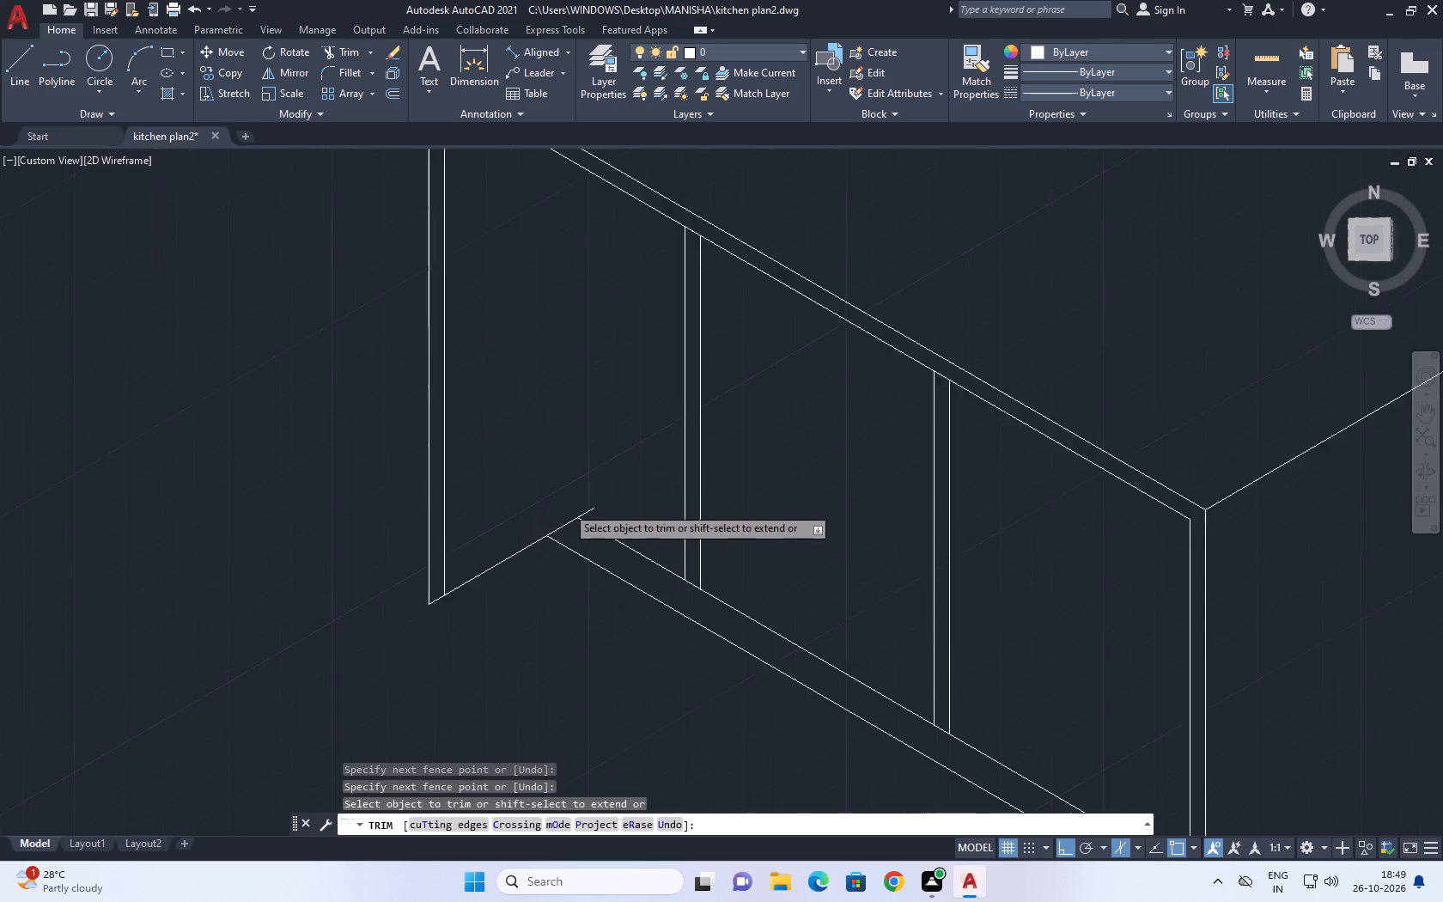
left_click(599, 518)
scroll(642, 493, "down", 5)
key("Escape")
Draw a vertical line from the corner of the receding line and upper rail line up past the face's top edge.
middle_click_drag(625, 442, 619, 492)
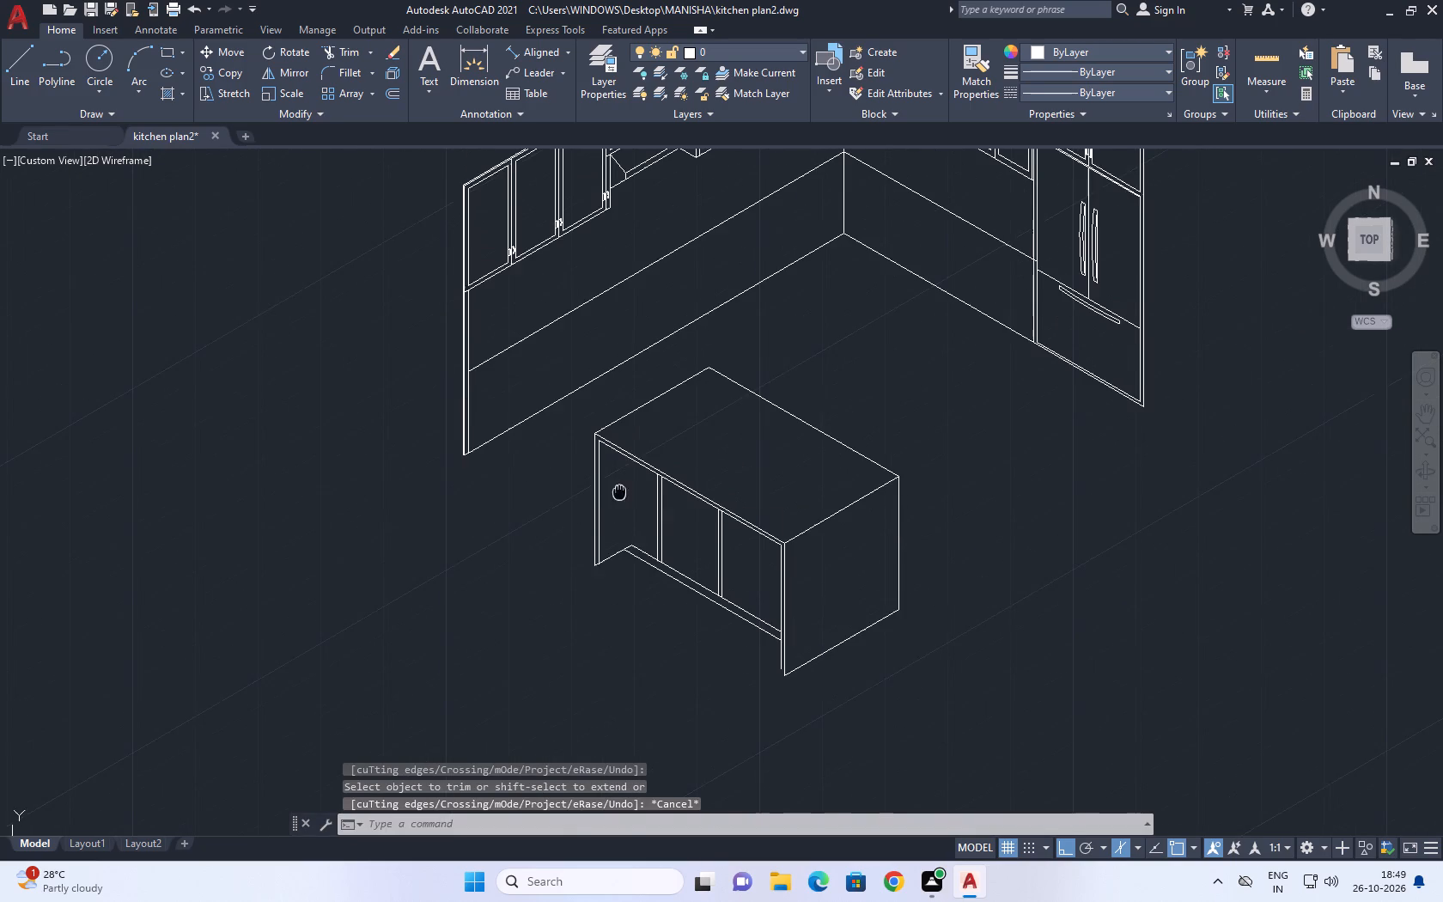
middle_click_drag(619, 492, 619, 493)
type("l")
key("space")
scroll(610, 549, "up", 2)
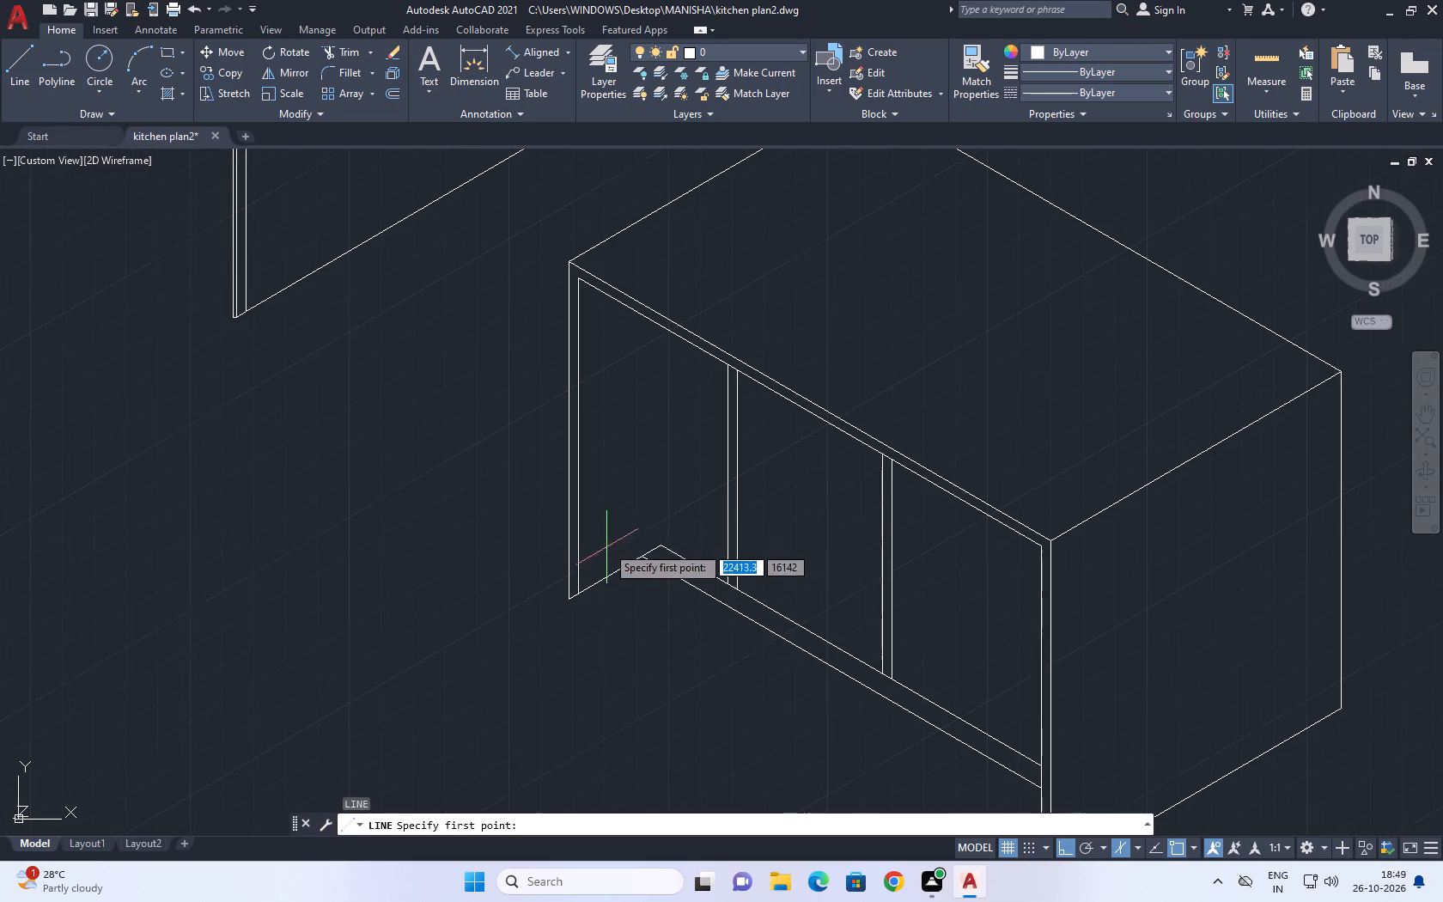
left_click(663, 544)
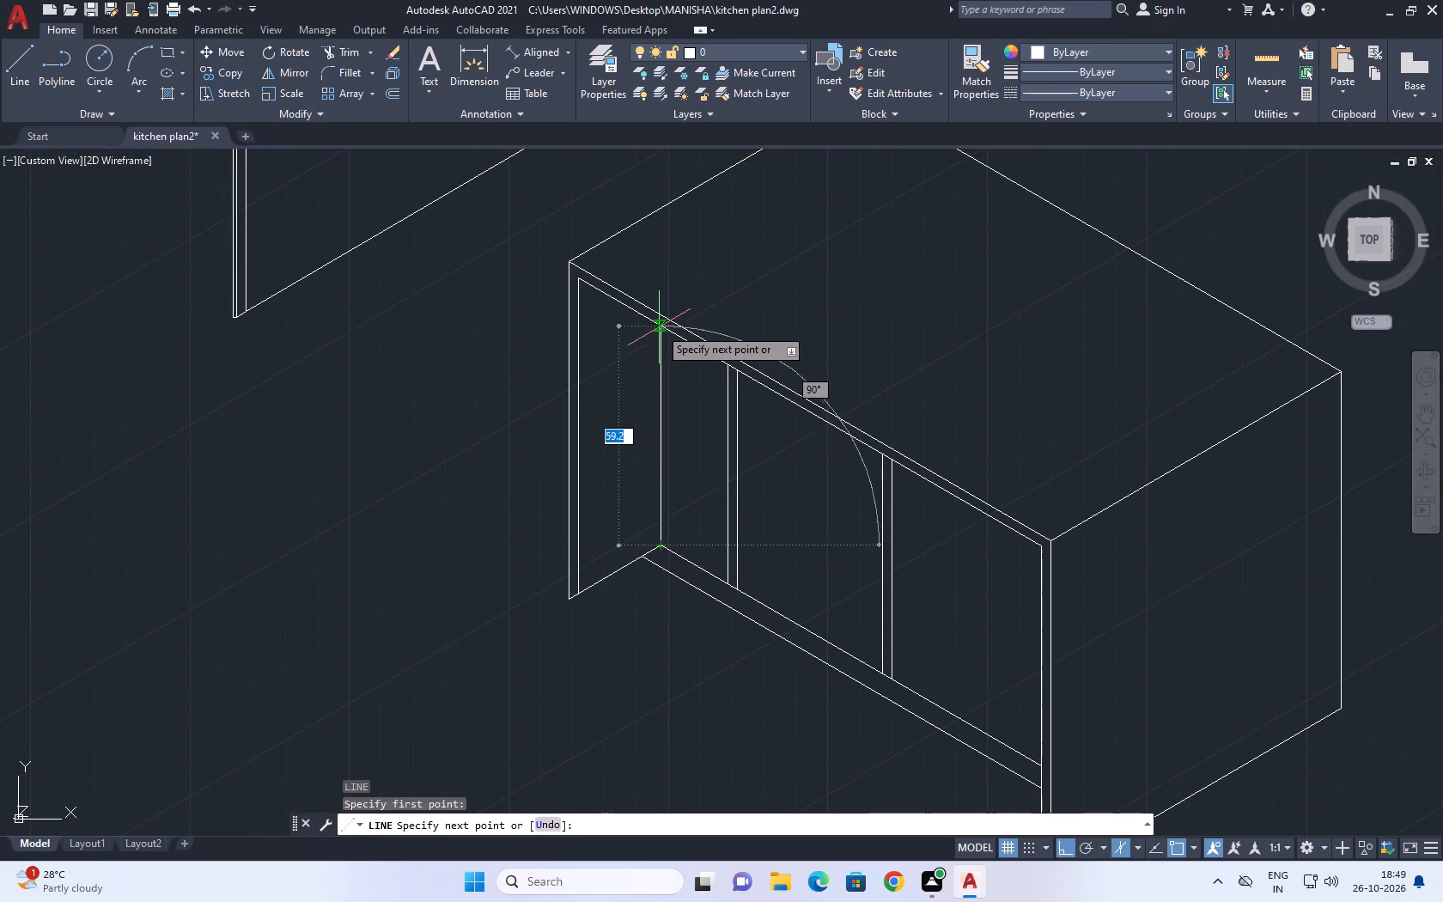
left_click(667, 277)
key("space")
Trim the new vertical line above the inner top frame line.
scroll(665, 276, "up", 1)
key("t")
key("r")
key("space")
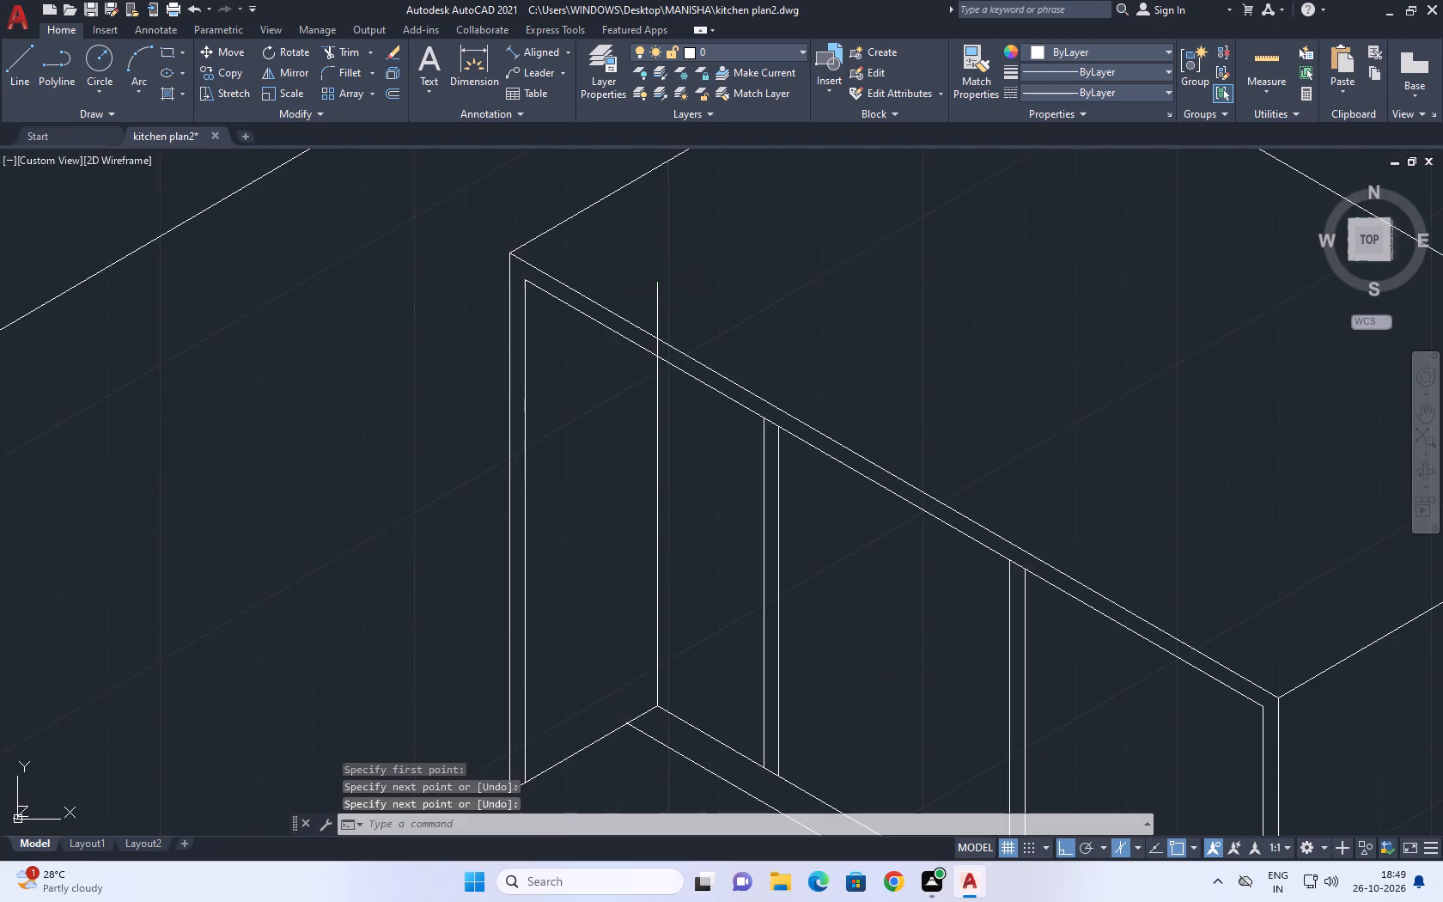
scroll(642, 277, "up", 3)
left_click_drag(782, 334, 772, 335)
left_click(673, 302)
left_click(700, 562)
left_click(648, 540)
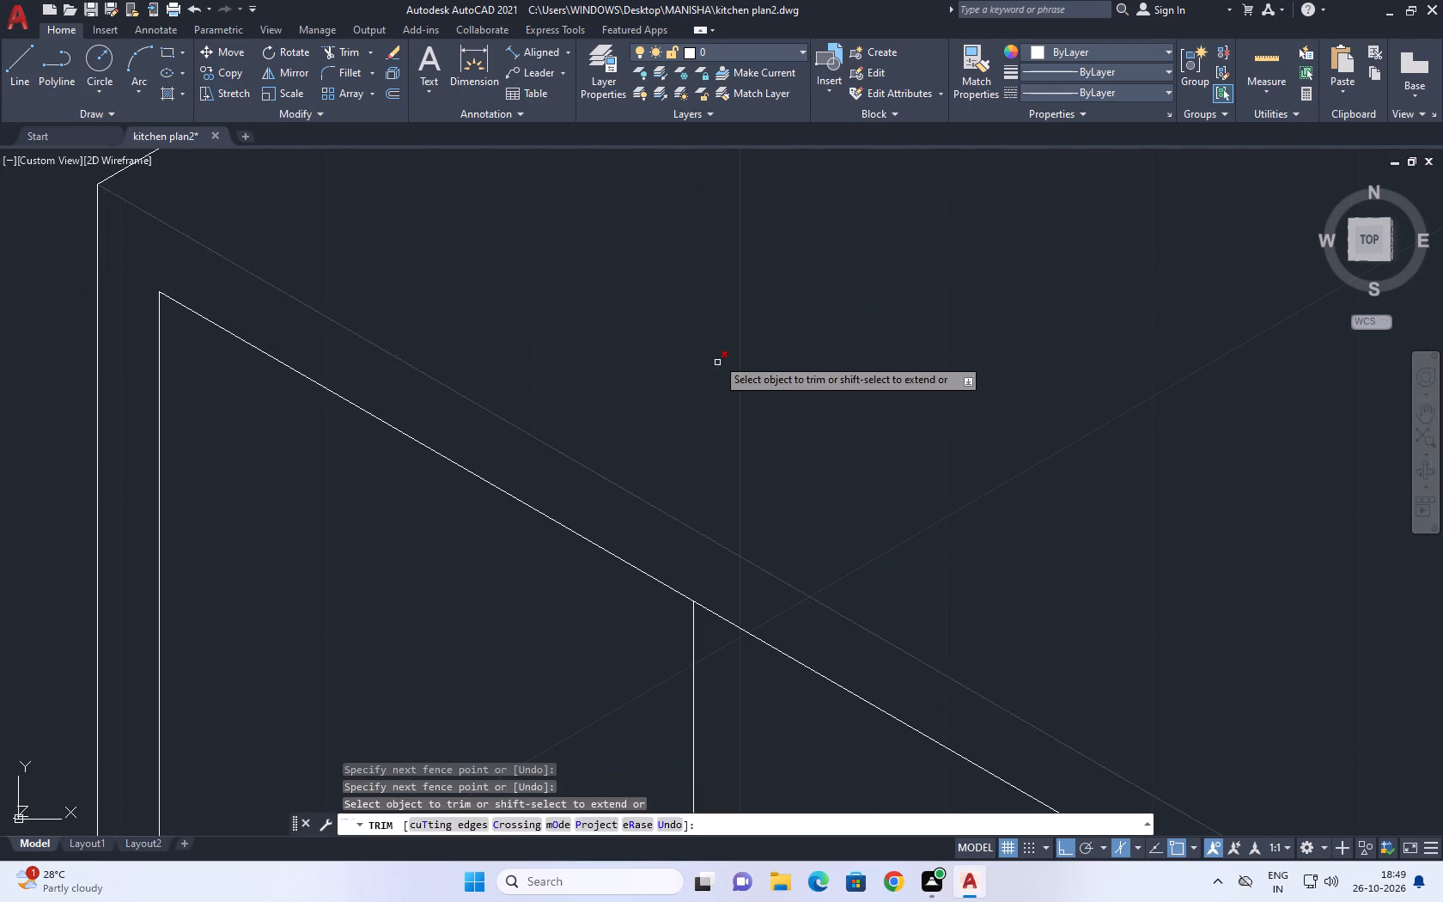
scroll(715, 352, "down", 7)
key("space")
Draw a short line from the island's front bottom corner along the long face, past the inner frame line.
middle_click_drag(813, 516, 684, 229)
middle_click(684, 229)
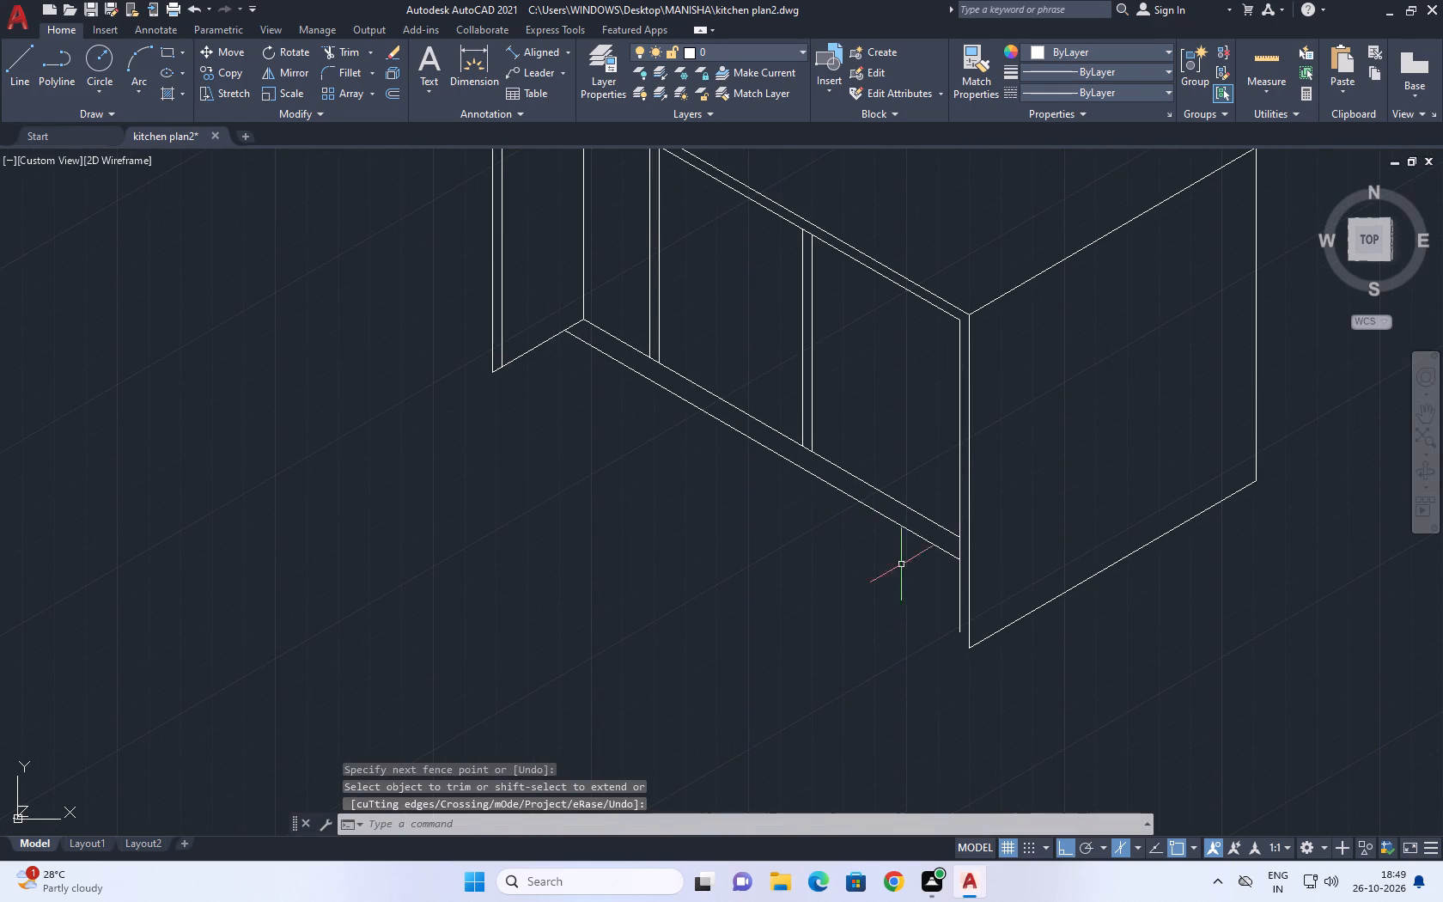
middle_click_drag(956, 613, 868, 595)
scroll(881, 646, "up", 3)
type("l")
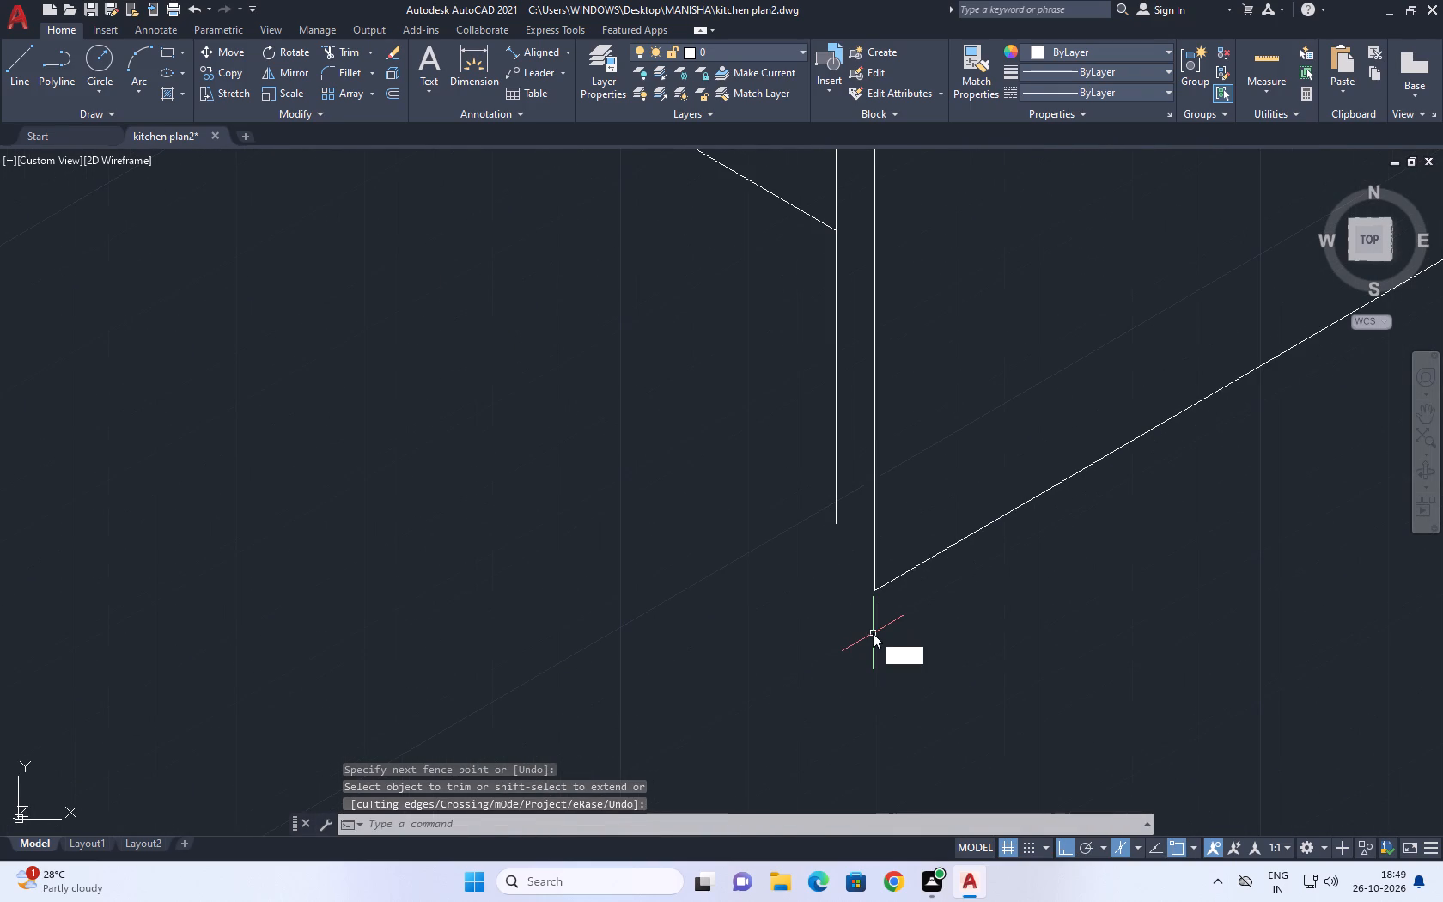
key("space")
scroll(854, 608, "up", 2)
left_click(904, 572)
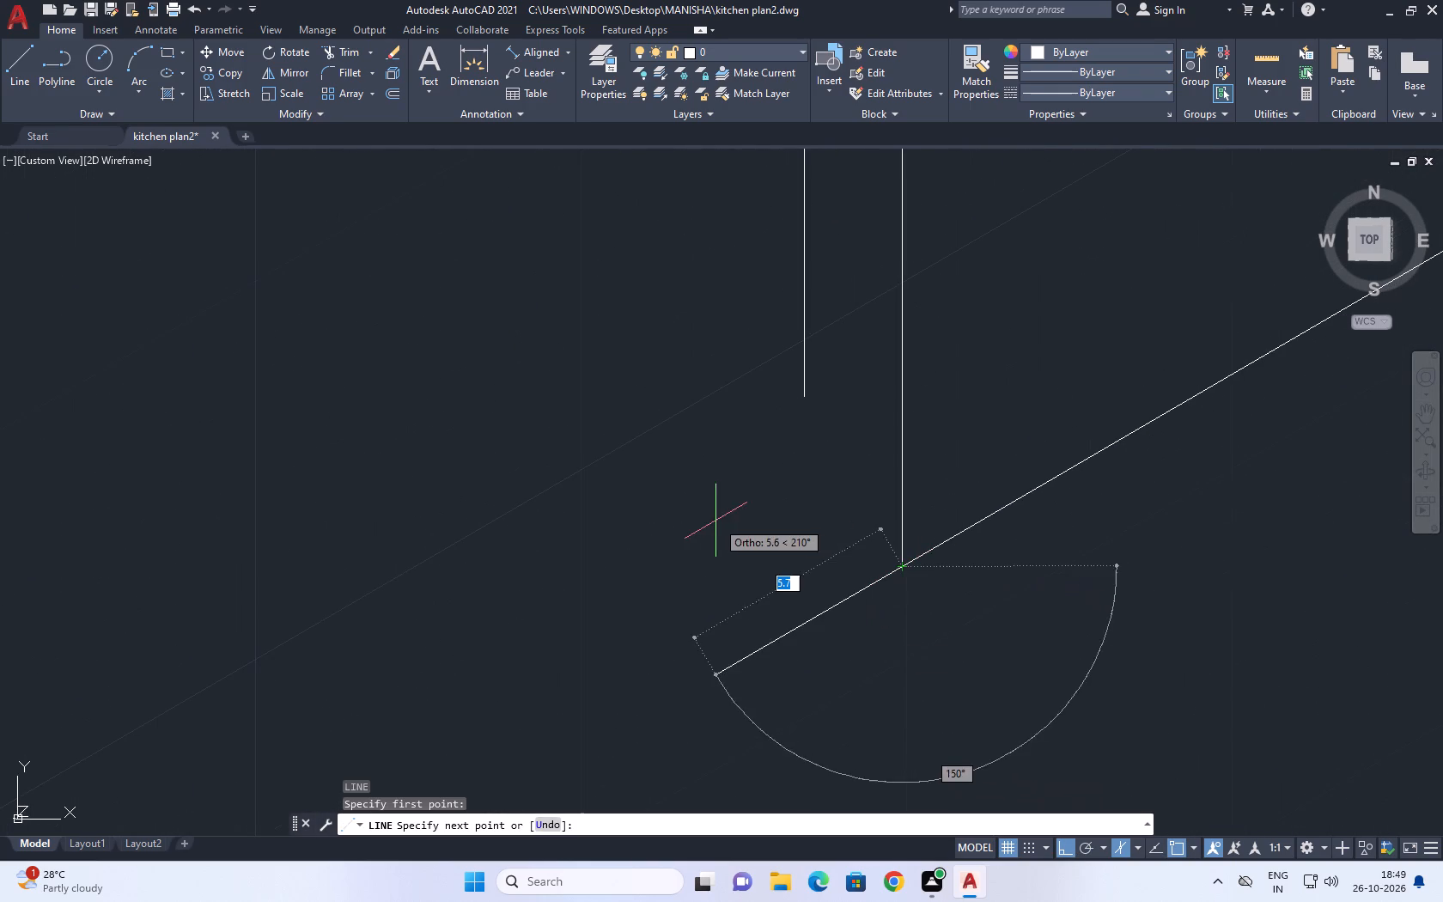
key("F5")
left_click(661, 488)
key("space")
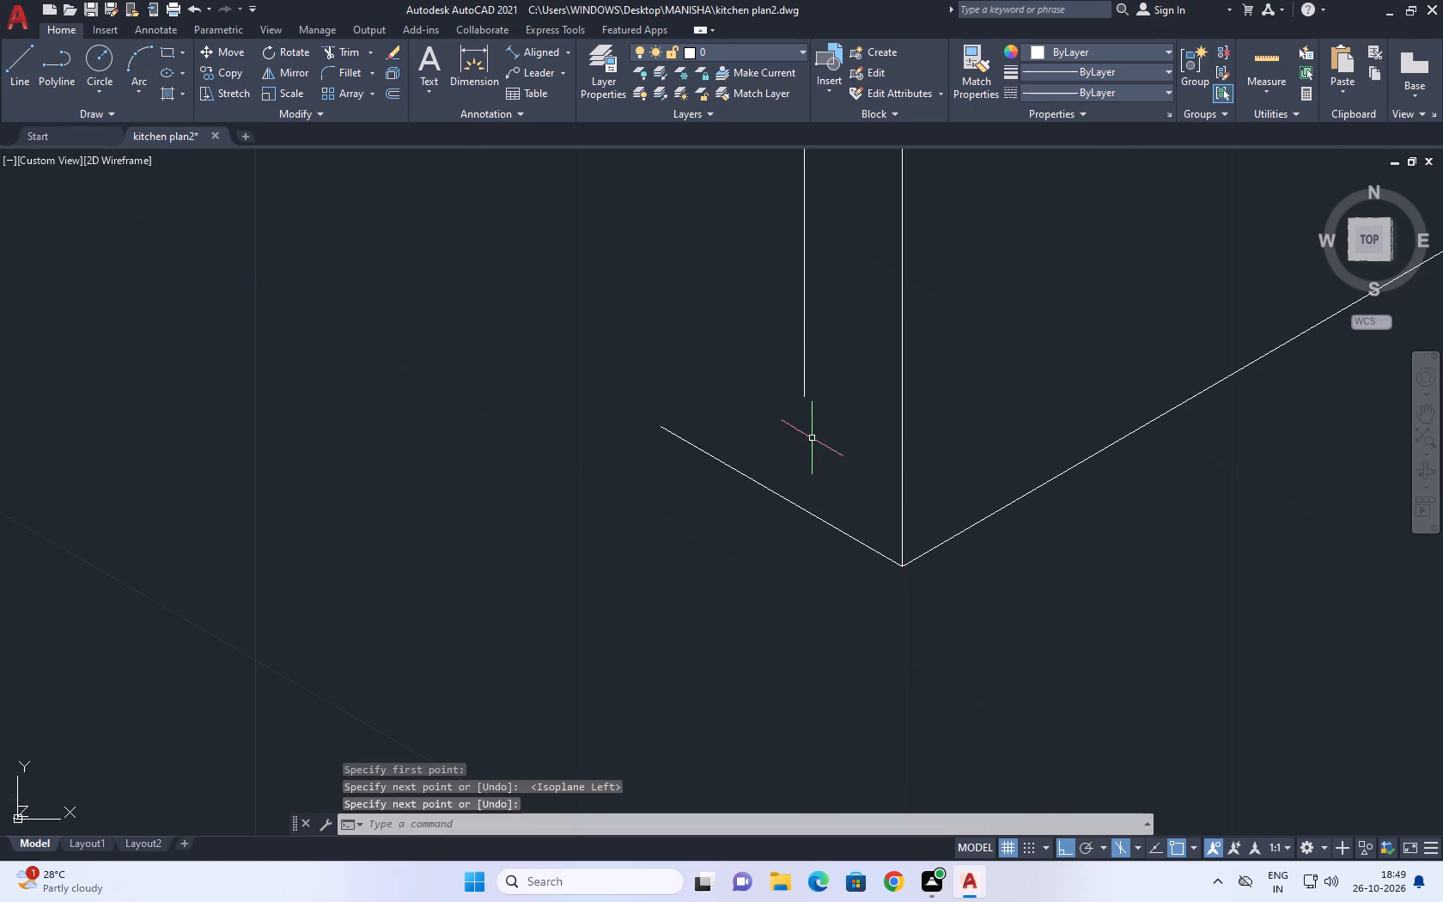
Extend the right upright's inner vertical line down to the new short bottom line.
middle_click_drag(816, 448, 819, 494)
key("e")
key("x")
key("space")
left_click_drag(868, 466, 835, 442)
left_click(757, 401)
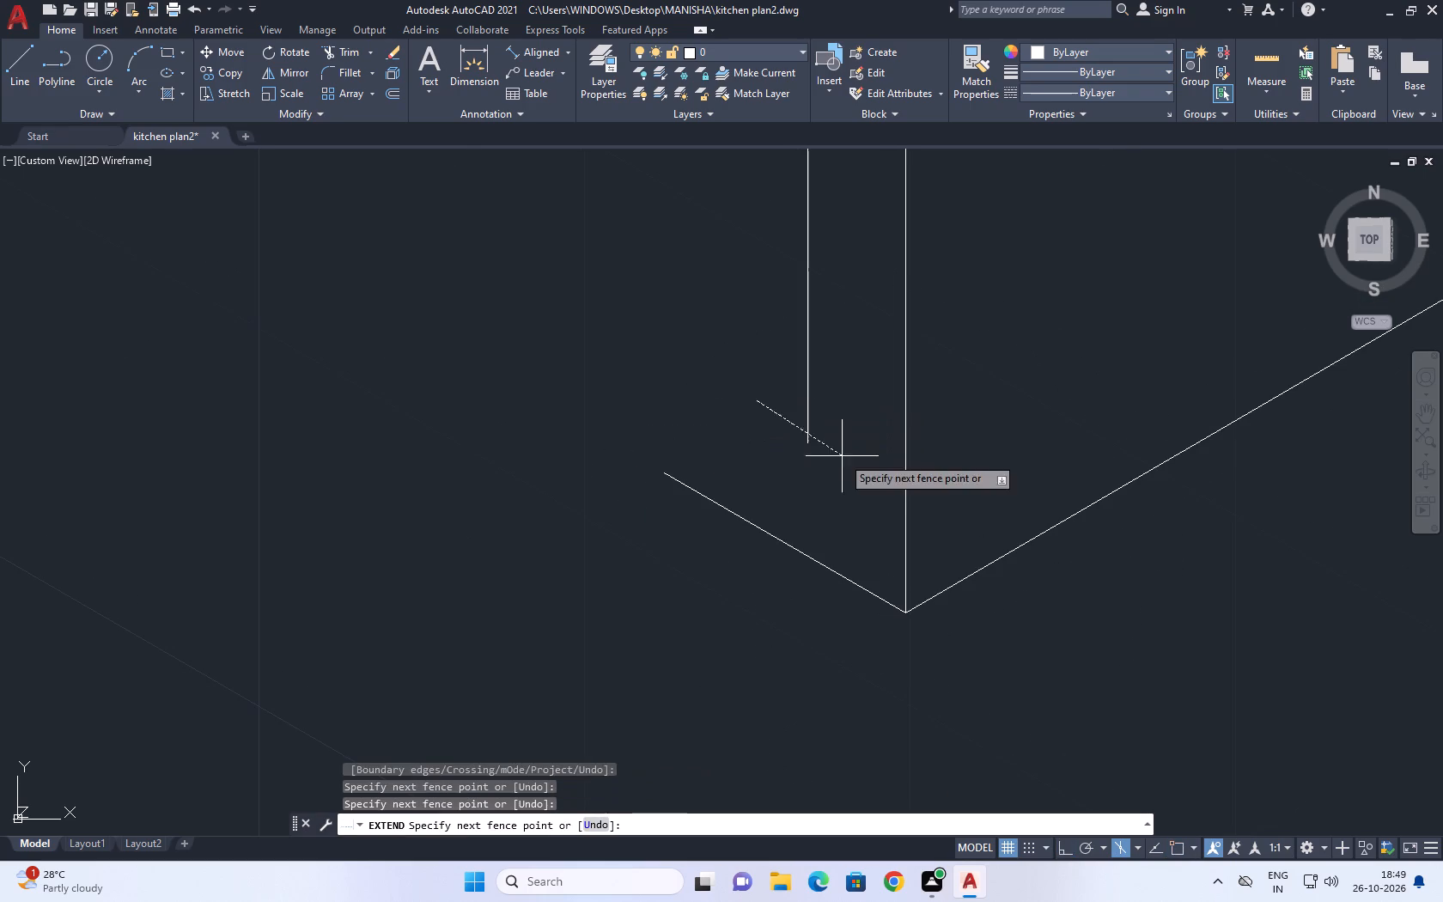
left_click(843, 457)
key("Escape")
Trim the short bottom line's excess beyond the right upright's inner vertical line.
type("tr")
key("space")
left_click(752, 455)
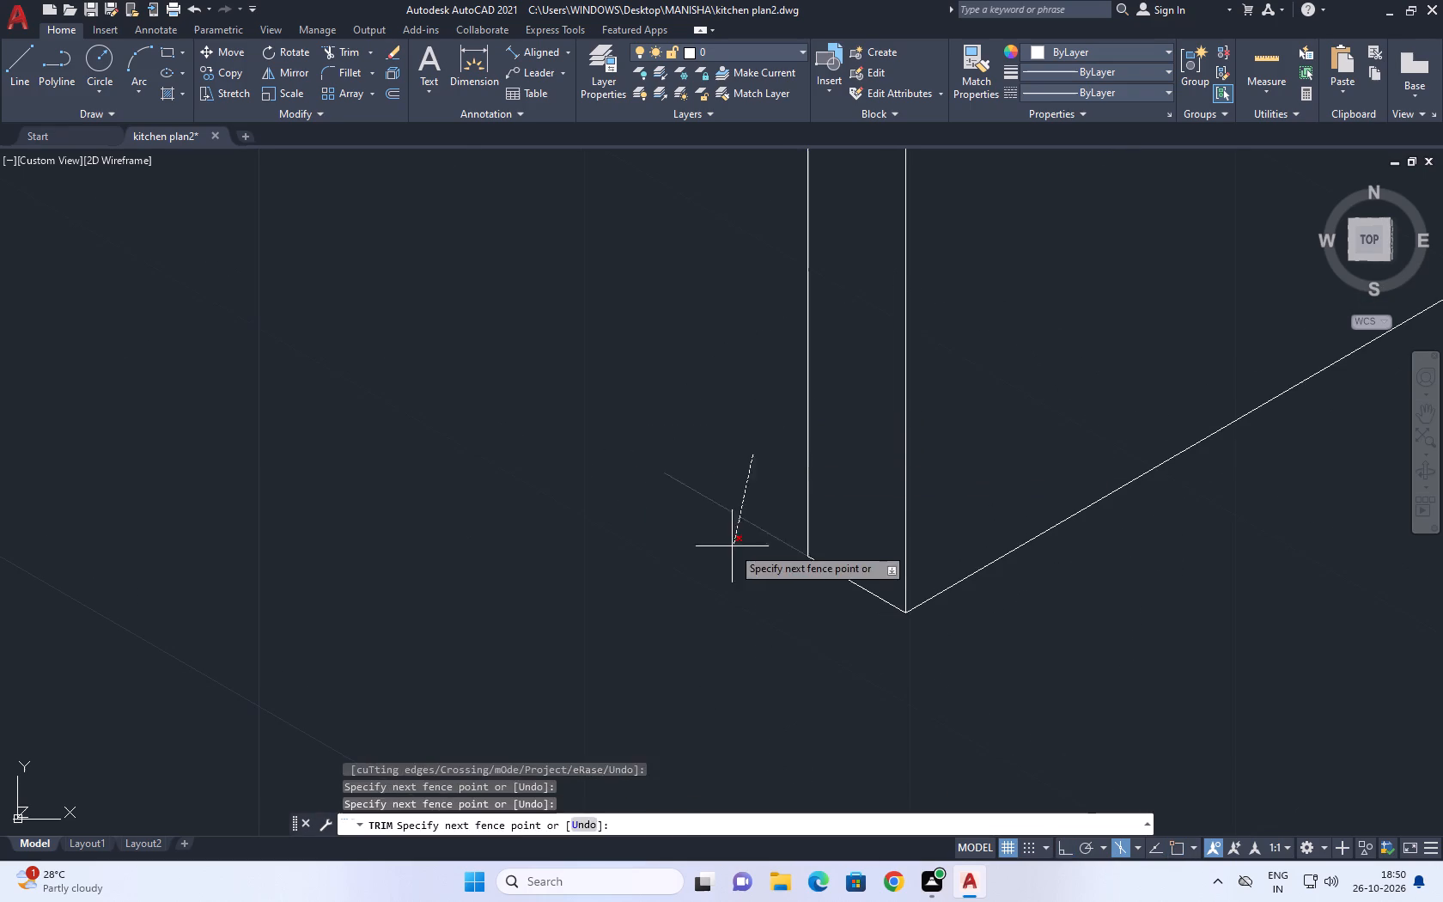
left_click(731, 547)
key("Escape")
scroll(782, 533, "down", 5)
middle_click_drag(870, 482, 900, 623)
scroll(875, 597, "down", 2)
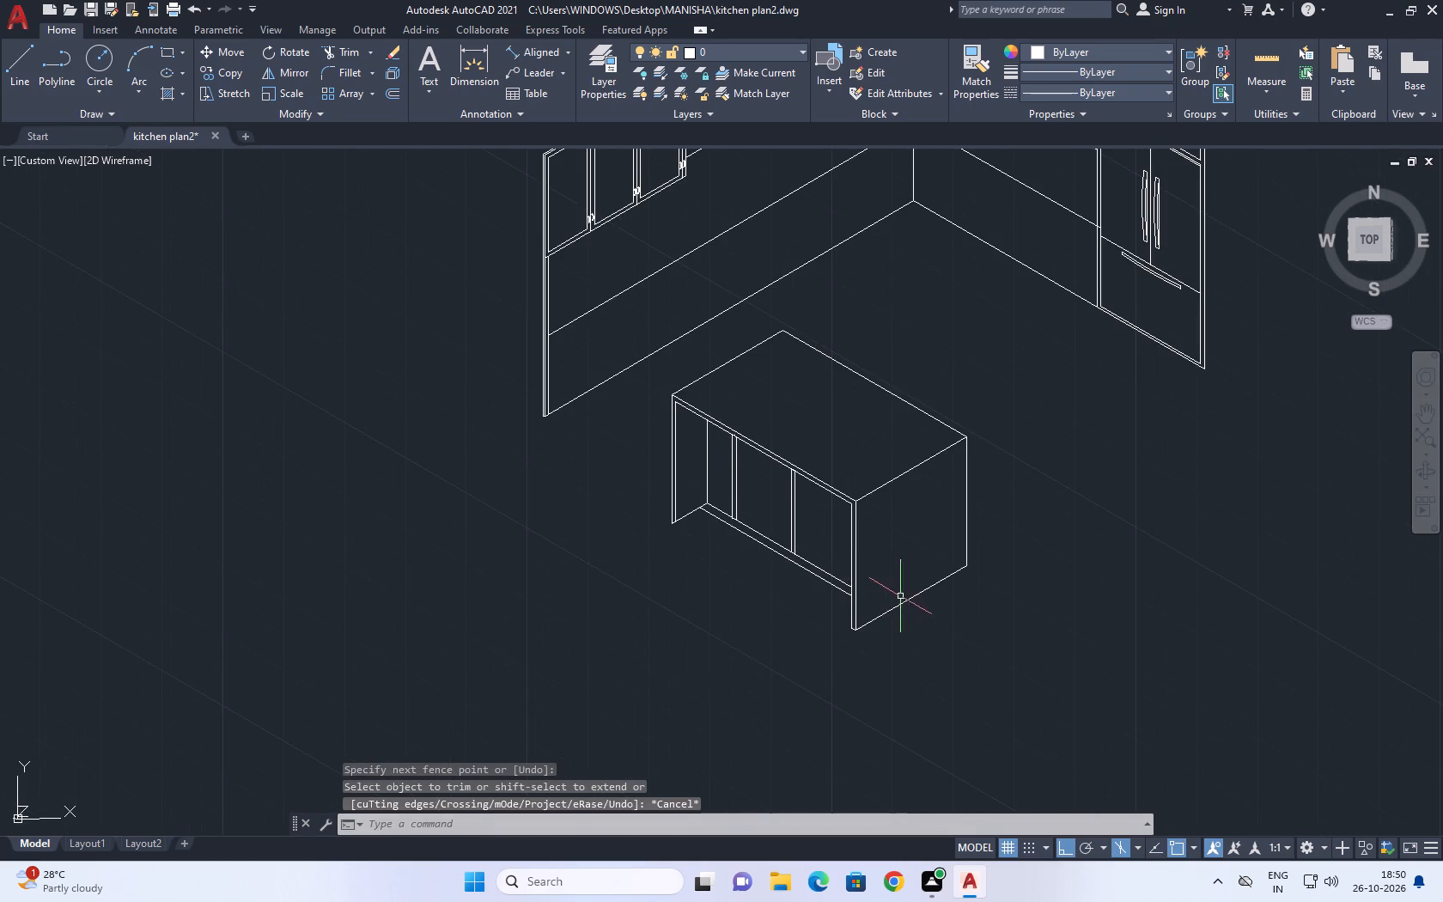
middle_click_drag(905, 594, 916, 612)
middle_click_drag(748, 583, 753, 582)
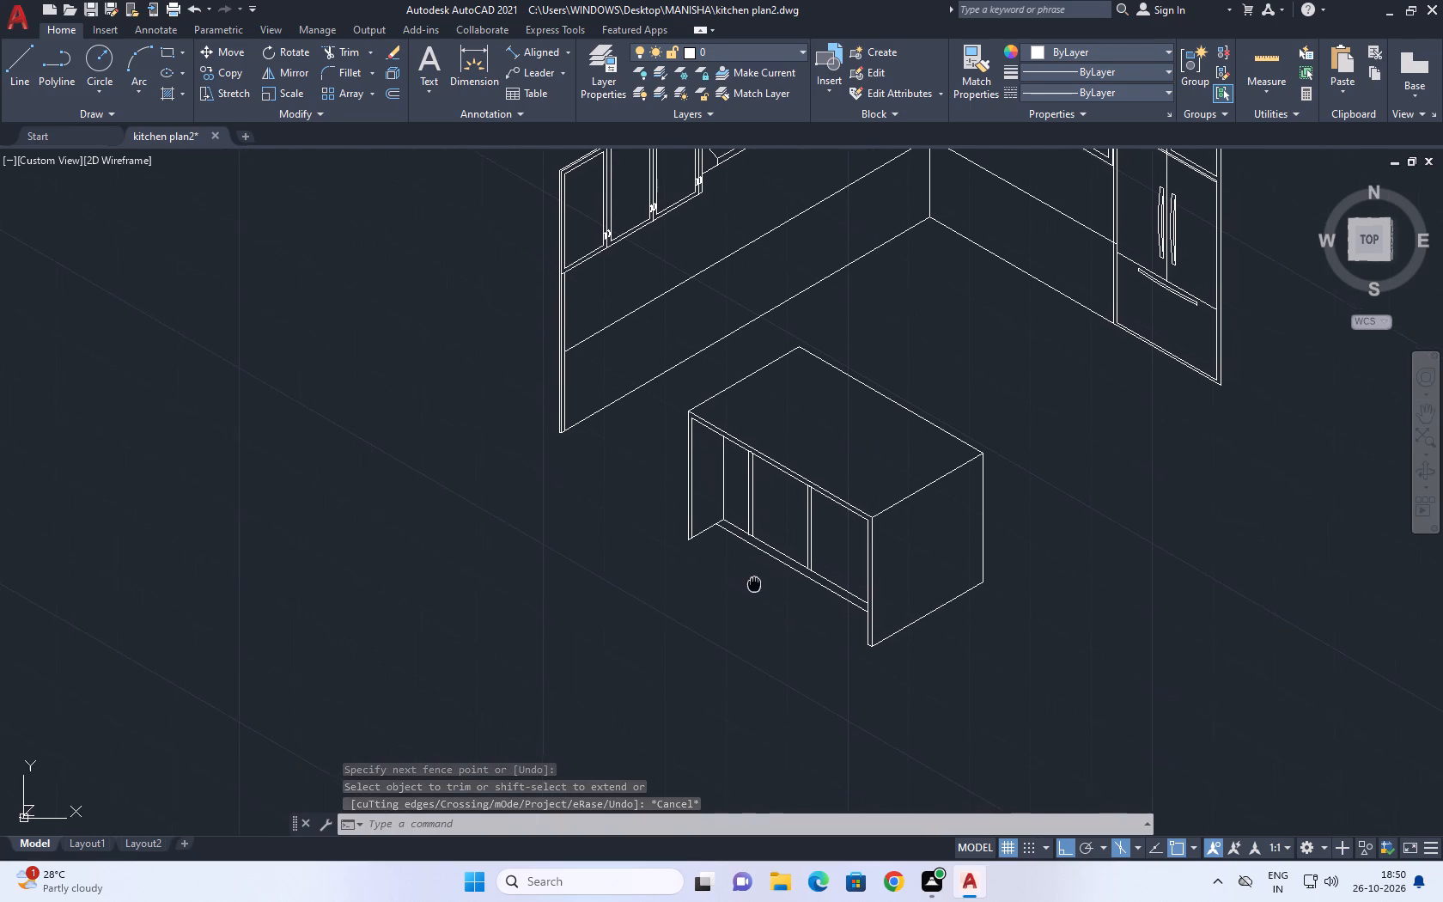
Draw a vertical line at the left wall run's outer end, from the counter line's end down to the floor line.
middle_click_drag(753, 582, 712, 600)
middle_click(711, 601)
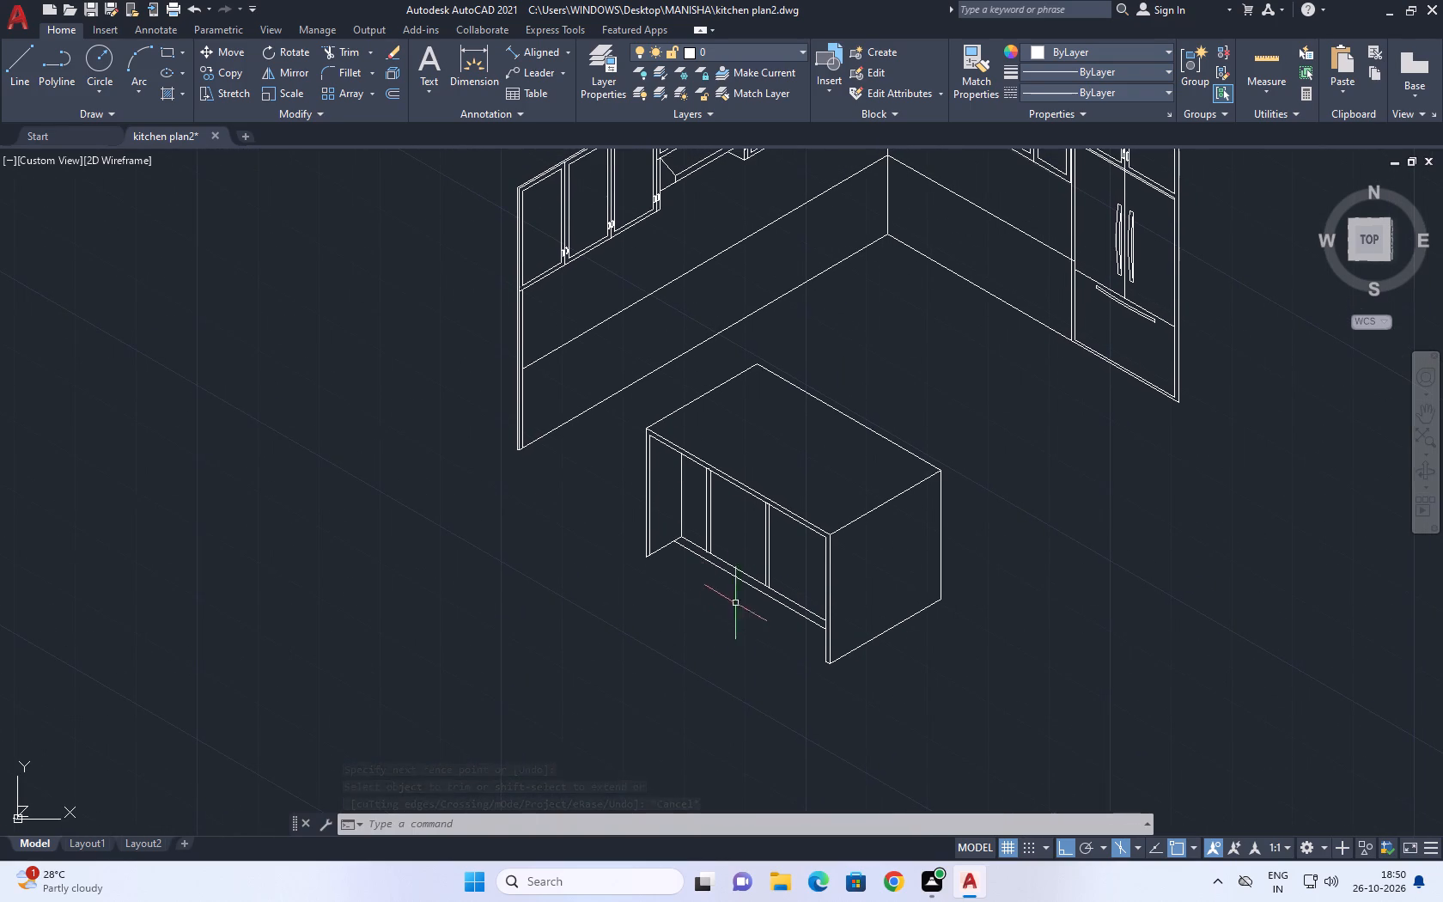
middle_click_drag(639, 423, 654, 588)
middle_click_drag(566, 552, 594, 663)
scroll(575, 613, "down", 1)
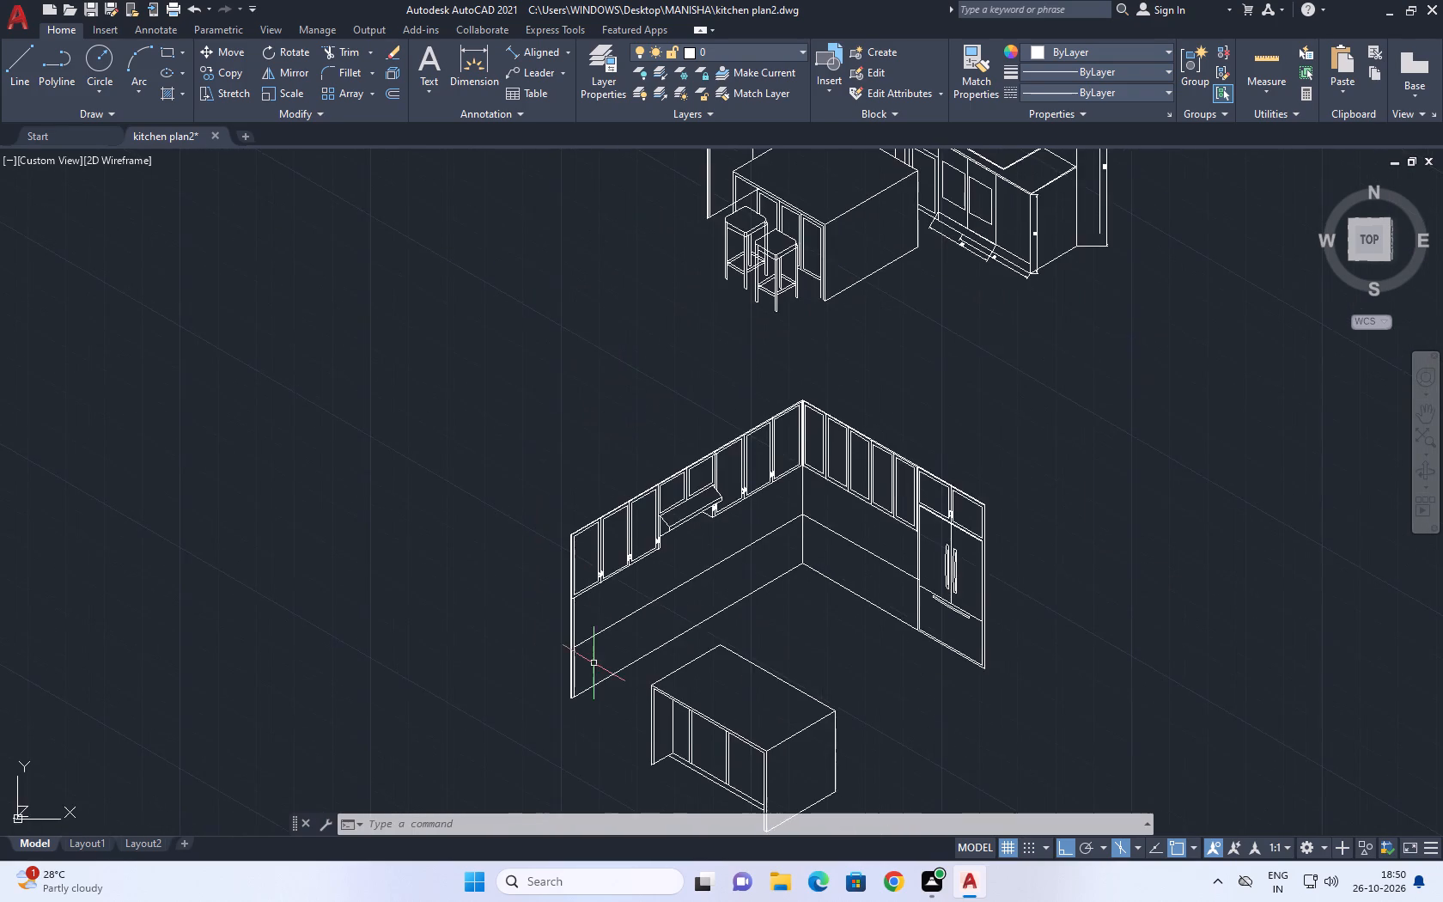
scroll(579, 664, "up", 3)
type("l")
key("space")
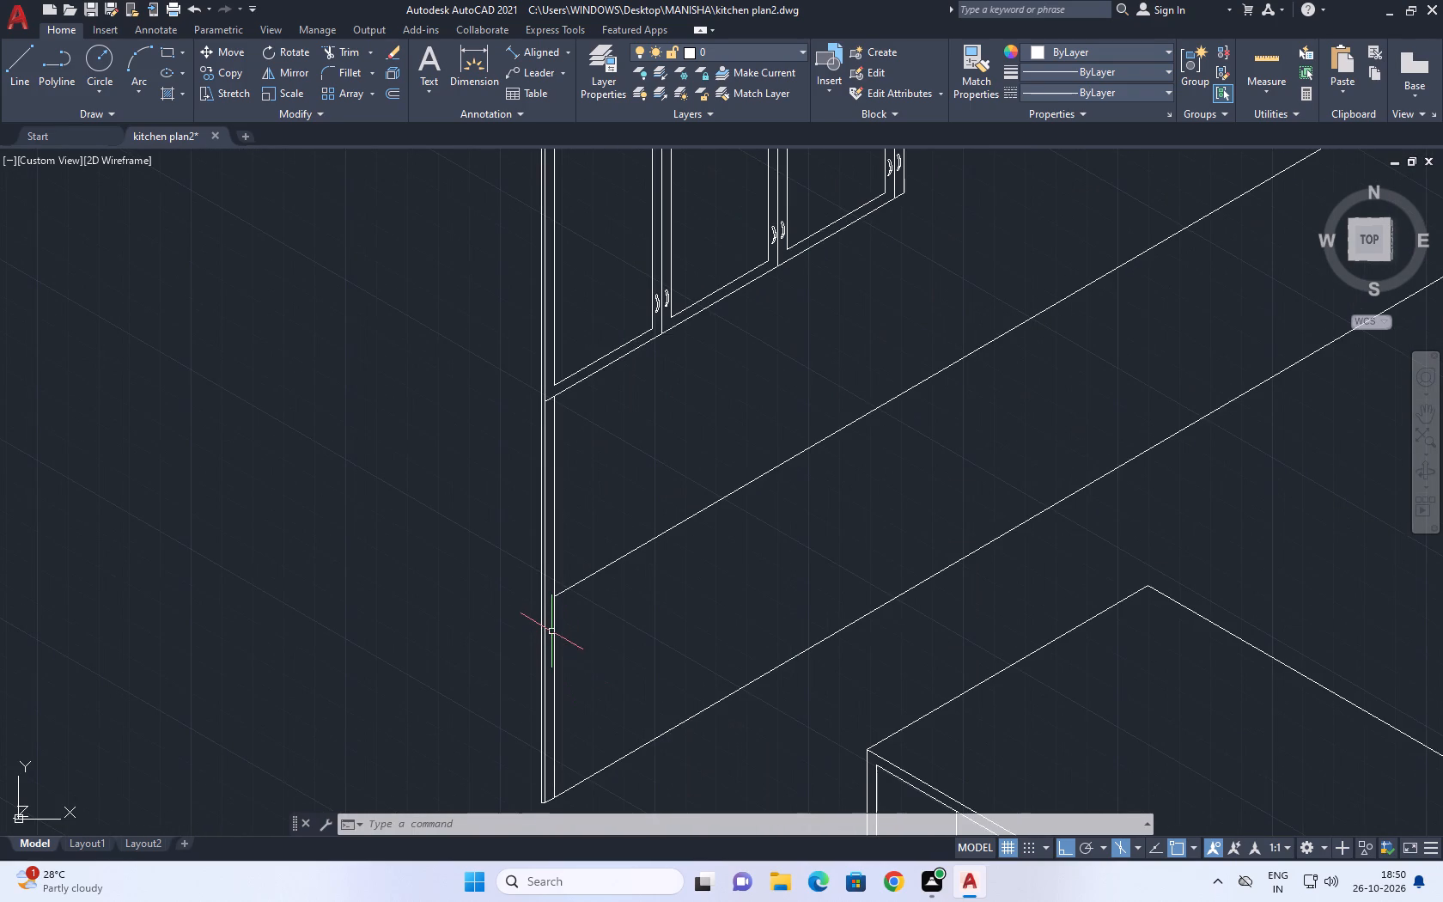
left_click_drag(553, 594, 553, 605)
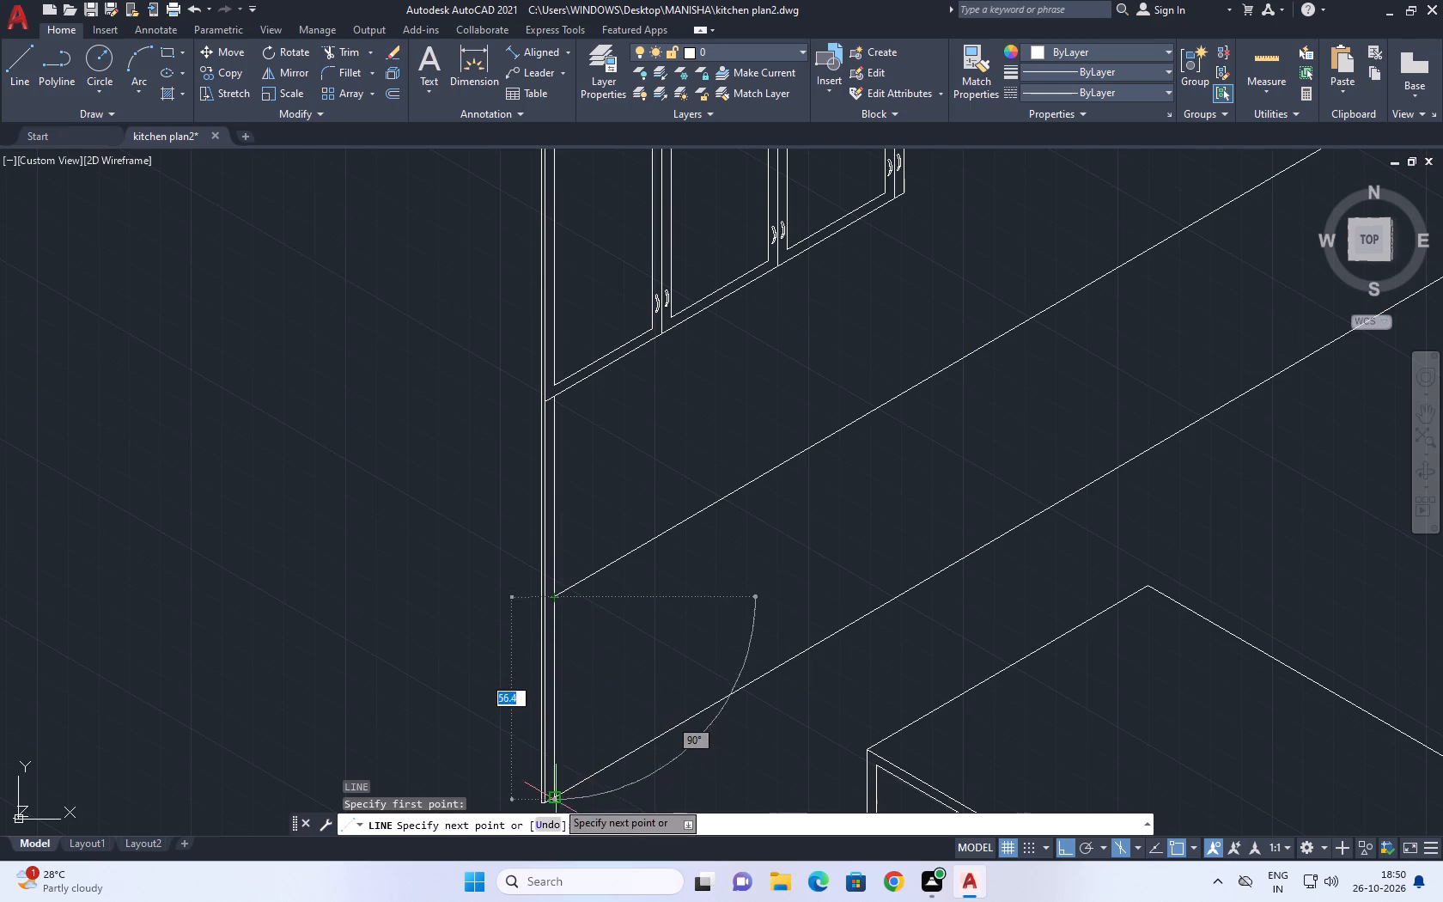
left_click(557, 803)
key("space")
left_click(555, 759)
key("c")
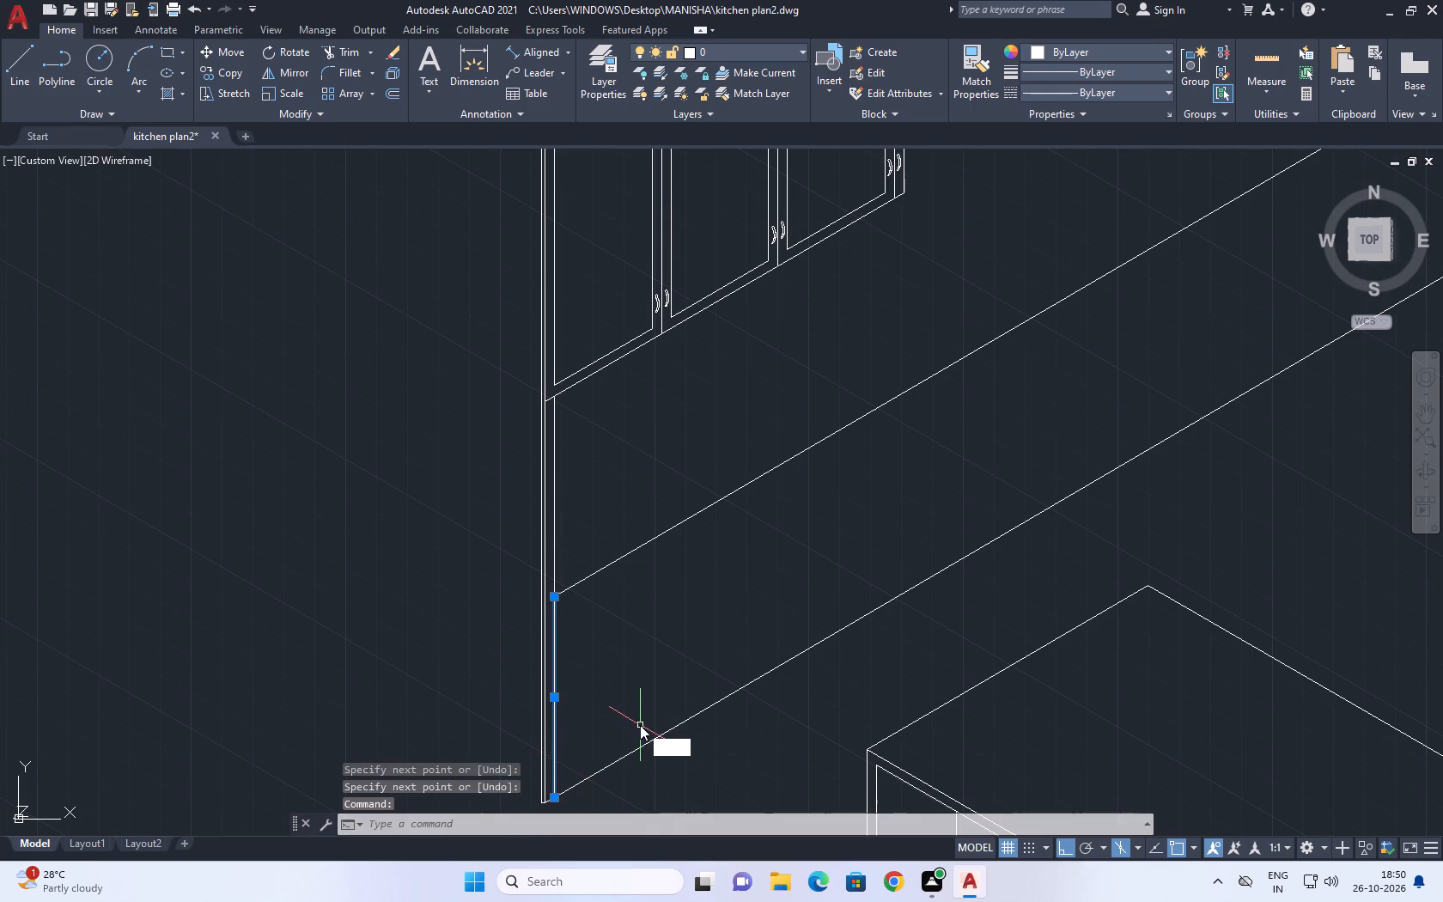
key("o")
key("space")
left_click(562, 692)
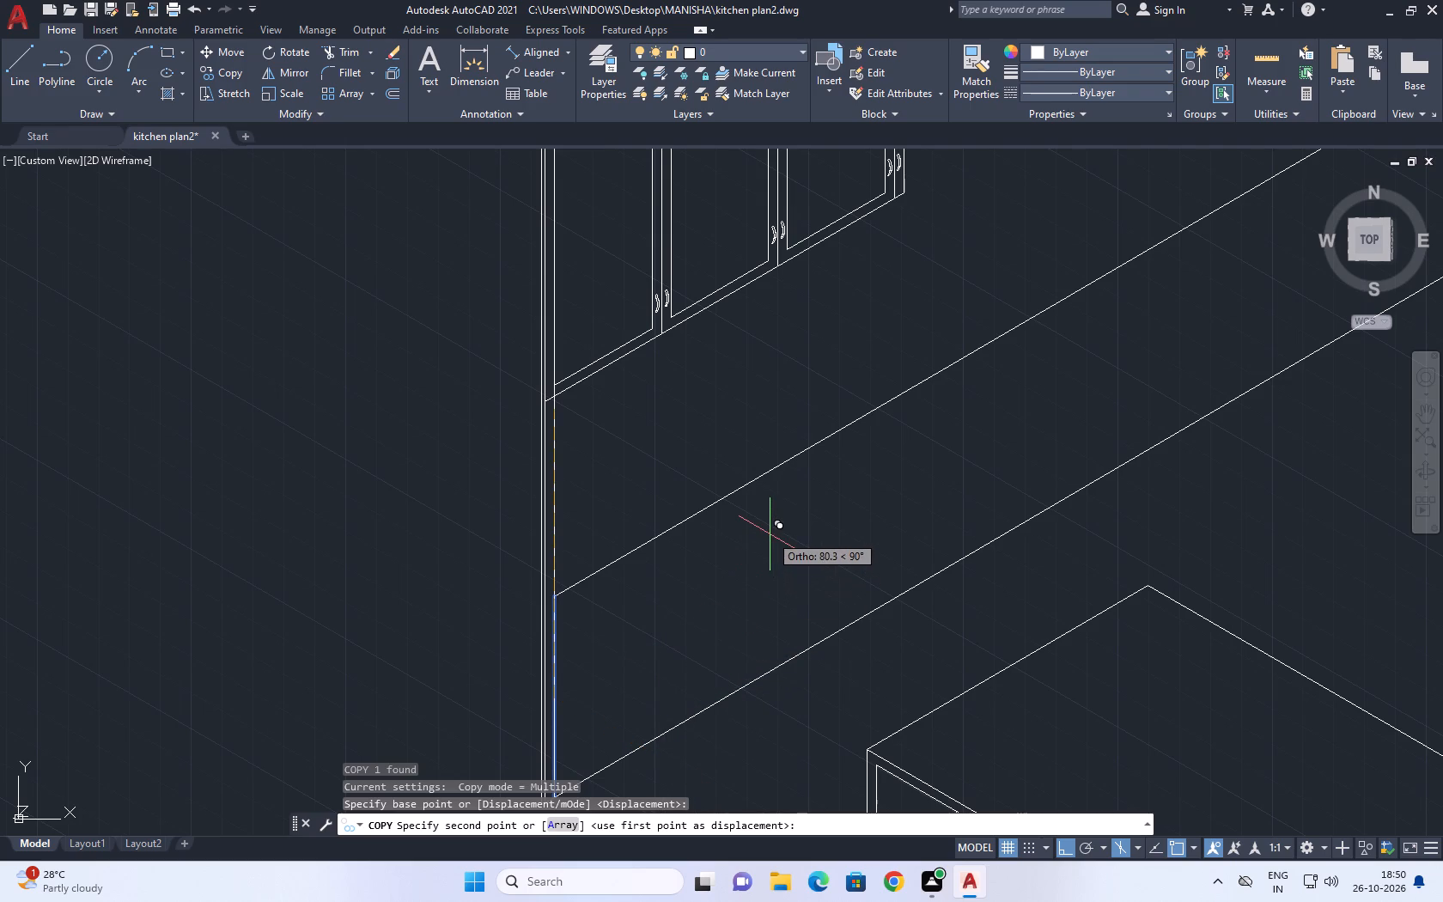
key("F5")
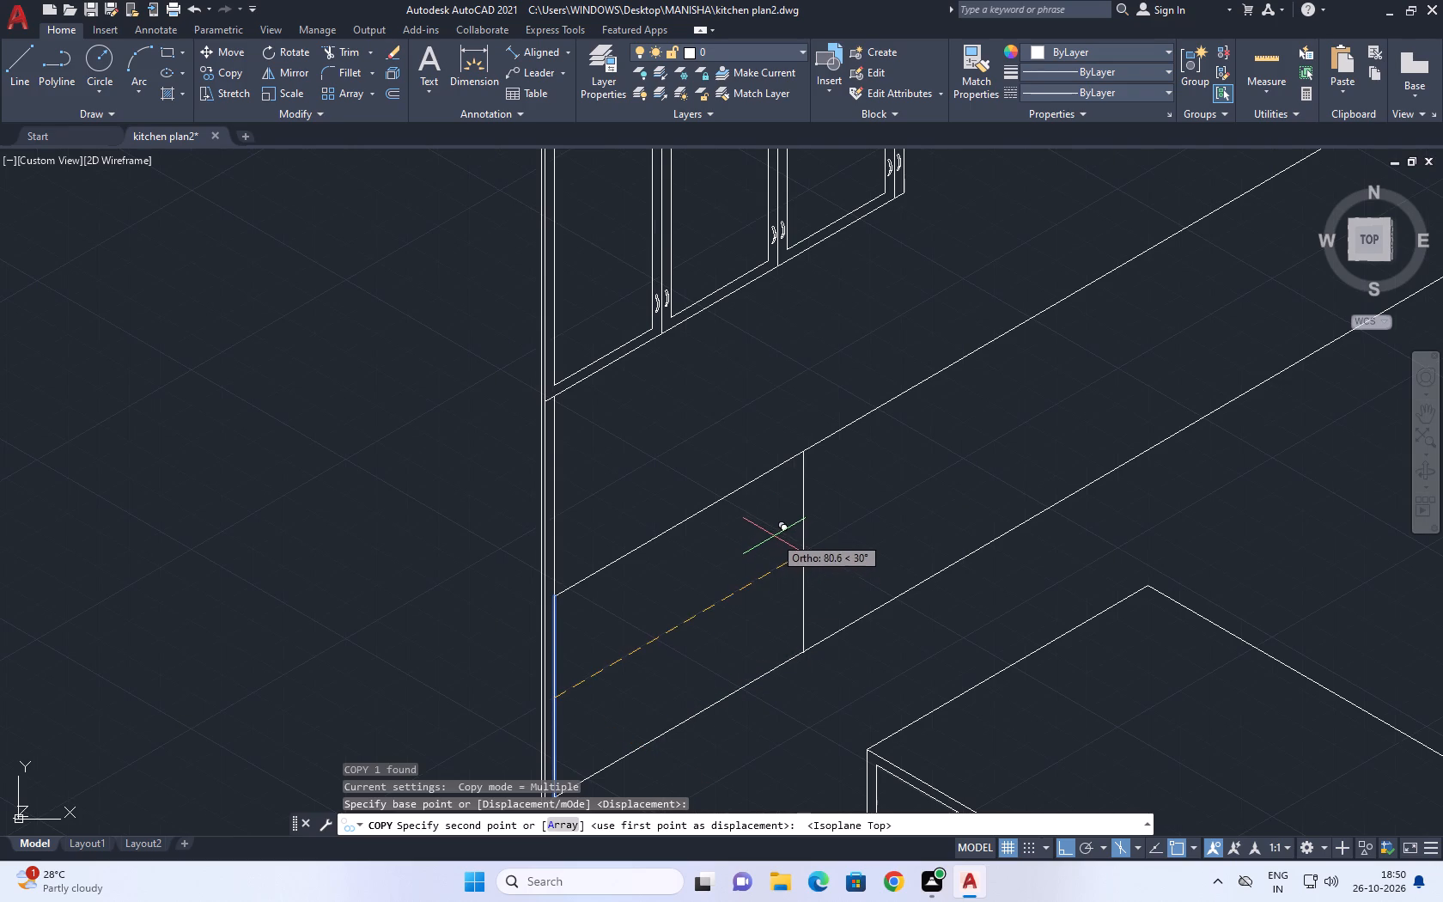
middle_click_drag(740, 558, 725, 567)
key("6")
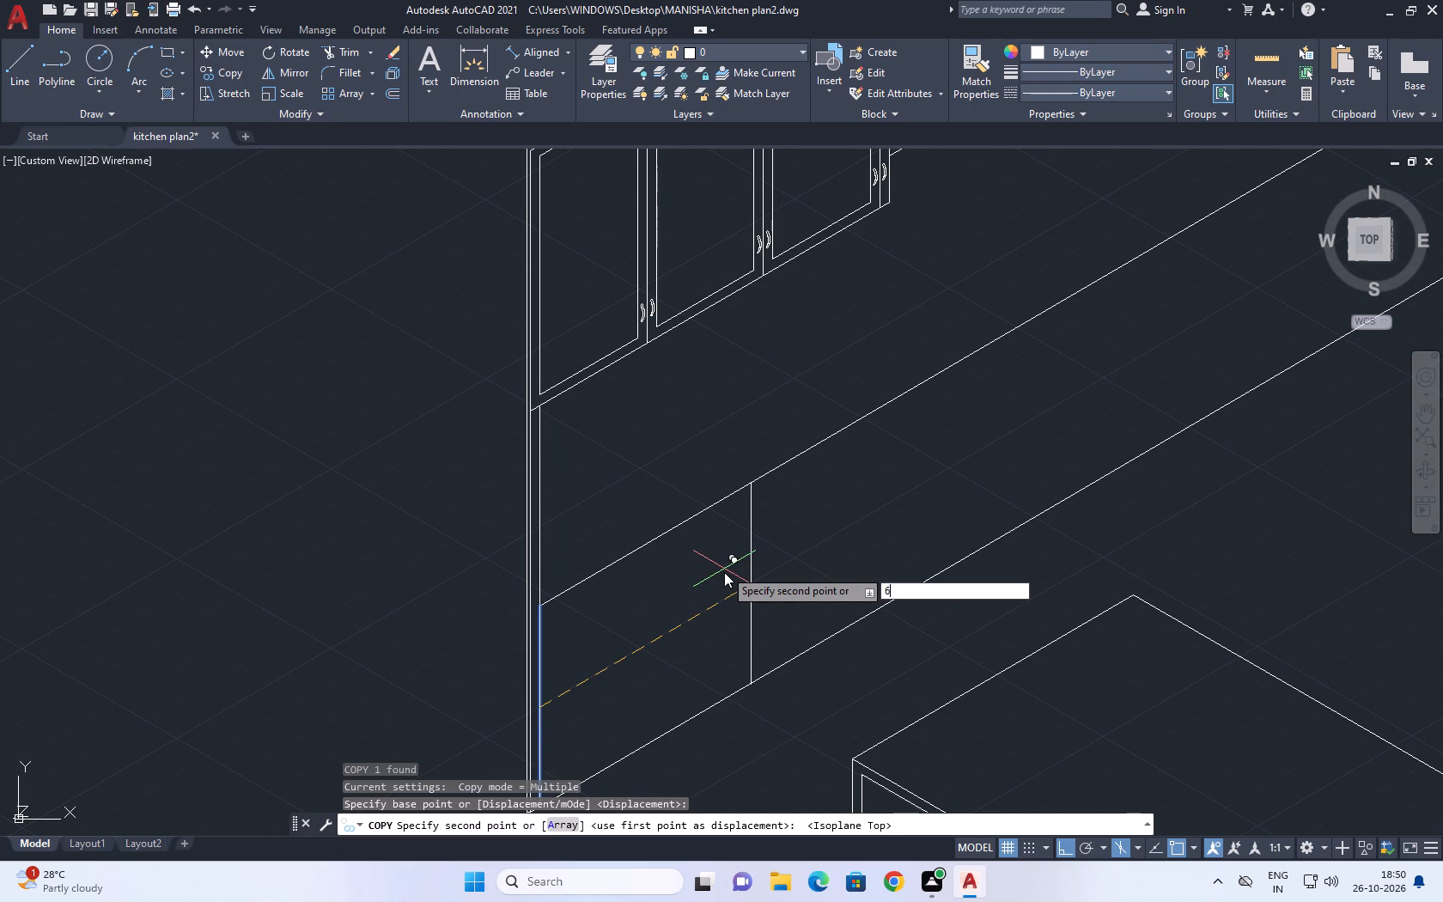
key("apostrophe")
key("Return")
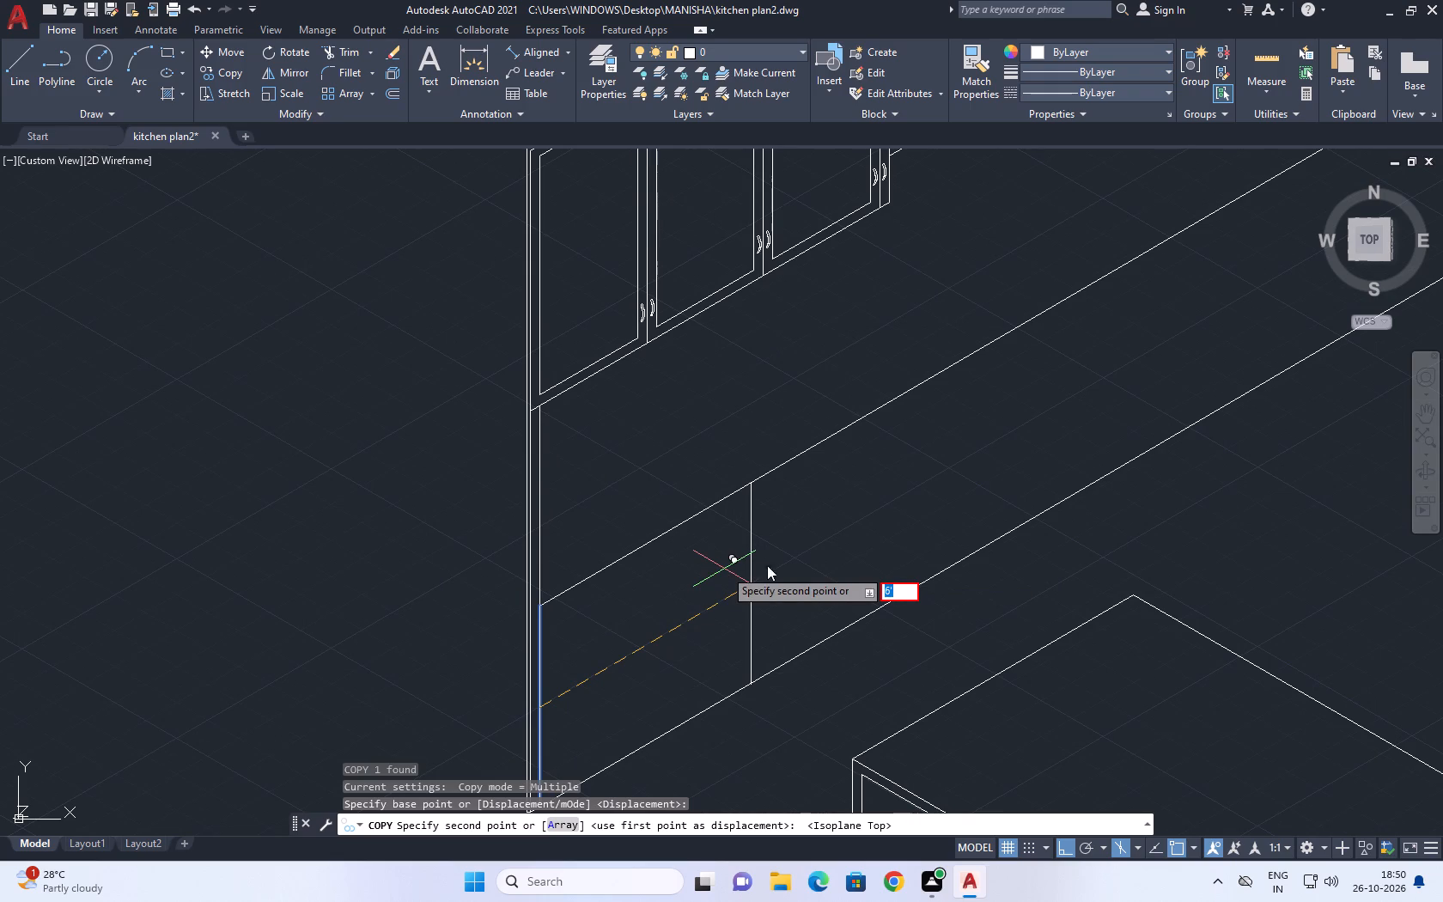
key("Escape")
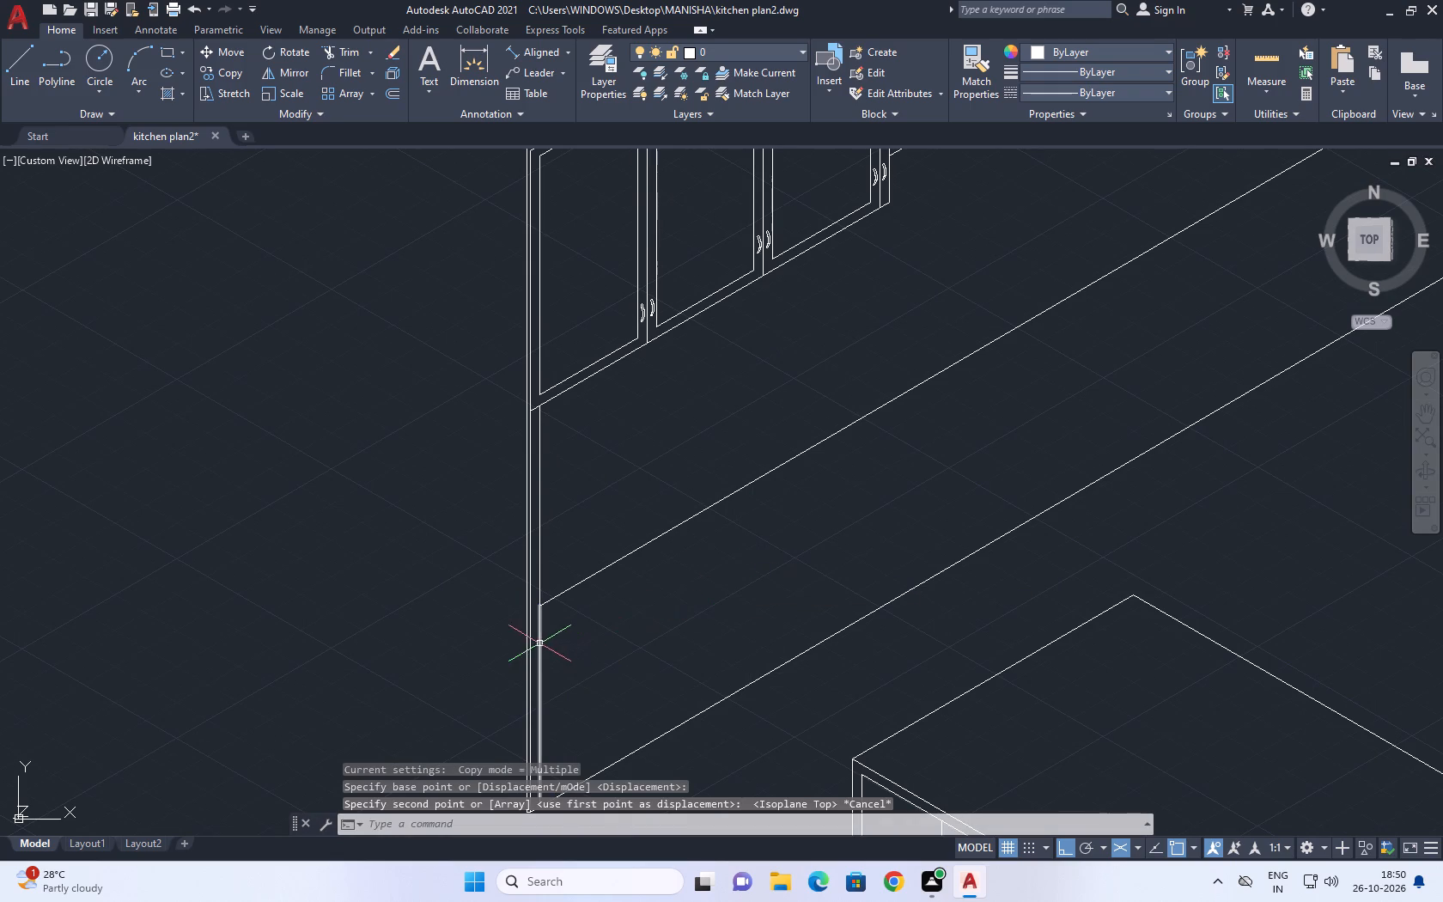
Copy the new vertical line a short way along the left base run, switched to the top isoplane, as the first unit's divider.
left_click(539, 643)
type("co")
key("space")
left_click(578, 650)
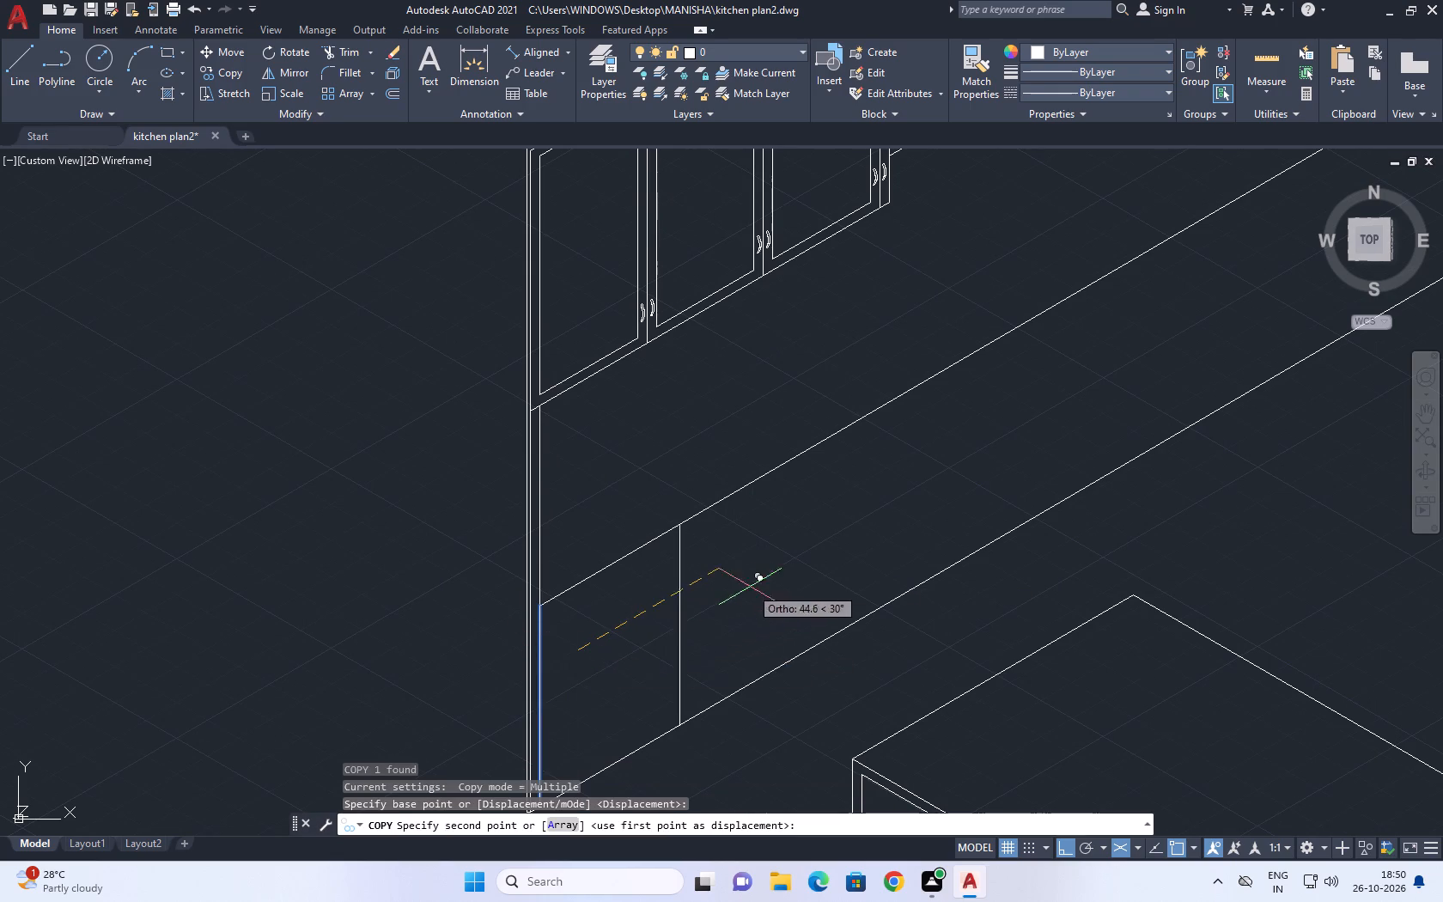
left_click(776, 576)
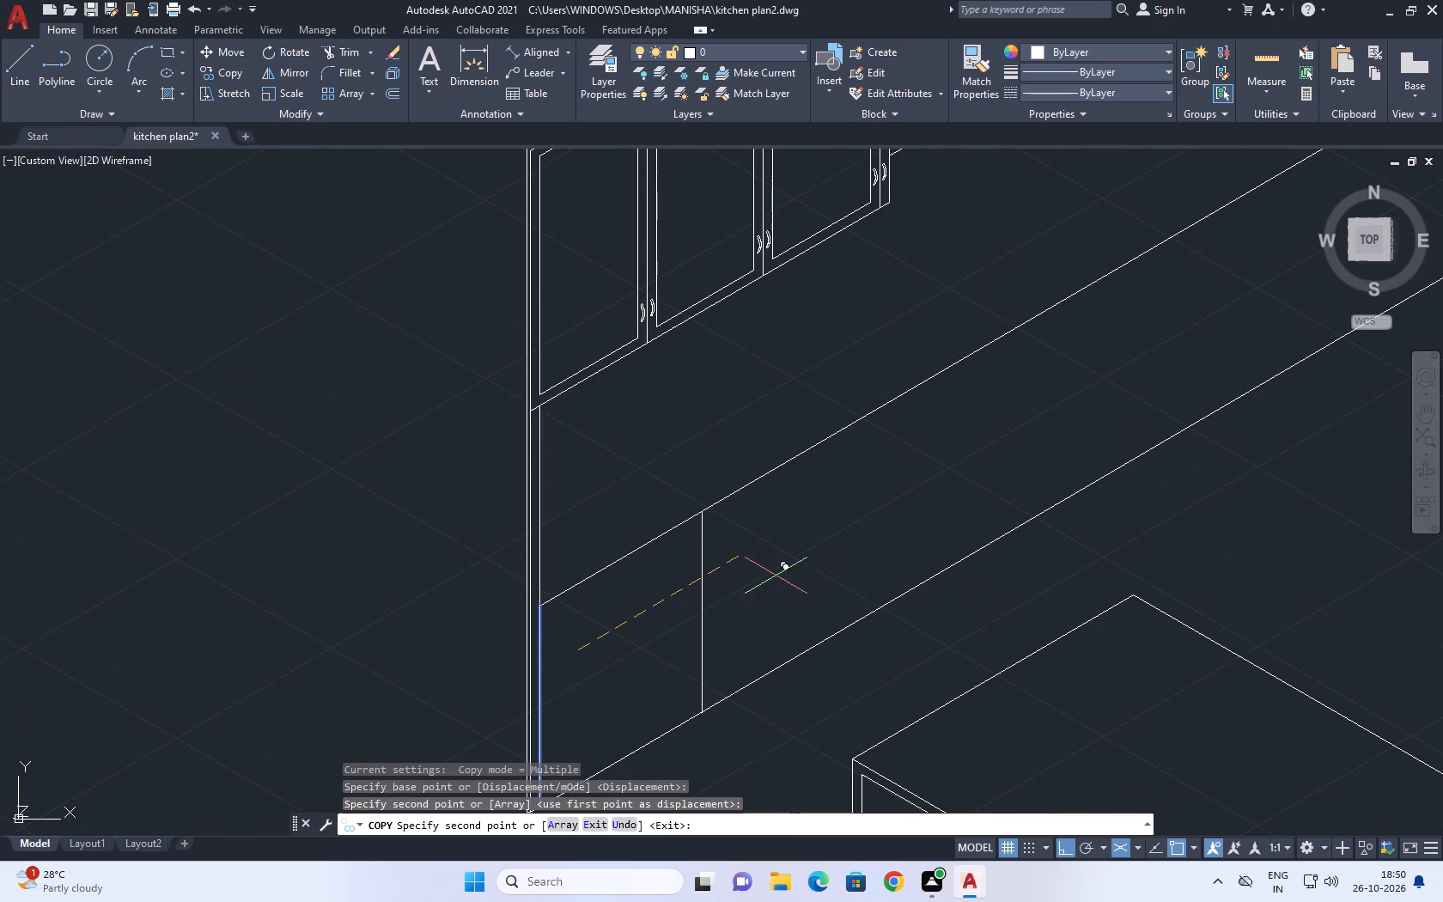
key("space")
Divide the copied vertical divider line into 3 equal segments.
middle_click_drag(625, 589, 666, 424)
left_click(745, 445)
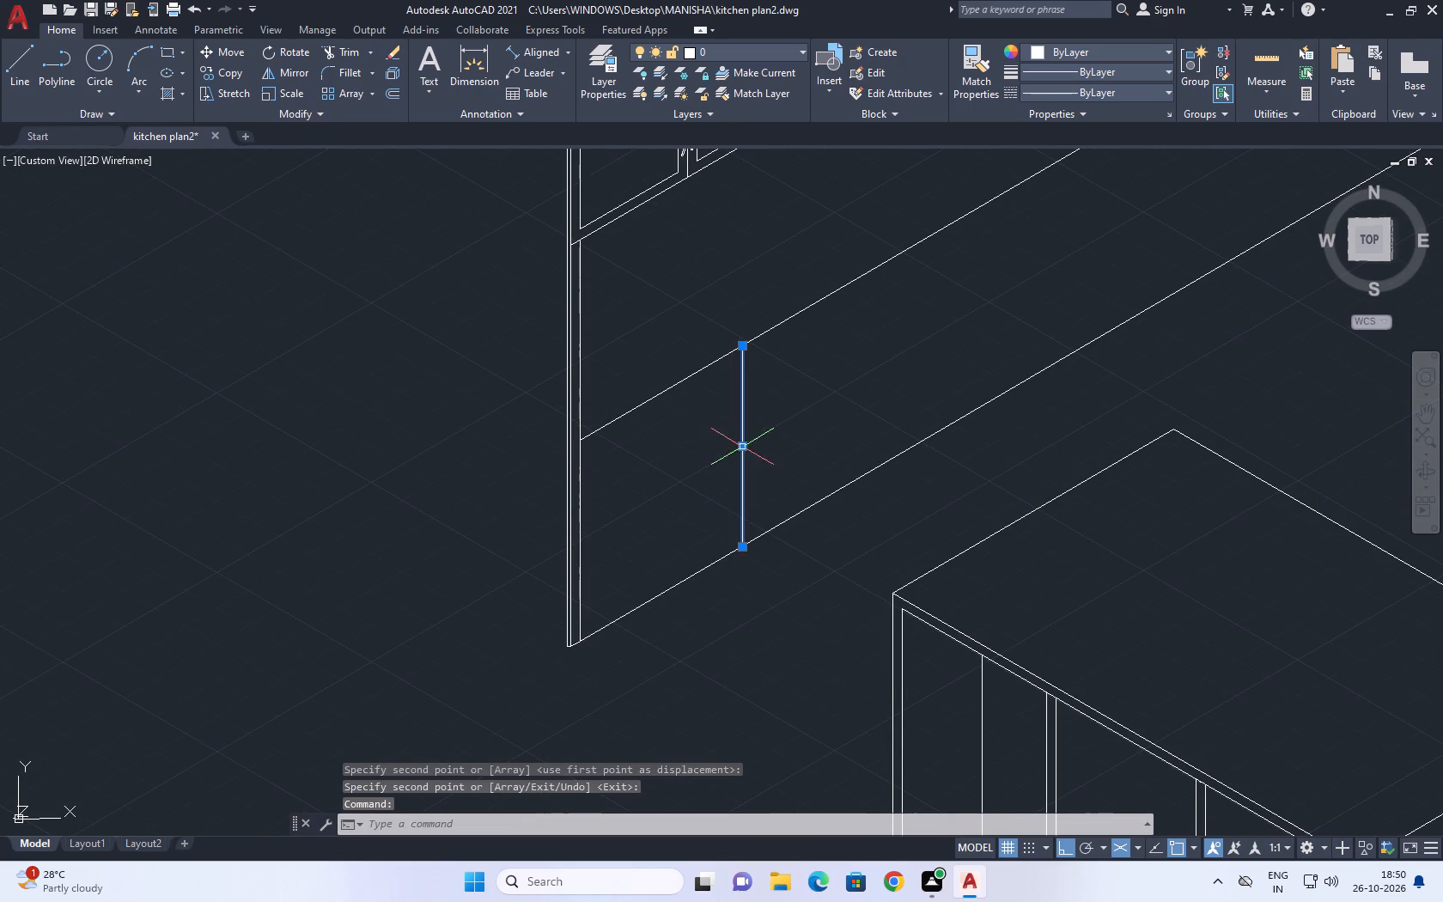
key("d")
key("i")
type("v")
key("space")
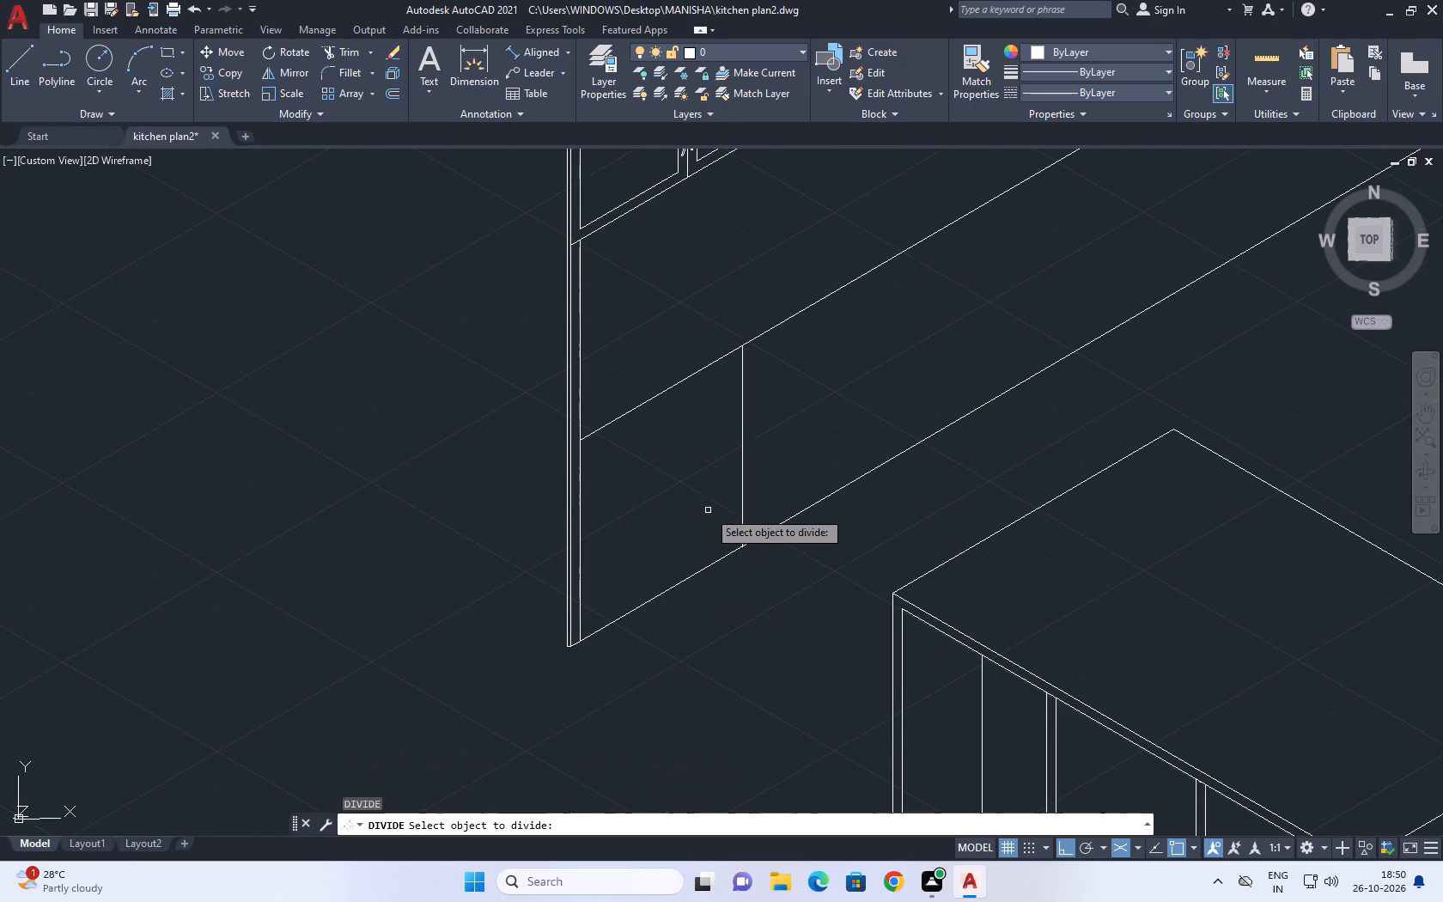
left_click(743, 490)
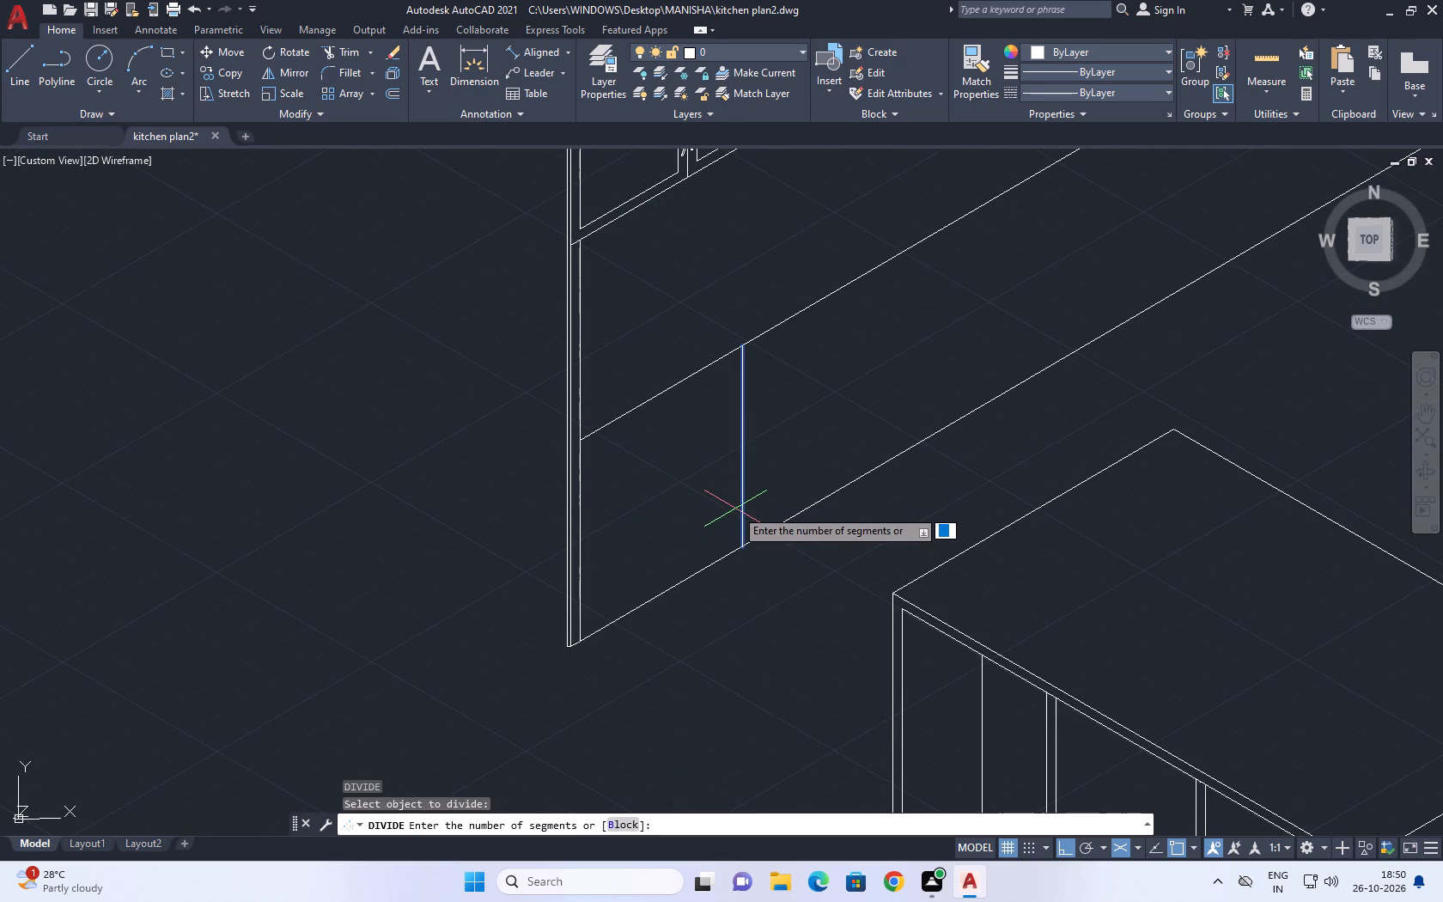
type("3")
key("space")
Draw two drawer lines parallel to the counter from the divider's division points, out past the left end upright.
type("l")
key("space")
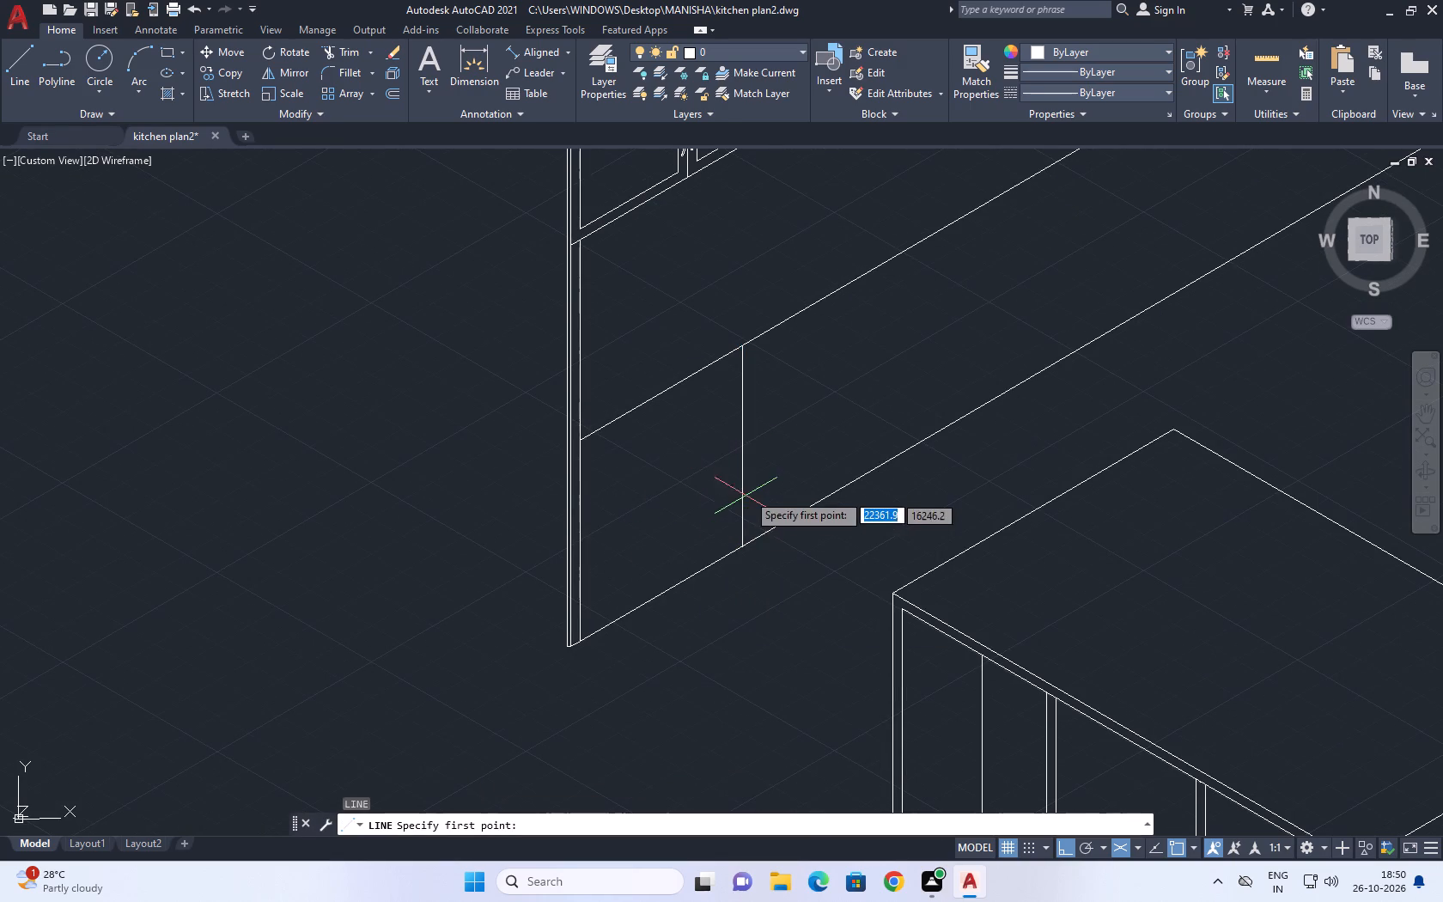
scroll(770, 466, "up", 1)
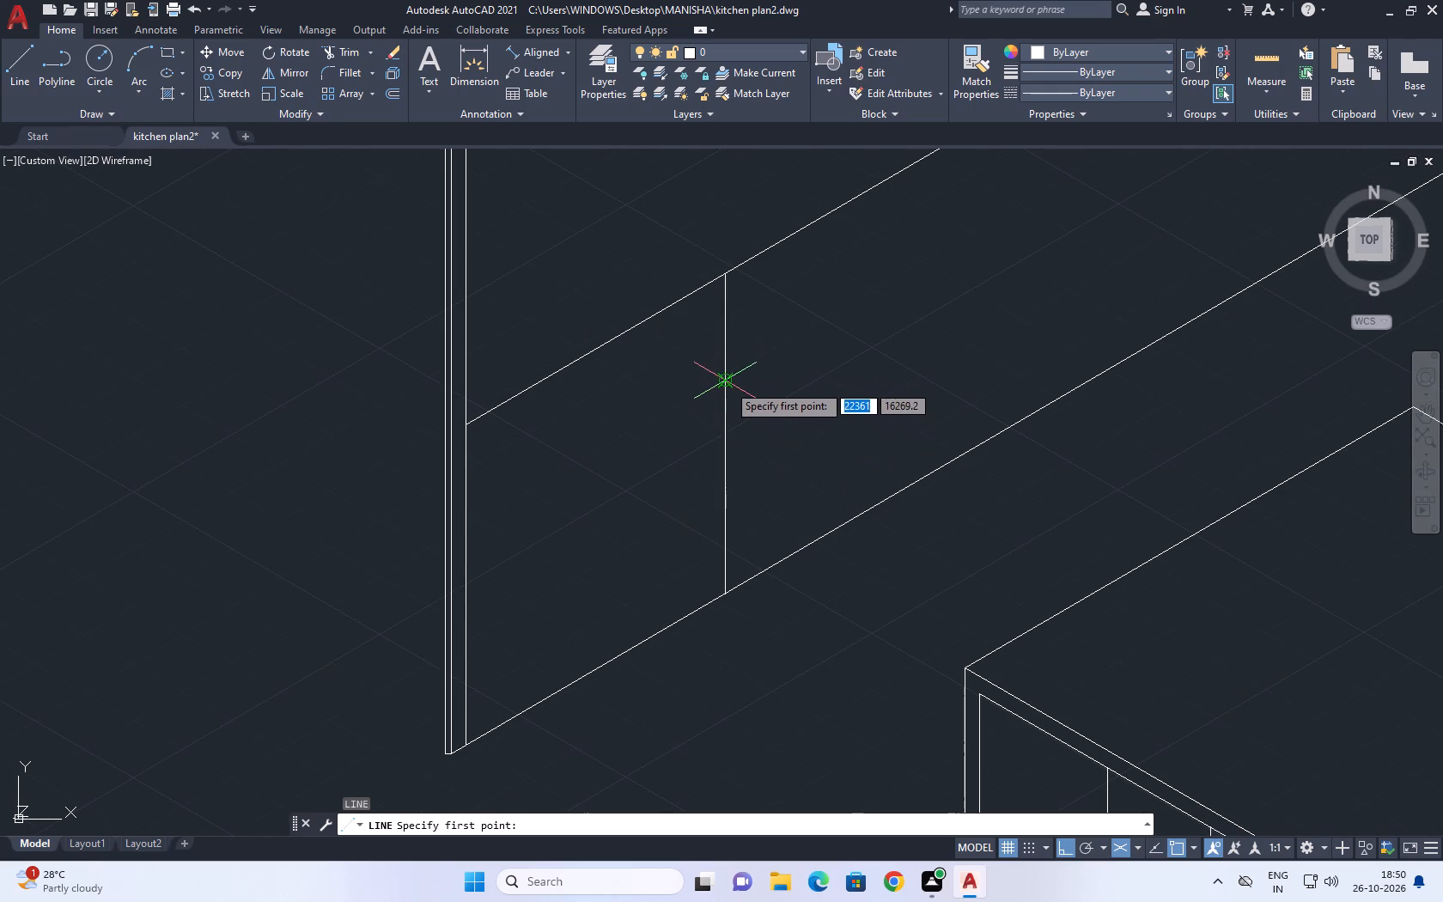
left_click(729, 375)
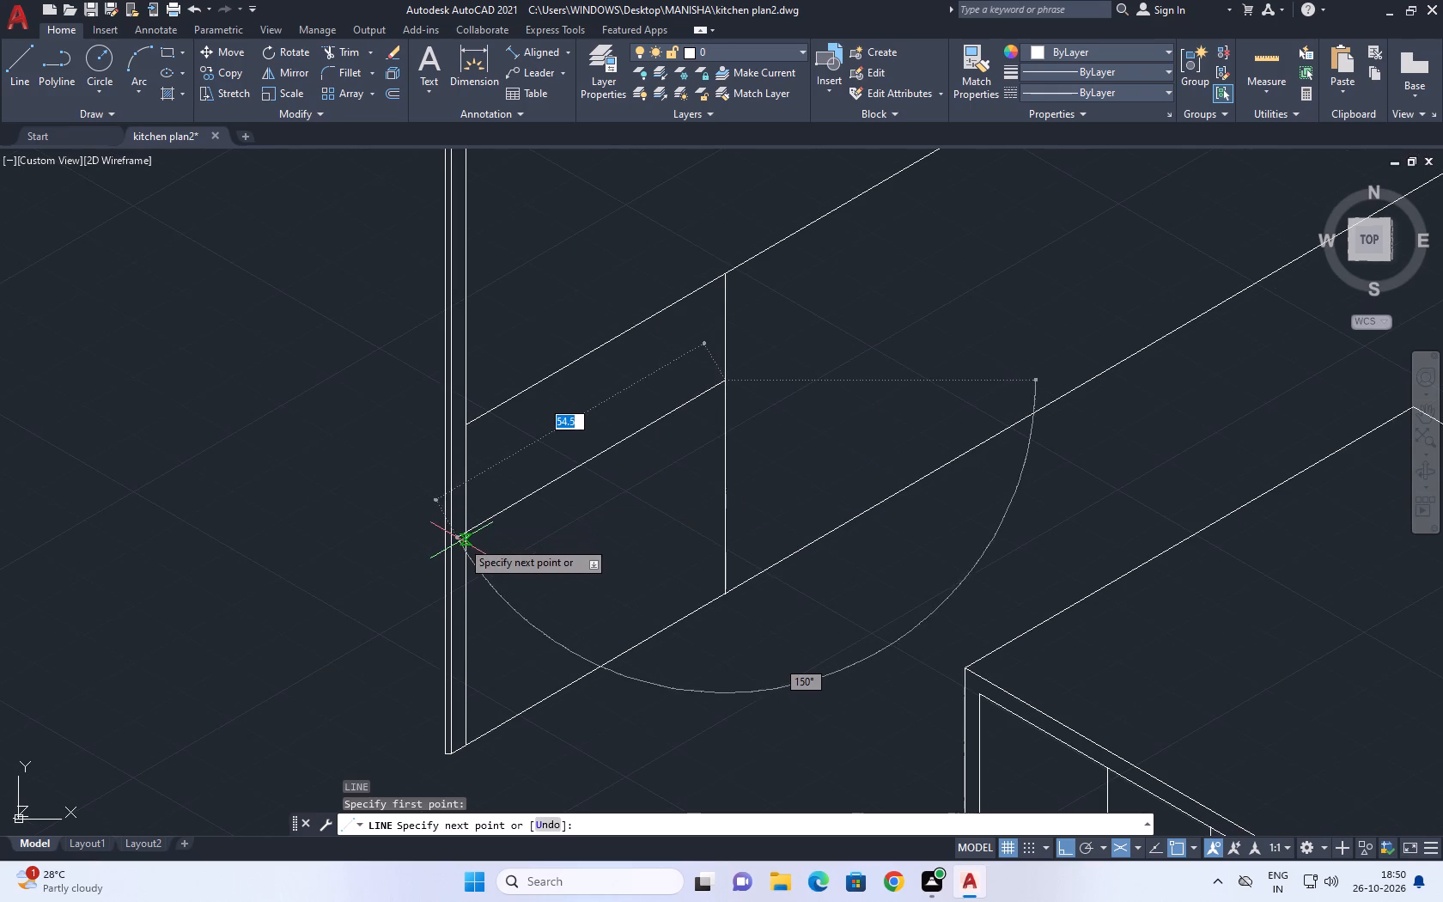
left_click(375, 582)
key("space")
key("space")
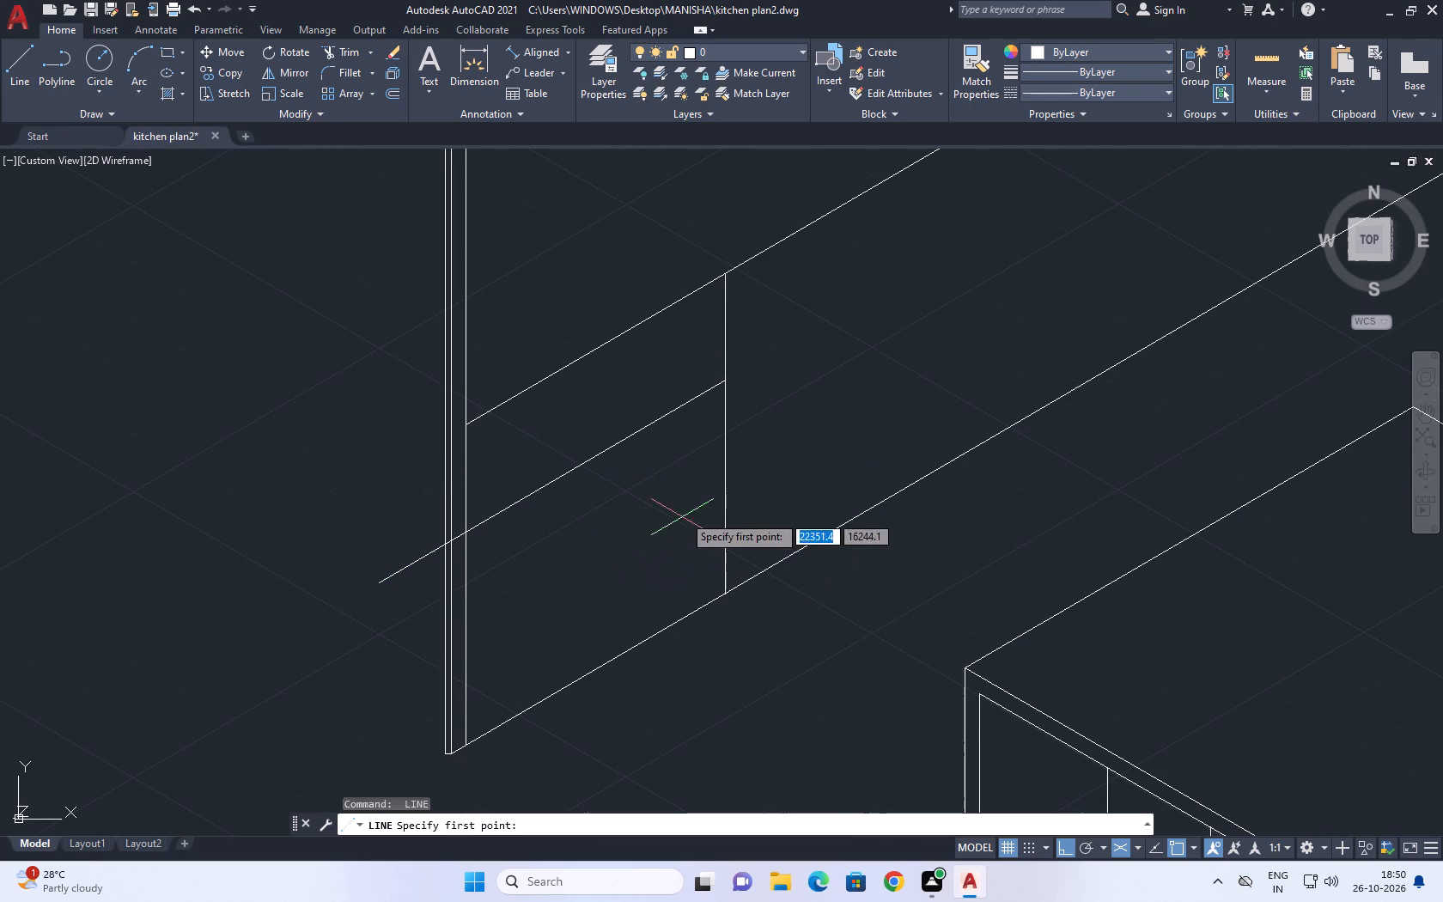
left_click(725, 490)
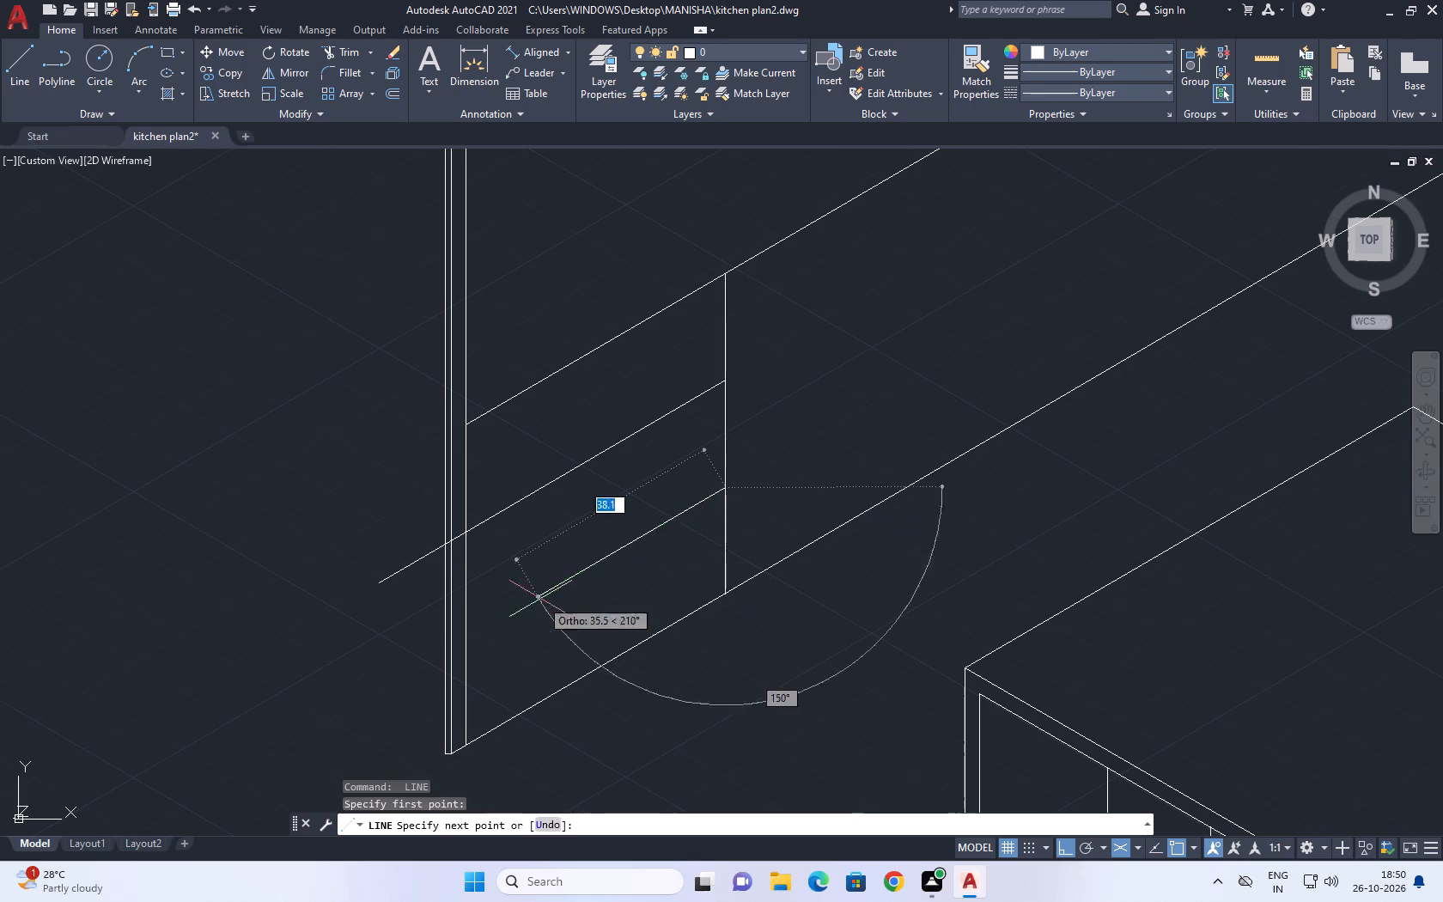
middle_click_drag(355, 634, 524, 479)
left_click(435, 559)
key("space")
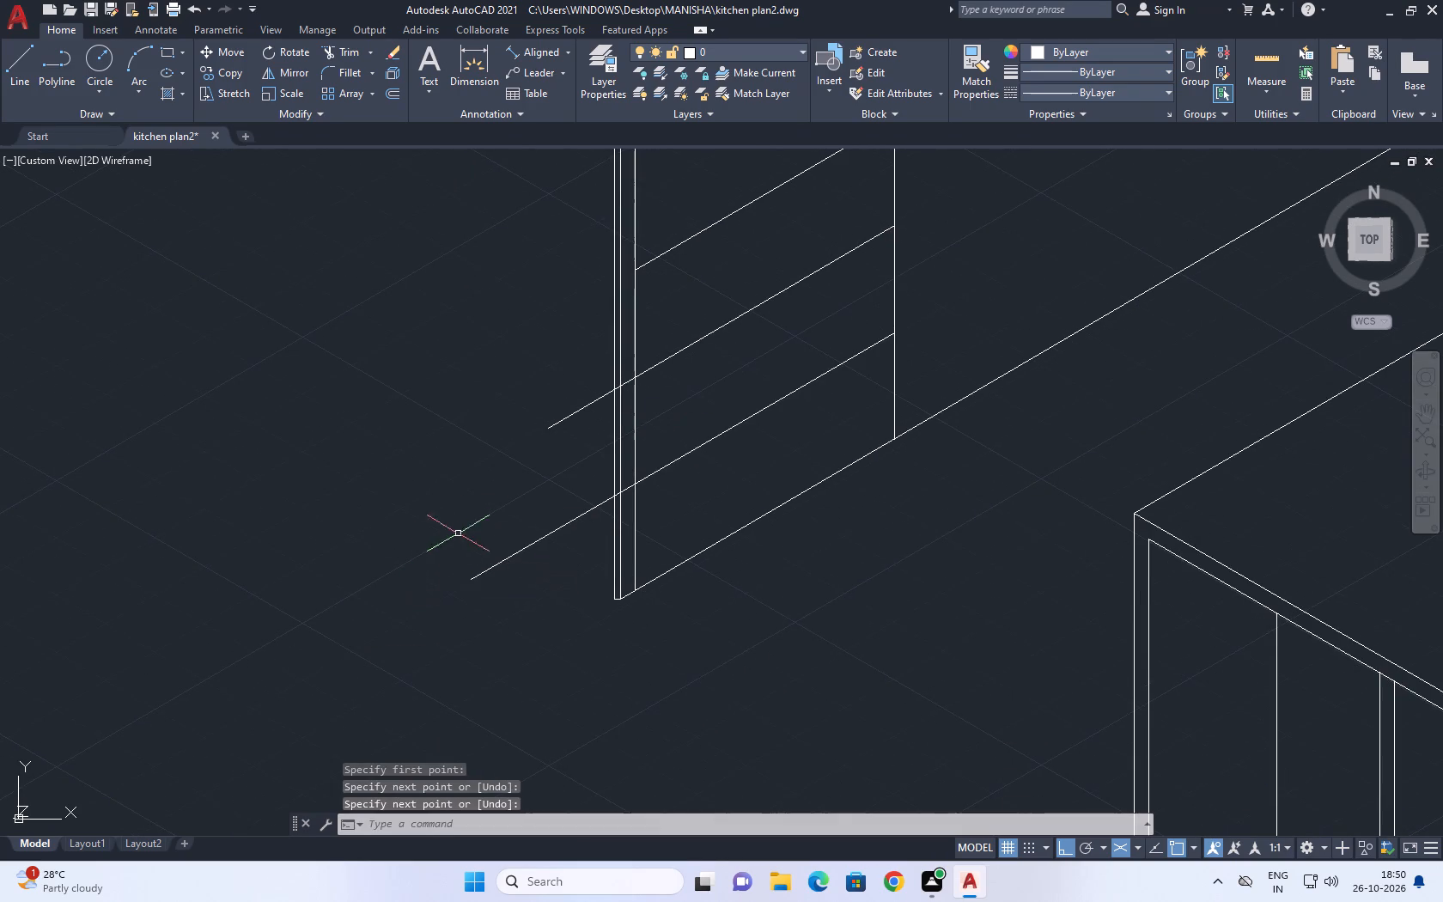
Trim both drawer lines back to the end upright's inner line, removing the pieces outside and within the upright.
middle_click_drag(521, 494, 435, 600)
type("tr")
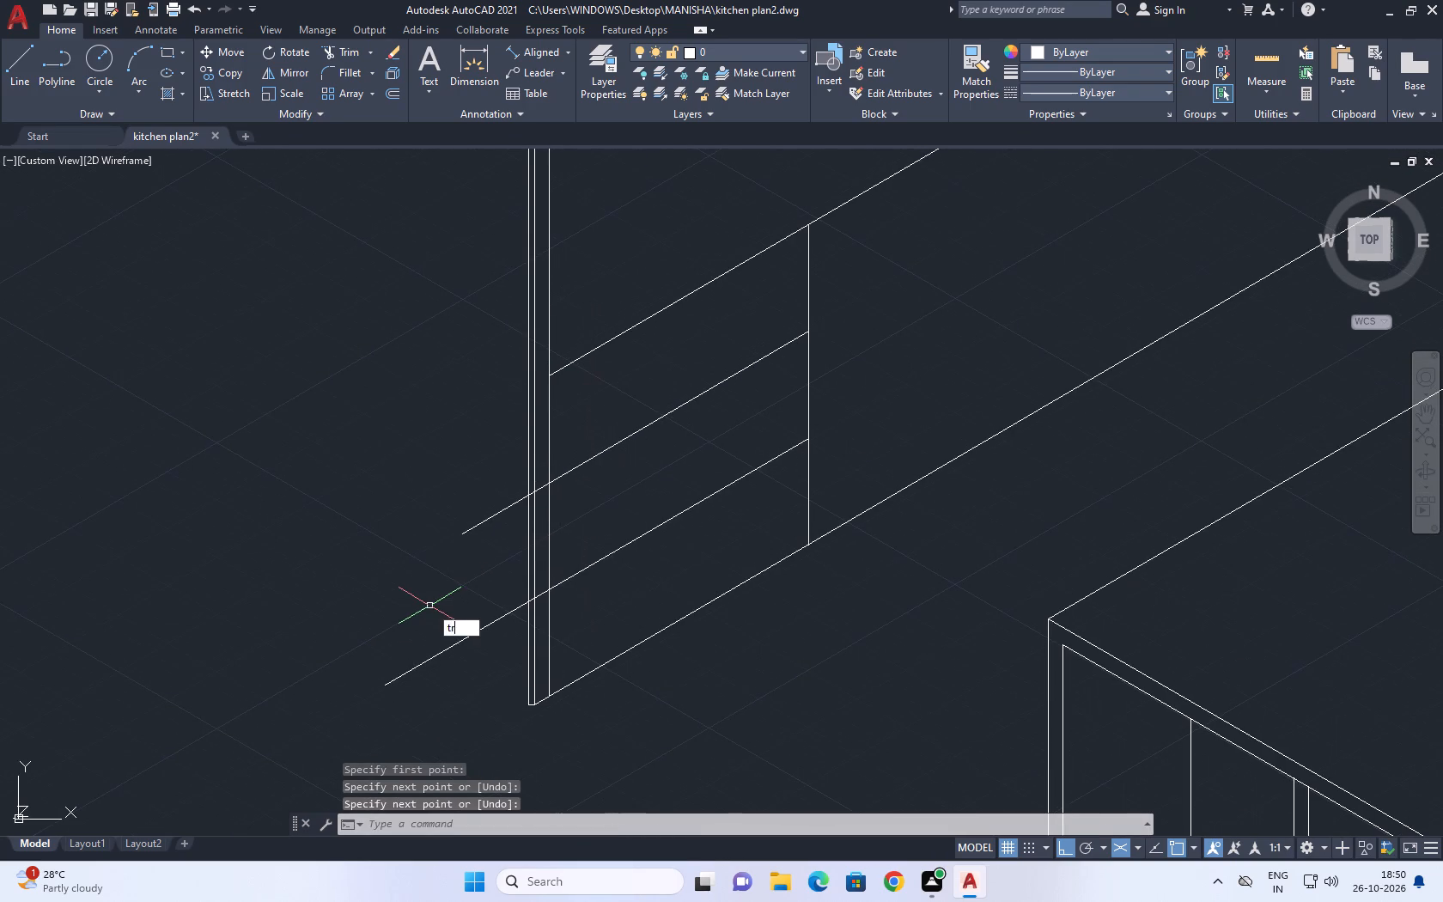
key("space")
left_click_drag(515, 466, 511, 478)
left_click(474, 668)
scroll(550, 526, "up", 1)
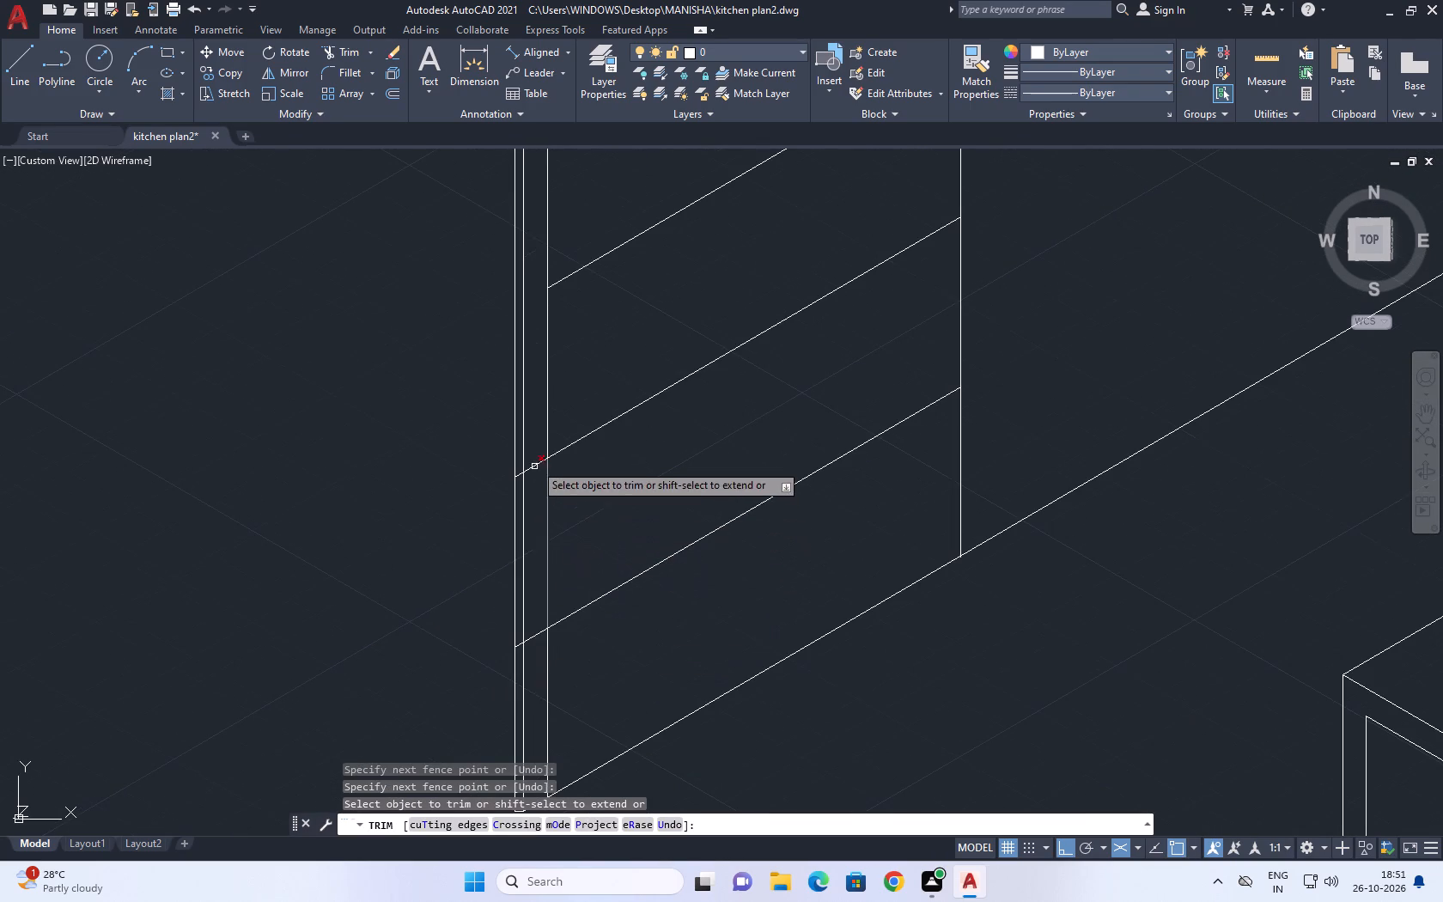
left_click(542, 441)
left_click(537, 685)
scroll(514, 568, "up", 2)
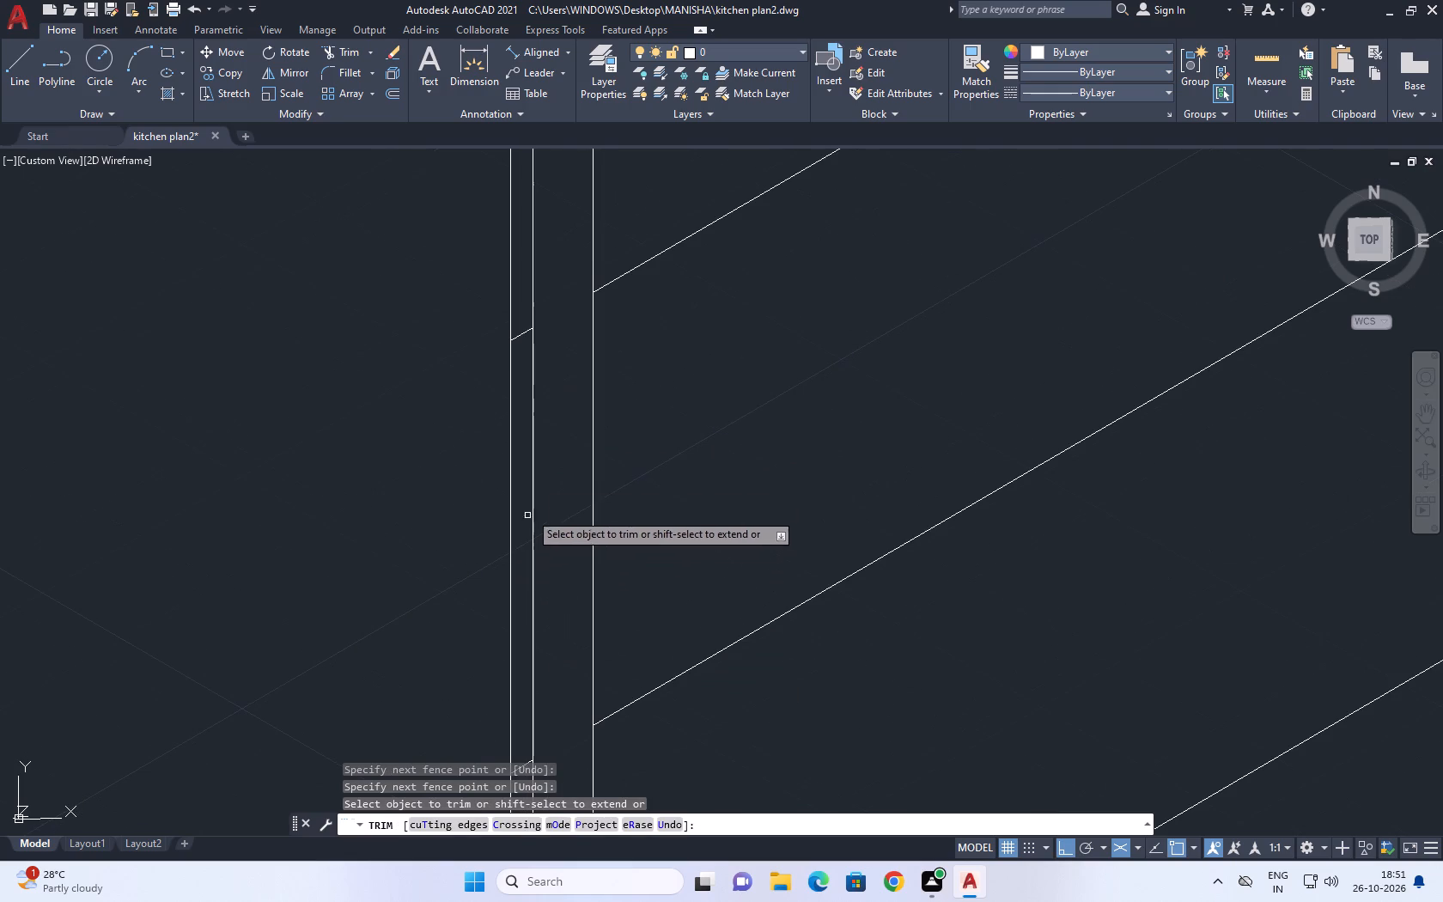
left_click(526, 317)
left_click(519, 407)
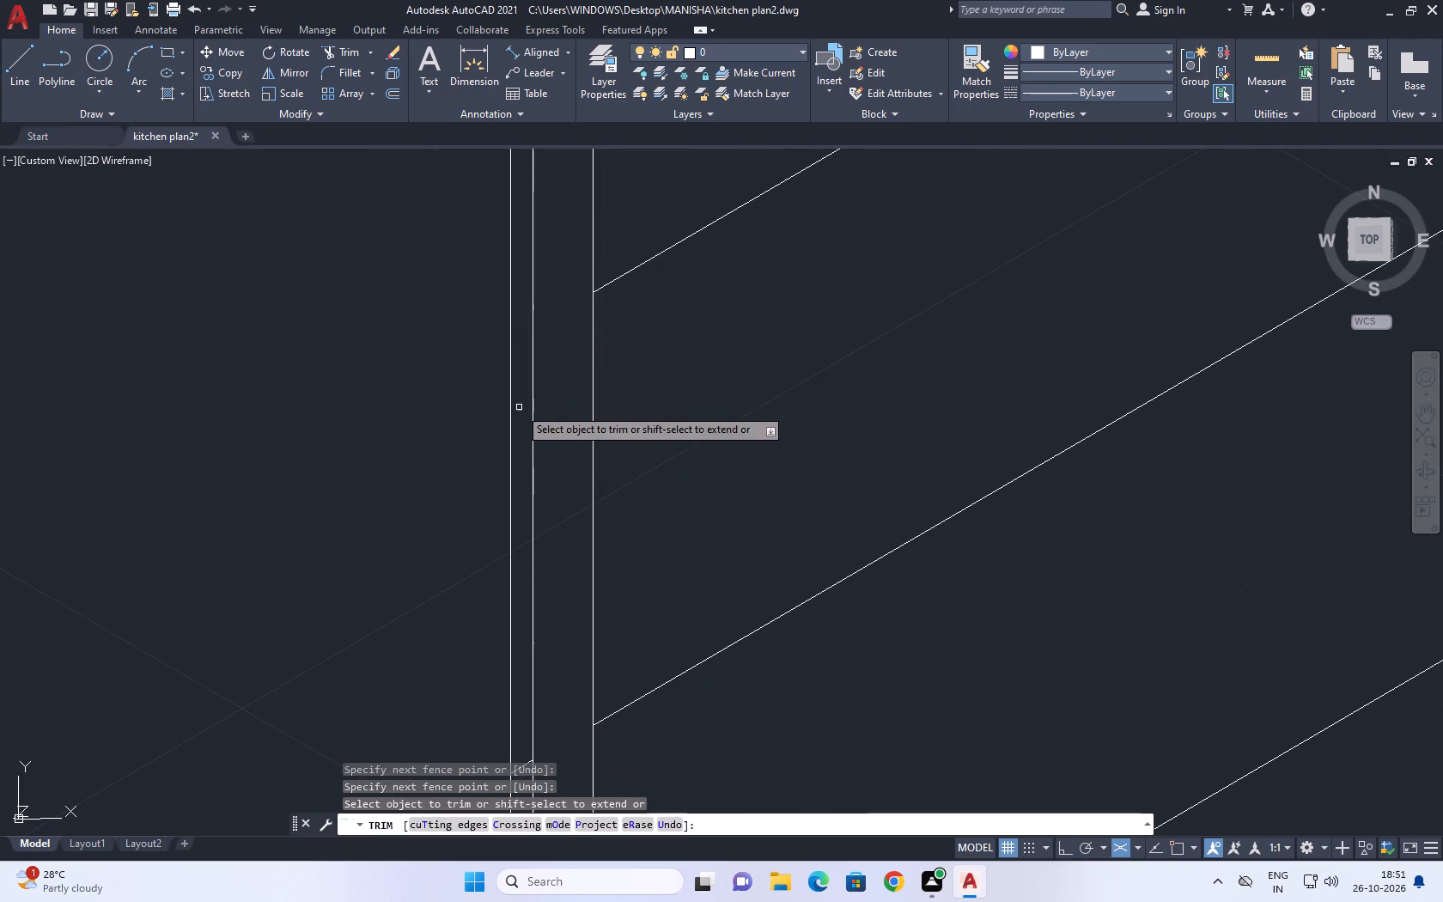
middle_click_drag(543, 482, 544, 430)
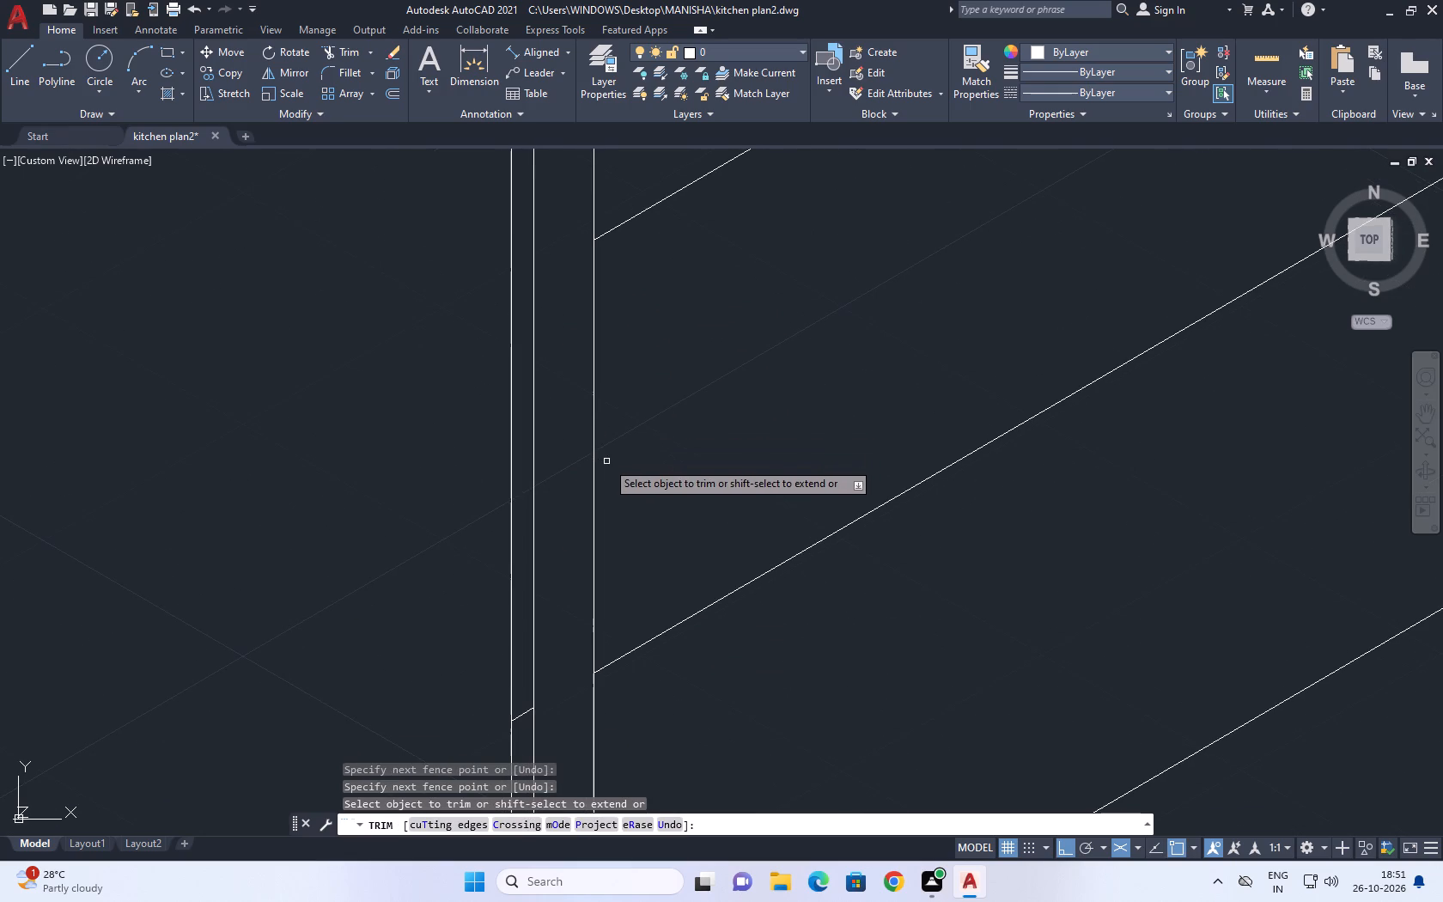
middle_click_drag(543, 418, 525, 388)
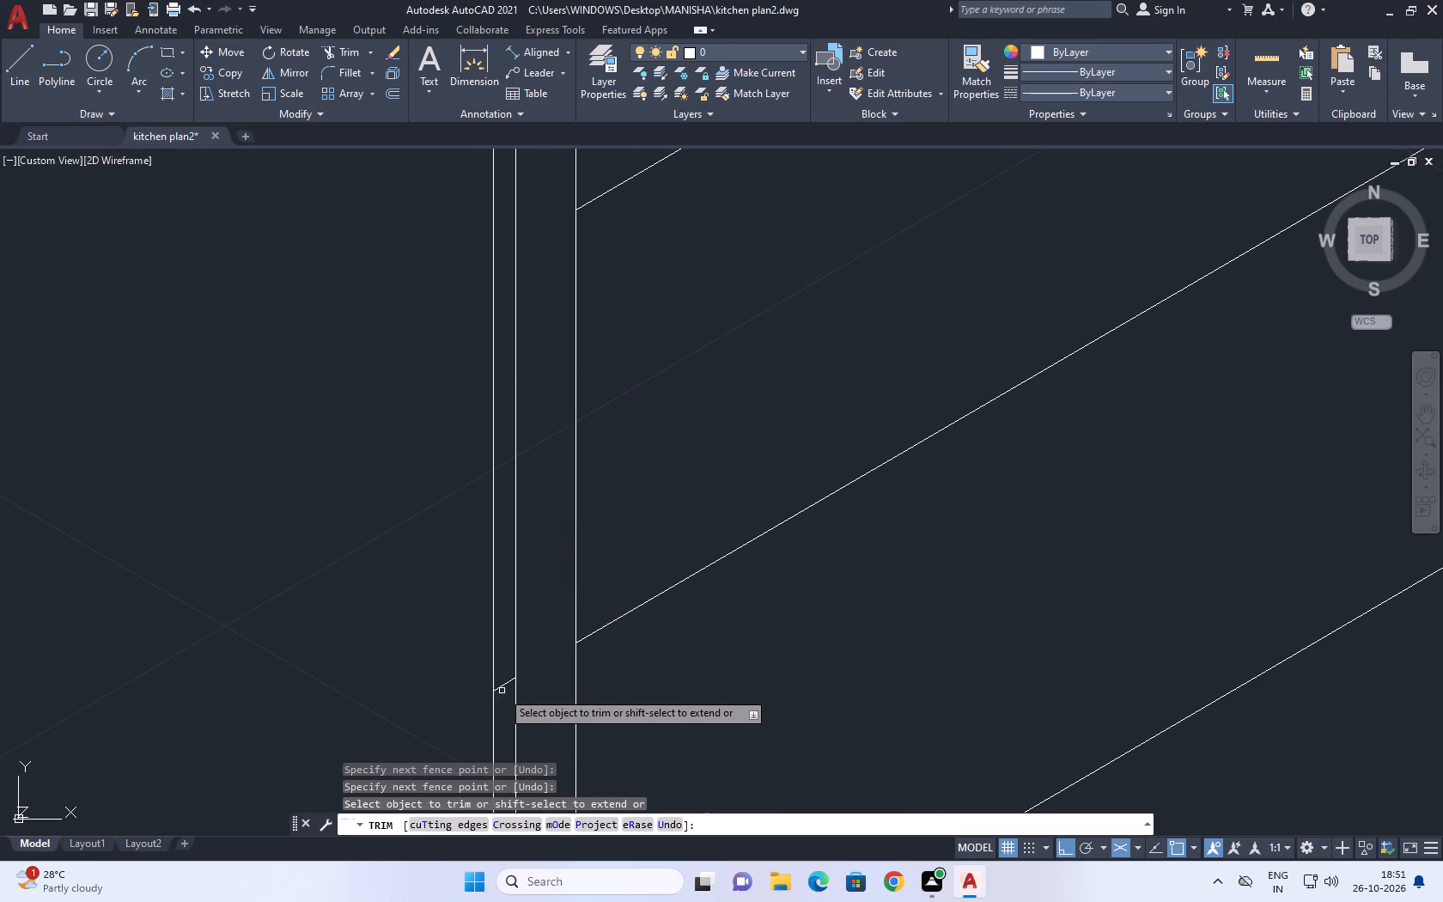
scroll(496, 690, "up", 1)
left_click(499, 688)
scroll(747, 348, "down", 5)
middle_click_drag(776, 350, 649, 552)
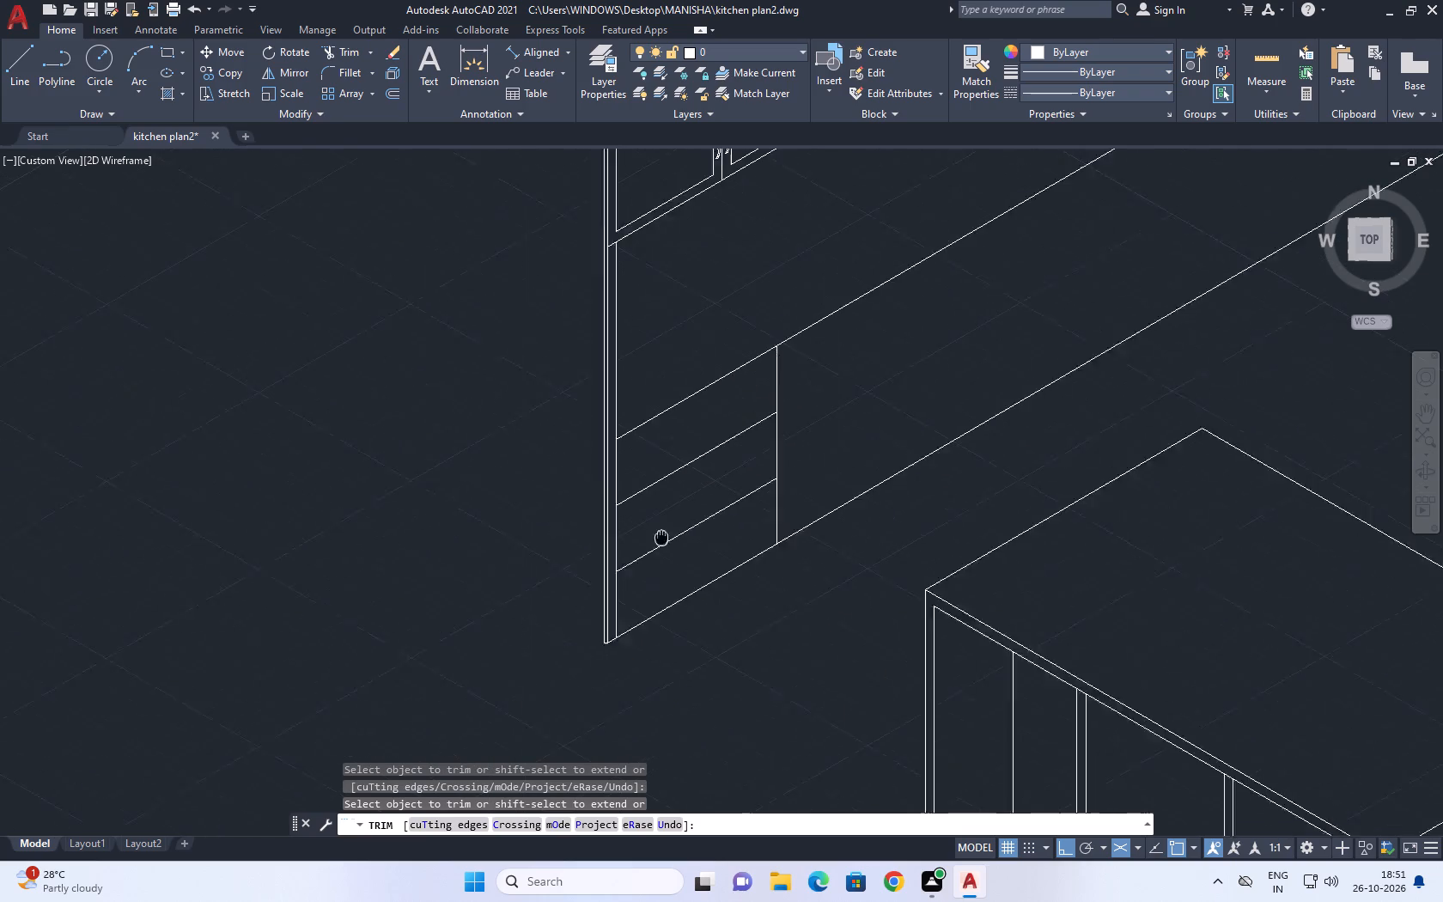
middle_click_drag(649, 552, 627, 576)
right_click(799, 448)
left_click(832, 470)
Copy the left wall's counter line straight up by 1 unit, using the right isoplane, to show the countertop thickness.
middle_click_drag(799, 478, 792, 486)
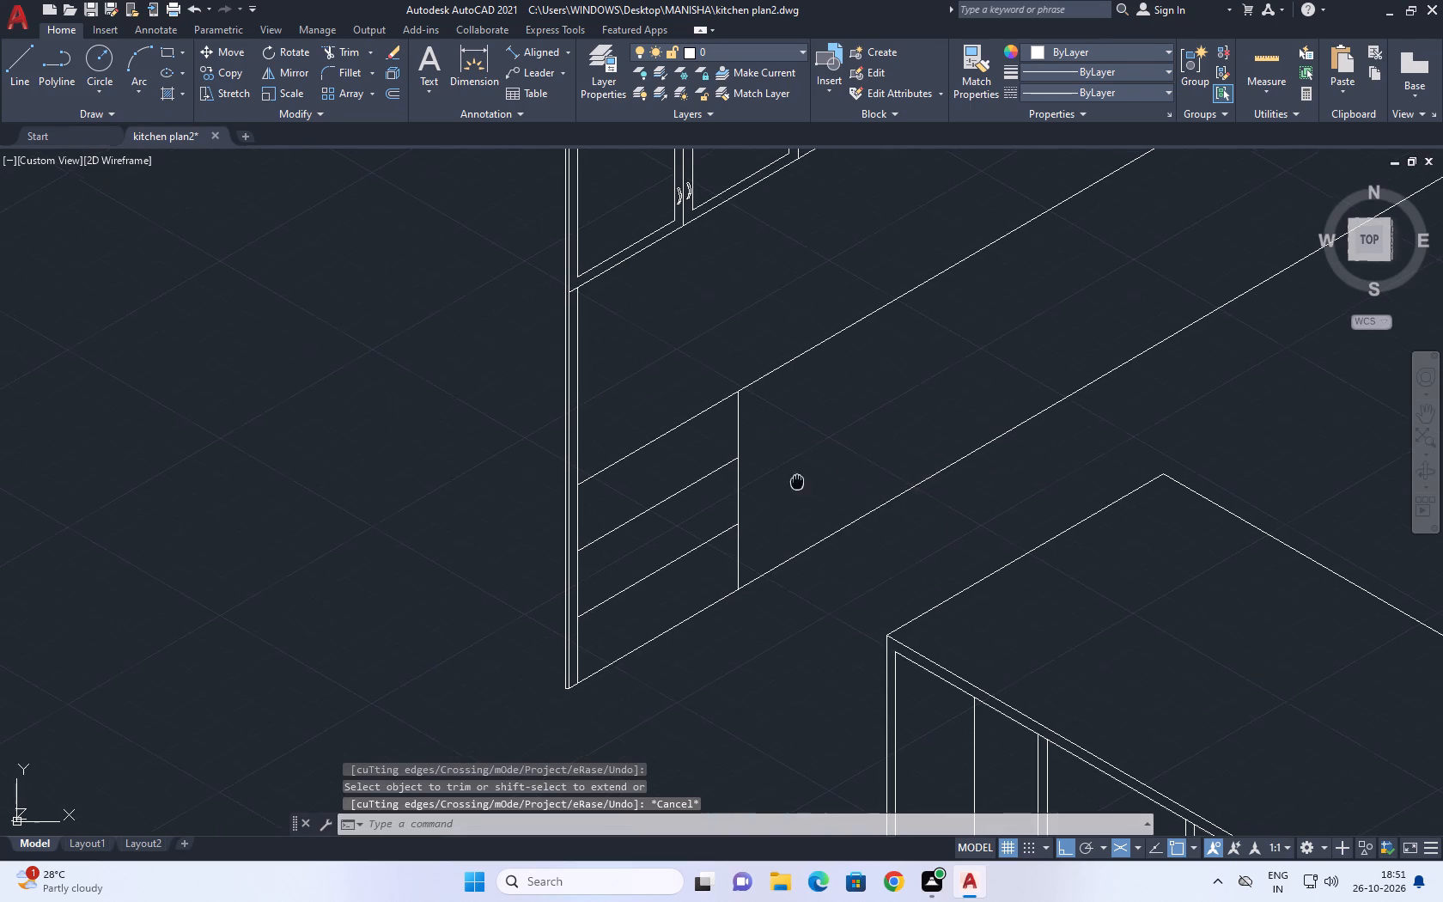
middle_click_drag(792, 486, 744, 579)
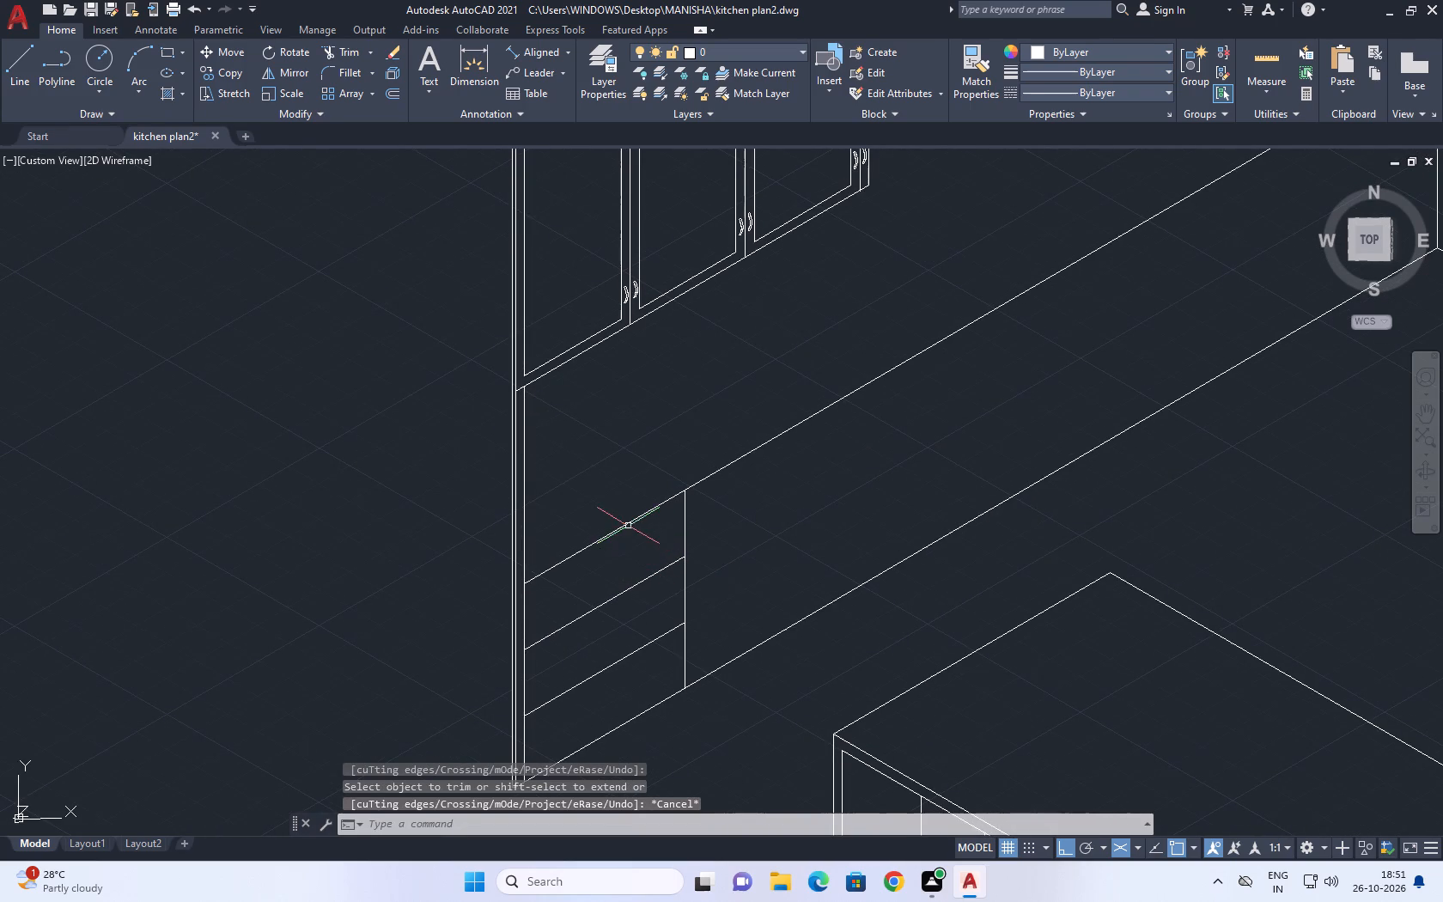
left_click(626, 524)
middle_click_drag(647, 477, 641, 526)
type("co")
key("space")
left_click(637, 559)
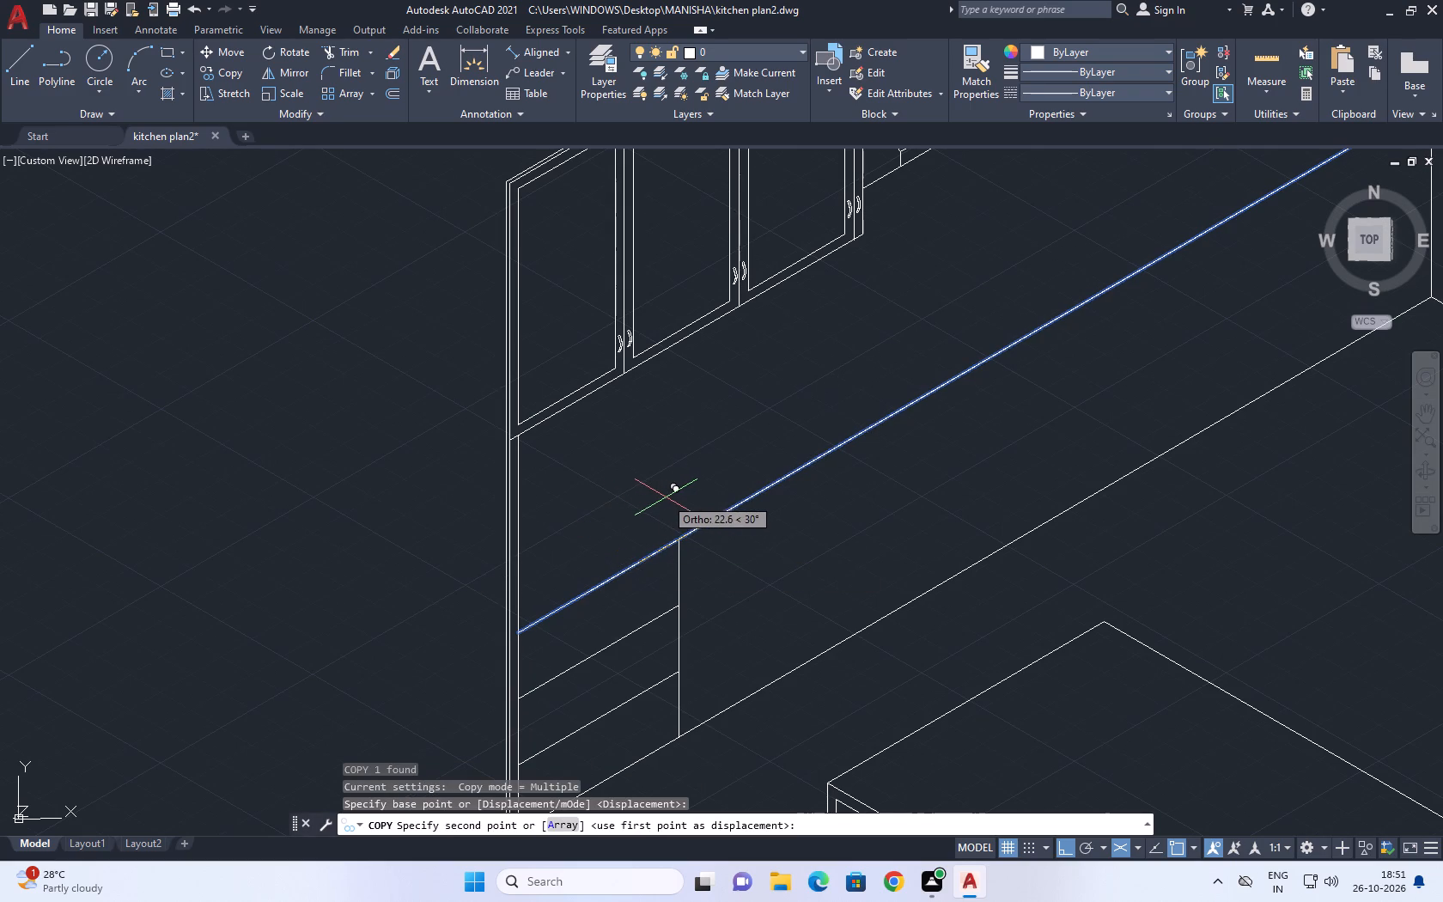
key("F5")
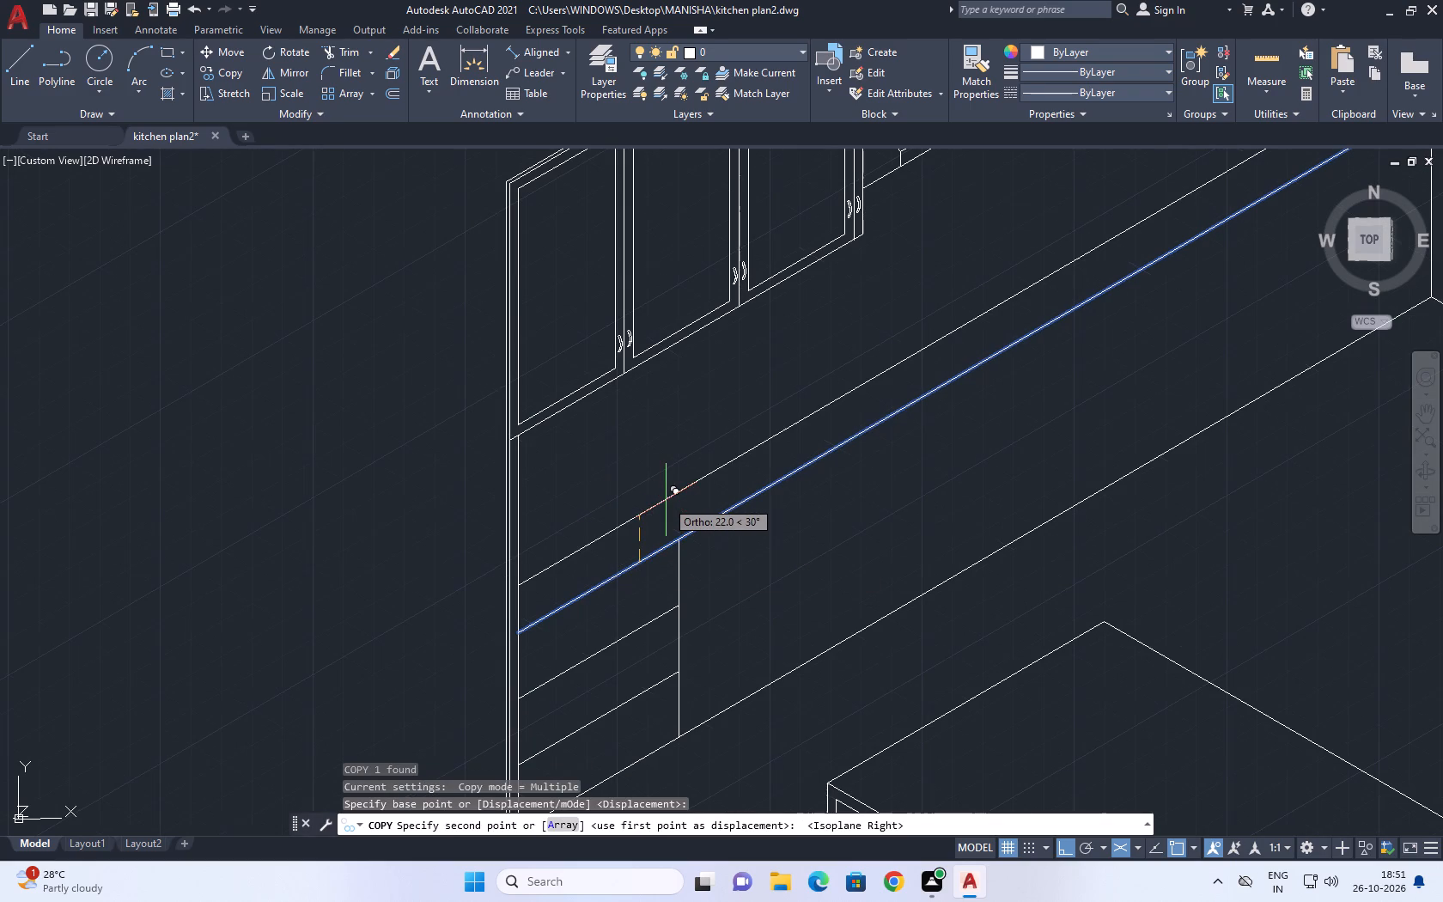
type("1")
key("space")
scroll(715, 542, "down", 1)
key("Escape")
Copy the right wall's counter line up by 1 unit, between the room corner and the refrigerator unit.
middle_click_drag(823, 454, 495, 519)
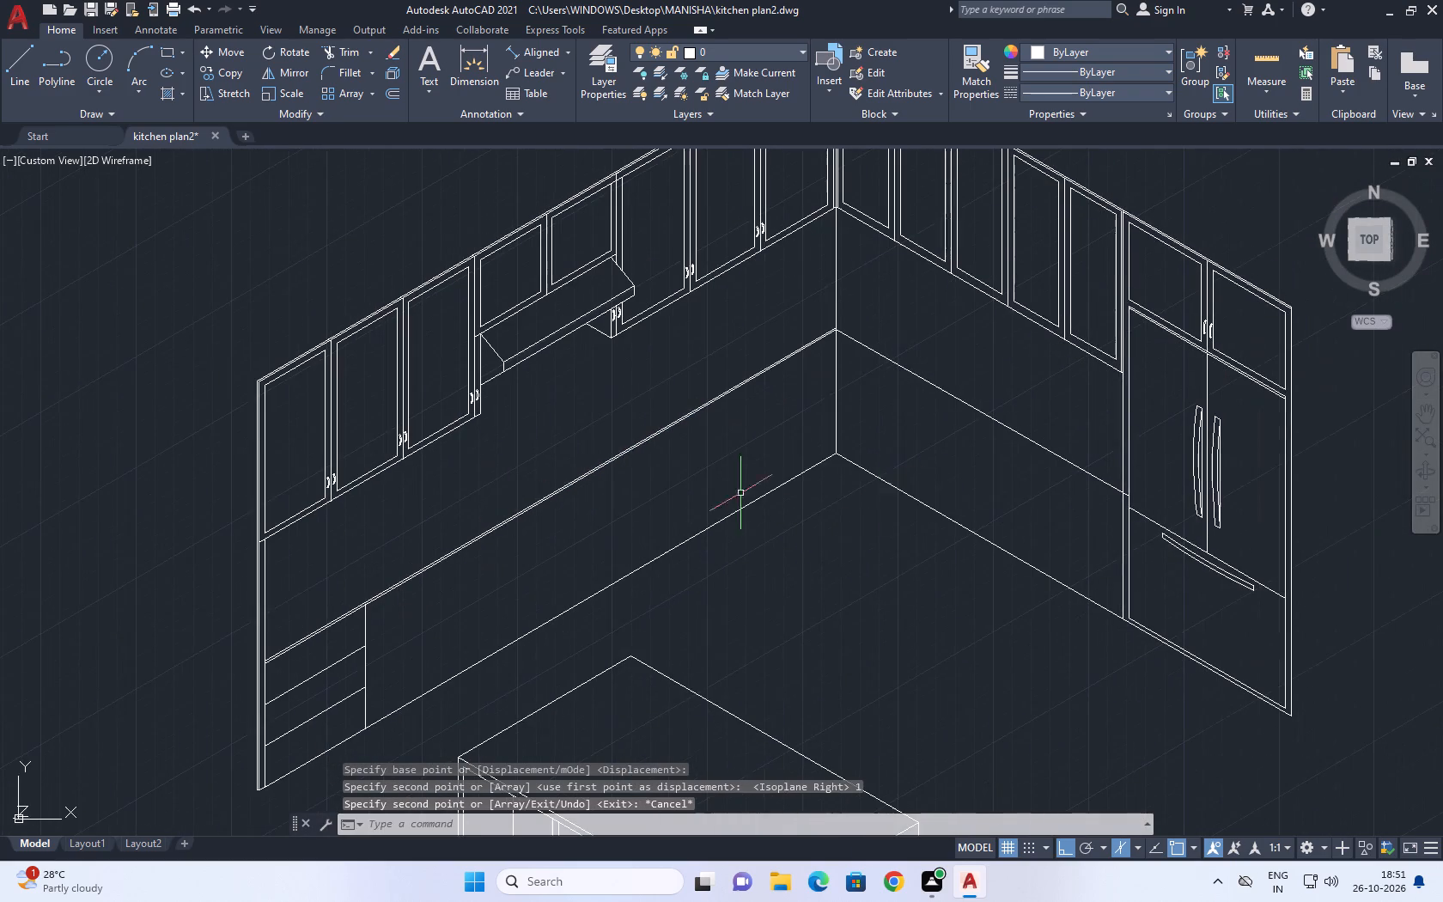
left_click_drag(1049, 481, 1038, 460)
left_click_drag(996, 403, 983, 389)
middle_click_drag(976, 397, 956, 435)
key("c")
key("o")
key("space")
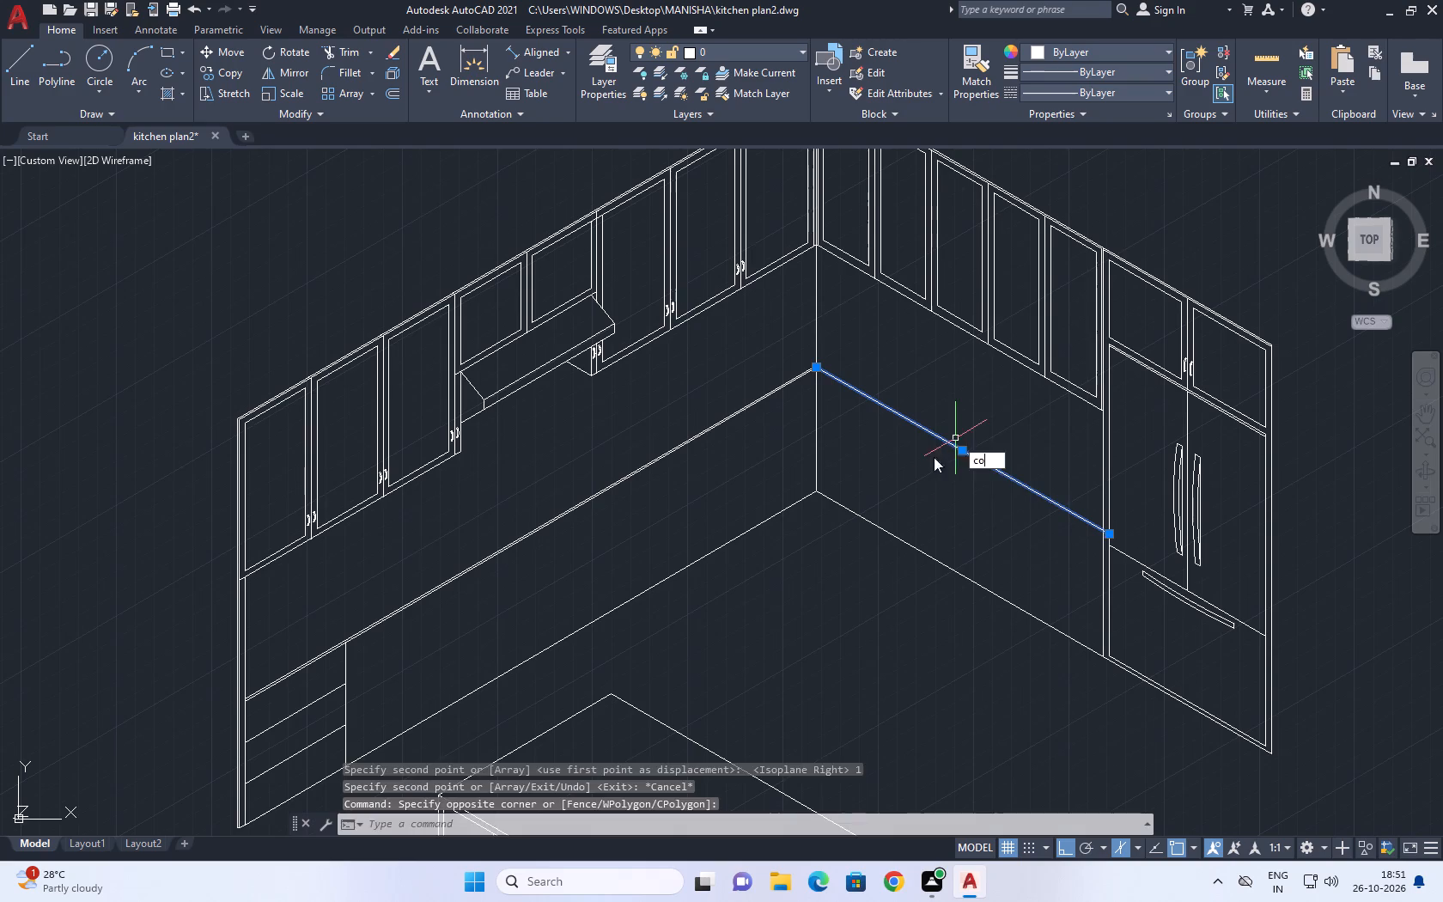
left_click(929, 470)
key("1")
key("space")
key("Escape")
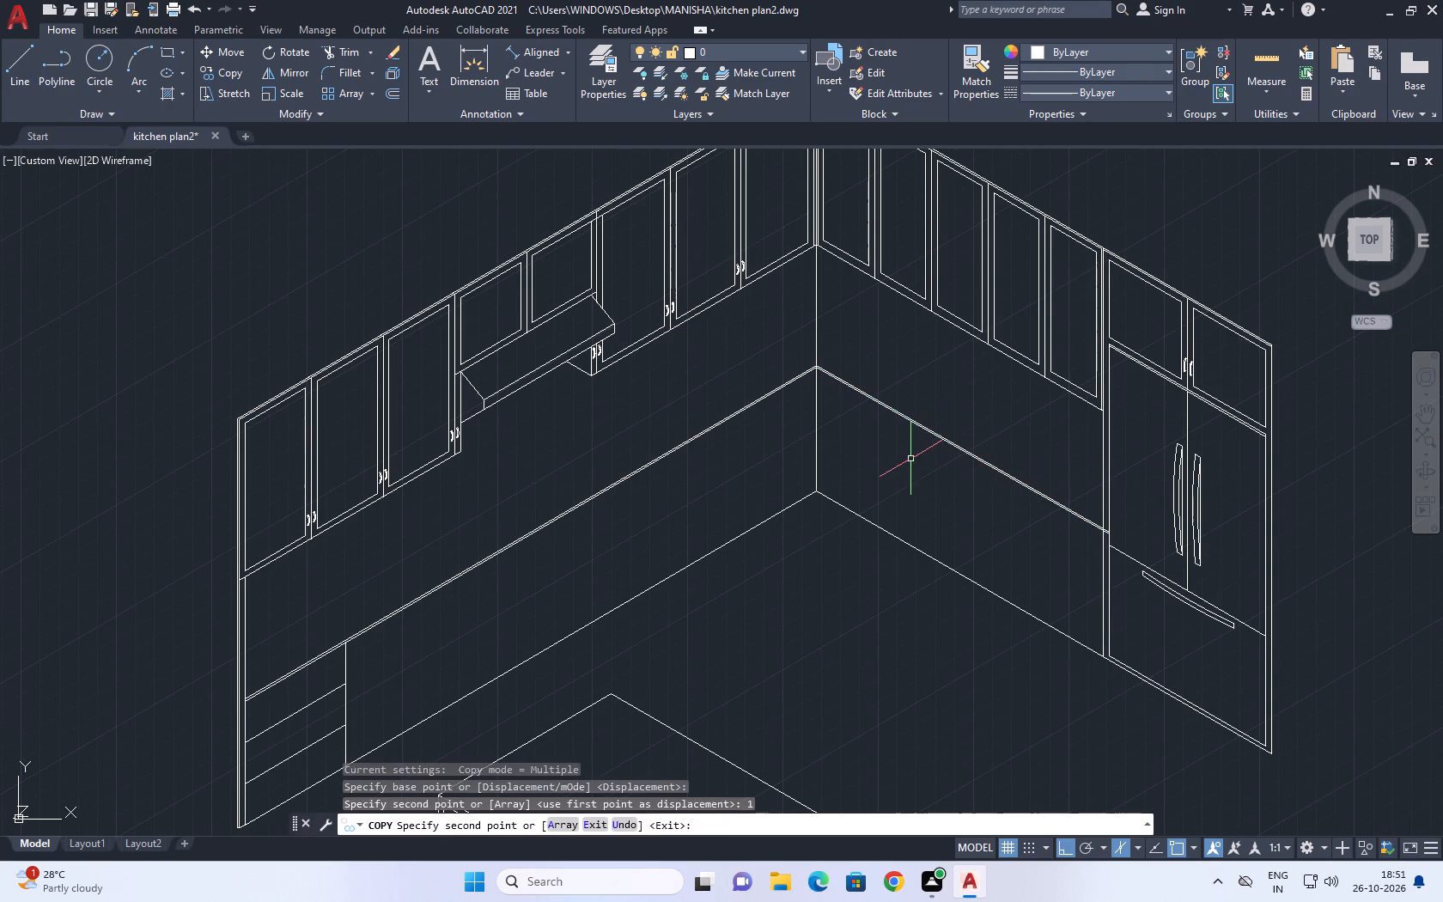
Copy the upper drawer line of the left end unit straight up by 2 units.
scroll(831, 371, "up", 3)
middle_click_drag(754, 448, 802, 310)
scroll(807, 310, "down", 4)
scroll(508, 524, "up", 4)
left_click_drag(513, 498, 493, 476)
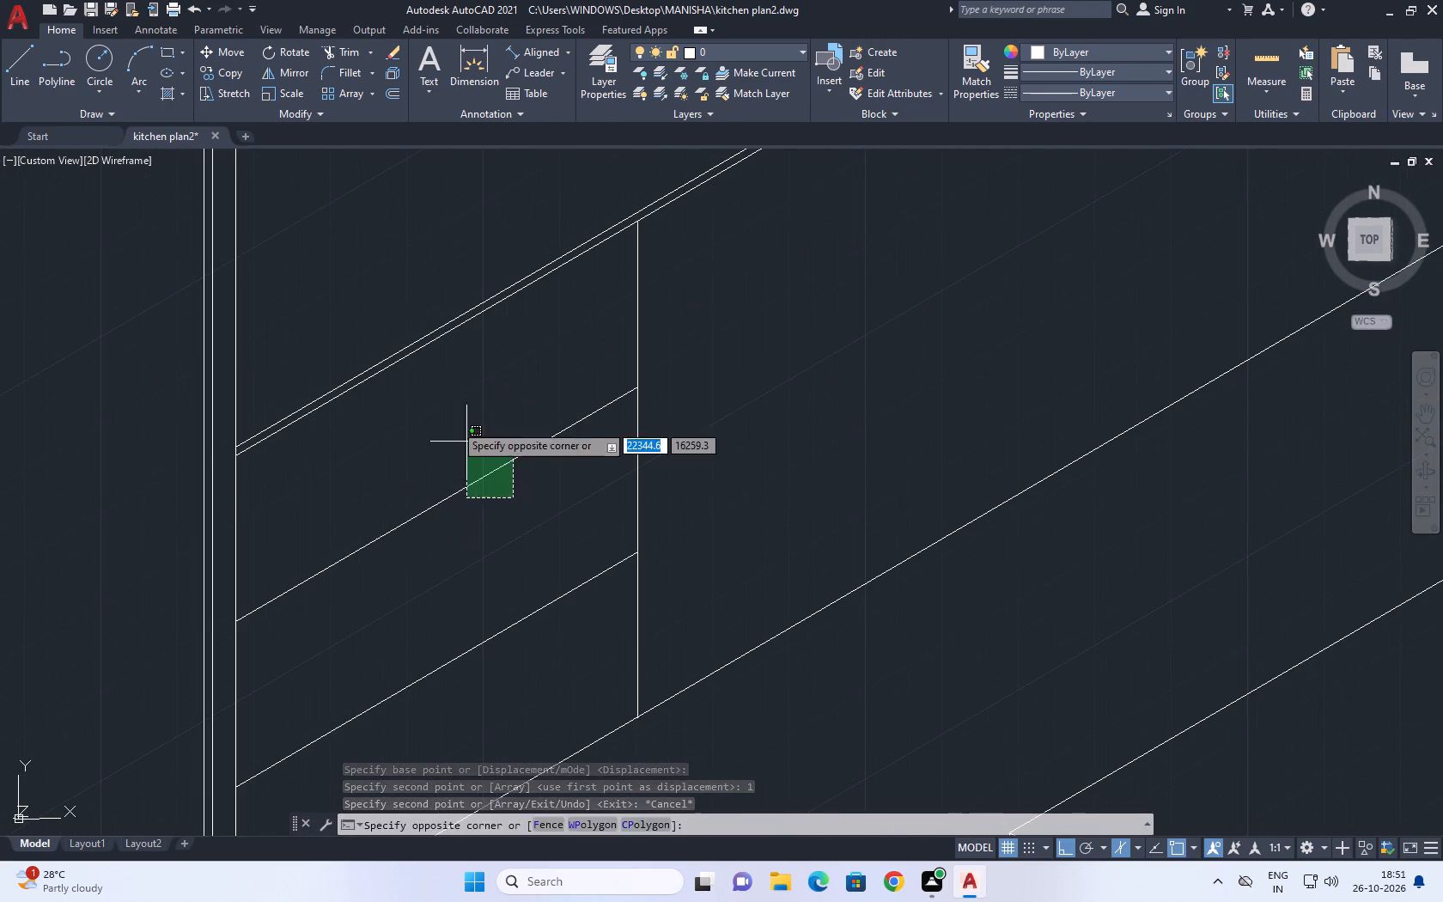
left_click(445, 406)
middle_click_drag(466, 424, 489, 465)
key("c")
type("o")
key("space")
left_click(511, 484)
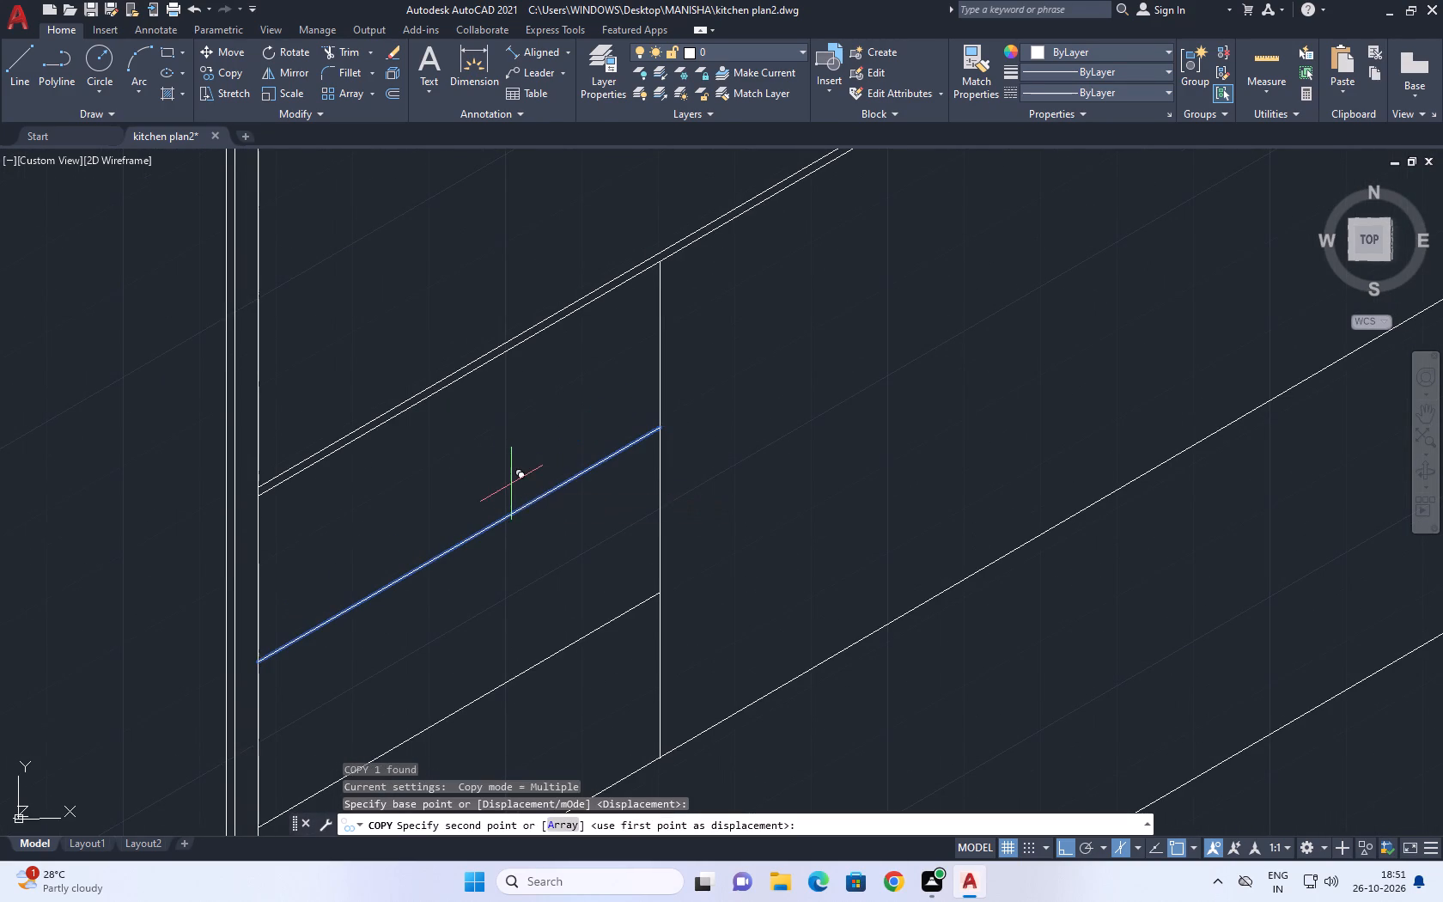
type("2")
key("space")
key("Escape")
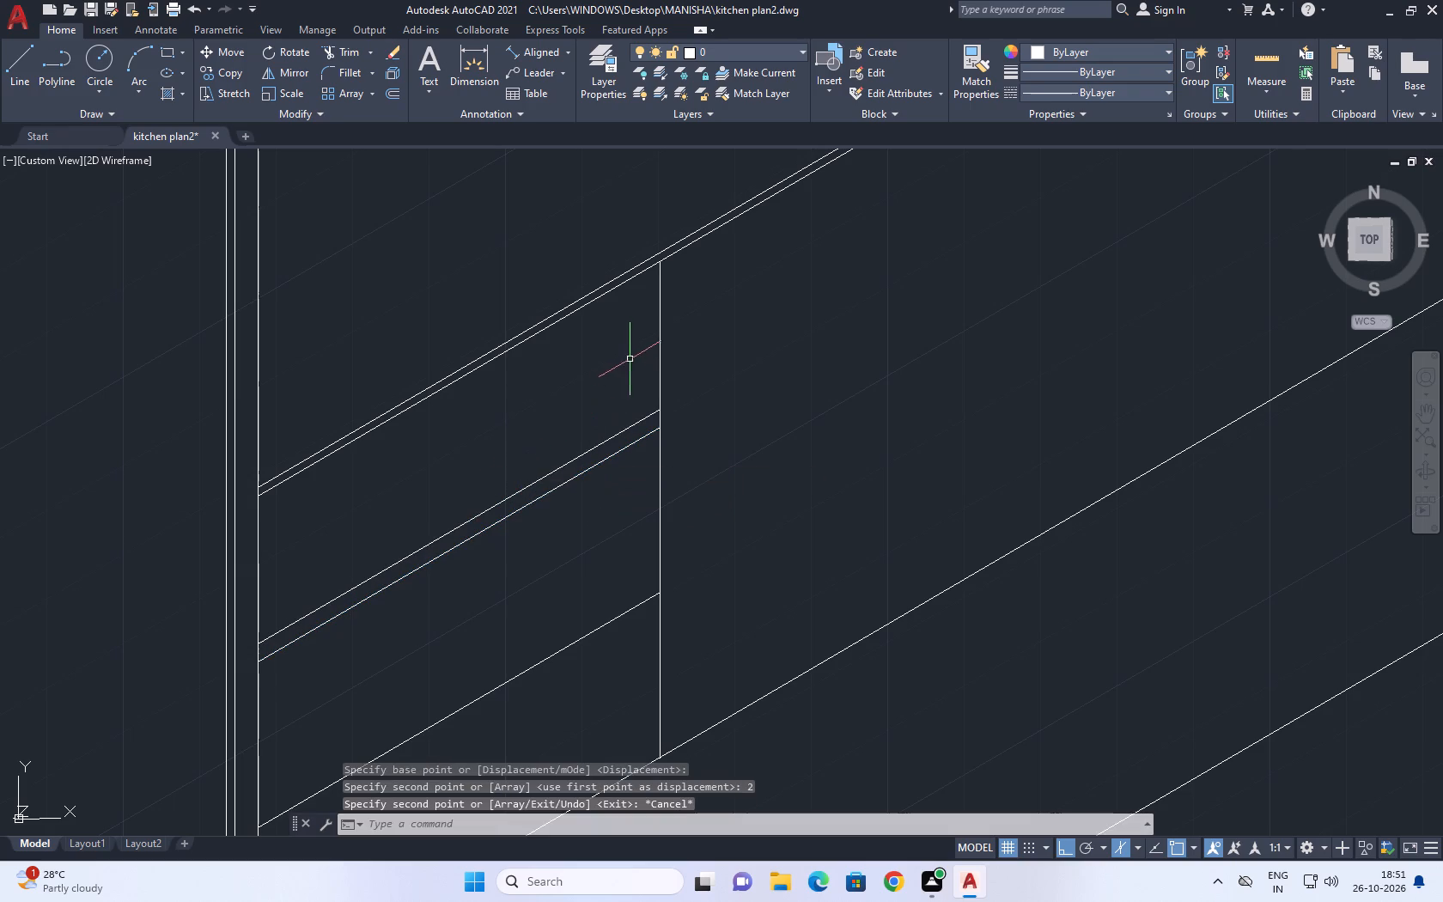
Copy the drawer unit's vertical divider 2 units inward along the wall, toward the left end upright.
left_click(659, 329)
key("c")
key("o")
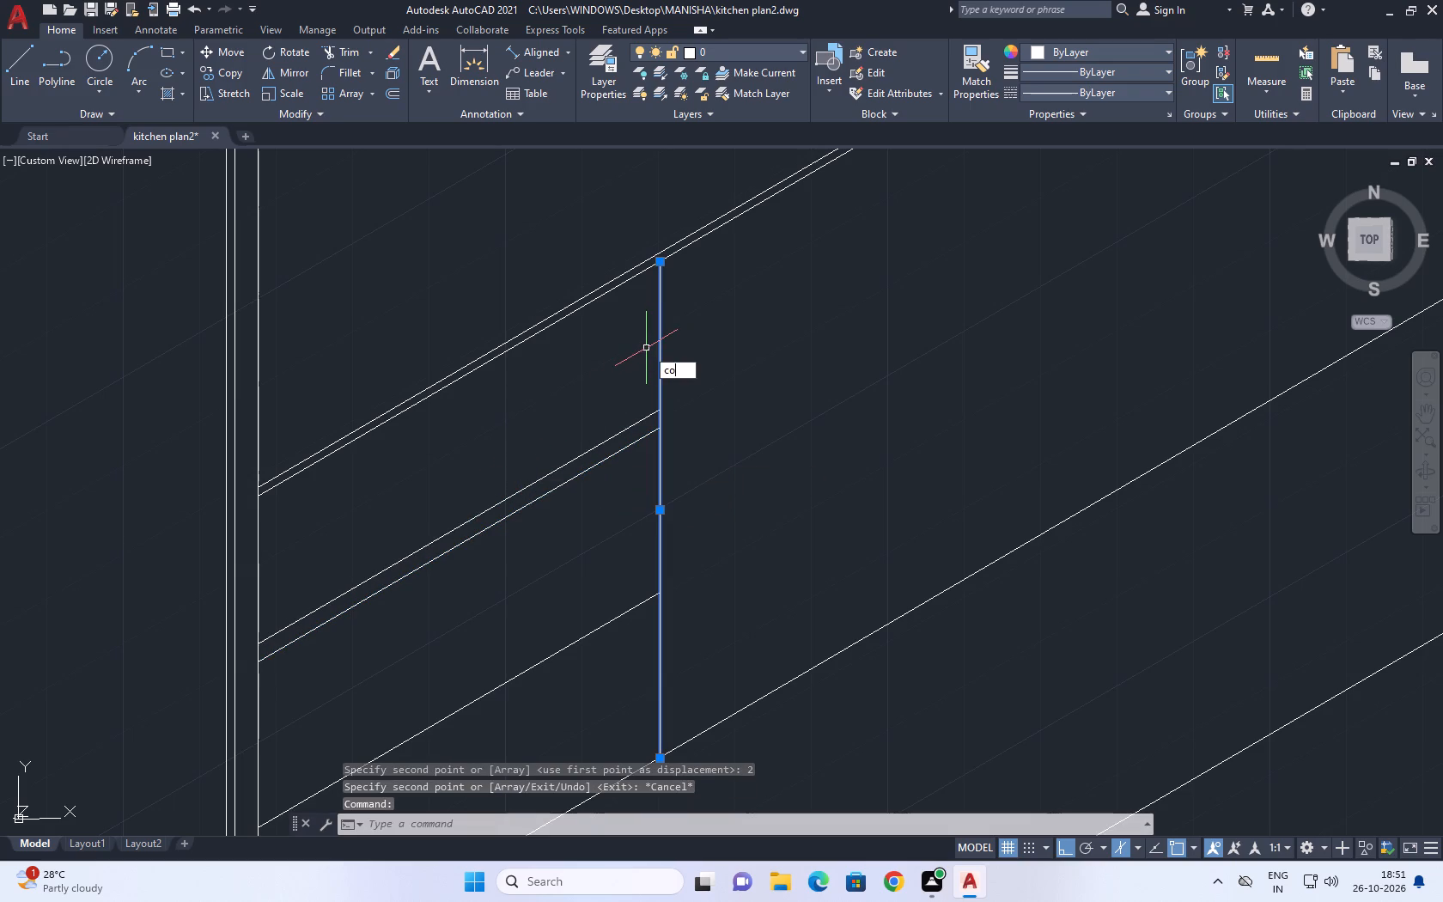
key("space")
left_click(659, 352)
type("2")
key("space")
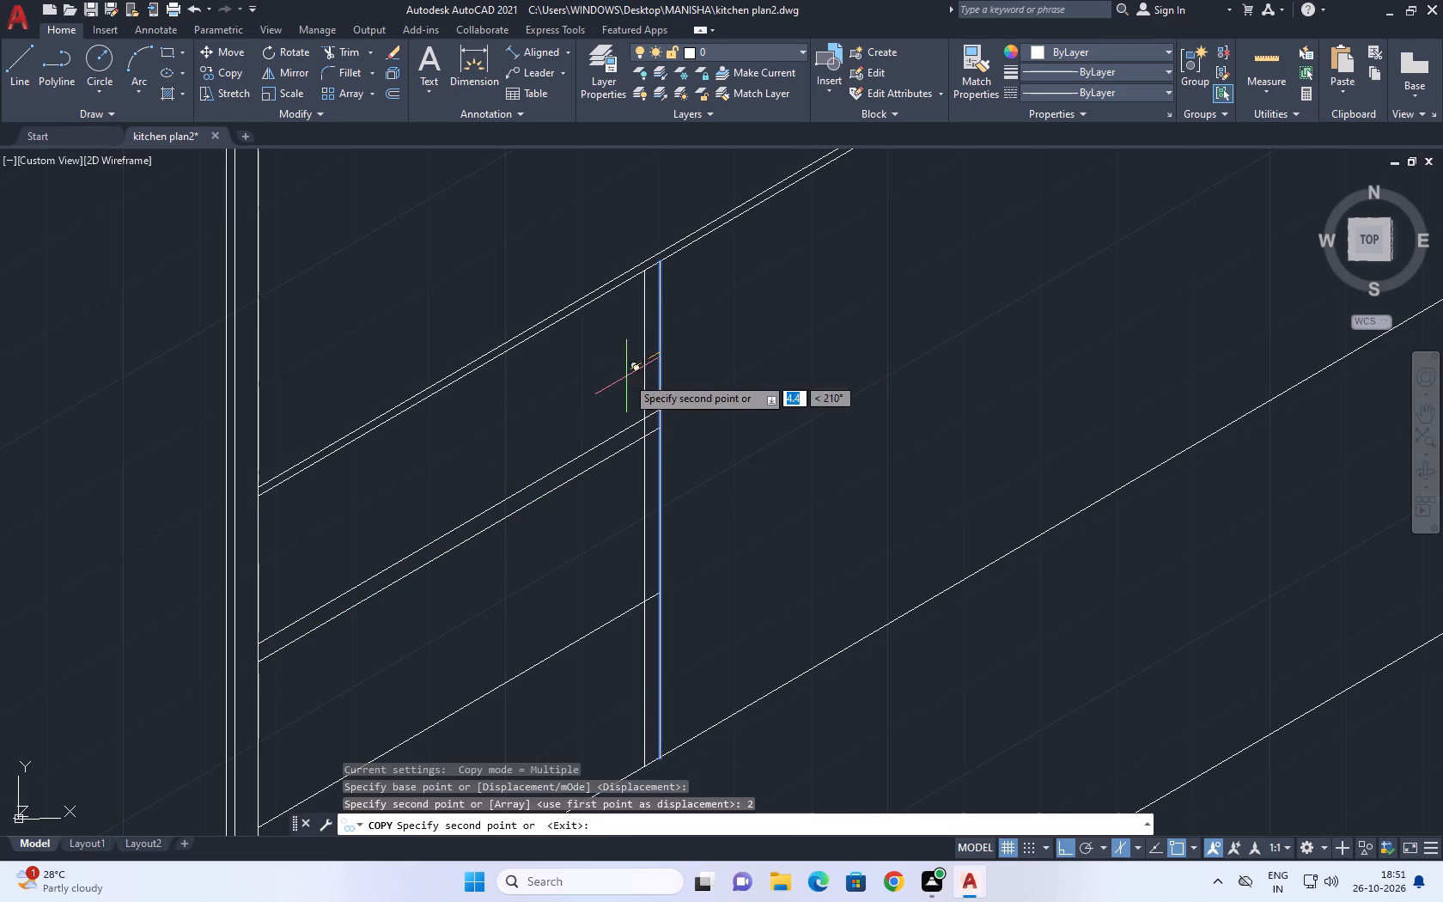
key("Escape")
Copy the left wall's lower countertop line that runs above the top drawer.
left_click(570, 312)
key("c")
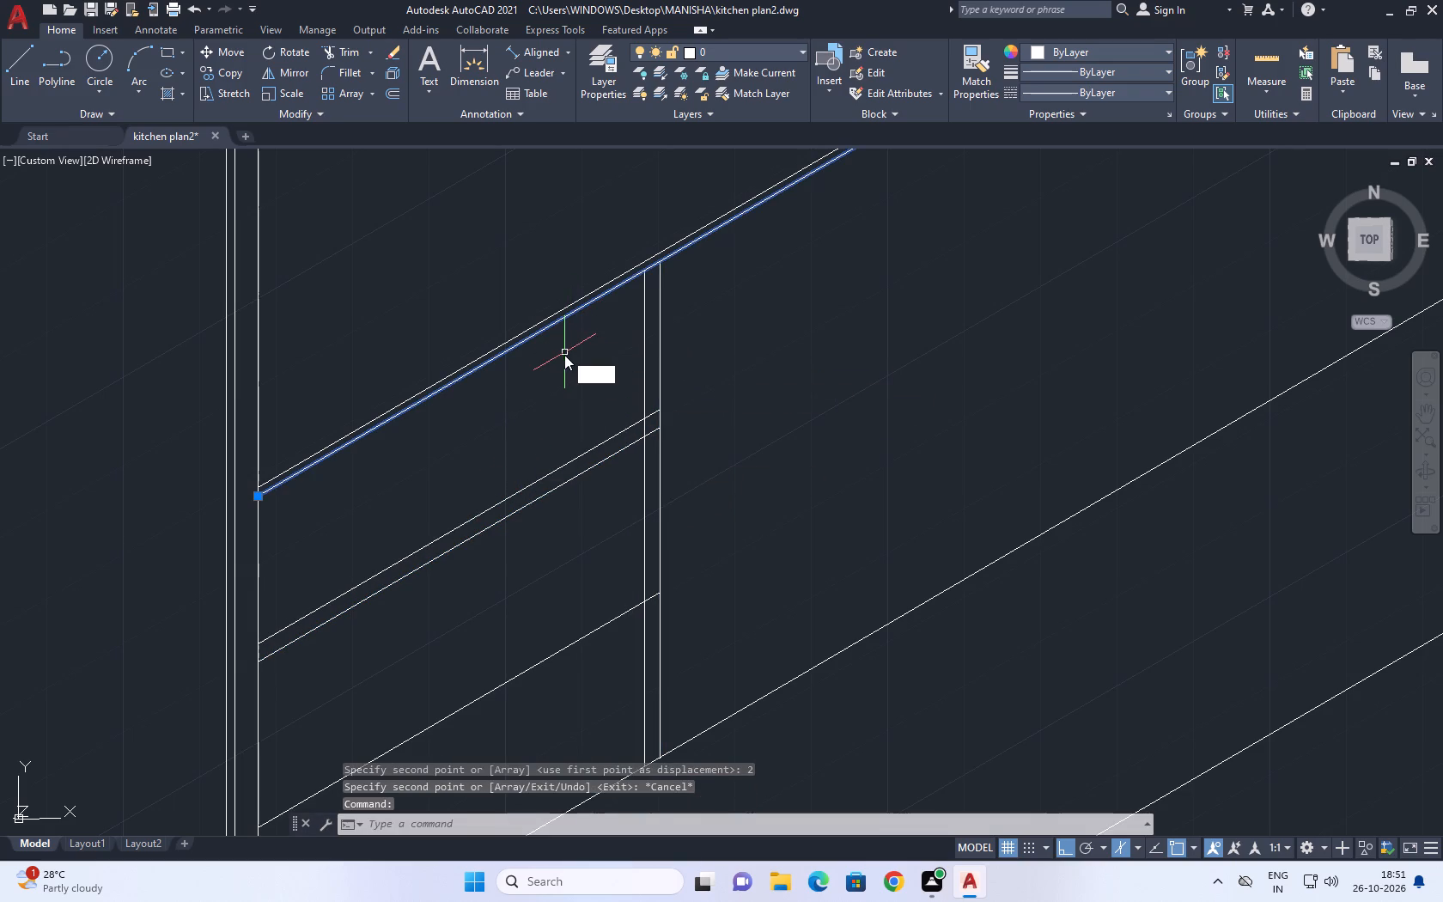